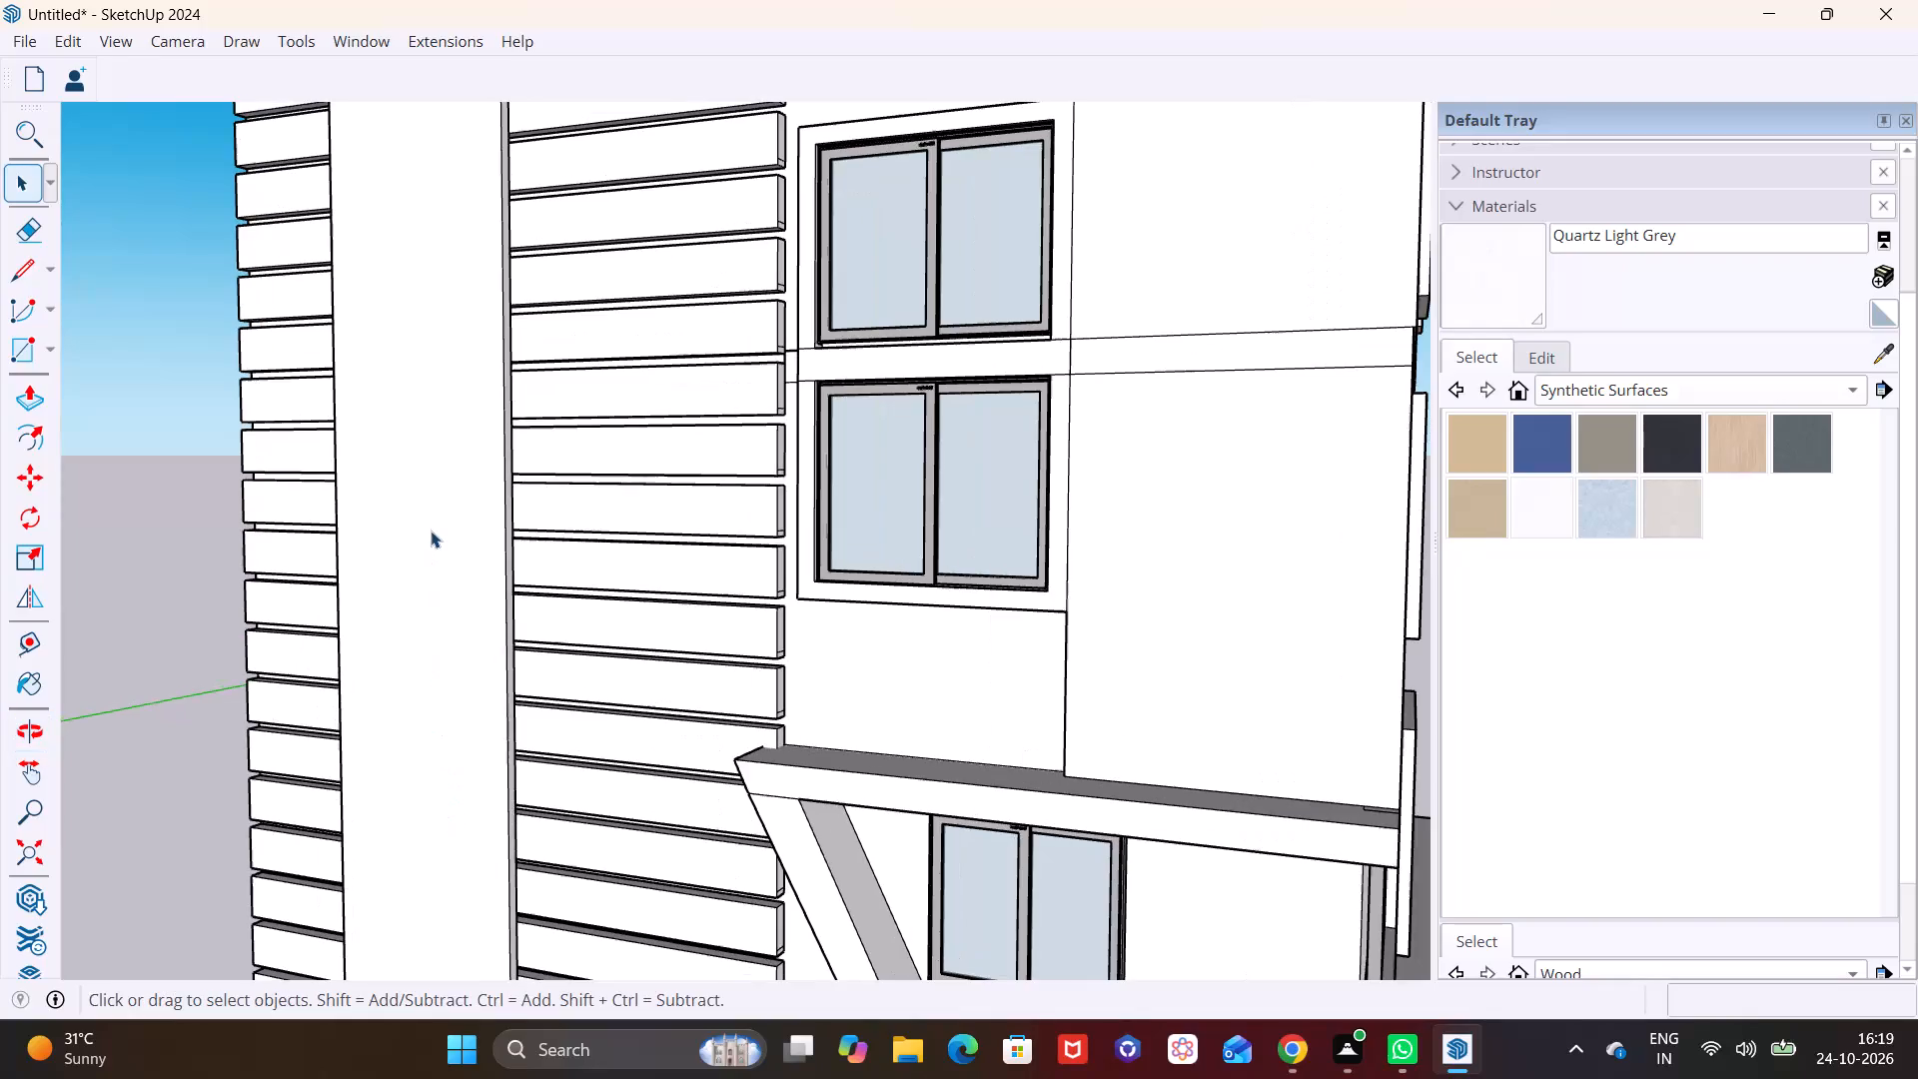
Offset the outline of the vertical panel's front face inward by about 1' 7".
{"action": "scroll", "coordinate": [443, 523], "scroll_direction": "down", "scroll_amount": 5}
{"action": "middle_click_drag", "start_coordinate": [452, 540], "coordinate": [533, 610]}
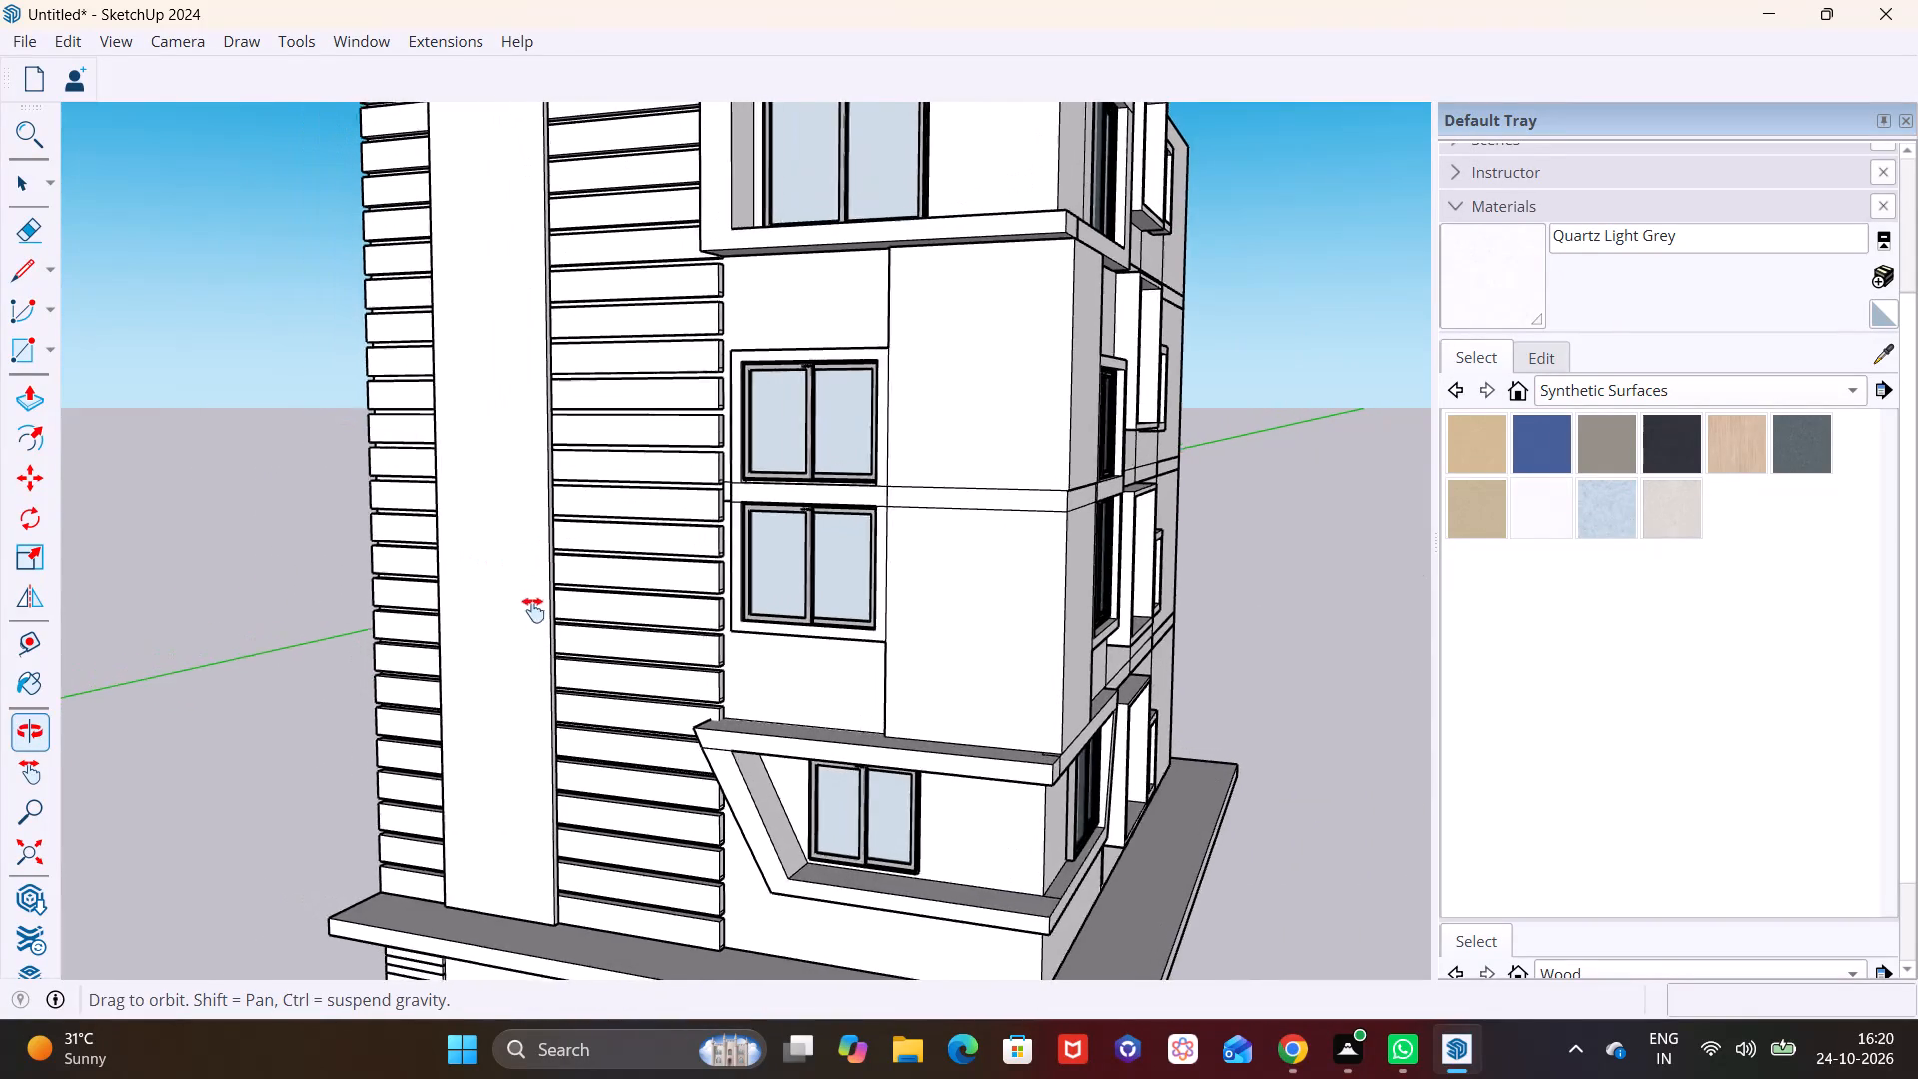
{"action": "middle_click_drag", "start_coordinate": [533, 610], "coordinate": [550, 647]}
{"action": "left_click", "coordinate": [525, 586]}
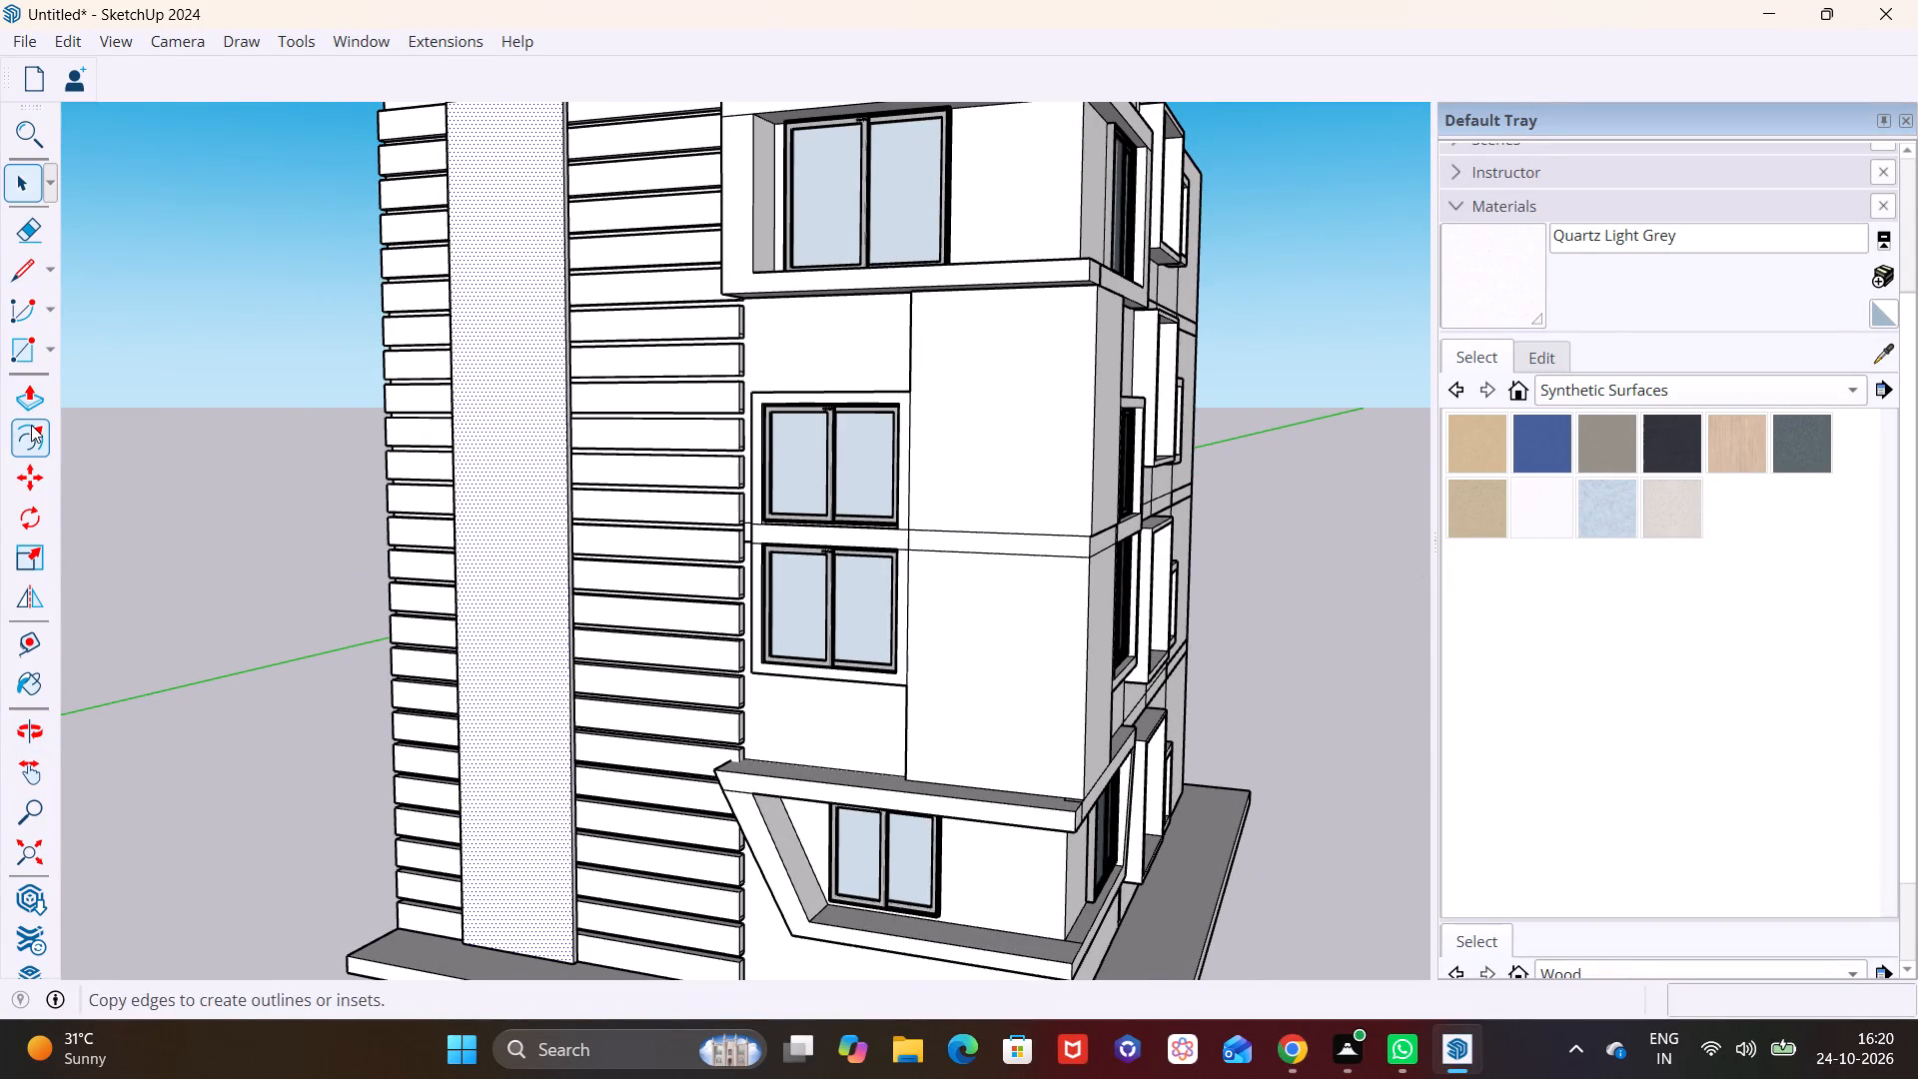
{"action": "left_click", "coordinate": [31, 429]}
{"action": "left_click", "coordinate": [518, 500]}
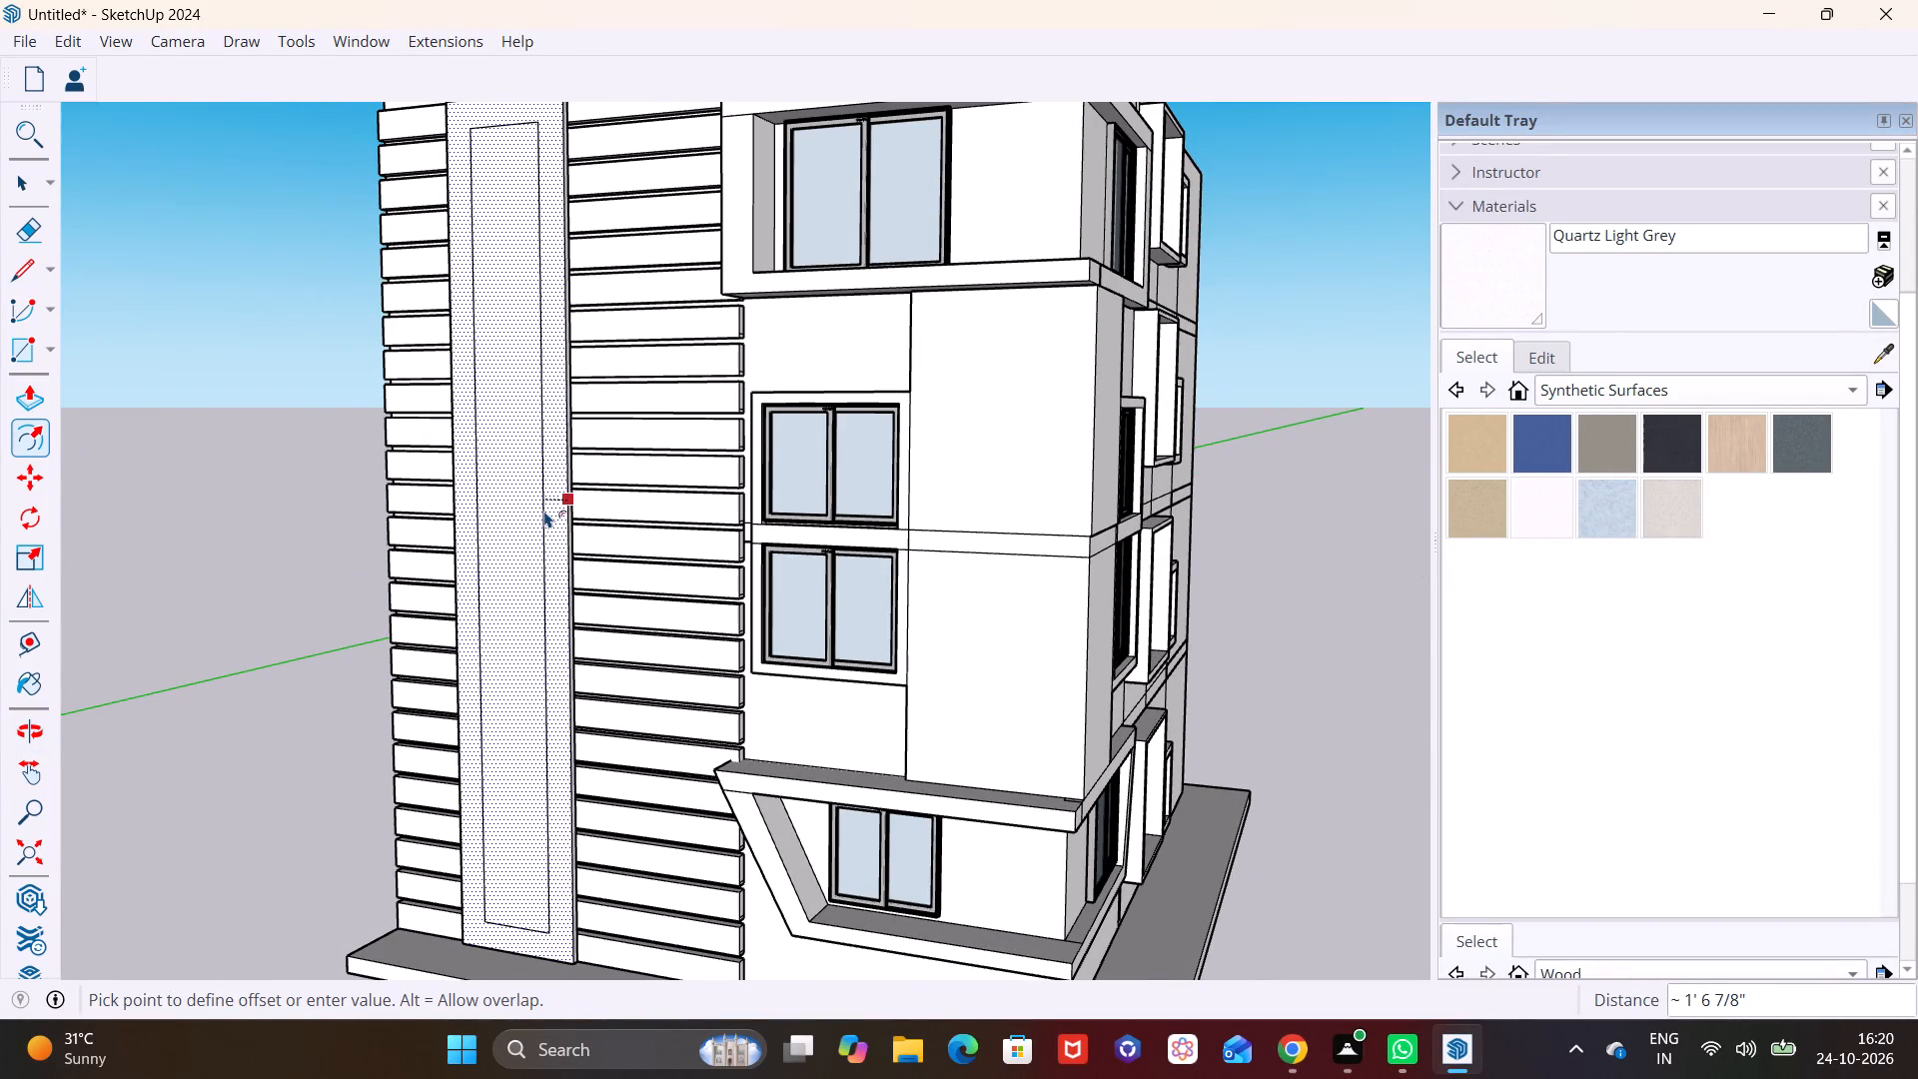
{"action": "left_click", "coordinate": [544, 511]}
Push/pull the panel's inner face inward about 6" to form a long vertical recess.
{"action": "scroll", "coordinate": [531, 459], "scroll_direction": "down", "scroll_amount": 3}
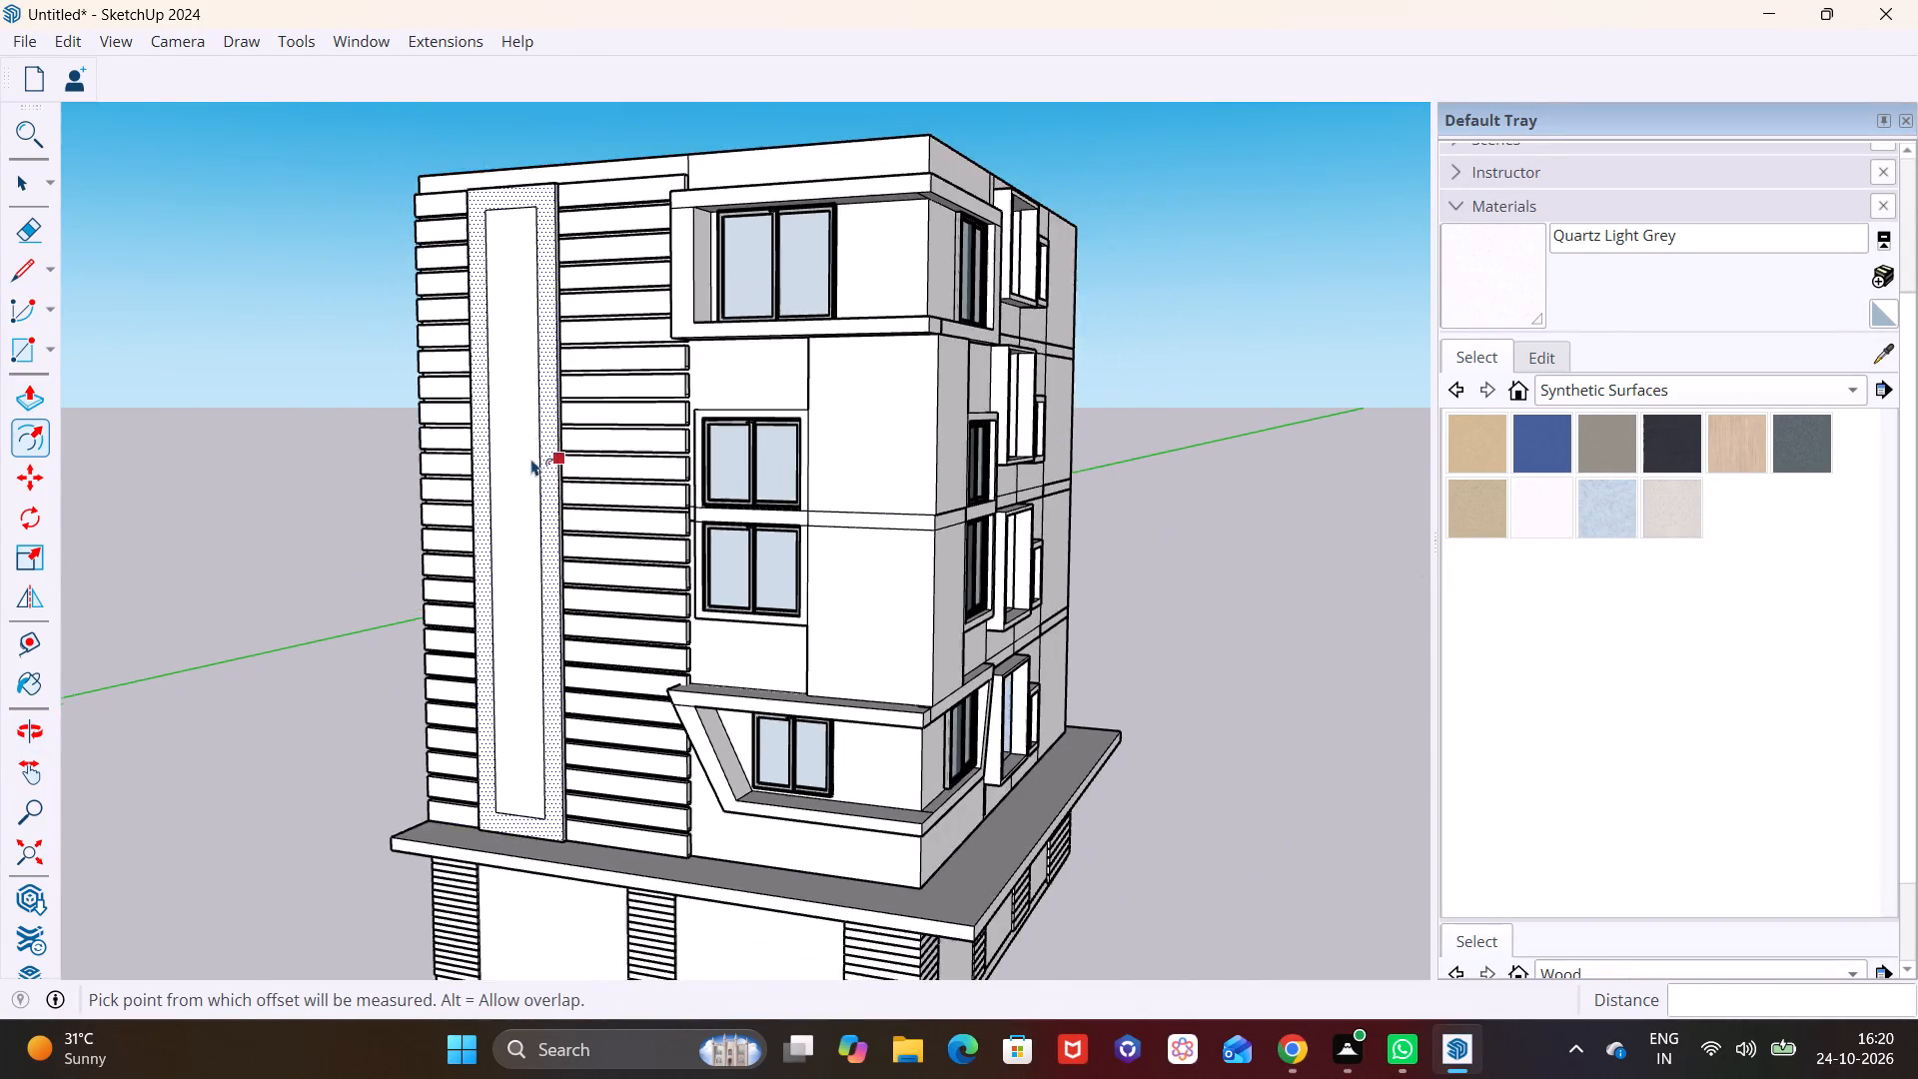
{"action": "middle_click_drag", "start_coordinate": [534, 439], "coordinate": [551, 528], "text": "shift"}
{"action": "scroll", "coordinate": [505, 509], "scroll_direction": "up", "scroll_amount": 7}
{"action": "key", "text": "v"}
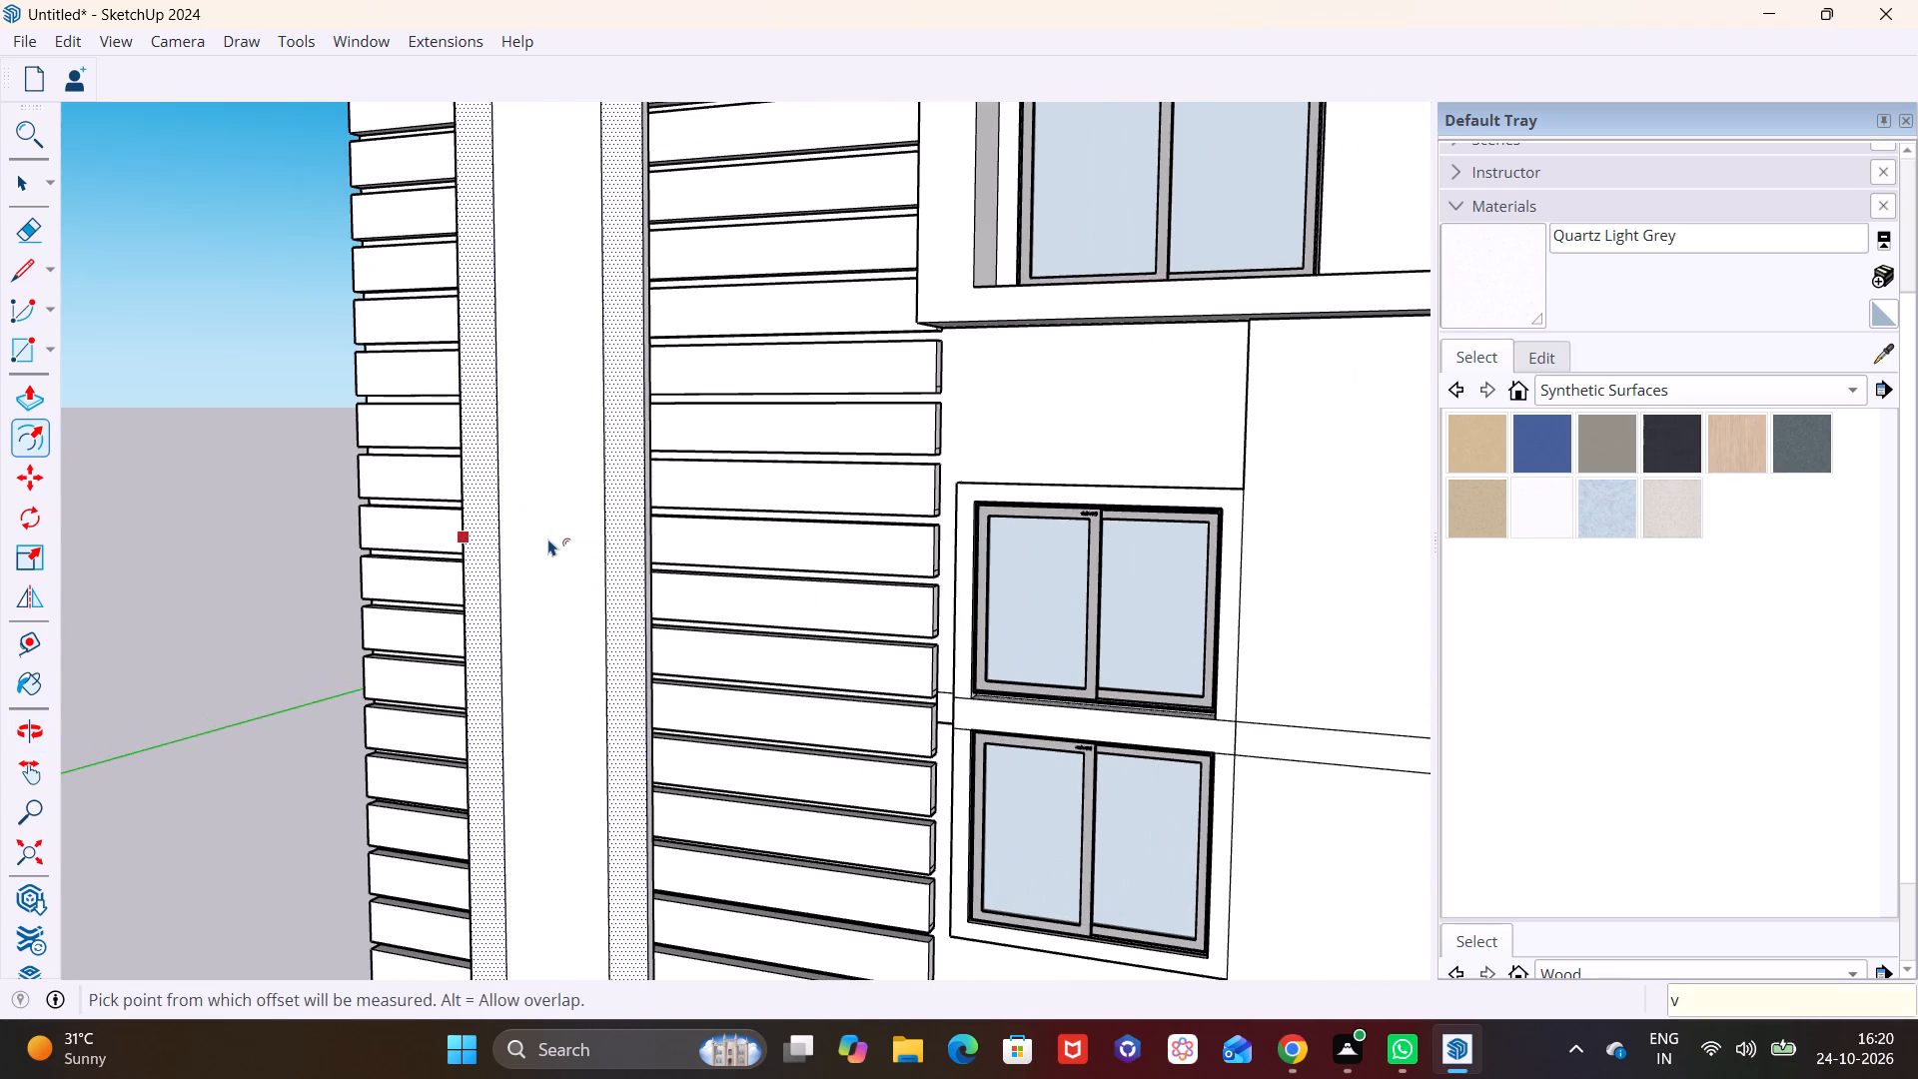
{"action": "left_click", "coordinate": [551, 538]}
{"action": "key", "text": "space"}
{"action": "left_click", "coordinate": [561, 550]}
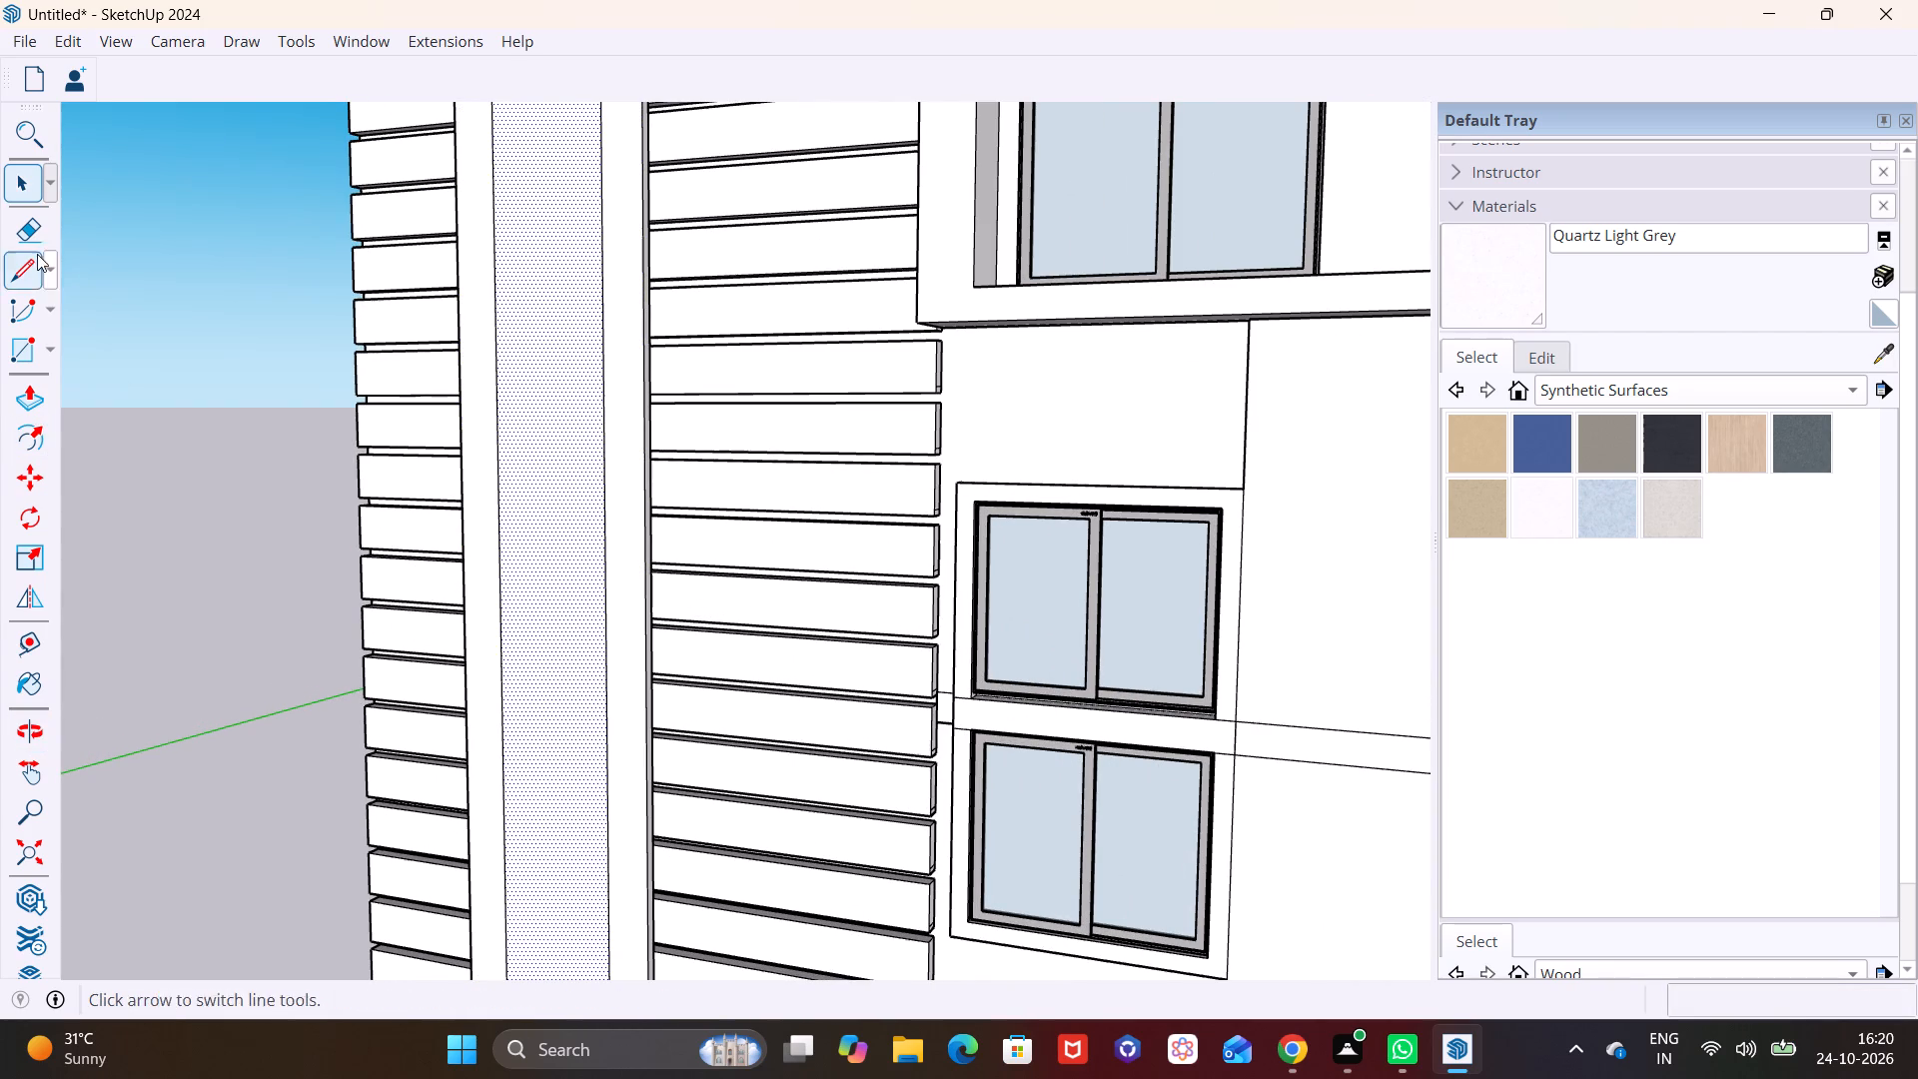
{"action": "left_click", "coordinate": [26, 187]}
{"action": "left_click", "coordinate": [511, 507]}
{"action": "left_click", "coordinate": [27, 399]}
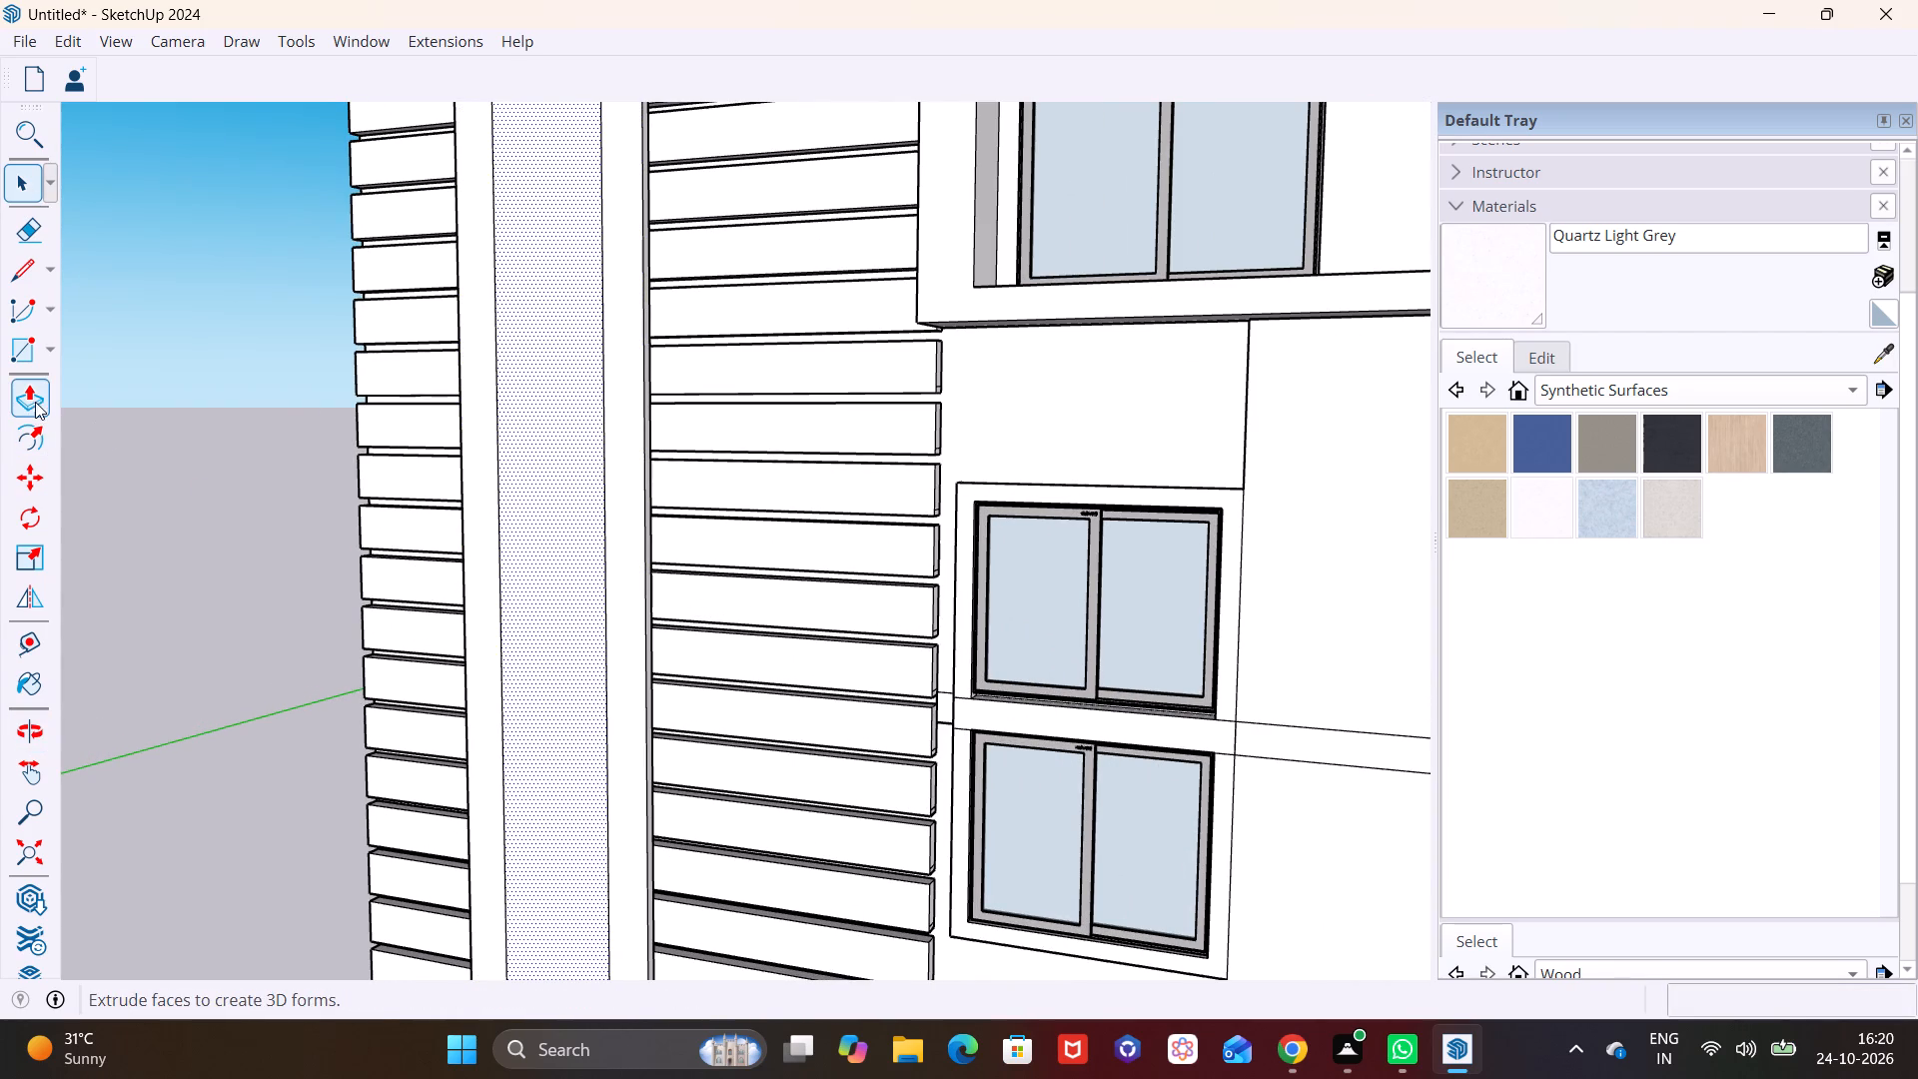
{"action": "left_click", "coordinate": [563, 608]}
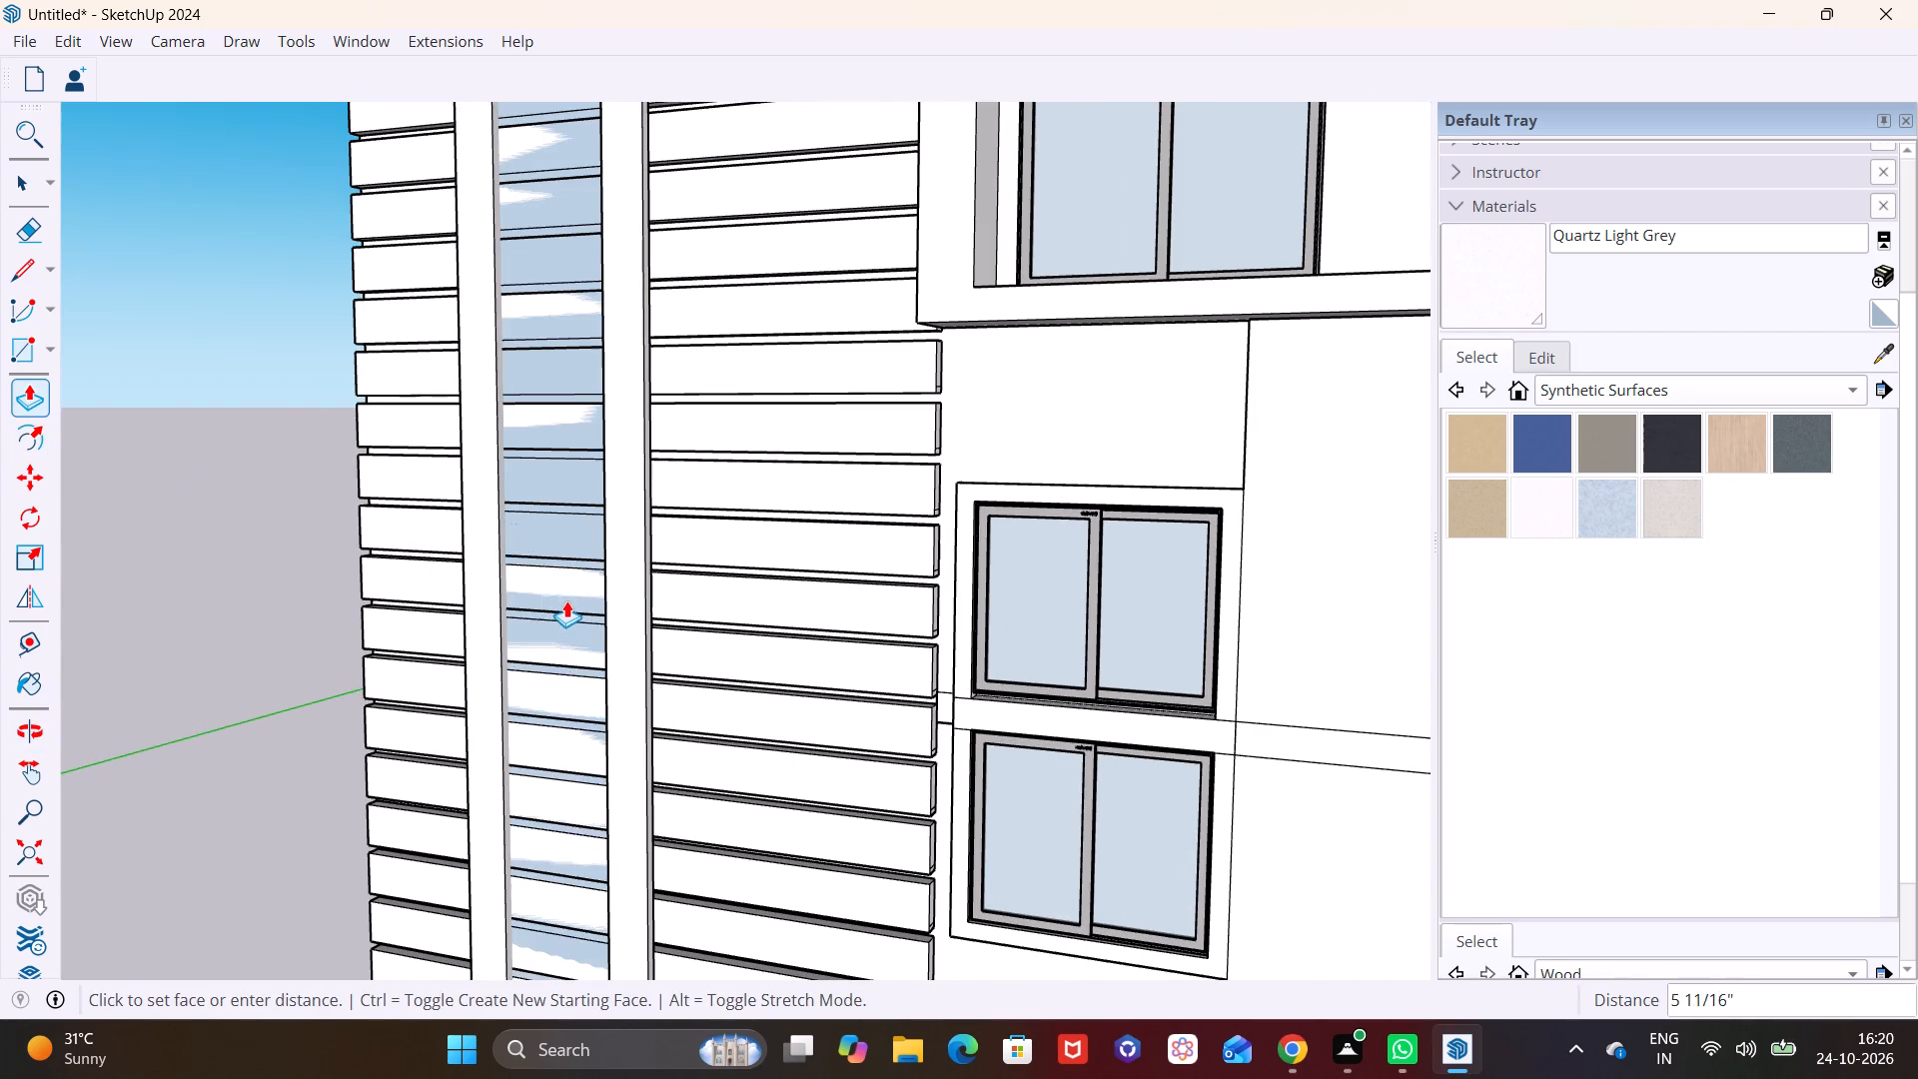
{"action": "left_click", "coordinate": [566, 600]}
{"action": "key", "text": "space"}
{"action": "left_click", "coordinate": [254, 568]}
Push/pull the top reveal face of the panel's recess down about 2' 10".
{"action": "middle_click_drag", "start_coordinate": [507, 591], "coordinate": [474, 800]}
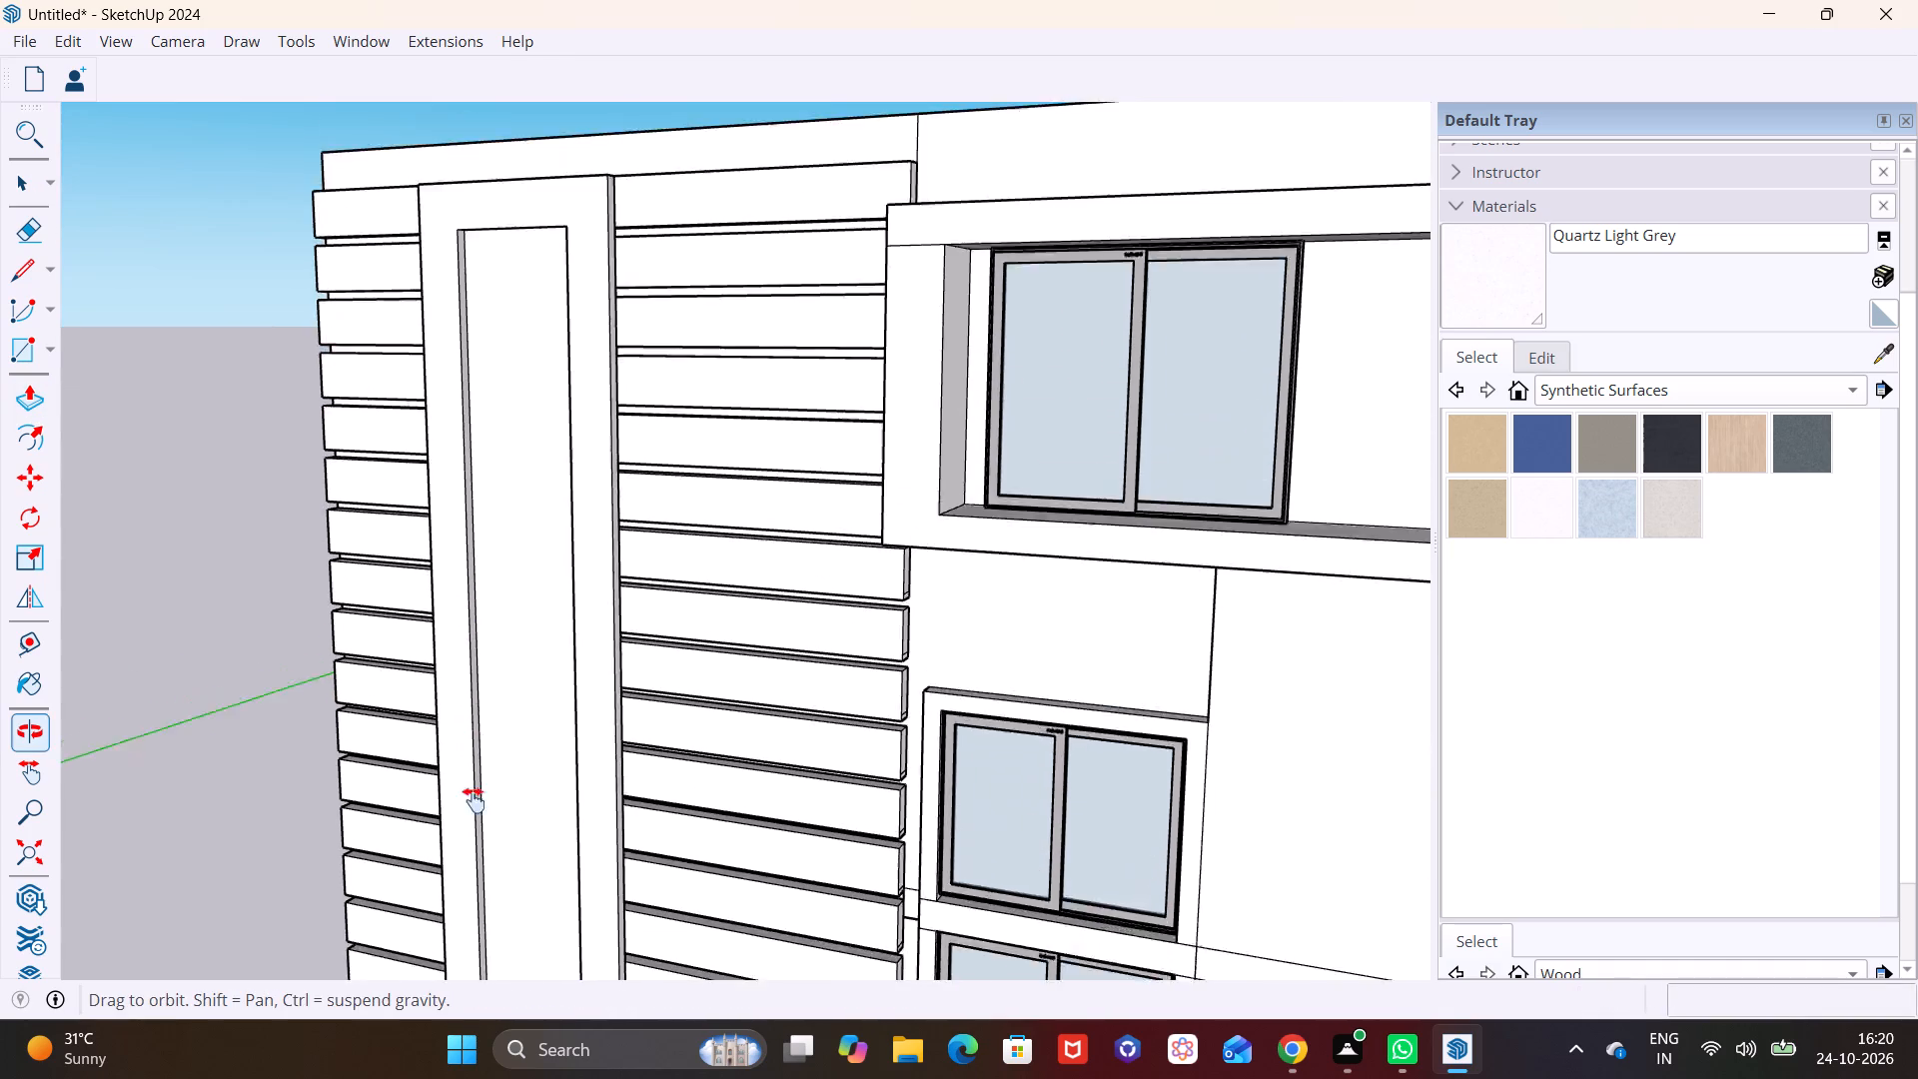
{"action": "middle_click_drag", "start_coordinate": [474, 800], "coordinate": [455, 867]}
{"action": "middle_click_drag", "start_coordinate": [485, 539], "coordinate": [359, 561]}
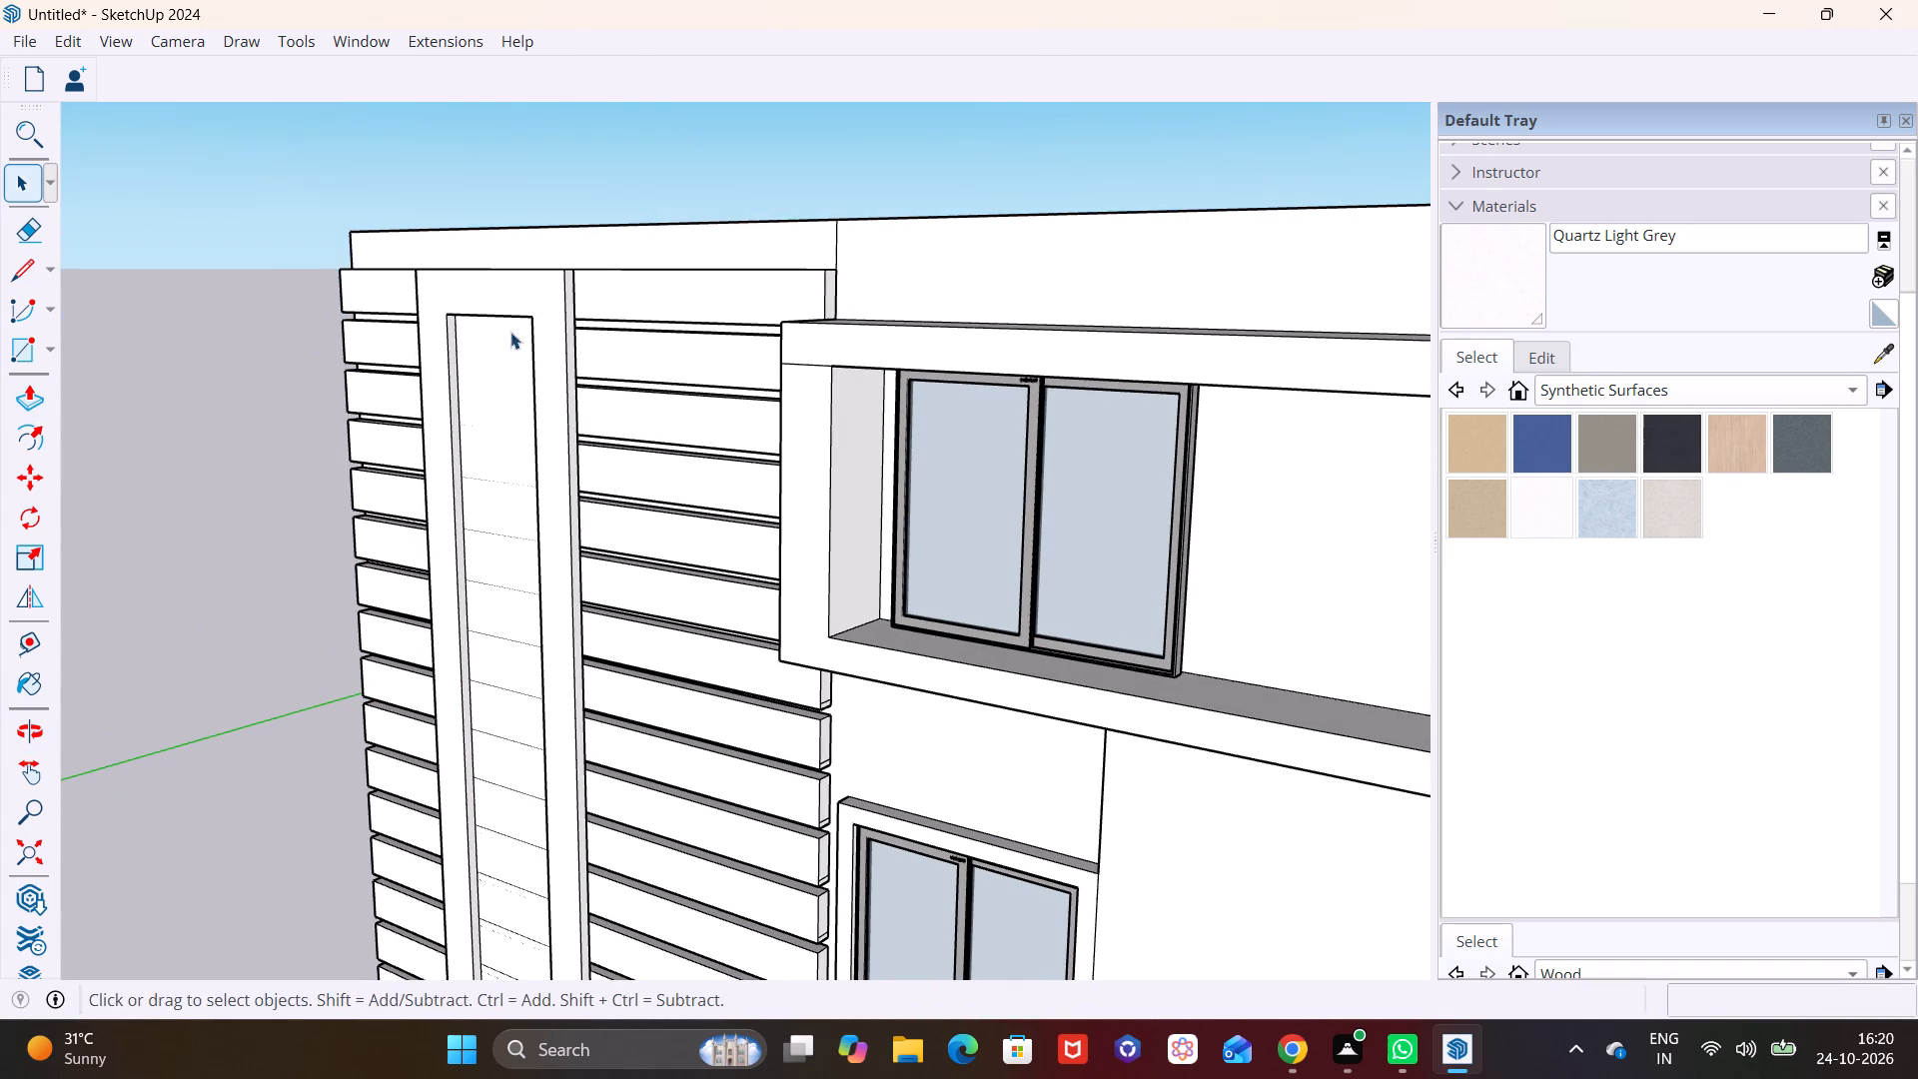
{"action": "middle_click_drag", "start_coordinate": [521, 326], "coordinate": [563, 182]}
{"action": "scroll", "coordinate": [517, 308], "scroll_direction": "up", "scroll_amount": 7}
{"action": "middle_click", "coordinate": [525, 312]}
{"action": "middle_click_drag", "start_coordinate": [514, 324], "coordinate": [493, 181]}
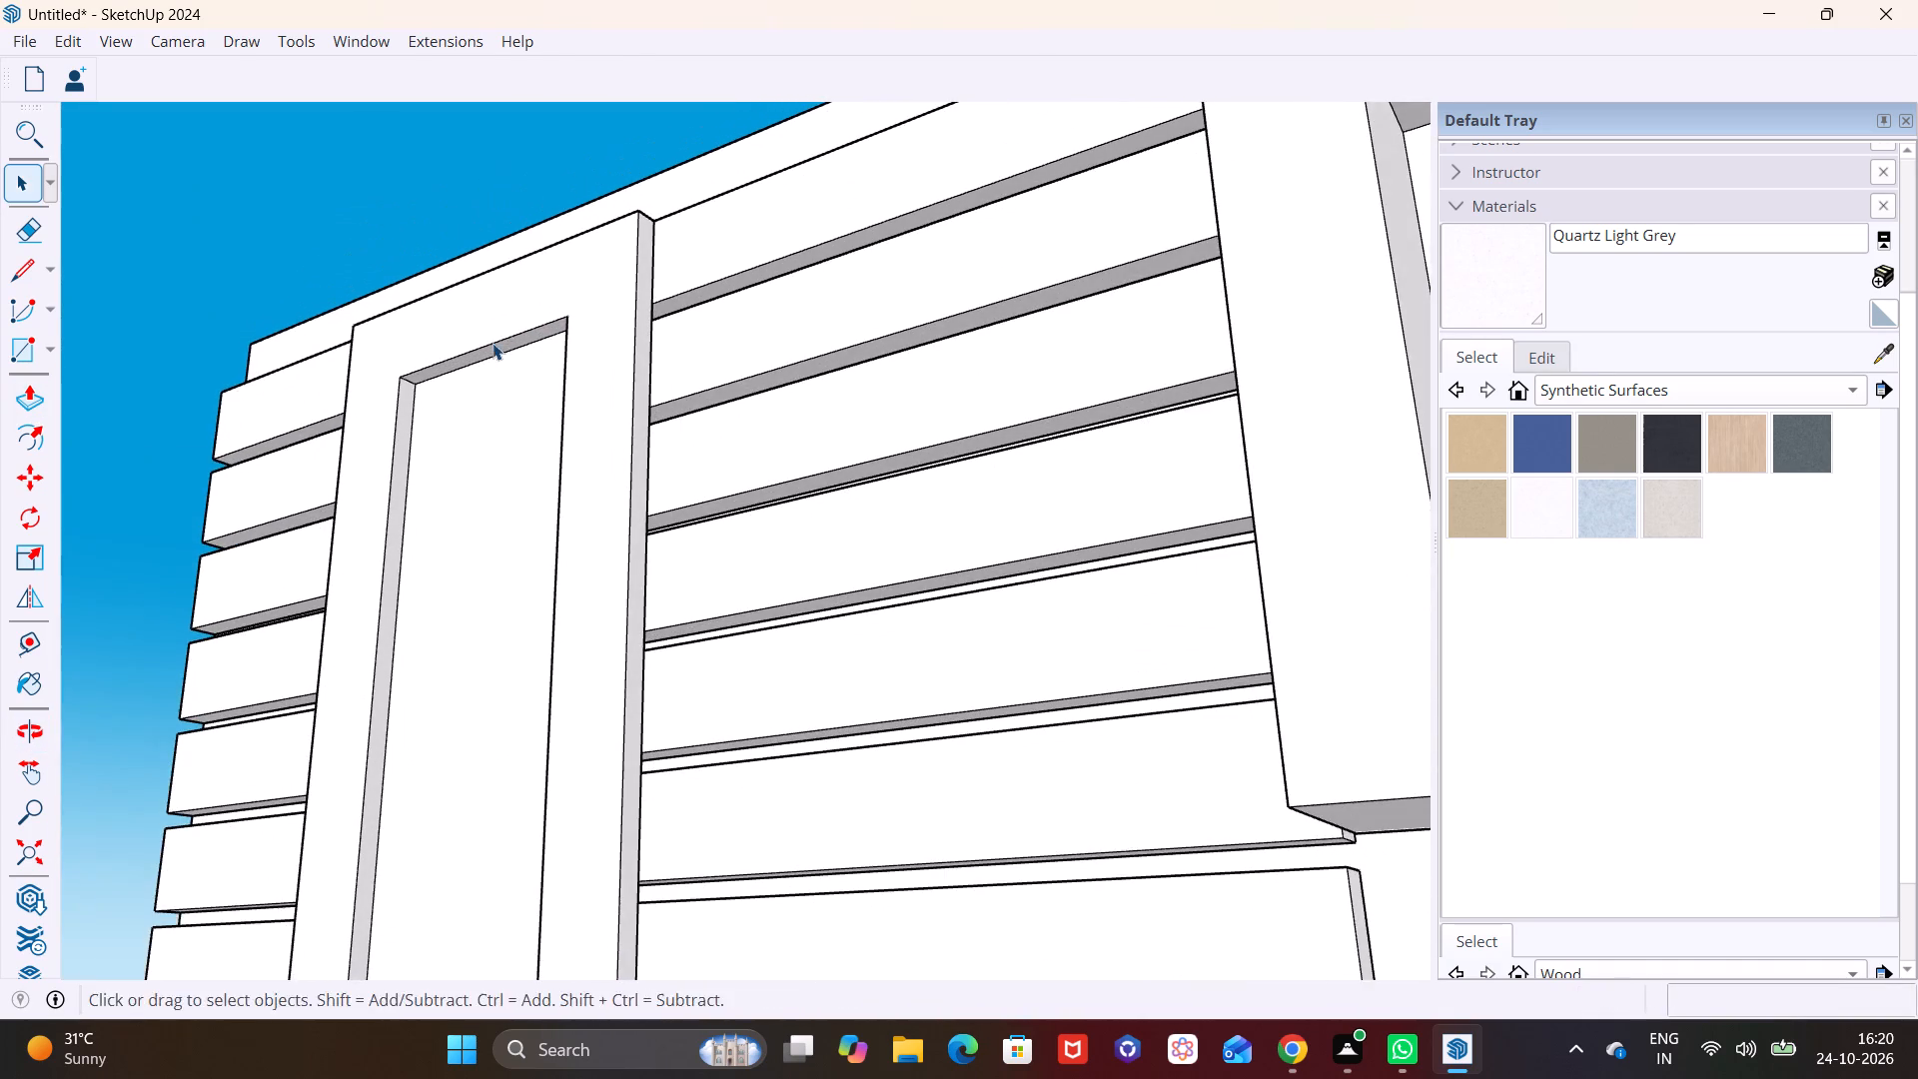
{"action": "middle_click", "coordinate": [492, 343]}
{"action": "scroll", "coordinate": [492, 343], "scroll_direction": "up", "scroll_amount": 2}
{"action": "left_click", "coordinate": [492, 352]}
{"action": "left_click", "coordinate": [35, 401]}
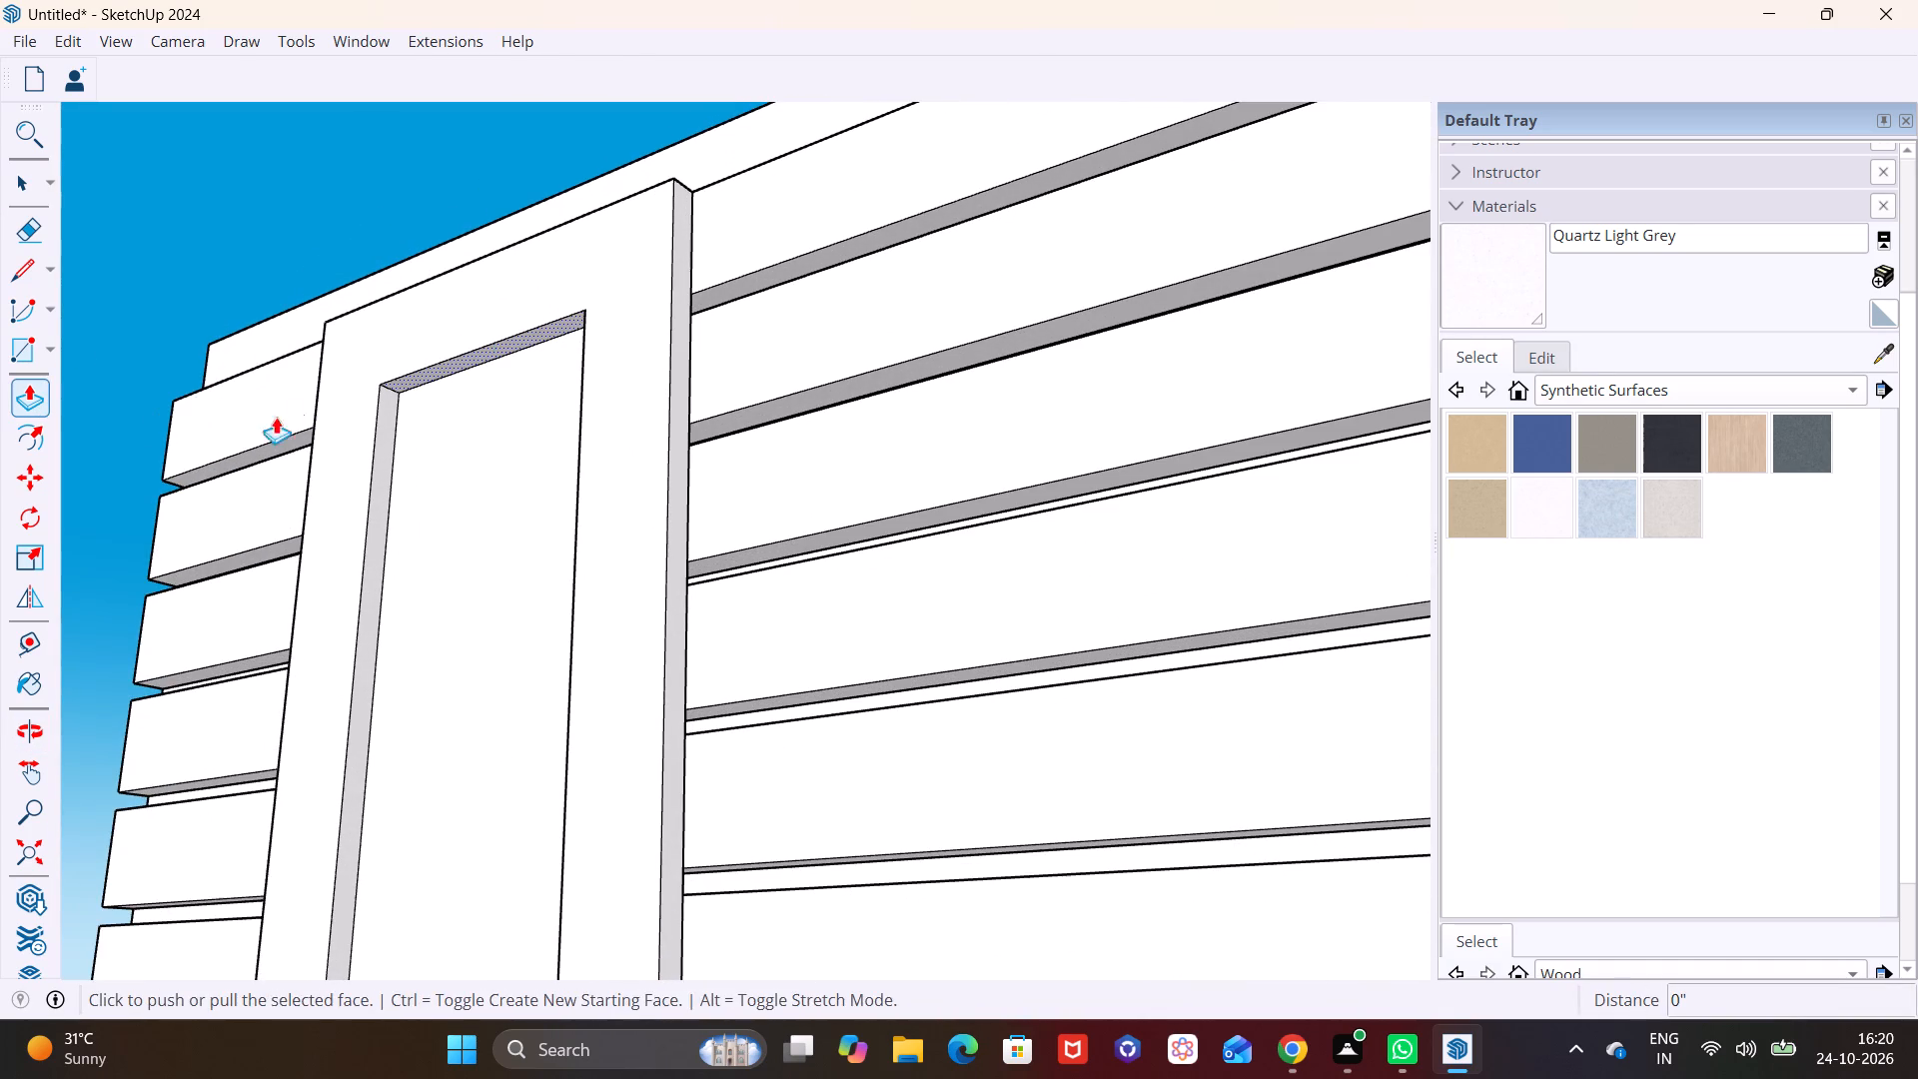
{"action": "left_click", "coordinate": [452, 378]}
{"action": "left_click", "coordinate": [435, 546]}
Push/pull the bottom reveal face of the panel's recess upward to shorten the recess from below.
{"action": "scroll", "coordinate": [456, 526], "scroll_direction": "down", "scroll_amount": 5}
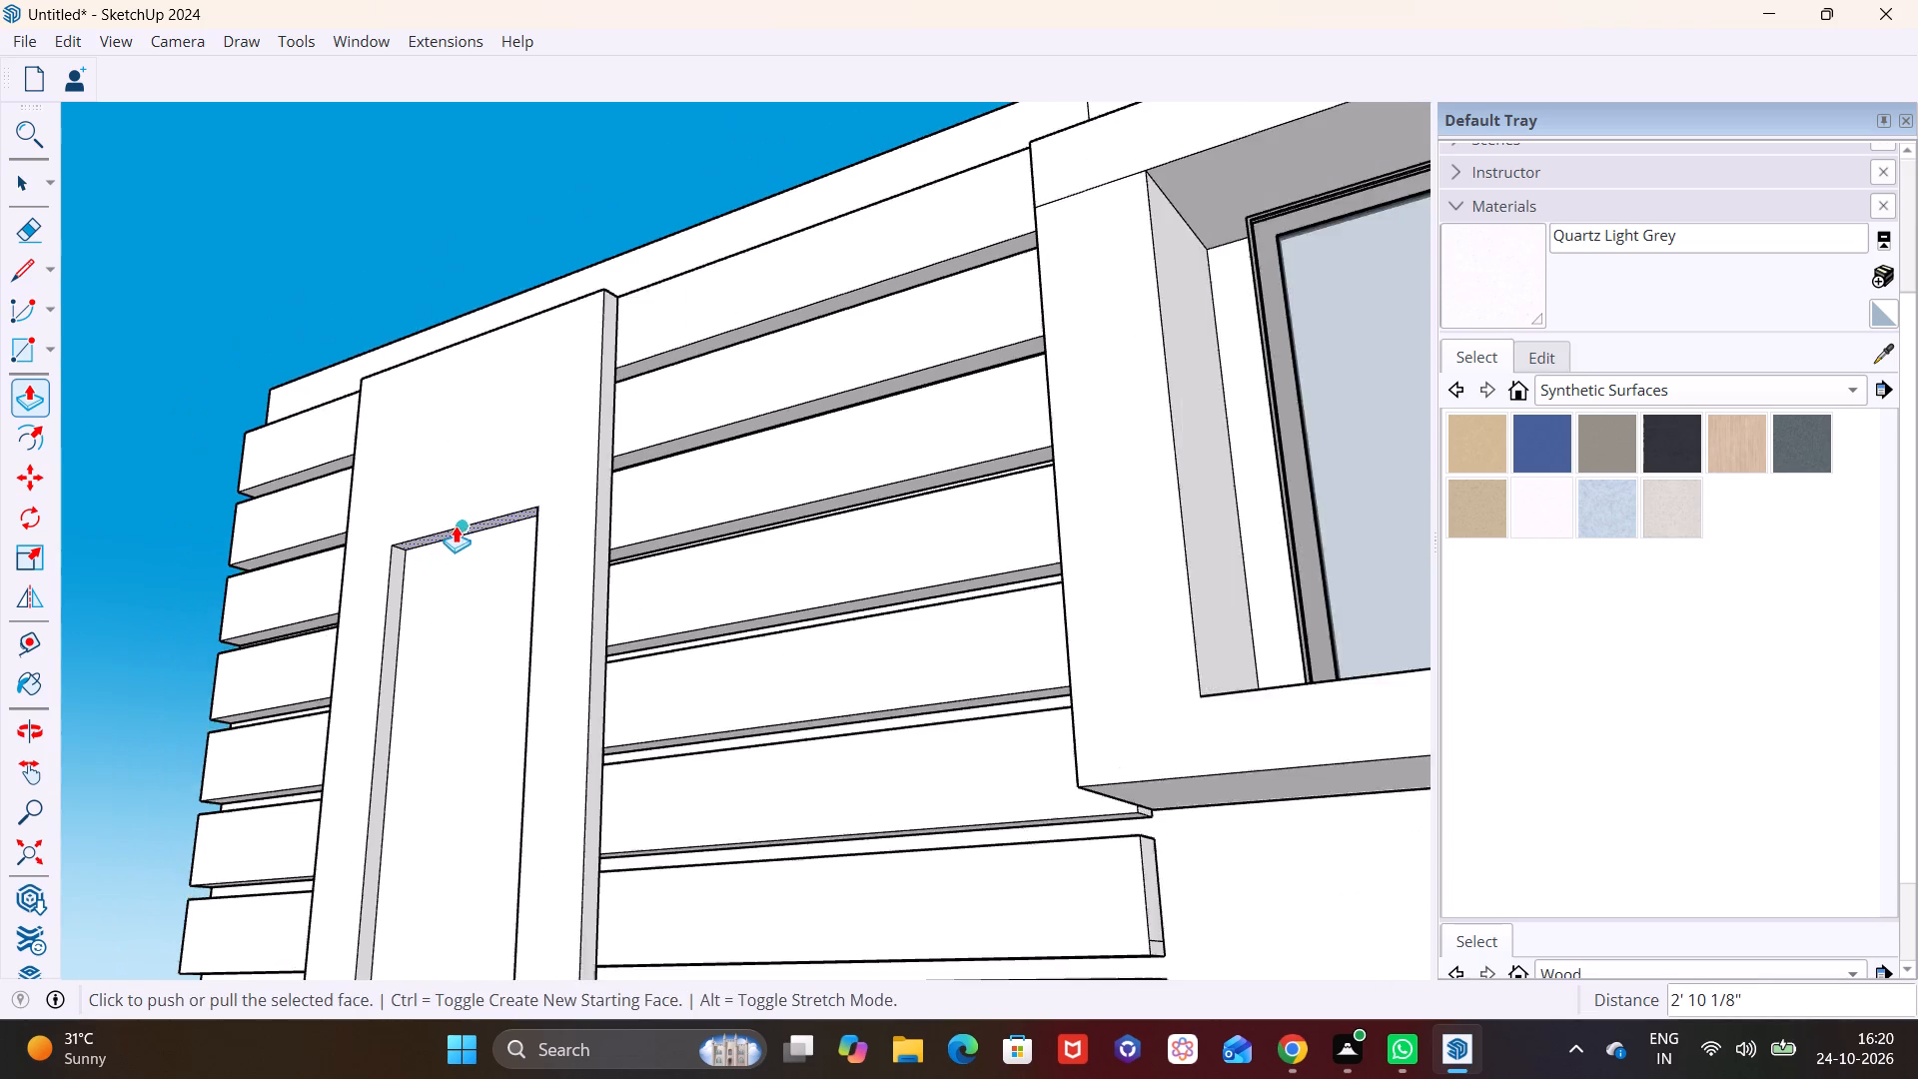
{"action": "scroll", "coordinate": [456, 526], "scroll_direction": "down", "scroll_amount": 2}
{"action": "middle_click_drag", "start_coordinate": [438, 675], "coordinate": [553, 320], "text": "shift"}
{"action": "scroll", "coordinate": [553, 504], "scroll_direction": "down", "scroll_amount": 2}
{"action": "middle_click_drag", "start_coordinate": [607, 538], "coordinate": [642, 217], "text": "shift"}
{"action": "middle_click_drag", "start_coordinate": [585, 413], "coordinate": [454, 922]}
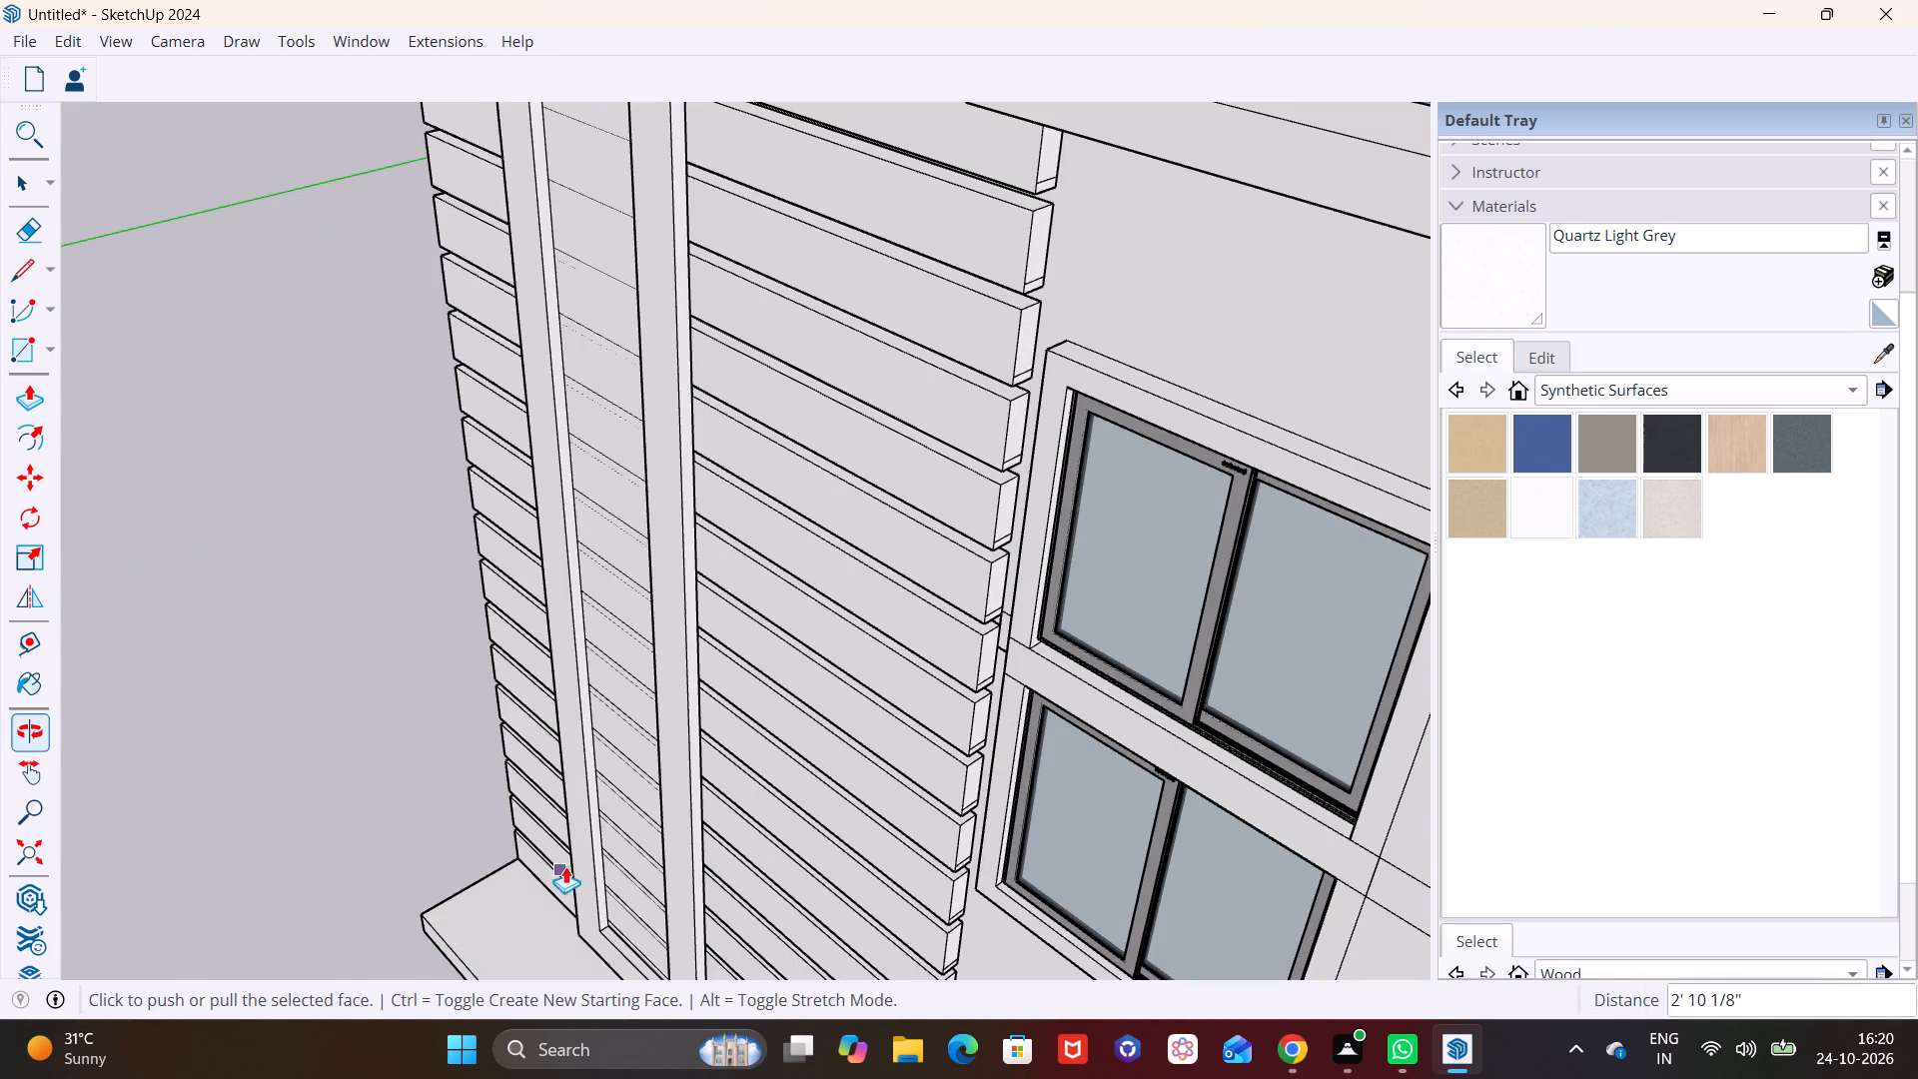
{"action": "scroll", "coordinate": [595, 925], "scroll_direction": "up", "scroll_amount": 3}
{"action": "middle_click_drag", "start_coordinate": [604, 863], "coordinate": [526, 600], "text": "shift"}
{"action": "scroll", "coordinate": [507, 623], "scroll_direction": "up", "scroll_amount": 8}
{"action": "key", "text": "space"}
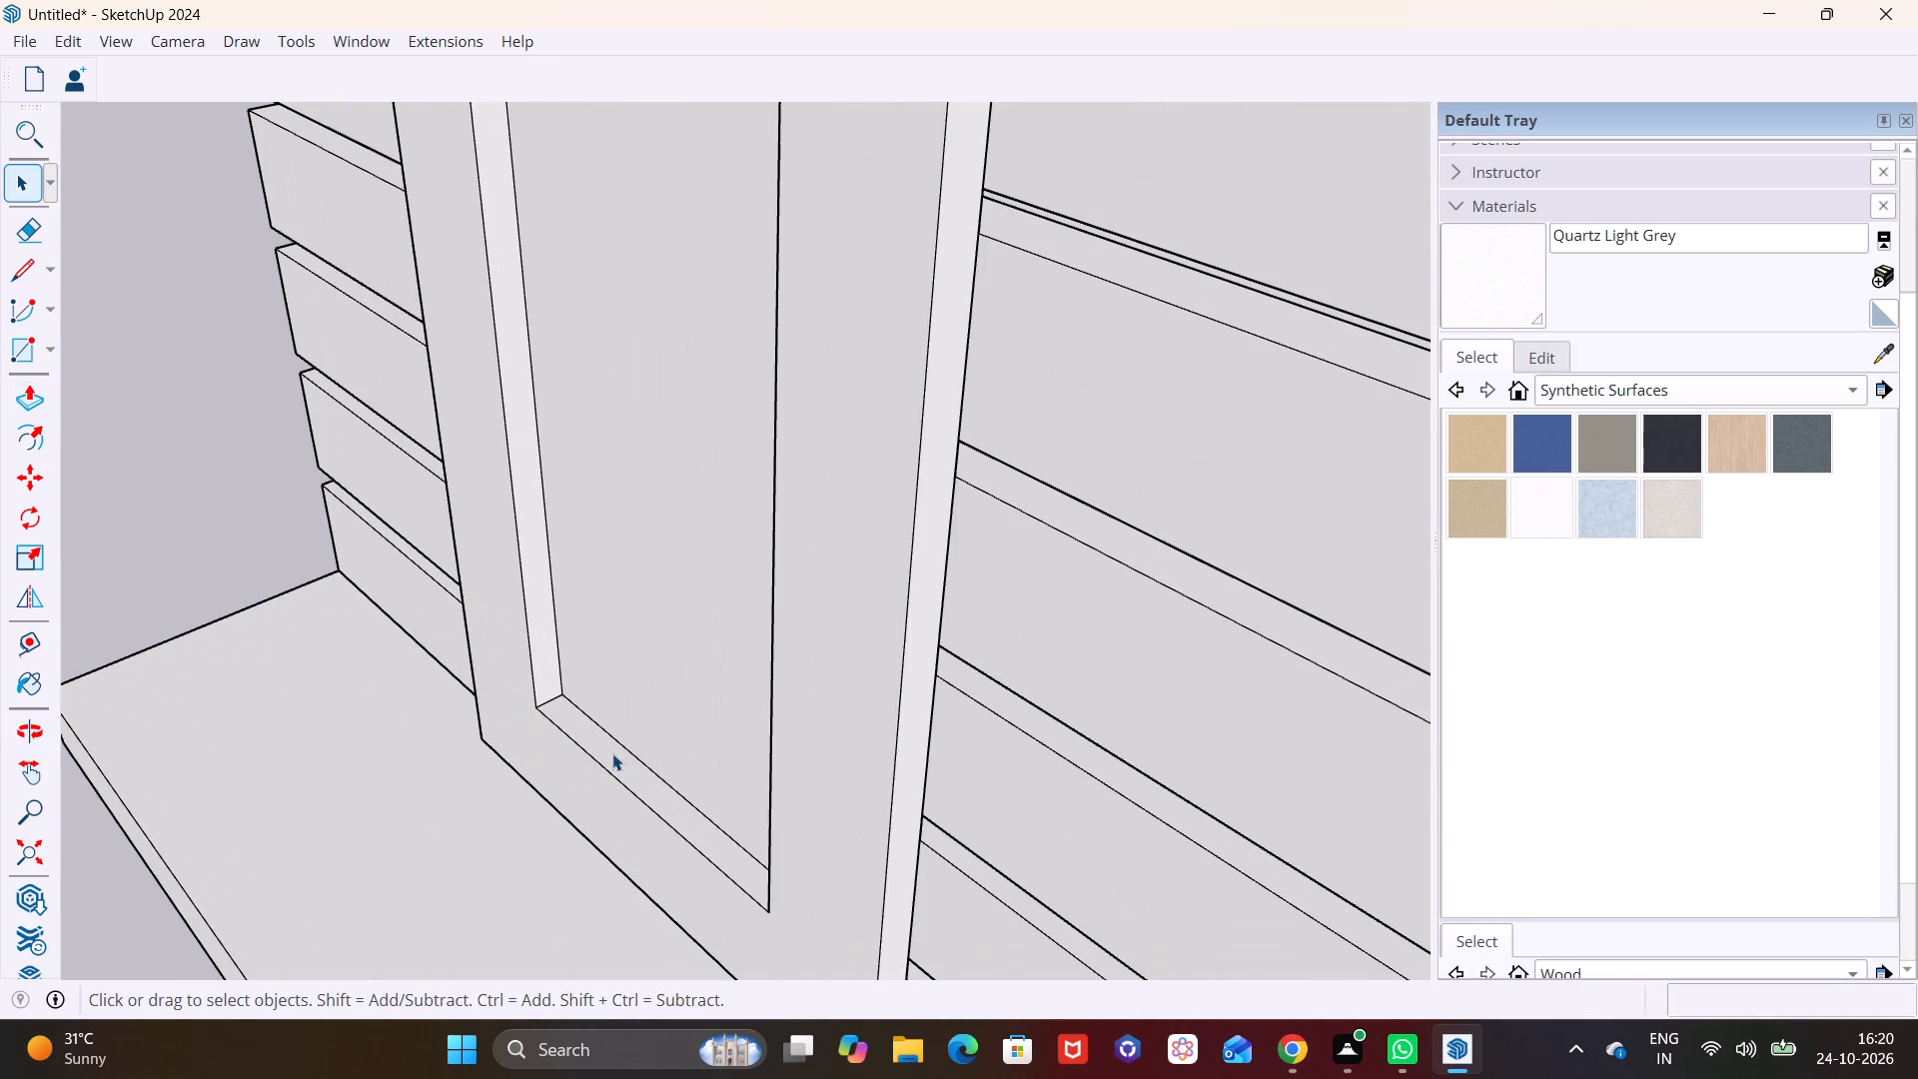
{"action": "left_click", "coordinate": [612, 753]}
{"action": "left_click", "coordinate": [22, 385]}
{"action": "left_click", "coordinate": [605, 758]}
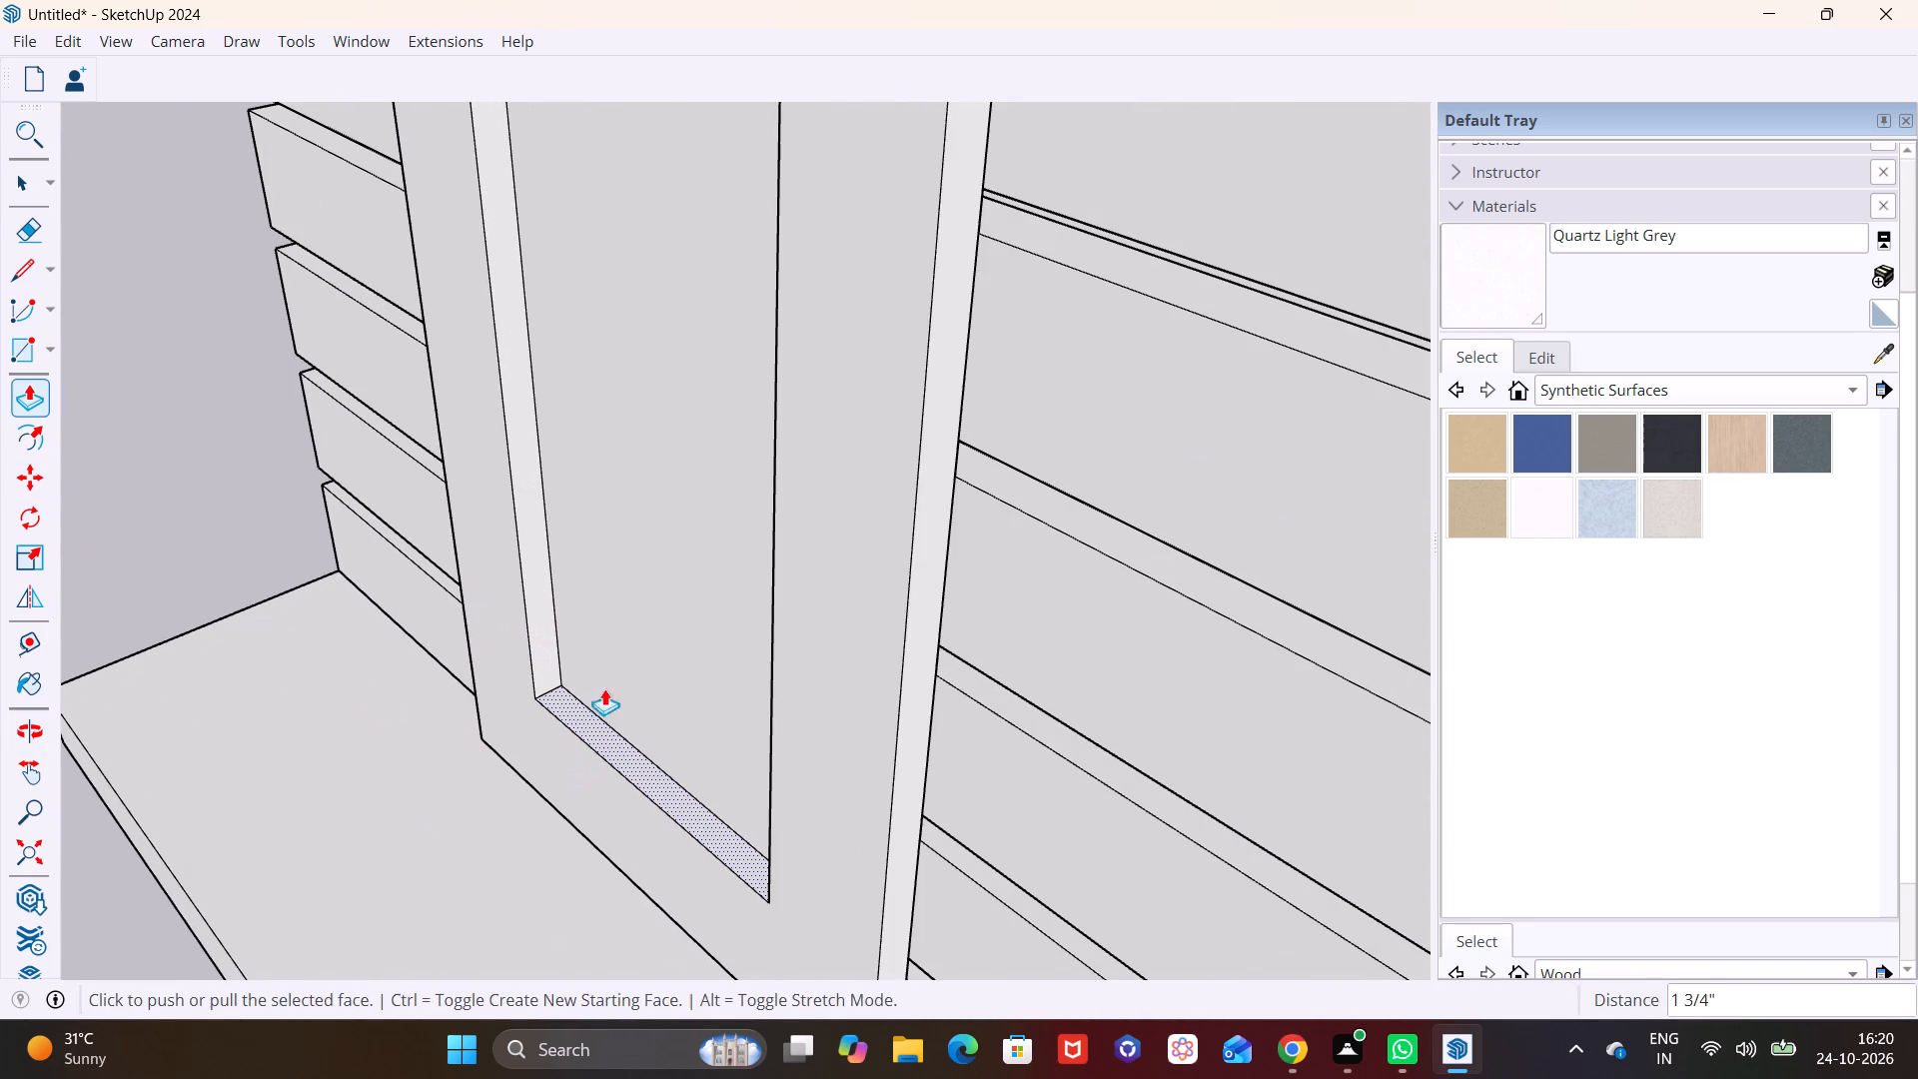
{"action": "left_click_drag", "start_coordinate": [596, 728], "coordinate": [628, 493]}
{"action": "left_click", "coordinate": [628, 493]}
{"action": "key", "text": "space"}
{"action": "scroll", "coordinate": [531, 550], "scroll_direction": "down", "scroll_amount": 8}
Draw a rectangle about 7' 1" high by 4' 4" wide across the upper part of the recess's back face.
{"action": "middle_click_drag", "start_coordinate": [583, 599], "coordinate": [795, 531]}
{"action": "scroll", "coordinate": [699, 448], "scroll_direction": "down", "scroll_amount": 9}
{"action": "middle_click_drag", "start_coordinate": [765, 260], "coordinate": [586, 578], "text": "shift"}
{"action": "middle_click_drag", "start_coordinate": [555, 556], "coordinate": [602, 425]}
{"action": "scroll", "coordinate": [538, 421], "scroll_direction": "up", "scroll_amount": 3}
{"action": "middle_click_drag", "start_coordinate": [533, 454], "coordinate": [510, 612], "text": "shift"}
{"action": "scroll", "coordinate": [511, 590], "scroll_direction": "down", "scroll_amount": 3}
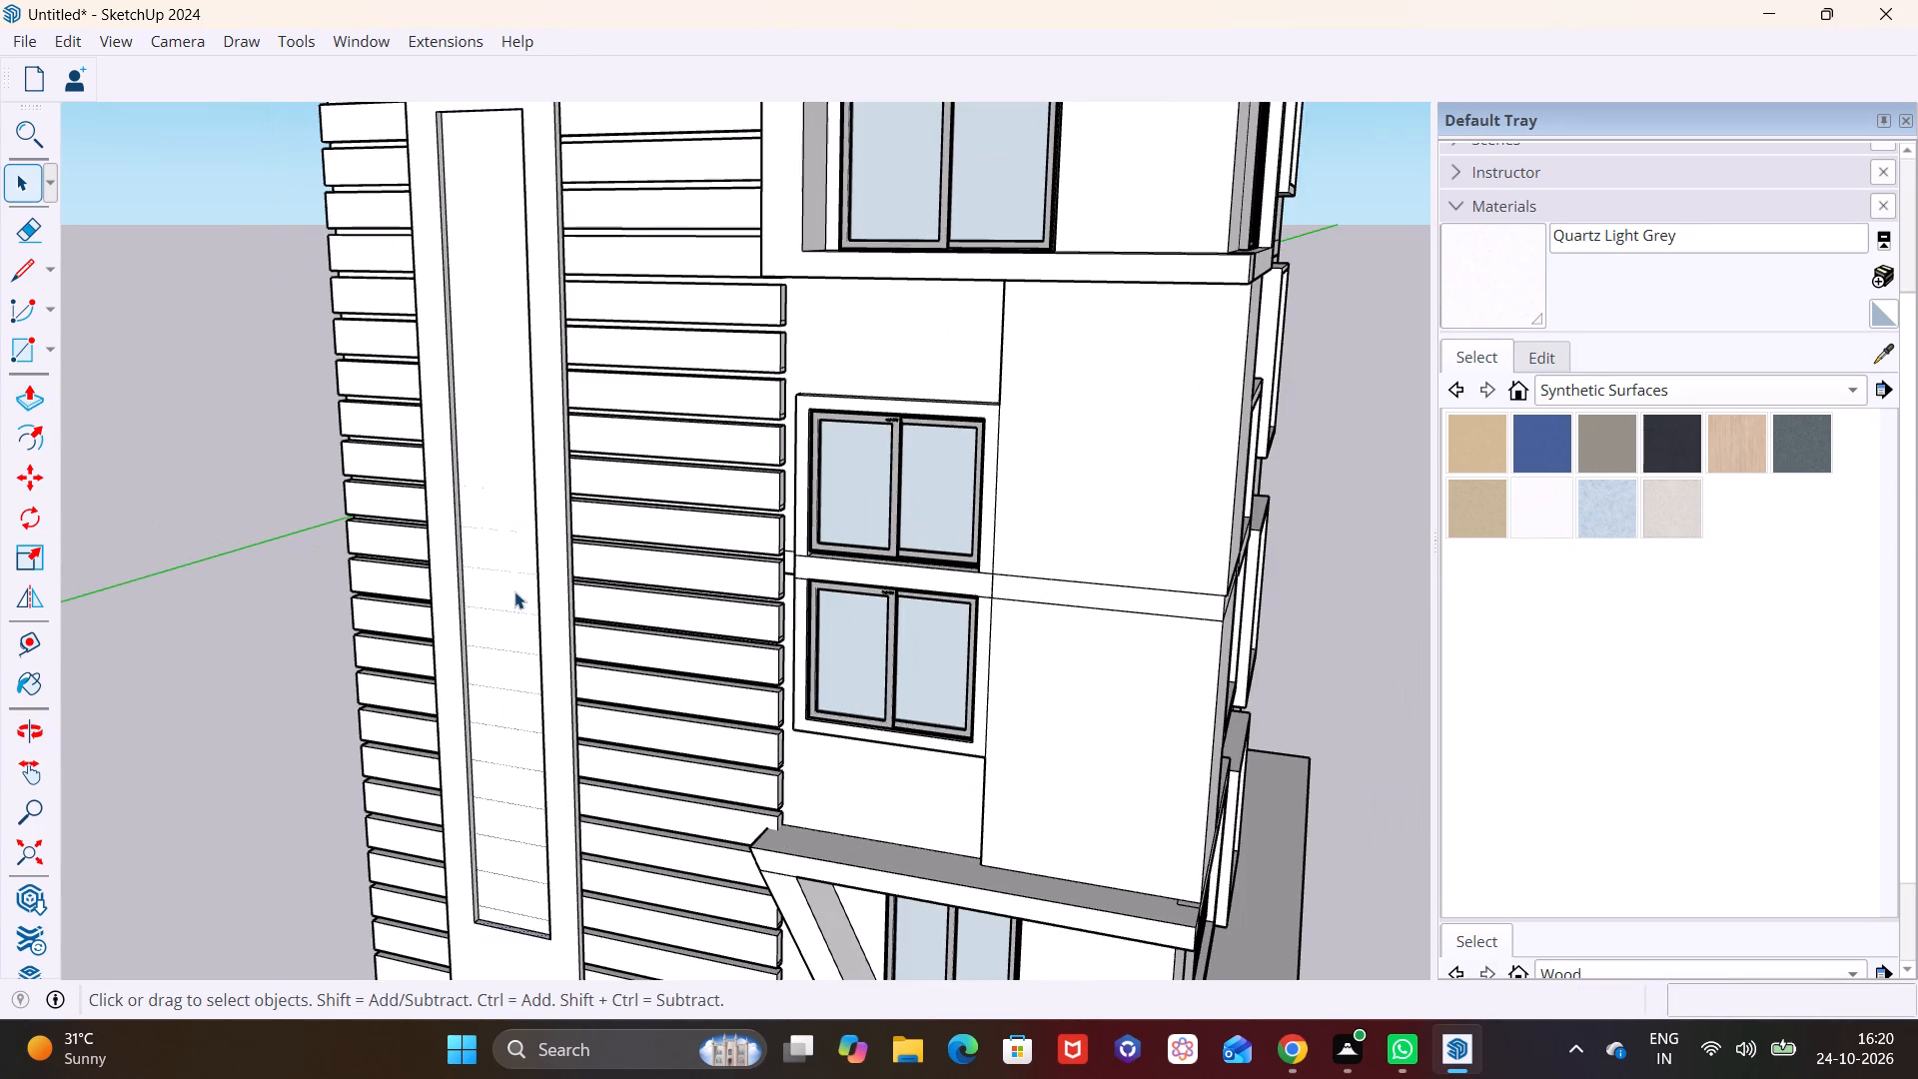
{"action": "scroll", "coordinate": [514, 591], "scroll_direction": "down", "scroll_amount": 1}
{"action": "middle_click_drag", "start_coordinate": [486, 582], "coordinate": [459, 544]}
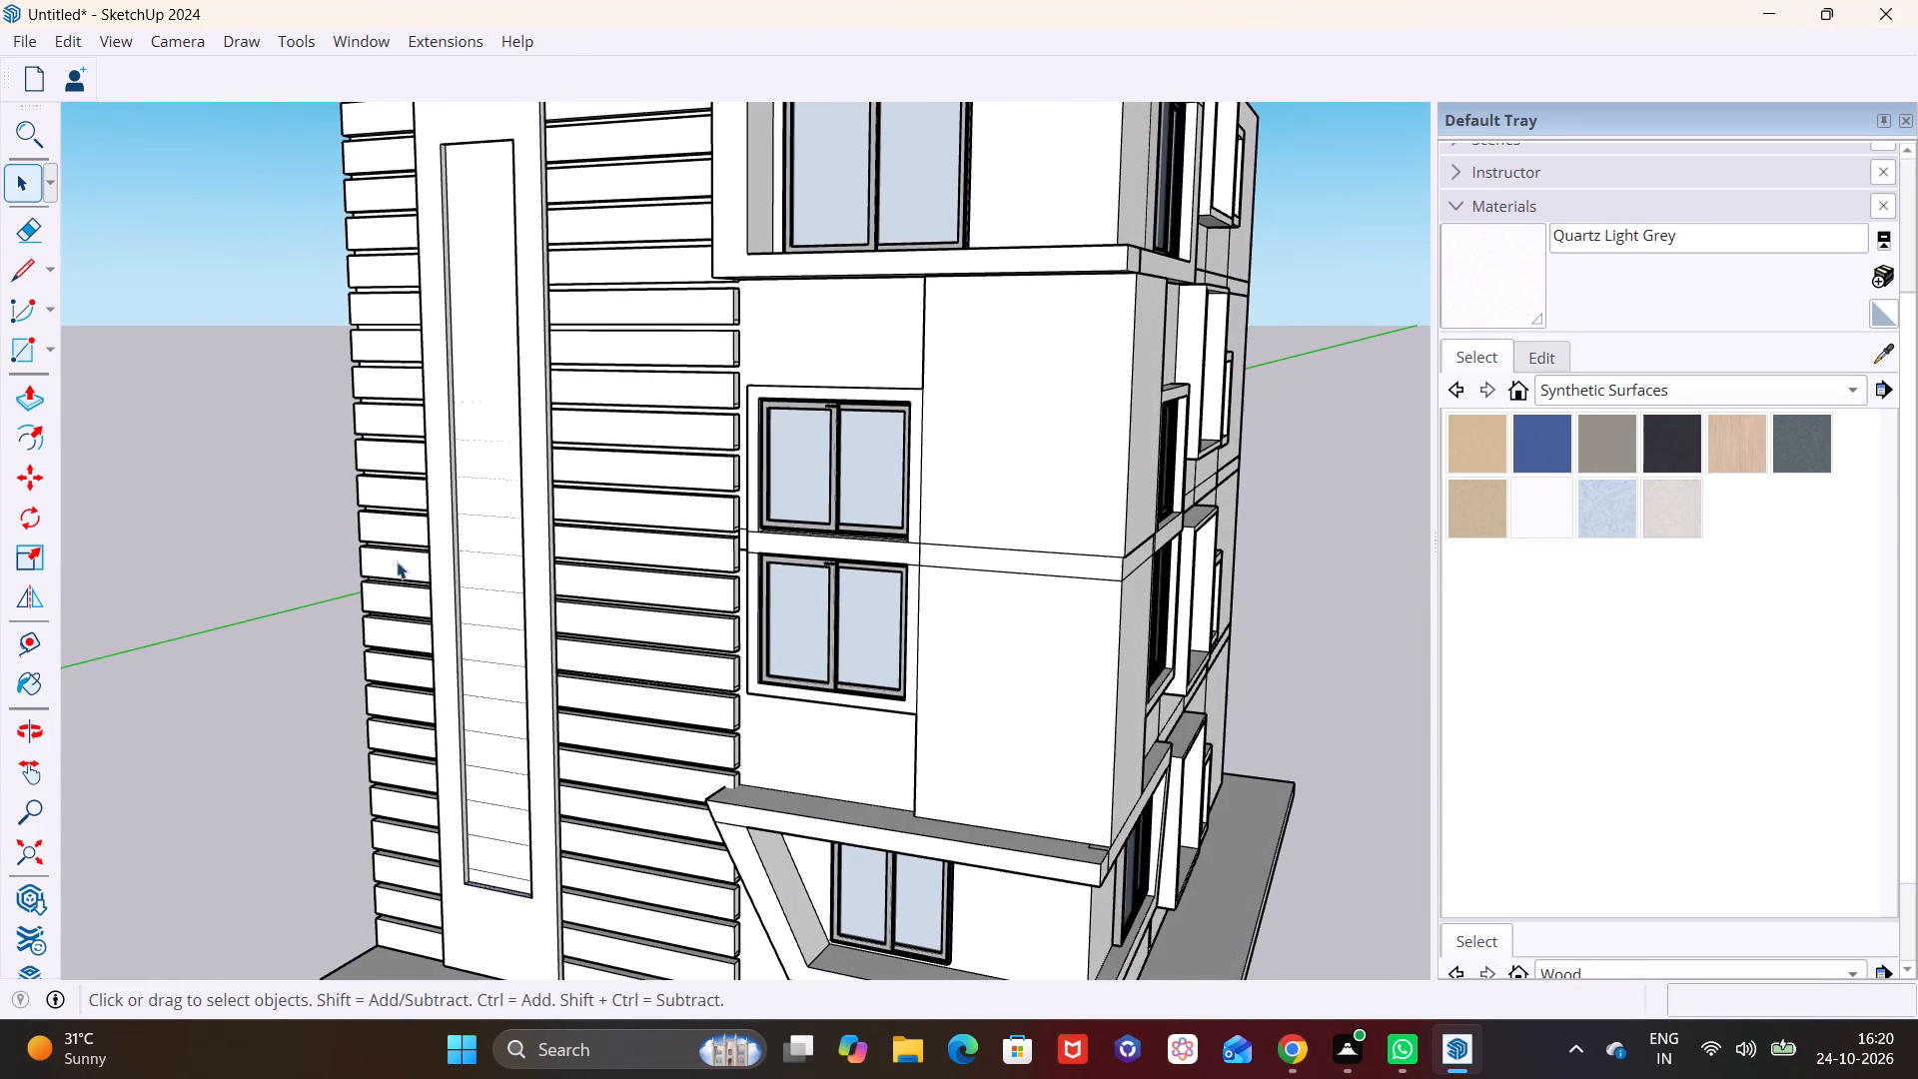
{"action": "left_click", "coordinate": [54, 349]}
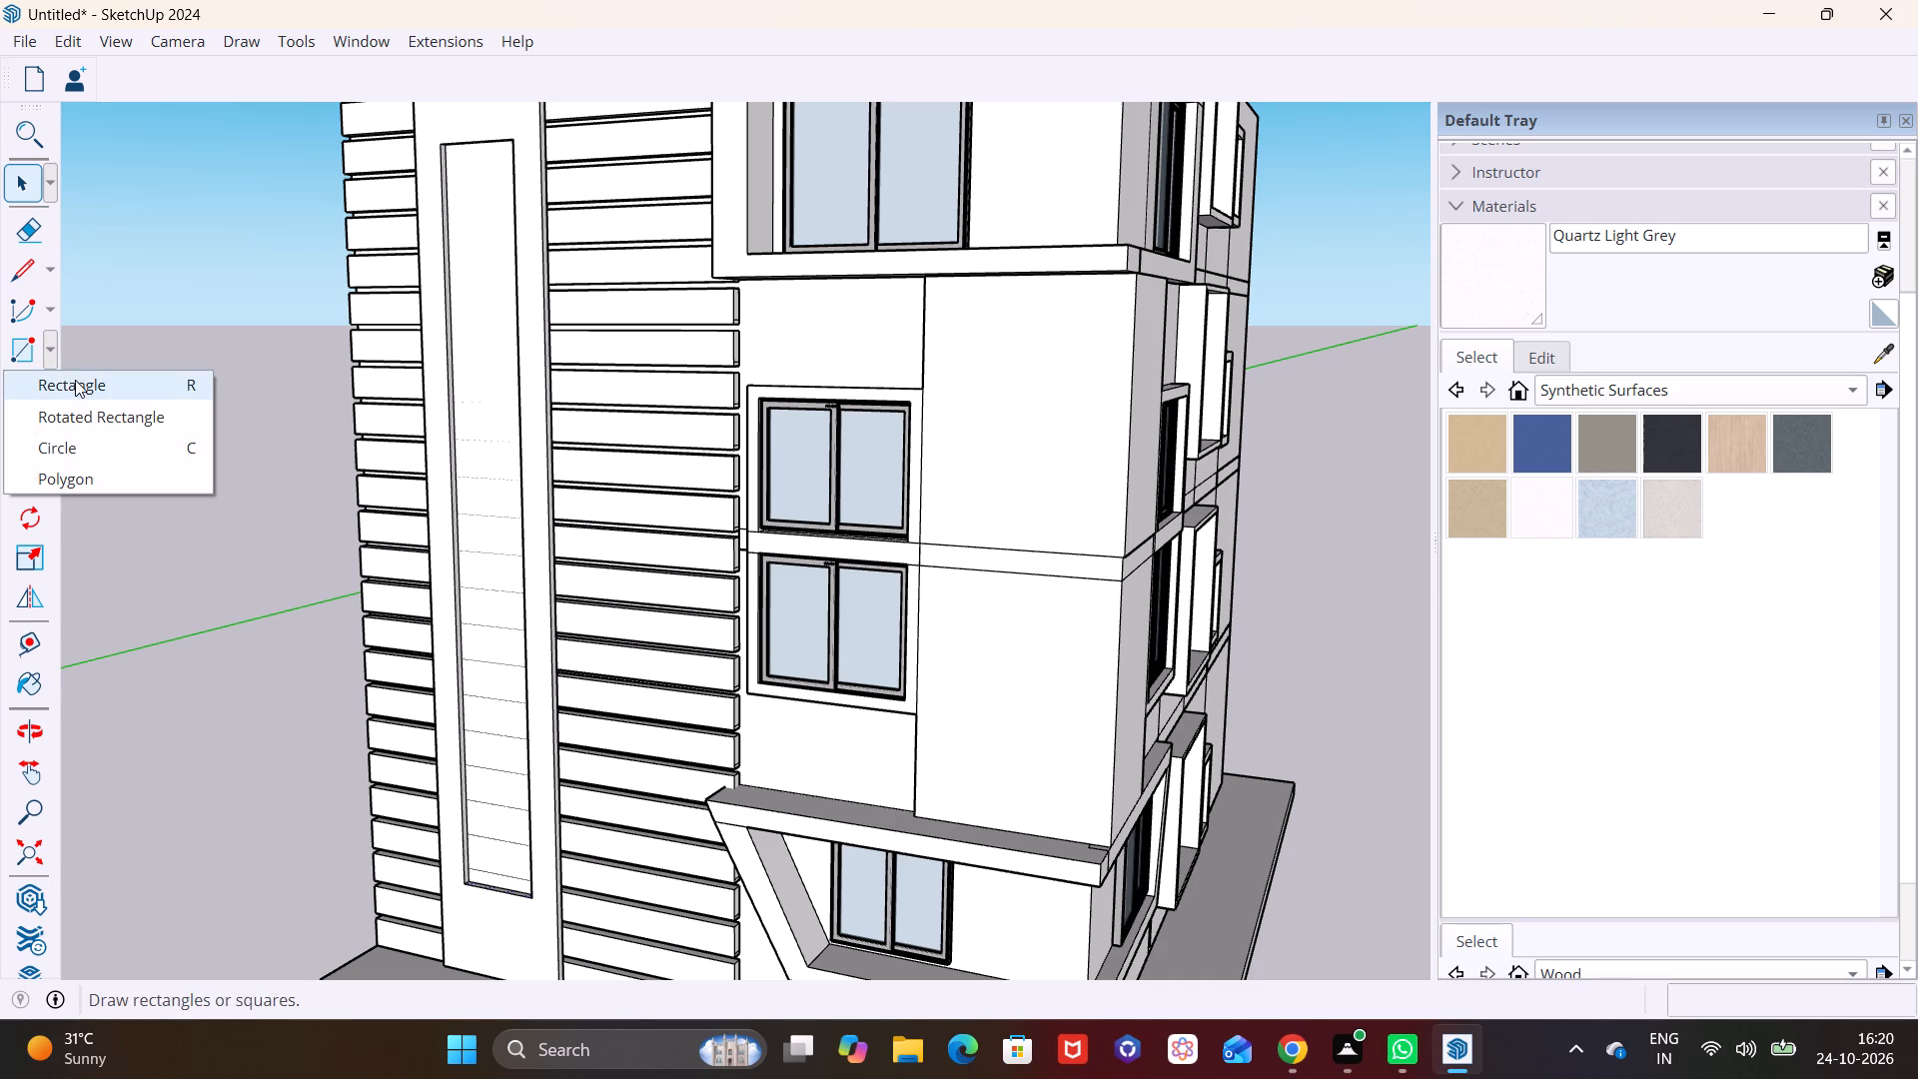
{"action": "left_click", "coordinate": [75, 380]}
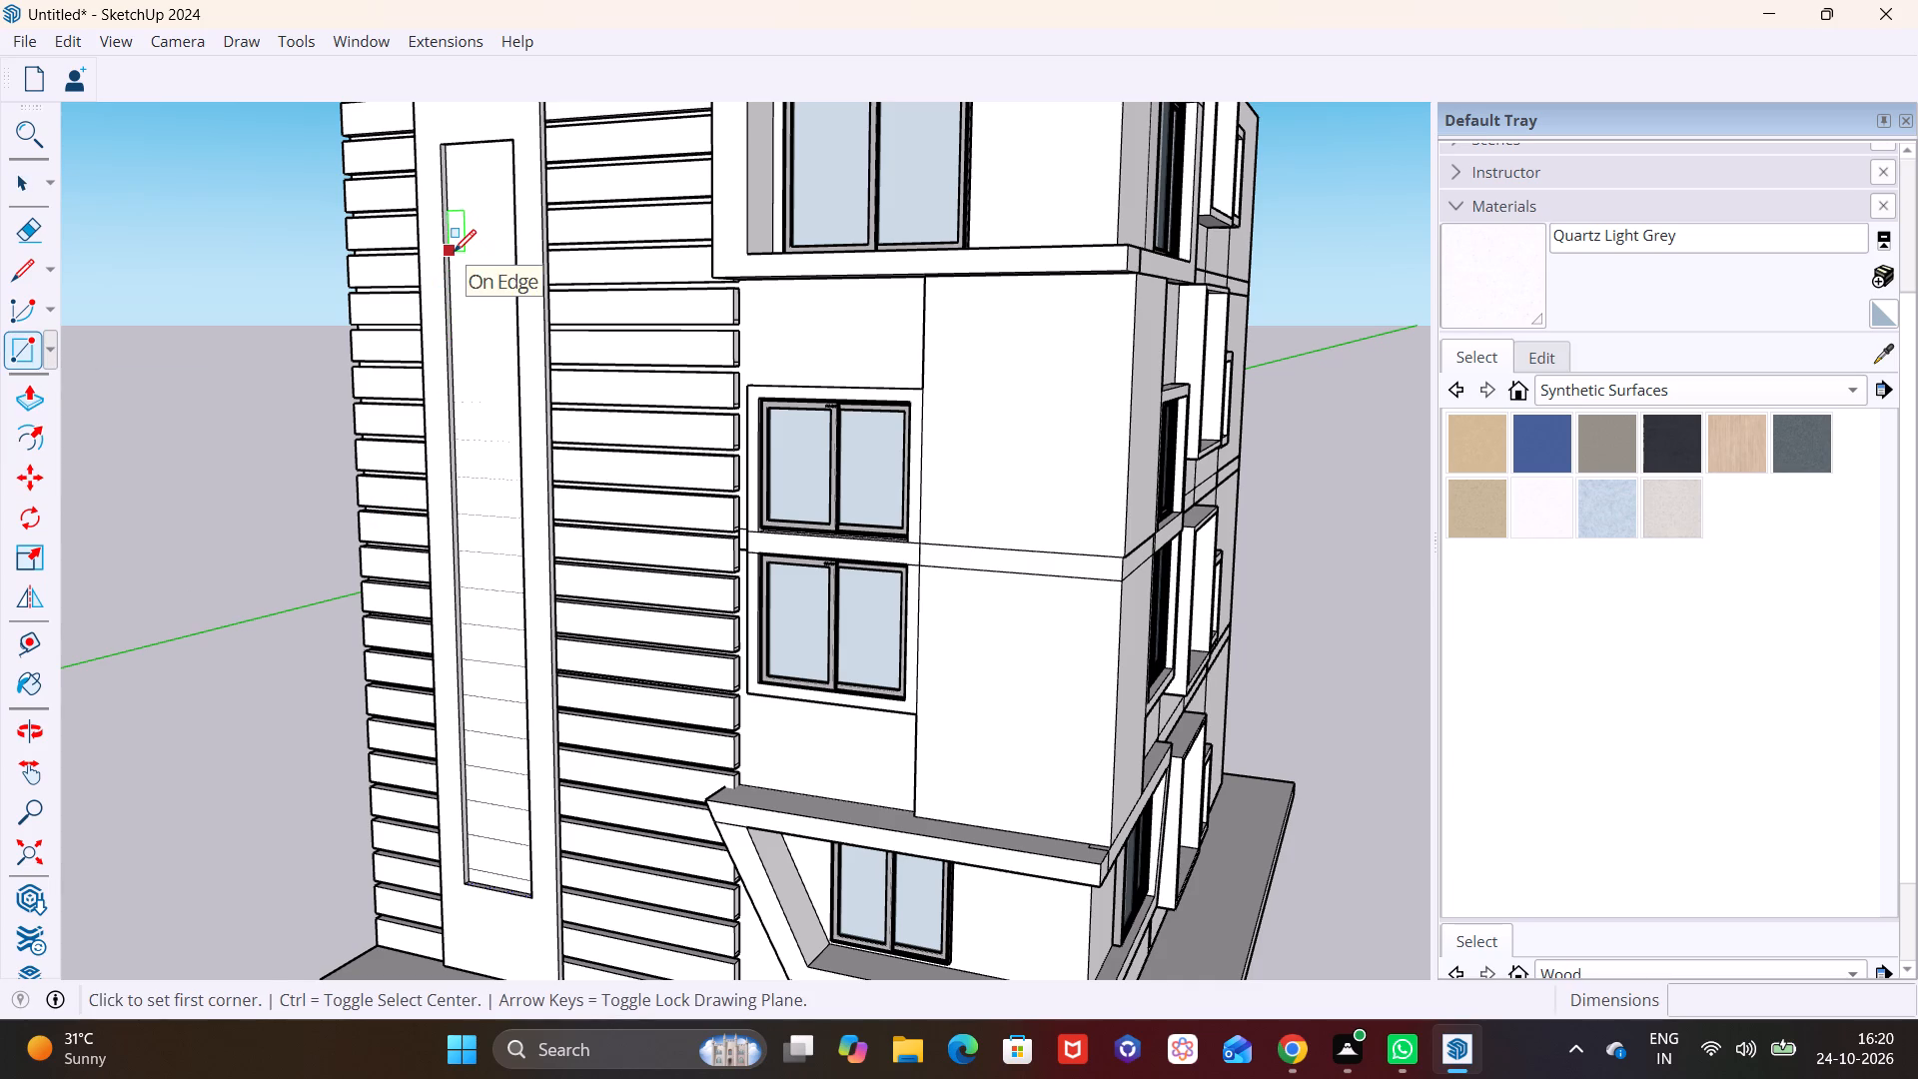
{"action": "scroll", "coordinate": [454, 252], "scroll_direction": "up", "scroll_amount": 8}
{"action": "left_click", "coordinate": [448, 201]}
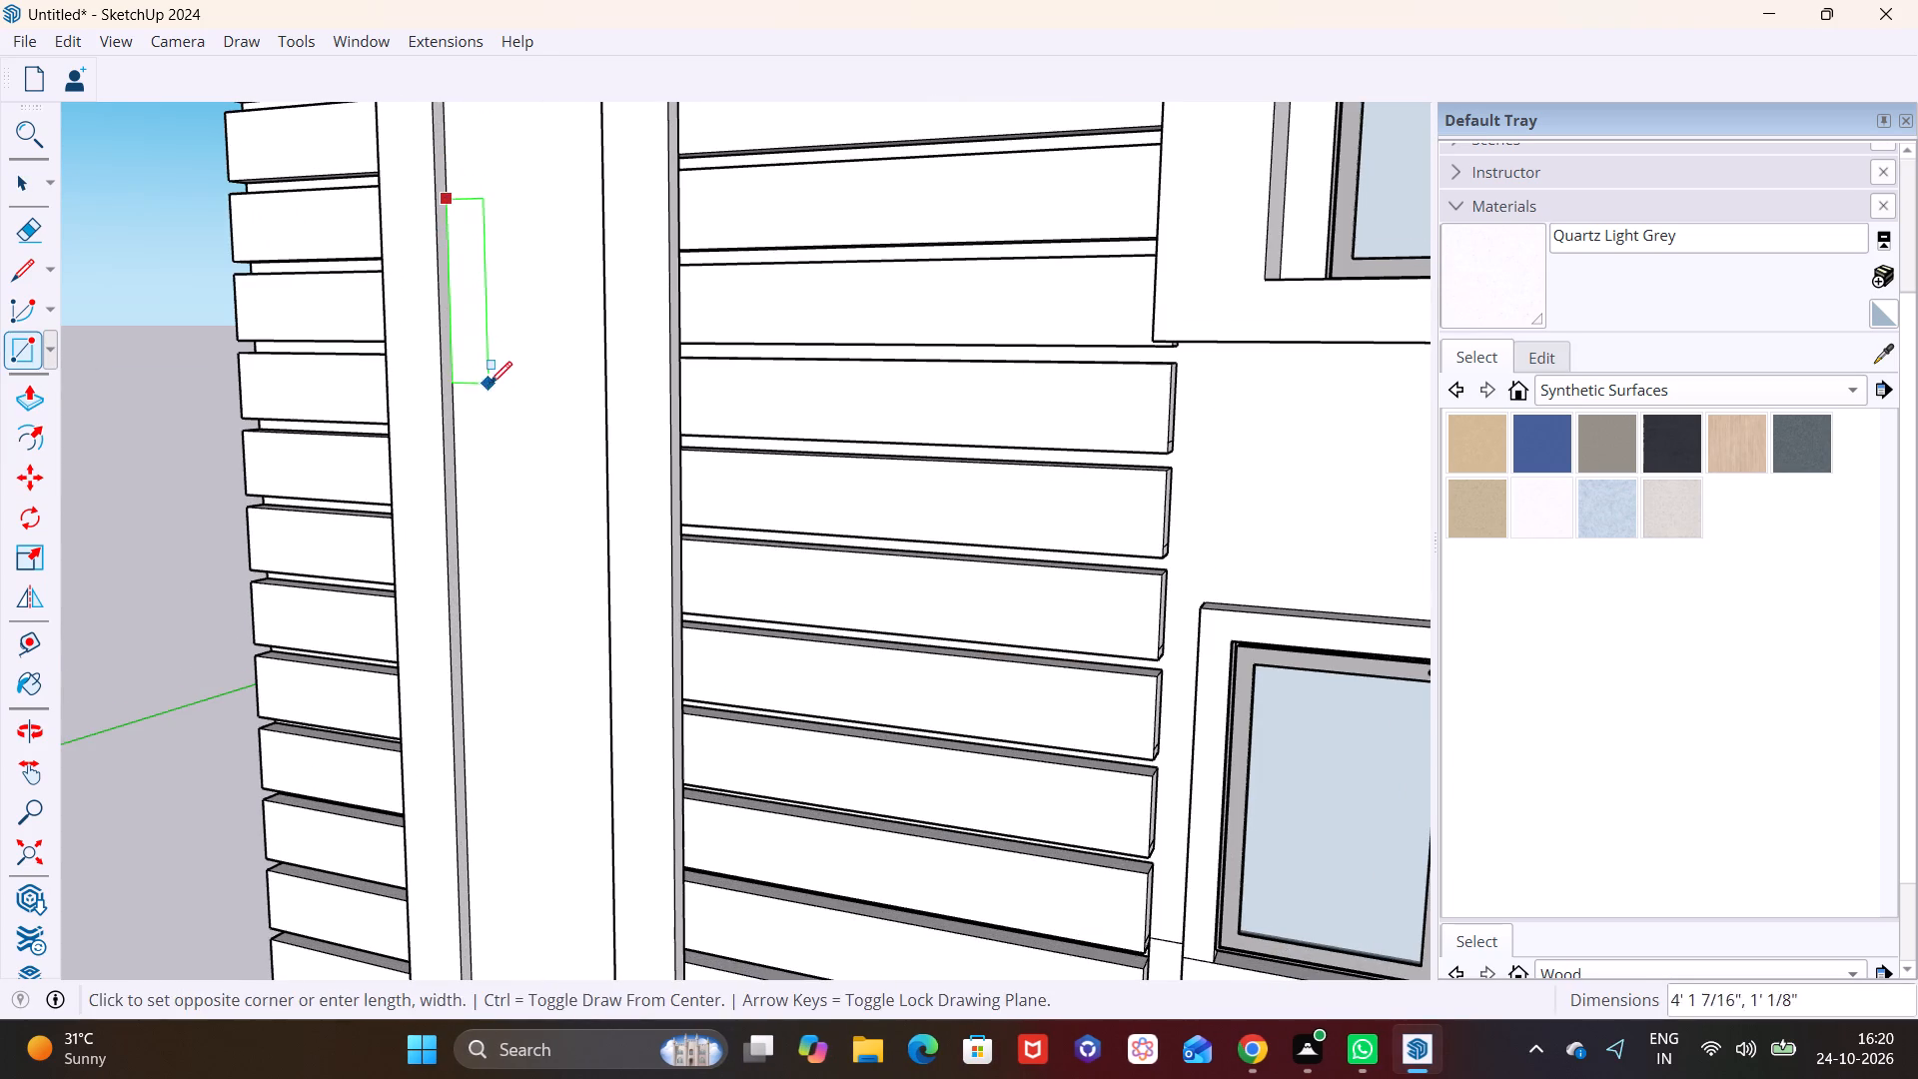
{"action": "middle_click_drag", "start_coordinate": [538, 409], "coordinate": [687, 404]}
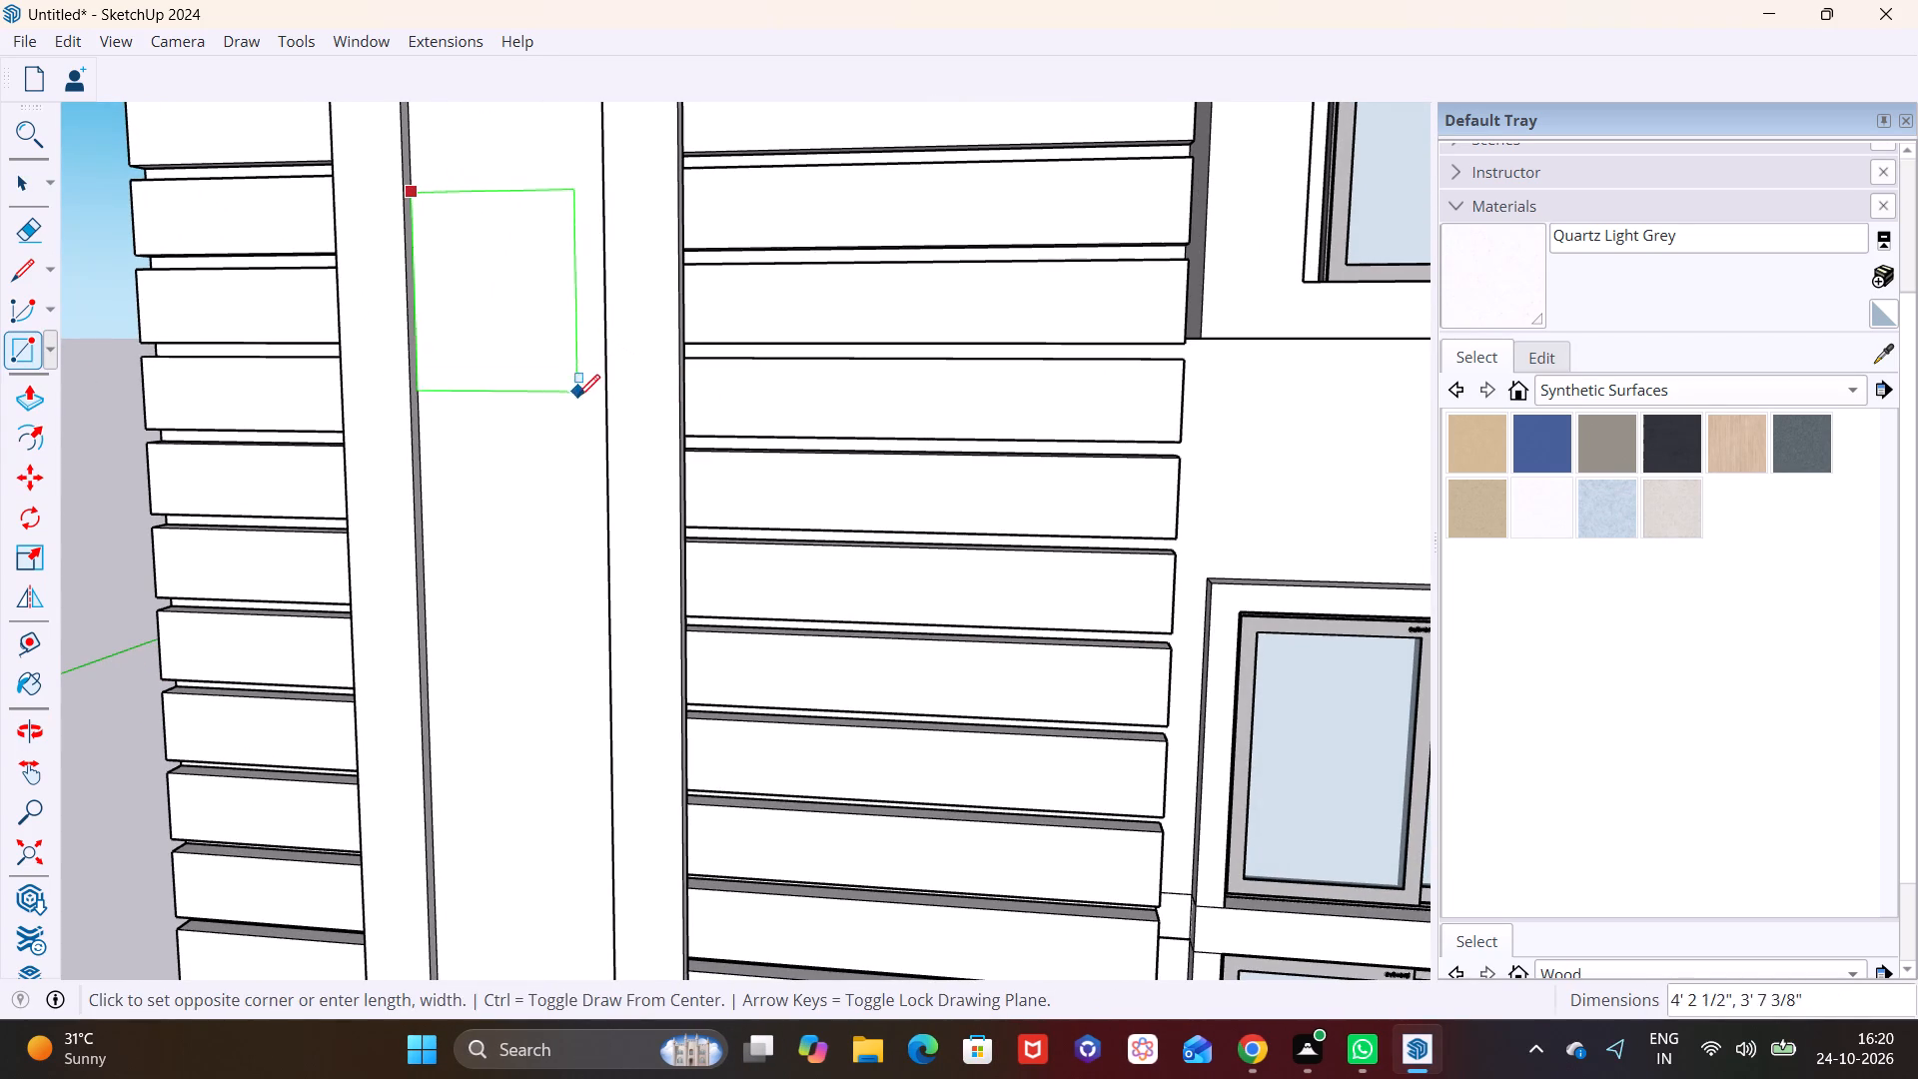
{"action": "middle_click_drag", "start_coordinate": [585, 454], "coordinate": [745, 419]}
{"action": "middle_click_drag", "start_coordinate": [598, 503], "coordinate": [870, 544]}
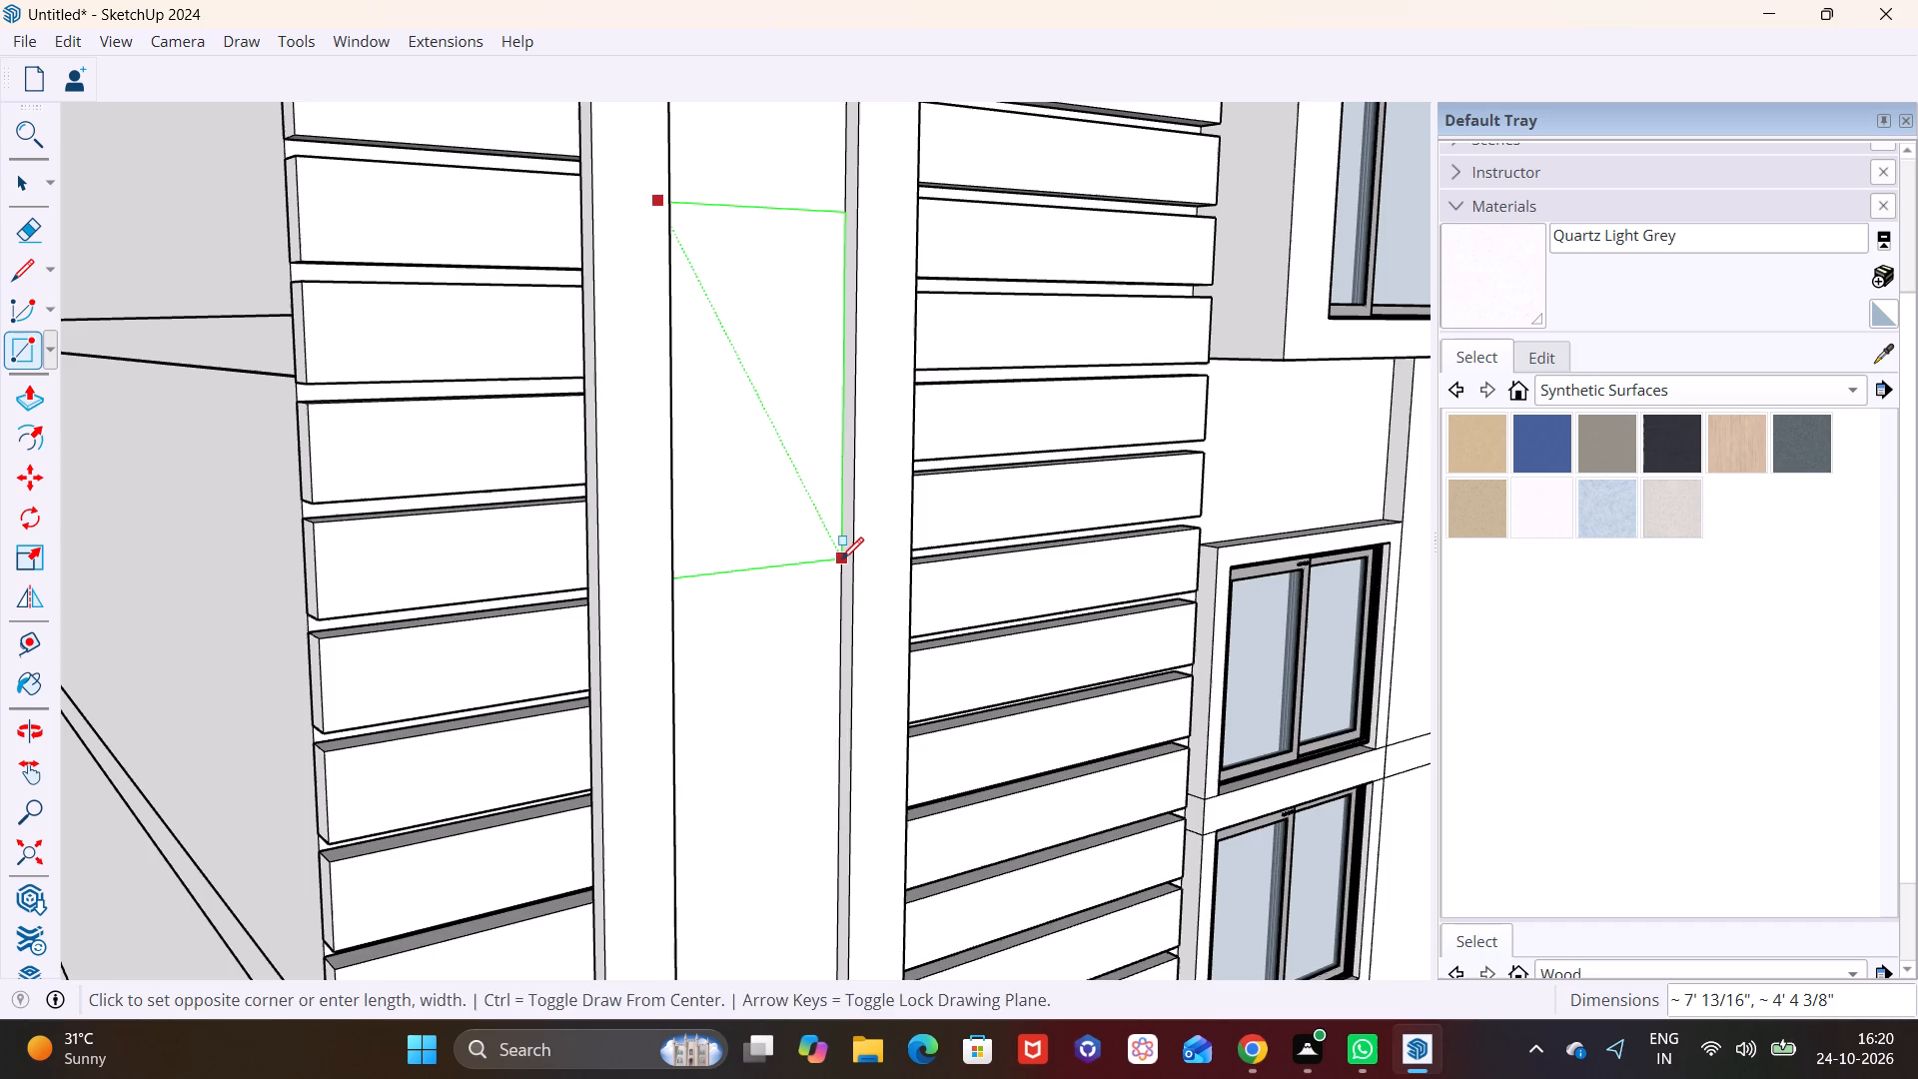
{"action": "left_click", "coordinate": [841, 559]}
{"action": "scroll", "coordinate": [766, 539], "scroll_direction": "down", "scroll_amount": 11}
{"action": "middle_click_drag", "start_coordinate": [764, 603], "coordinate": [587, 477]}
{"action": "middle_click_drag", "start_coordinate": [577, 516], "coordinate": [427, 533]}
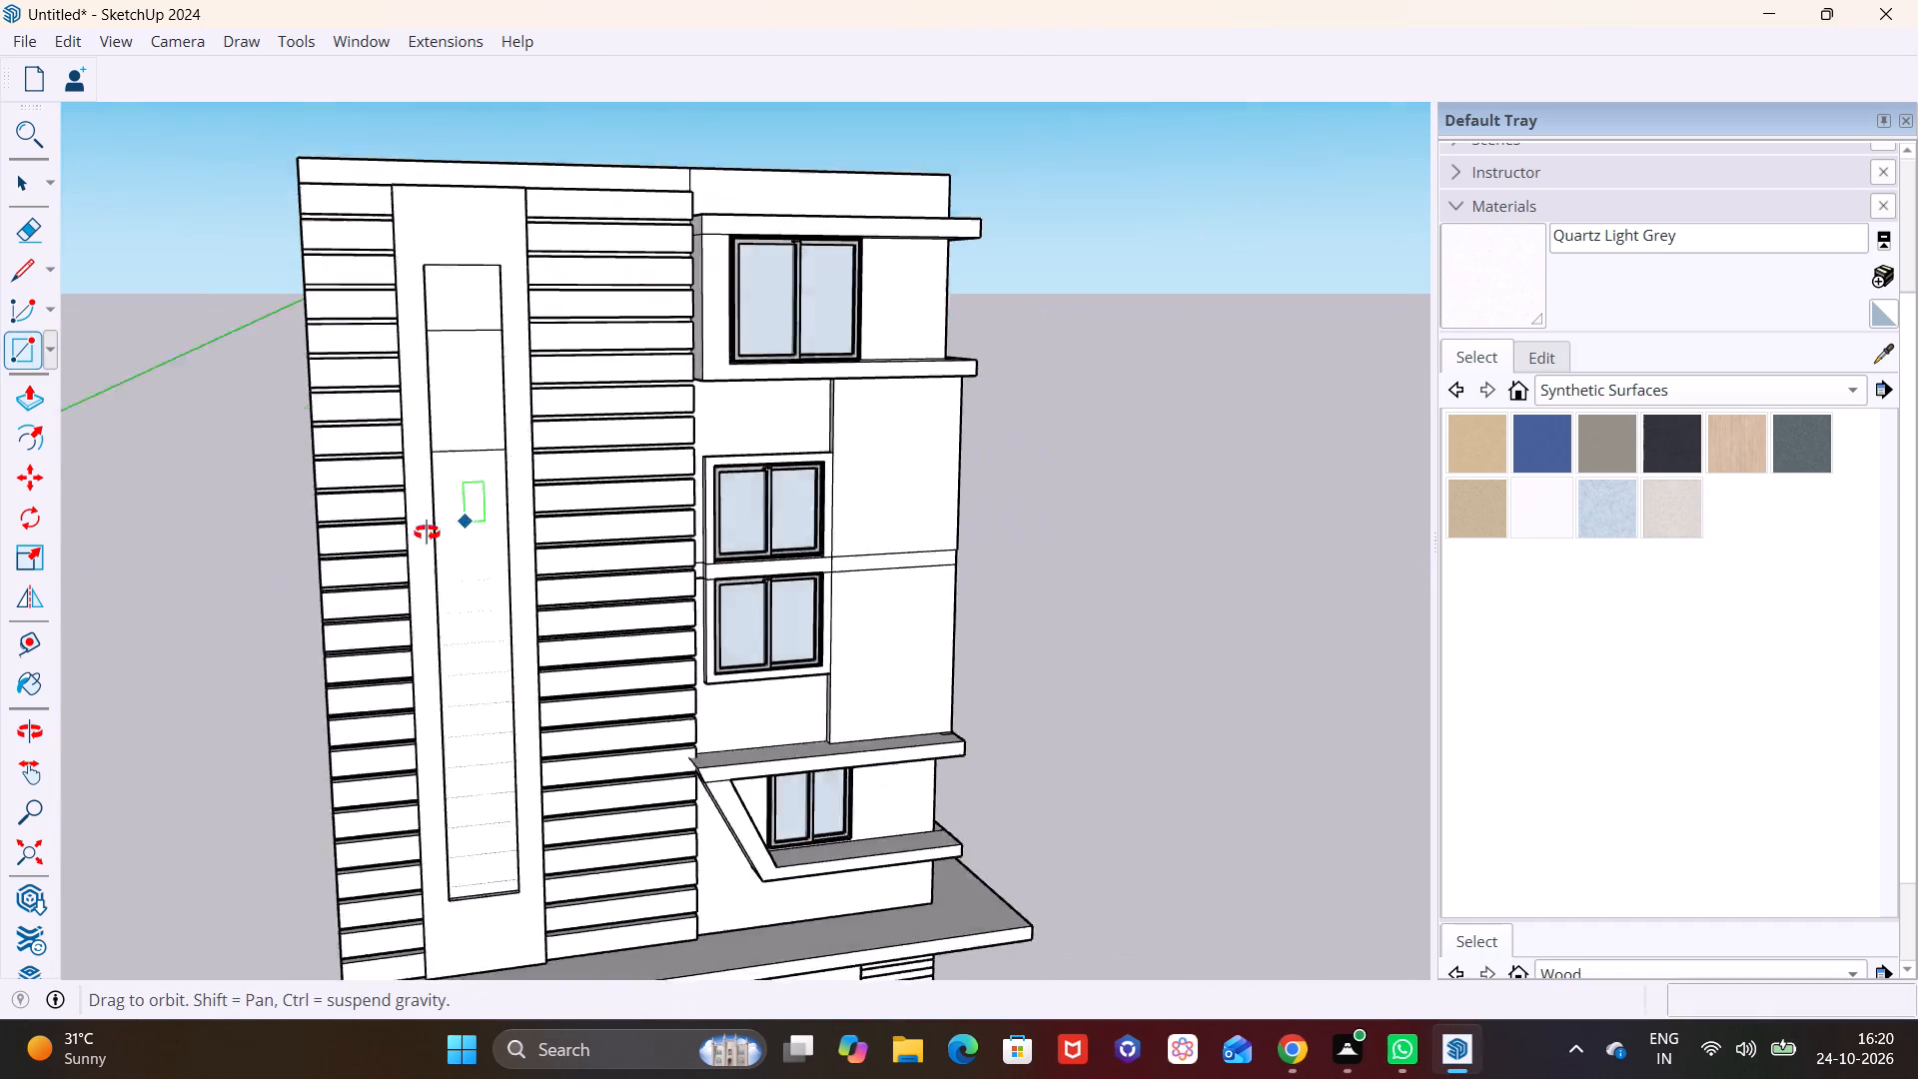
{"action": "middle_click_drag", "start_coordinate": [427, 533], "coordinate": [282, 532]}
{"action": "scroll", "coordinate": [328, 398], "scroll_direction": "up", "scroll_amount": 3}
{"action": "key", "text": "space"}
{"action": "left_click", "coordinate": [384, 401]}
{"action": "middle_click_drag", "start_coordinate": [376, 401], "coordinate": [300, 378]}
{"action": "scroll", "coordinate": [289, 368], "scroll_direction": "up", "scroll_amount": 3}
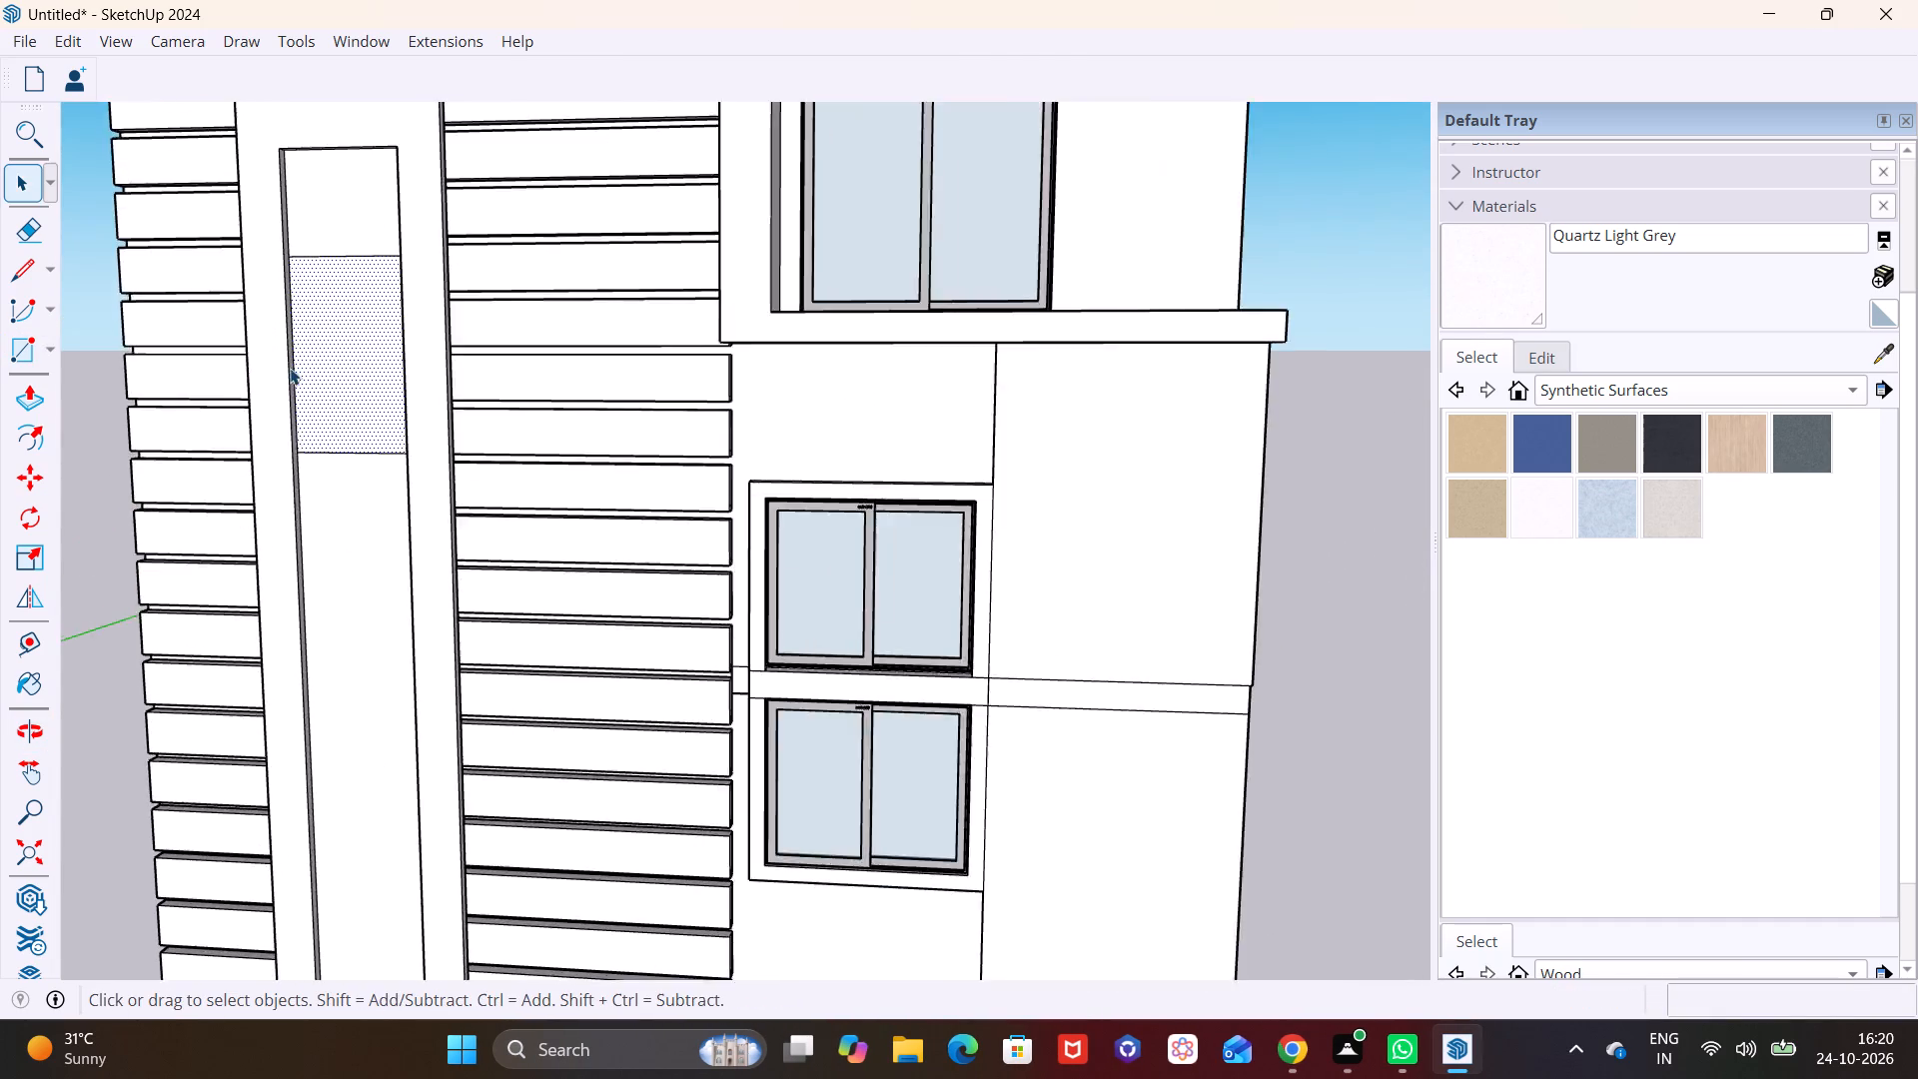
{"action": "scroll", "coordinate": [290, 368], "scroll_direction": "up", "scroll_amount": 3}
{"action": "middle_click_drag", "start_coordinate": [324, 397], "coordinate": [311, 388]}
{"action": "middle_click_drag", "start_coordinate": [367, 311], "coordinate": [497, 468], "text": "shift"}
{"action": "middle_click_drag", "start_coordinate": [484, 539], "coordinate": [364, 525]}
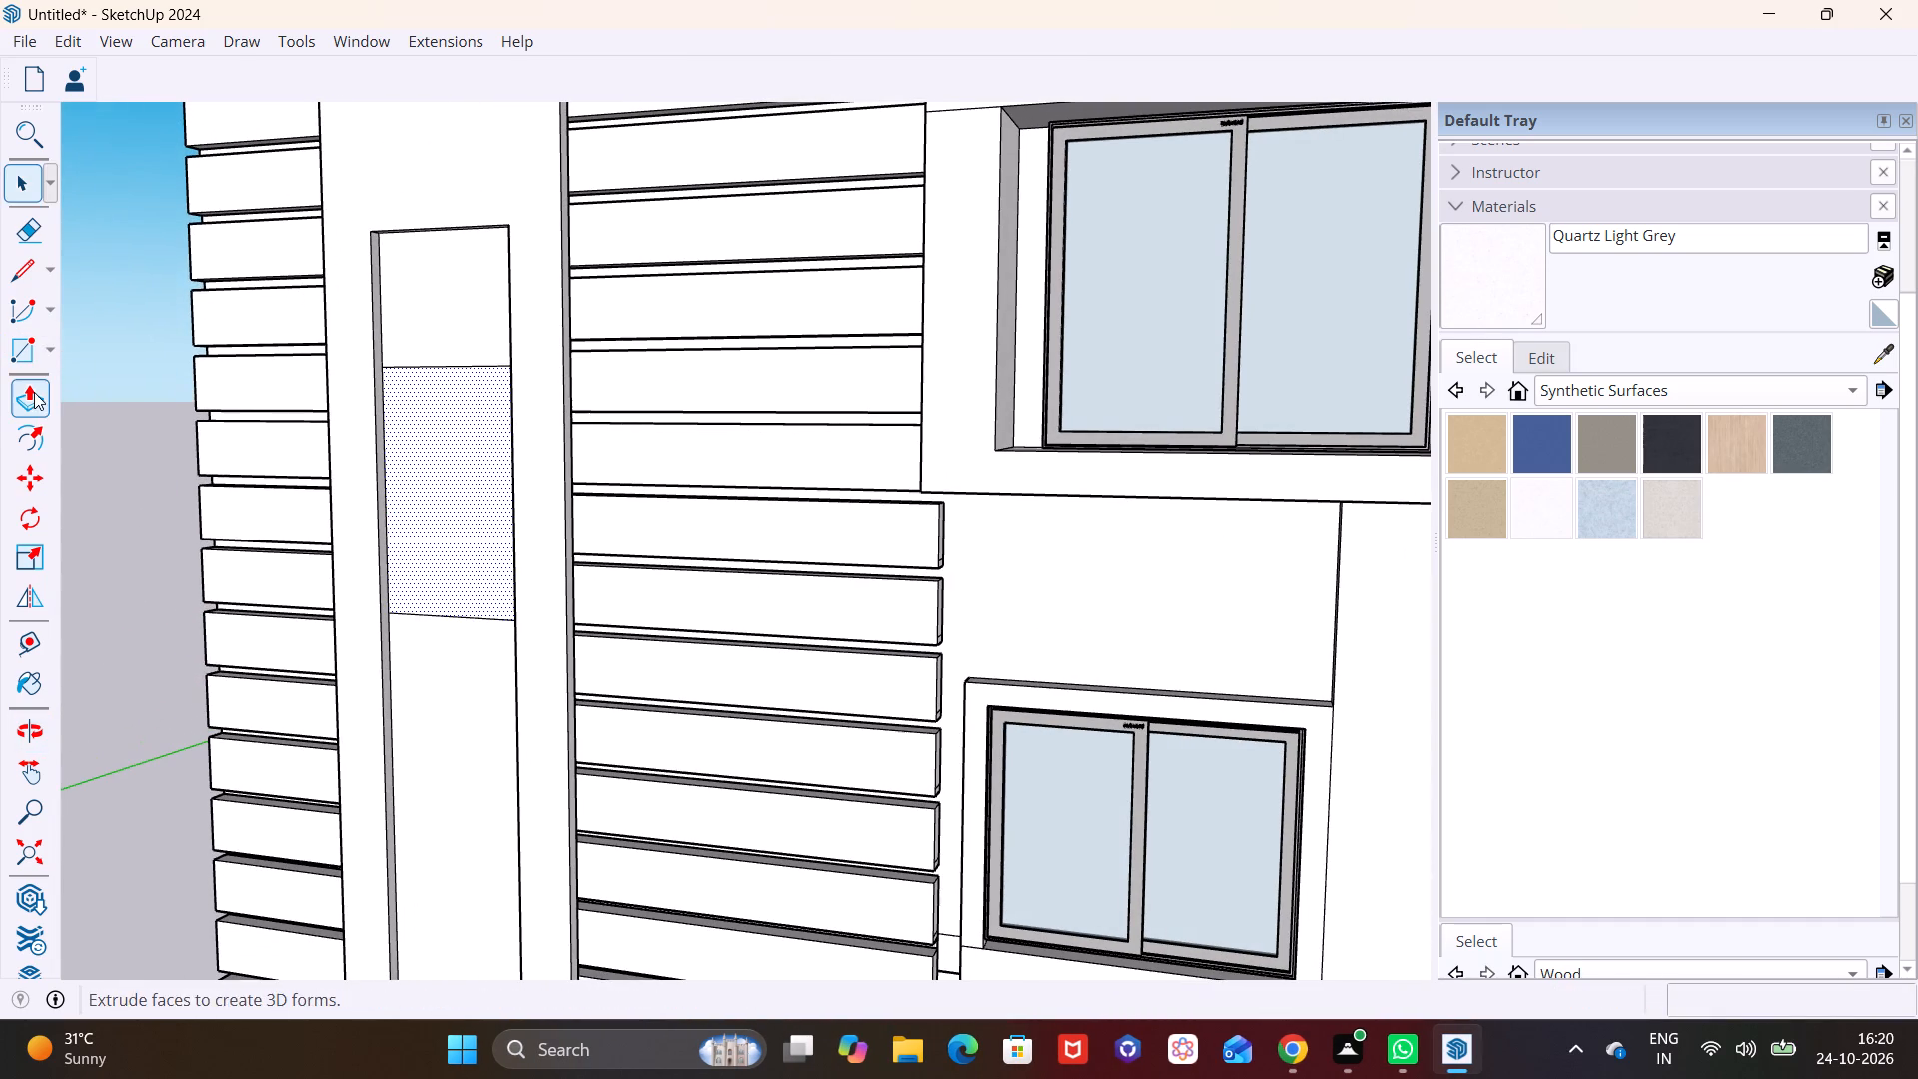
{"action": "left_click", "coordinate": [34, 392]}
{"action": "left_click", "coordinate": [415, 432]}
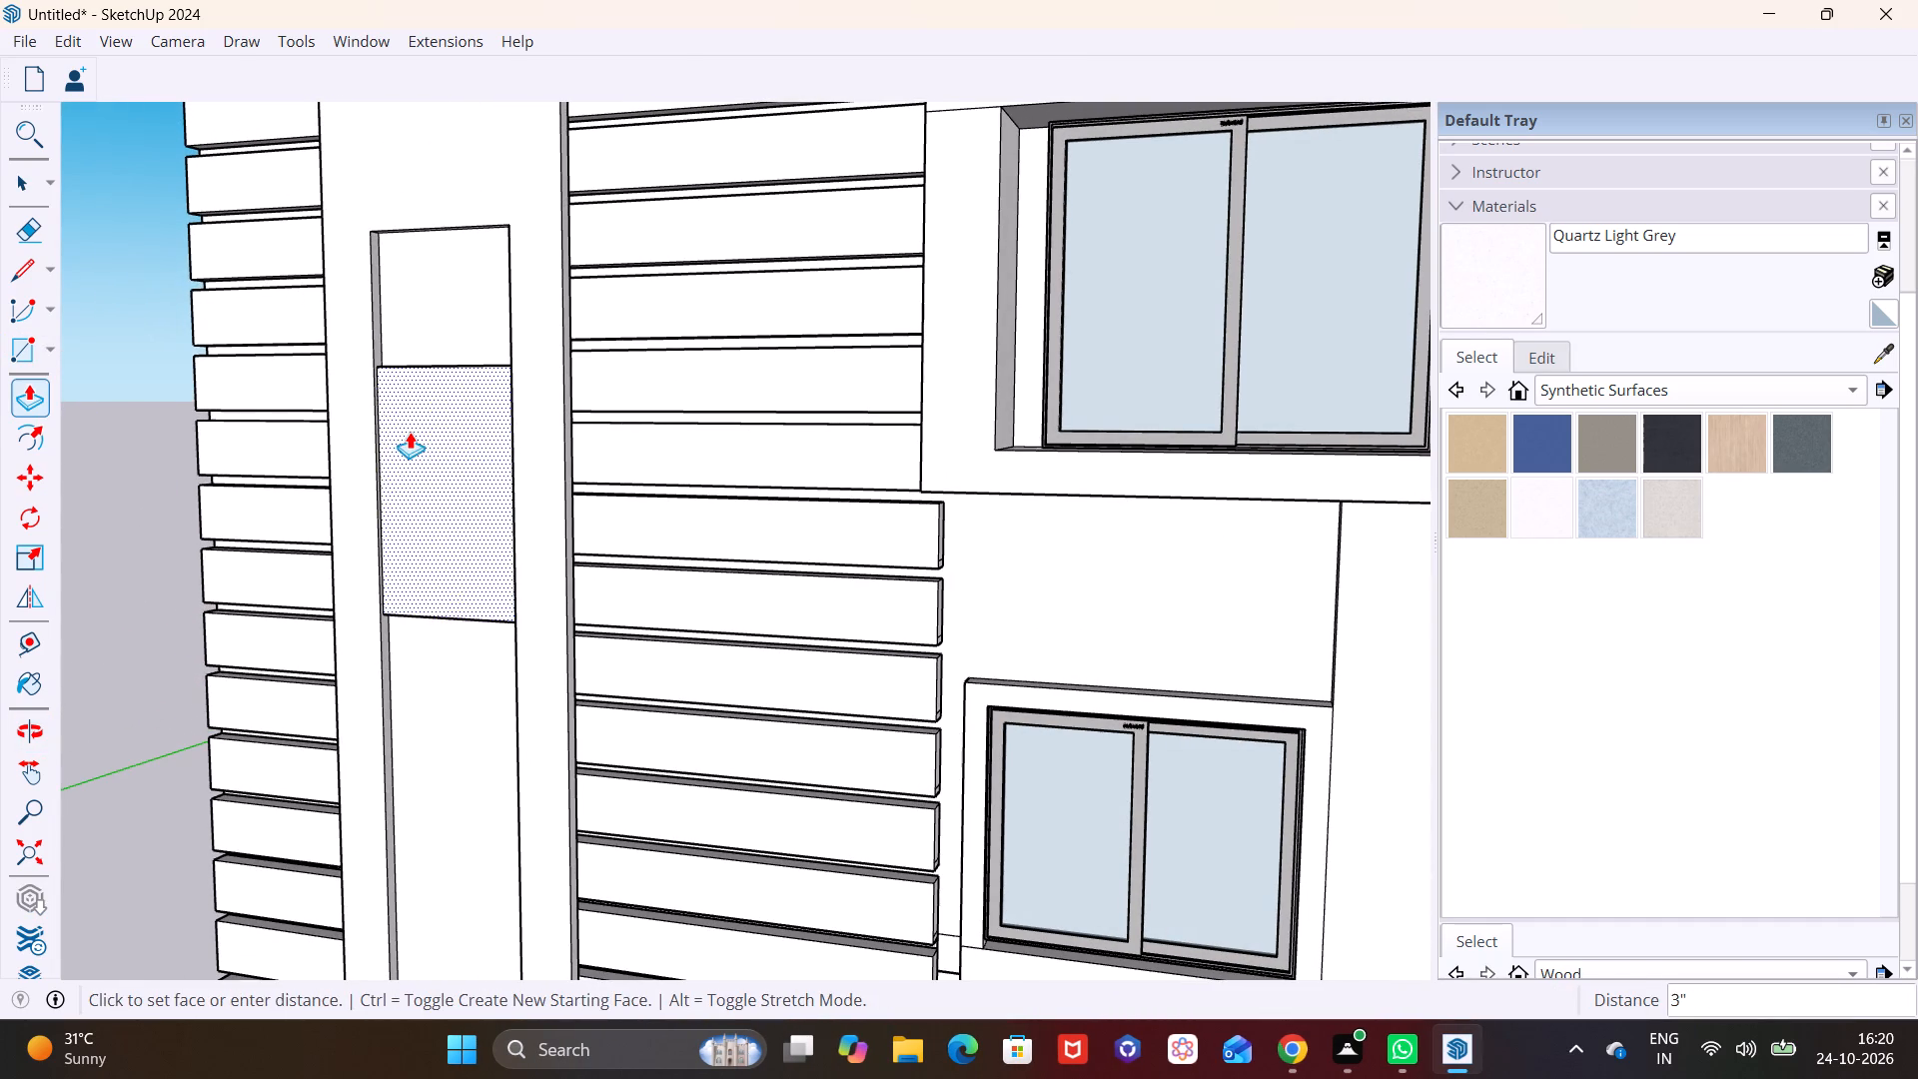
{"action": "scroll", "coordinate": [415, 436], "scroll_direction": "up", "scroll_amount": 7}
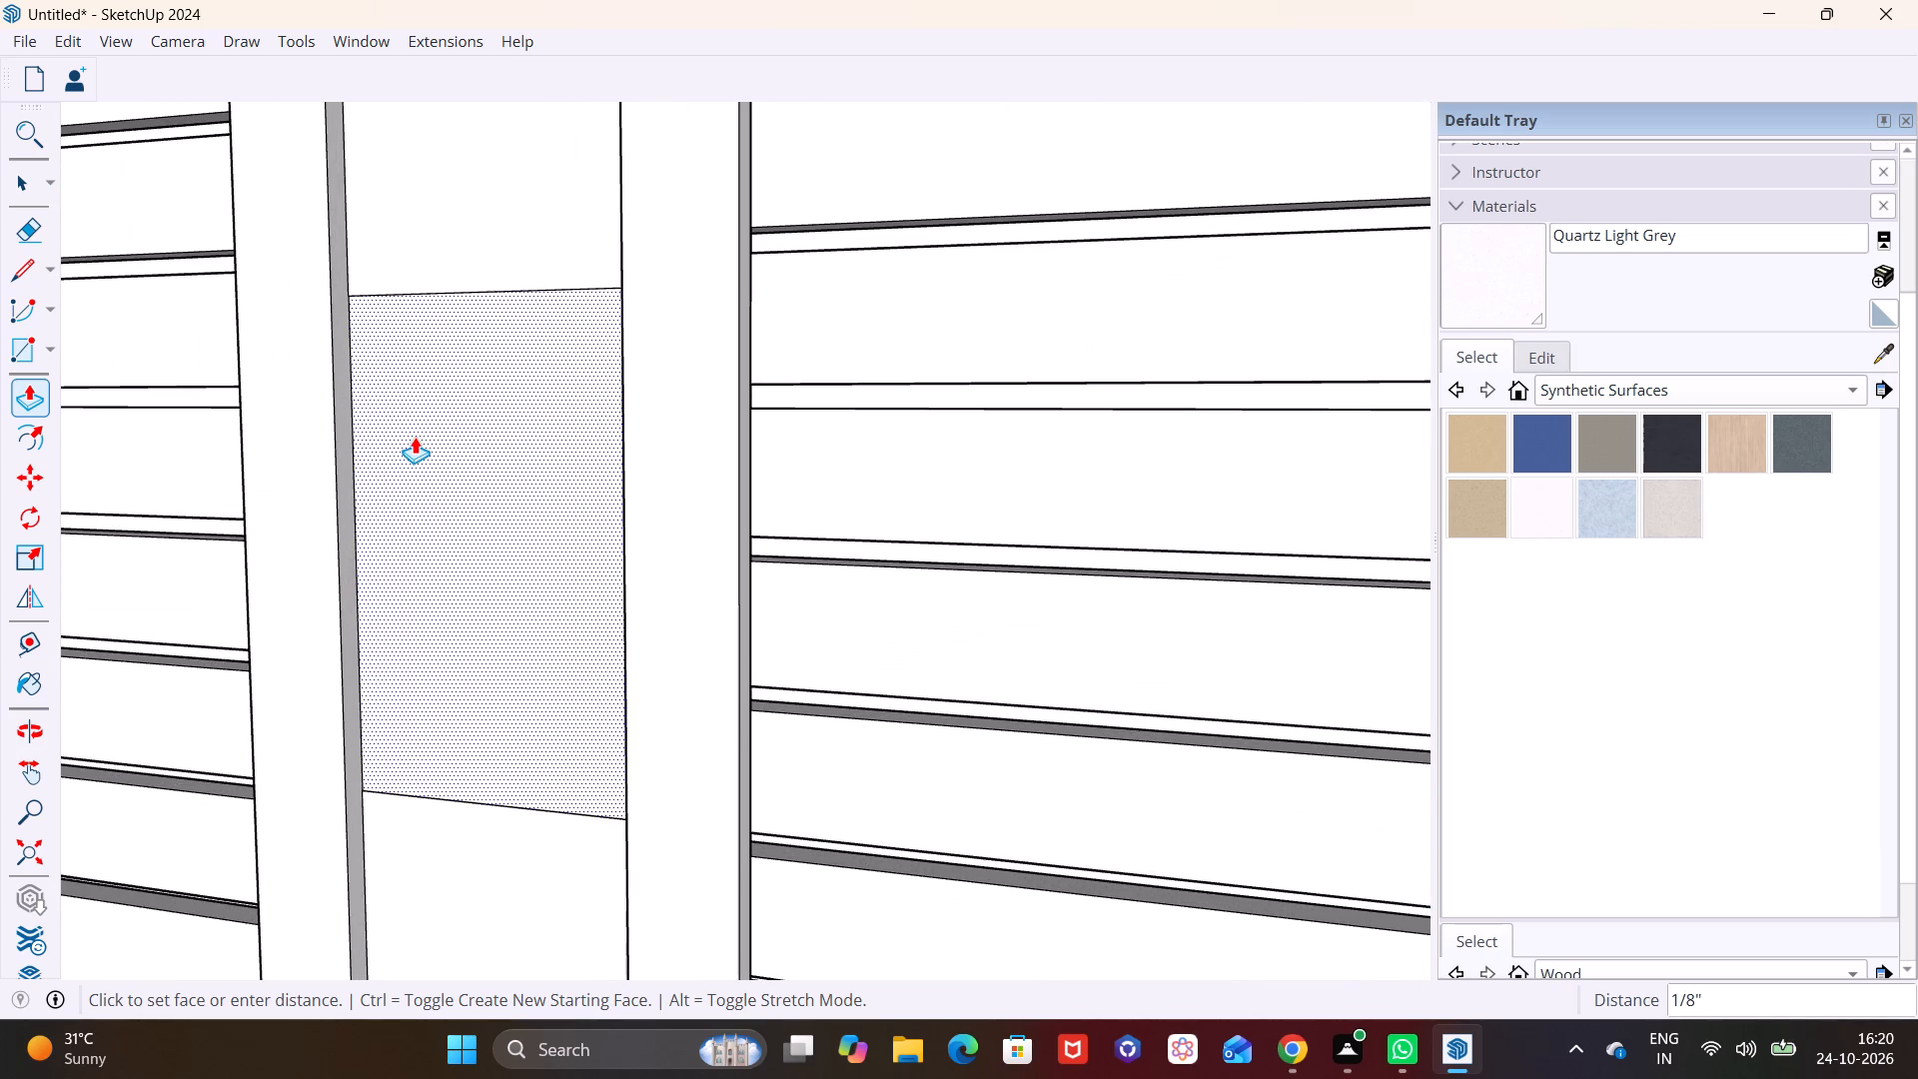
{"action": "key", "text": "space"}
Draw a rectangle about 5' 11" high by 4' 4" wide across the recess's back face, below the first rectangle.
{"action": "scroll", "coordinate": [423, 511], "scroll_direction": "down", "scroll_amount": 12}
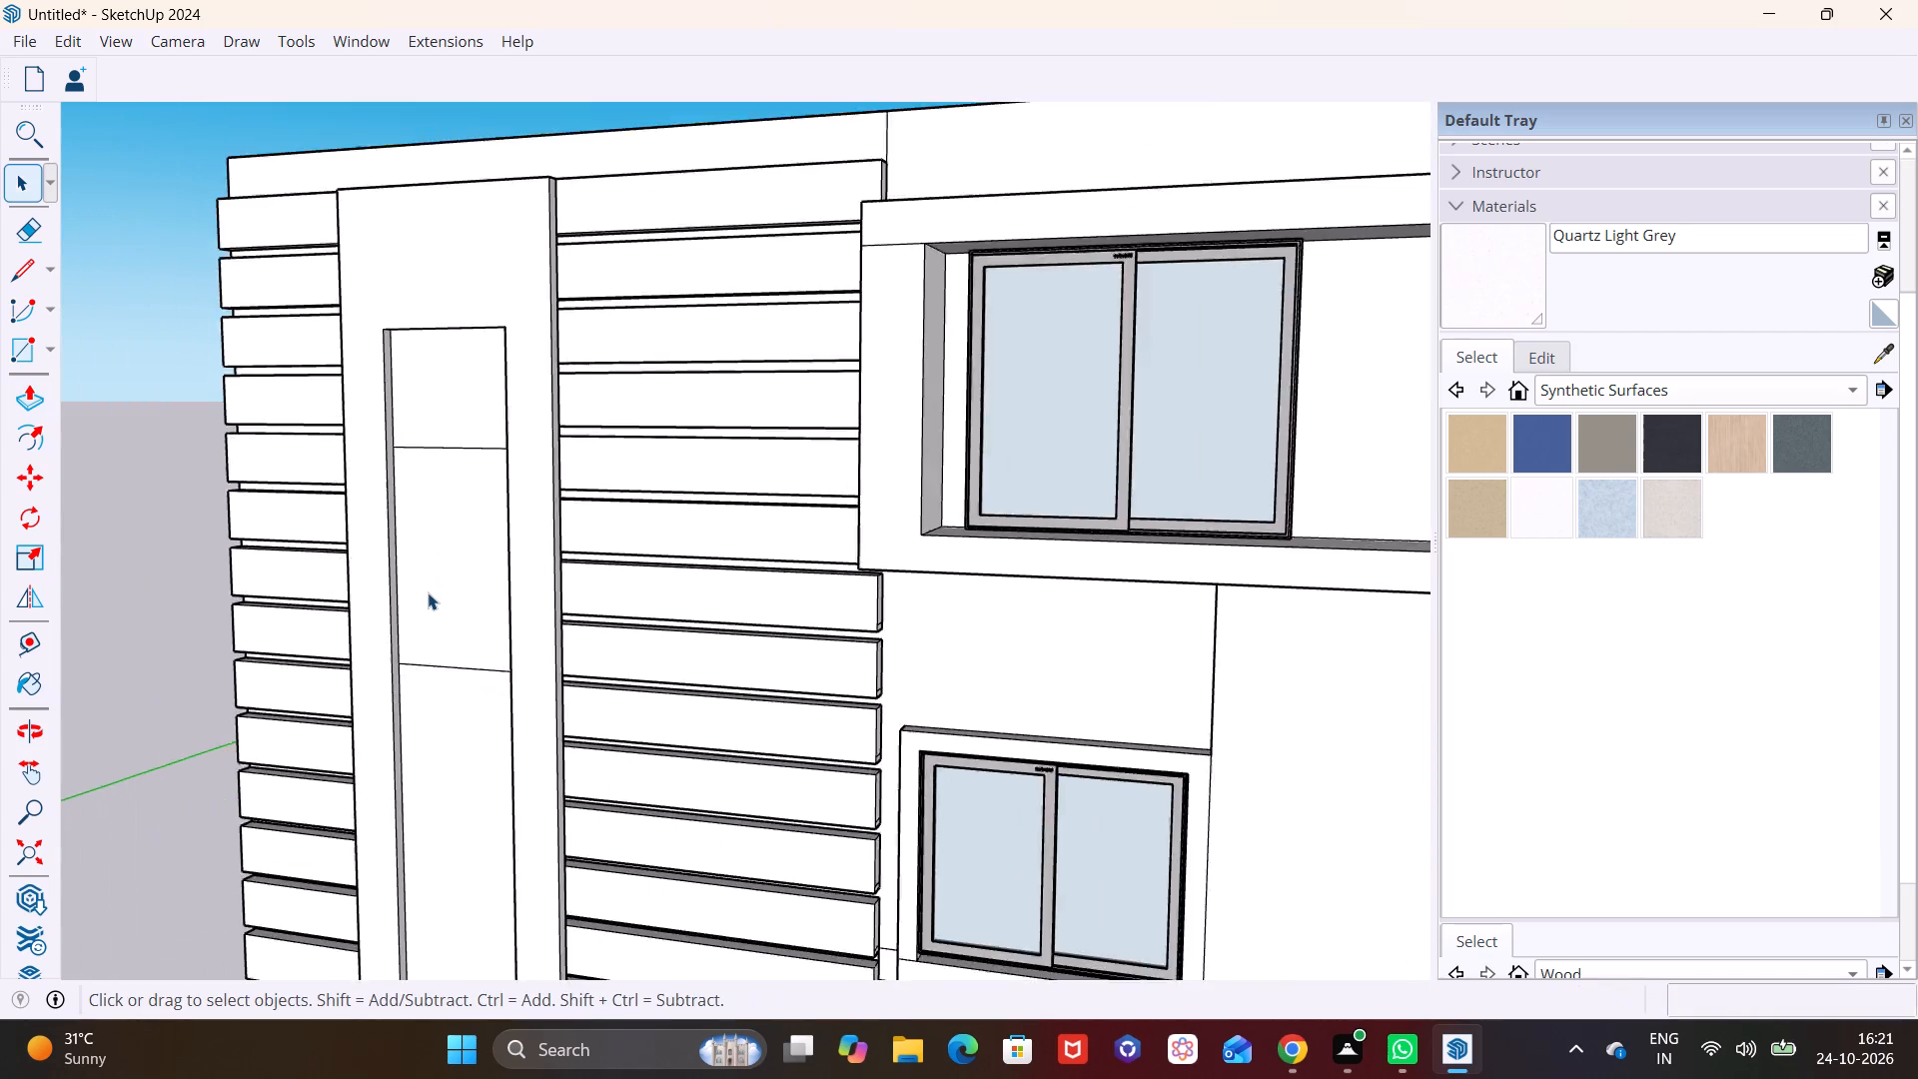
{"action": "scroll", "coordinate": [428, 592], "scroll_direction": "down", "scroll_amount": 9}
{"action": "middle_click_drag", "start_coordinate": [521, 802], "coordinate": [588, 400], "text": "shift"}
{"action": "scroll", "coordinate": [579, 242], "scroll_direction": "up", "scroll_amount": 7}
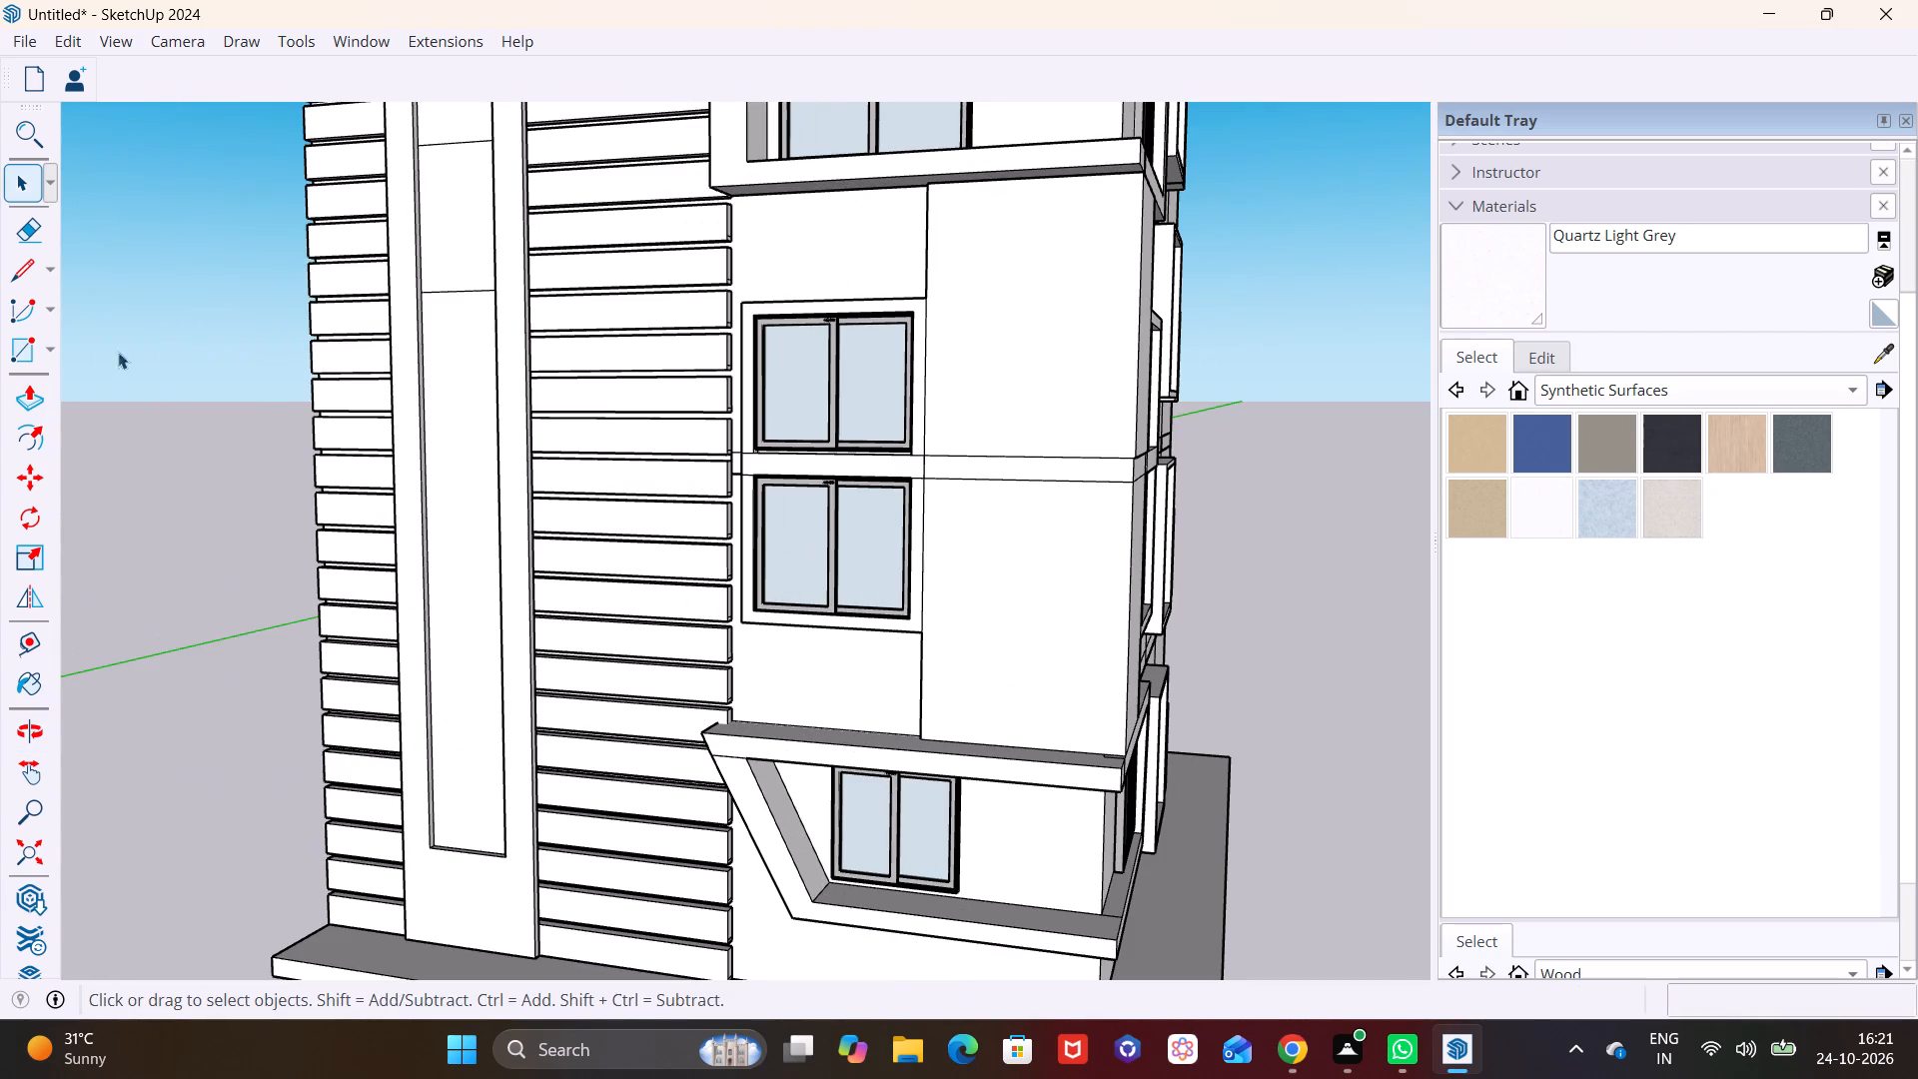
{"action": "left_click", "coordinate": [54, 350]}
{"action": "left_click", "coordinate": [63, 385]}
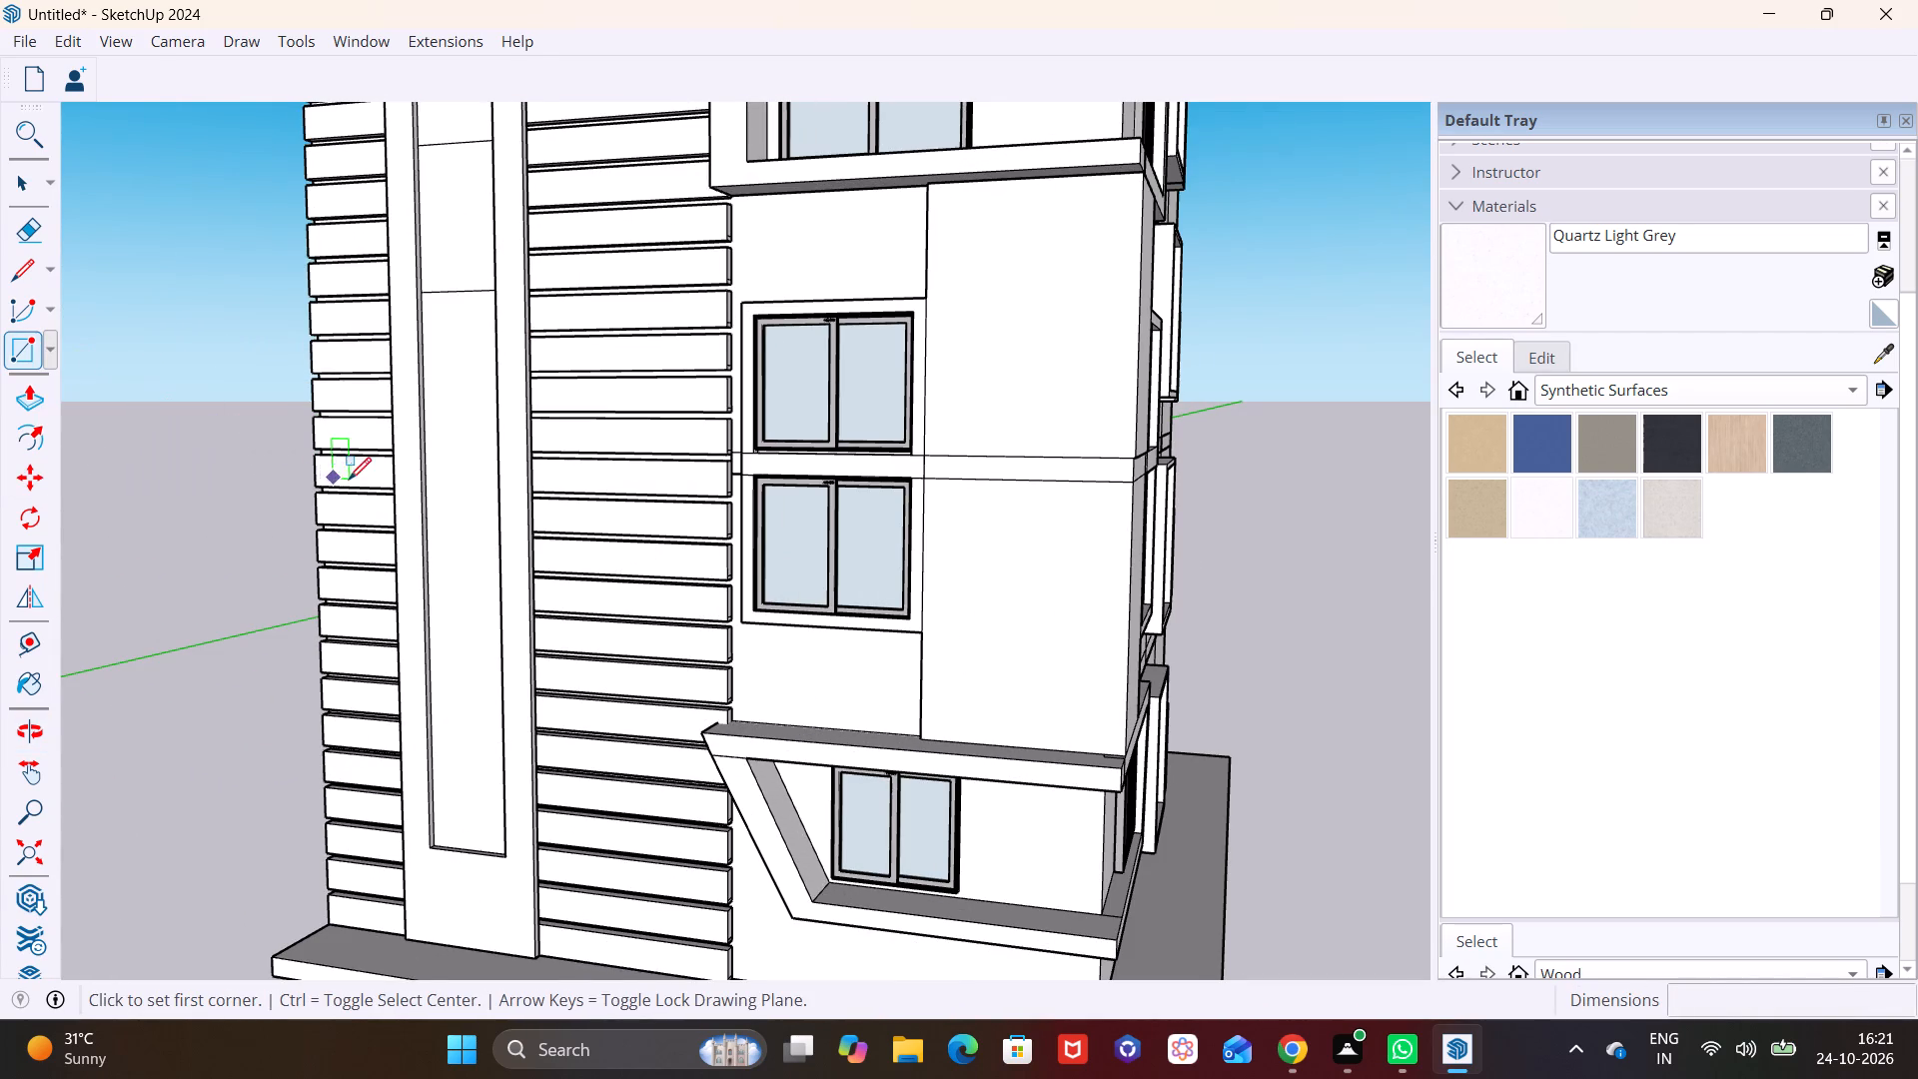
{"action": "middle_click_drag", "start_coordinate": [355, 480], "coordinate": [356, 449]}
{"action": "scroll", "coordinate": [439, 510], "scroll_direction": "up", "scroll_amount": 2}
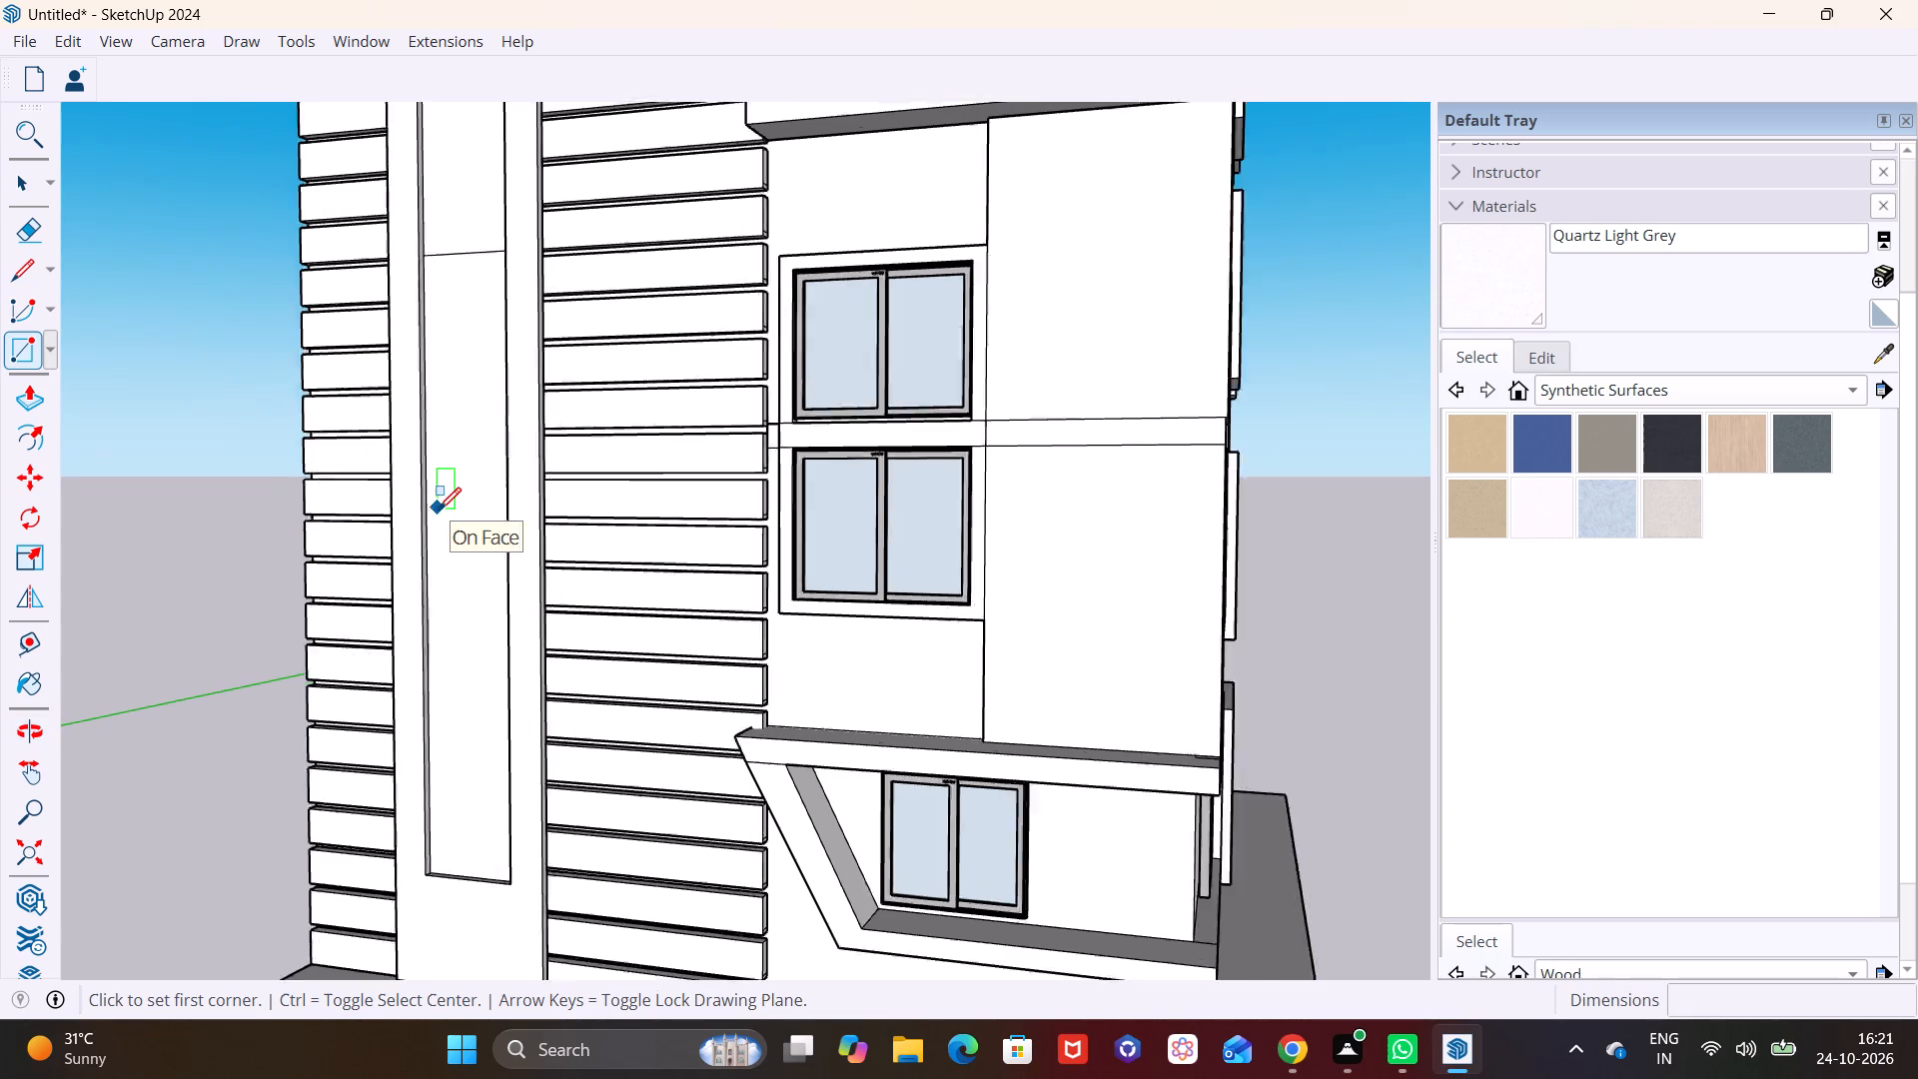
{"action": "scroll", "coordinate": [439, 510], "scroll_direction": "up", "scroll_amount": 7}
{"action": "left_click", "coordinate": [420, 504]}
{"action": "scroll", "coordinate": [507, 773], "scroll_direction": "down", "scroll_amount": 3}
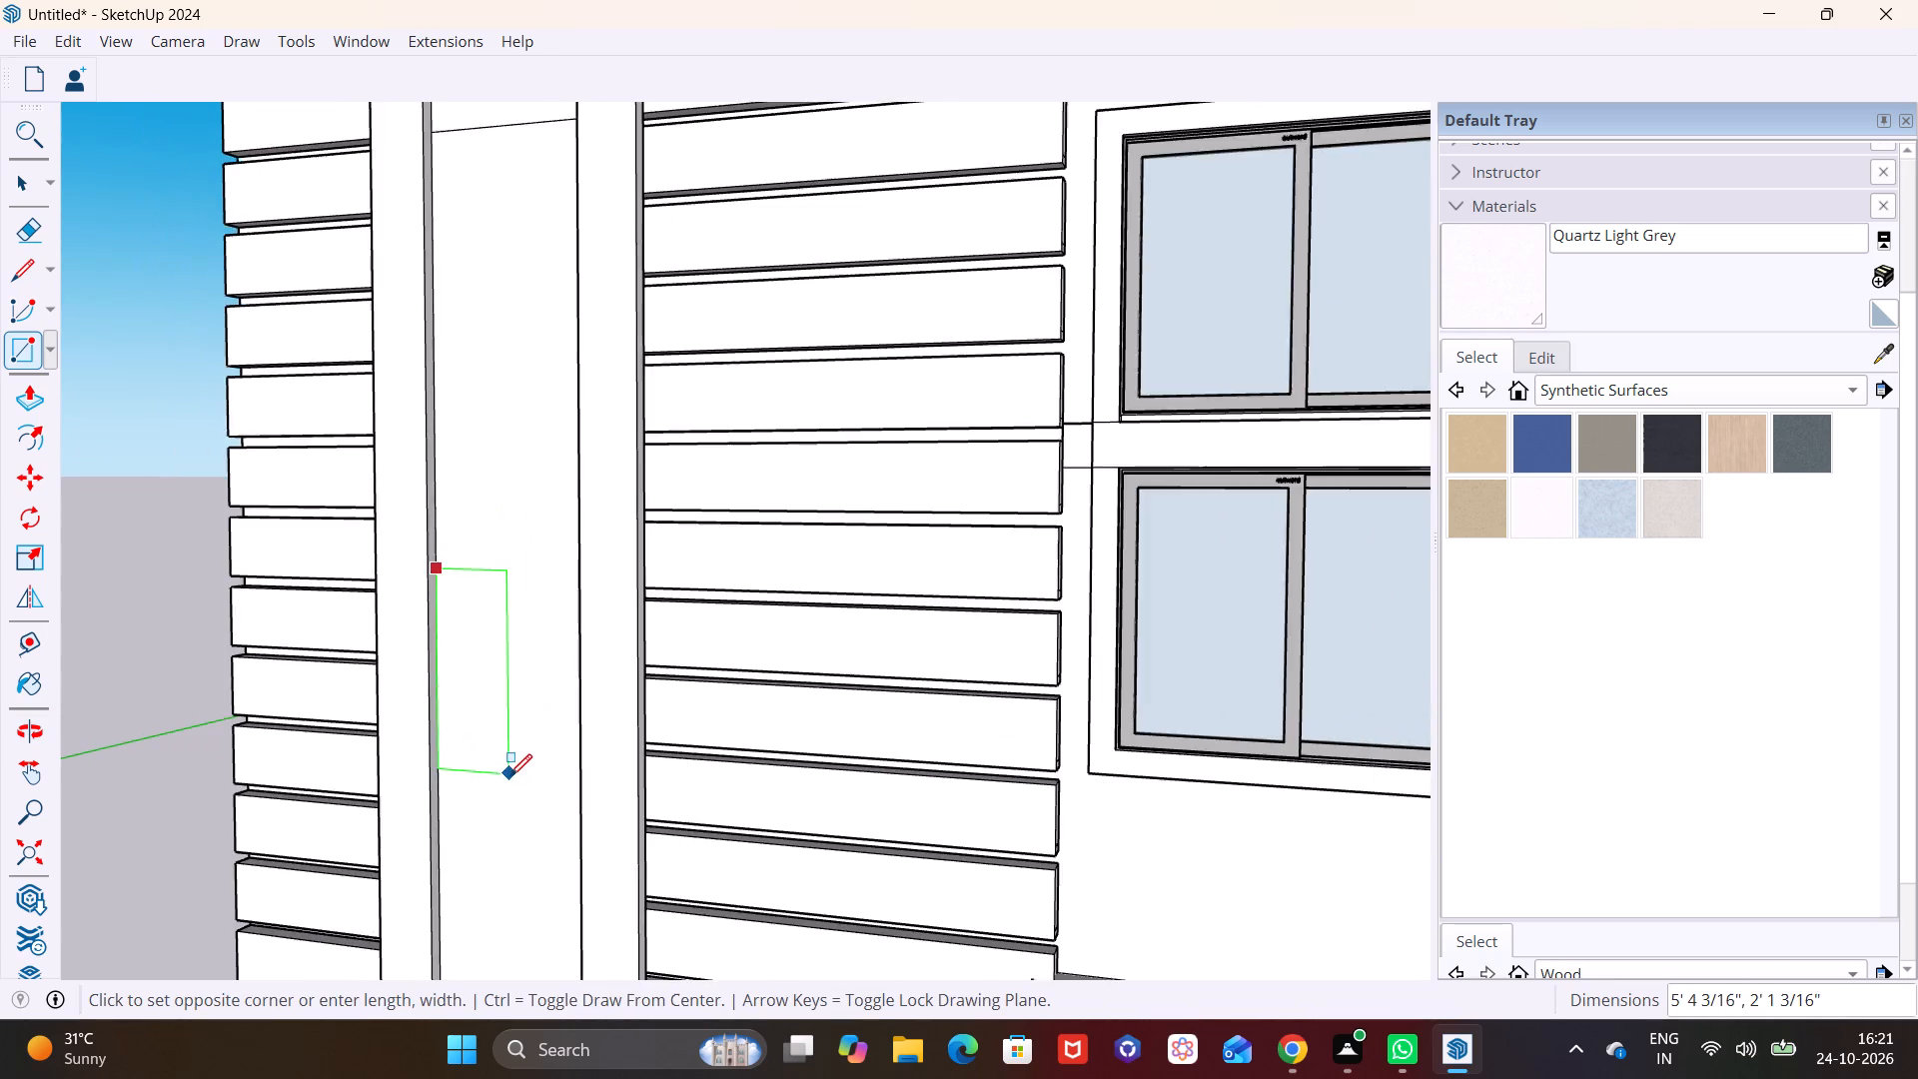
{"action": "scroll", "coordinate": [509, 776], "scroll_direction": "down", "scroll_amount": 6}
{"action": "middle_click_drag", "start_coordinate": [504, 809], "coordinate": [675, 739]}
{"action": "scroll", "coordinate": [675, 739], "scroll_direction": "down", "scroll_amount": 1, "text": "shift"}
{"action": "scroll", "coordinate": [675, 738], "scroll_direction": "up", "scroll_amount": 5}
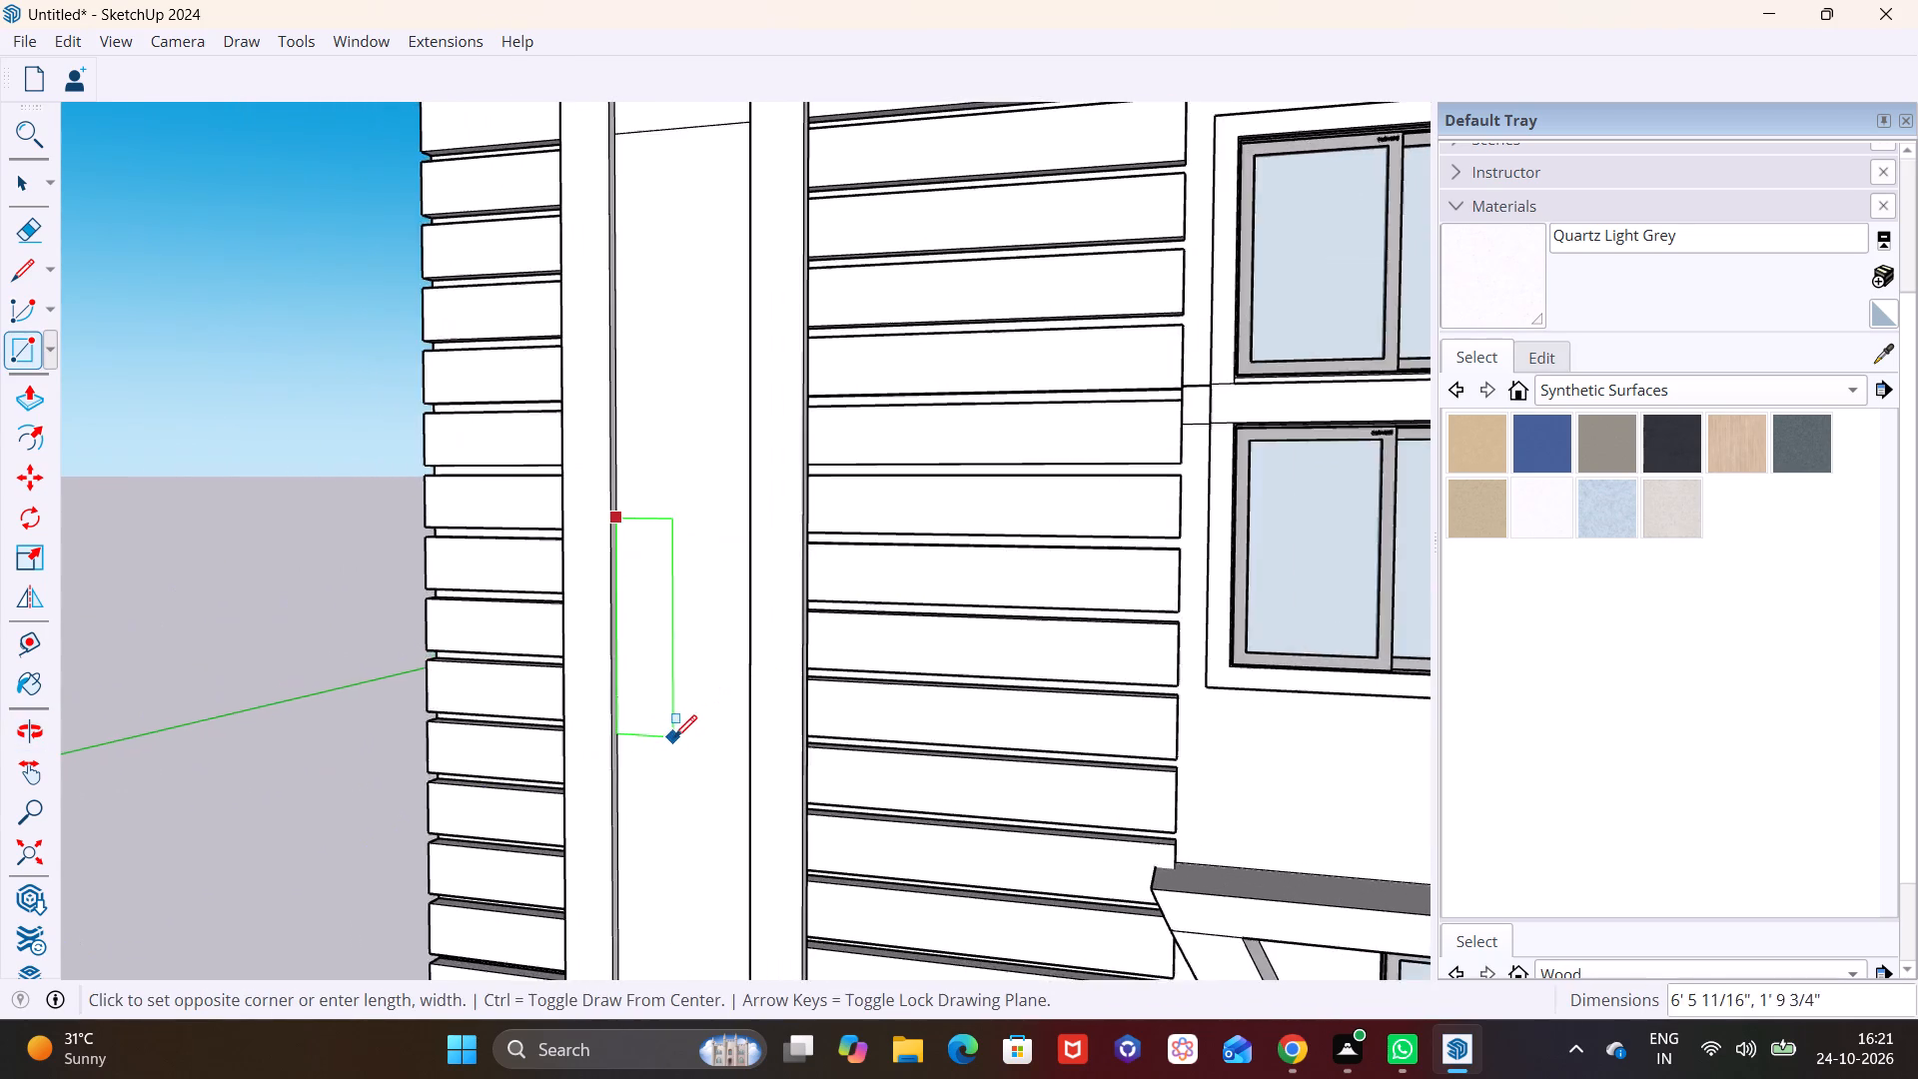
{"action": "middle_click_drag", "start_coordinate": [685, 746], "coordinate": [885, 766]}
{"action": "scroll", "coordinate": [750, 740], "scroll_direction": "up", "scroll_amount": 7}
{"action": "middle_click_drag", "start_coordinate": [803, 738], "coordinate": [833, 730]}
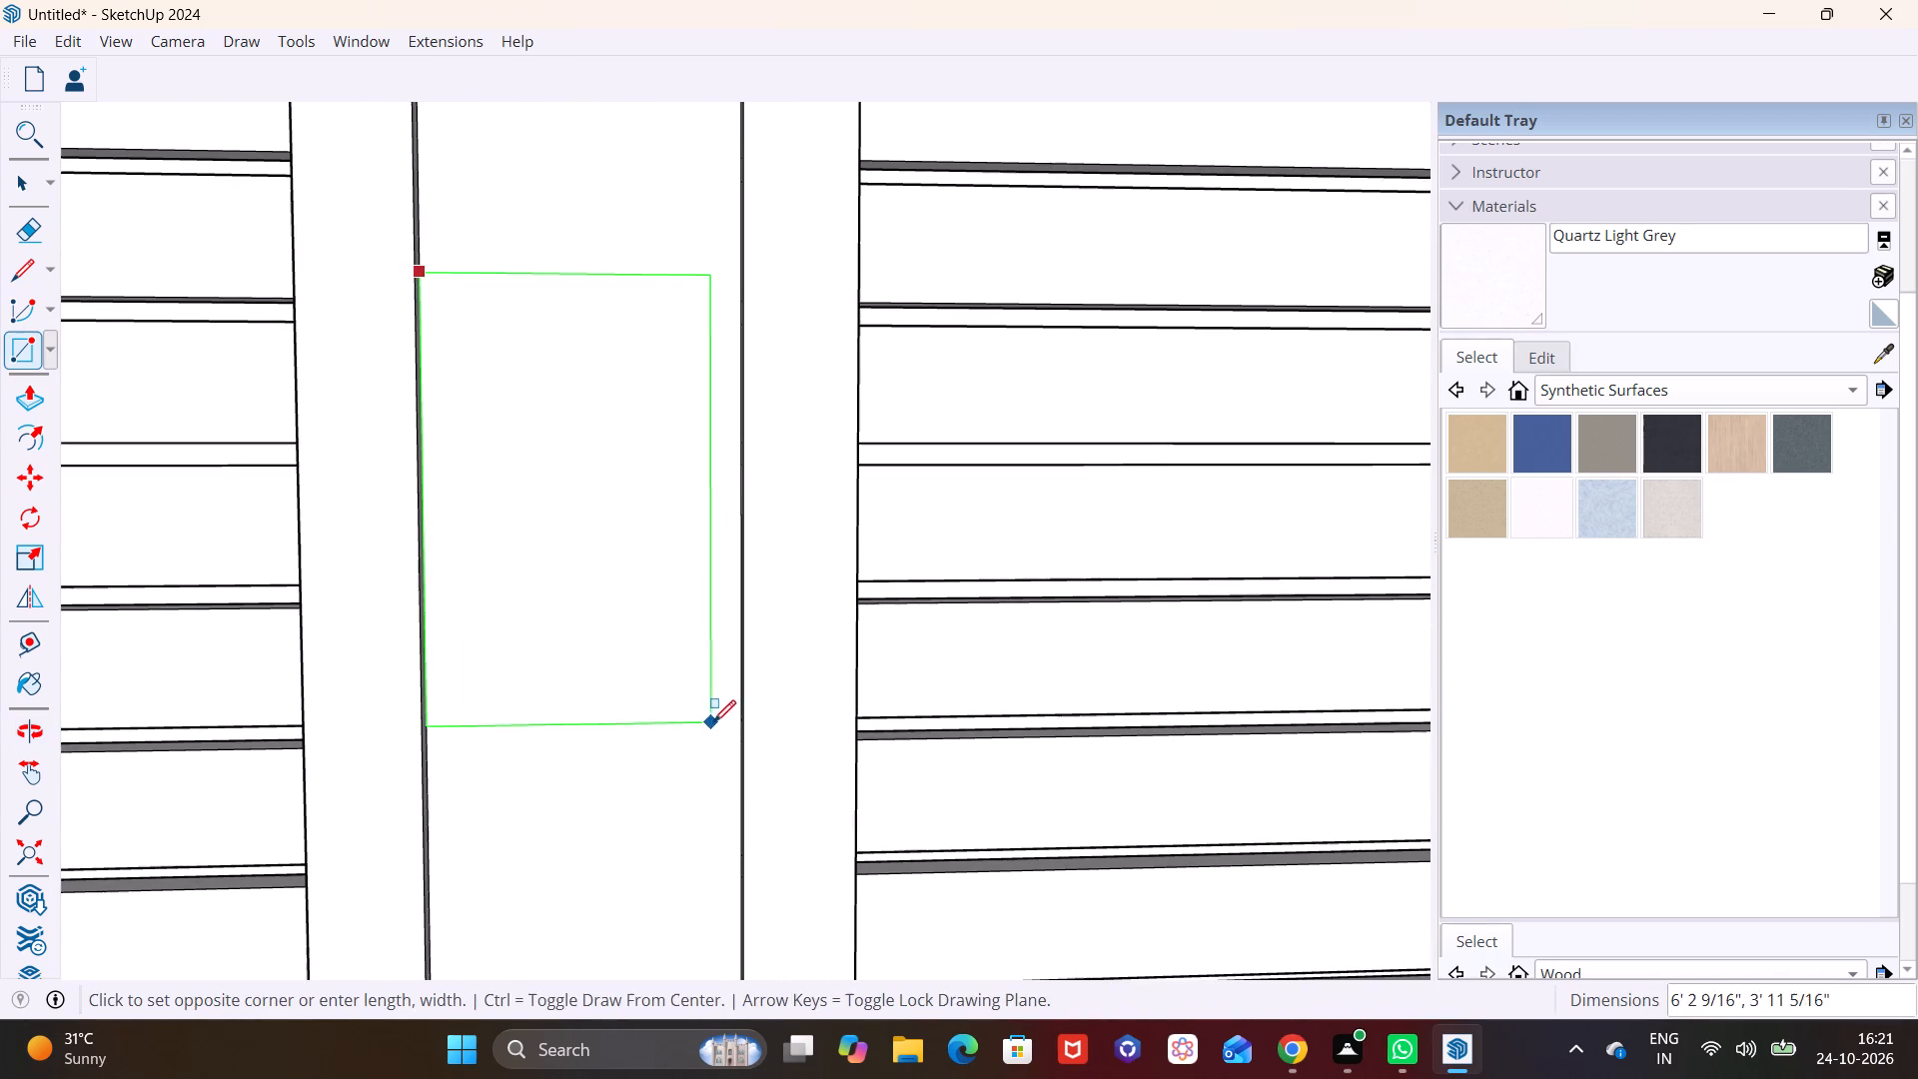
{"action": "middle_click_drag", "start_coordinate": [713, 722], "coordinate": [877, 721]}
{"action": "scroll", "coordinate": [782, 721], "scroll_direction": "up", "scroll_amount": 3}
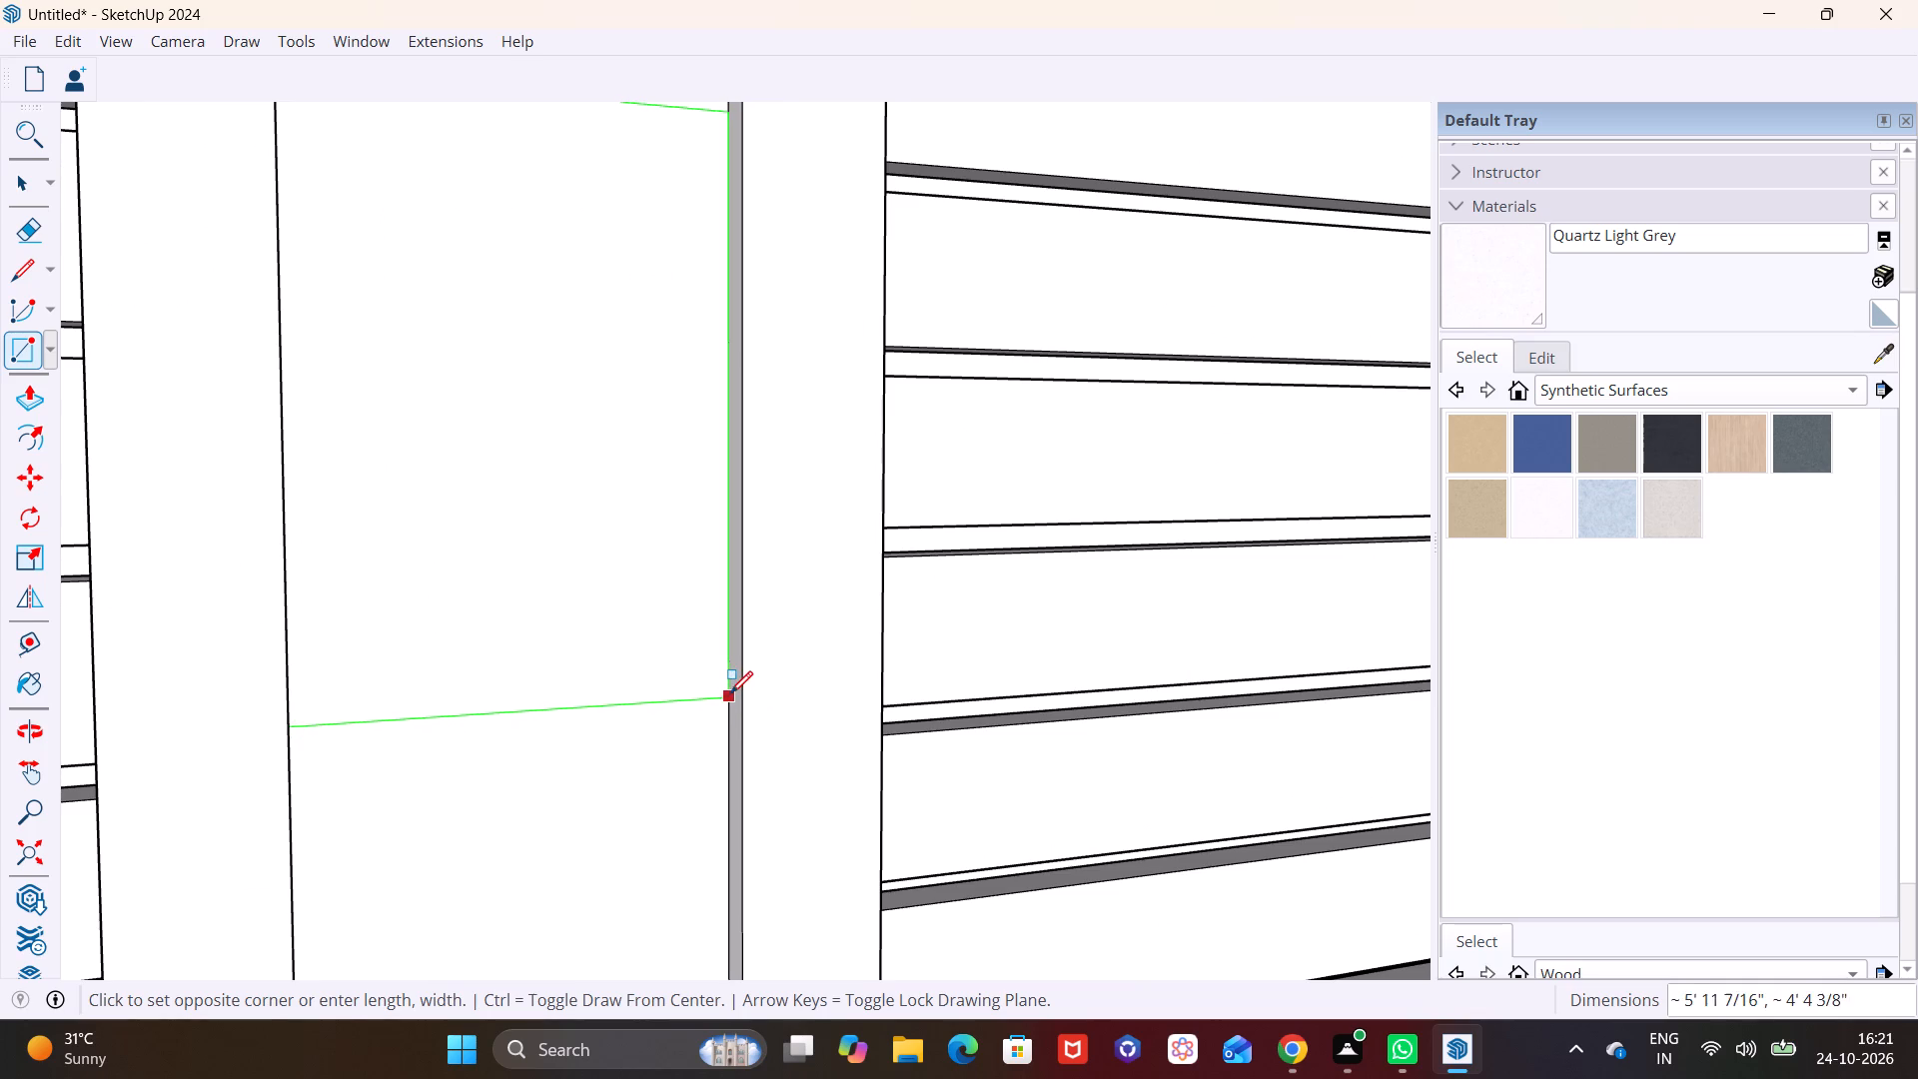
{"action": "left_click", "coordinate": [730, 692]}
Push/pull the frame face around the upper of the two stacked front windows outward about 2' 1", aligned with the top-storey surround.
{"action": "scroll", "coordinate": [637, 658], "scroll_direction": "down", "scroll_amount": 20}
{"action": "scroll", "coordinate": [637, 658], "scroll_direction": "down", "scroll_amount": 3}
{"action": "middle_click_drag", "start_coordinate": [678, 739], "coordinate": [647, 739]}
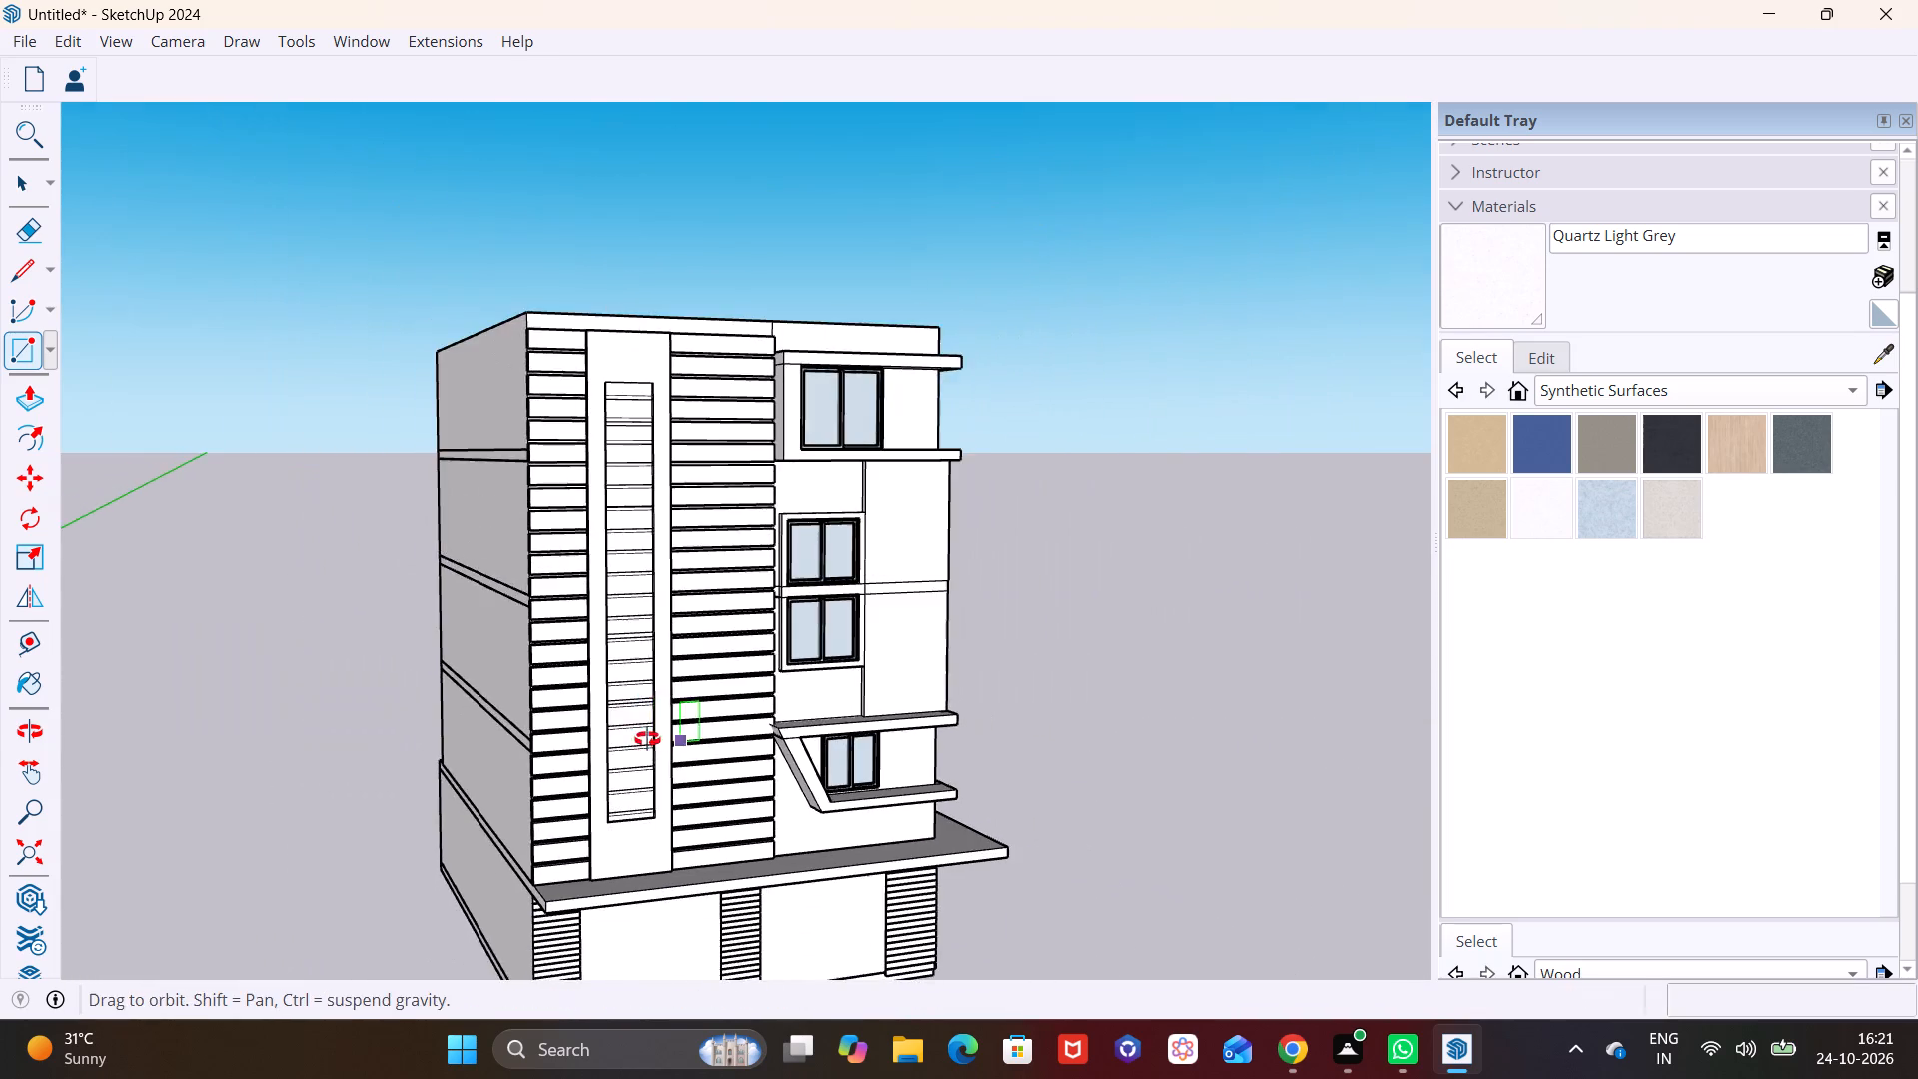
{"action": "middle_click_drag", "start_coordinate": [647, 739], "coordinate": [345, 662]}
{"action": "key", "text": "space"}
{"action": "left_click", "coordinate": [1066, 749]}
{"action": "middle_click_drag", "start_coordinate": [905, 677], "coordinate": [844, 703], "text": "shift"}
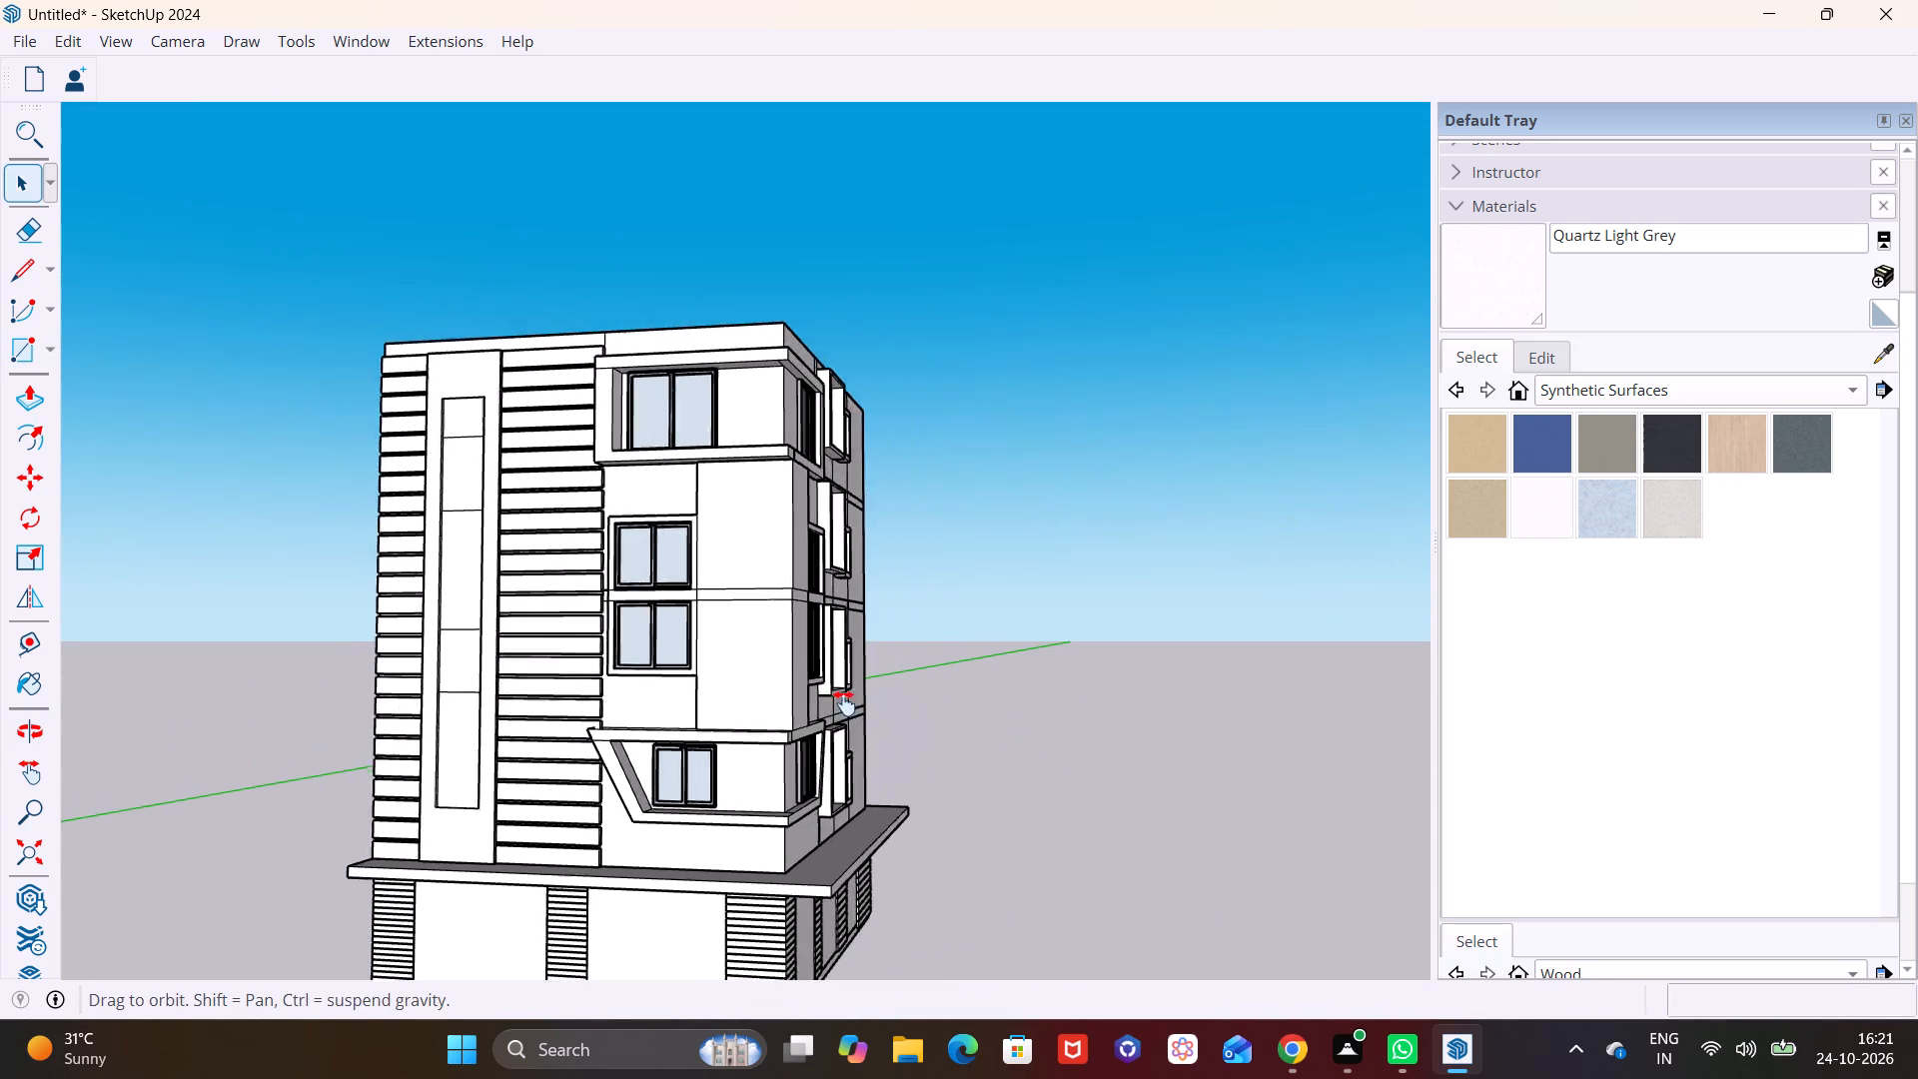
{"action": "middle_click_drag", "start_coordinate": [844, 703], "coordinate": [654, 799], "text": "shift"}
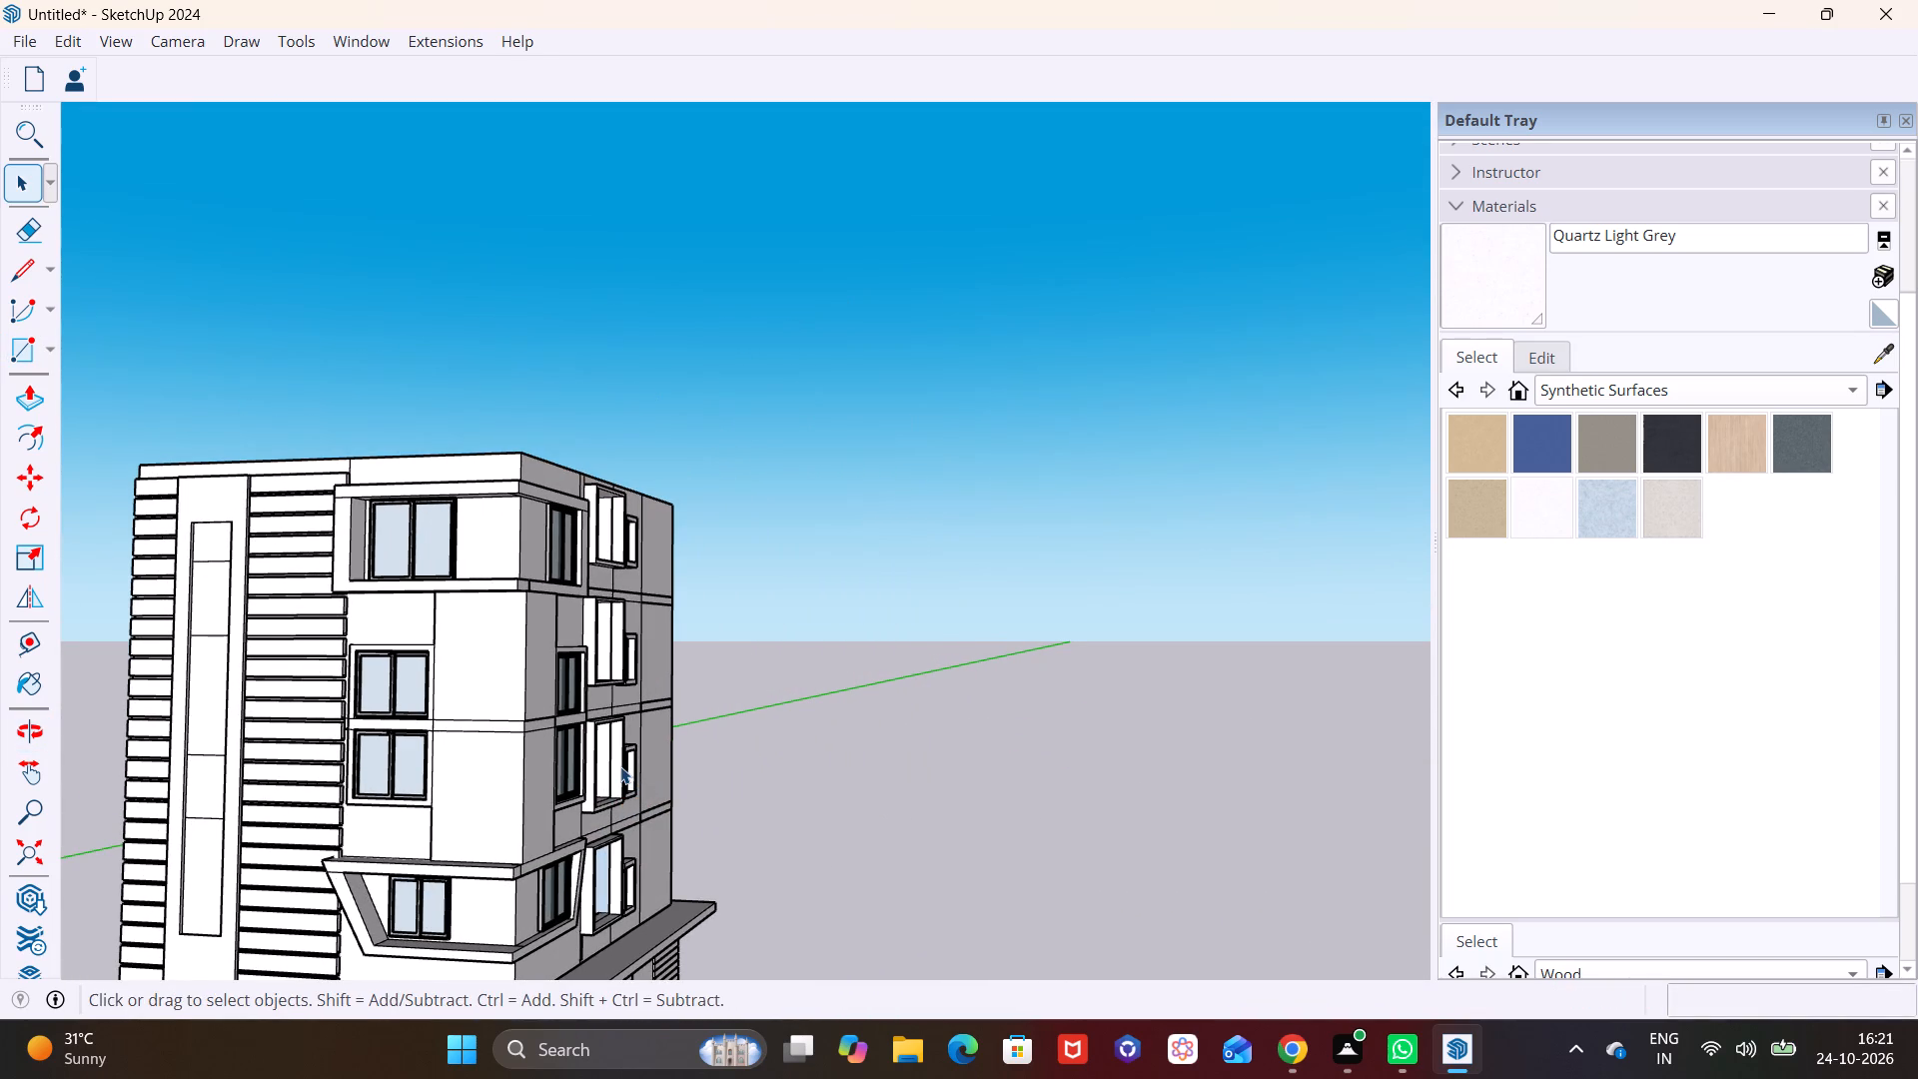
{"action": "middle_click_drag", "start_coordinate": [620, 766], "coordinate": [692, 643], "text": "shift"}
{"action": "middle_click_drag", "start_coordinate": [685, 666], "coordinate": [477, 683]}
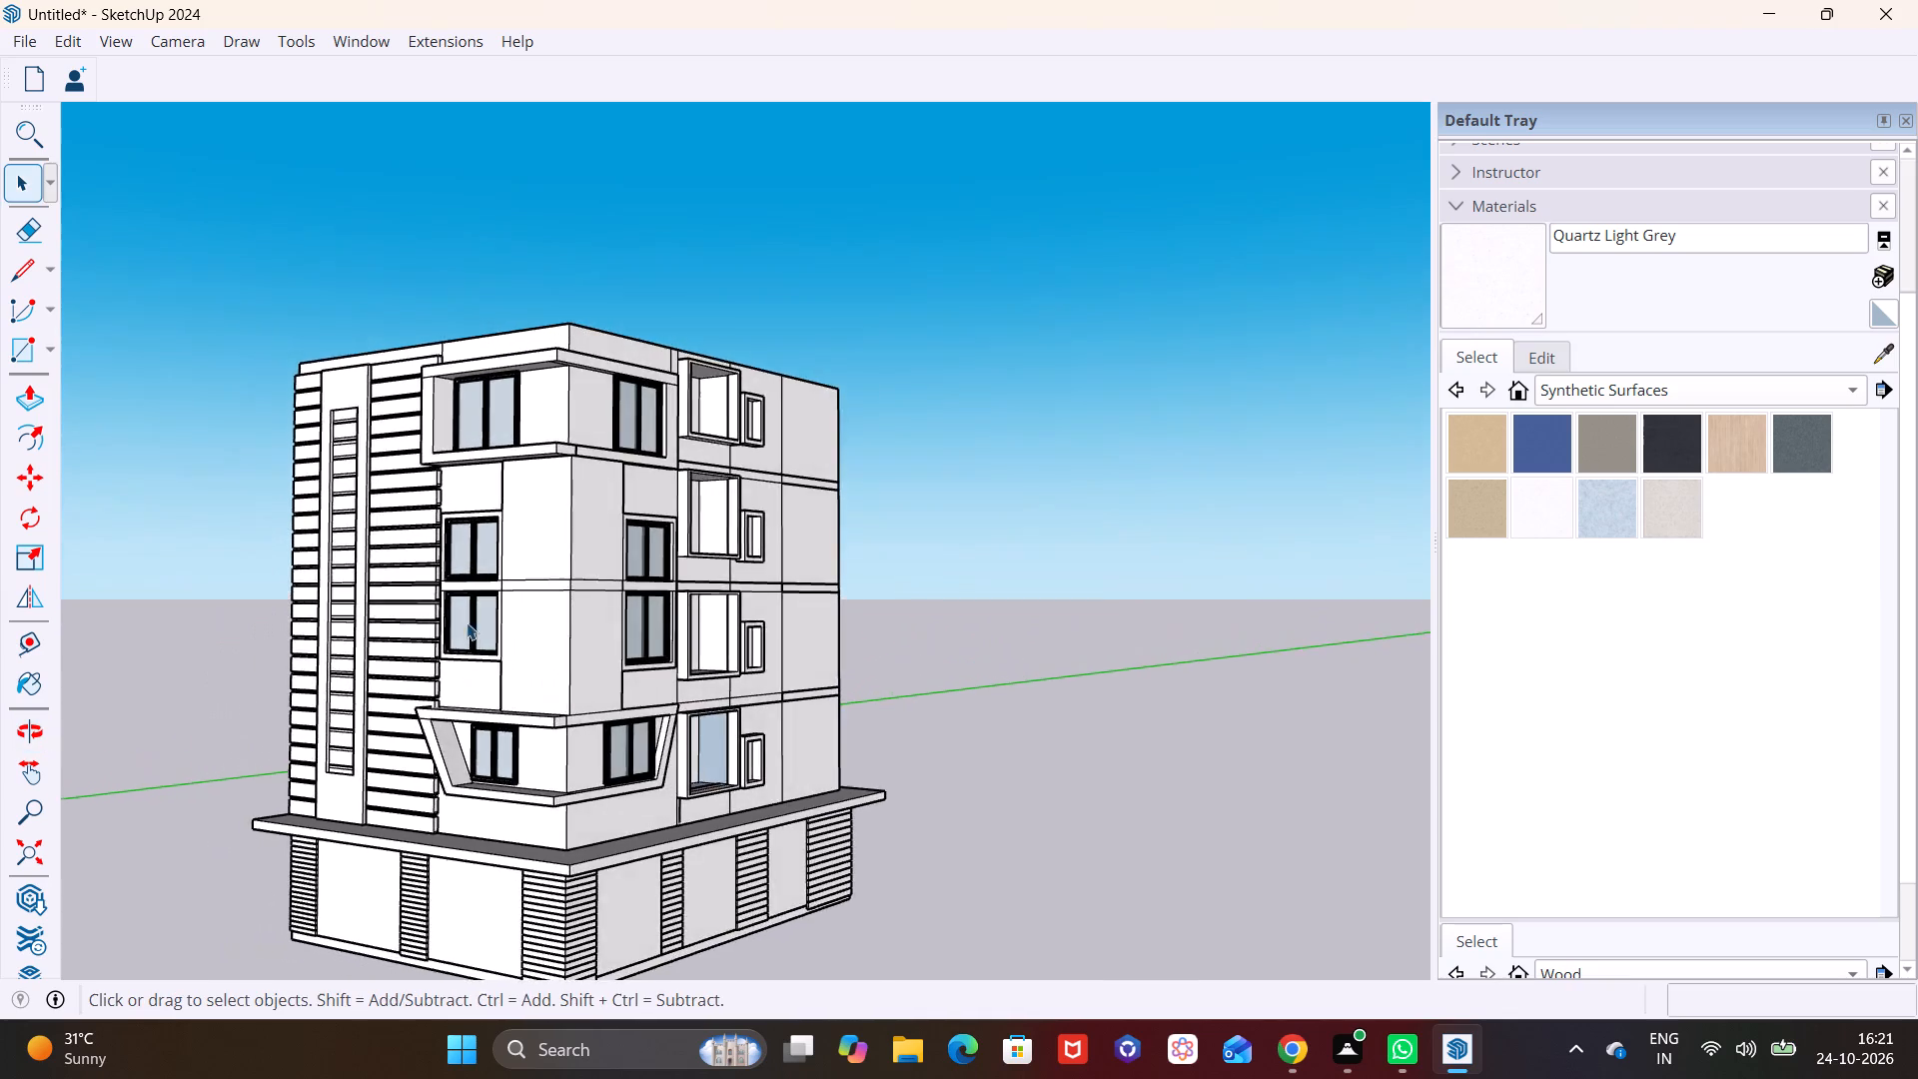
{"action": "scroll", "coordinate": [515, 543], "scroll_direction": "up", "scroll_amount": 11}
{"action": "left_click", "coordinate": [485, 467]}
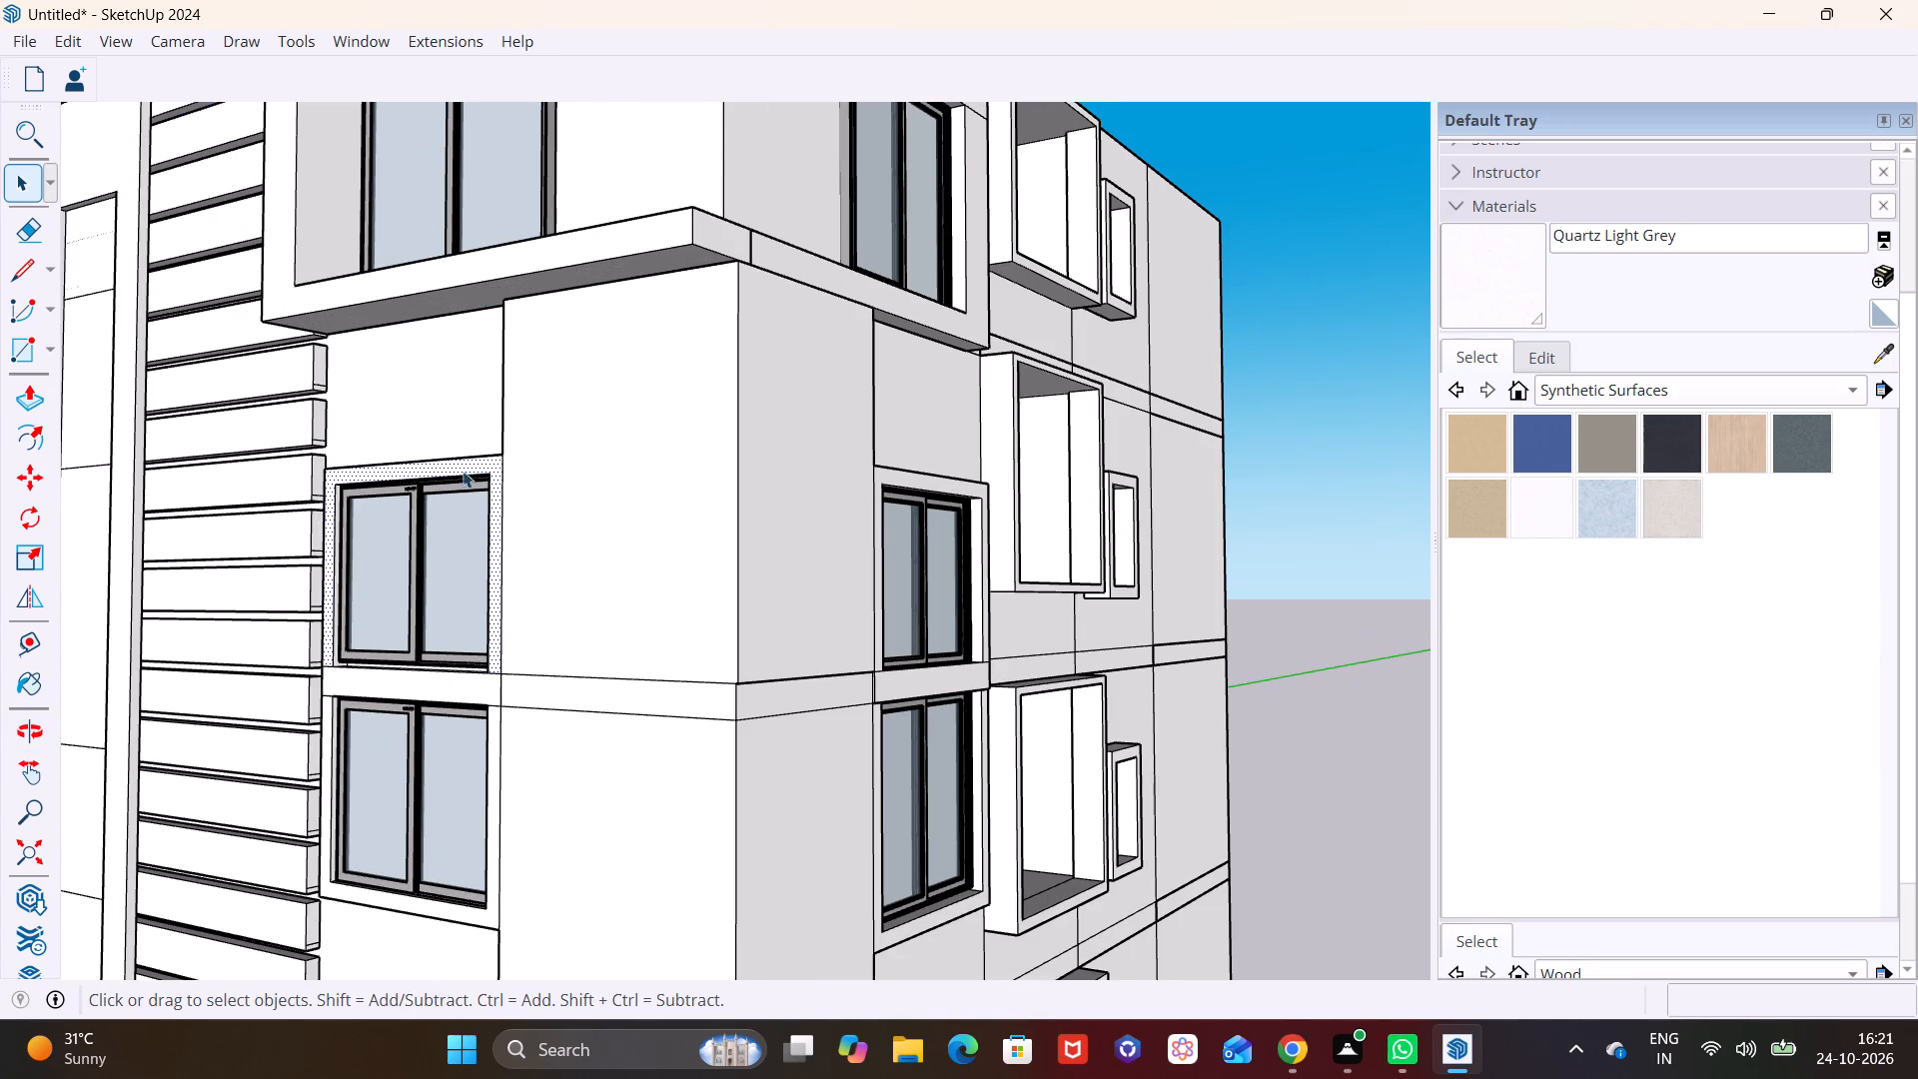
{"action": "left_click", "coordinate": [26, 393]}
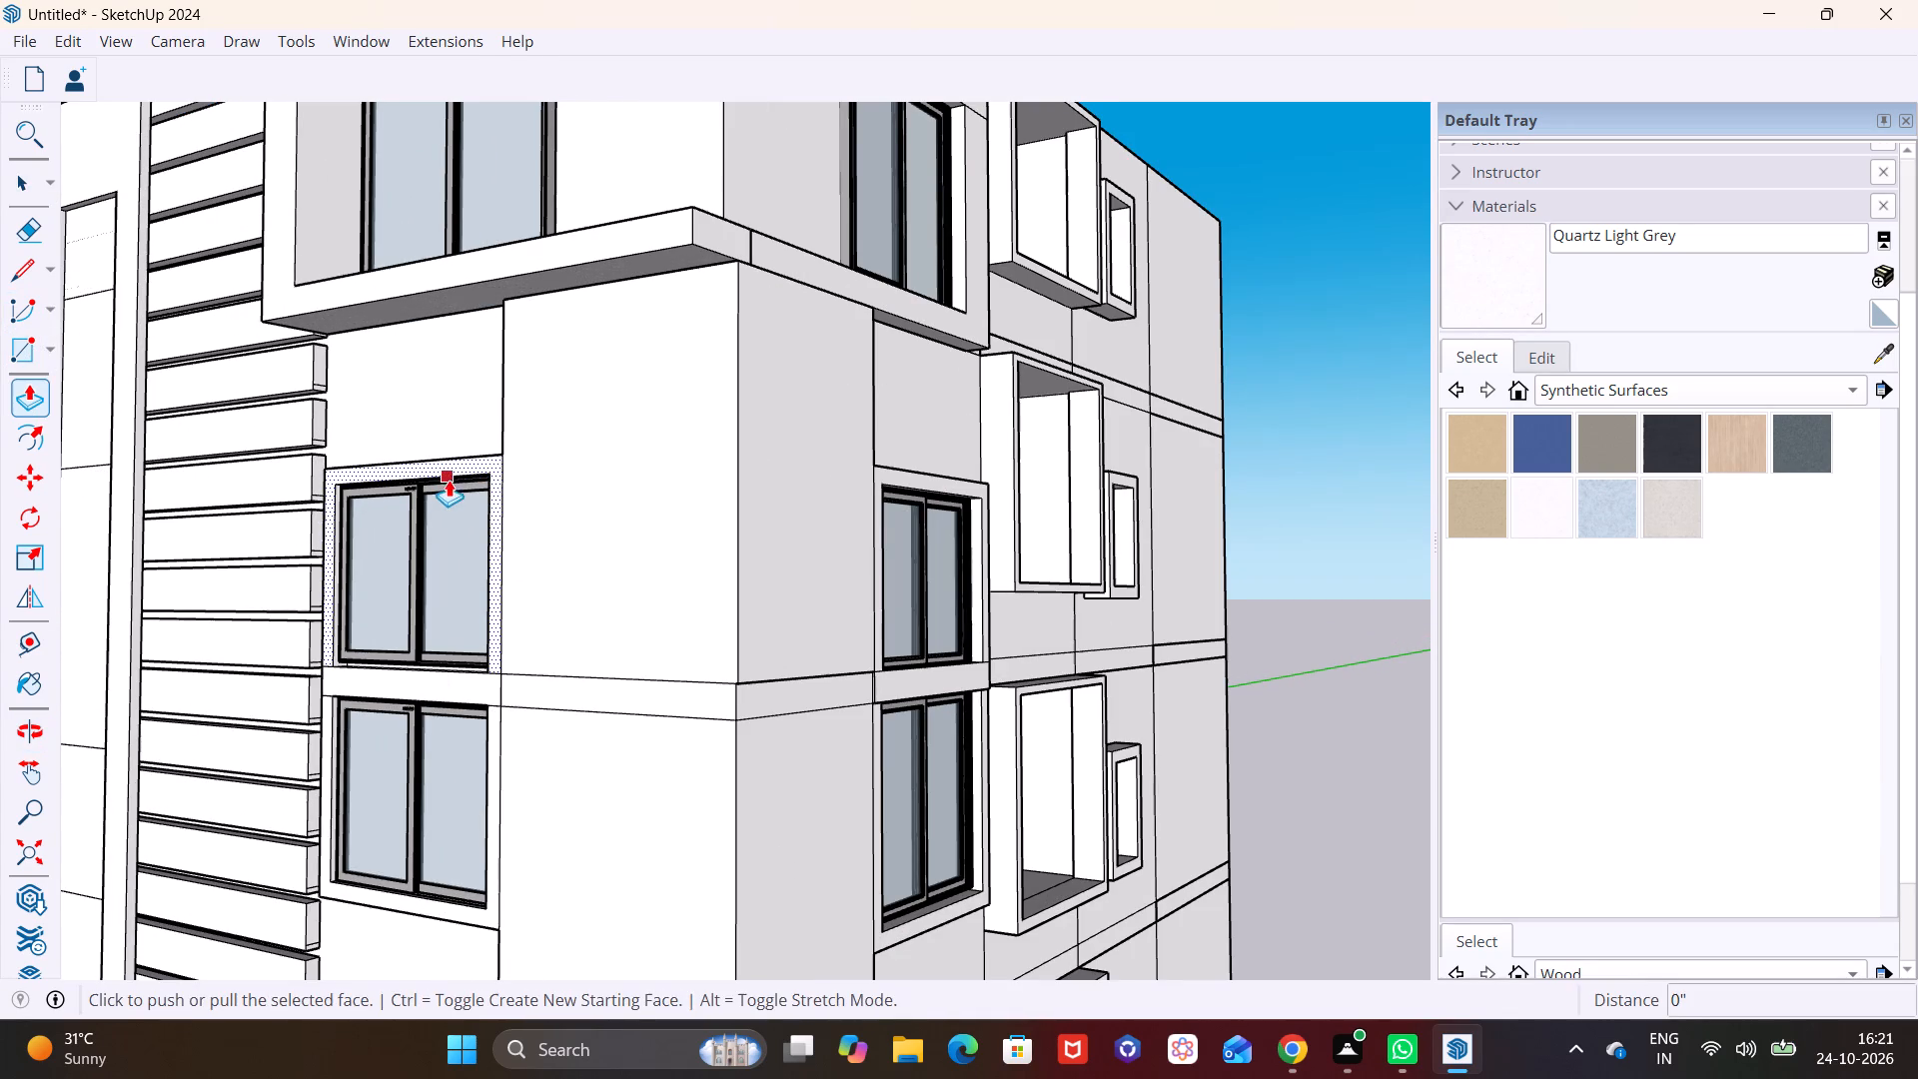
{"action": "left_click", "coordinate": [460, 469]}
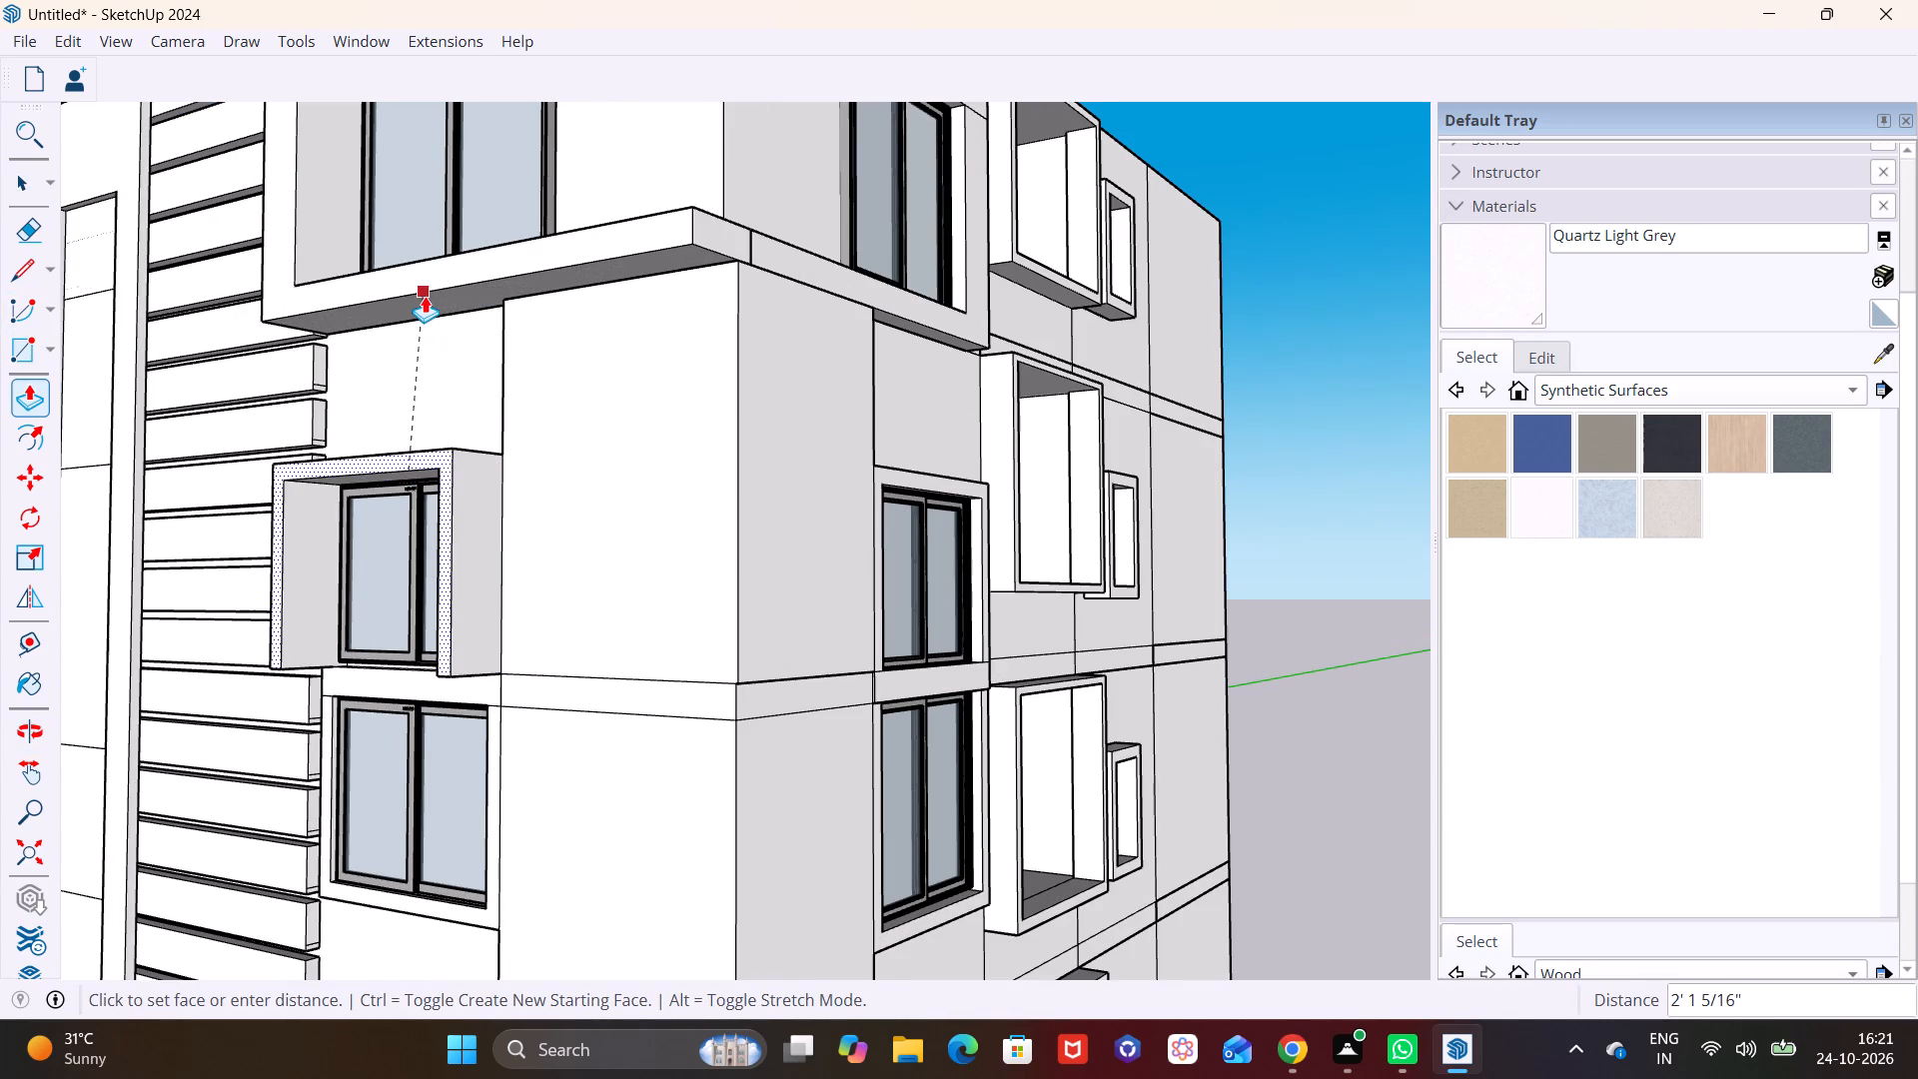
{"action": "left_click", "coordinate": [425, 296]}
Push/pull the frame face around the lower stacked front window outward about 2' 1", level with the upper surround.
{"action": "scroll", "coordinate": [419, 620], "scroll_direction": "down", "scroll_amount": 2}
{"action": "middle_click_drag", "start_coordinate": [419, 664], "coordinate": [434, 574], "text": "shift"}
{"action": "scroll", "coordinate": [493, 692], "scroll_direction": "up", "scroll_amount": 4}
{"action": "key", "text": "space"}
{"action": "left_click", "coordinate": [493, 659]}
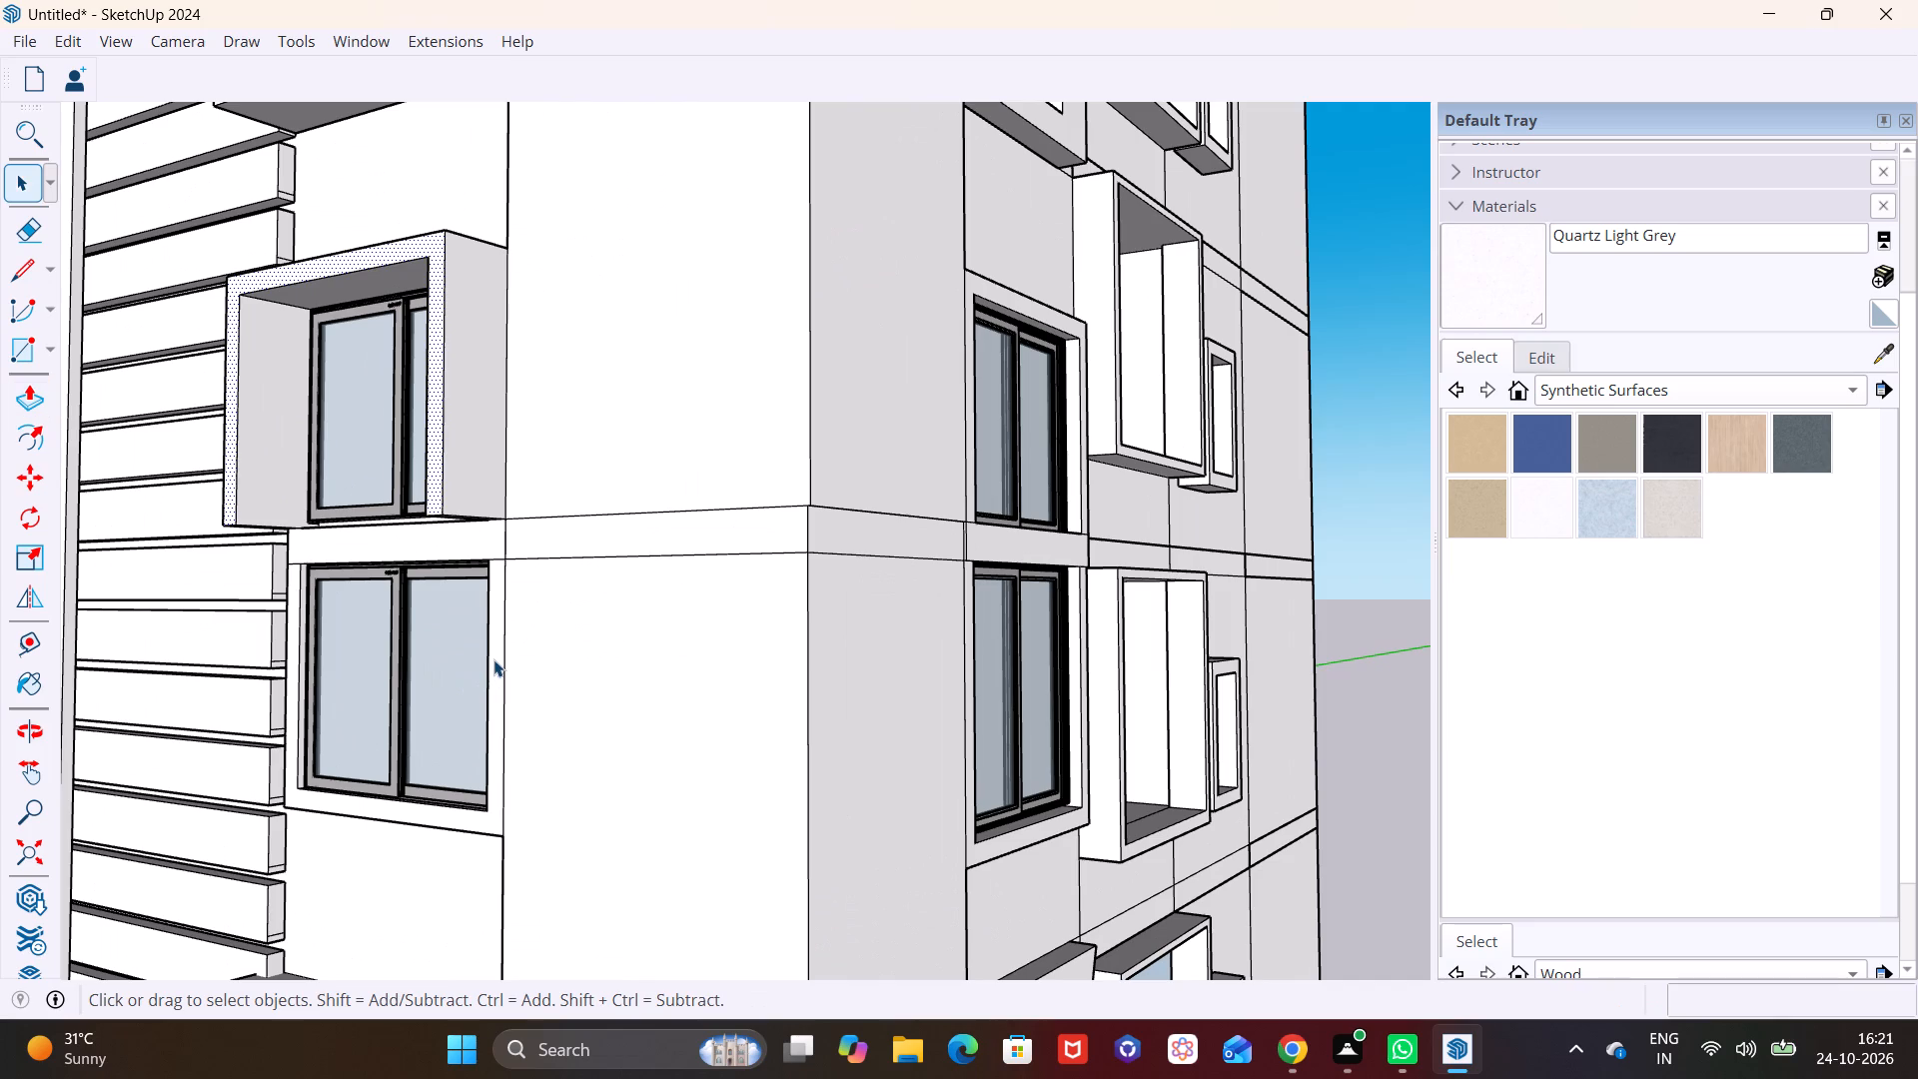
{"action": "left_click", "coordinate": [35, 409]}
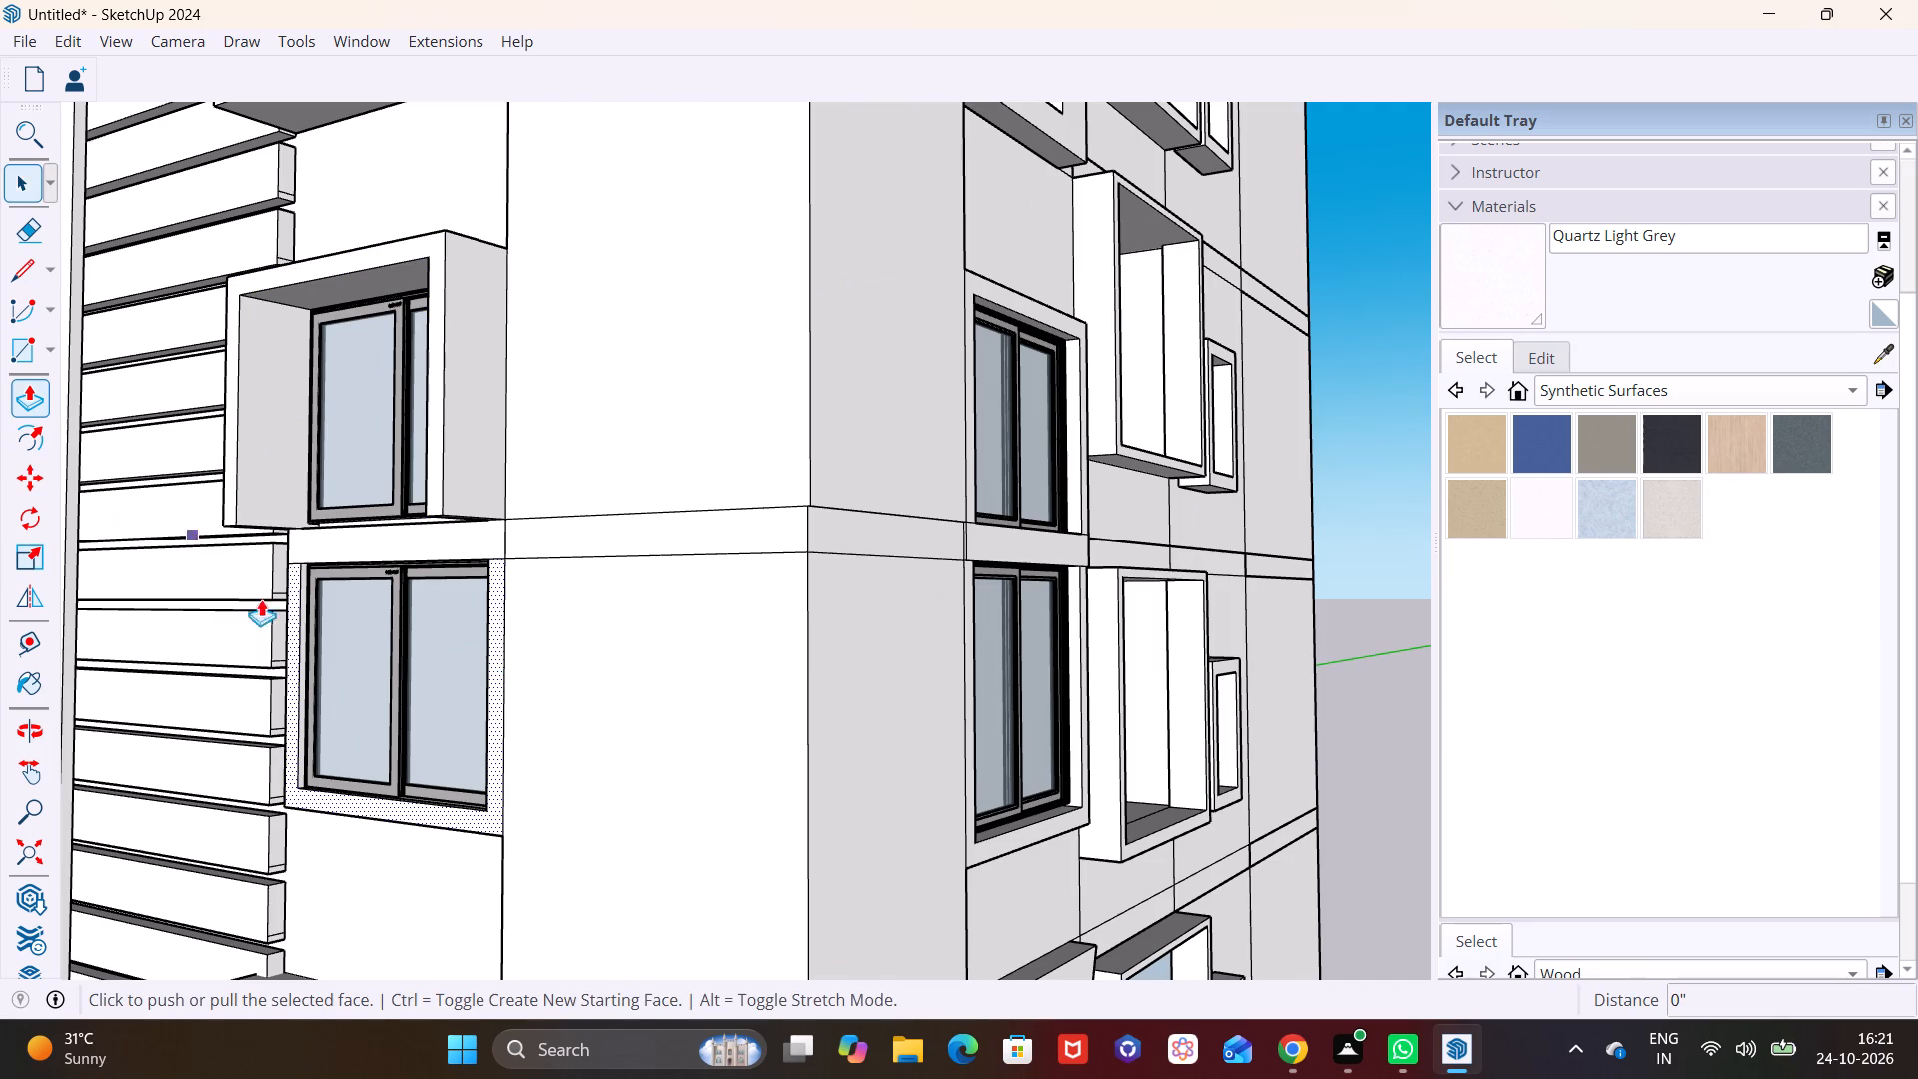
{"action": "left_click", "coordinate": [494, 686]}
{"action": "left_click", "coordinate": [429, 504]}
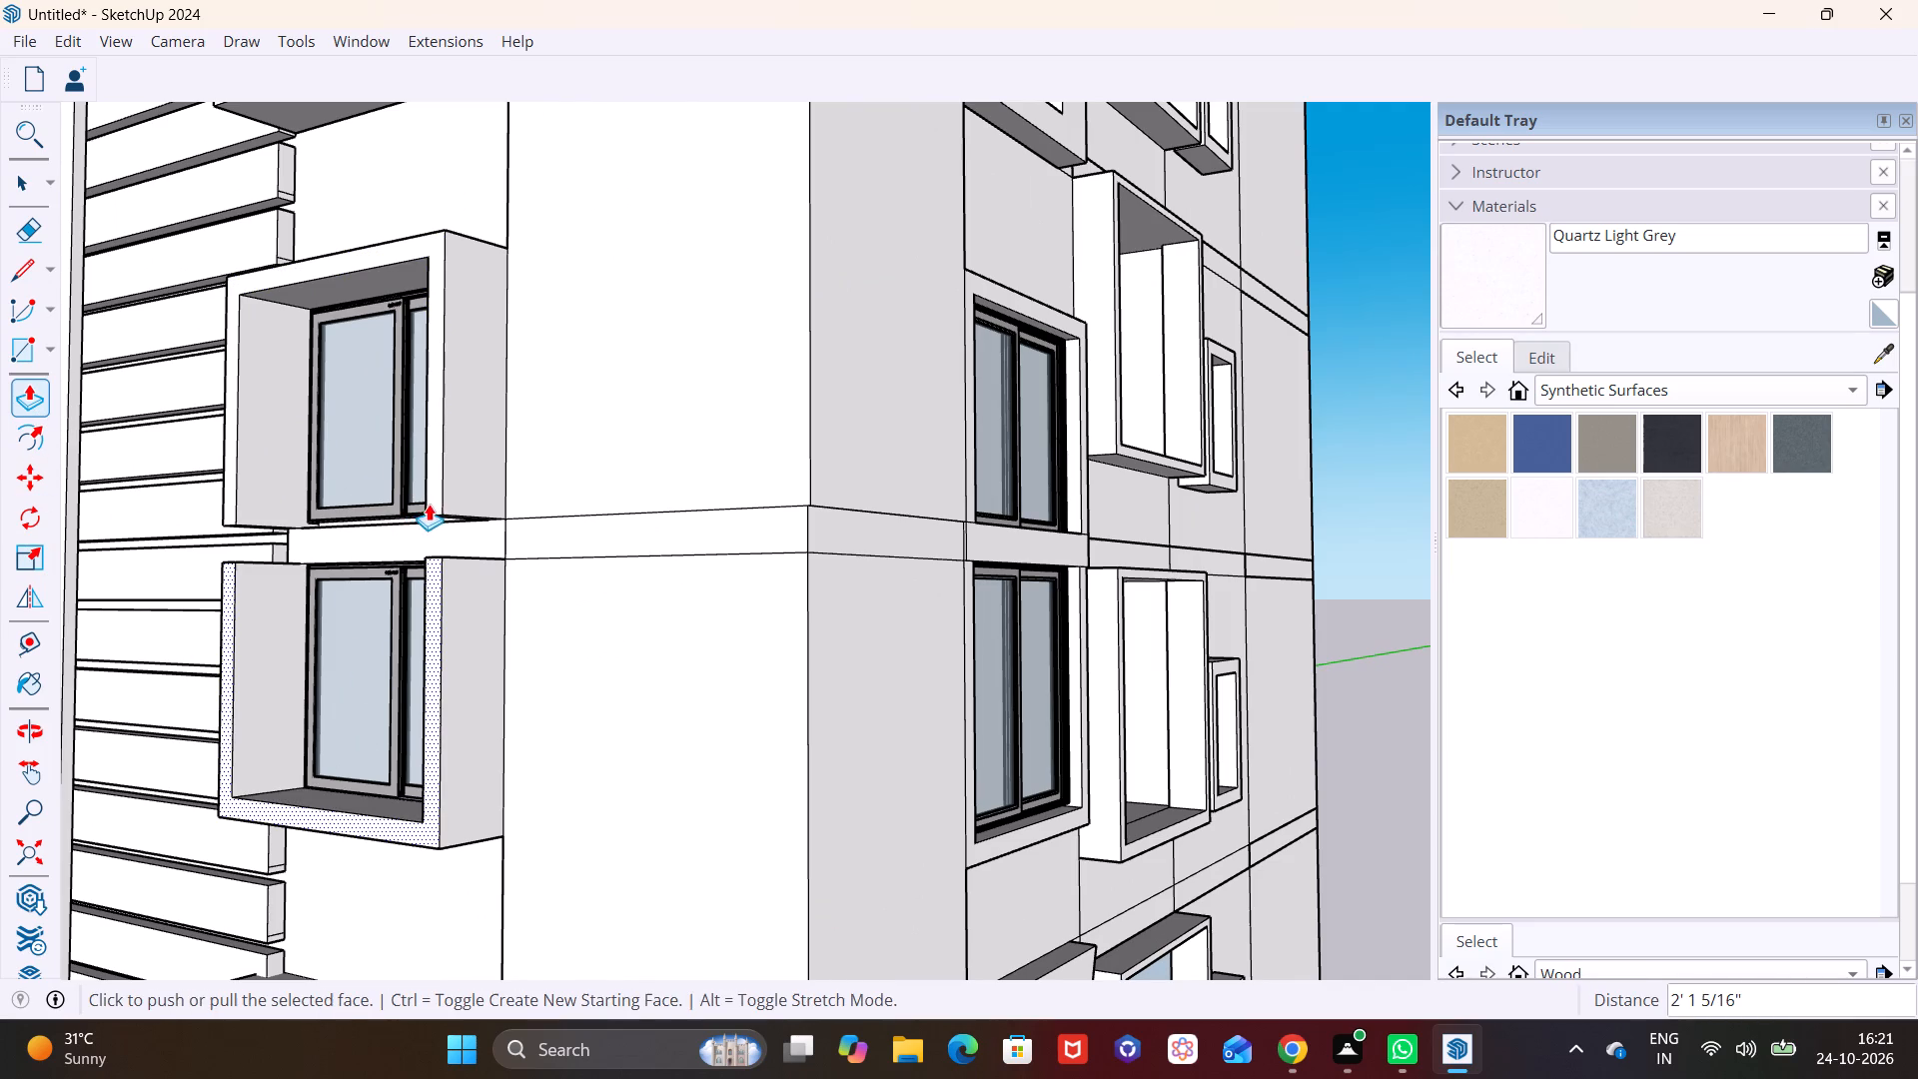
Push/pull the band face between the two stacked window surrounds outward about 2' 1" to join them.
{"action": "key", "text": "space"}
{"action": "left_click", "coordinate": [437, 544]}
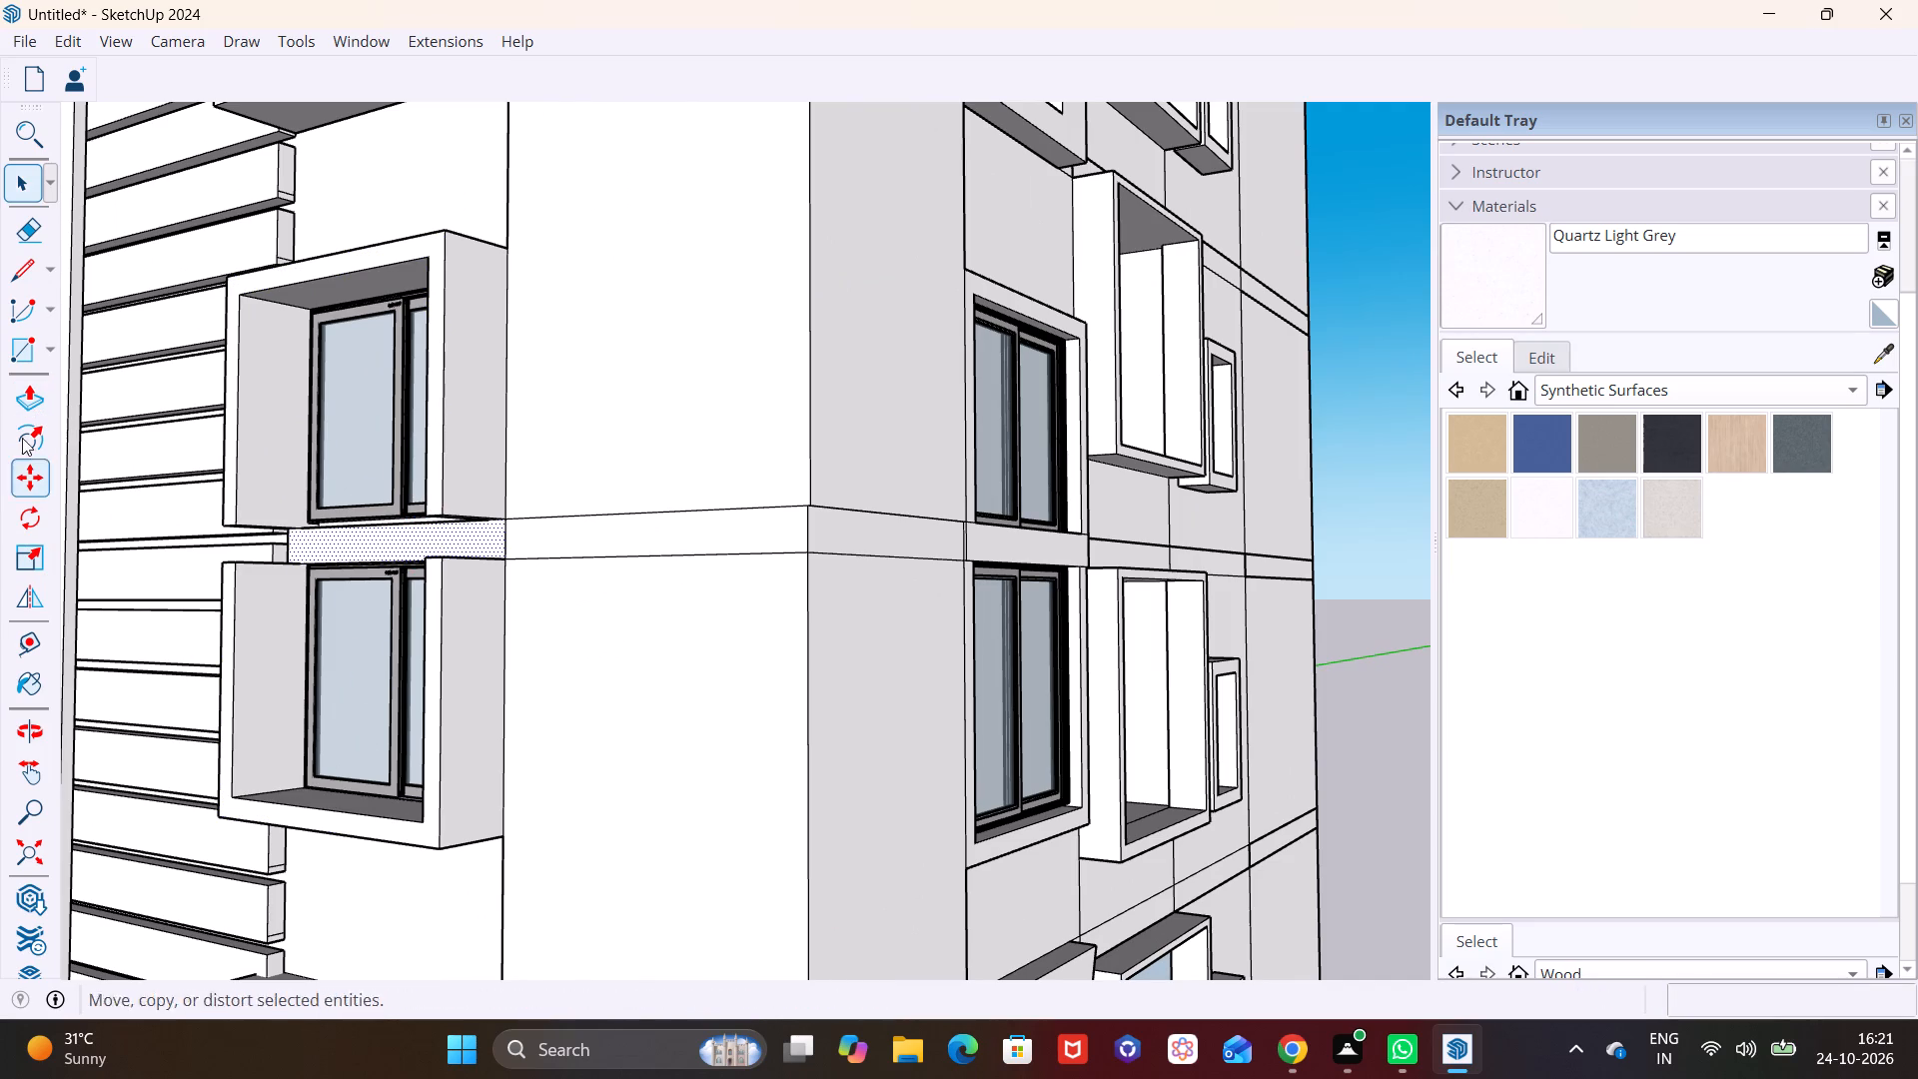
{"action": "left_click", "coordinate": [32, 386]}
{"action": "left_click", "coordinate": [492, 539]}
{"action": "left_click", "coordinate": [445, 566]}
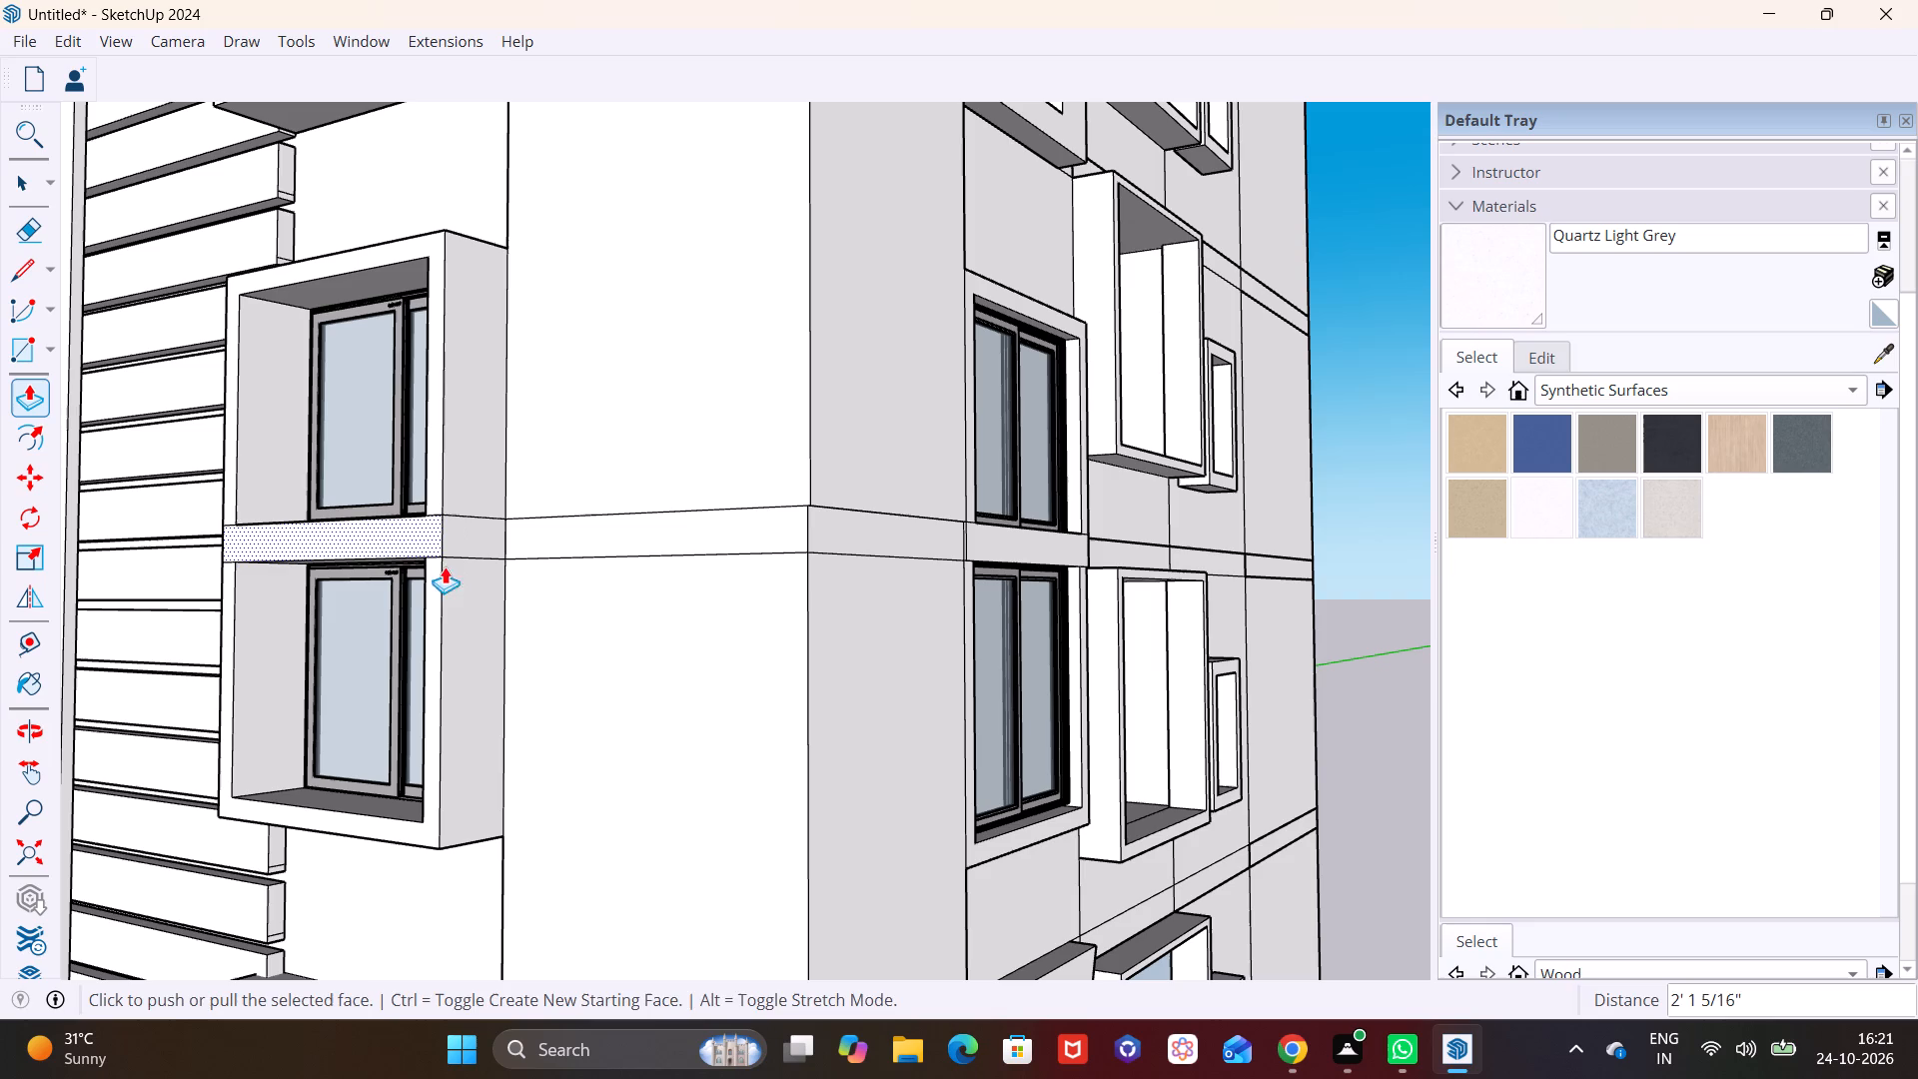
{"action": "key", "text": "space"}
{"action": "left_click", "coordinate": [579, 696]}
{"action": "scroll", "coordinate": [583, 702], "scroll_direction": "down", "scroll_amount": 8}
{"action": "left_click", "coordinate": [1252, 783]}
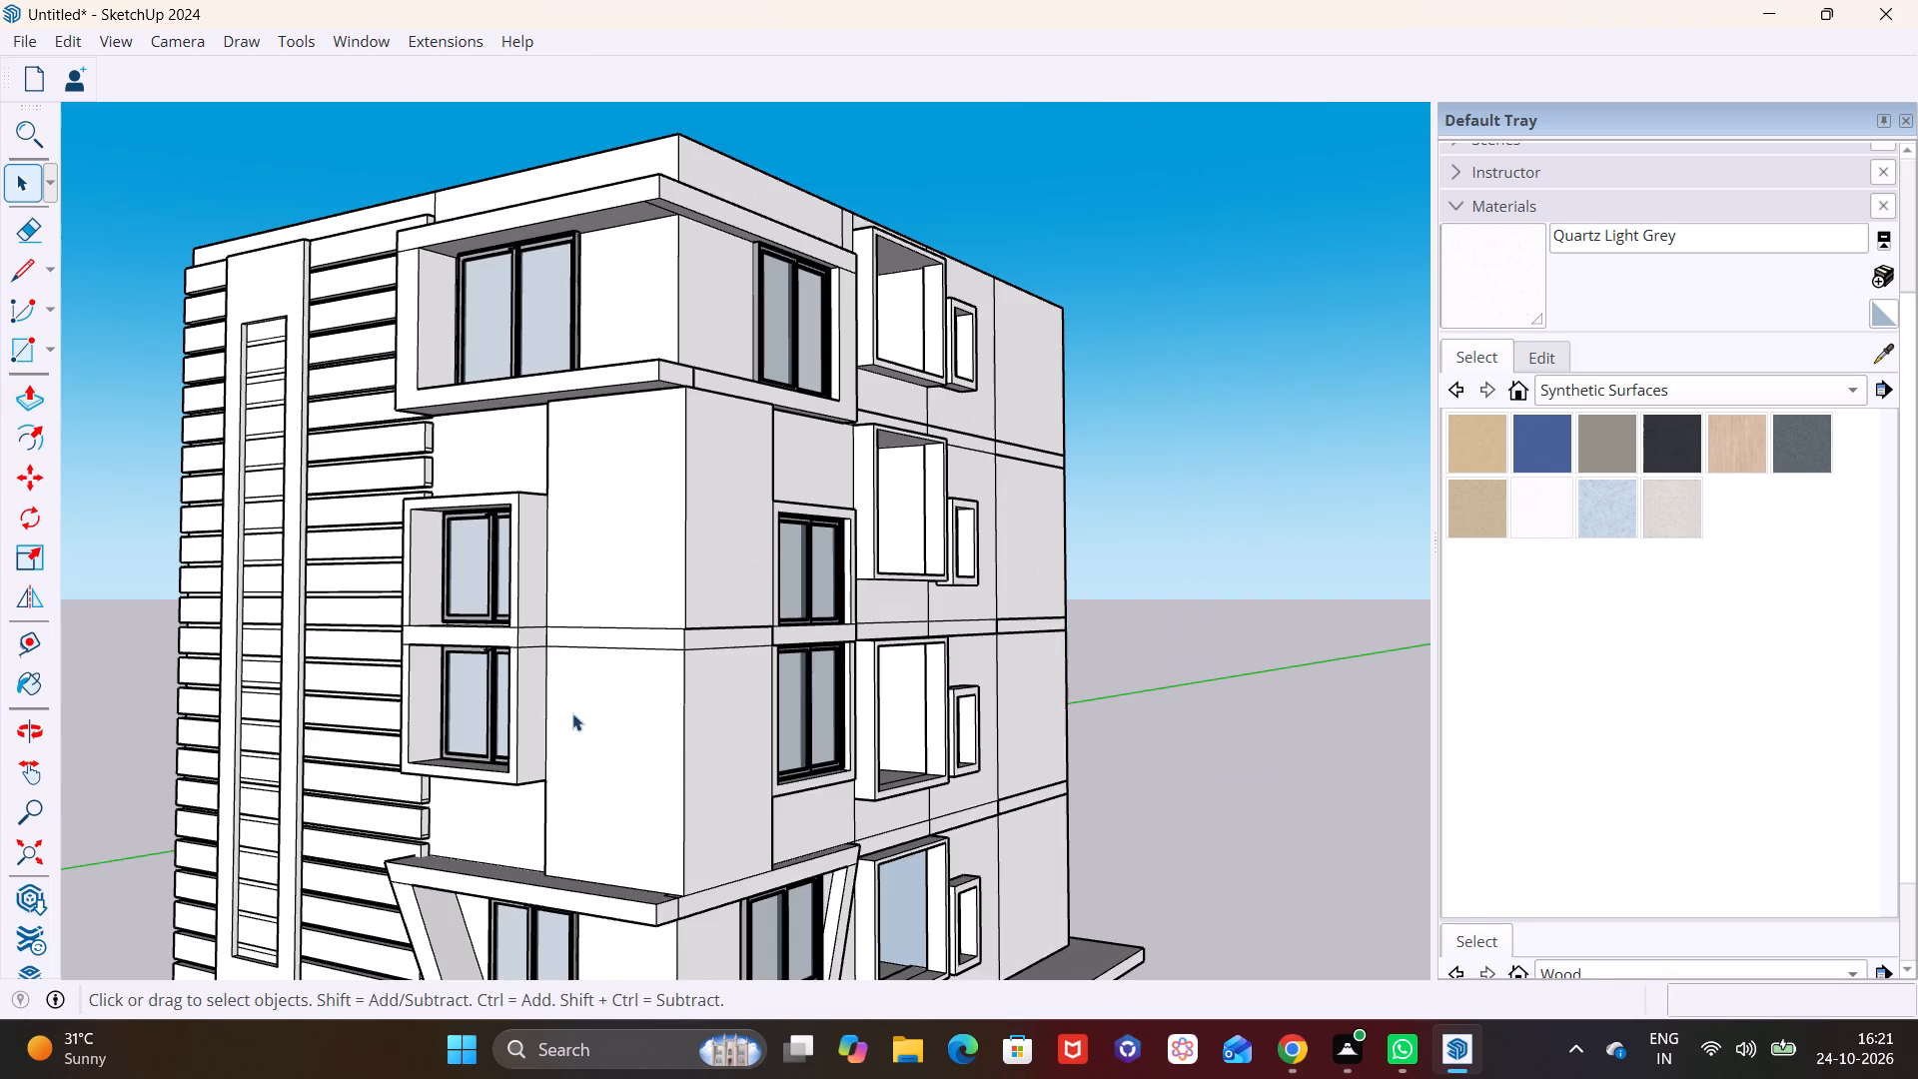
Examine the building's corner, side windows and front facade around the joined window surrounds from several angles.
{"action": "middle_click_drag", "start_coordinate": [519, 723], "coordinate": [381, 745]}
{"action": "middle_click", "coordinate": [482, 816]}
{"action": "middle_click_drag", "start_coordinate": [530, 789], "coordinate": [534, 652], "text": "shift"}
{"action": "middle_click_drag", "start_coordinate": [570, 723], "coordinate": [659, 722]}
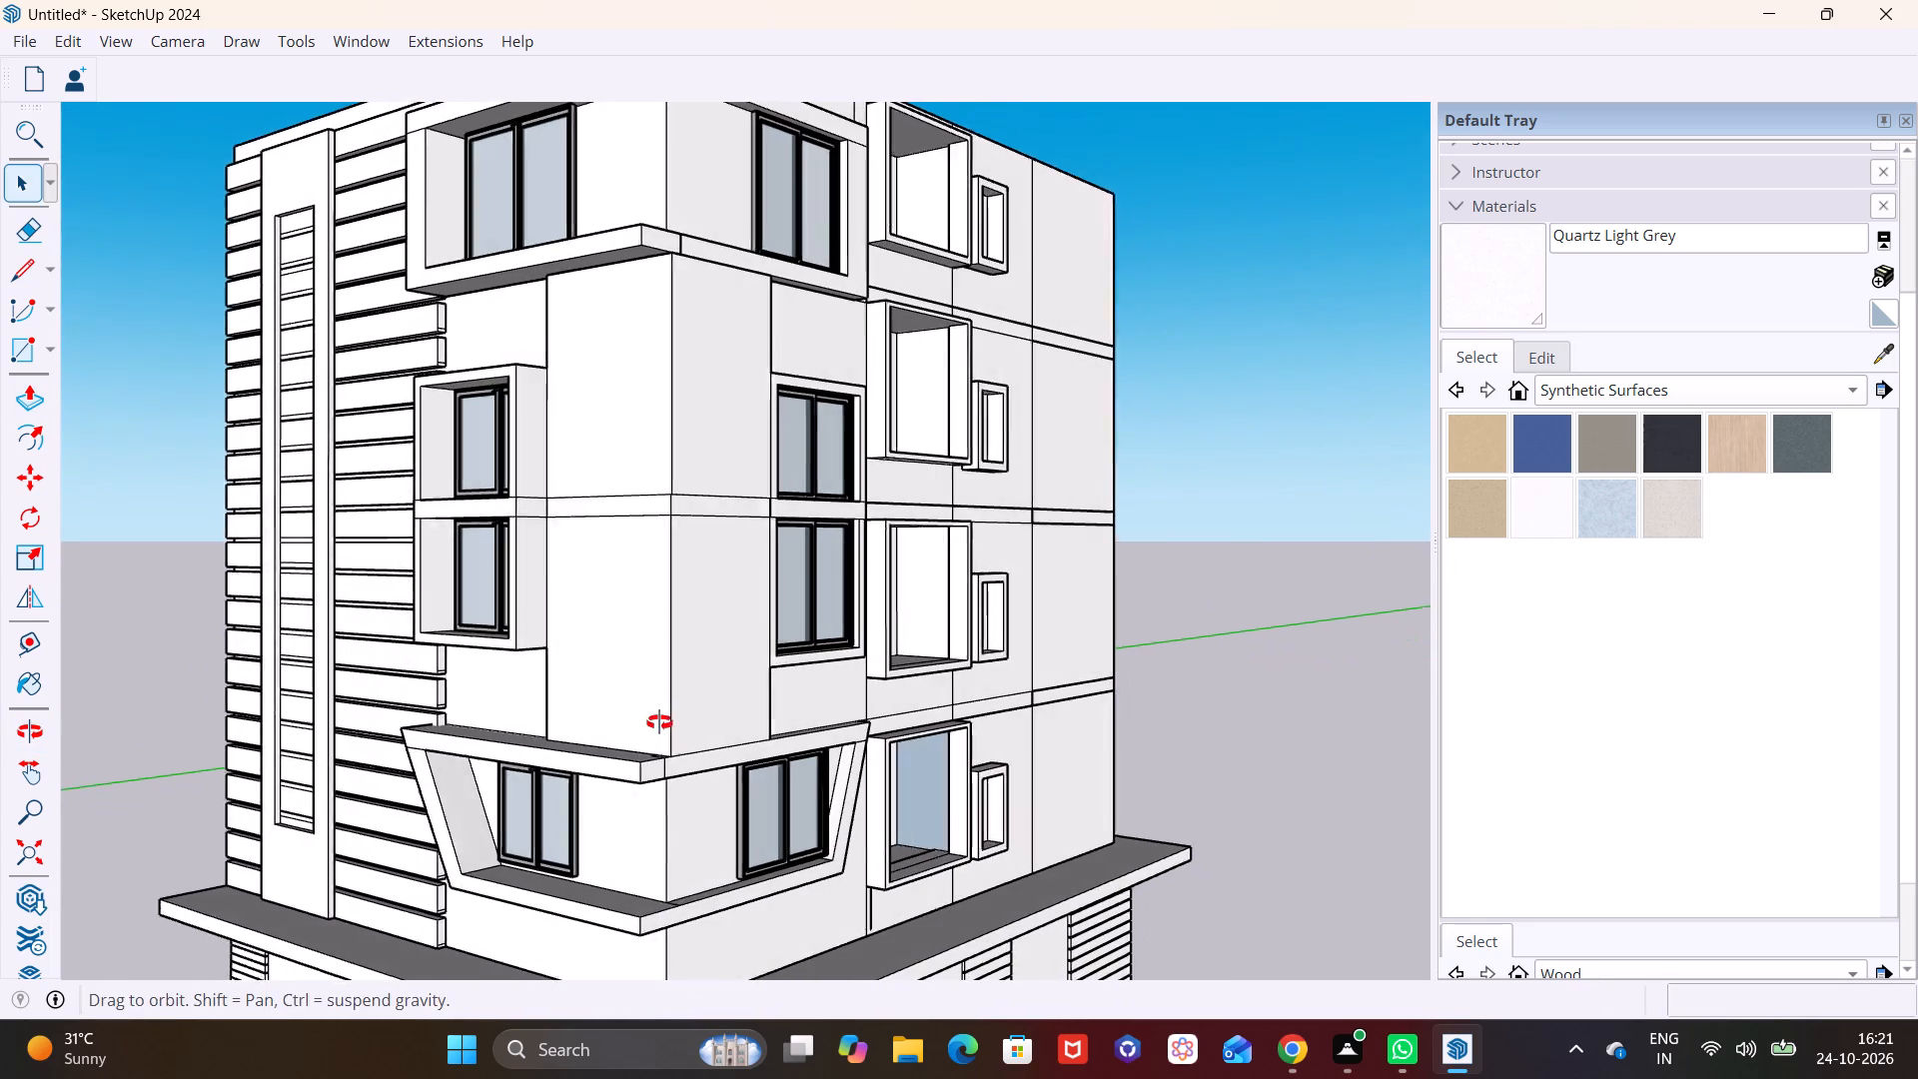
{"action": "middle_click_drag", "start_coordinate": [659, 722], "coordinate": [664, 720]}
{"action": "scroll", "coordinate": [664, 720], "scroll_direction": "down", "scroll_amount": 1}
{"action": "middle_click_drag", "start_coordinate": [540, 749], "coordinate": [532, 775]}
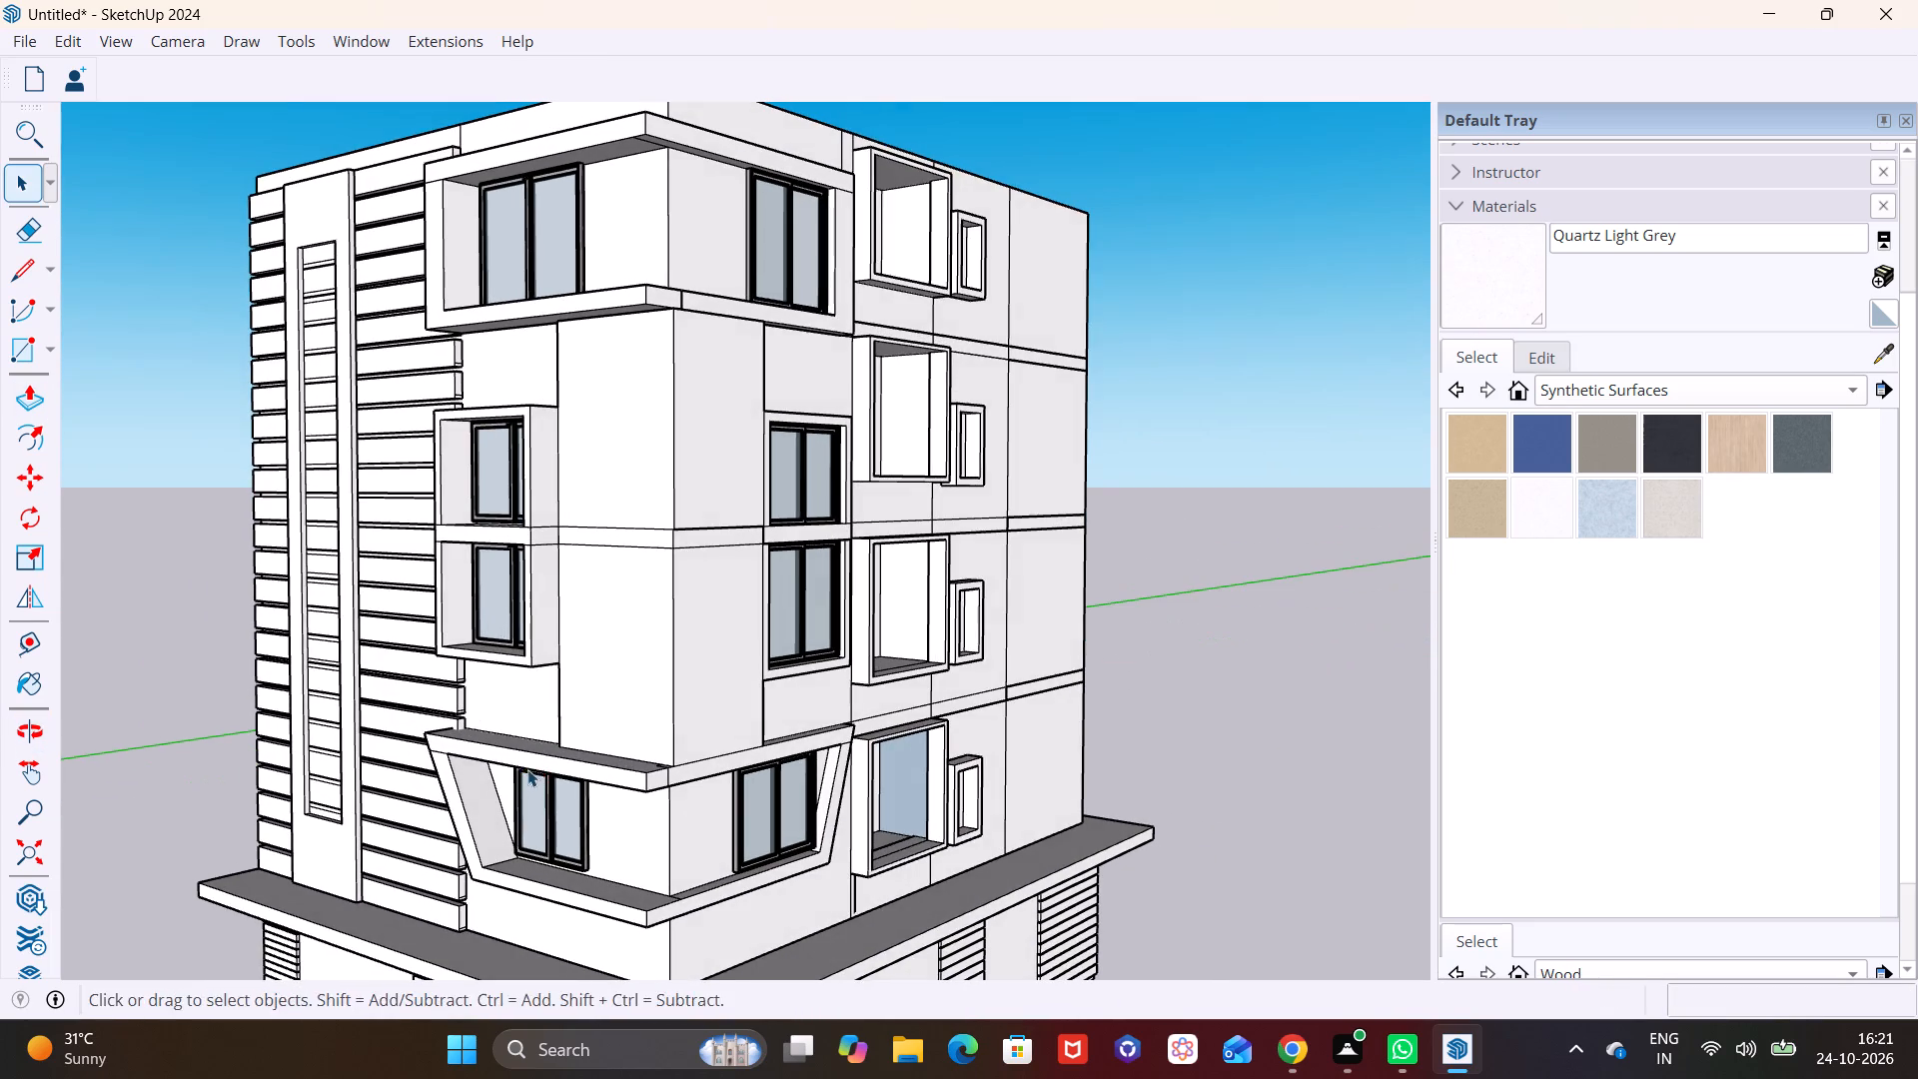
{"action": "middle_click_drag", "start_coordinate": [562, 760], "coordinate": [830, 775]}
{"action": "scroll", "coordinate": [752, 784], "scroll_direction": "down", "scroll_amount": 7}
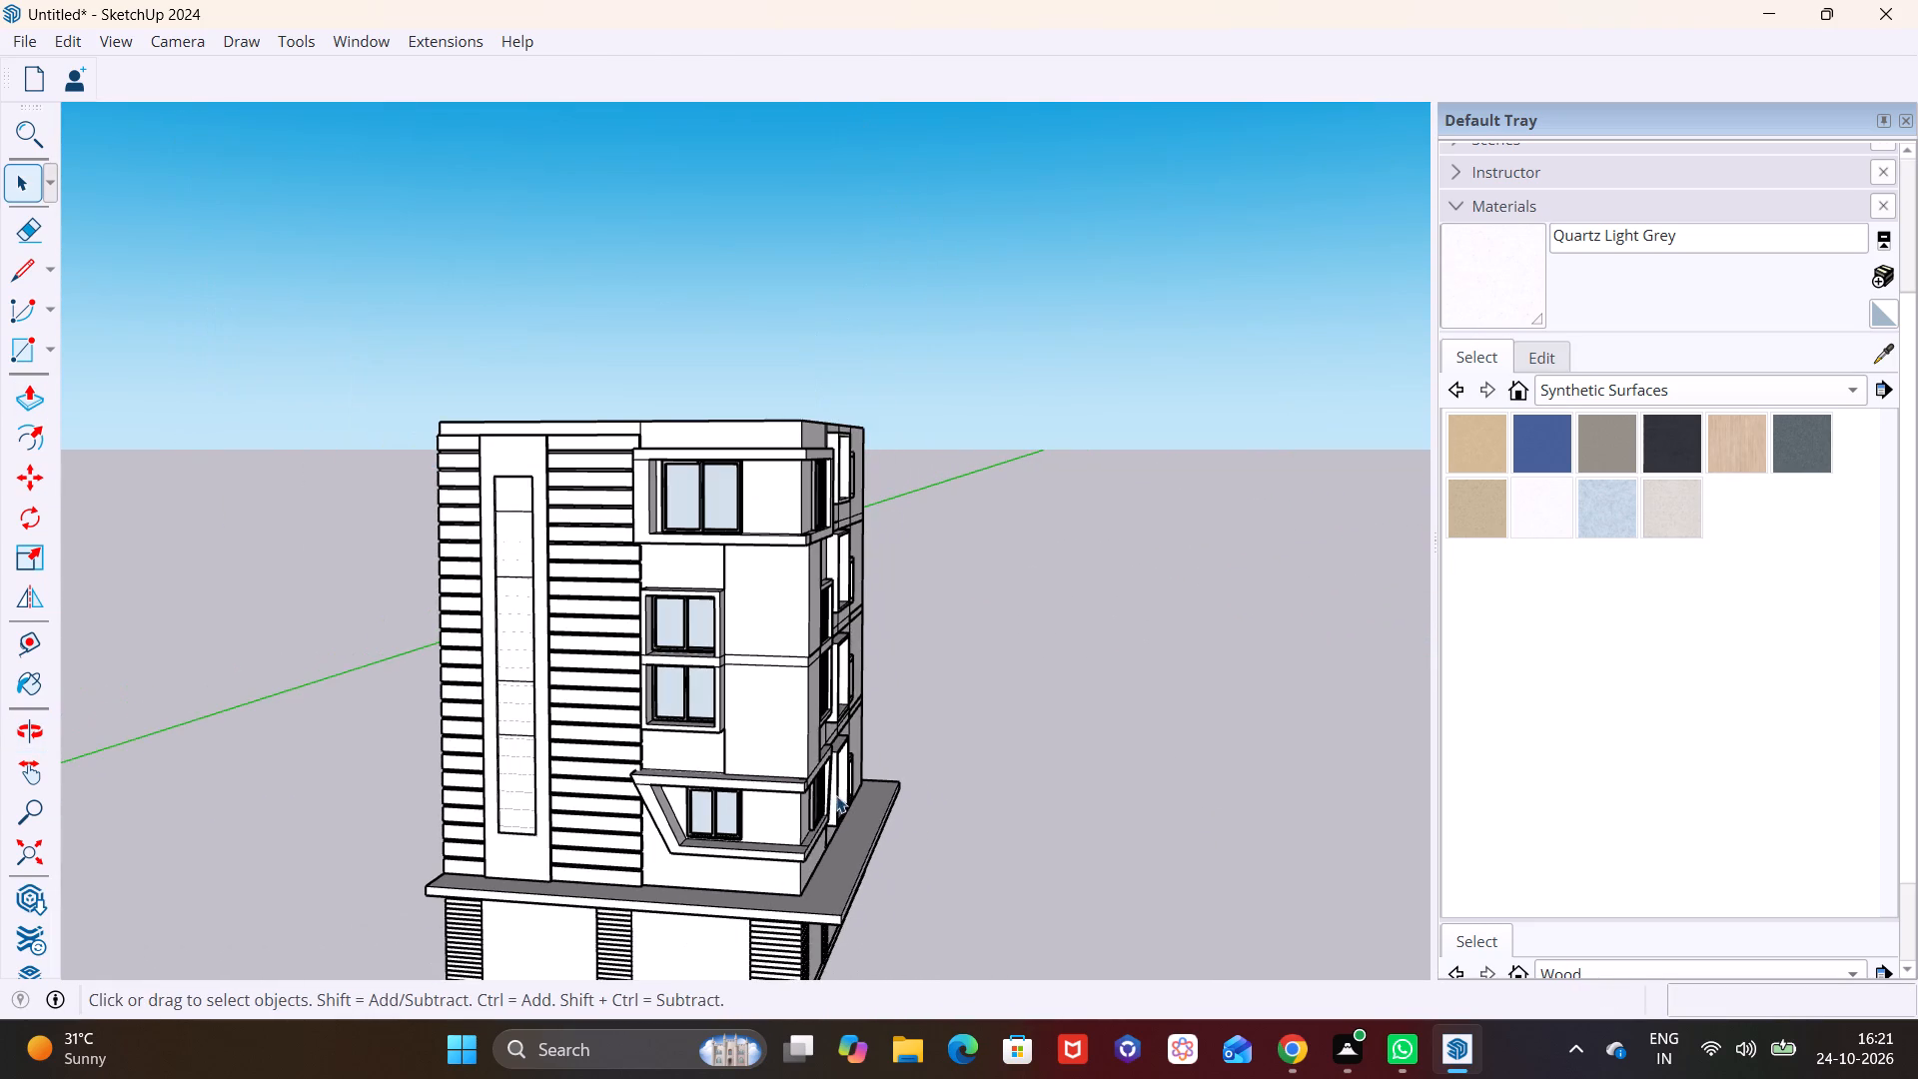
Push/pull the section of the recess's back face between the two rectangles outward about 4 1/4".
{"action": "middle_click_drag", "start_coordinate": [793, 766], "coordinate": [748, 758]}
{"action": "scroll", "coordinate": [583, 660], "scroll_direction": "up", "scroll_amount": 7}
{"action": "left_click", "coordinate": [459, 627]}
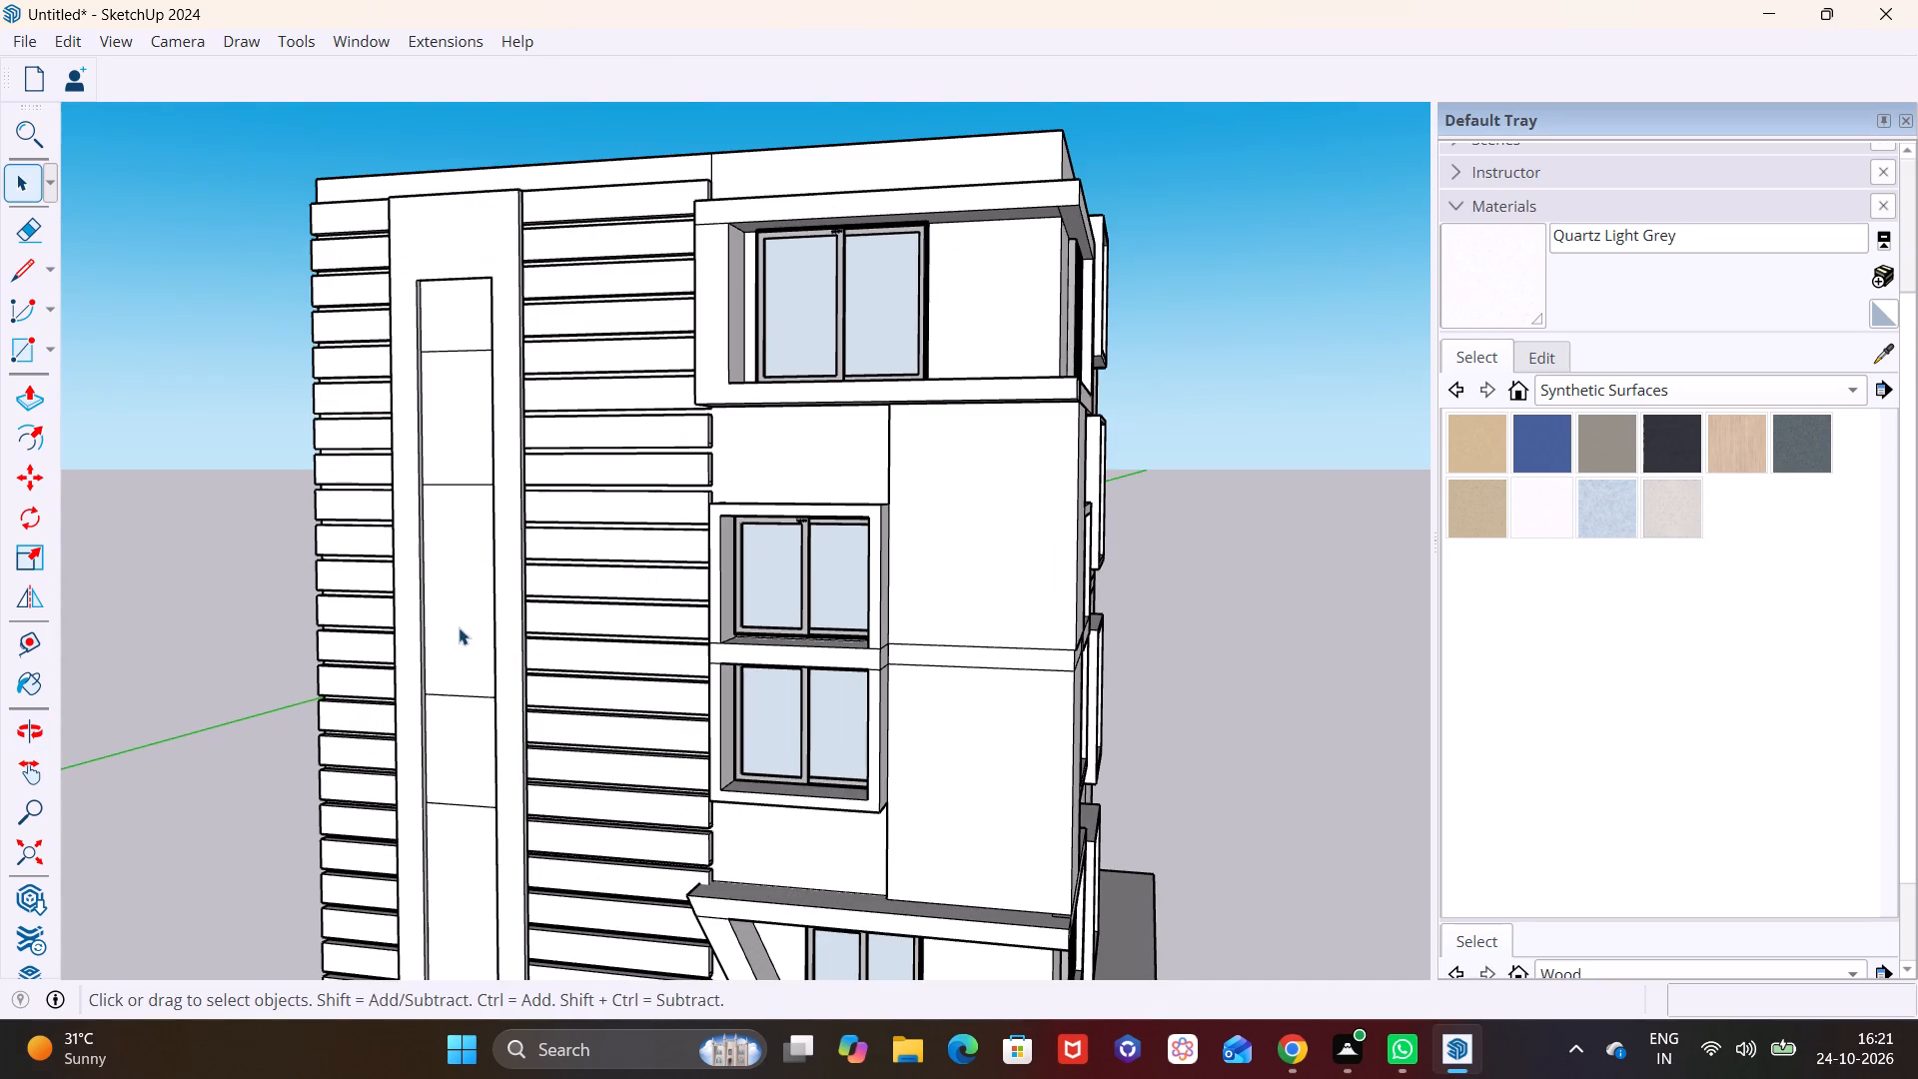
{"action": "left_click", "coordinate": [44, 402]}
{"action": "left_click", "coordinate": [477, 557]}
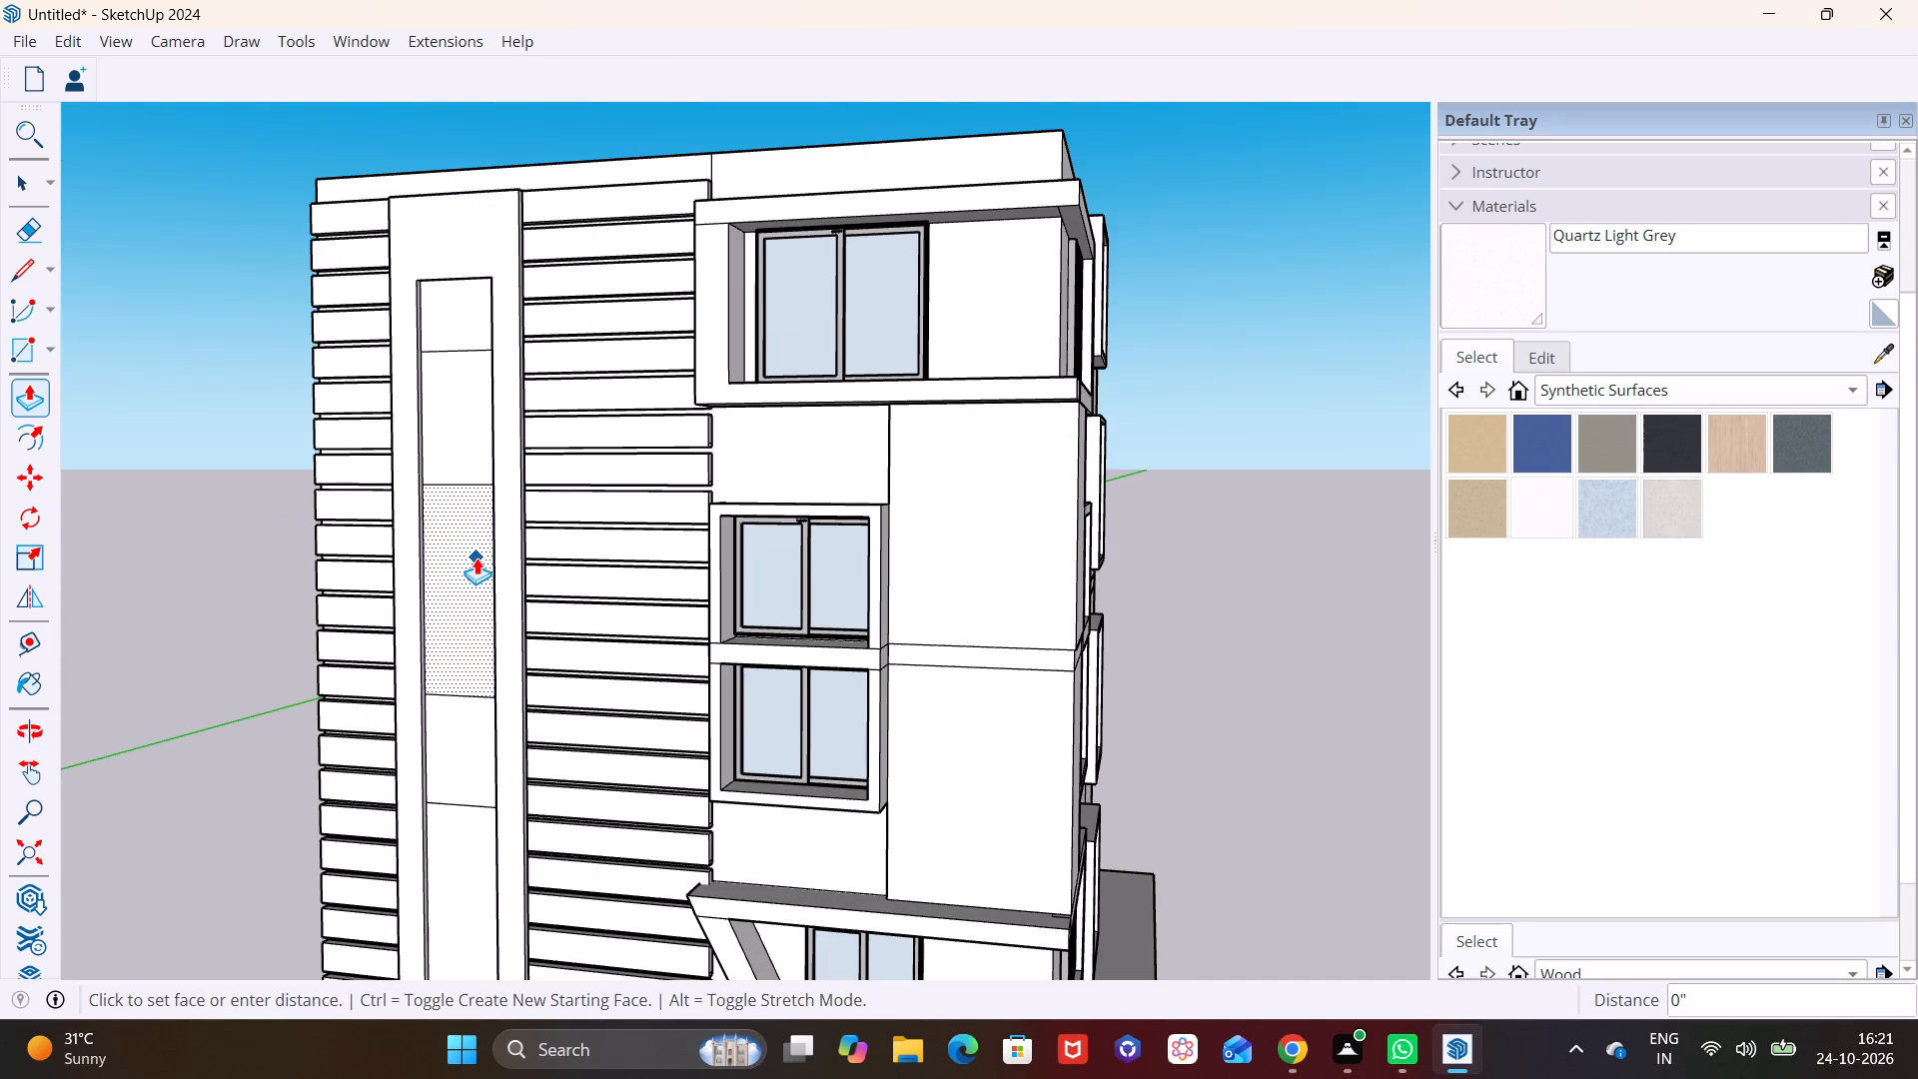
{"action": "left_click", "coordinate": [475, 558]}
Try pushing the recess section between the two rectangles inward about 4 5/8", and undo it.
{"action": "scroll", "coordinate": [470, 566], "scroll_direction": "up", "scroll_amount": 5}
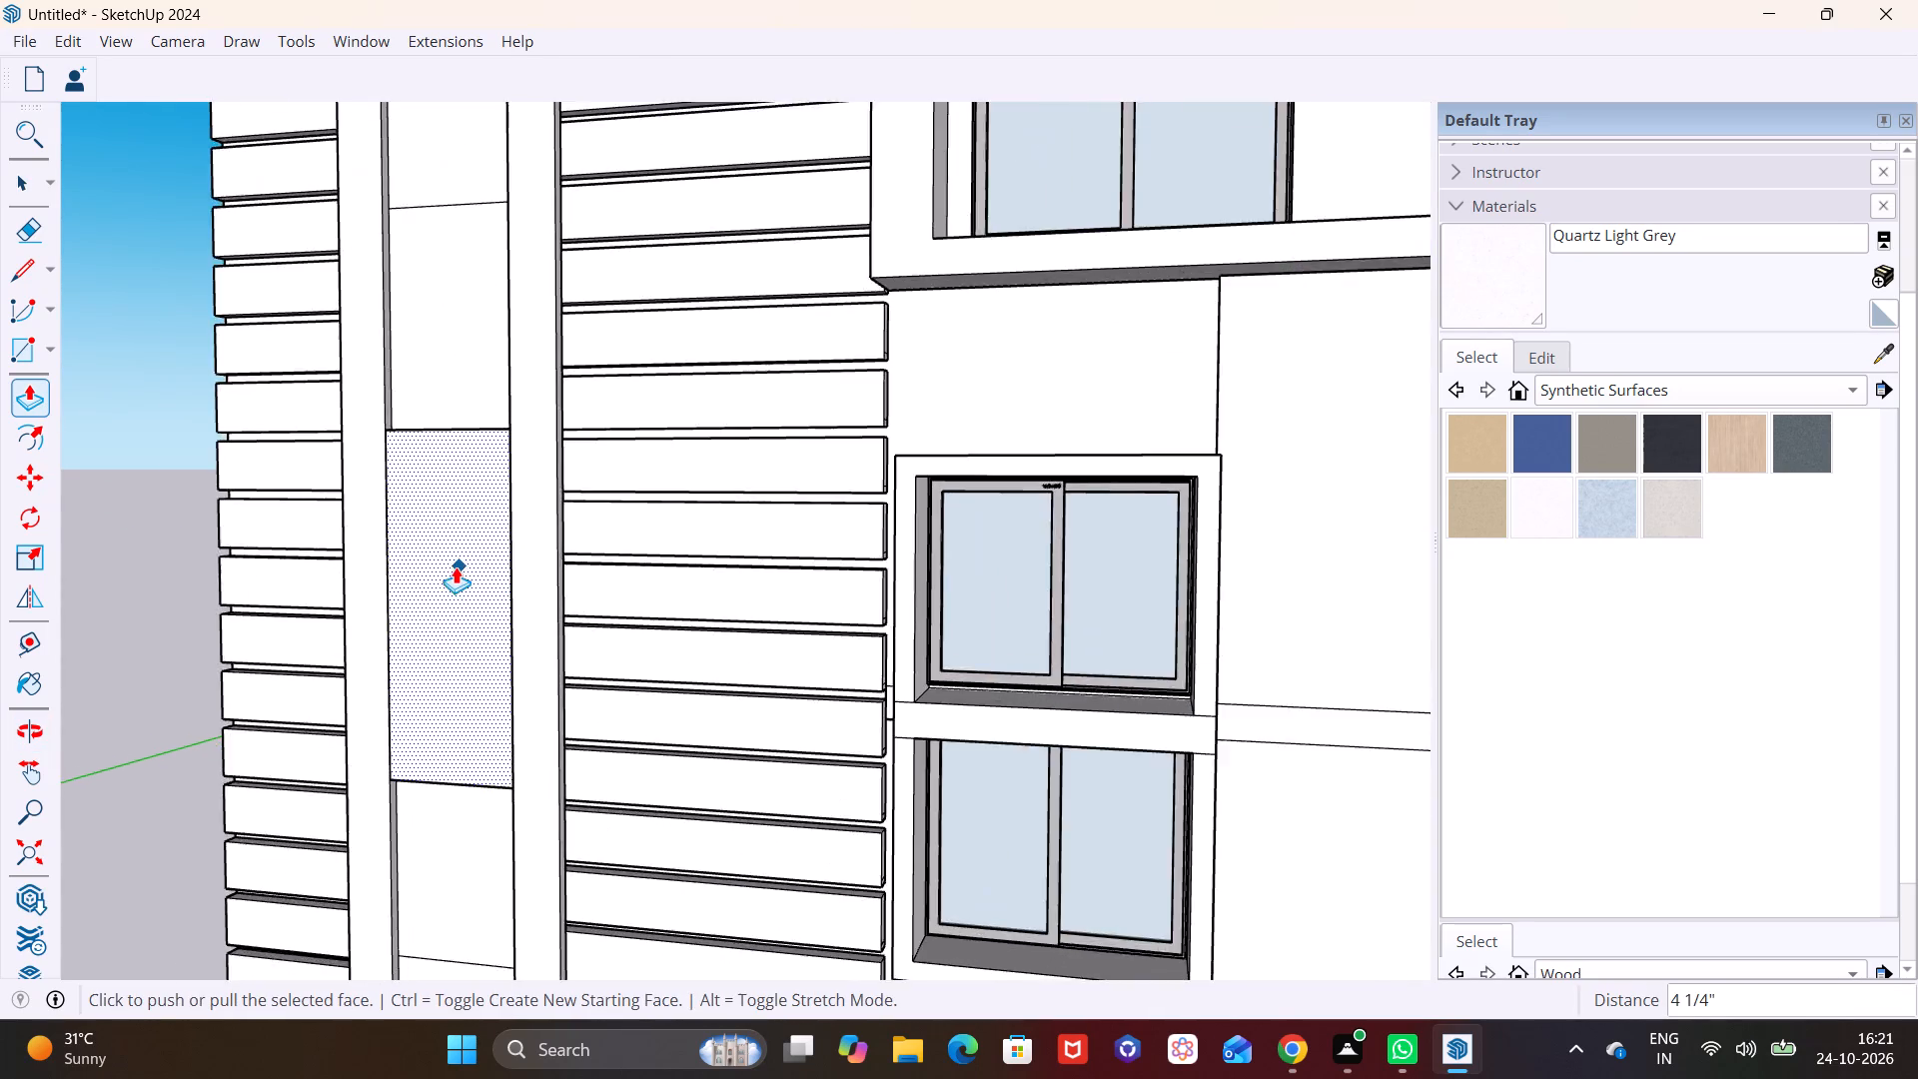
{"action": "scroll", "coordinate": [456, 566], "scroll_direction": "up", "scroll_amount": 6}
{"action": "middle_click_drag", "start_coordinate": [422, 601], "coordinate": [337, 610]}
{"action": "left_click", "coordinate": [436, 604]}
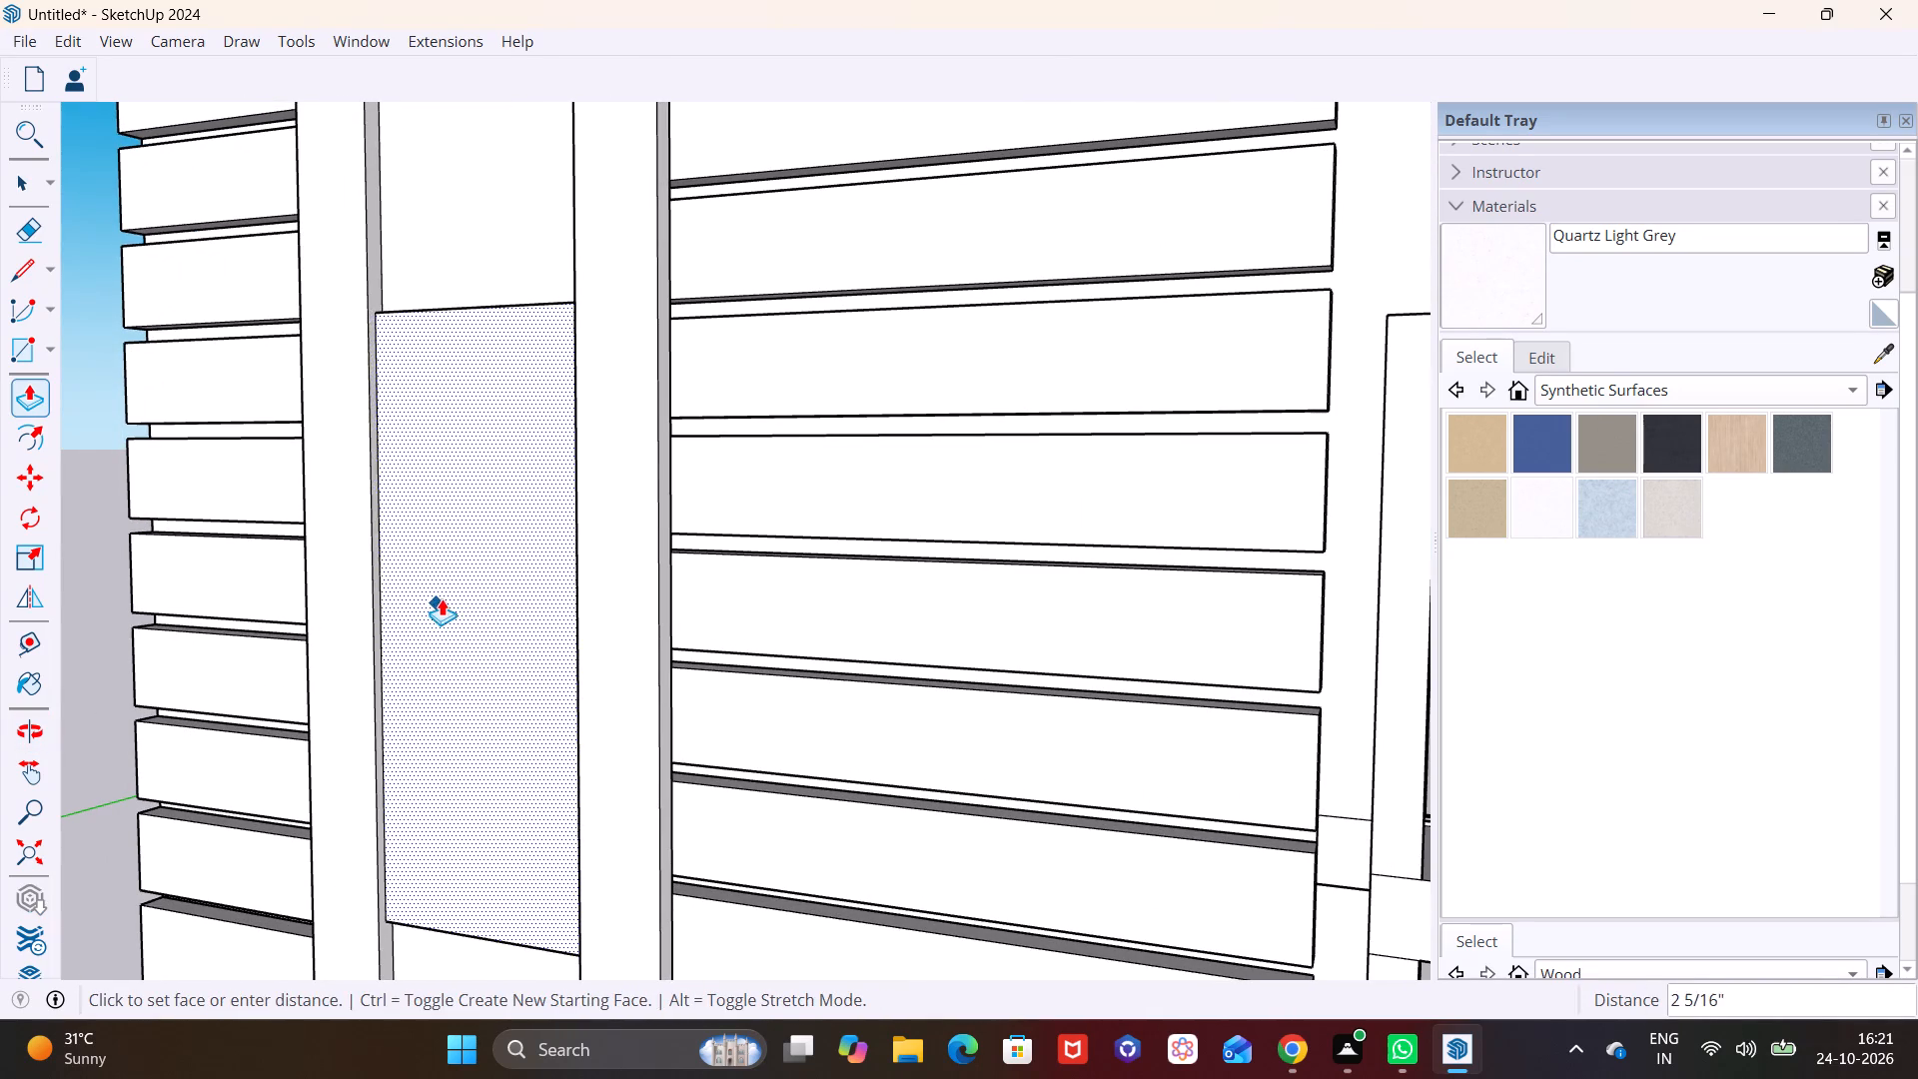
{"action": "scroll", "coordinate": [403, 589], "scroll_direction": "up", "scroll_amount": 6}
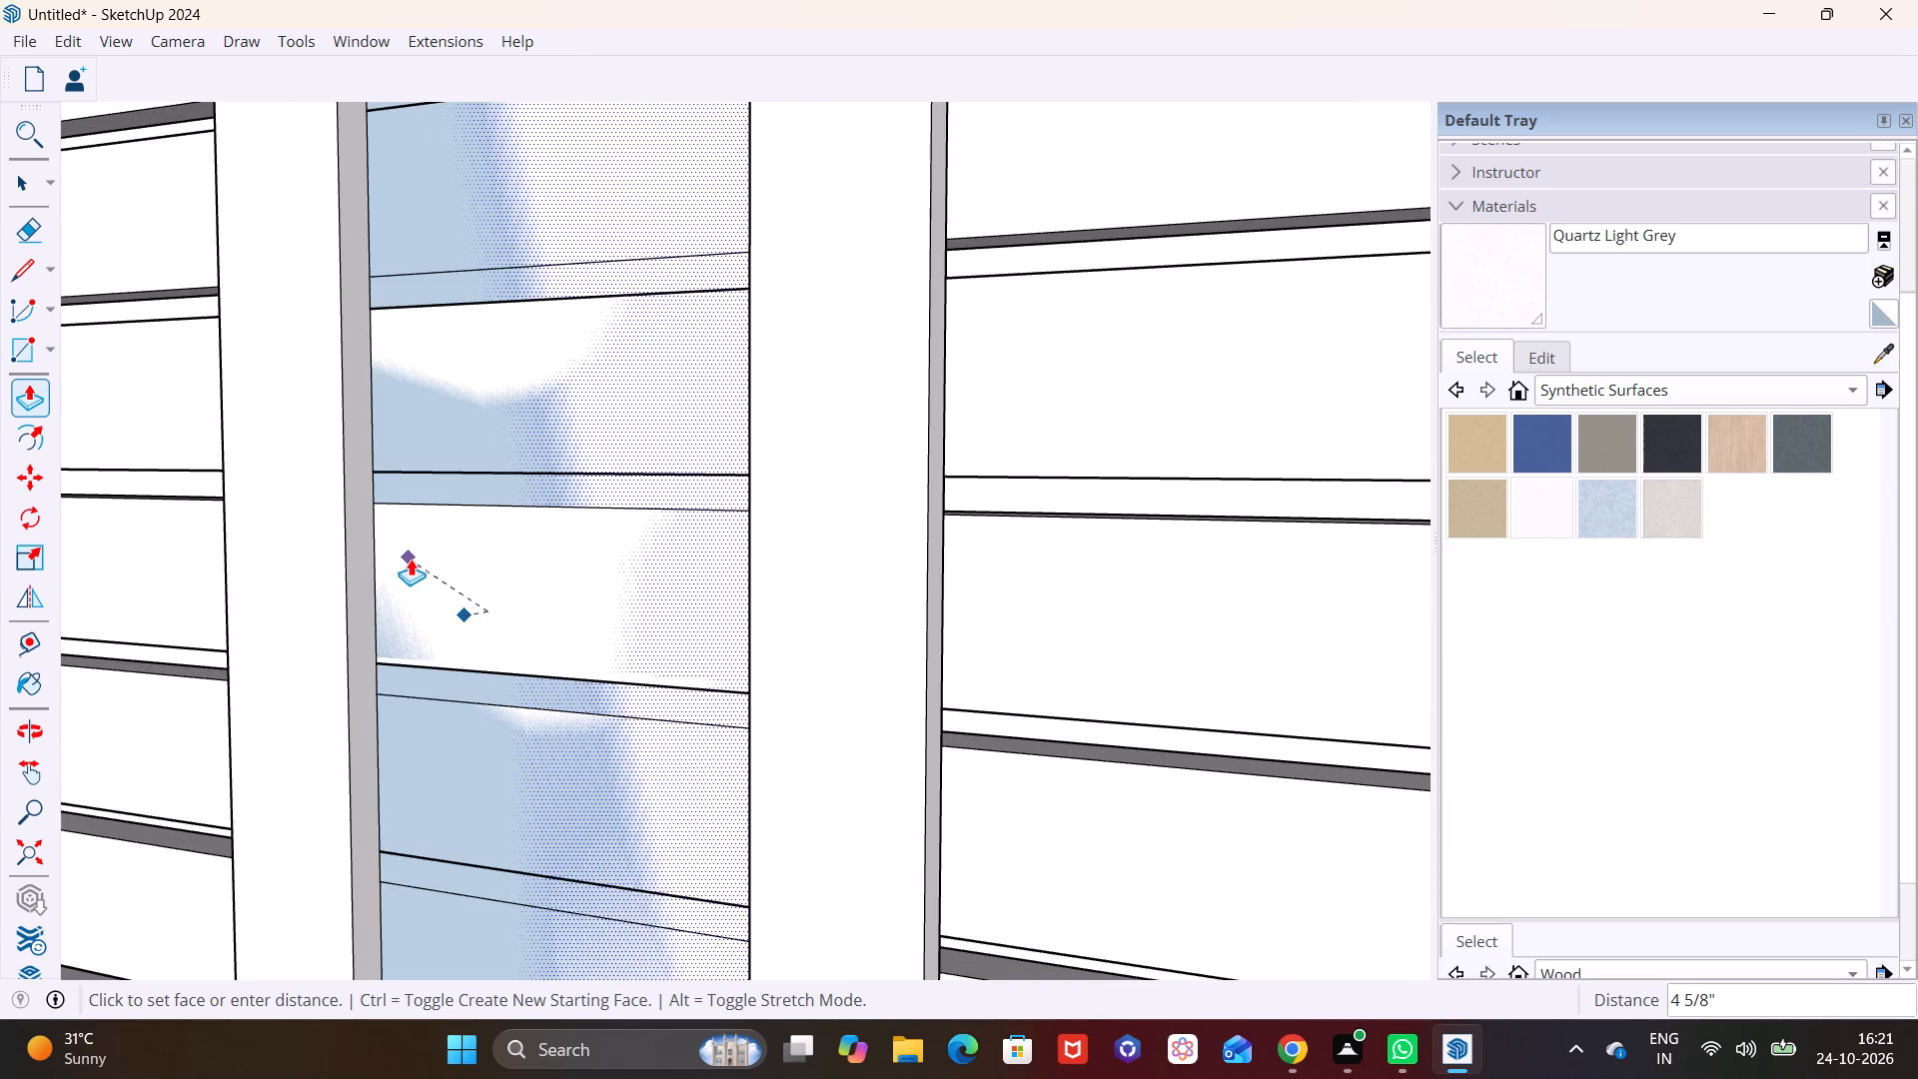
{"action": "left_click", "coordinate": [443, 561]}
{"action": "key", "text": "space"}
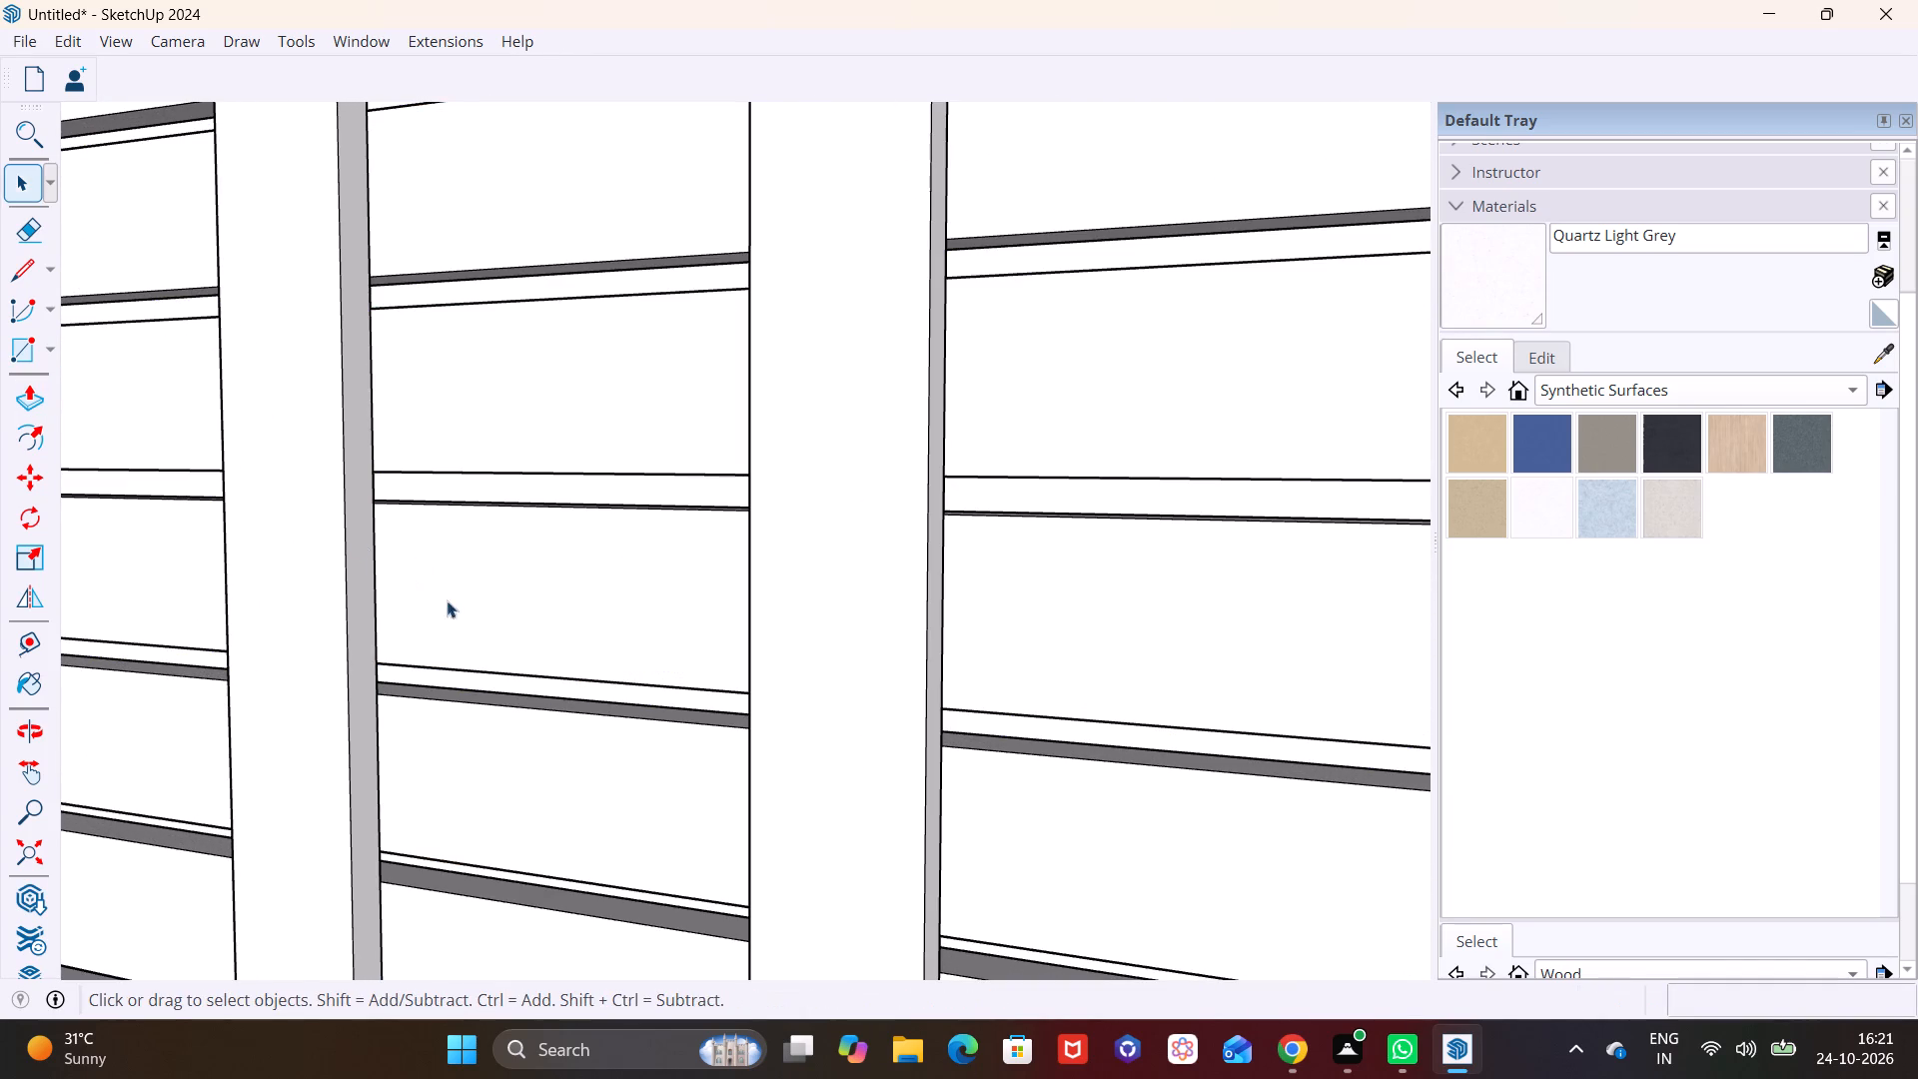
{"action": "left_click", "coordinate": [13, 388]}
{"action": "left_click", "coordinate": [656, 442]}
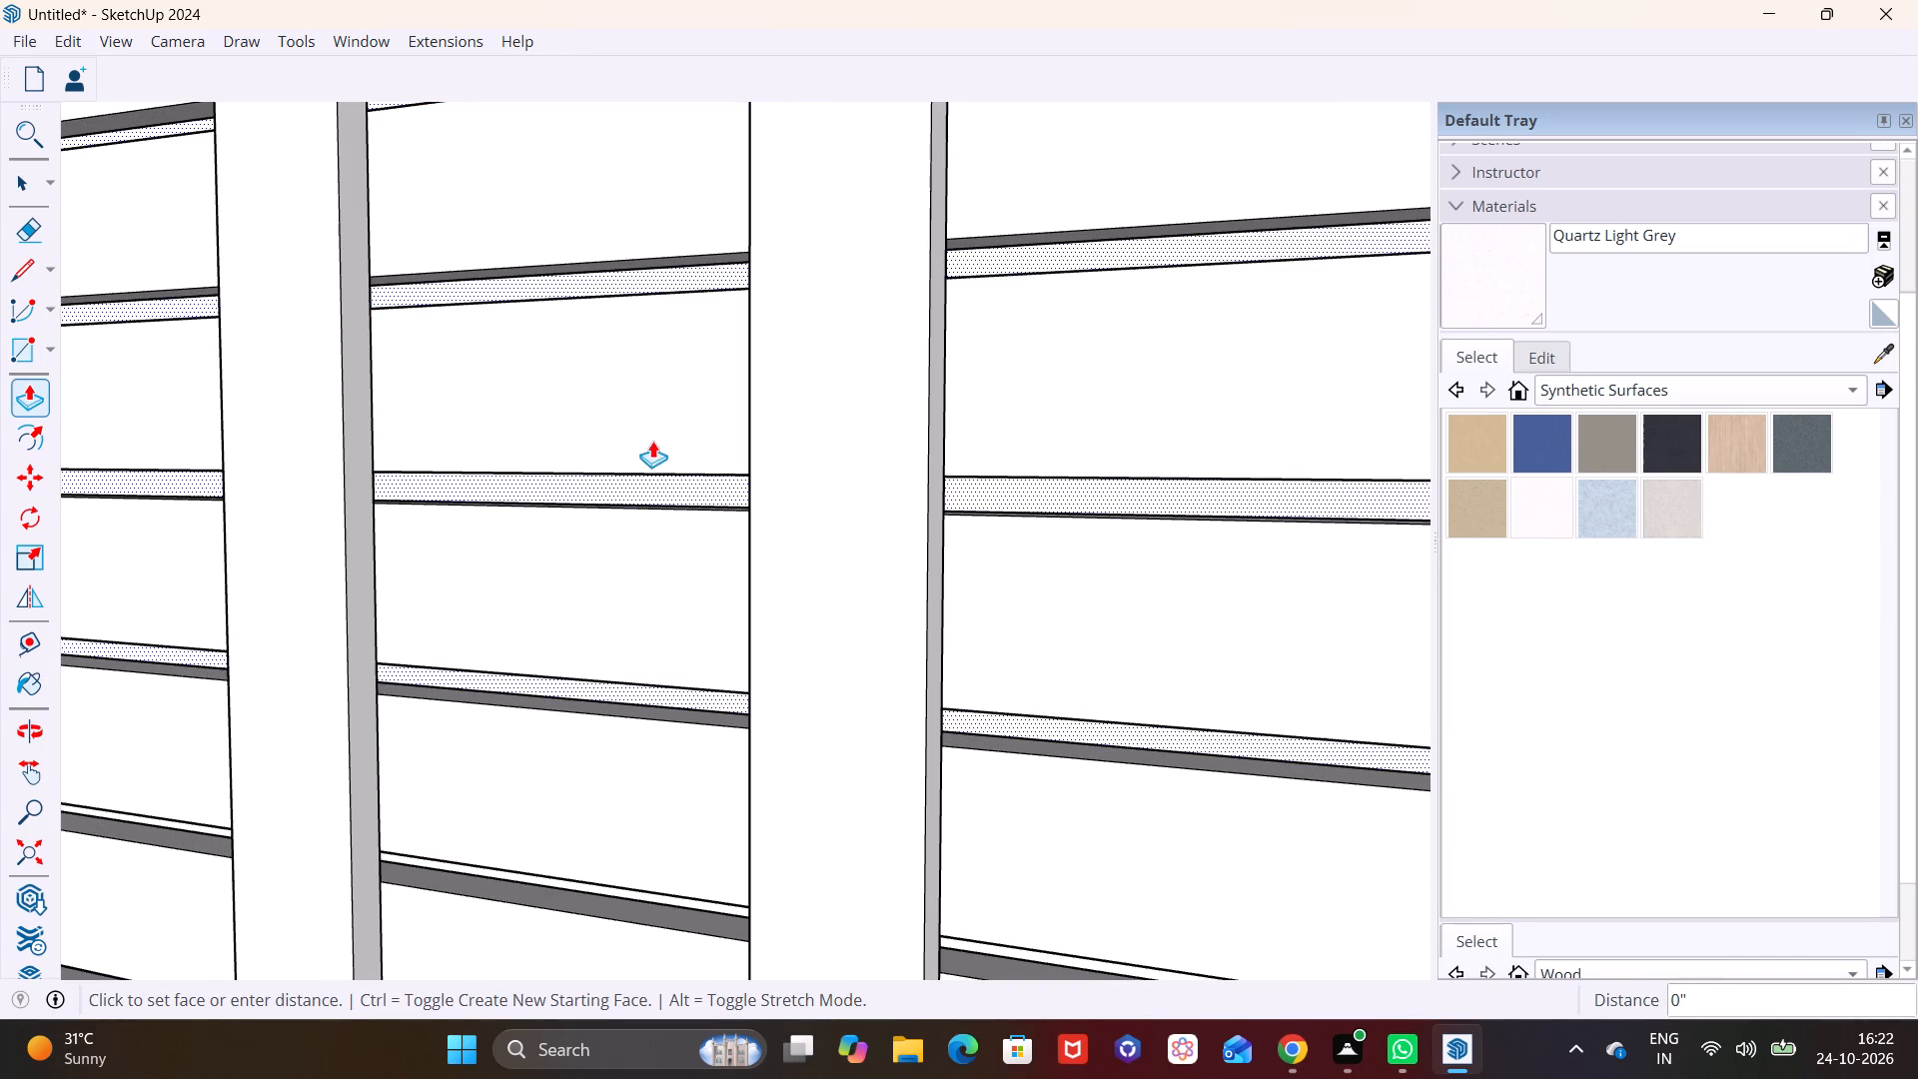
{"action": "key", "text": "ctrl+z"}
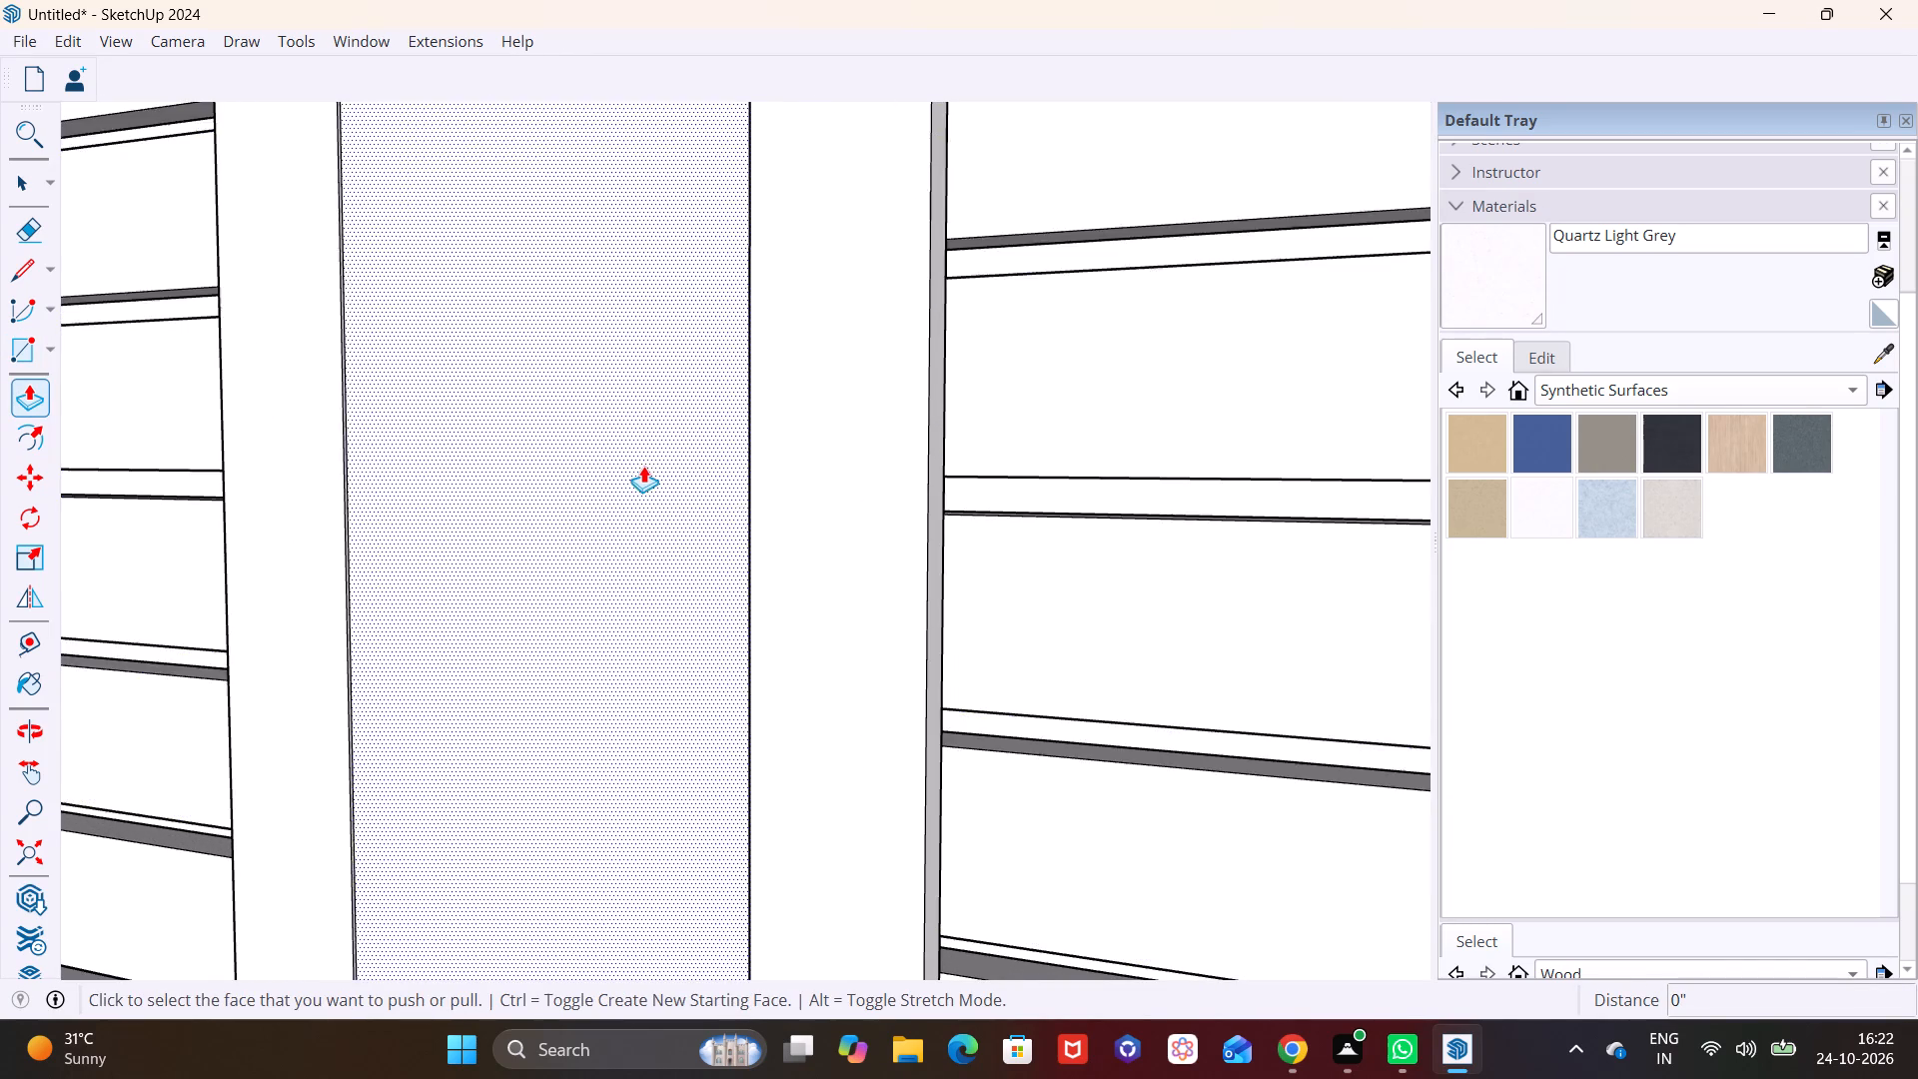
Push/pull the recess's second section from the top flush with the panel front, and push it back inward about 3 11/16".
{"action": "scroll", "coordinate": [645, 493], "scroll_direction": "down", "scroll_amount": 11}
{"action": "left_click", "coordinate": [599, 553]}
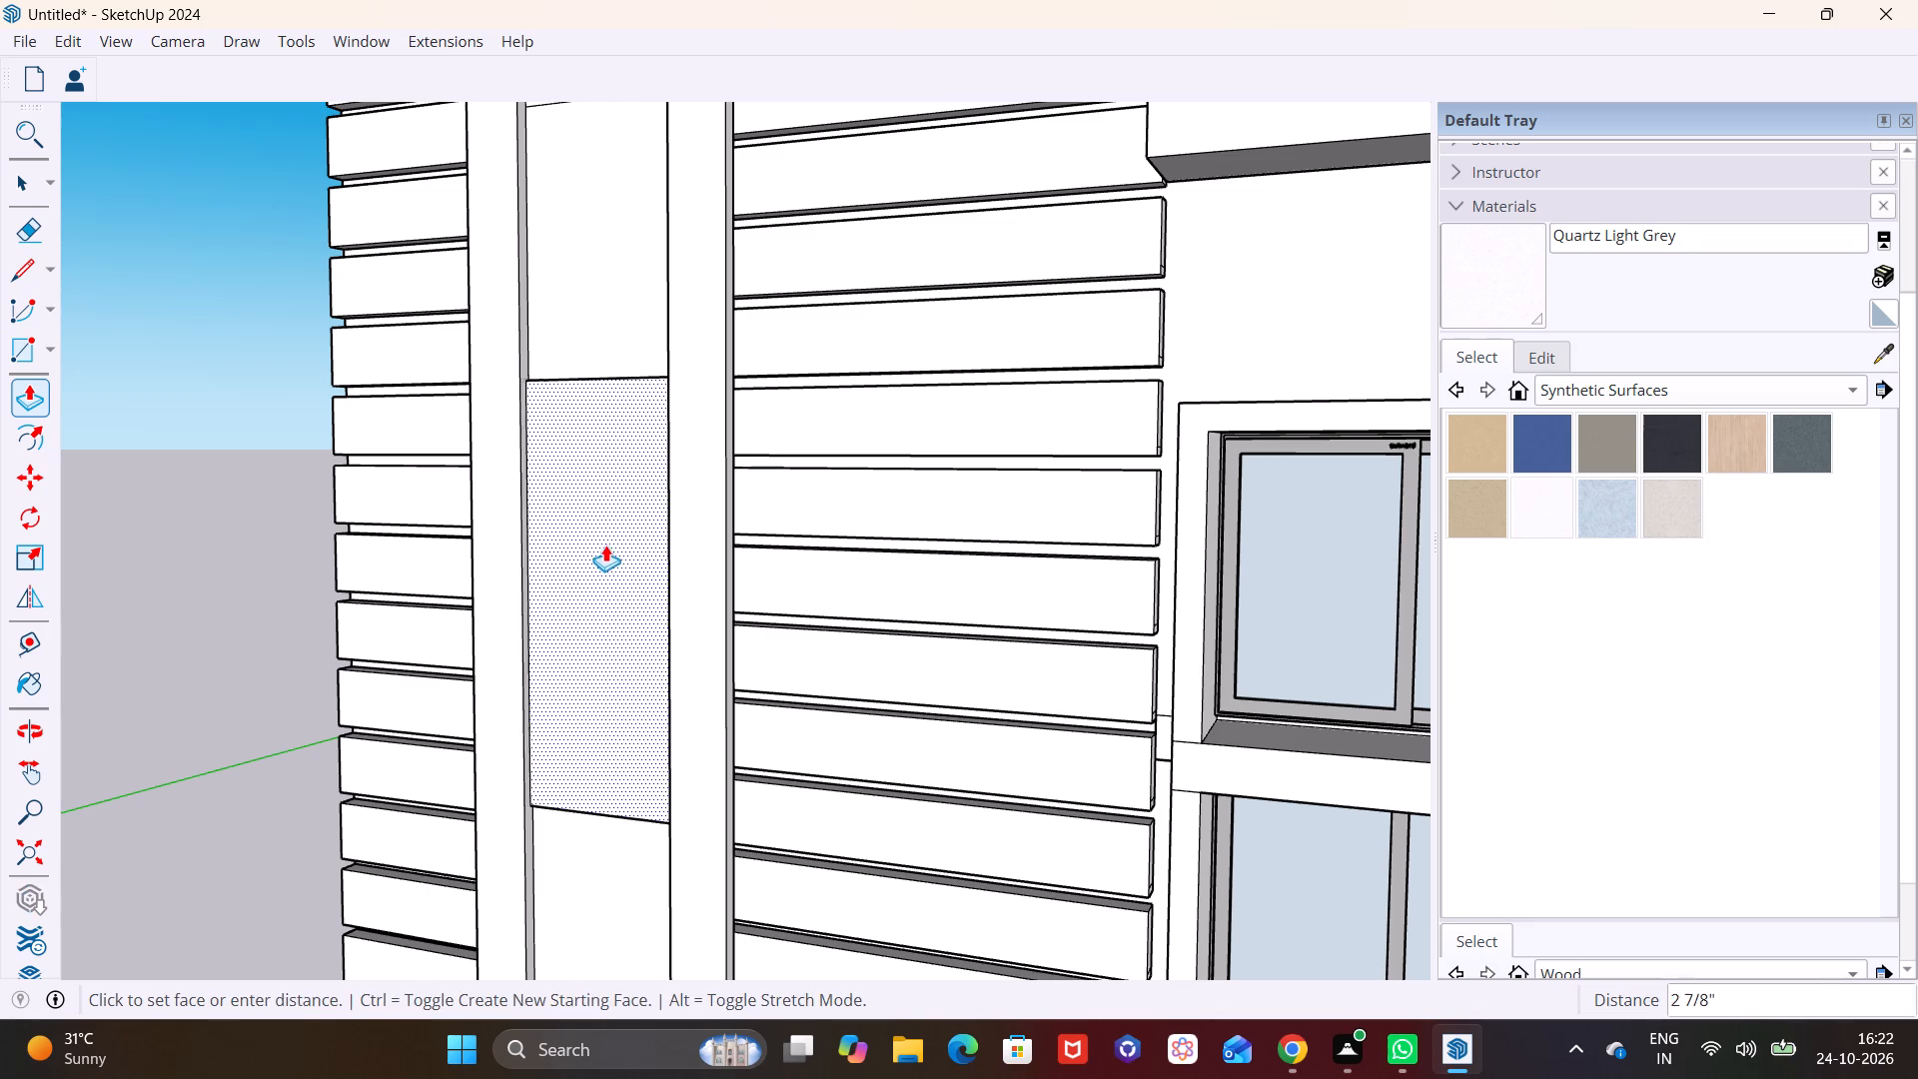
{"action": "scroll", "coordinate": [596, 539], "scroll_direction": "up", "scroll_amount": 6}
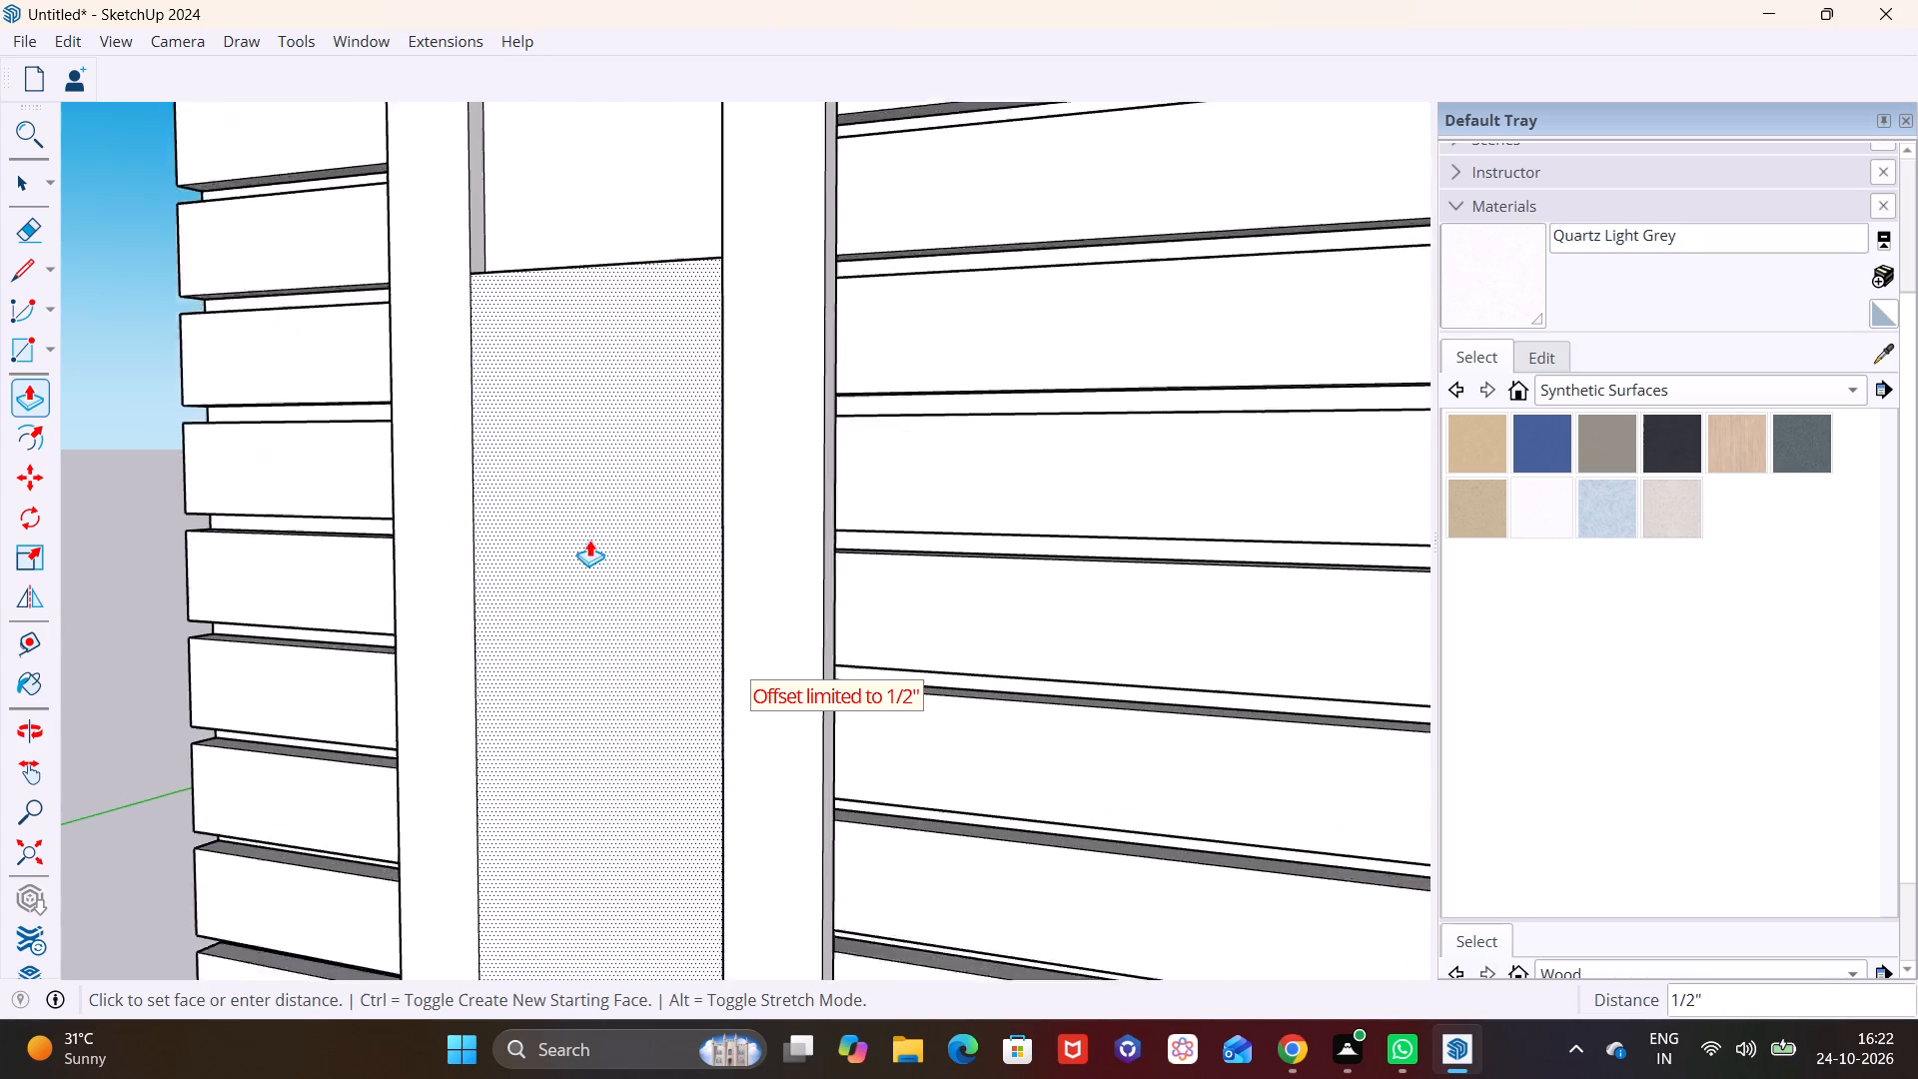
{"action": "scroll", "coordinate": [539, 223], "scroll_direction": "up", "scroll_amount": 4}
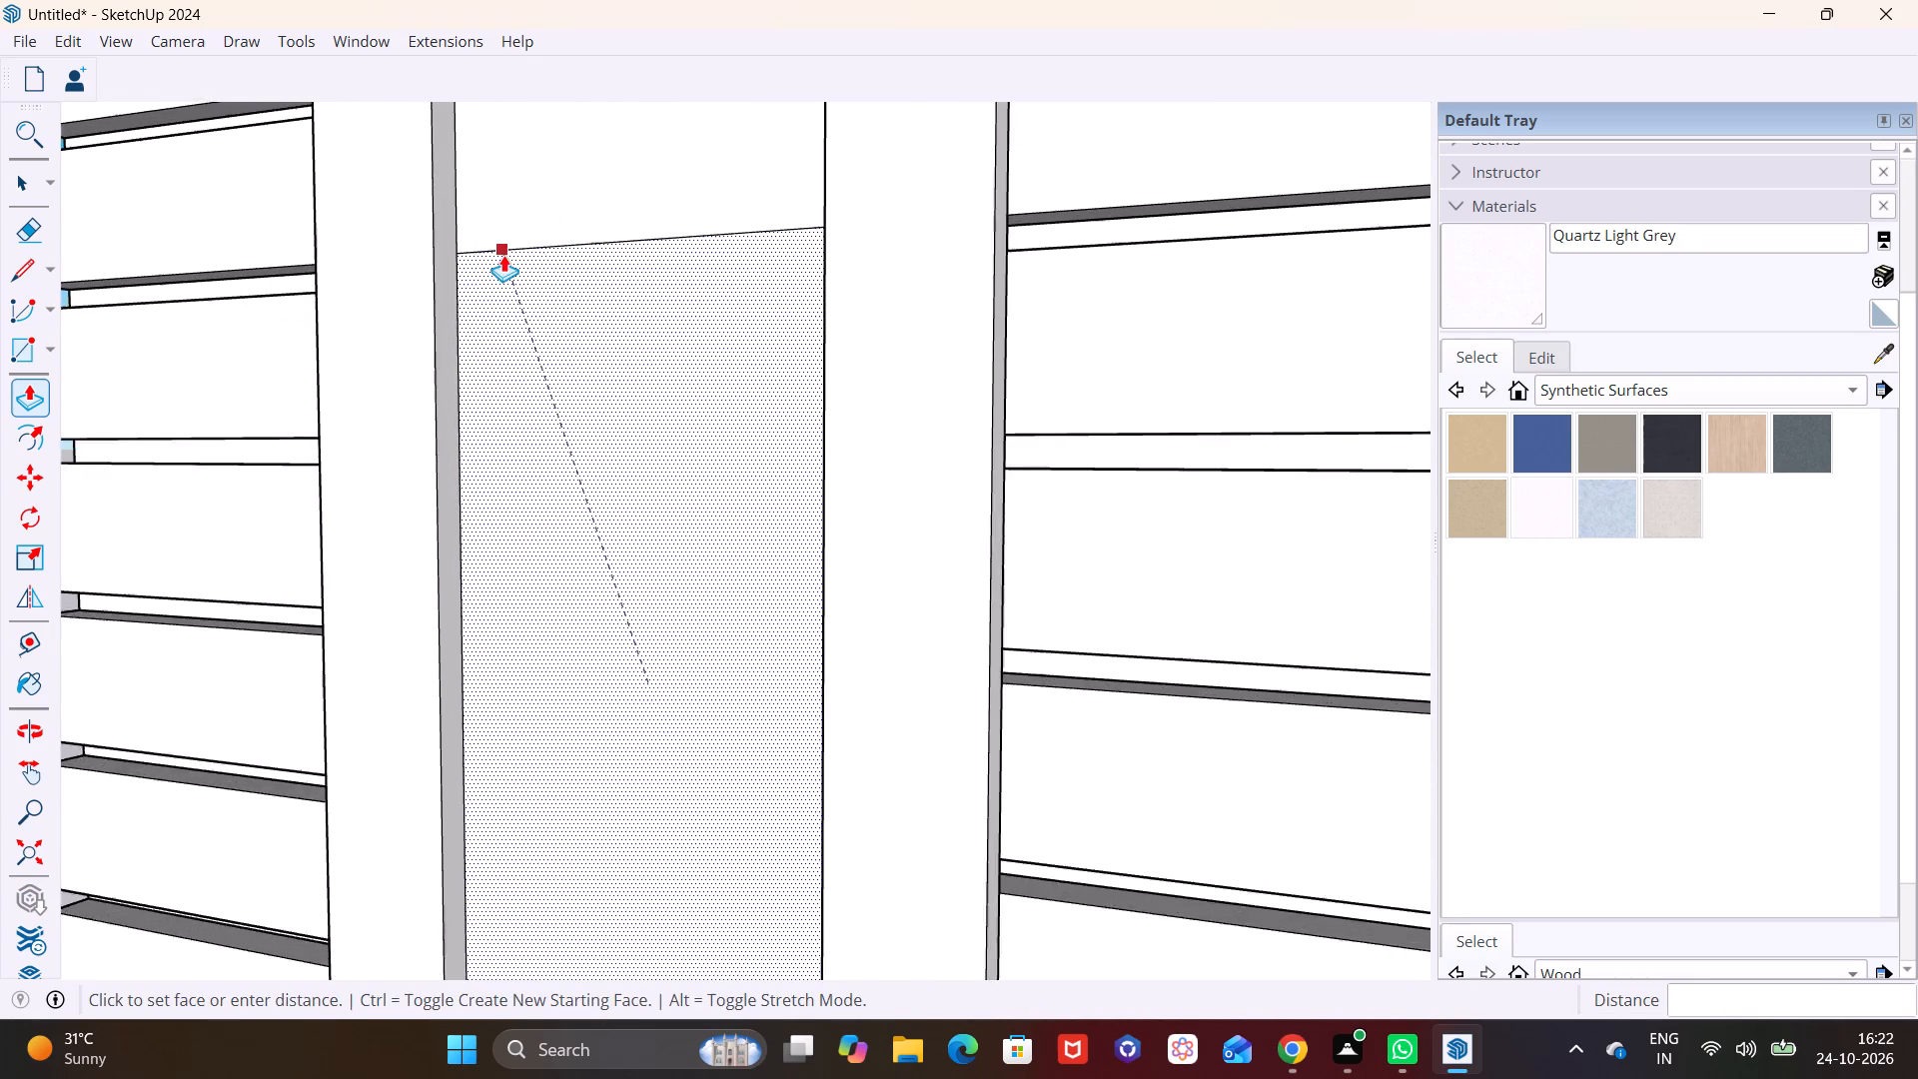
{"action": "scroll", "coordinate": [447, 238], "scroll_direction": "up", "scroll_amount": 10}
{"action": "middle_click_drag", "start_coordinate": [449, 263], "coordinate": [397, 359]}
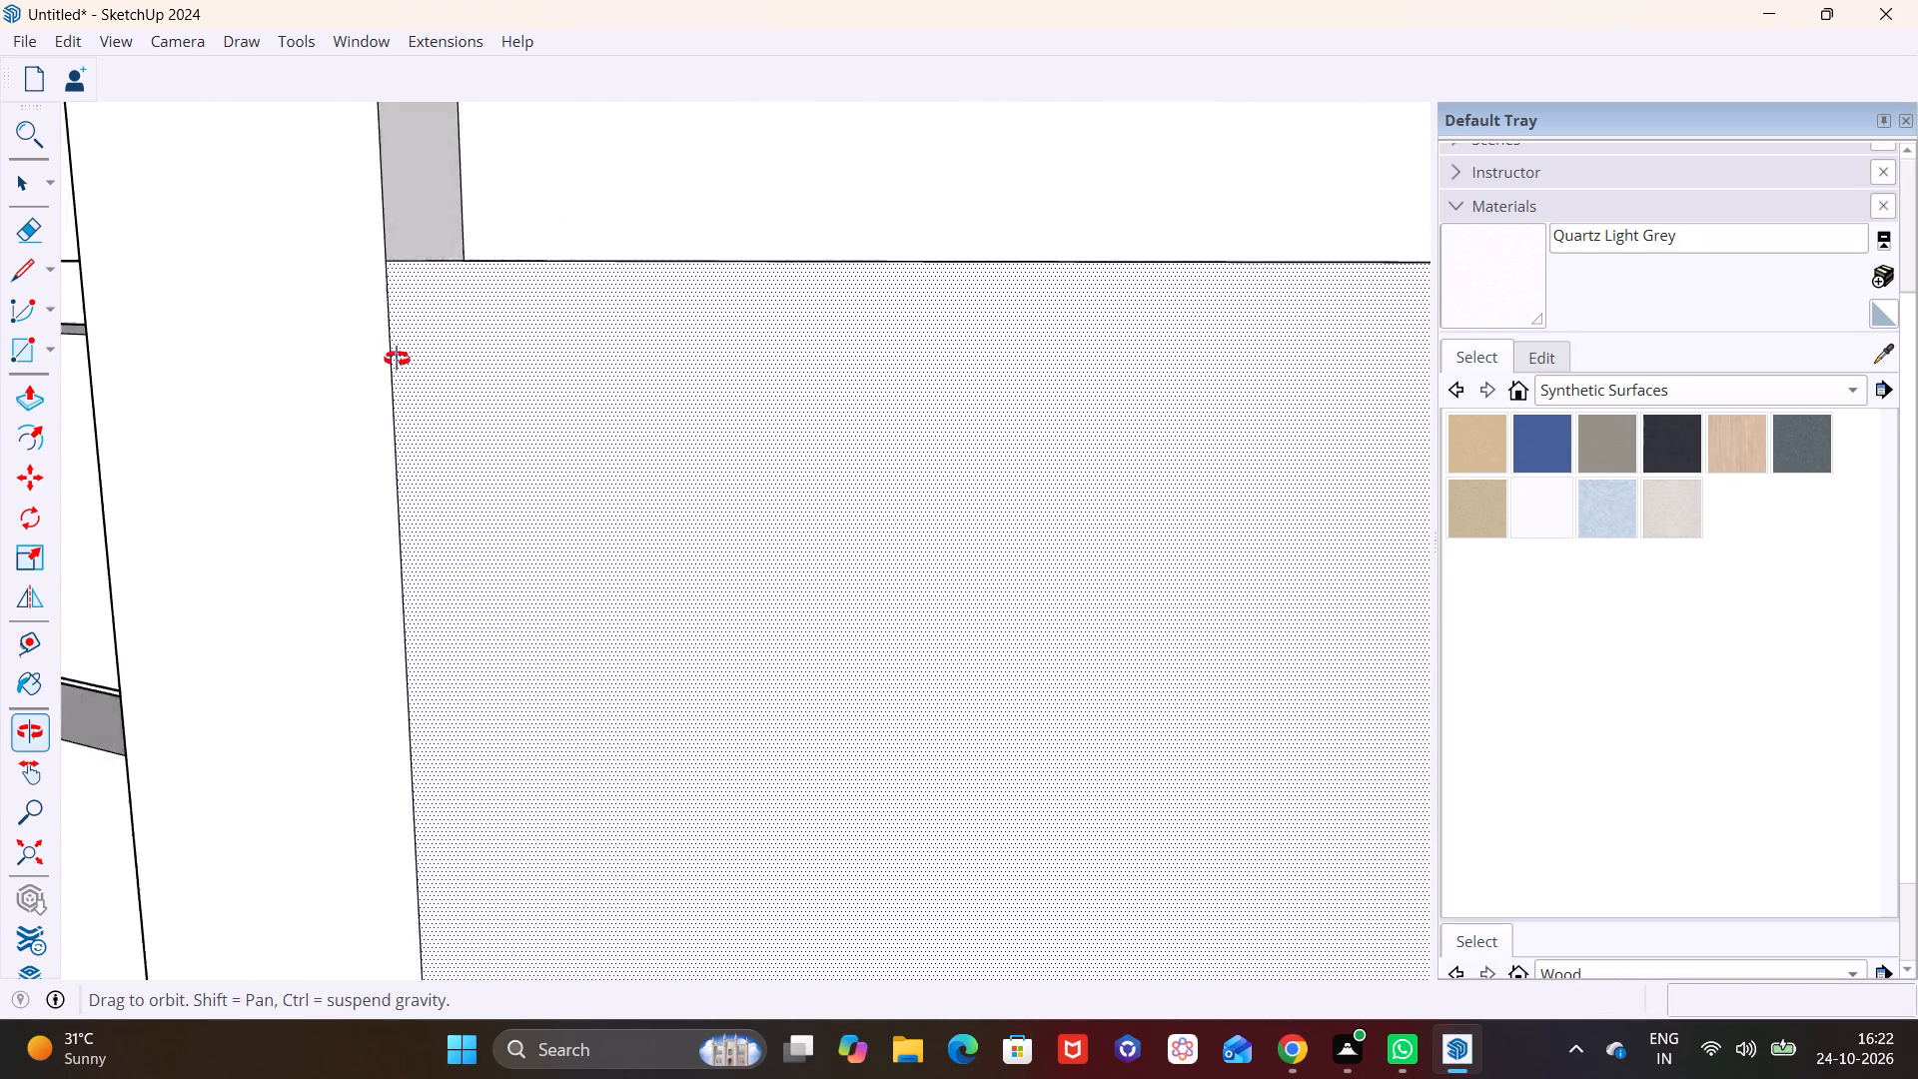
{"action": "middle_click_drag", "start_coordinate": [397, 359], "coordinate": [339, 525]}
{"action": "left_click", "coordinate": [412, 259]}
{"action": "left_click", "coordinate": [417, 285]}
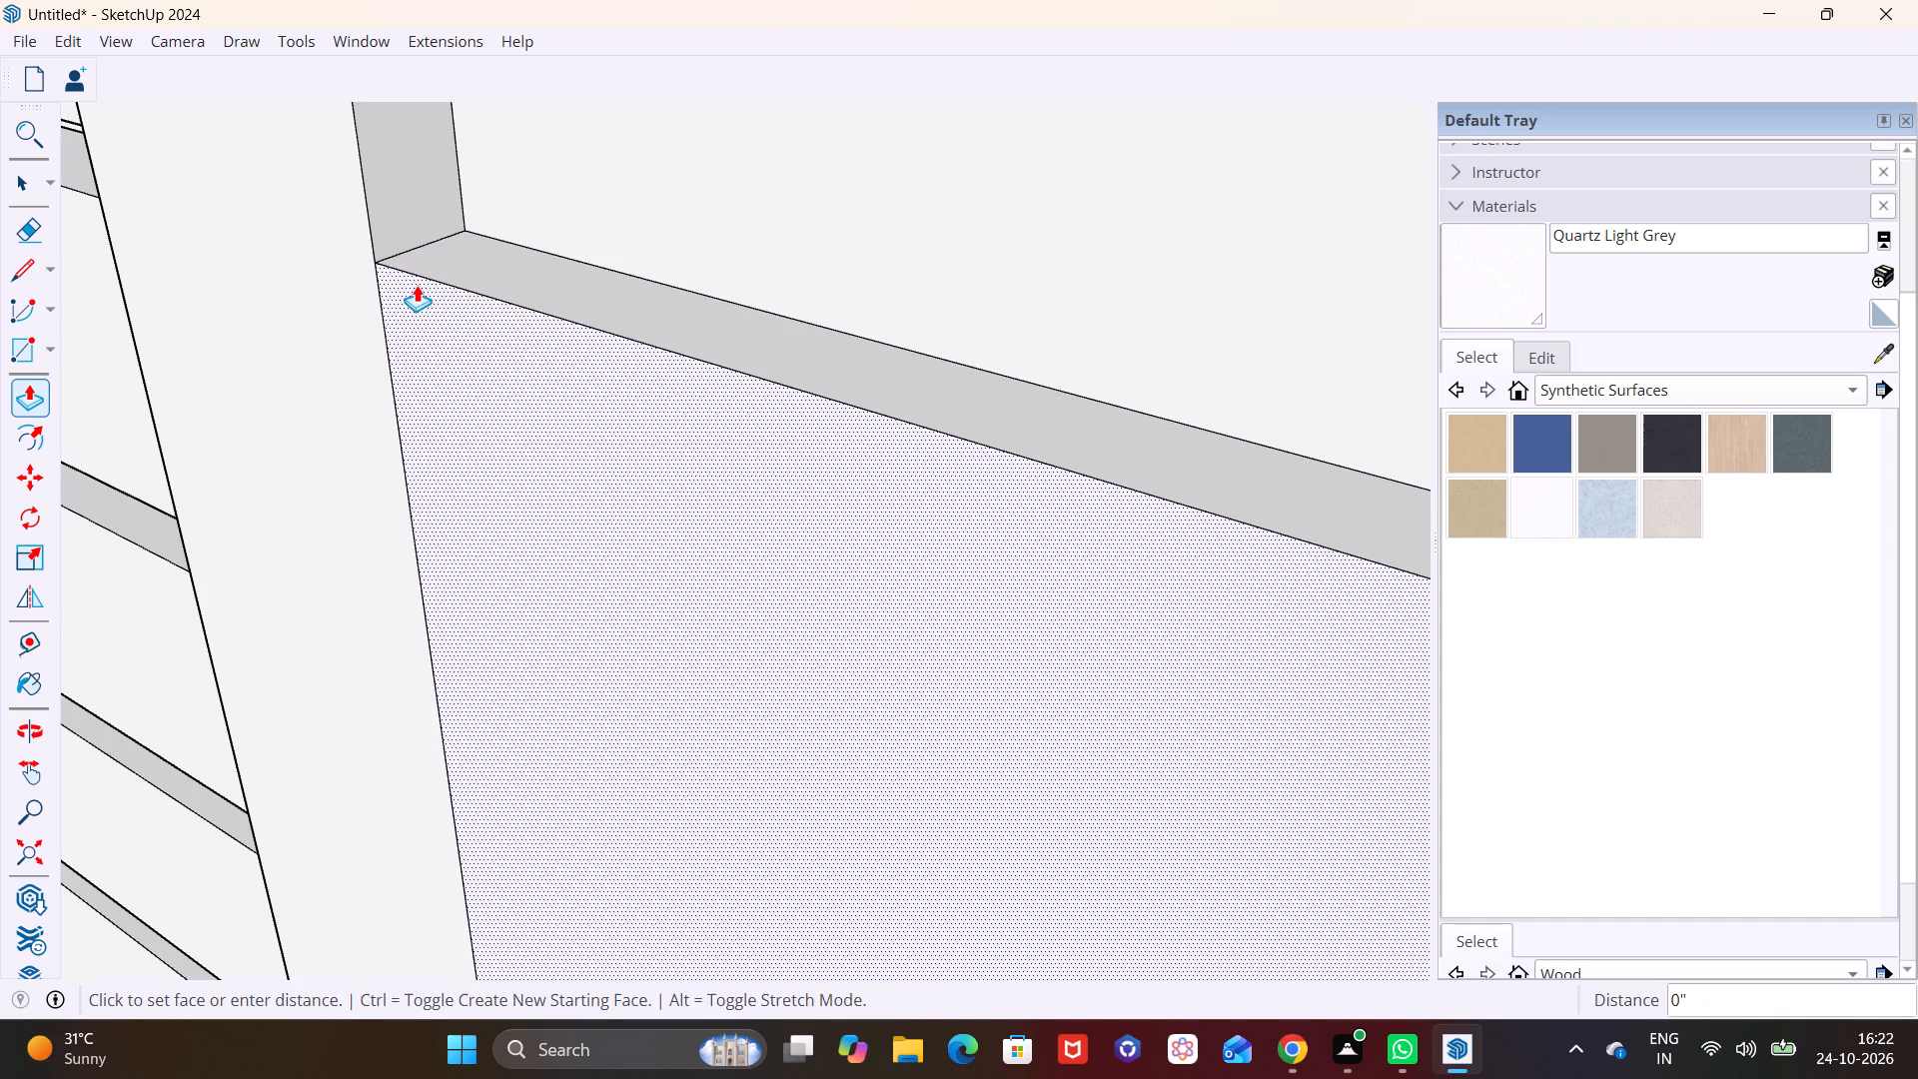
{"action": "left_click", "coordinate": [485, 254]}
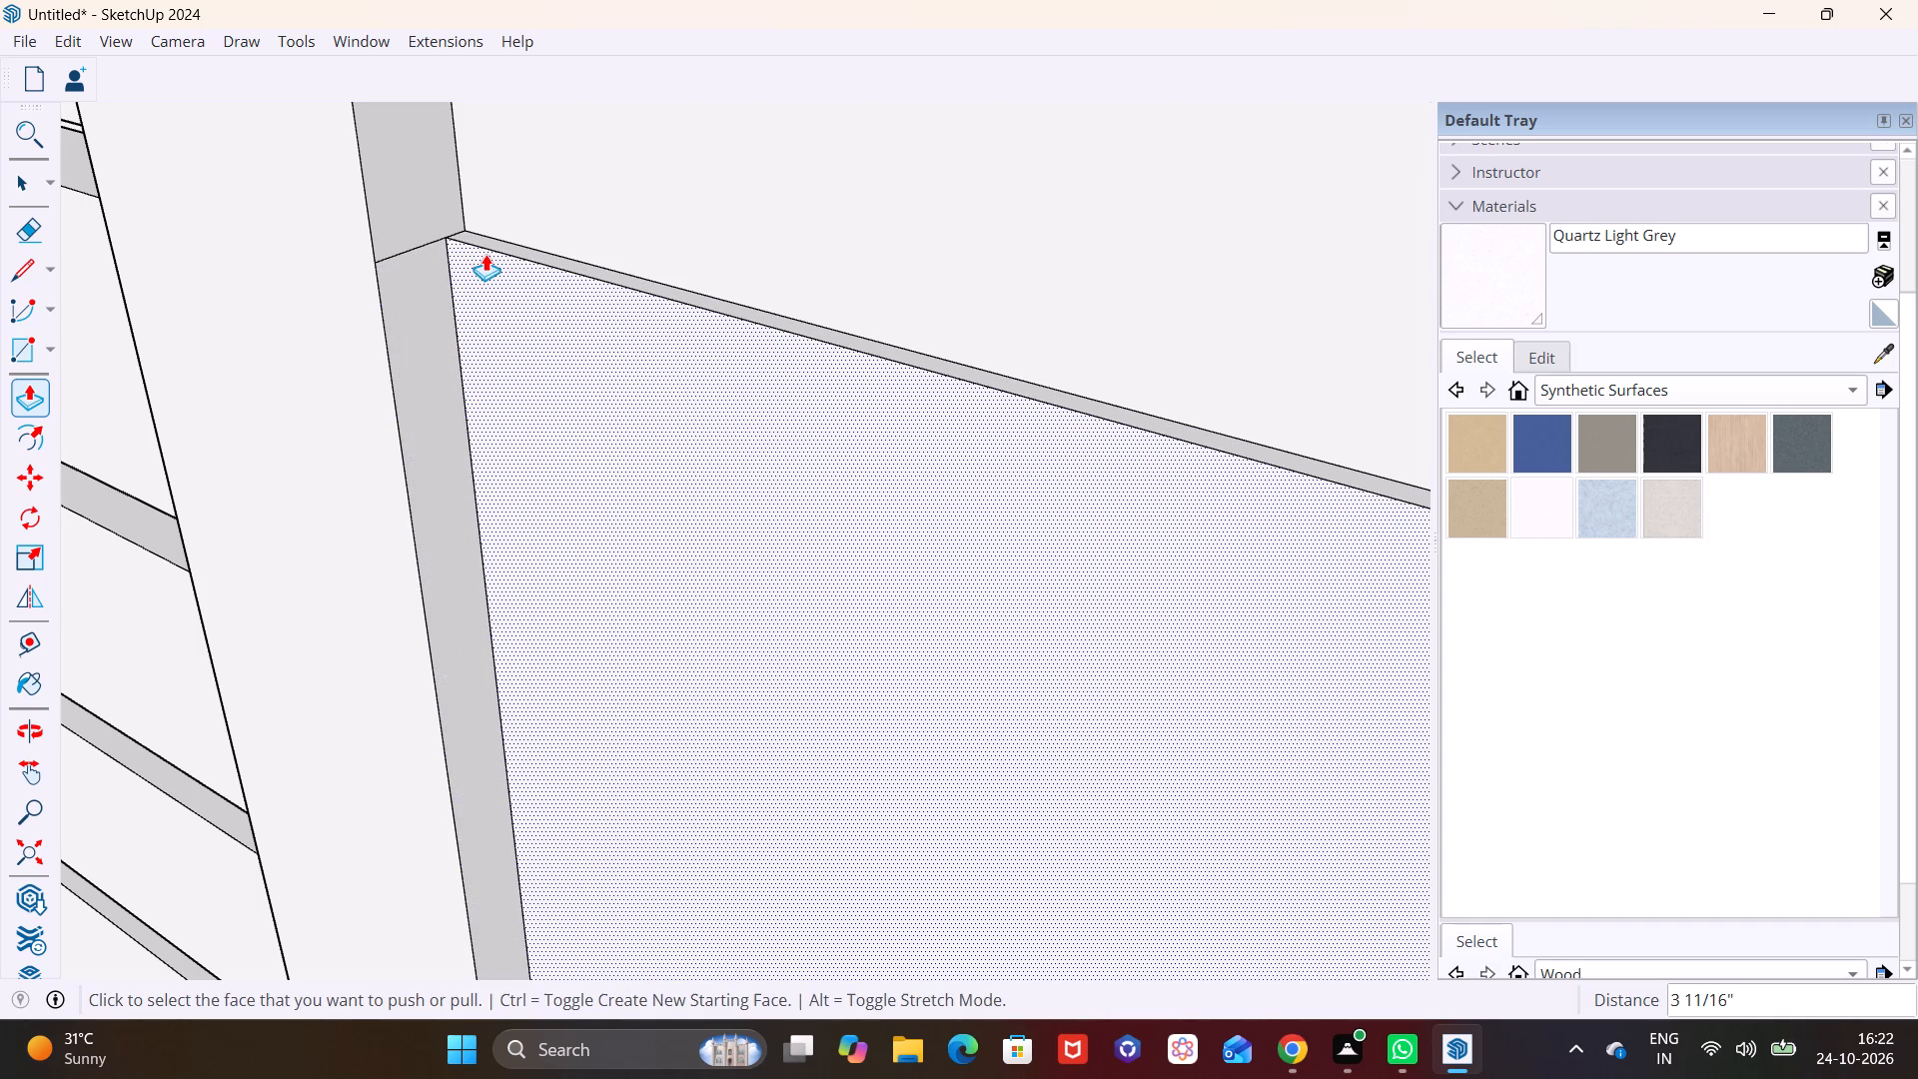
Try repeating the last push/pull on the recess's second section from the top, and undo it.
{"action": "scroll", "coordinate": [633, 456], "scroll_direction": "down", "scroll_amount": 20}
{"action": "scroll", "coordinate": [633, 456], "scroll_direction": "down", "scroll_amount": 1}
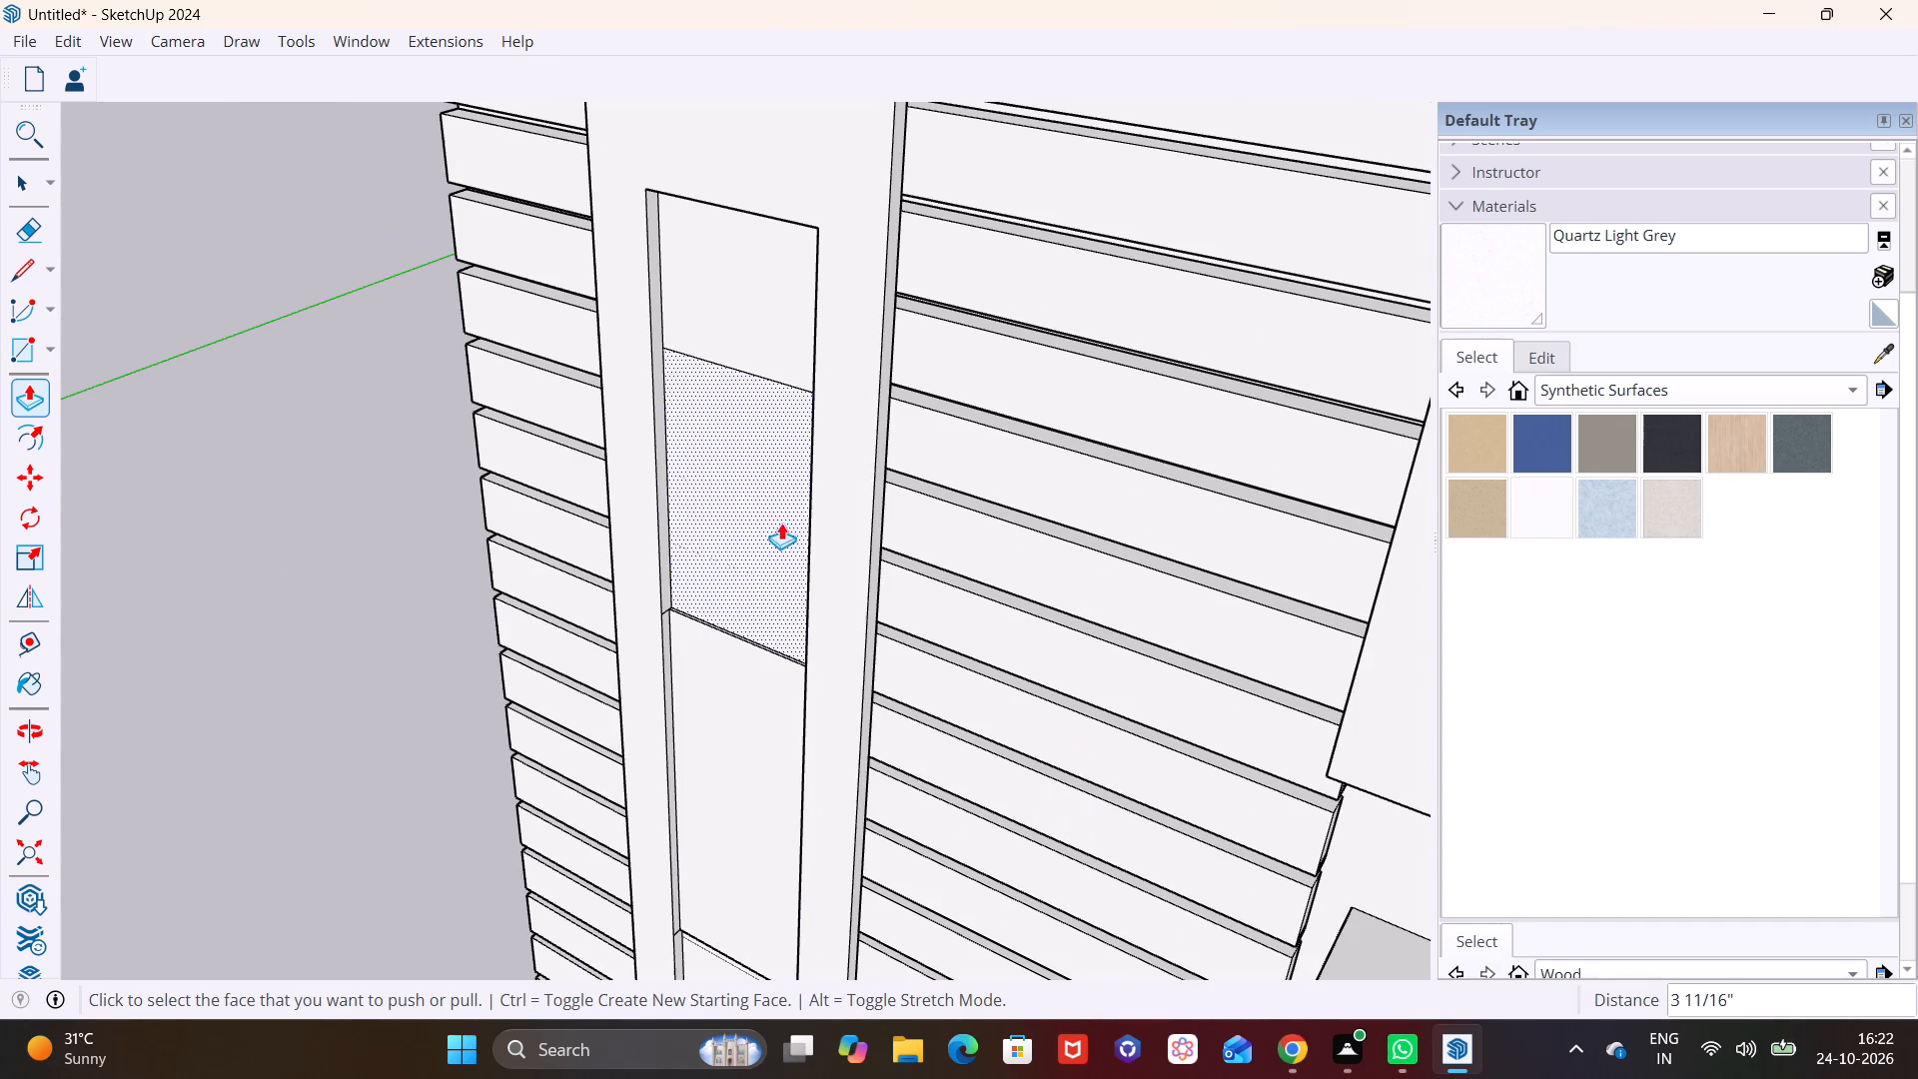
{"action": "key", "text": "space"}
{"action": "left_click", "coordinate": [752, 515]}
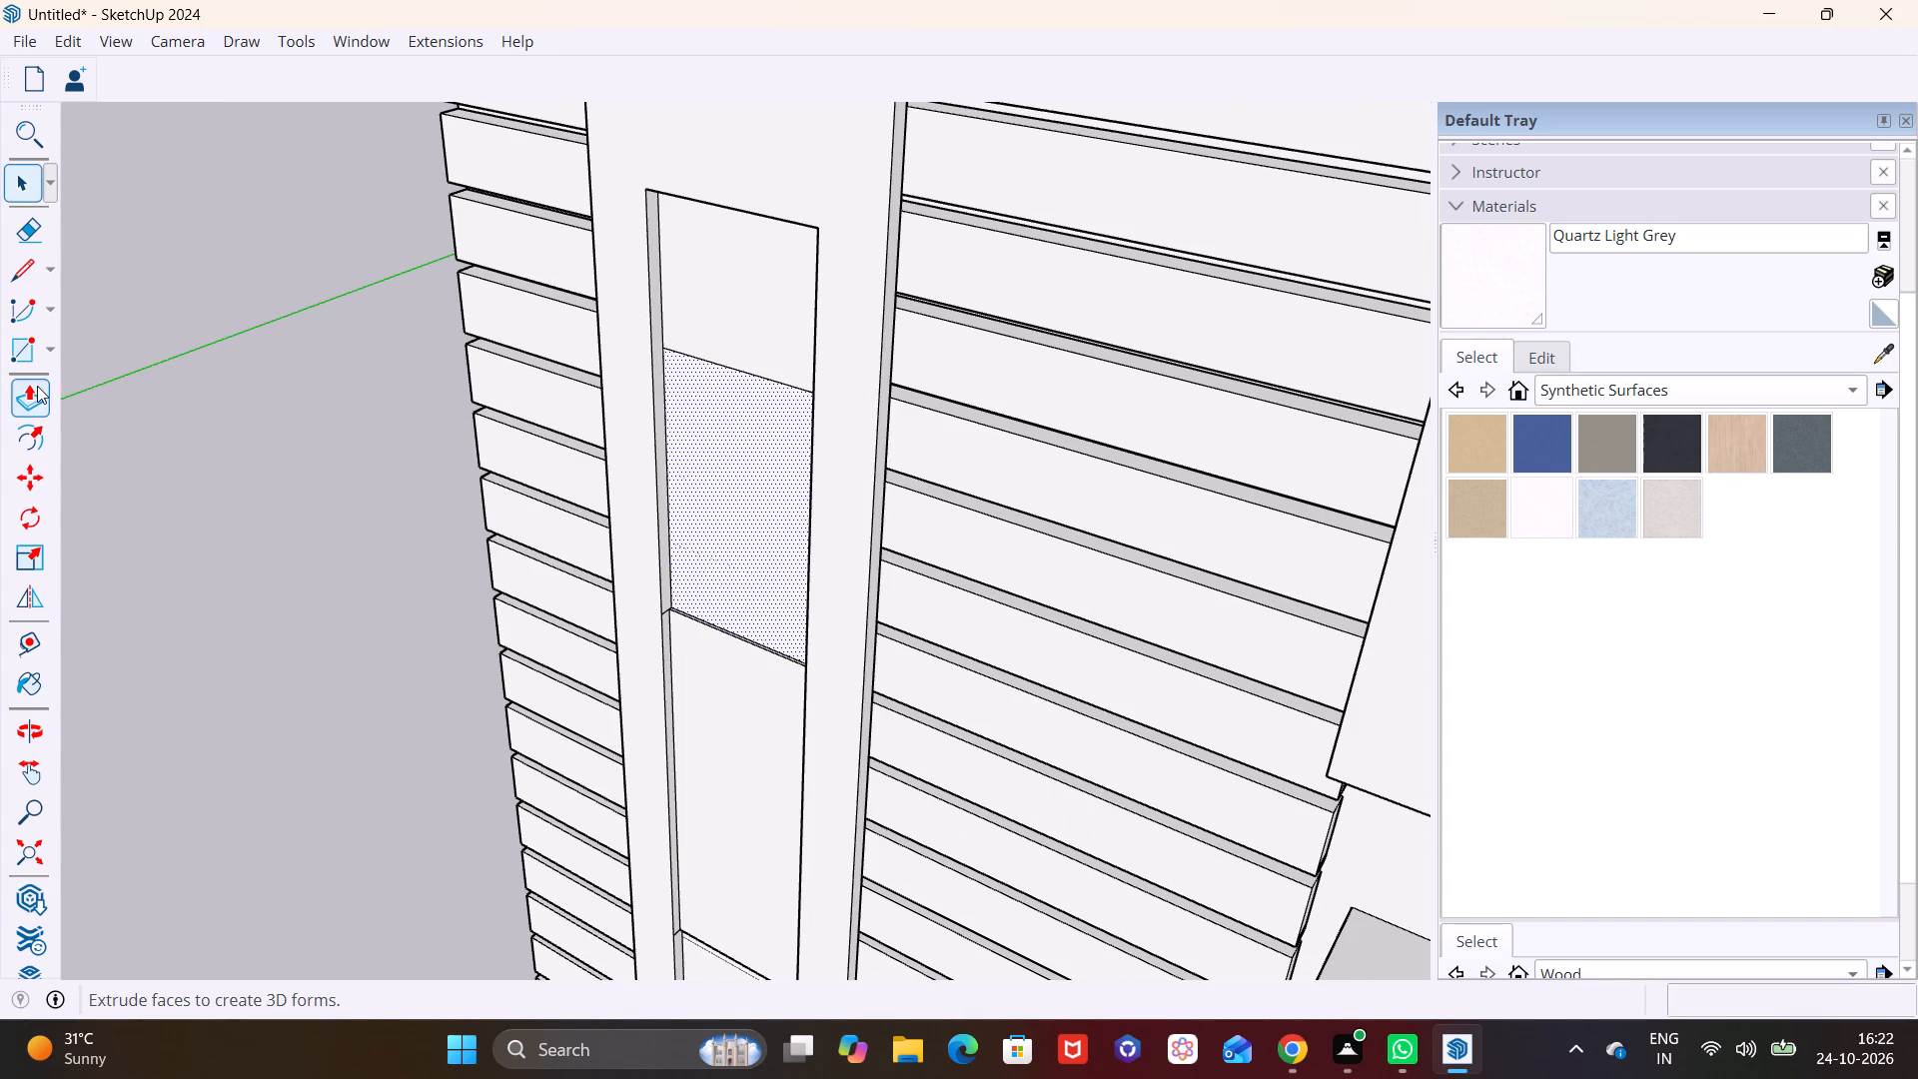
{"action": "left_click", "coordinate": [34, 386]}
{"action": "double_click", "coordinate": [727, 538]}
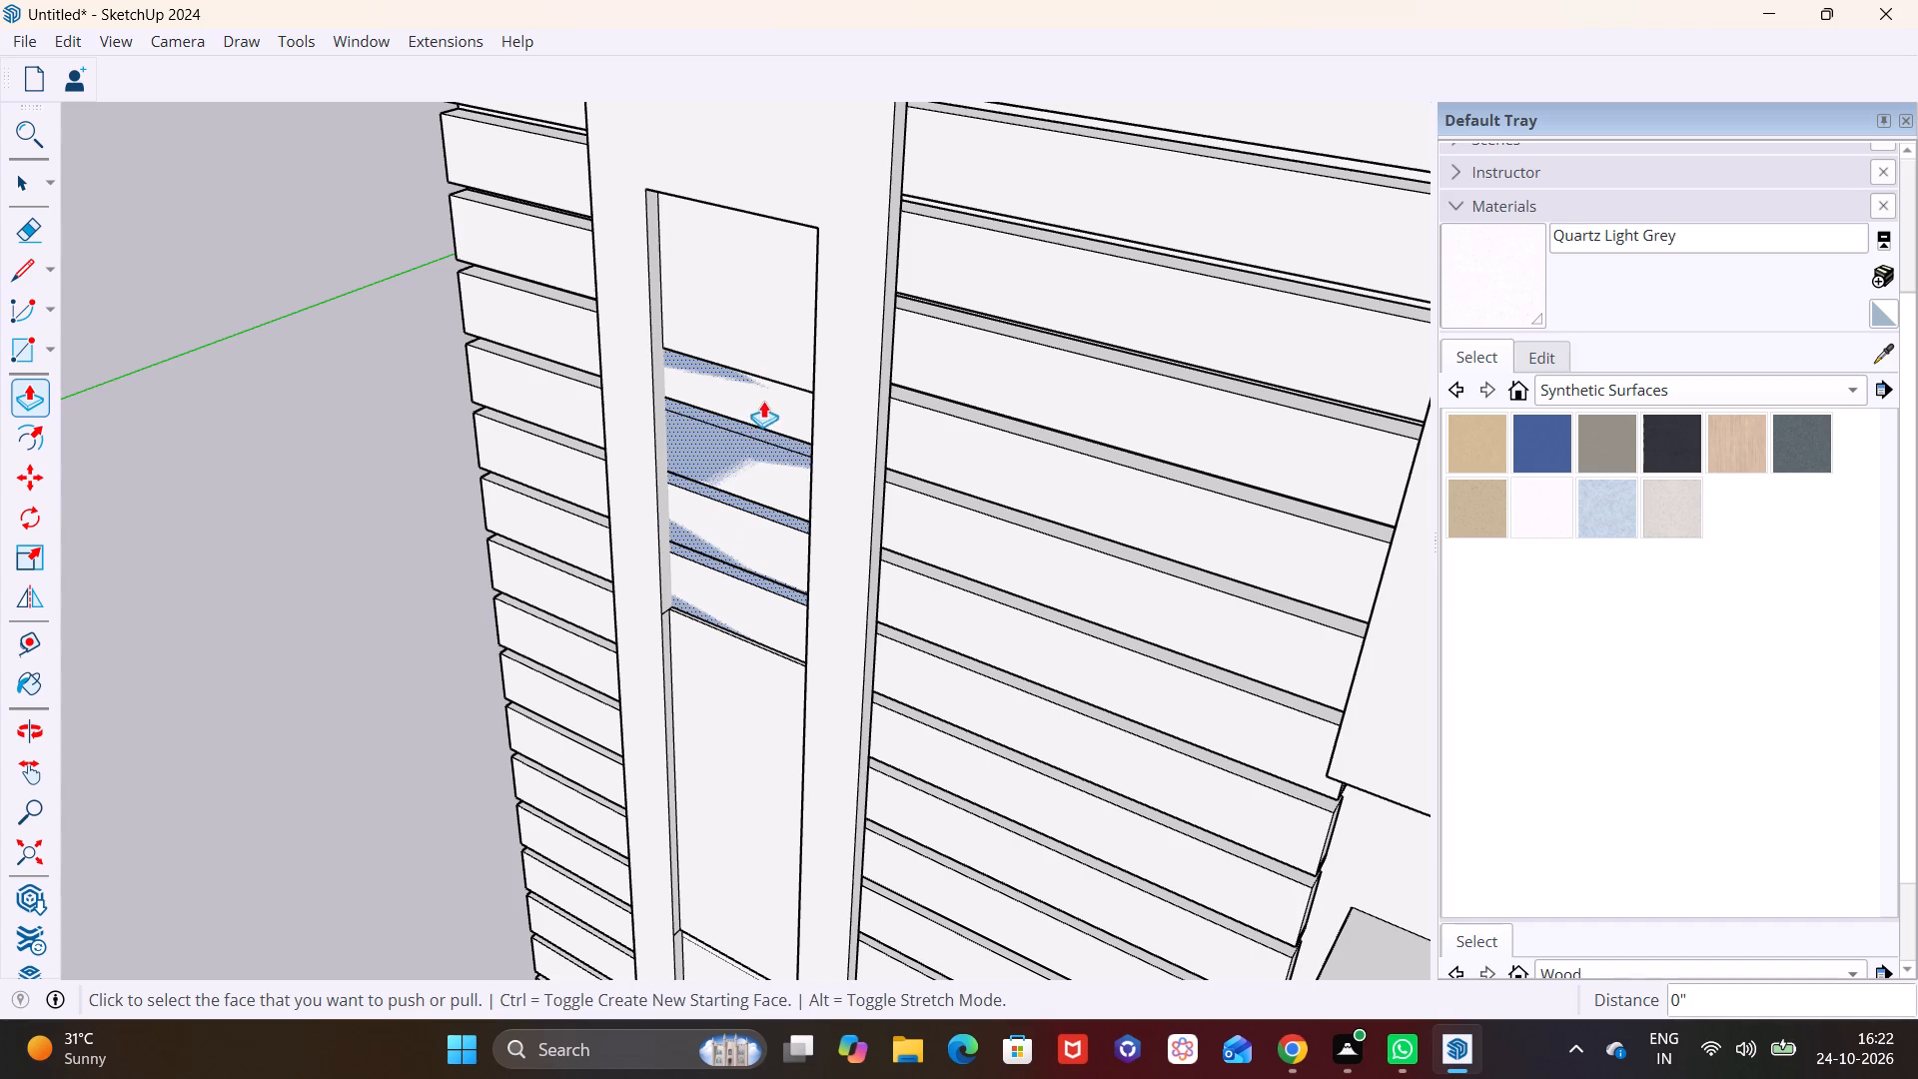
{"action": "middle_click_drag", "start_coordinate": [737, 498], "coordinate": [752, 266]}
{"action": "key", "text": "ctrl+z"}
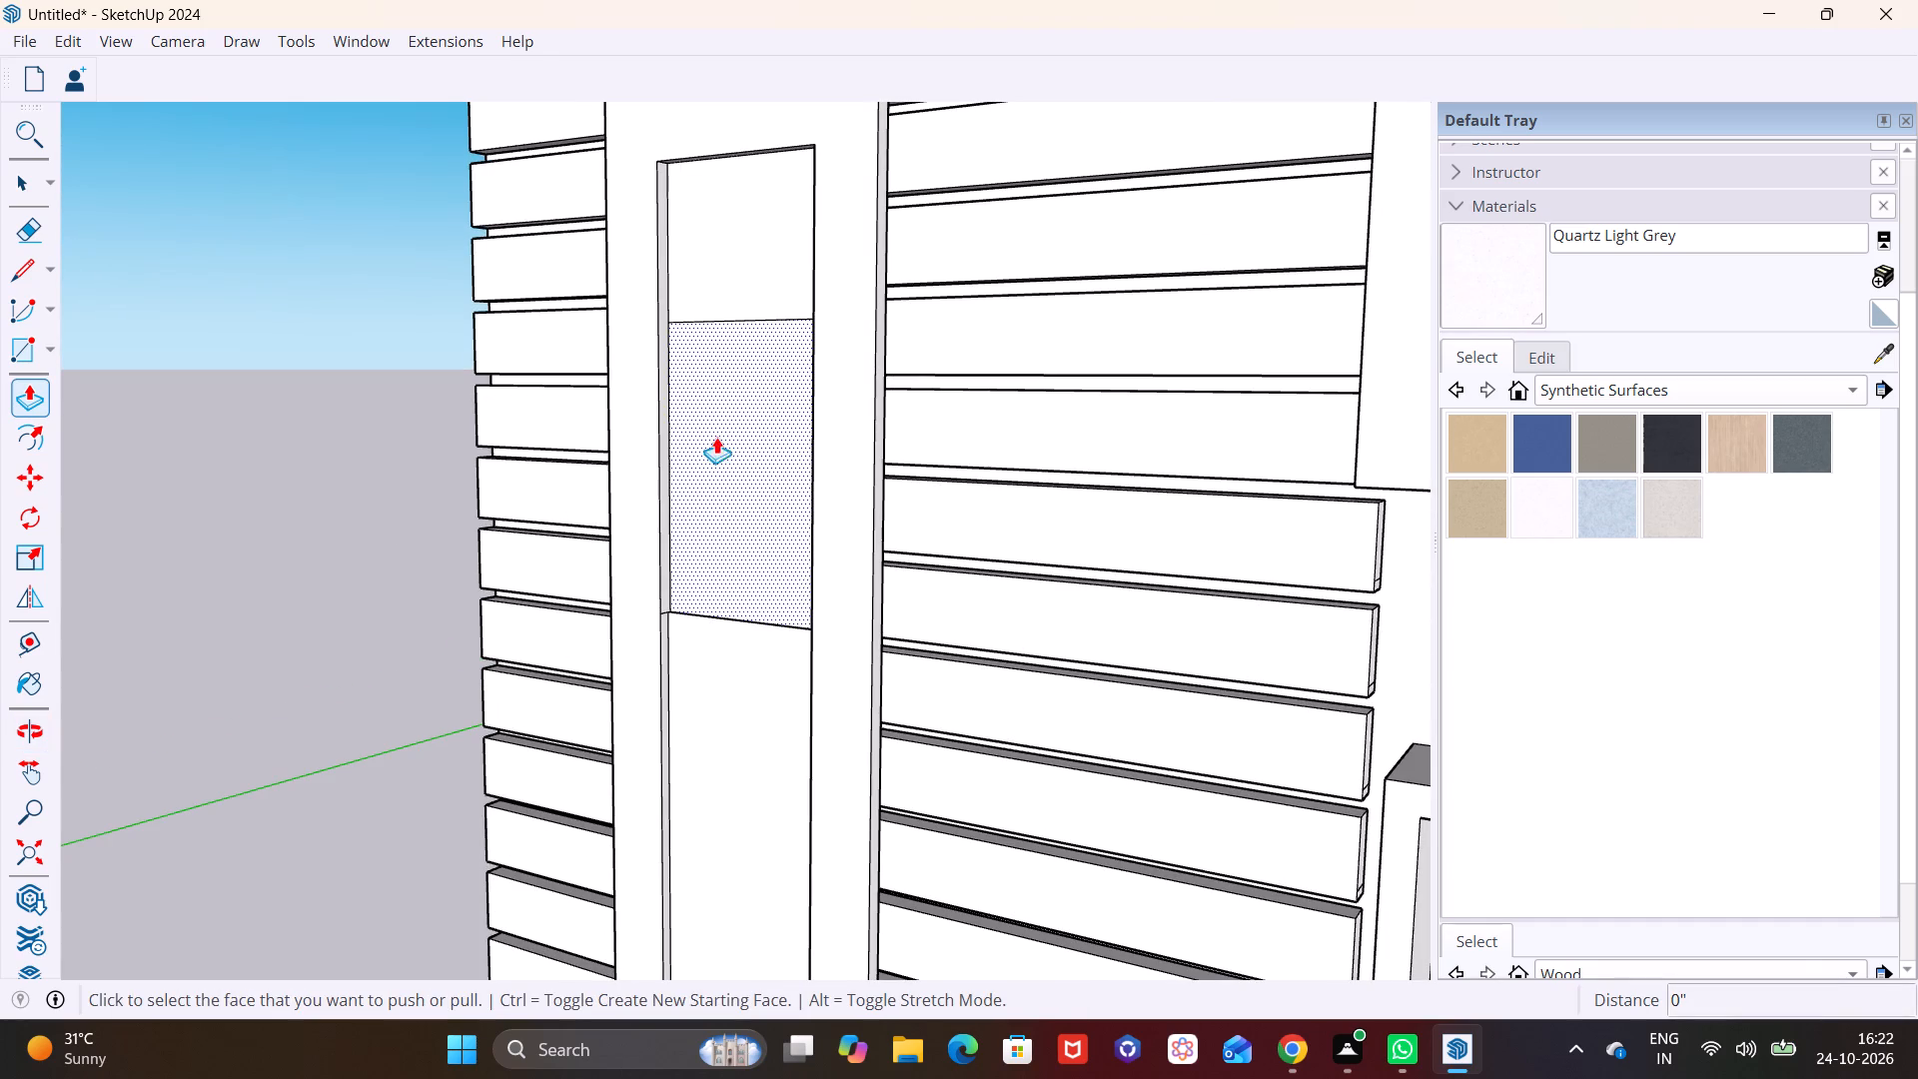
Push/pull the recess's second section from the top outward about 1 1/8", flush with the section below it.
{"action": "scroll", "coordinate": [738, 329], "scroll_direction": "up", "scroll_amount": 6}
{"action": "middle_click_drag", "start_coordinate": [693, 837], "coordinate": [713, 489], "text": "shift"}
{"action": "middle_click_drag", "start_coordinate": [705, 516], "coordinate": [505, 739]}
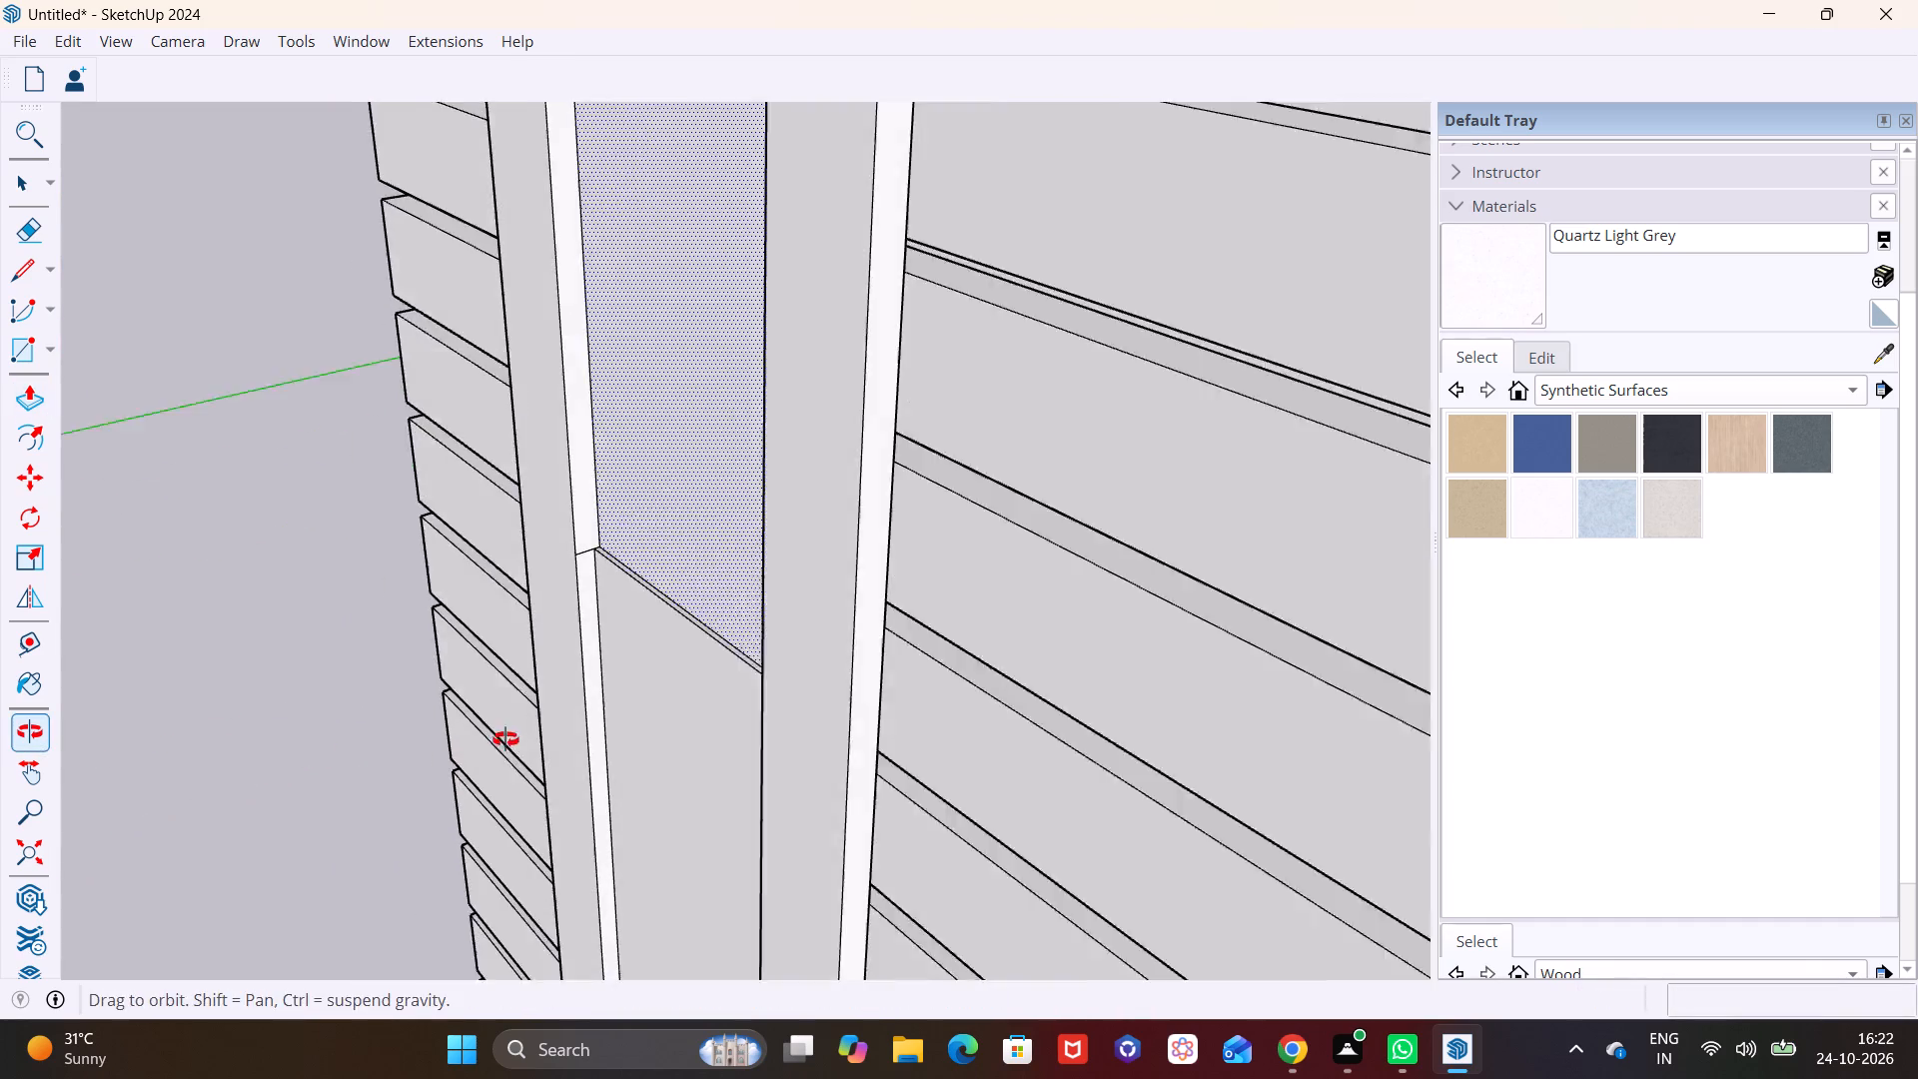
{"action": "middle_click_drag", "start_coordinate": [505, 739], "coordinate": [503, 742]}
{"action": "scroll", "coordinate": [673, 586], "scroll_direction": "up", "scroll_amount": 12}
{"action": "left_click", "coordinate": [748, 578]}
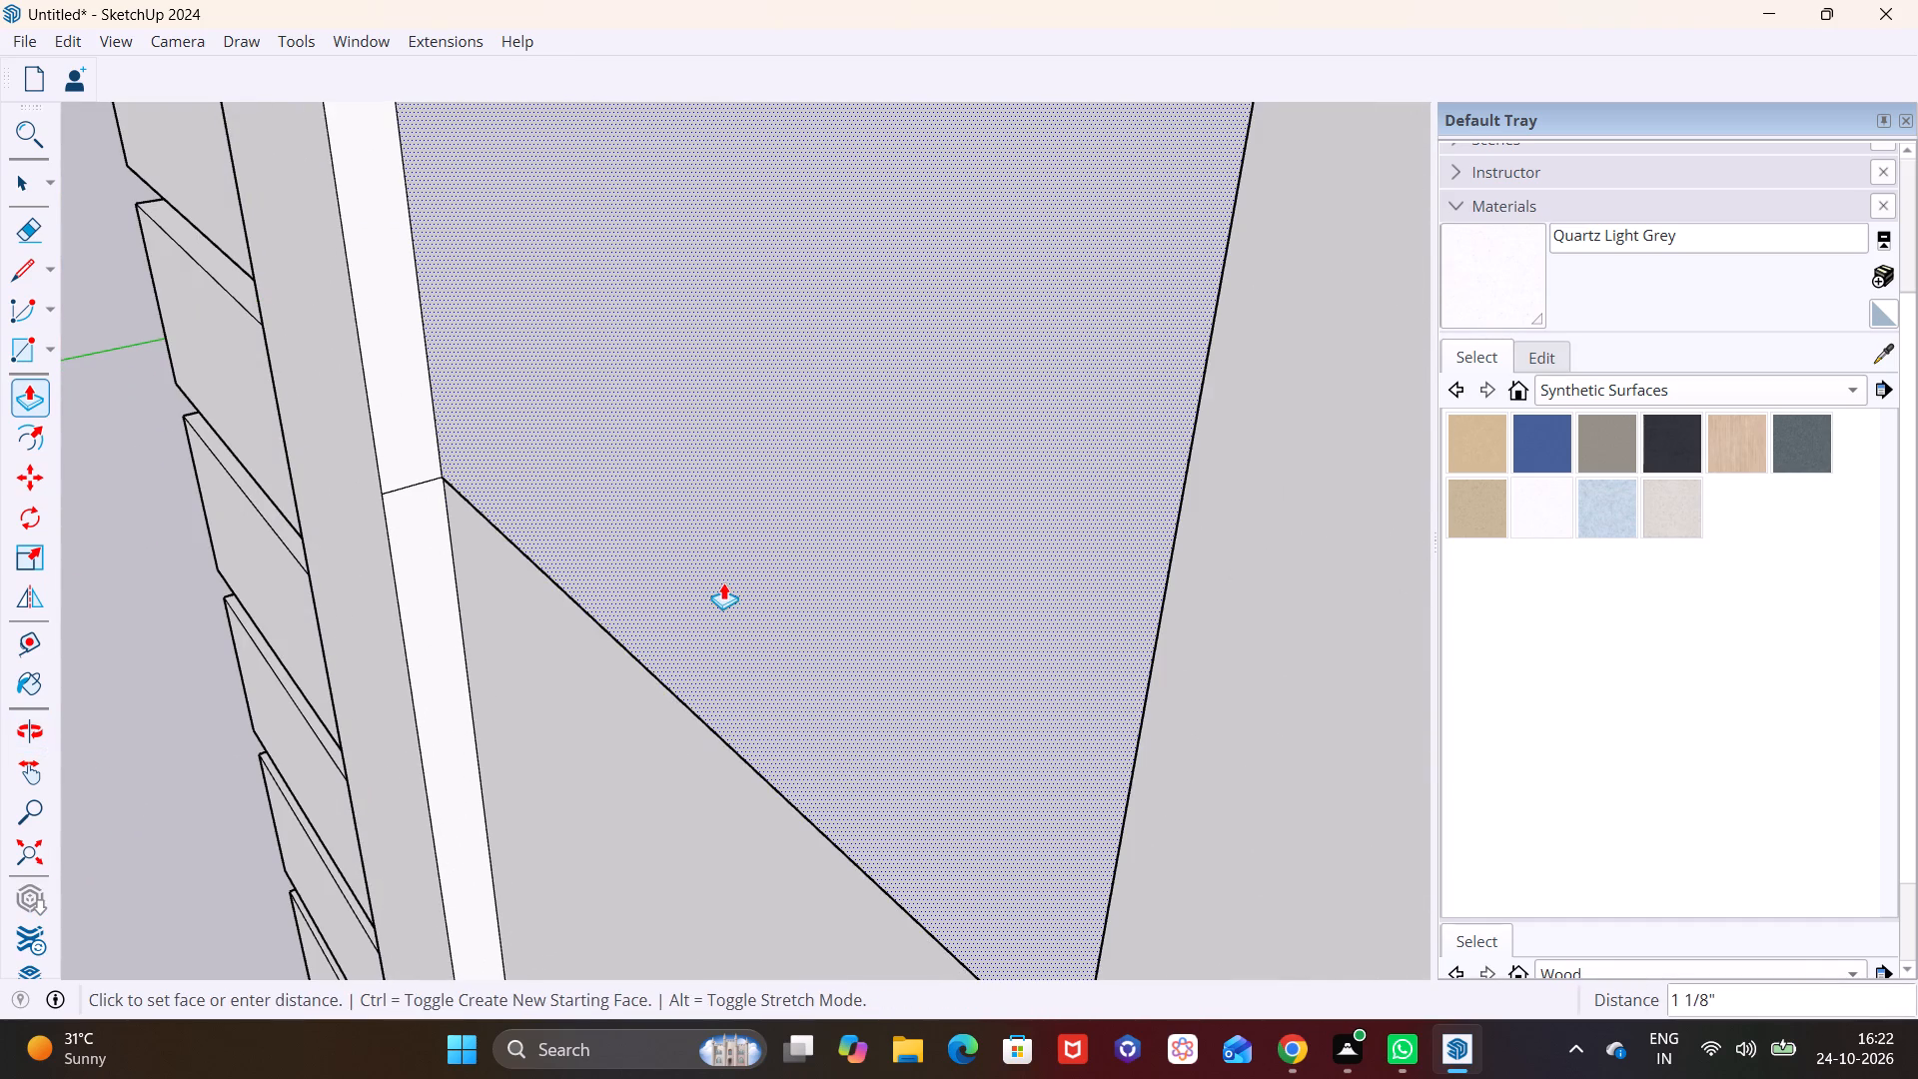
{"action": "left_click", "coordinate": [723, 582]}
Push/pull the recess's top section outward about 1 1/16", flush with the section below it.
{"action": "scroll", "coordinate": [712, 581], "scroll_direction": "down", "scroll_amount": 13}
{"action": "middle_click_drag", "start_coordinate": [723, 334], "coordinate": [732, 721], "text": "shift"}
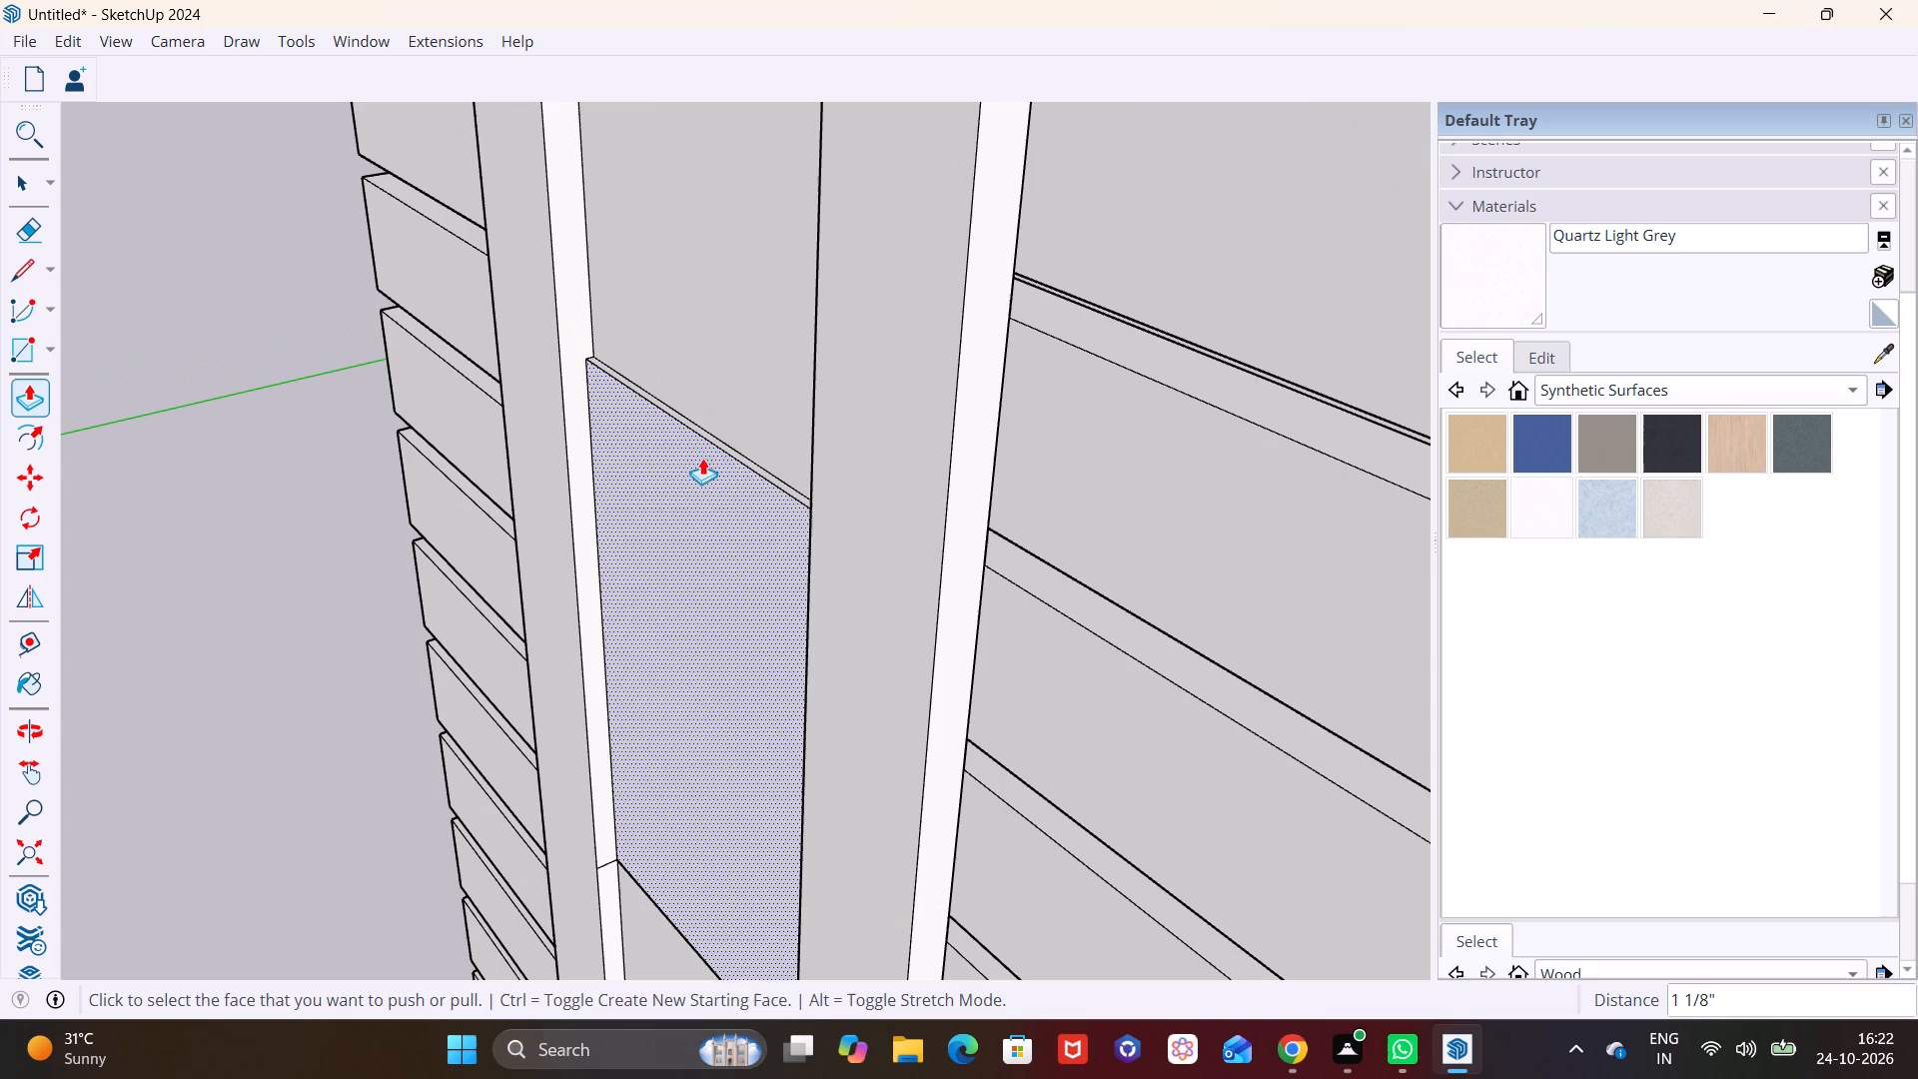
{"action": "left_click", "coordinate": [760, 385]}
{"action": "left_click", "coordinate": [752, 388]}
Push/pull the recess's fourth section from the top outward about 1 1/8", flush with the section above it.
{"action": "scroll", "coordinate": [672, 700], "scroll_direction": "down", "scroll_amount": 3}
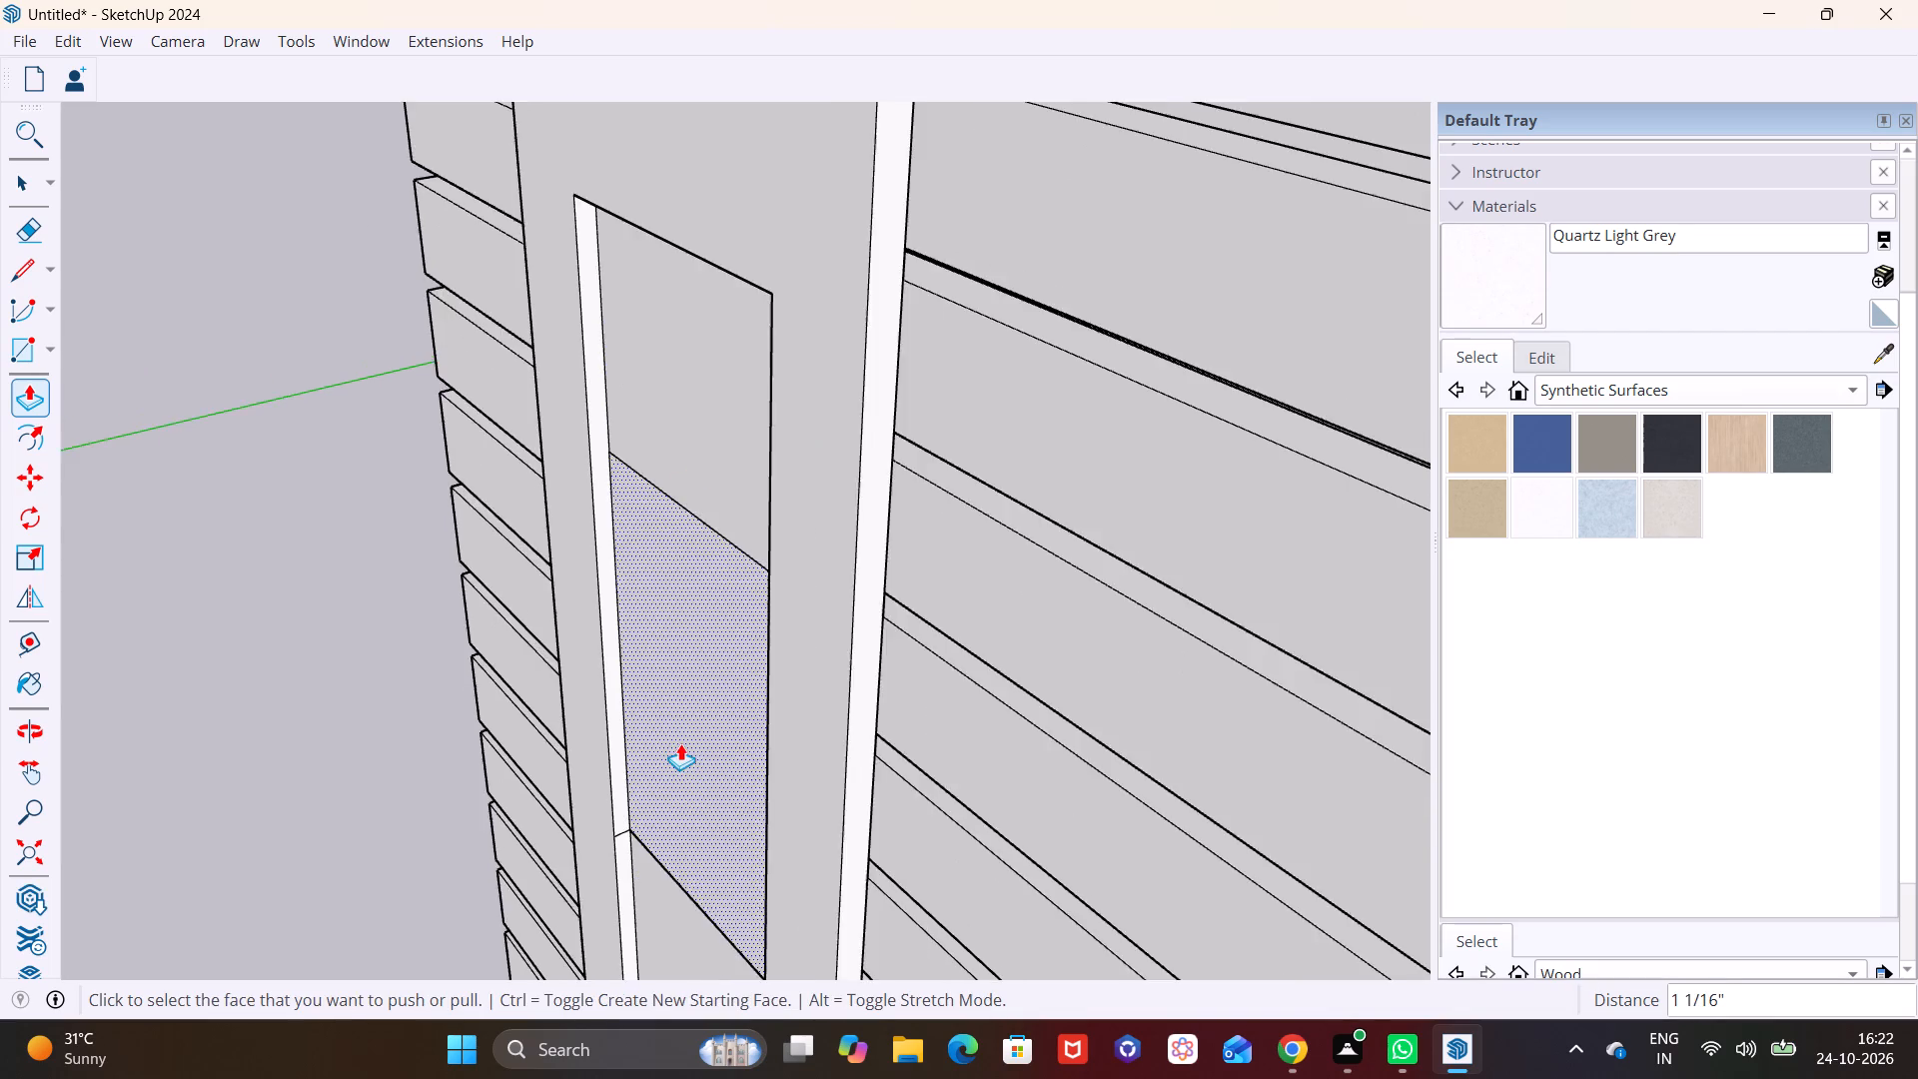
{"action": "scroll", "coordinate": [680, 743], "scroll_direction": "down", "scroll_amount": 3}
{"action": "middle_click_drag", "start_coordinate": [727, 756], "coordinate": [808, 380], "text": "shift"}
{"action": "middle_click_drag", "start_coordinate": [791, 674], "coordinate": [846, 307], "text": "shift"}
{"action": "scroll", "coordinate": [777, 687], "scroll_direction": "up", "scroll_amount": 6}
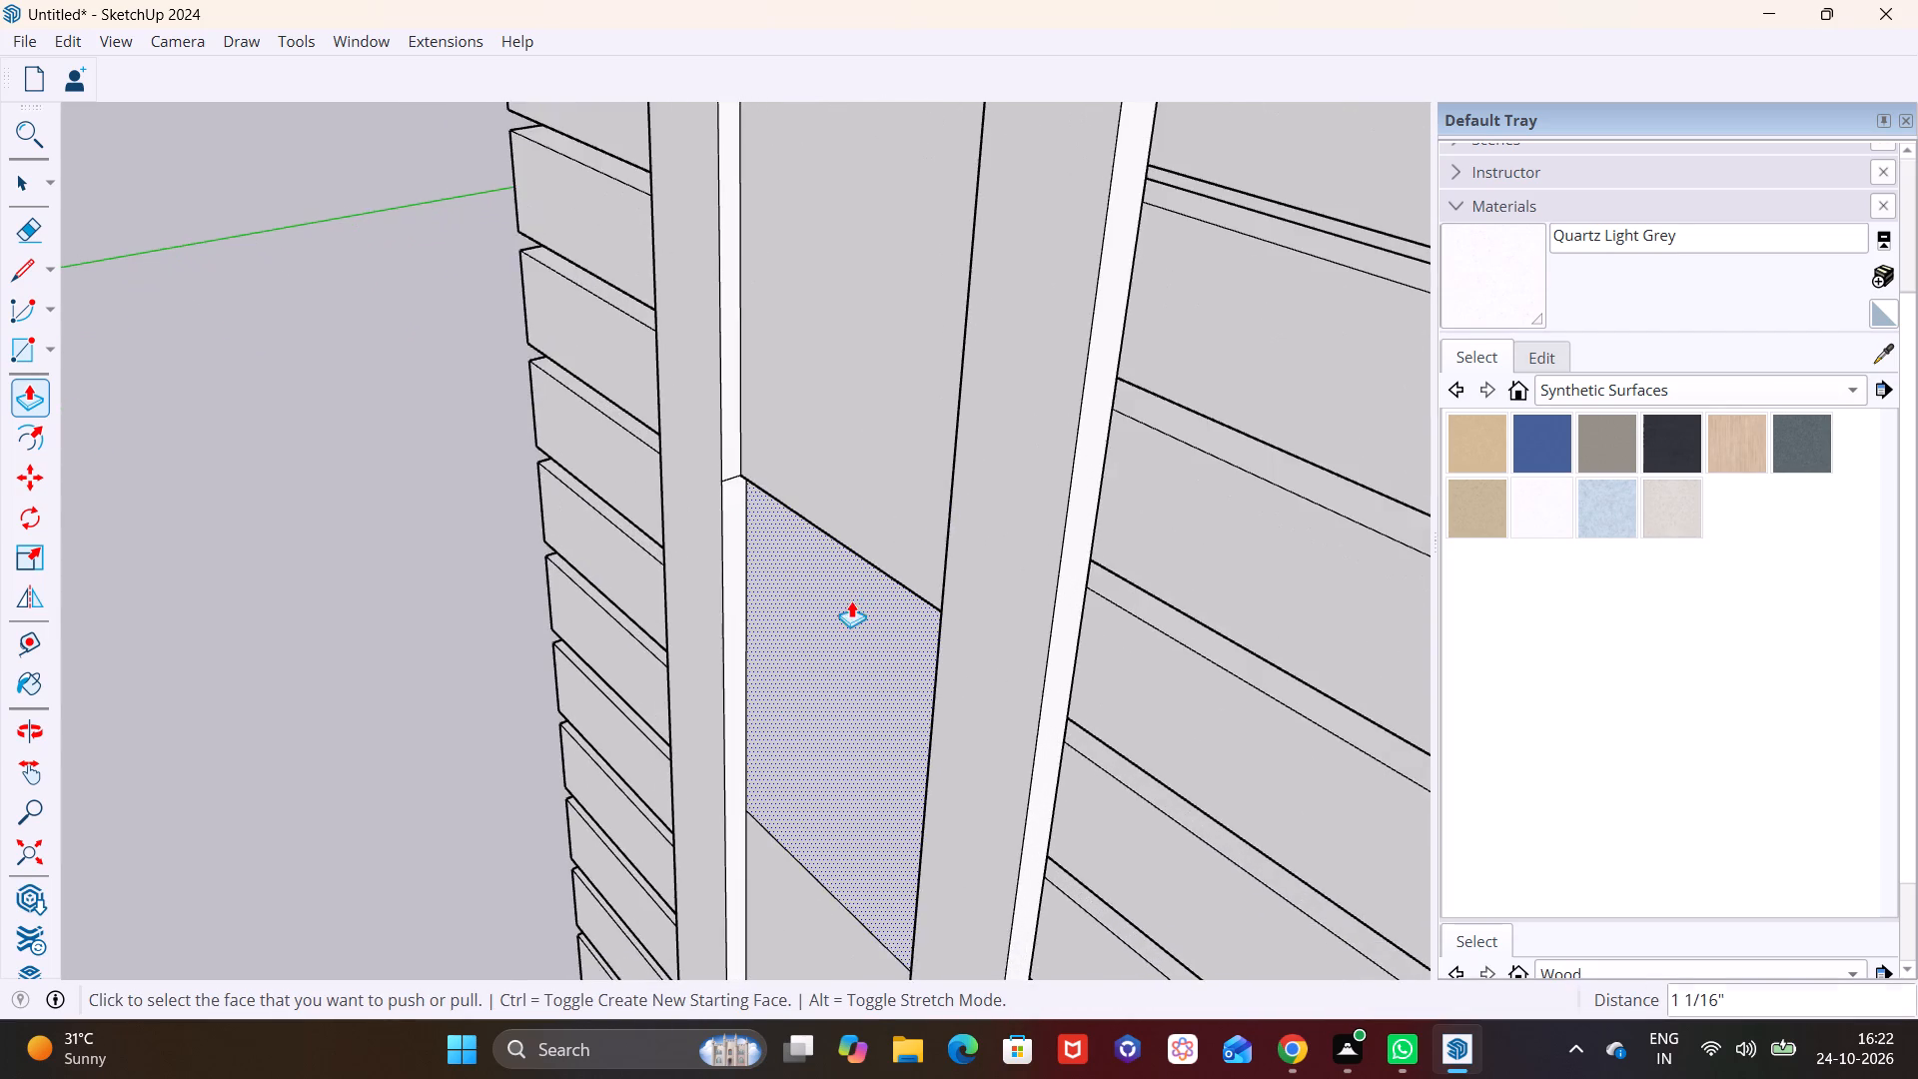
{"action": "middle_click_drag", "start_coordinate": [851, 600], "coordinate": [943, 338]}
{"action": "scroll", "coordinate": [948, 339], "scroll_direction": "up", "scroll_amount": 2}
{"action": "middle_click_drag", "start_coordinate": [724, 682], "coordinate": [824, 415]}
{"action": "middle_click_drag", "start_coordinate": [898, 366], "coordinate": [768, 540], "text": "shift"}
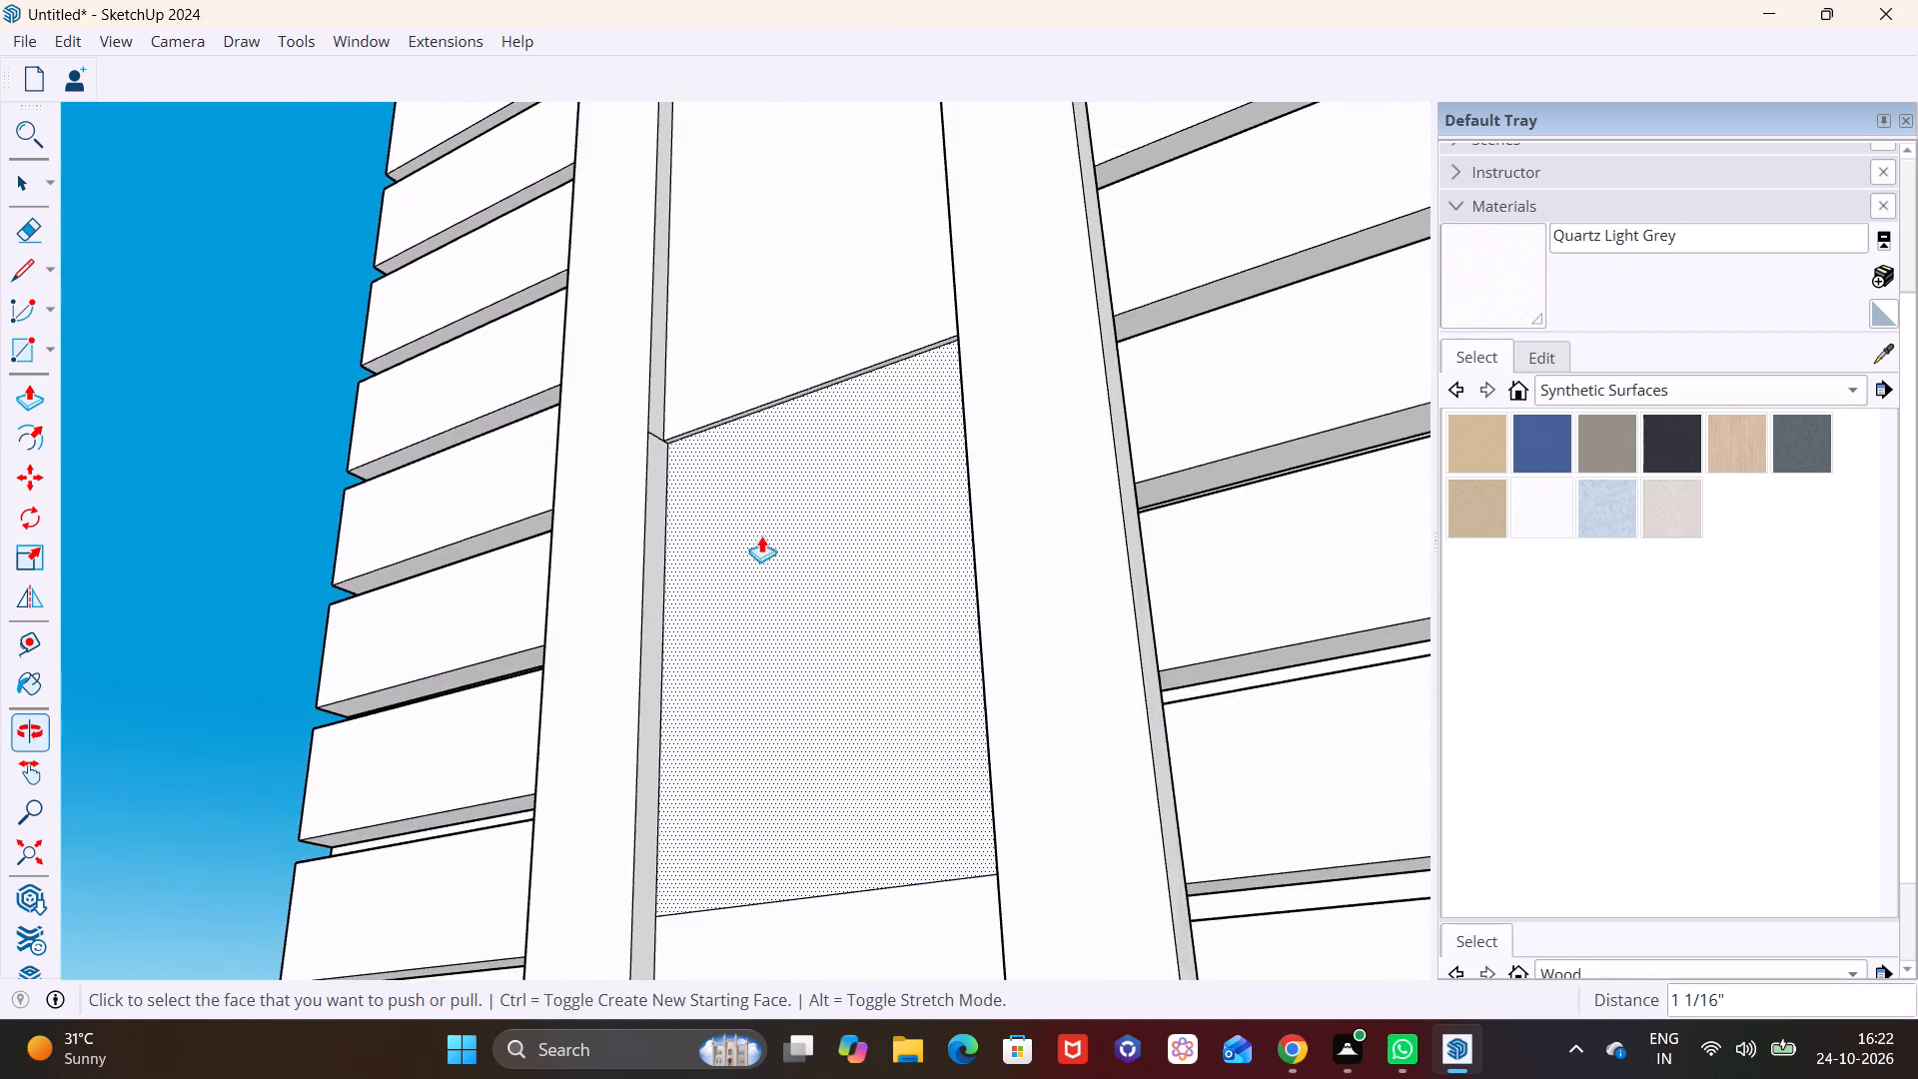
{"action": "scroll", "coordinate": [785, 424], "scroll_direction": "up", "scroll_amount": 7}
{"action": "left_click", "coordinate": [795, 426]}
{"action": "left_click", "coordinate": [785, 420]}
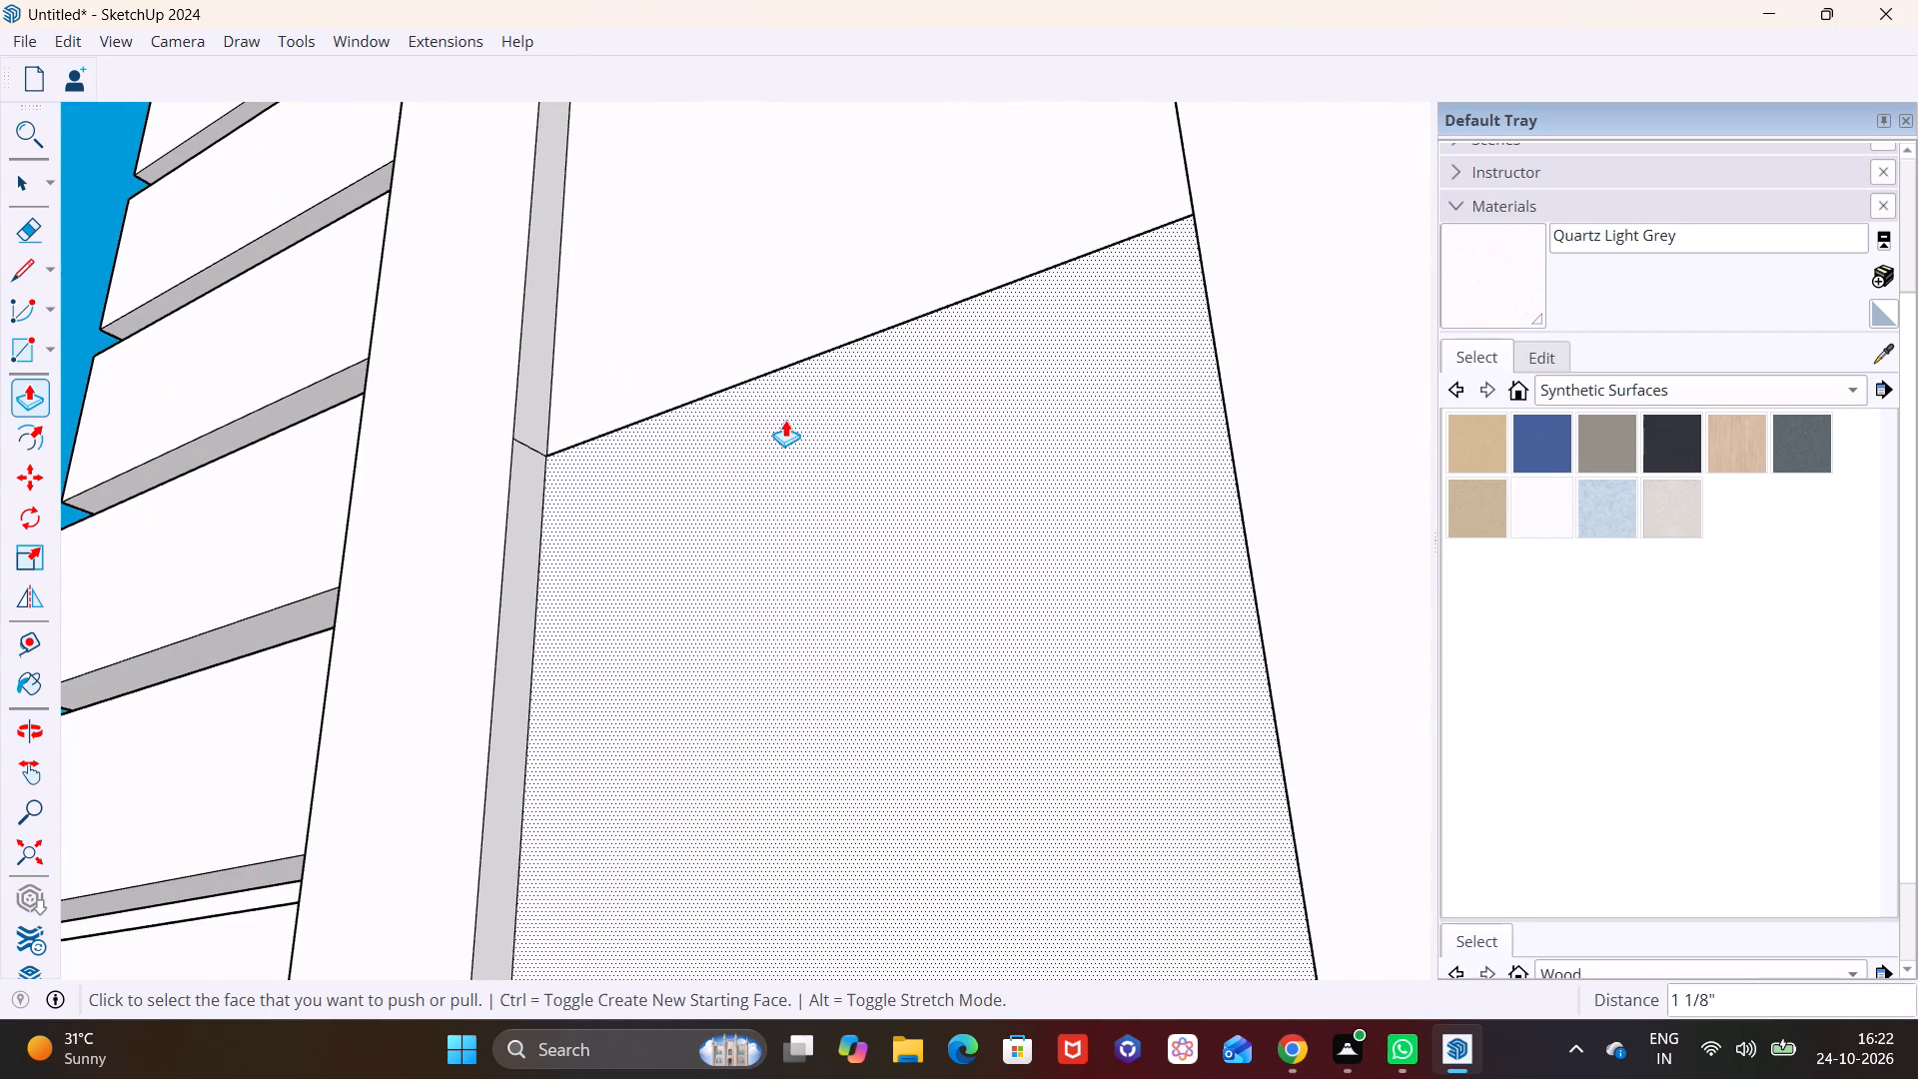
Push/pull the recess's bottom section about 1 5/8", and adjust it about 7/16" to align it with the section above; clear the selection.
{"action": "scroll", "coordinate": [795, 605], "scroll_direction": "down", "scroll_amount": 7}
{"action": "middle_click_drag", "start_coordinate": [828, 706], "coordinate": [935, 226], "text": "shift"}
{"action": "left_click", "coordinate": [948, 637]}
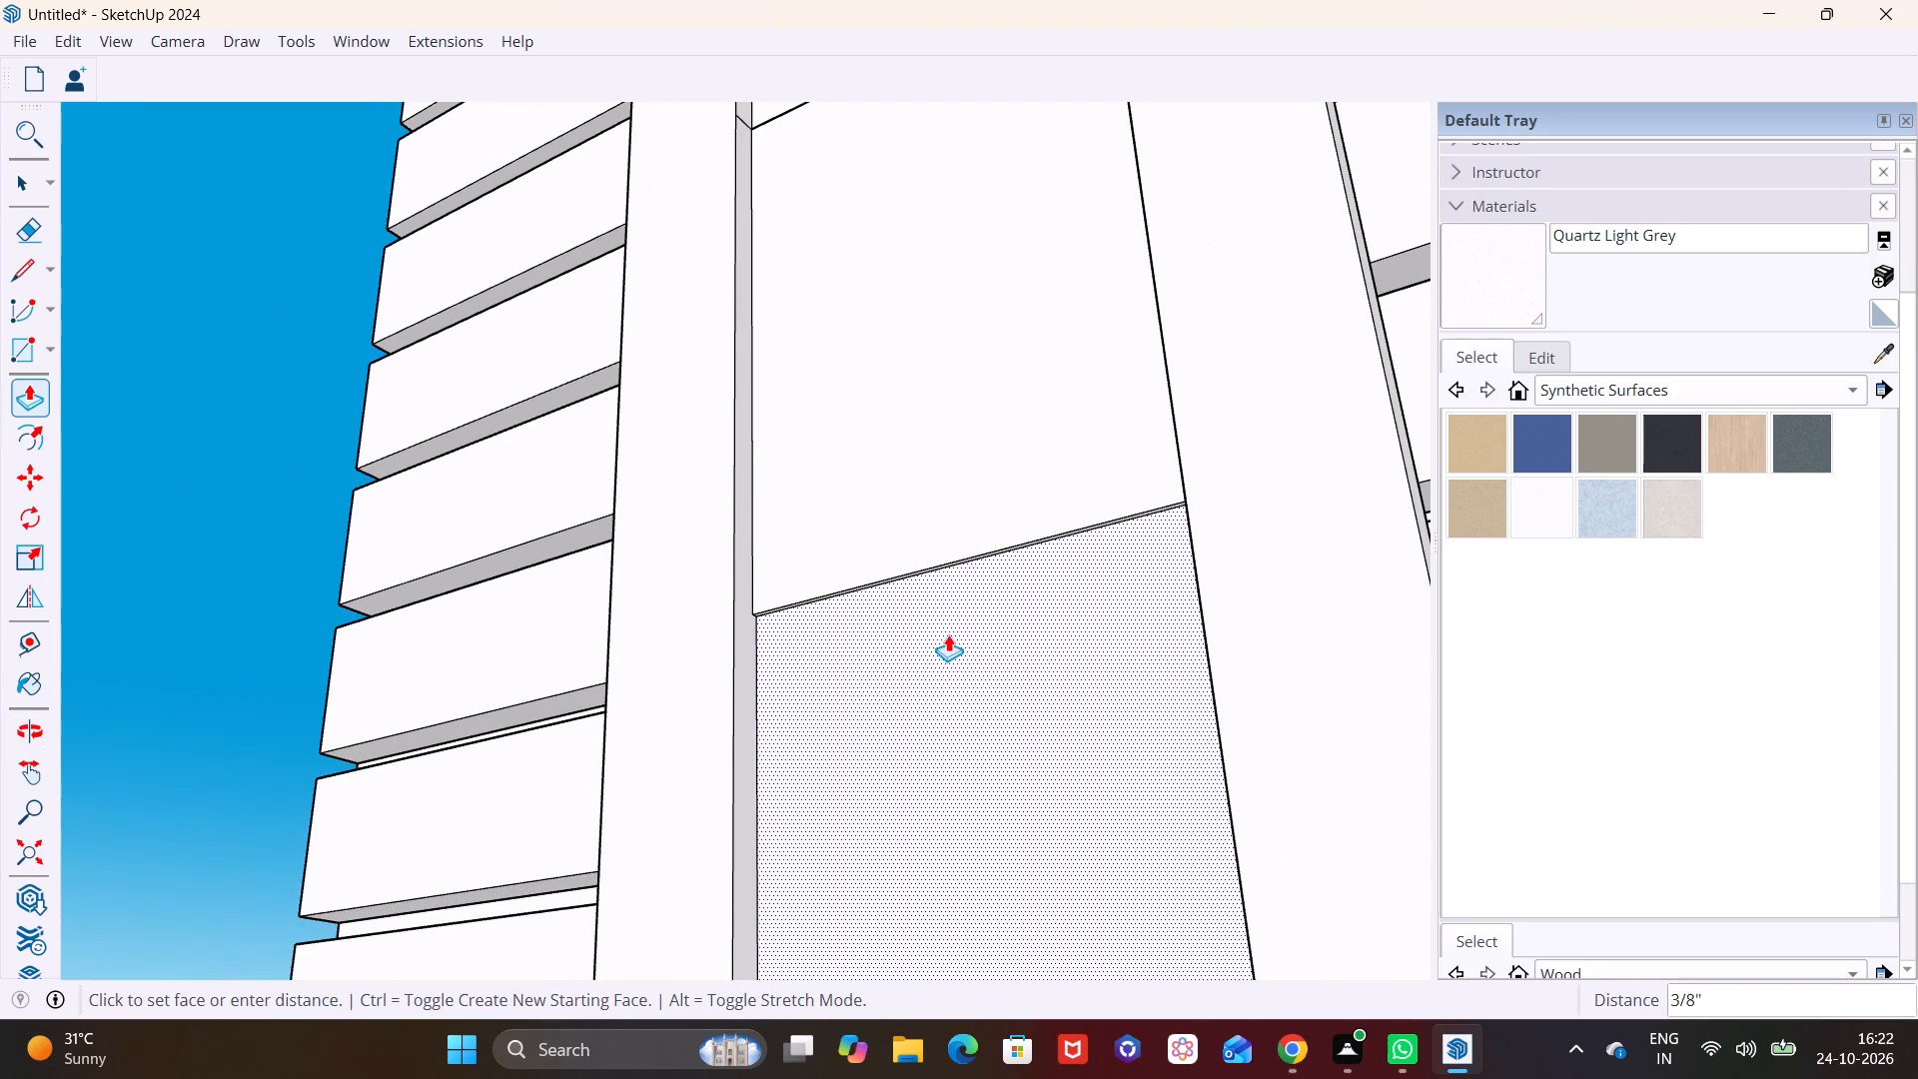
{"action": "left_click", "coordinate": [943, 629]}
{"action": "middle_click_drag", "start_coordinate": [959, 638], "coordinate": [717, 847]}
{"action": "scroll", "coordinate": [680, 804], "scroll_direction": "up", "scroll_amount": 4}
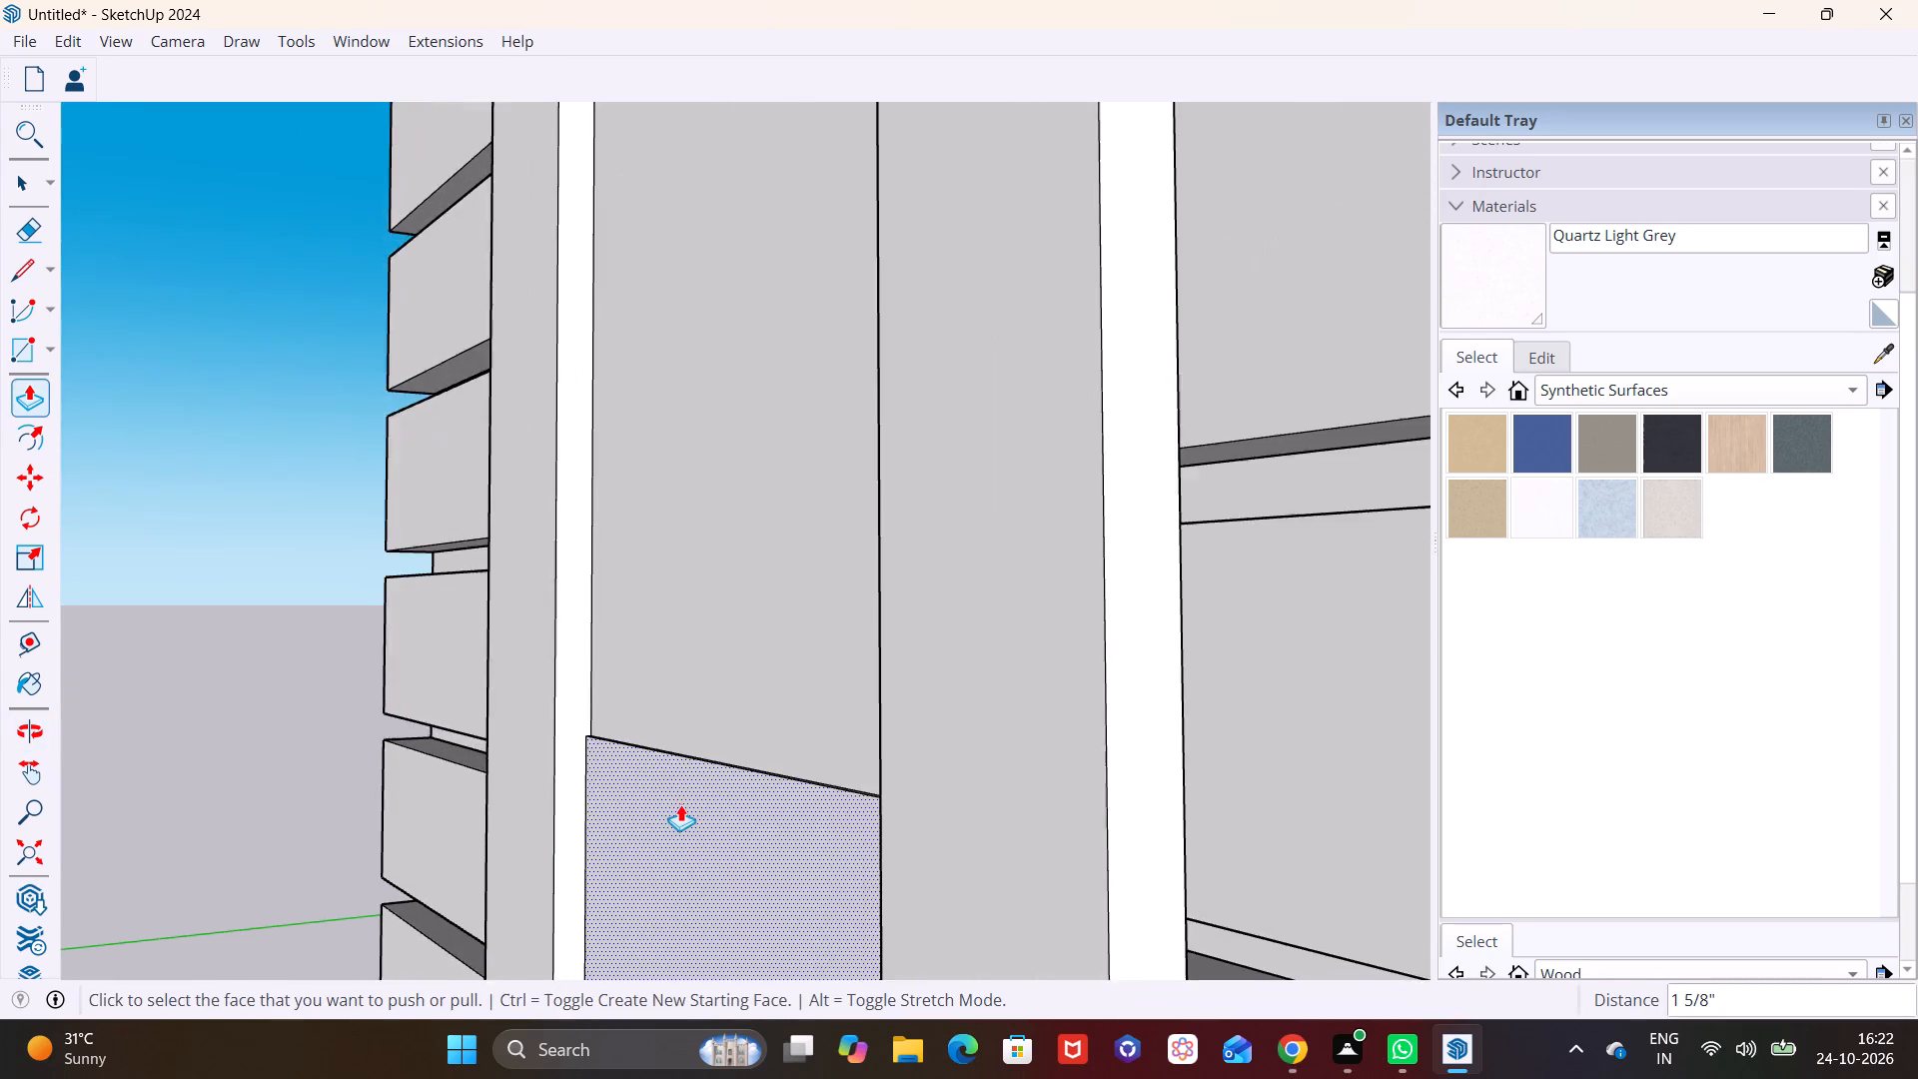
{"action": "middle_click_drag", "start_coordinate": [710, 766], "coordinate": [625, 895]}
{"action": "scroll", "coordinate": [593, 847], "scroll_direction": "up", "scroll_amount": 6}
{"action": "left_click", "coordinate": [543, 859]}
{"action": "left_click", "coordinate": [551, 858]}
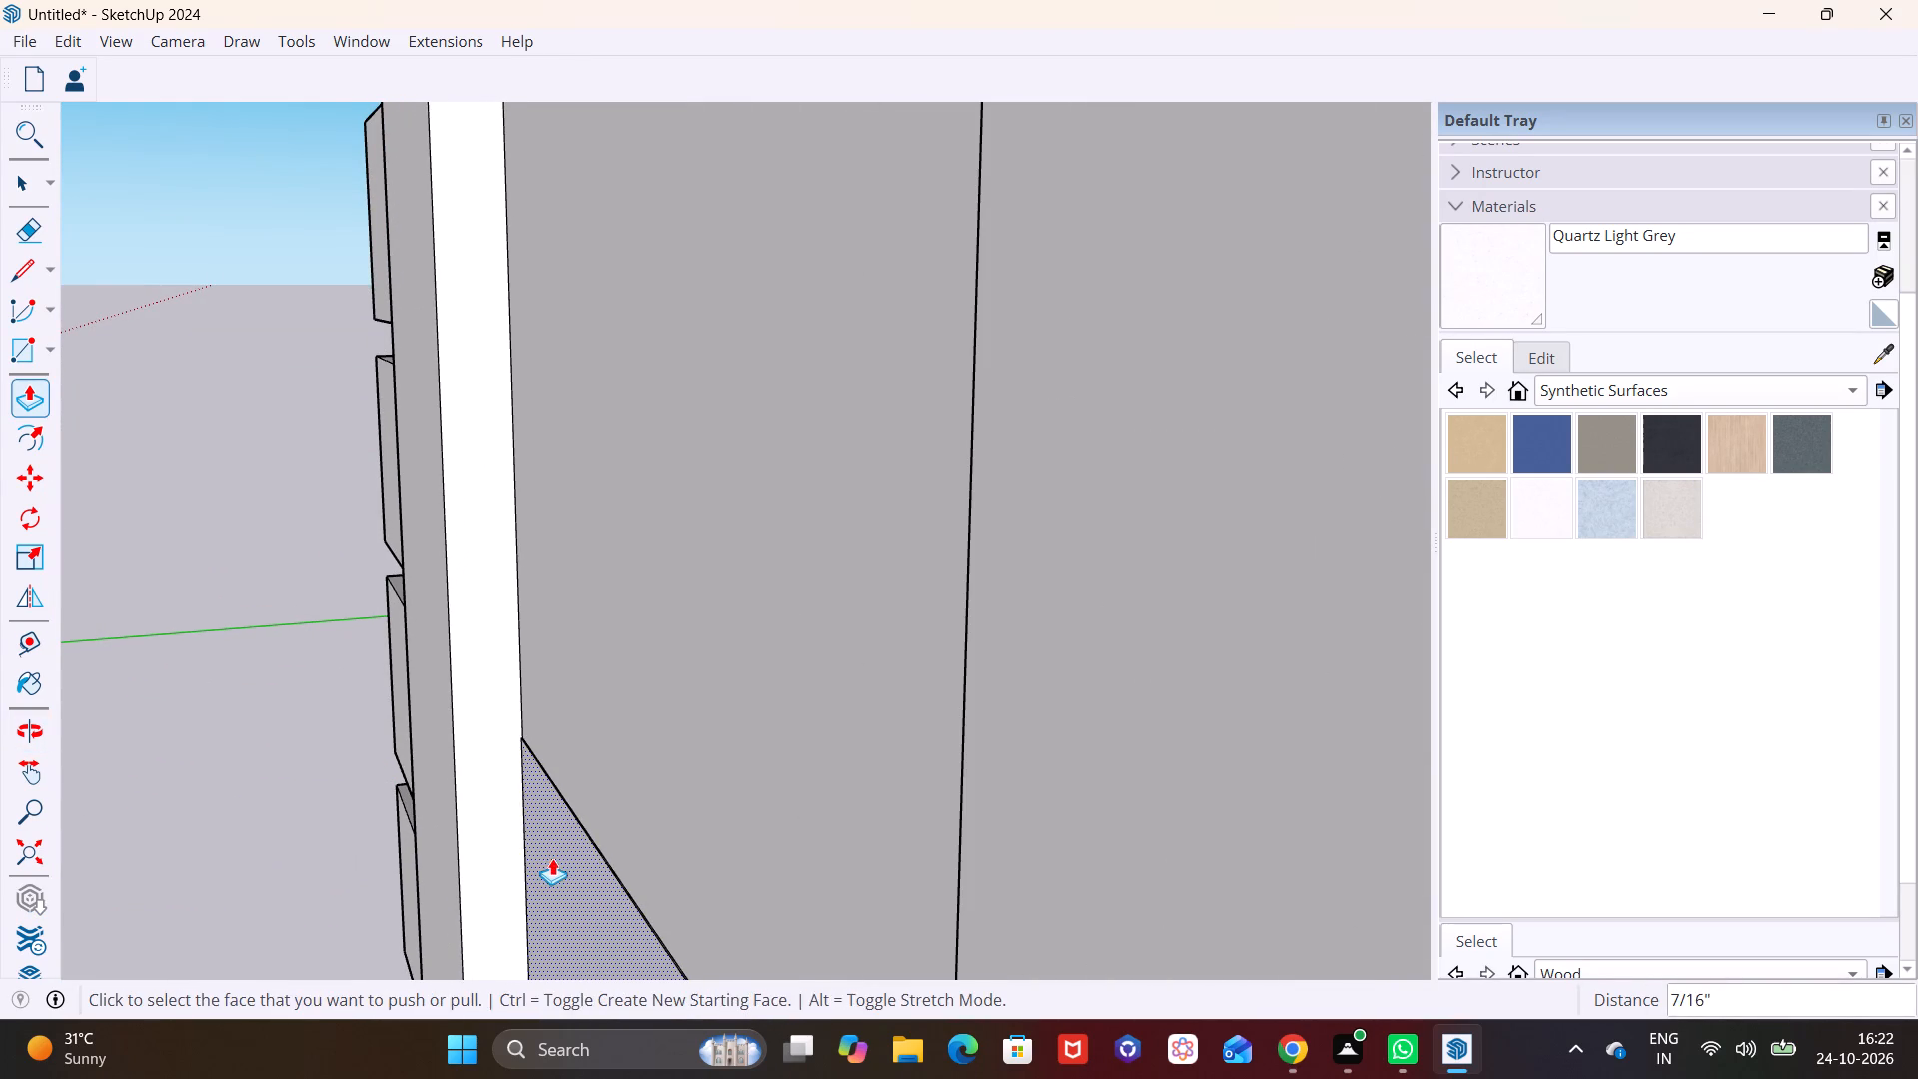
{"action": "key", "text": "space"}
{"action": "left_click", "coordinate": [283, 719]}
Examine the vertical panel's recess and the whole building's facades and corner from several angles.
{"action": "scroll", "coordinate": [544, 779], "scroll_direction": "down", "scroll_amount": 19}
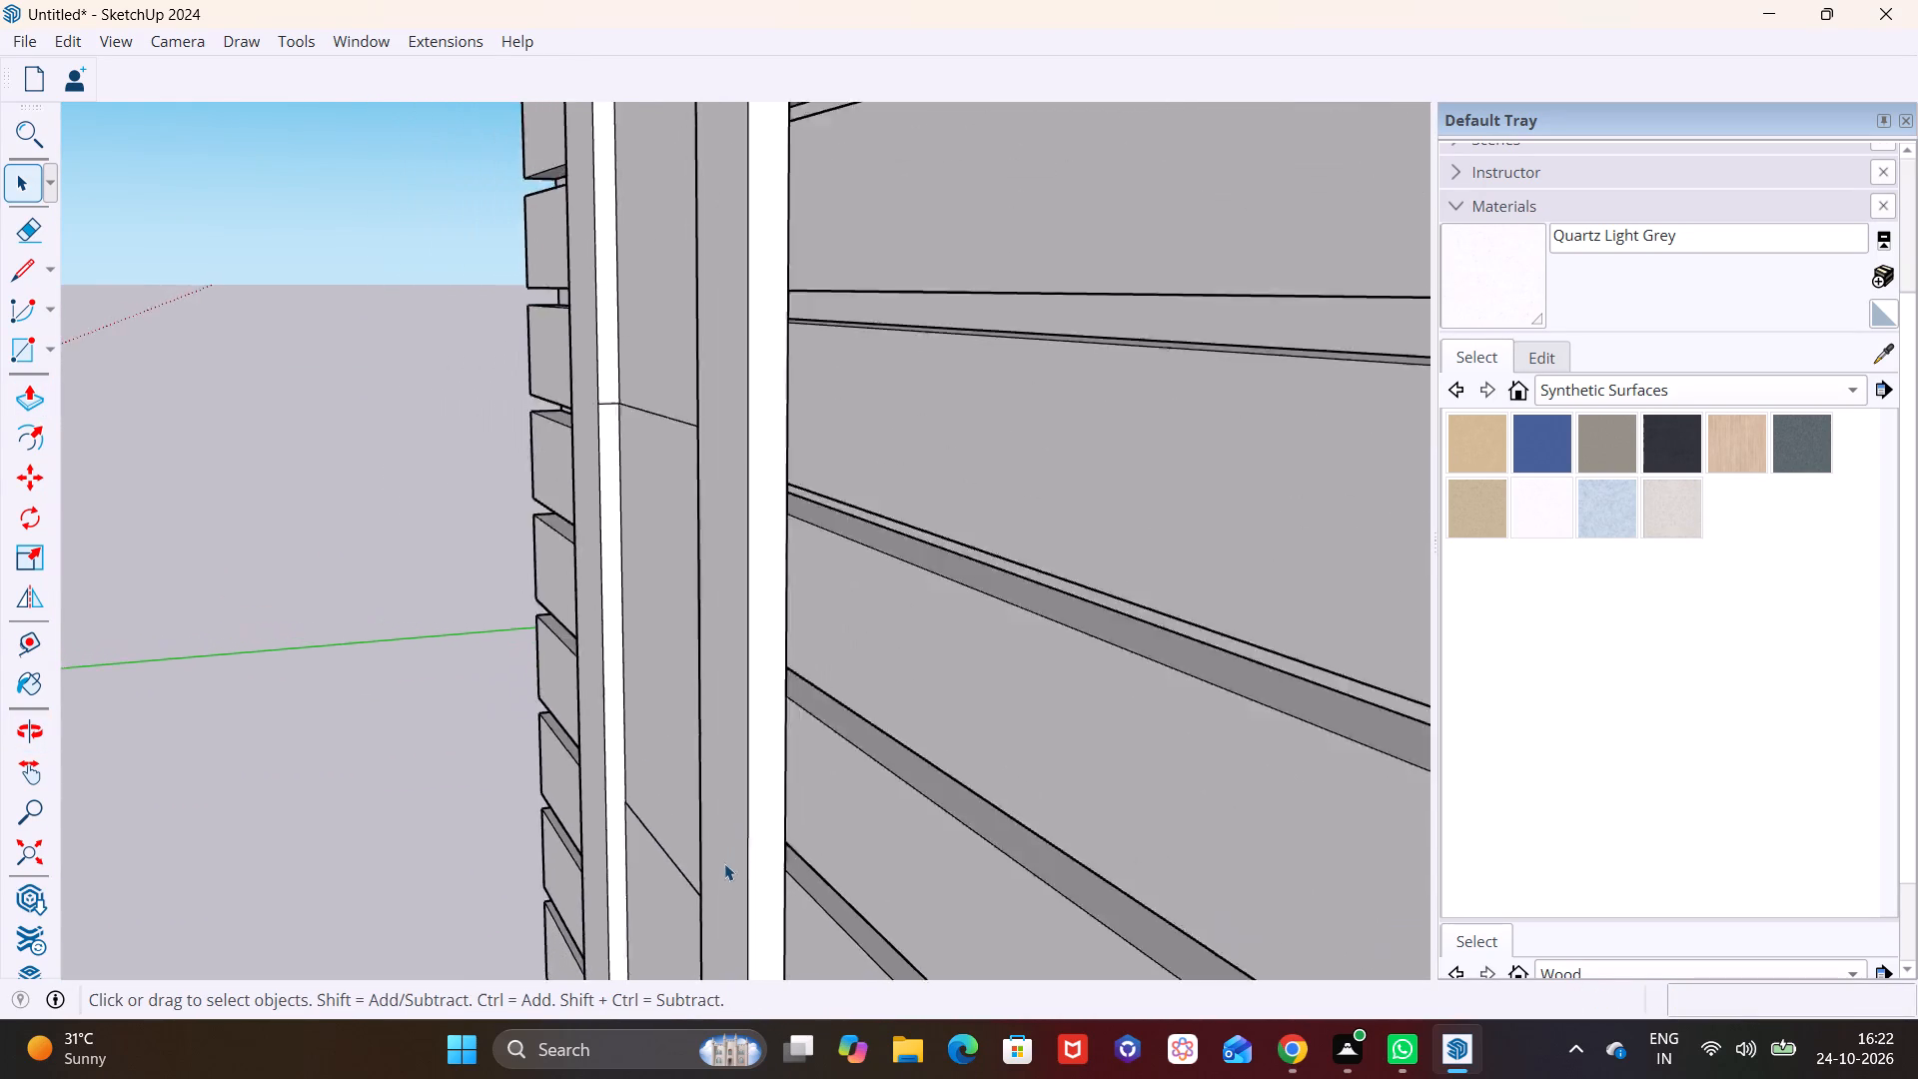
{"action": "scroll", "coordinate": [724, 863], "scroll_direction": "down", "scroll_amount": 3}
{"action": "middle_click_drag", "start_coordinate": [741, 859], "coordinate": [1278, 924]}
{"action": "scroll", "coordinate": [978, 821], "scroll_direction": "down", "scroll_amount": 13}
{"action": "middle_click_drag", "start_coordinate": [917, 891], "coordinate": [819, 811]}
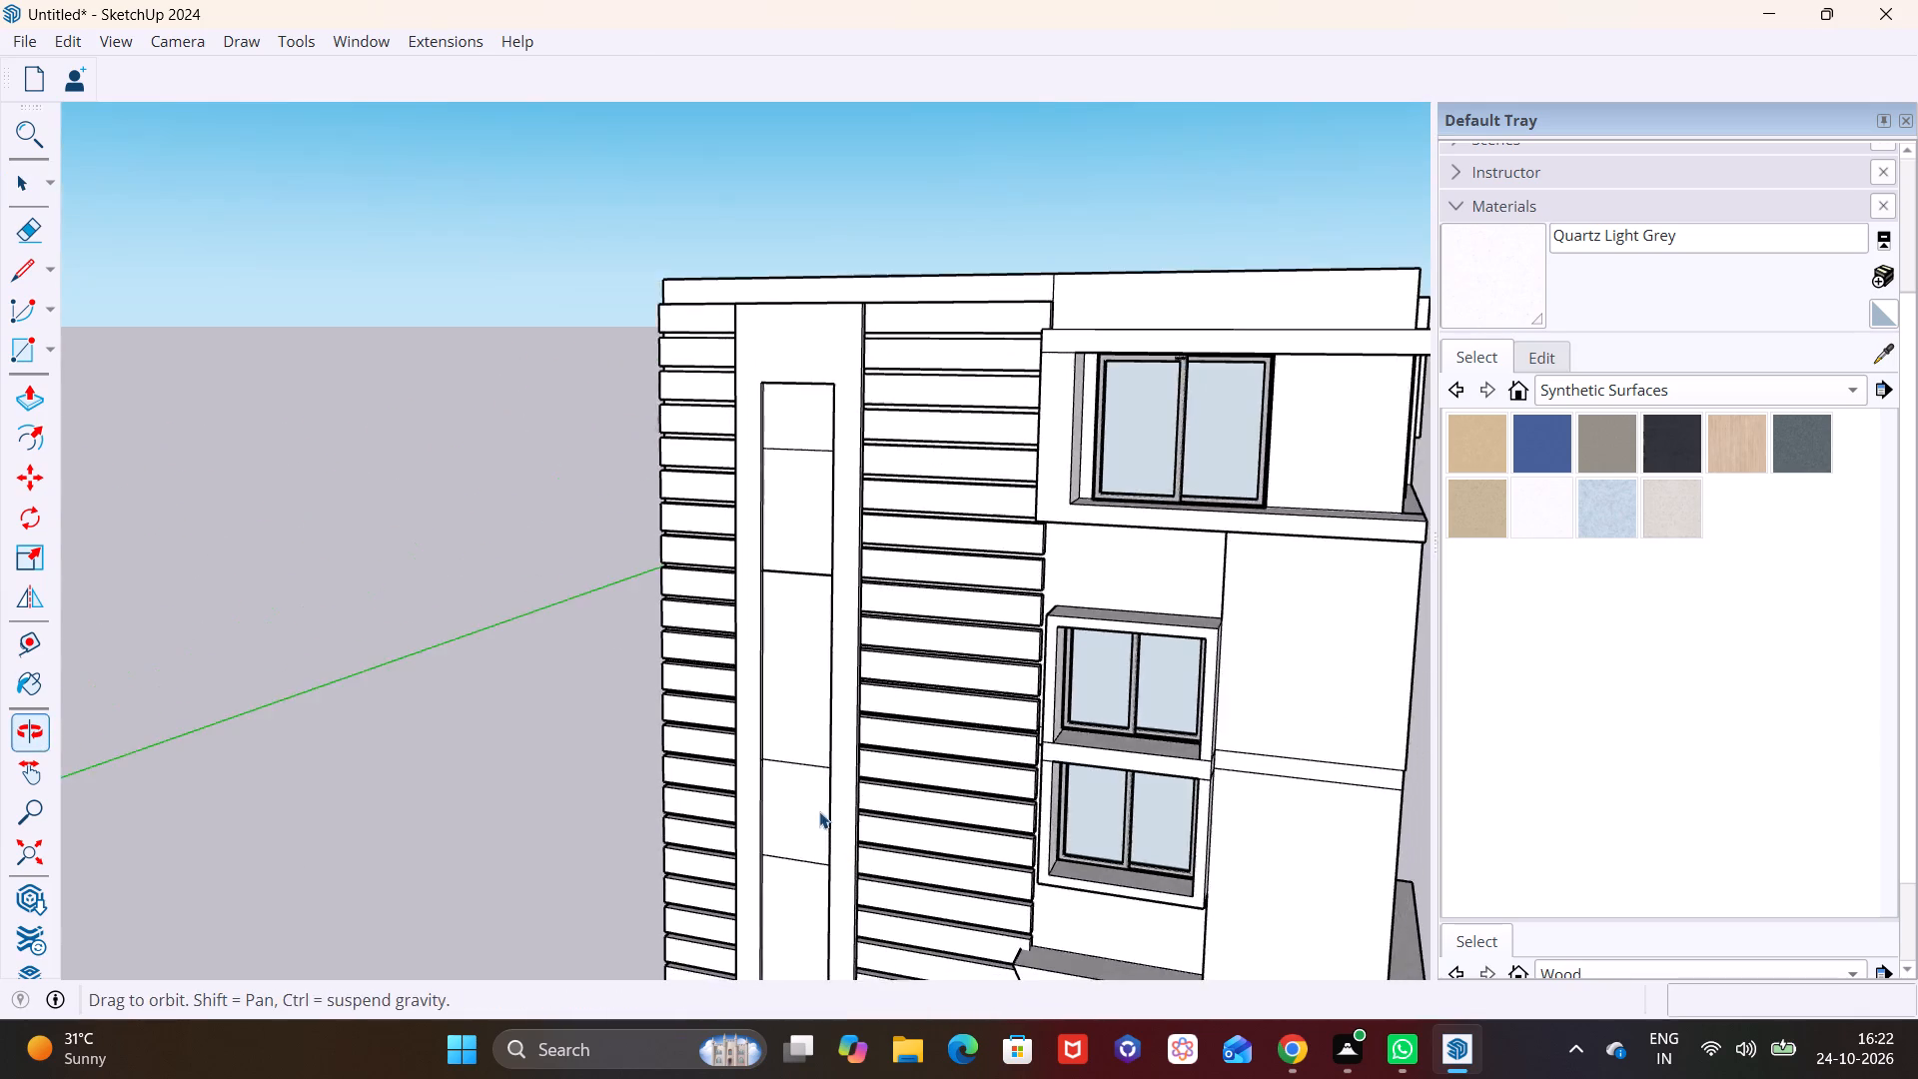
{"action": "middle_click_drag", "start_coordinate": [819, 811], "coordinate": [830, 813]}
{"action": "scroll", "coordinate": [840, 801], "scroll_direction": "down", "scroll_amount": 8}
{"action": "middle_click_drag", "start_coordinate": [878, 809], "coordinate": [645, 689], "text": "shift"}
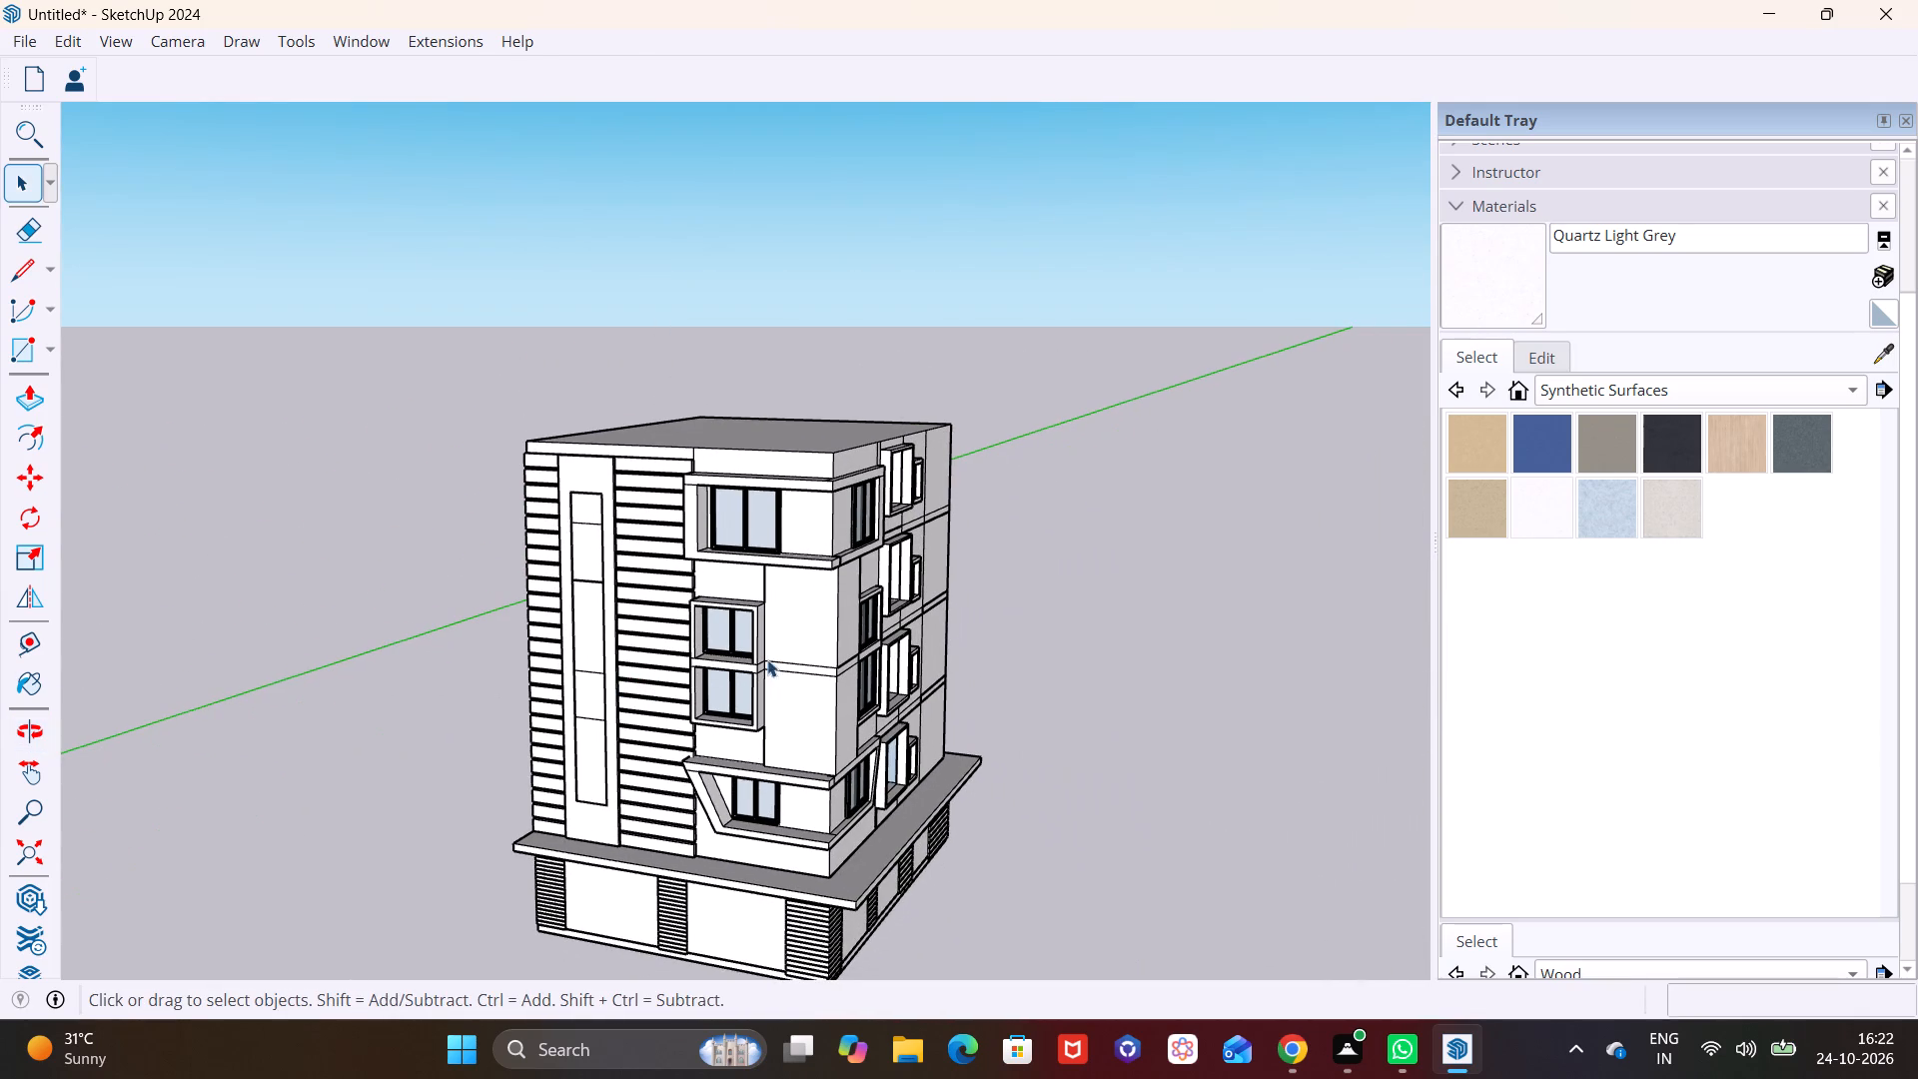
{"action": "scroll", "coordinate": [804, 635], "scroll_direction": "up", "scroll_amount": 7}
{"action": "middle_click_drag", "start_coordinate": [766, 653], "coordinate": [649, 581]}
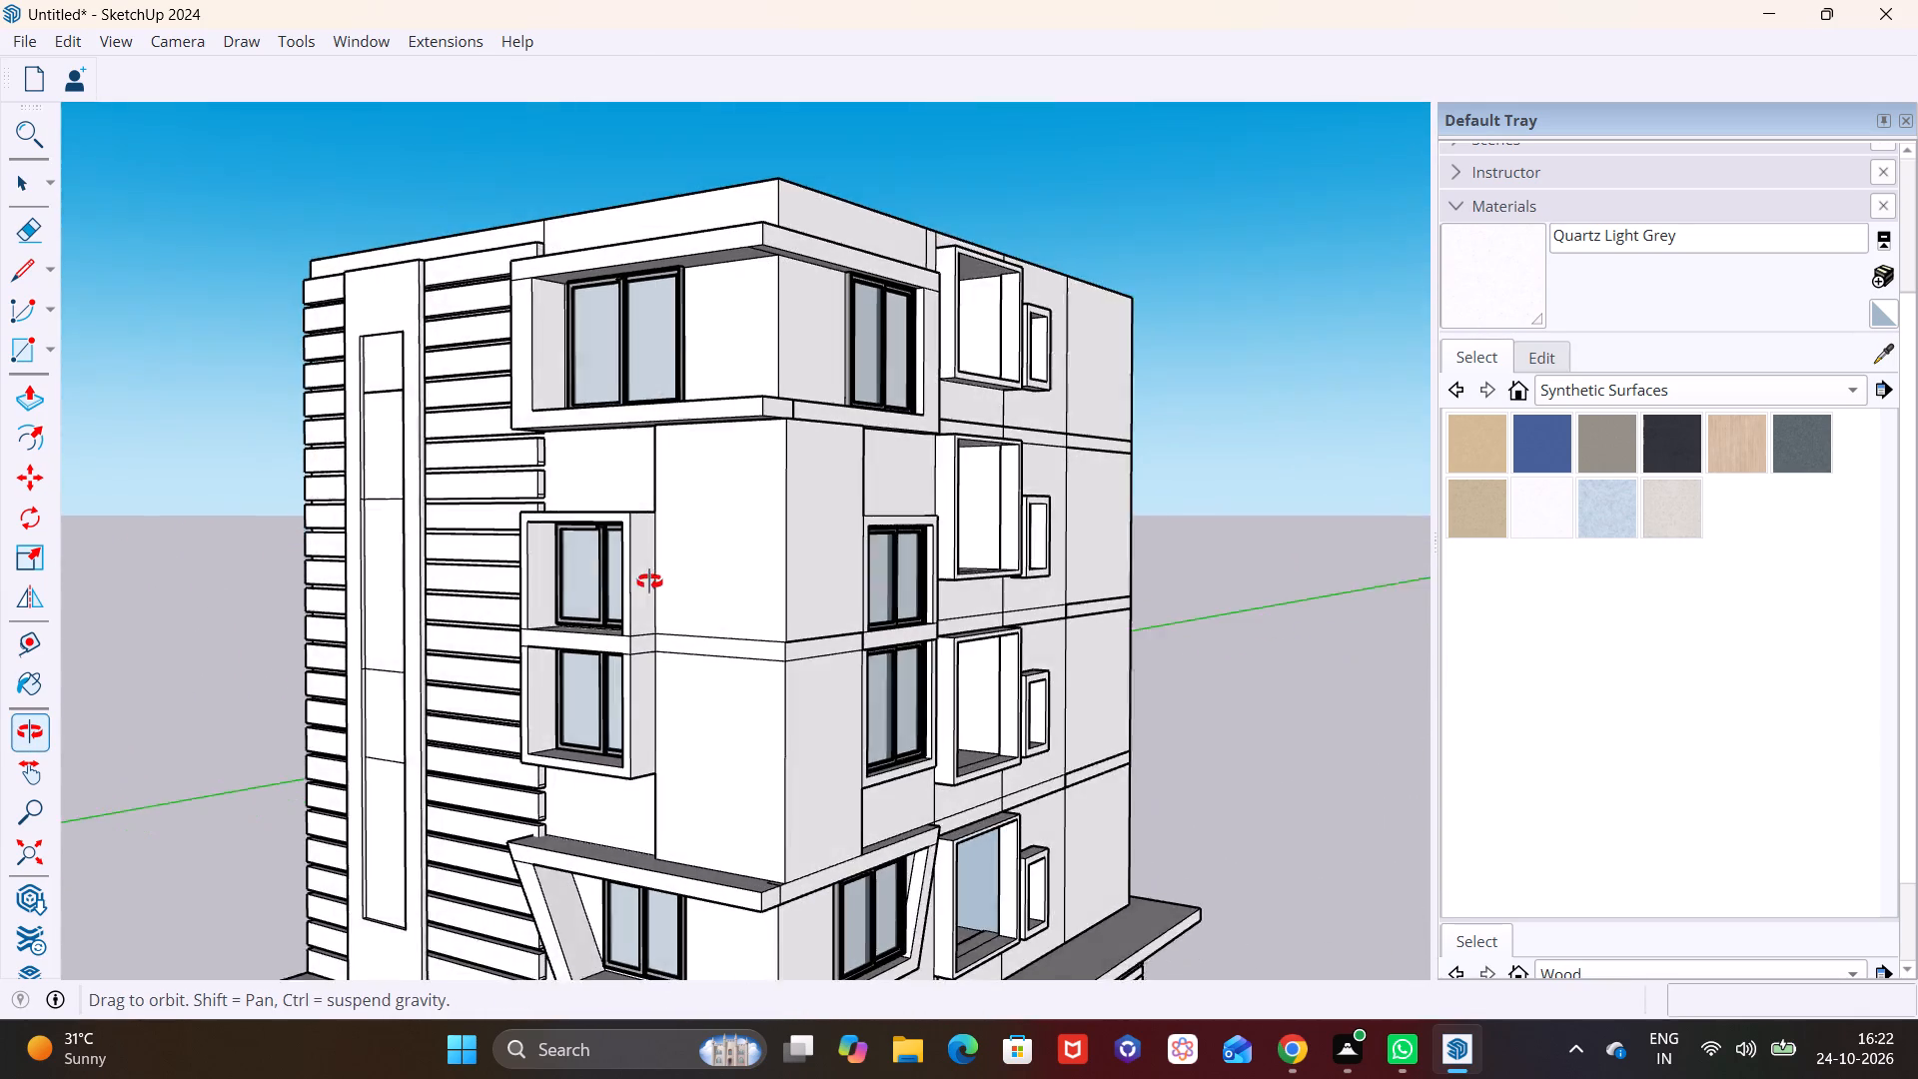
{"action": "middle_click_drag", "start_coordinate": [649, 581], "coordinate": [697, 583]}
Browse the Tile, Stone, Patterns, and Glass and Mirrors material collections for facade finishes.
{"action": "left_click", "coordinate": [1637, 394]}
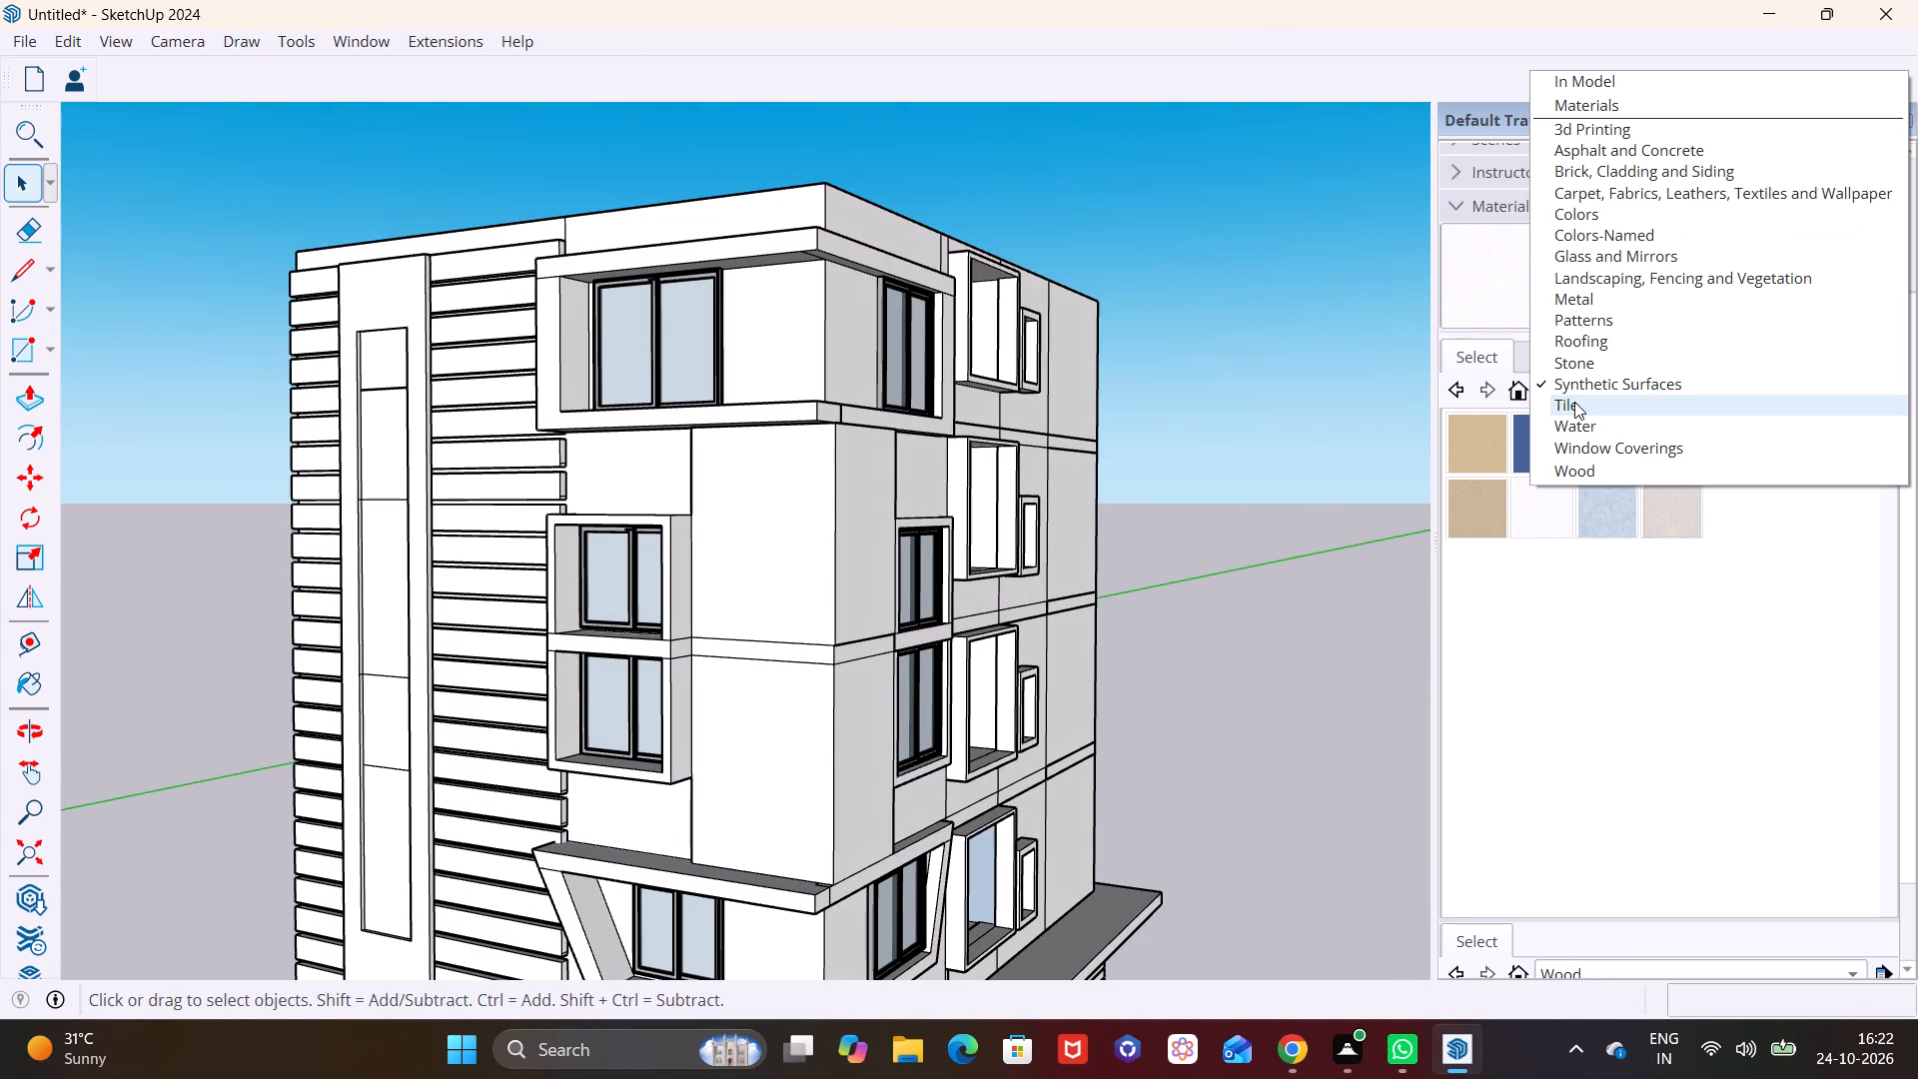
{"action": "left_click", "coordinate": [1603, 412]}
{"action": "scroll", "coordinate": [1603, 732], "scroll_direction": "down", "scroll_amount": 2}
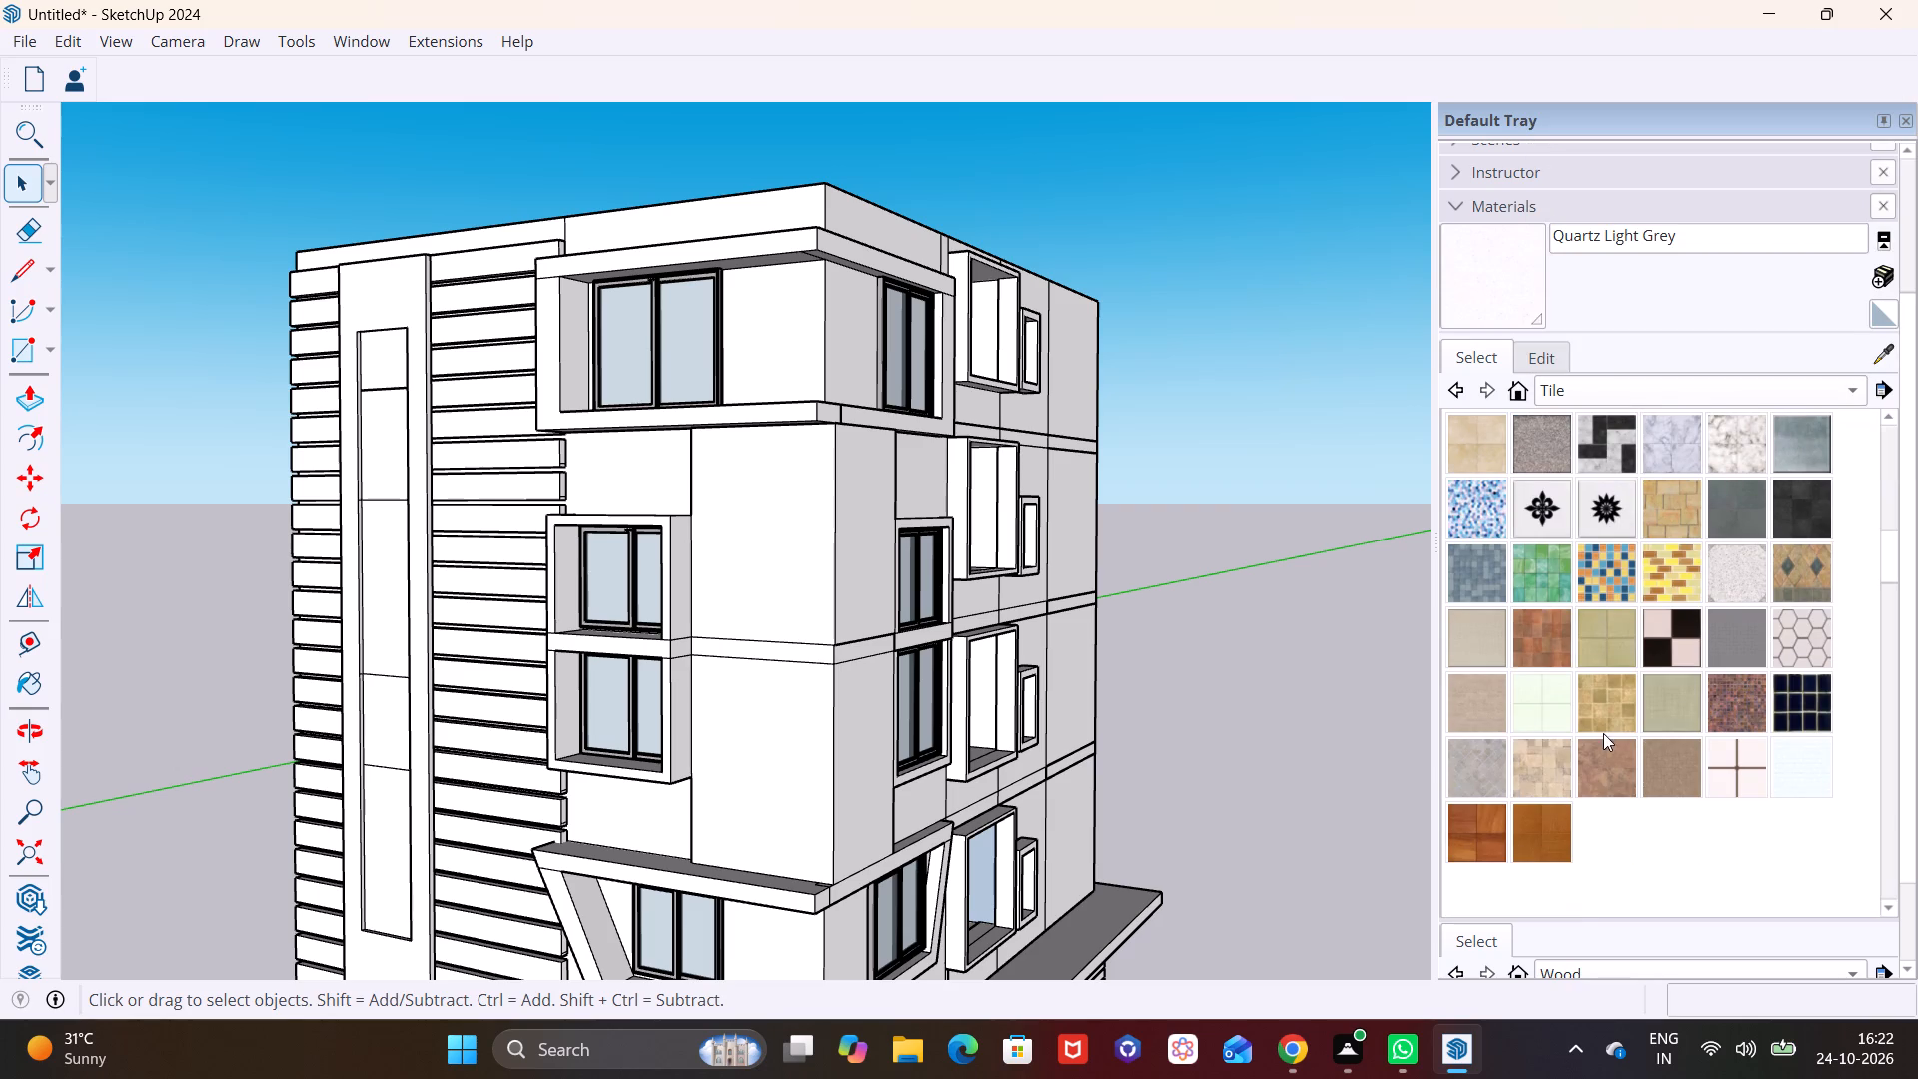
{"action": "scroll", "coordinate": [1660, 766], "scroll_direction": "down", "scroll_amount": 2}
{"action": "scroll", "coordinate": [1663, 762], "scroll_direction": "up", "scroll_amount": 6}
{"action": "left_click", "coordinate": [1631, 390]}
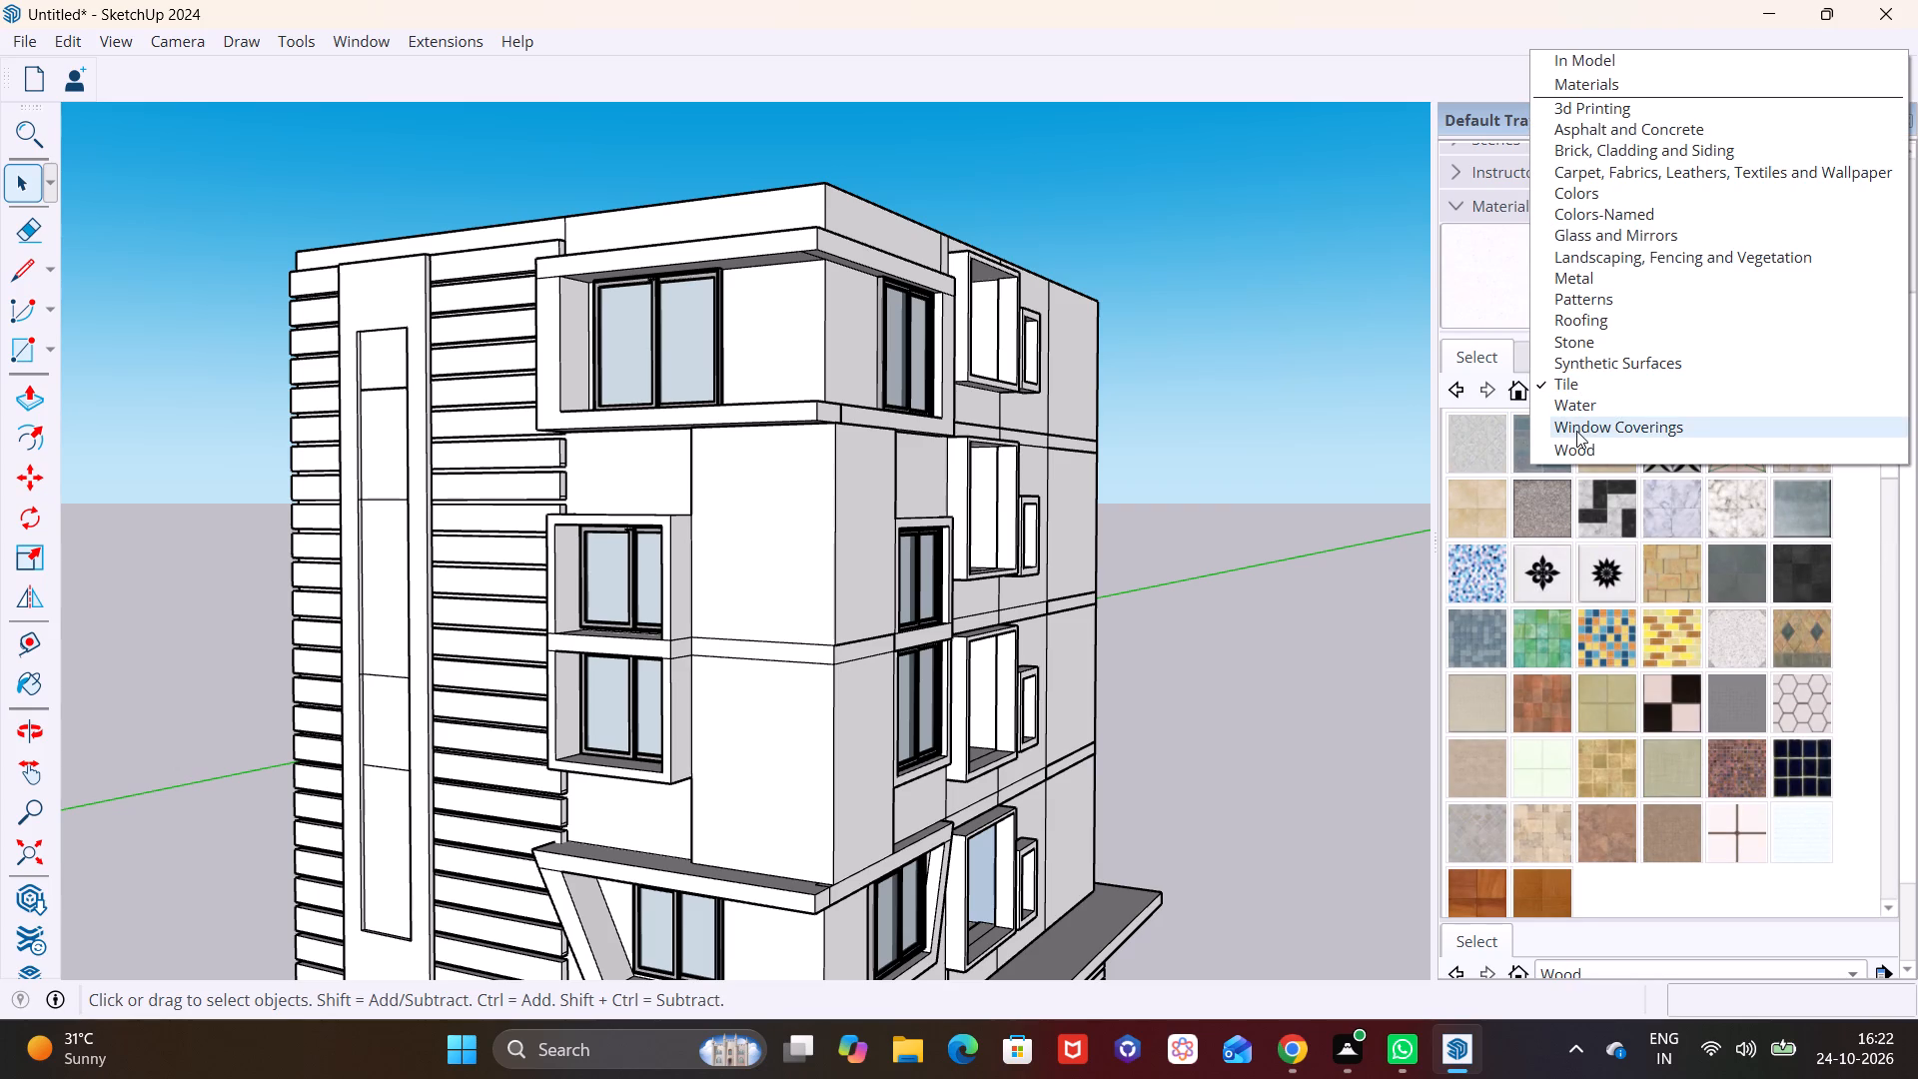
{"action": "left_click", "coordinate": [1597, 347]}
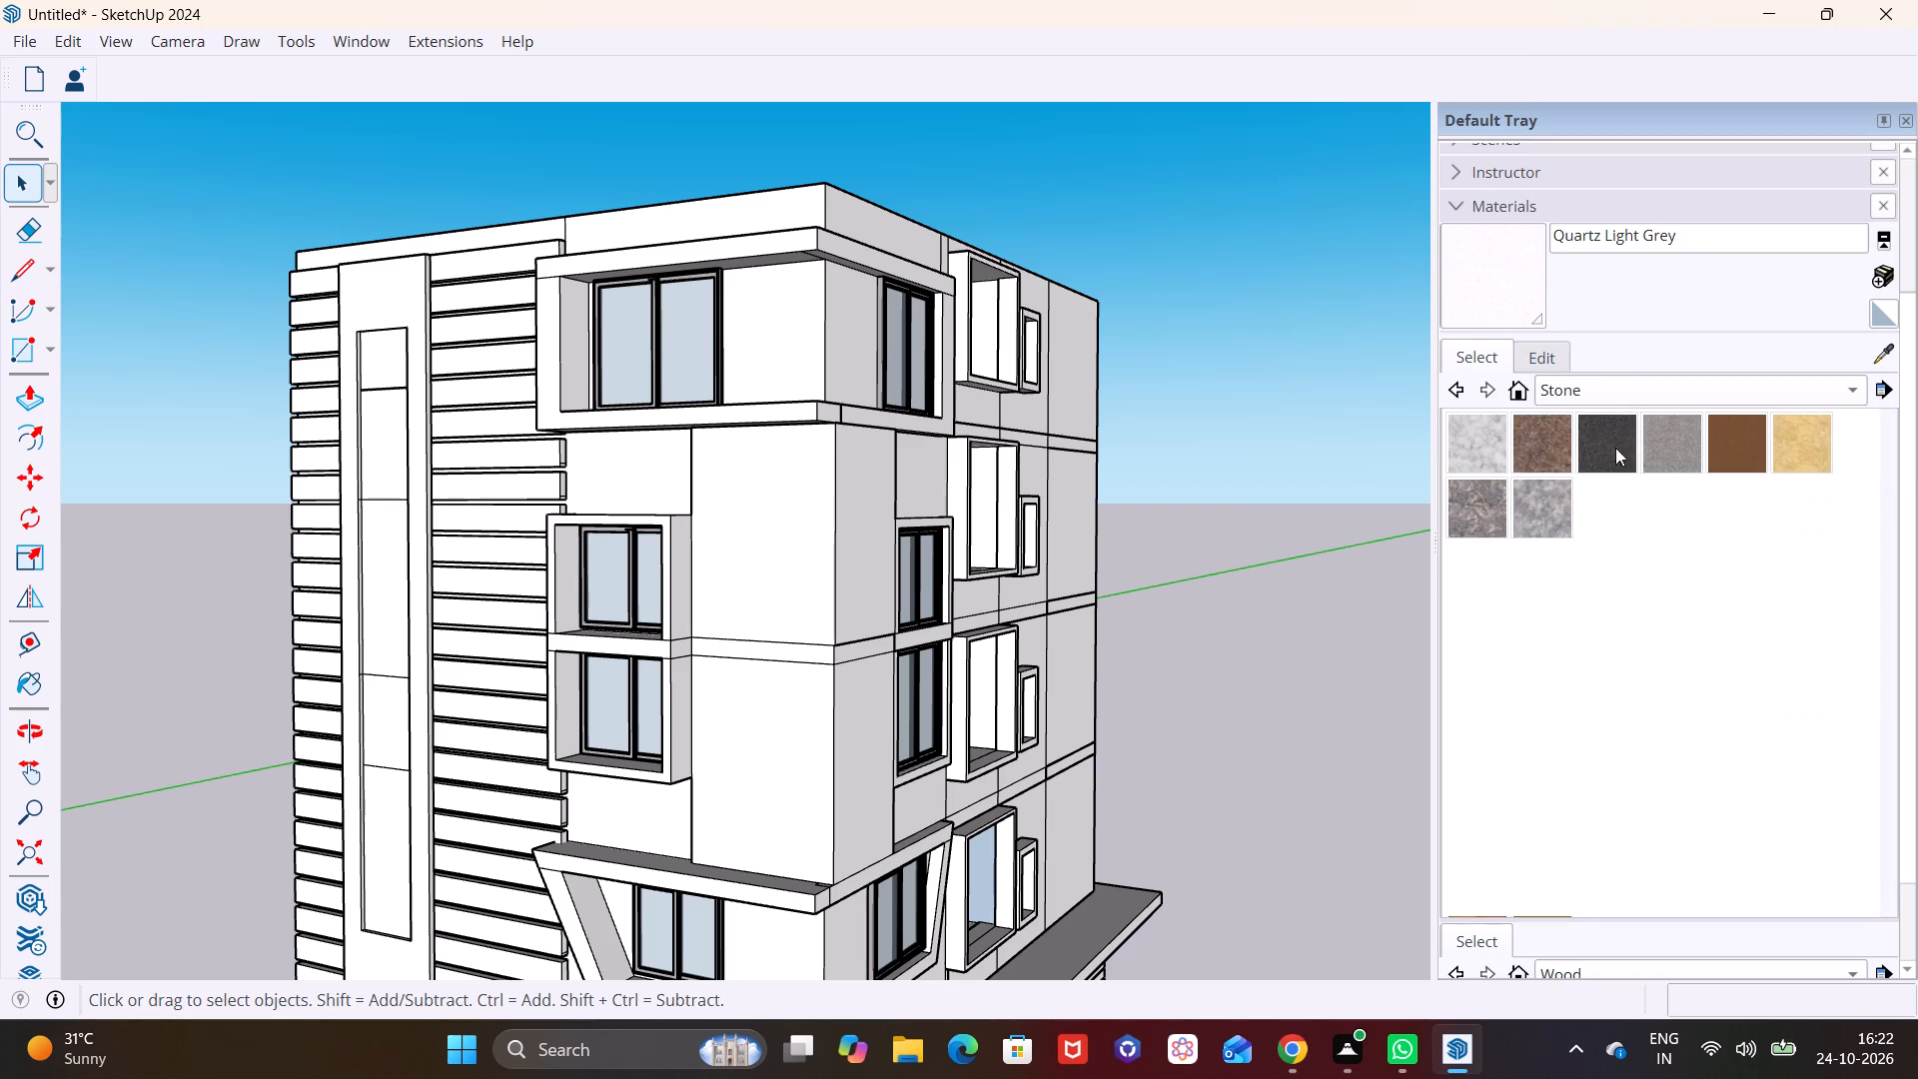
{"action": "left_click", "coordinate": [1601, 393]}
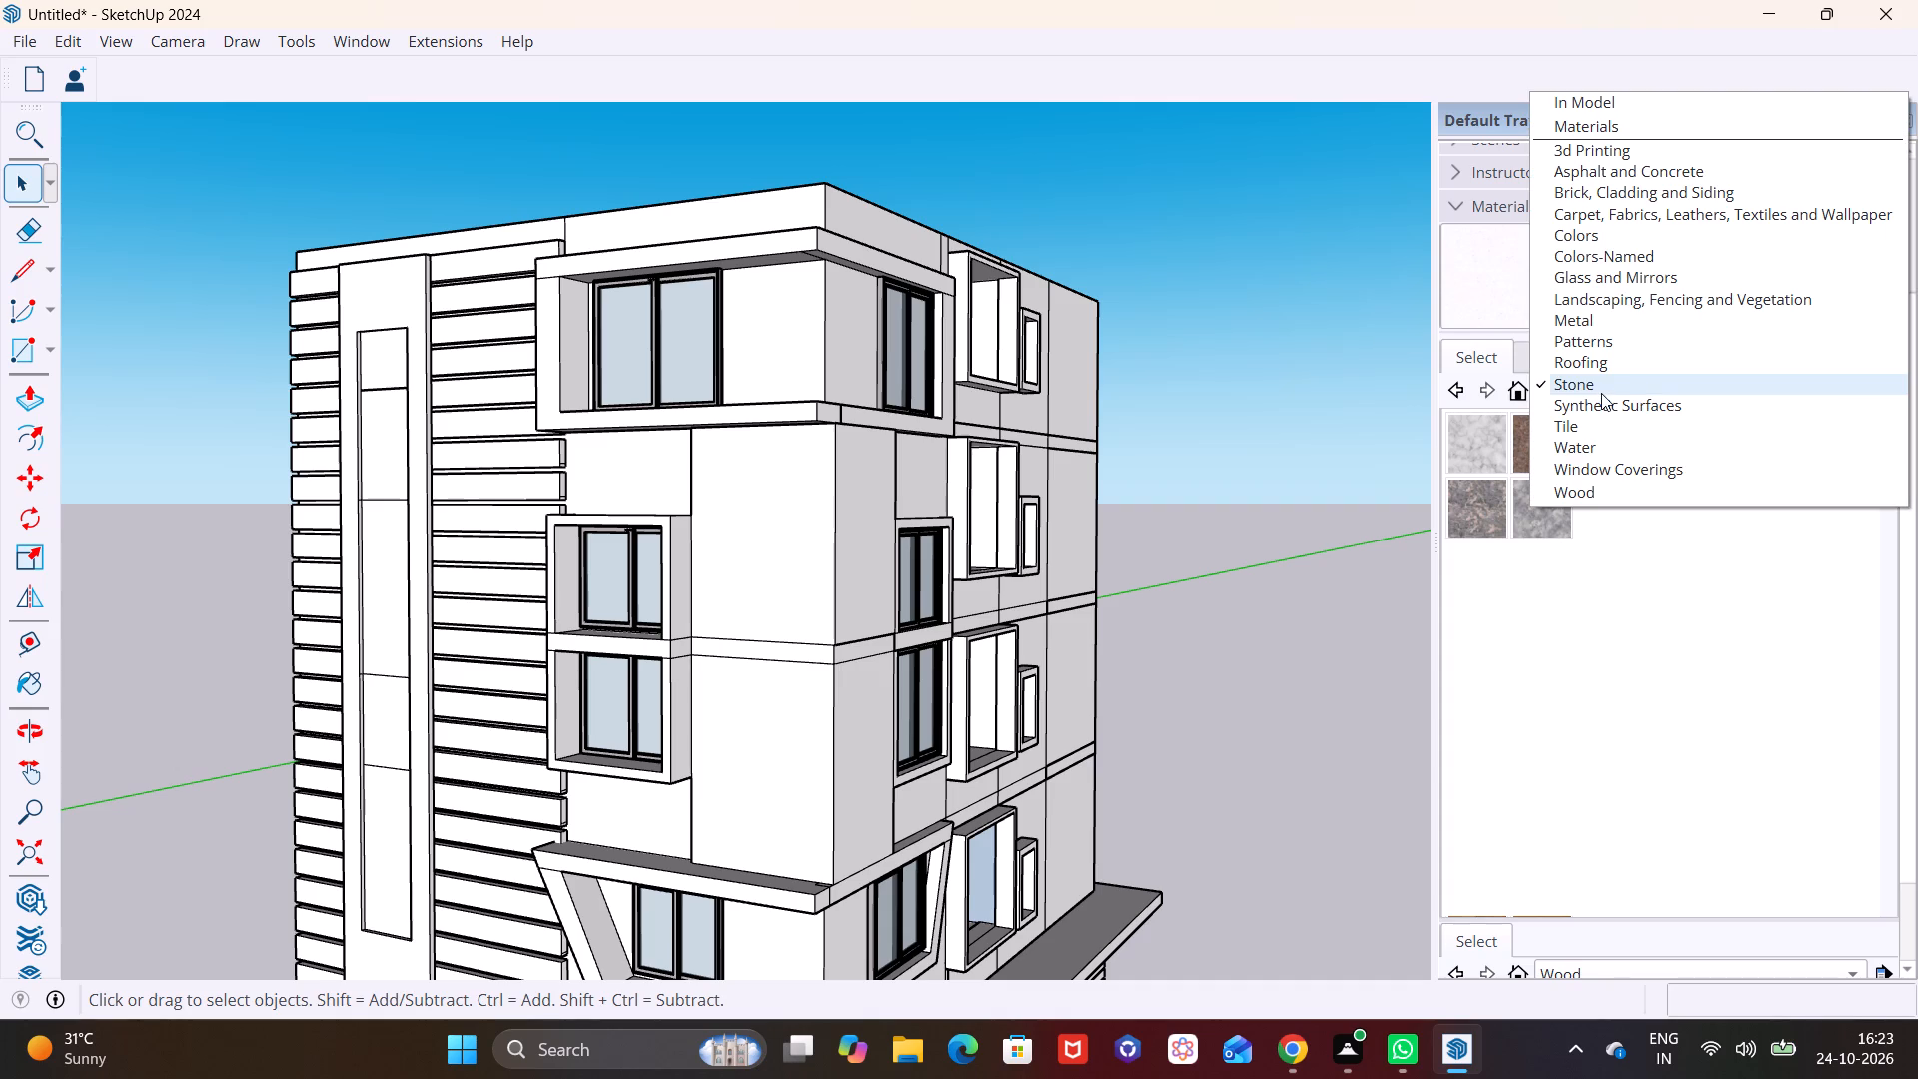
{"action": "left_click", "coordinate": [1606, 374]}
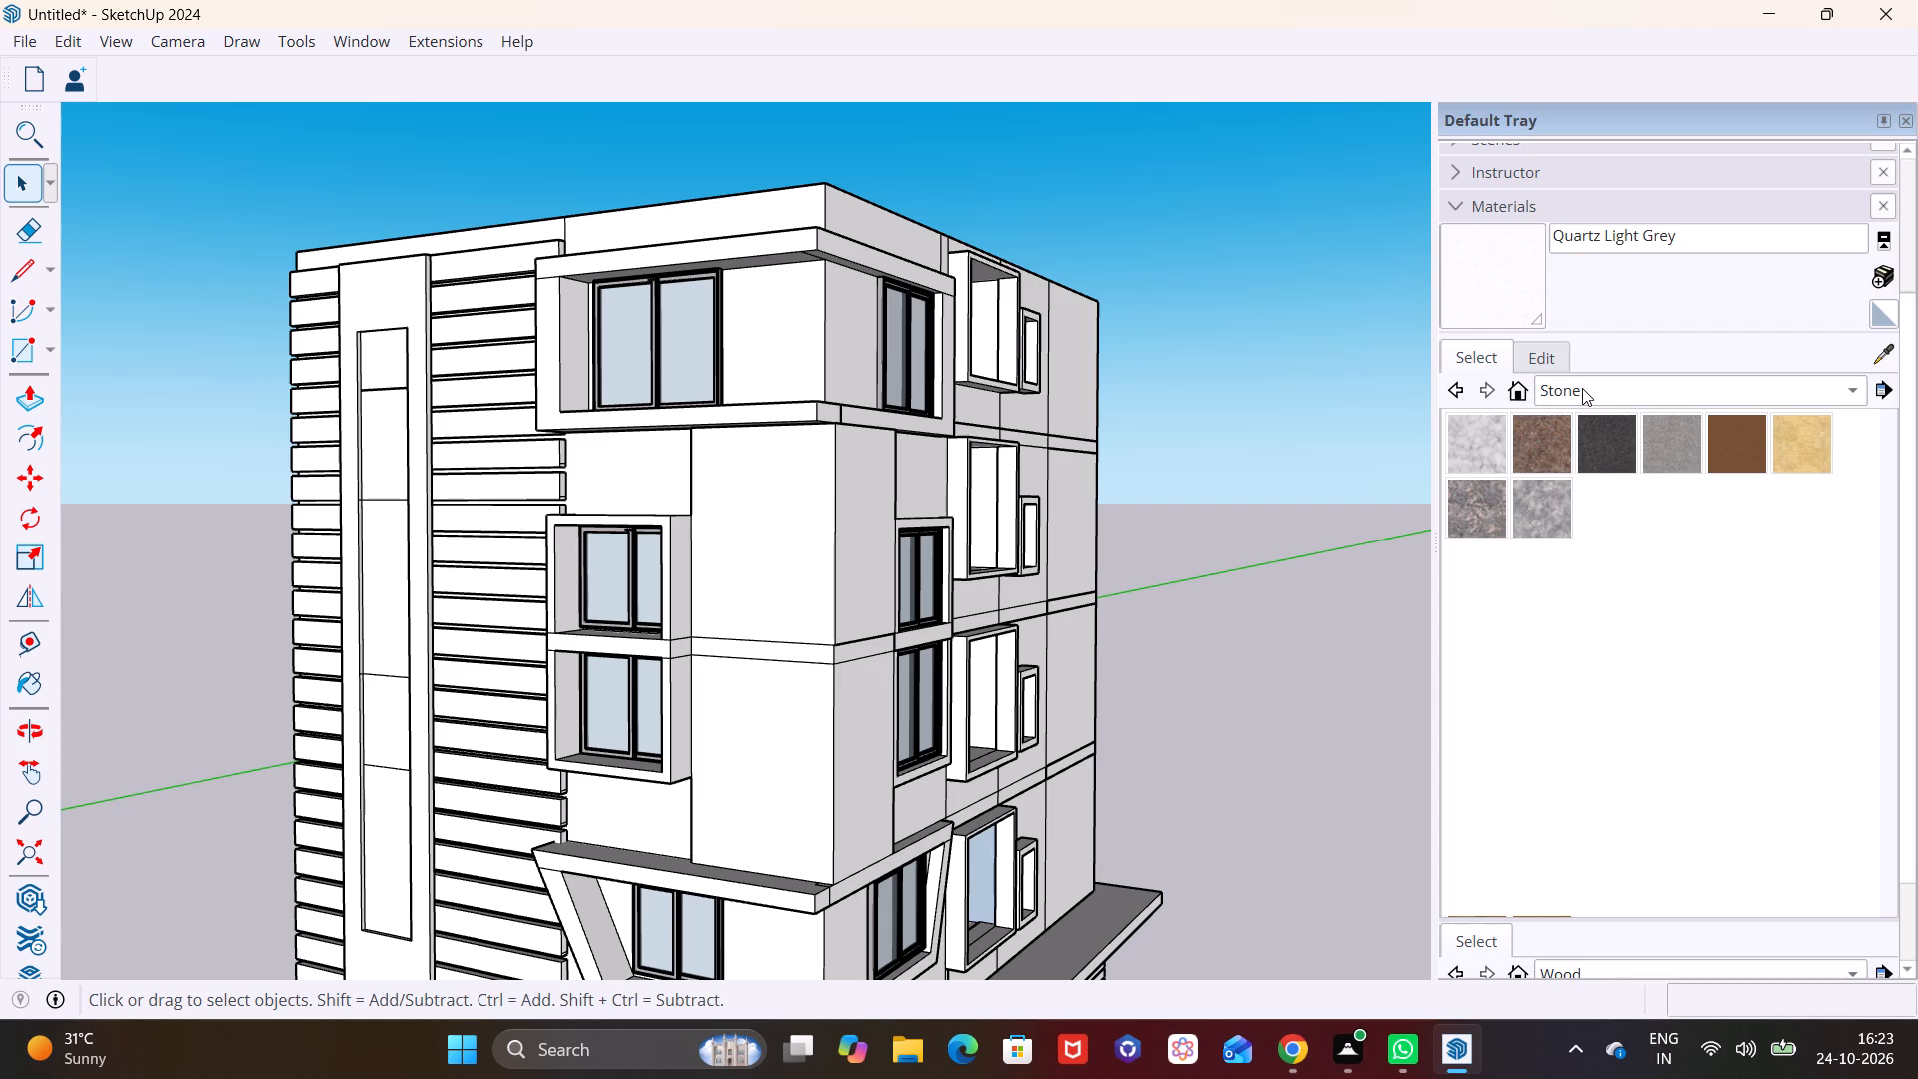
{"action": "left_click", "coordinate": [1582, 388]}
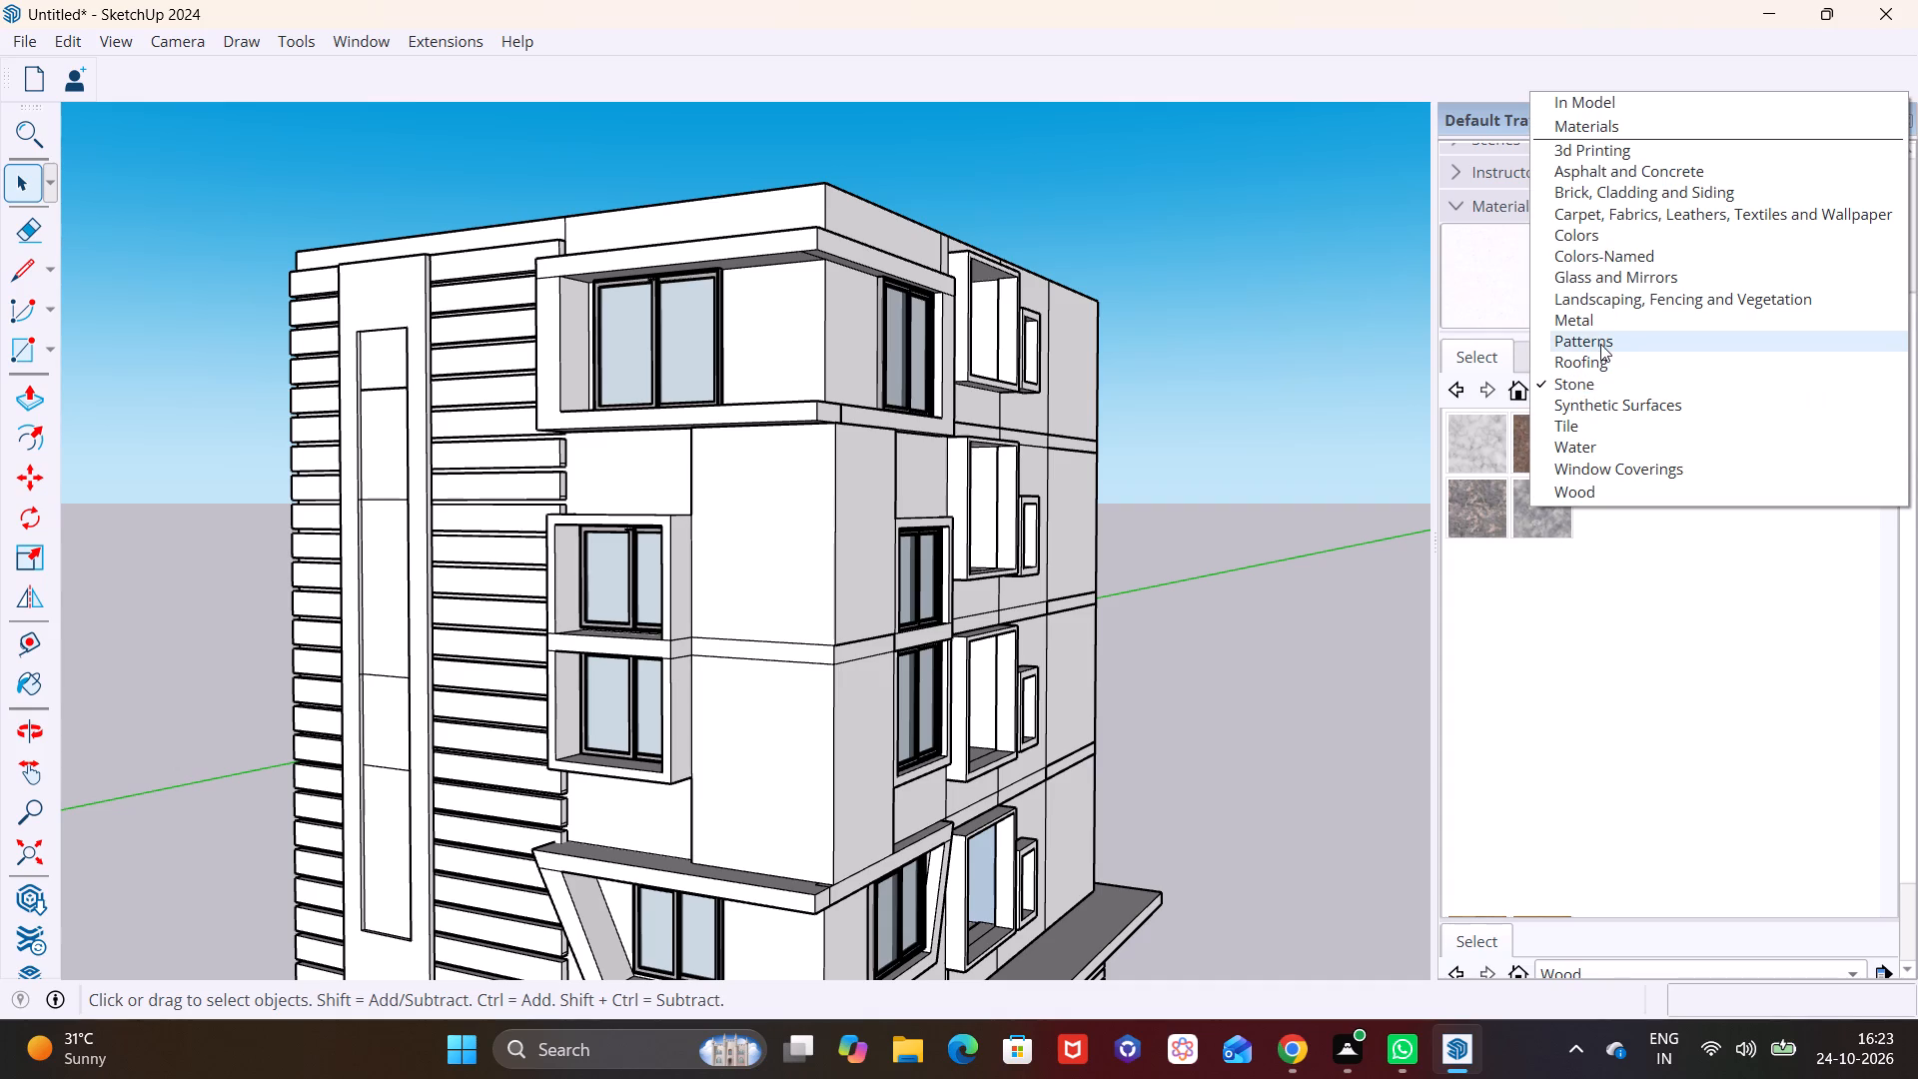
{"action": "left_click", "coordinate": [1600, 344]}
{"action": "left_click", "coordinate": [1577, 386]}
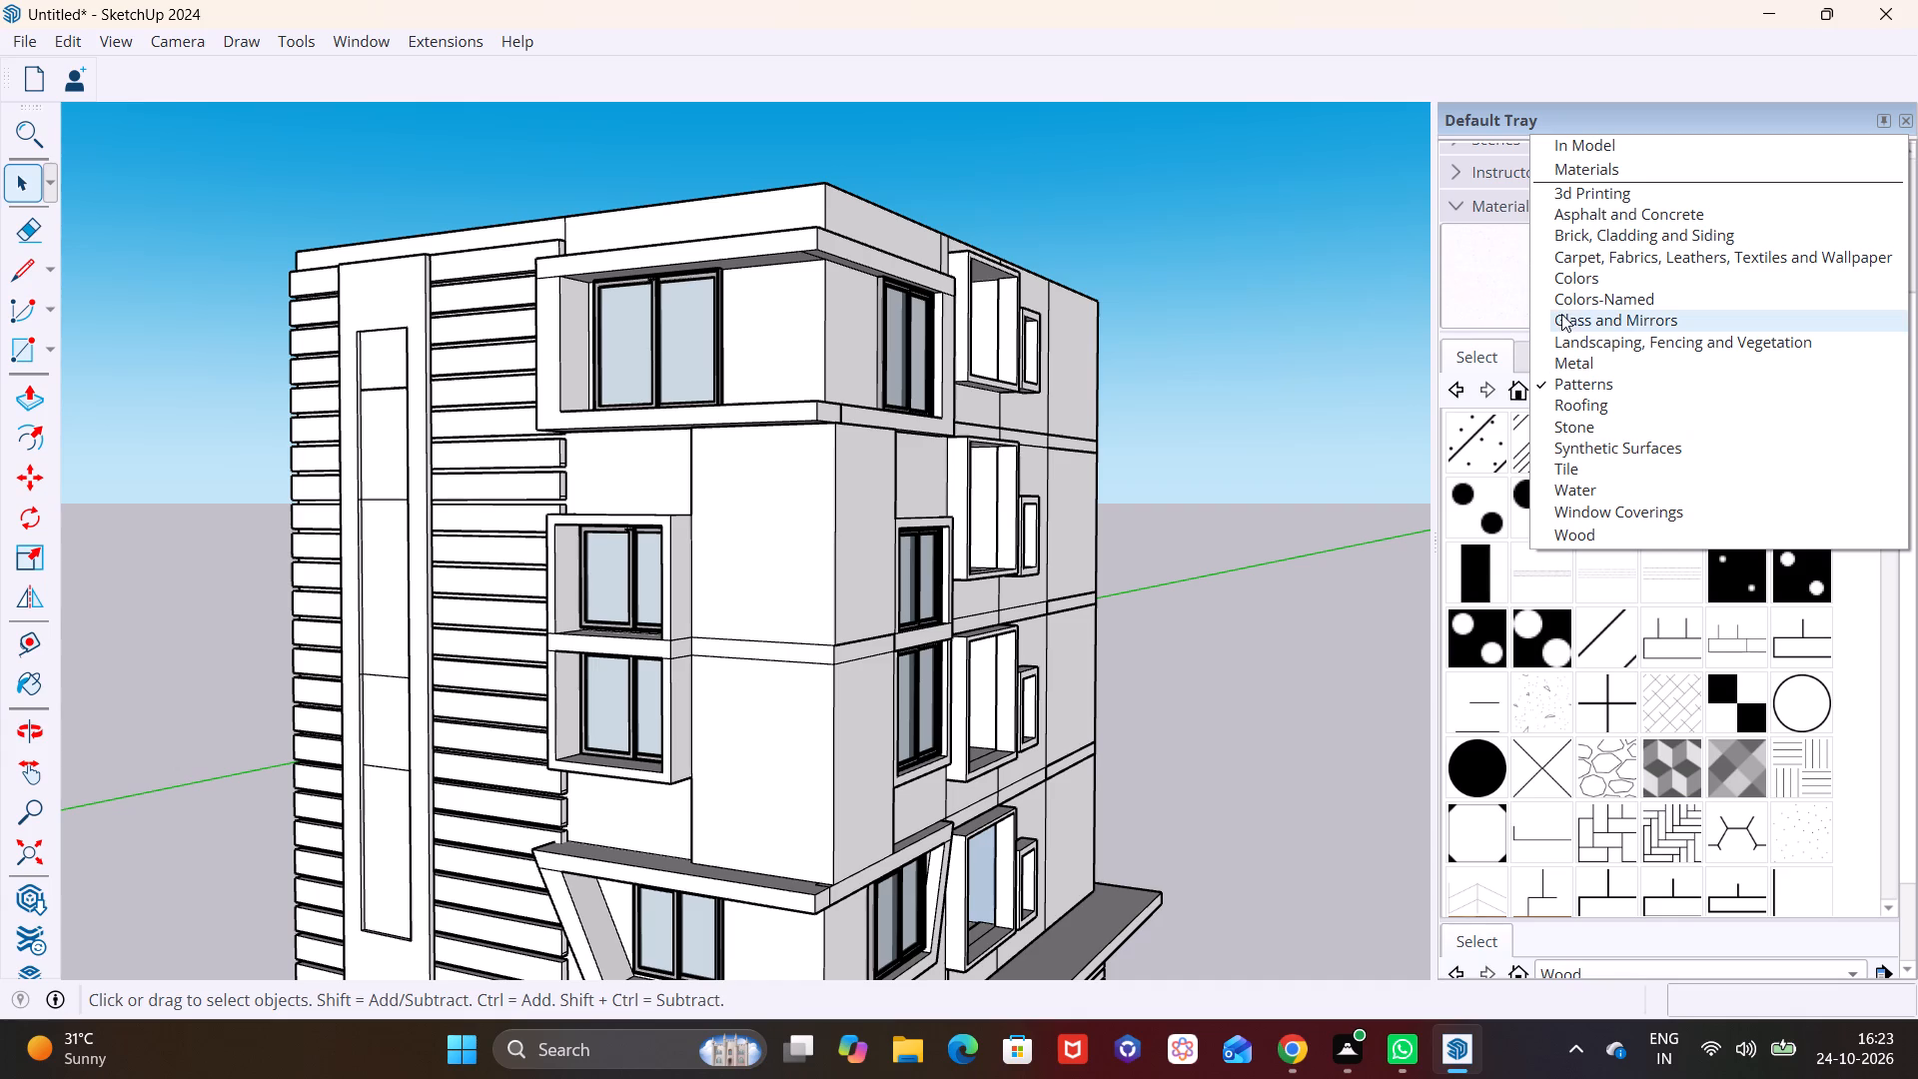
{"action": "left_click", "coordinate": [1605, 322]}
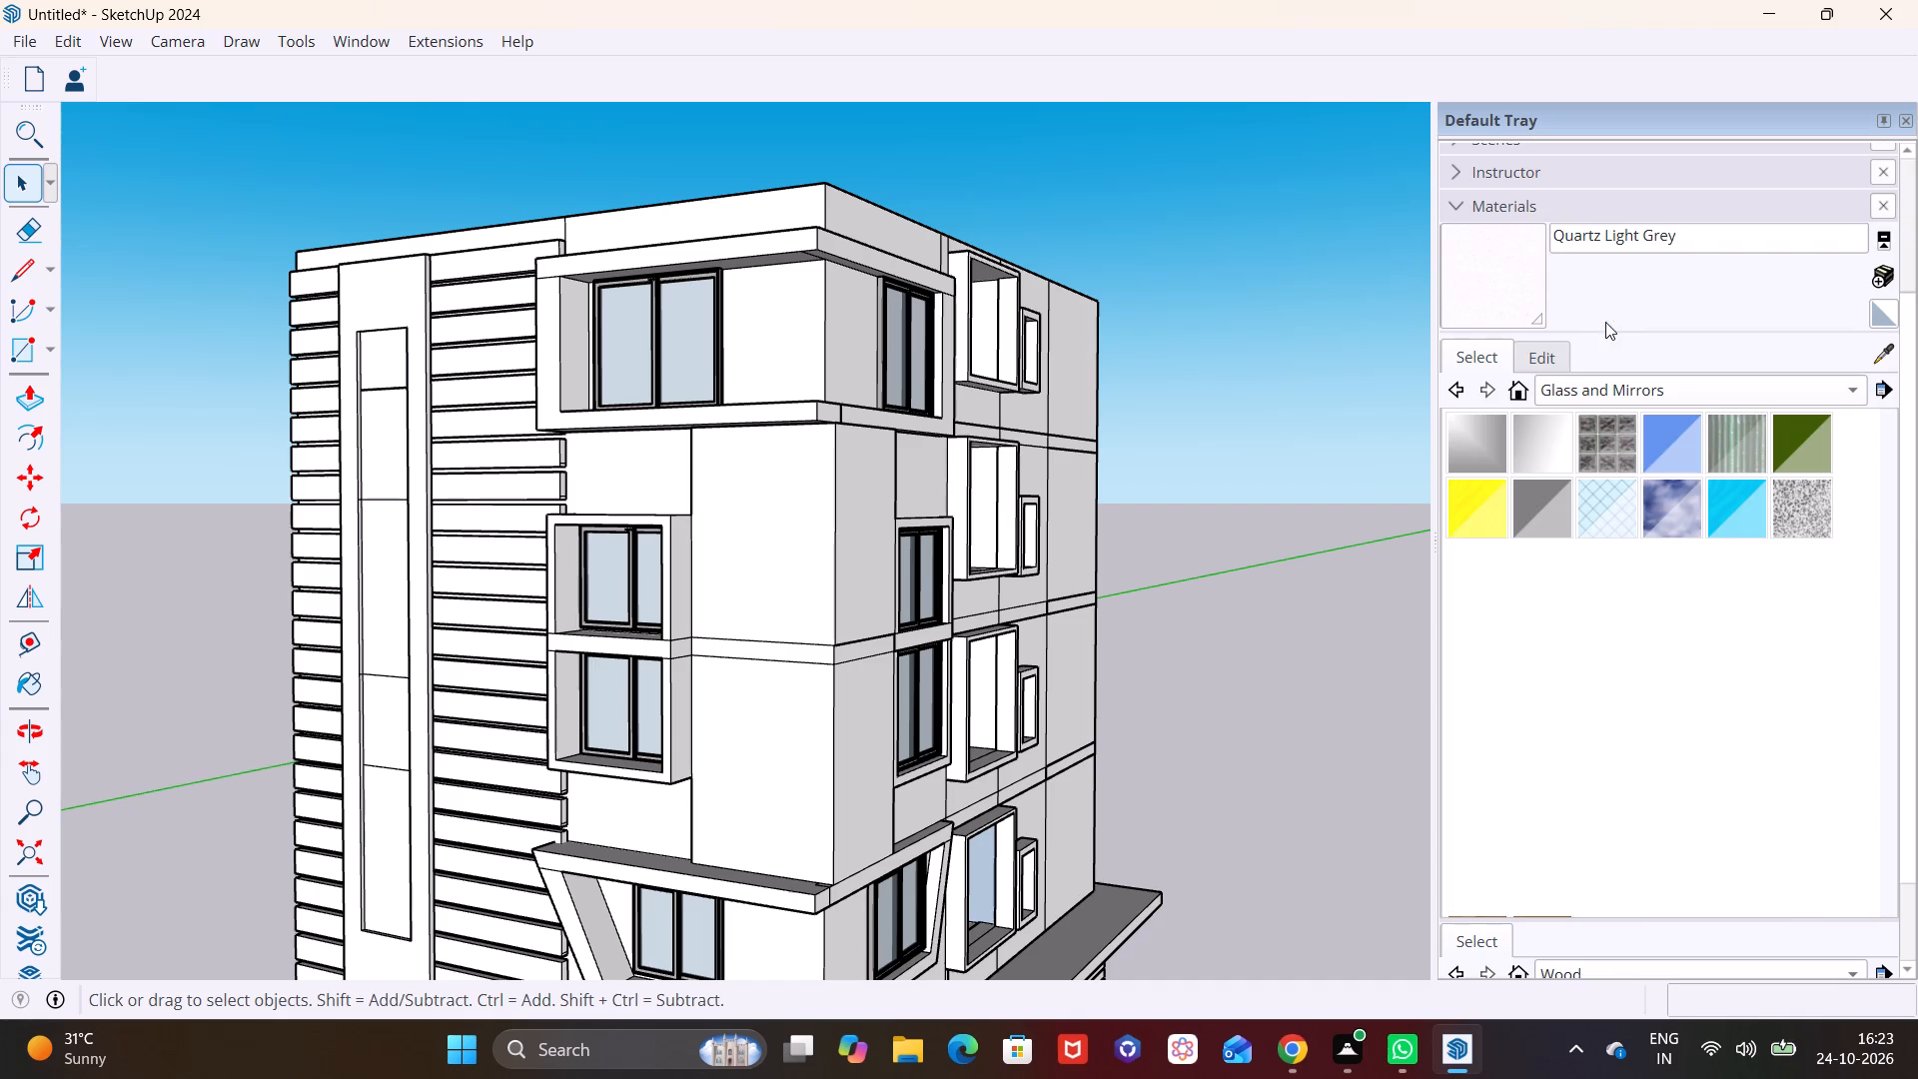
Paint both corner wall faces beside the joined windows, including the thin band between storeys, with Stone Flagstone Ashlar from Brick, Cladding and Siding.
{"action": "left_click", "coordinate": [1626, 389]}
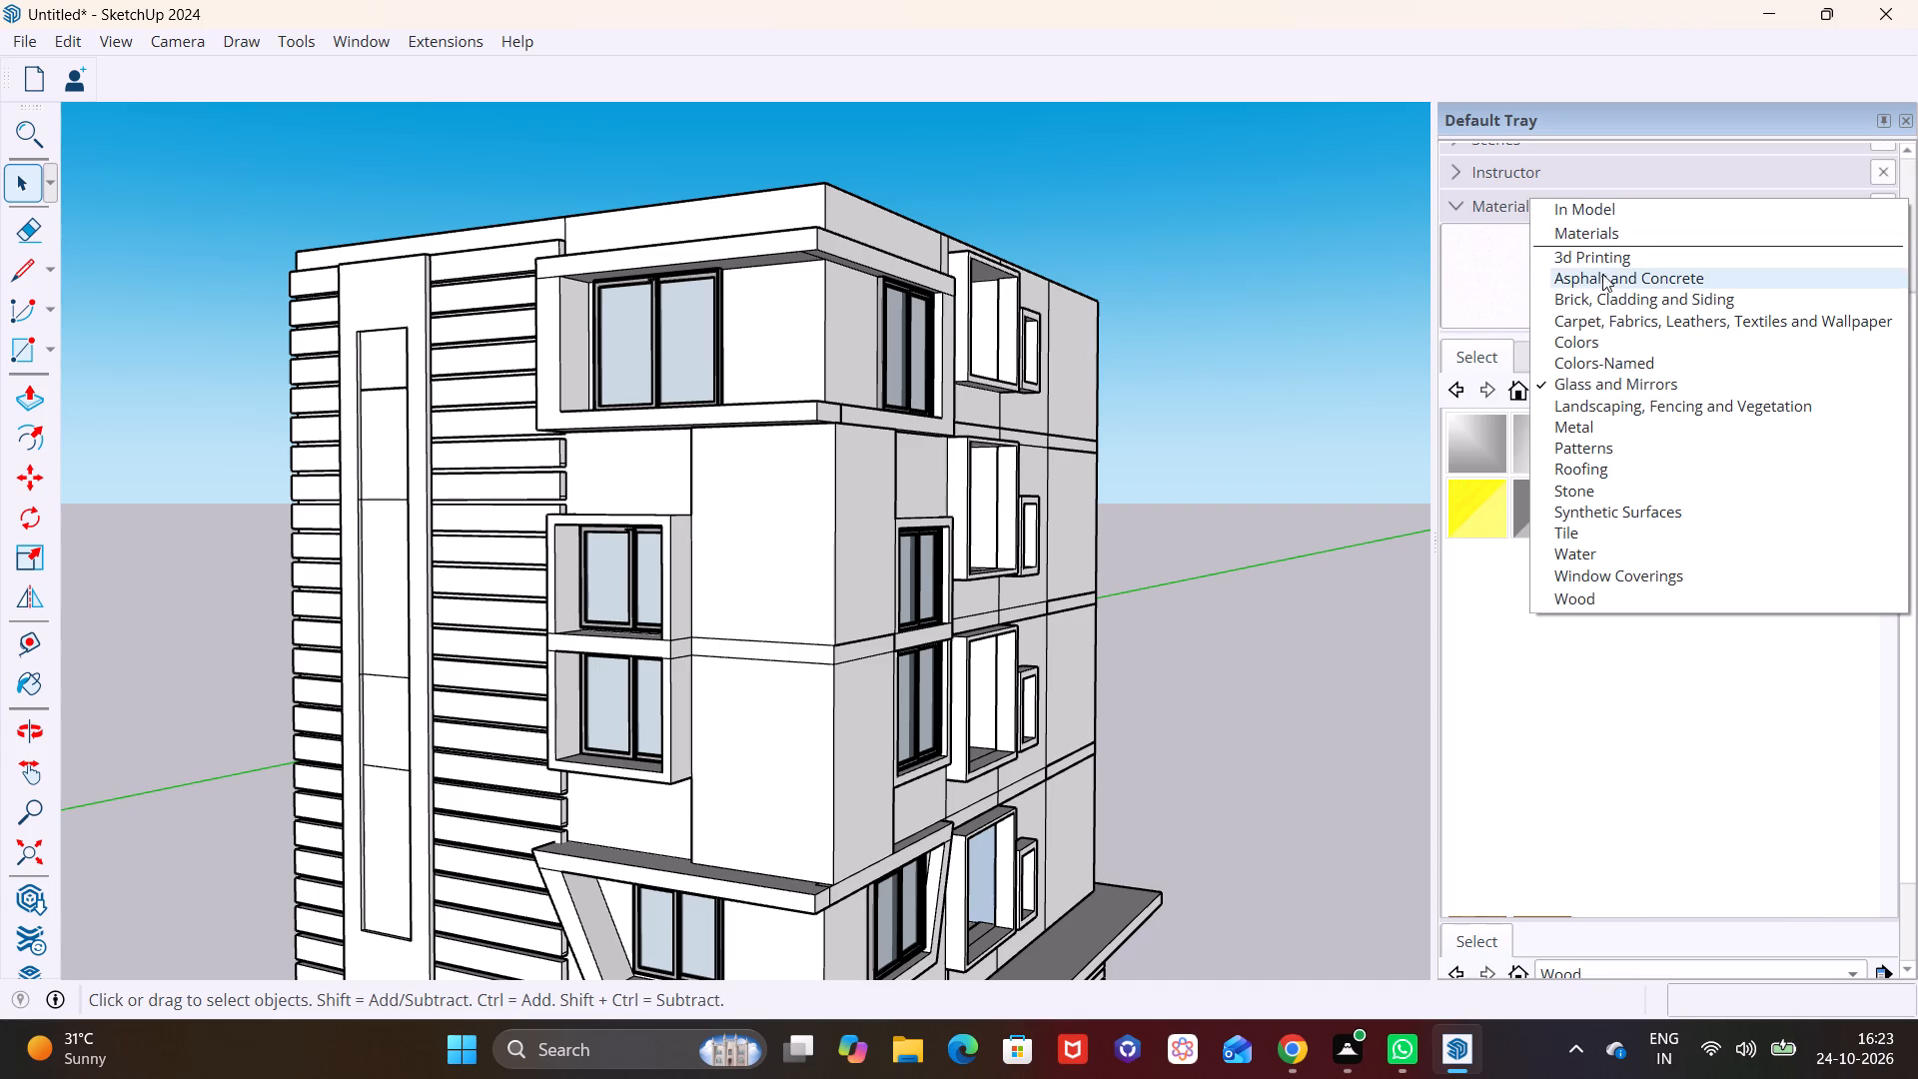
{"action": "left_click", "coordinate": [1610, 302]}
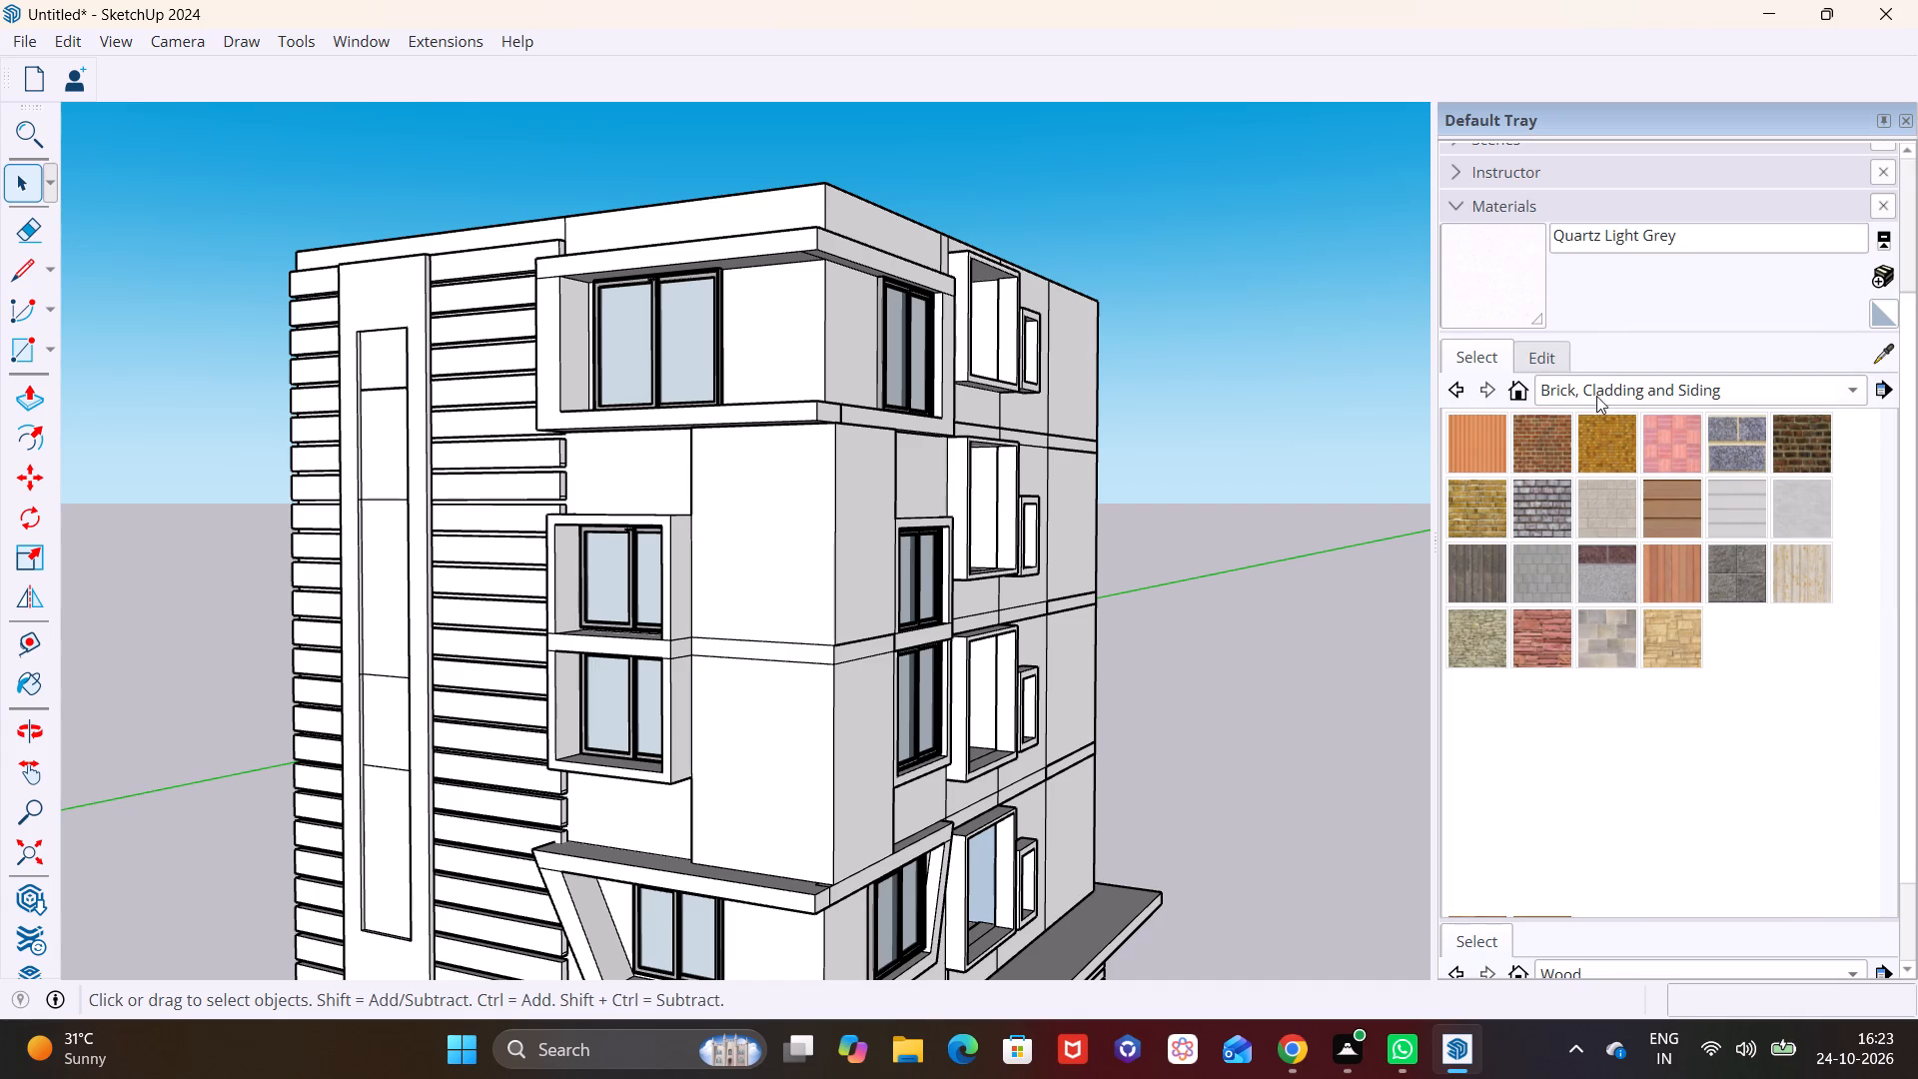
{"action": "left_click", "coordinate": [1559, 616]}
{"action": "left_click", "coordinate": [774, 504]}
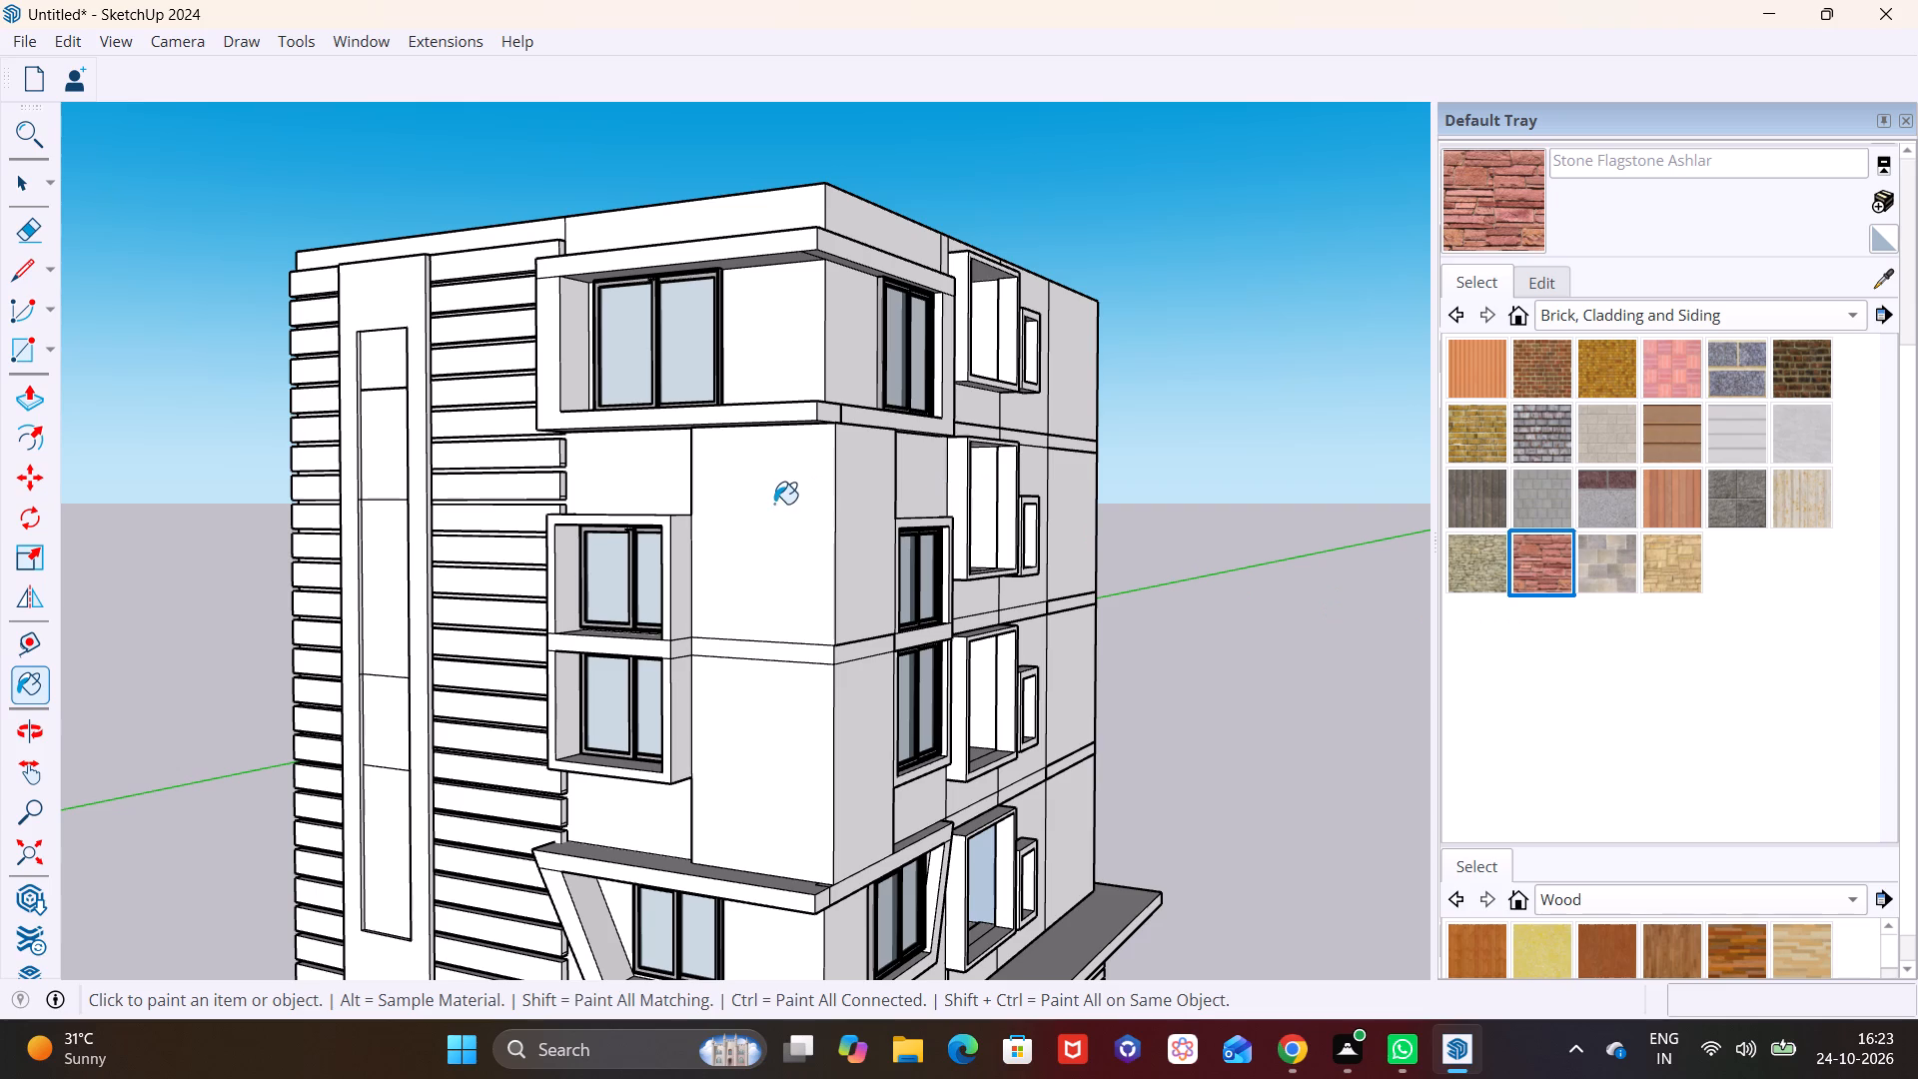
{"action": "left_click", "coordinate": [846, 571]}
{"action": "left_click", "coordinate": [793, 661]}
{"action": "left_click", "coordinate": [836, 679]}
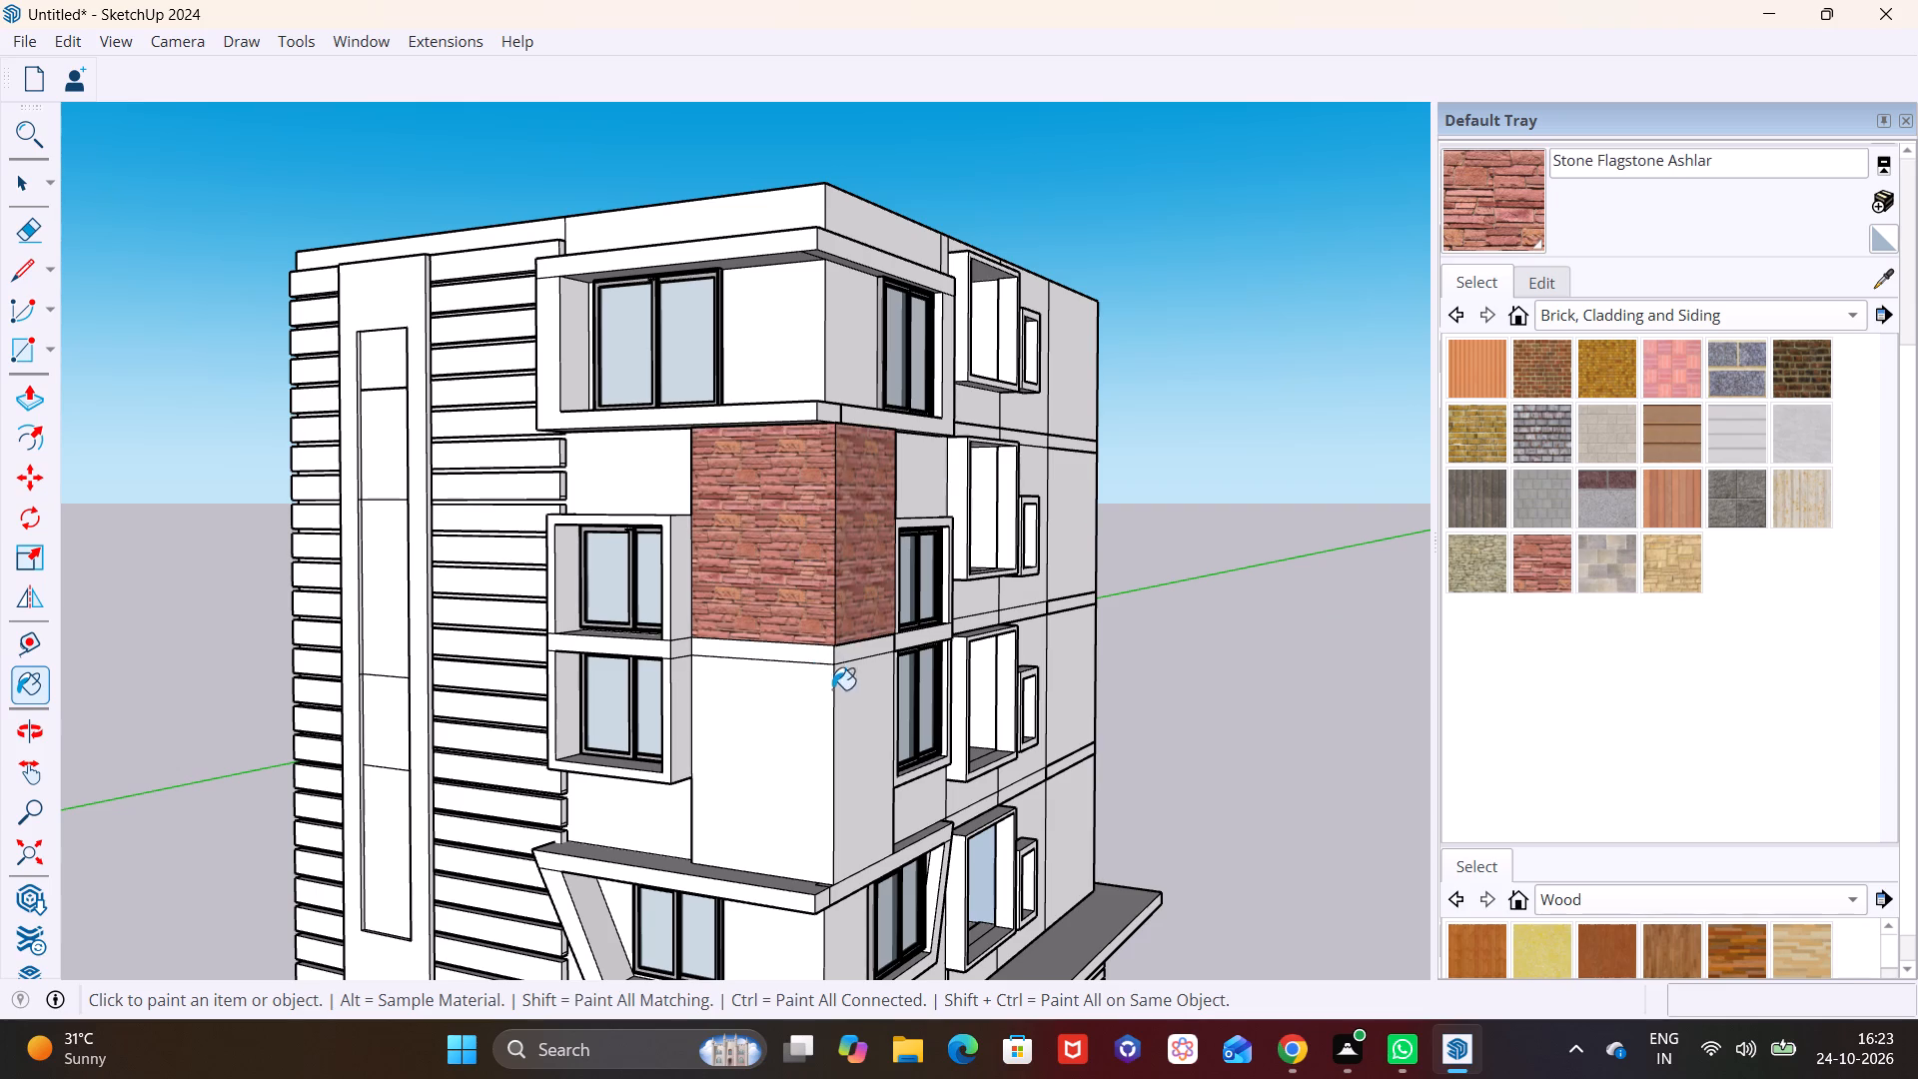
{"action": "left_click", "coordinate": [793, 695]}
{"action": "scroll", "coordinate": [818, 695], "scroll_direction": "up", "scroll_amount": 8}
{"action": "left_click", "coordinate": [849, 602]}
{"action": "left_click", "coordinate": [904, 601]}
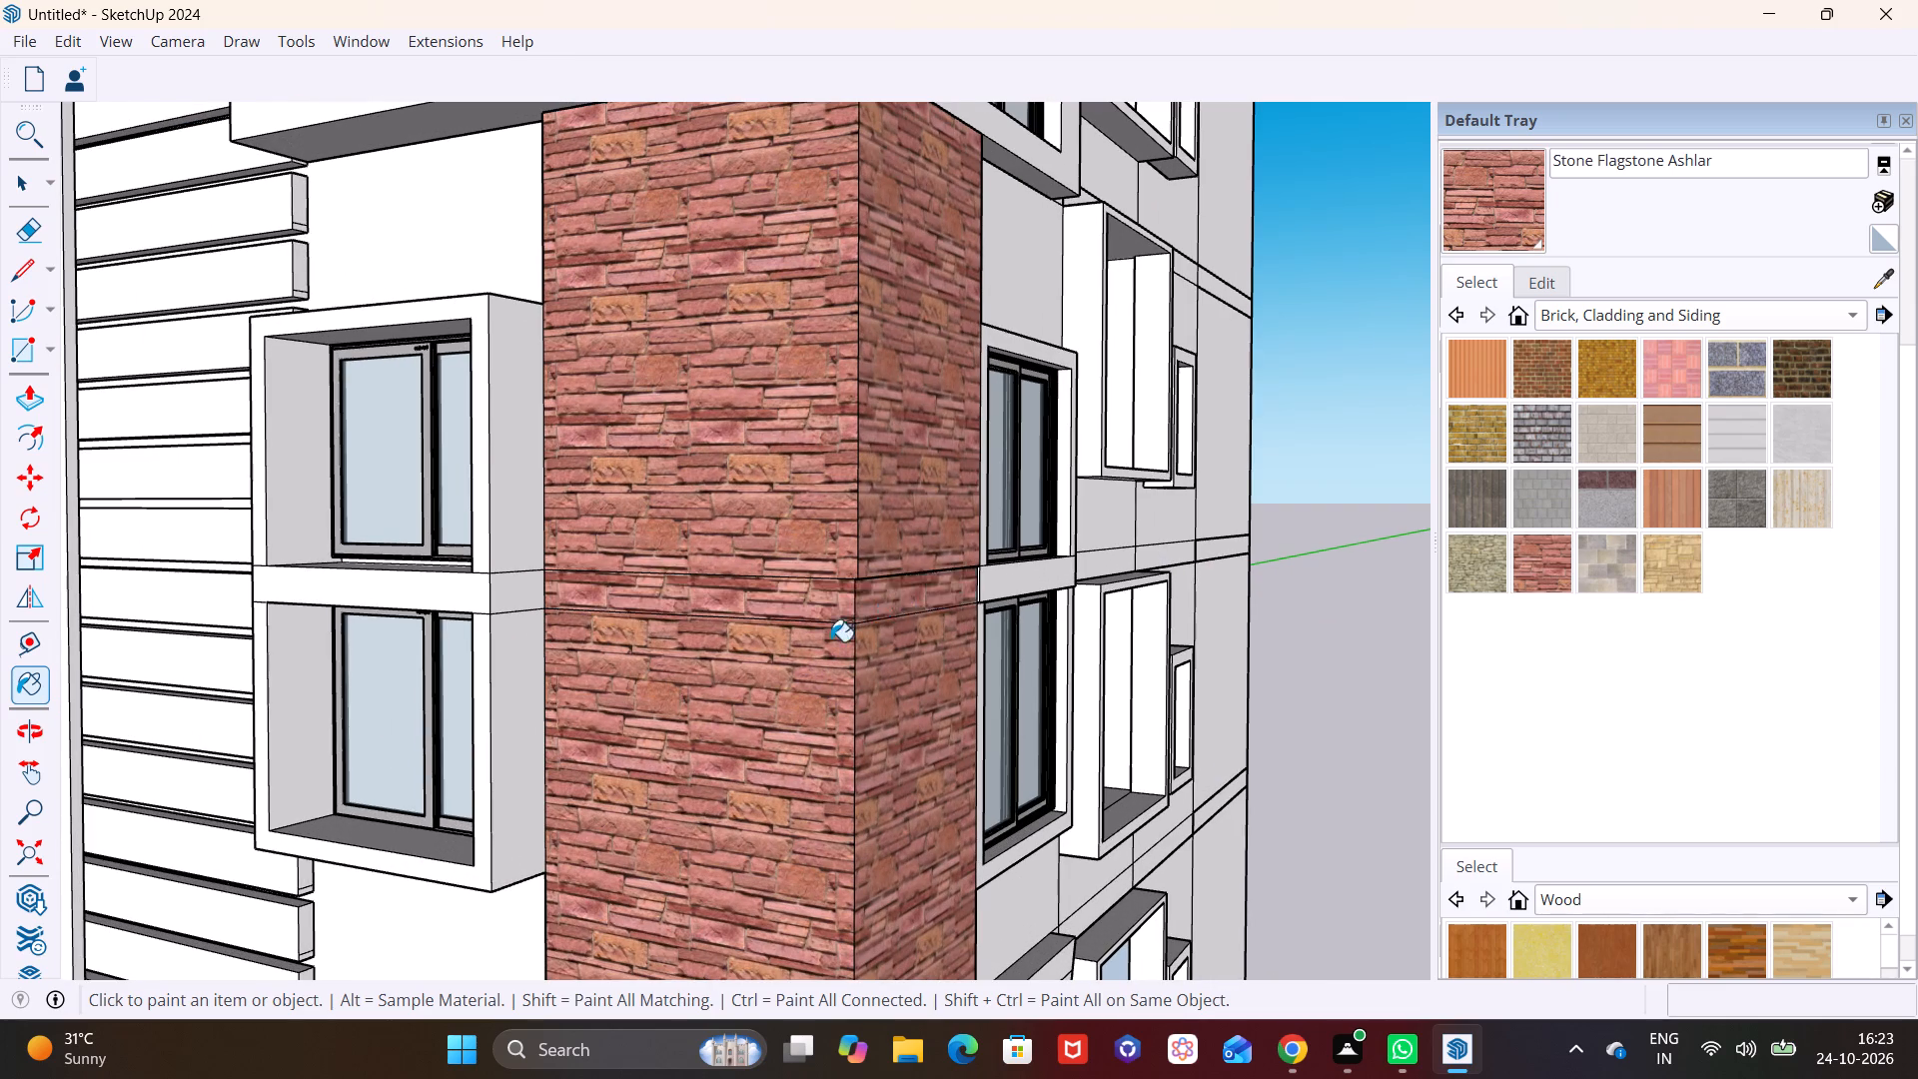
Examine the painted corner and the building's facades from several angles and distances.
{"action": "scroll", "coordinate": [822, 653], "scroll_direction": "down", "scroll_amount": 16}
{"action": "scroll", "coordinate": [795, 696], "scroll_direction": "down", "scroll_amount": 6}
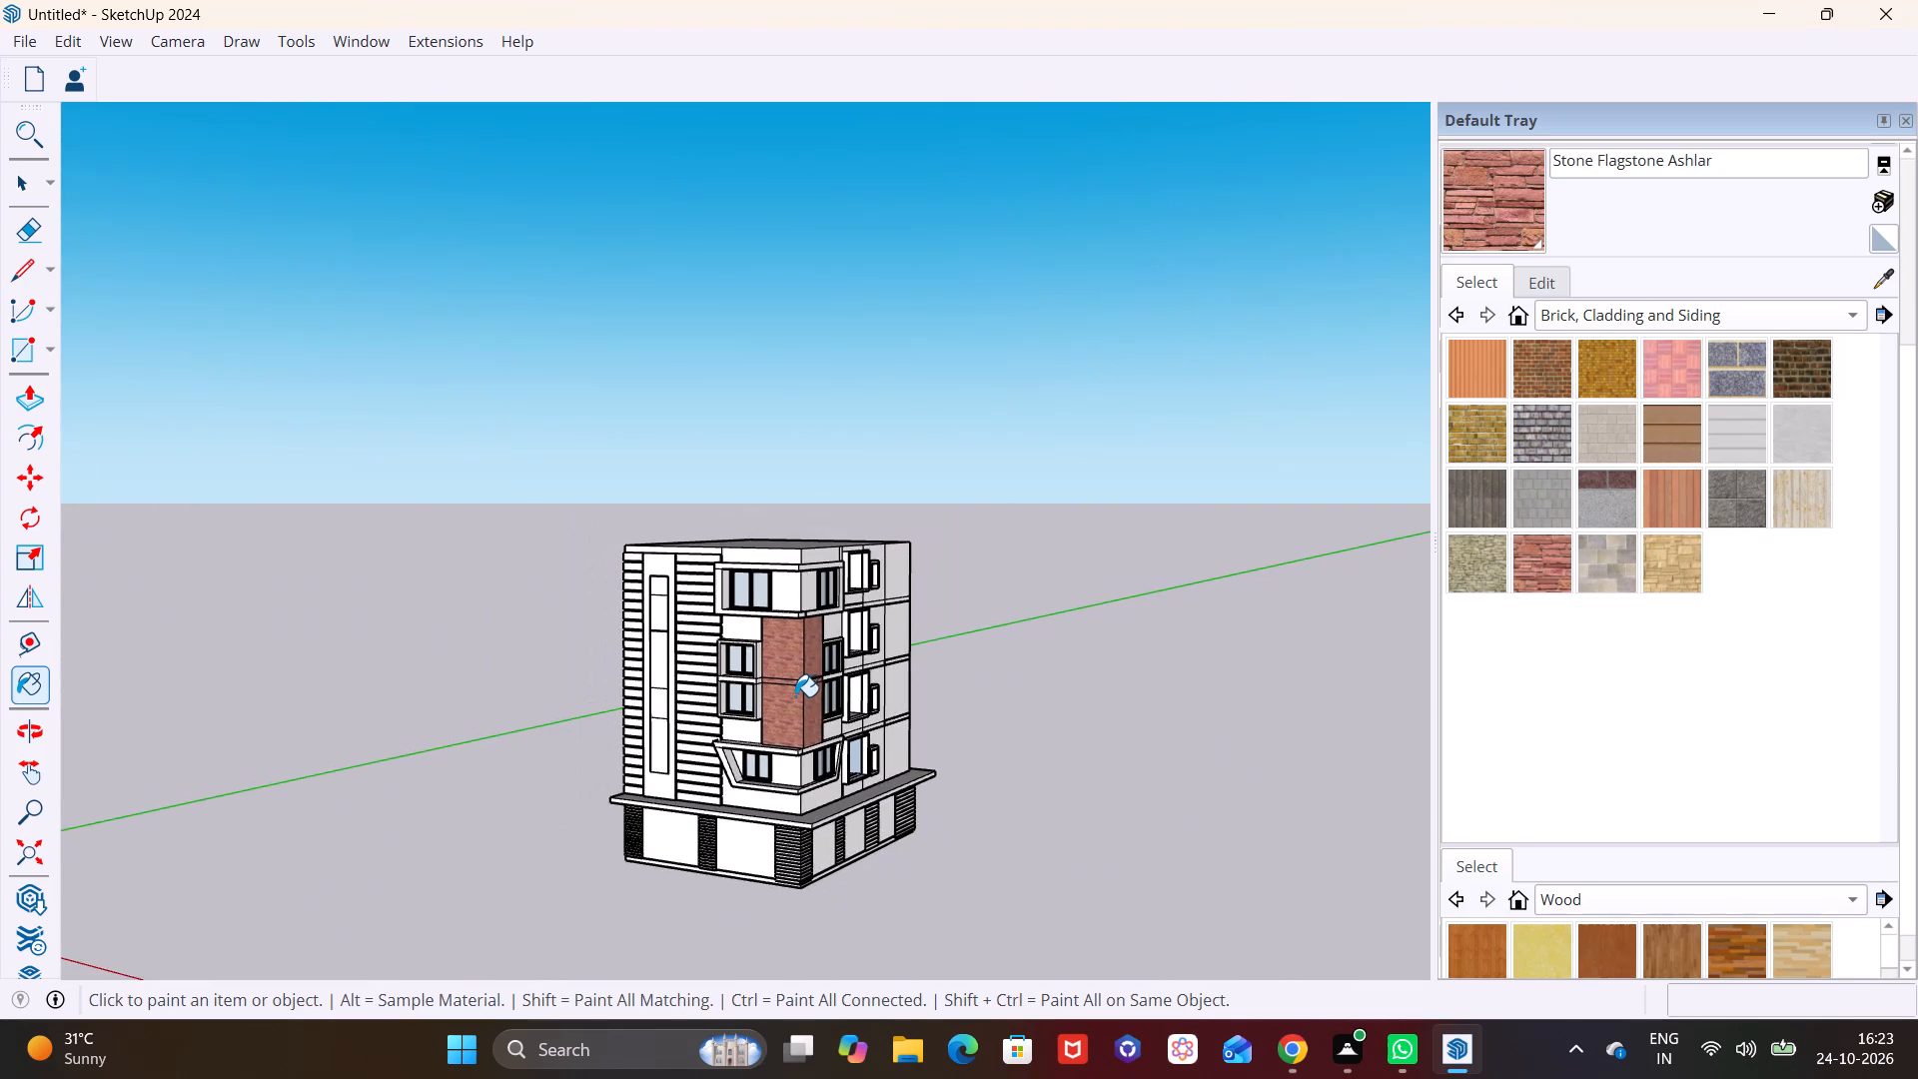
{"action": "scroll", "coordinate": [795, 696], "scroll_direction": "down", "scroll_amount": 2}
{"action": "scroll", "coordinate": [795, 696], "scroll_direction": "up", "scroll_amount": 10}
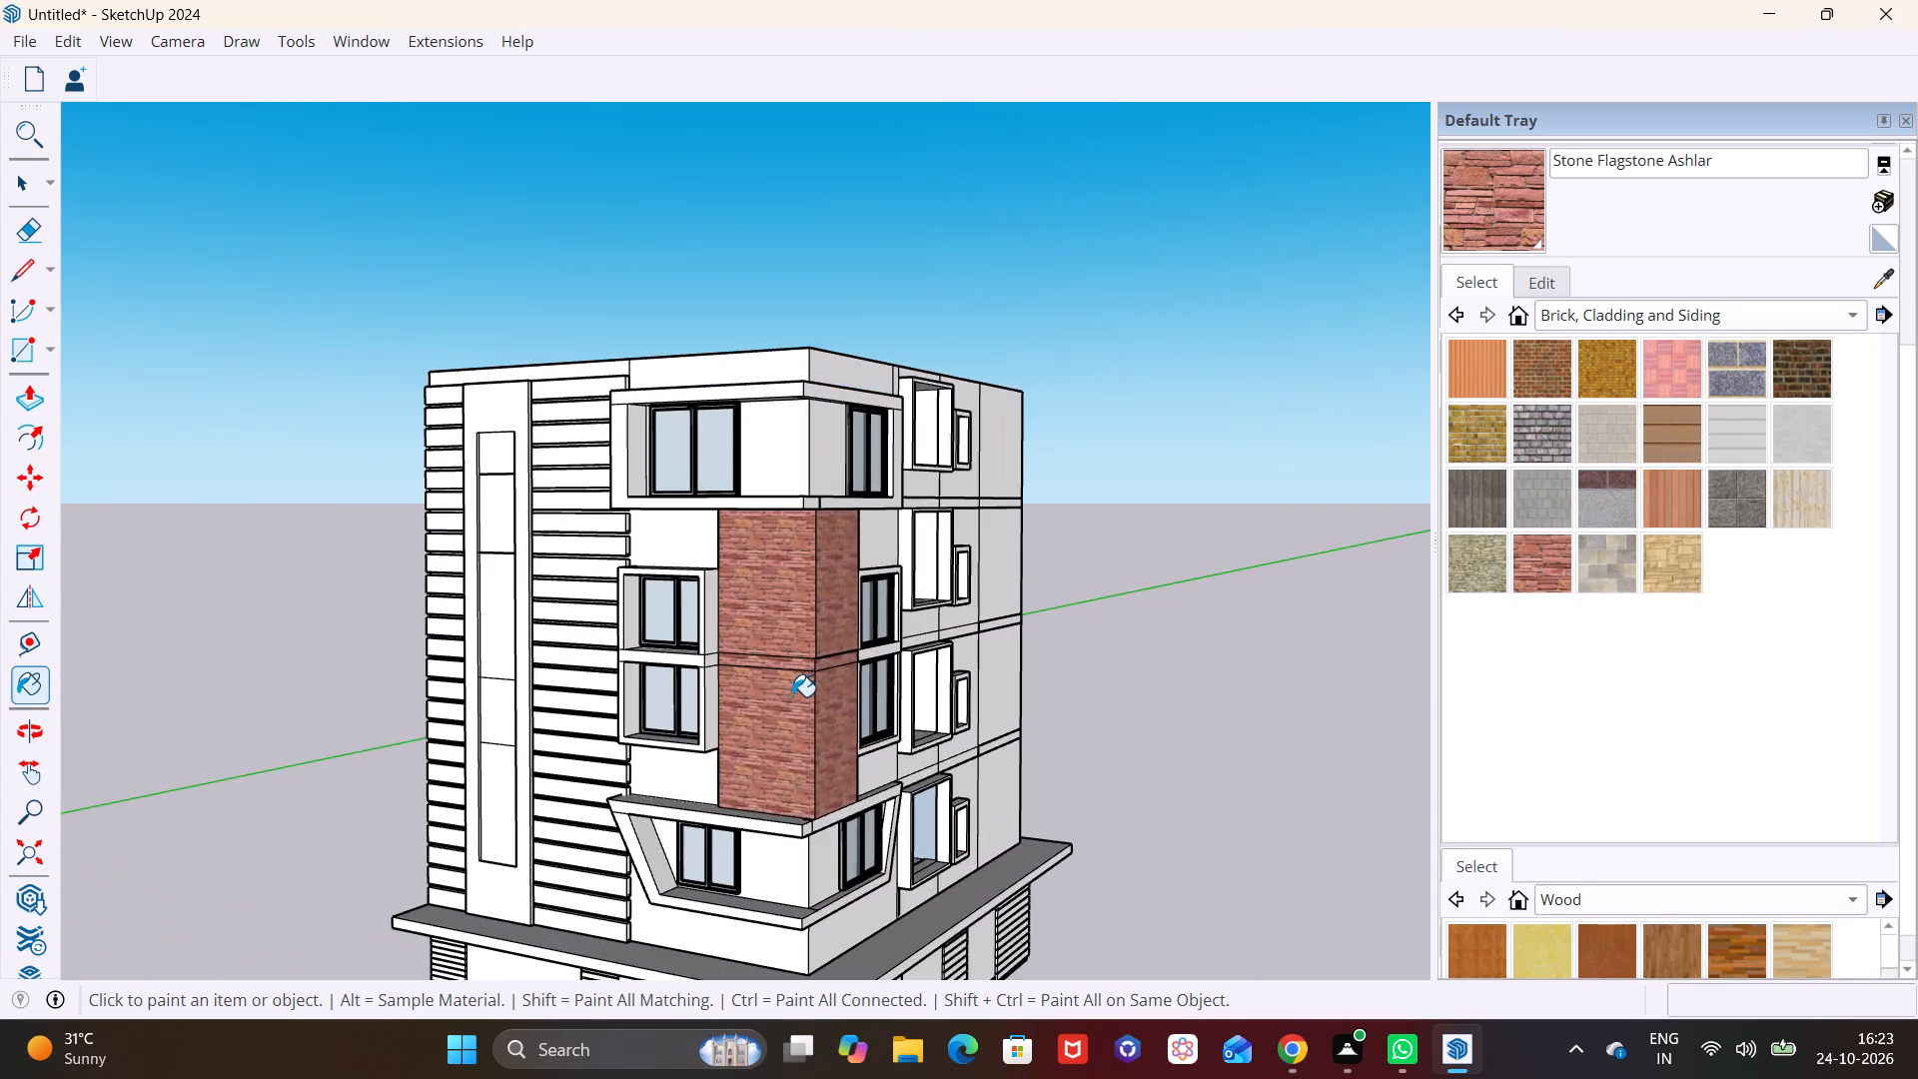
{"action": "scroll", "coordinate": [792, 696], "scroll_direction": "up", "scroll_amount": 3}
{"action": "key", "text": "space"}
{"action": "scroll", "coordinate": [832, 691], "scroll_direction": "up", "scroll_amount": 1, "text": "shift"}
{"action": "middle_click_drag", "start_coordinate": [832, 691], "coordinate": [791, 594], "text": "shift"}
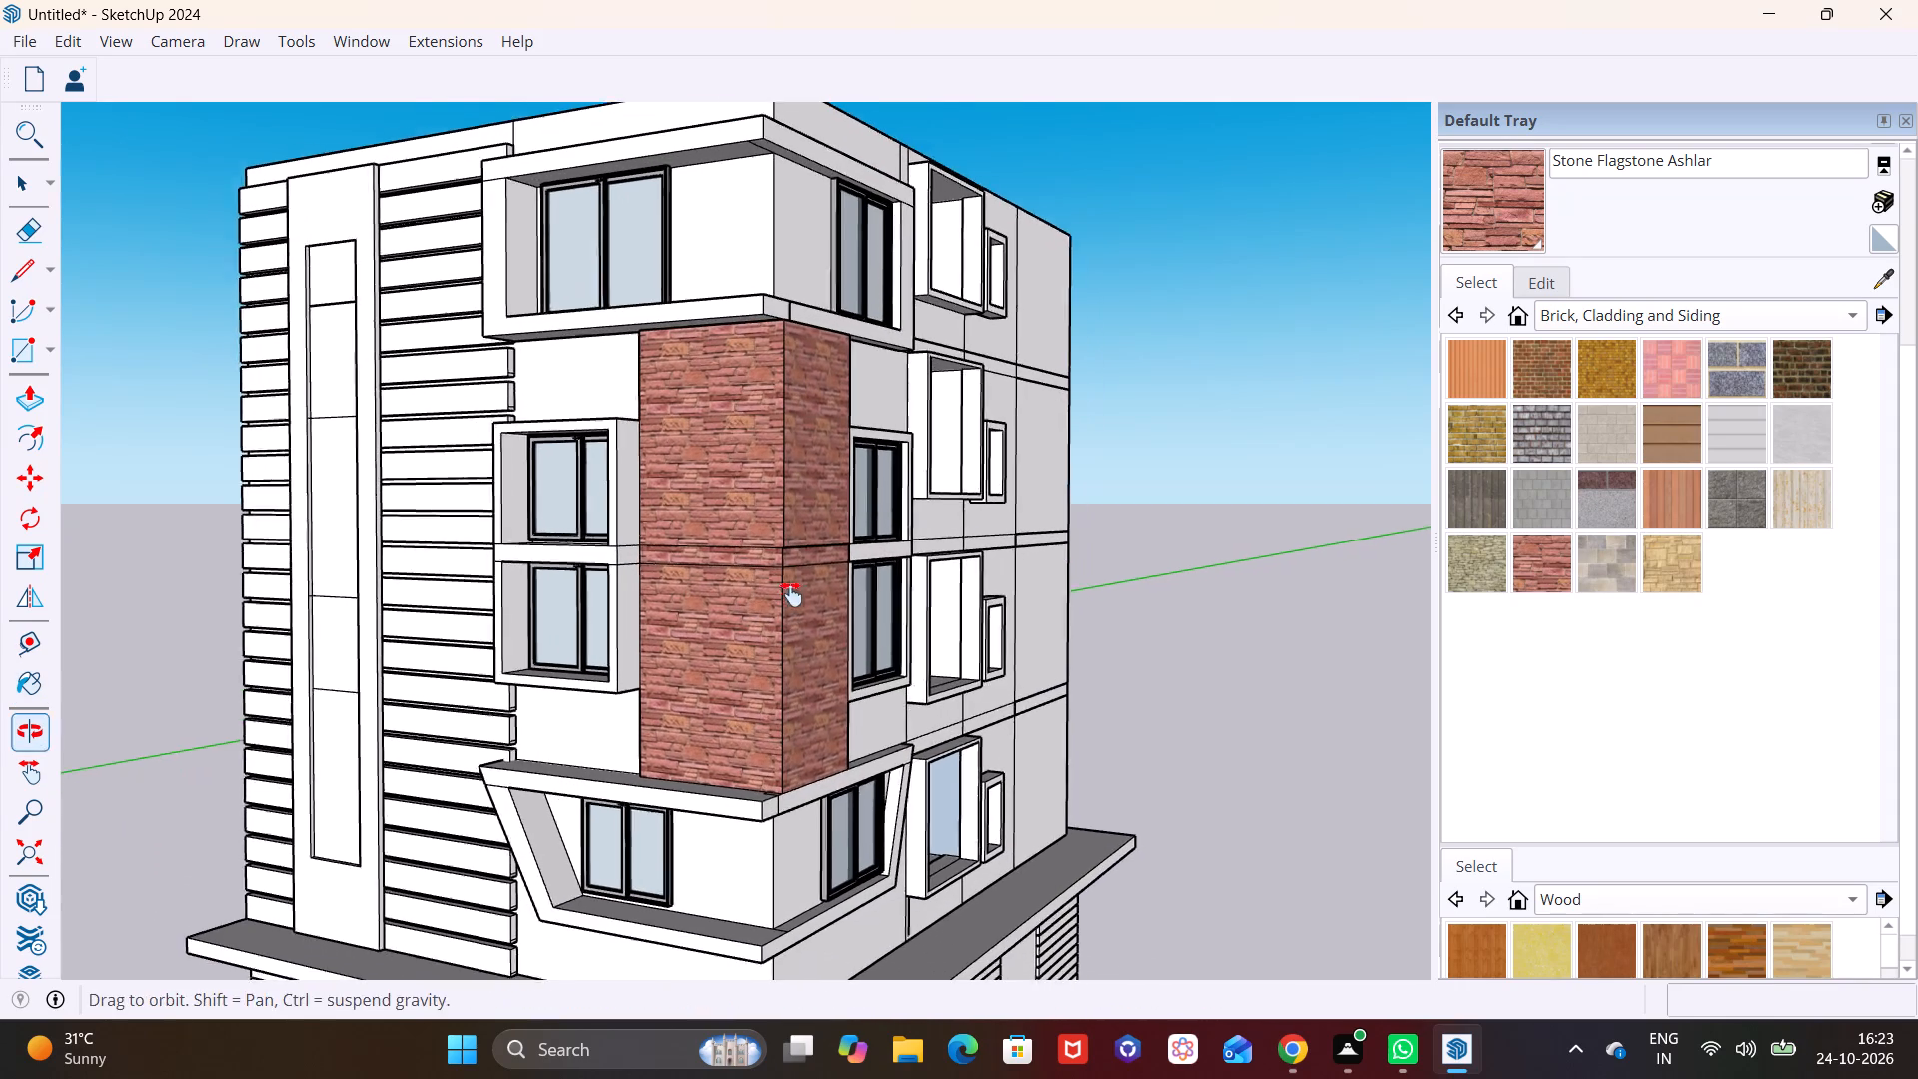
{"action": "middle_click_drag", "start_coordinate": [791, 594], "coordinate": [791, 593], "text": "shift"}
{"action": "middle_click_drag", "start_coordinate": [791, 617], "coordinate": [868, 626]}
{"action": "left_click_drag", "start_coordinate": [1101, 624], "coordinate": [1136, 629]}
{"action": "scroll", "coordinate": [984, 632], "scroll_direction": "down", "scroll_amount": 3}
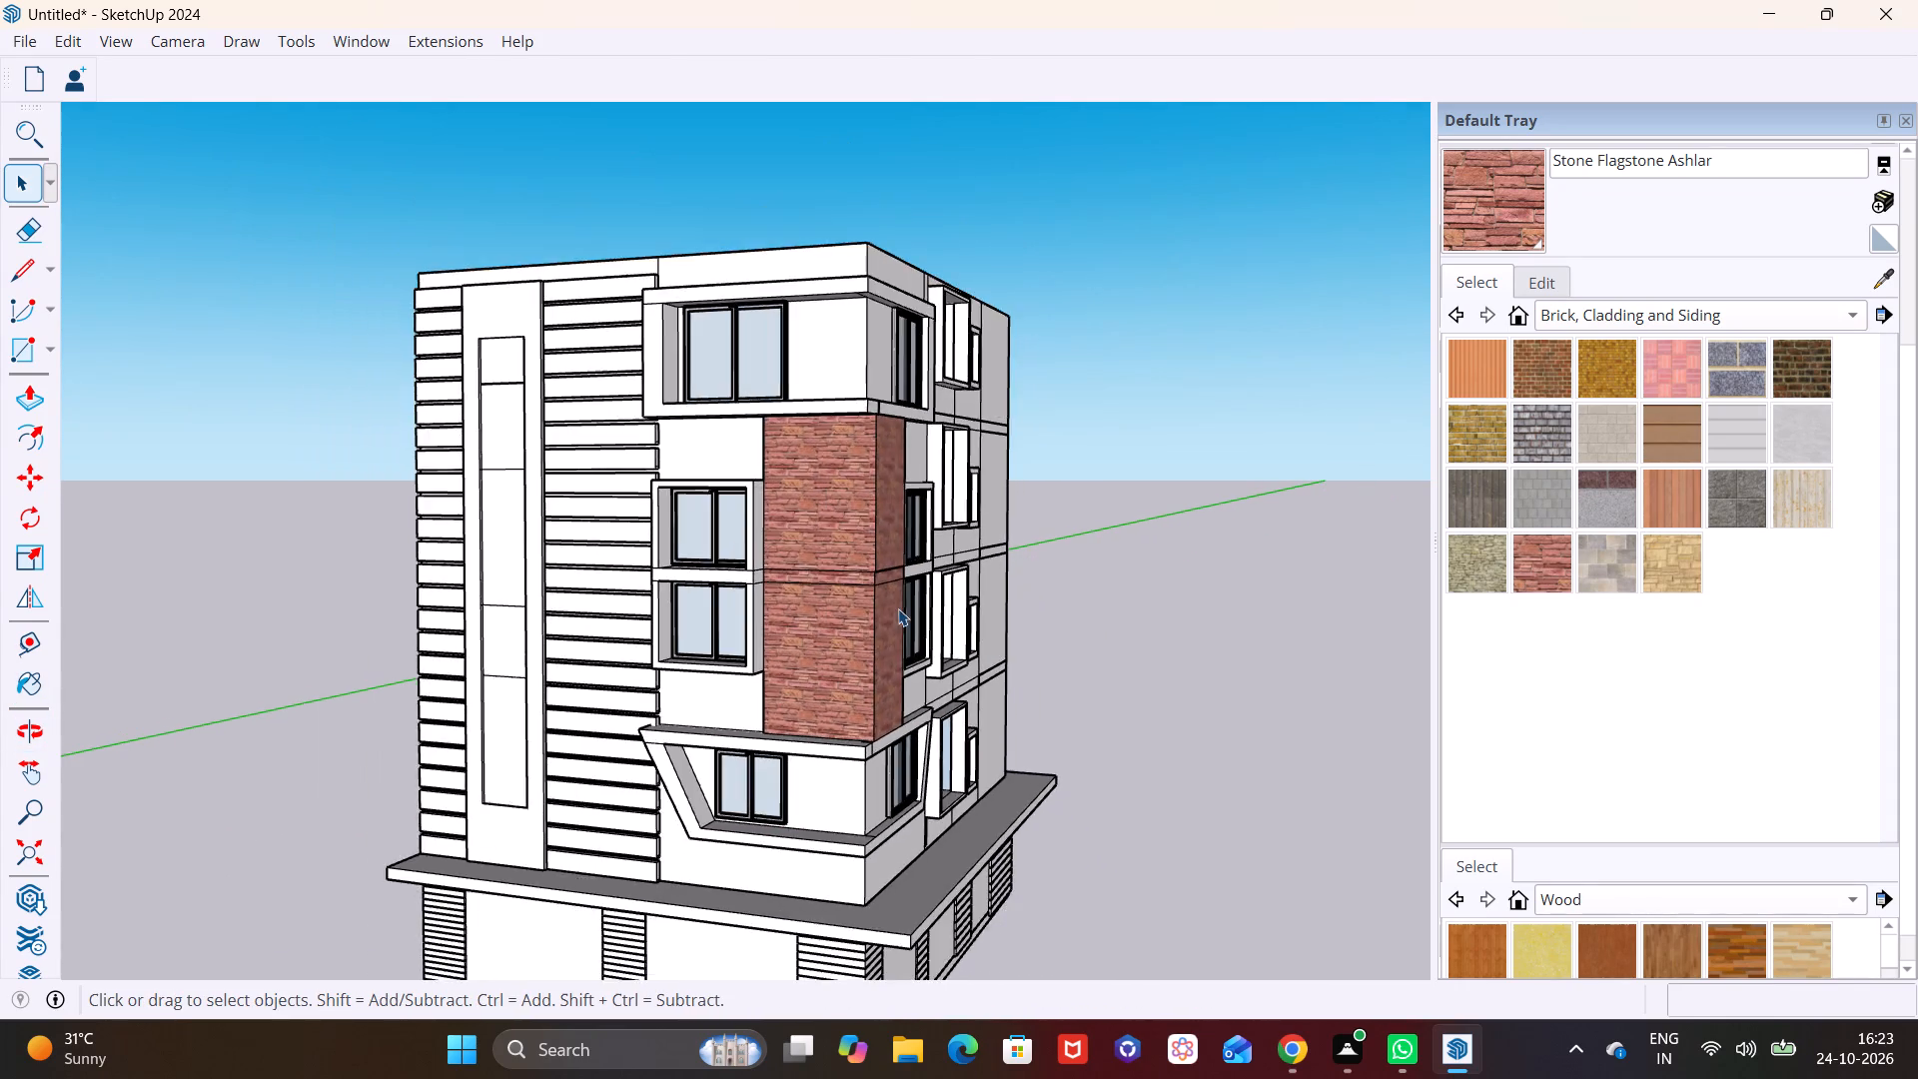
{"action": "scroll", "coordinate": [898, 608], "scroll_direction": "down", "scroll_amount": 3}
{"action": "middle_click_drag", "start_coordinate": [807, 586], "coordinate": [604, 524]}
{"action": "scroll", "coordinate": [790, 524], "scroll_direction": "down", "scroll_amount": 5}
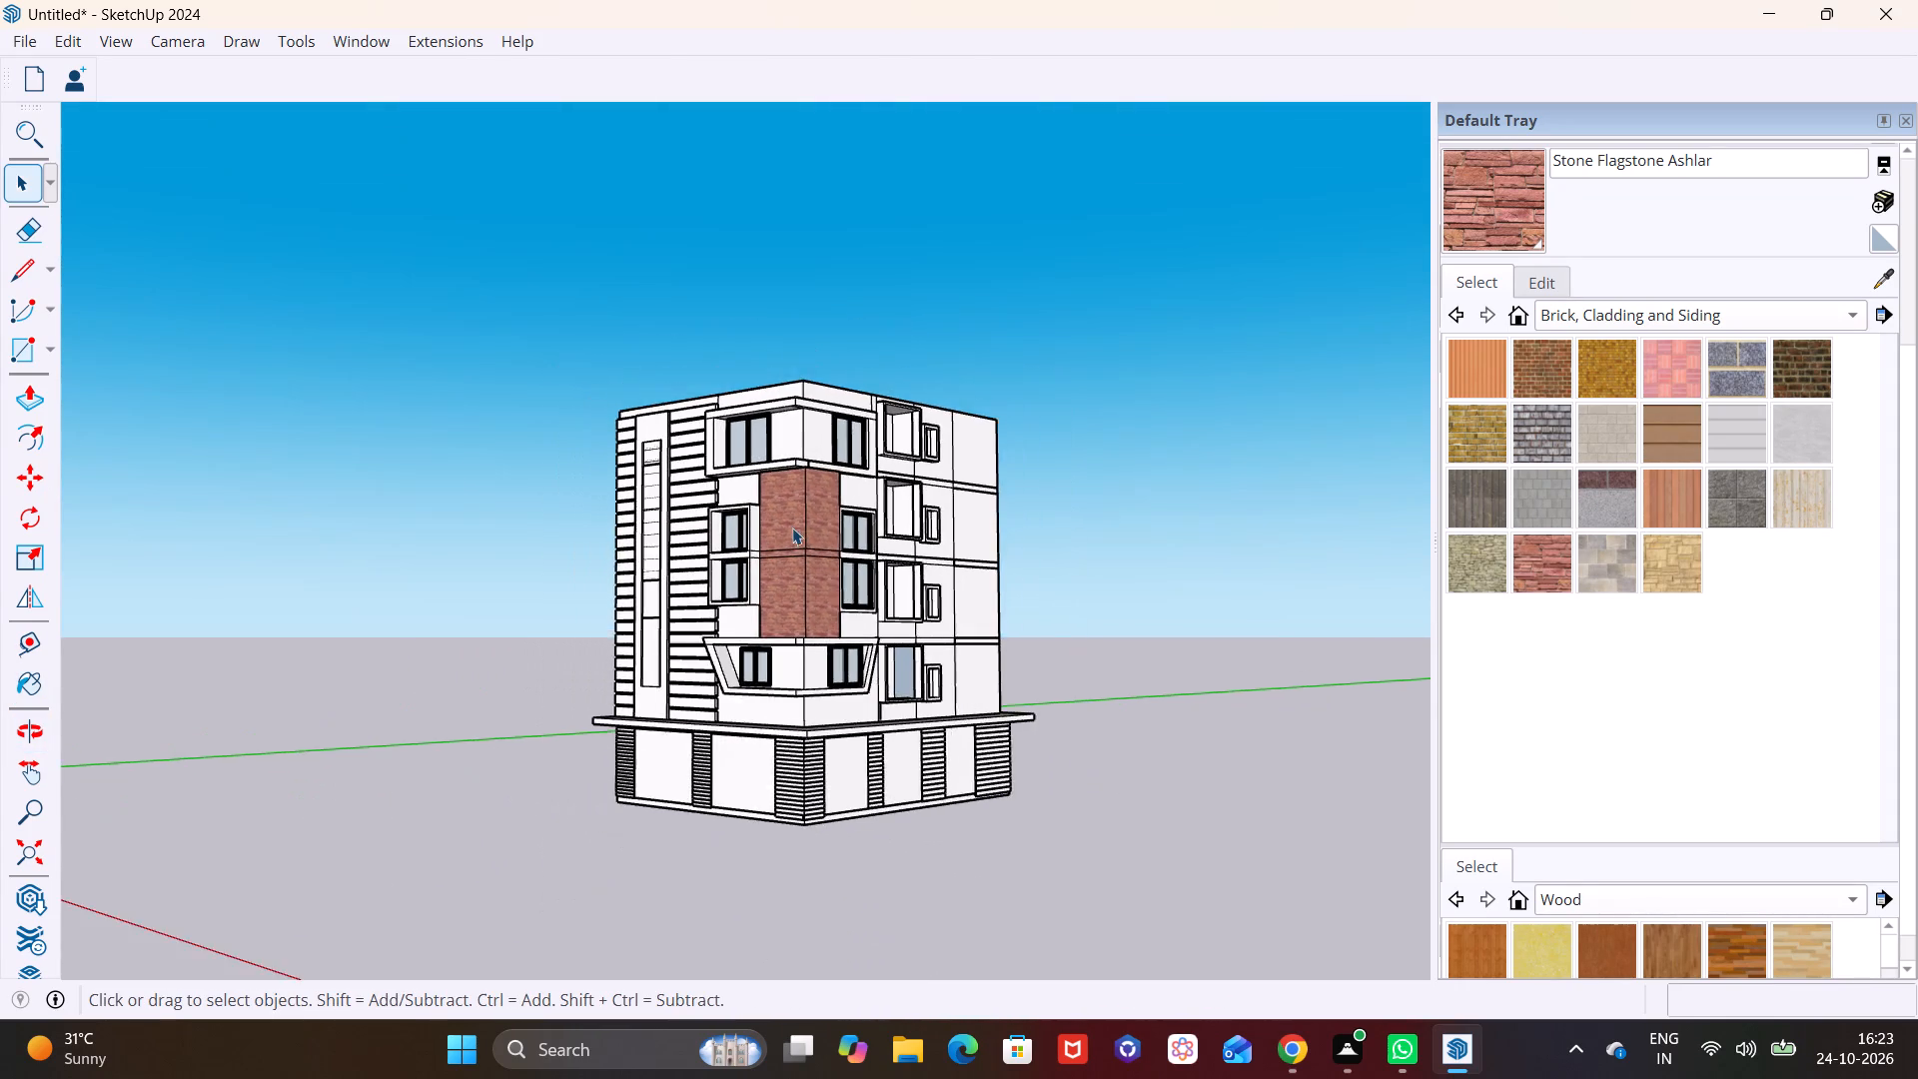
{"action": "scroll", "coordinate": [792, 528], "scroll_direction": "down", "scroll_amount": 3}
{"action": "middle_click_drag", "start_coordinate": [800, 529], "coordinate": [546, 622], "text": "shift"}
{"action": "middle_click_drag", "start_coordinate": [723, 599], "coordinate": [681, 606]}
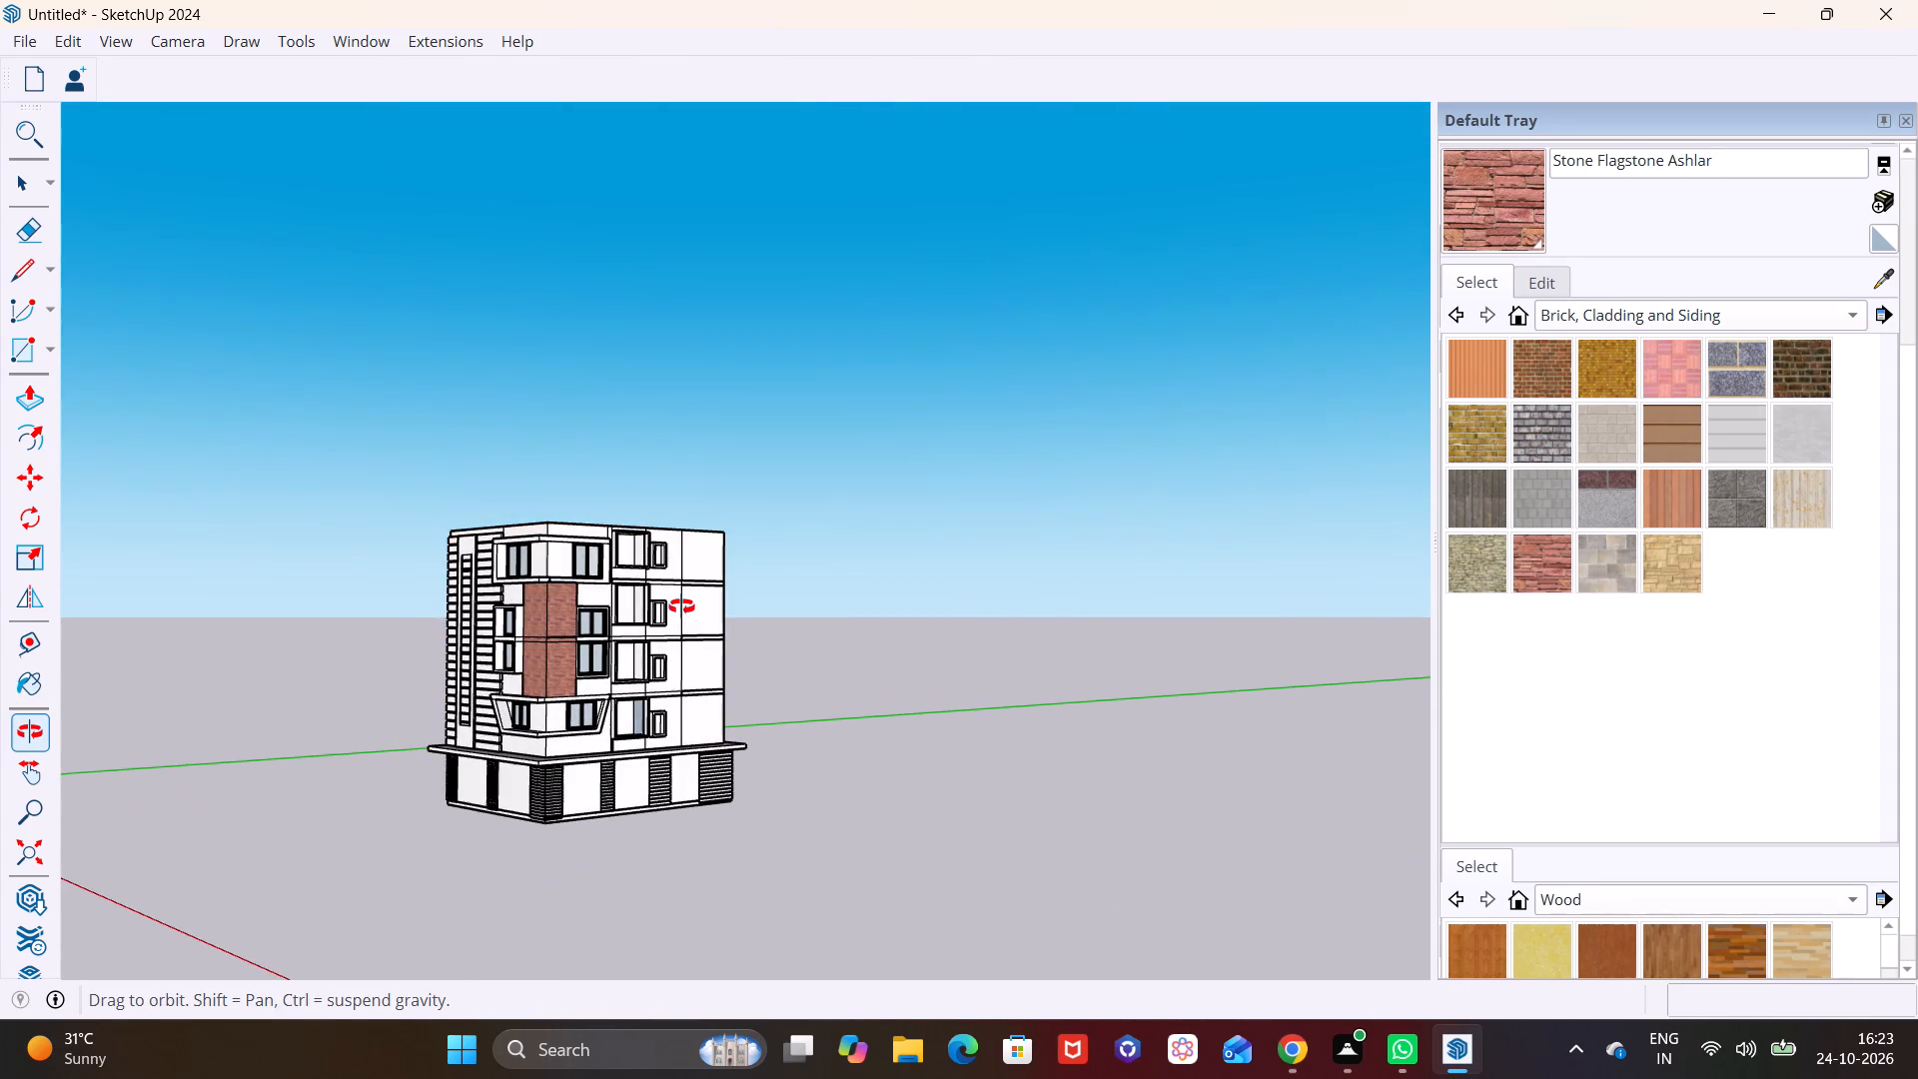
{"action": "middle_click_drag", "start_coordinate": [681, 606], "coordinate": [925, 655]}
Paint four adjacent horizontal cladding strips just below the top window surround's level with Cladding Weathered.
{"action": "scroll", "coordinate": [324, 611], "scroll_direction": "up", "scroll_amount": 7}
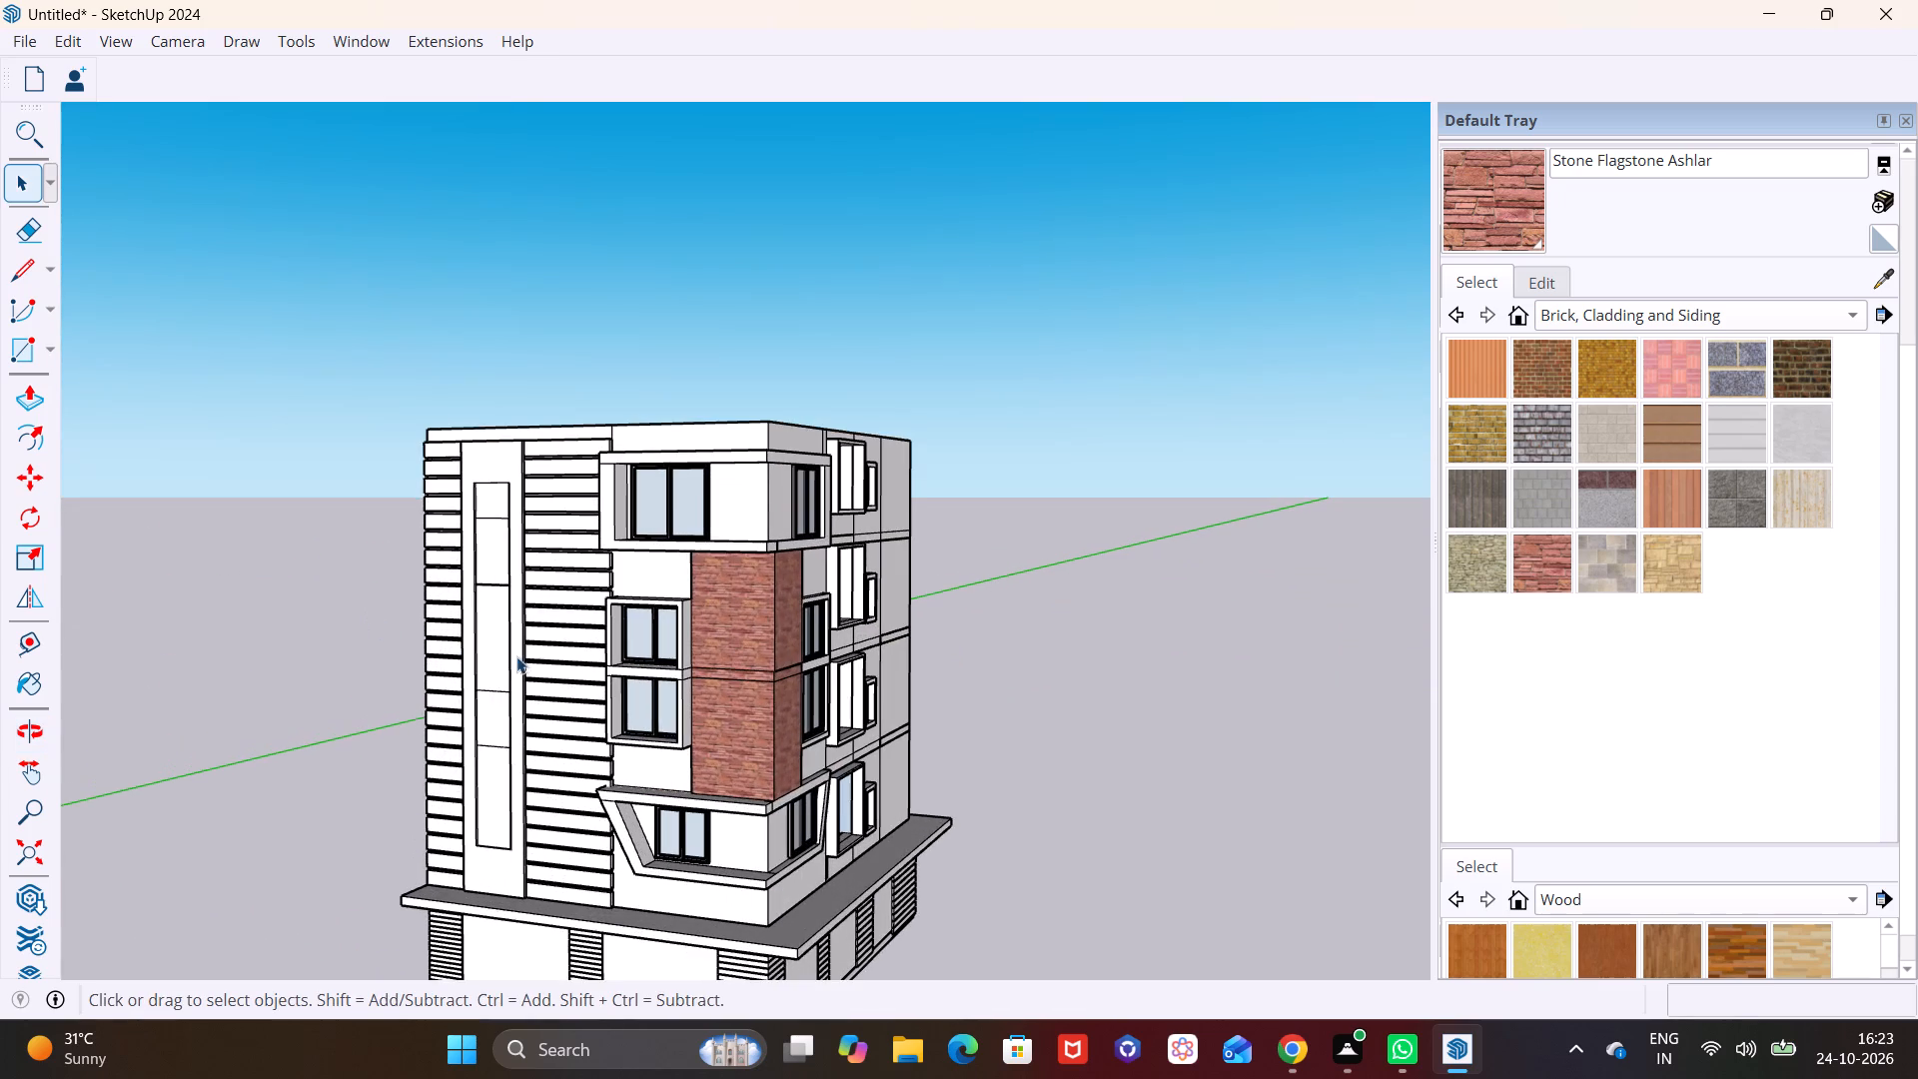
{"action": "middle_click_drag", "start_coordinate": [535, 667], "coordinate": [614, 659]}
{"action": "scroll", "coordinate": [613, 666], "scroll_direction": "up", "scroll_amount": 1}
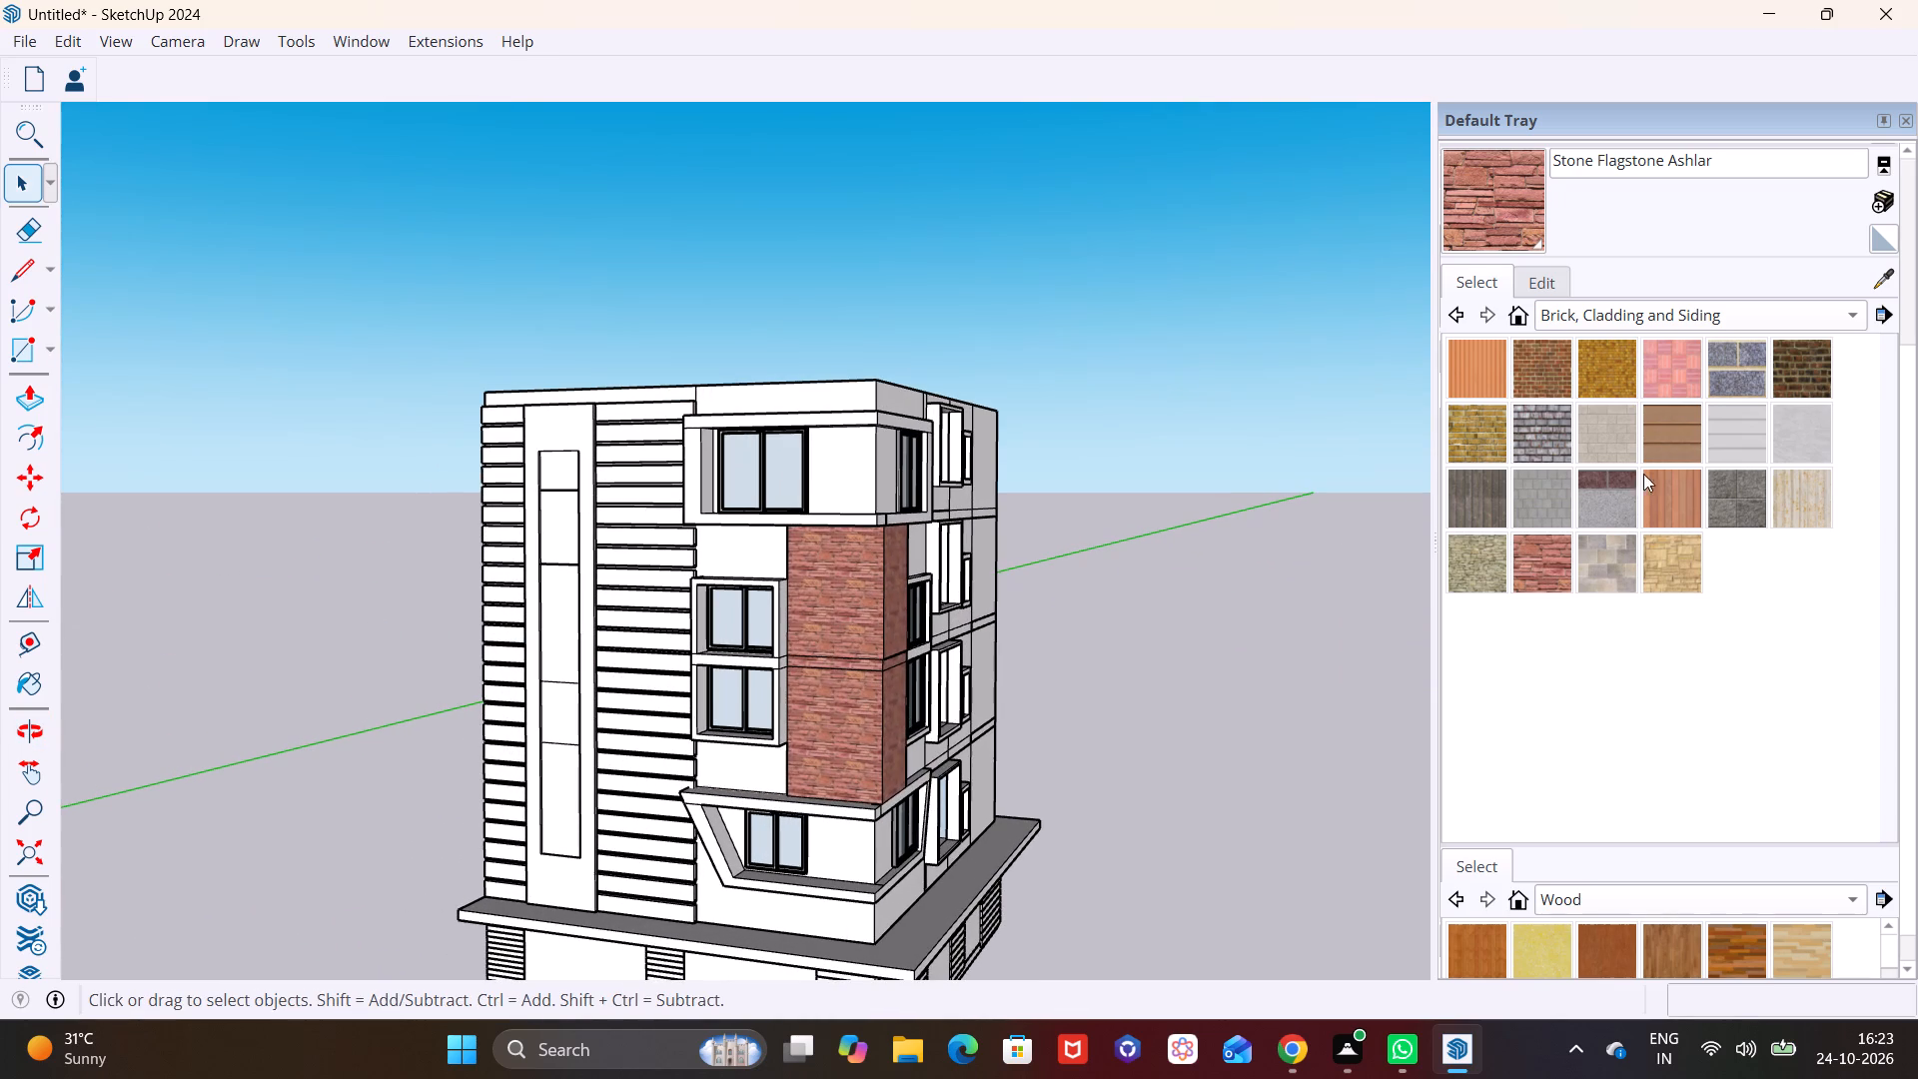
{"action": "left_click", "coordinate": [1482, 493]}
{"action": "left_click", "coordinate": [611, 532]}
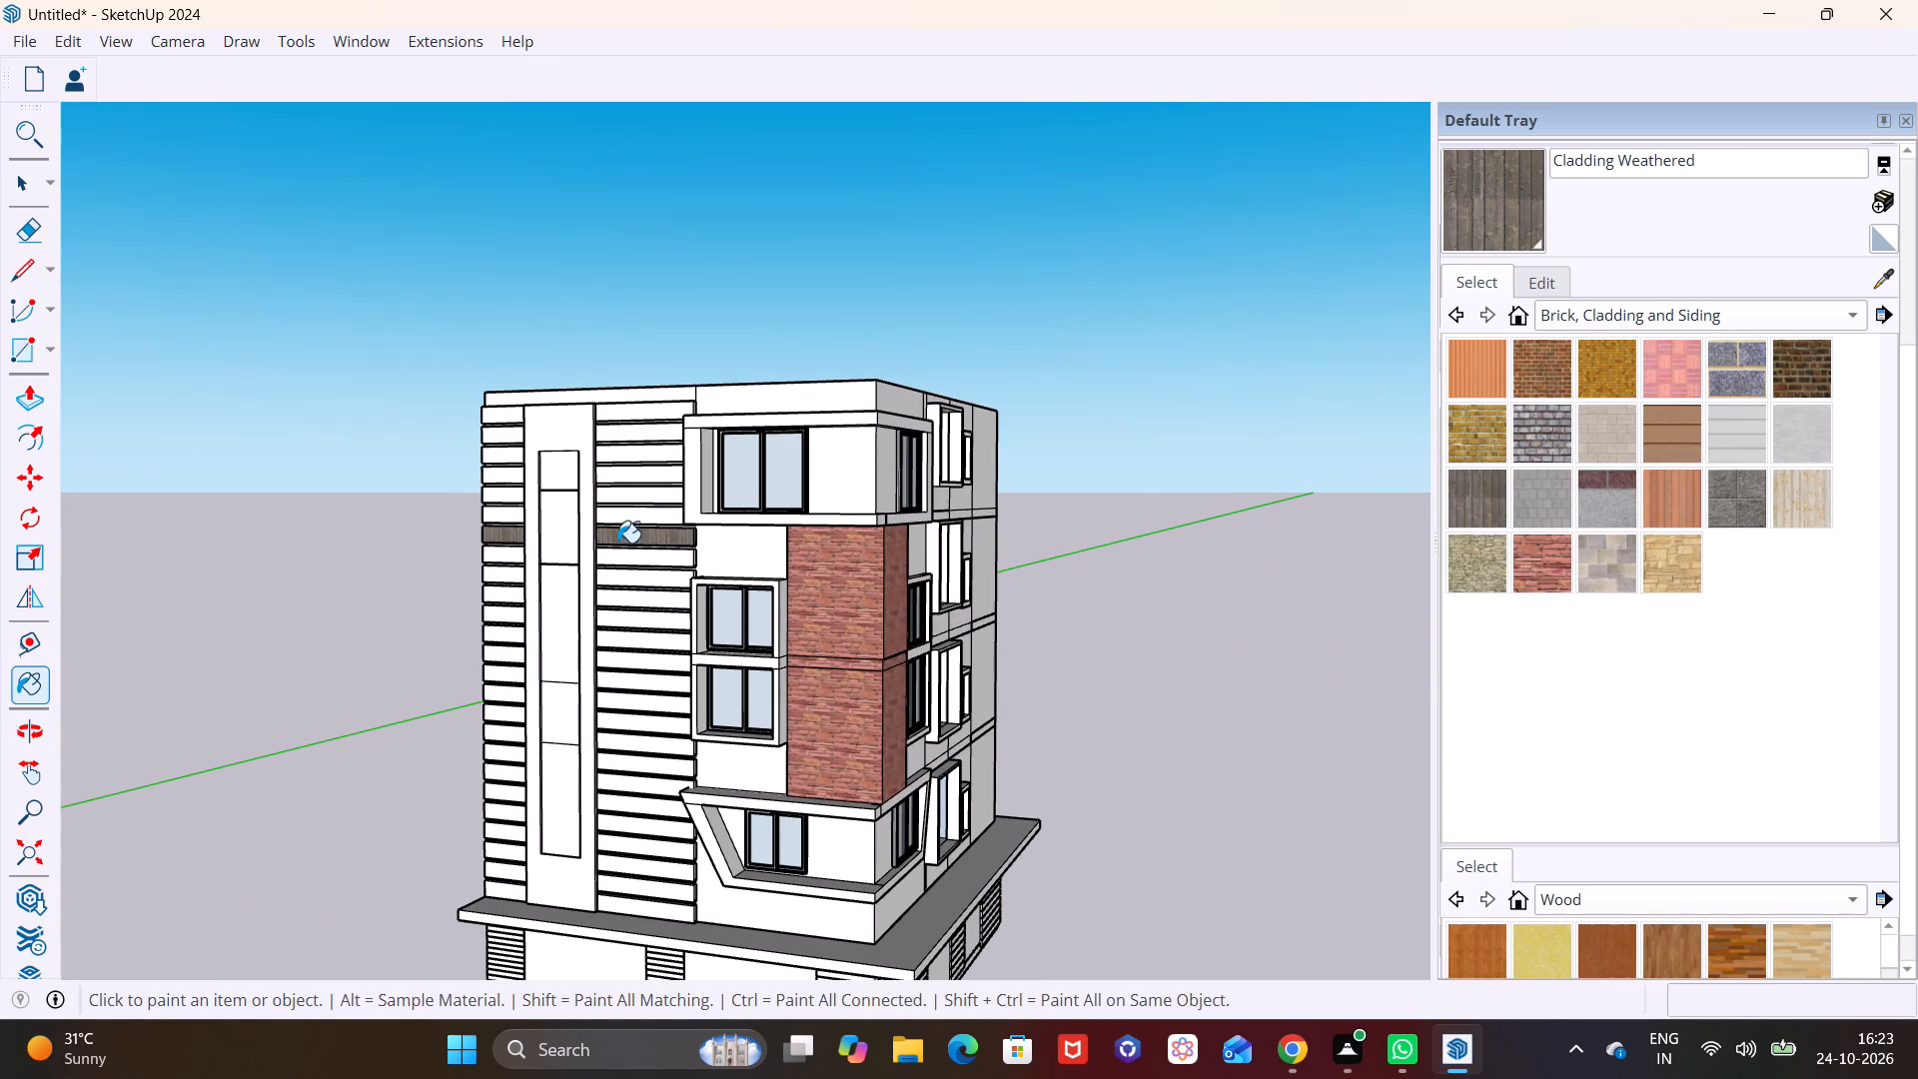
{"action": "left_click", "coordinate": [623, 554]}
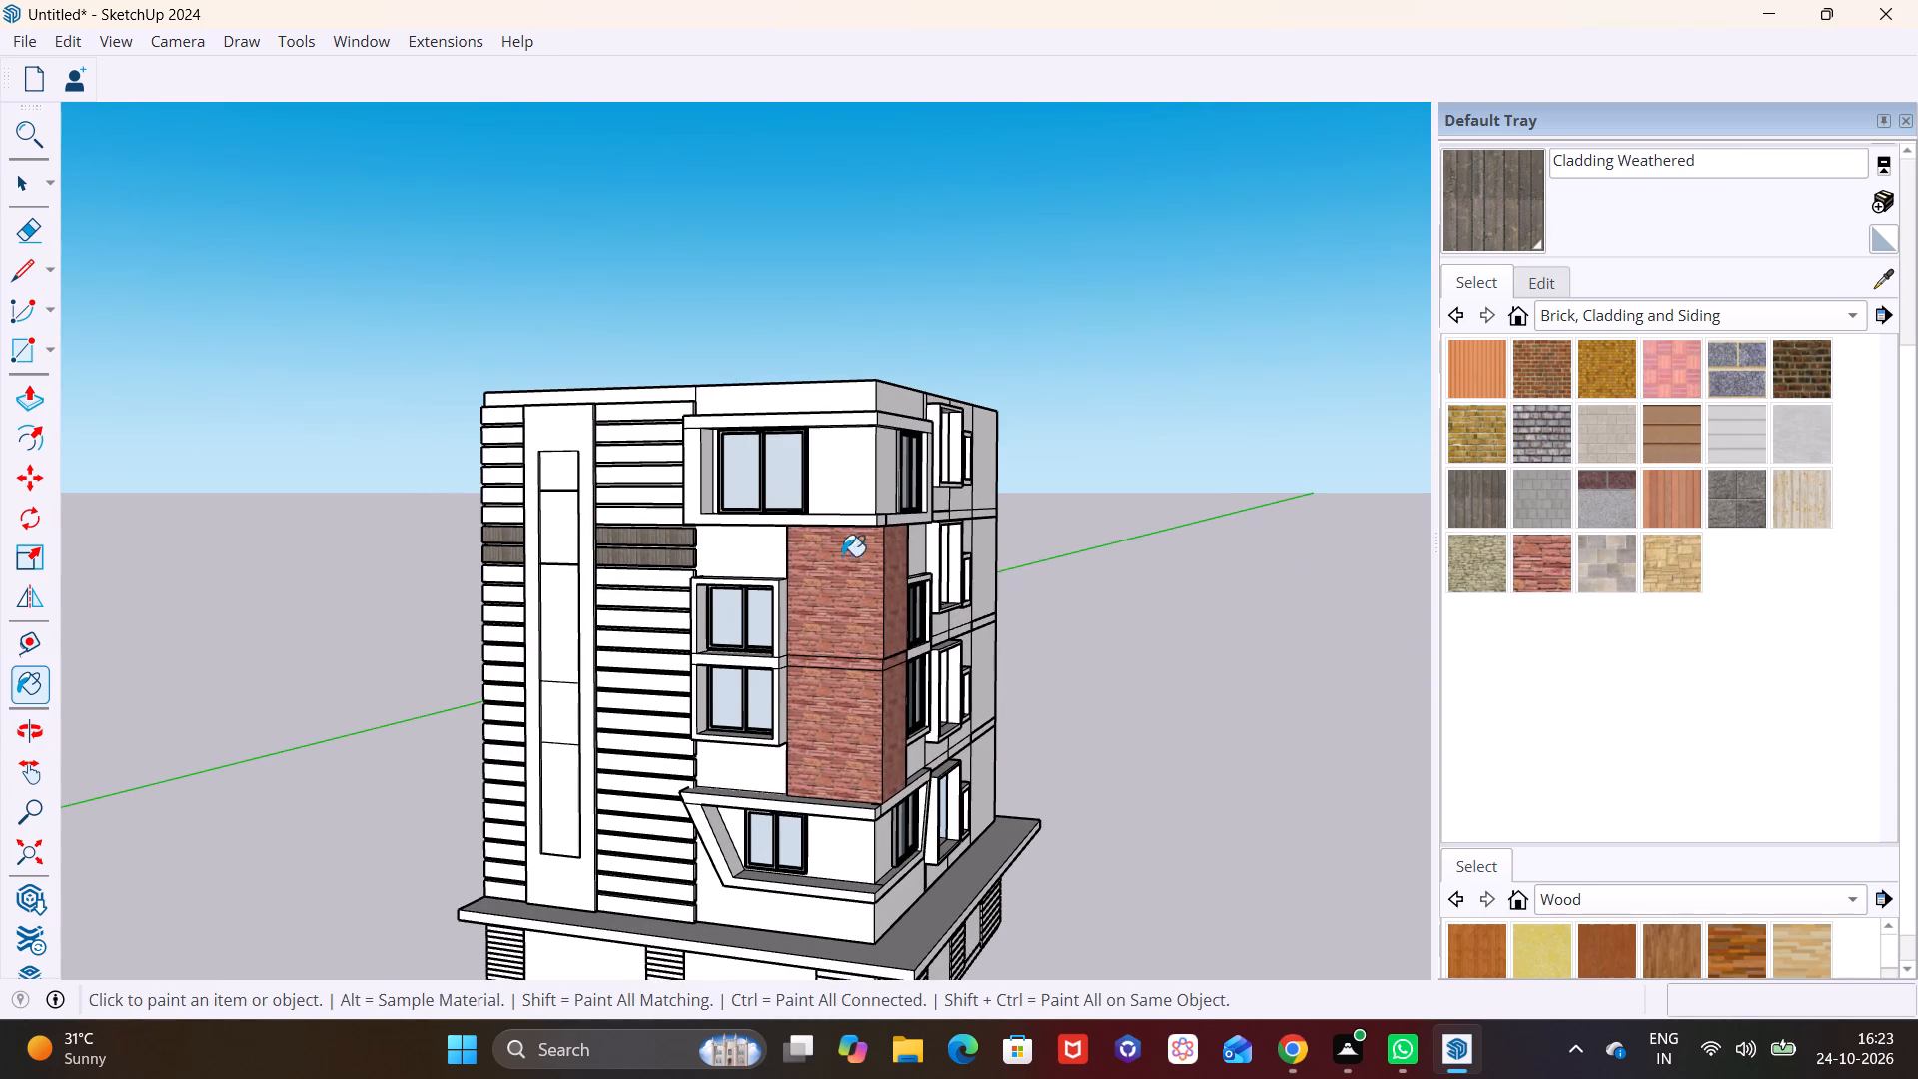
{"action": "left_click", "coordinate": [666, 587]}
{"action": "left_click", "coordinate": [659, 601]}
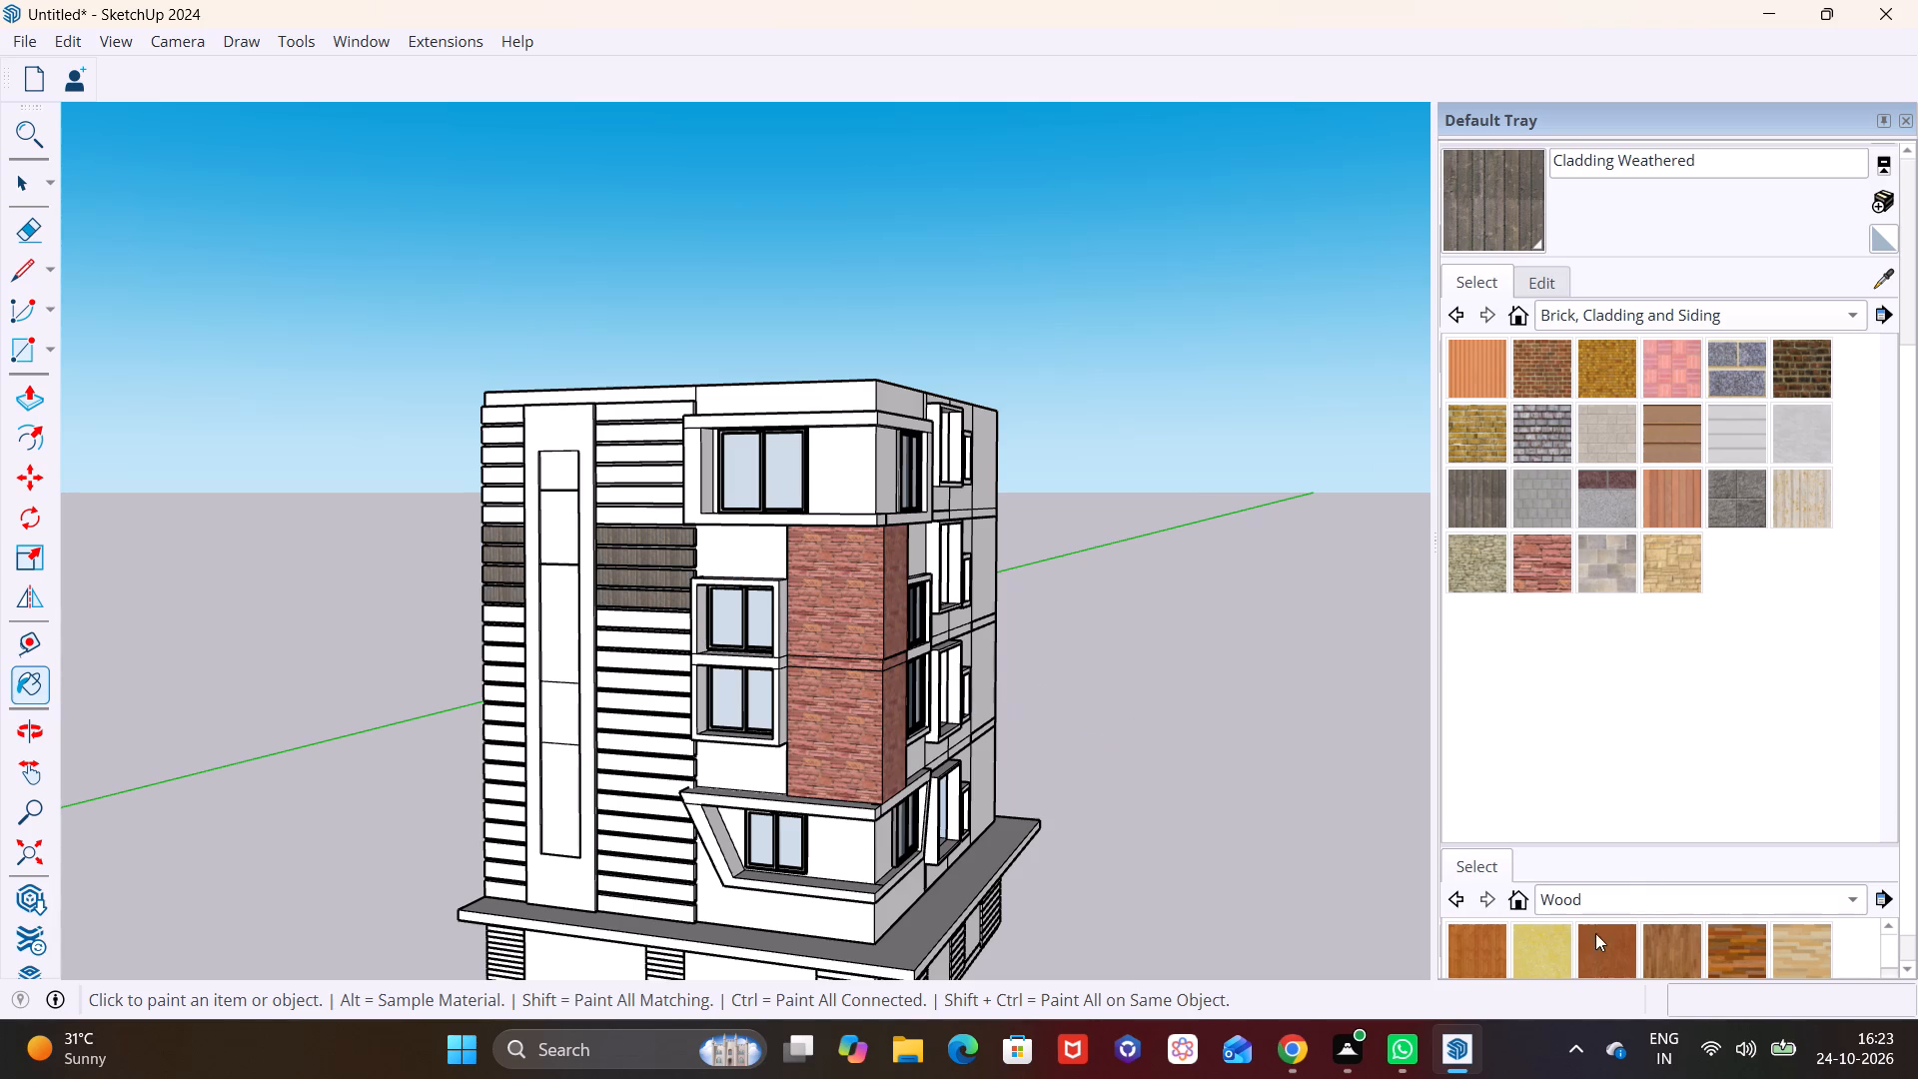
Browse the Wood and Tile material collections for another finish for the cladding strips.
{"action": "scroll", "coordinate": [1595, 933], "scroll_direction": "down", "scroll_amount": 4}
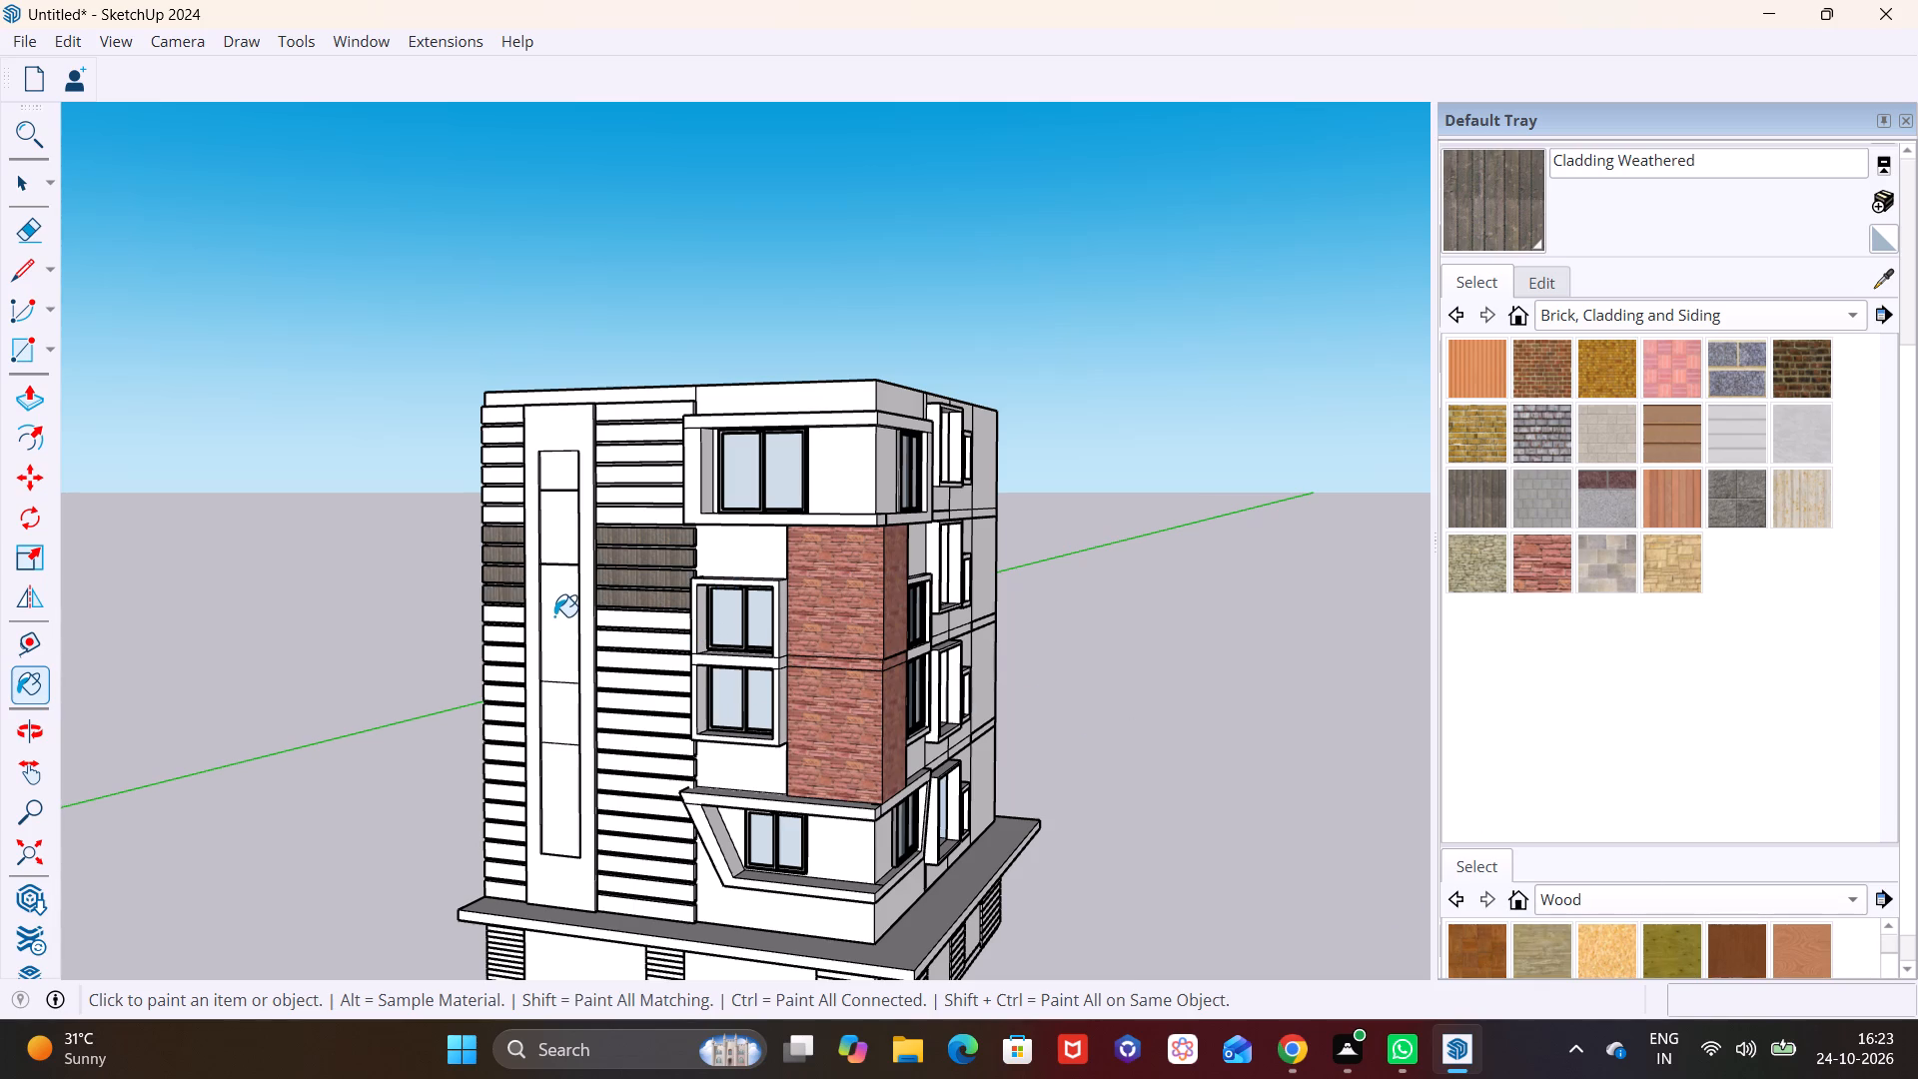
{"action": "left_click", "coordinate": [1598, 321]}
{"action": "left_click", "coordinate": [1618, 552]}
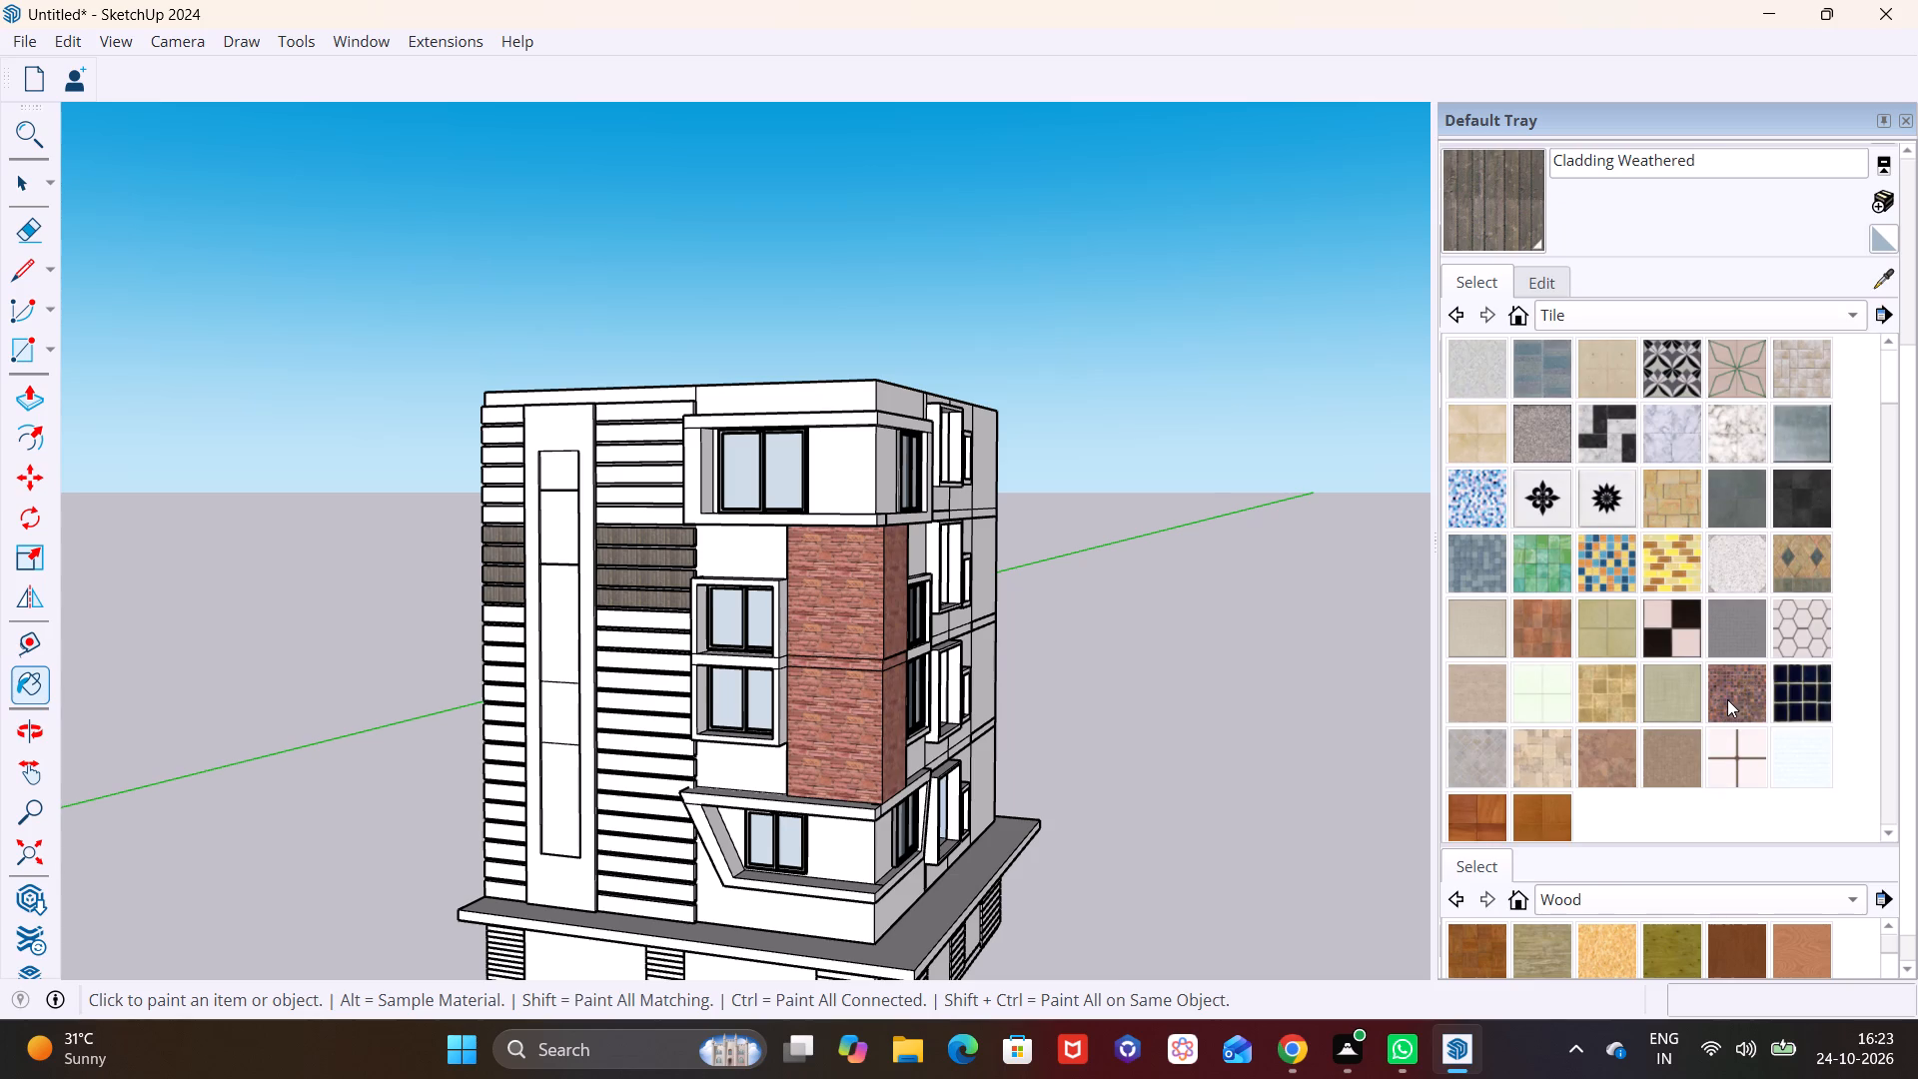
{"action": "scroll", "coordinate": [1607, 528], "scroll_direction": "down", "scroll_amount": 2}
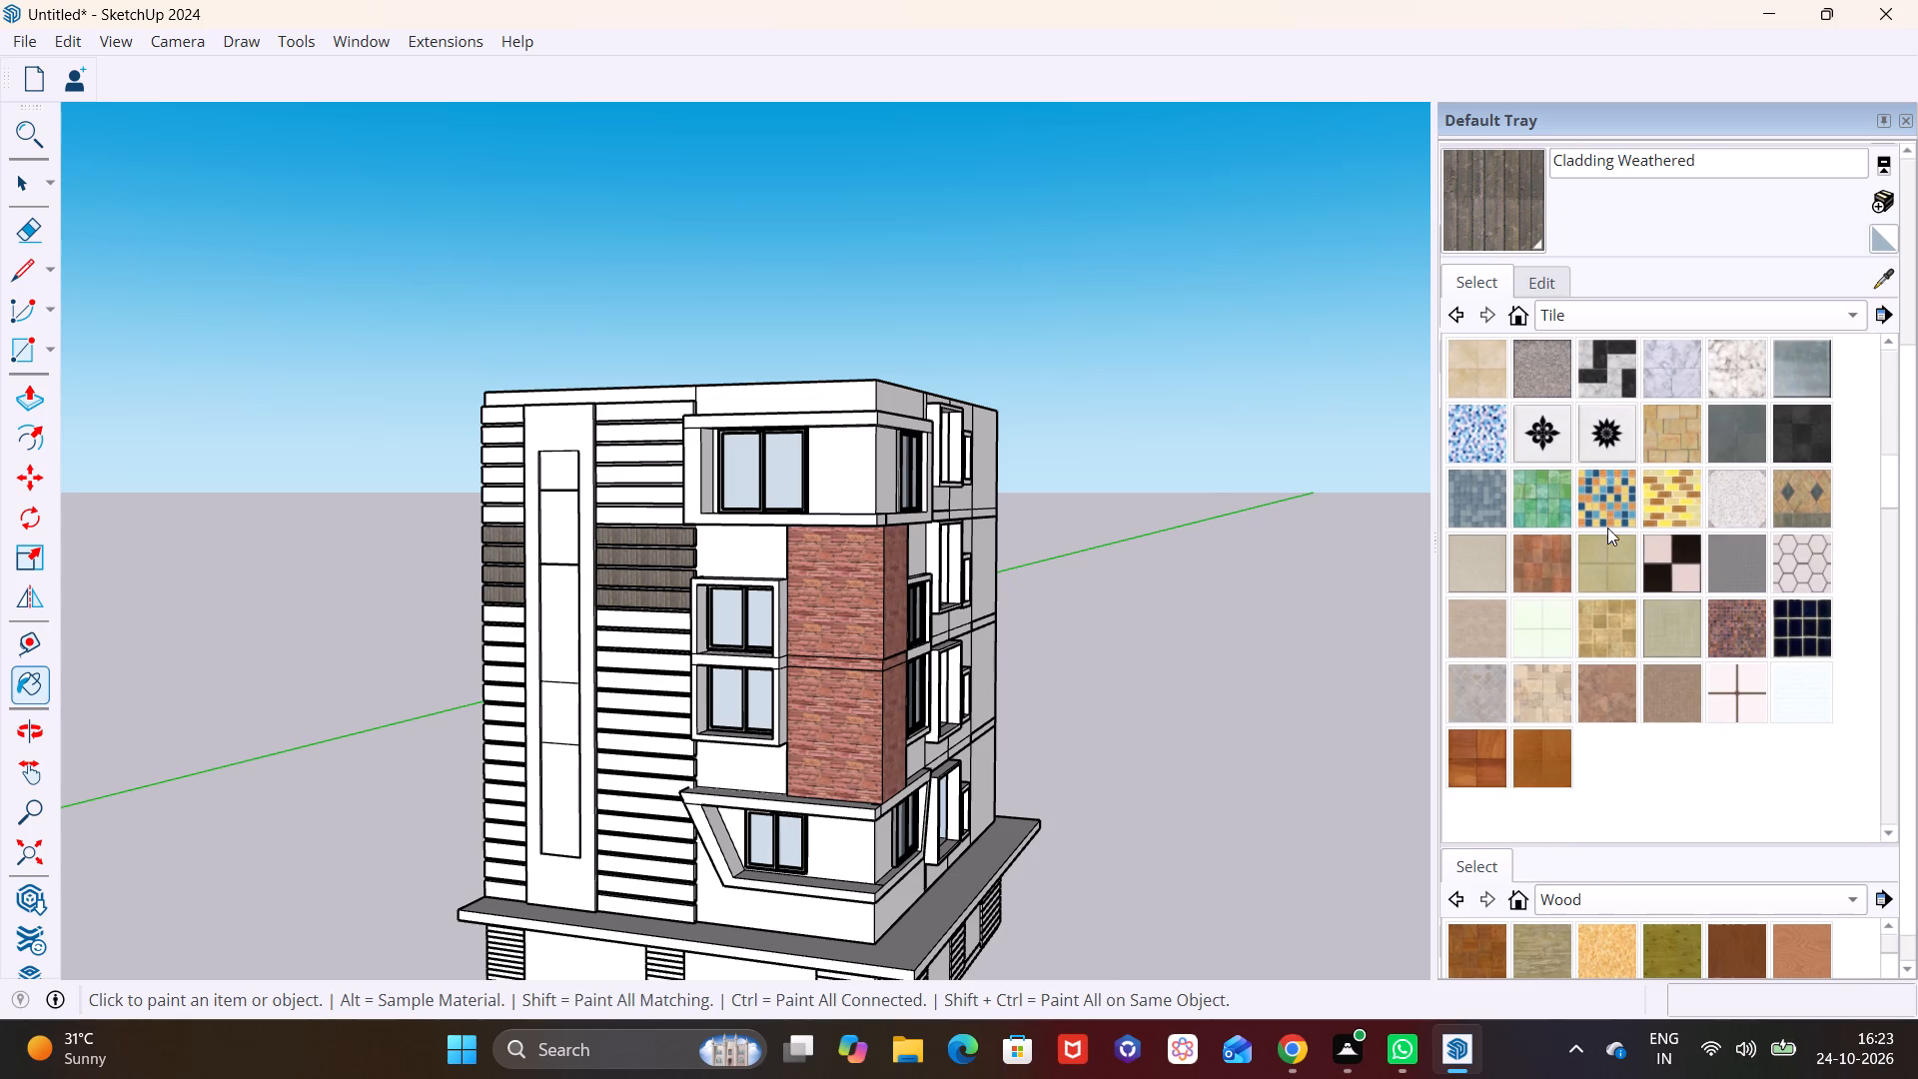
{"action": "scroll", "coordinate": [1607, 528], "scroll_direction": "up", "scroll_amount": 7}
{"action": "scroll", "coordinate": [1601, 588], "scroll_direction": "down", "scroll_amount": 5}
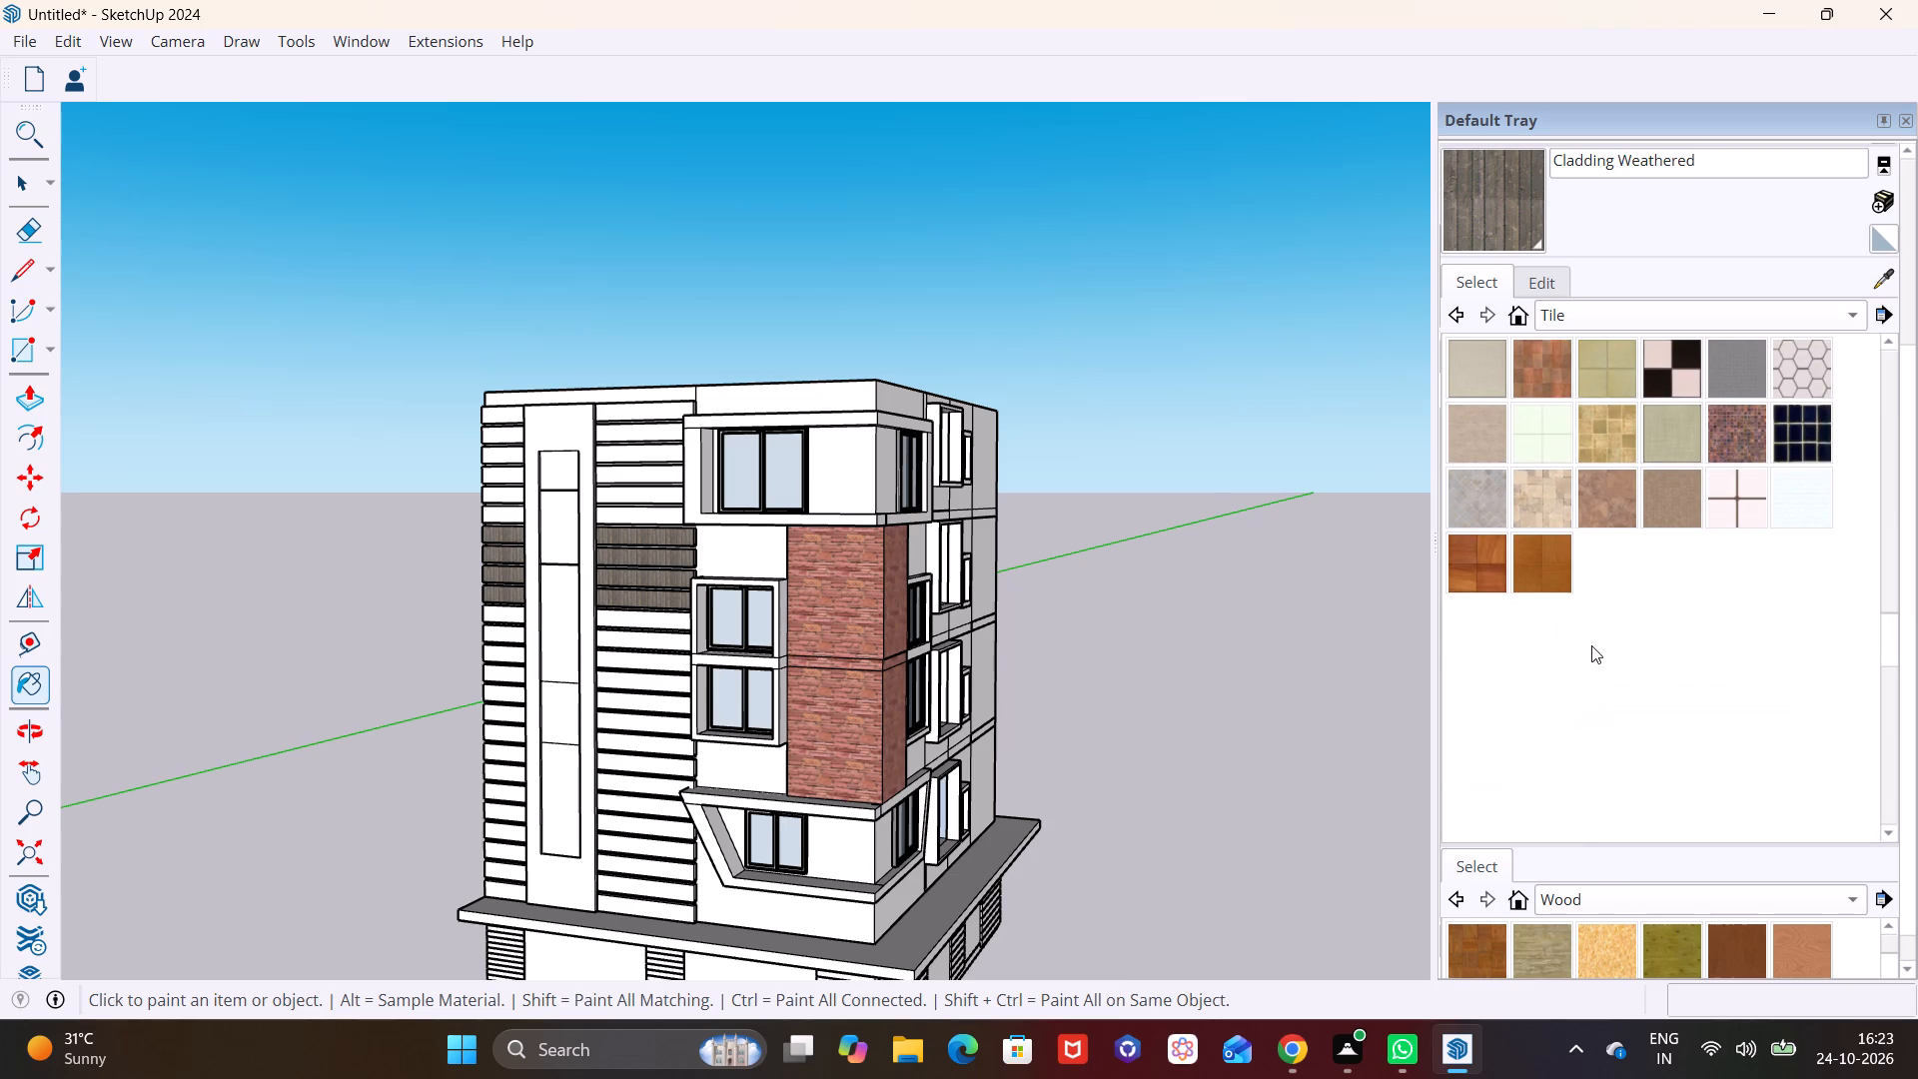
{"action": "scroll", "coordinate": [1570, 549], "scroll_direction": "up", "scroll_amount": 6}
Paint the four weathered cladding strips and the strip directly below them with Sandstone from the Stone collection.
{"action": "left_click", "coordinate": [1618, 315]}
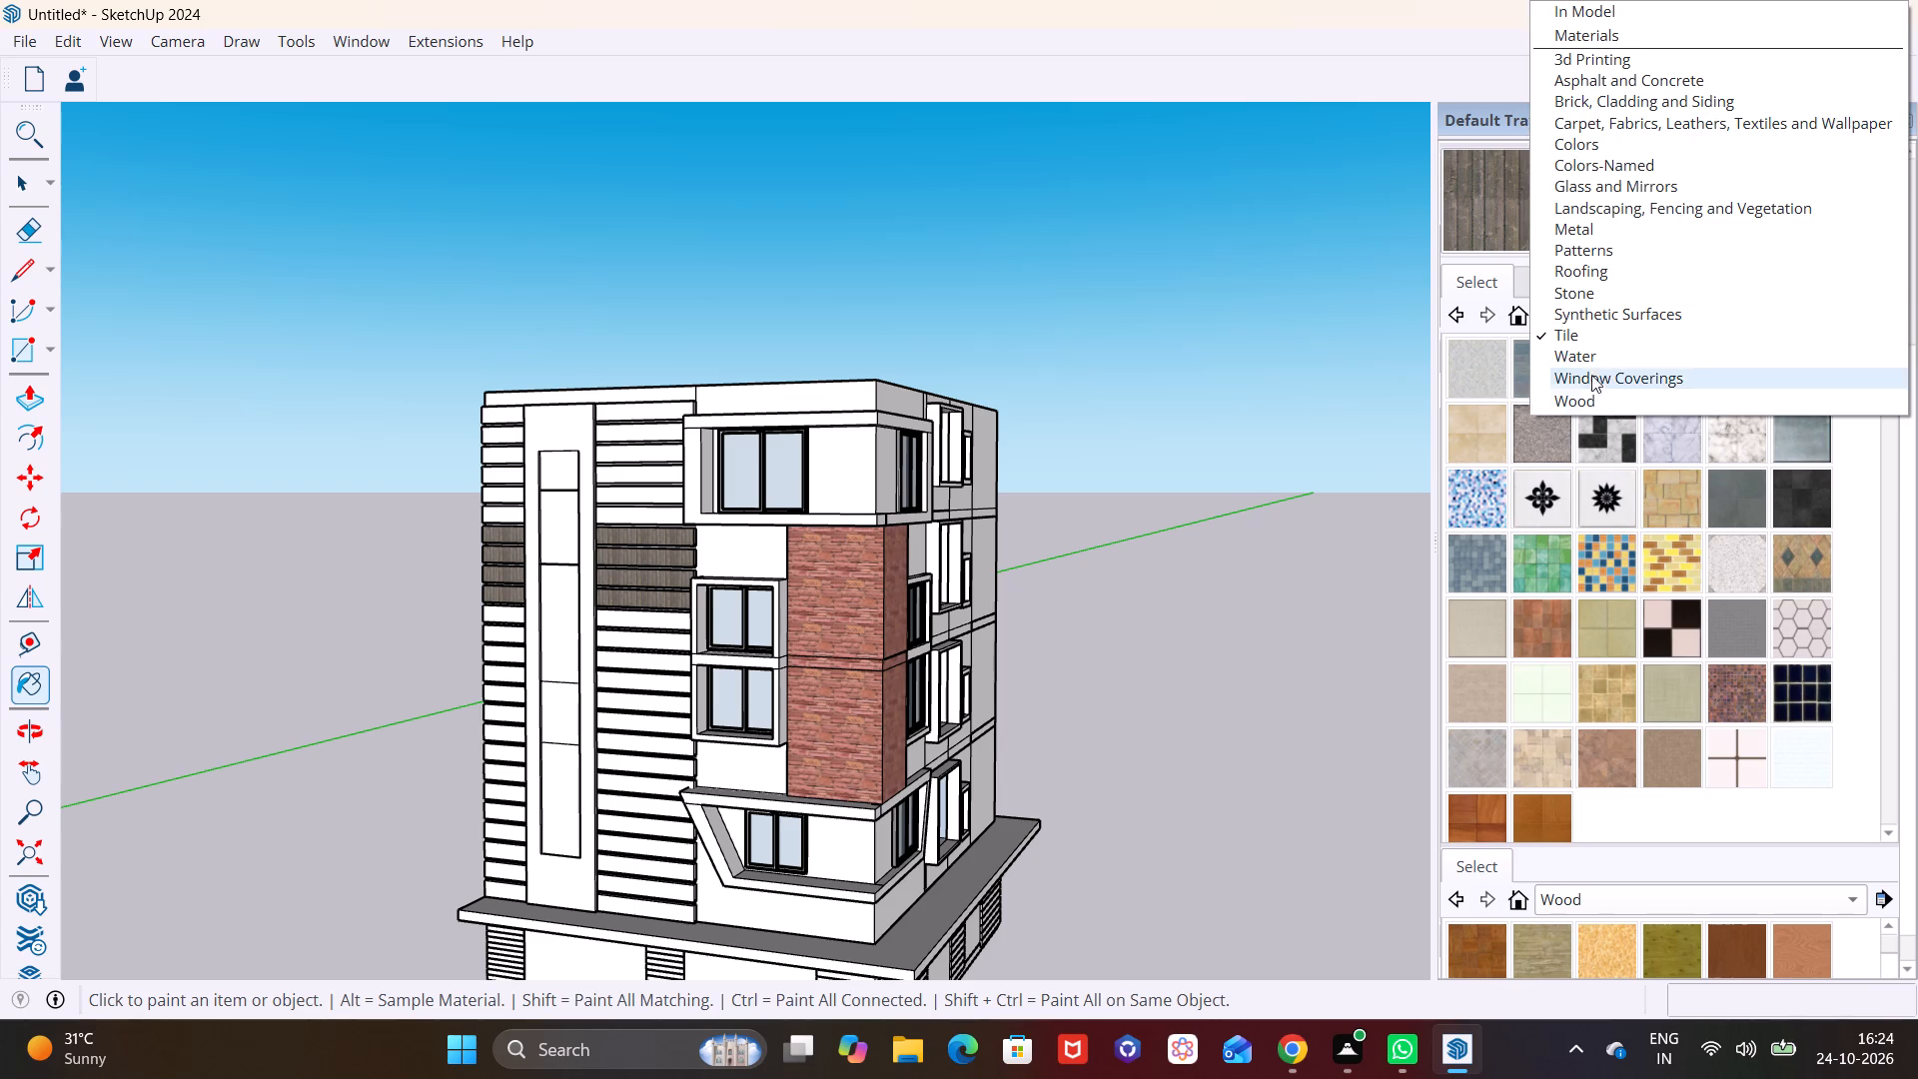
{"action": "left_click", "coordinate": [1600, 288]}
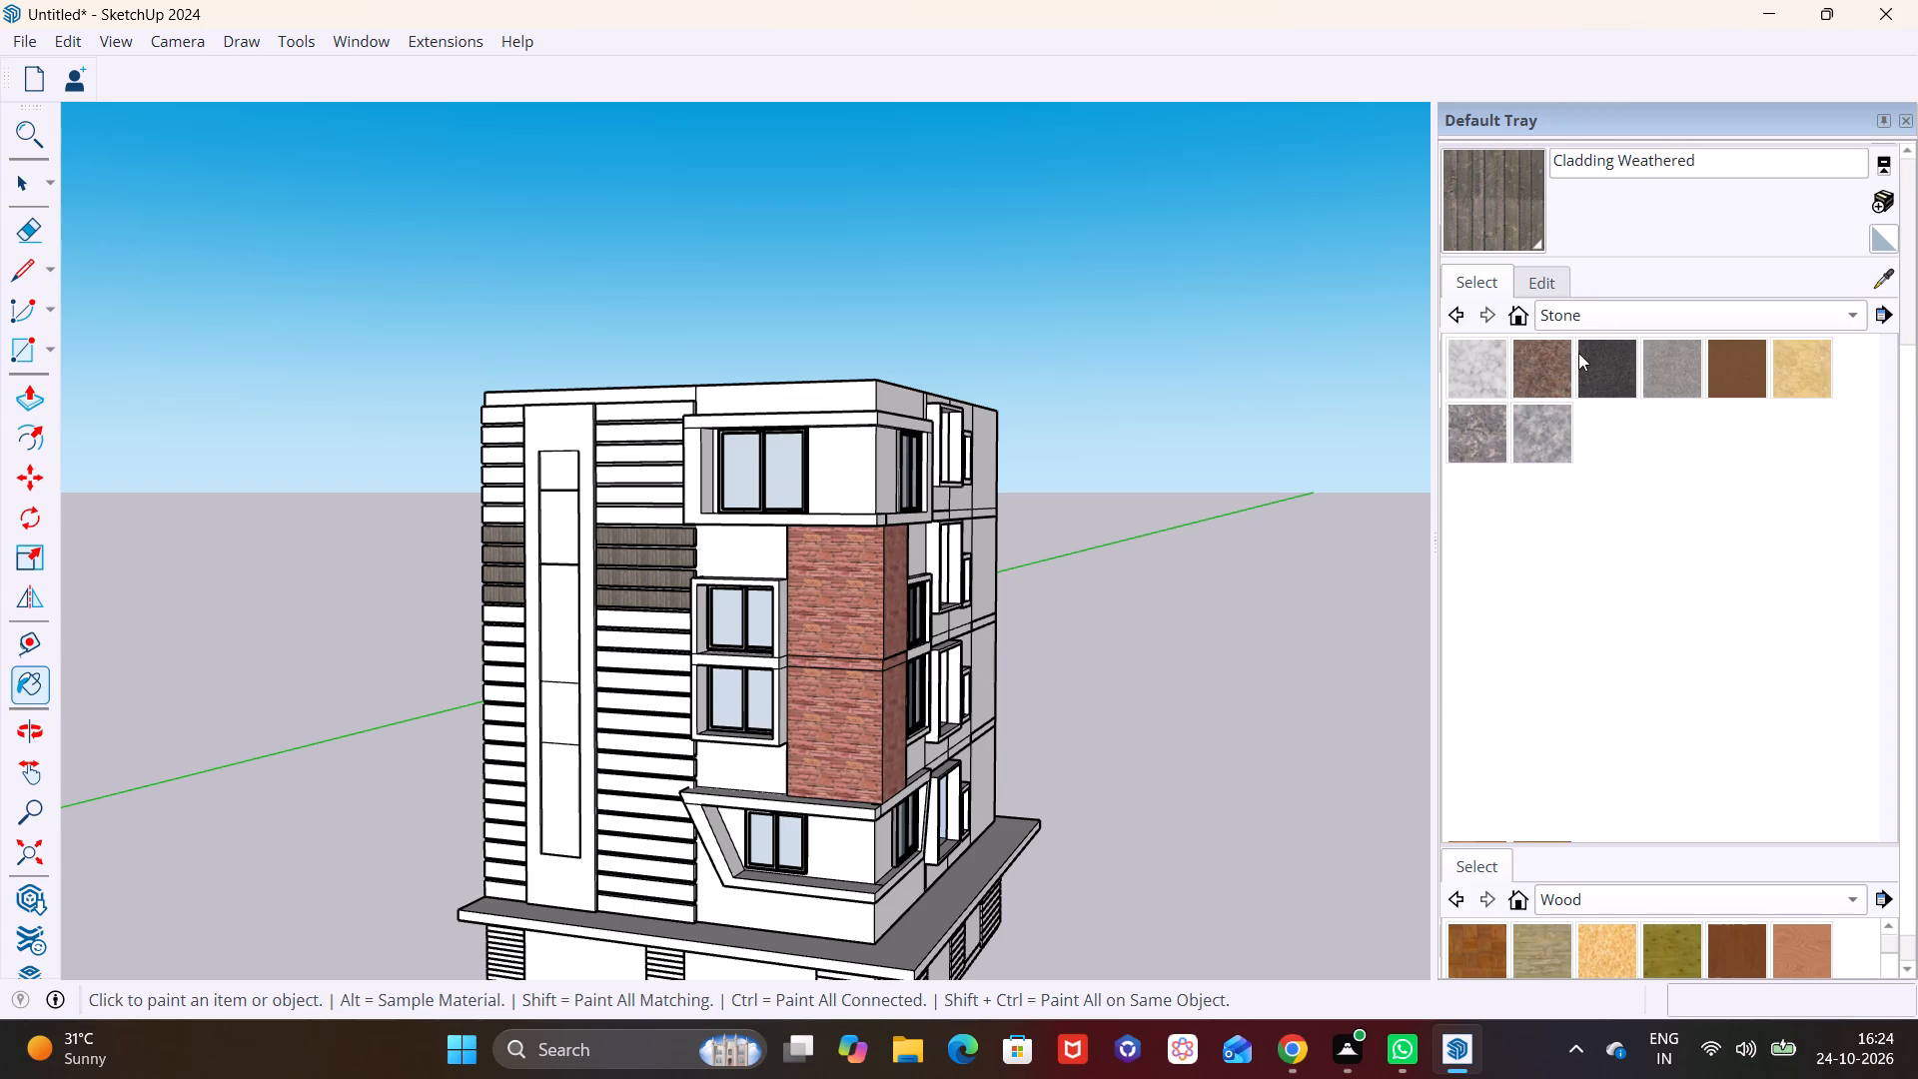
{"action": "left_click", "coordinate": [1736, 376]}
{"action": "left_click", "coordinate": [650, 542]}
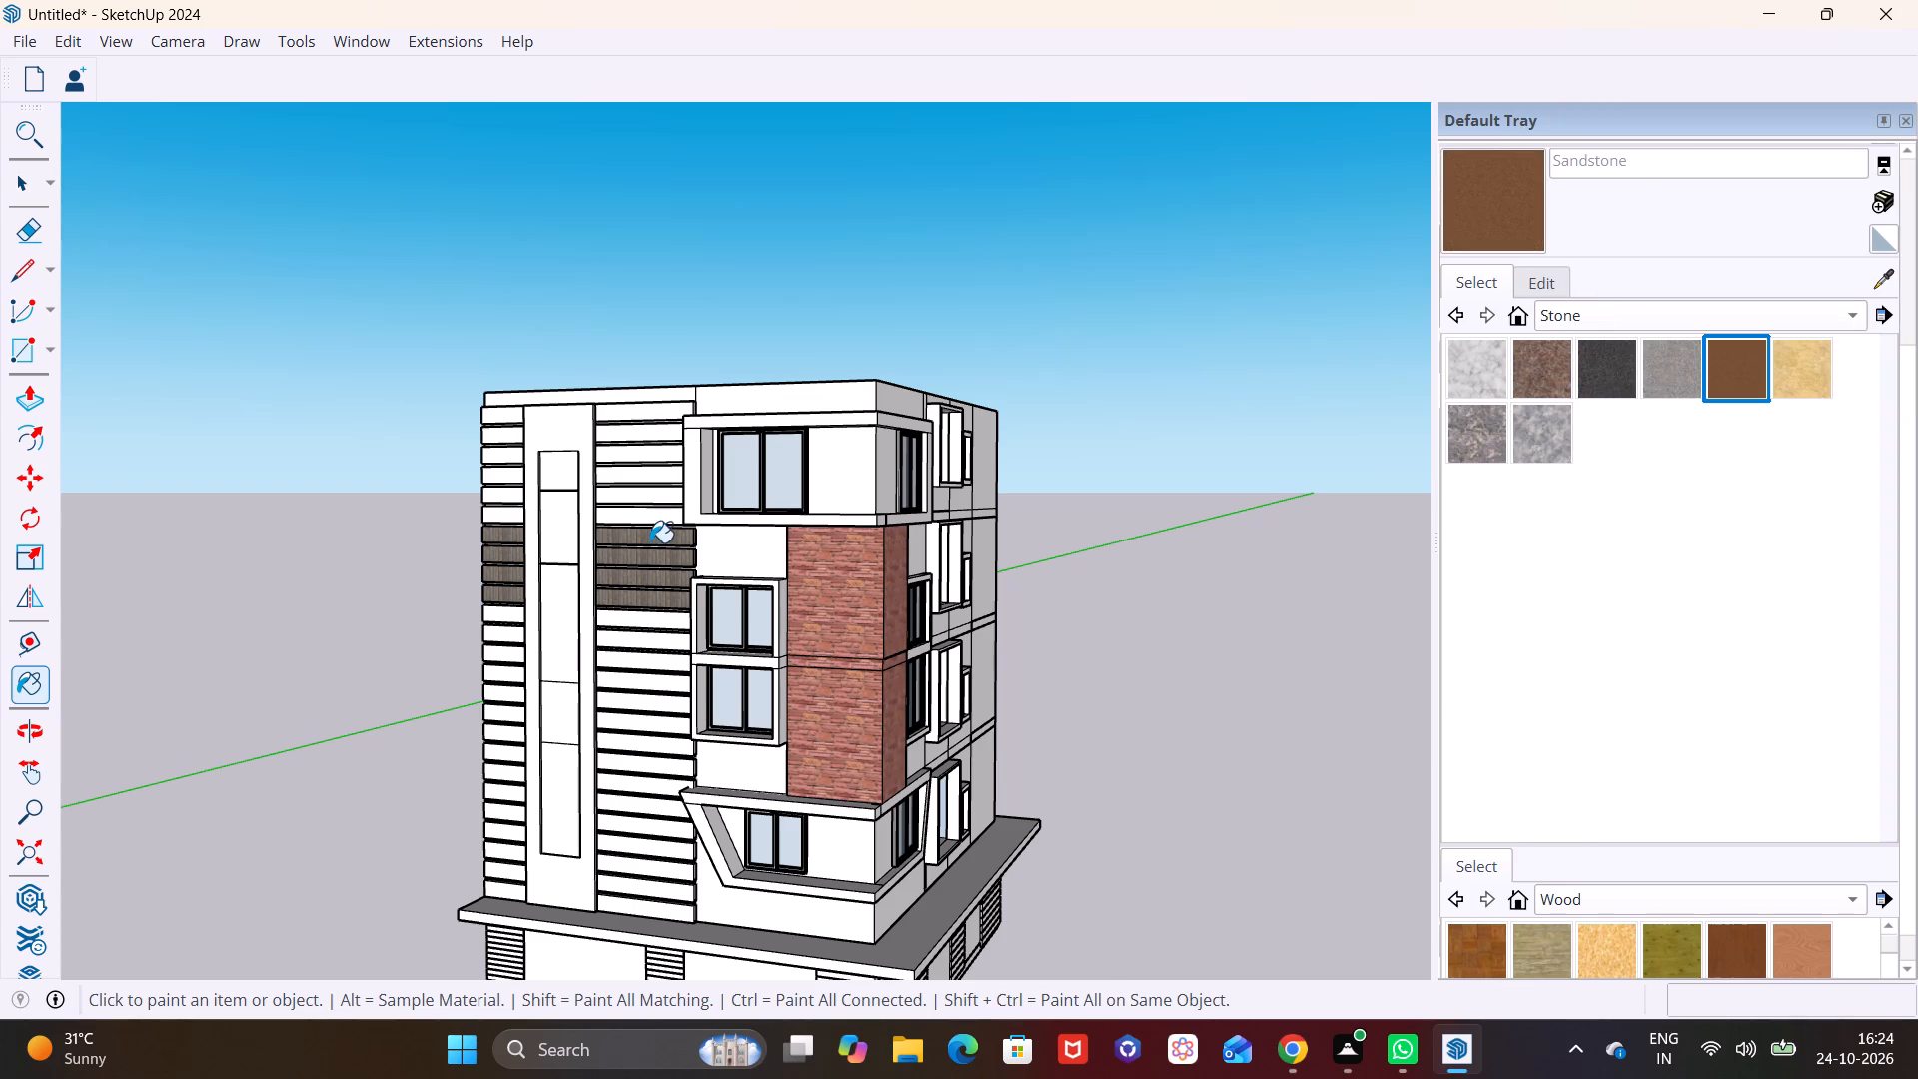
{"action": "left_click", "coordinate": [639, 557]}
{"action": "left_click", "coordinate": [640, 583]}
{"action": "left_click", "coordinate": [644, 613]}
{"action": "scroll", "coordinate": [674, 607], "scroll_direction": "up", "scroll_amount": 4}
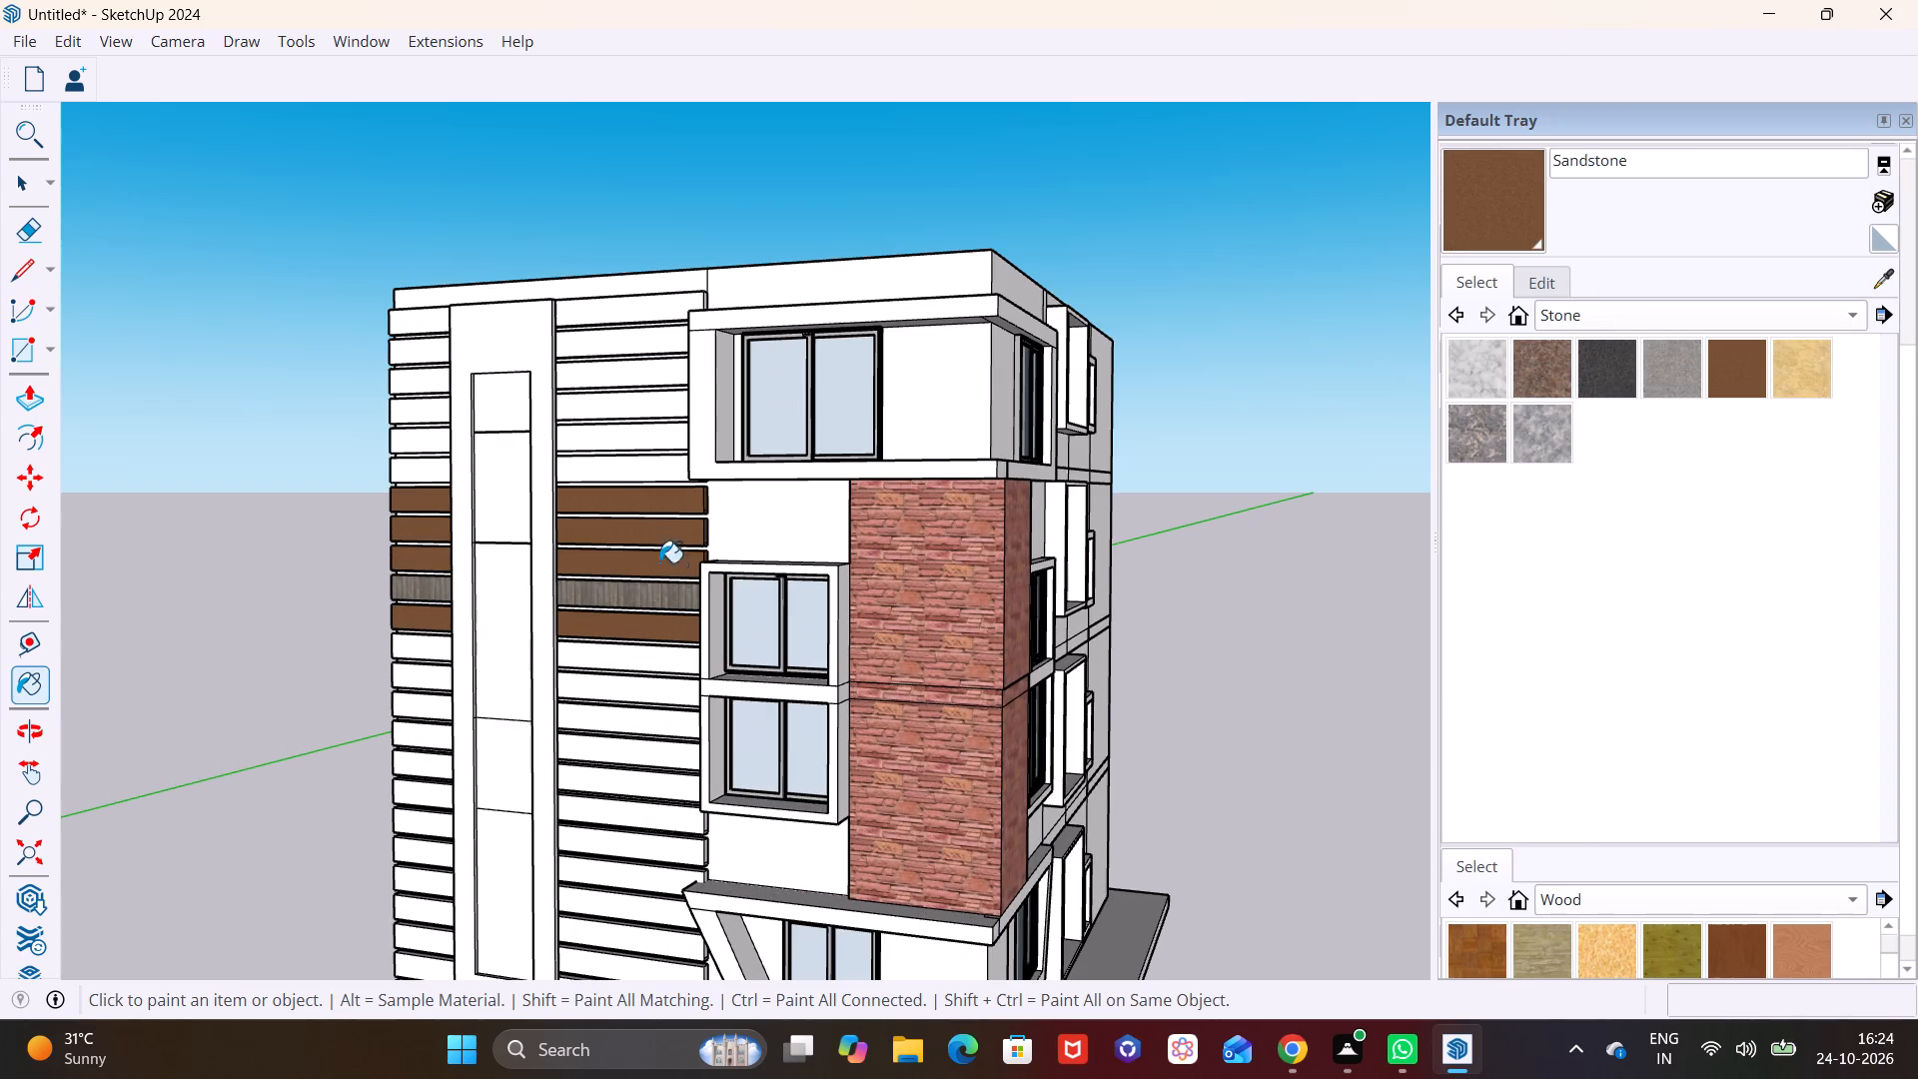
{"action": "left_click_drag", "start_coordinate": [605, 597], "coordinate": [607, 587]}
Paint the remaining cladding strips above the brown ones, up to the parapet, with Sandstone.
{"action": "left_click_drag", "start_coordinate": [620, 468], "coordinate": [622, 457]}
{"action": "left_click", "coordinate": [624, 434]}
{"action": "left_click_drag", "start_coordinate": [616, 405], "coordinate": [616, 396]}
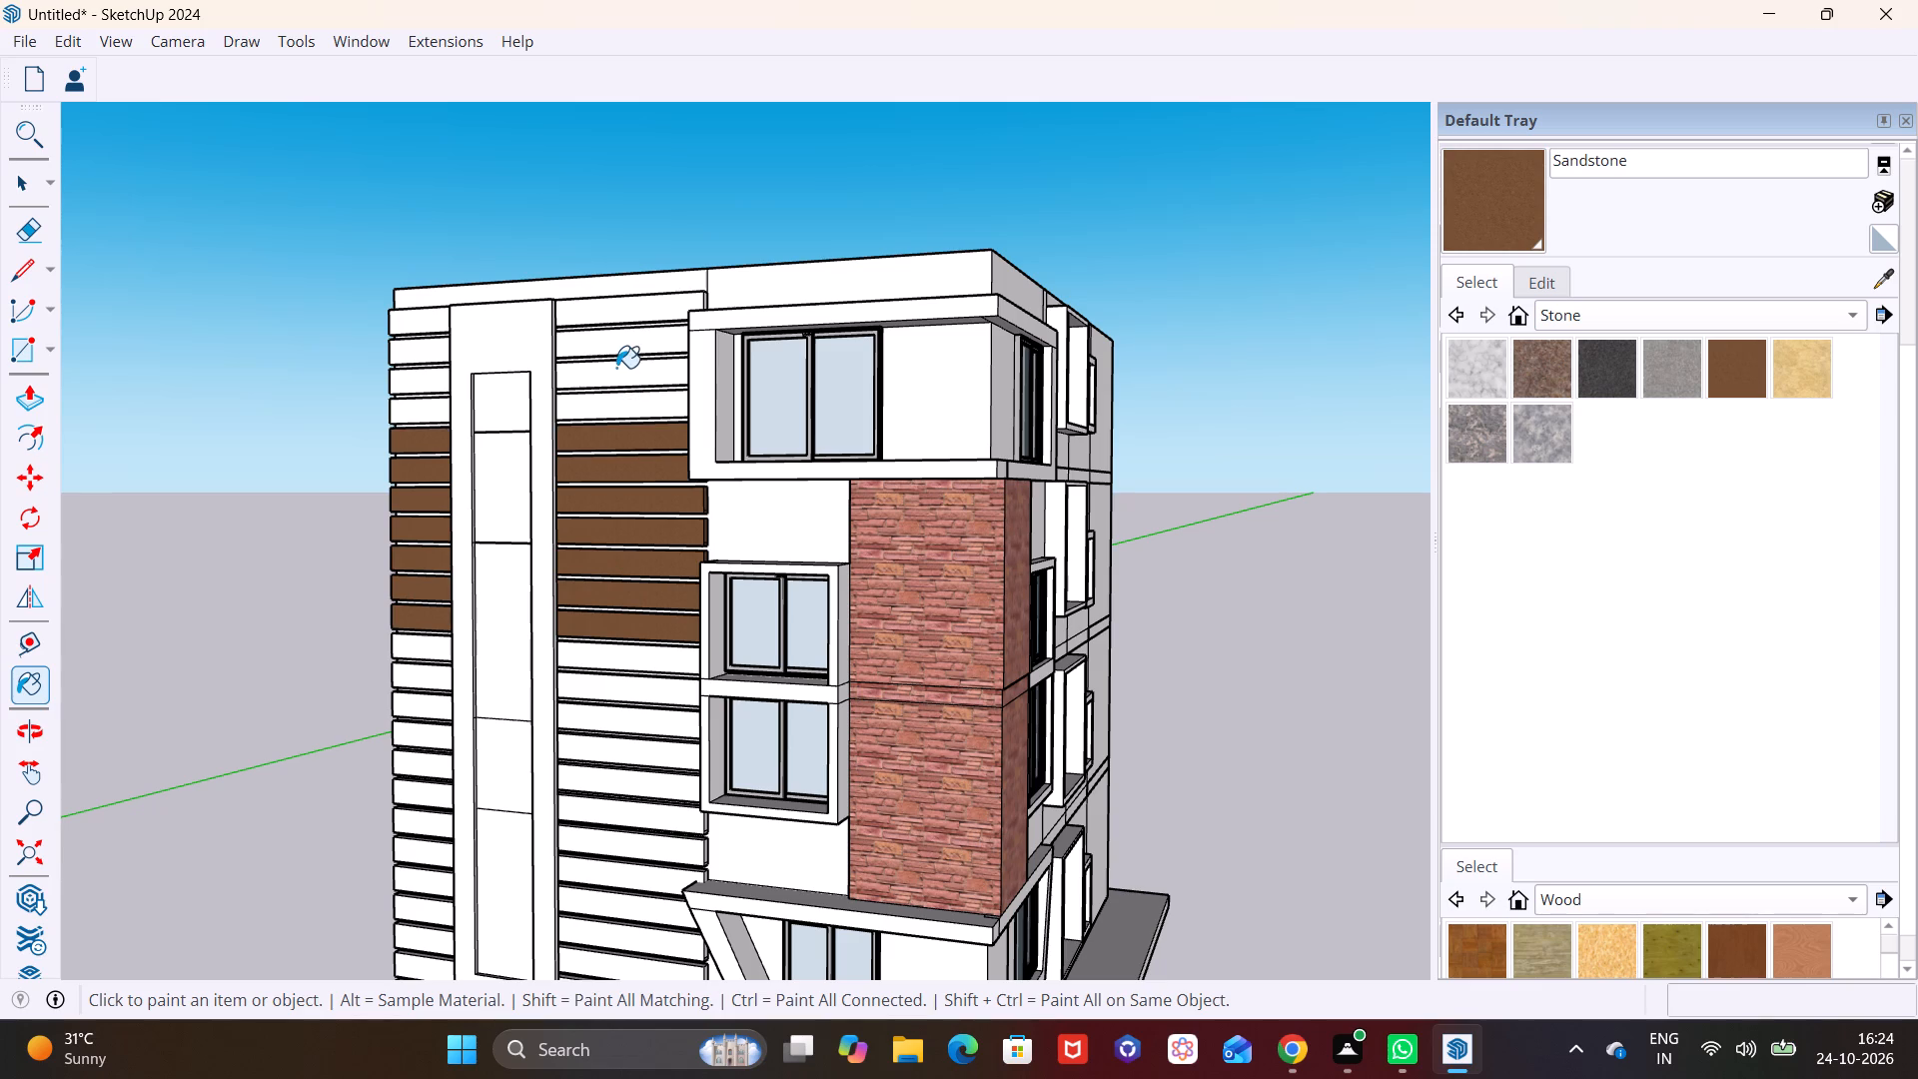
{"action": "left_click", "coordinate": [616, 368]}
{"action": "left_click", "coordinate": [624, 339]}
{"action": "left_click", "coordinate": [633, 321]}
Paint all remaining white cladding strips below the brown ones, down to the ground-floor slab, with Sandstone.
{"action": "left_click", "coordinate": [667, 663]}
{"action": "left_click", "coordinate": [659, 694]}
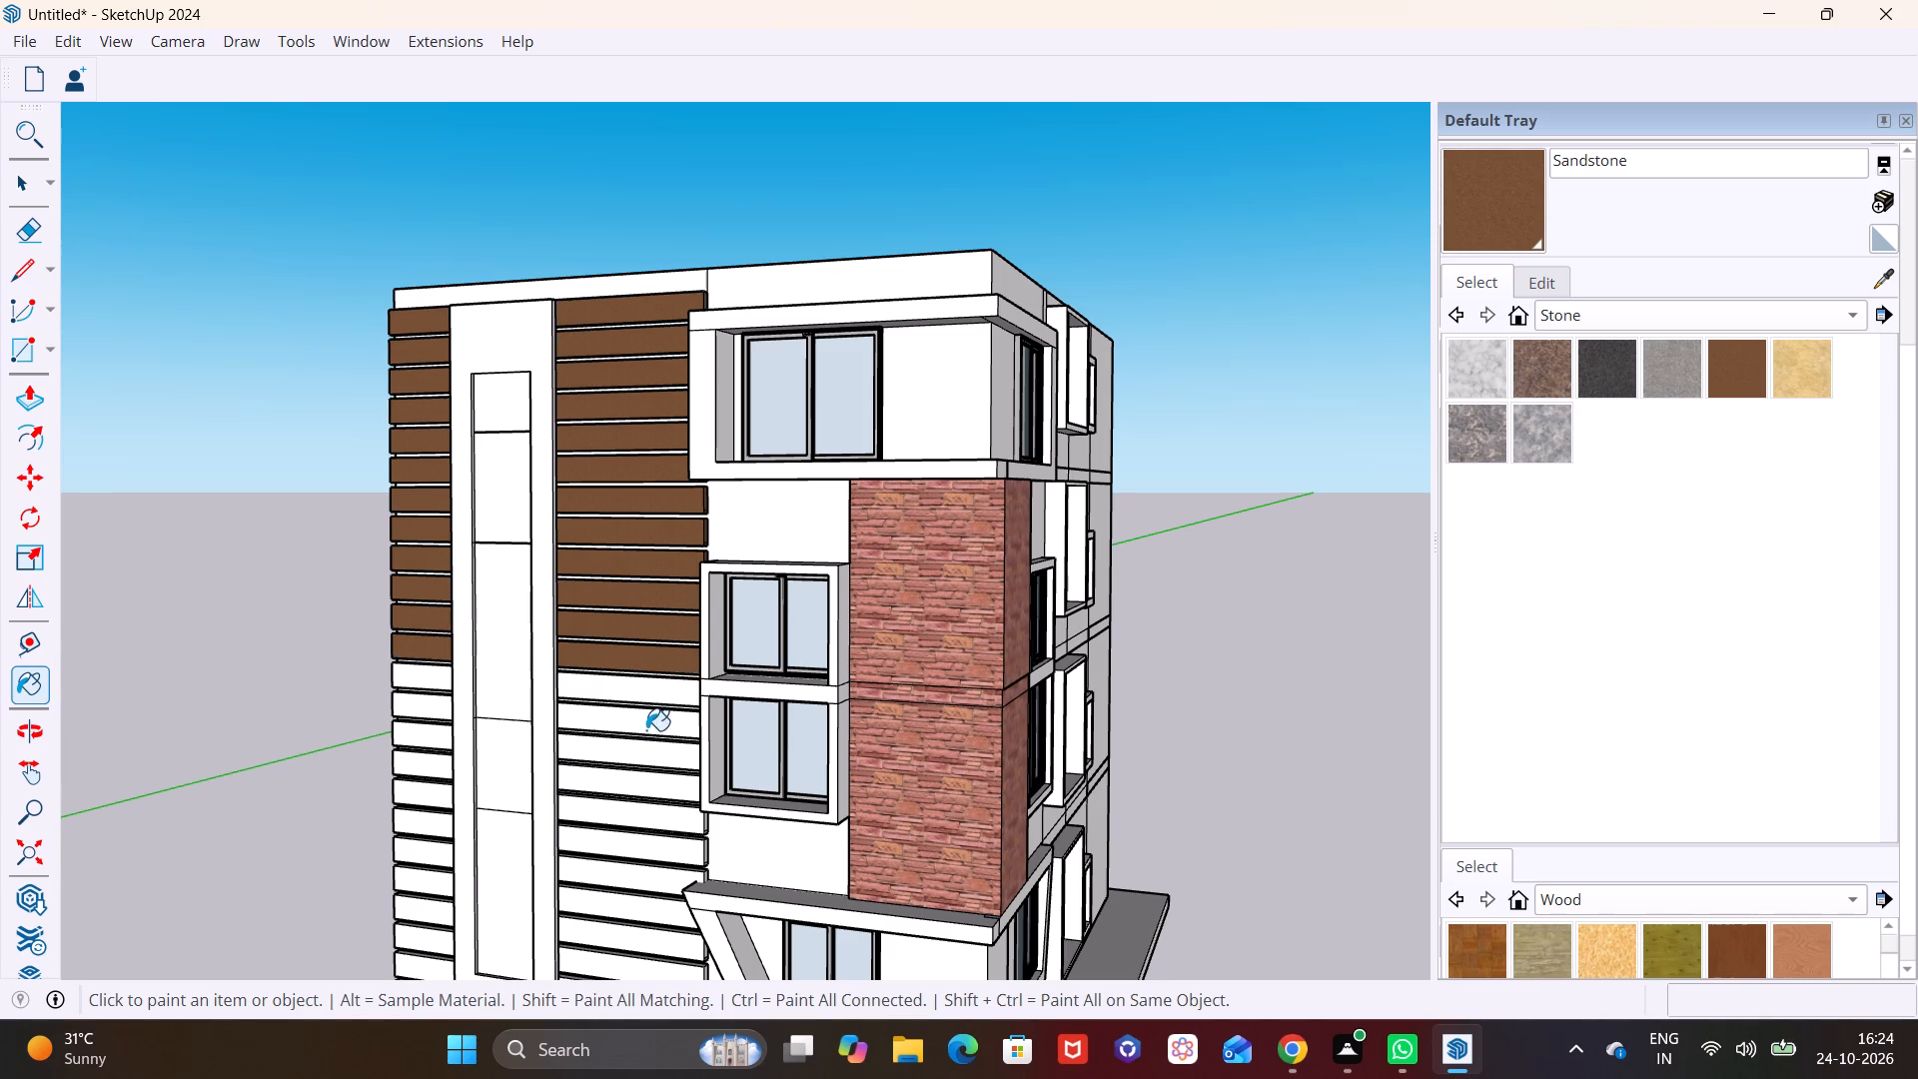
{"action": "left_click", "coordinate": [646, 731]}
{"action": "middle_click_drag", "start_coordinate": [640, 770], "coordinate": [605, 490]}
{"action": "left_click", "coordinate": [622, 481]}
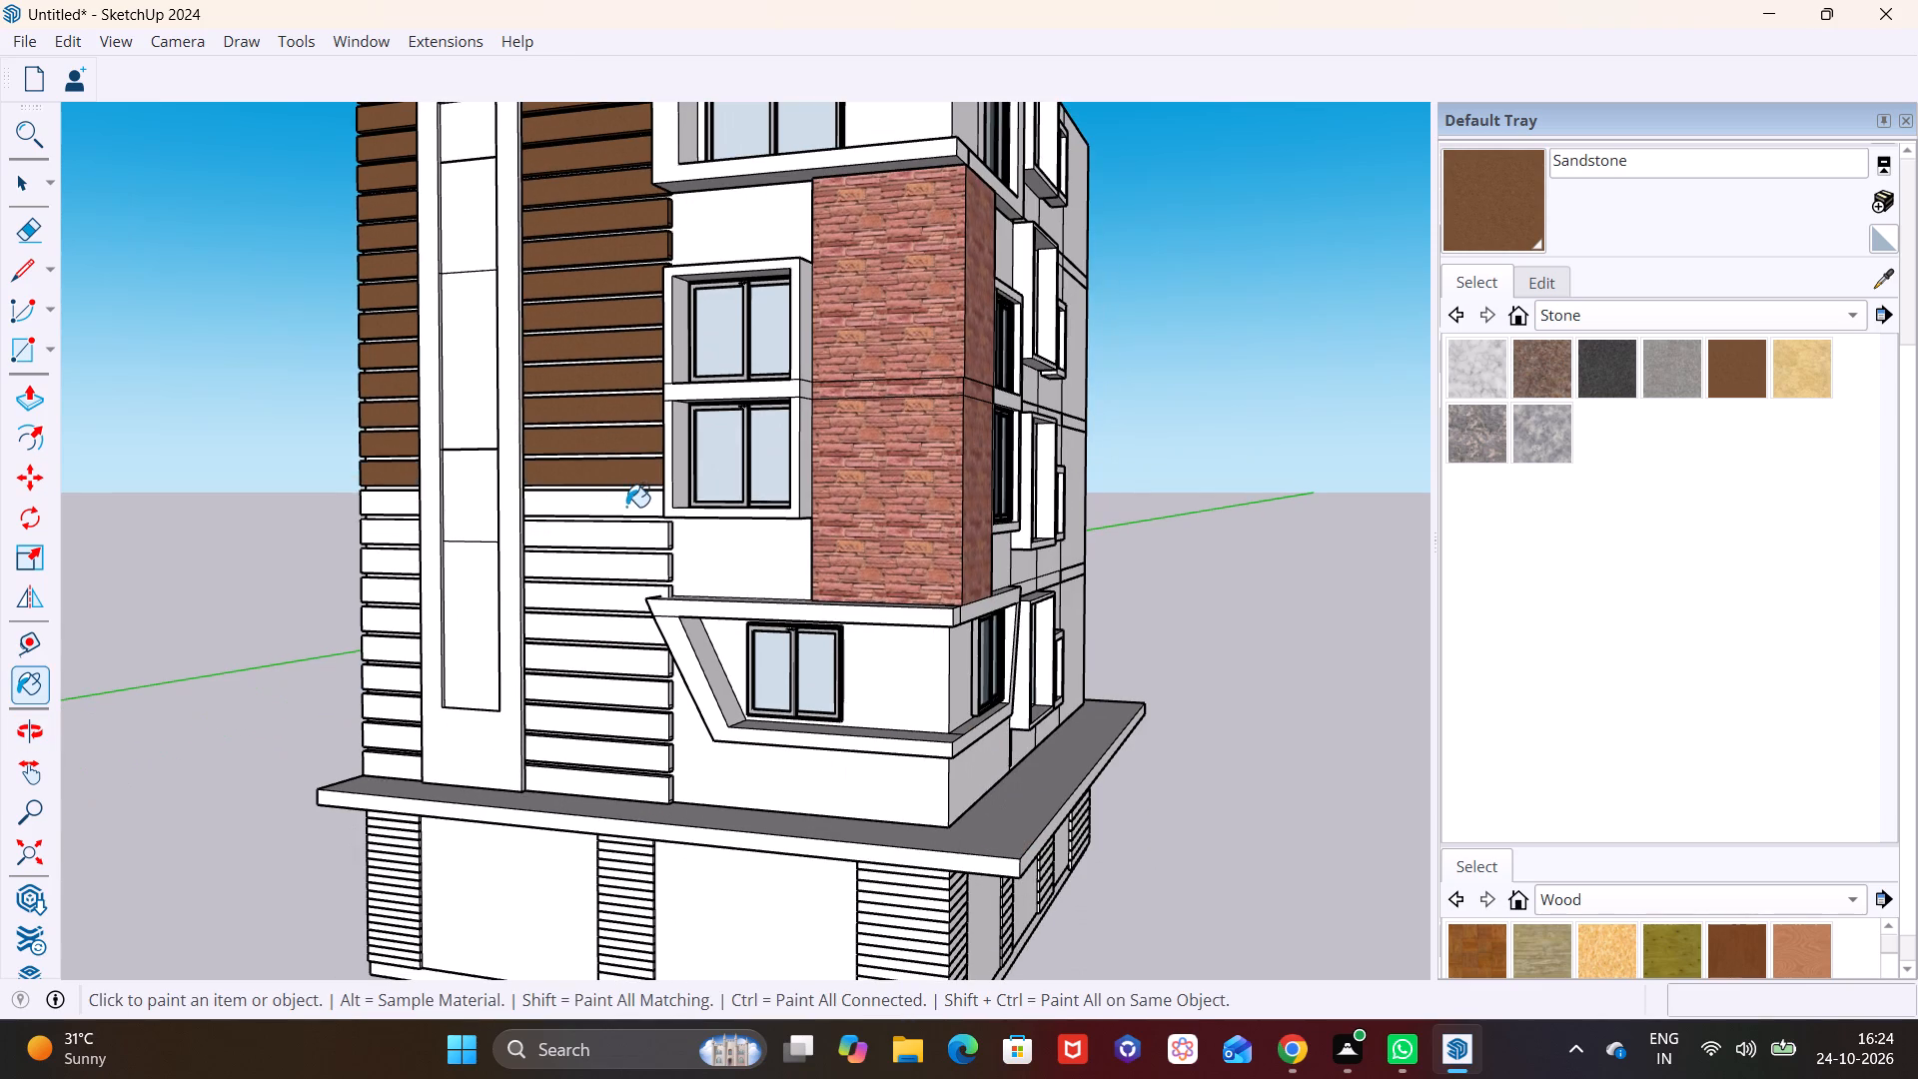
{"action": "left_click", "coordinate": [626, 507]}
{"action": "left_click", "coordinate": [617, 539]}
{"action": "left_click", "coordinate": [609, 561]}
{"action": "left_click", "coordinate": [594, 599]}
{"action": "left_click", "coordinate": [594, 628]}
{"action": "left_click", "coordinate": [587, 655]}
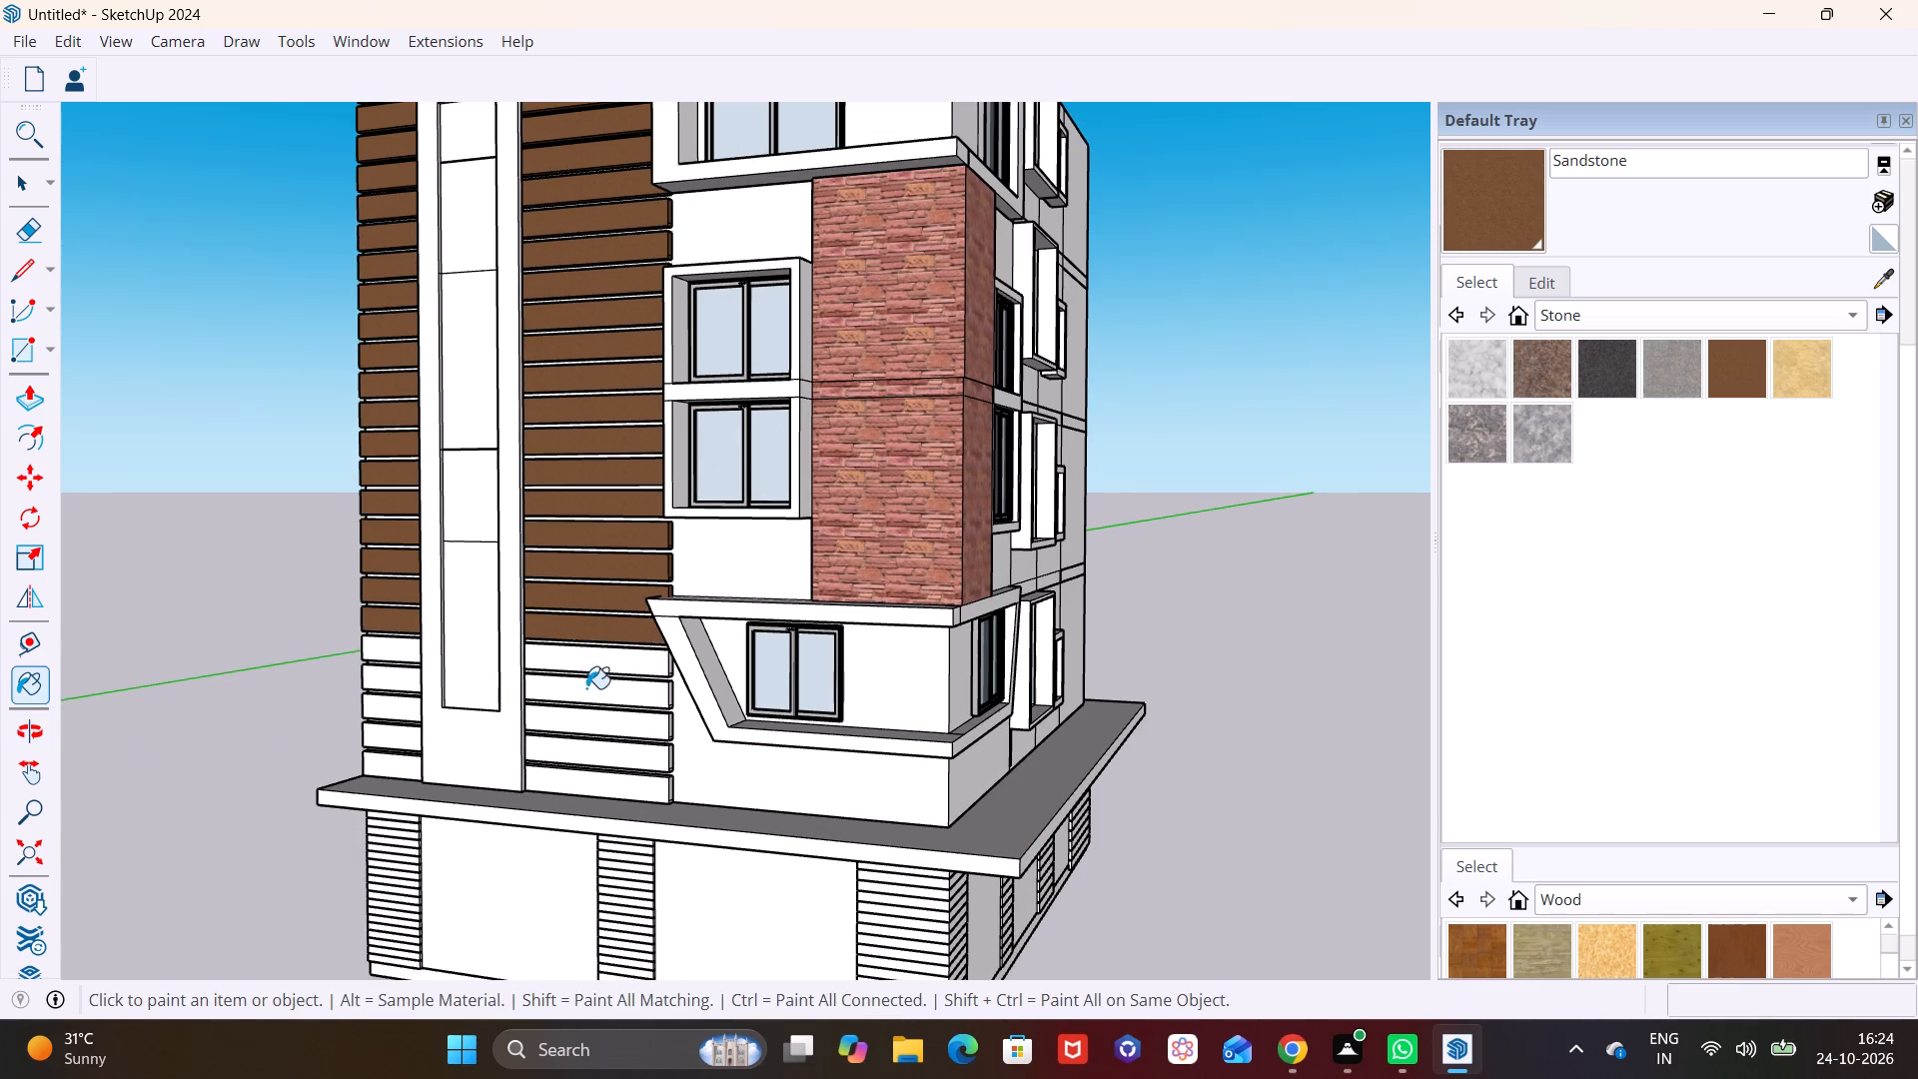
{"action": "left_click", "coordinate": [589, 703]}
{"action": "left_click", "coordinate": [589, 723]}
{"action": "left_click", "coordinate": [586, 751]}
{"action": "left_click", "coordinate": [586, 787]}
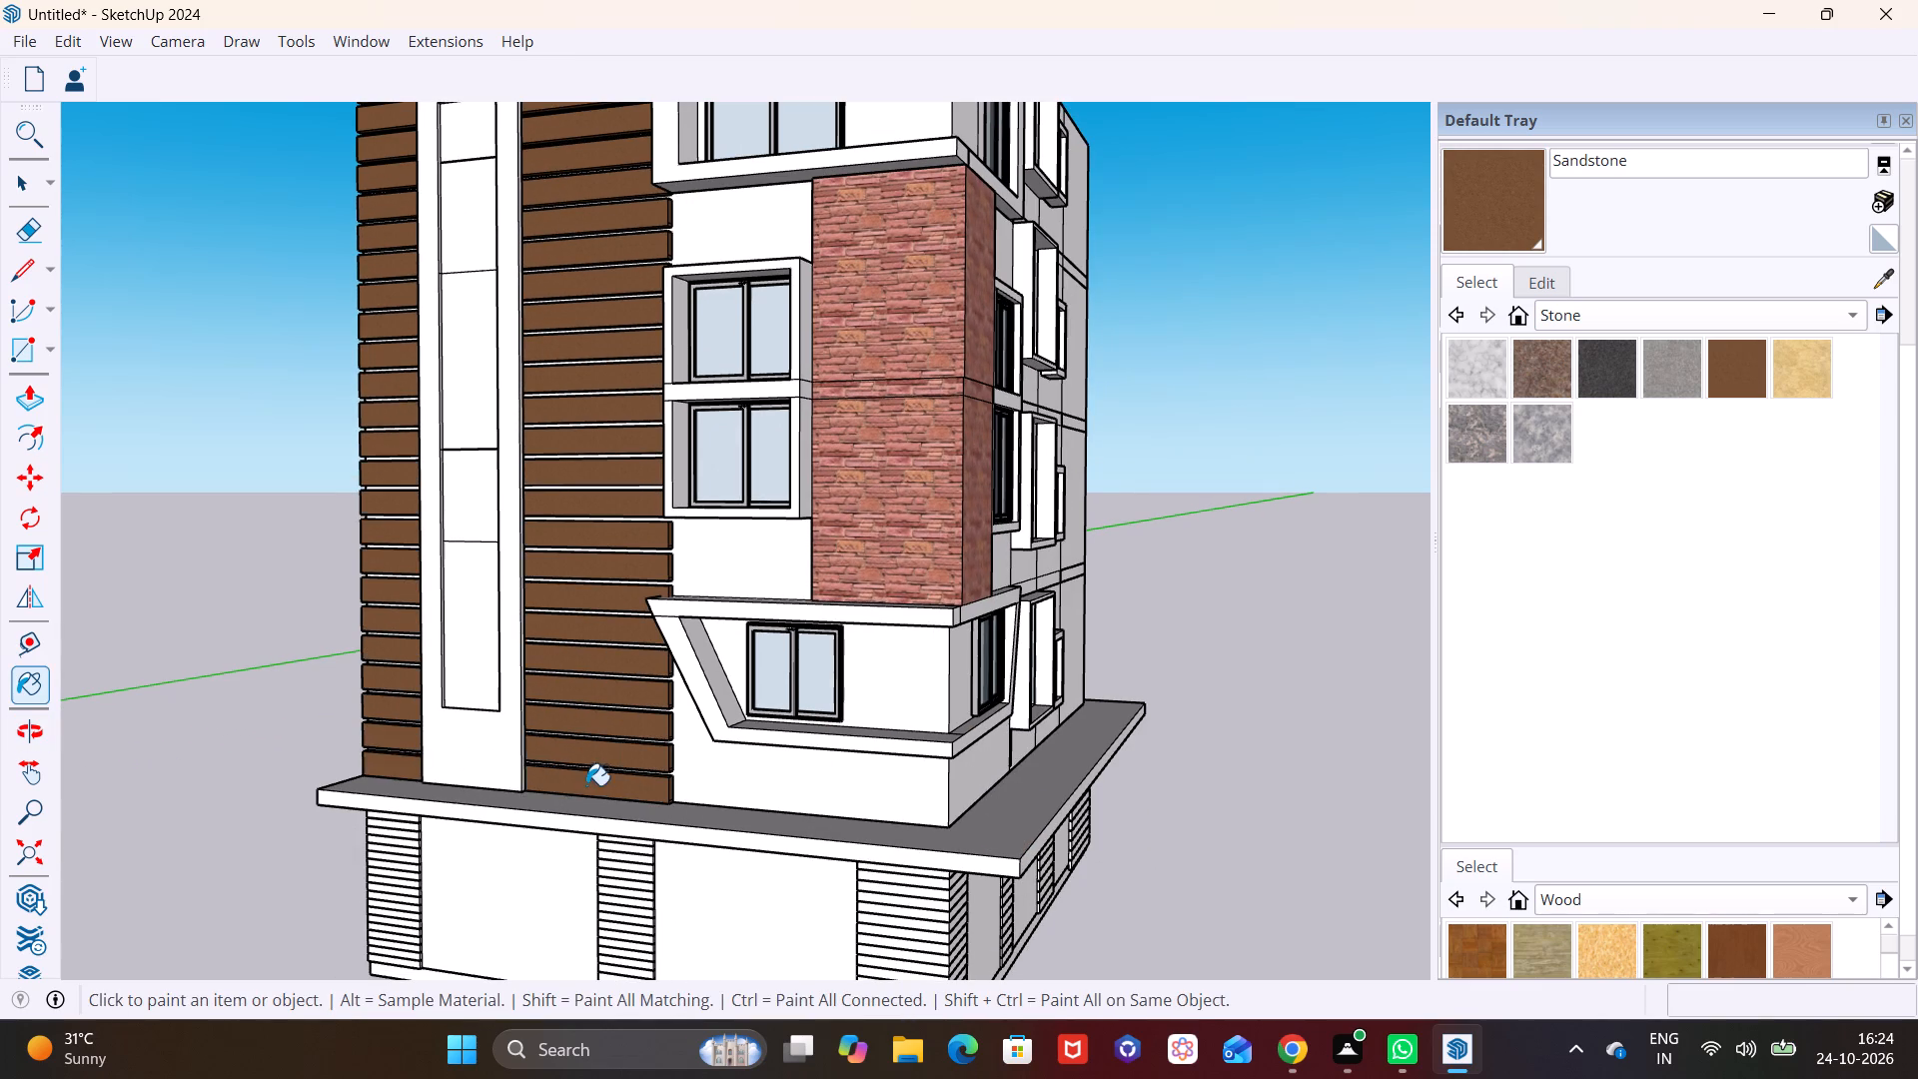
{"action": "scroll", "coordinate": [586, 785], "scroll_direction": "down", "scroll_amount": 2}
{"action": "left_click_drag", "start_coordinate": [407, 724], "coordinate": [285, 671]}
{"action": "key", "text": "space"}
{"action": "left_click", "coordinate": [274, 639]}
Pull the frame face around the recessed vertical panel outward by about 1' 1 7/16".
{"action": "scroll", "coordinate": [291, 634], "scroll_direction": "down", "scroll_amount": 8}
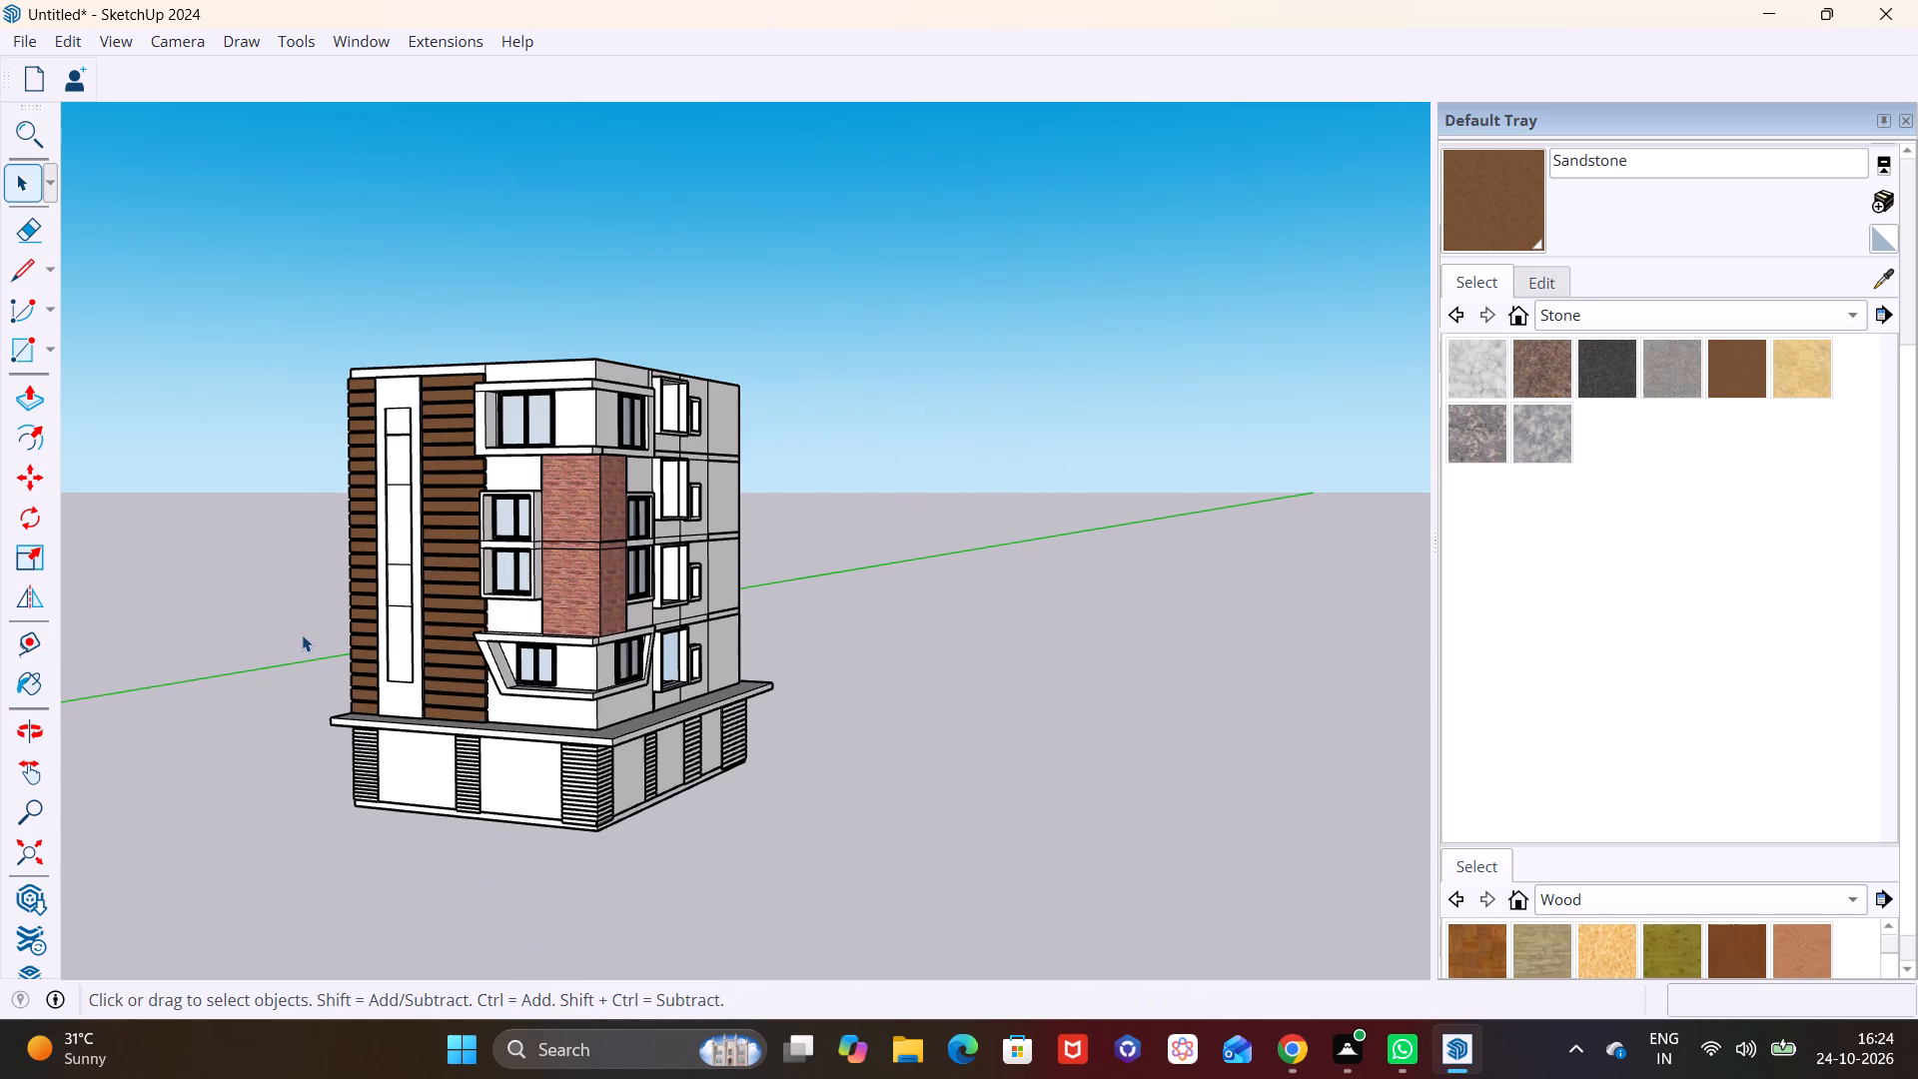
{"action": "middle_click_drag", "start_coordinate": [357, 577], "coordinate": [411, 712], "text": "shift"}
{"action": "scroll", "coordinate": [404, 660], "scroll_direction": "up", "scroll_amount": 6}
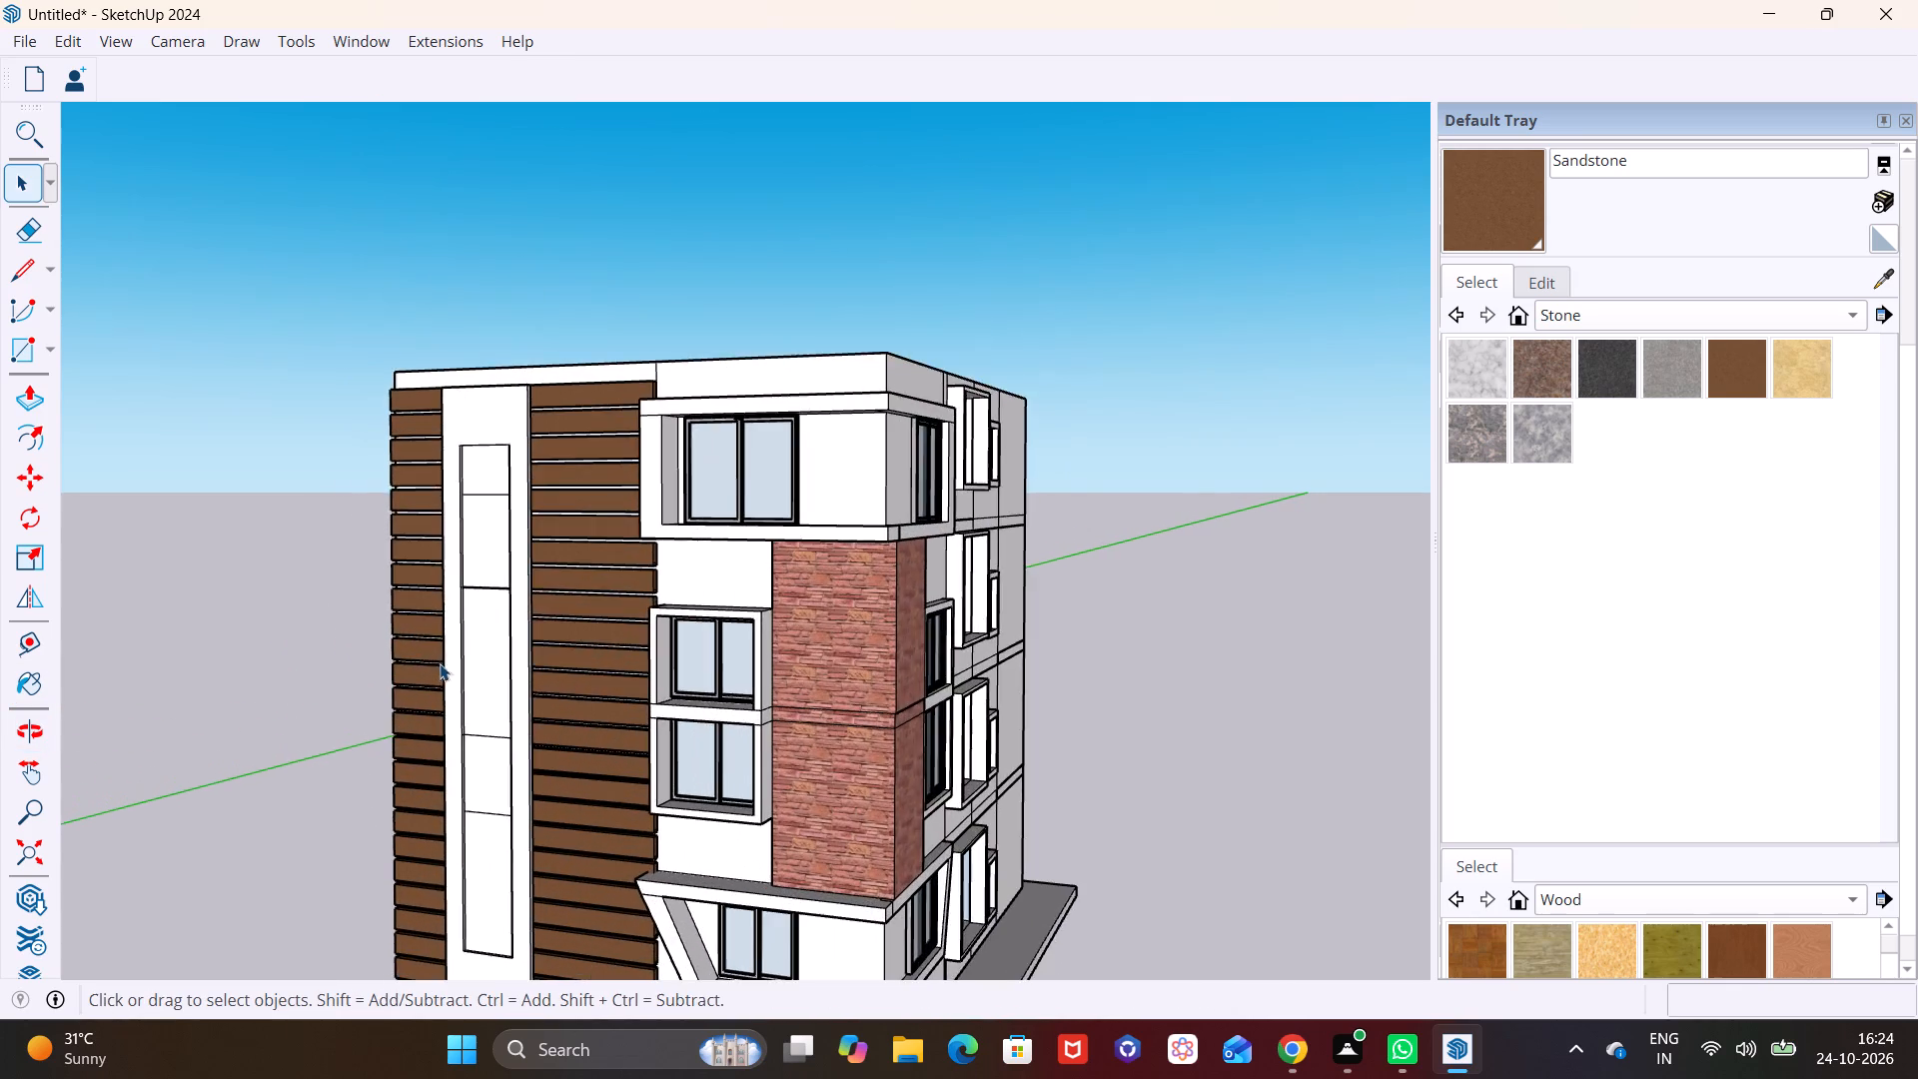
{"action": "middle_click_drag", "start_coordinate": [435, 666], "coordinate": [325, 692]}
{"action": "scroll", "coordinate": [429, 664], "scroll_direction": "up", "scroll_amount": 6}
{"action": "left_click", "coordinate": [475, 601]}
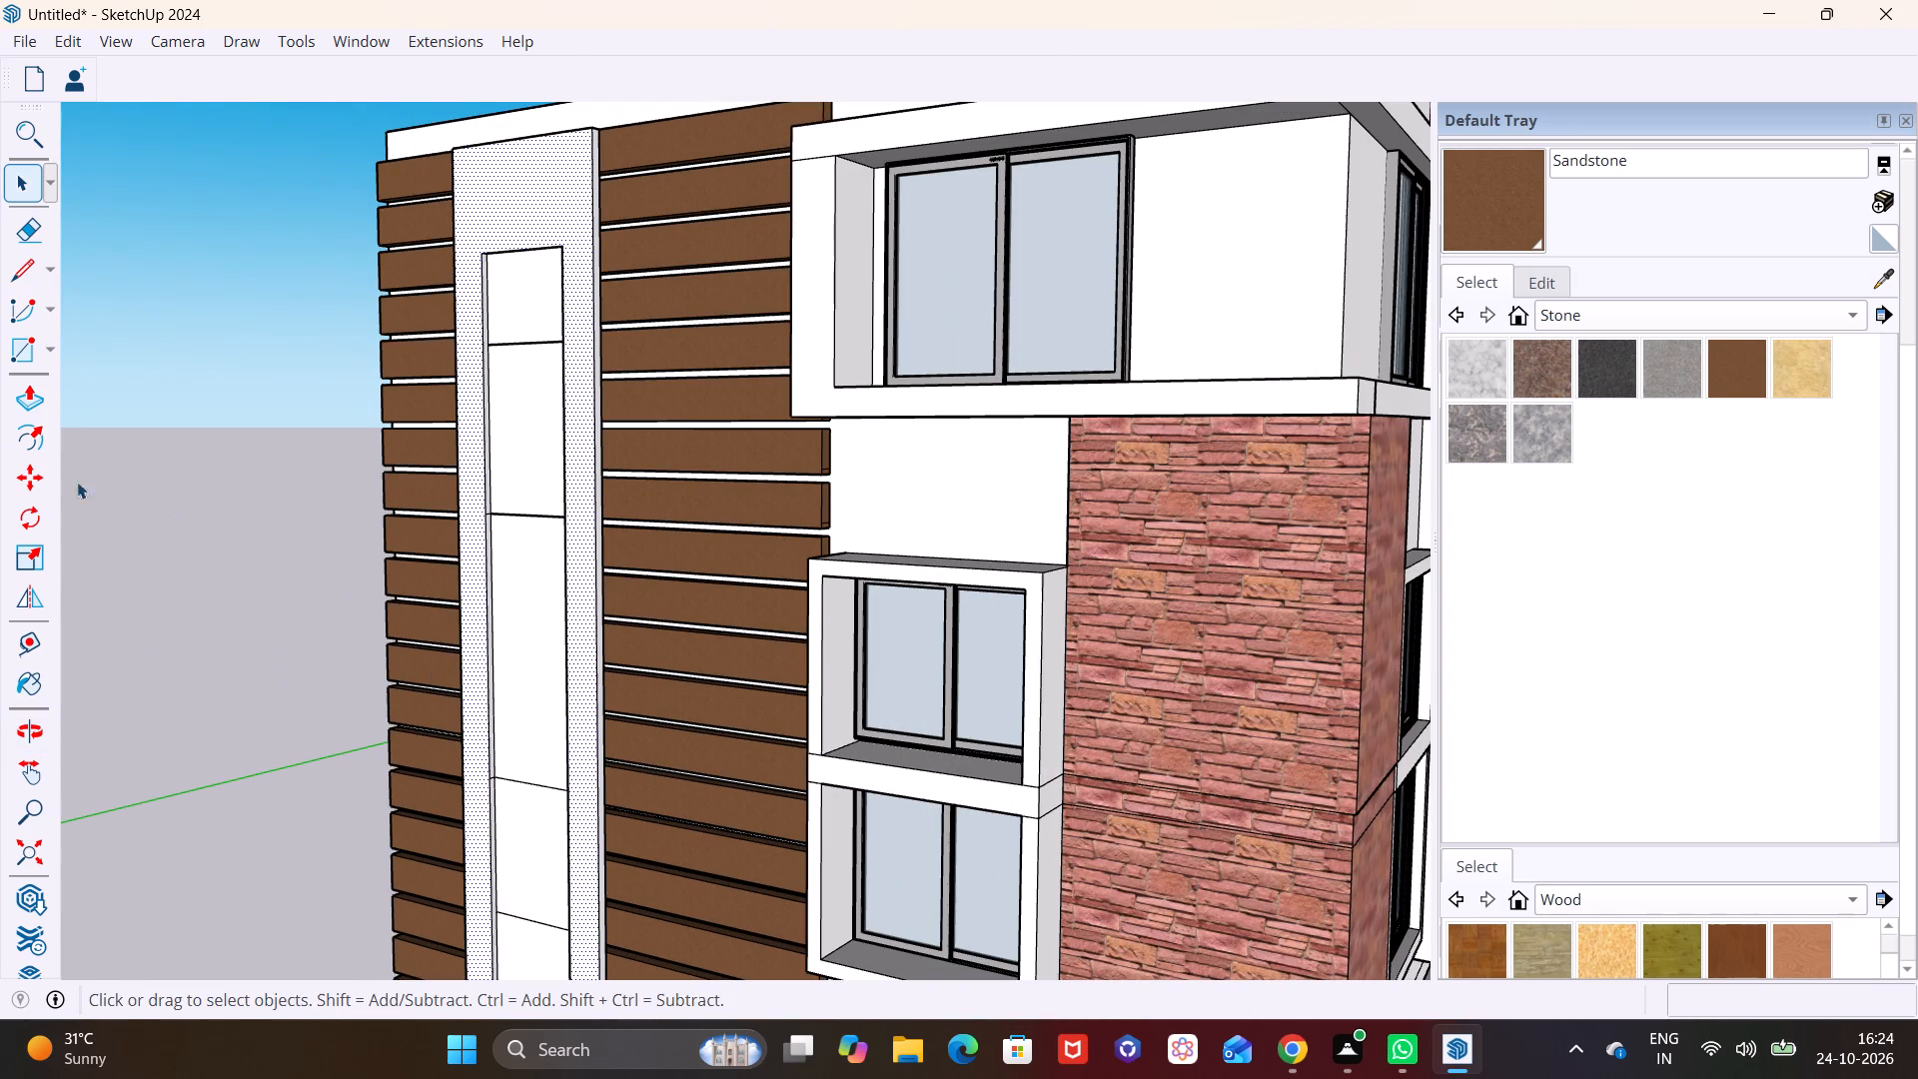
{"action": "left_click", "coordinate": [32, 405]}
{"action": "left_click", "coordinate": [471, 485]}
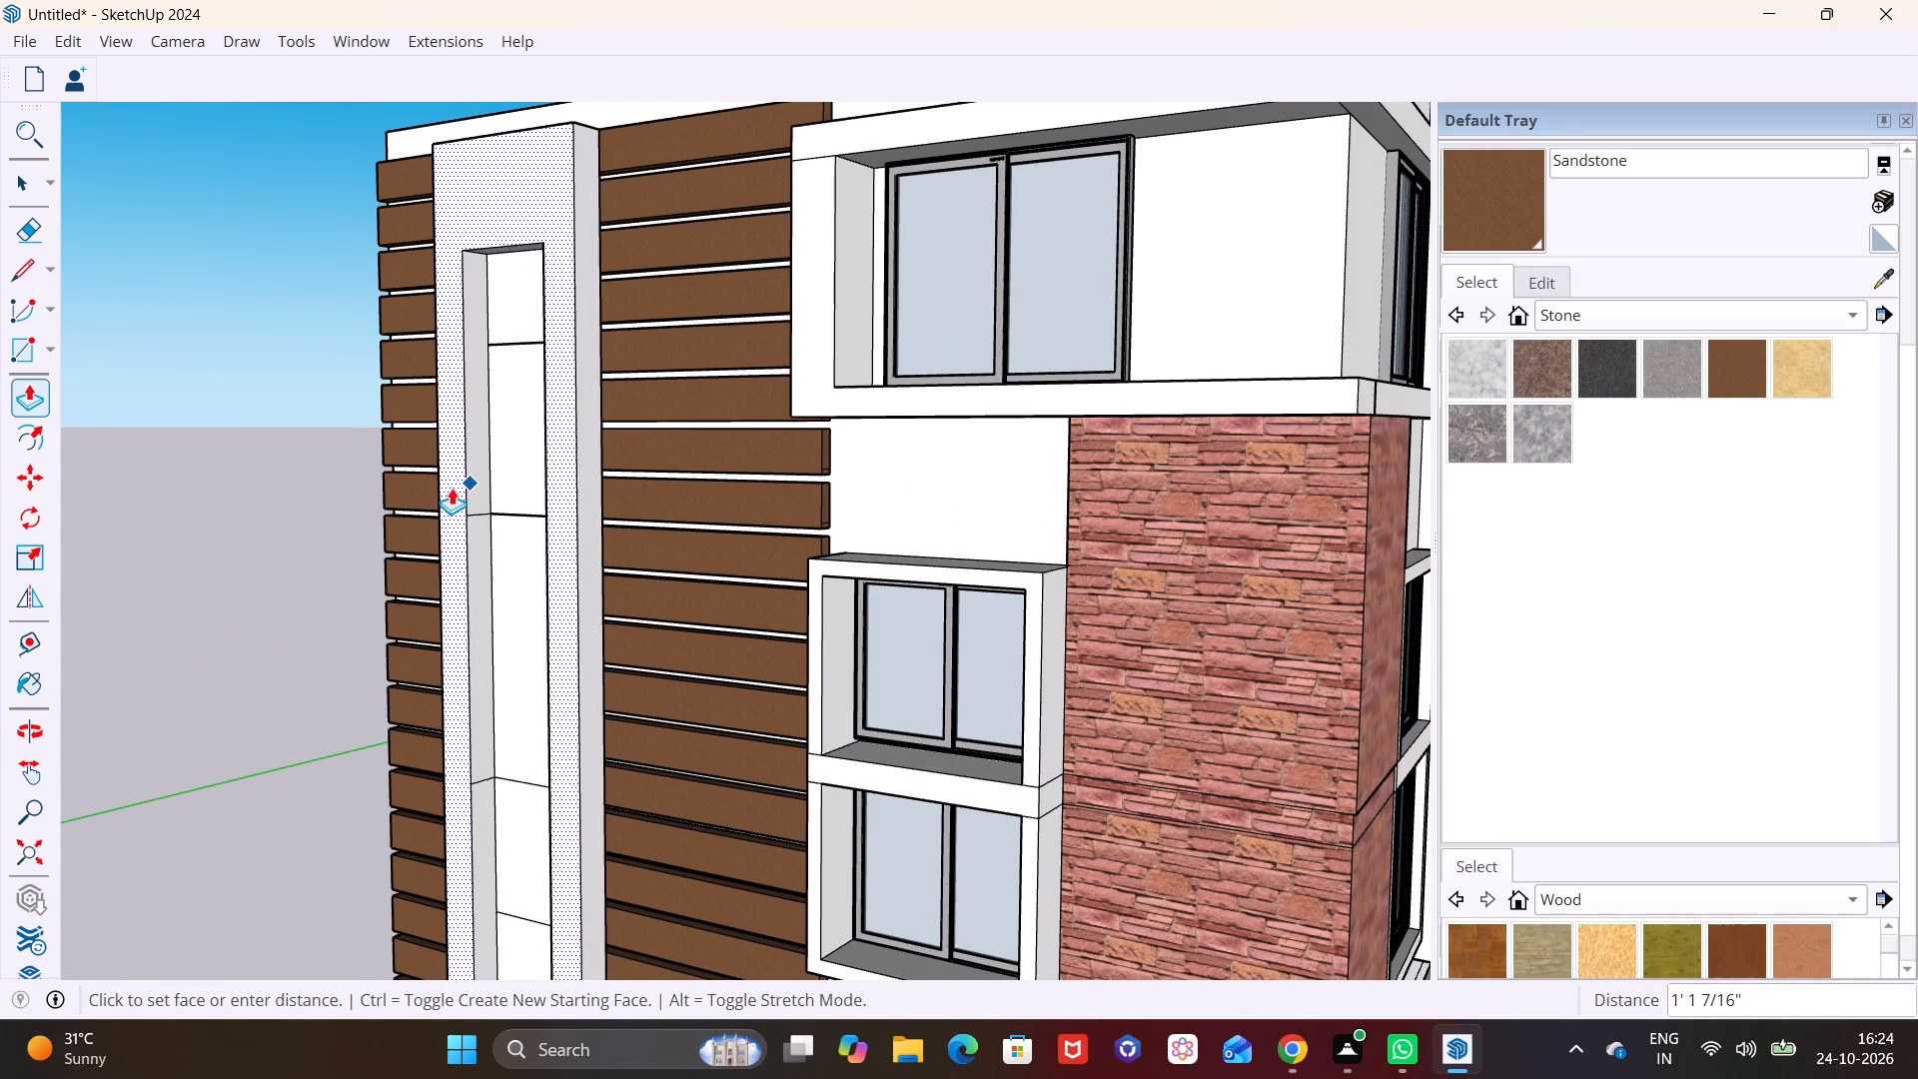
{"action": "left_click", "coordinate": [454, 488]}
{"action": "key", "text": "space"}
{"action": "left_click", "coordinate": [282, 497]}
Delete two stray horizontal edges on the recess's inner side face farthest from the windows.
{"action": "scroll", "coordinate": [286, 541], "scroll_direction": "down", "scroll_amount": 11}
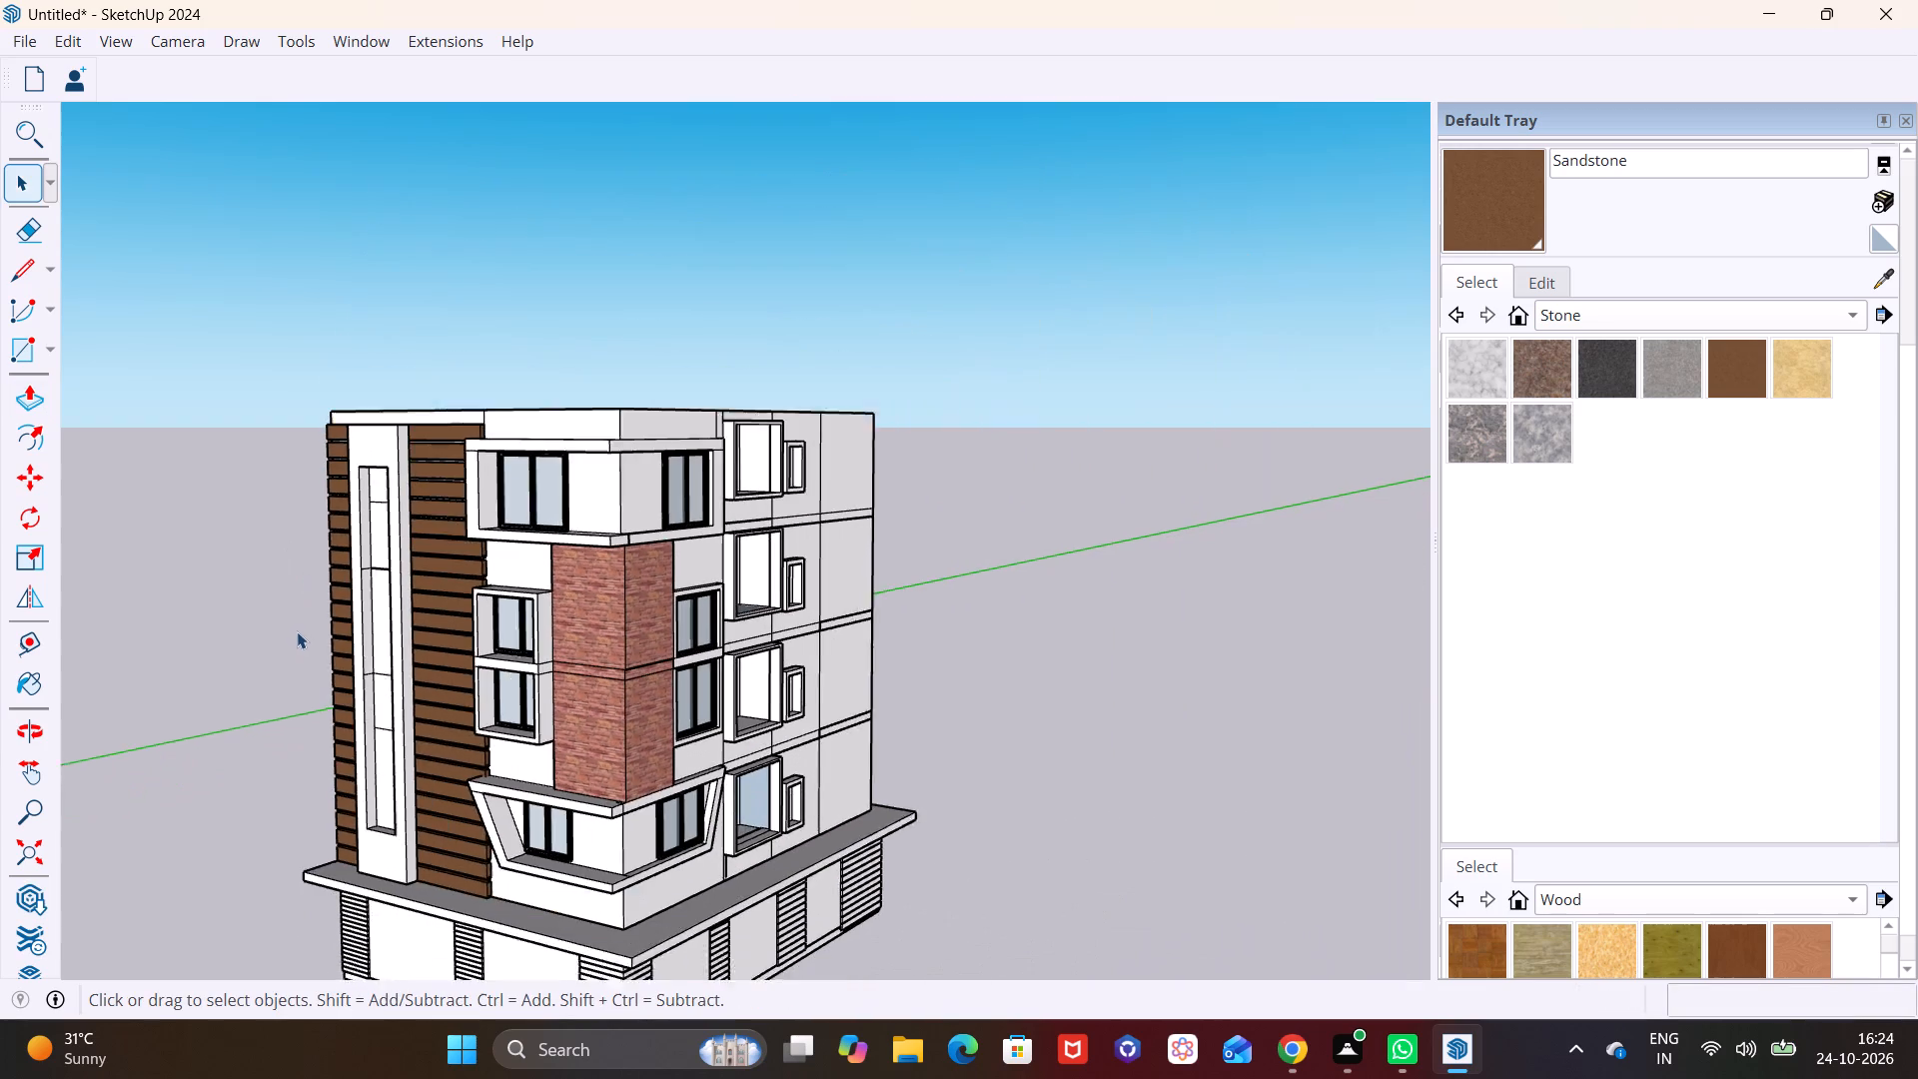
{"action": "scroll", "coordinate": [297, 631], "scroll_direction": "down", "scroll_amount": 1}
{"action": "middle_click_drag", "start_coordinate": [364, 631], "coordinate": [563, 598]}
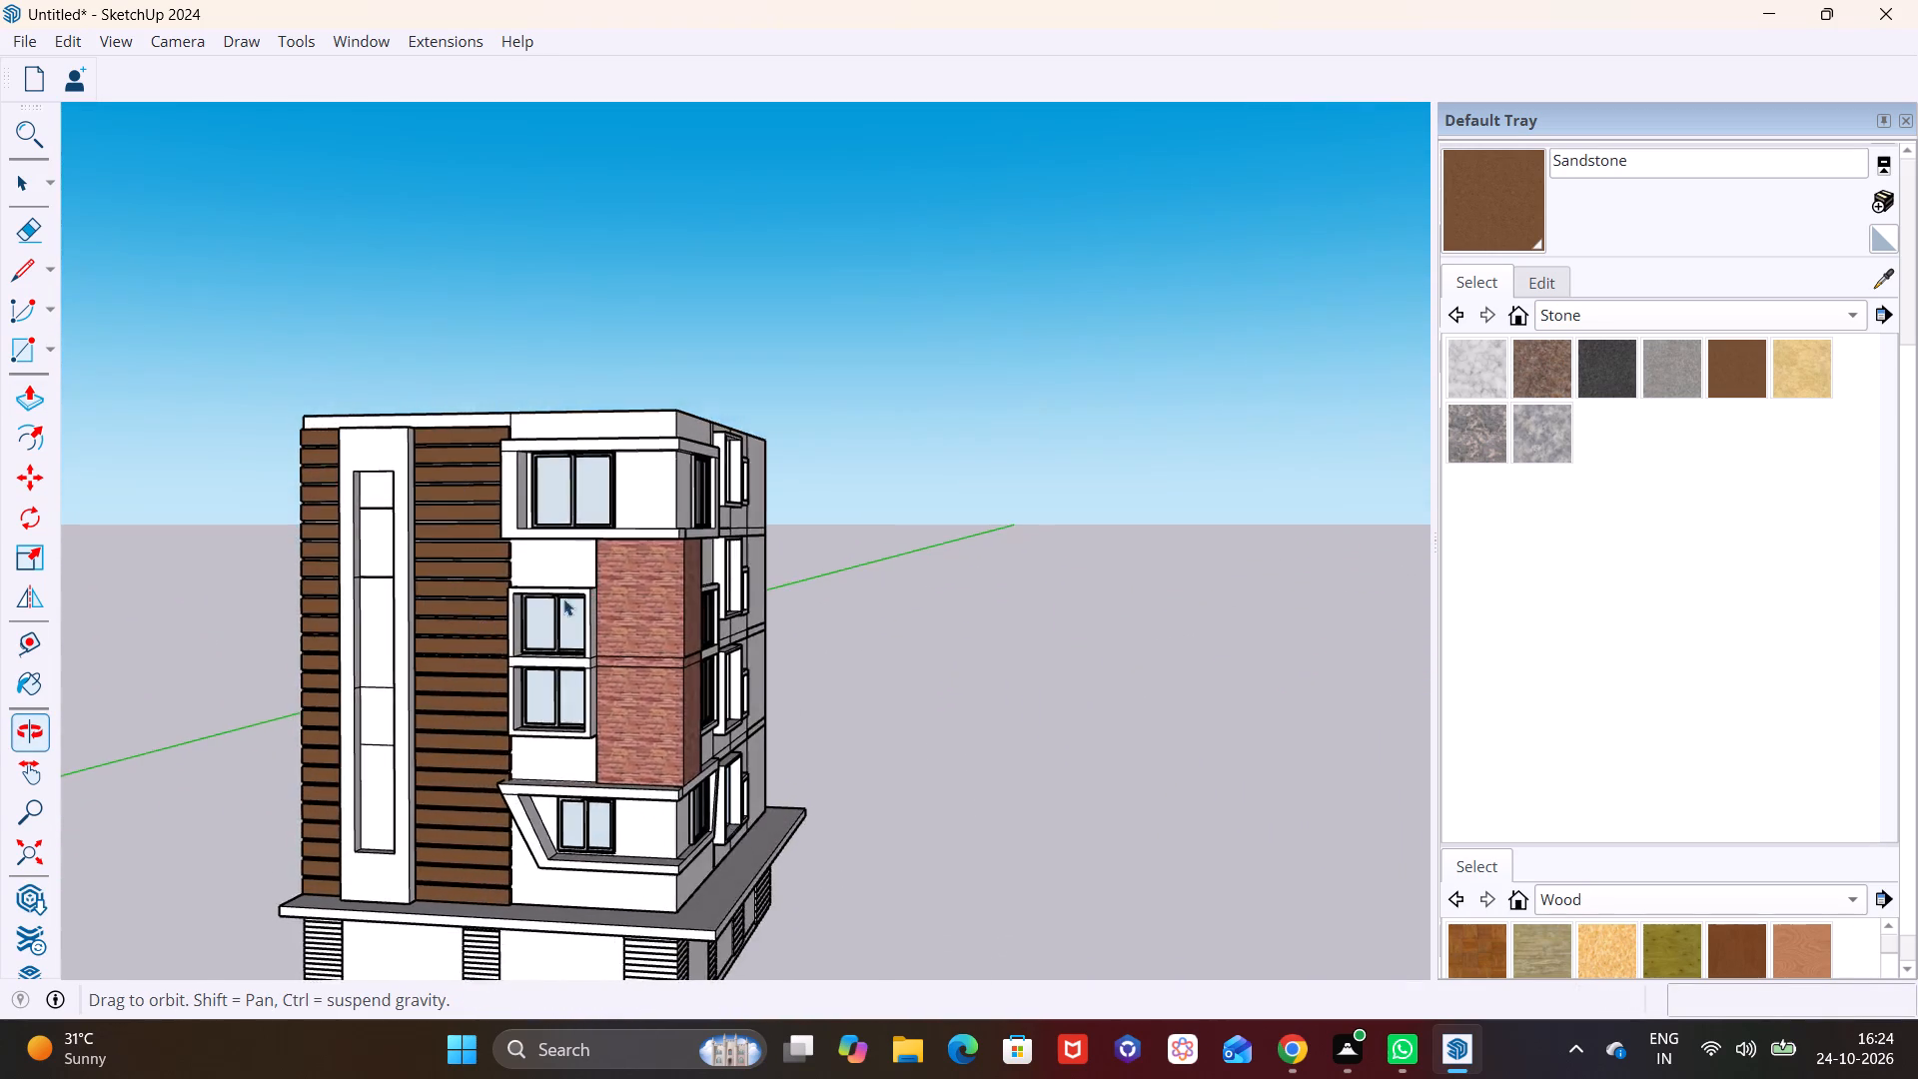
{"action": "middle_click_drag", "start_coordinate": [563, 598], "coordinate": [575, 594]}
{"action": "scroll", "coordinate": [353, 660], "scroll_direction": "up", "scroll_amount": 6}
{"action": "middle_click_drag", "start_coordinate": [343, 656], "coordinate": [236, 677]}
{"action": "scroll", "coordinate": [350, 639], "scroll_direction": "up", "scroll_amount": 3}
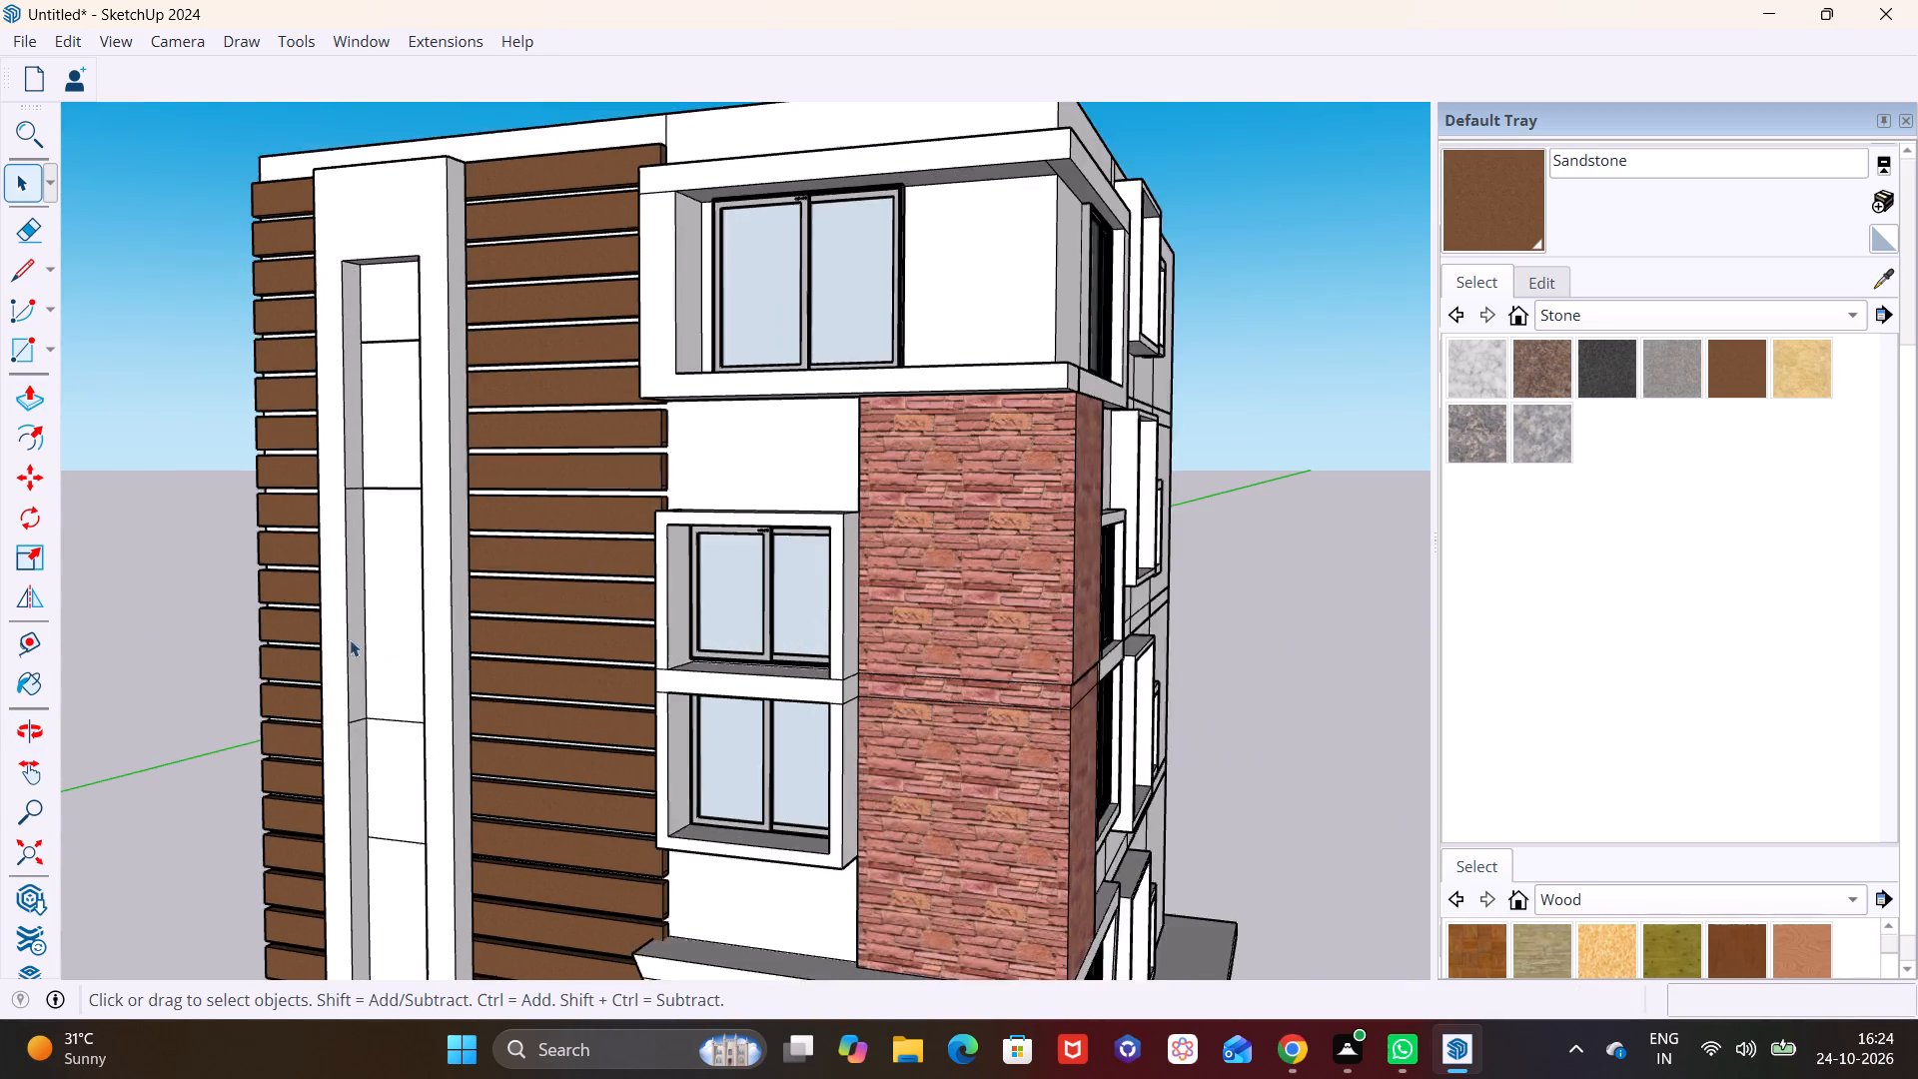
{"action": "left_click", "coordinate": [364, 729]}
{"action": "key", "text": "Delete"}
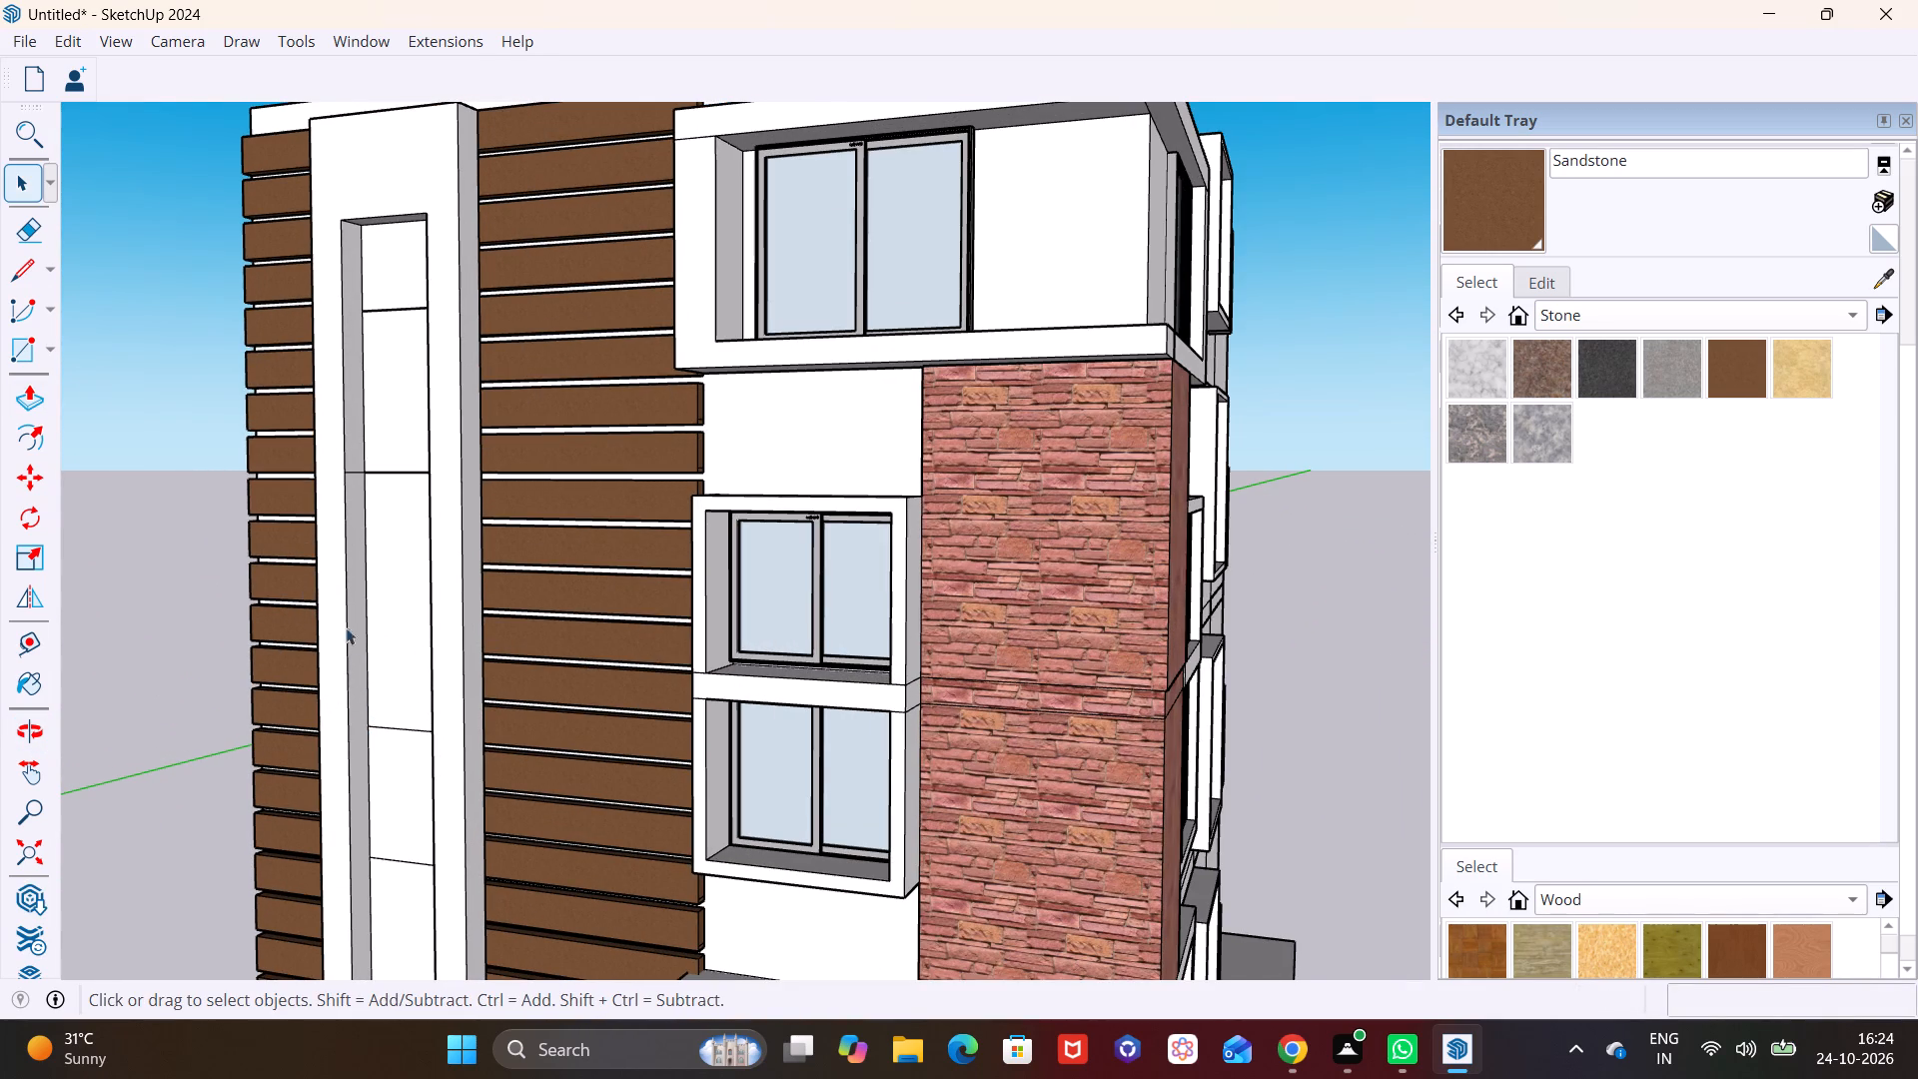
{"action": "left_click", "coordinate": [359, 474]}
{"action": "key", "text": "Delete"}
Delete two stray horizontal edges on the recess's inner side face nearest the windows.
{"action": "scroll", "coordinate": [379, 846], "scroll_direction": "down", "scroll_amount": 3}
{"action": "middle_click_drag", "start_coordinate": [397, 801], "coordinate": [1372, 888]}
{"action": "middle_click_drag", "start_coordinate": [1100, 857], "coordinate": [836, 815]}
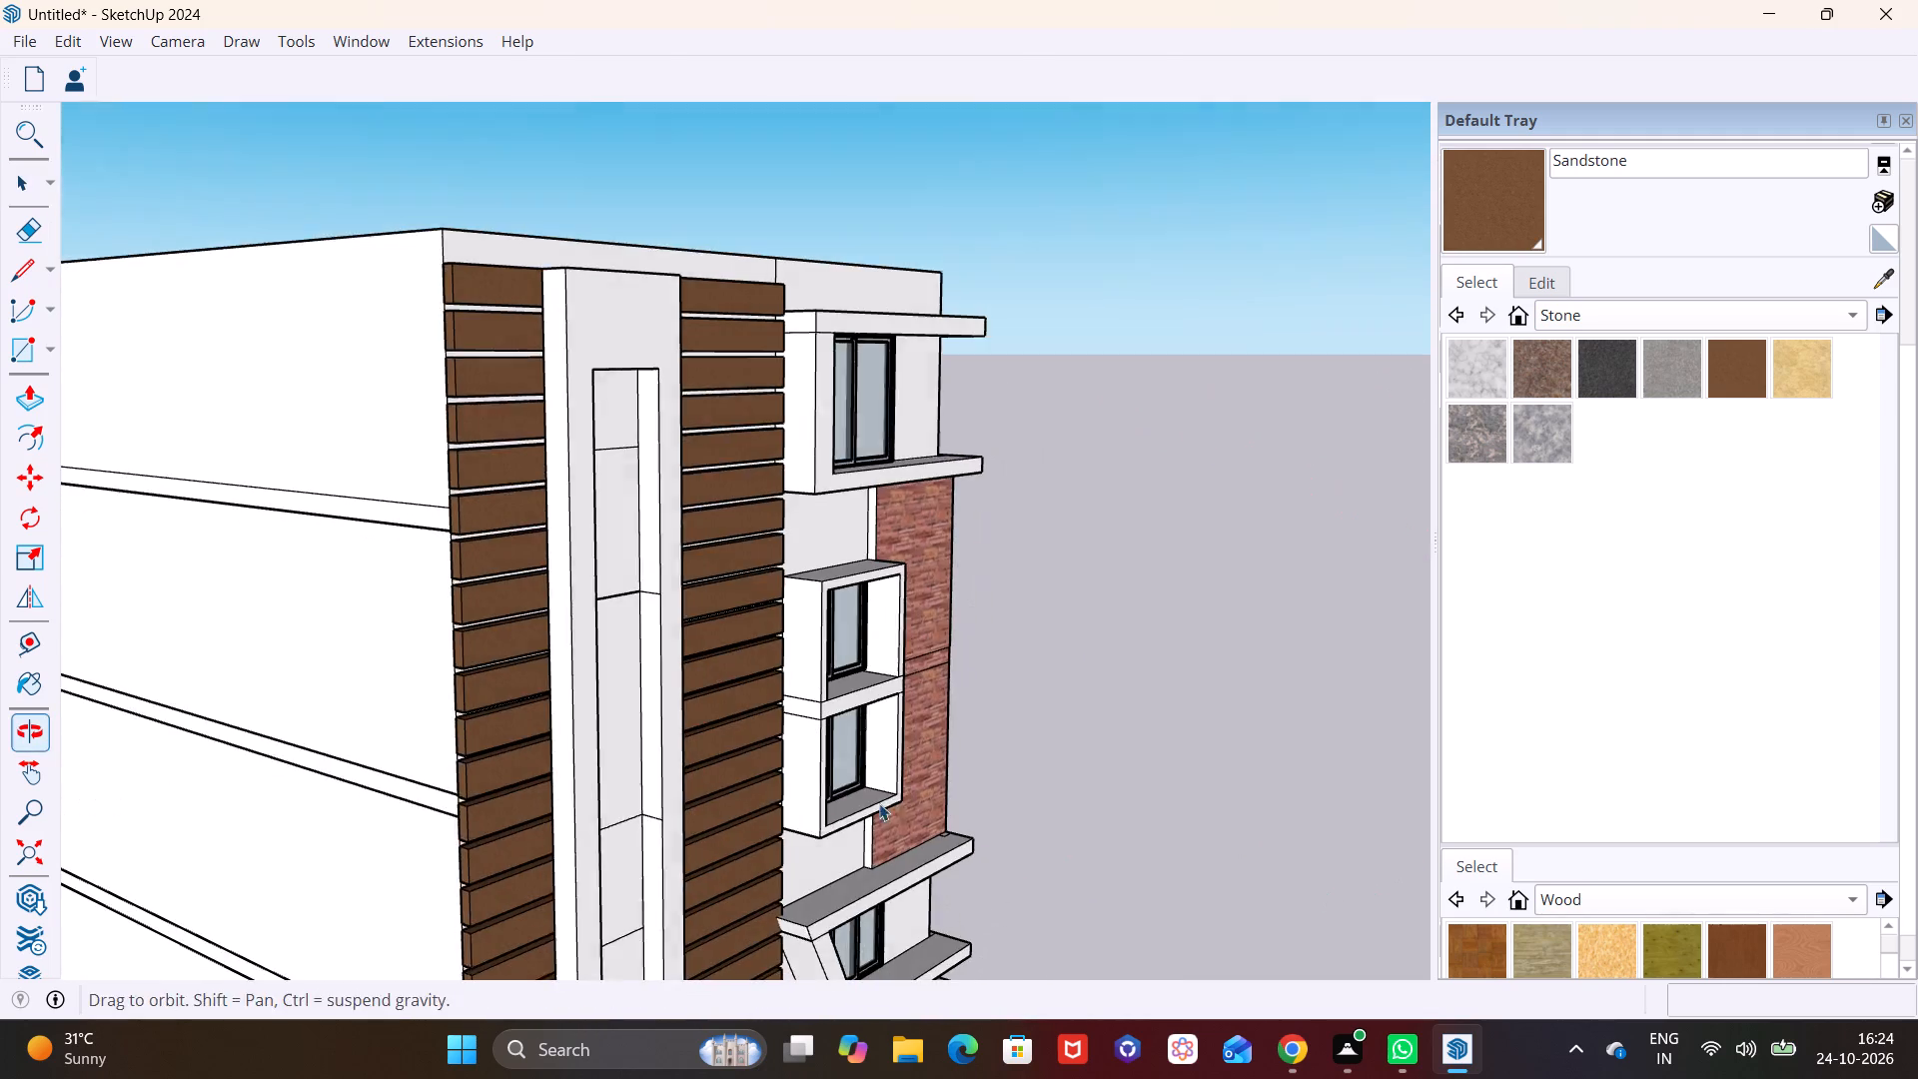
{"action": "middle_click_drag", "start_coordinate": [927, 742], "coordinate": [927, 593], "text": "shift"}
{"action": "scroll", "coordinate": [545, 584], "scroll_direction": "up", "scroll_amount": 3}
{"action": "left_click", "coordinate": [689, 315]}
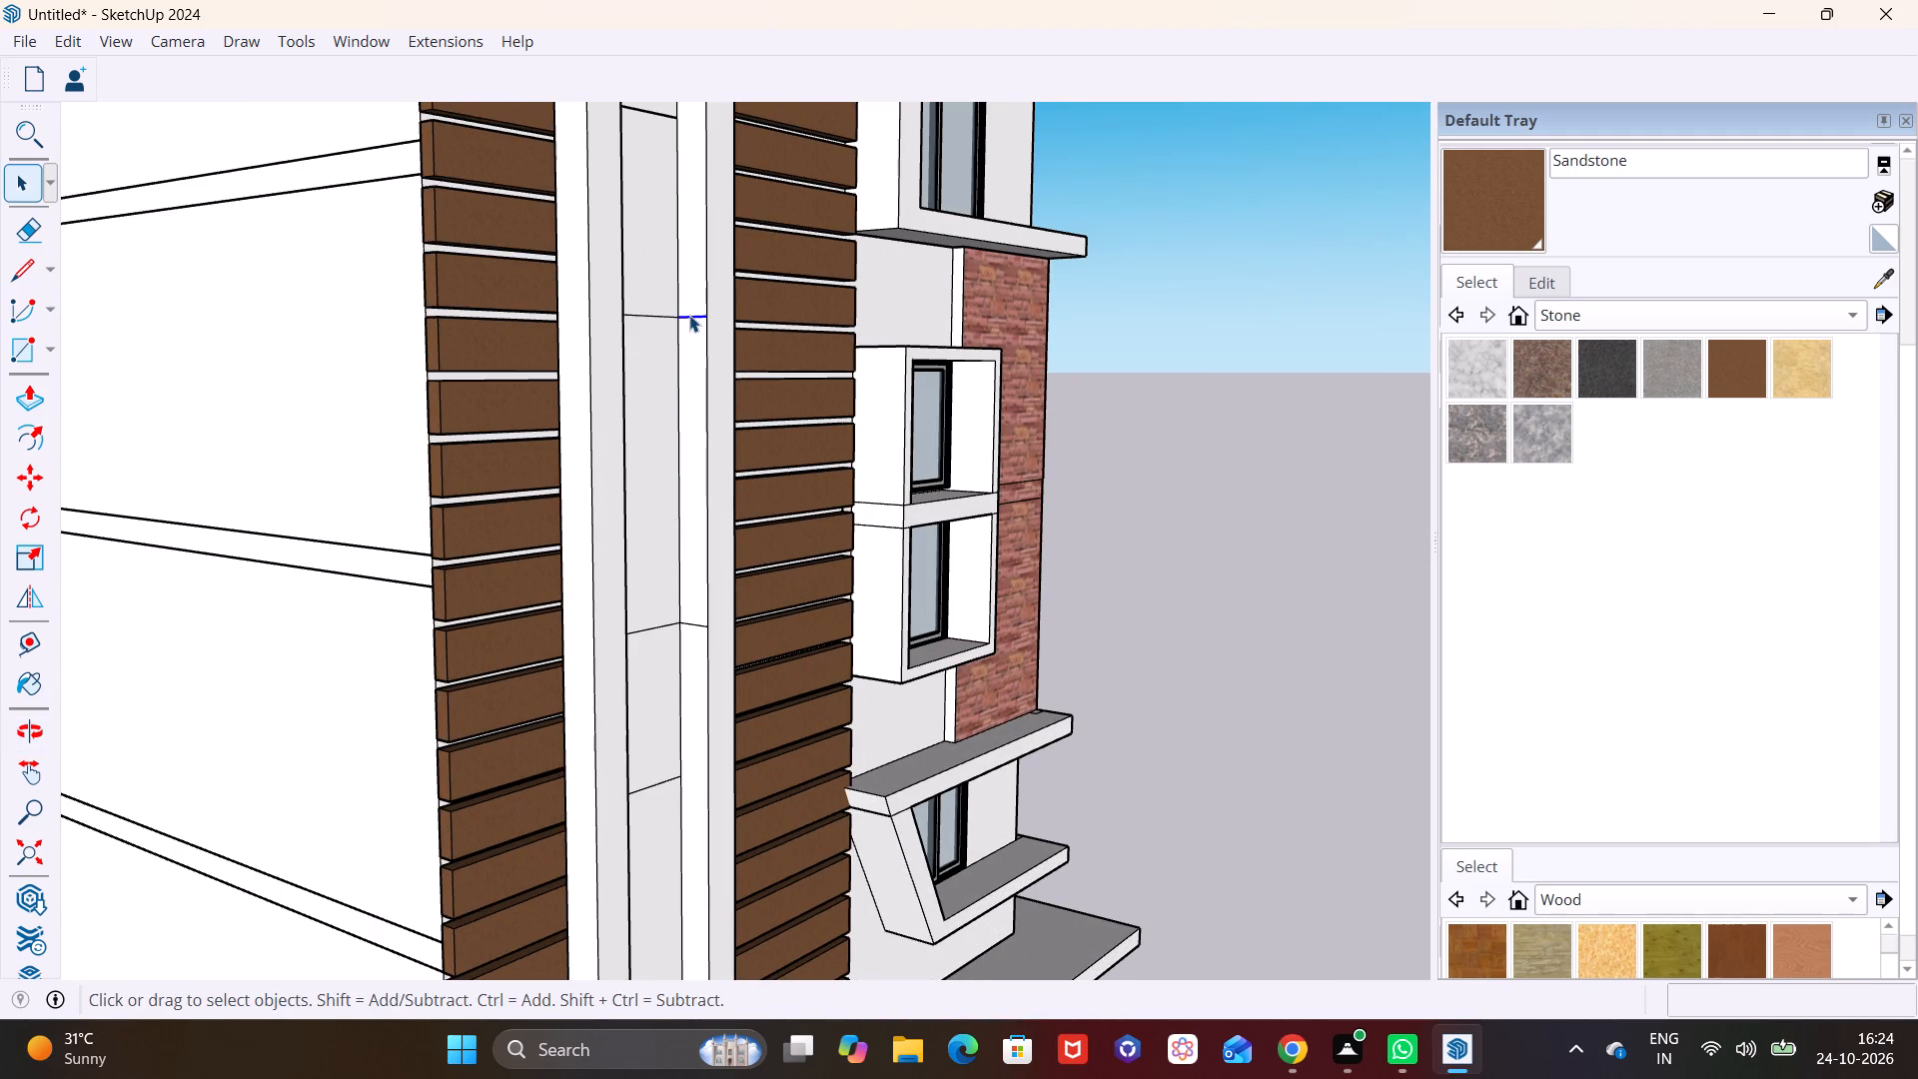
{"action": "key", "text": "Delete"}
{"action": "left_click", "coordinate": [697, 625]}
{"action": "key", "text": "Delete"}
Push the recess's inner side face farthest from the windows outward by about 8 3/4" to widen the recess.
{"action": "middle_click_drag", "start_coordinate": [688, 629], "coordinate": [458, 672]}
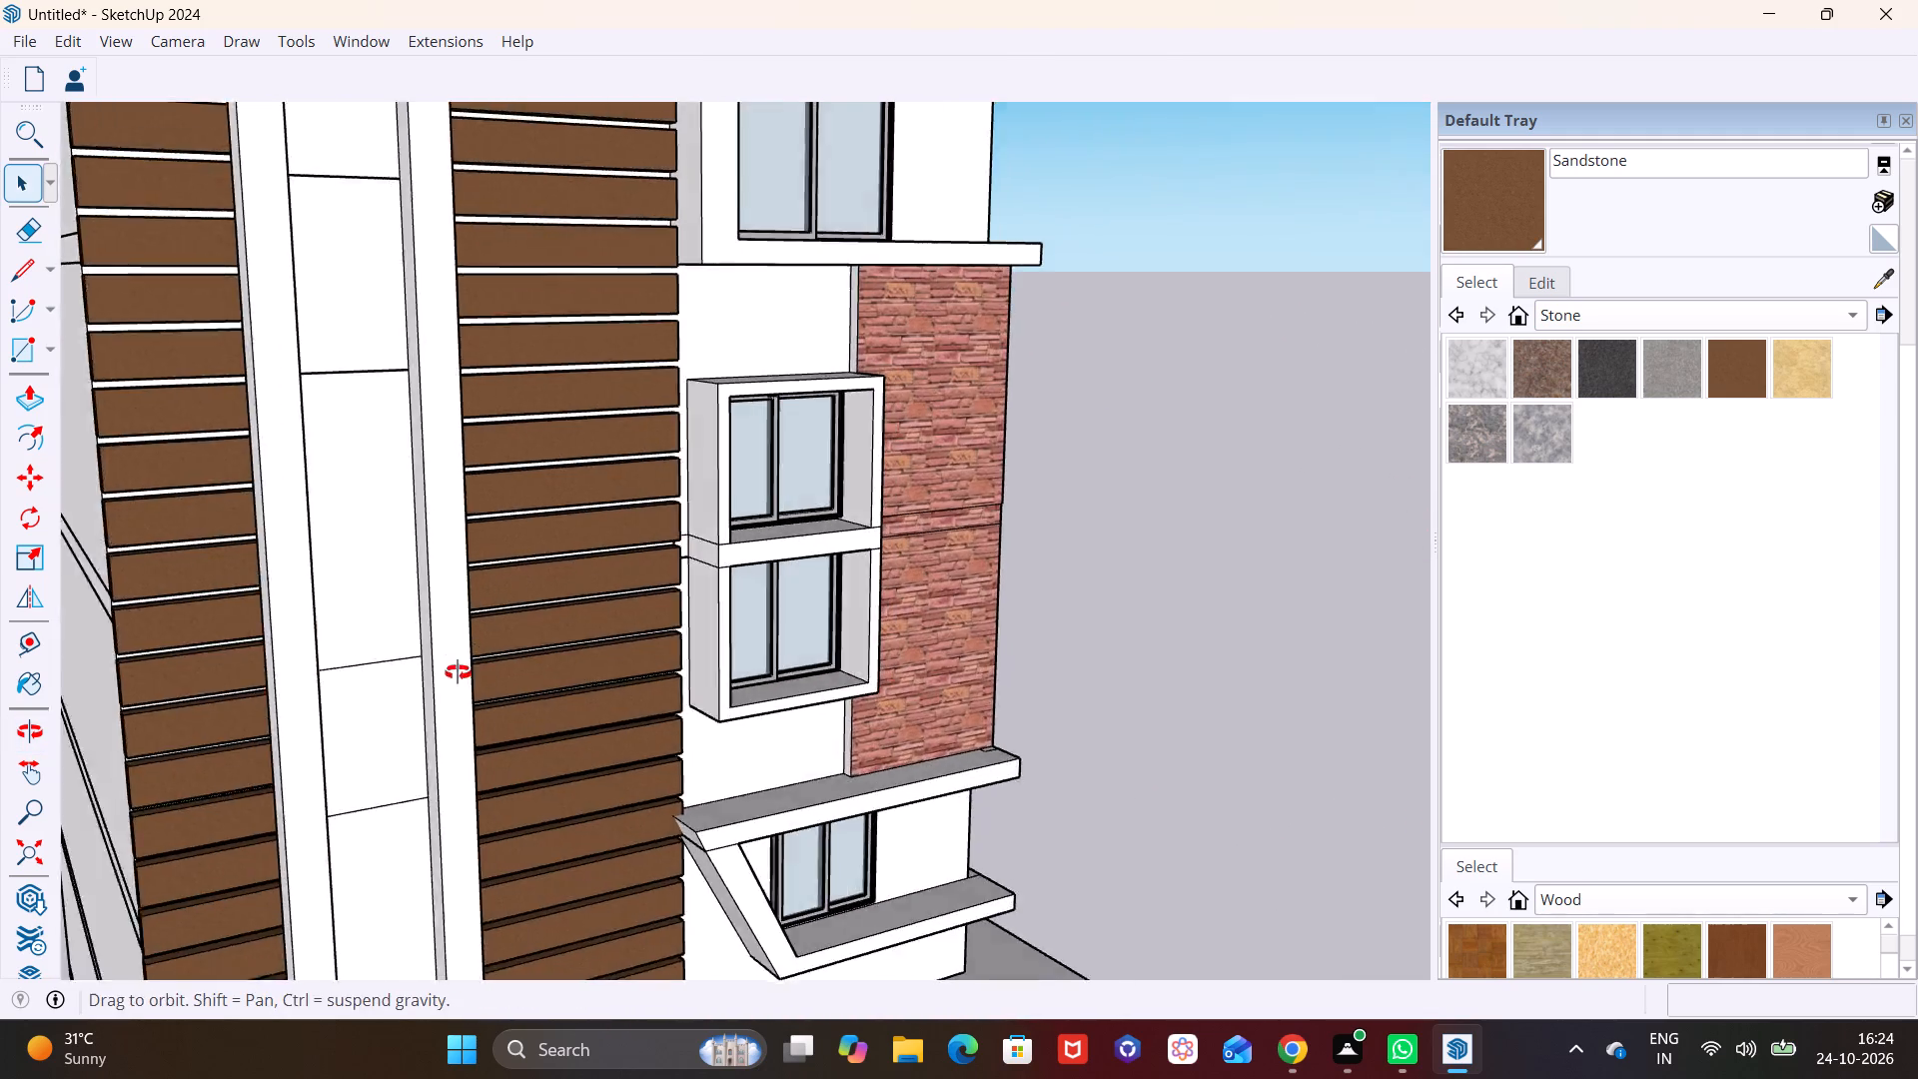
{"action": "middle_click_drag", "start_coordinate": [458, 672], "coordinate": [290, 669]}
{"action": "scroll", "coordinate": [257, 648], "scroll_direction": "down", "scroll_amount": 3}
{"action": "middle_click_drag", "start_coordinate": [279, 648], "coordinate": [155, 634]}
{"action": "middle_click_drag", "start_coordinate": [210, 566], "coordinate": [551, 622], "text": "shift"}
{"action": "scroll", "coordinate": [438, 638], "scroll_direction": "up", "scroll_amount": 3}
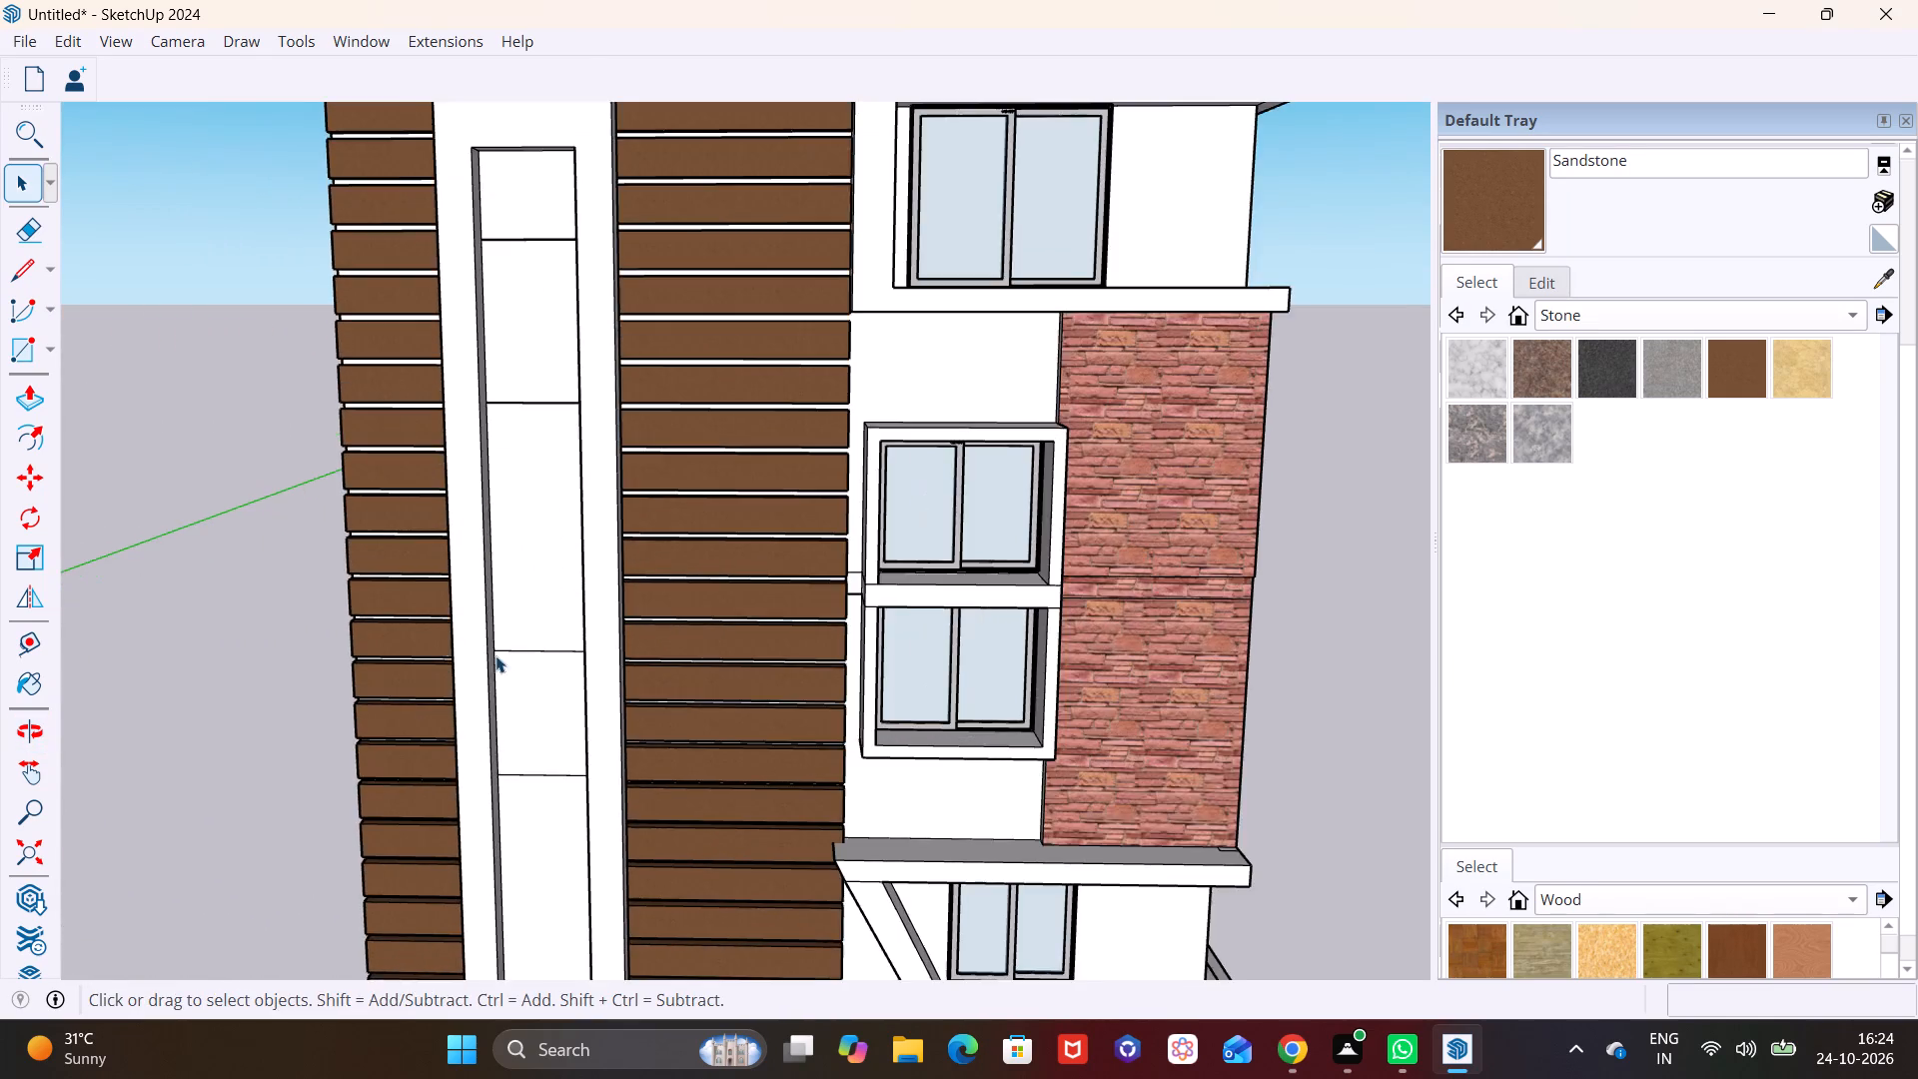
{"action": "middle_click_drag", "start_coordinate": [513, 655], "coordinate": [286, 645]}
{"action": "scroll", "coordinate": [273, 603], "scroll_direction": "up", "scroll_amount": 7}
{"action": "left_click", "coordinate": [430, 586]}
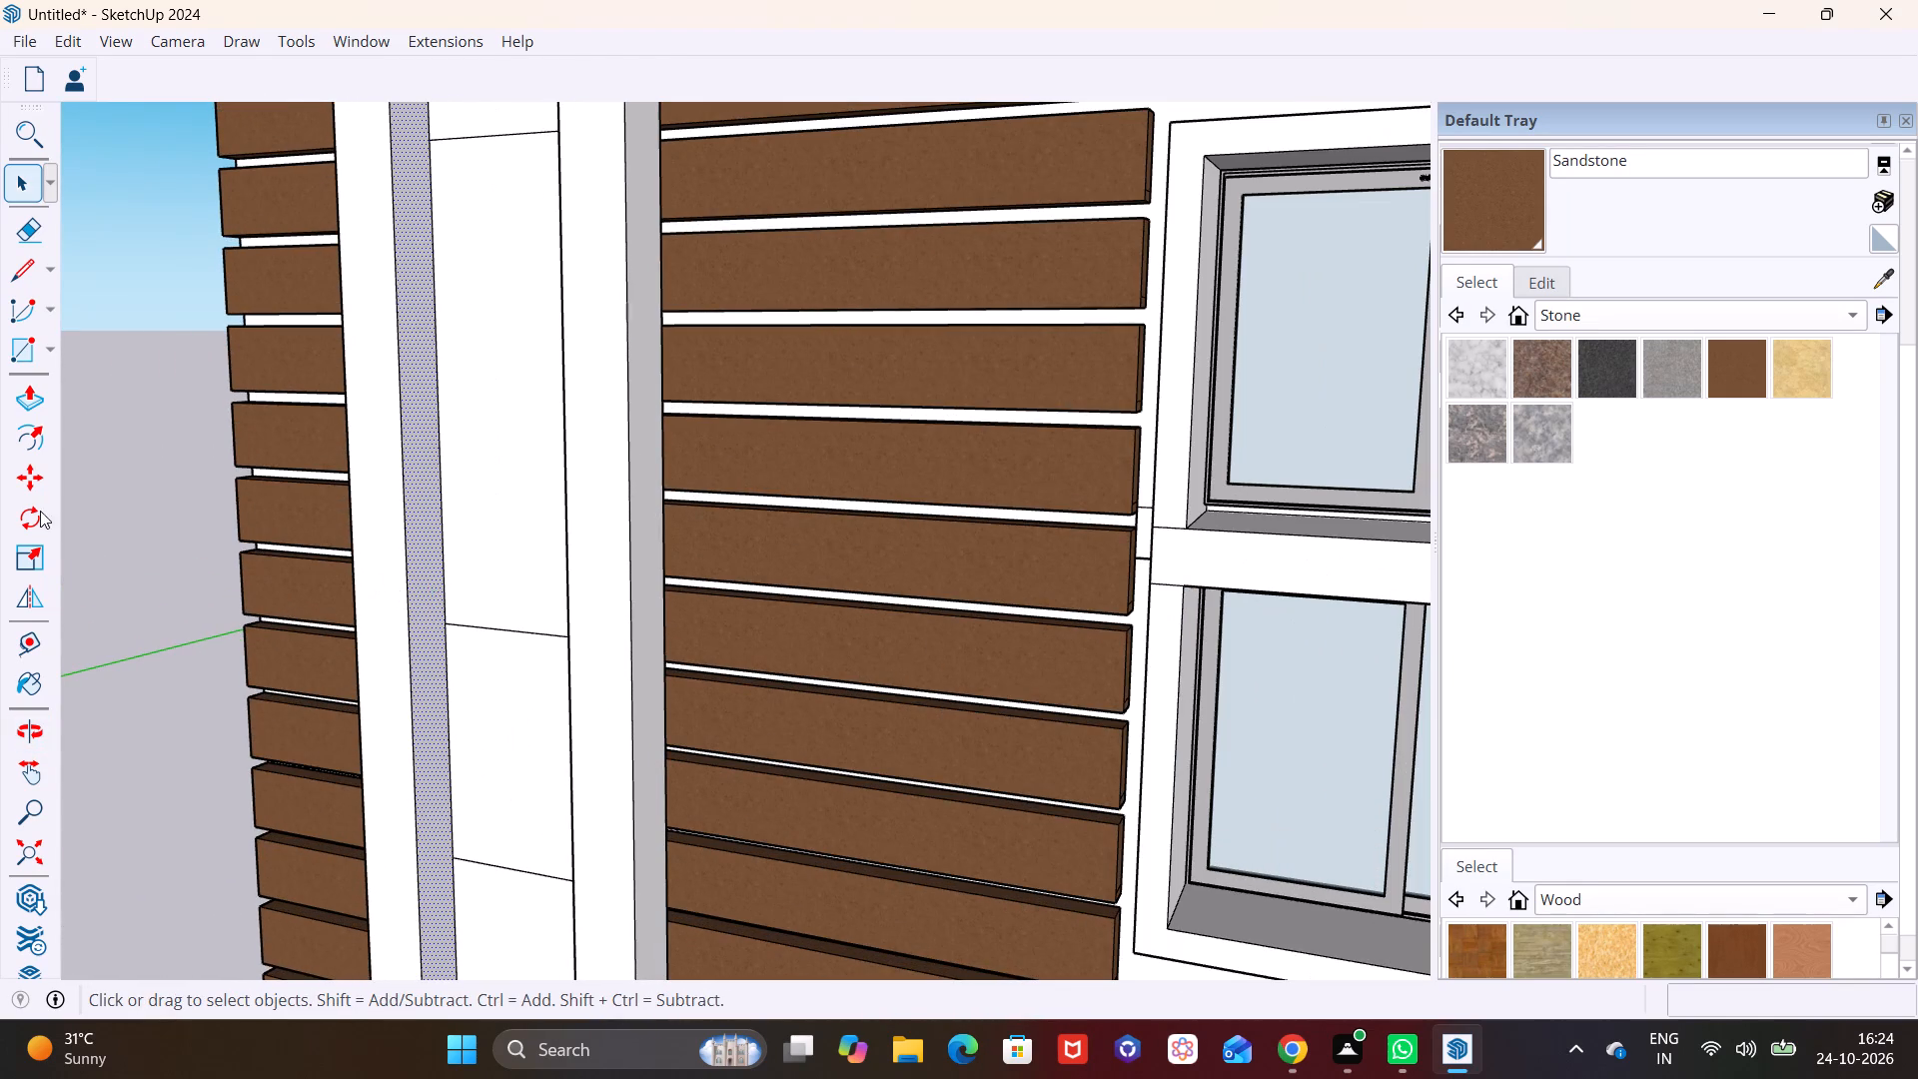
{"action": "left_click", "coordinate": [40, 397]}
{"action": "left_click", "coordinate": [413, 522]}
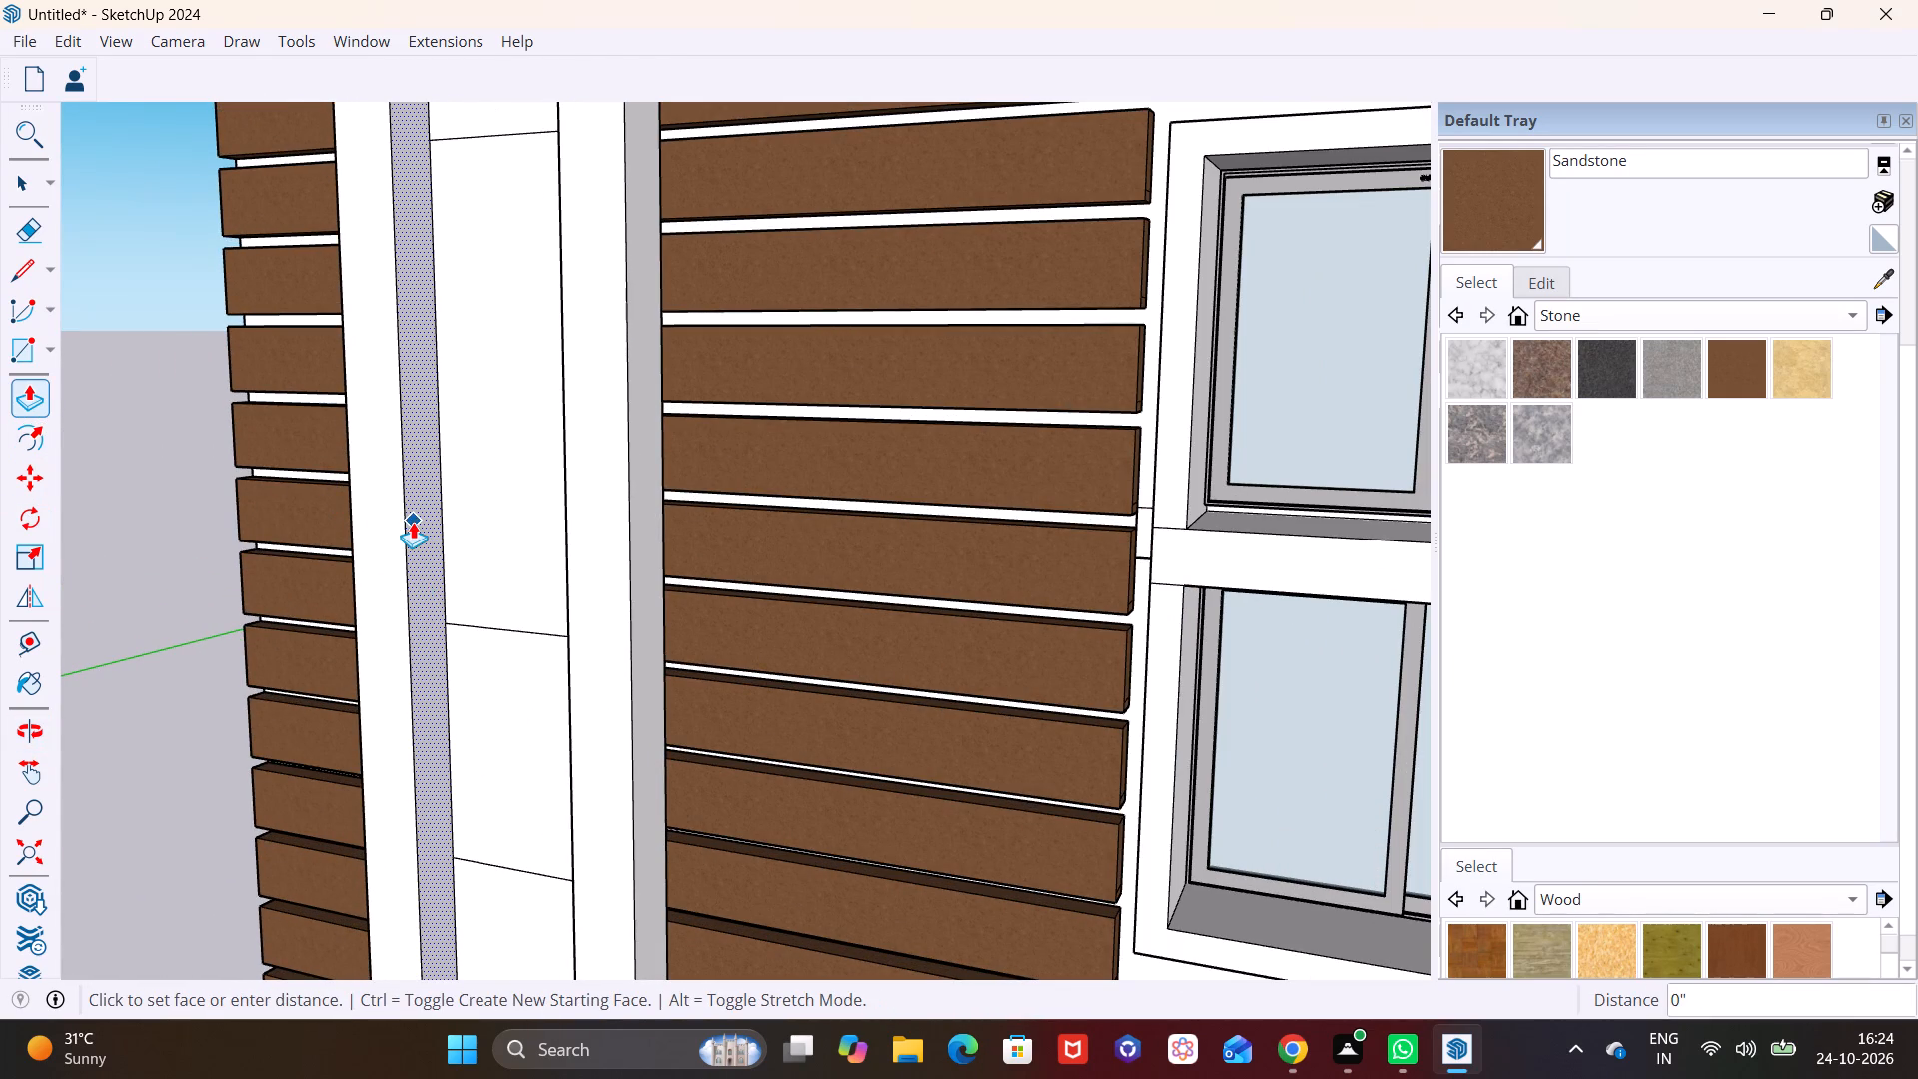
{"action": "left_click", "coordinate": [389, 518]}
Push the recess's inner side face nearest the windows outward, narrowing the frame on that side.
{"action": "middle_click_drag", "start_coordinate": [438, 593], "coordinate": [1027, 570]}
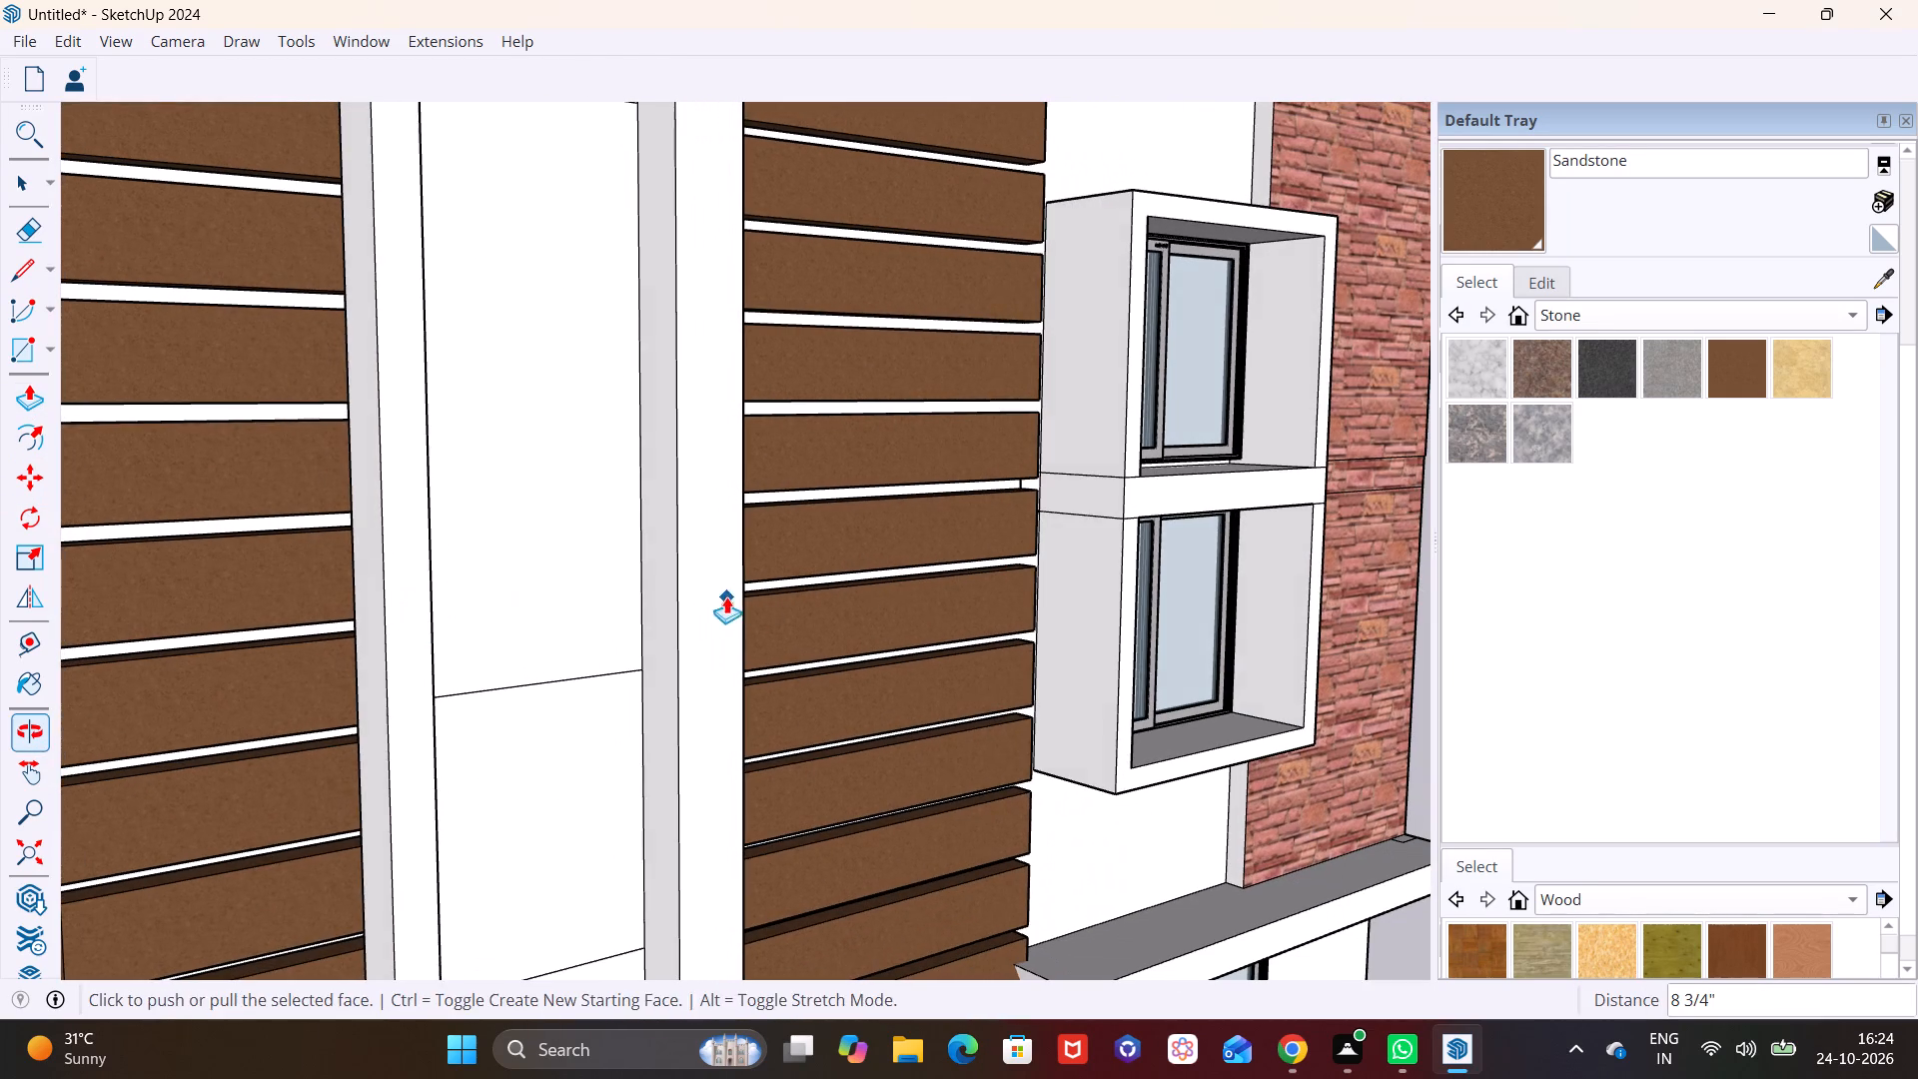
{"action": "key", "text": "space"}
{"action": "left_click", "coordinate": [659, 572]}
{"action": "left_click", "coordinate": [36, 404]}
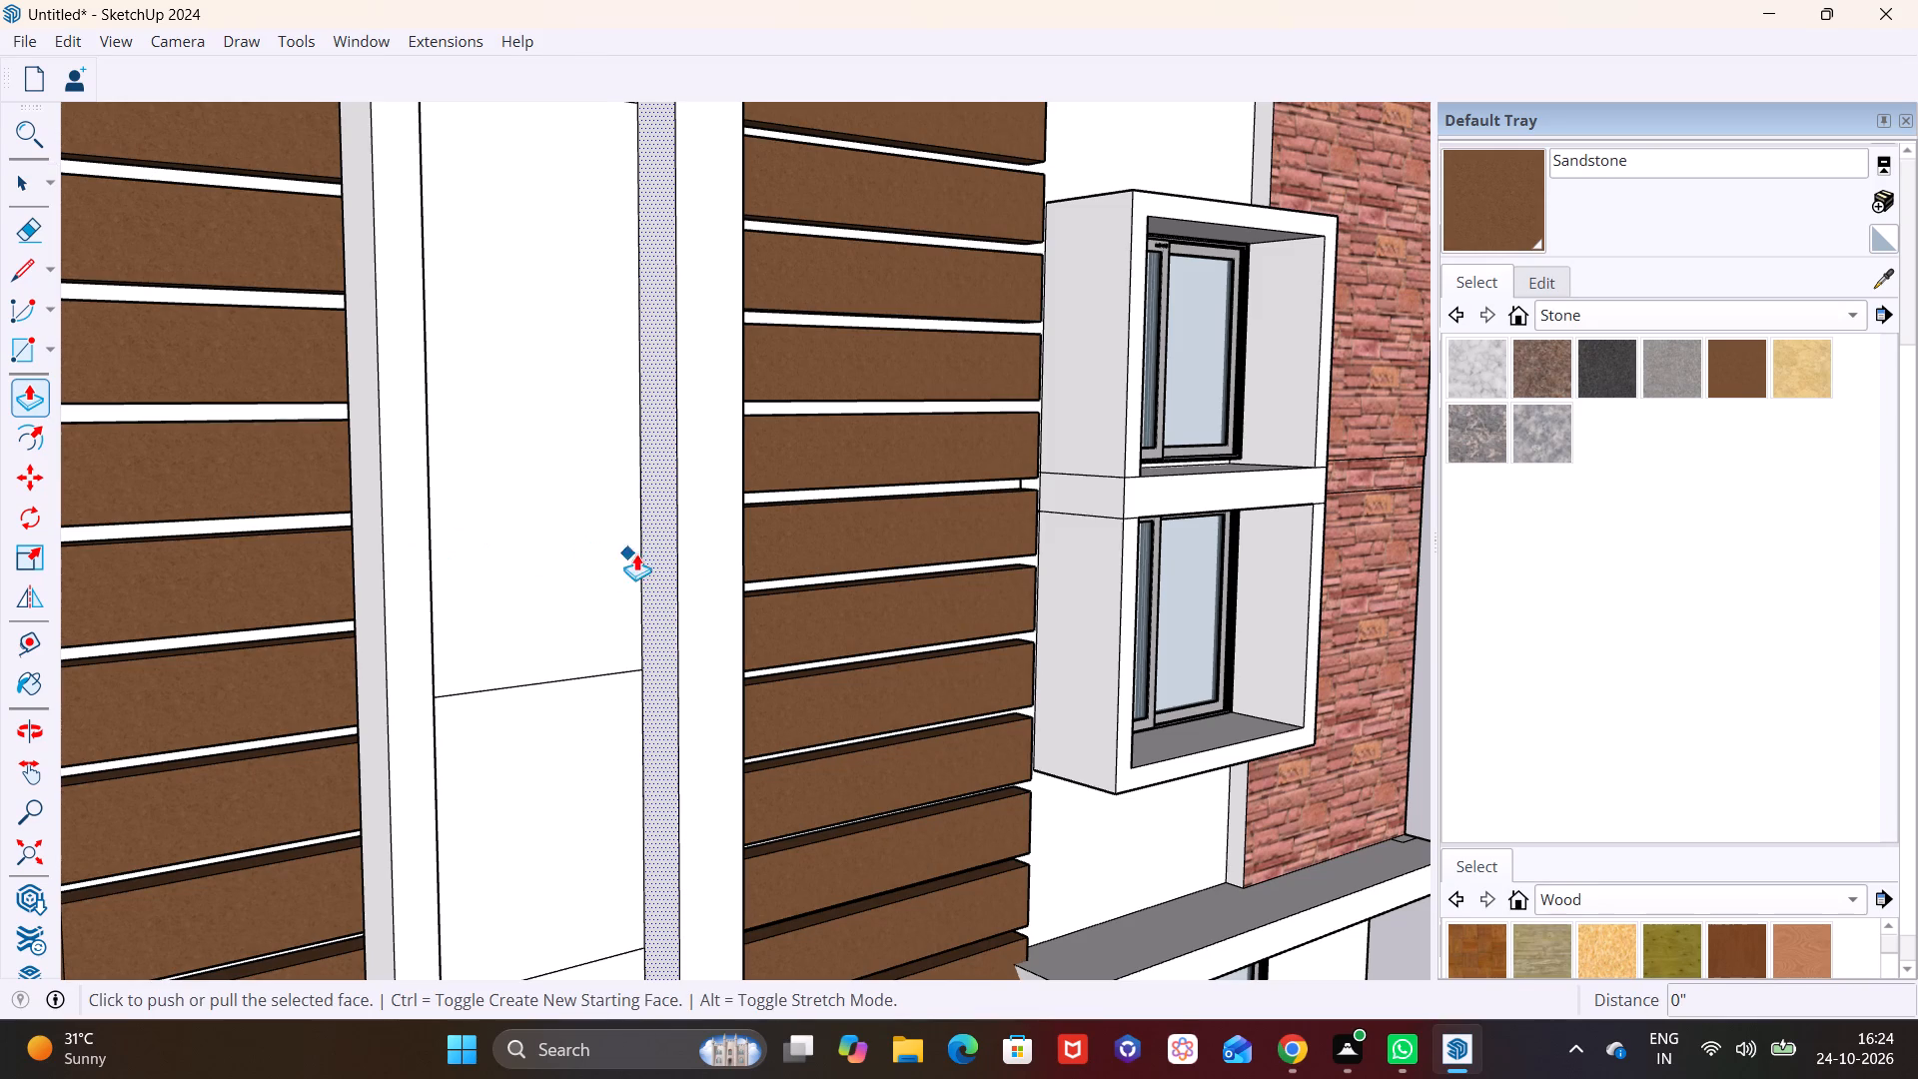
{"action": "left_click", "coordinate": [654, 555]}
{"action": "left_click", "coordinate": [698, 551]}
{"action": "key", "text": "space"}
Pull the inner side face nearest the windows slightly back into the recess.
{"action": "scroll", "coordinate": [685, 618], "scroll_direction": "down", "scroll_amount": 3}
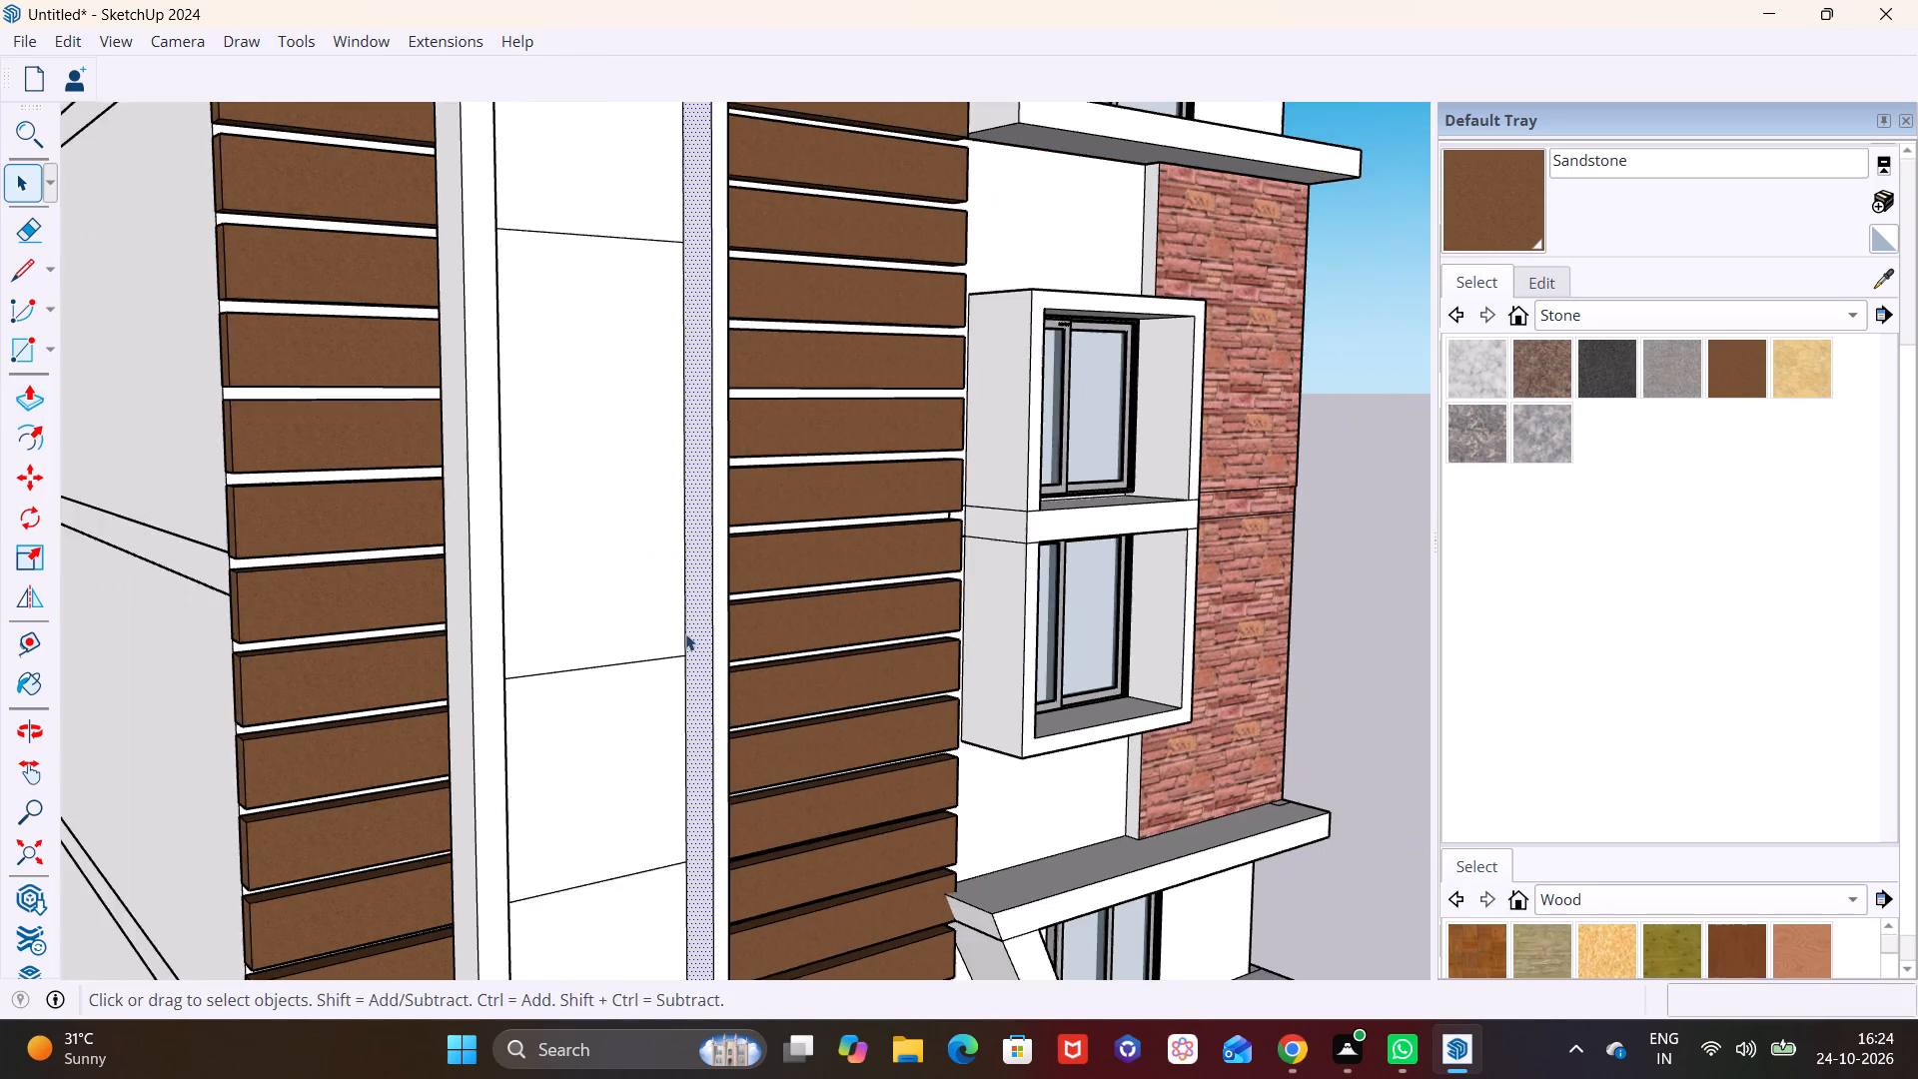
{"action": "middle_click_drag", "start_coordinate": [597, 681], "coordinate": [367, 667]}
{"action": "middle_click_drag", "start_coordinate": [390, 610], "coordinate": [663, 610]}
{"action": "scroll", "coordinate": [658, 605], "scroll_direction": "up", "scroll_amount": 2}
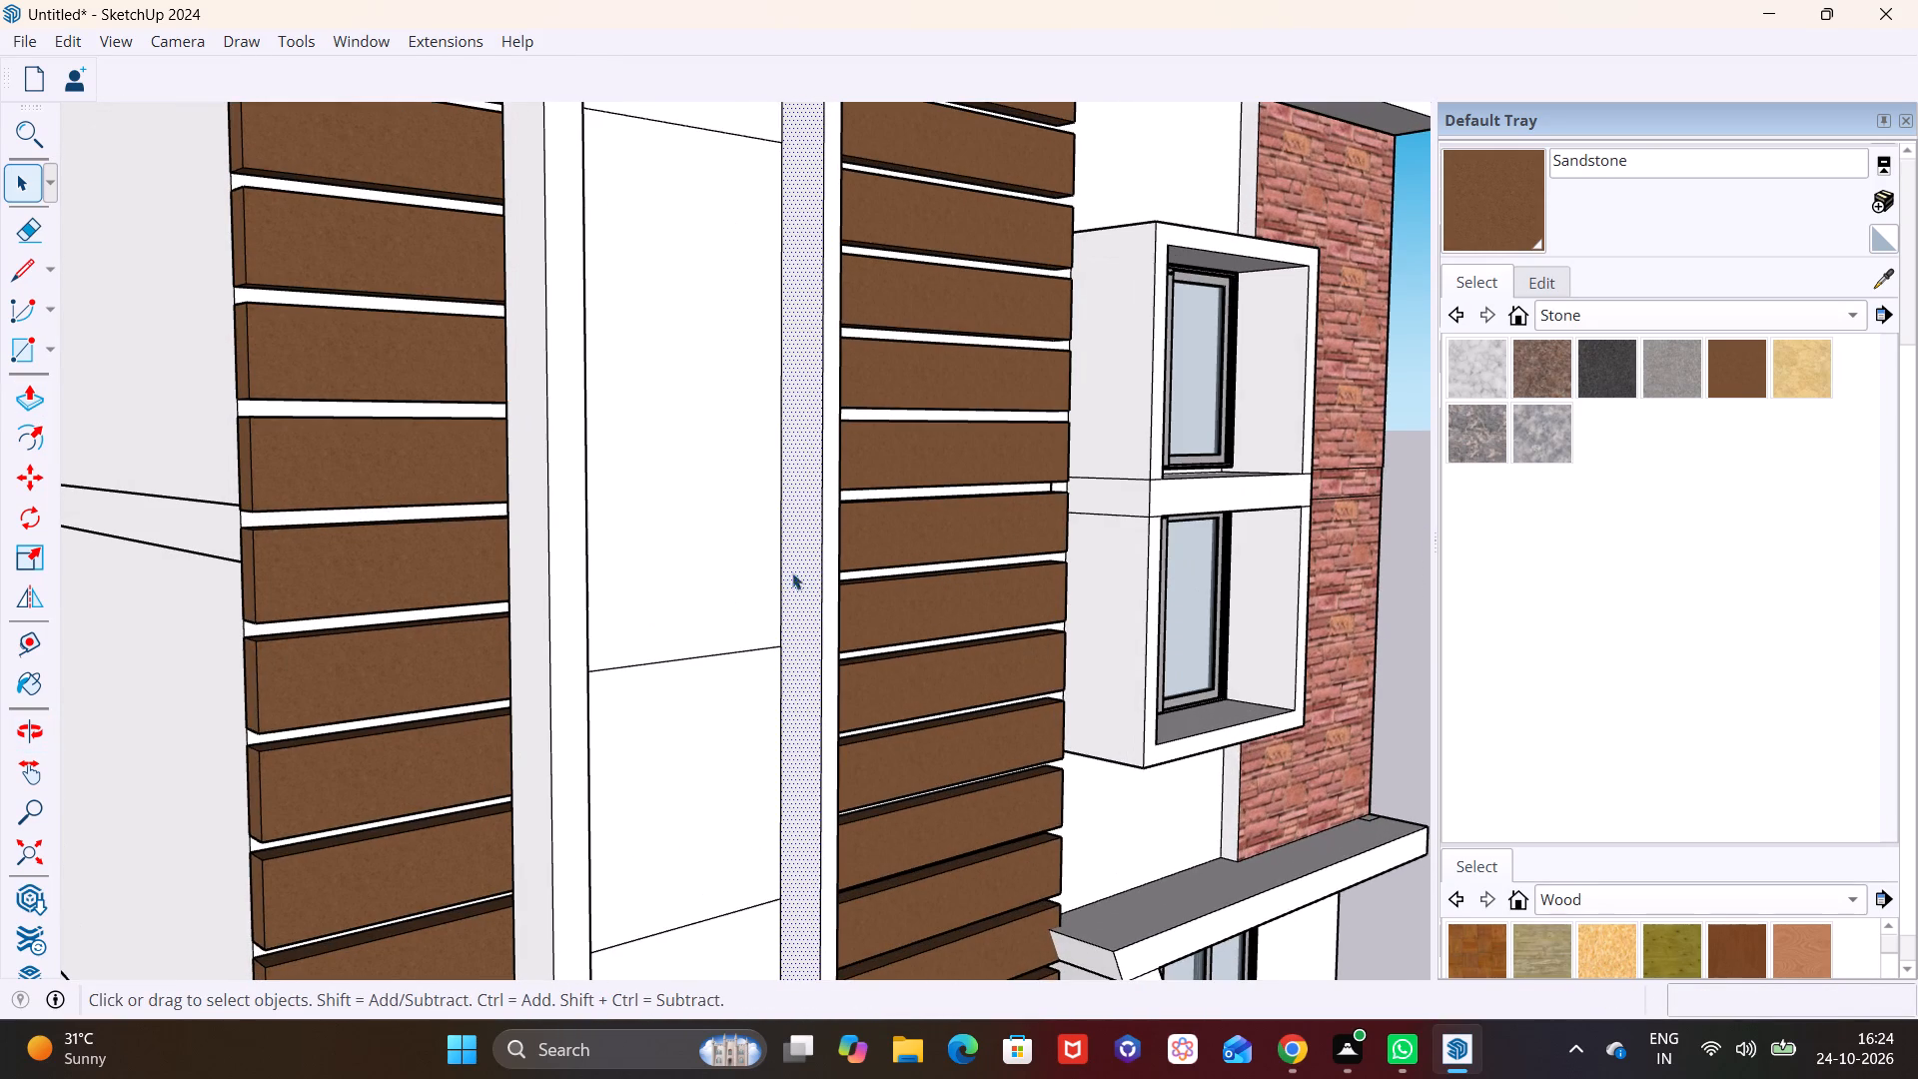
{"action": "left_click", "coordinate": [807, 569]}
{"action": "left_click", "coordinate": [40, 391]}
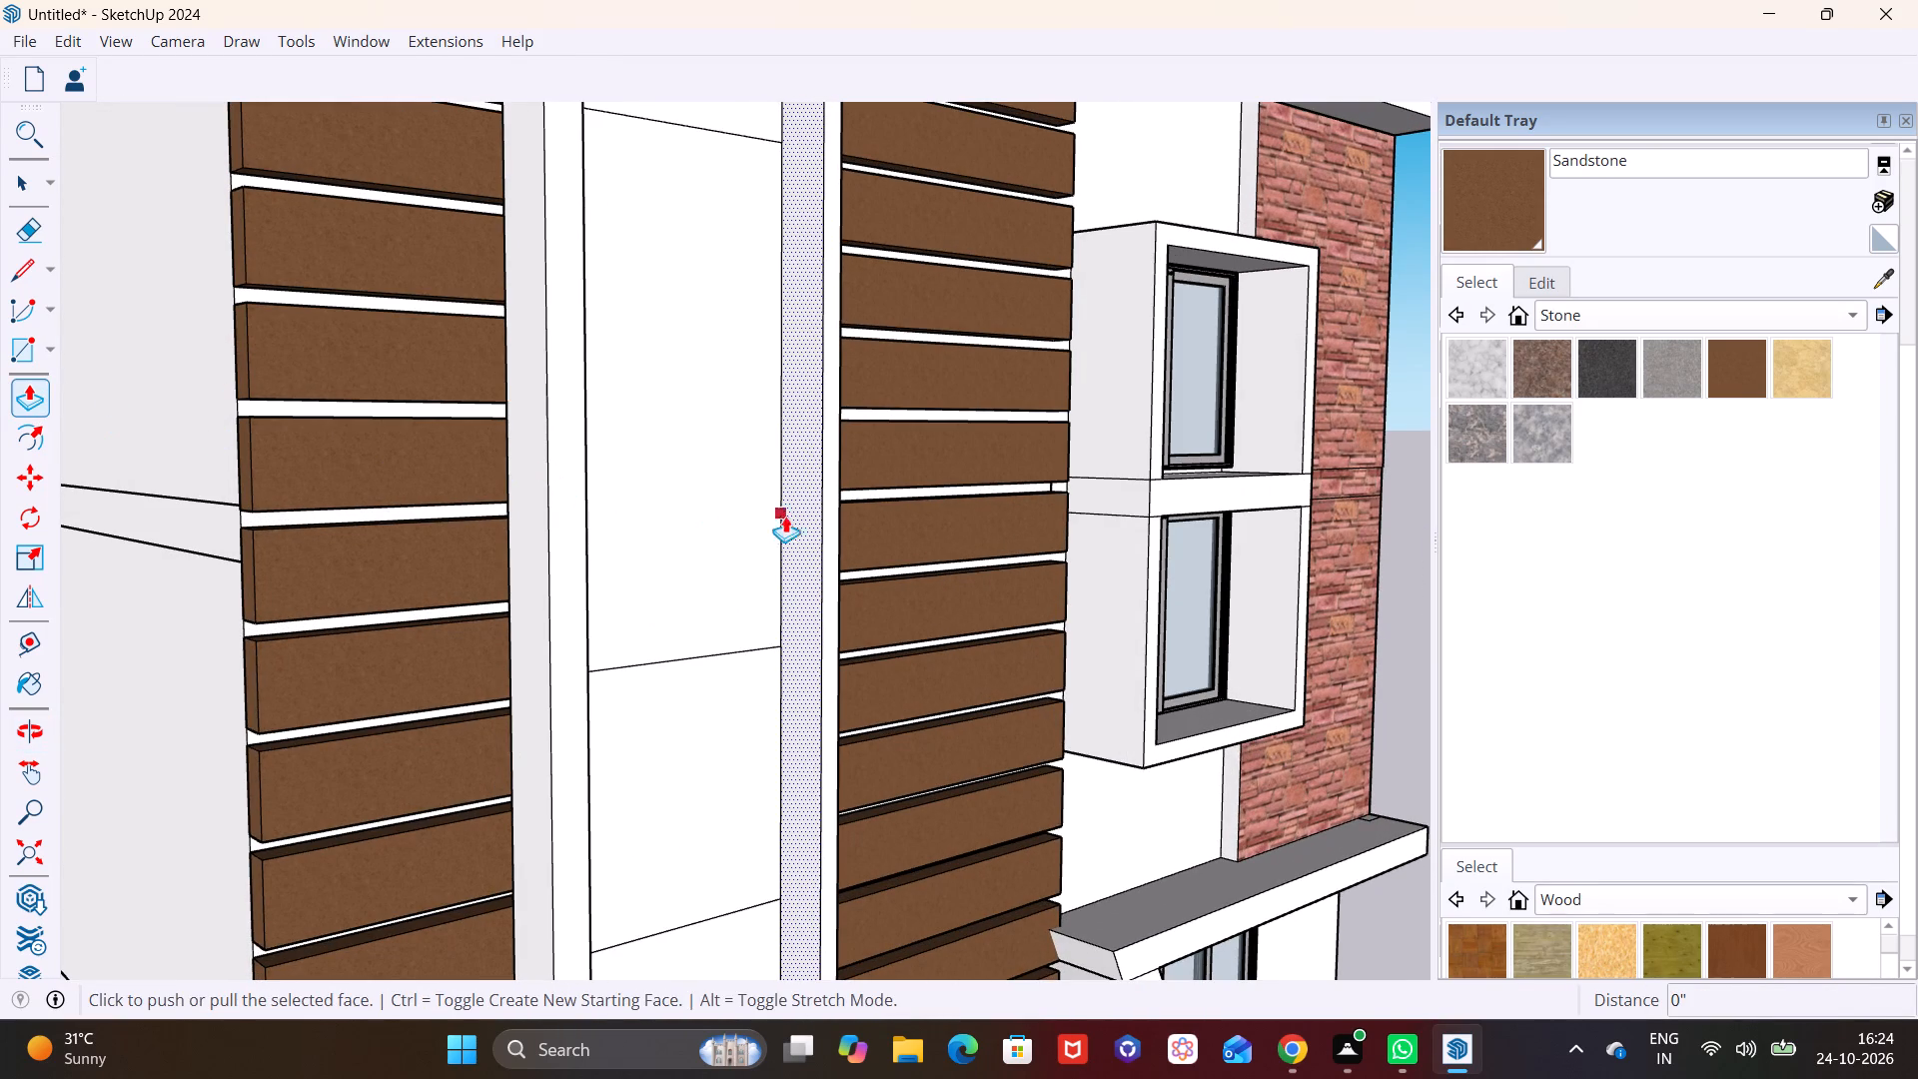
{"action": "left_click", "coordinate": [802, 516]}
{"action": "left_click", "coordinate": [790, 516]}
{"action": "key", "text": "space"}
Examine the widened recess, the brown cladding and the building's facades from several angles and distances.
{"action": "scroll", "coordinate": [661, 613], "scroll_direction": "down", "scroll_amount": 3}
{"action": "middle_click_drag", "start_coordinate": [595, 677], "coordinate": [314, 674]}
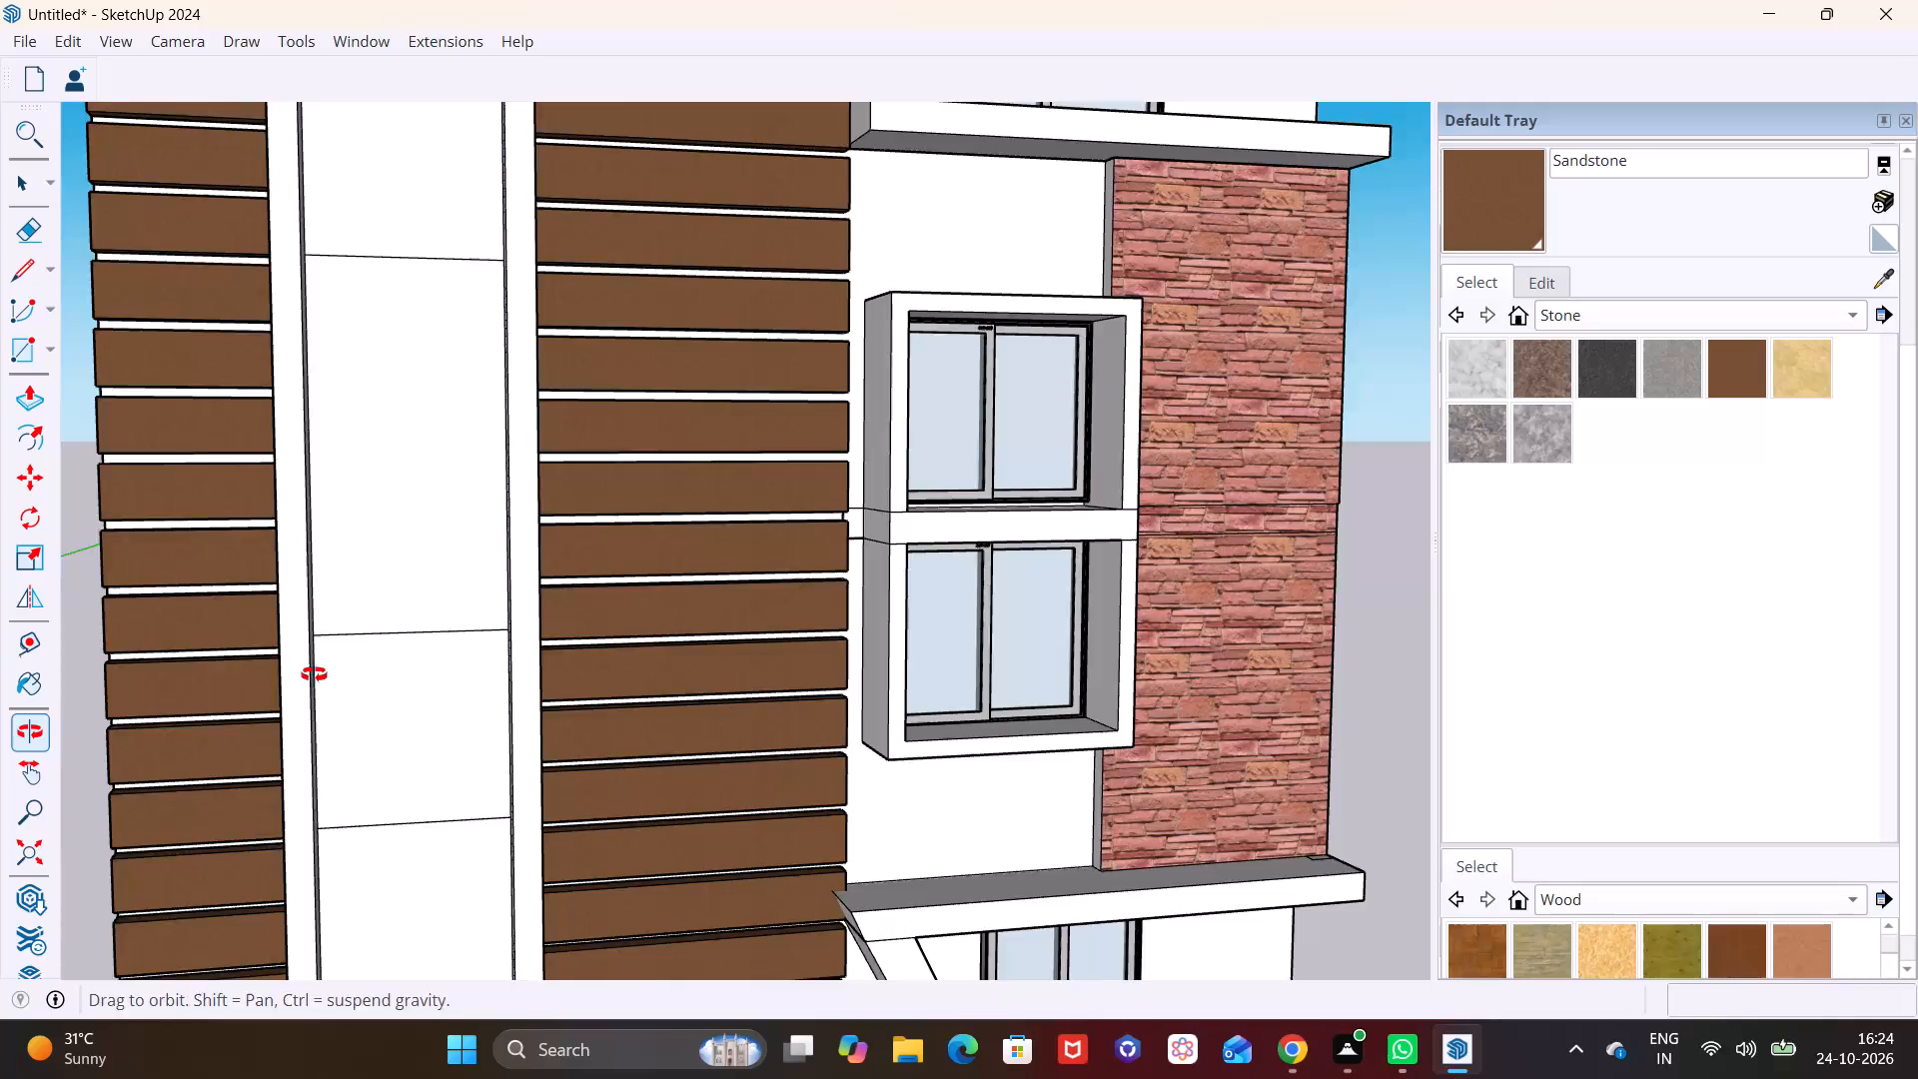
{"action": "middle_click_drag", "start_coordinate": [314, 674], "coordinate": [314, 673]}
{"action": "scroll", "coordinate": [353, 651], "scroll_direction": "down", "scroll_amount": 9}
{"action": "middle_click_drag", "start_coordinate": [369, 676], "coordinate": [43, 662]}
{"action": "scroll", "coordinate": [295, 615], "scroll_direction": "down", "scroll_amount": 2}
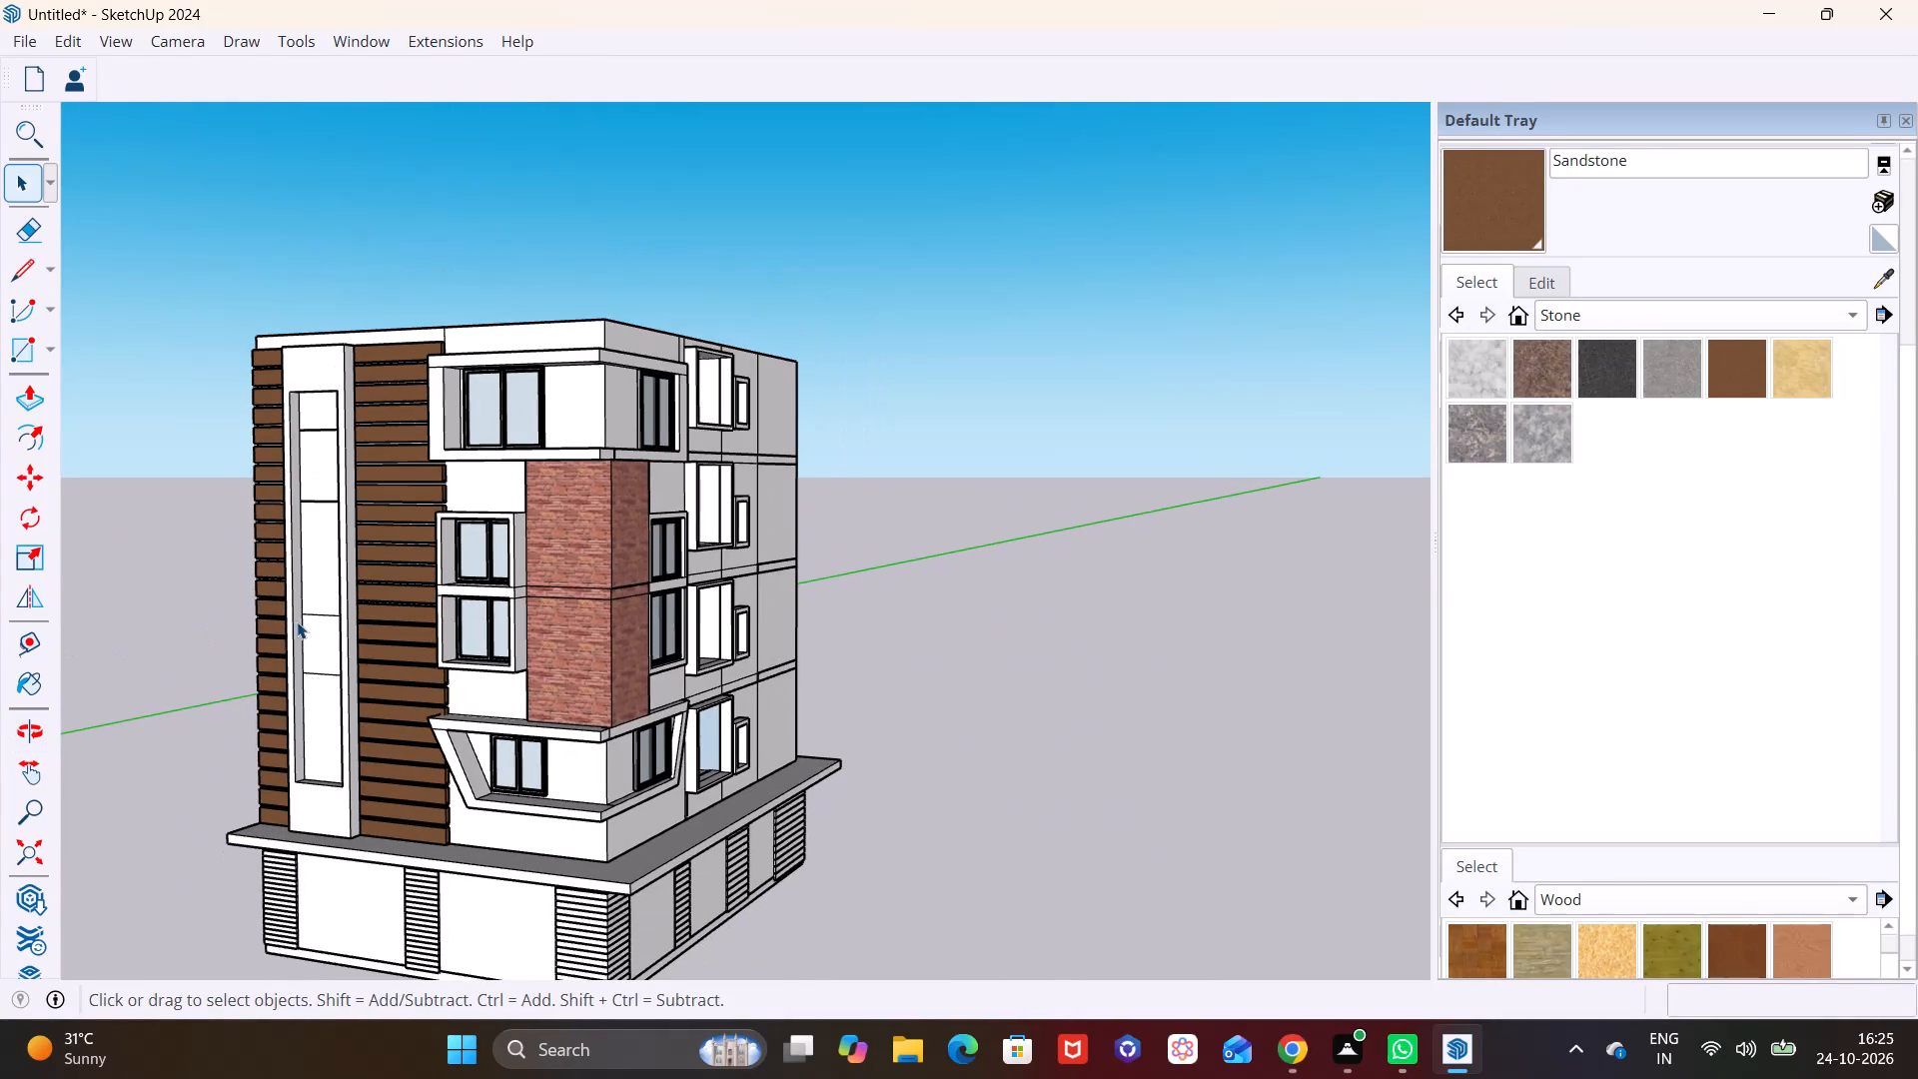
{"action": "middle_click_drag", "start_coordinate": [297, 621], "coordinate": [161, 586]}
{"action": "scroll", "coordinate": [291, 702], "scroll_direction": "down", "scroll_amount": 1}
{"action": "middle_click_drag", "start_coordinate": [291, 702], "coordinate": [133, 602], "text": "shift"}
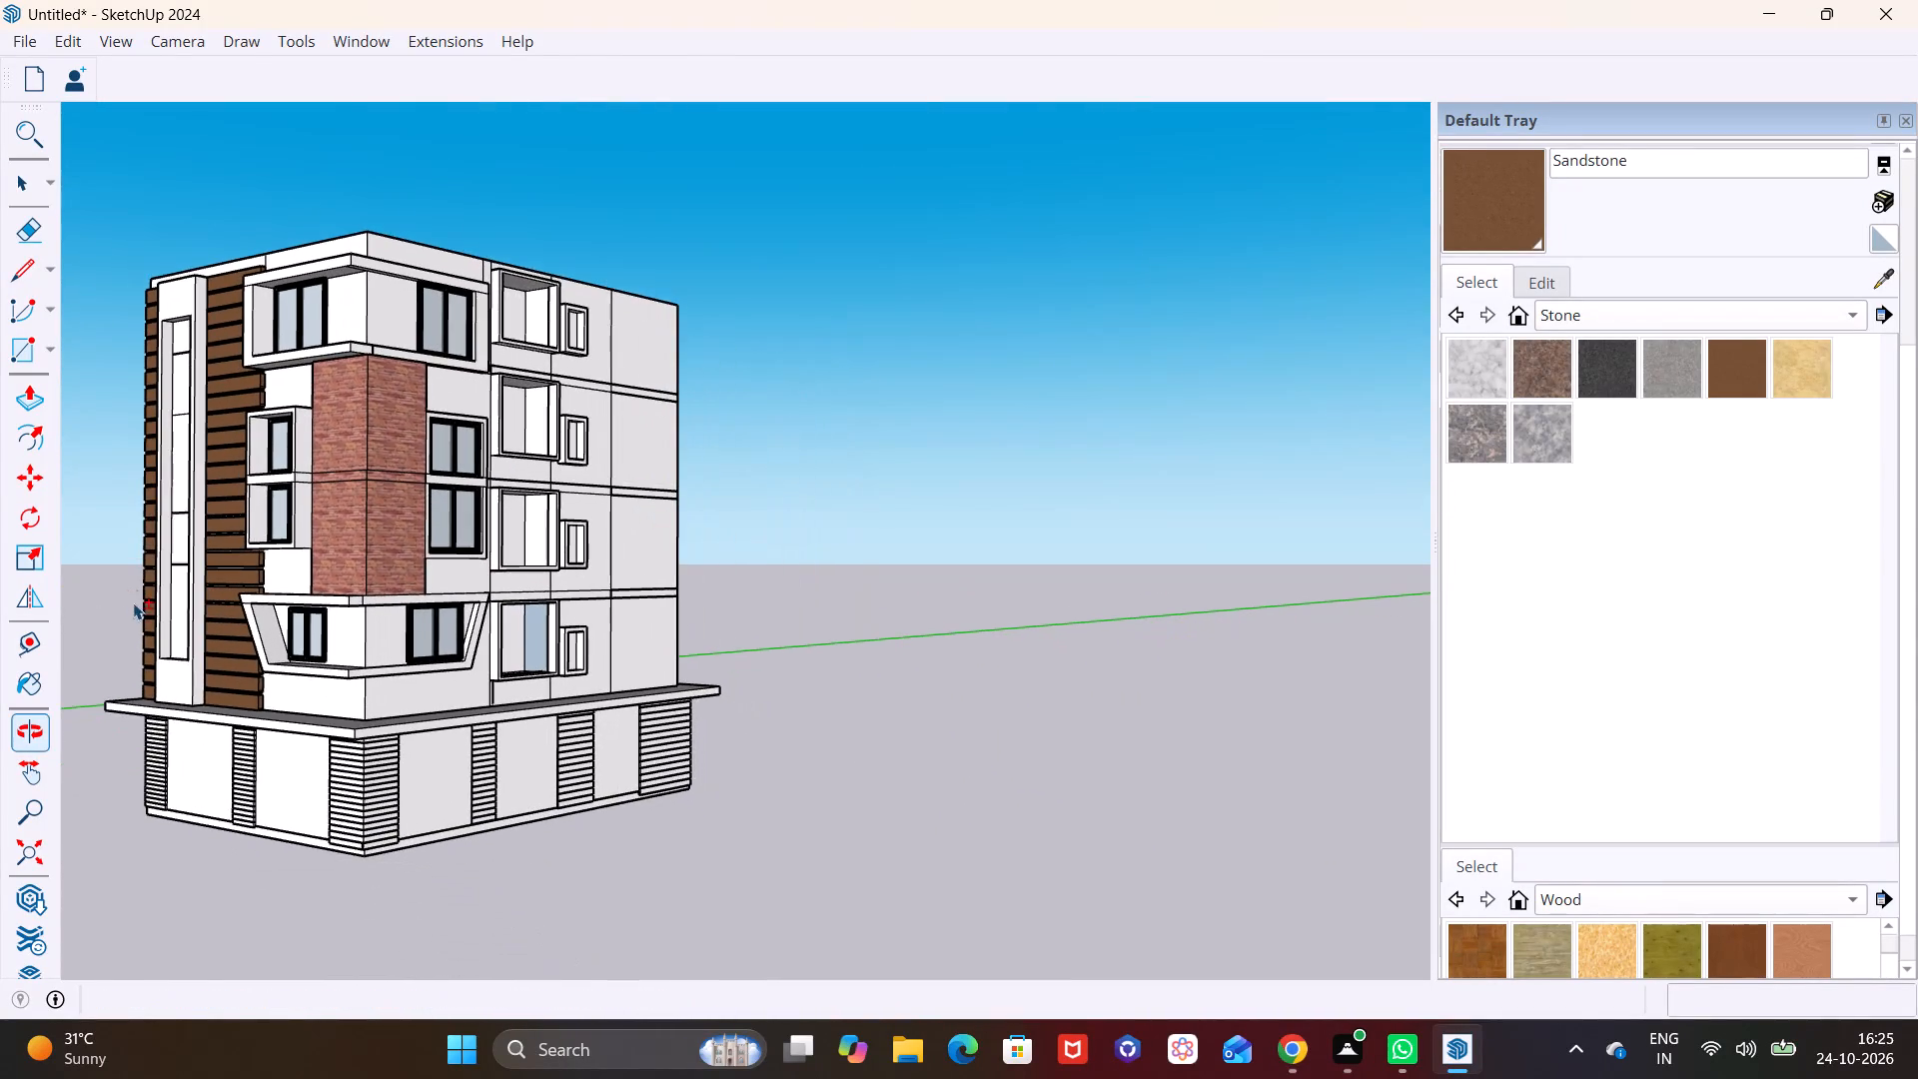
Browse the Stone, Tile and Roofing material collections for a facade finish.
{"action": "scroll", "coordinate": [162, 612], "scroll_direction": "up", "scroll_amount": 3}
{"action": "middle_click_drag", "start_coordinate": [254, 782], "coordinate": [346, 643], "text": "shift"}
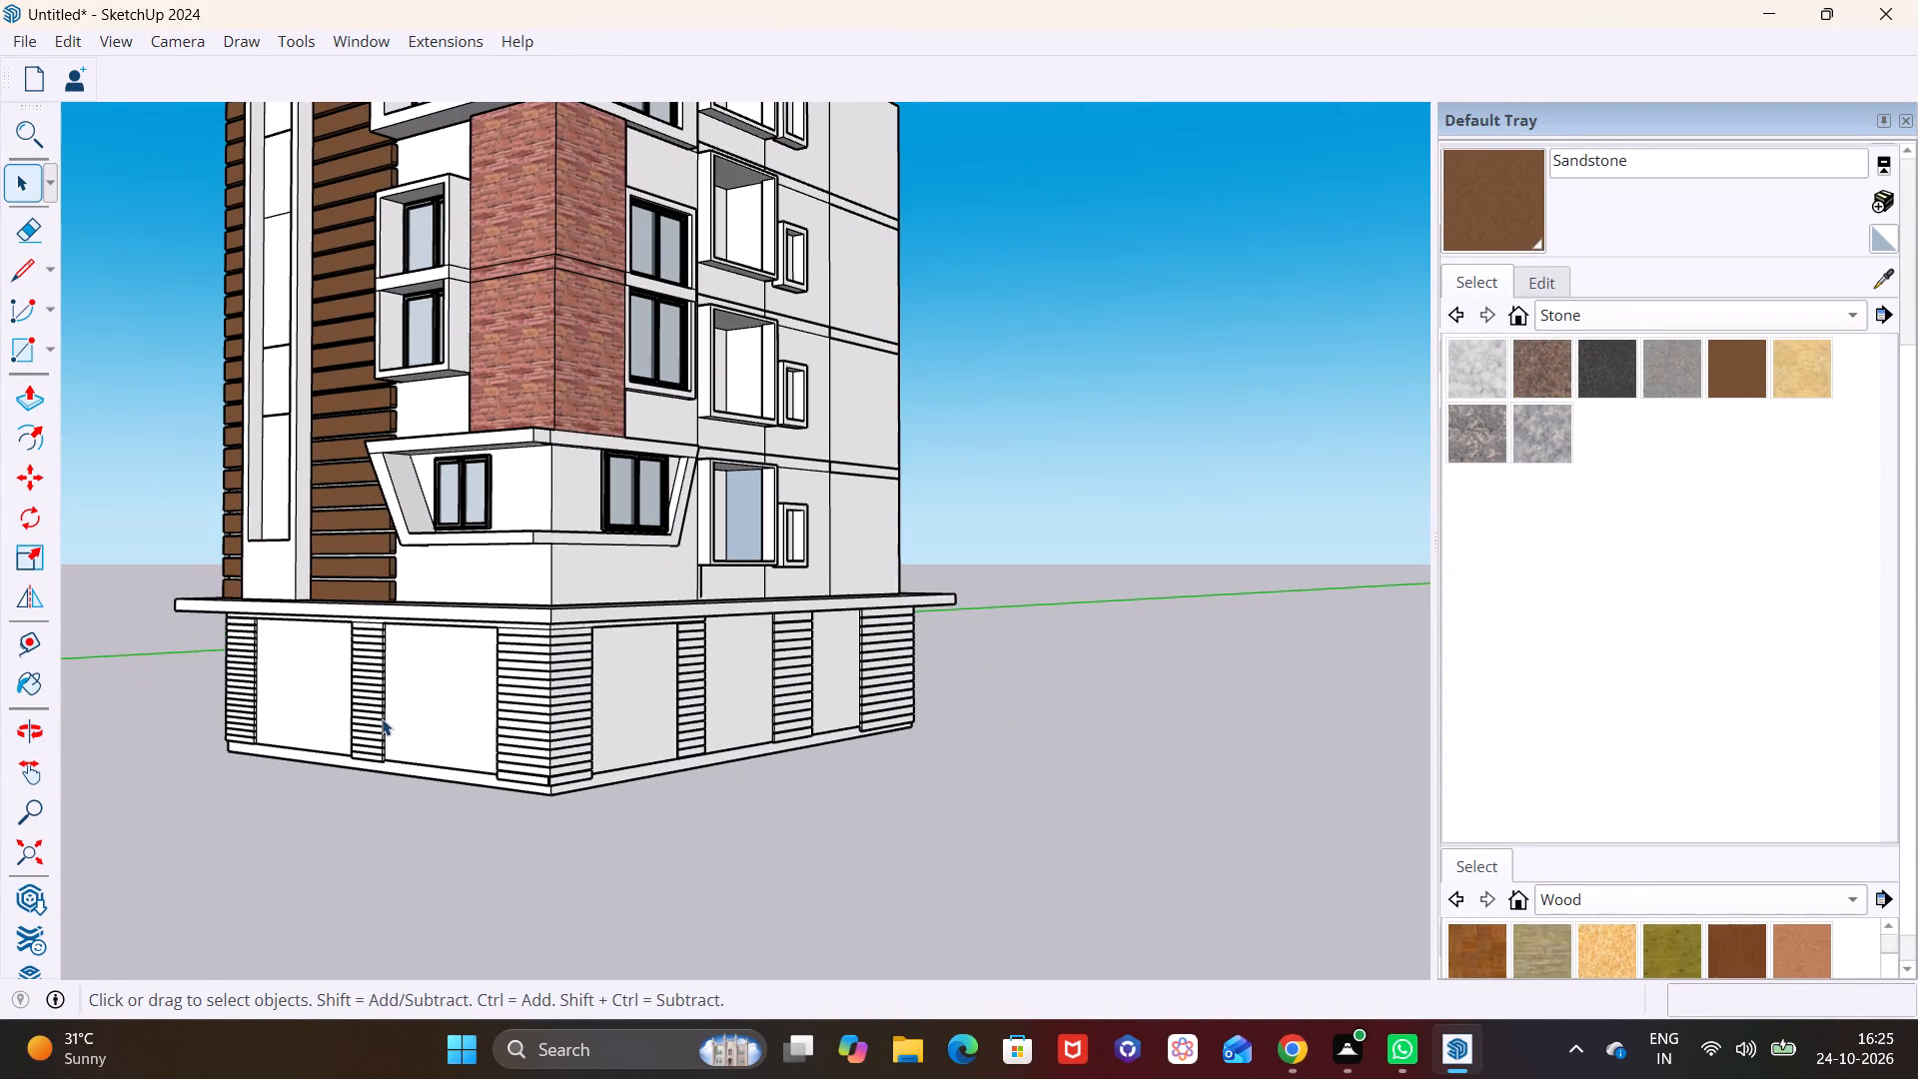
{"action": "left_click", "coordinate": [1583, 316]}
{"action": "left_click", "coordinate": [1601, 355]}
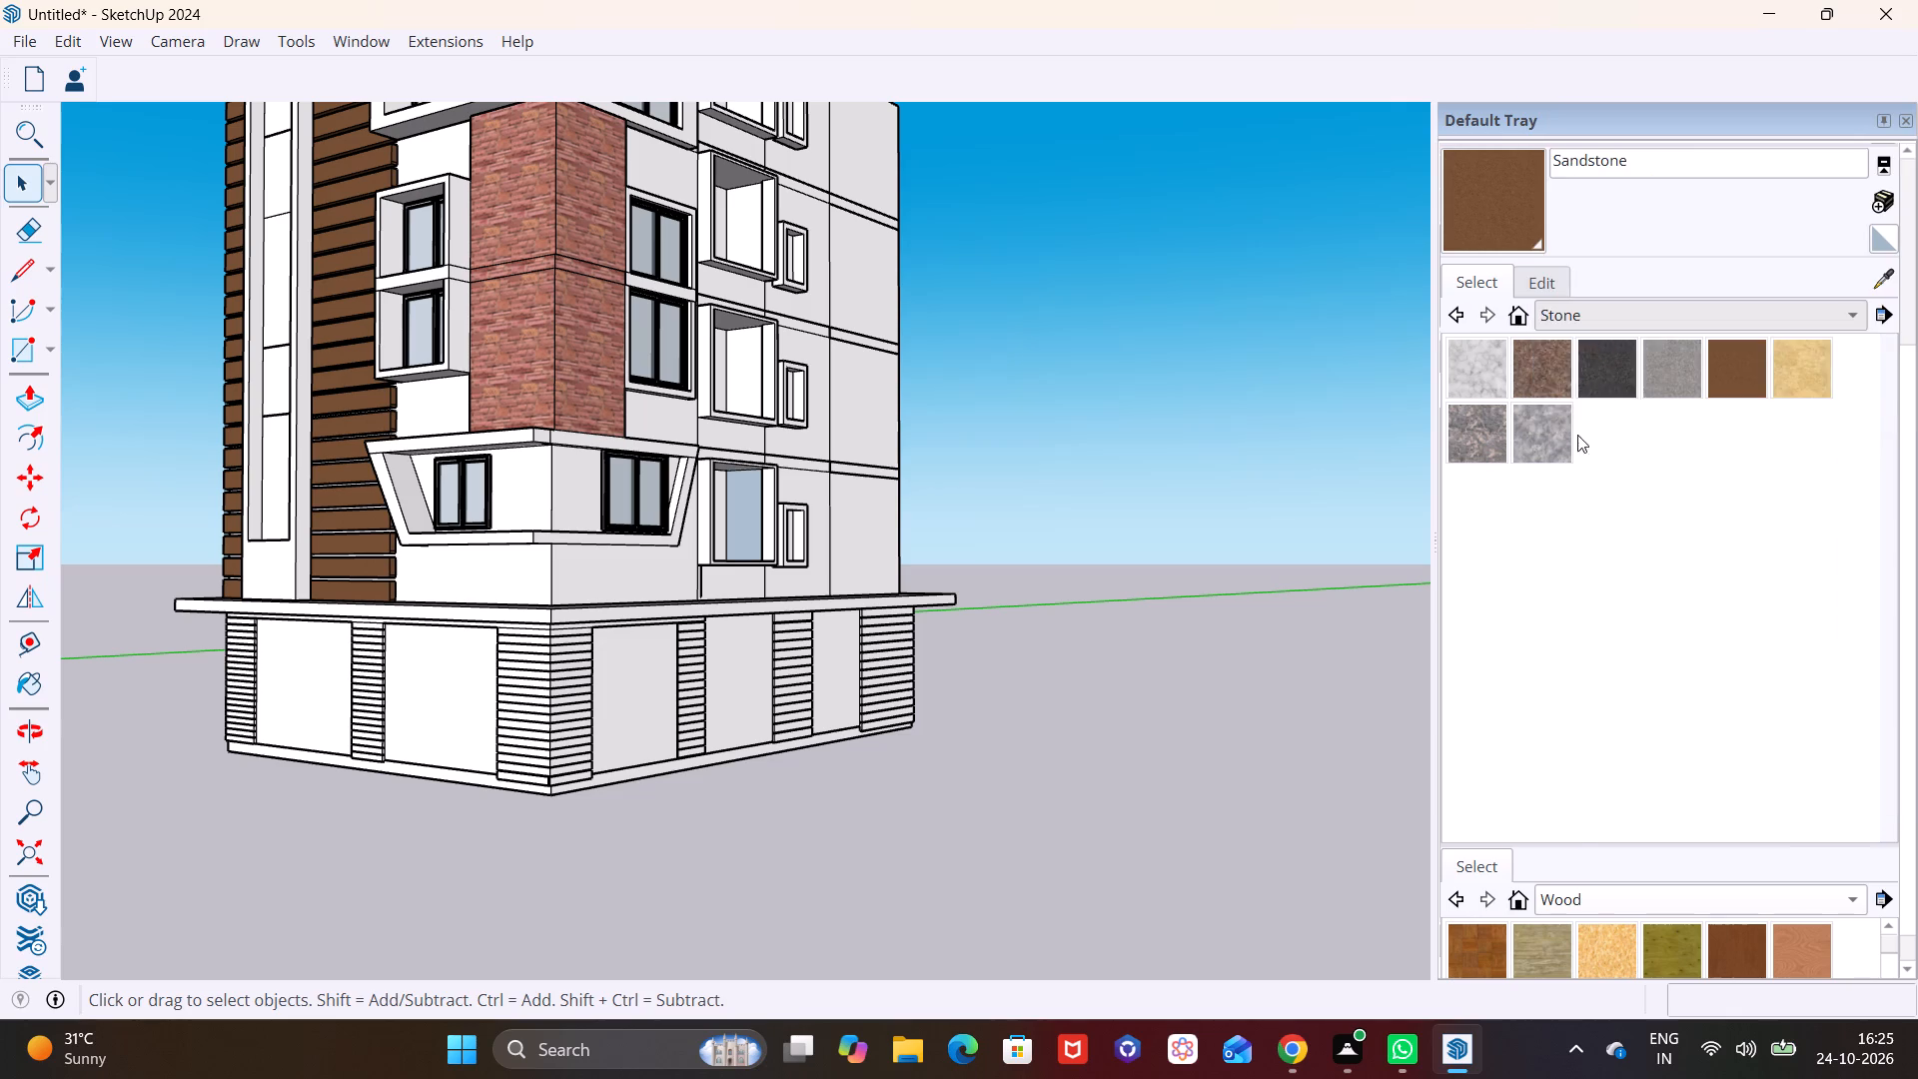
{"action": "scroll", "coordinate": [1572, 528], "scroll_direction": "down", "scroll_amount": 1}
{"action": "scroll", "coordinate": [1641, 626], "scroll_direction": "down", "scroll_amount": 1}
{"action": "left_click", "coordinate": [1573, 309]}
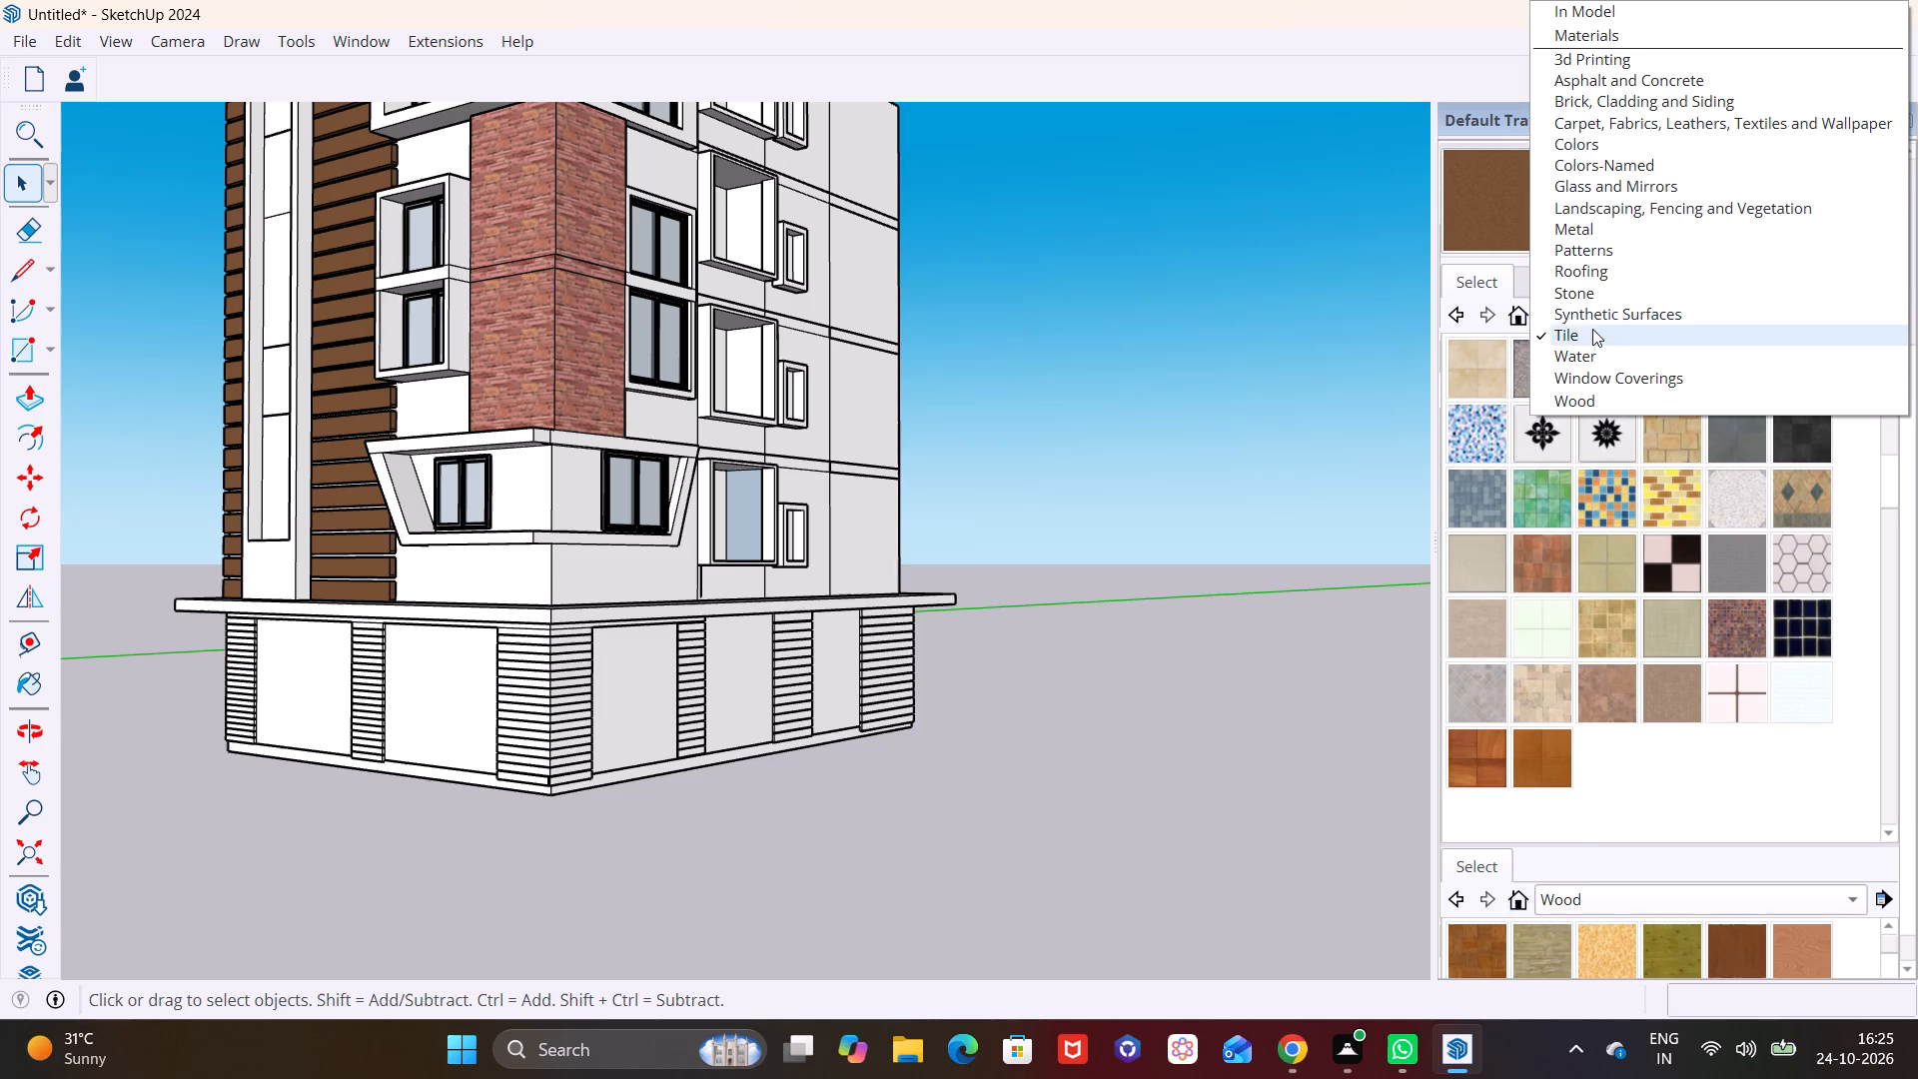
{"action": "scroll", "coordinate": [1597, 301], "scroll_direction": "up", "scroll_amount": 1}
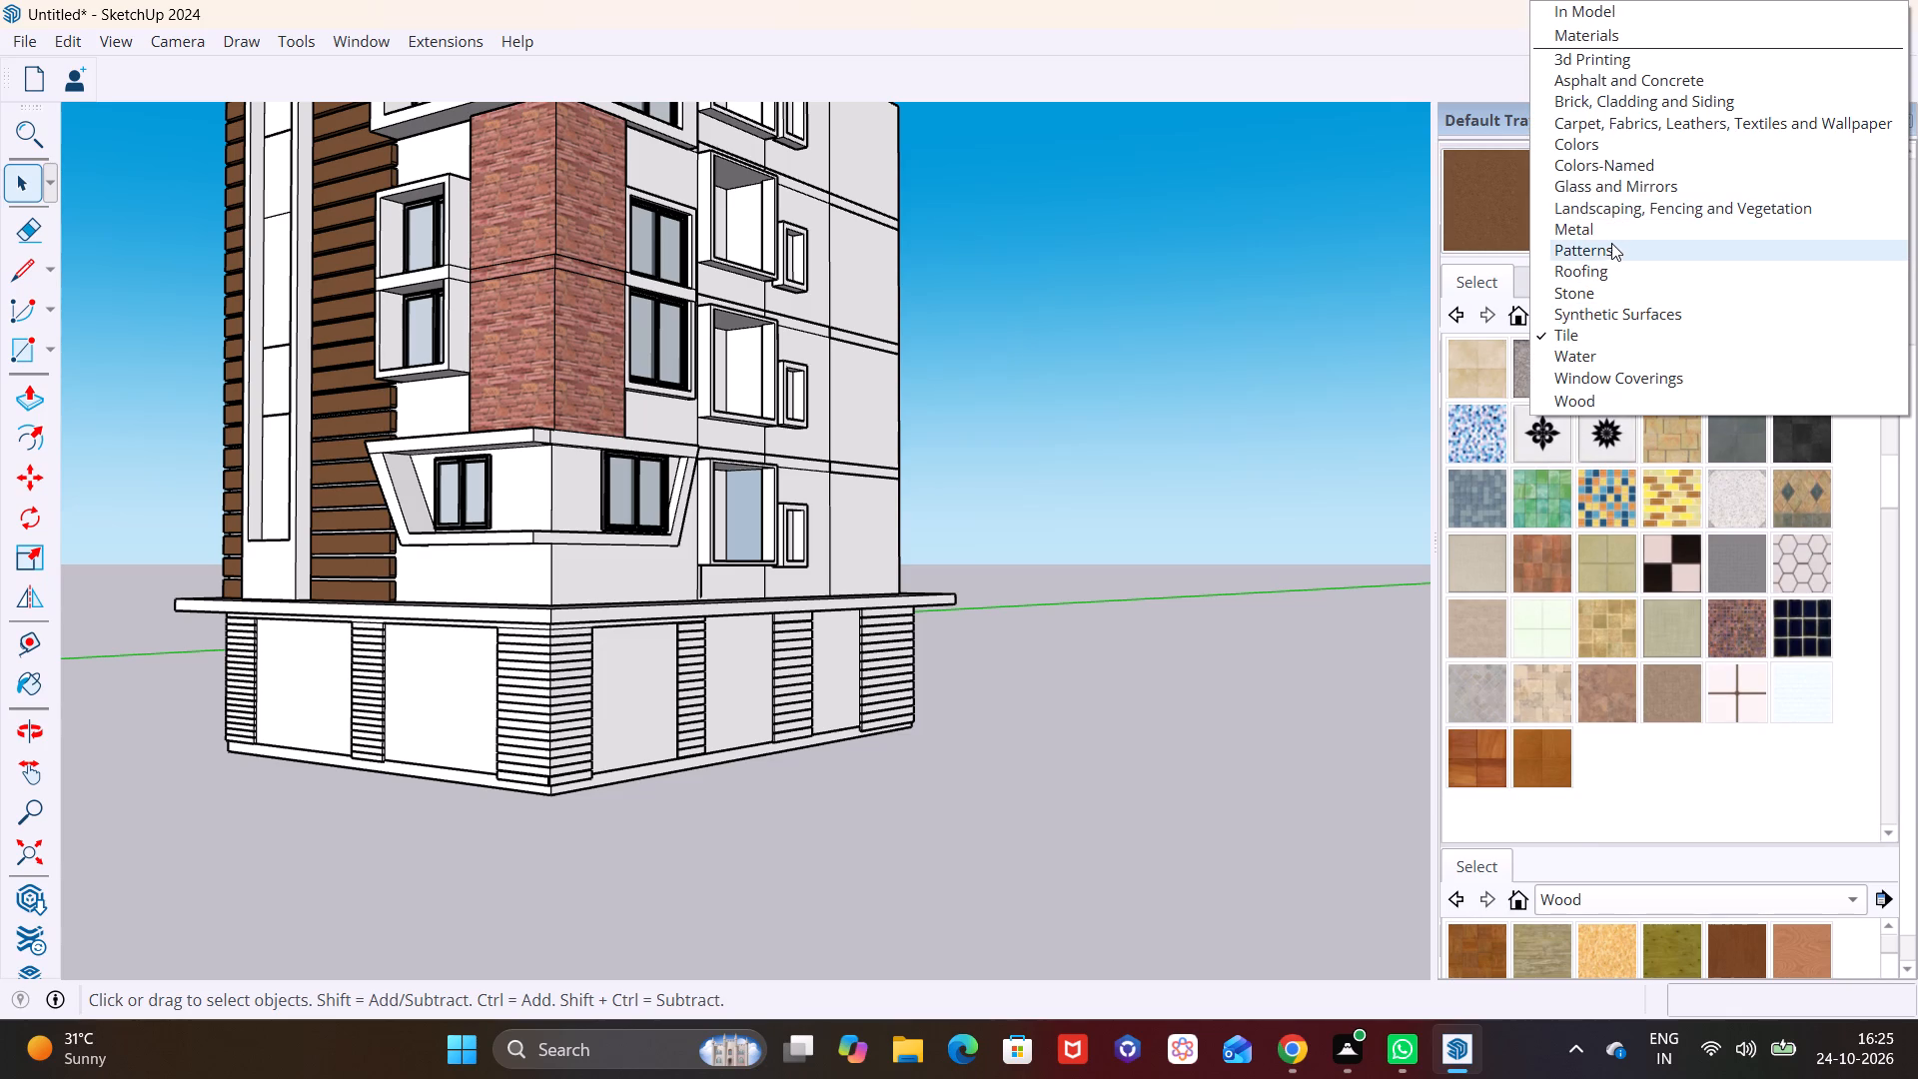
{"action": "left_click", "coordinate": [1605, 273]}
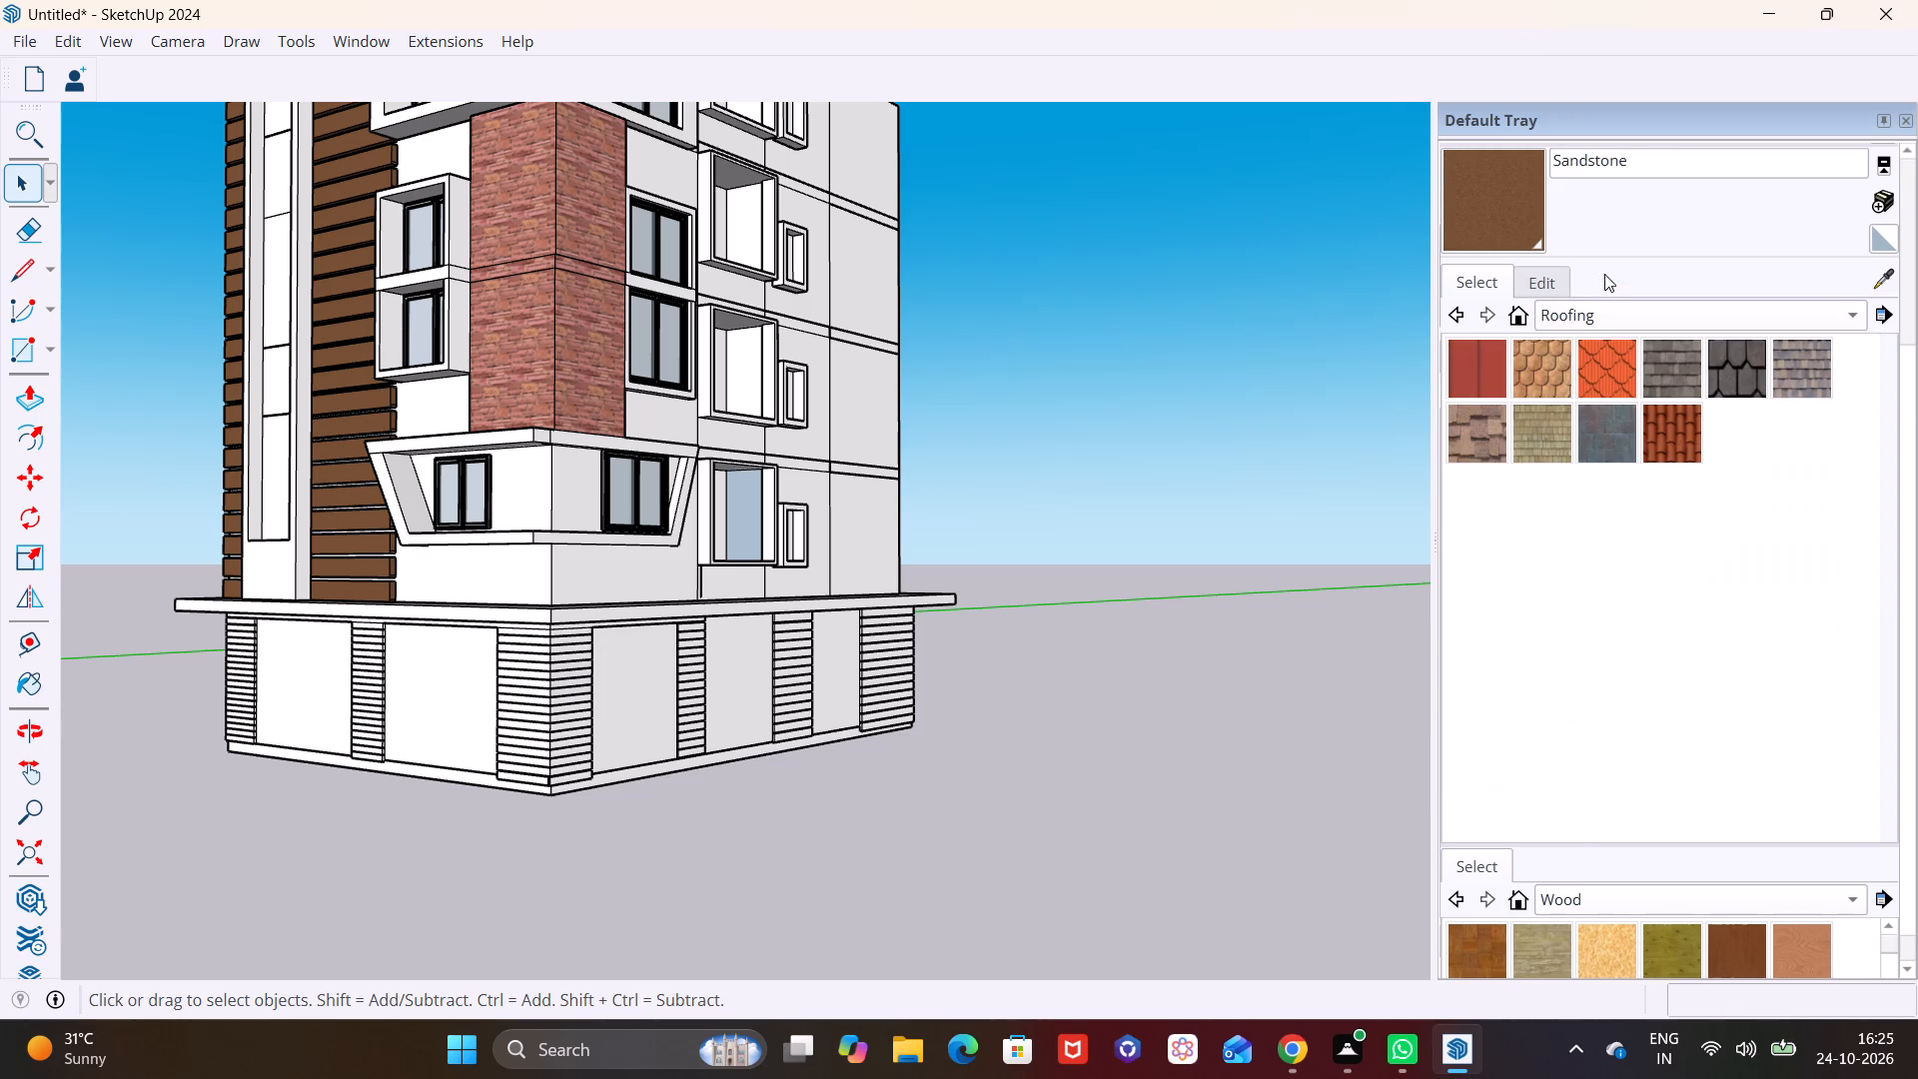
Examine the building's two facades, the brown cladding and the stone corner from several angles and distances.
{"action": "scroll", "coordinate": [616, 340], "scroll_direction": "down", "scroll_amount": 1}
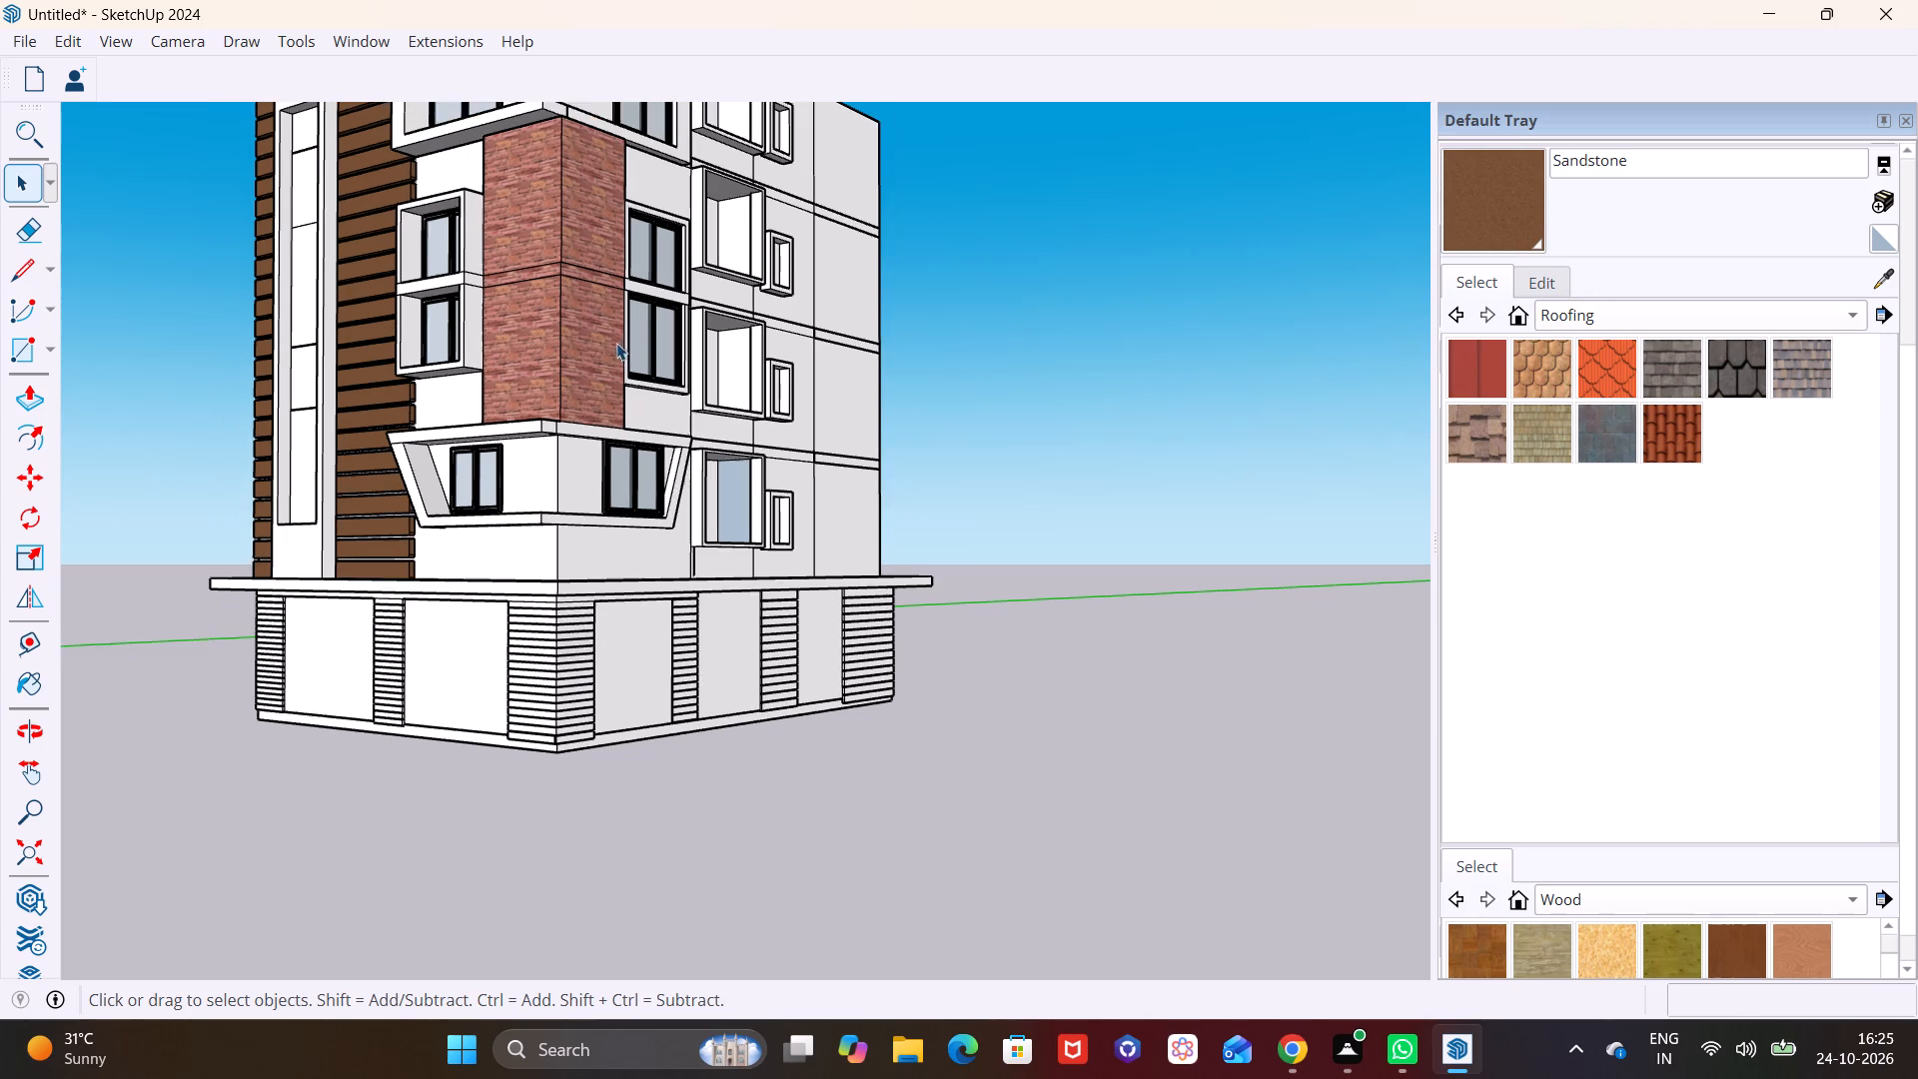
{"action": "middle_click_drag", "start_coordinate": [672, 420], "coordinate": [736, 622], "text": "shift"}
{"action": "scroll", "coordinate": [721, 619], "scroll_direction": "down", "scroll_amount": 3}
{"action": "middle_click_drag", "start_coordinate": [704, 611], "coordinate": [688, 610]}
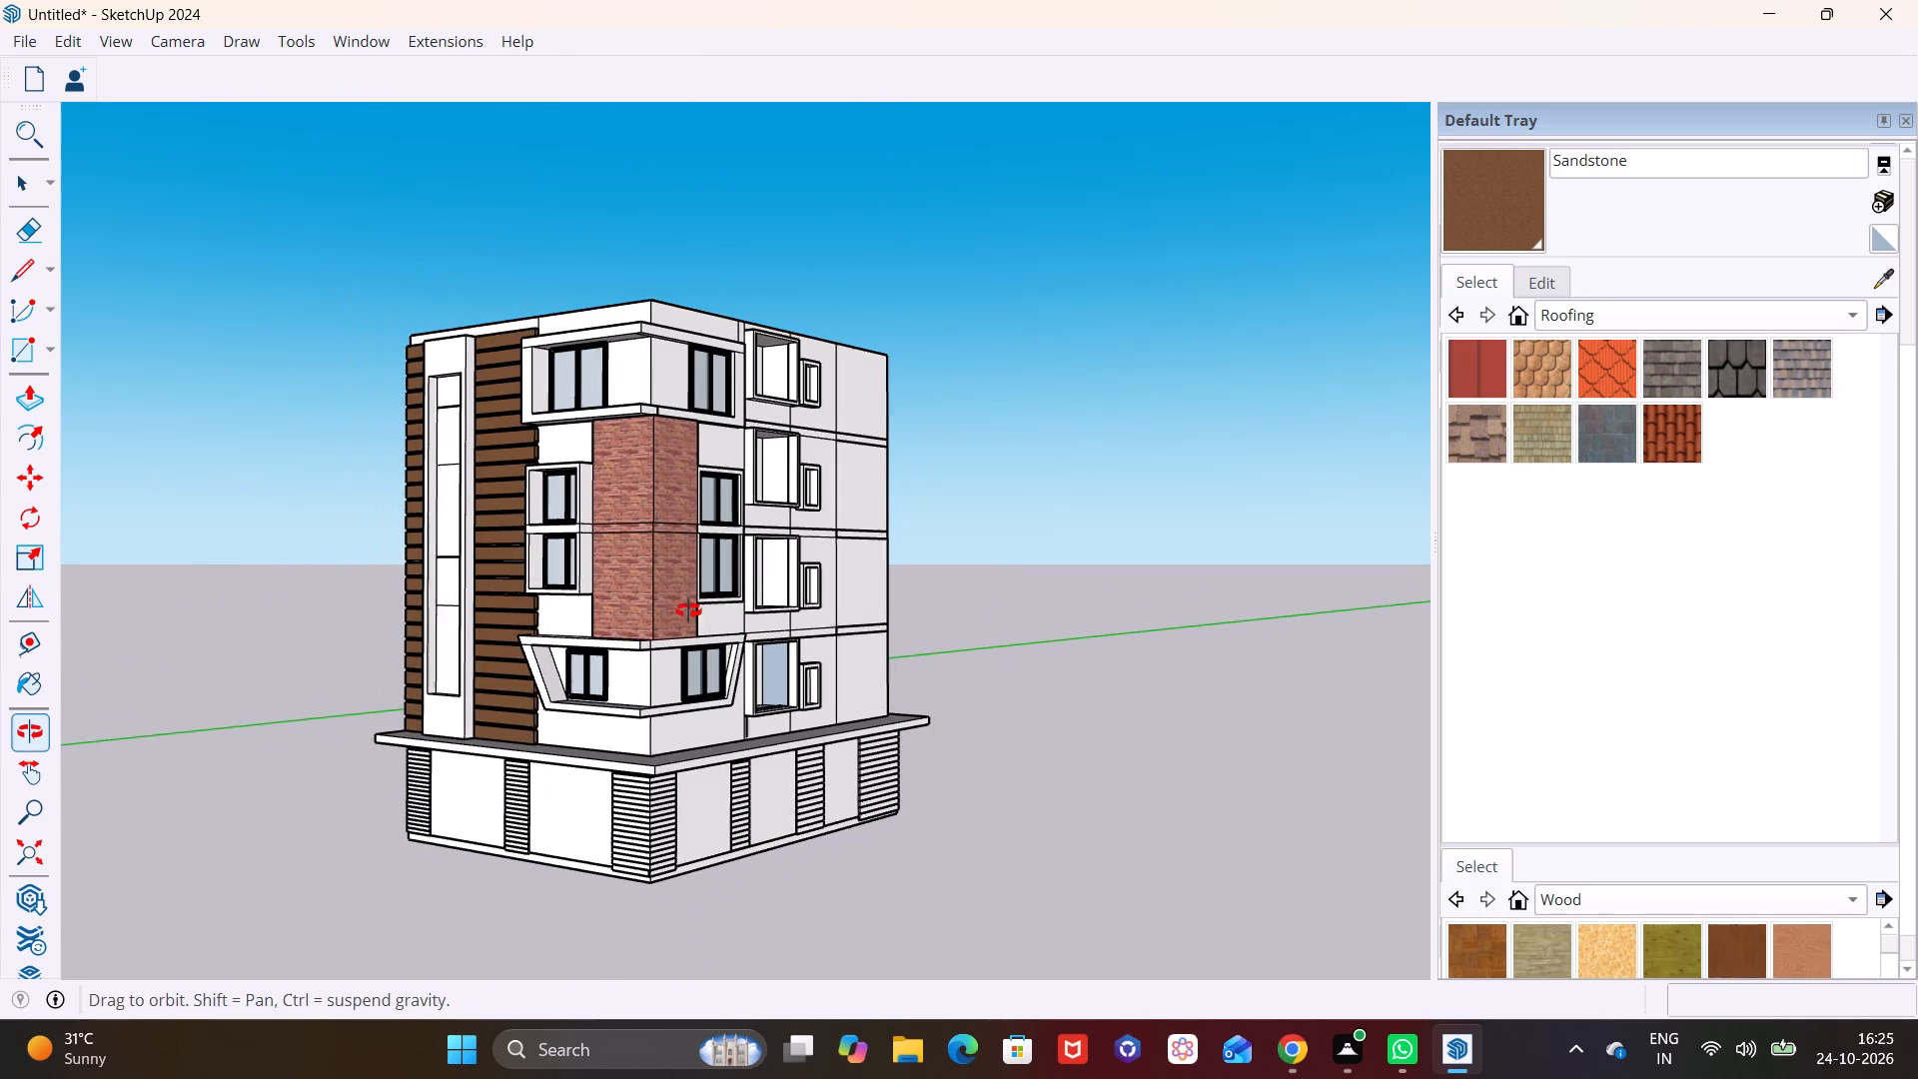
{"action": "middle_click_drag", "start_coordinate": [688, 610], "coordinate": [635, 606]}
{"action": "scroll", "coordinate": [519, 686], "scroll_direction": "up", "scroll_amount": 5}
{"action": "scroll", "coordinate": [555, 668], "scroll_direction": "down", "scroll_amount": 8}
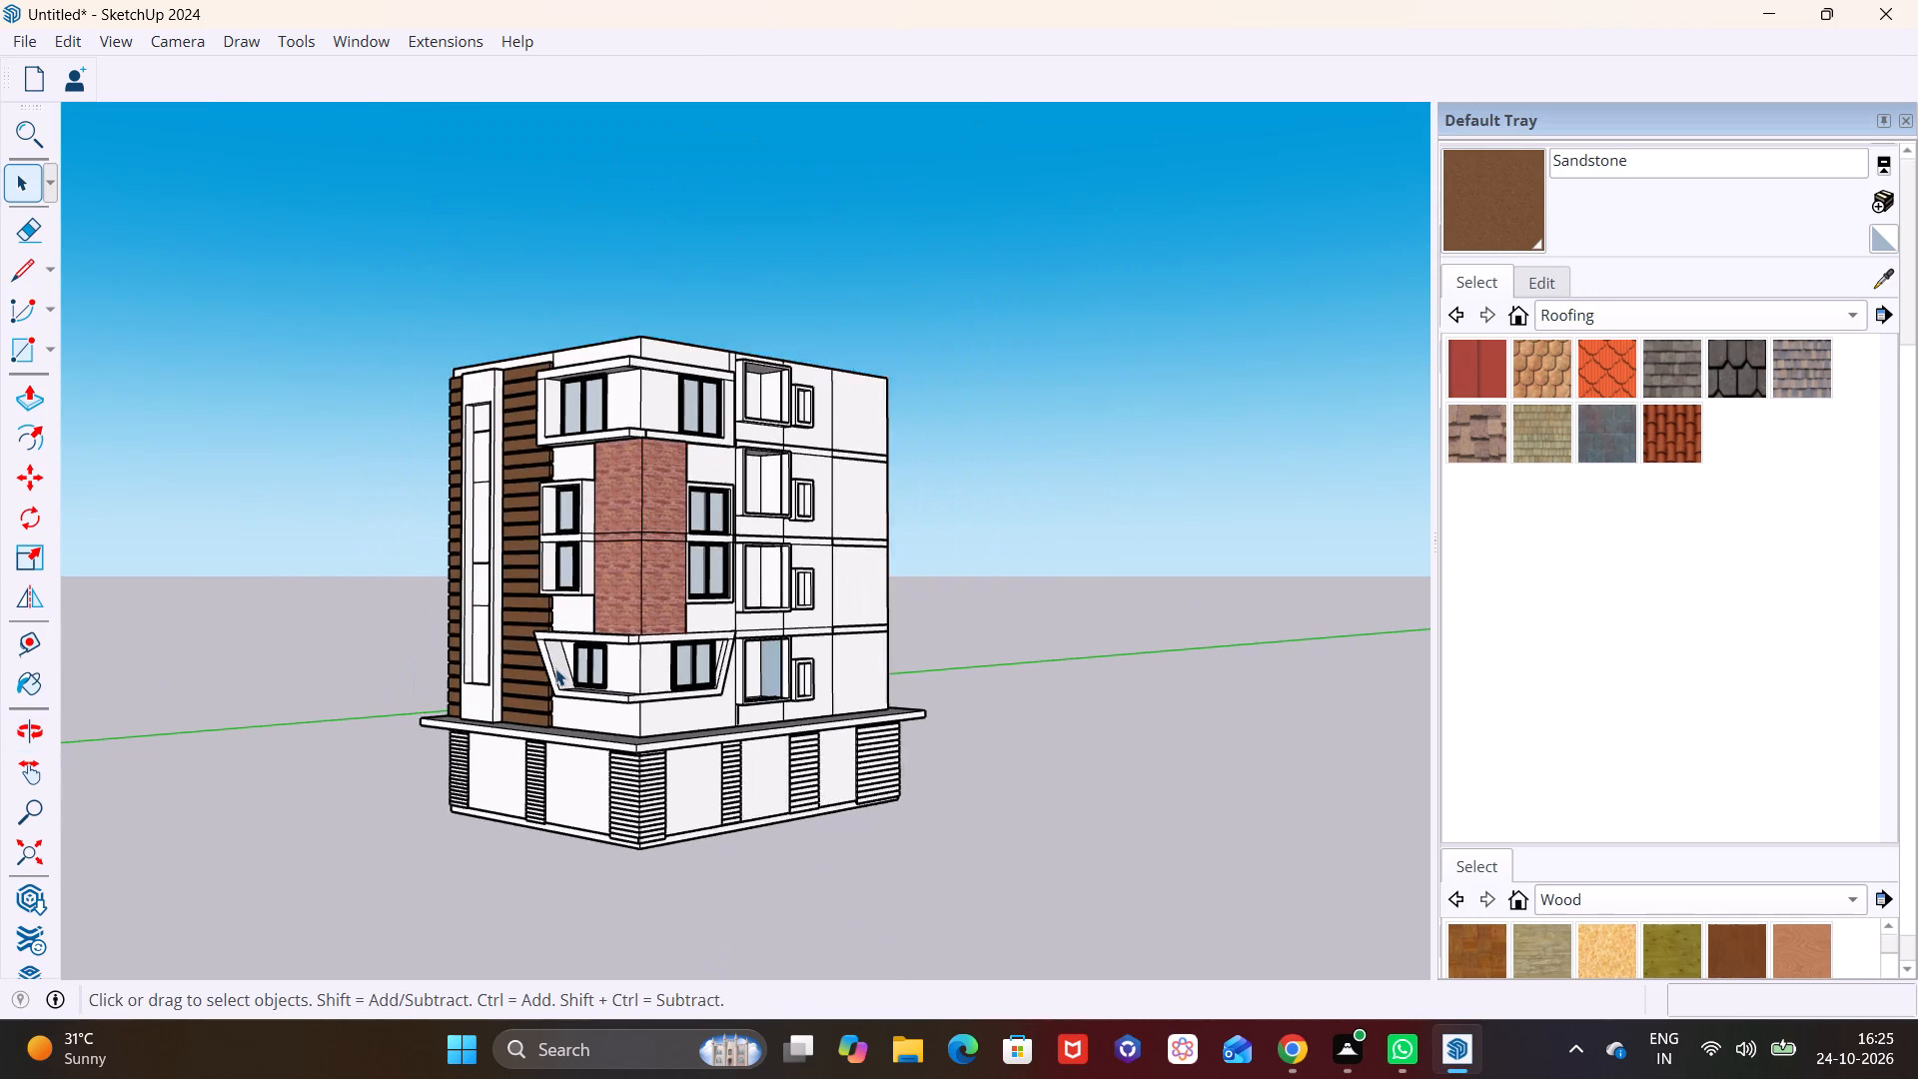
{"action": "scroll", "coordinate": [555, 668], "scroll_direction": "down", "scroll_amount": 2}
{"action": "middle_click_drag", "start_coordinate": [562, 669], "coordinate": [741, 708]}
{"action": "middle_click_drag", "start_coordinate": [696, 613], "coordinate": [417, 620], "text": "shift"}
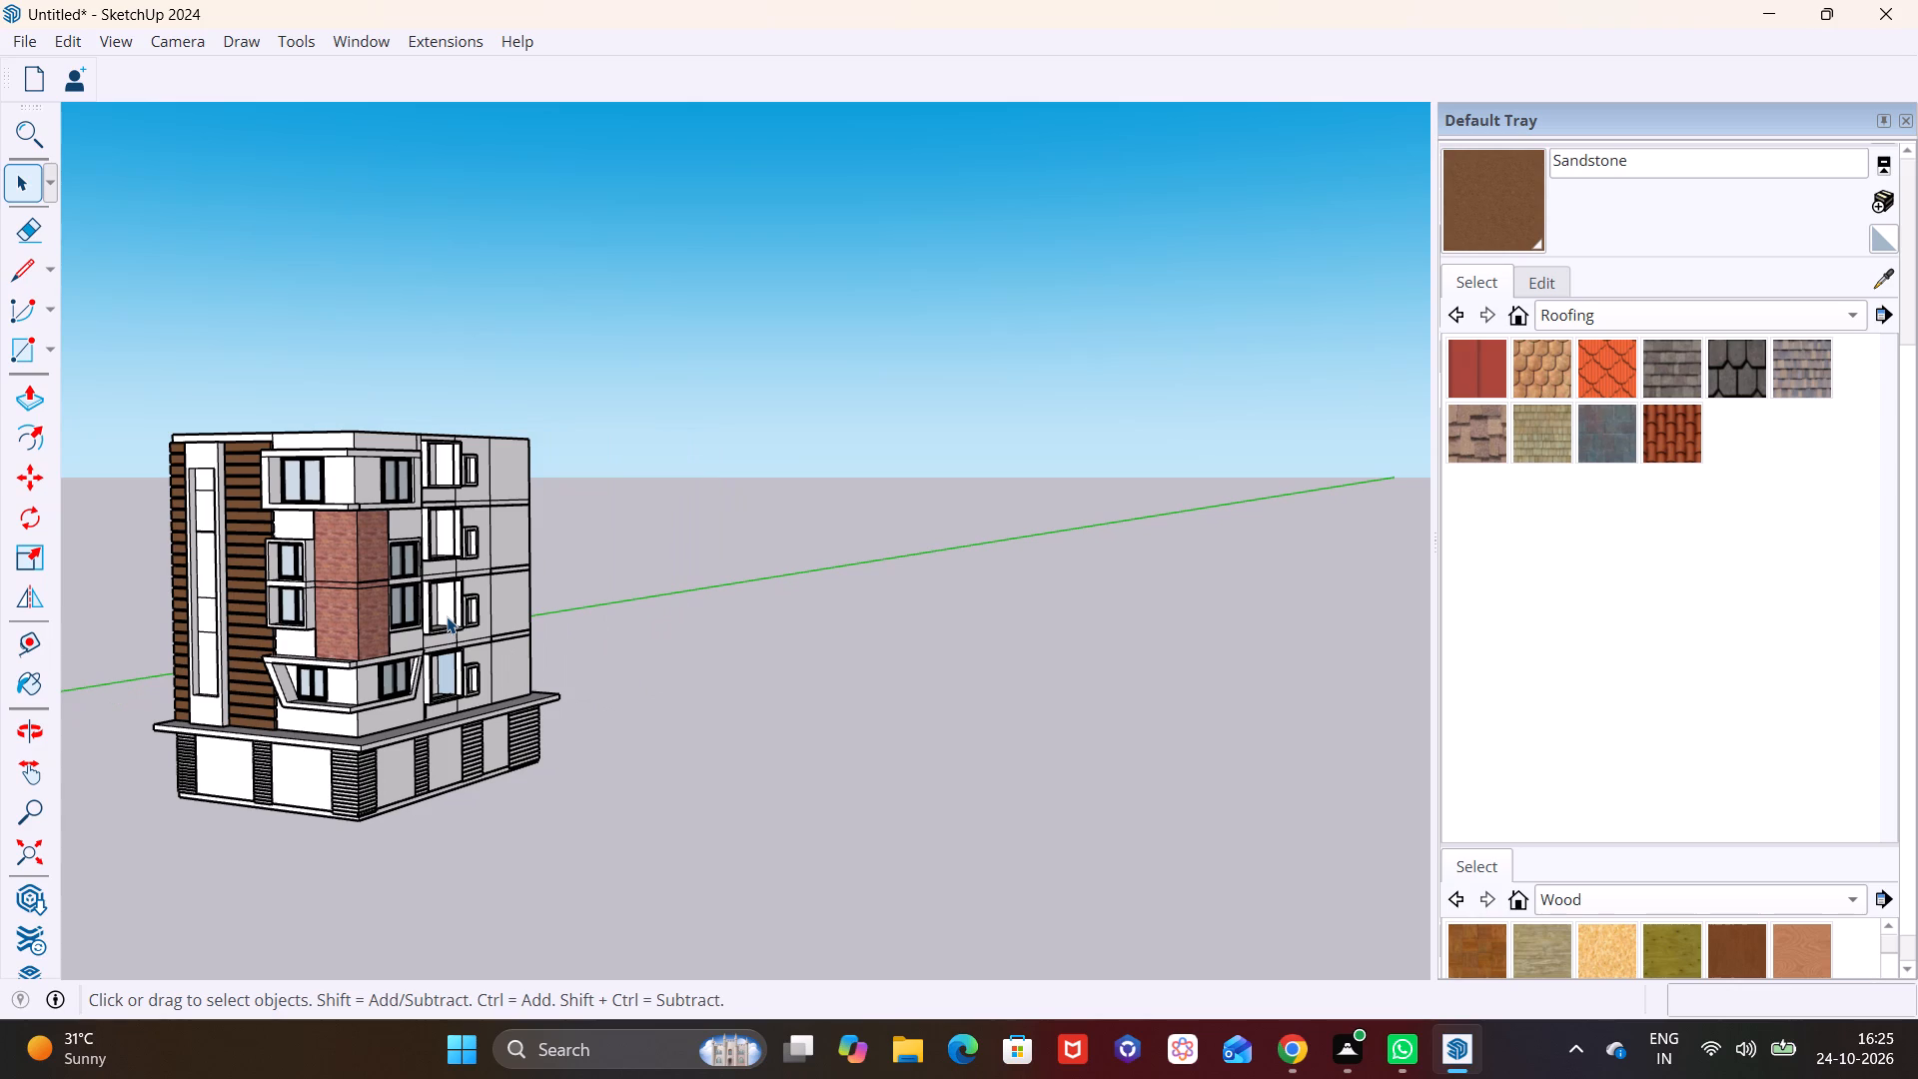
Draw a vertical line about 3' 3" from the top-floor small window frame's outer upper corner to the roof edge.
{"action": "scroll", "coordinate": [458, 609], "scroll_direction": "up", "scroll_amount": 1}
{"action": "middle_click_drag", "start_coordinate": [460, 607], "coordinate": [245, 565]}
{"action": "scroll", "coordinate": [444, 607], "scroll_direction": "up", "scroll_amount": 7}
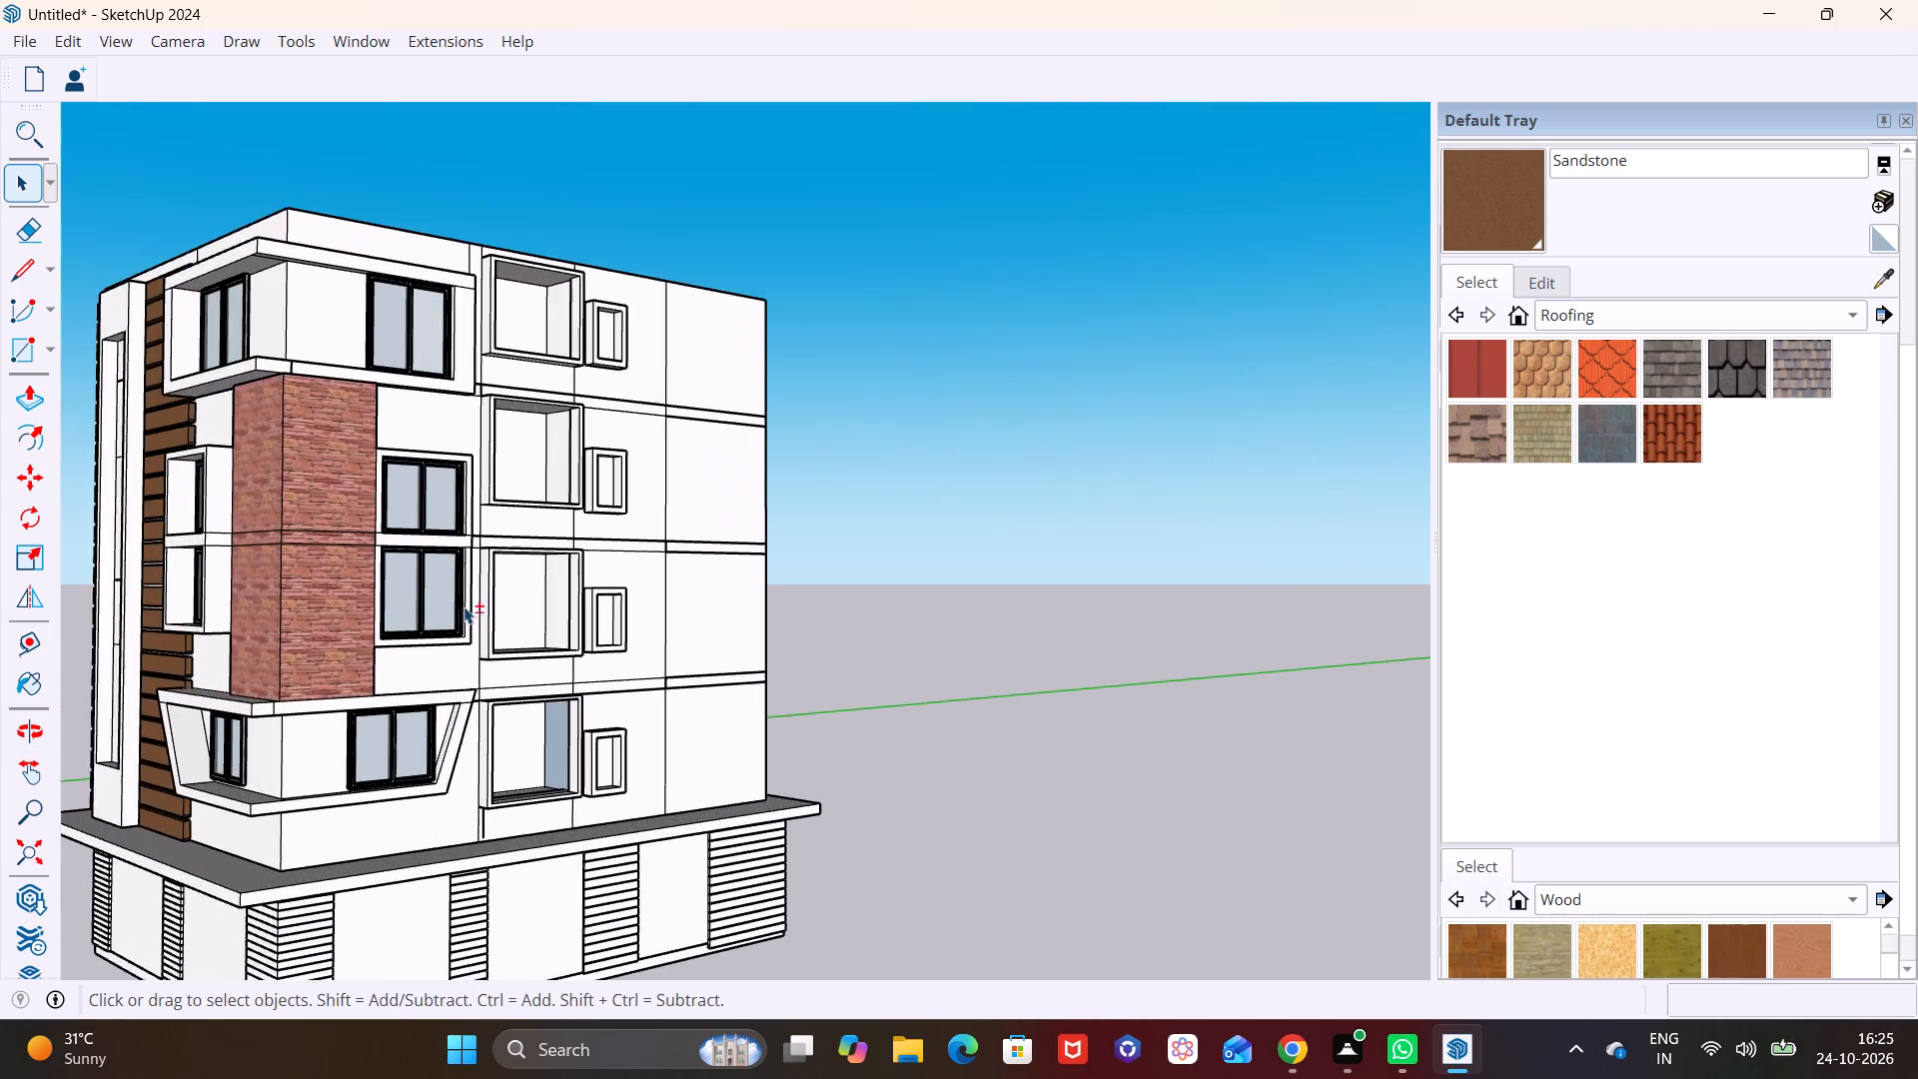
{"action": "middle_click_drag", "start_coordinate": [464, 606], "coordinate": [295, 683], "text": "shift"}
{"action": "scroll", "coordinate": [427, 621], "scroll_direction": "up", "scroll_amount": 2}
{"action": "middle_click_drag", "start_coordinate": [513, 624], "coordinate": [376, 673], "text": "shift"}
{"action": "middle_click_drag", "start_coordinate": [371, 674], "coordinate": [91, 660]}
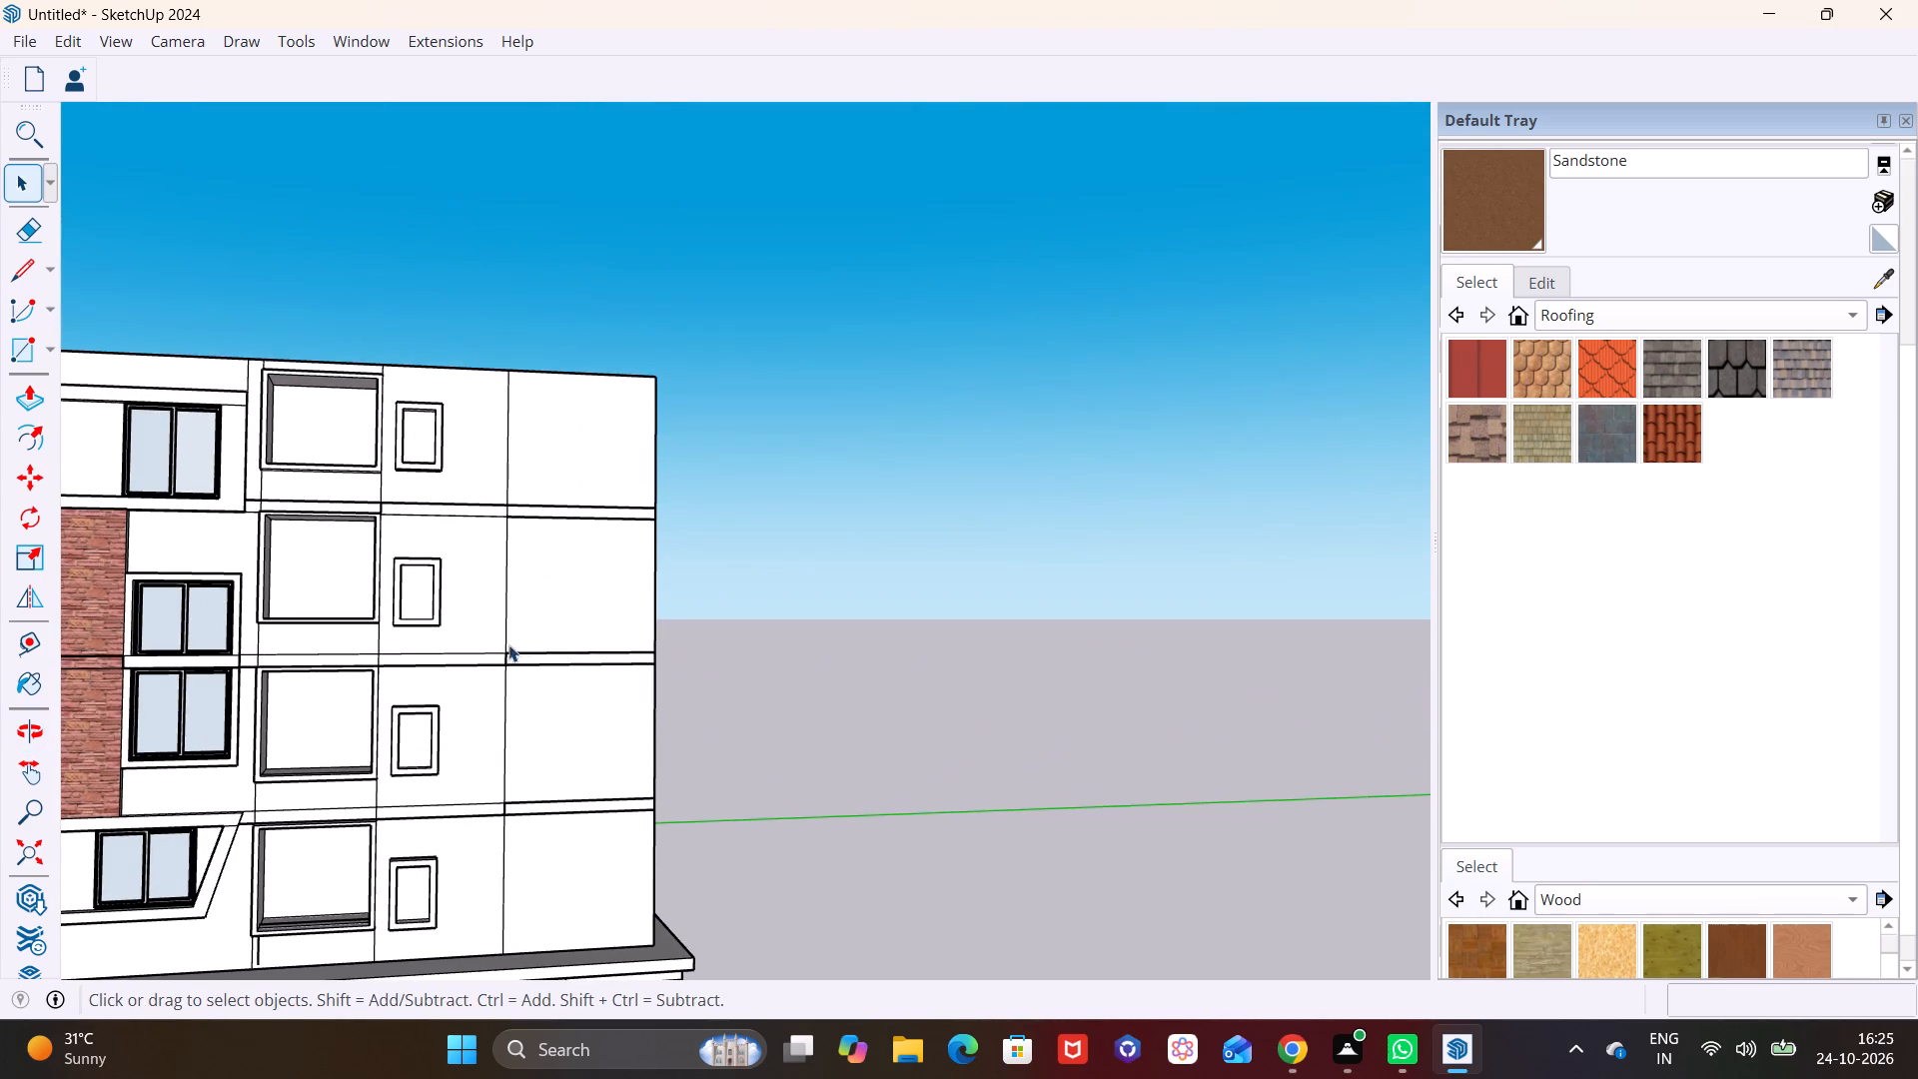
{"action": "scroll", "coordinate": [428, 621], "scroll_direction": "up", "scroll_amount": 4}
{"action": "middle_click_drag", "start_coordinate": [448, 470], "coordinate": [160, 540]}
{"action": "left_click", "coordinate": [33, 266]}
{"action": "scroll", "coordinate": [477, 306], "scroll_direction": "up", "scroll_amount": 6}
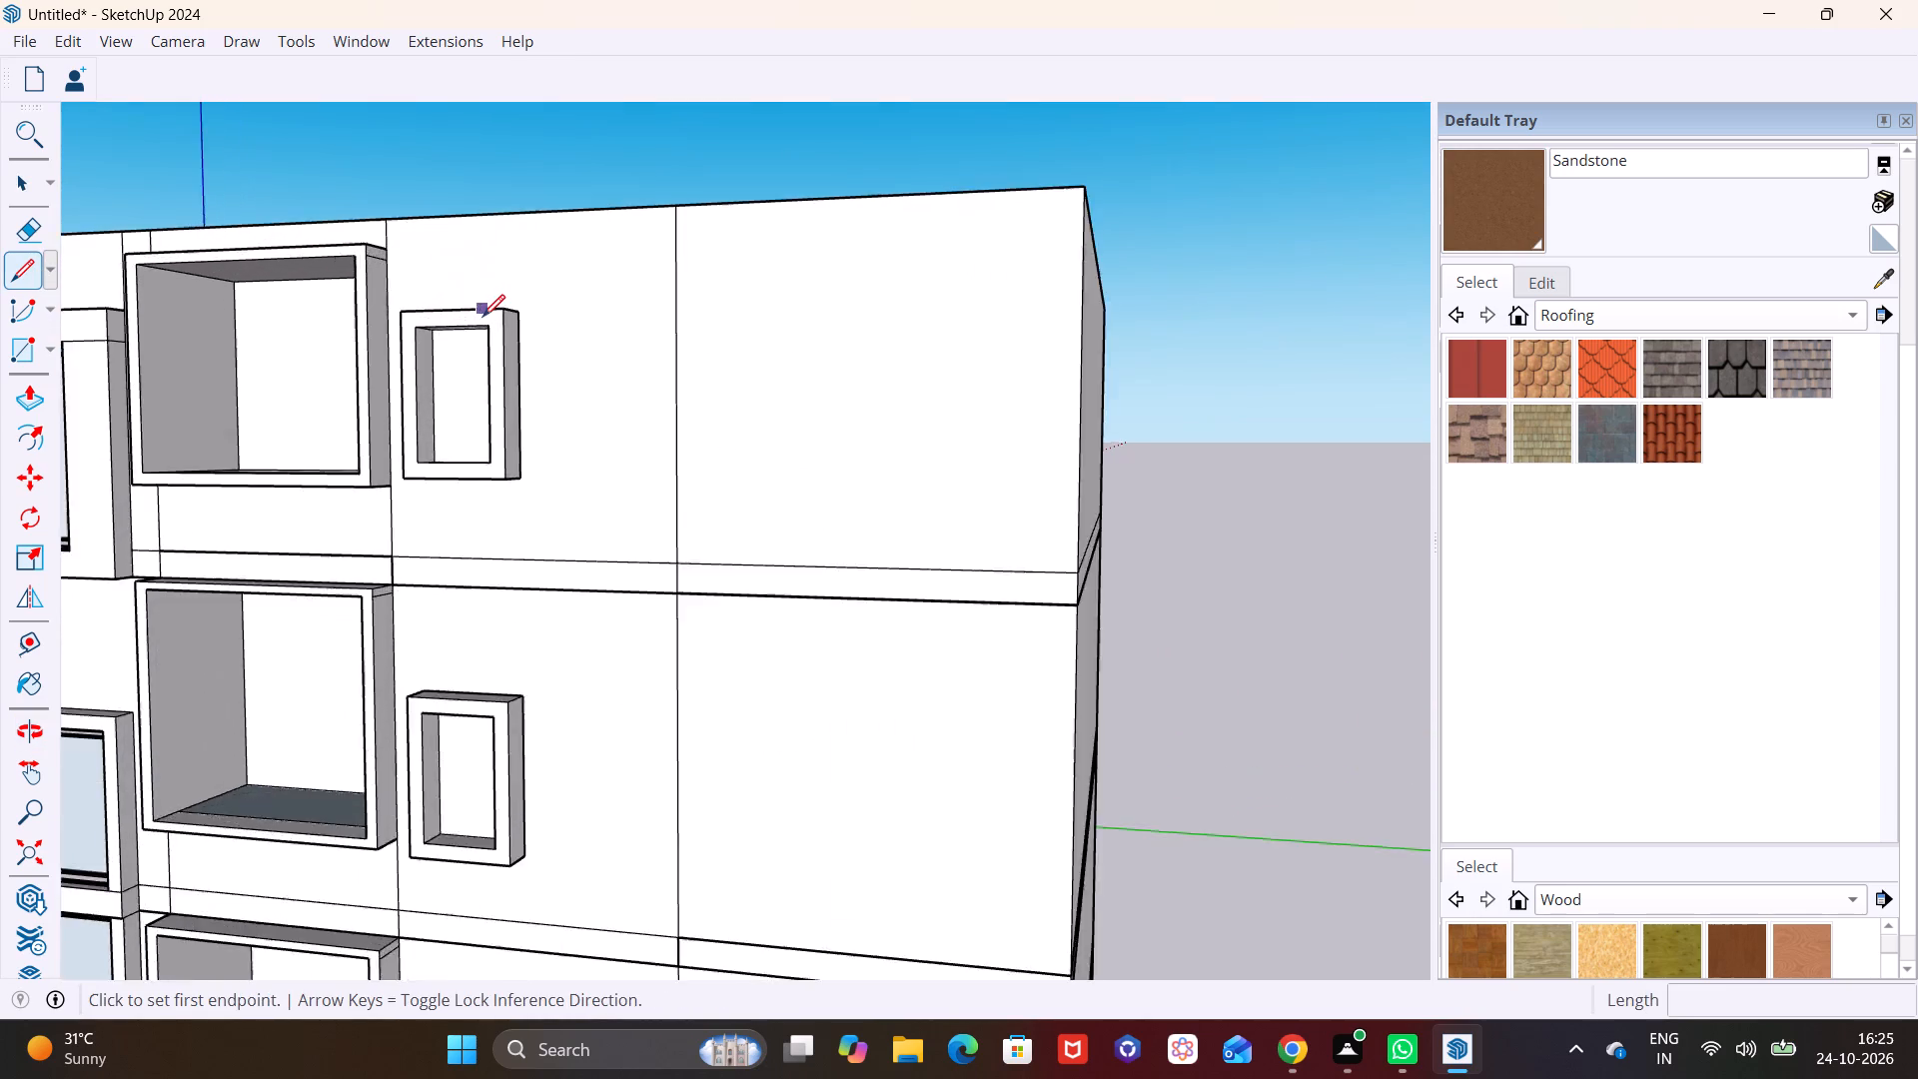
{"action": "scroll", "coordinate": [482, 317], "scroll_direction": "up", "scroll_amount": 4}
{"action": "left_click", "coordinate": [535, 310]}
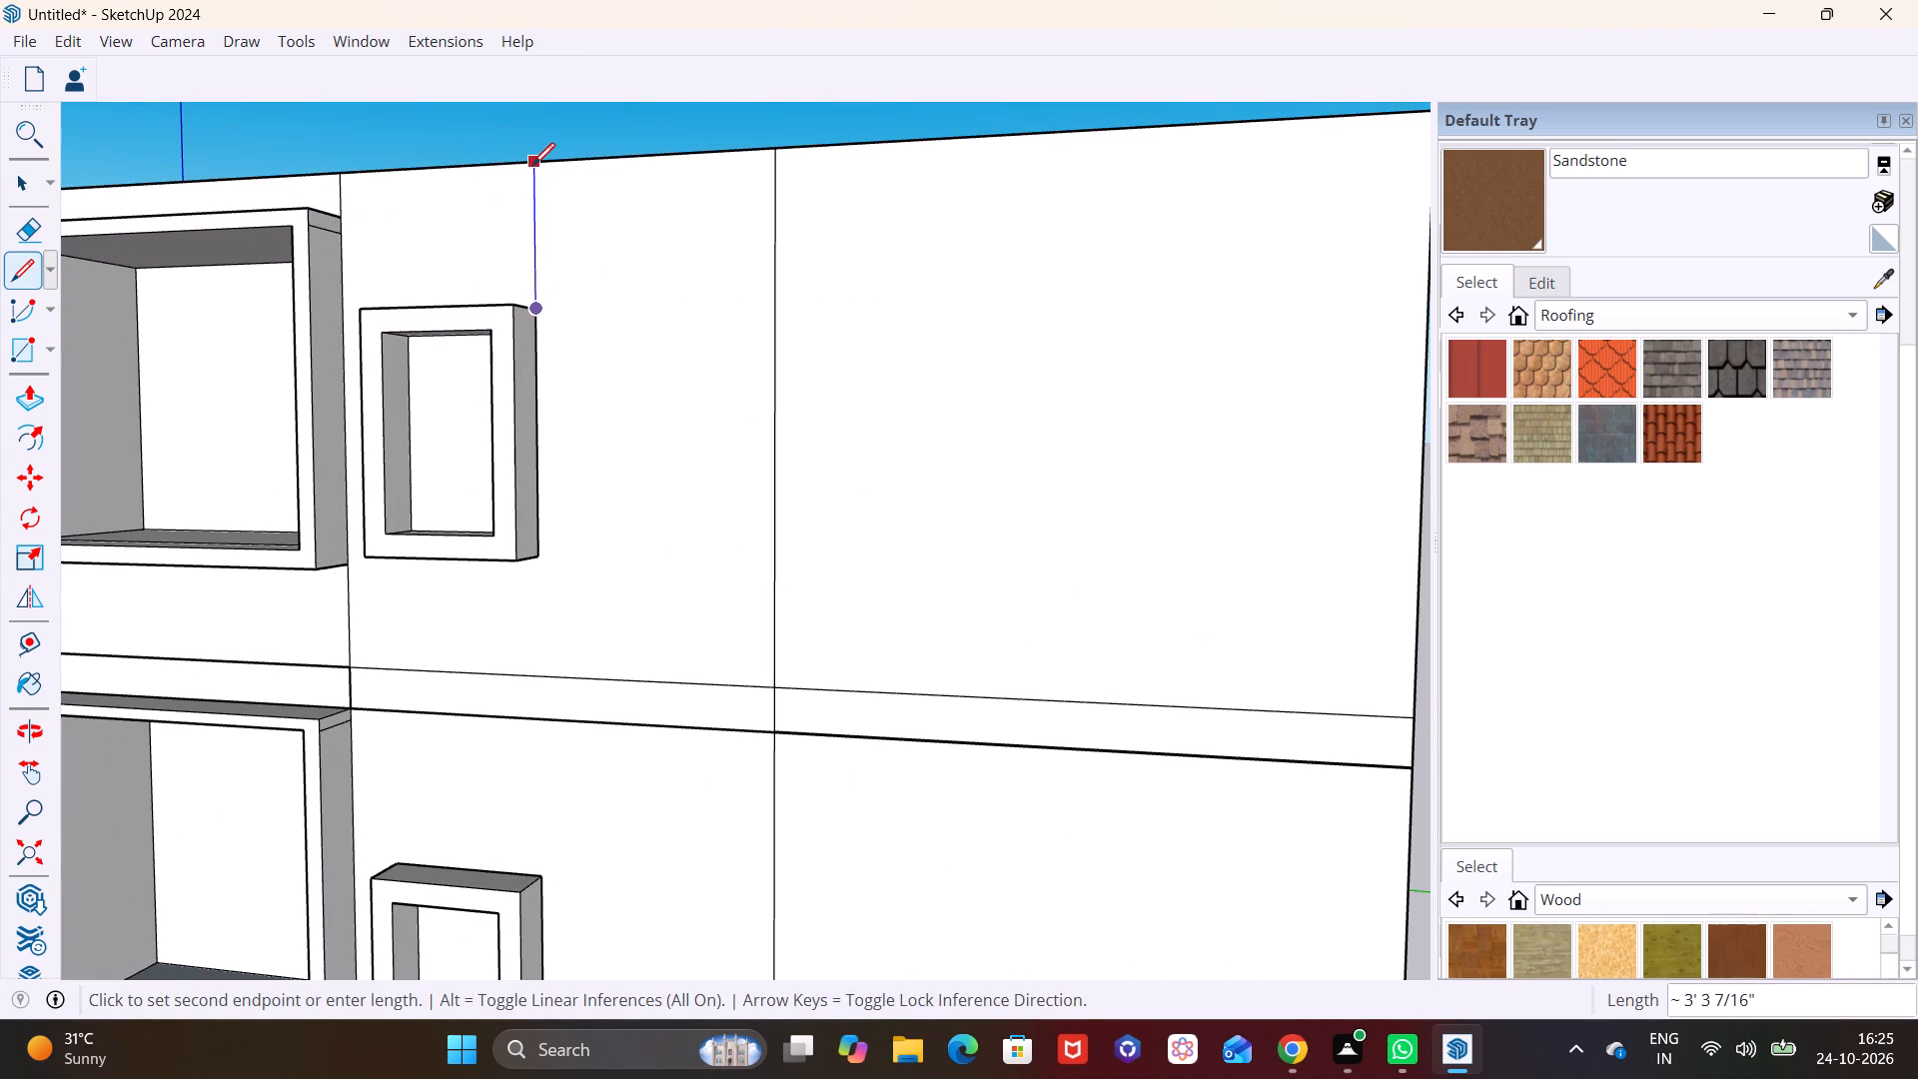
{"action": "left_click", "coordinate": [532, 165]}
Draw a vertical line about 46' 5" along the small window frames, from the ledge above the ground floor to the top frame's corner.
{"action": "left_click", "coordinate": [535, 311]}
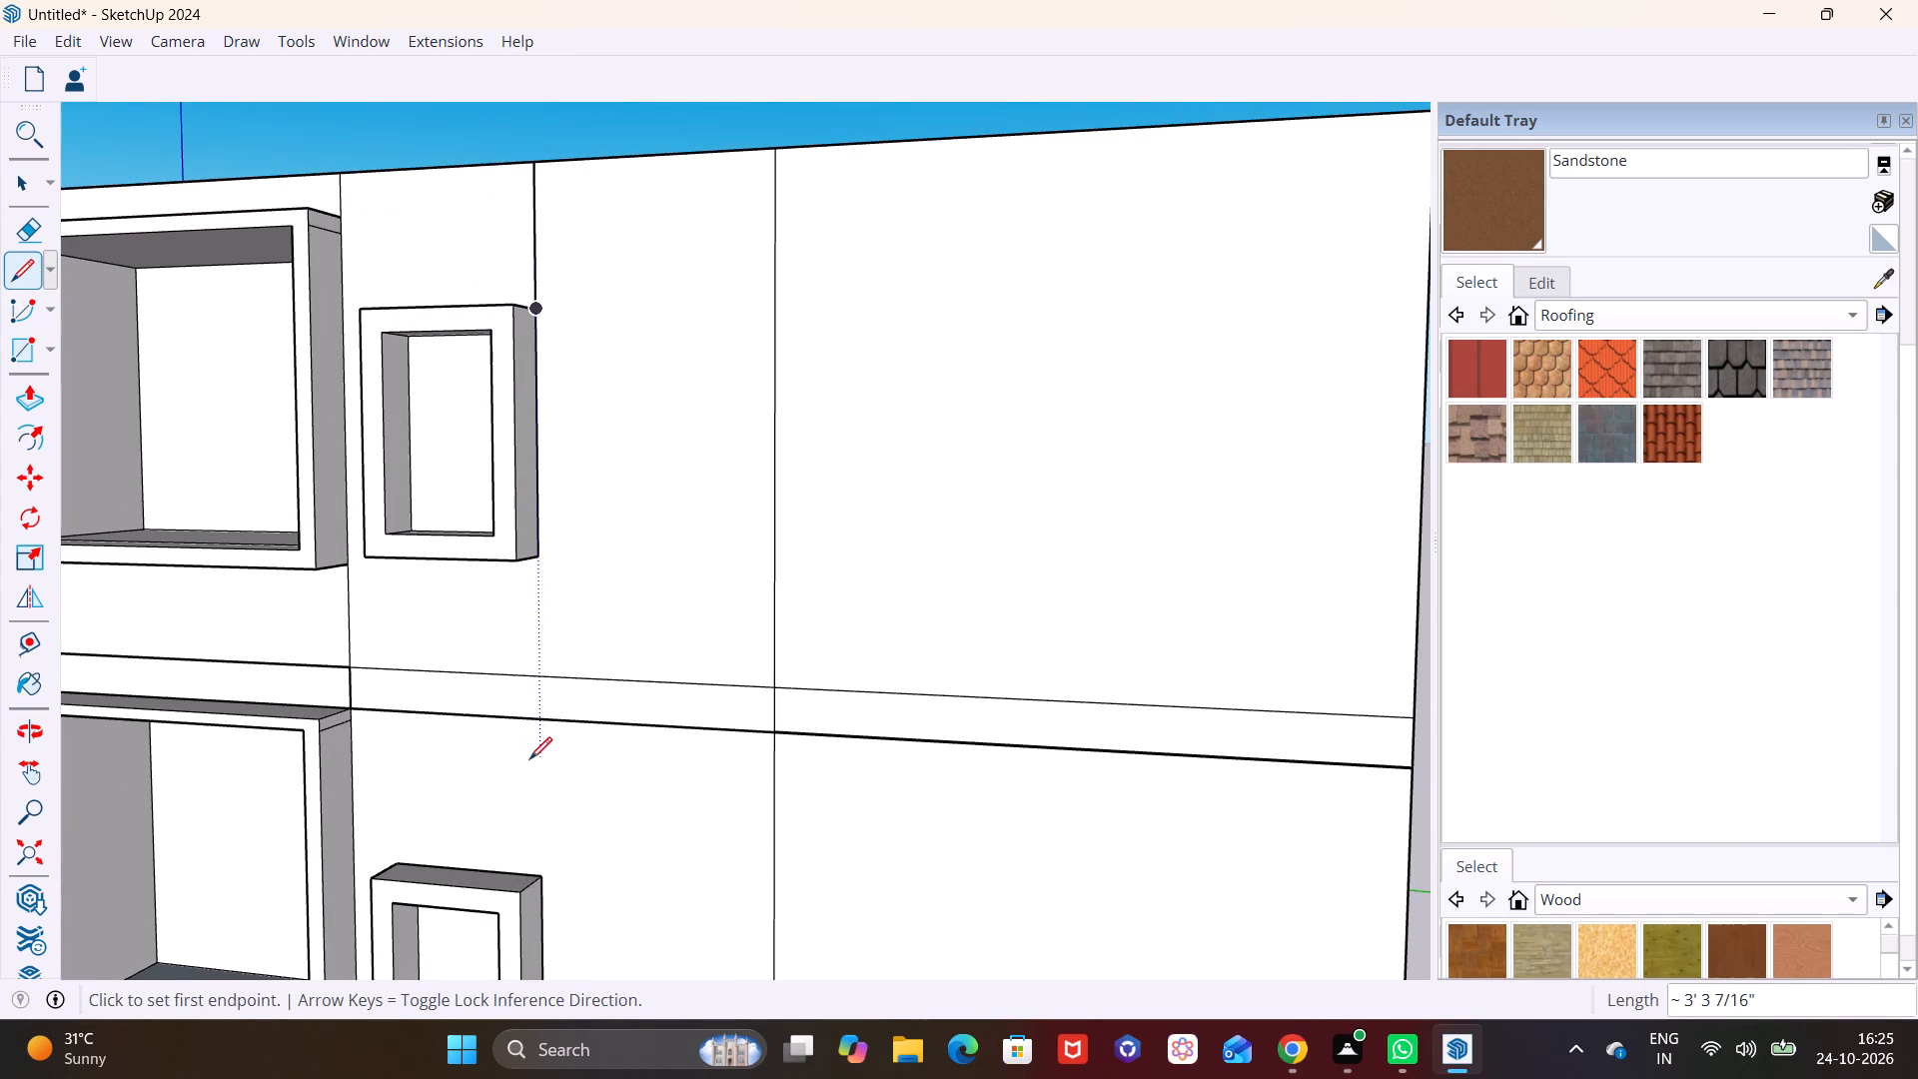
{"action": "middle_click_drag", "start_coordinate": [529, 759], "coordinate": [514, 394]}
{"action": "middle_click_drag", "start_coordinate": [534, 769], "coordinate": [566, 412], "text": "shift"}
{"action": "middle_click_drag", "start_coordinate": [578, 748], "coordinate": [637, 429], "text": "shift"}
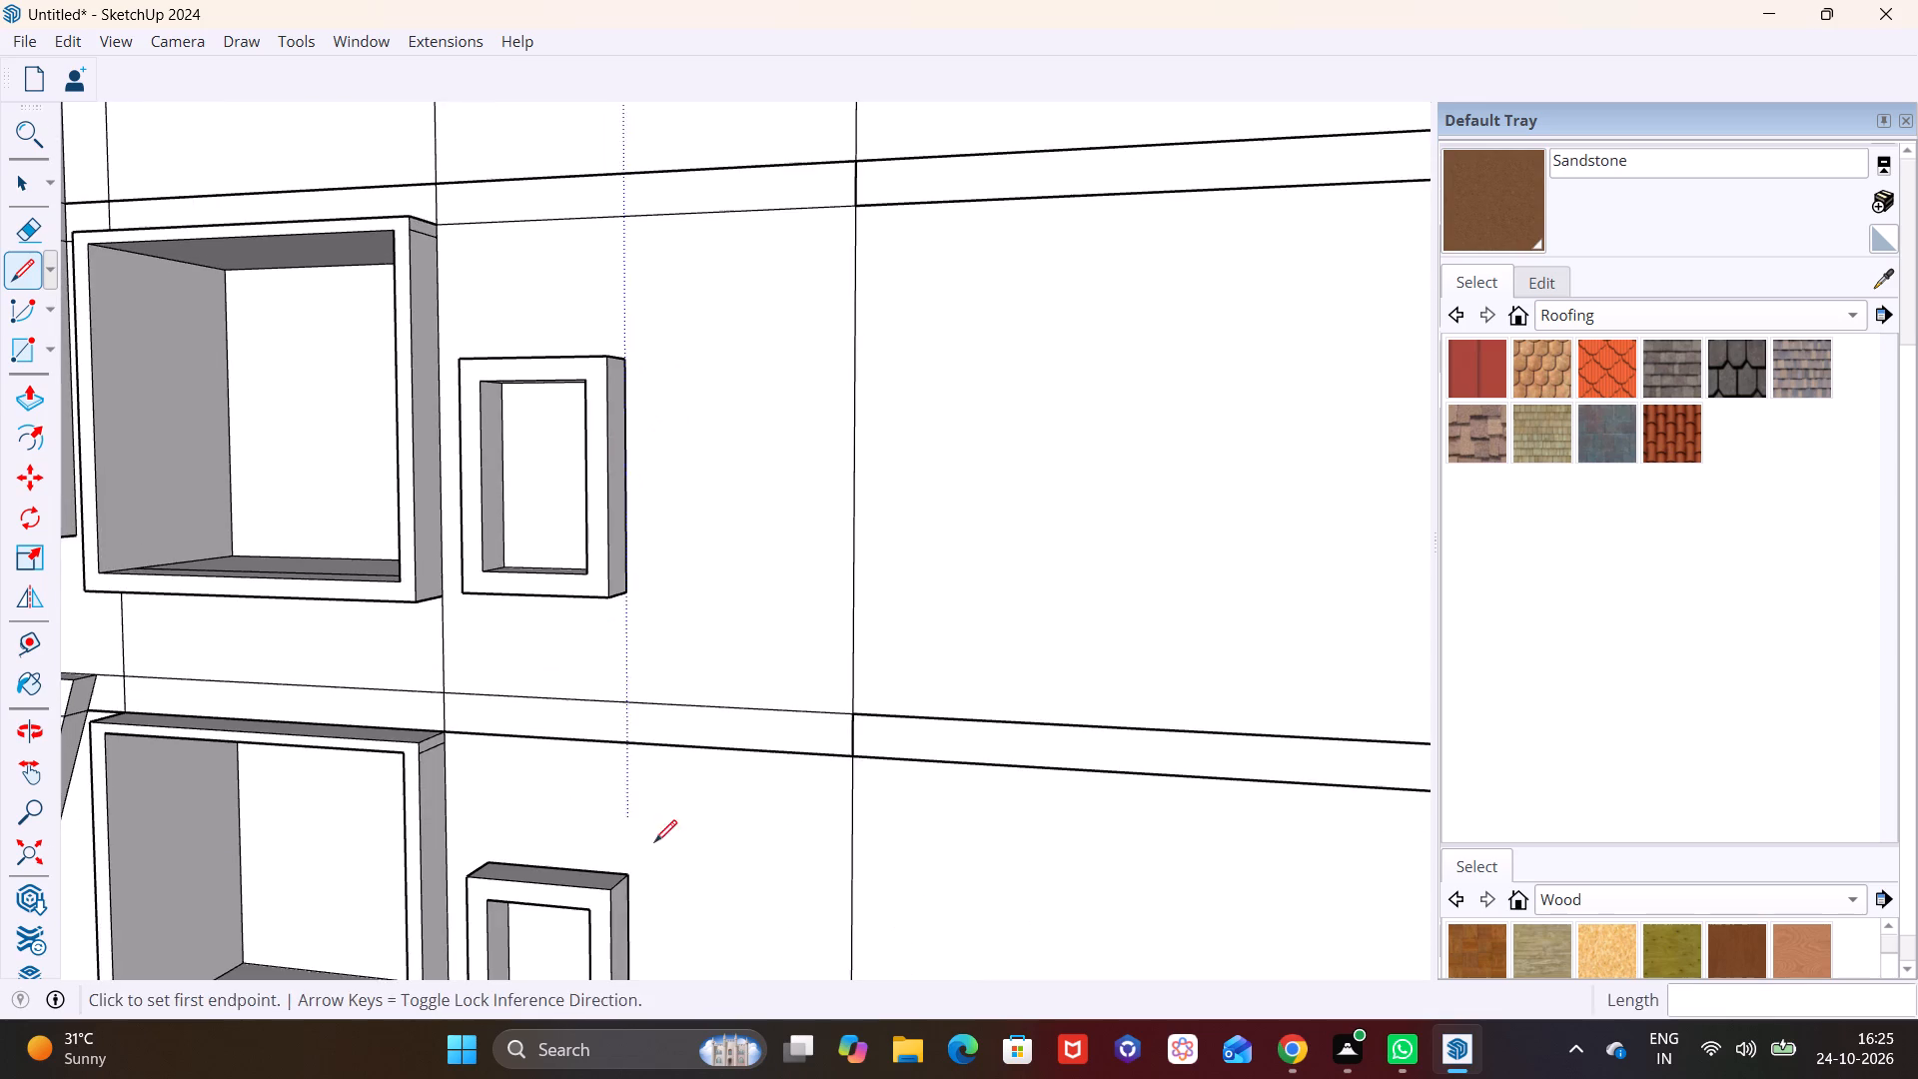
{"action": "middle_click_drag", "start_coordinate": [676, 866], "coordinate": [697, 526], "text": "shift"}
{"action": "left_click", "coordinate": [645, 868]}
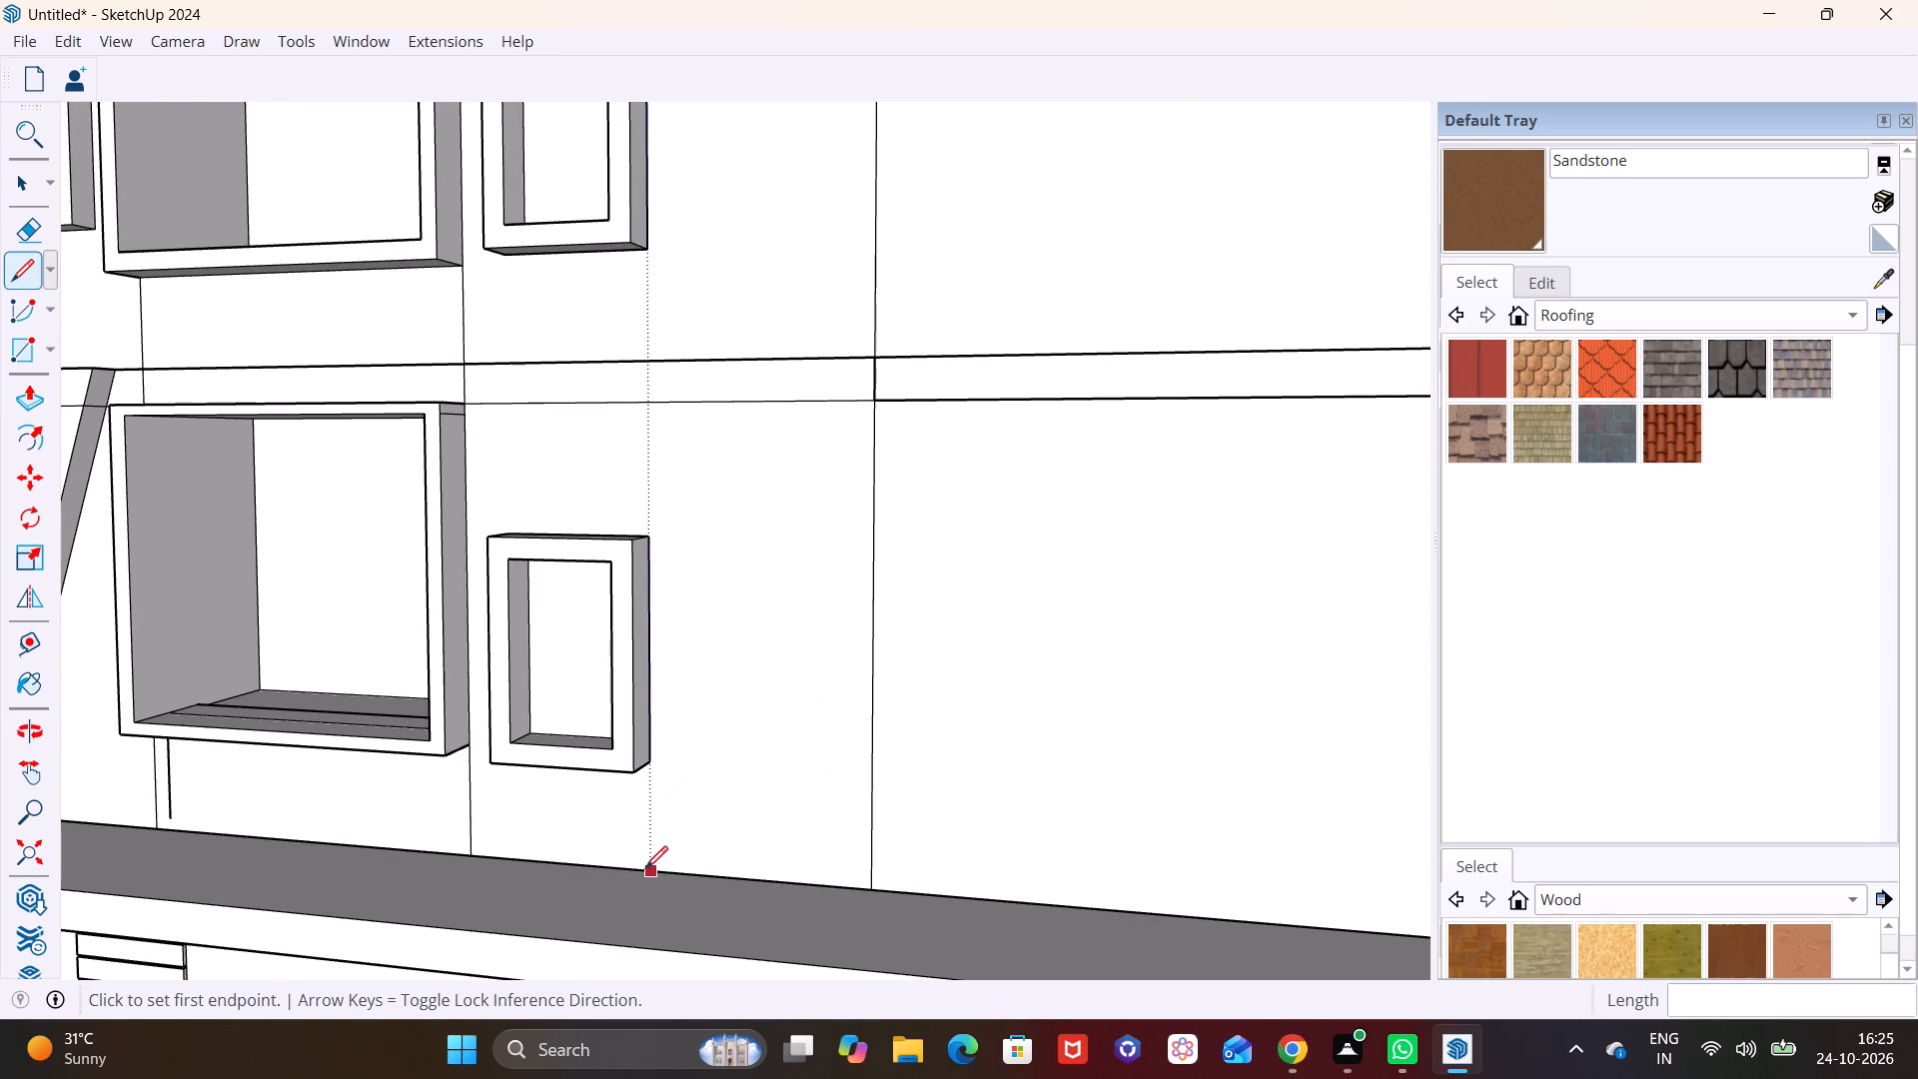
{"action": "middle_click_drag", "start_coordinate": [670, 449], "coordinate": [644, 1078], "text": "shift"}
{"action": "middle_click_drag", "start_coordinate": [620, 526], "coordinate": [648, 1078], "text": "shift"}
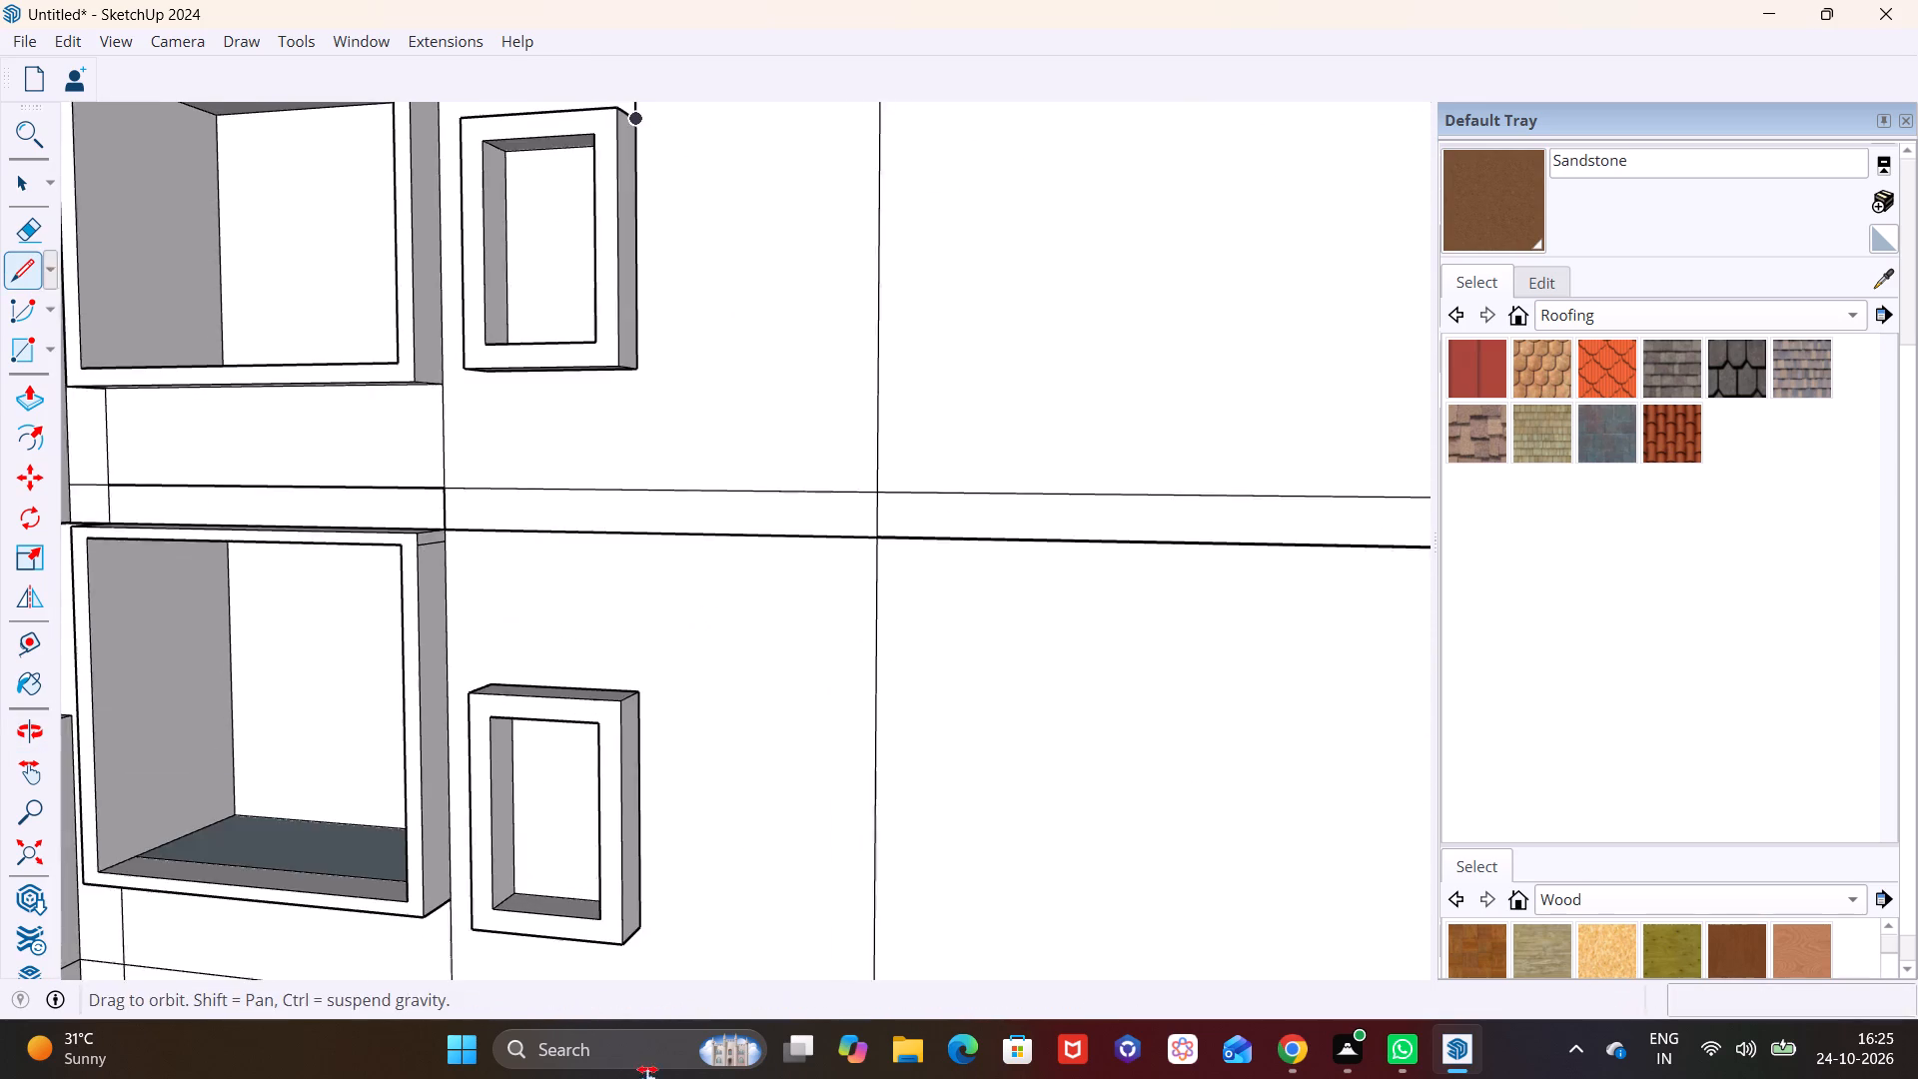
{"action": "middle_click_drag", "start_coordinate": [648, 1078], "coordinate": [649, 1061], "text": "shift"}
{"action": "middle_click_drag", "start_coordinate": [638, 687], "coordinate": [634, 1078], "text": "shift"}
{"action": "scroll", "coordinate": [634, 1078], "scroll_direction": "up", "scroll_amount": 1, "text": "shift"}
{"action": "left_click", "coordinate": [635, 508]}
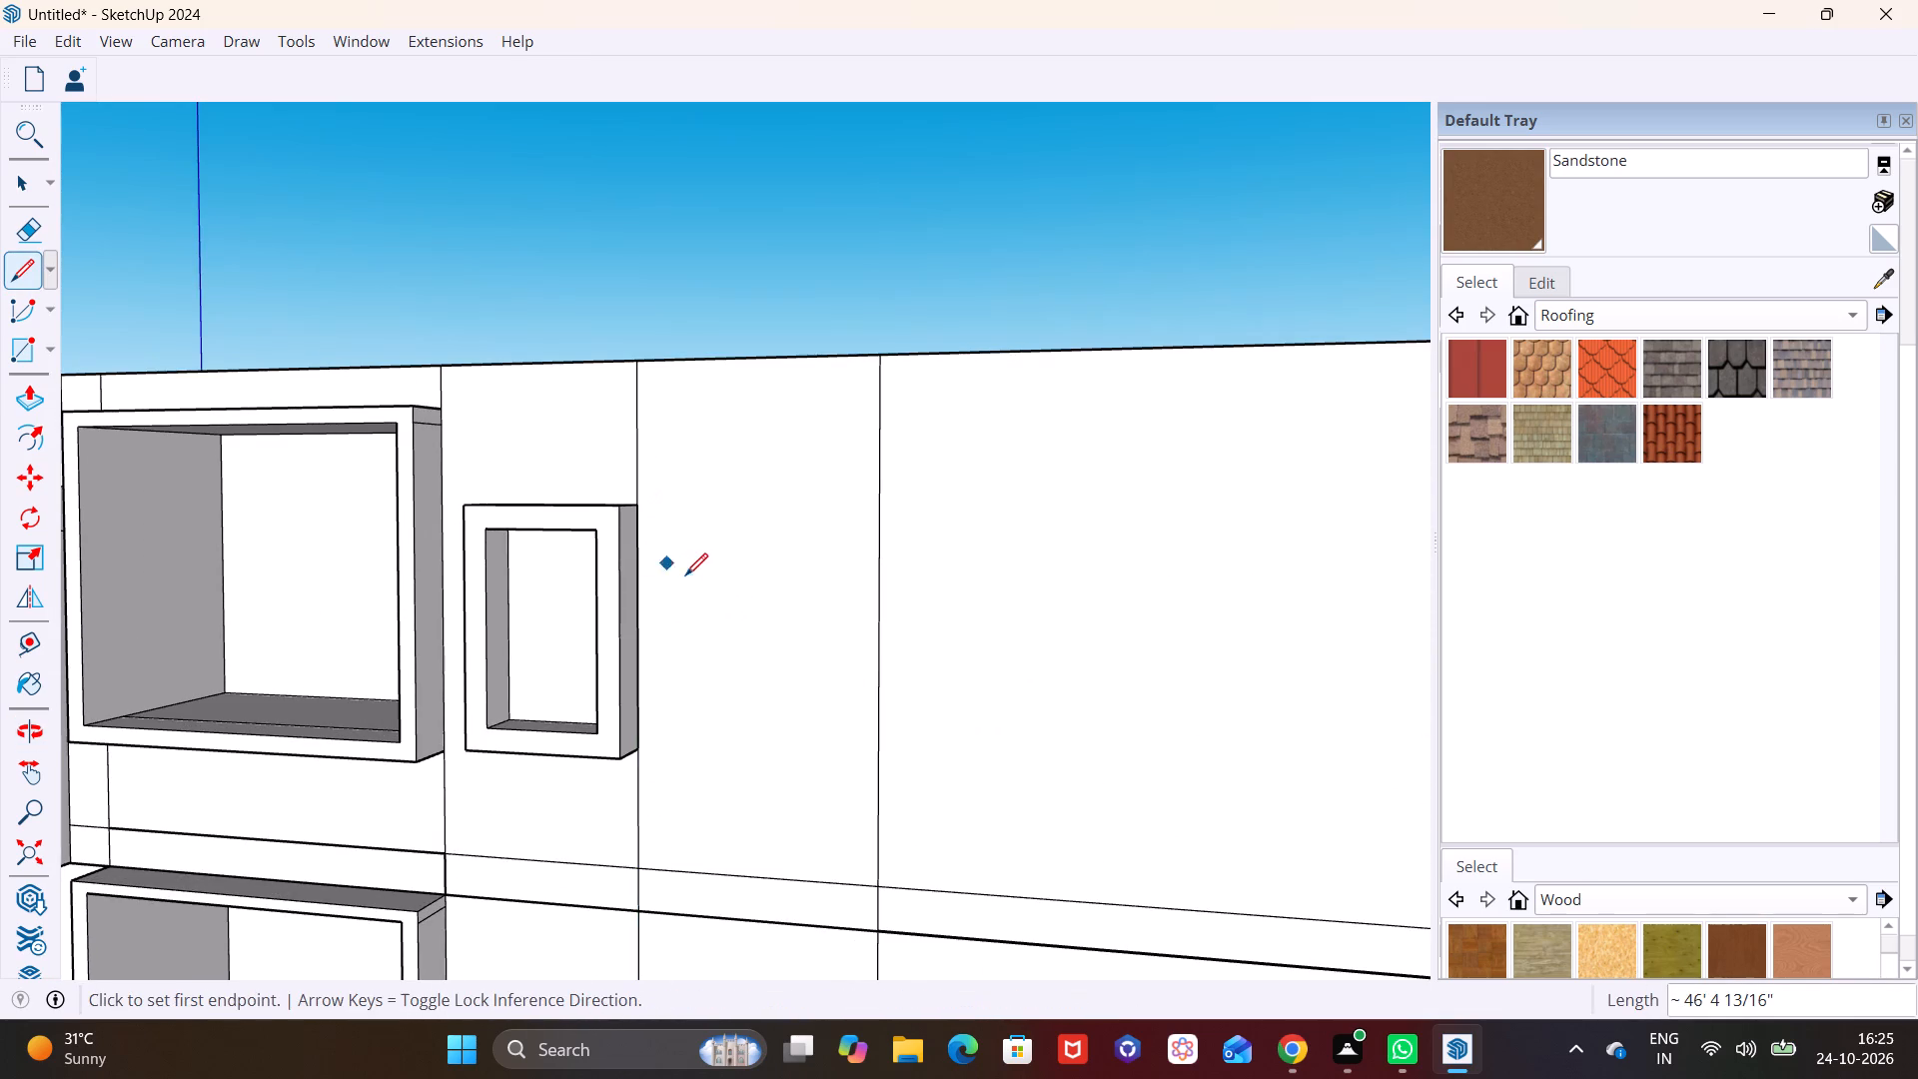
{"action": "key", "text": "space"}
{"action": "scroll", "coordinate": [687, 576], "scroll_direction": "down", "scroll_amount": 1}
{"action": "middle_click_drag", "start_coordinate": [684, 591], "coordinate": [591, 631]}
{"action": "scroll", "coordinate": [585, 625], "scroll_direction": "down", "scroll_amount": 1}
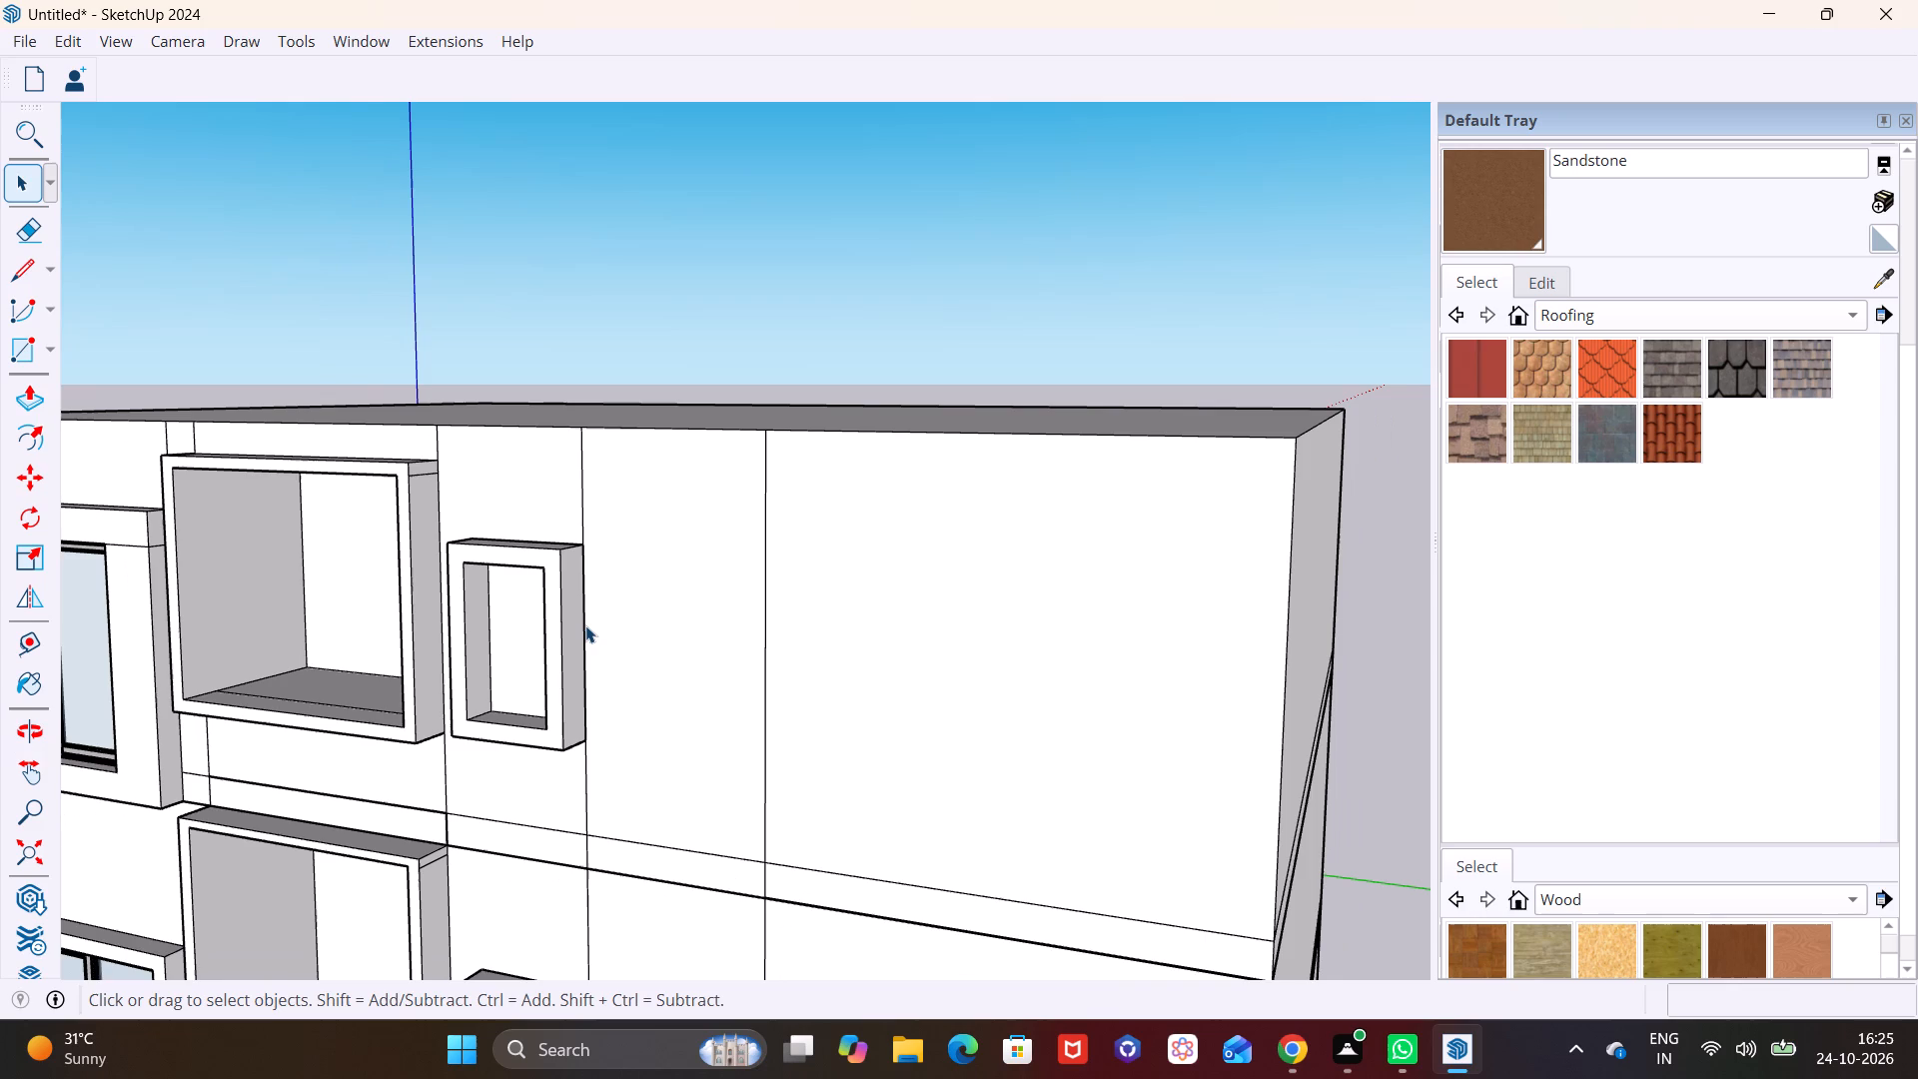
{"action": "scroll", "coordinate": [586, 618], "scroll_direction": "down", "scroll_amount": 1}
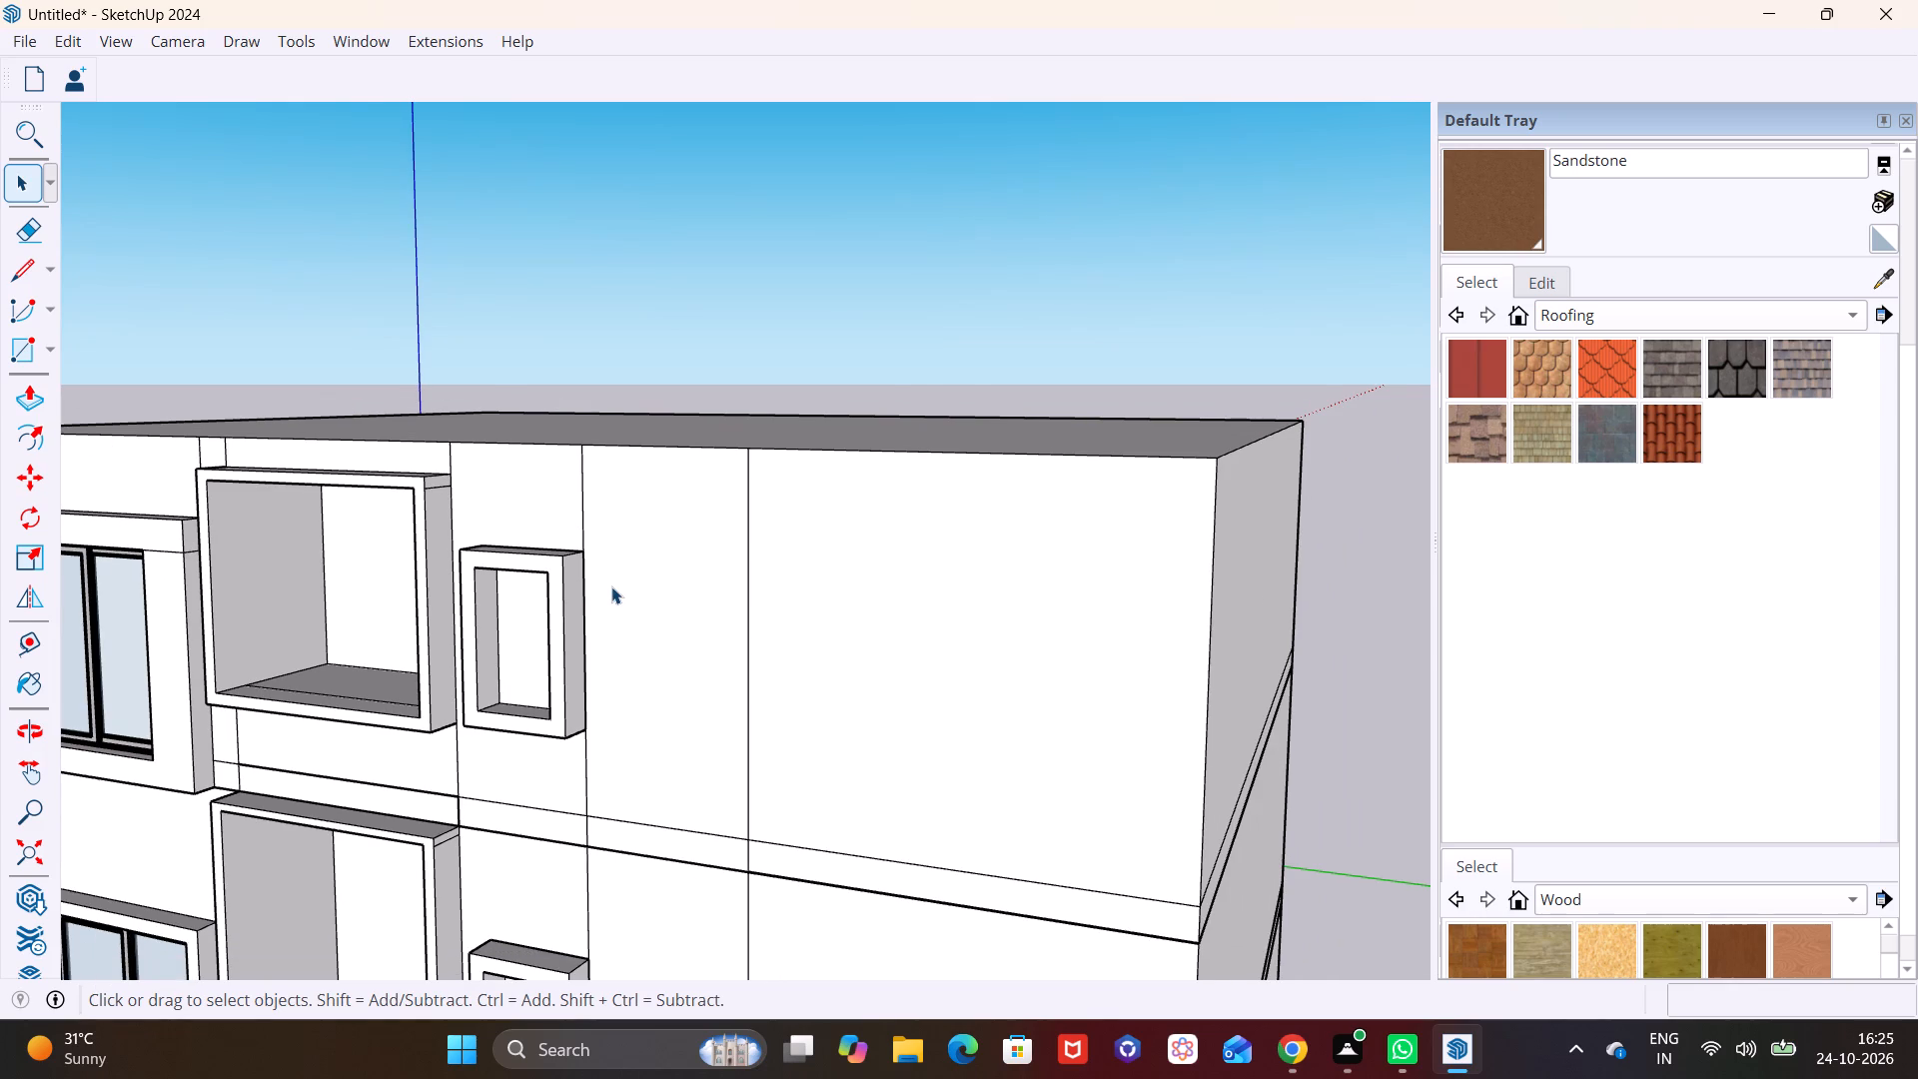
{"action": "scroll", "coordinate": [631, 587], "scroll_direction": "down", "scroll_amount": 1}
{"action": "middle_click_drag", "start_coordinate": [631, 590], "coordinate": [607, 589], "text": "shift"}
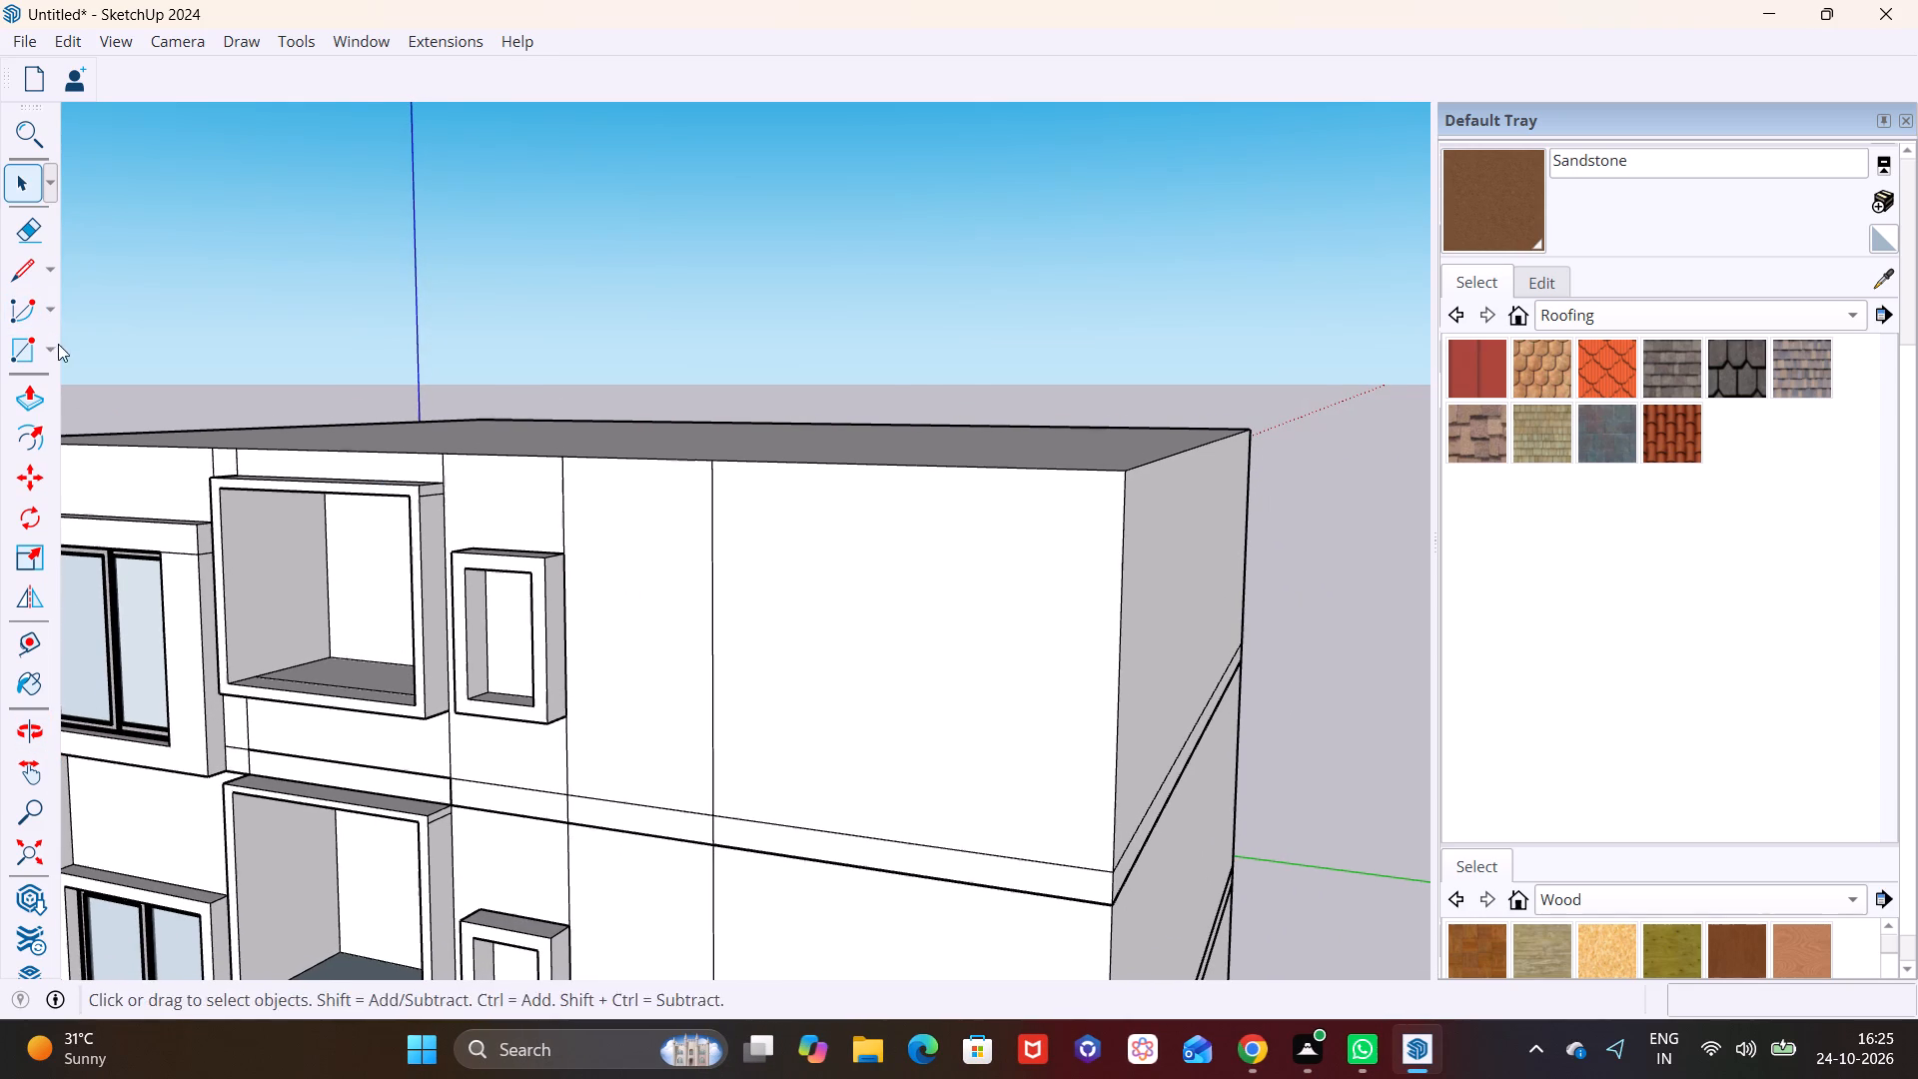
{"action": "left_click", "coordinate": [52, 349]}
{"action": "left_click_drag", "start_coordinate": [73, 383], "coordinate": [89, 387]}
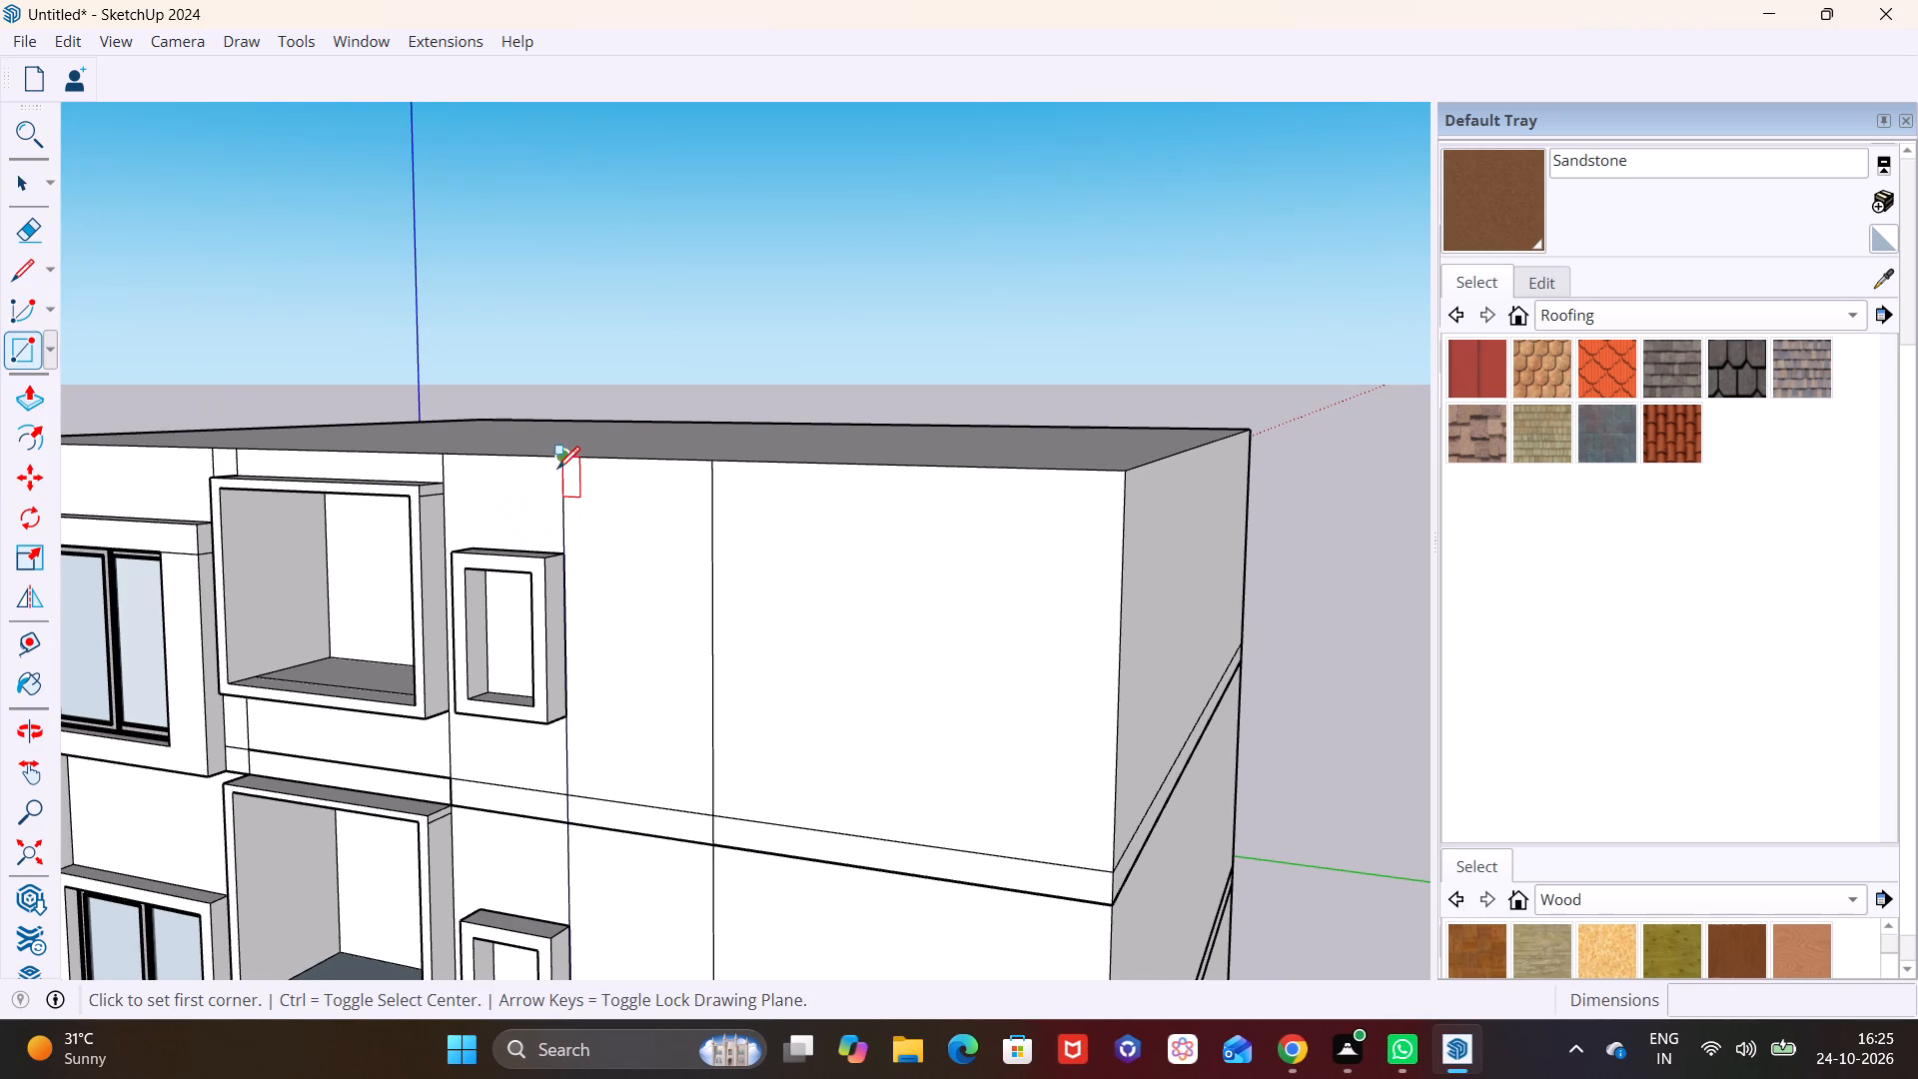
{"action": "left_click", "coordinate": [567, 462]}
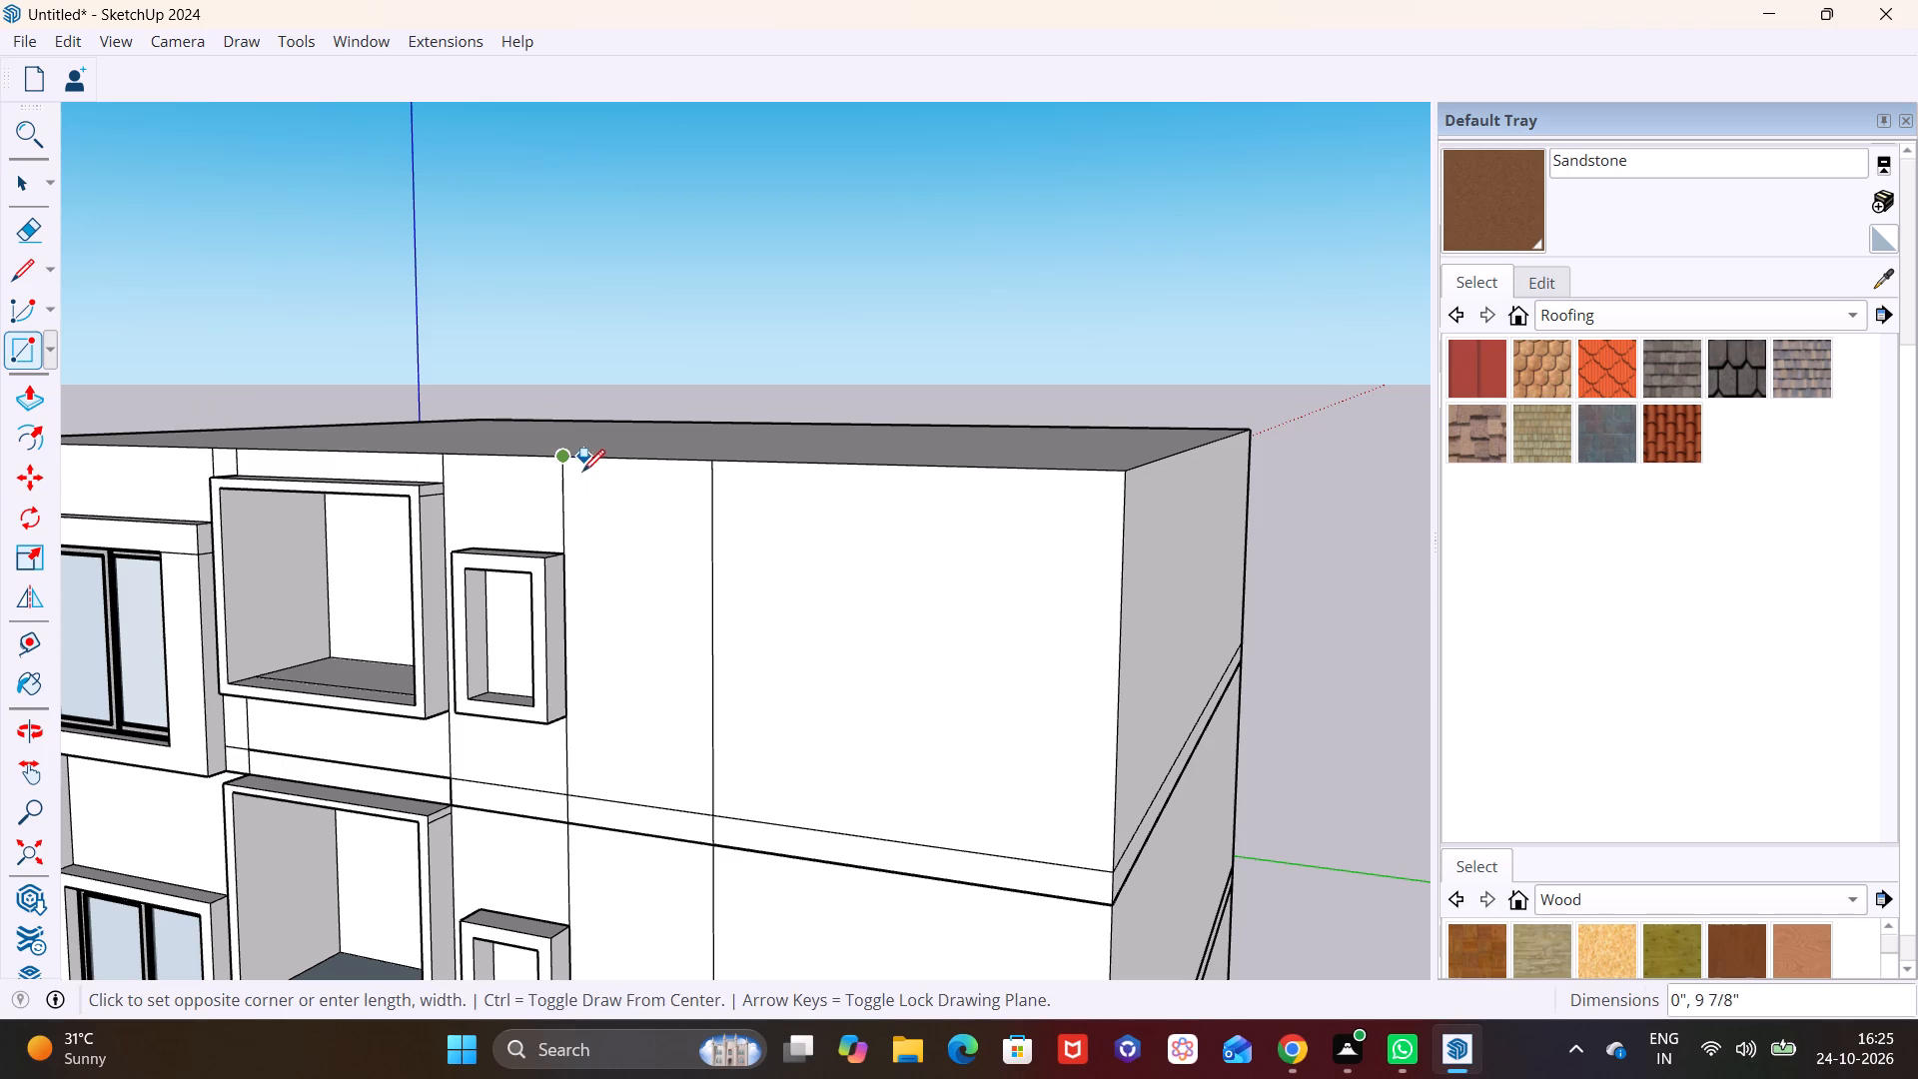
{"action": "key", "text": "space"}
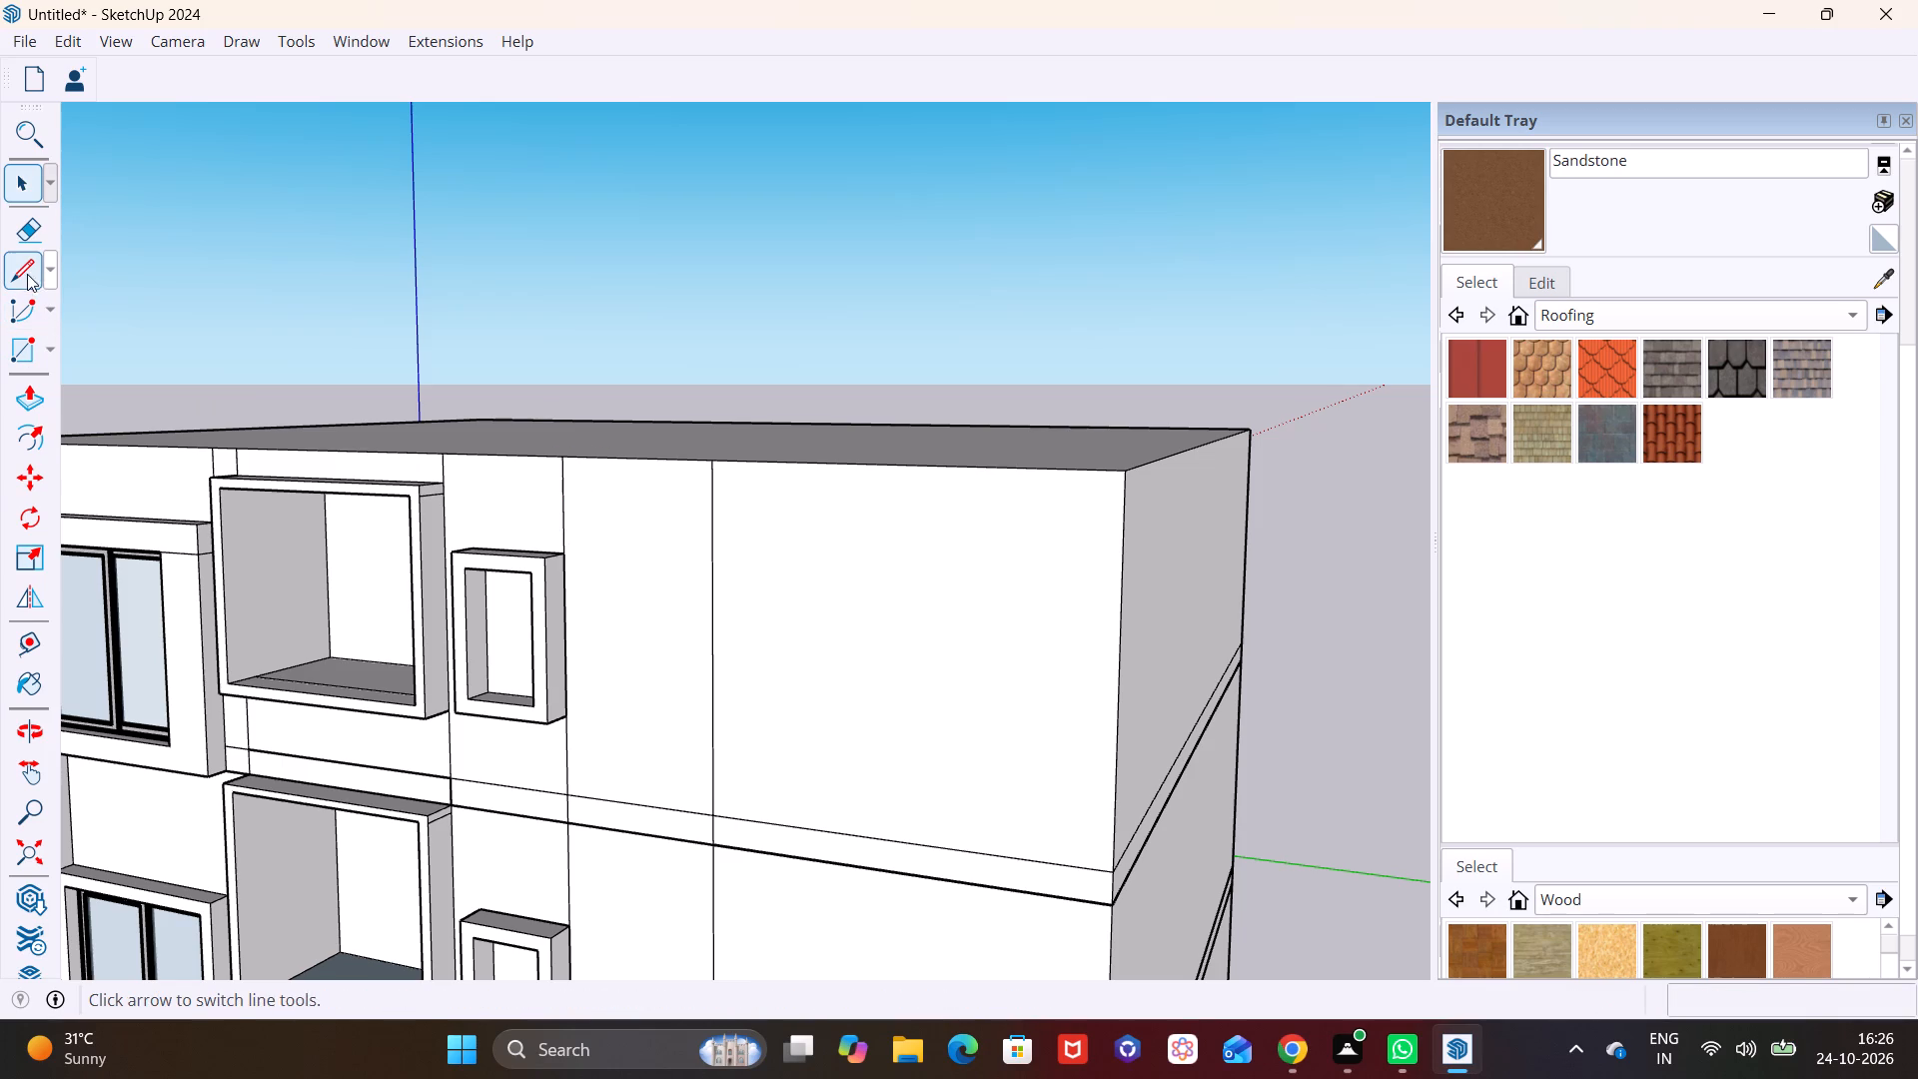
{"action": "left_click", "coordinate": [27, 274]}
Draw a long horizontal rectangle about 1' high on the top-floor wall, starting on the new vertical line just below the roof edge.
{"action": "left_click", "coordinate": [51, 350]}
{"action": "left_click", "coordinate": [63, 383]}
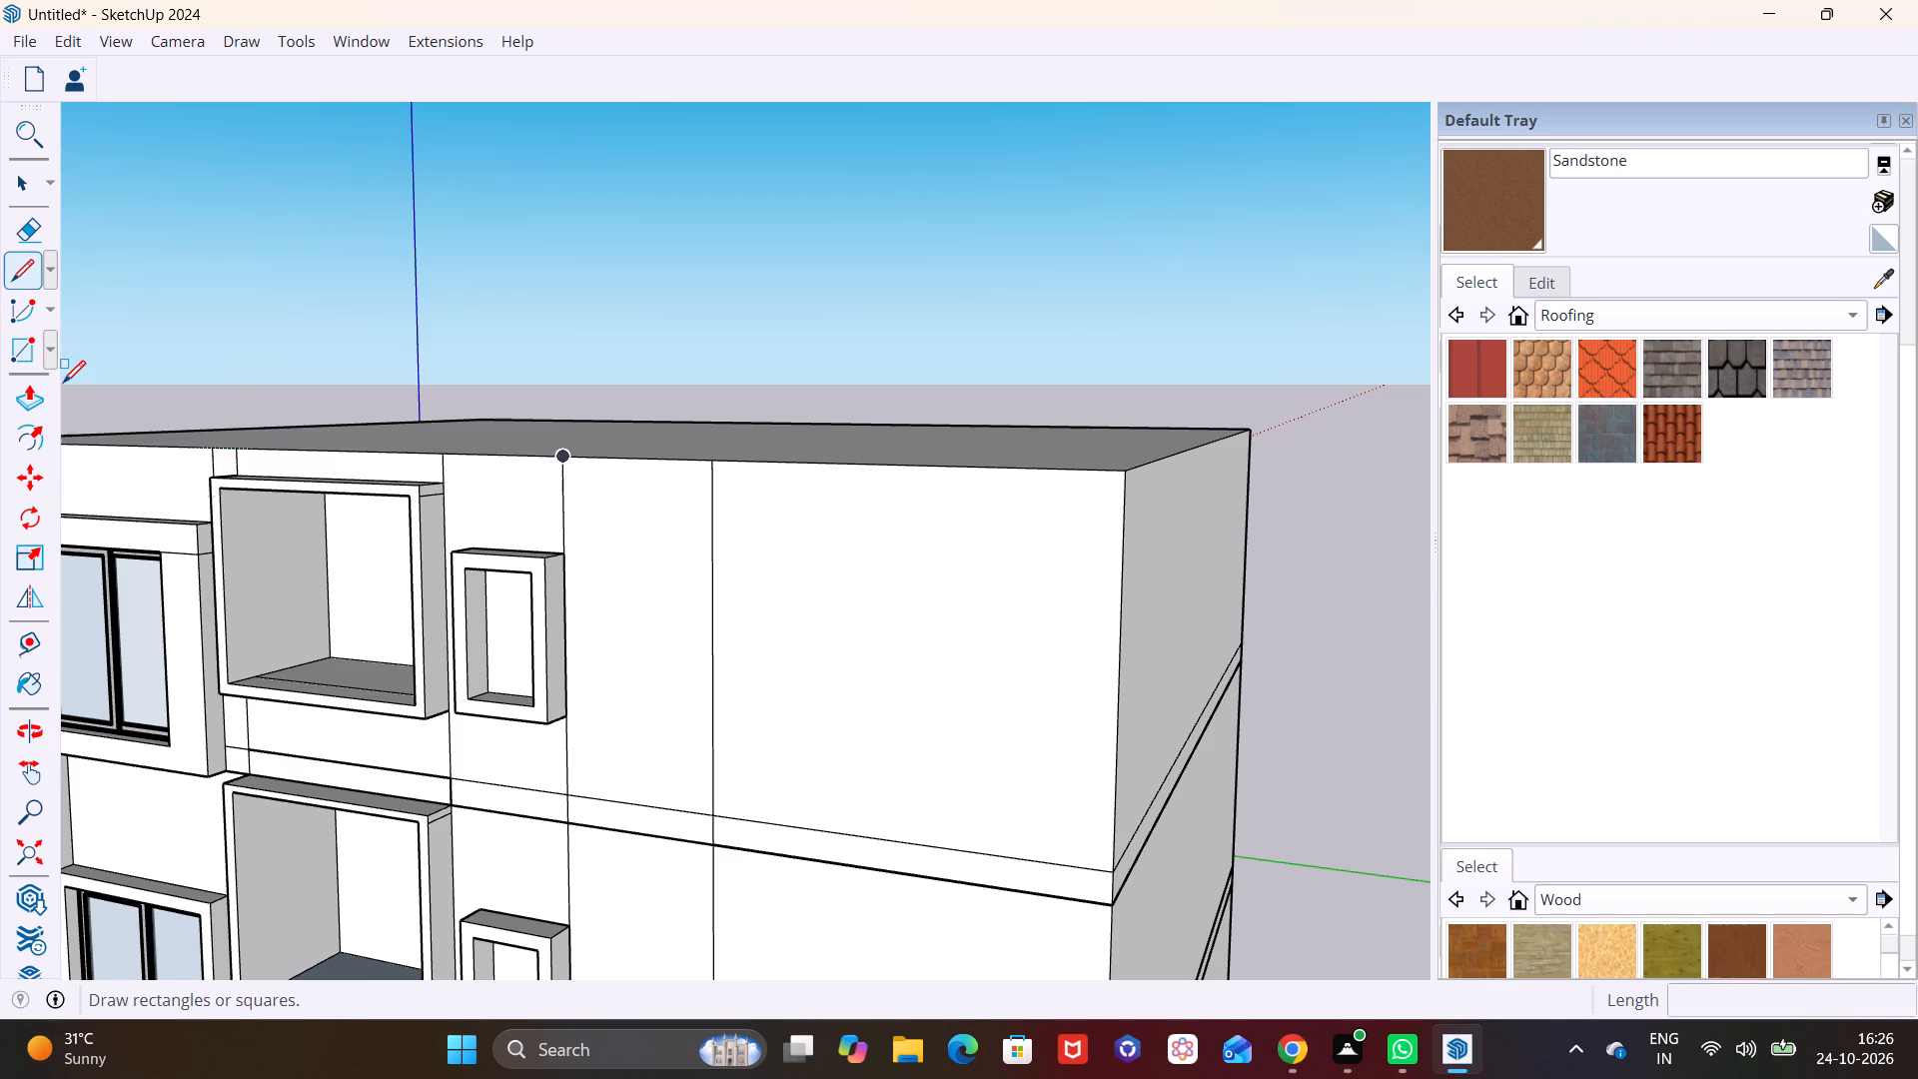
{"action": "left_click", "coordinate": [567, 508]}
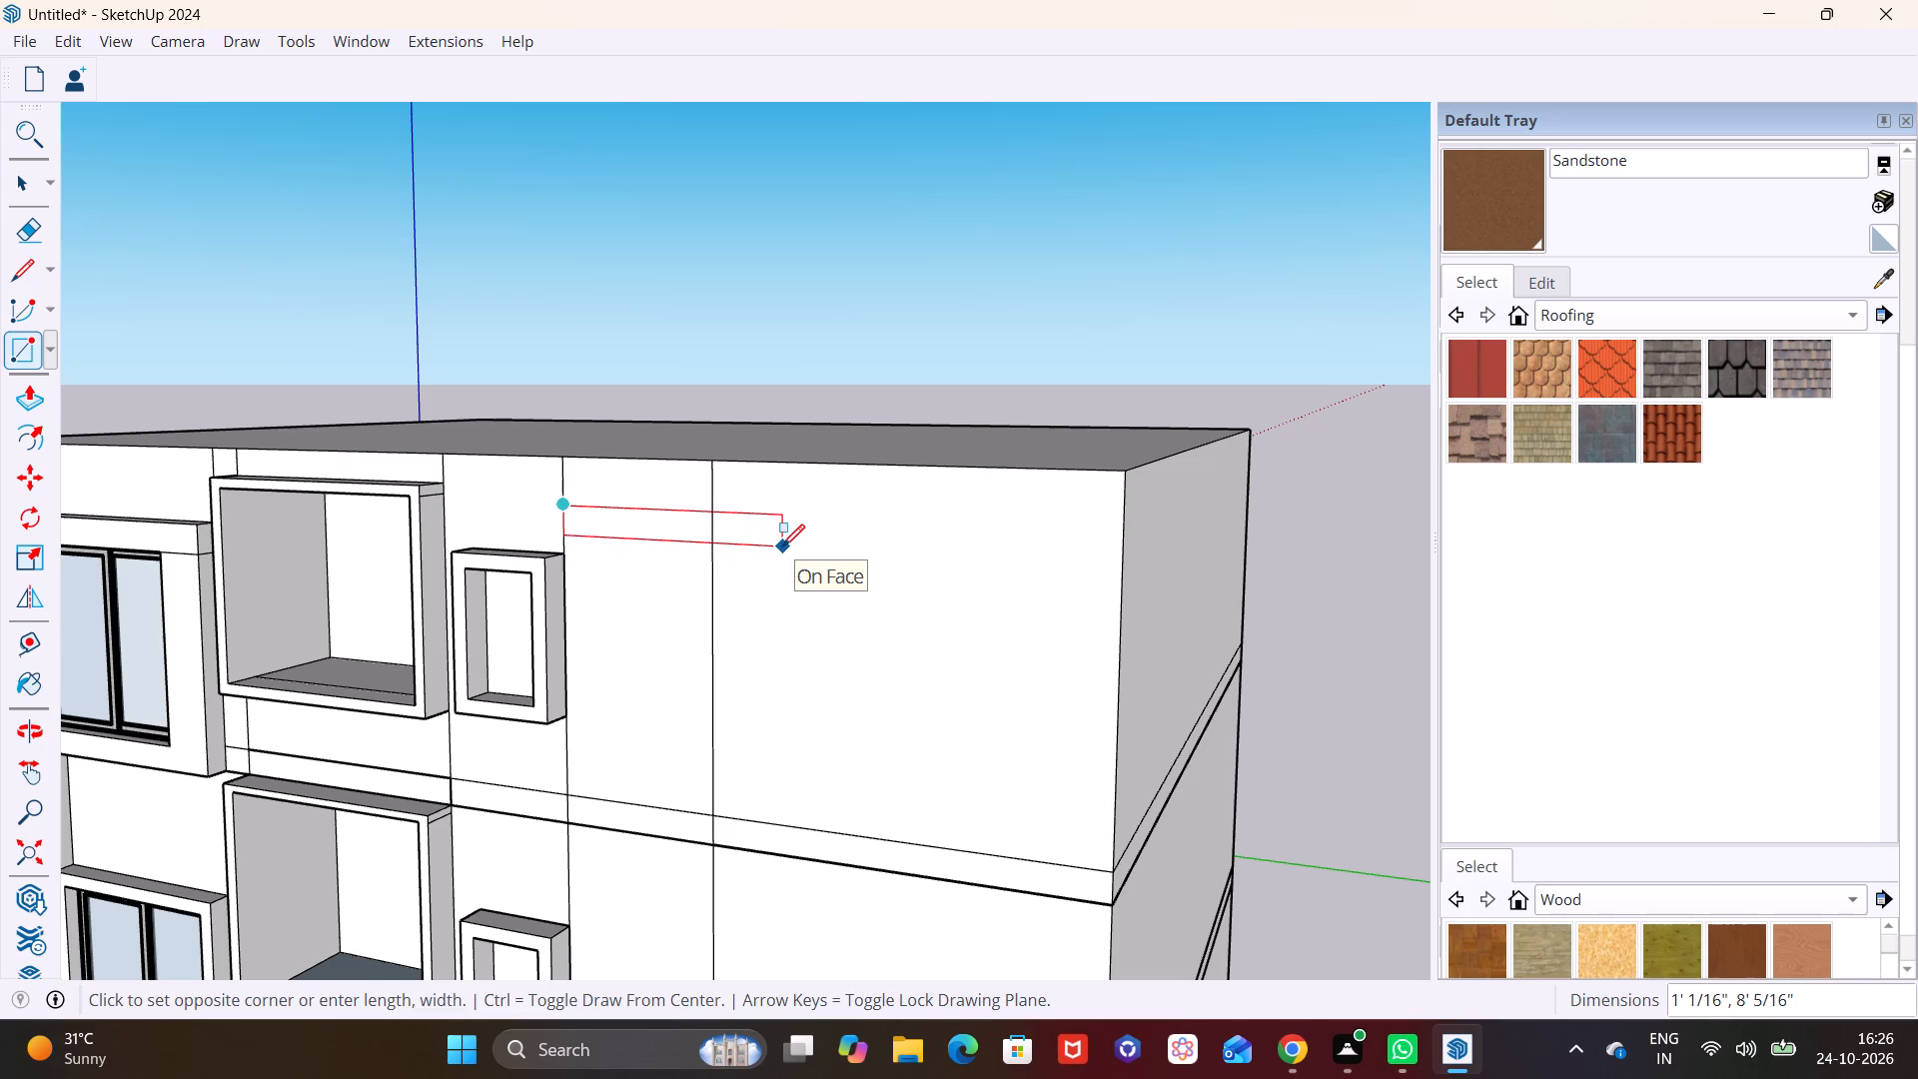
{"action": "left_click", "coordinate": [892, 552]}
{"action": "key", "text": "space"}
Delete the segment of the old vertical wall line that crosses the new rectangle.
{"action": "left_click", "coordinate": [840, 527]}
{"action": "middle_click_drag", "start_coordinate": [777, 607], "coordinate": [462, 664]}
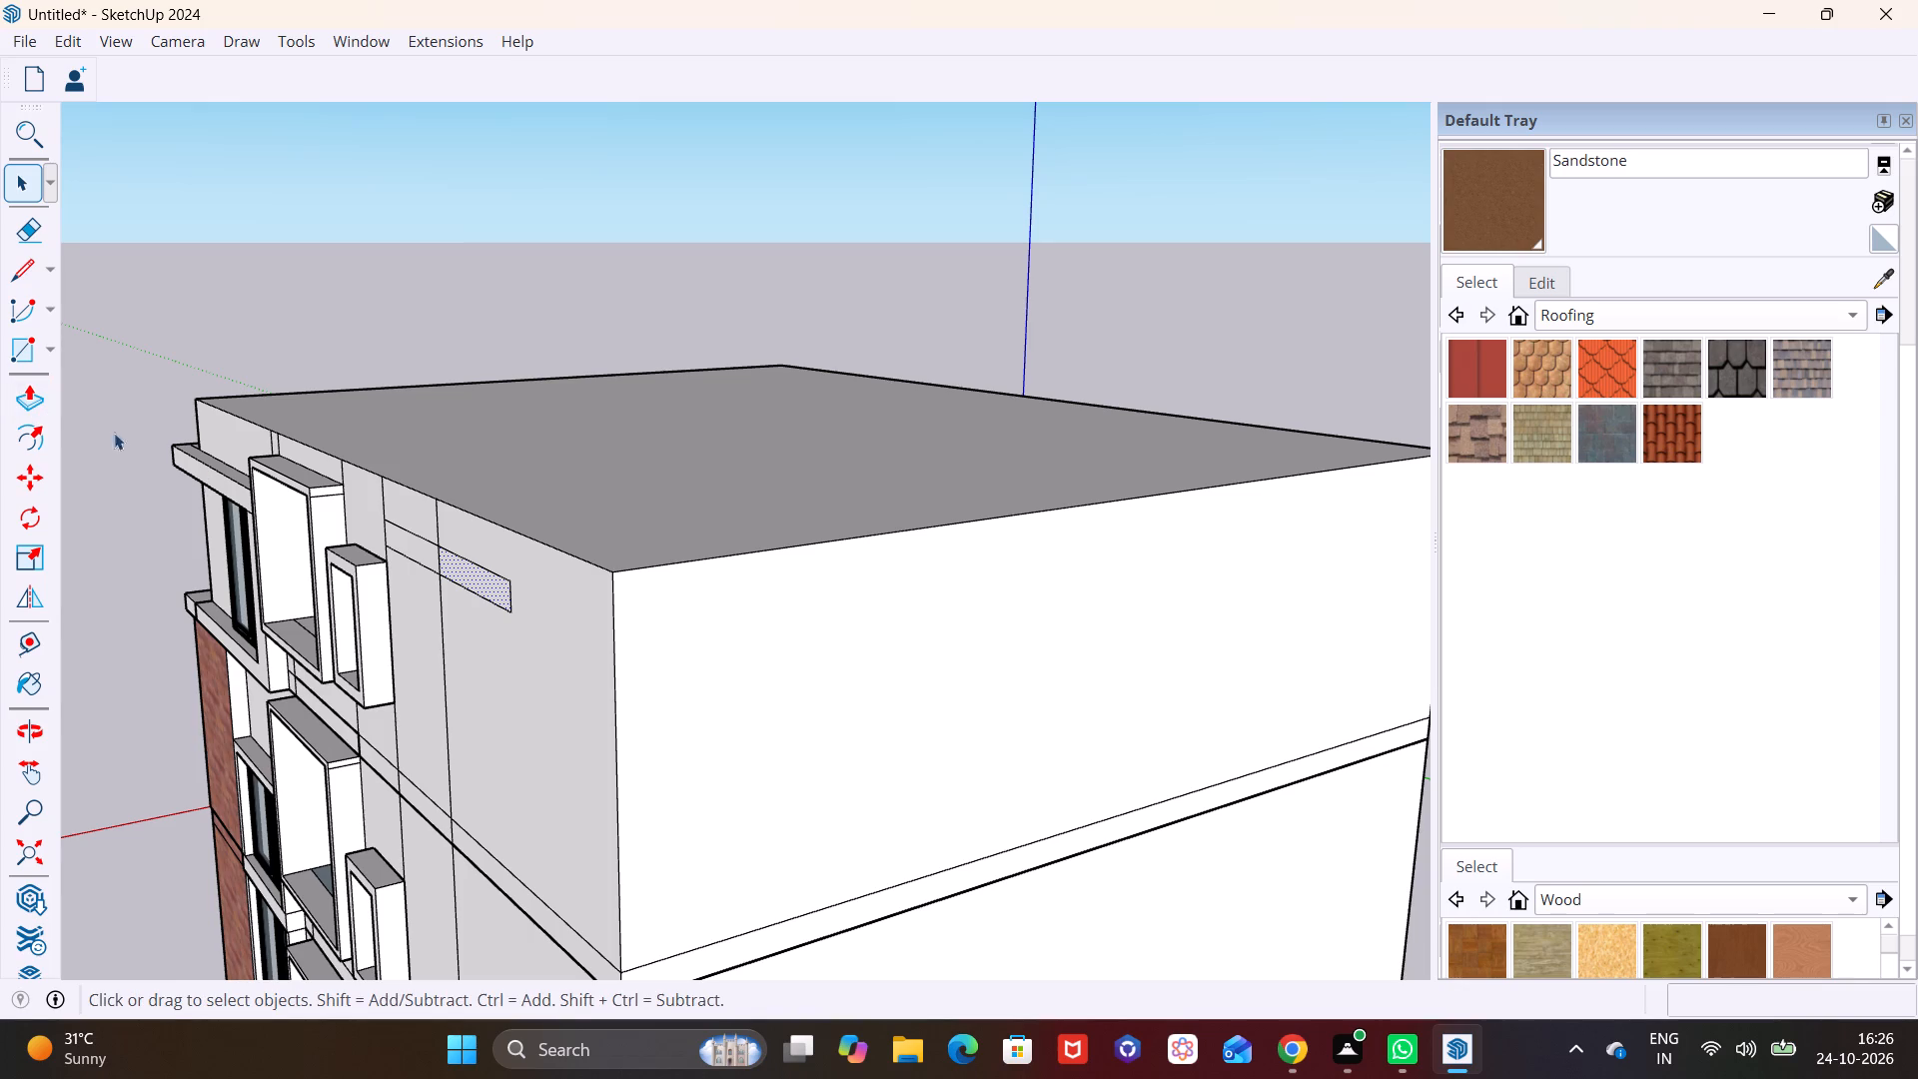
{"action": "scroll", "coordinate": [483, 626], "scroll_direction": "up", "scroll_amount": 7}
{"action": "key", "text": "space"}
{"action": "left_click", "coordinate": [411, 498]}
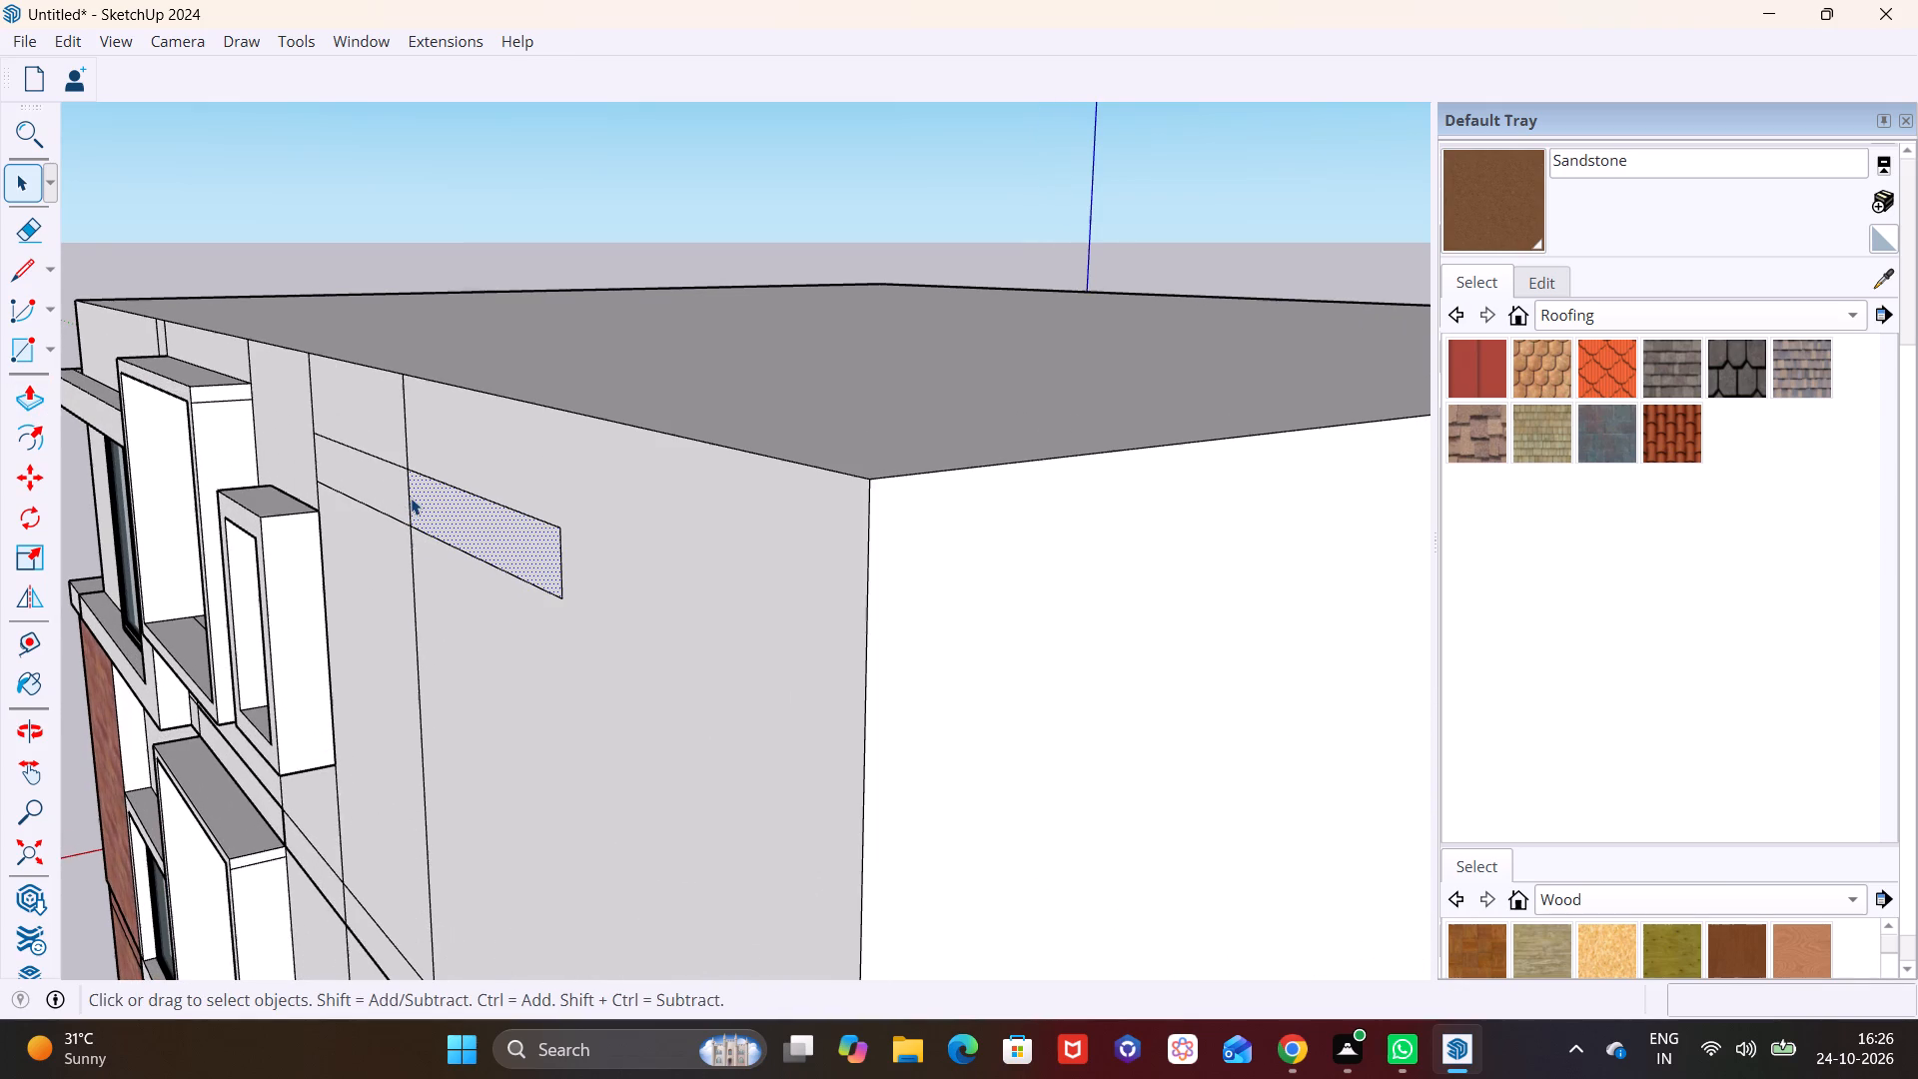
{"action": "key", "text": "Delete"}
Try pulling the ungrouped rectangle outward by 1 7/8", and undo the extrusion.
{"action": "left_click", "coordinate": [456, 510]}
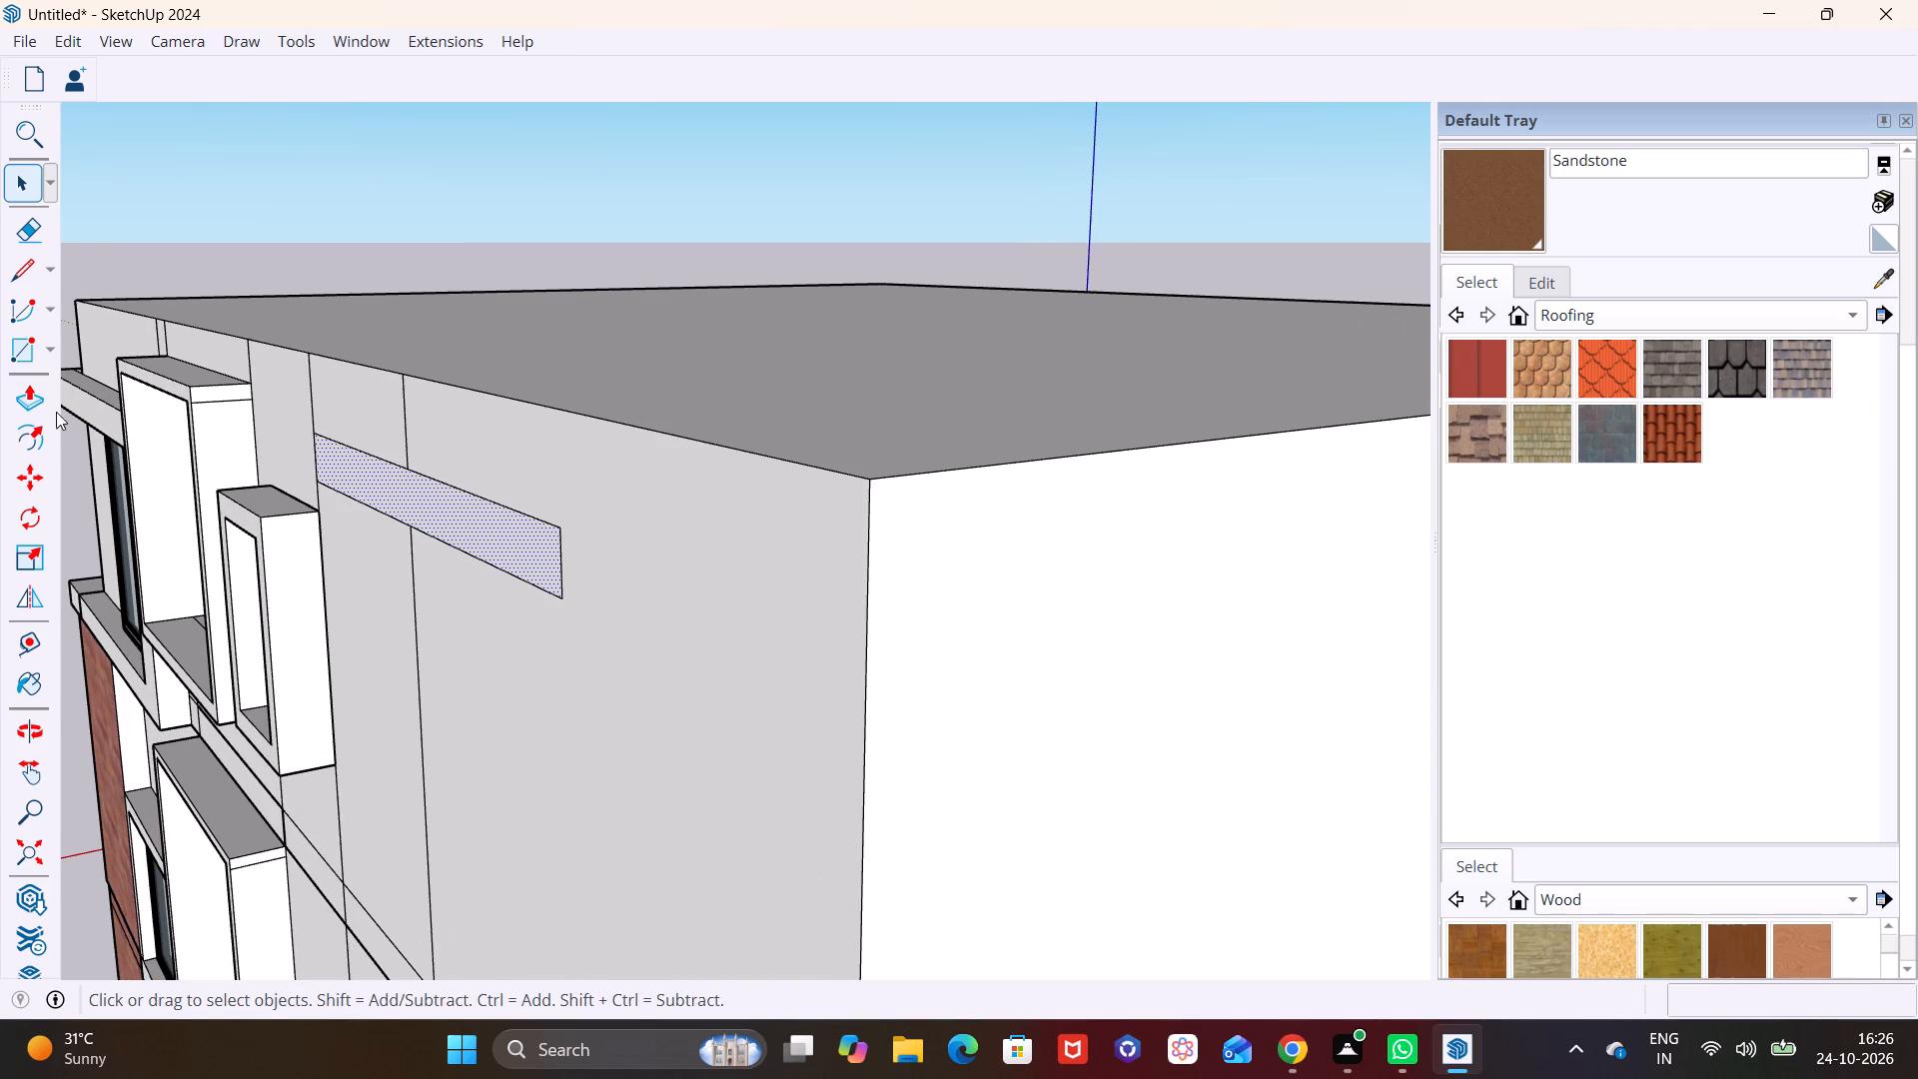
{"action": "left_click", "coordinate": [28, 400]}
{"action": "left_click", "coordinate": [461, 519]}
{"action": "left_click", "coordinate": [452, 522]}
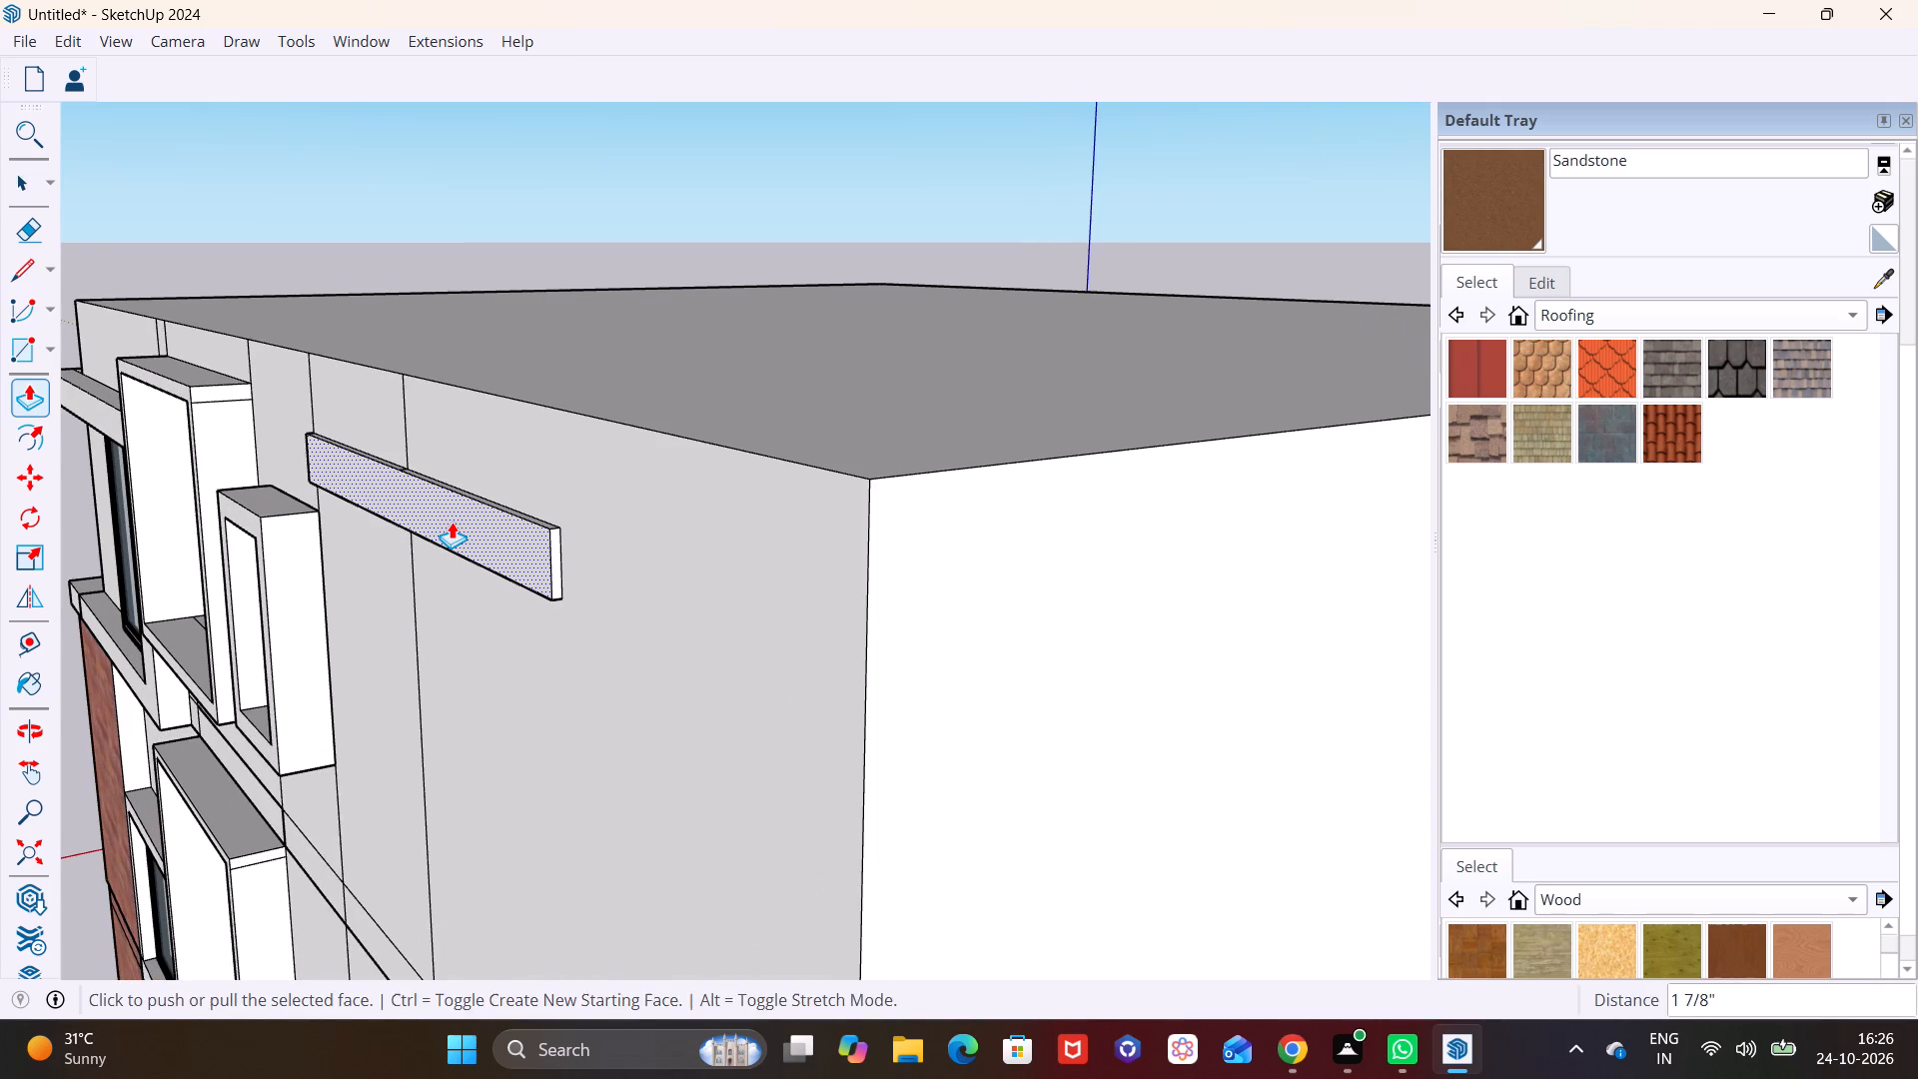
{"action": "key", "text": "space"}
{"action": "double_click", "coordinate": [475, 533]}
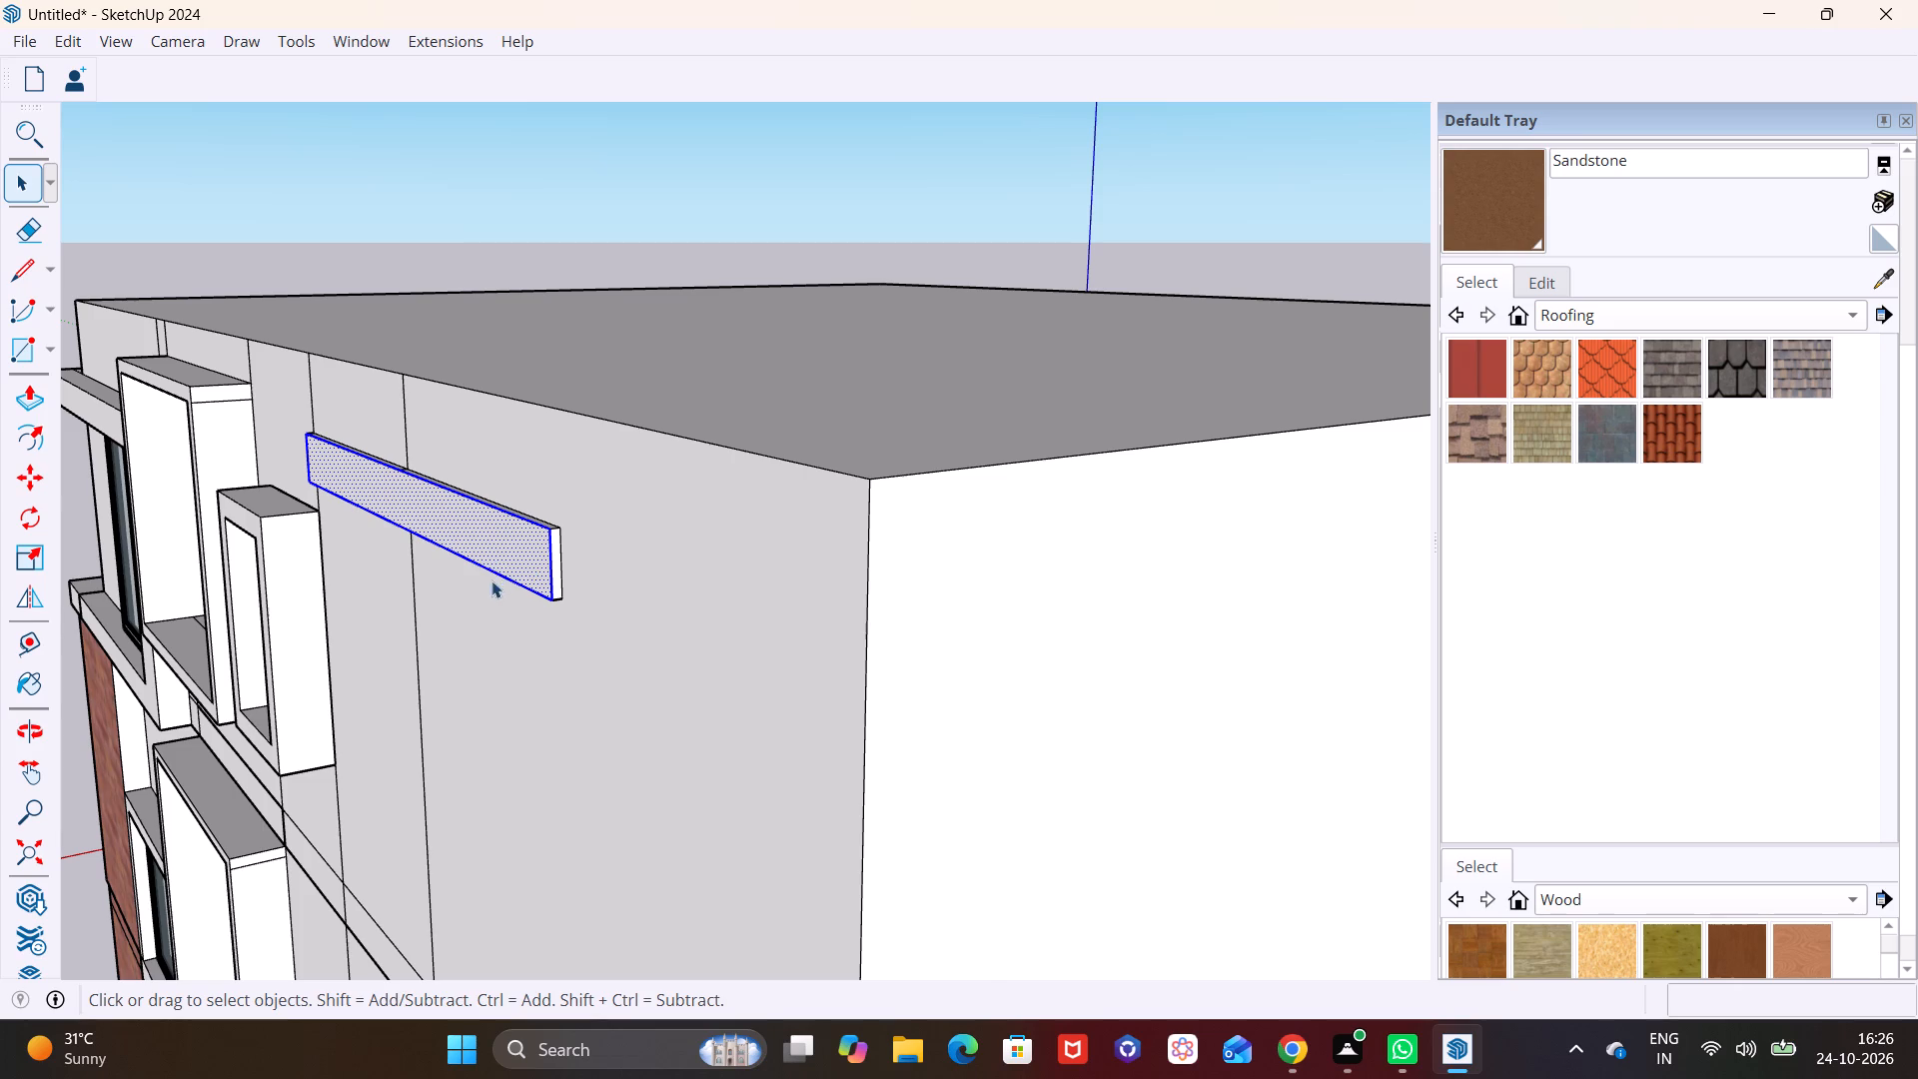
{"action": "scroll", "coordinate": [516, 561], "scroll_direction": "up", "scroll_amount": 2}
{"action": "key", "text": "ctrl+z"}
Group the horizontal rectangle's face together with its edges.
{"action": "double_click", "coordinate": [454, 494]}
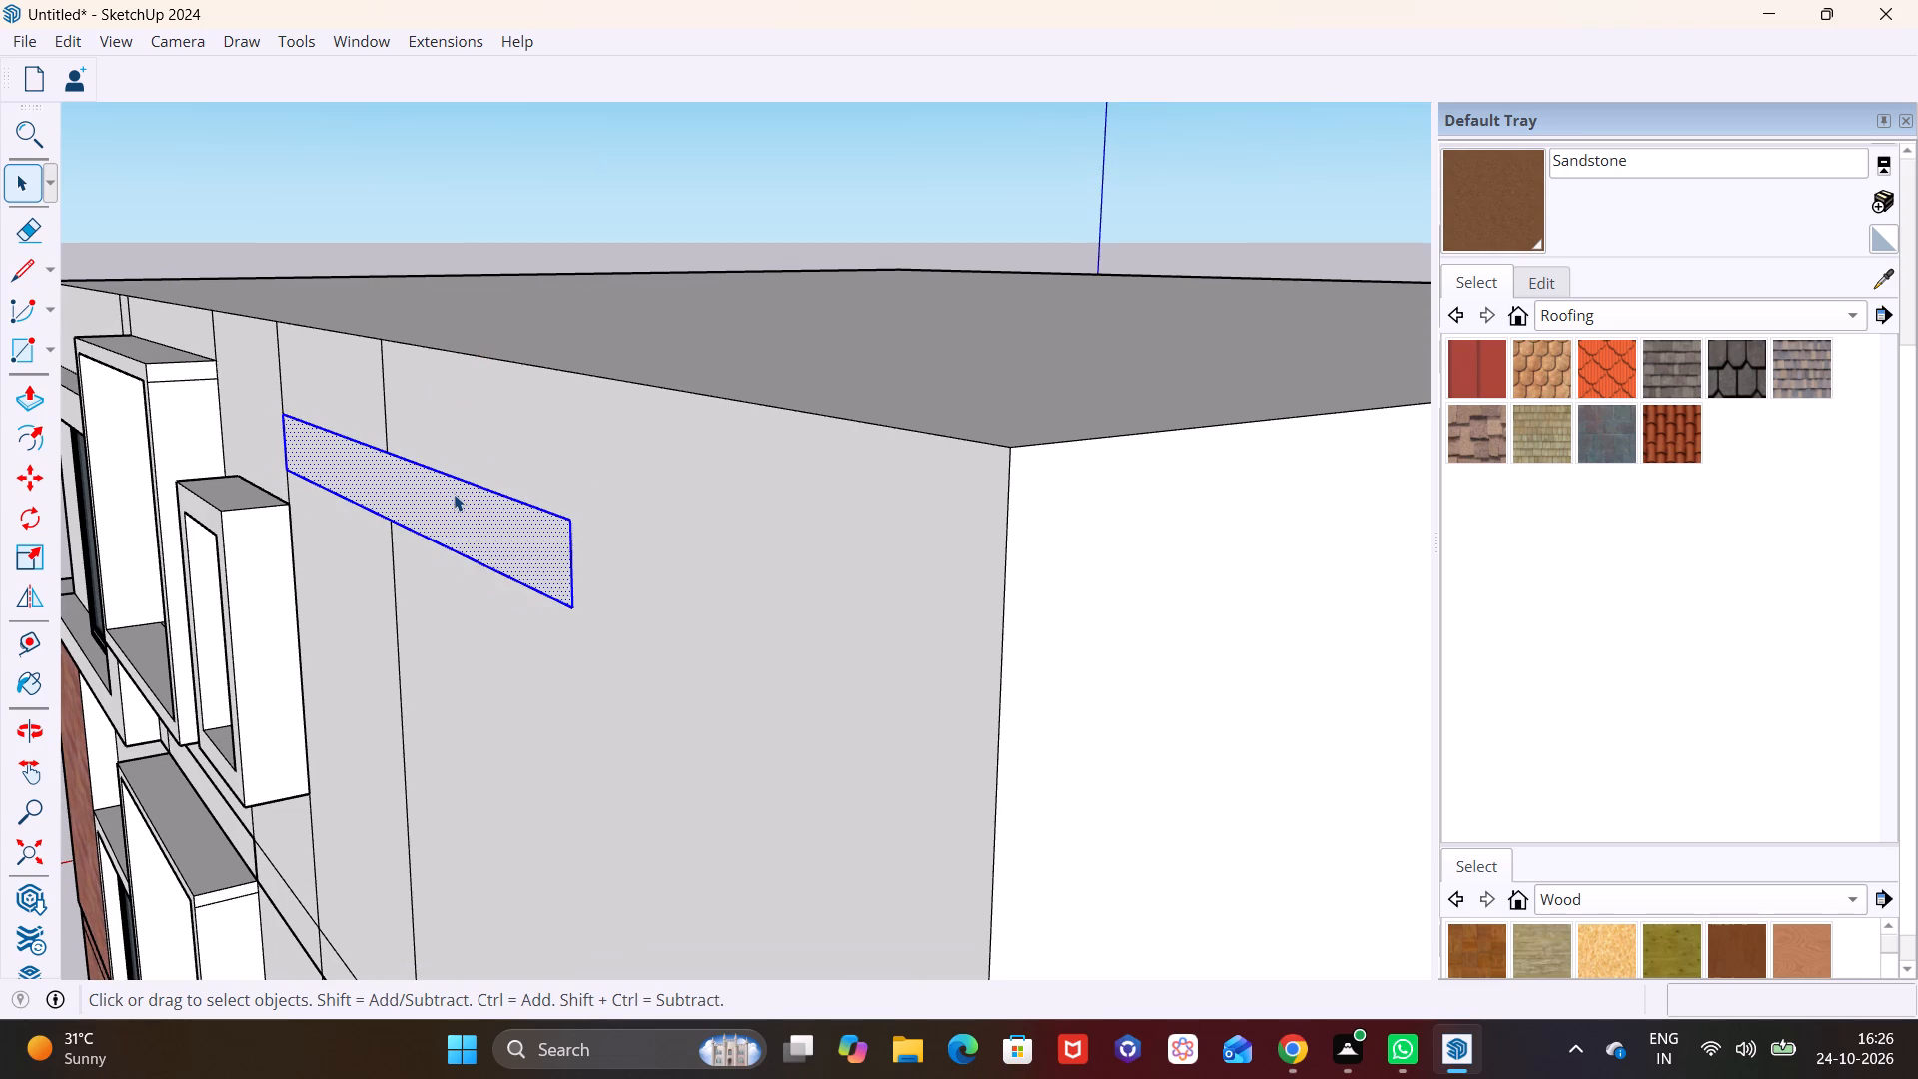
{"action": "right_click", "coordinate": [454, 494]}
{"action": "left_click", "coordinate": [583, 727]}
Open the horizontal rectangle's group on the top-floor wall and pull its face slightly outward to form a thin projecting strip.
{"action": "double_click", "coordinate": [446, 533]}
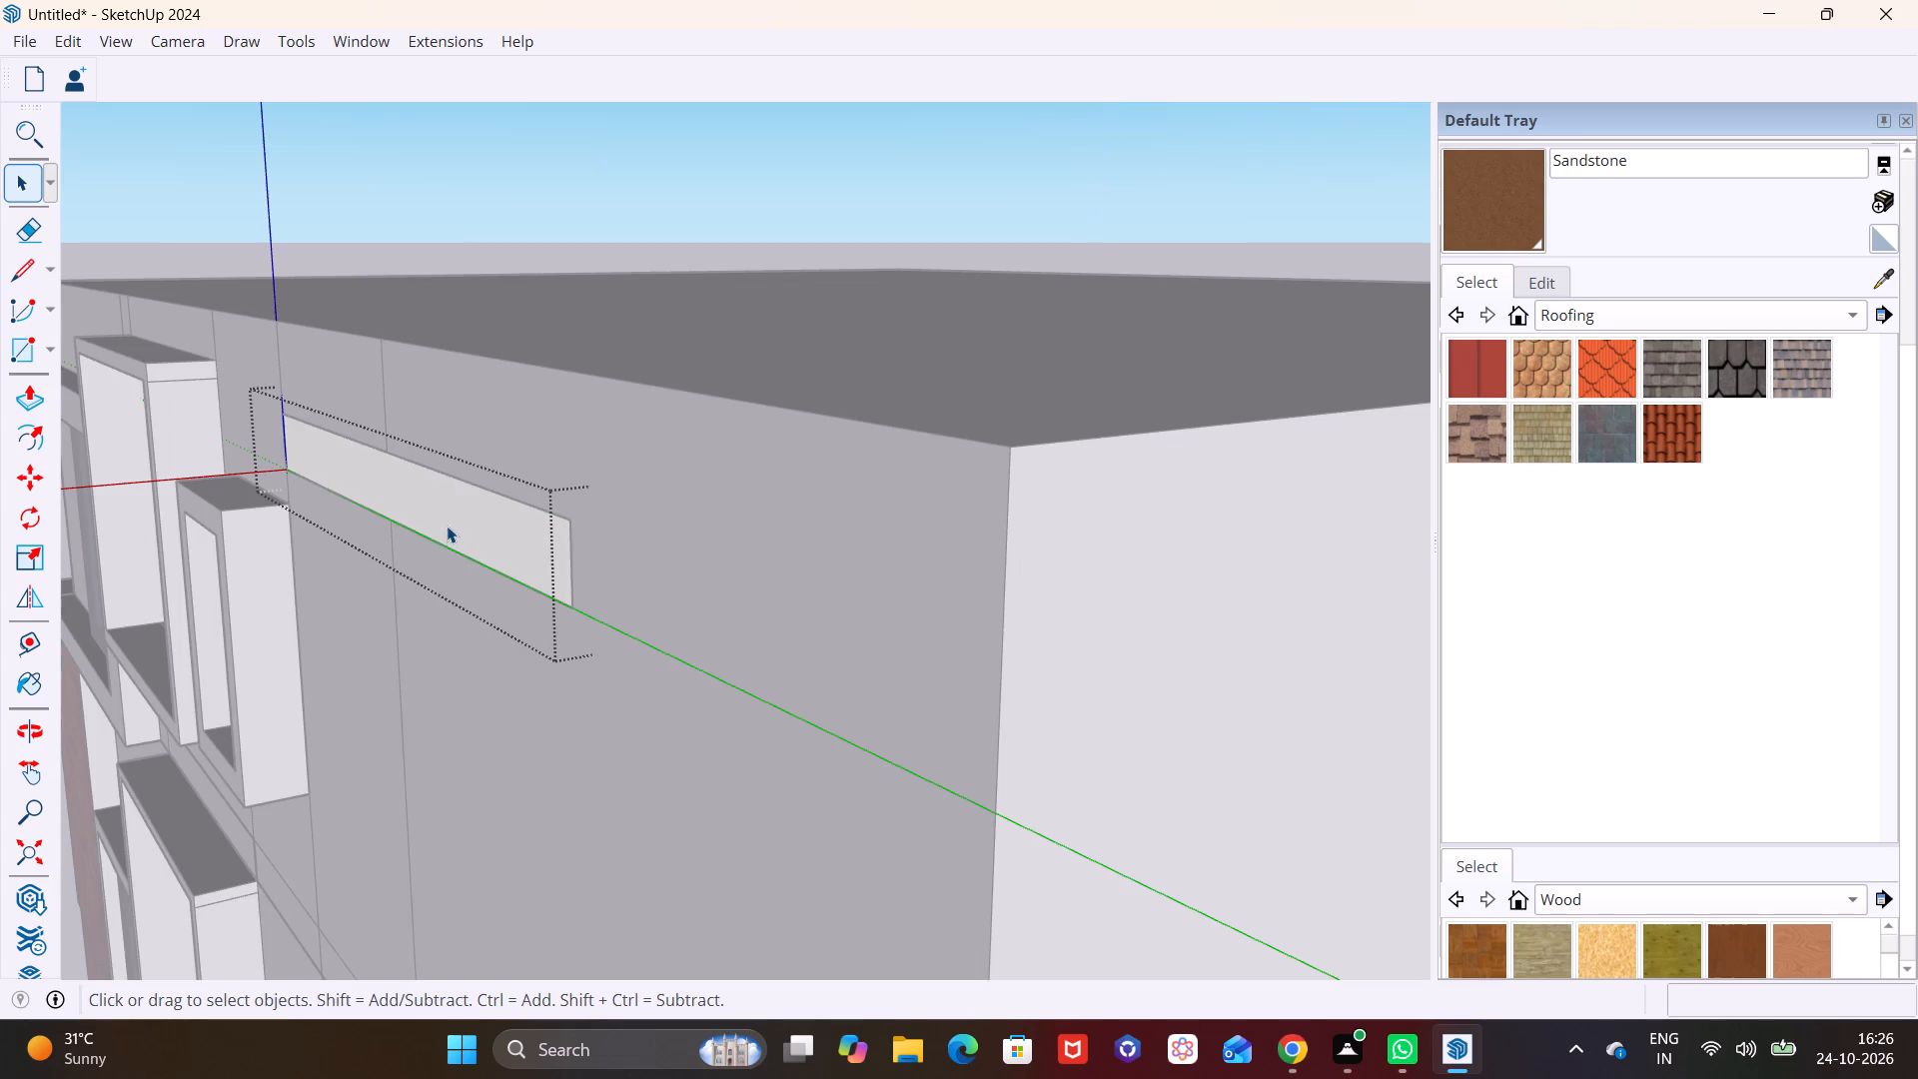
{"action": "left_click", "coordinate": [447, 526]}
{"action": "left_click", "coordinate": [31, 390]}
{"action": "left_click", "coordinate": [504, 519]}
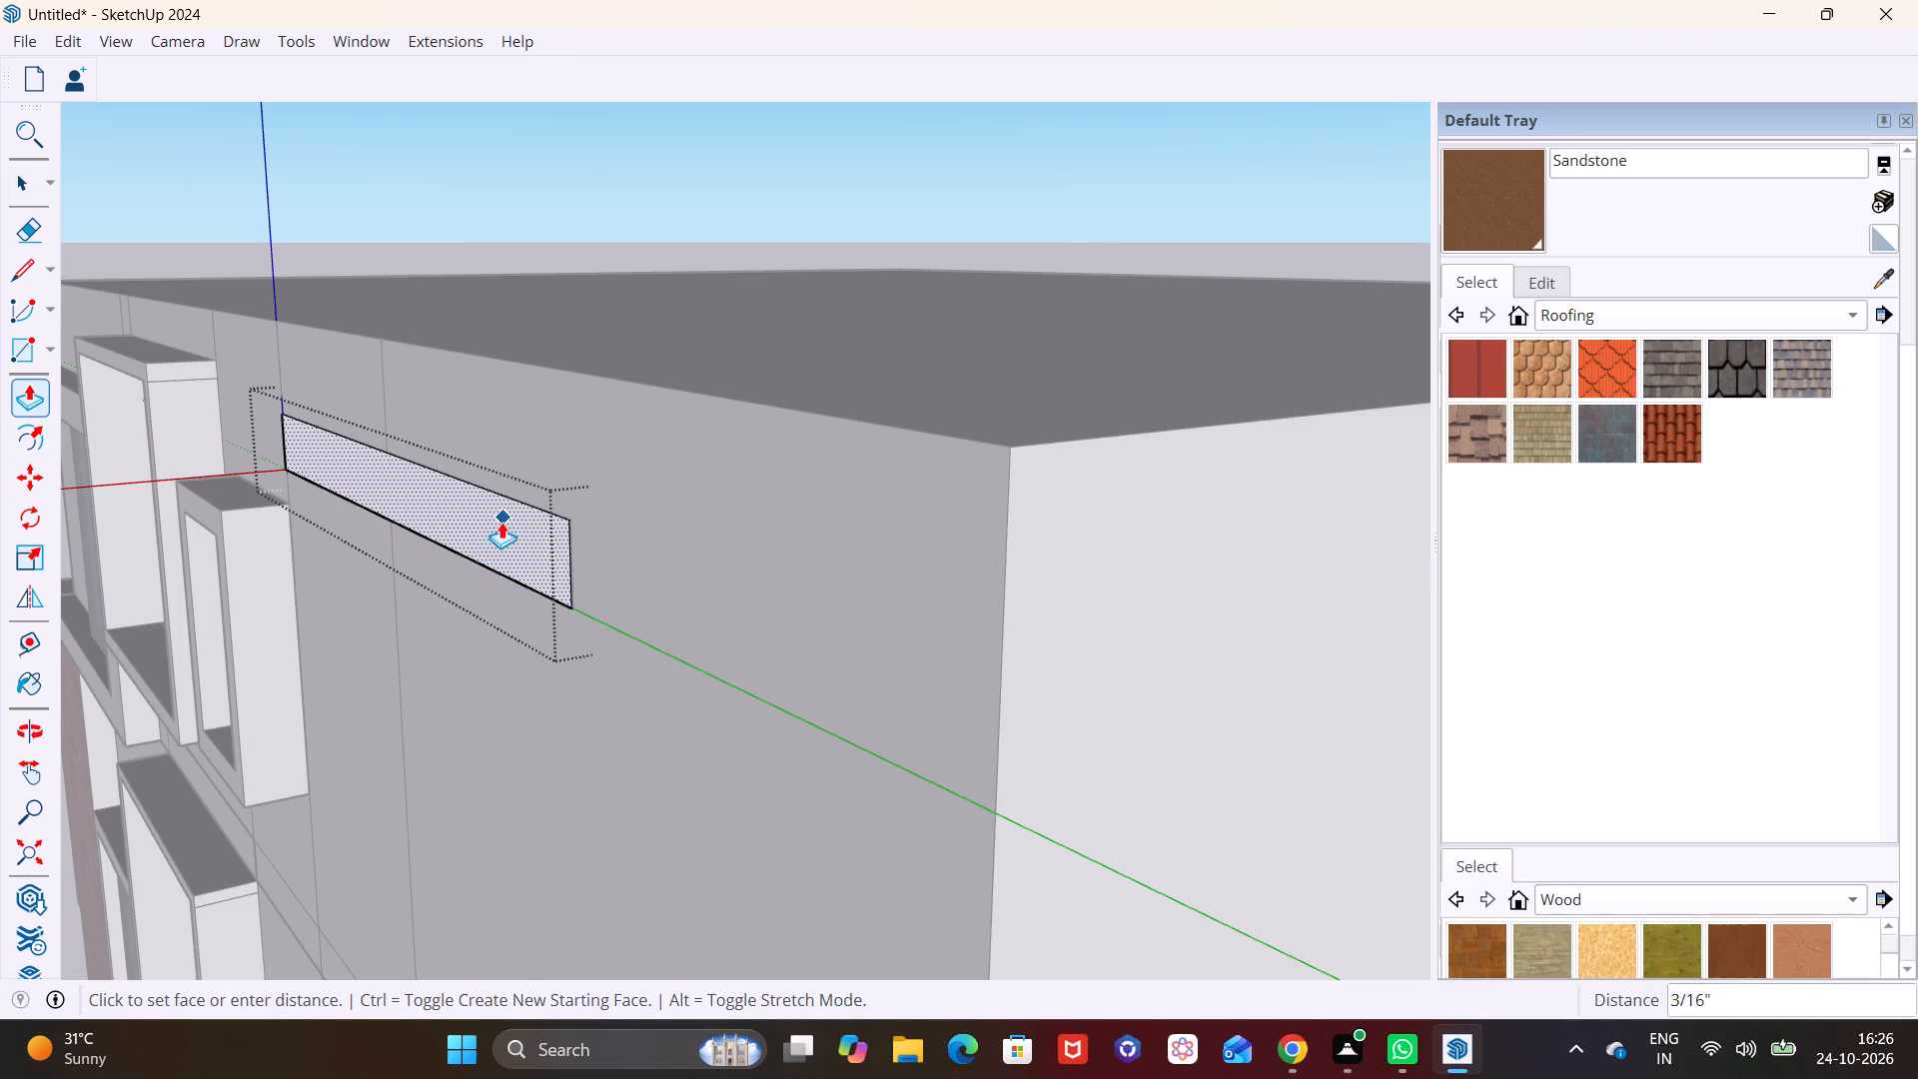
{"action": "left_click", "coordinate": [488, 522]}
{"action": "key", "text": "space"}
{"action": "left_click", "coordinate": [499, 642]}
Copy the strip group about 1' 1 9/16" straight down the wall and repeat the copy as a 30-times array.
{"action": "scroll", "coordinate": [479, 649], "scroll_direction": "down", "scroll_amount": 3}
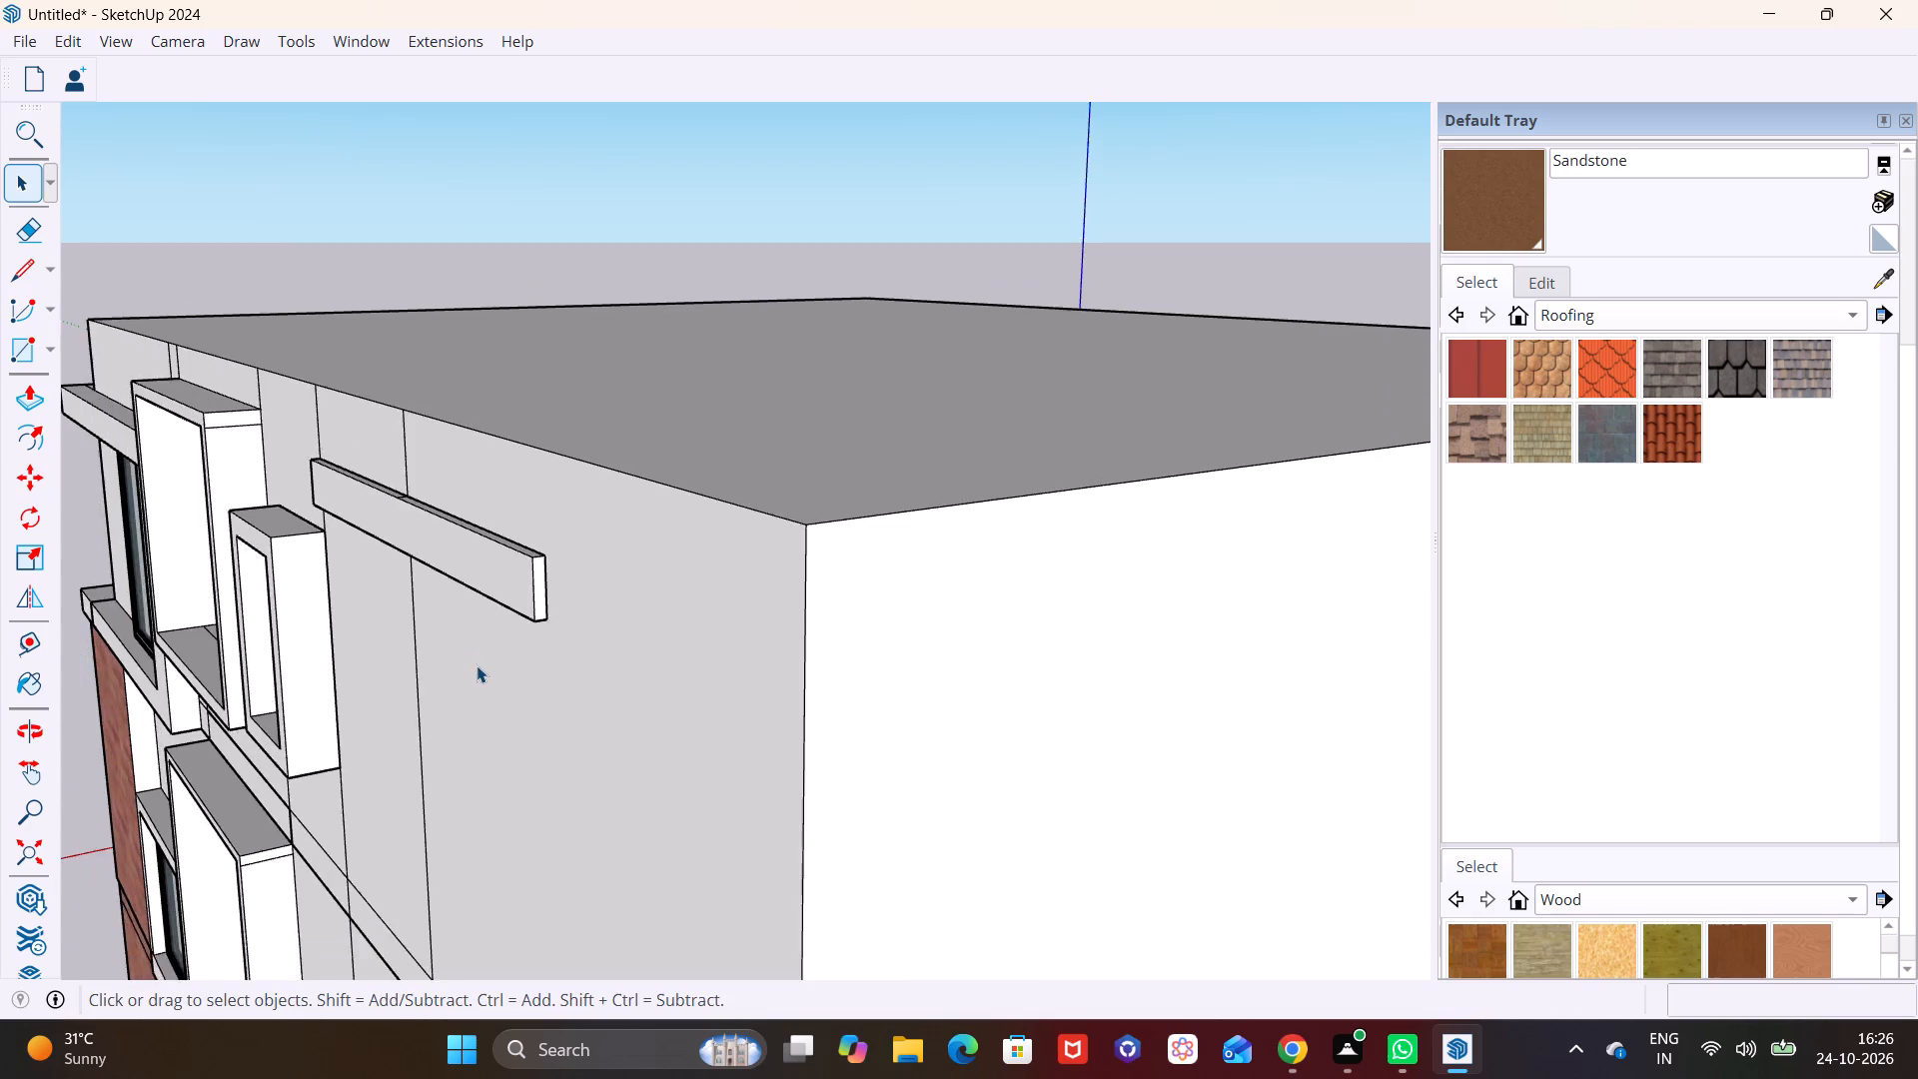
{"action": "middle_click_drag", "start_coordinate": [477, 674], "coordinate": [927, 605]}
{"action": "scroll", "coordinate": [918, 583], "scroll_direction": "down", "scroll_amount": 4}
{"action": "middle_click_drag", "start_coordinate": [669, 680], "coordinate": [344, 715]}
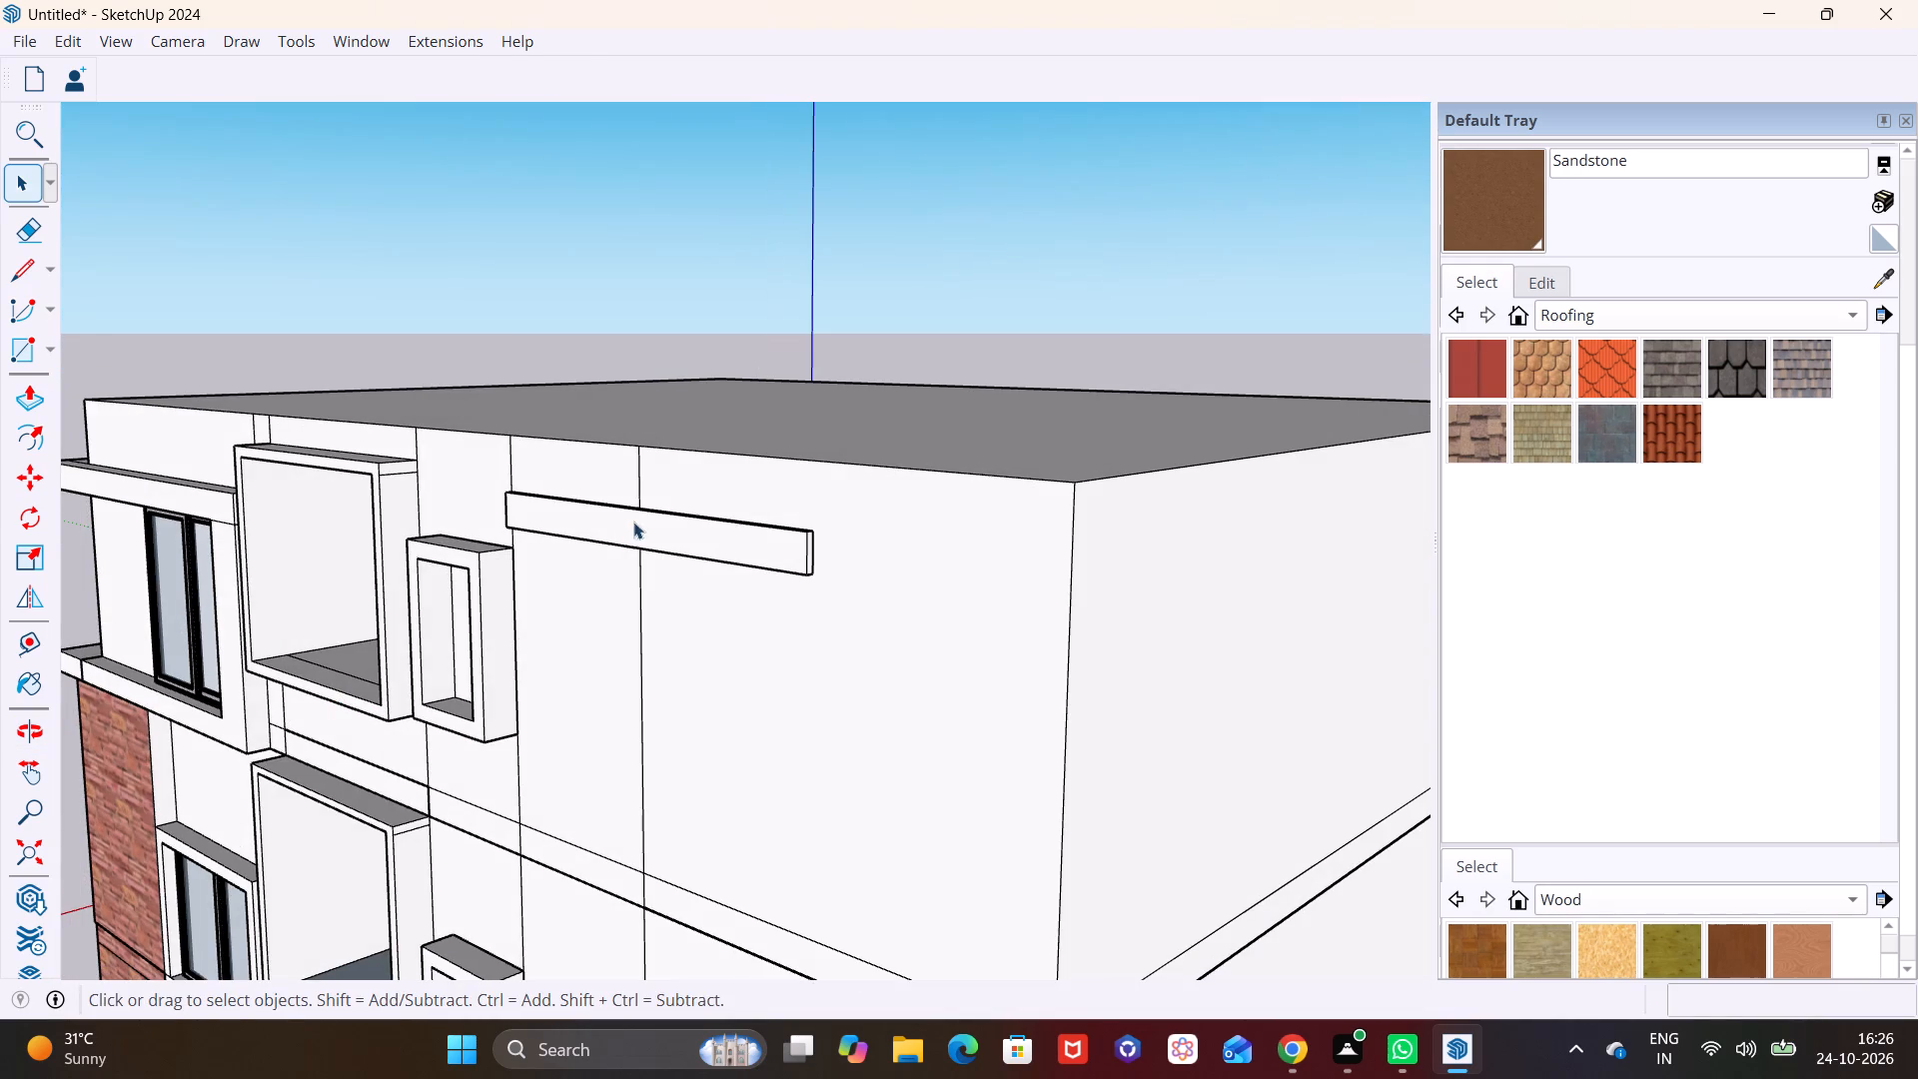
{"action": "left_click", "coordinate": [687, 522]}
{"action": "scroll", "coordinate": [536, 597], "scroll_direction": "up", "scroll_amount": 1}
{"action": "middle_click_drag", "start_coordinate": [587, 611], "coordinate": [368, 596]}
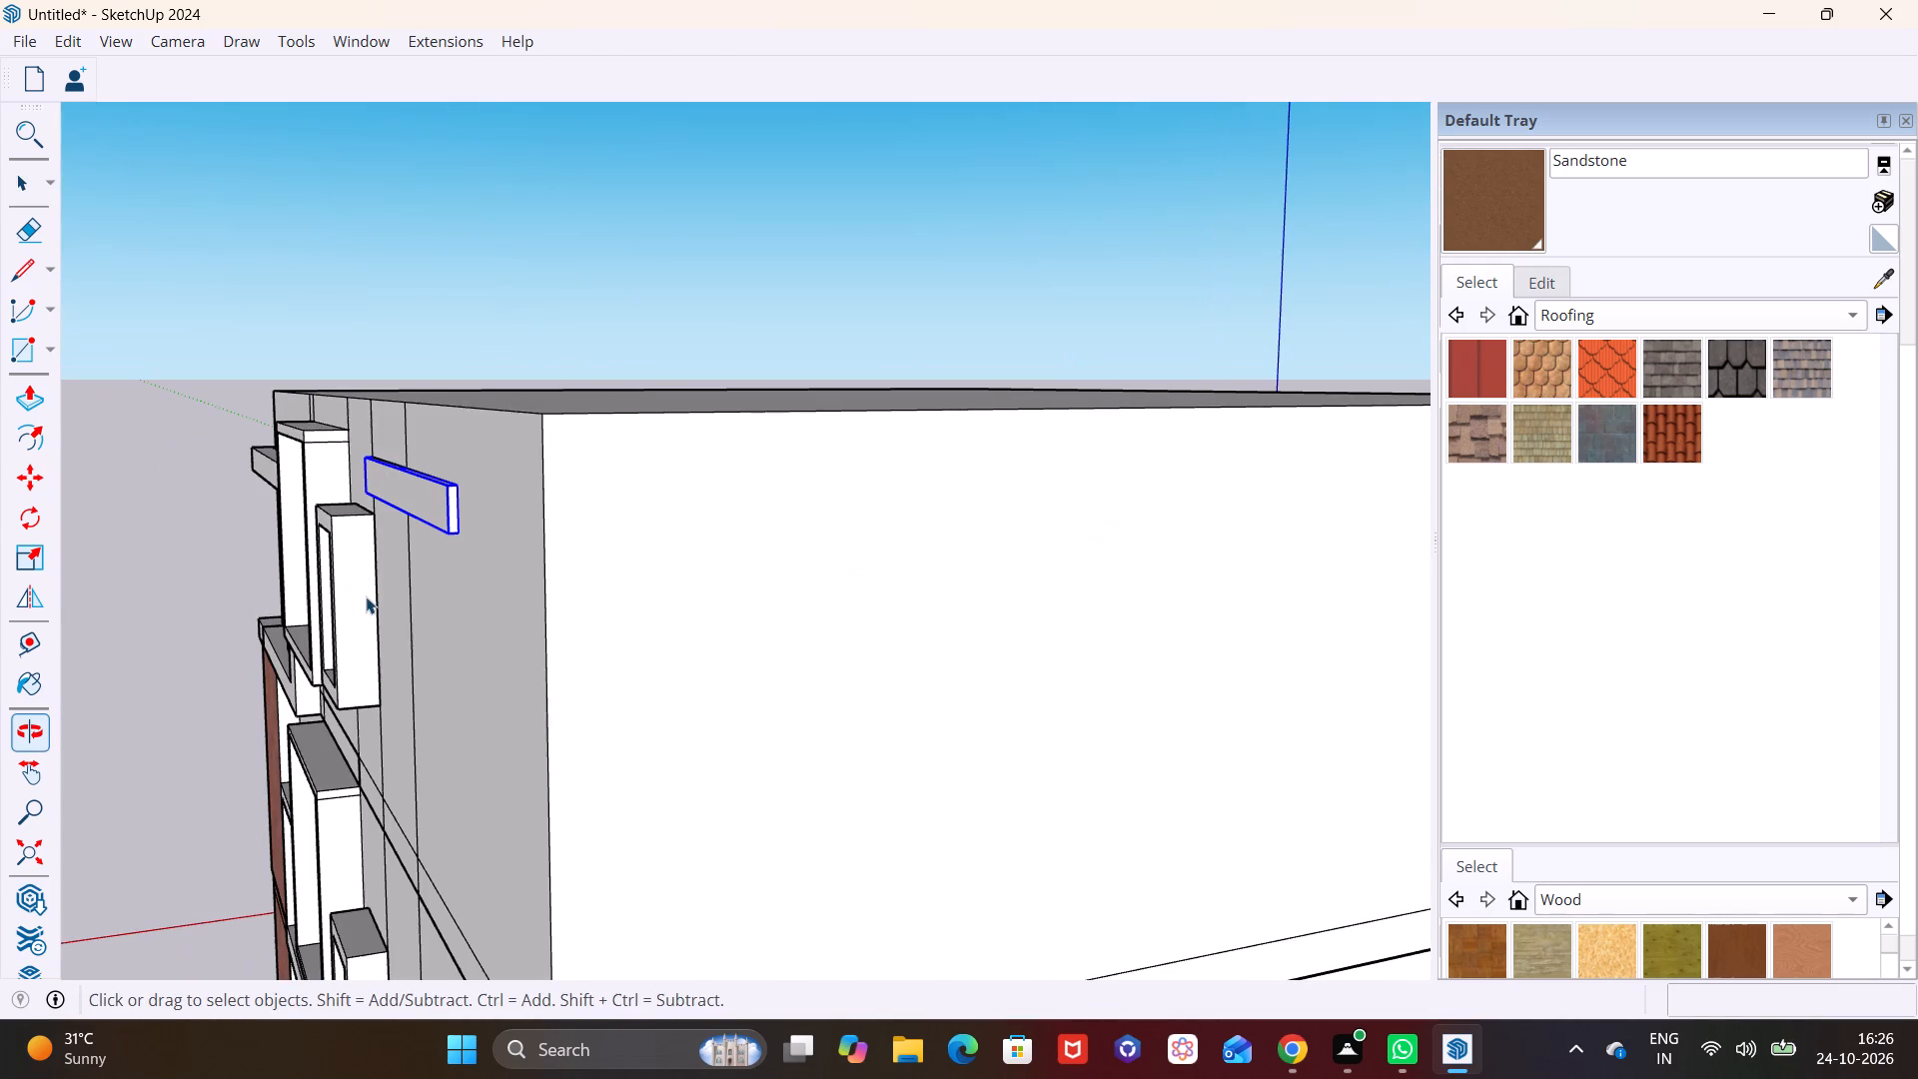
{"action": "scroll", "coordinate": [433, 563], "scroll_direction": "up", "scroll_amount": 4}
{"action": "middle_click_drag", "start_coordinate": [429, 598], "coordinate": [477, 453], "text": "shift"}
{"action": "middle_click_drag", "start_coordinate": [470, 500], "coordinate": [424, 638]}
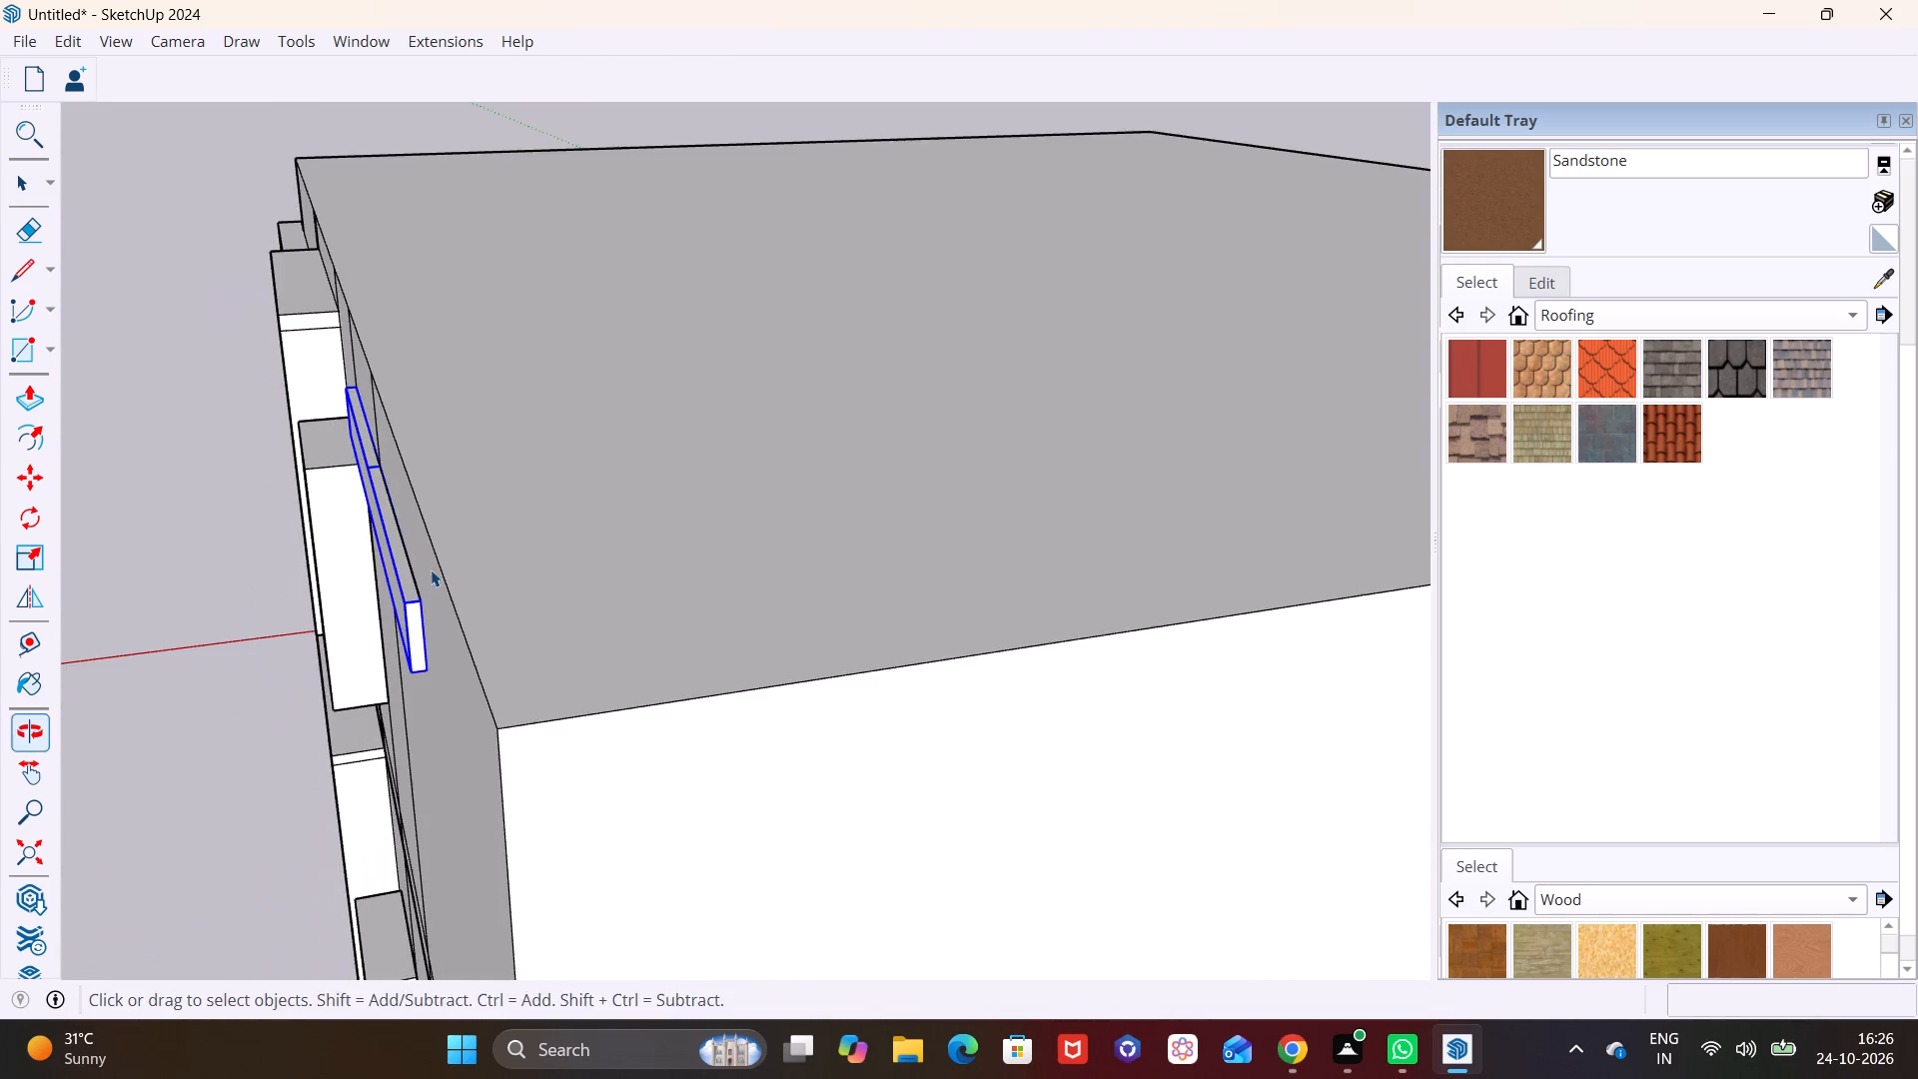
{"action": "scroll", "coordinate": [431, 569], "scroll_direction": "up", "scroll_amount": 2}
{"action": "middle_click_drag", "start_coordinate": [401, 631], "coordinate": [564, 519], "text": "shift"}
{"action": "scroll", "coordinate": [558, 543], "scroll_direction": "up", "scroll_amount": 4}
{"action": "key", "text": "m"}
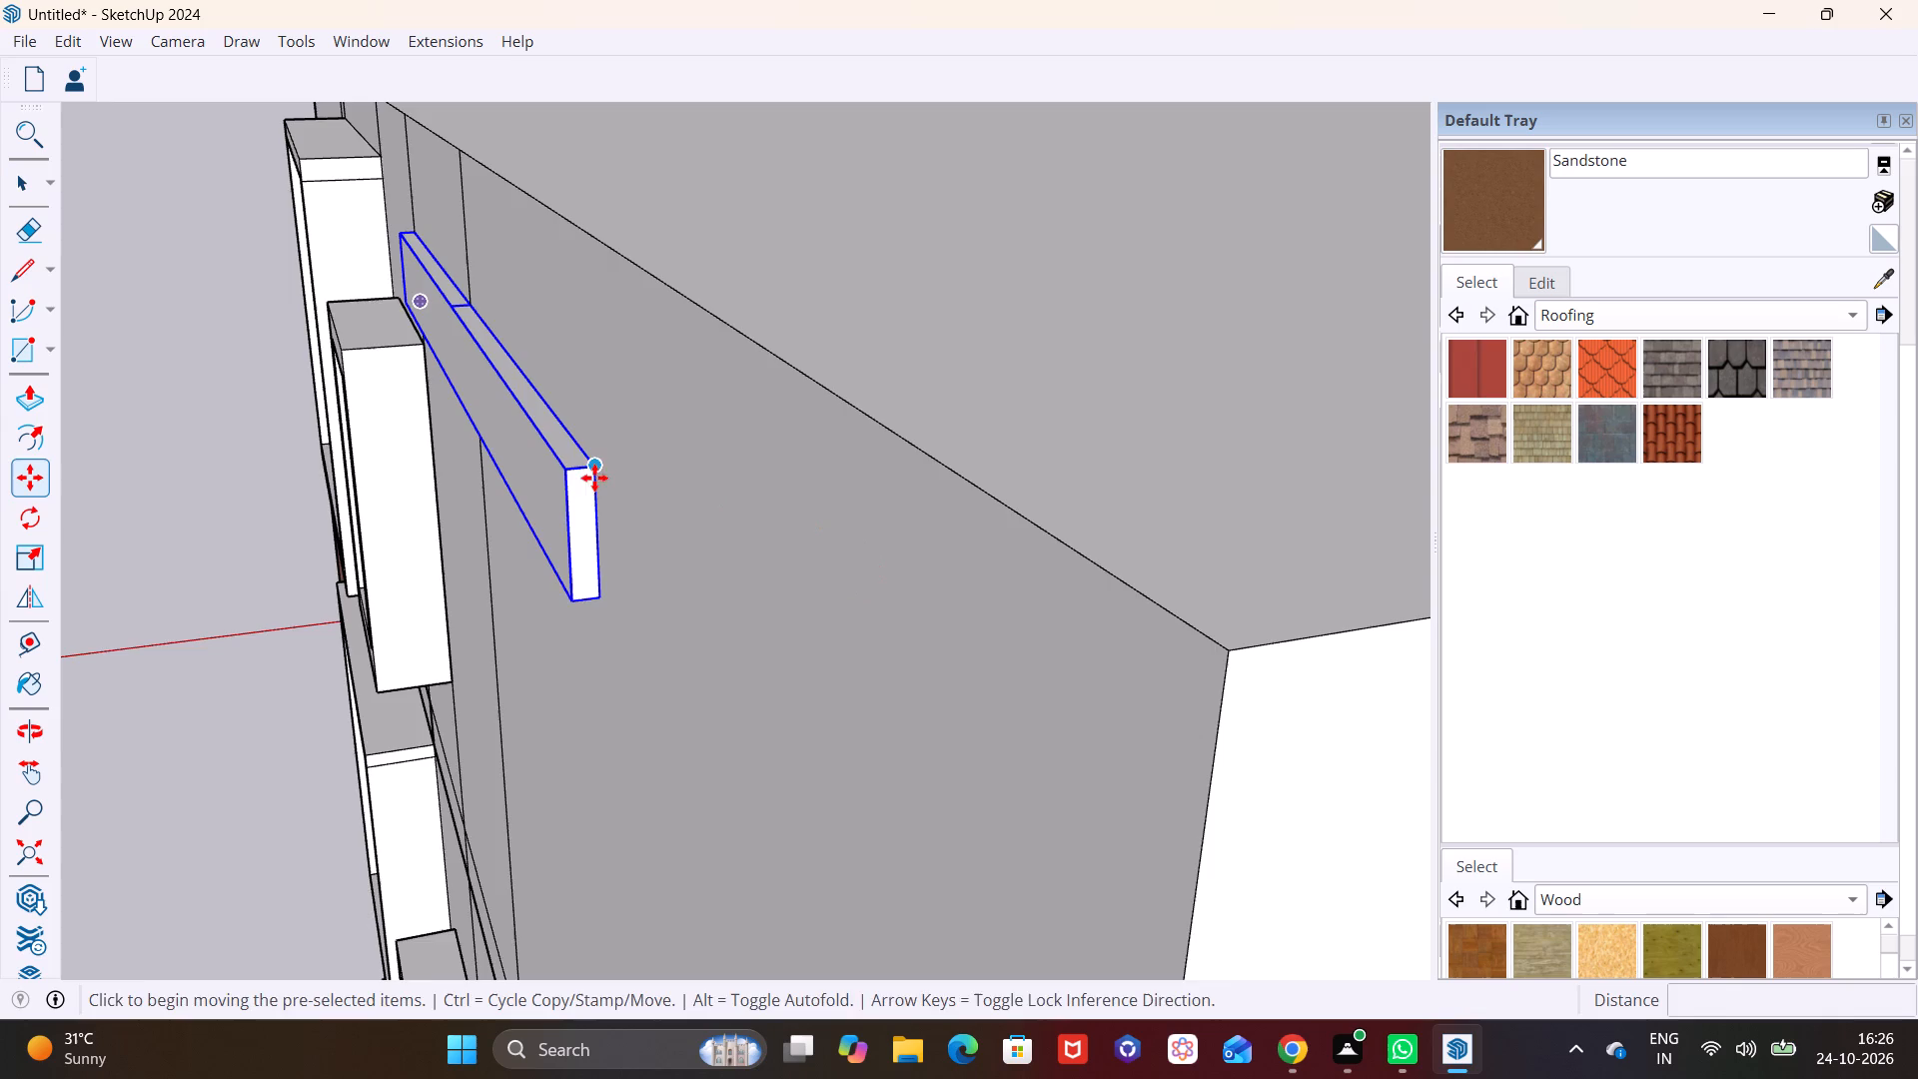
{"action": "middle_click_drag", "start_coordinate": [596, 486], "coordinate": [643, 346]}
{"action": "left_click", "coordinate": [620, 380]}
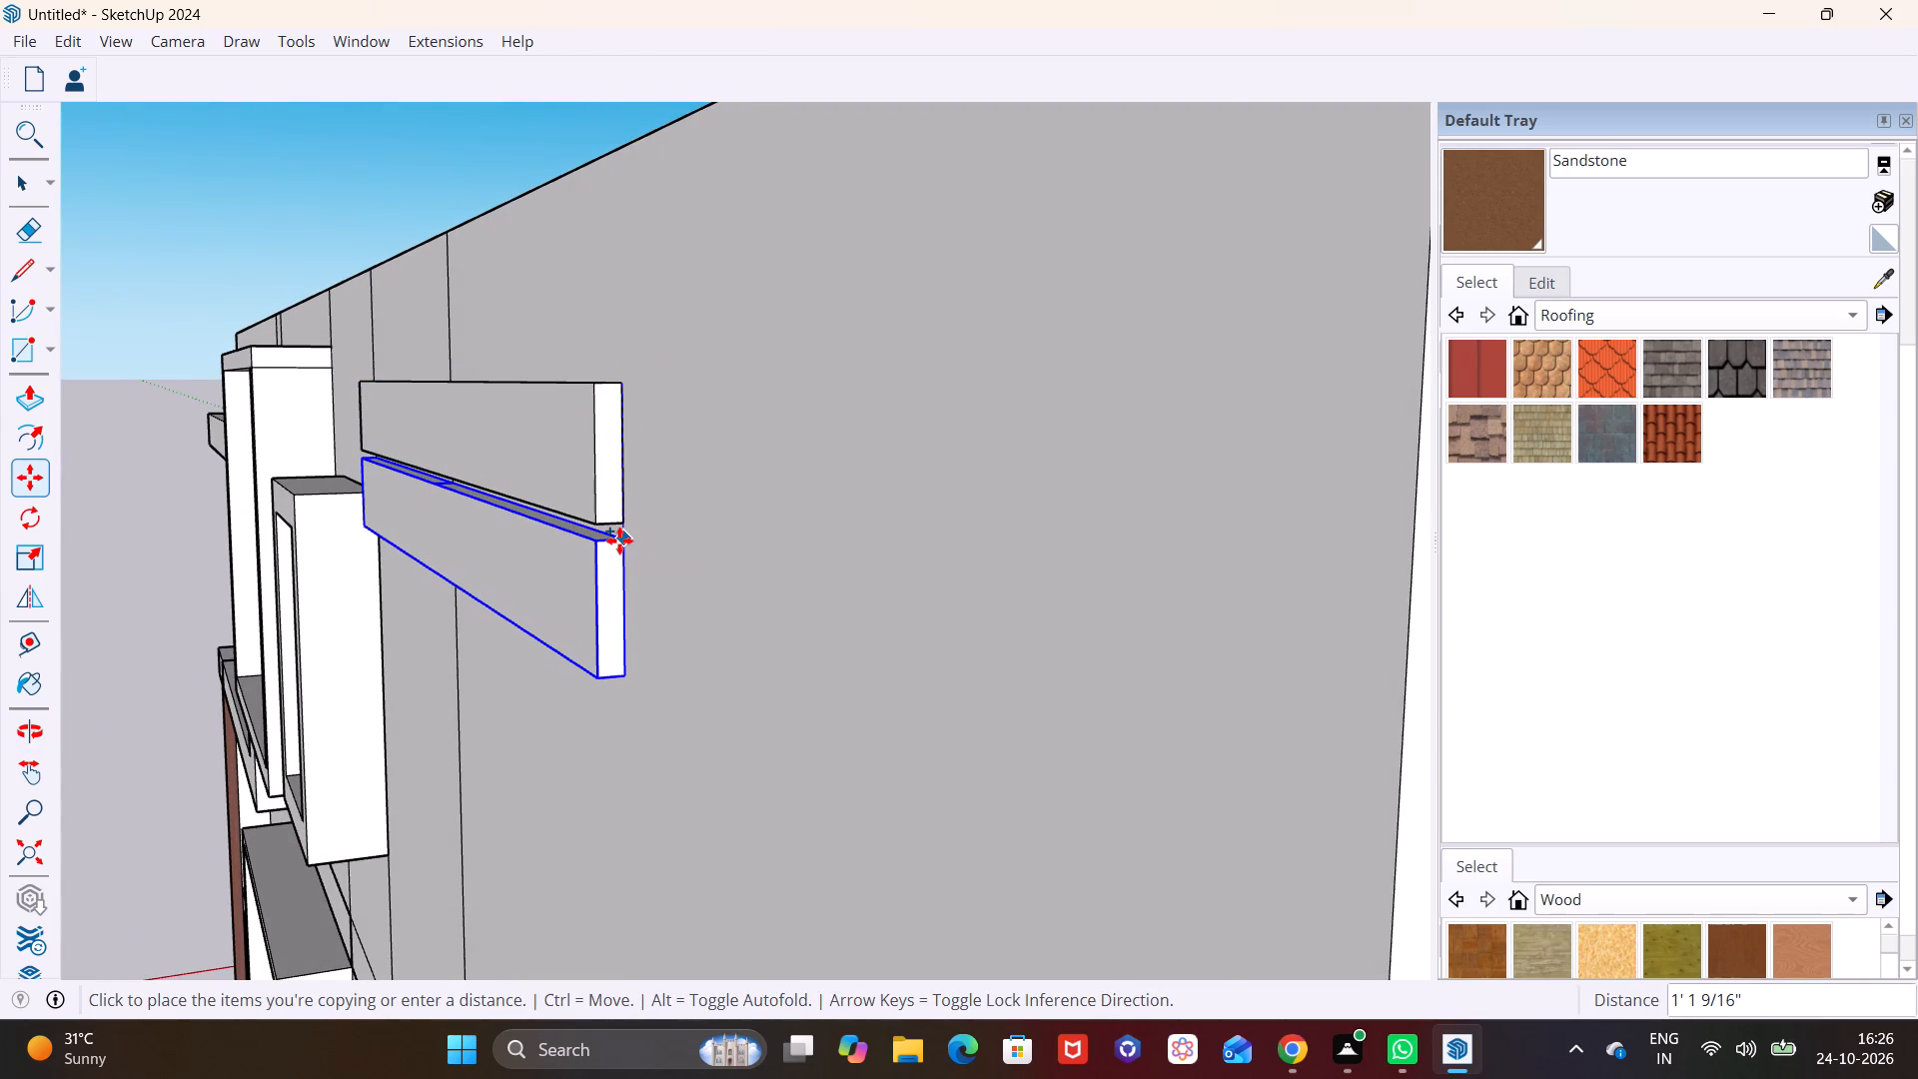
{"action": "left_click", "coordinate": [619, 540]}
{"action": "type", "text": "*30"}
{"action": "key", "text": "Return"}
Examine the column of strips from top to bottom and compare it with the rest of the building's facades.
{"action": "scroll", "coordinate": [818, 458], "scroll_direction": "down", "scroll_amount": 12}
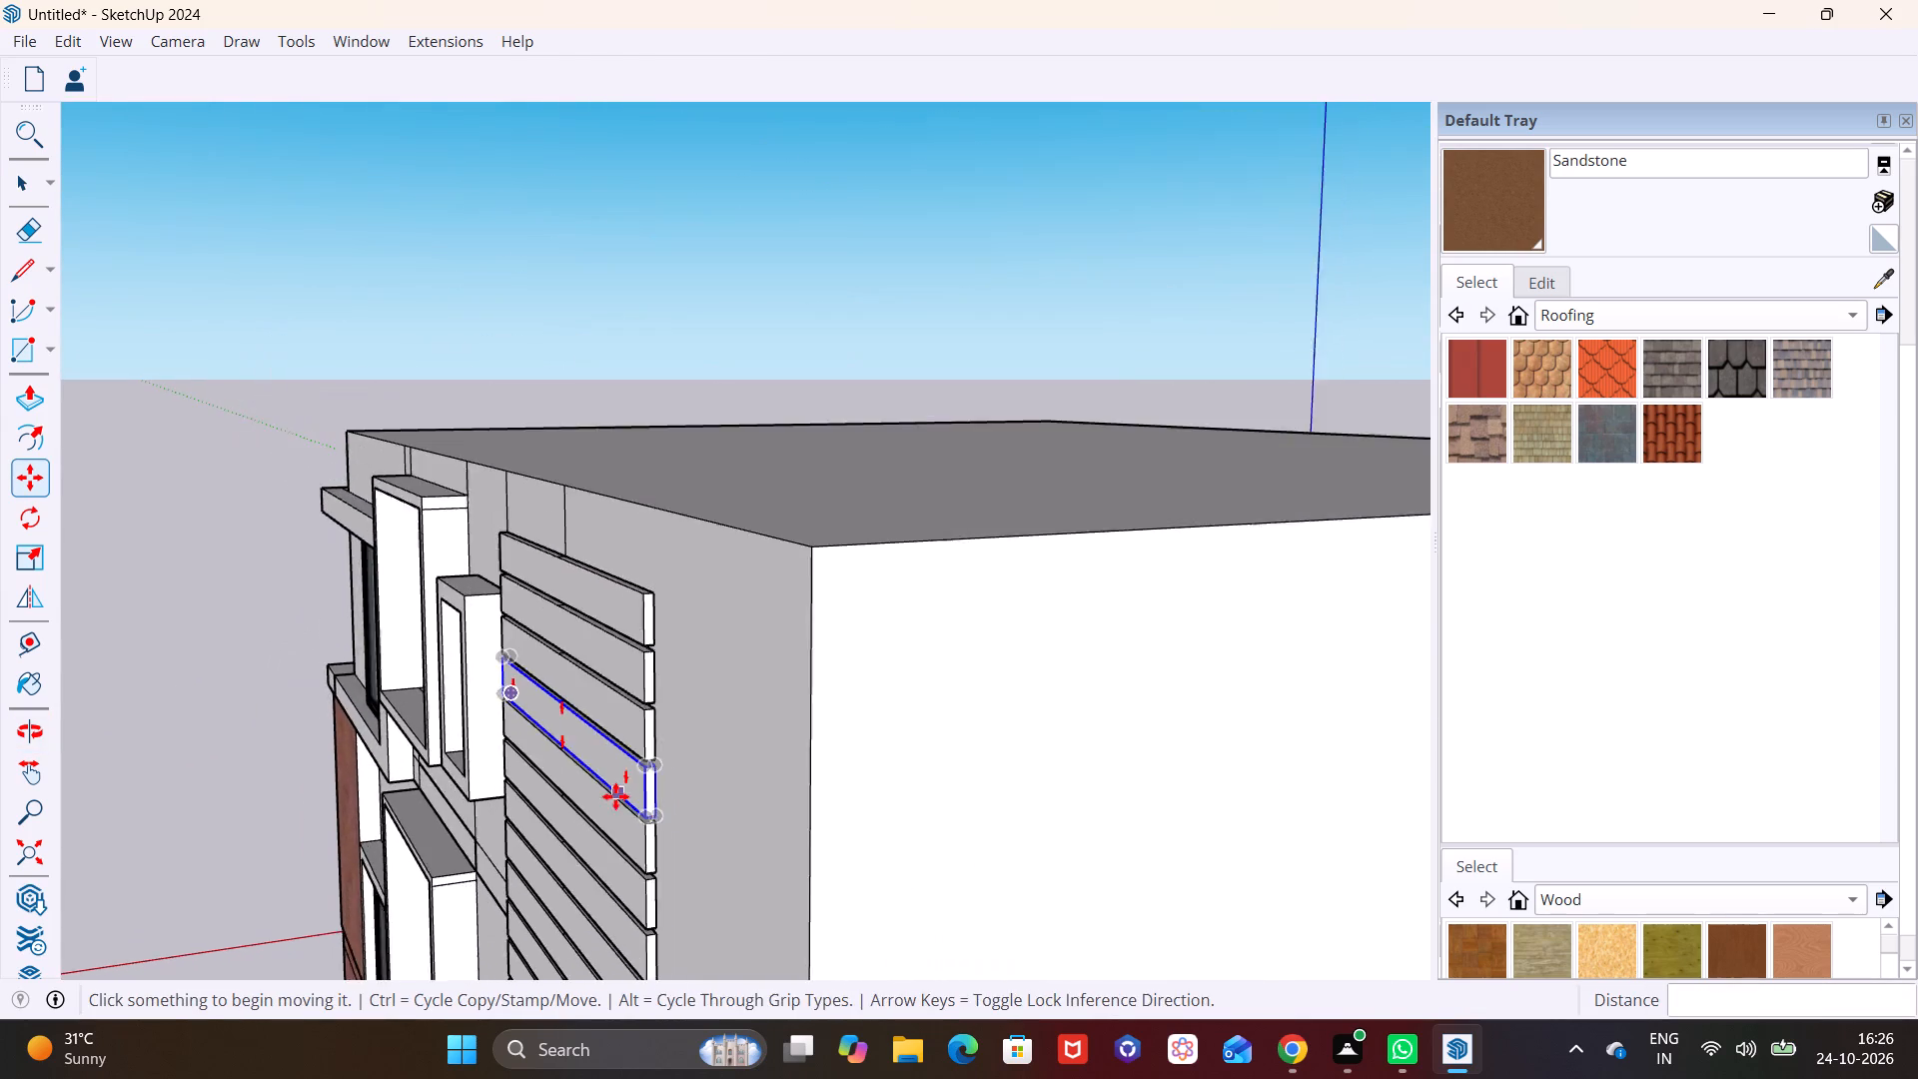
{"action": "middle_click_drag", "start_coordinate": [615, 797], "coordinate": [624, 343], "text": "shift"}
{"action": "scroll", "coordinate": [560, 733], "scroll_direction": "down", "scroll_amount": 3}
{"action": "middle_click_drag", "start_coordinate": [624, 852], "coordinate": [618, 455], "text": "shift"}
{"action": "middle_click_drag", "start_coordinate": [595, 844], "coordinate": [643, 560], "text": "shift"}
{"action": "scroll", "coordinate": [614, 715], "scroll_direction": "up", "scroll_amount": 4}
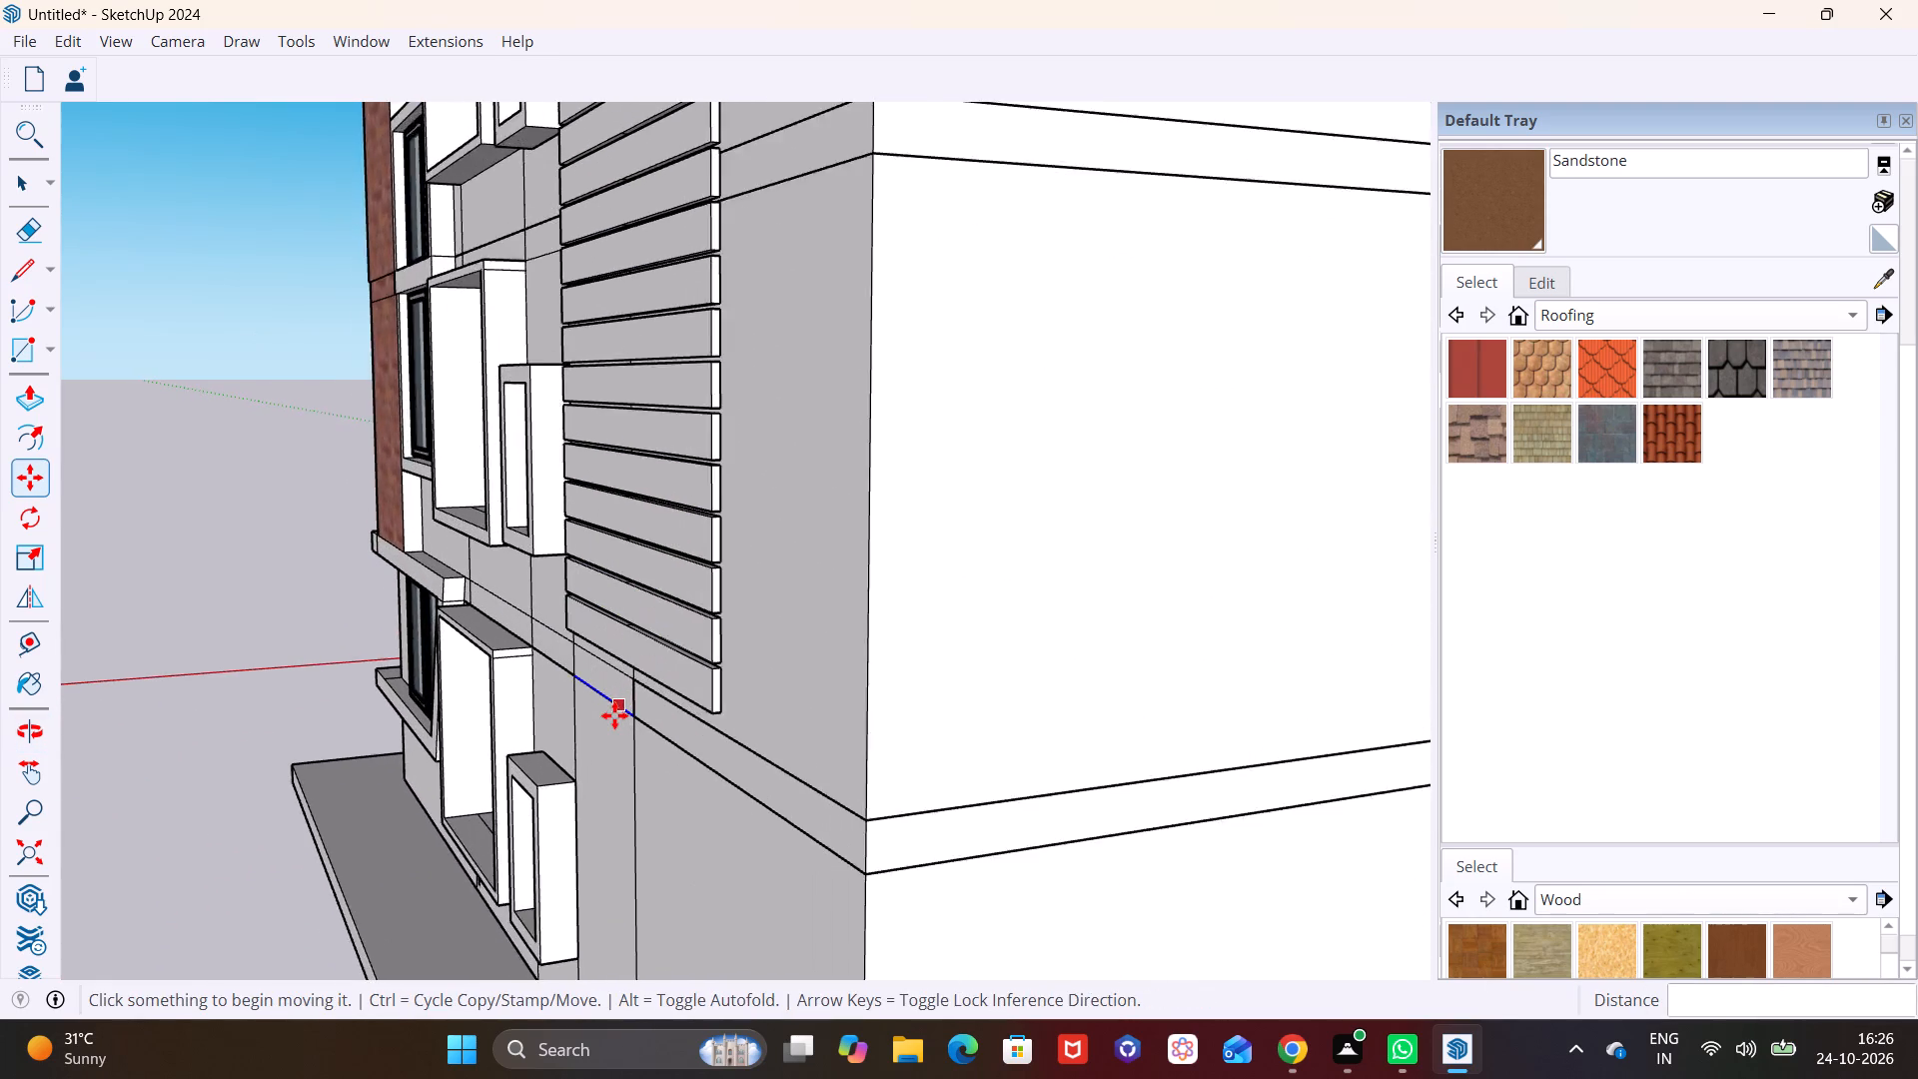
{"action": "scroll", "coordinate": [614, 715], "scroll_direction": "up", "scroll_amount": 2}
{"action": "key", "text": "space"}
{"action": "left_click", "coordinate": [249, 673]}
{"action": "middle_click_drag", "start_coordinate": [380, 742], "coordinate": [995, 844]}
{"action": "scroll", "coordinate": [968, 818], "scroll_direction": "down", "scroll_amount": 6}
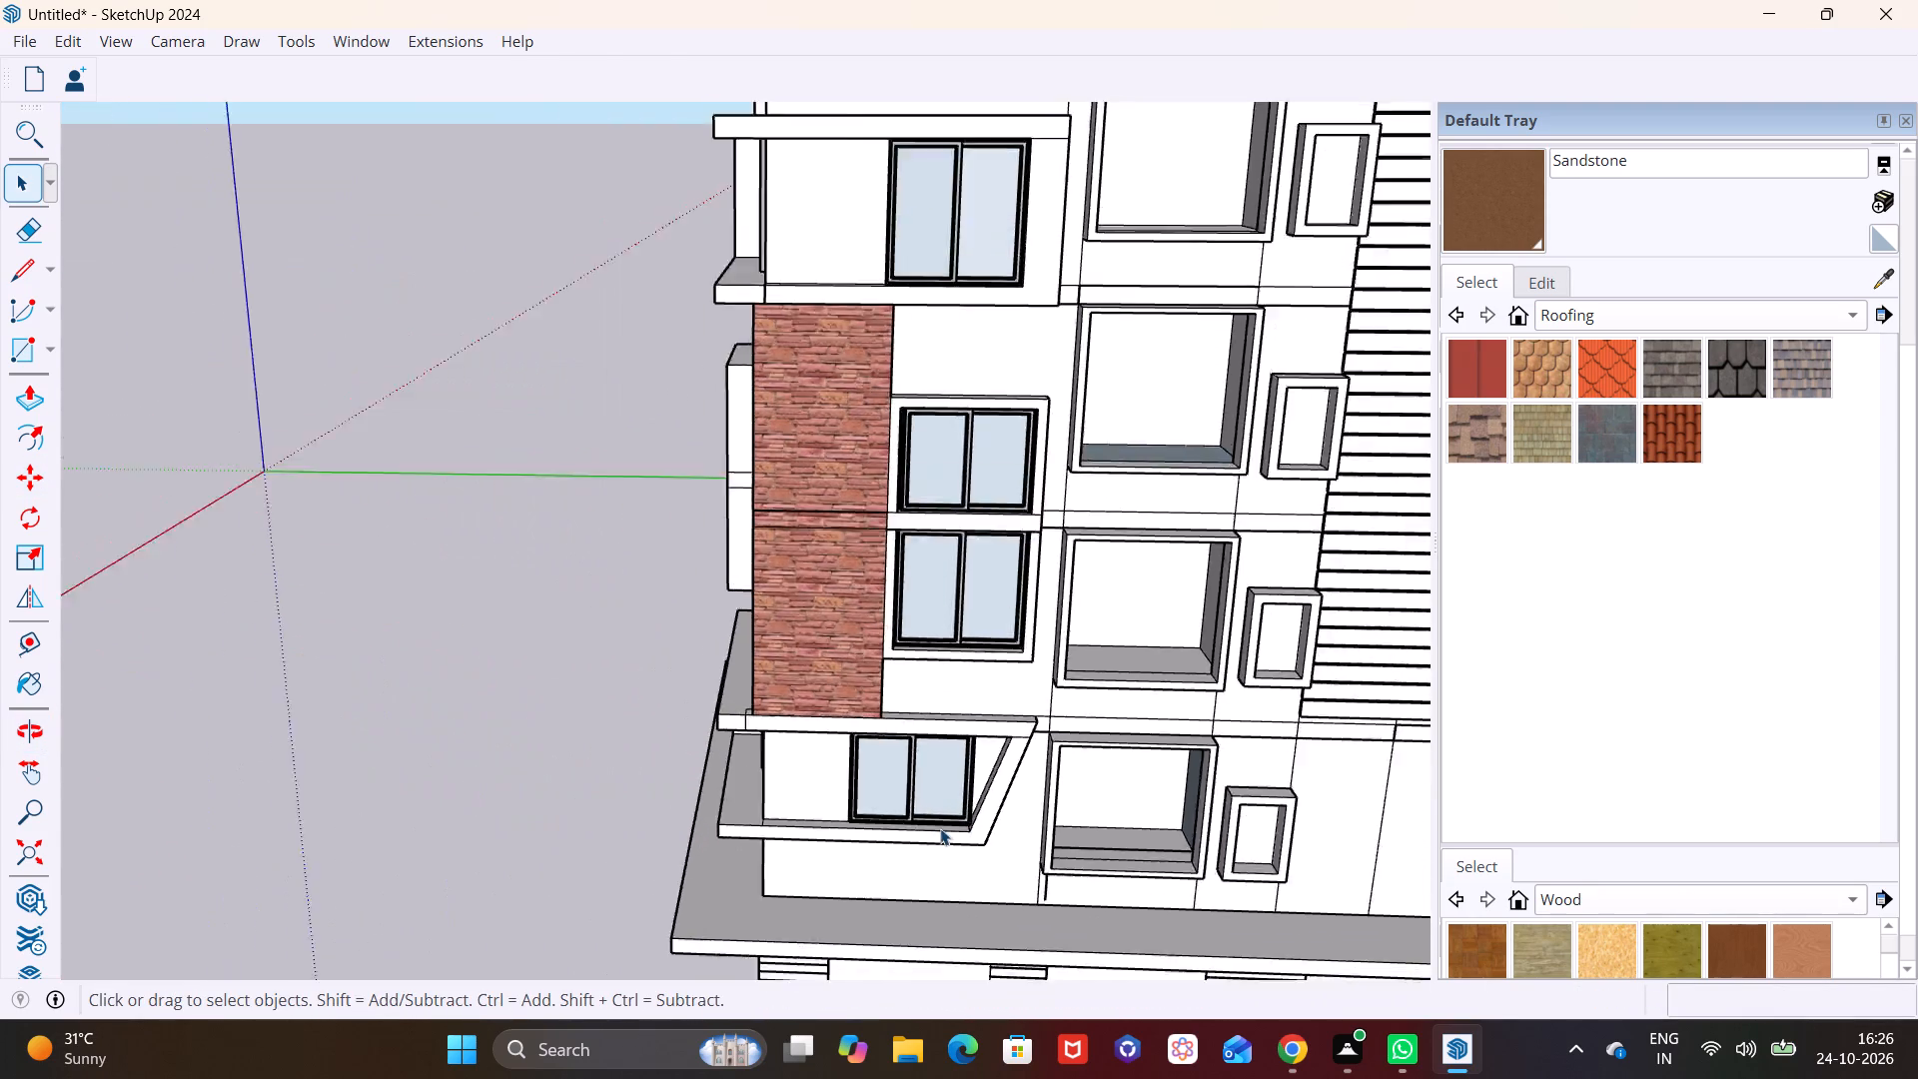
{"action": "scroll", "coordinate": [940, 828], "scroll_direction": "down", "scroll_amount": 2}
{"action": "middle_click_drag", "start_coordinate": [919, 801], "coordinate": [214, 839], "text": "shift"}
{"action": "middle_click_drag", "start_coordinate": [401, 805], "coordinate": [443, 639]}
{"action": "scroll", "coordinate": [443, 639], "scroll_direction": "up", "scroll_amount": 1}
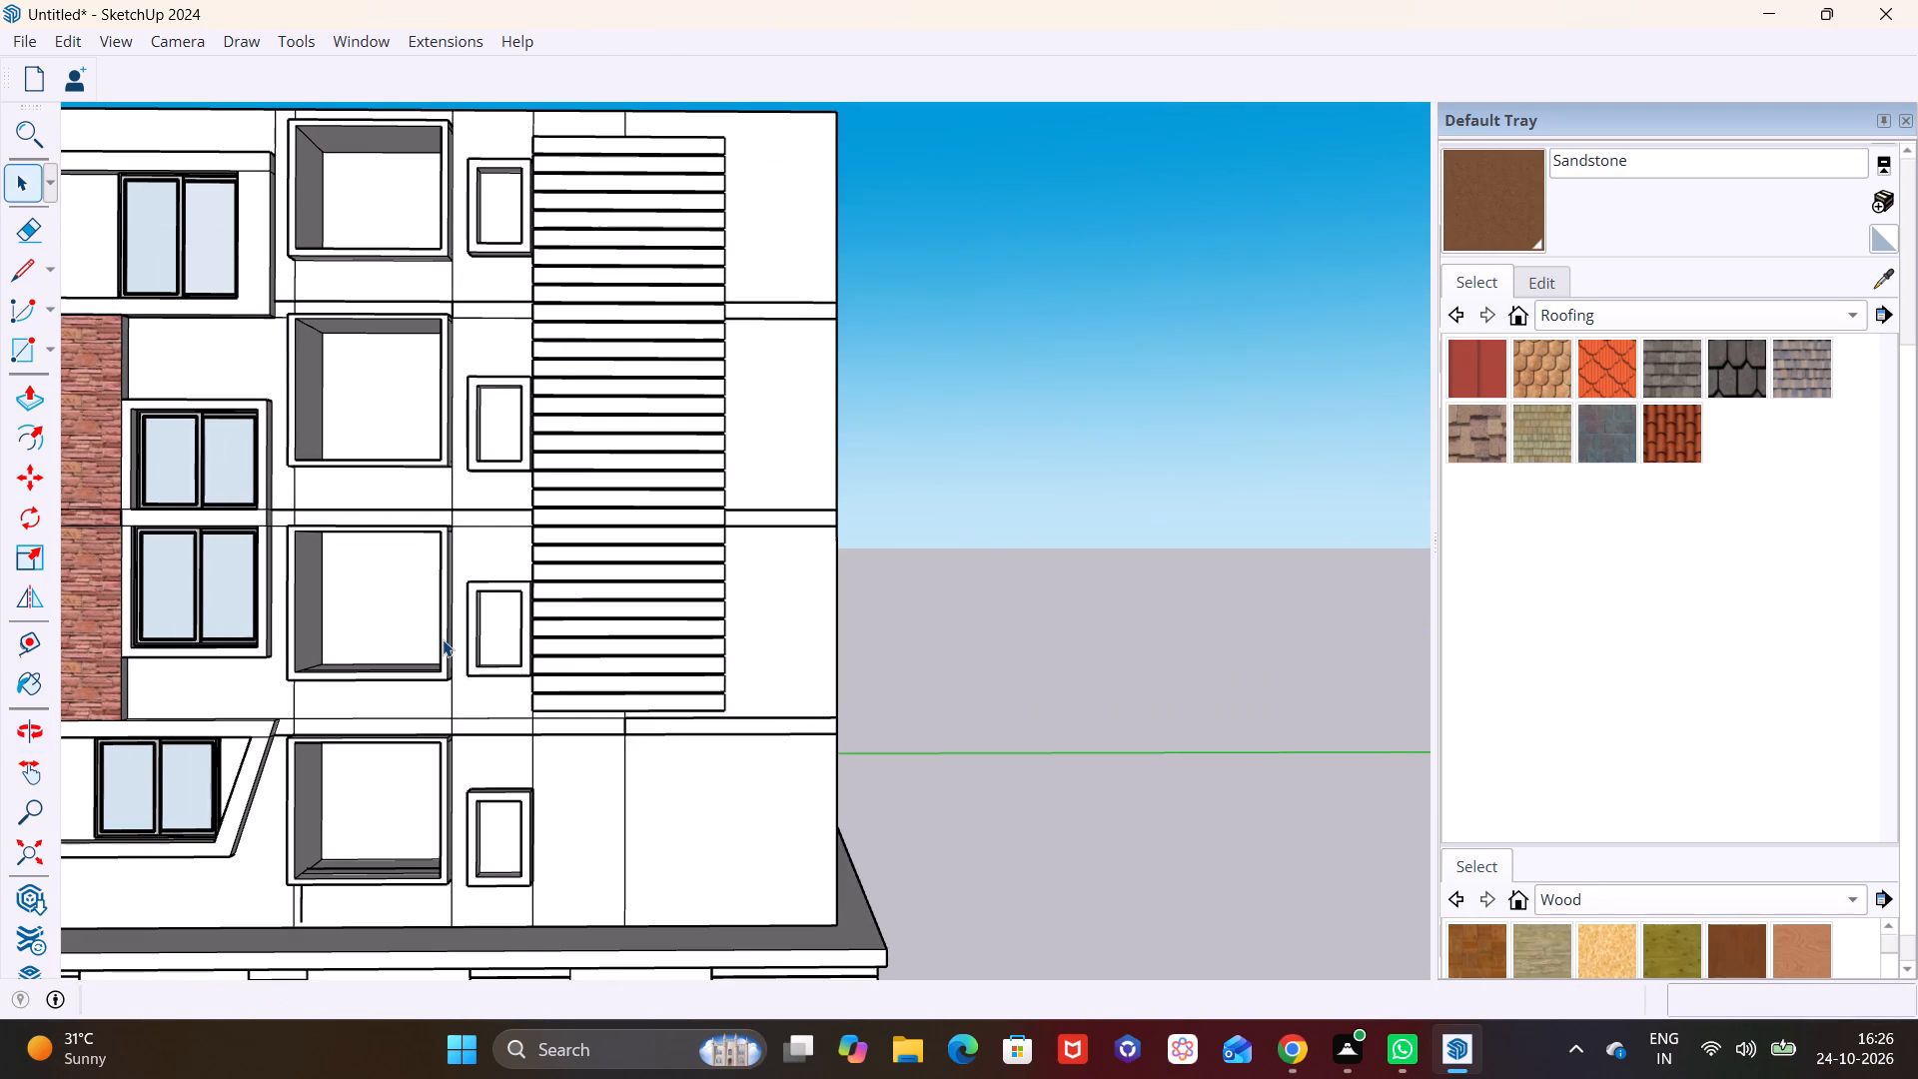
{"action": "middle_click_drag", "start_coordinate": [431, 688], "coordinate": [371, 822], "text": "shift"}
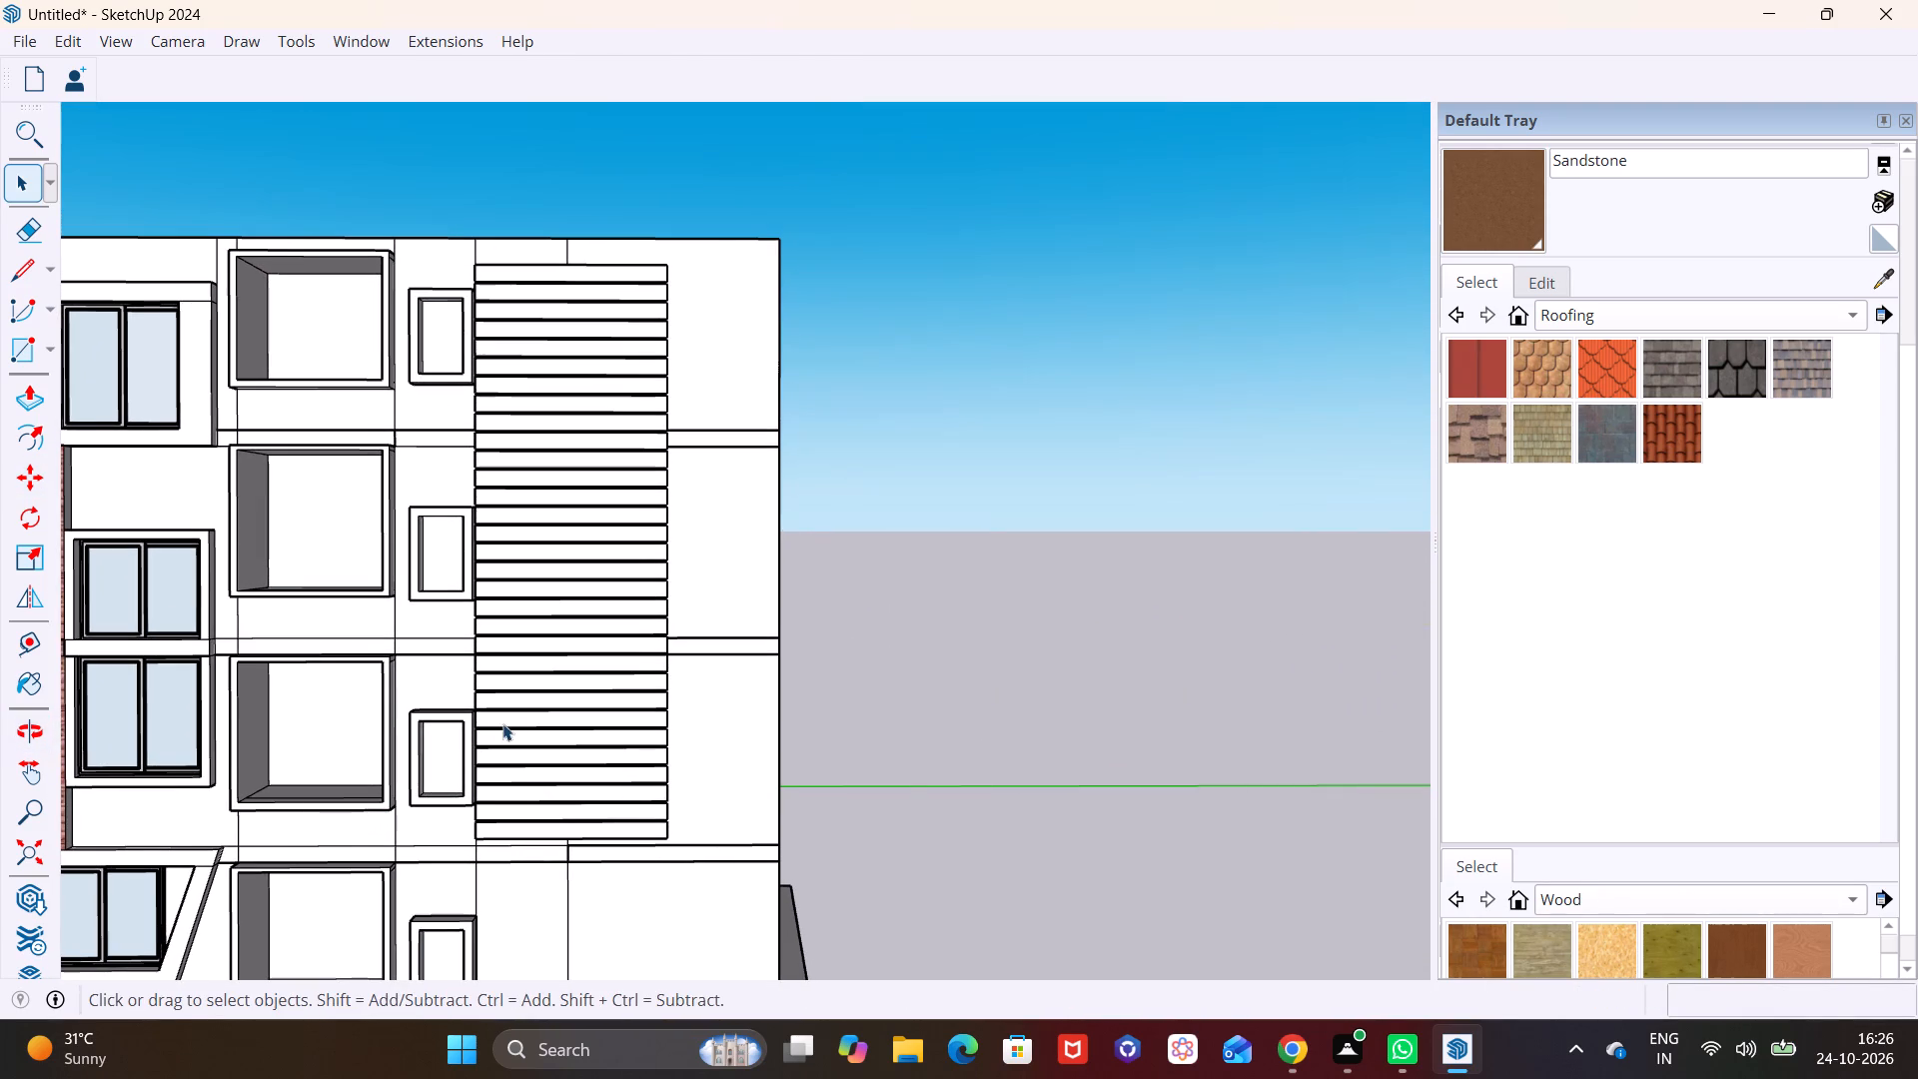
{"action": "scroll", "coordinate": [515, 718], "scroll_direction": "up", "scroll_amount": 1}
{"action": "middle_click_drag", "start_coordinate": [543, 696], "coordinate": [241, 812]}
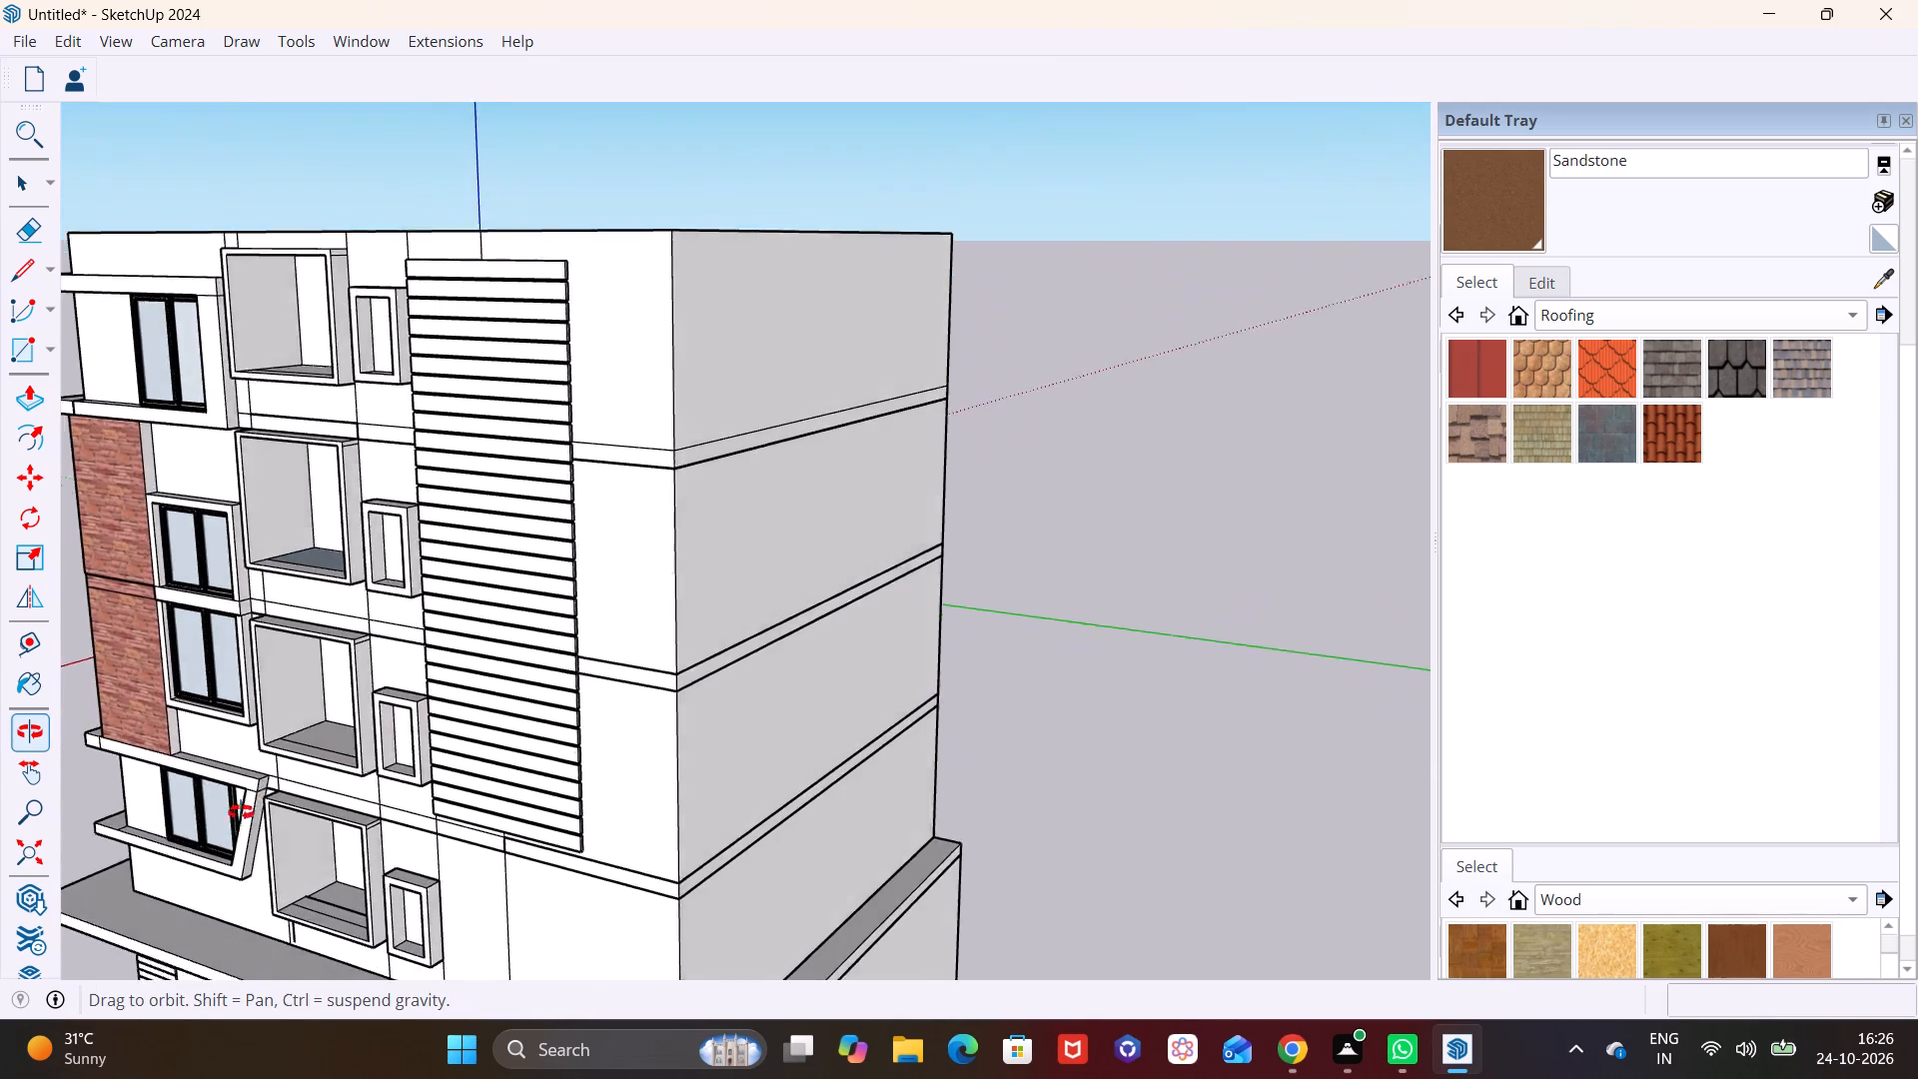
{"action": "middle_click_drag", "start_coordinate": [241, 812], "coordinate": [61, 735]}
{"action": "middle_click_drag", "start_coordinate": [340, 792], "coordinate": [1157, 754]}
{"action": "middle_click_drag", "start_coordinate": [997, 736], "coordinate": [1101, 737]}
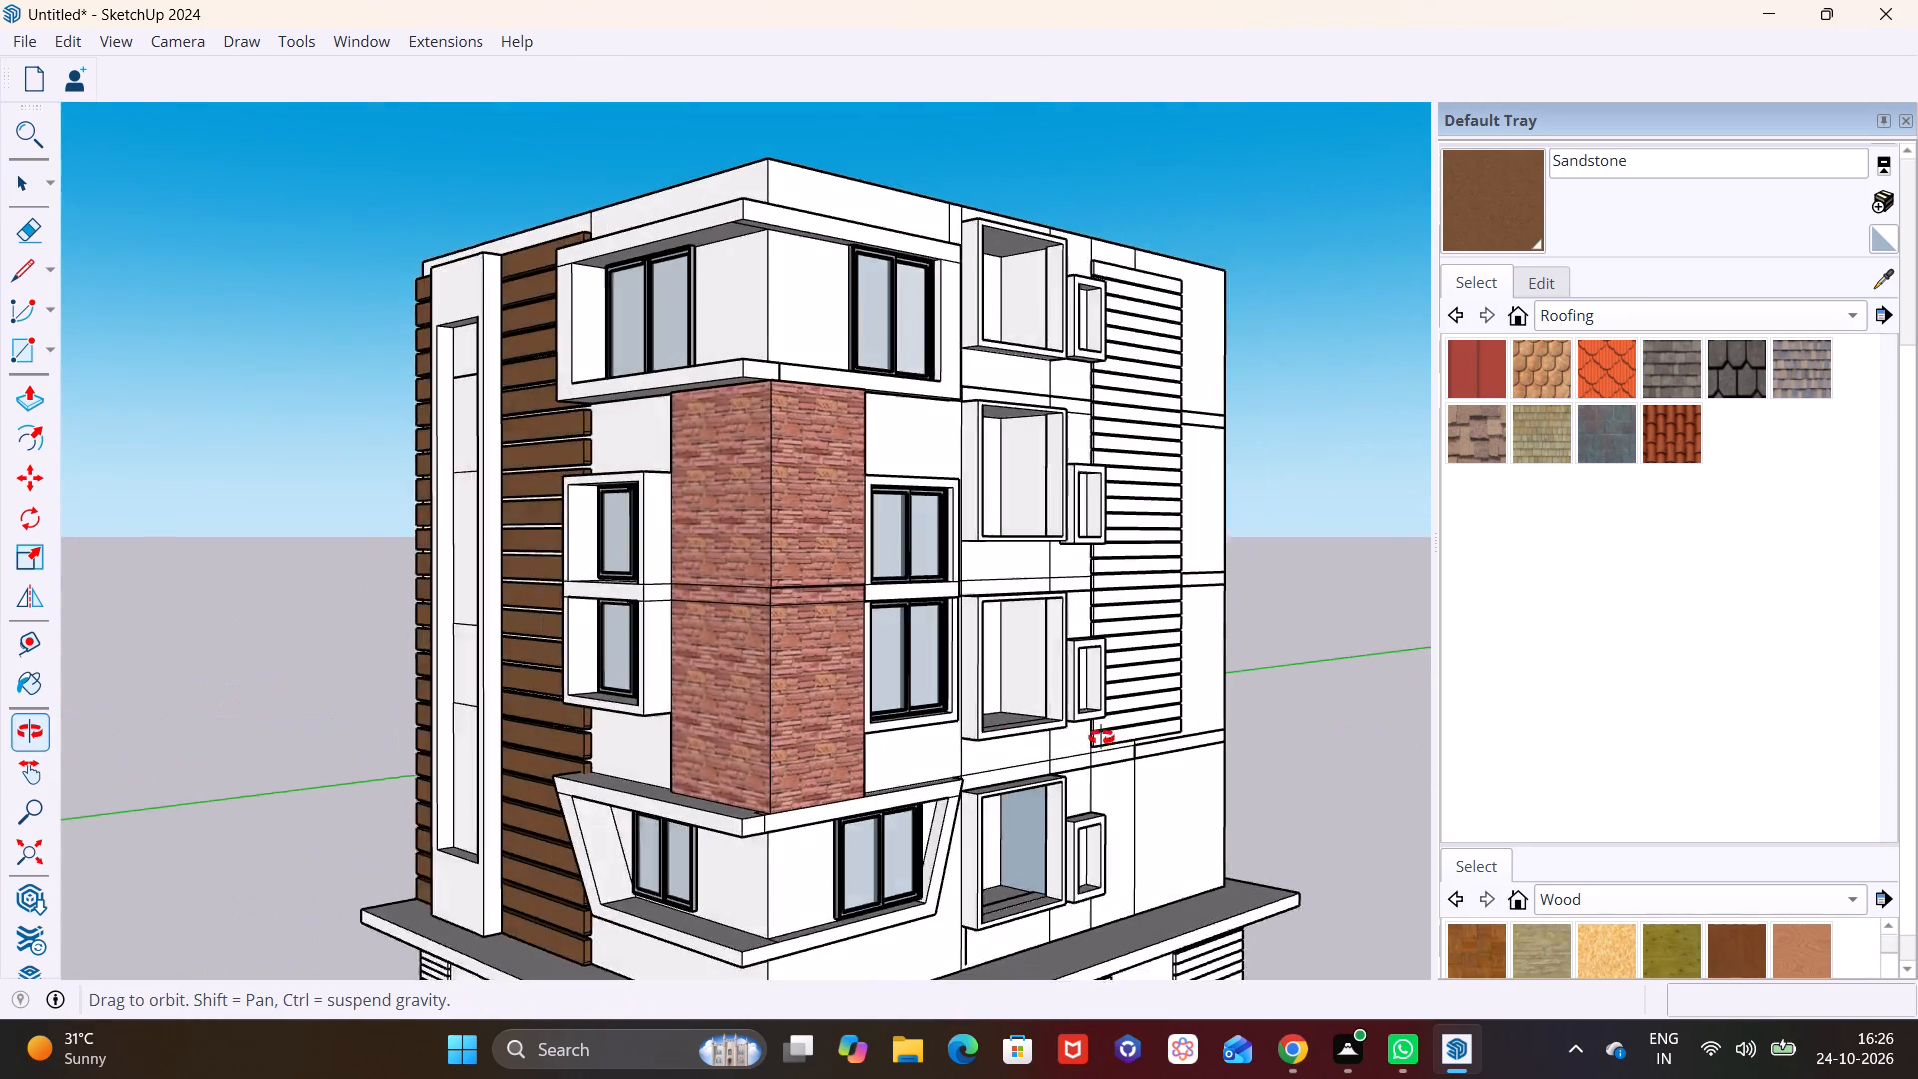
{"action": "middle_click_drag", "start_coordinate": [1101, 737], "coordinate": [516, 710]}
{"action": "scroll", "coordinate": [1017, 745], "scroll_direction": "down", "scroll_amount": 2}
{"action": "middle_click_drag", "start_coordinate": [789, 692], "coordinate": [317, 625], "text": "shift"}
{"action": "scroll", "coordinate": [537, 503], "scroll_direction": "up", "scroll_amount": 1}
{"action": "middle_click_drag", "start_coordinate": [575, 521], "coordinate": [489, 597]}
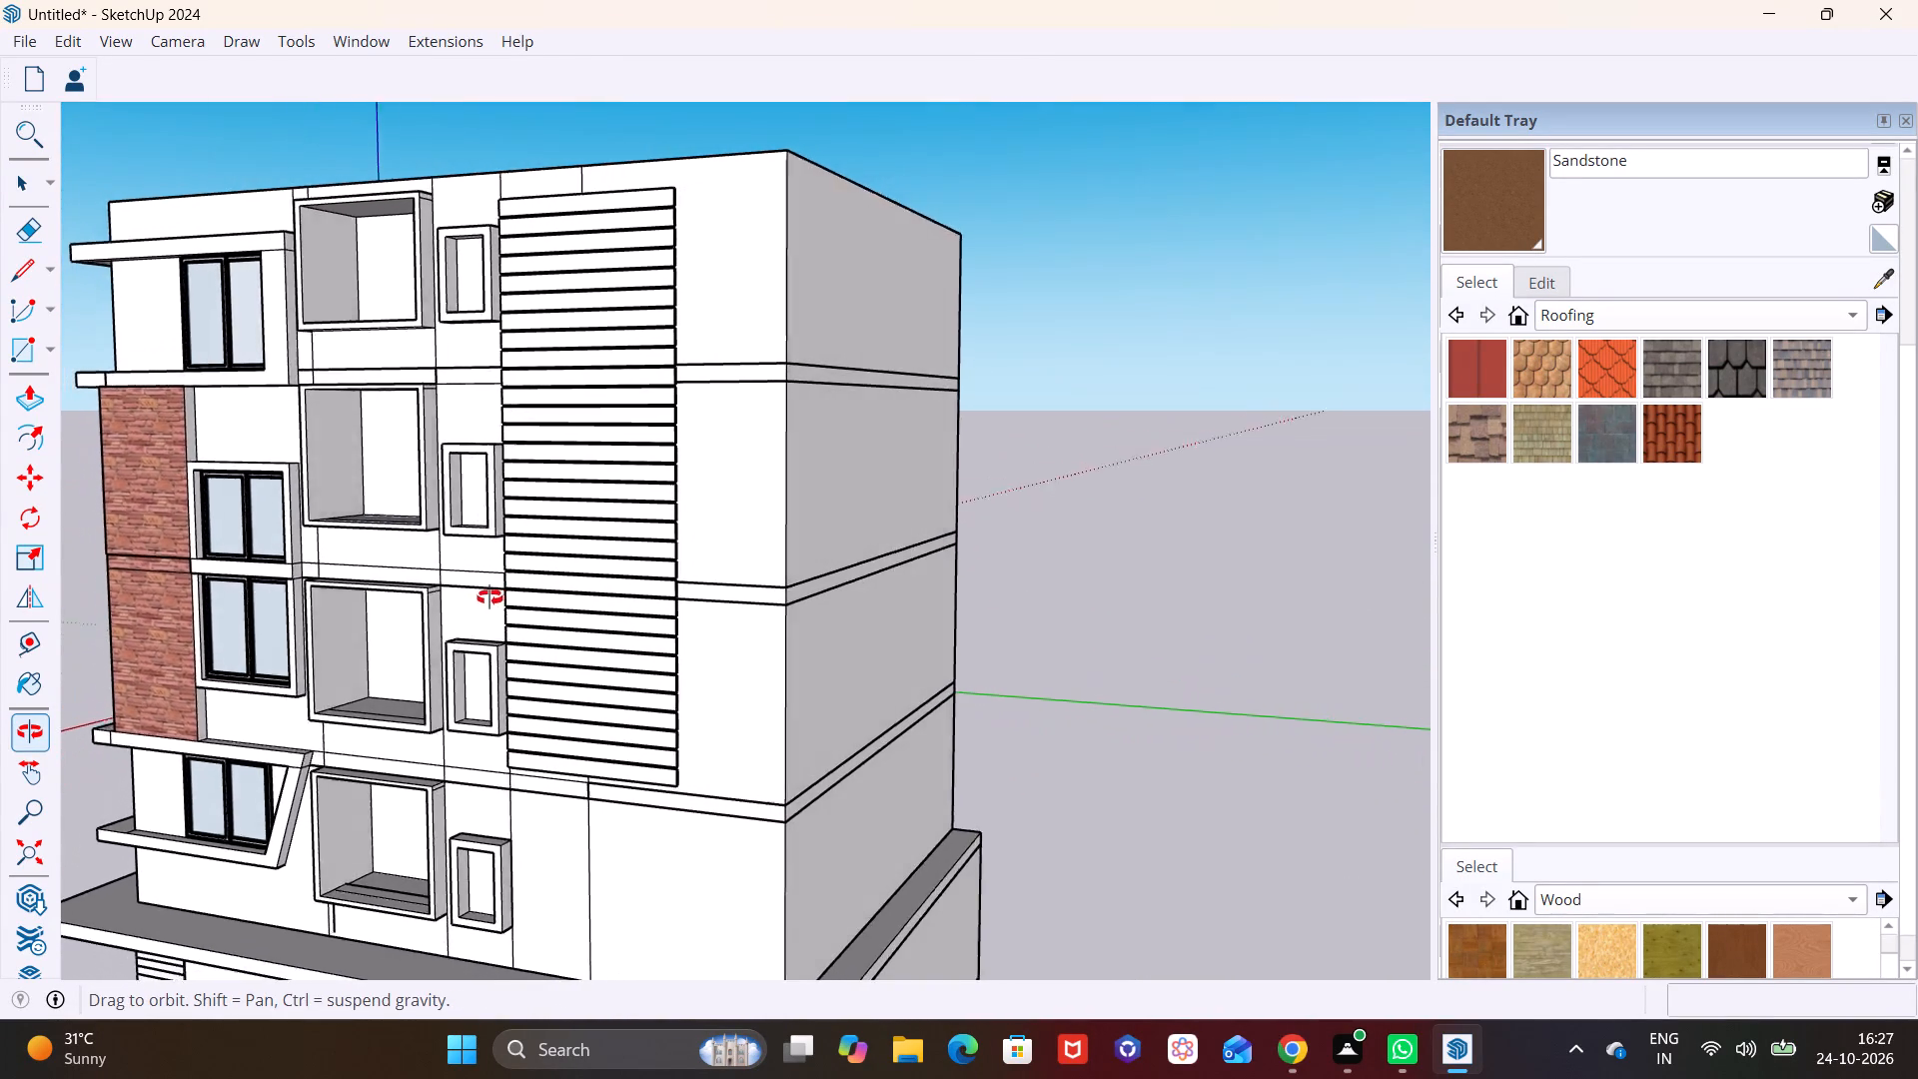
{"action": "middle_click_drag", "start_coordinate": [489, 597], "coordinate": [706, 599]}
{"action": "middle_click_drag", "start_coordinate": [649, 448], "coordinate": [548, 753], "text": "shift"}
Draw a small horizontal rectangle on the front of the uppermost strip, spanning the line of the vertical wall edge above.
{"action": "scroll", "coordinate": [575, 539], "scroll_direction": "up", "scroll_amount": 6}
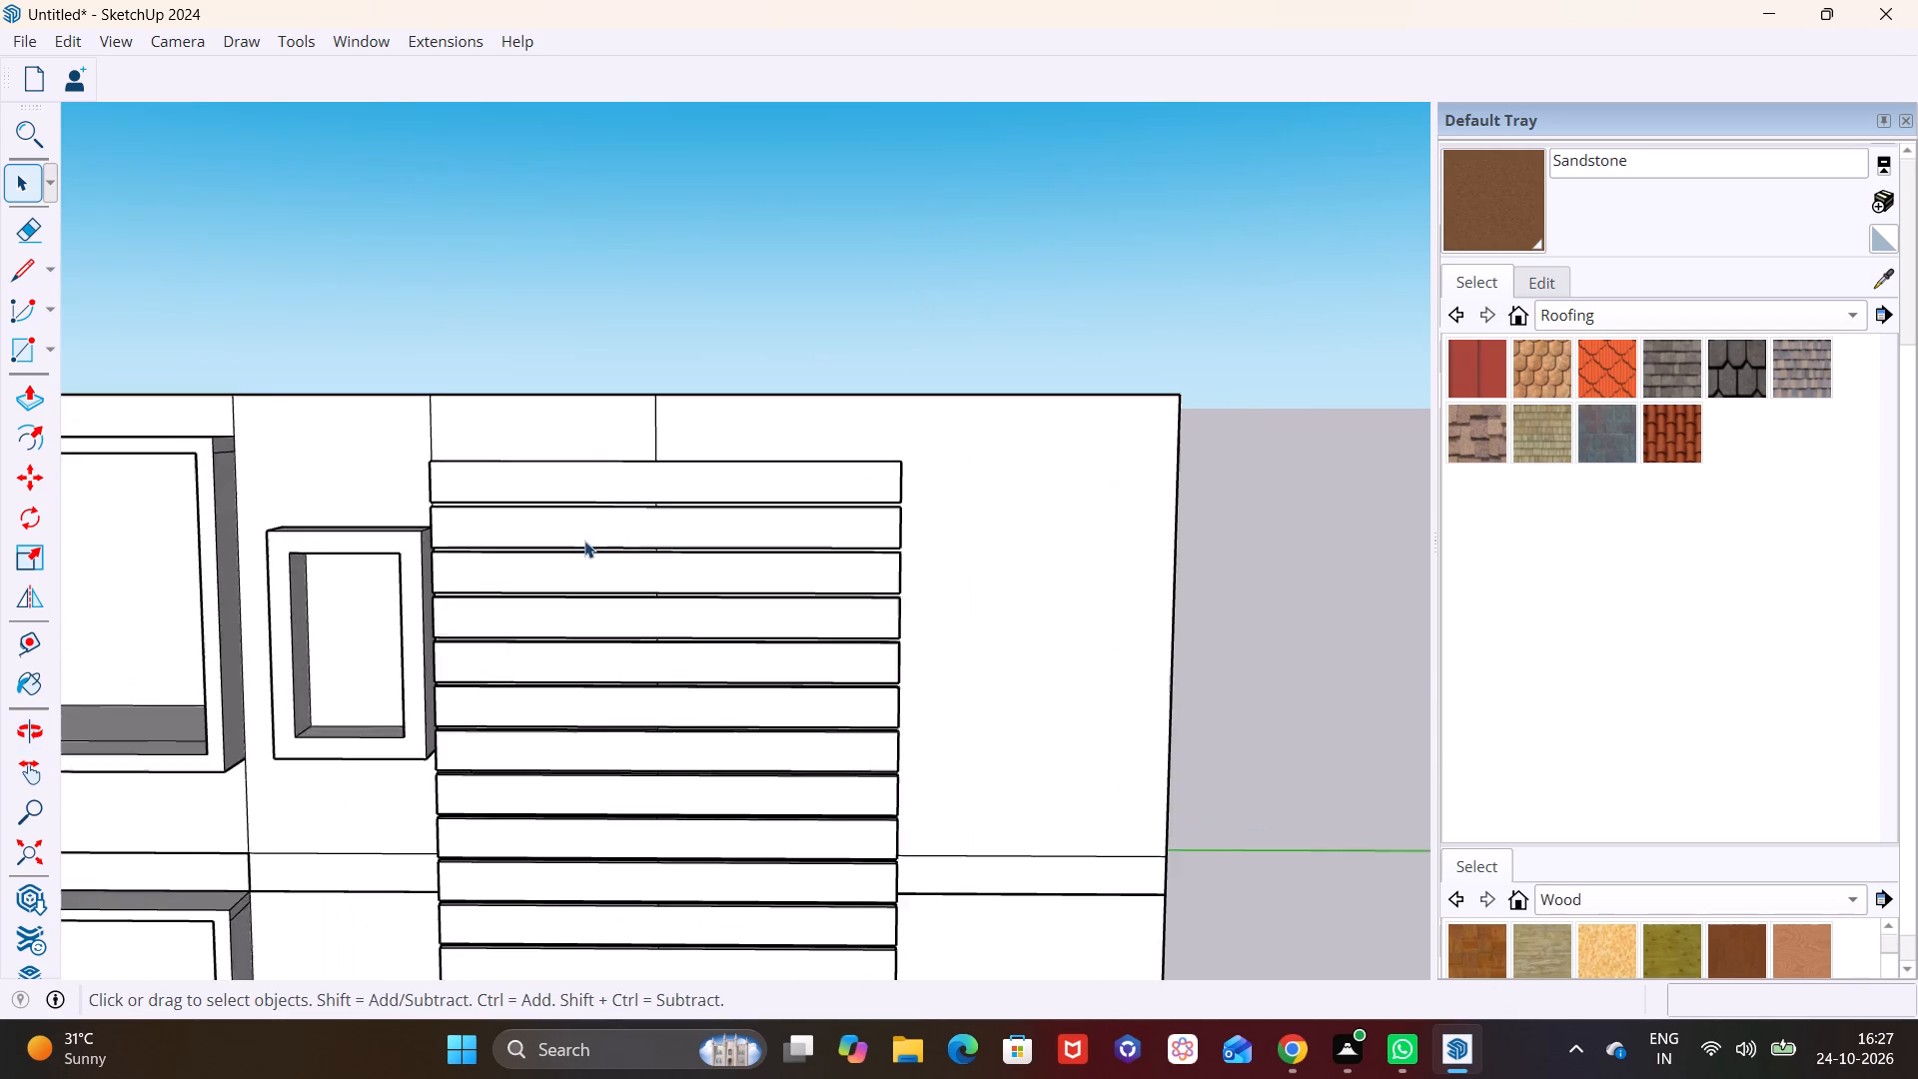
{"action": "scroll", "coordinate": [584, 540], "scroll_direction": "up", "scroll_amount": 5}
{"action": "middle_click_drag", "start_coordinate": [595, 555], "coordinate": [452, 686], "text": "shift"}
{"action": "scroll", "coordinate": [503, 573], "scroll_direction": "up", "scroll_amount": 4}
{"action": "middle_click_drag", "start_coordinate": [478, 638], "coordinate": [324, 674]}
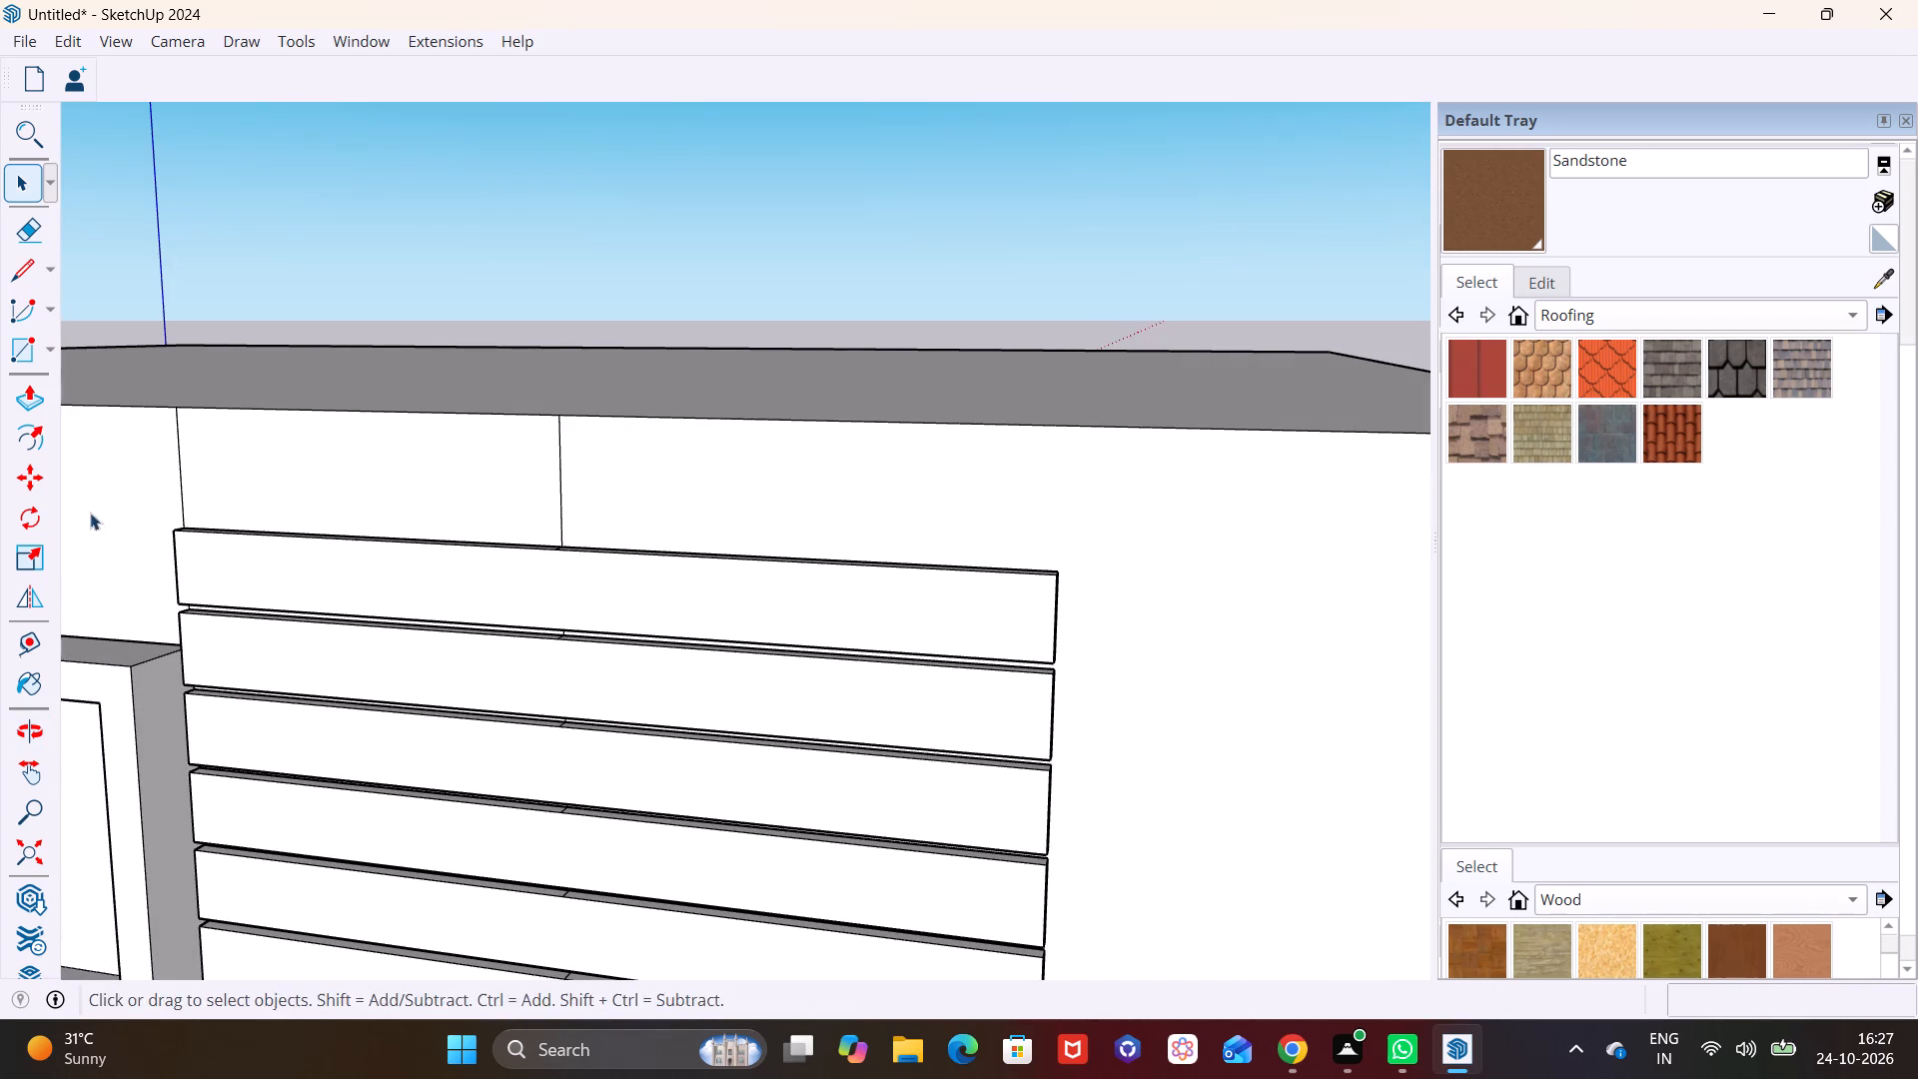
{"action": "left_click", "coordinate": [51, 346]}
{"action": "left_click", "coordinate": [65, 374]}
{"action": "scroll", "coordinate": [579, 574], "scroll_direction": "up", "scroll_amount": 1}
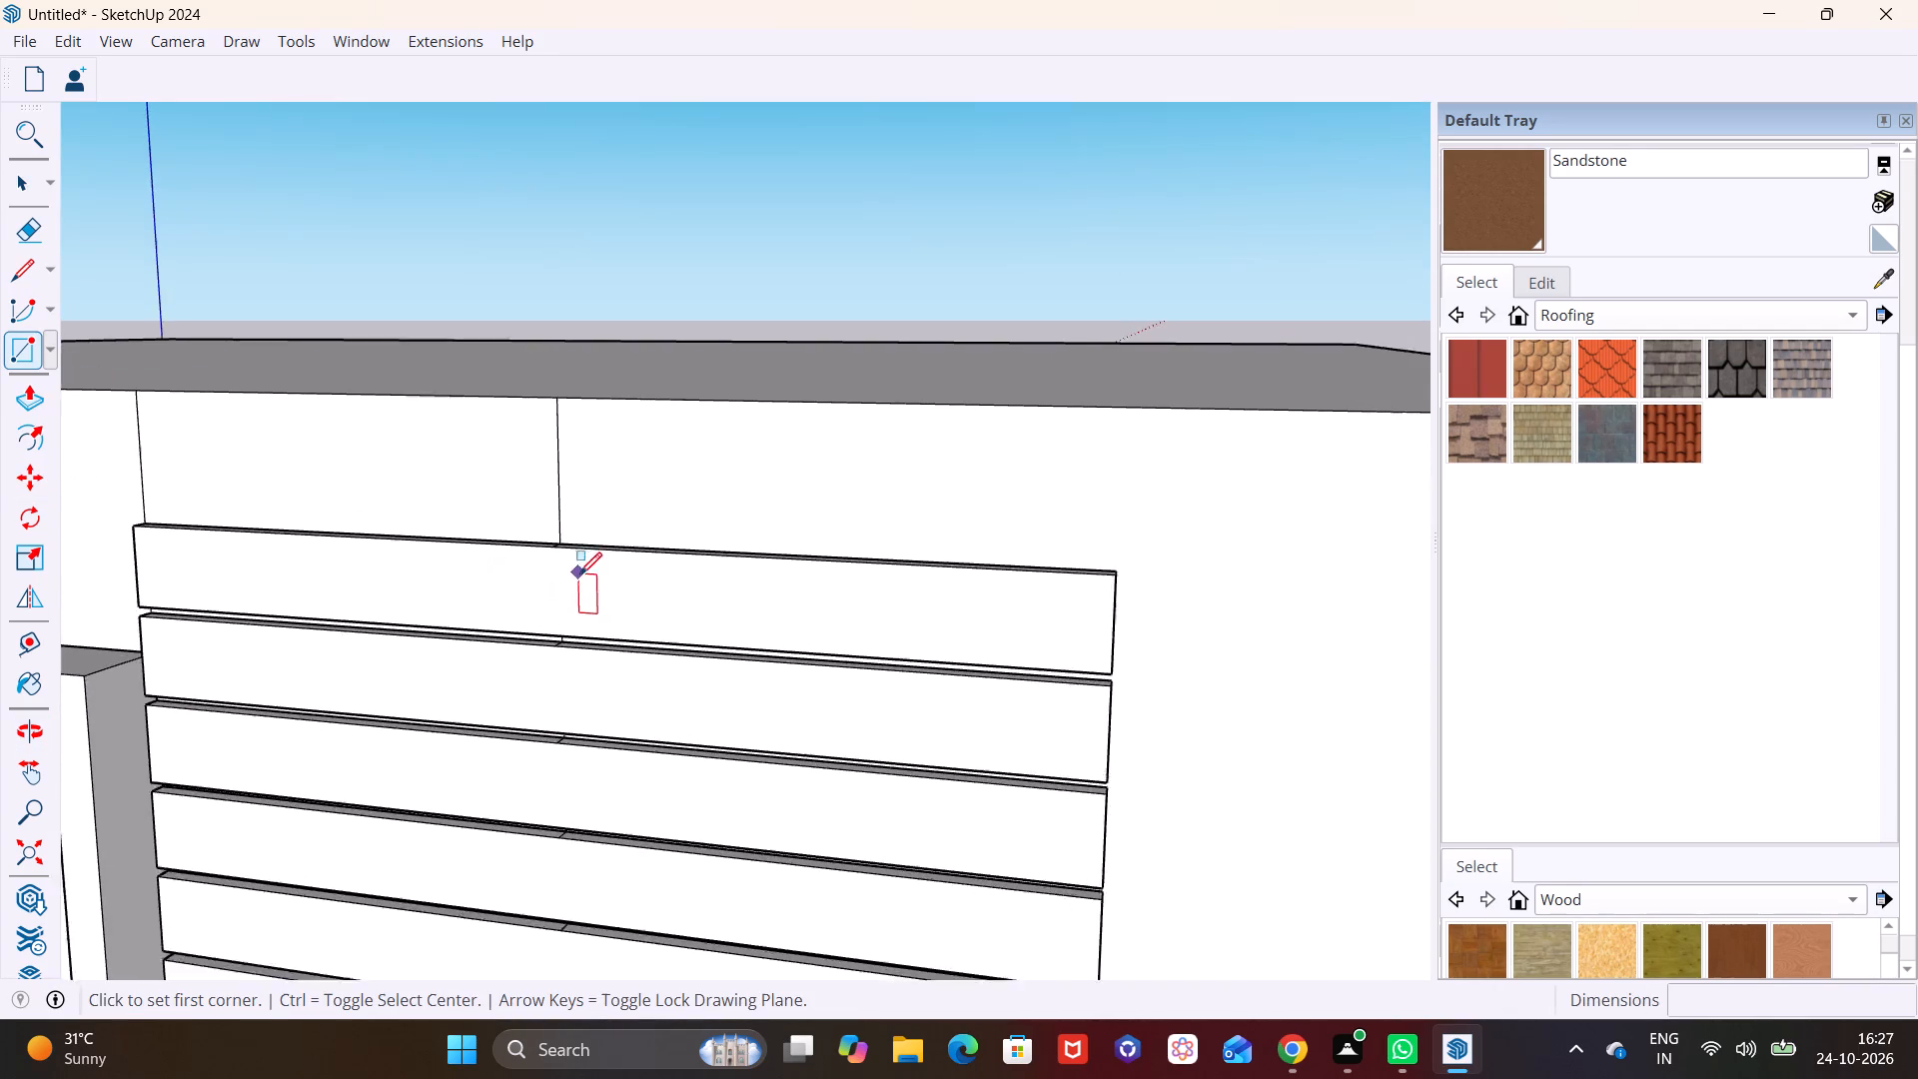
{"action": "scroll", "coordinate": [579, 574], "scroll_direction": "up", "scroll_amount": 3}
{"action": "scroll", "coordinate": [439, 582], "scroll_direction": "down", "scroll_amount": 6}
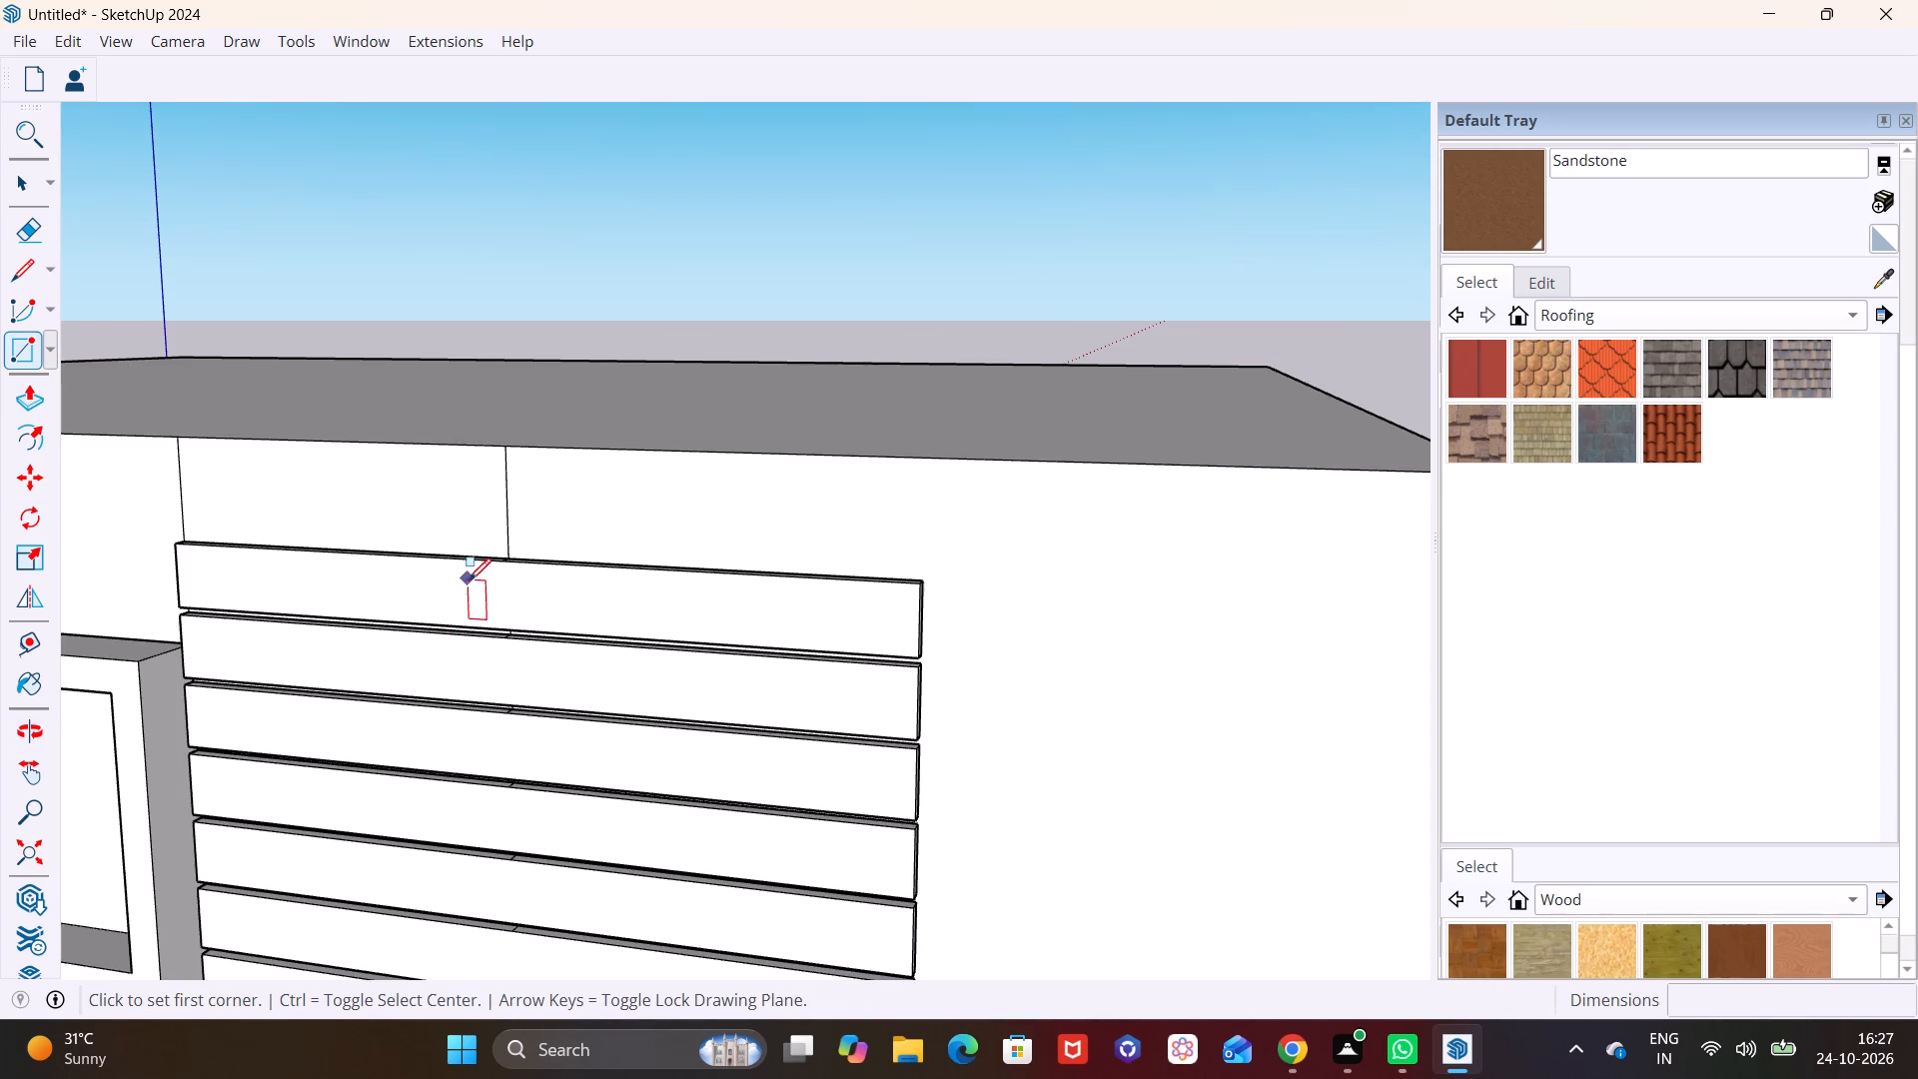
{"action": "scroll", "coordinate": [423, 571], "scroll_direction": "up", "scroll_amount": 8}
{"action": "left_click", "coordinate": [379, 549]}
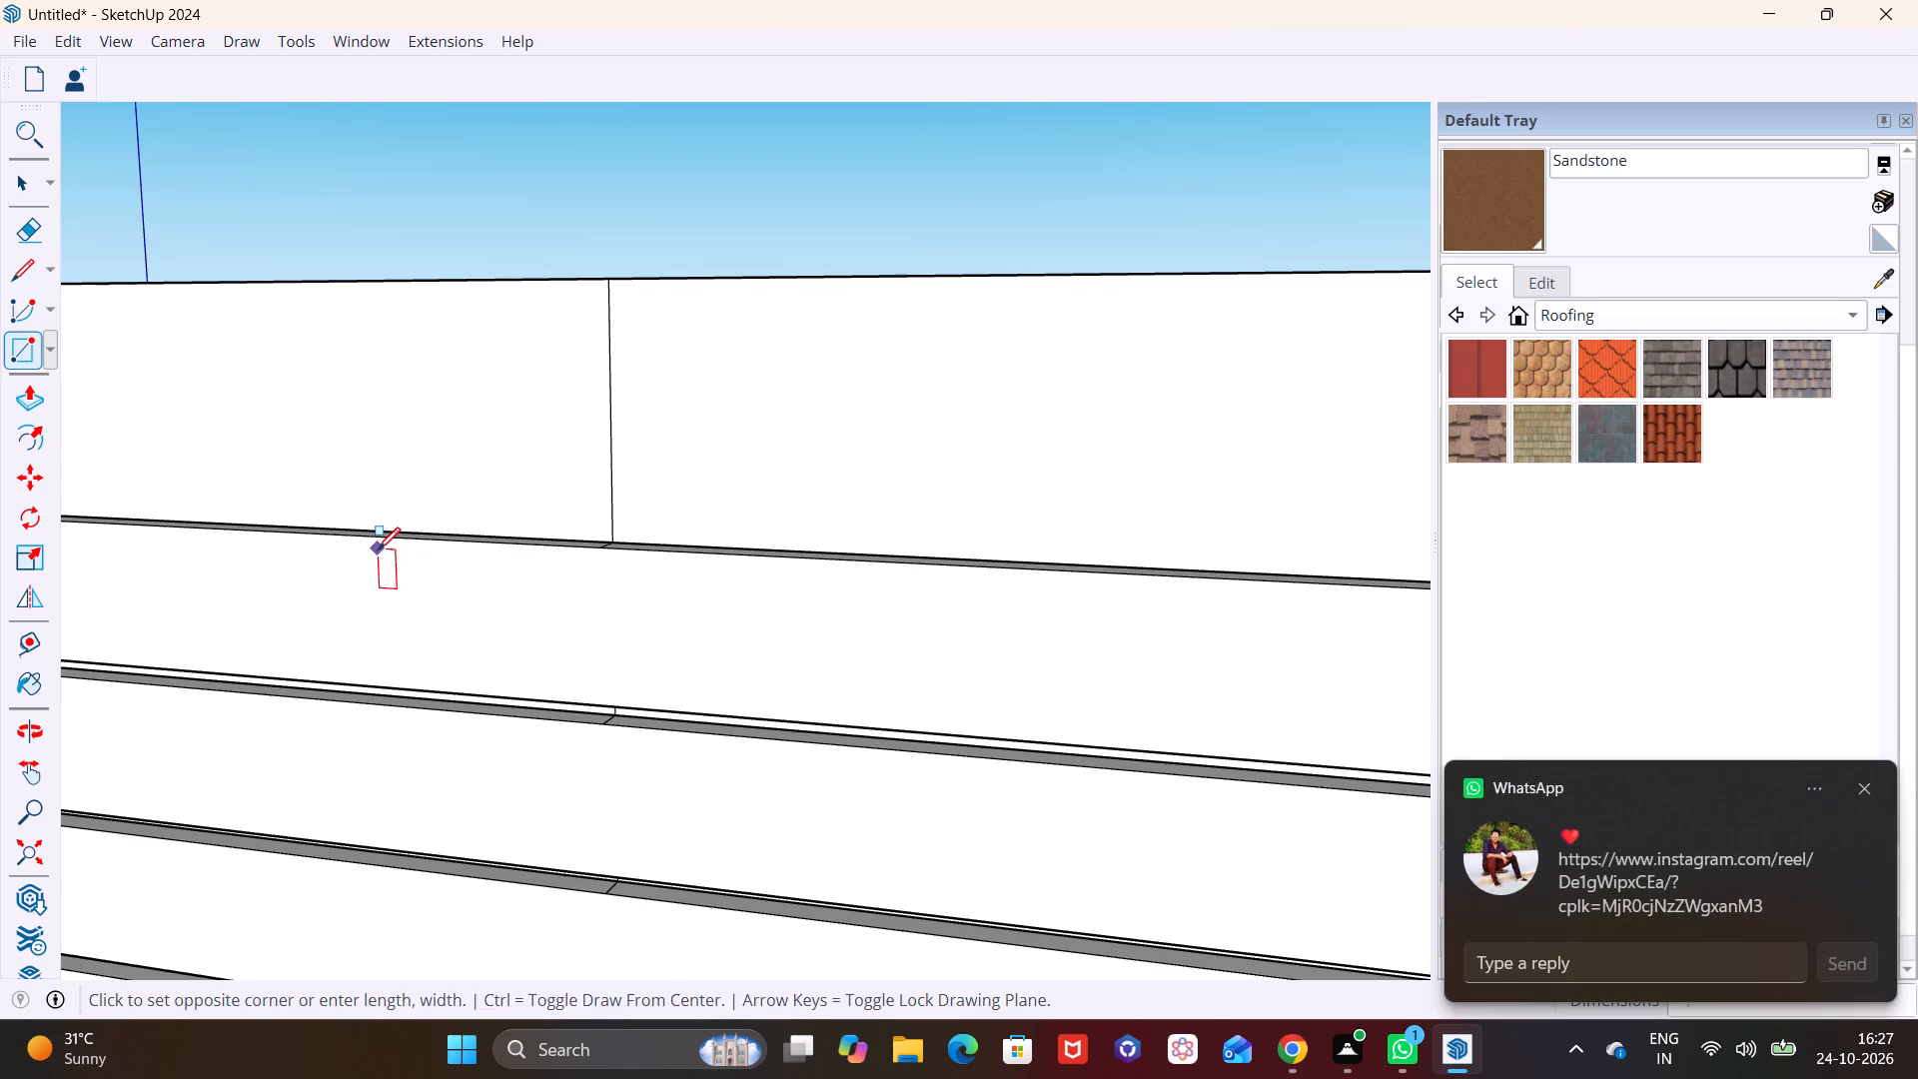
{"action": "left_click", "coordinate": [1028, 714]}
{"action": "key", "text": "space"}
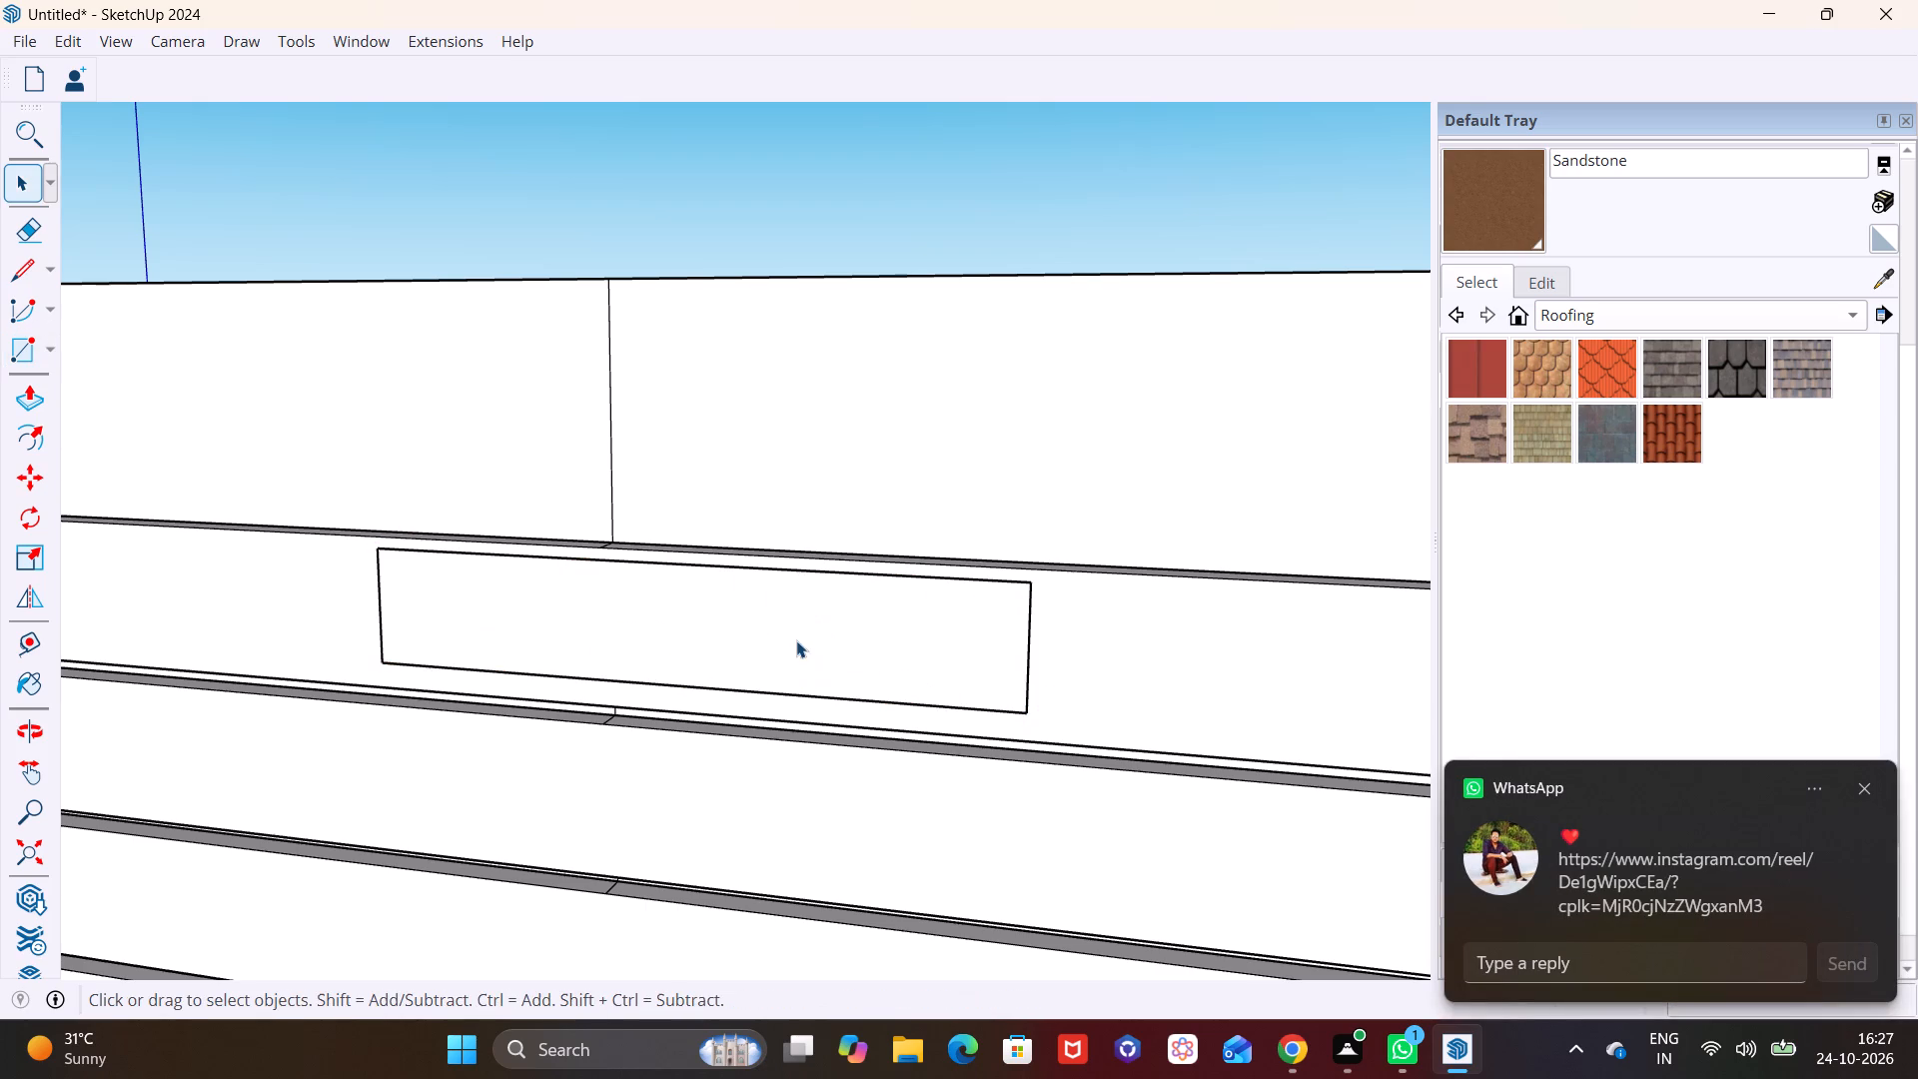
Push/Pull the small rectangle on the uppermost strip outward by 1 3/4".
{"action": "left_click", "coordinate": [796, 640]}
{"action": "left_click", "coordinate": [47, 397]}
{"action": "left_click", "coordinate": [455, 584]}
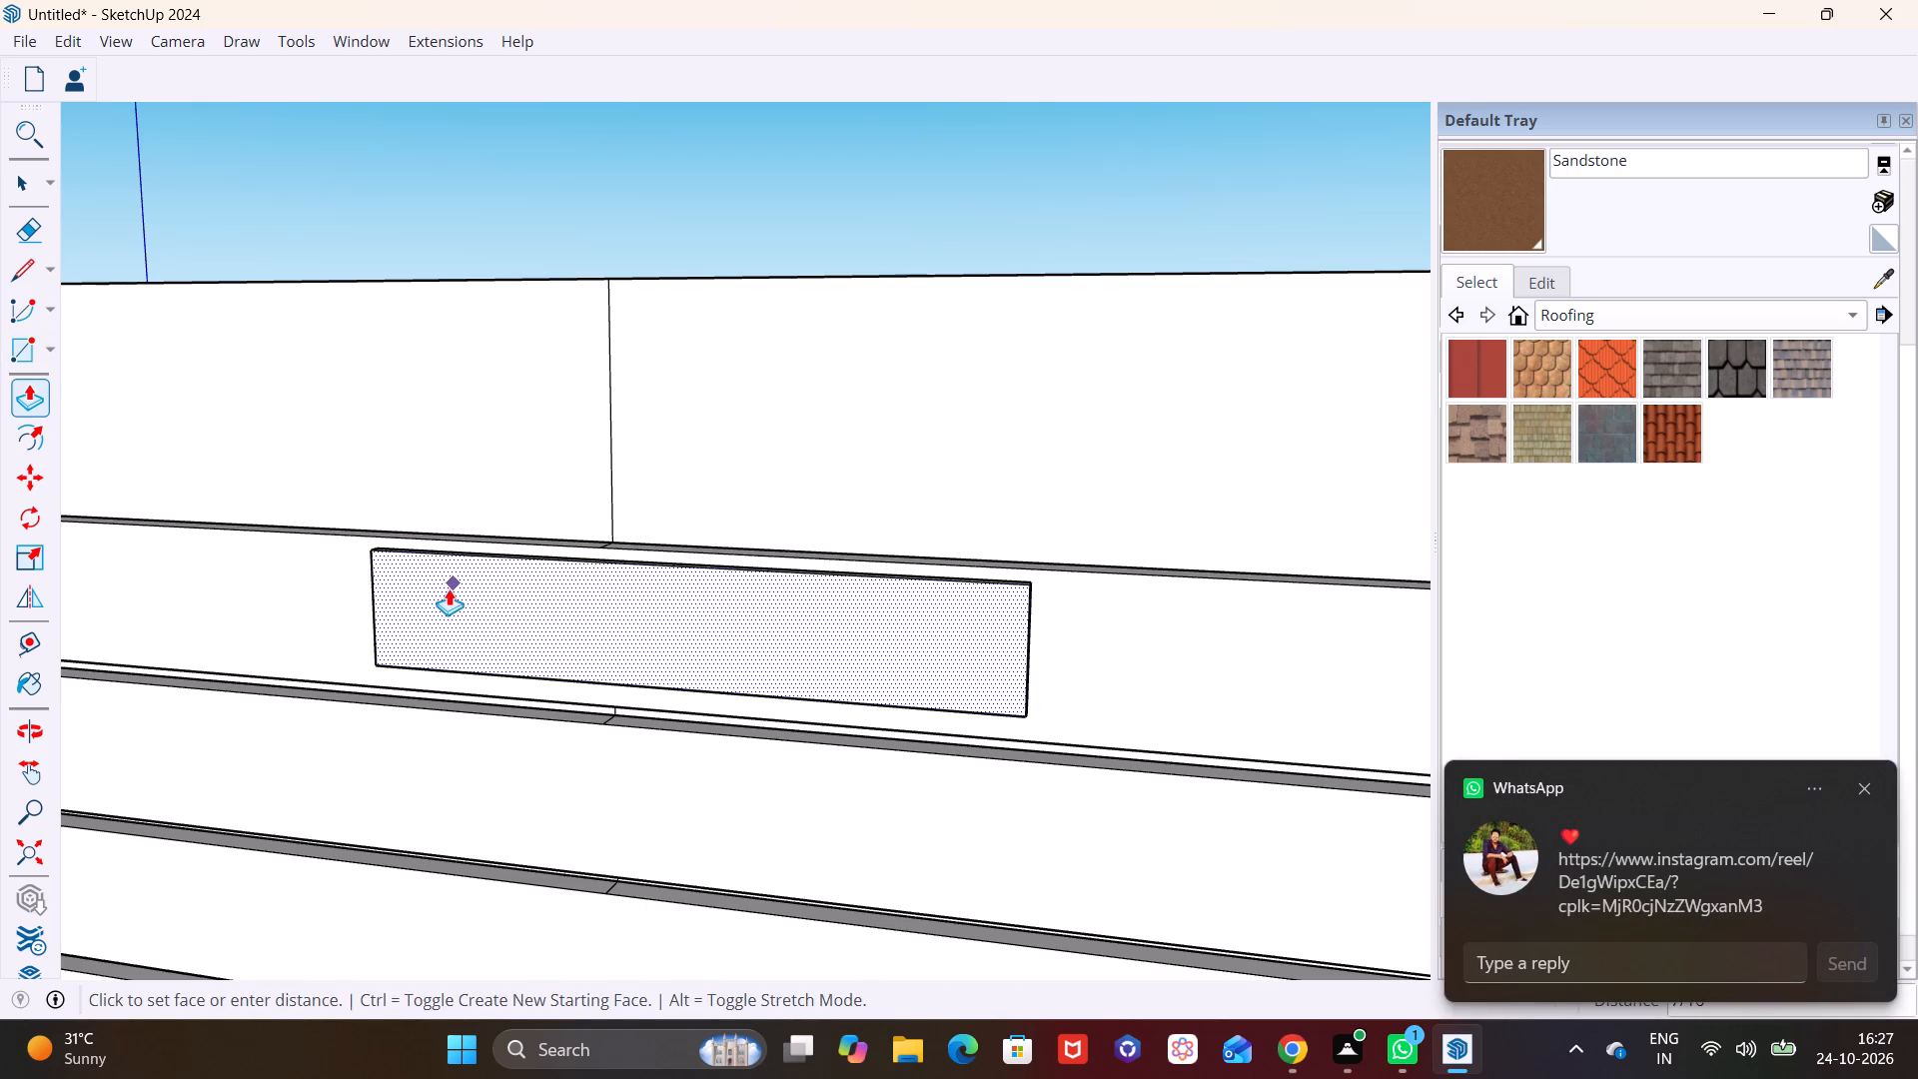
{"action": "left_click", "coordinate": [444, 587]}
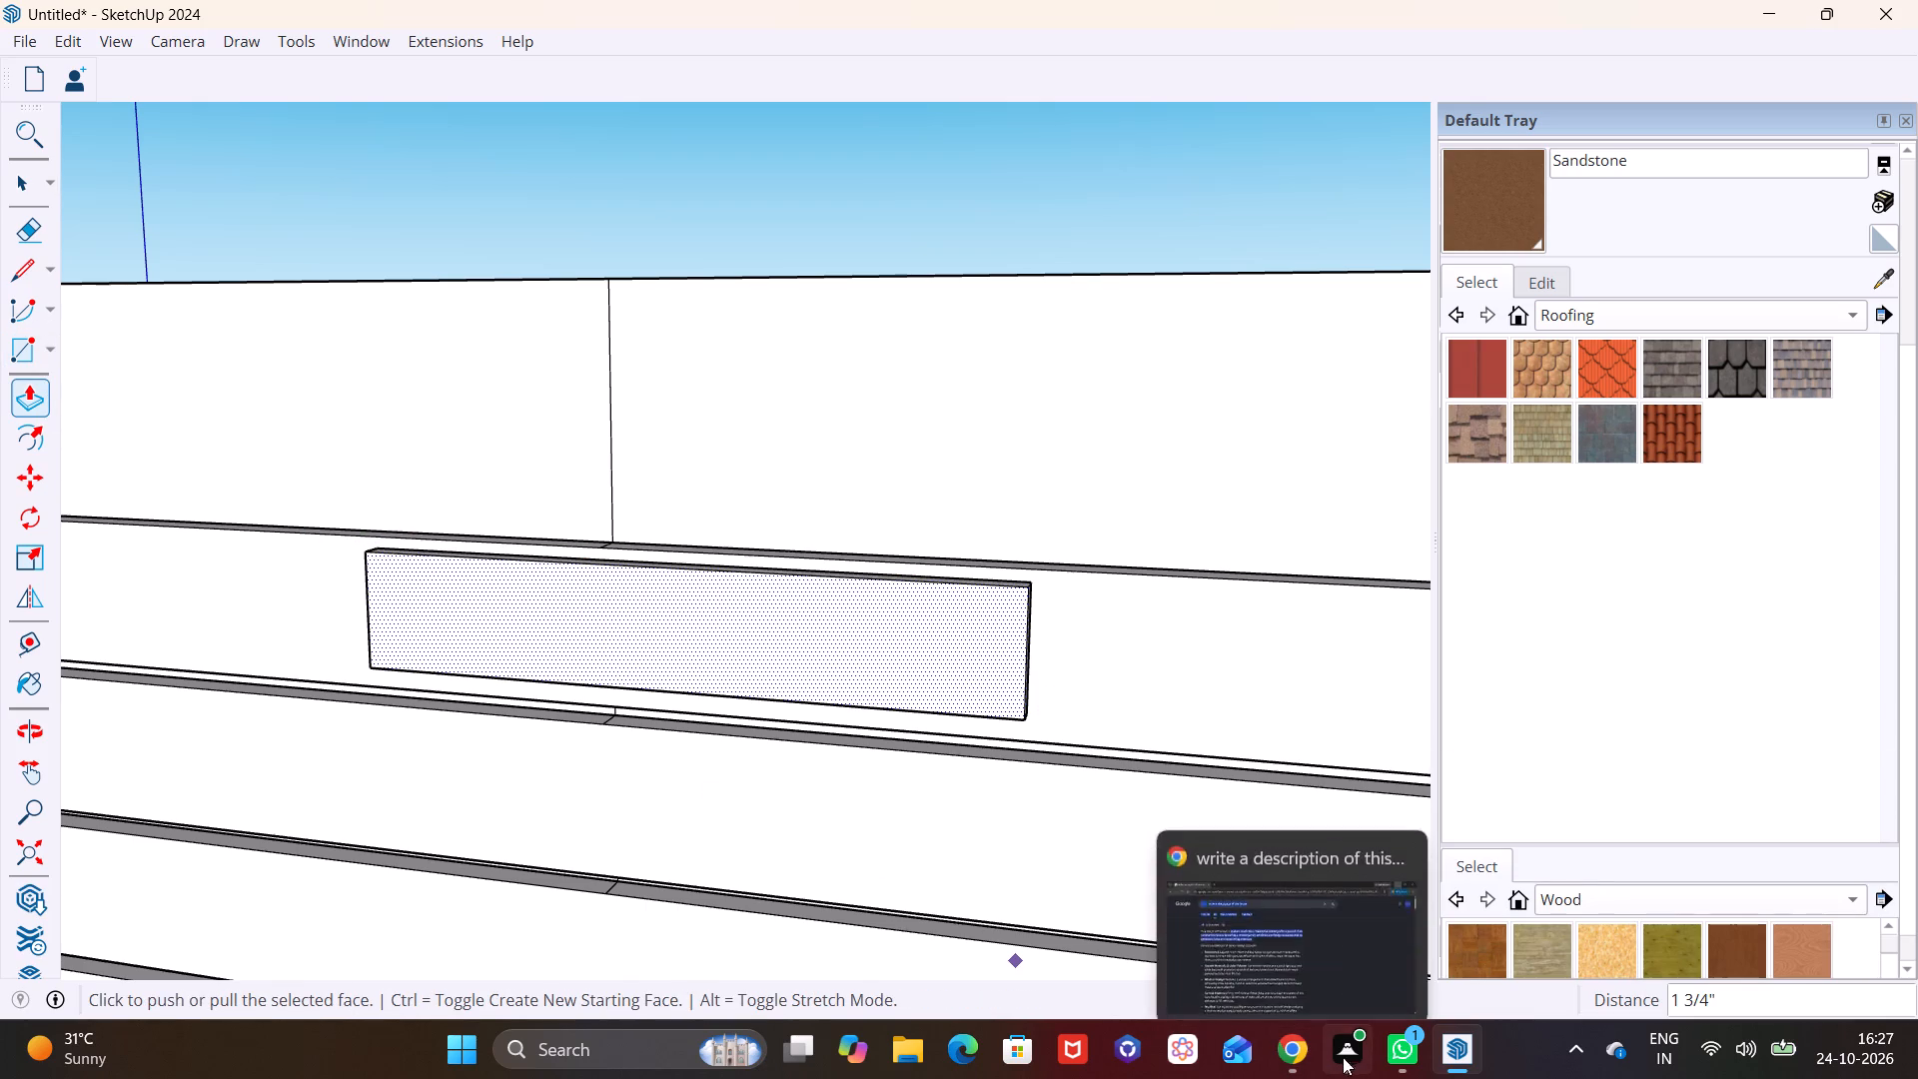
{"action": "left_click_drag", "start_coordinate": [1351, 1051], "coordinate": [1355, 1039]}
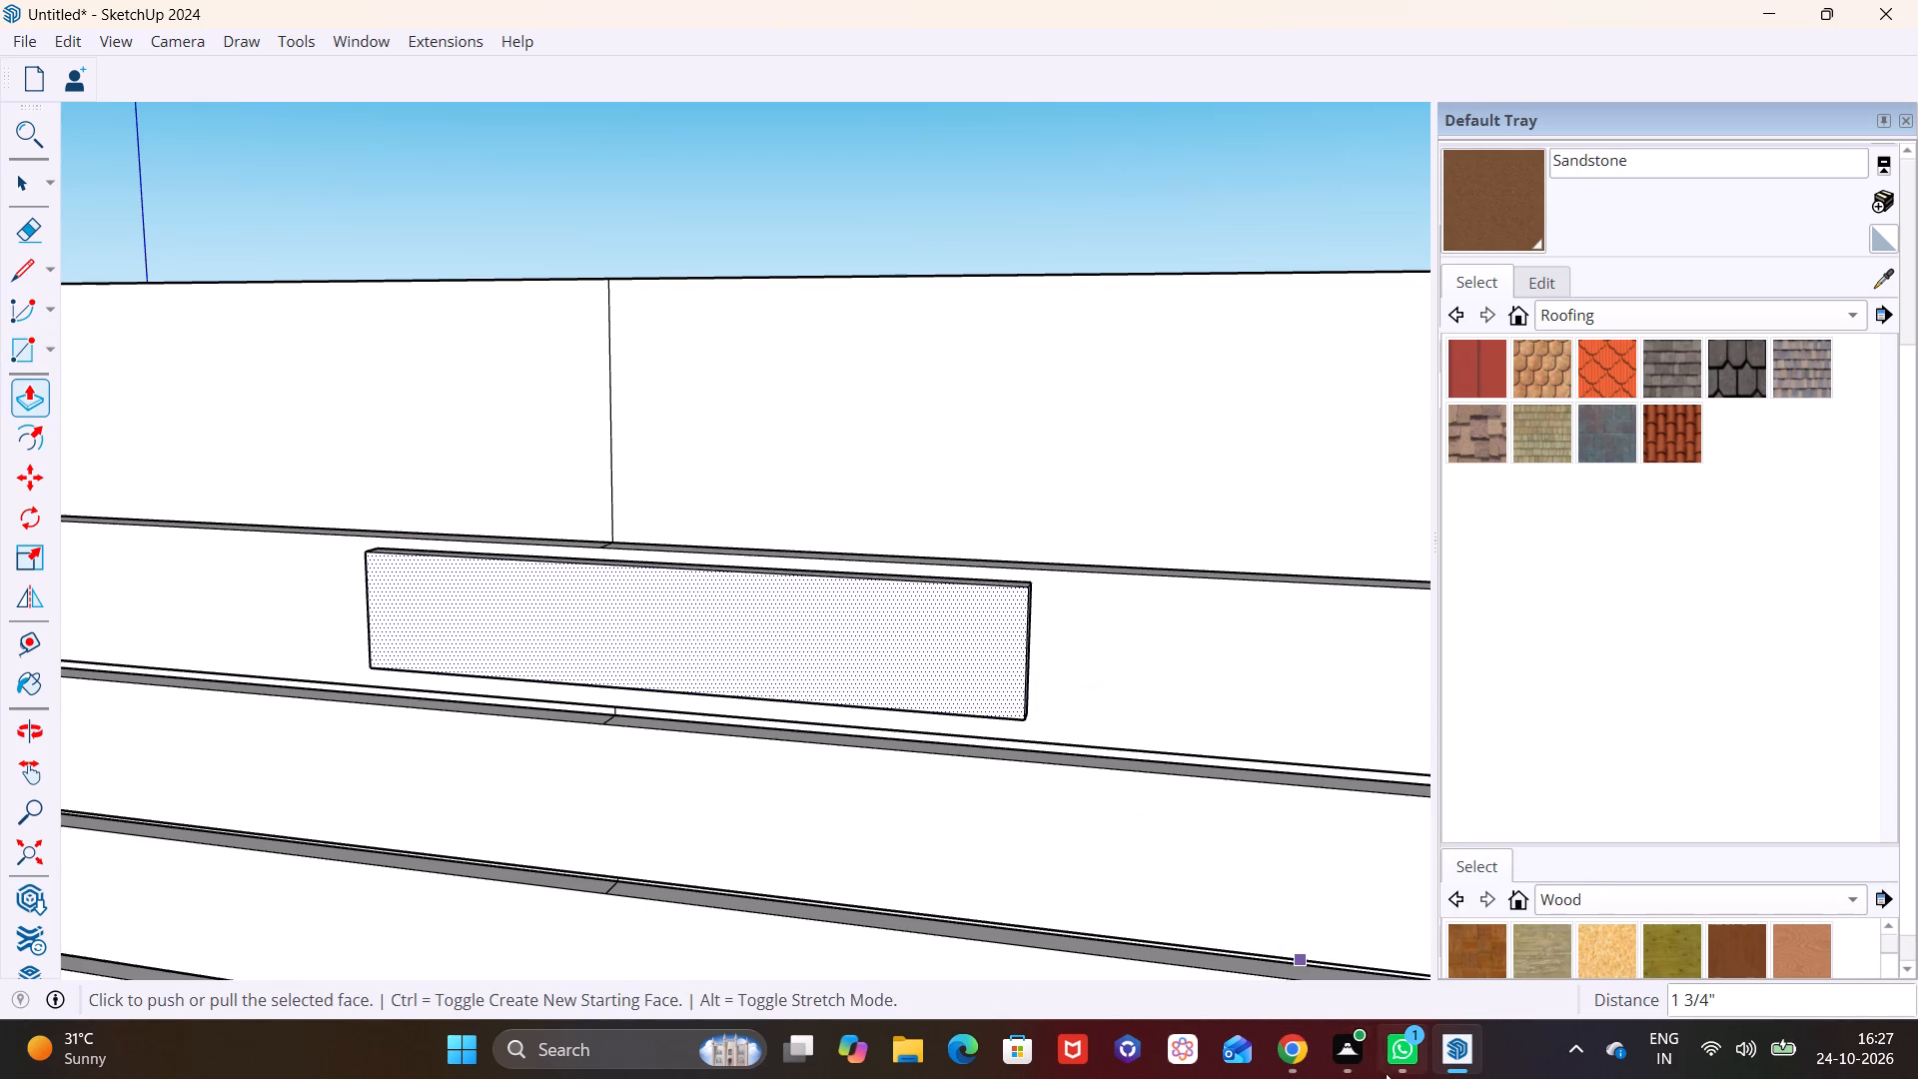
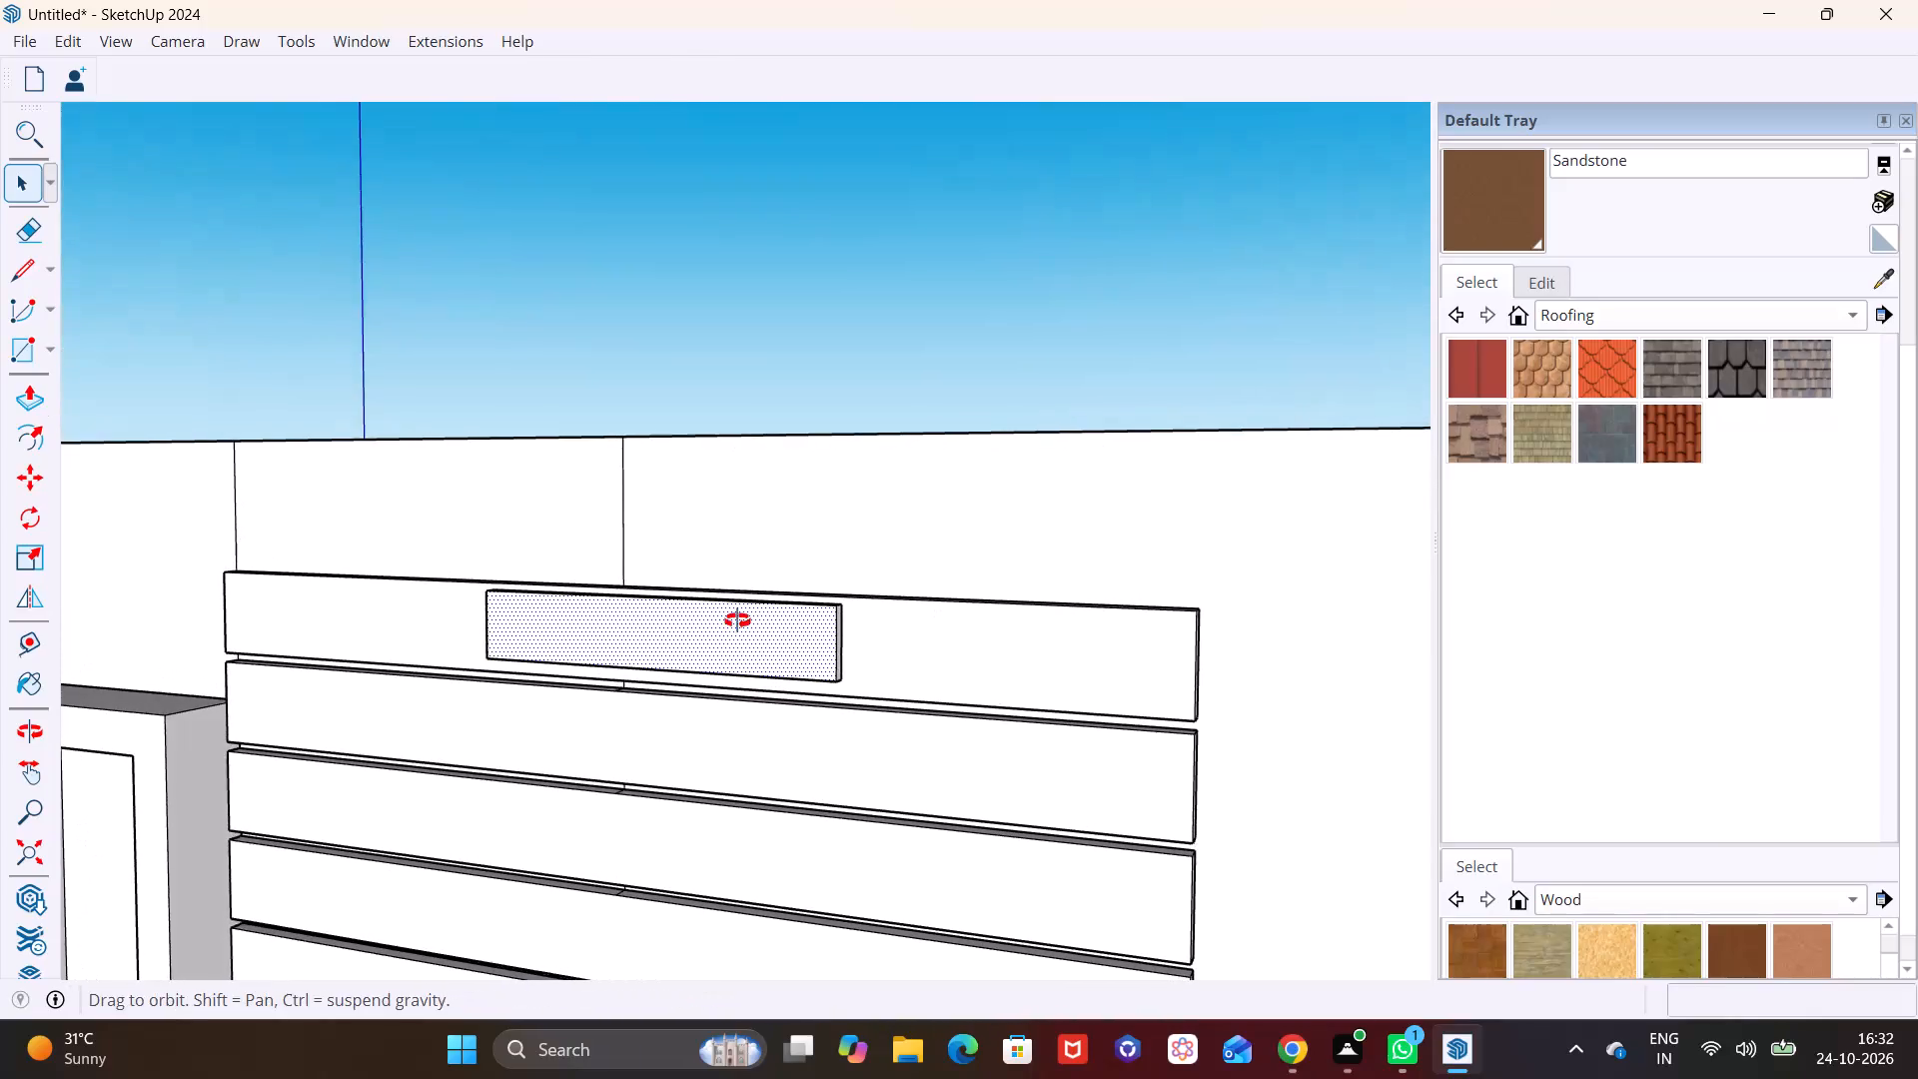
Push/Pull the underside of the small raised block down about 34' 7/8" to the lowest strip, forming a vertical band over the strips.
{"action": "middle_click_drag", "start_coordinate": [735, 642], "coordinate": [691, 589]}
{"action": "scroll", "coordinate": [737, 608], "scroll_direction": "up", "scroll_amount": 2}
{"action": "middle_click_drag", "start_coordinate": [739, 608], "coordinate": [723, 612]}
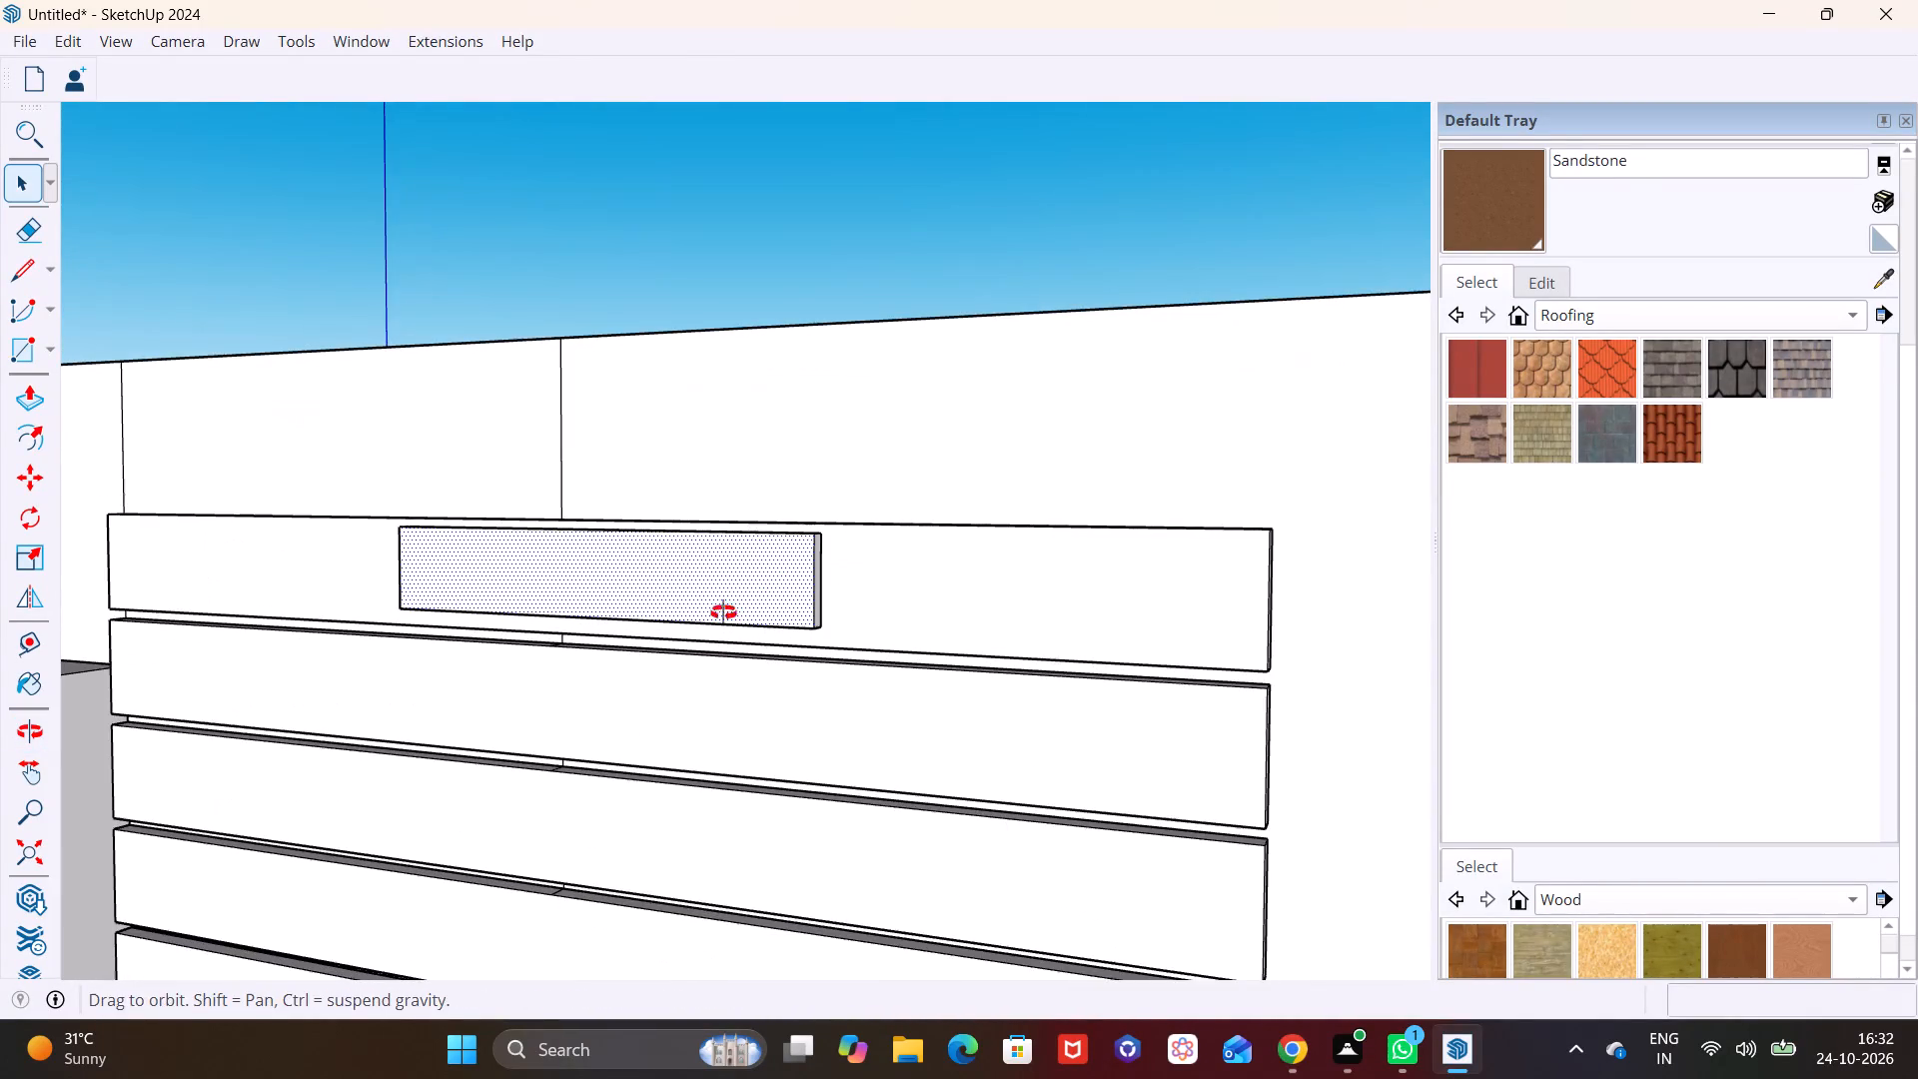
{"action": "middle_click_drag", "start_coordinate": [723, 612], "coordinate": [540, 622]}
{"action": "middle_click_drag", "start_coordinate": [616, 627], "coordinate": [812, 411]}
{"action": "scroll", "coordinate": [764, 423], "scroll_direction": "up", "scroll_amount": 6}
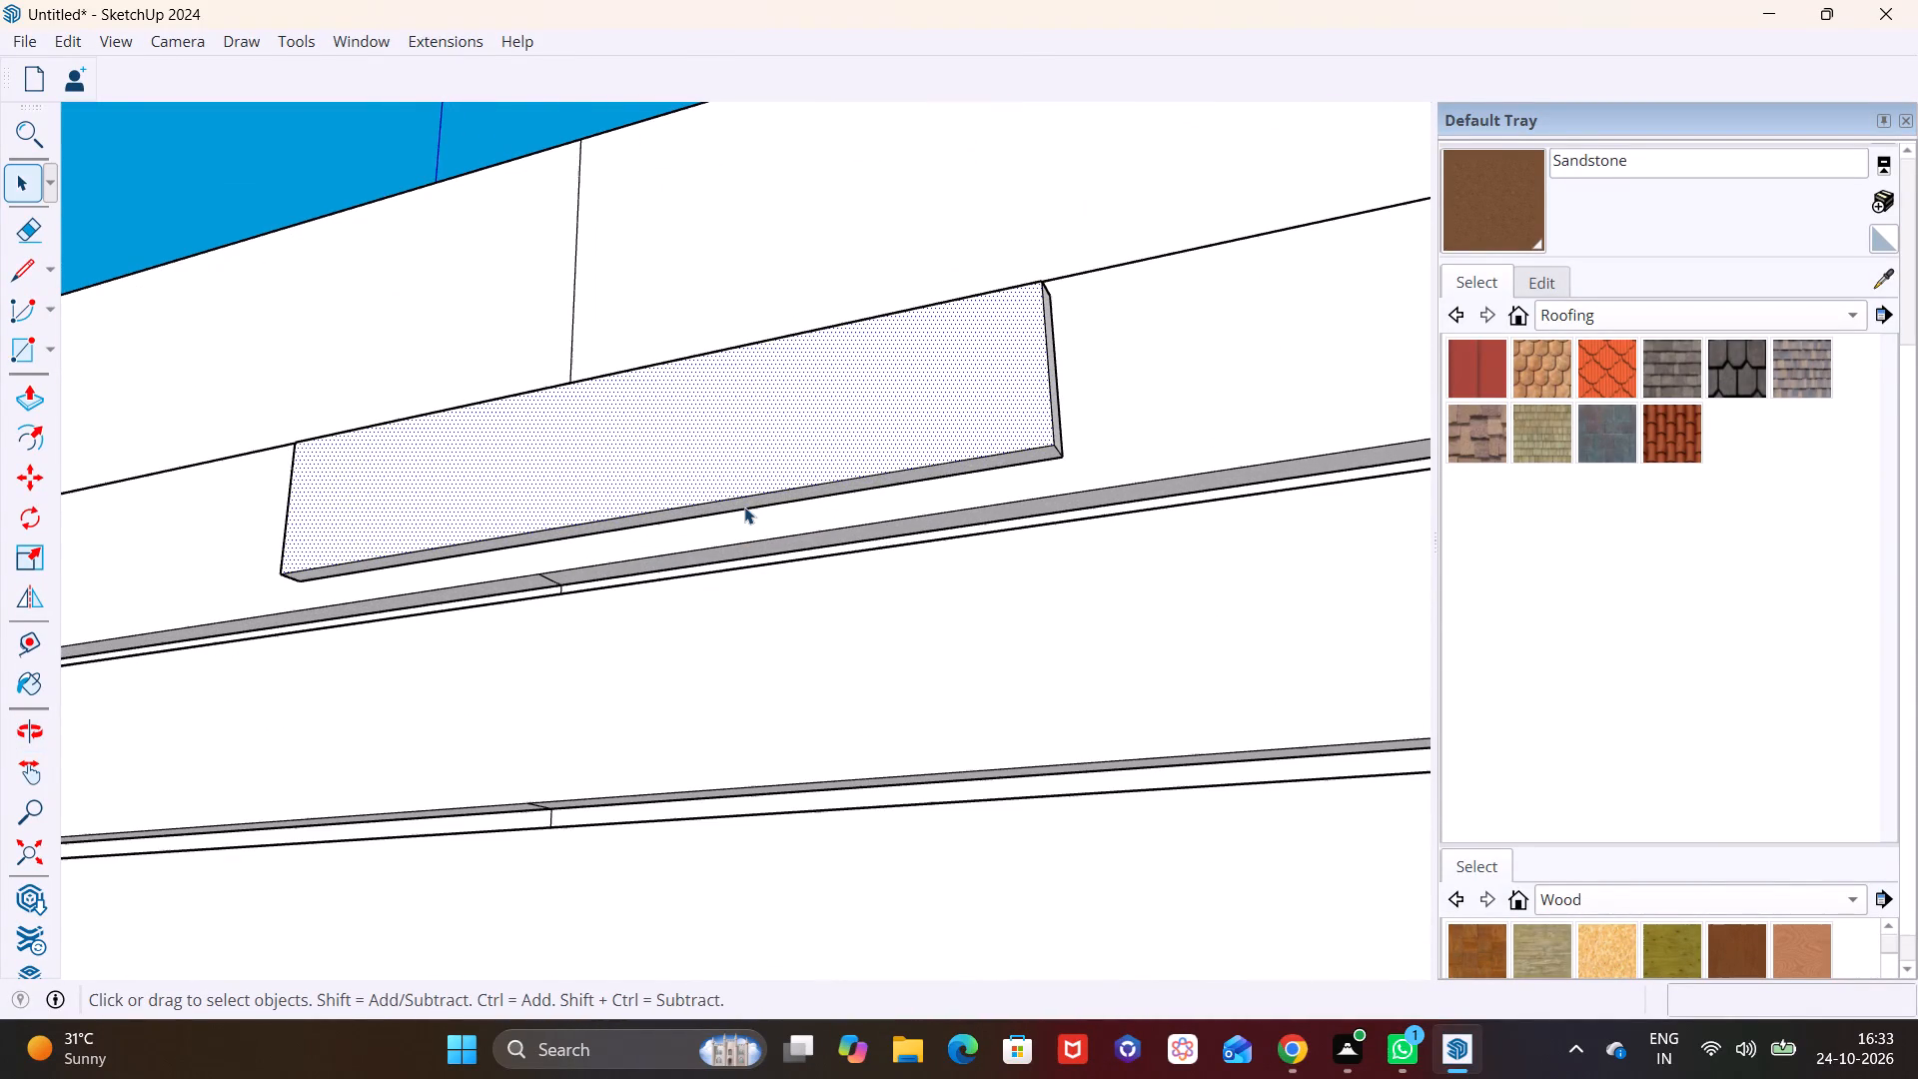
{"action": "left_click", "coordinate": [744, 507]}
{"action": "left_click", "coordinate": [743, 501]}
{"action": "scroll", "coordinate": [628, 511], "scroll_direction": "up", "scroll_amount": 2}
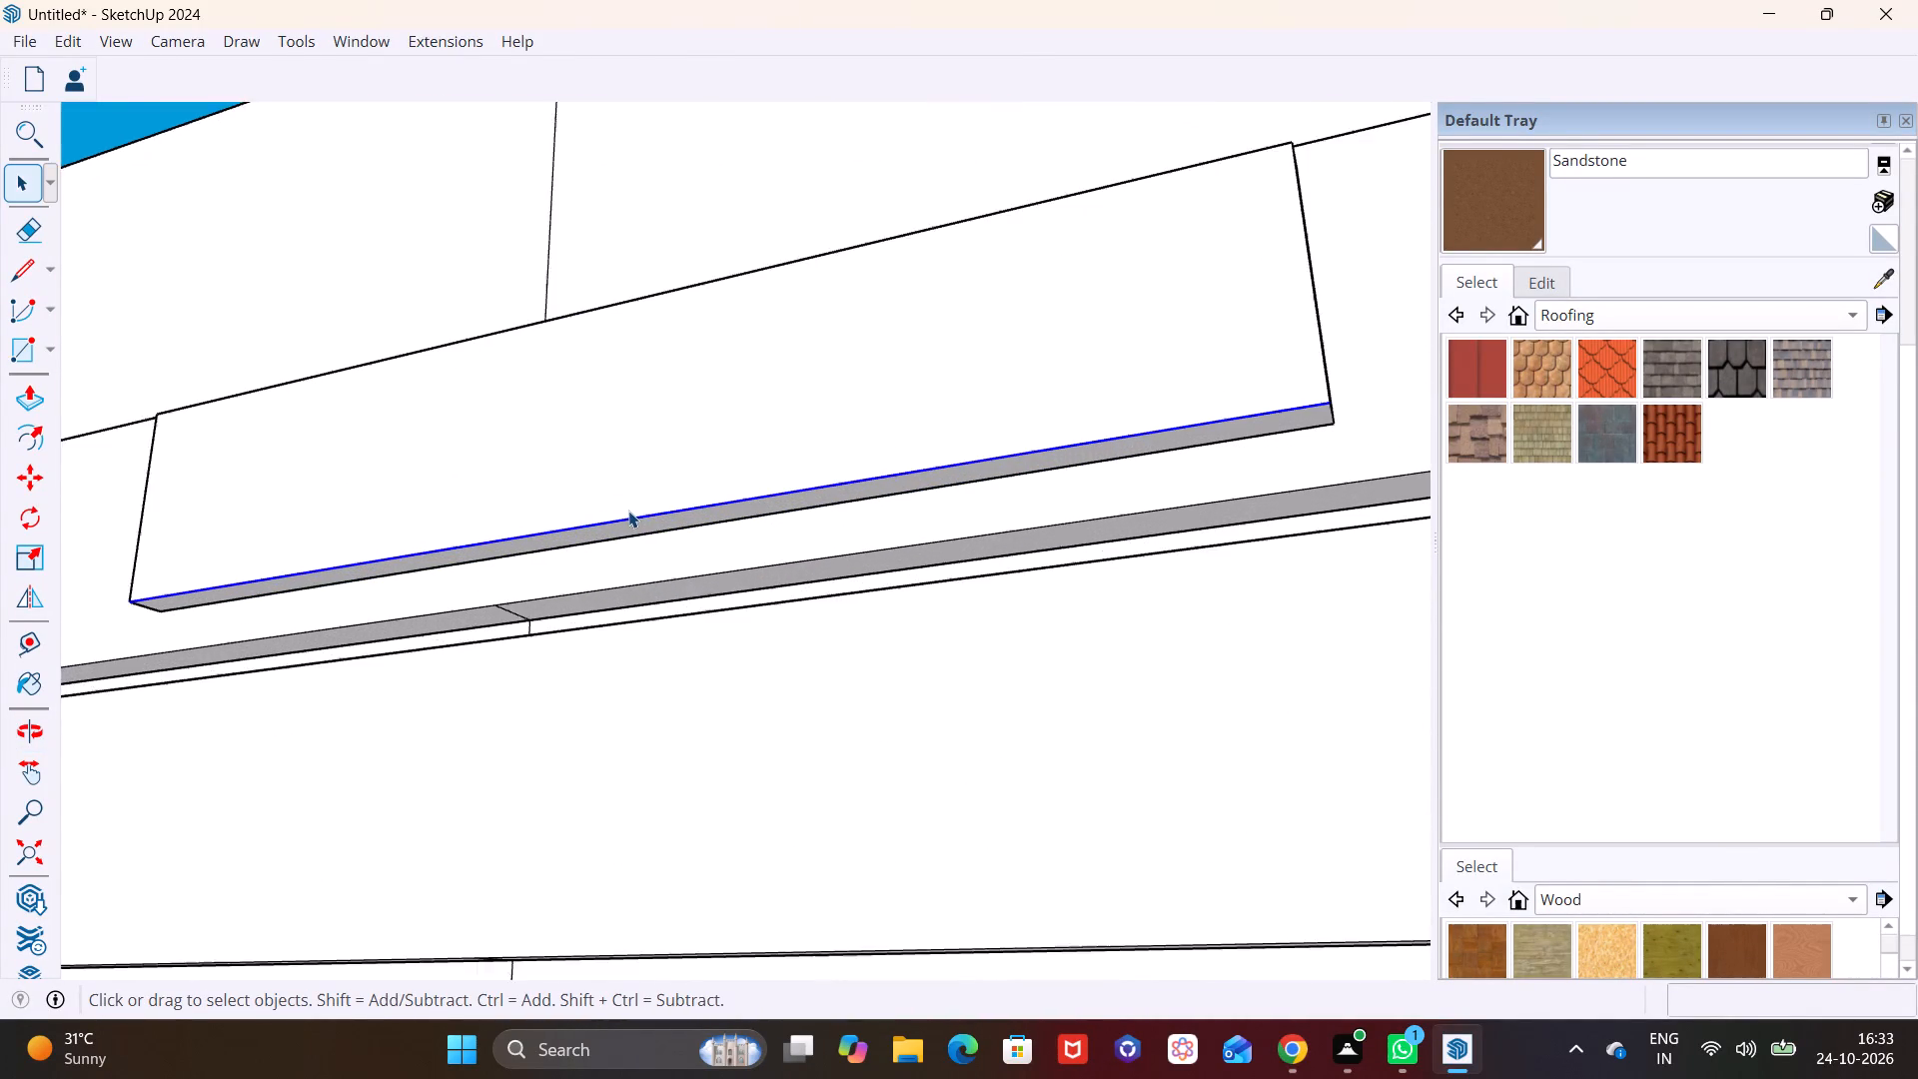
{"action": "scroll", "coordinate": [628, 511], "scroll_direction": "up", "scroll_amount": 3}
{"action": "left_click", "coordinate": [647, 525]}
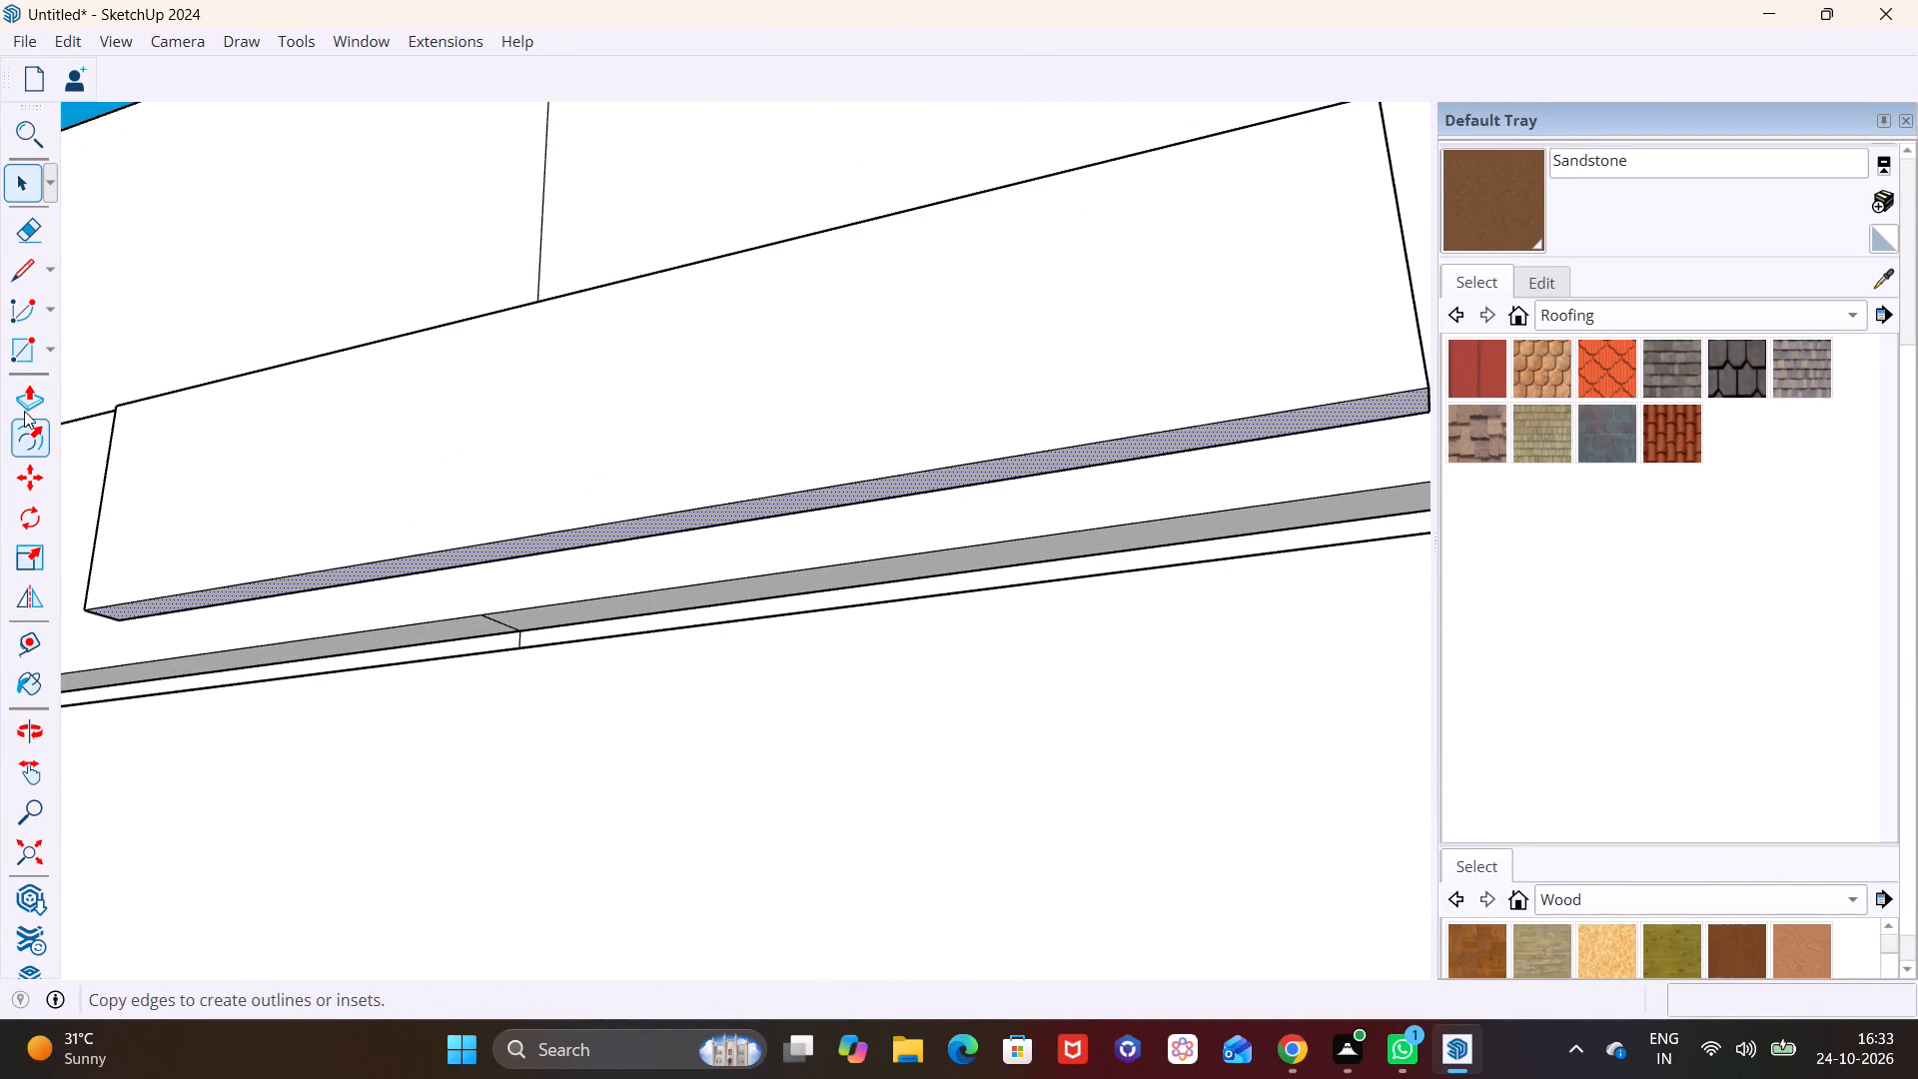
{"action": "left_click", "coordinate": [23, 404]}
{"action": "left_click", "coordinate": [487, 555]}
{"action": "scroll", "coordinate": [499, 775], "scroll_direction": "down", "scroll_amount": 8}
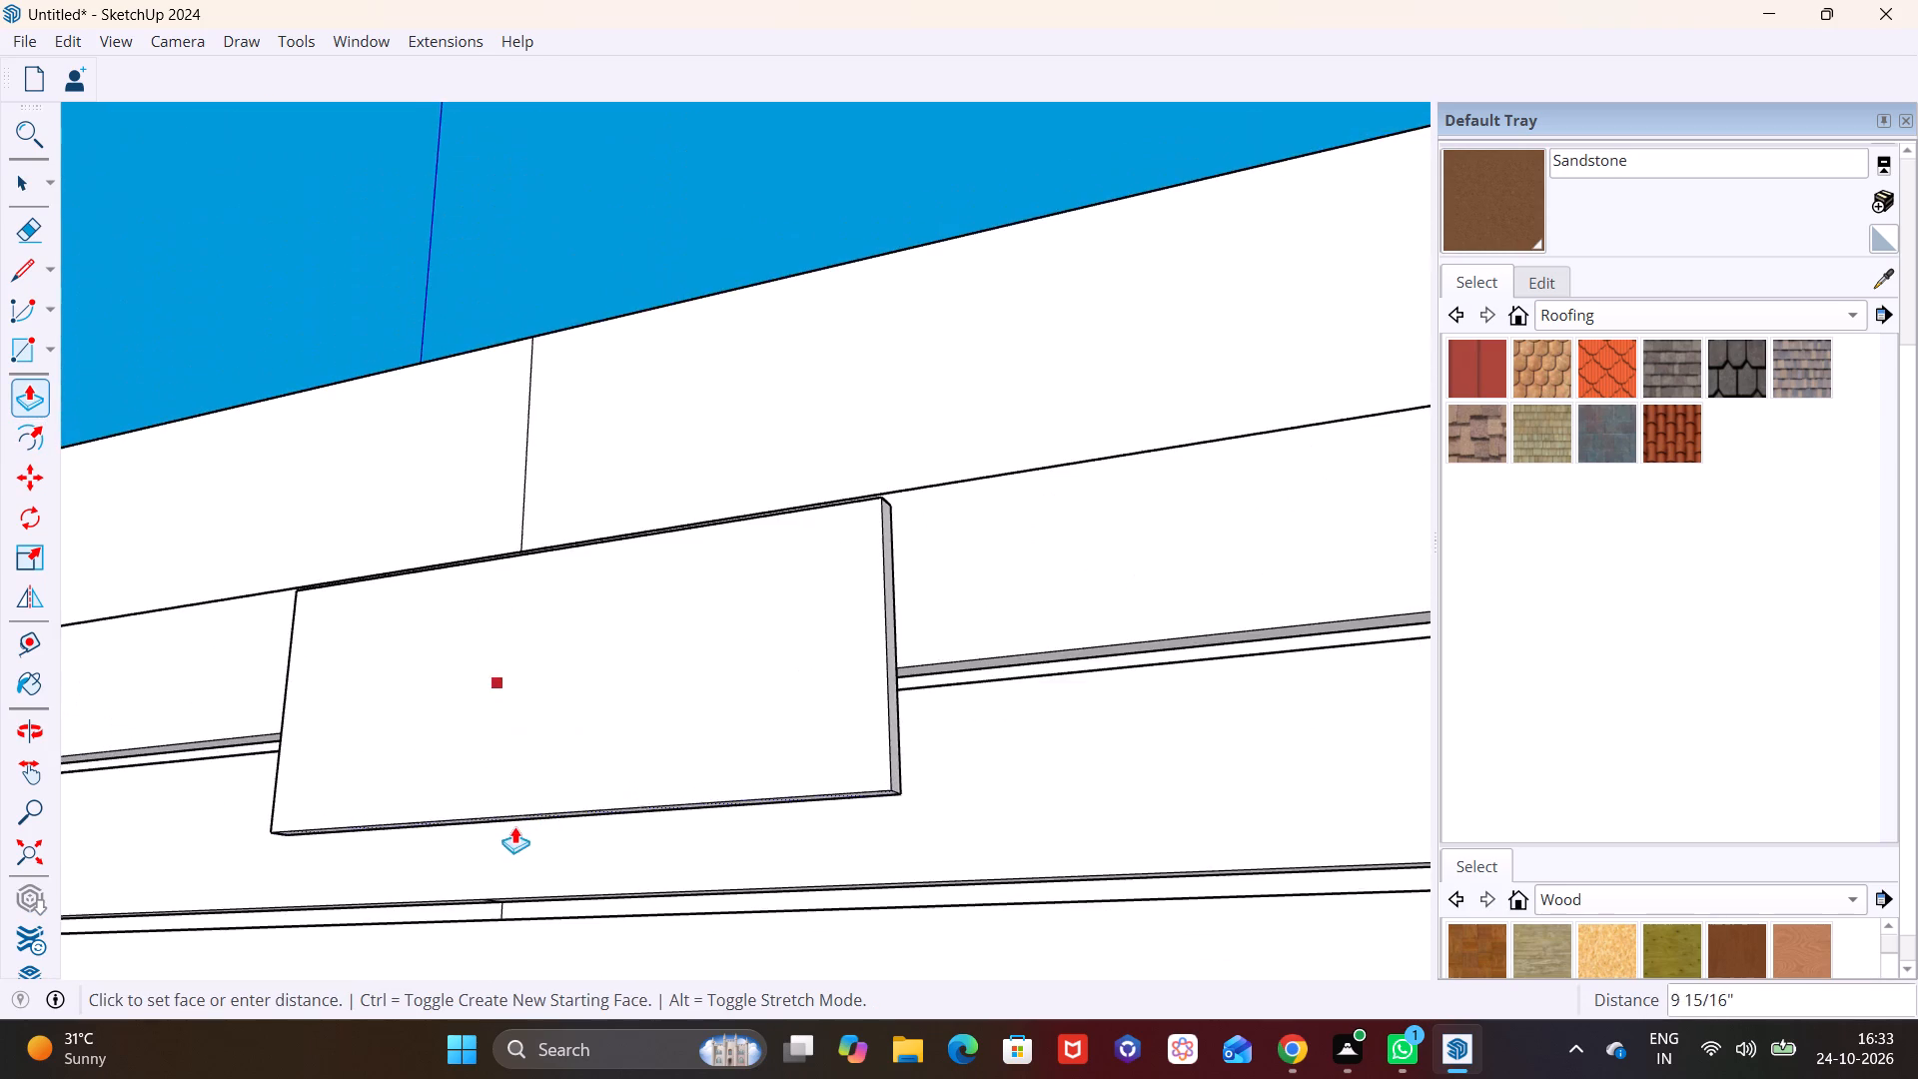
{"action": "middle_click_drag", "start_coordinate": [515, 828], "coordinate": [537, 526]}
{"action": "scroll", "coordinate": [500, 874], "scroll_direction": "down", "scroll_amount": 2}
{"action": "middle_click_drag", "start_coordinate": [511, 848], "coordinate": [560, 480], "text": "shift"}
{"action": "middle_click_drag", "start_coordinate": [573, 865], "coordinate": [579, 545], "text": "shift"}
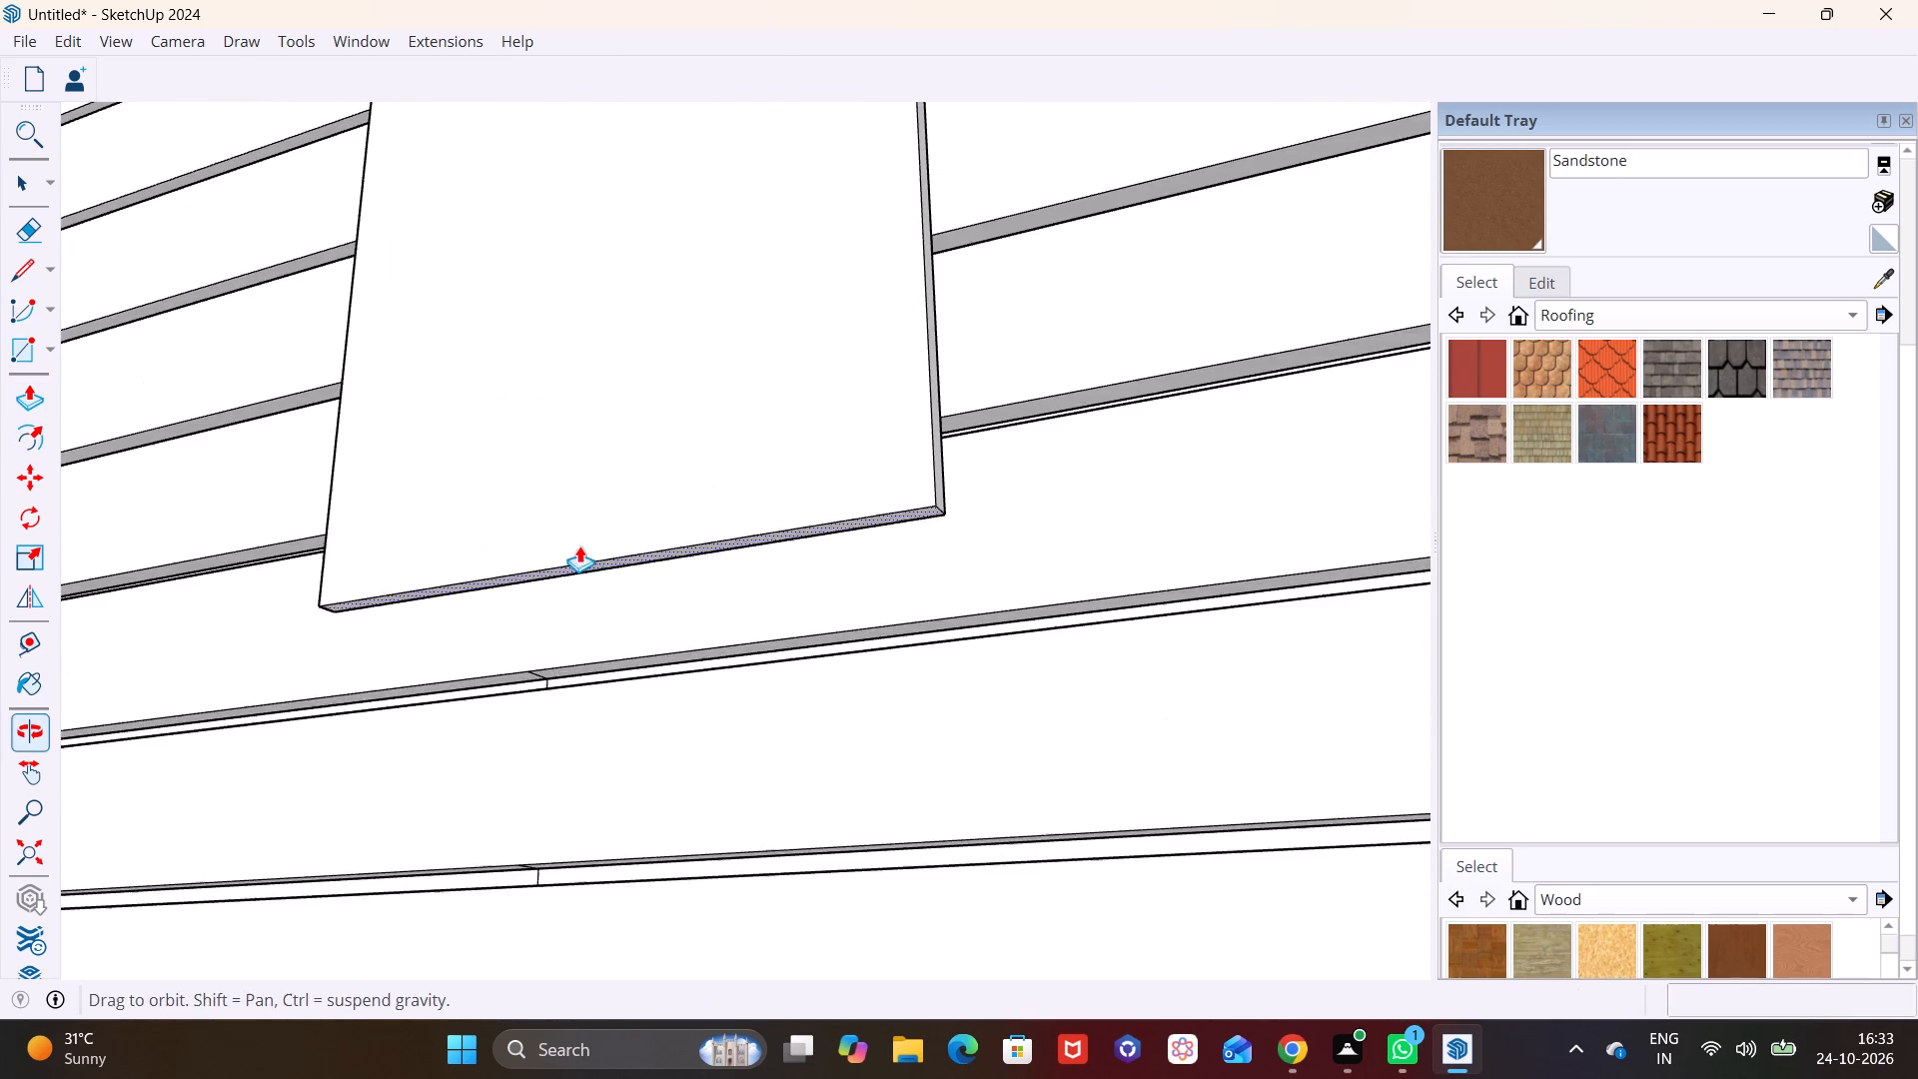
{"action": "middle_click_drag", "start_coordinate": [579, 545], "coordinate": [577, 548], "text": "shift"}
{"action": "middle_click_drag", "start_coordinate": [538, 868], "coordinate": [533, 492], "text": "shift"}
{"action": "scroll", "coordinate": [549, 825], "scroll_direction": "down", "scroll_amount": 7}
{"action": "middle_click_drag", "start_coordinate": [579, 807], "coordinate": [634, 509], "text": "shift"}
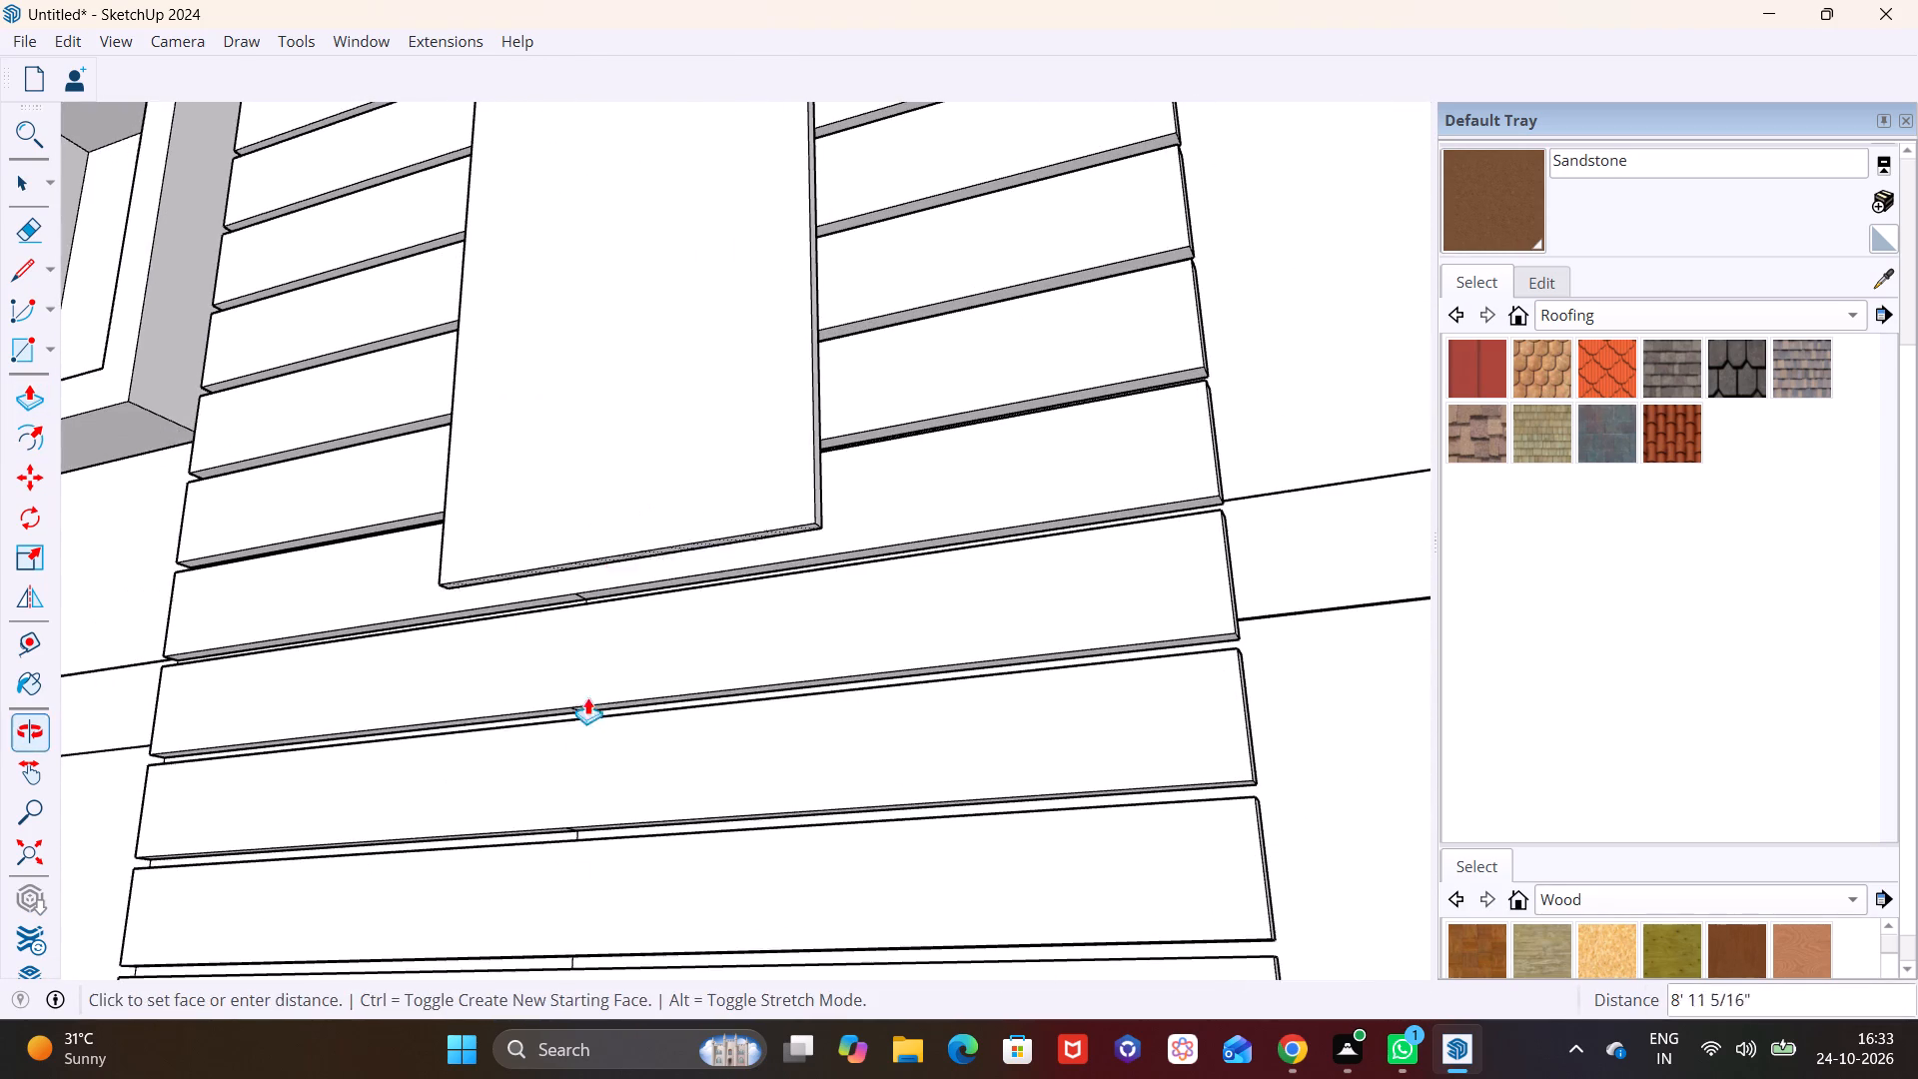
{"action": "middle_click_drag", "start_coordinate": [581, 960], "coordinate": [585, 536], "text": "shift"}
{"action": "middle_click_drag", "start_coordinate": [612, 892], "coordinate": [644, 526], "text": "shift"}
{"action": "middle_click_drag", "start_coordinate": [634, 892], "coordinate": [653, 616], "text": "shift"}
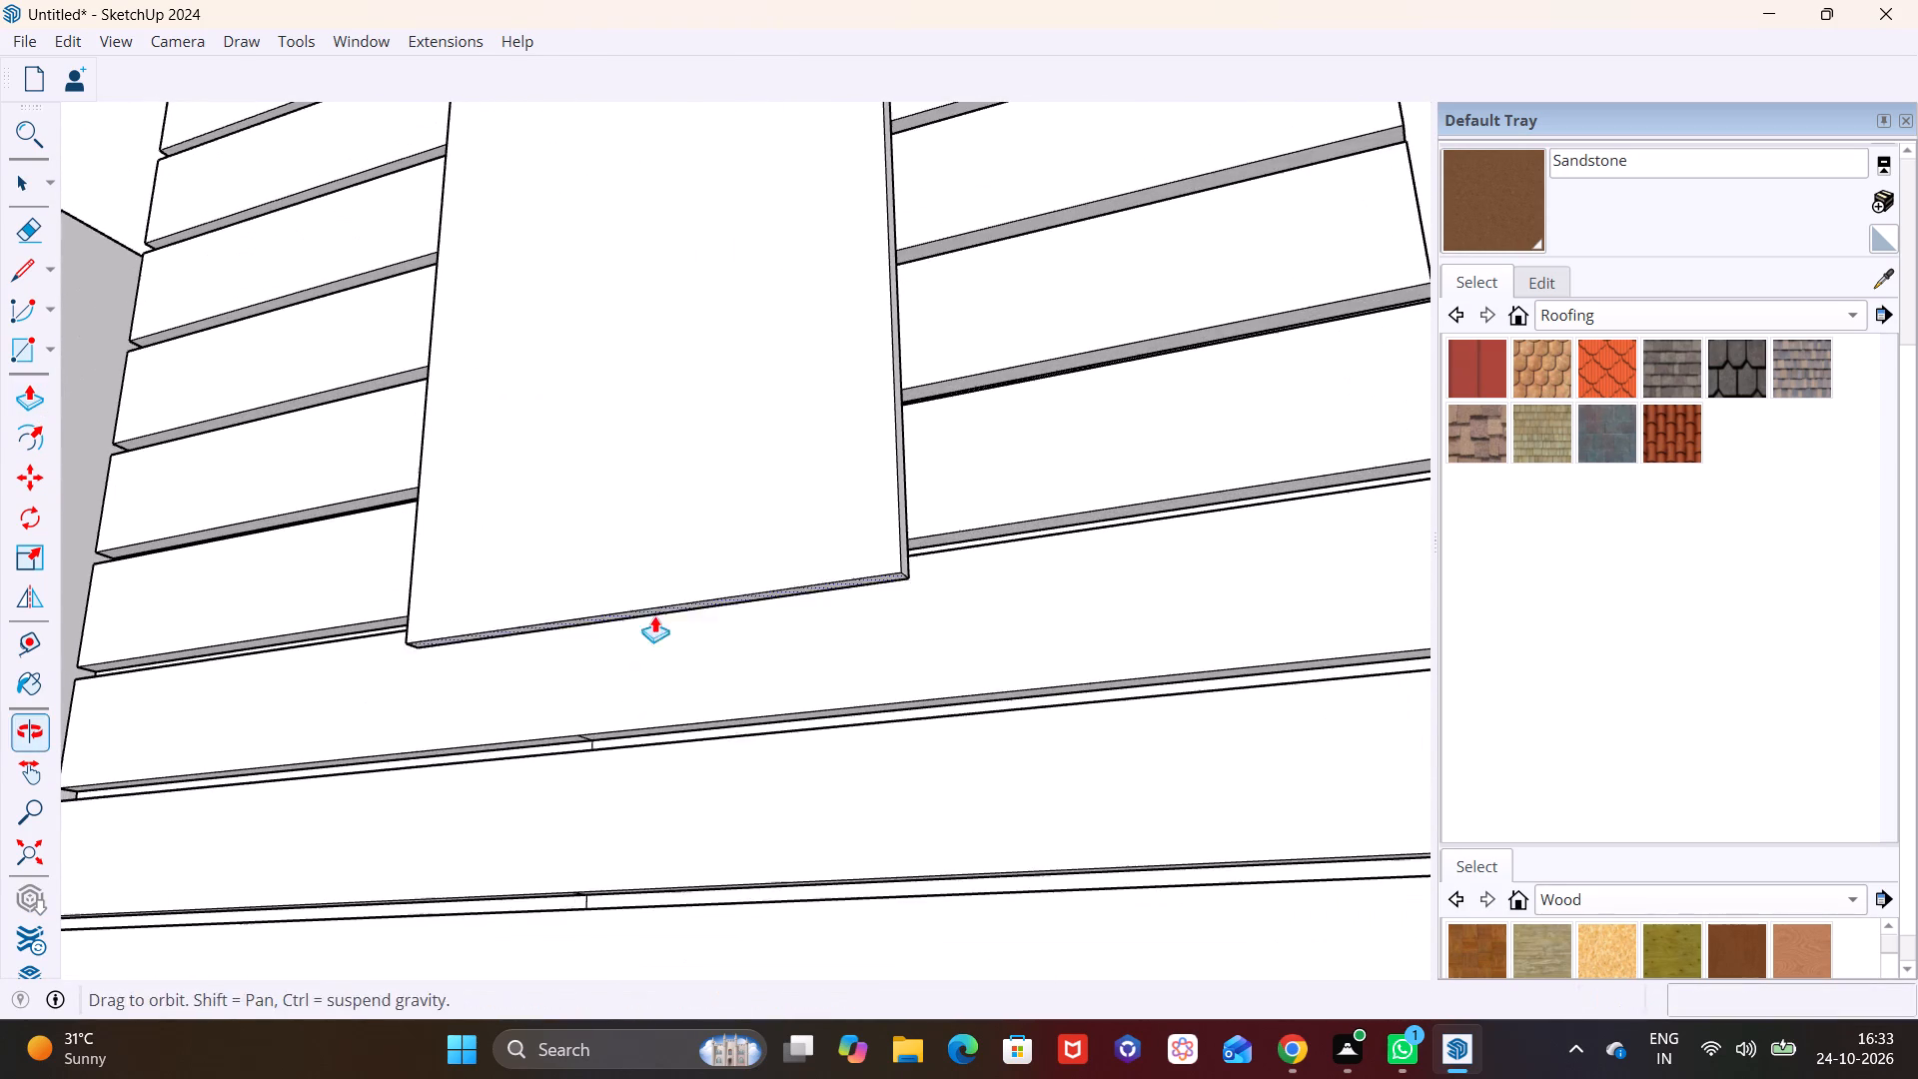
{"action": "middle_click_drag", "start_coordinate": [636, 932], "coordinate": [645, 579], "text": "shift"}
{"action": "middle_click_drag", "start_coordinate": [654, 941], "coordinate": [661, 630], "text": "shift"}
{"action": "scroll", "coordinate": [668, 906], "scroll_direction": "down", "scroll_amount": 1}
{"action": "middle_click_drag", "start_coordinate": [668, 876], "coordinate": [652, 547], "text": "shift"}
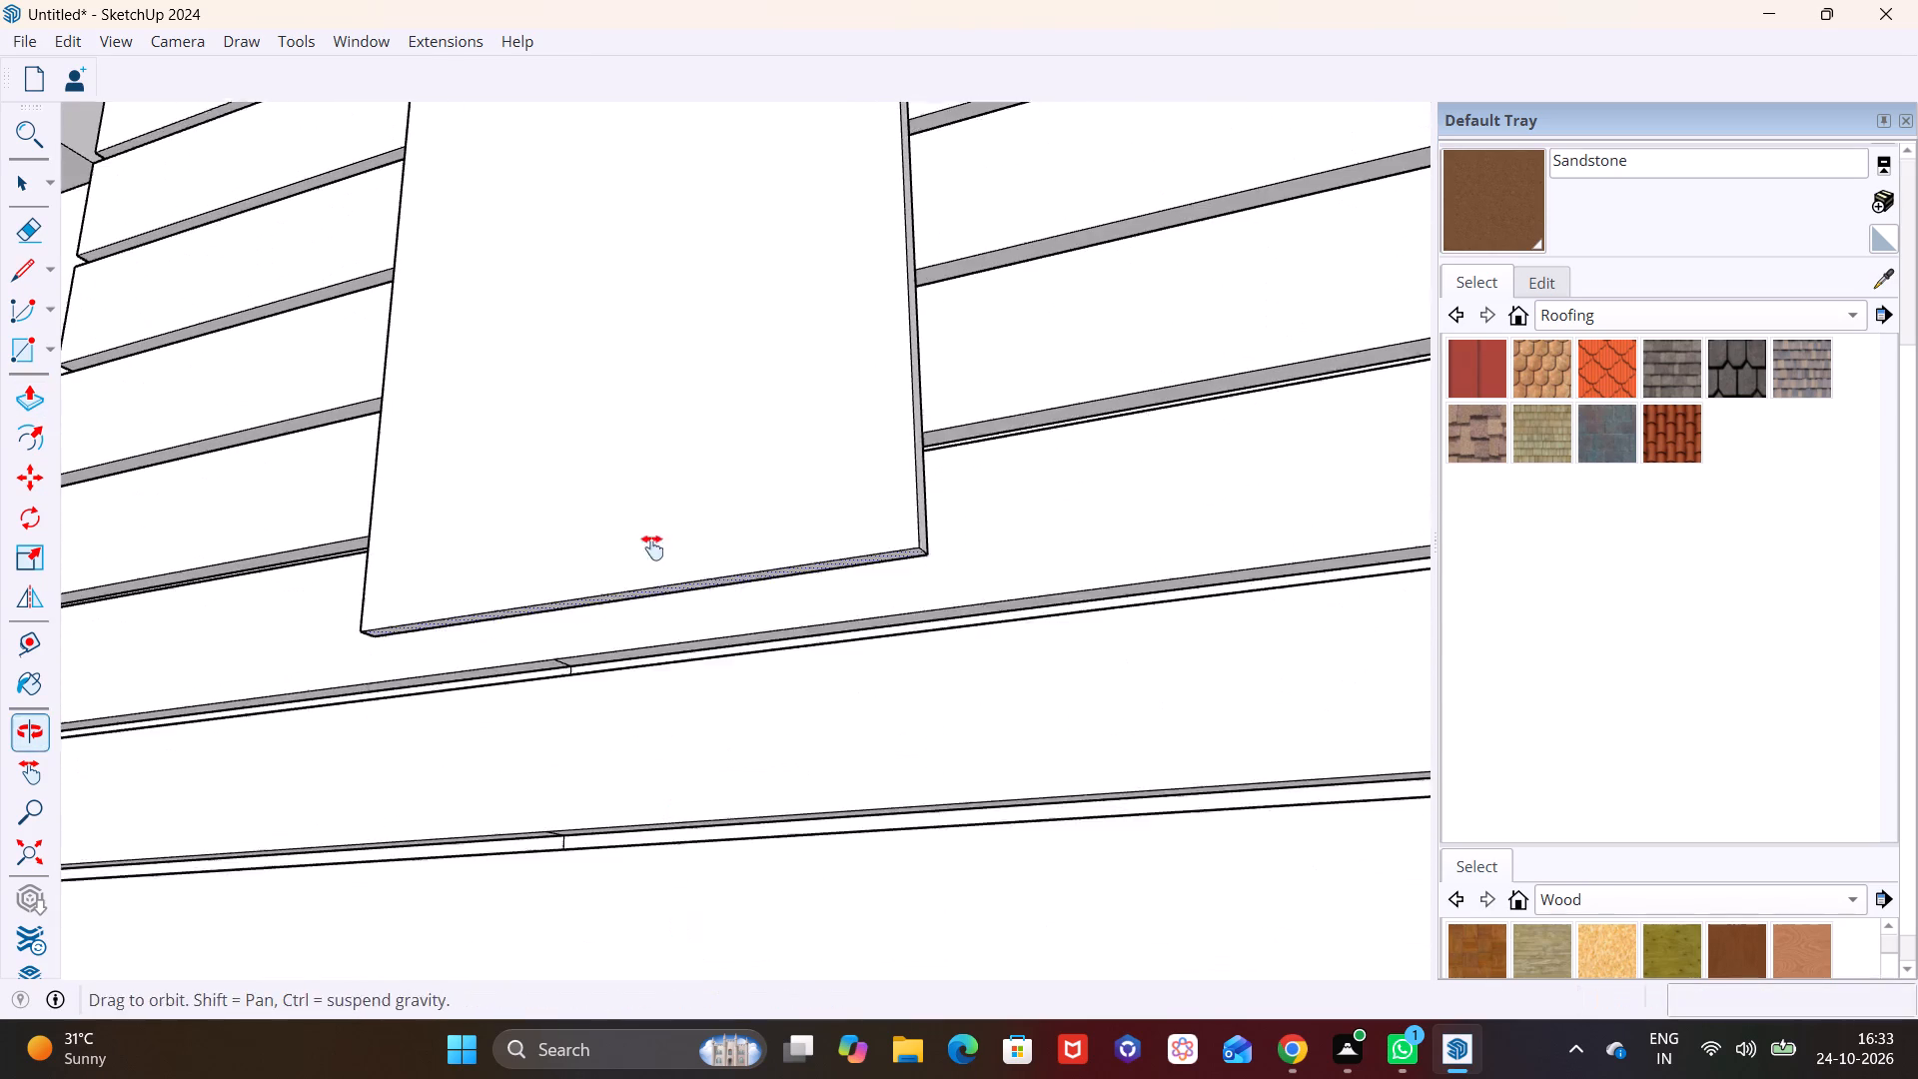
{"action": "middle_click_drag", "start_coordinate": [652, 547], "coordinate": [652, 543], "text": "shift"}
{"action": "middle_click_drag", "start_coordinate": [651, 810], "coordinate": [651, 485], "text": "shift"}
{"action": "middle_click_drag", "start_coordinate": [635, 833], "coordinate": [657, 464], "text": "shift"}
{"action": "middle_click_drag", "start_coordinate": [626, 886], "coordinate": [602, 657]}
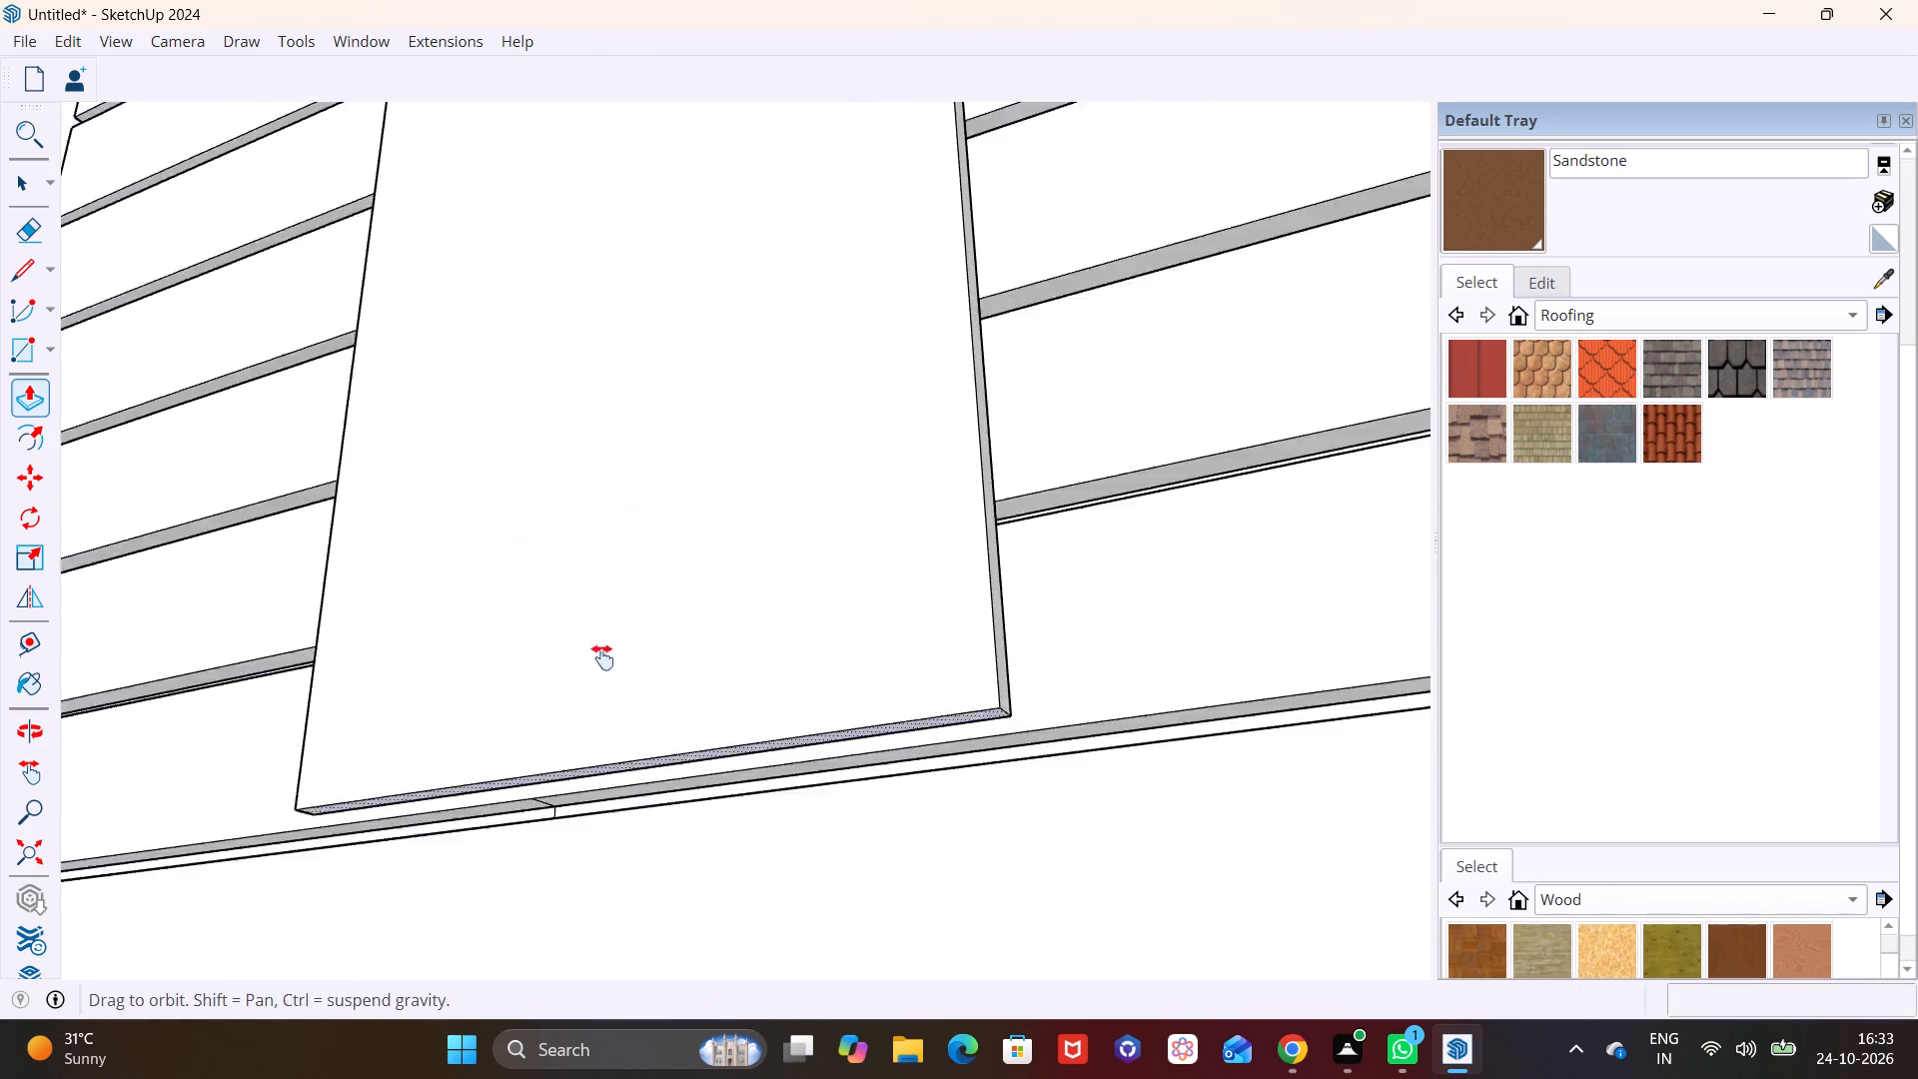
{"action": "middle_click_drag", "start_coordinate": [602, 657], "coordinate": [591, 440]}
{"action": "middle_click_drag", "start_coordinate": [528, 795], "coordinate": [583, 351]}
{"action": "middle_click", "coordinate": [608, 694]}
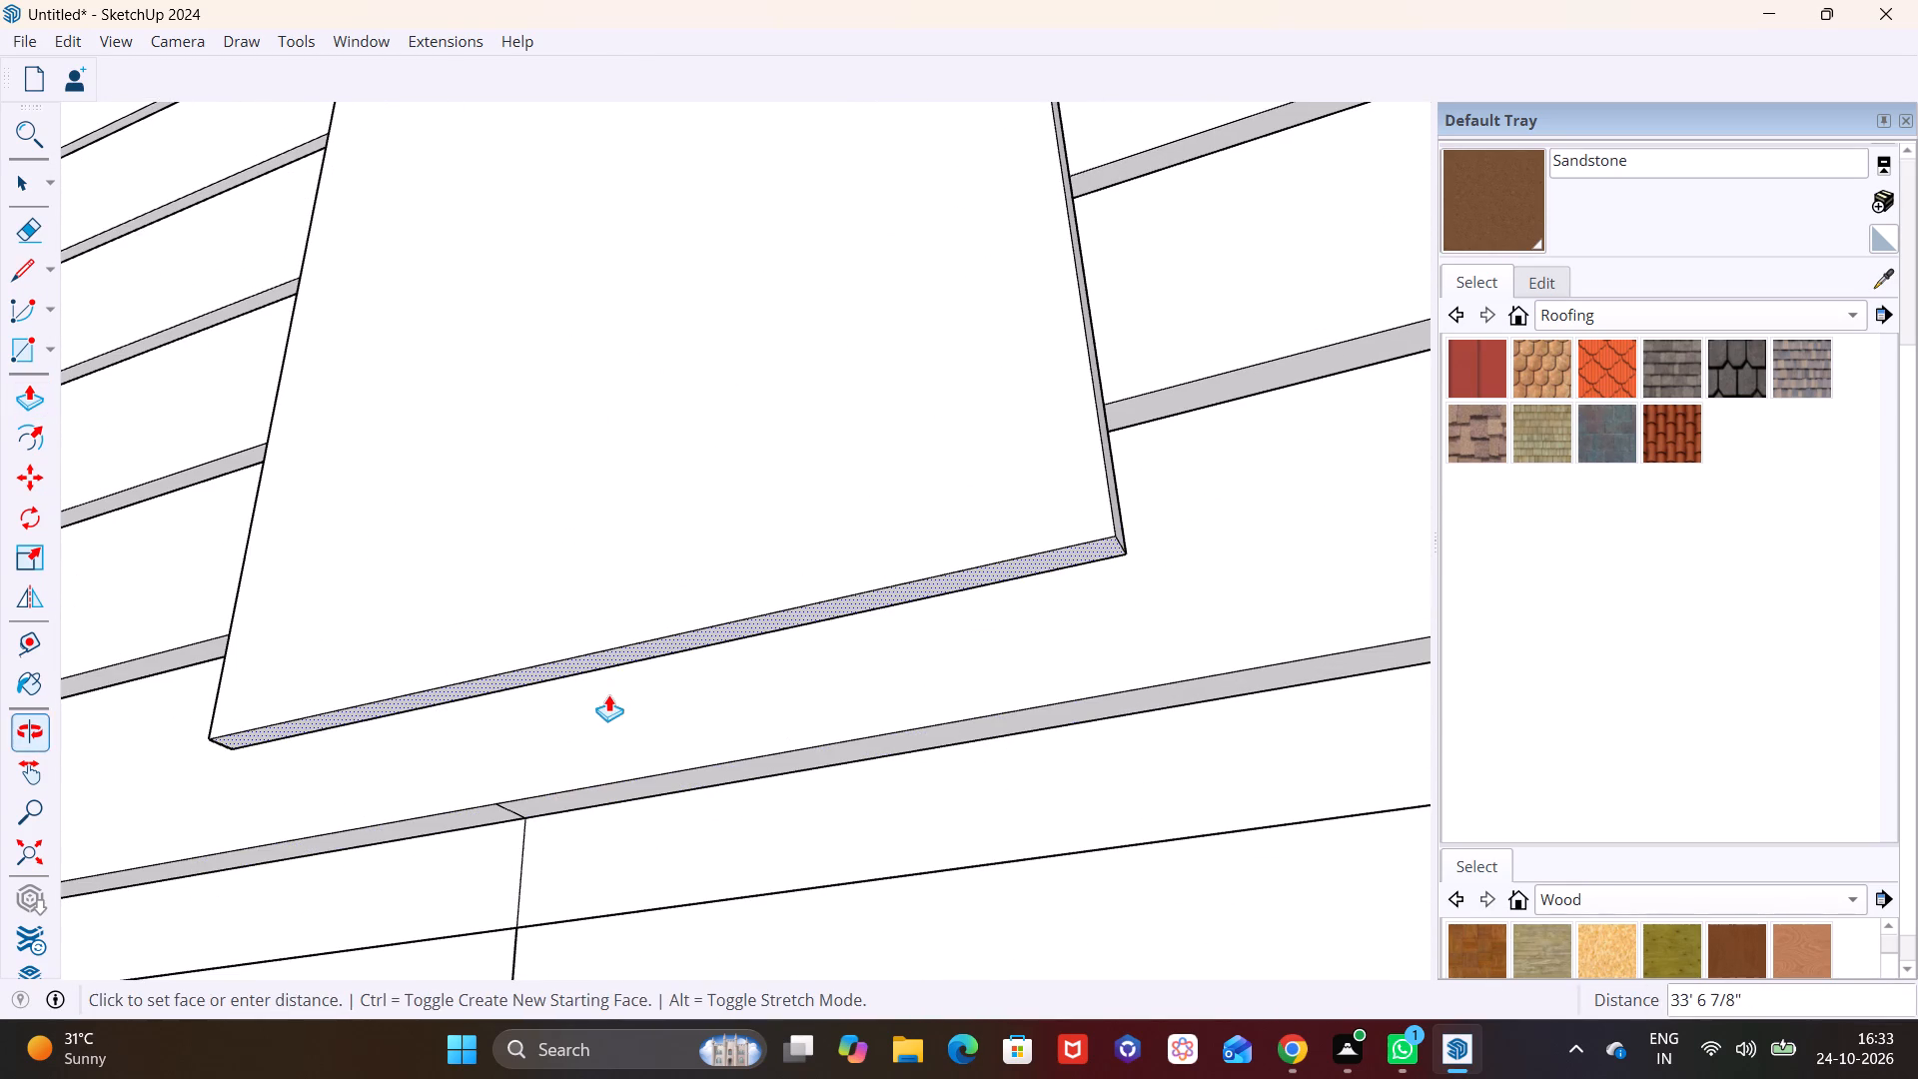
{"action": "left_click", "coordinate": [609, 790]}
Examine the vertical band over the strip column, its lower end and its fit with the surrounding facade.
{"action": "scroll", "coordinate": [812, 674], "scroll_direction": "down", "scroll_amount": 8}
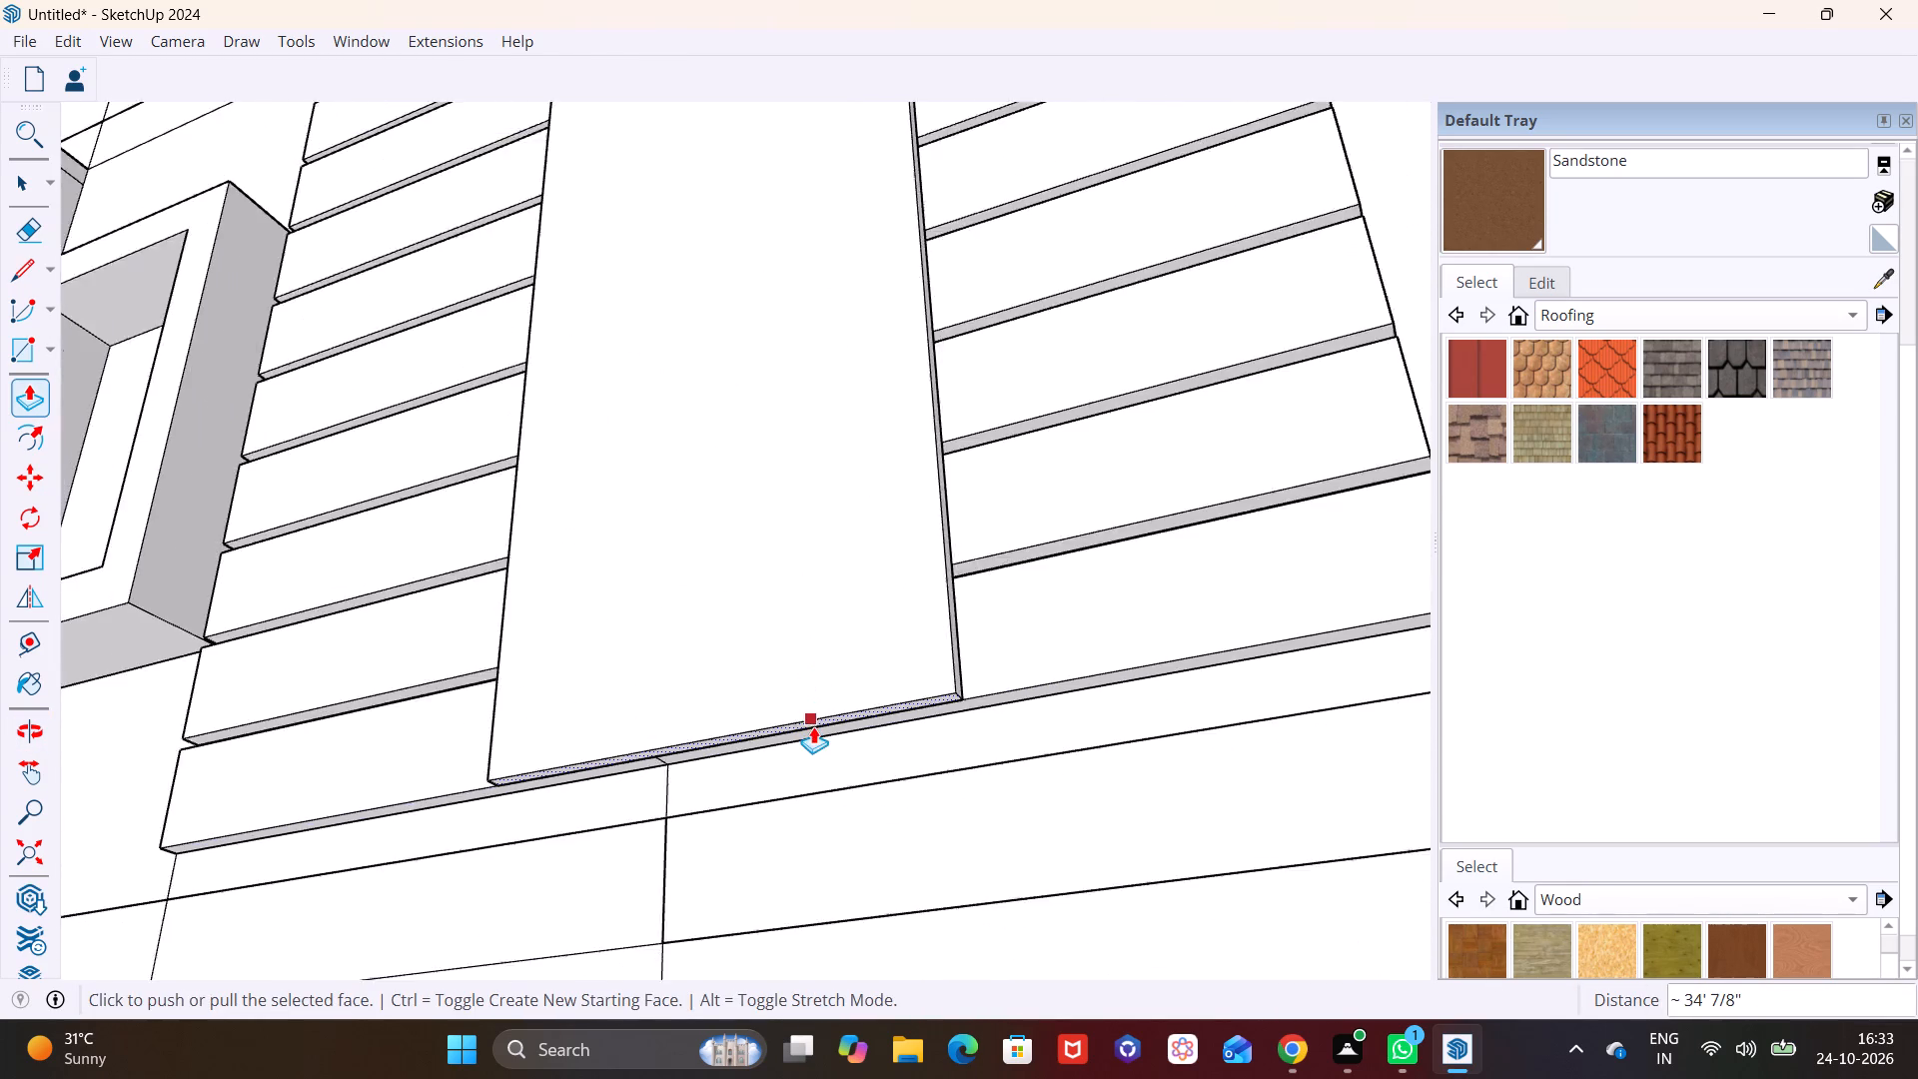
{"action": "scroll", "coordinate": [813, 726], "scroll_direction": "down", "scroll_amount": 4}
{"action": "middle_click_drag", "start_coordinate": [815, 630], "coordinate": [789, 937]}
{"action": "scroll", "coordinate": [715, 606], "scroll_direction": "down", "scroll_amount": 15}
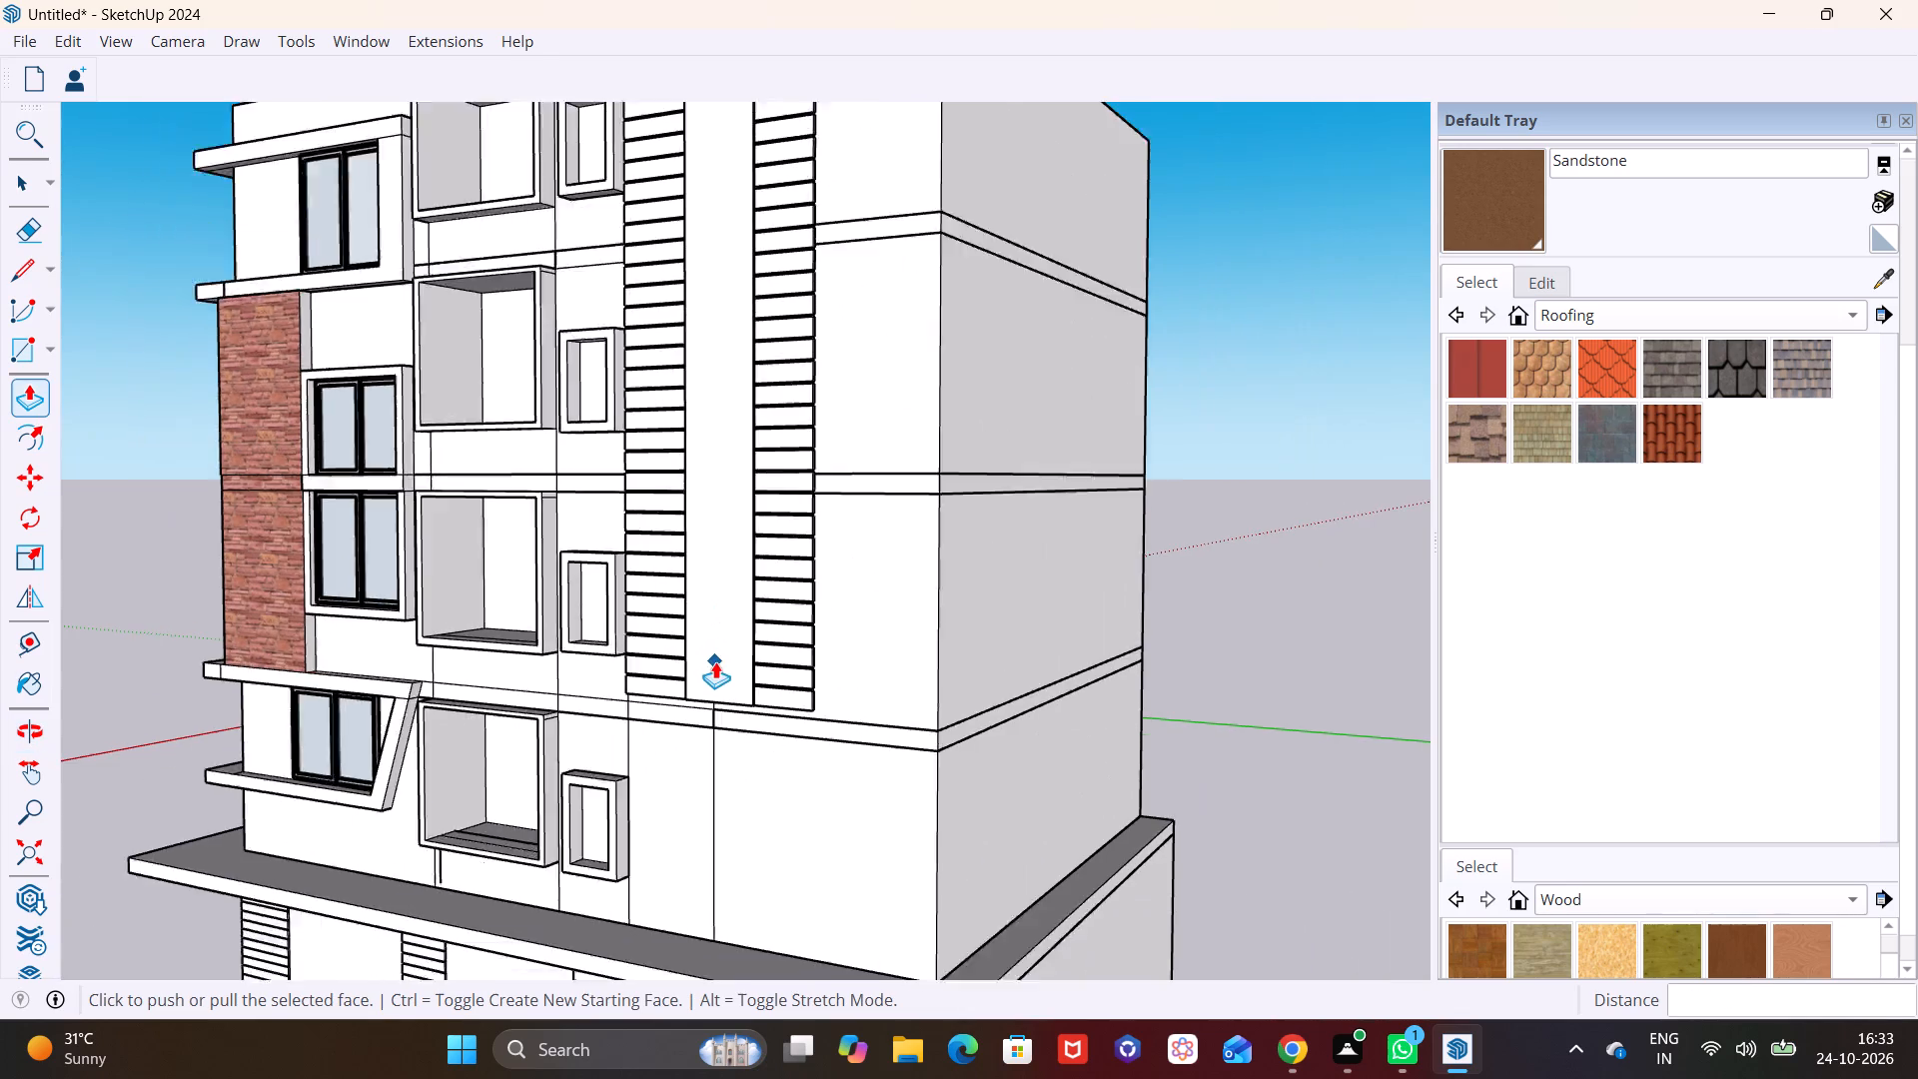
{"action": "scroll", "coordinate": [715, 661], "scroll_direction": "down", "scroll_amount": 2}
{"action": "middle_click_drag", "start_coordinate": [715, 686], "coordinate": [696, 751], "text": "shift"}
{"action": "middle_click_drag", "start_coordinate": [775, 741], "coordinate": [1160, 730]}
{"action": "middle_click_drag", "start_coordinate": [921, 626], "coordinate": [836, 712], "text": "shift"}
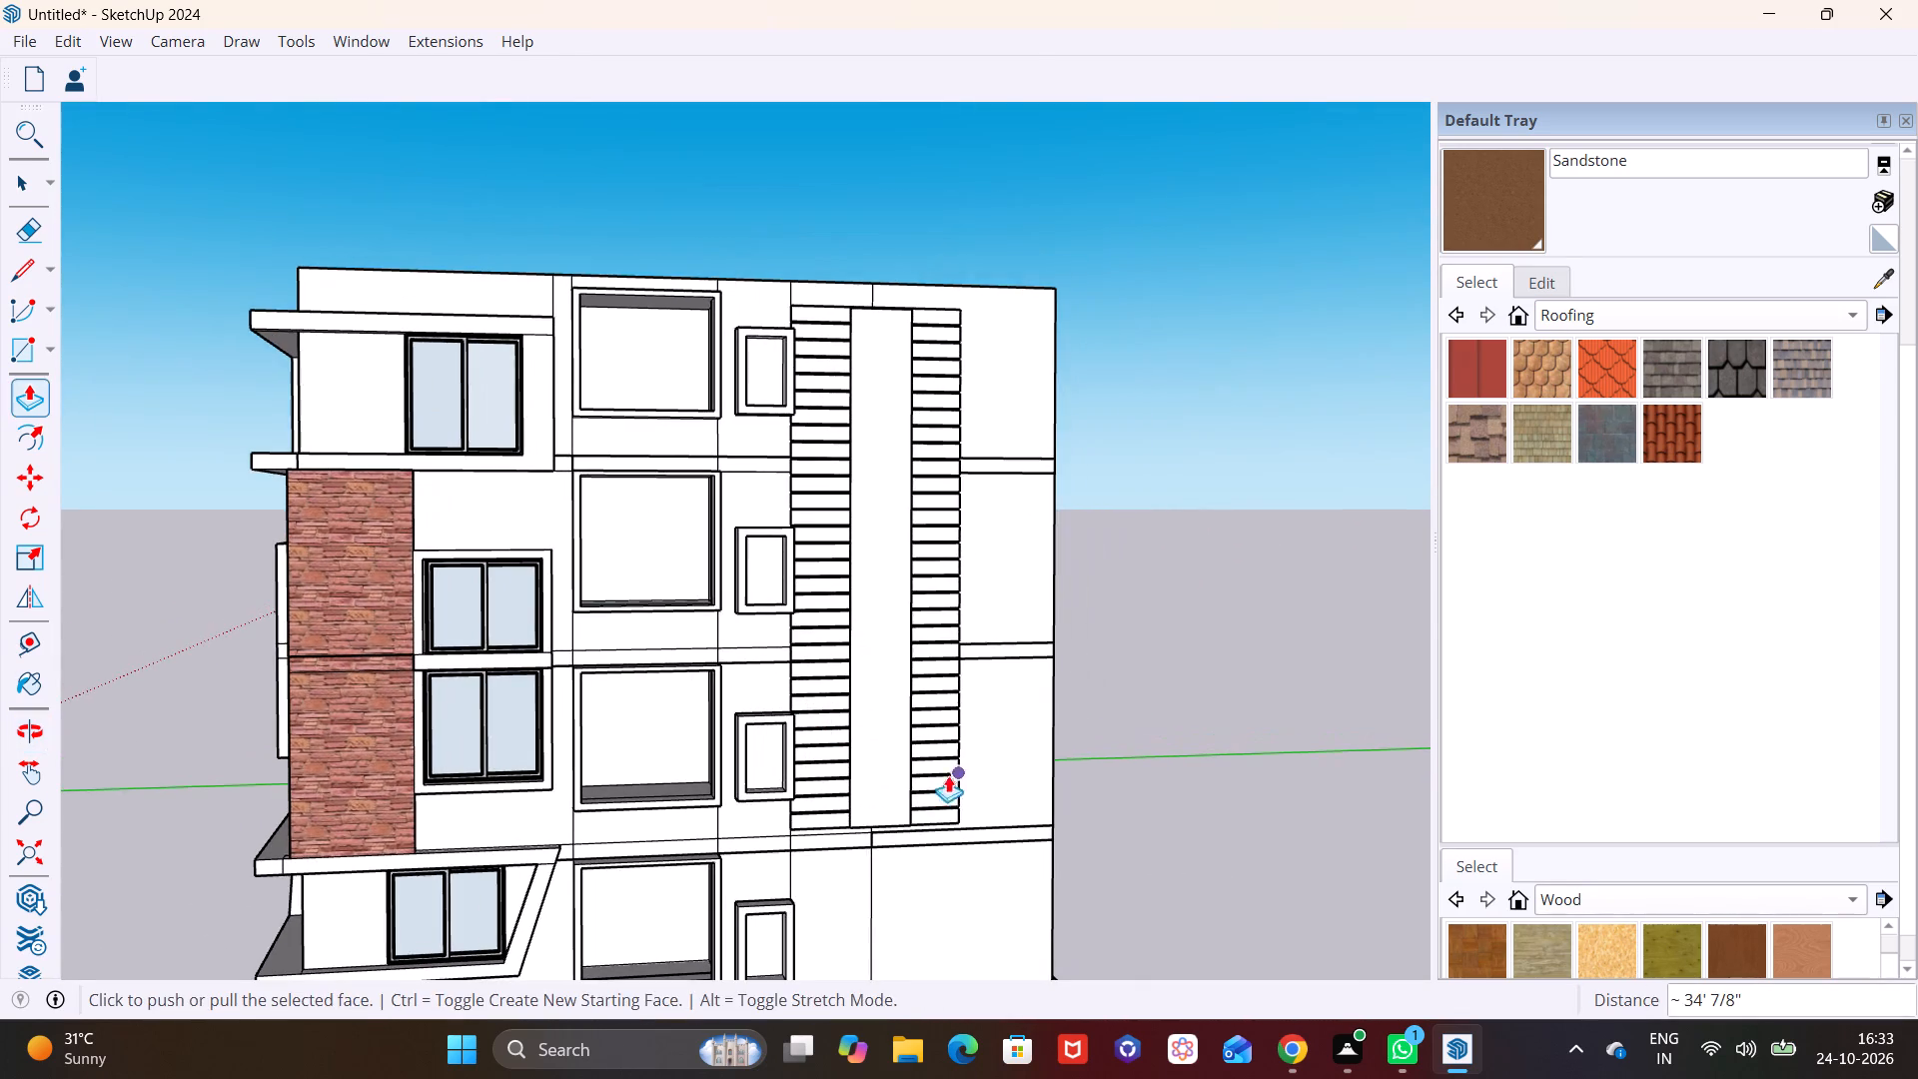
{"action": "scroll", "coordinate": [946, 761], "scroll_direction": "up", "scroll_amount": 1}
{"action": "middle_click_drag", "start_coordinate": [945, 758], "coordinate": [951, 636]}
{"action": "scroll", "coordinate": [883, 771], "scroll_direction": "up", "scroll_amount": 3}
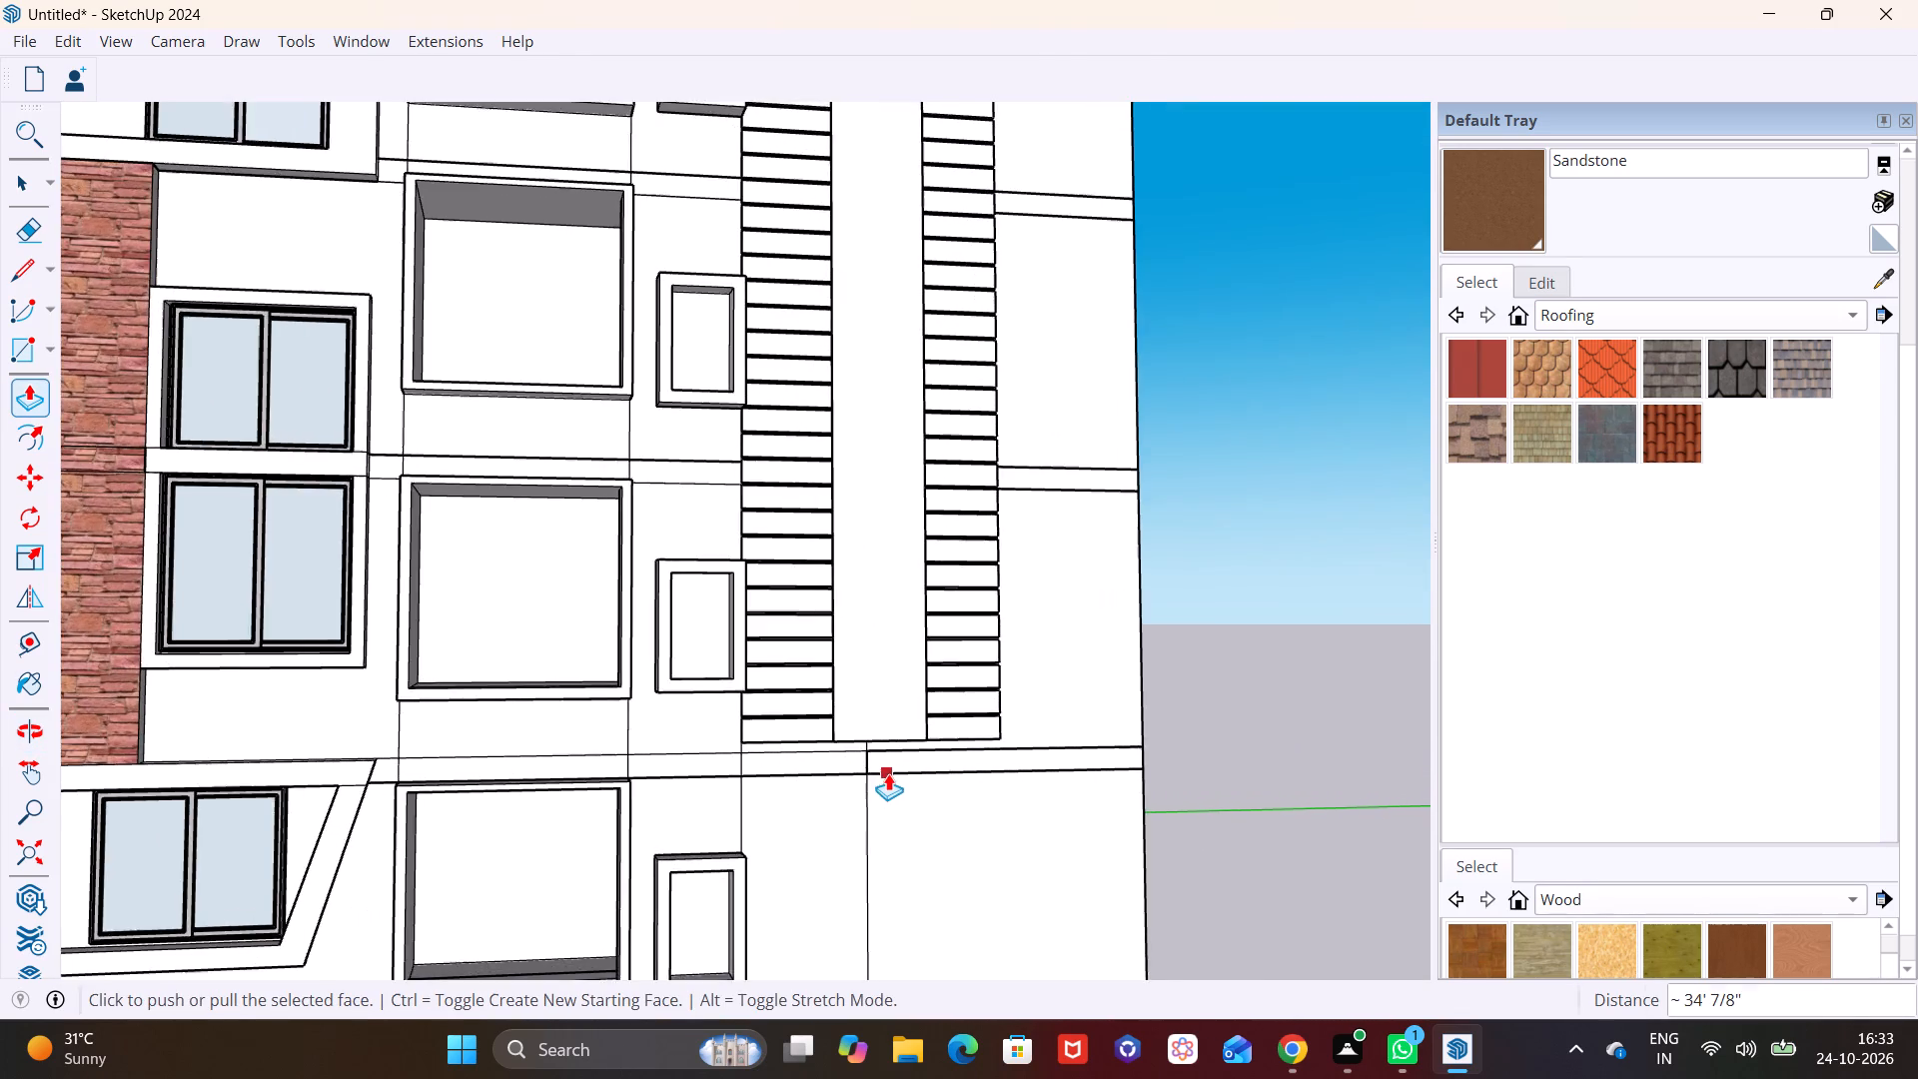
{"action": "middle_click_drag", "start_coordinate": [885, 773], "coordinate": [912, 808]}
{"action": "scroll", "coordinate": [908, 808], "scroll_direction": "down", "scroll_amount": 2}
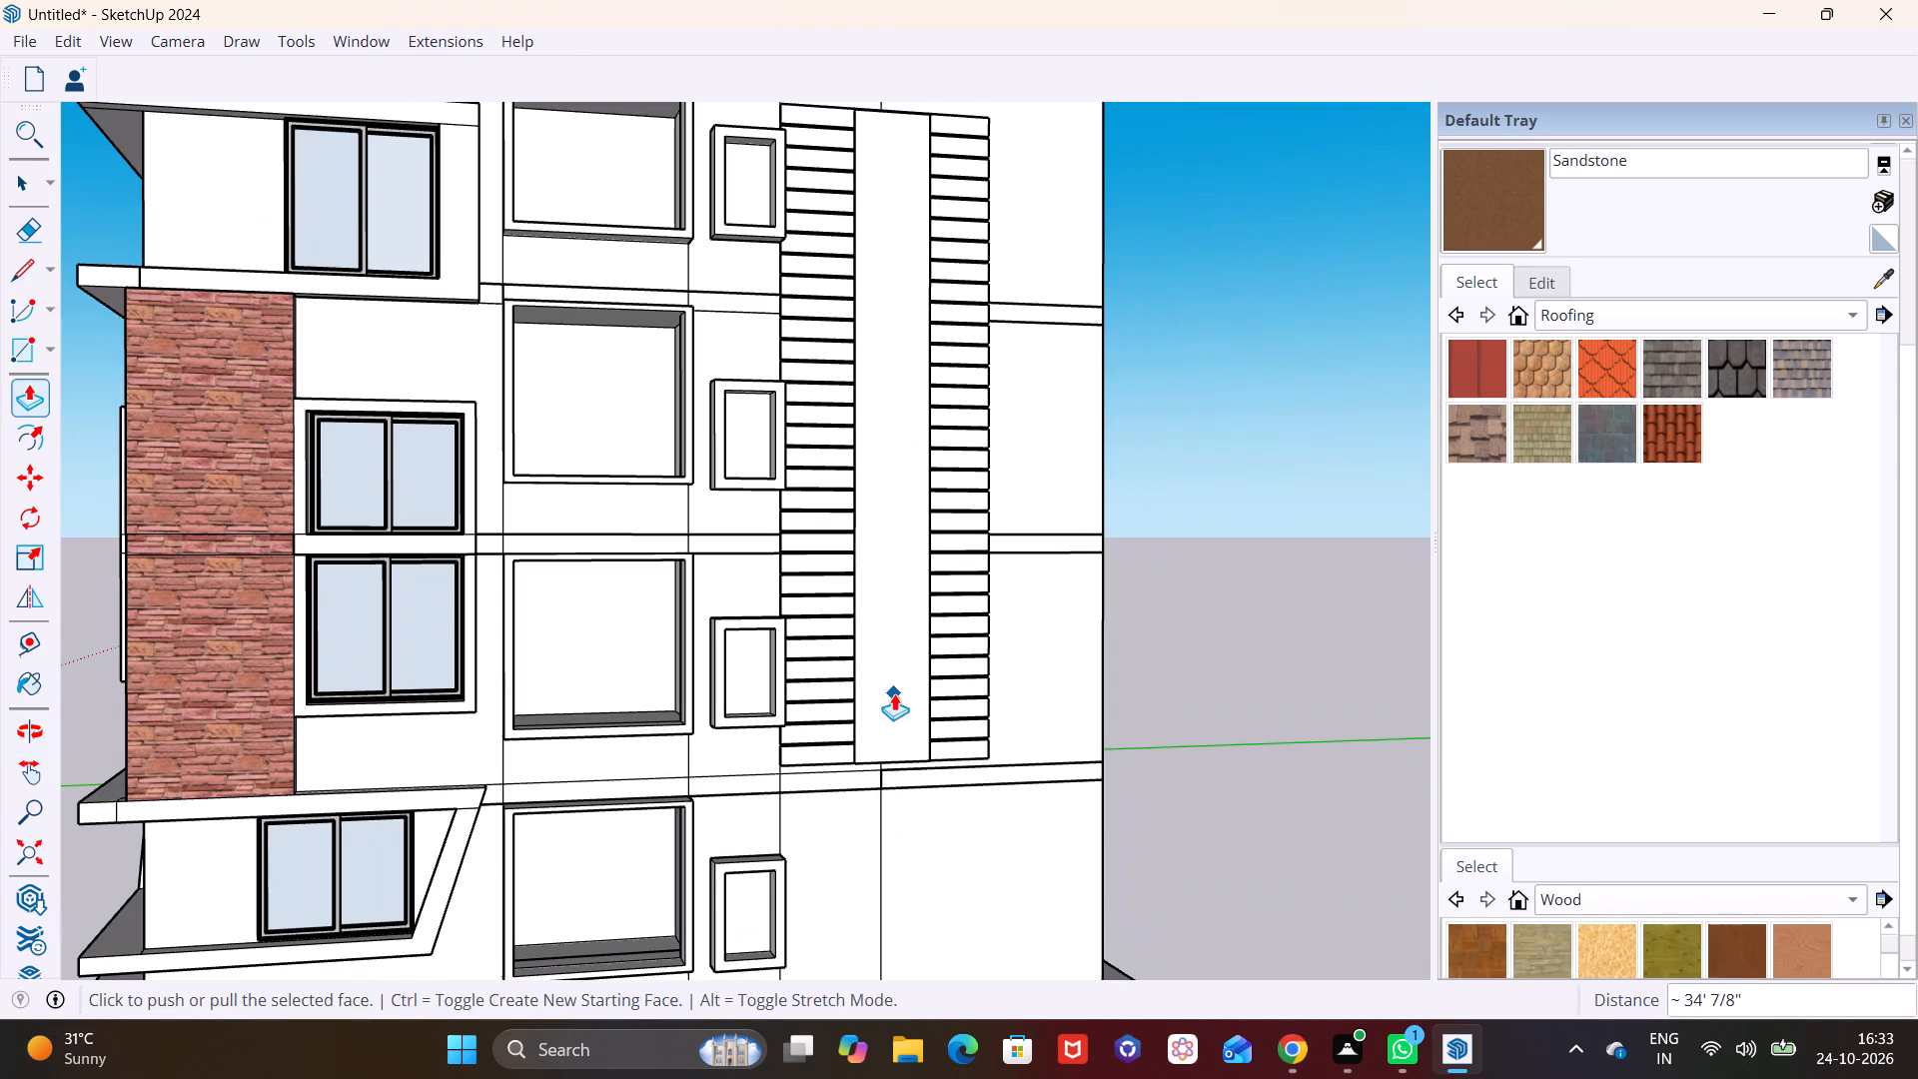
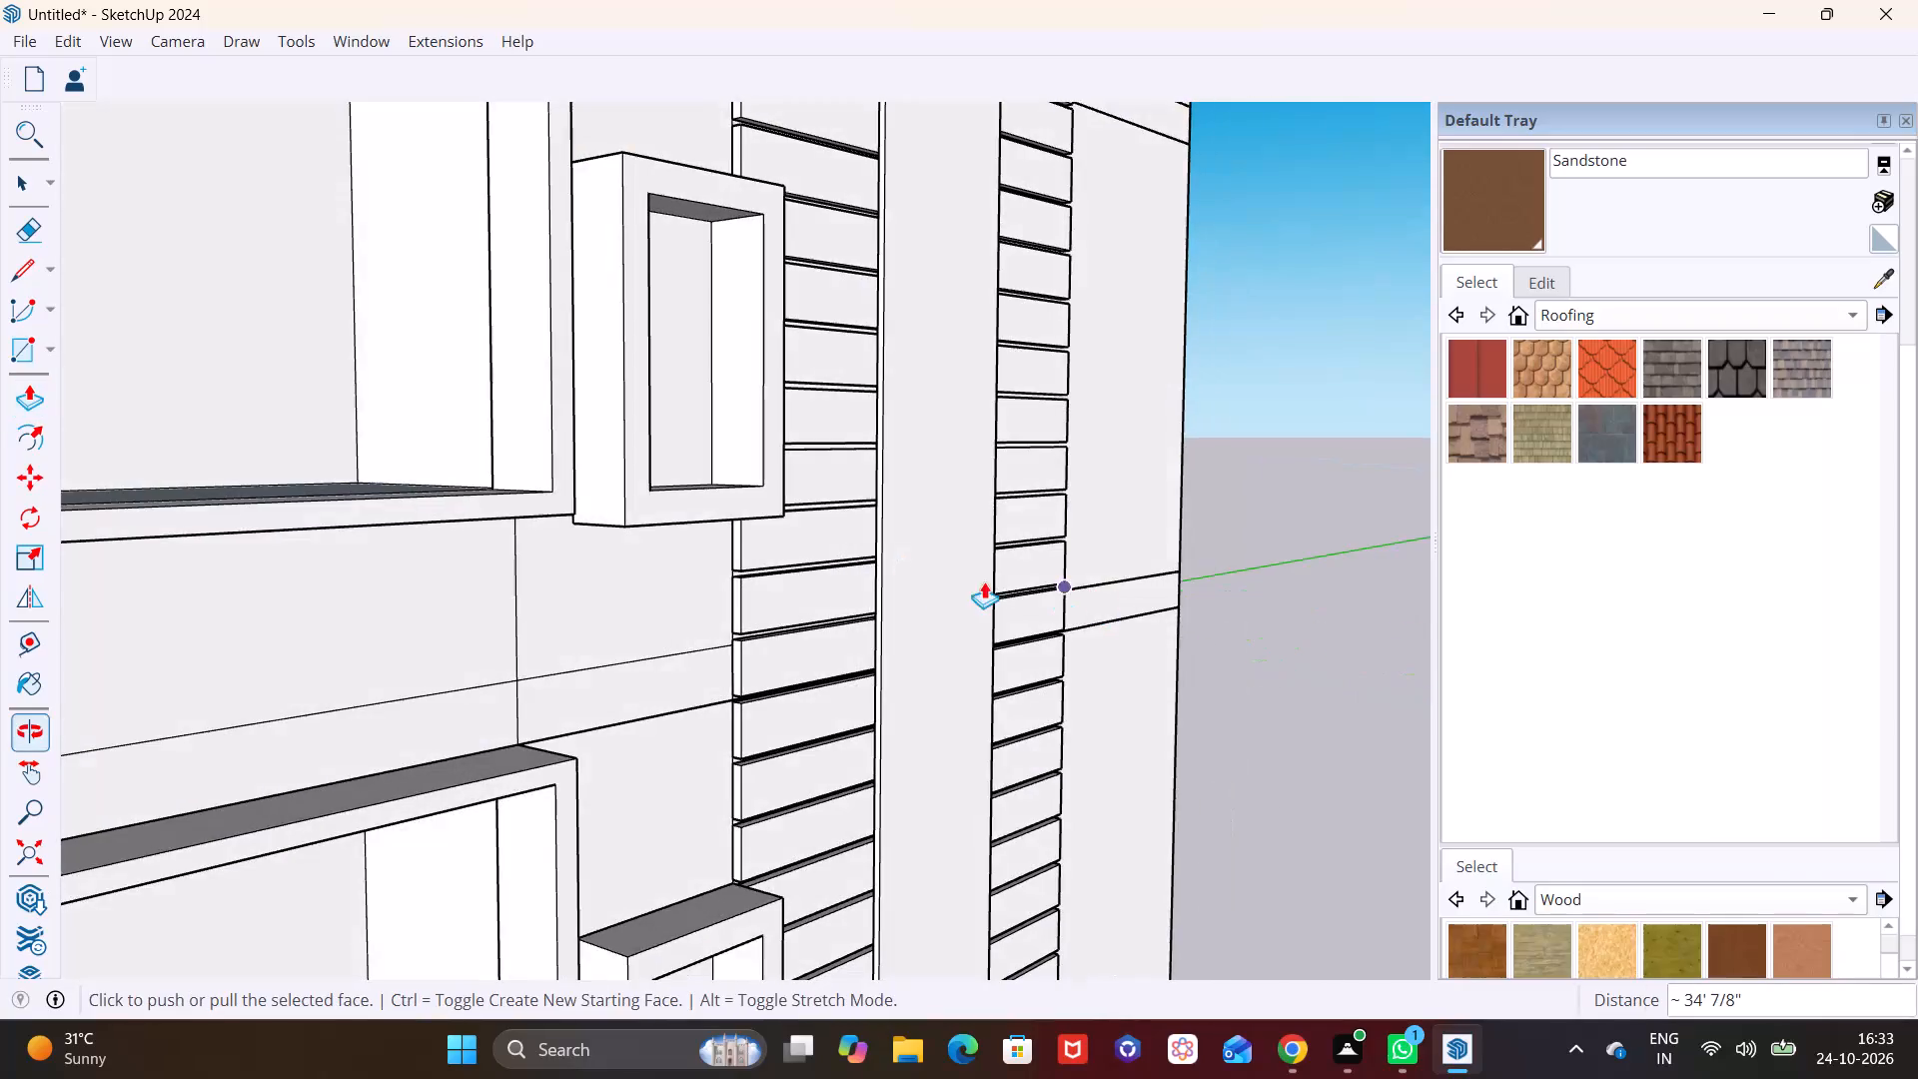
Push/Pull the vertical band's side face nearest the small window surrounds outward 1' 11 7/8" to widen the band.
{"action": "scroll", "coordinate": [900, 568], "scroll_direction": "up", "scroll_amount": 10}
{"action": "key", "text": "space"}
{"action": "left_click", "coordinate": [851, 547]}
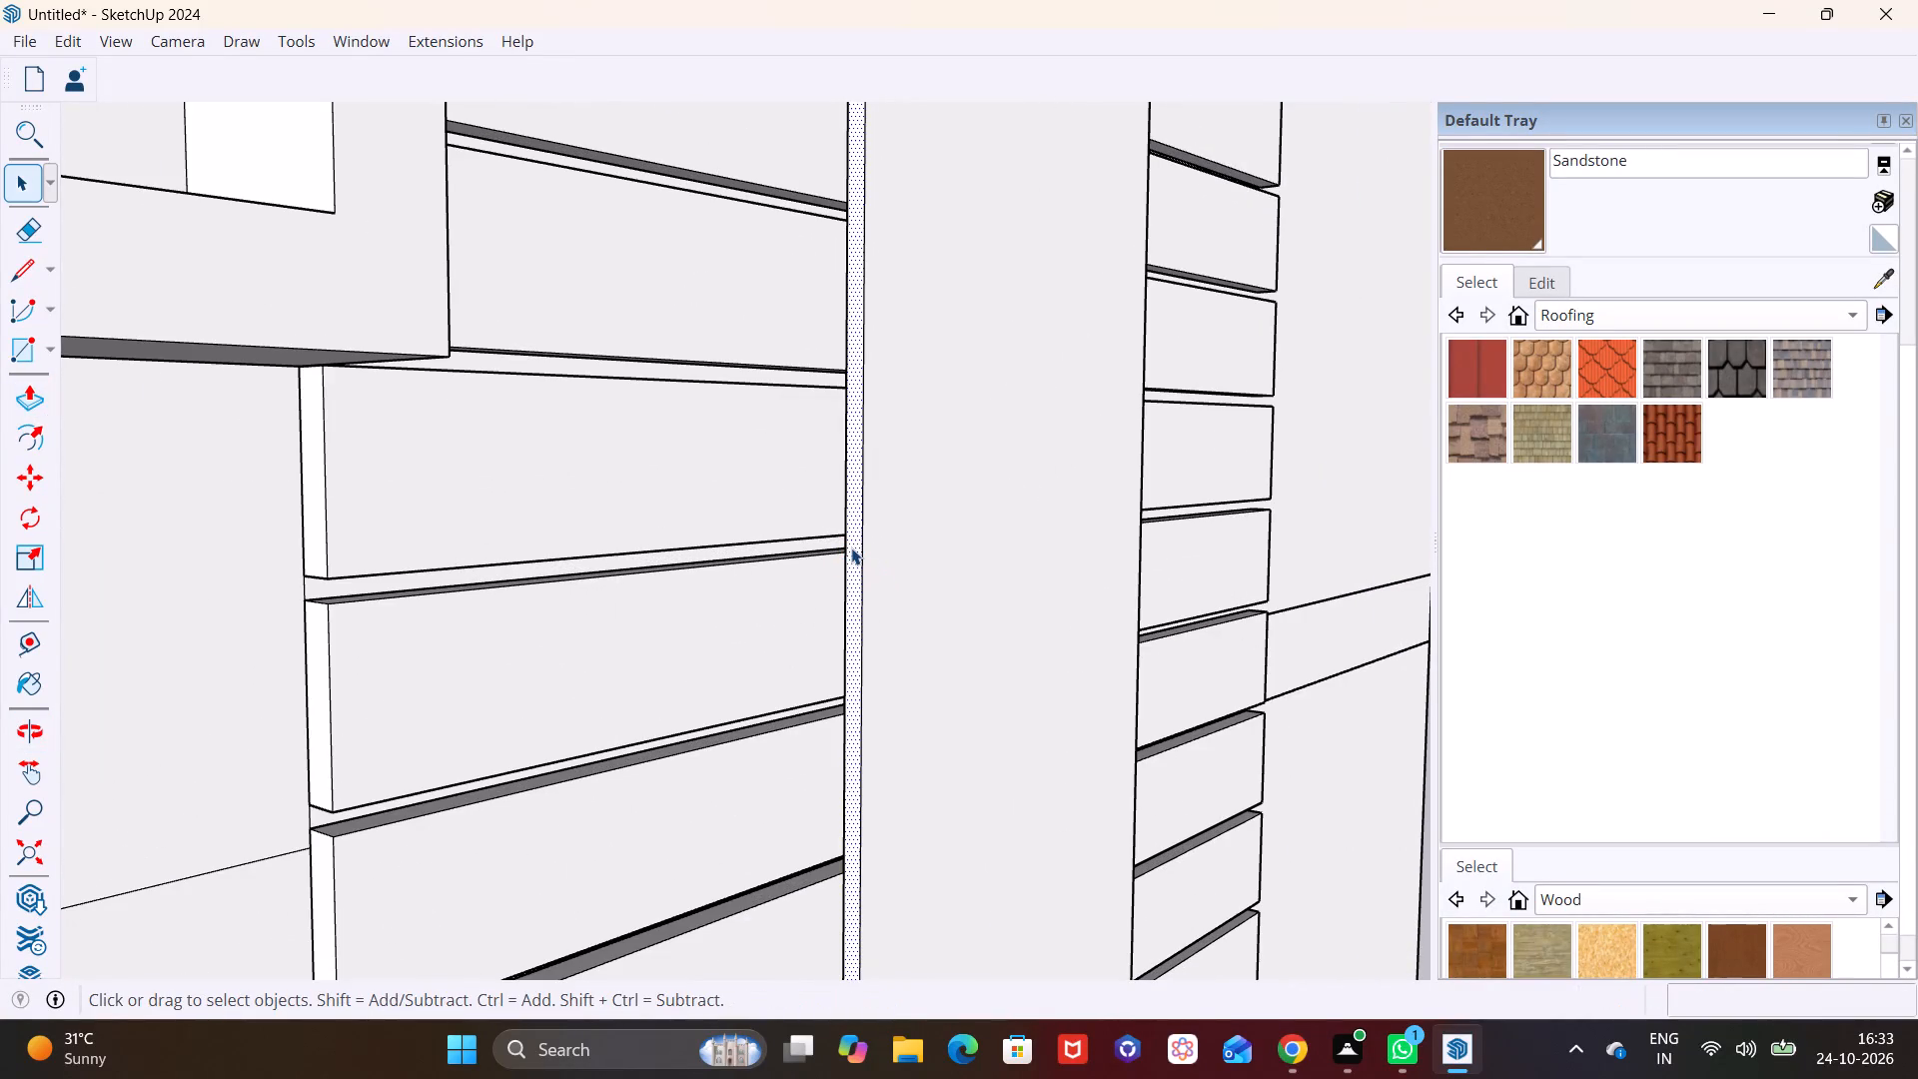
{"action": "left_click", "coordinate": [19, 390]}
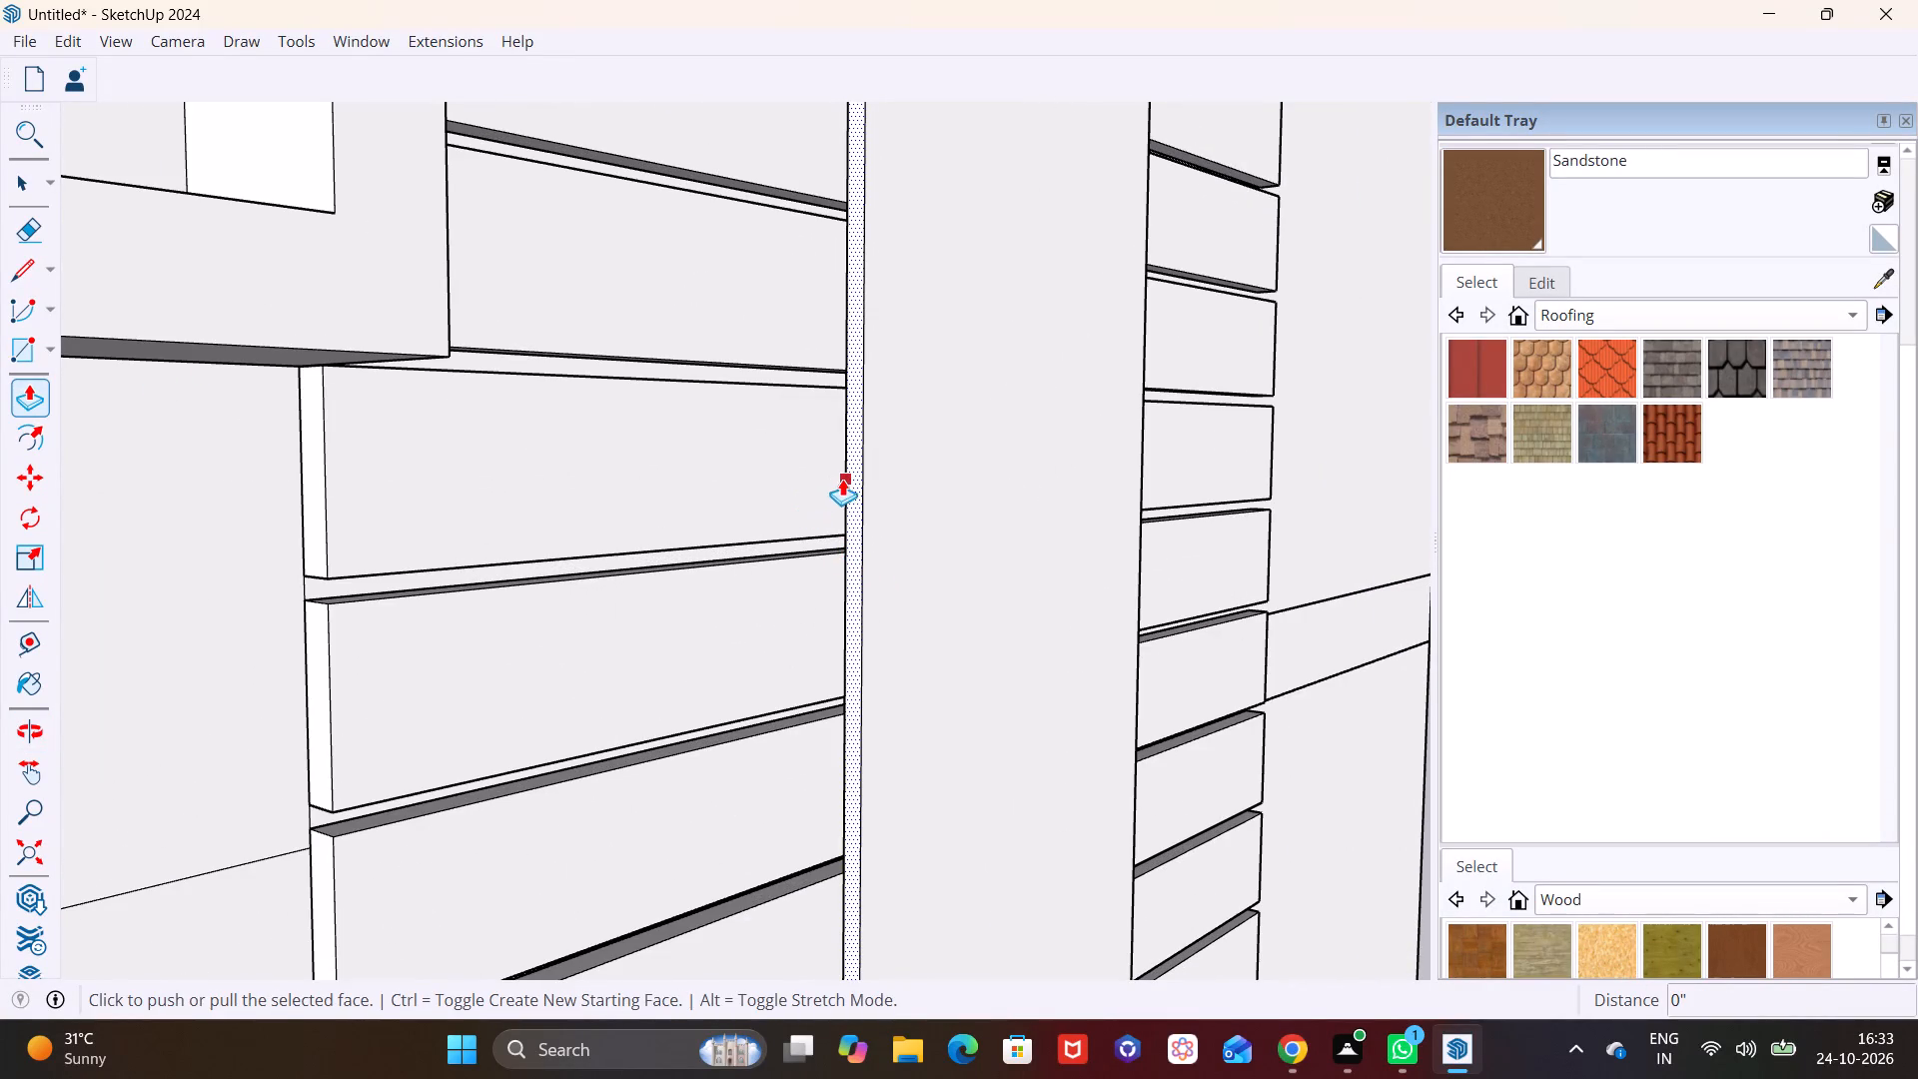
{"action": "left_click", "coordinate": [850, 479]}
{"action": "left_click", "coordinate": [637, 499]}
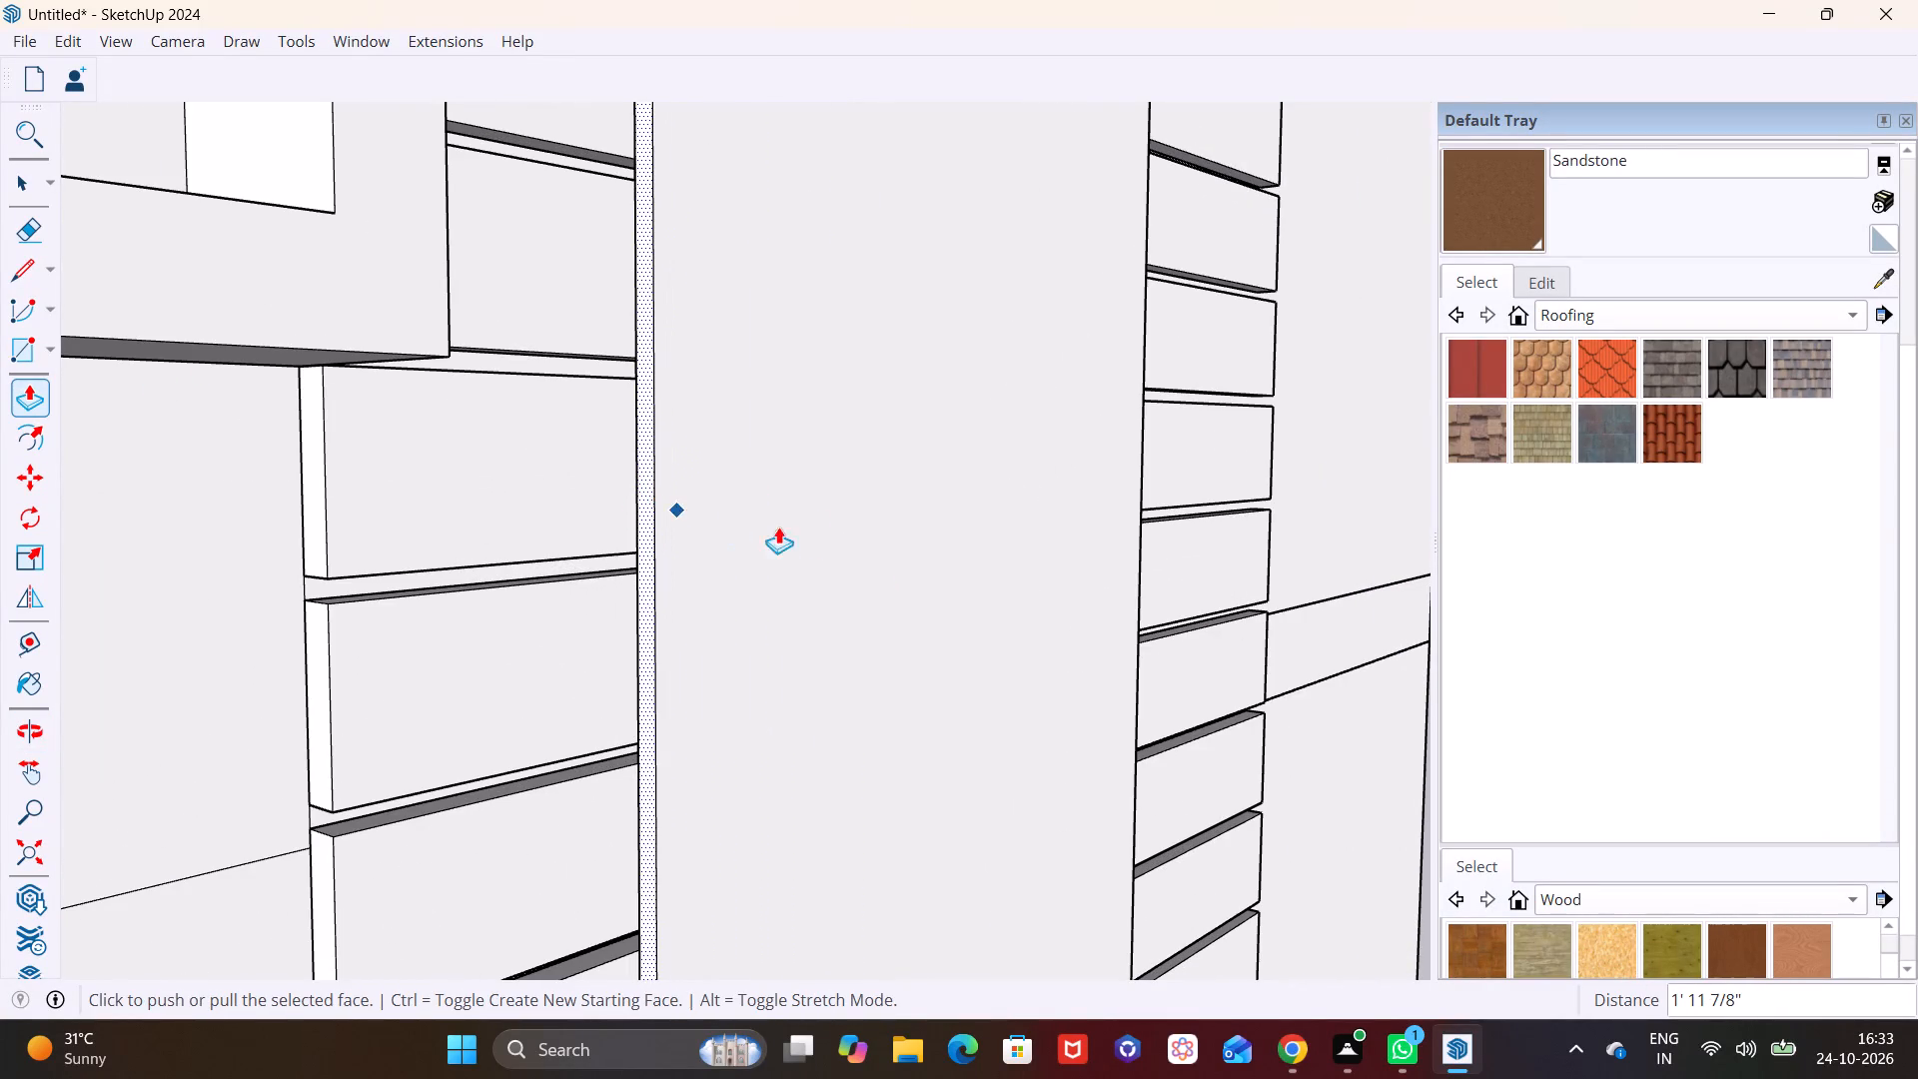
Push/Pull the band's opposite side face about 1' outward over the strips, toward the building's corner.
{"action": "scroll", "coordinate": [818, 526], "scroll_direction": "down", "scroll_amount": 7}
{"action": "middle_click_drag", "start_coordinate": [926, 571], "coordinate": [343, 660]}
{"action": "scroll", "coordinate": [951, 608], "scroll_direction": "down", "scroll_amount": 4}
{"action": "middle_click_drag", "start_coordinate": [1027, 625], "coordinate": [739, 567]}
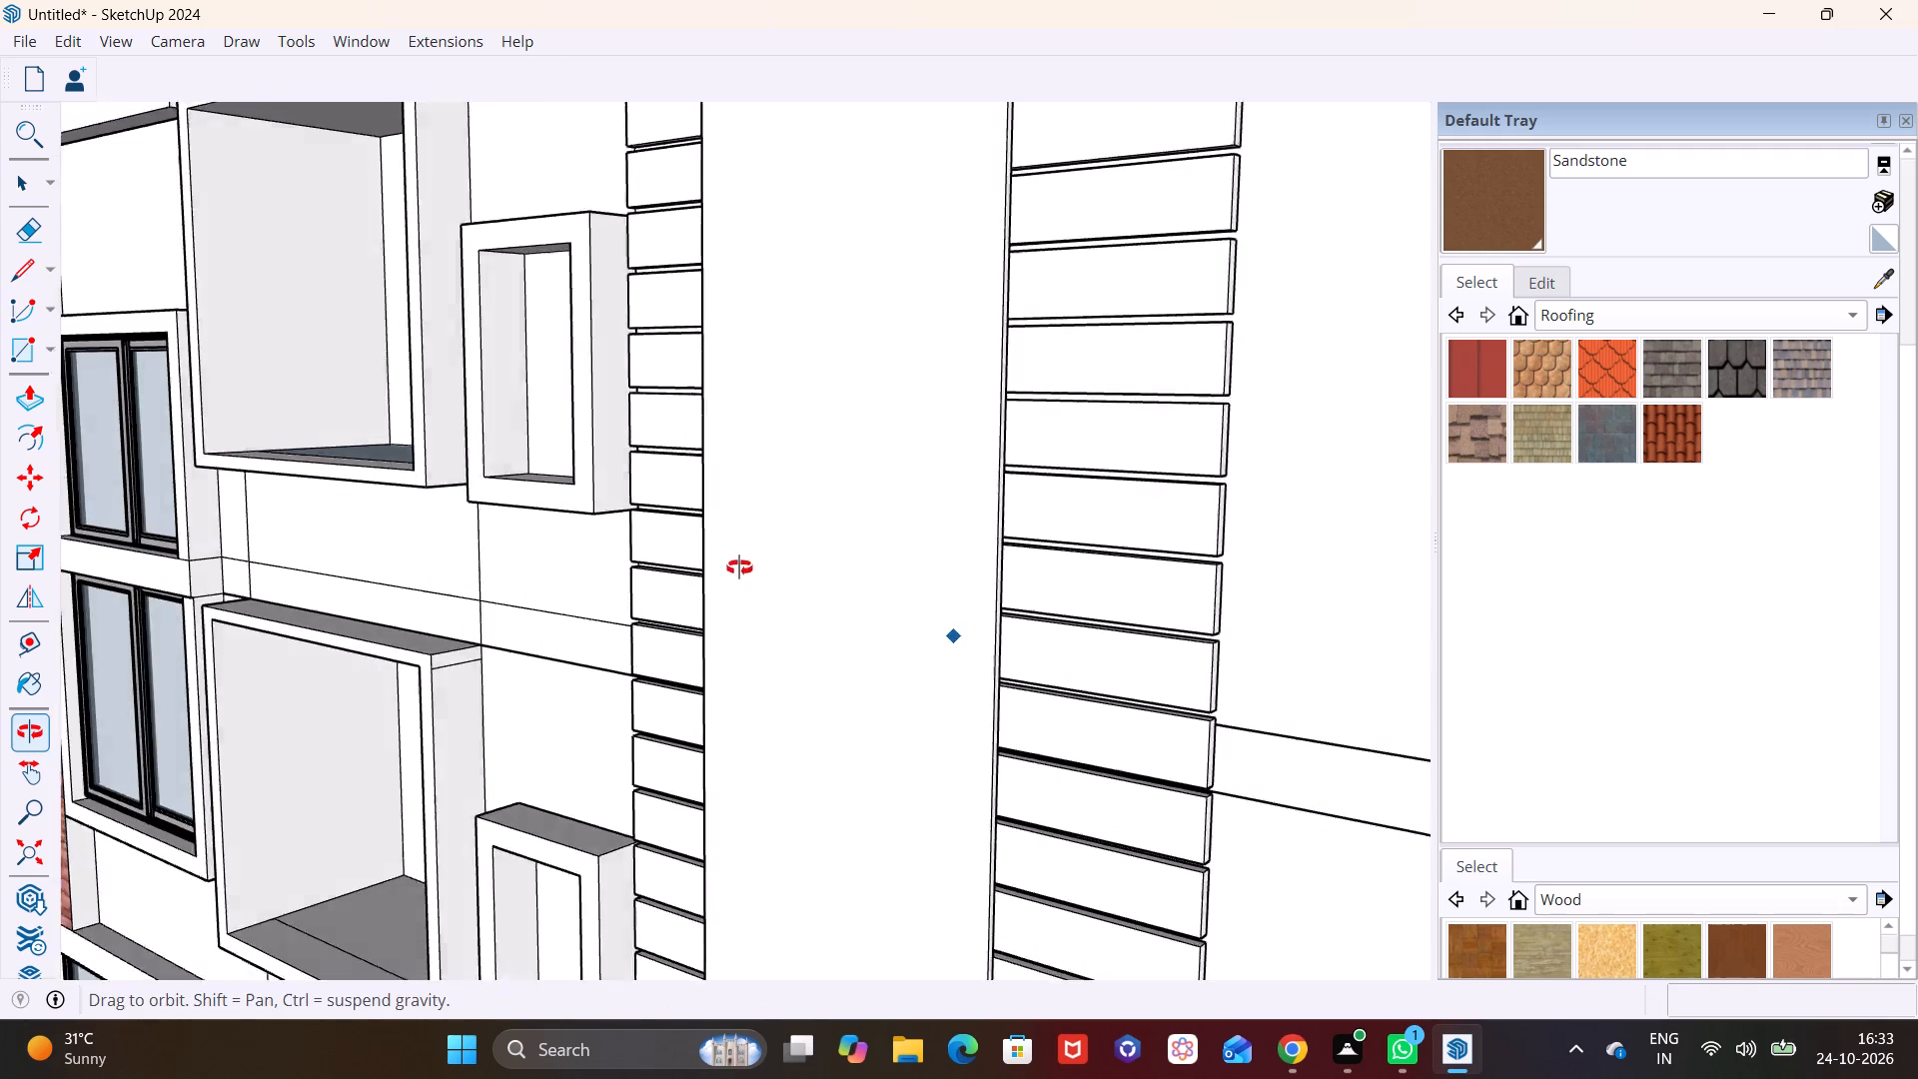
{"action": "middle_click_drag", "start_coordinate": [739, 567], "coordinate": [717, 561]}
{"action": "scroll", "coordinate": [1026, 578], "scroll_direction": "up", "scroll_amount": 6}
{"action": "middle_click_drag", "start_coordinate": [995, 587], "coordinate": [722, 568]}
{"action": "scroll", "coordinate": [696, 566], "scroll_direction": "down", "scroll_amount": 2}
{"action": "scroll", "coordinate": [695, 567], "scroll_direction": "up", "scroll_amount": 3}
{"action": "key", "text": "space"}
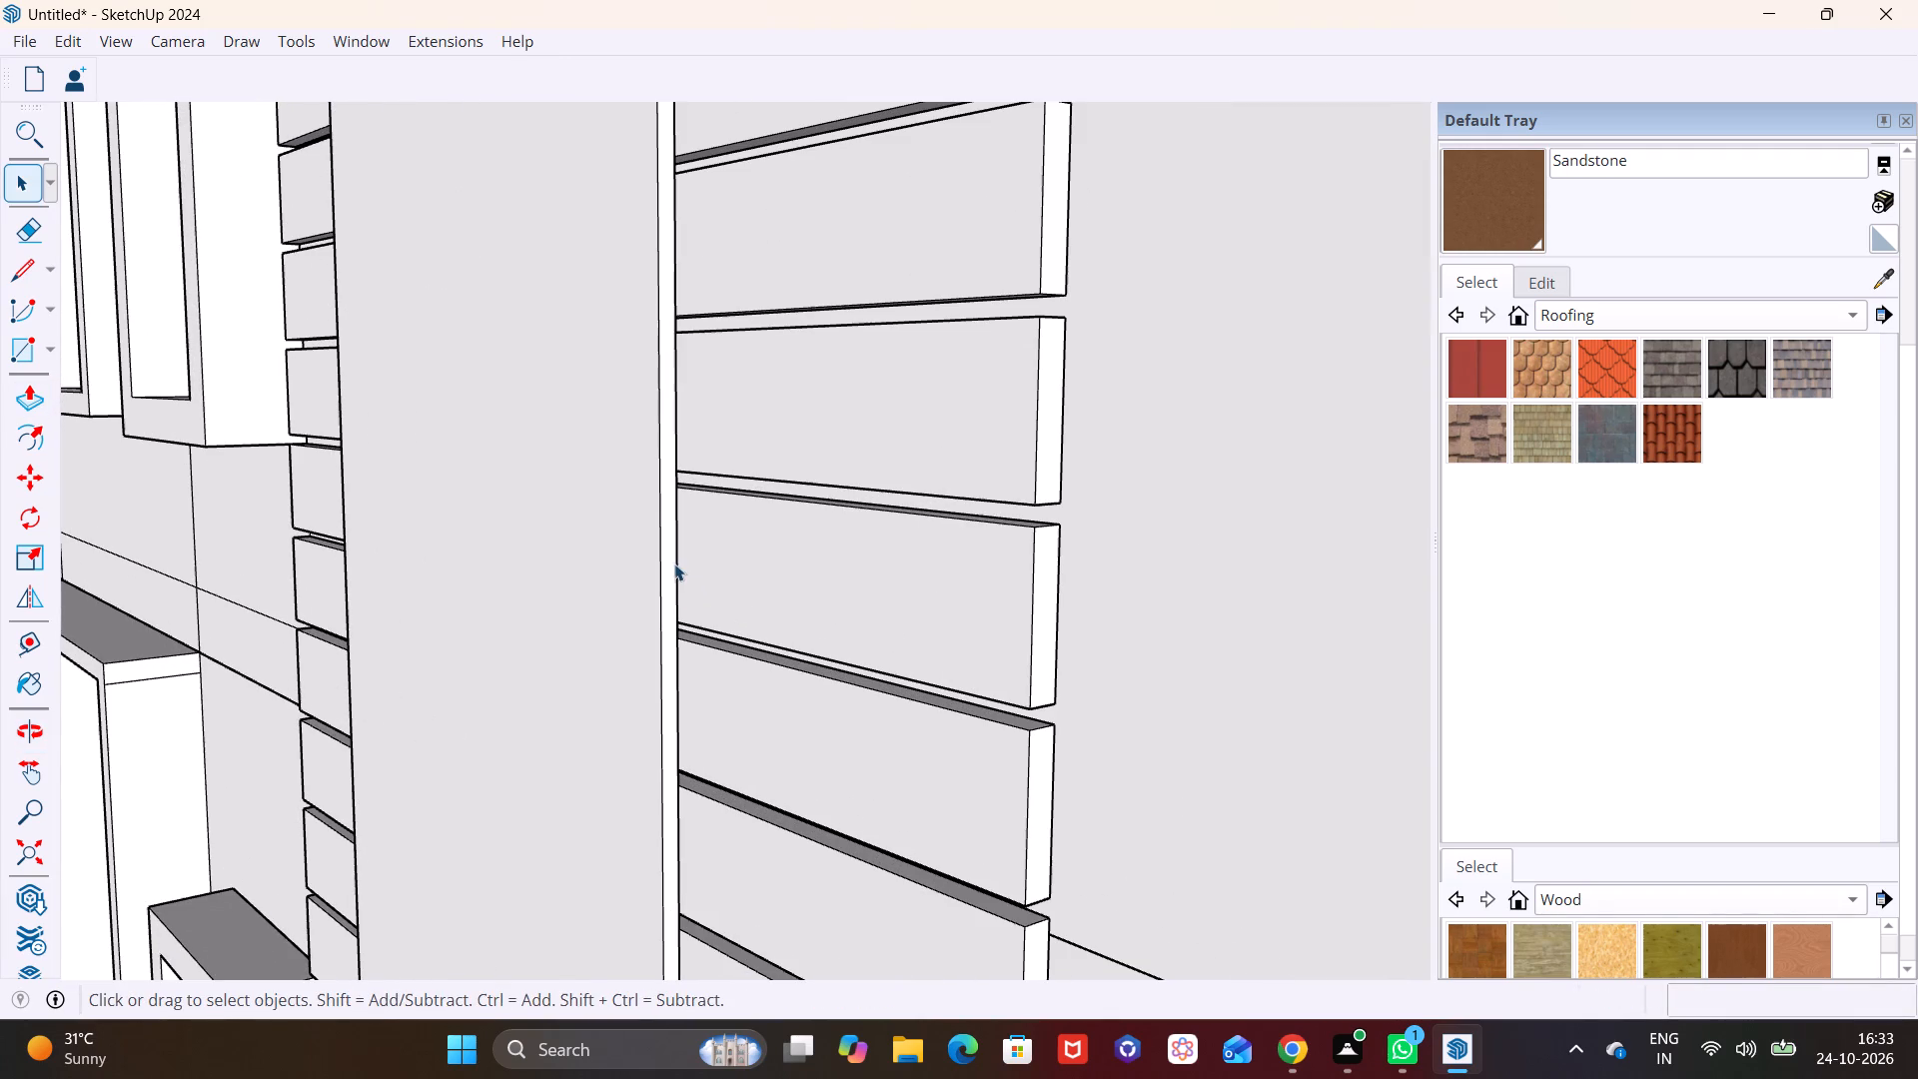
{"action": "left_click", "coordinate": [671, 557]}
{"action": "left_click", "coordinate": [25, 401]}
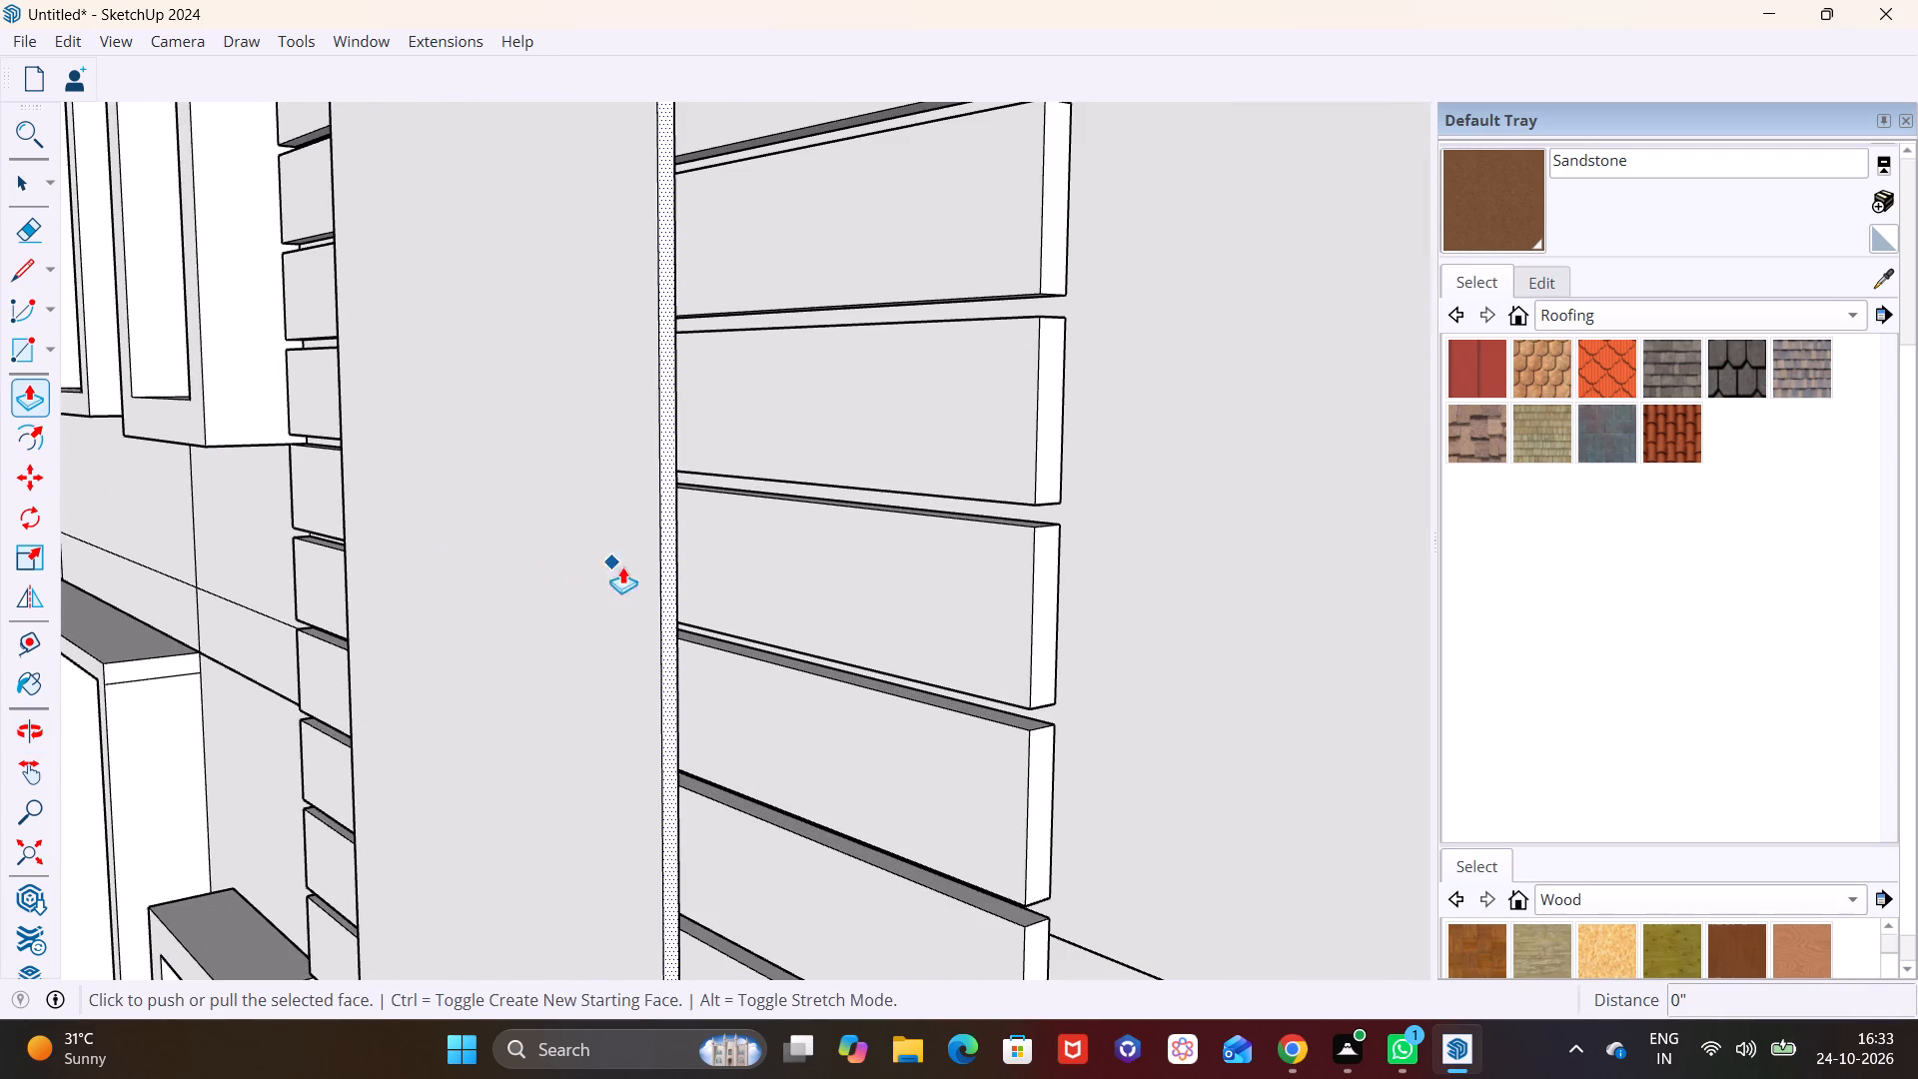
{"action": "left_click", "coordinate": [665, 561]}
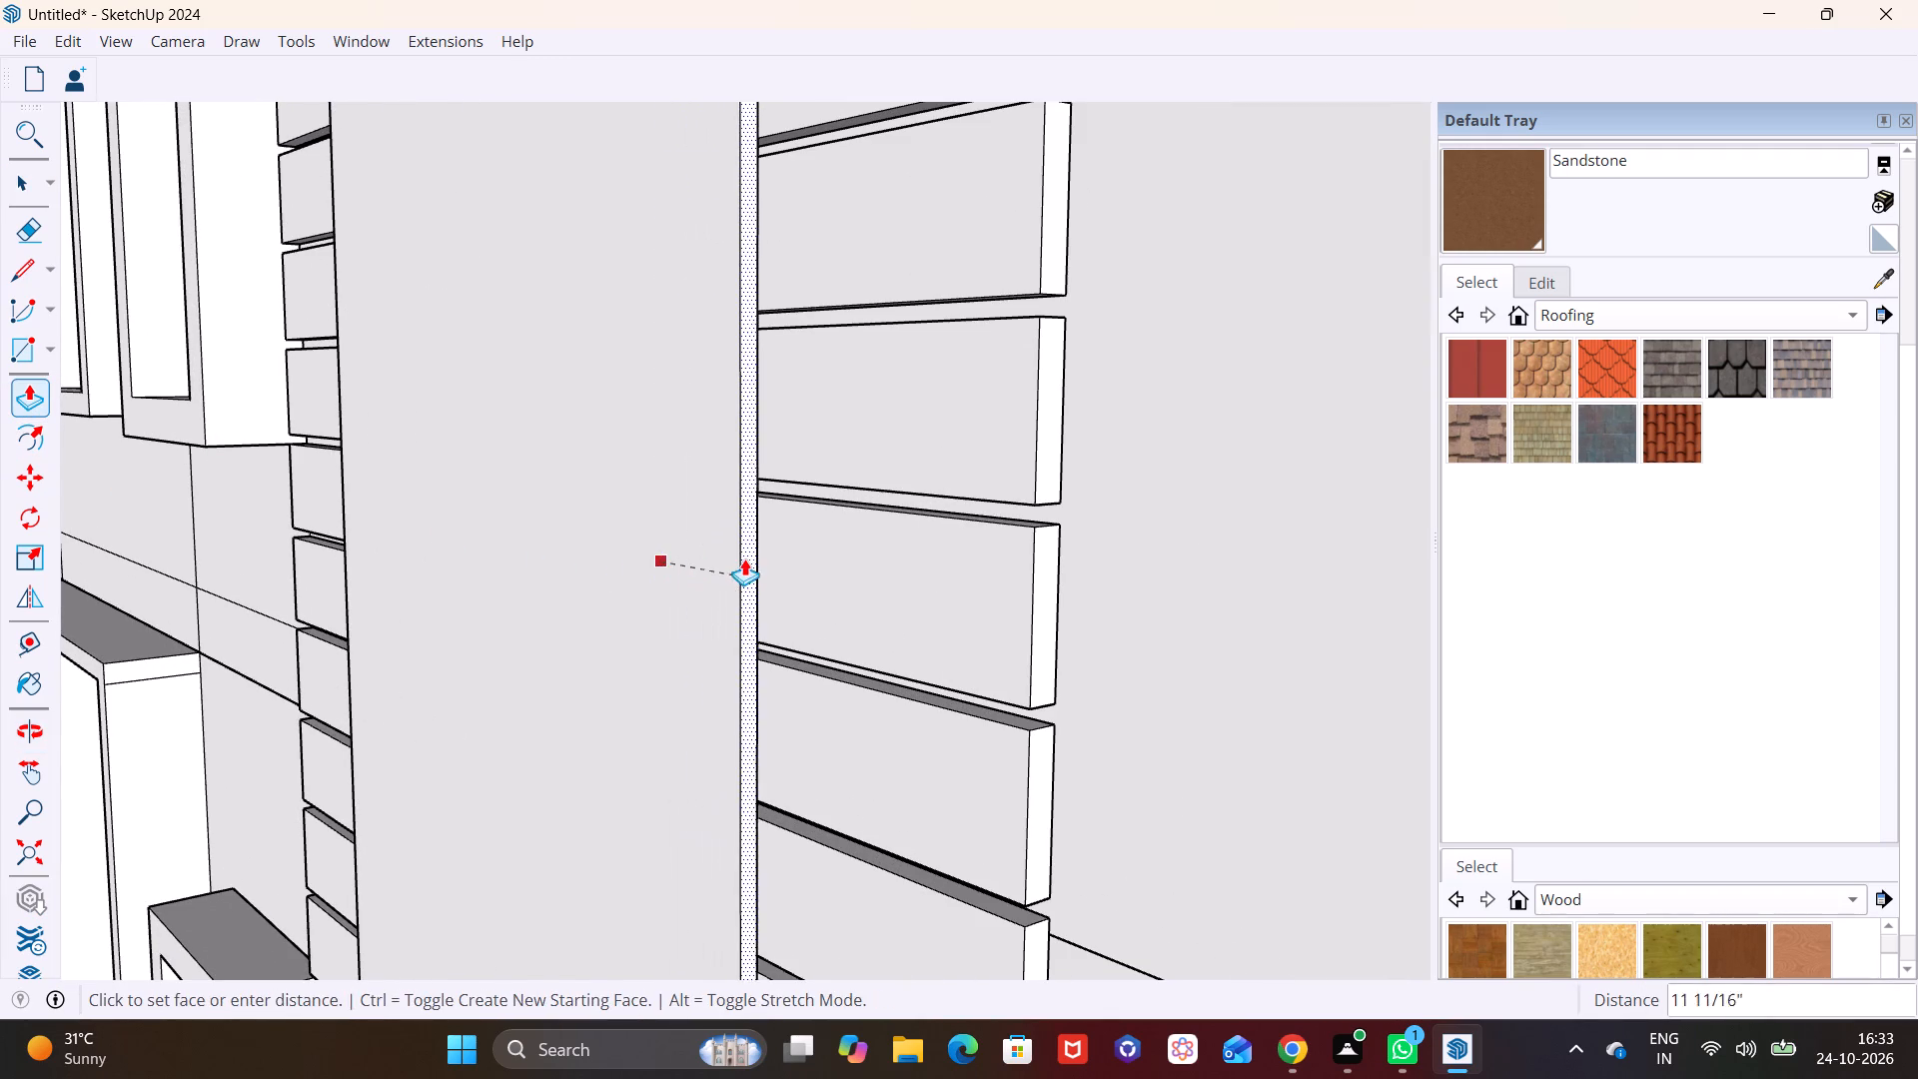
{"action": "left_click", "coordinate": [759, 558]}
Push/Pull the vertical band's front face outward 9" from the strip cladding.
{"action": "scroll", "coordinate": [591, 536], "scroll_direction": "down", "scroll_amount": 15}
{"action": "key", "text": "space"}
{"action": "left_click", "coordinate": [567, 517]}
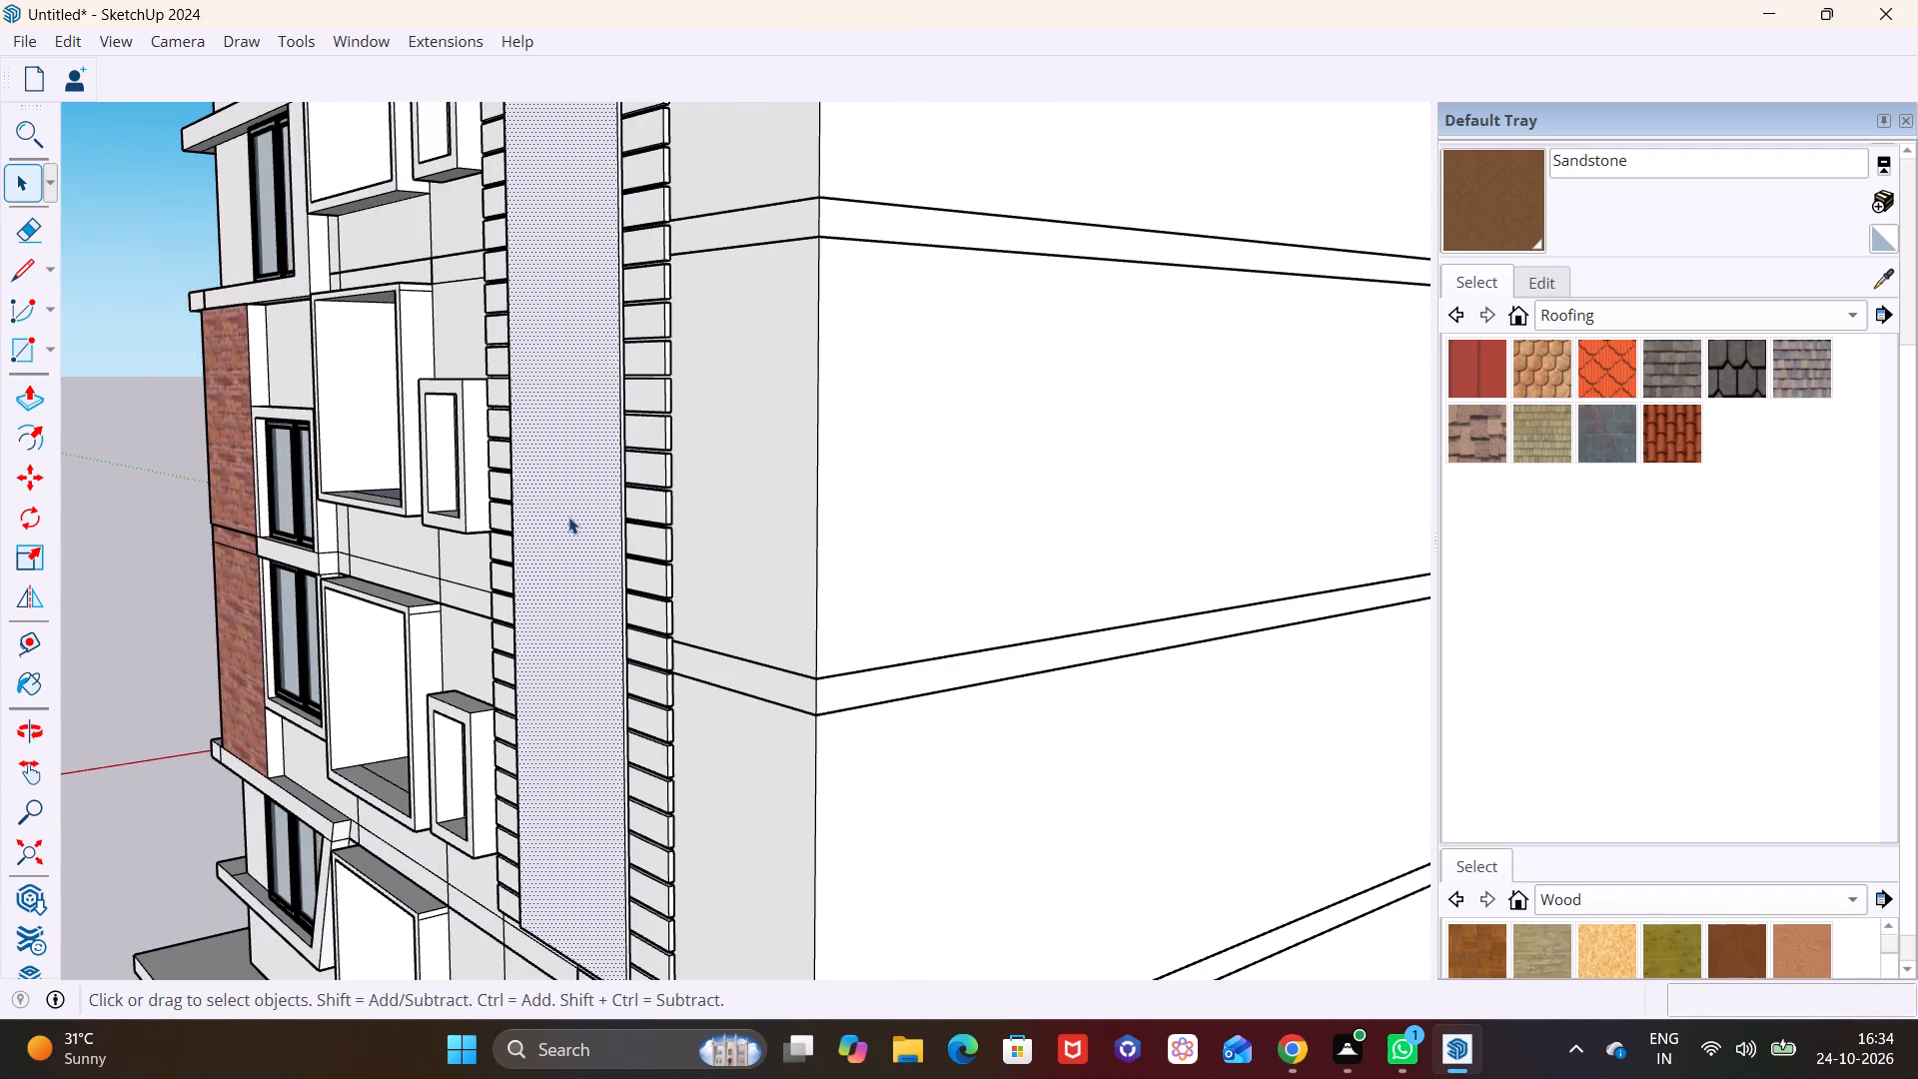
{"action": "left_click", "coordinate": [30, 400]}
{"action": "left_click", "coordinate": [580, 510]}
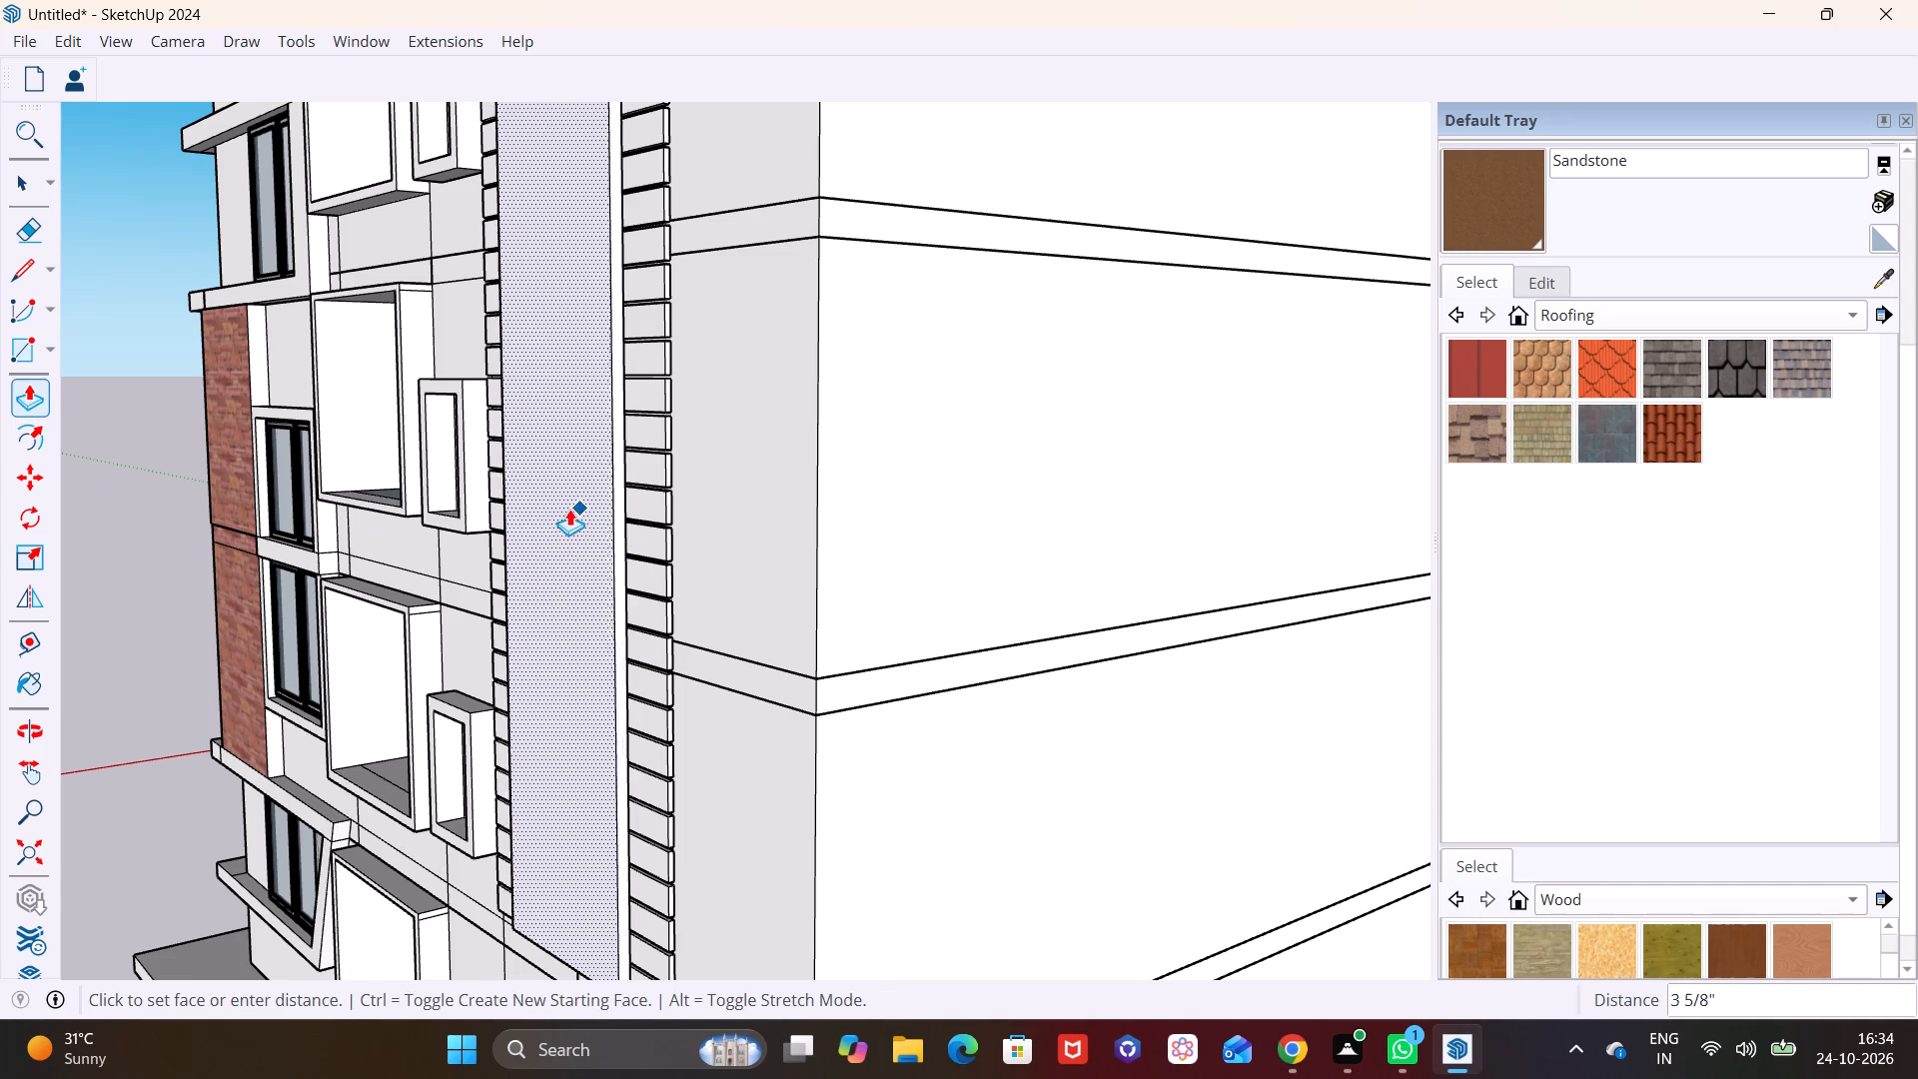
{"action": "left_click", "coordinate": [560, 510]}
Offset the vertical band's front face outline inward about 1' 6 1/16" to form a tall inner rectangle.
{"action": "scroll", "coordinate": [602, 618], "scroll_direction": "down", "scroll_amount": 6}
{"action": "middle_click_drag", "start_coordinate": [644, 646], "coordinate": [1058, 587]}
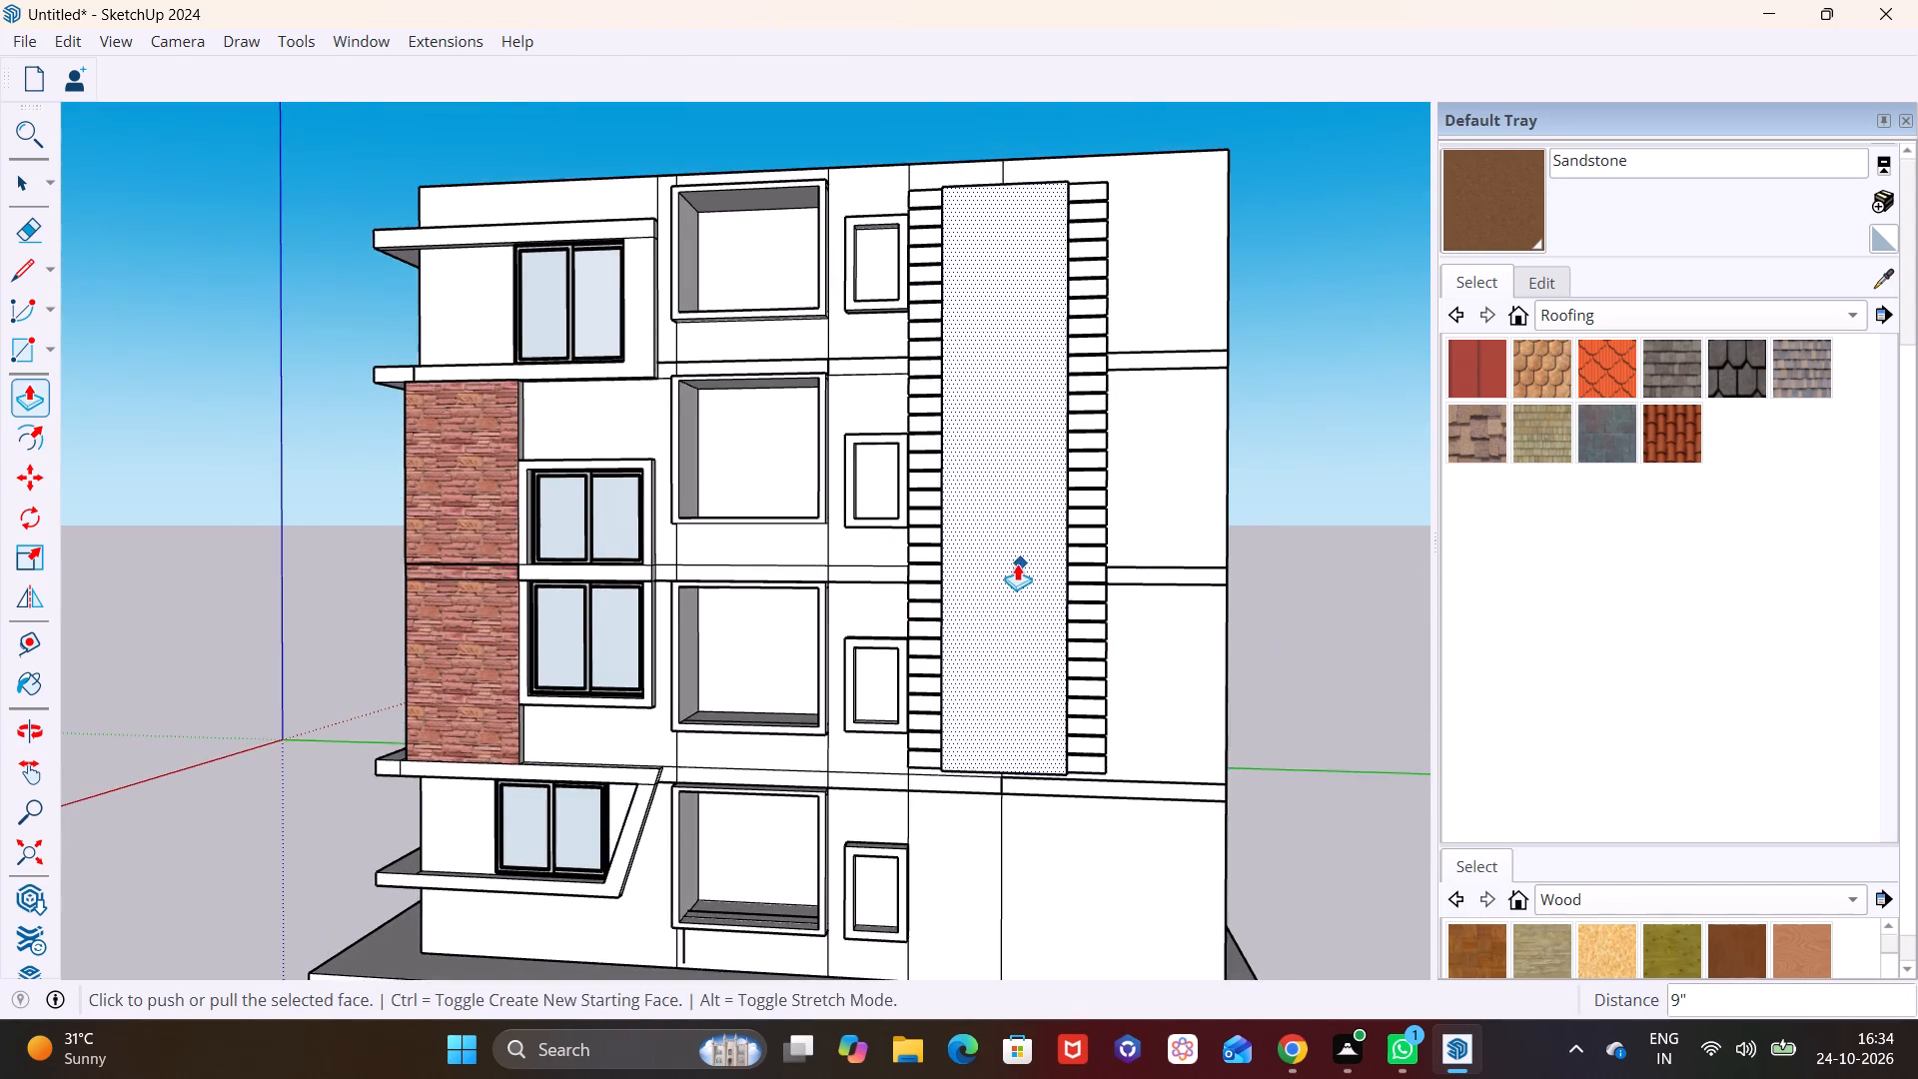
{"action": "scroll", "coordinate": [1011, 561], "scroll_direction": "up", "scroll_amount": 2}
{"action": "middle_click_drag", "start_coordinate": [974, 547], "coordinate": [676, 603], "text": "shift"}
{"action": "middle_click_drag", "start_coordinate": [719, 653], "coordinate": [895, 662]}
{"action": "scroll", "coordinate": [746, 561], "scroll_direction": "up", "scroll_amount": 3}
{"action": "key", "text": "space"}
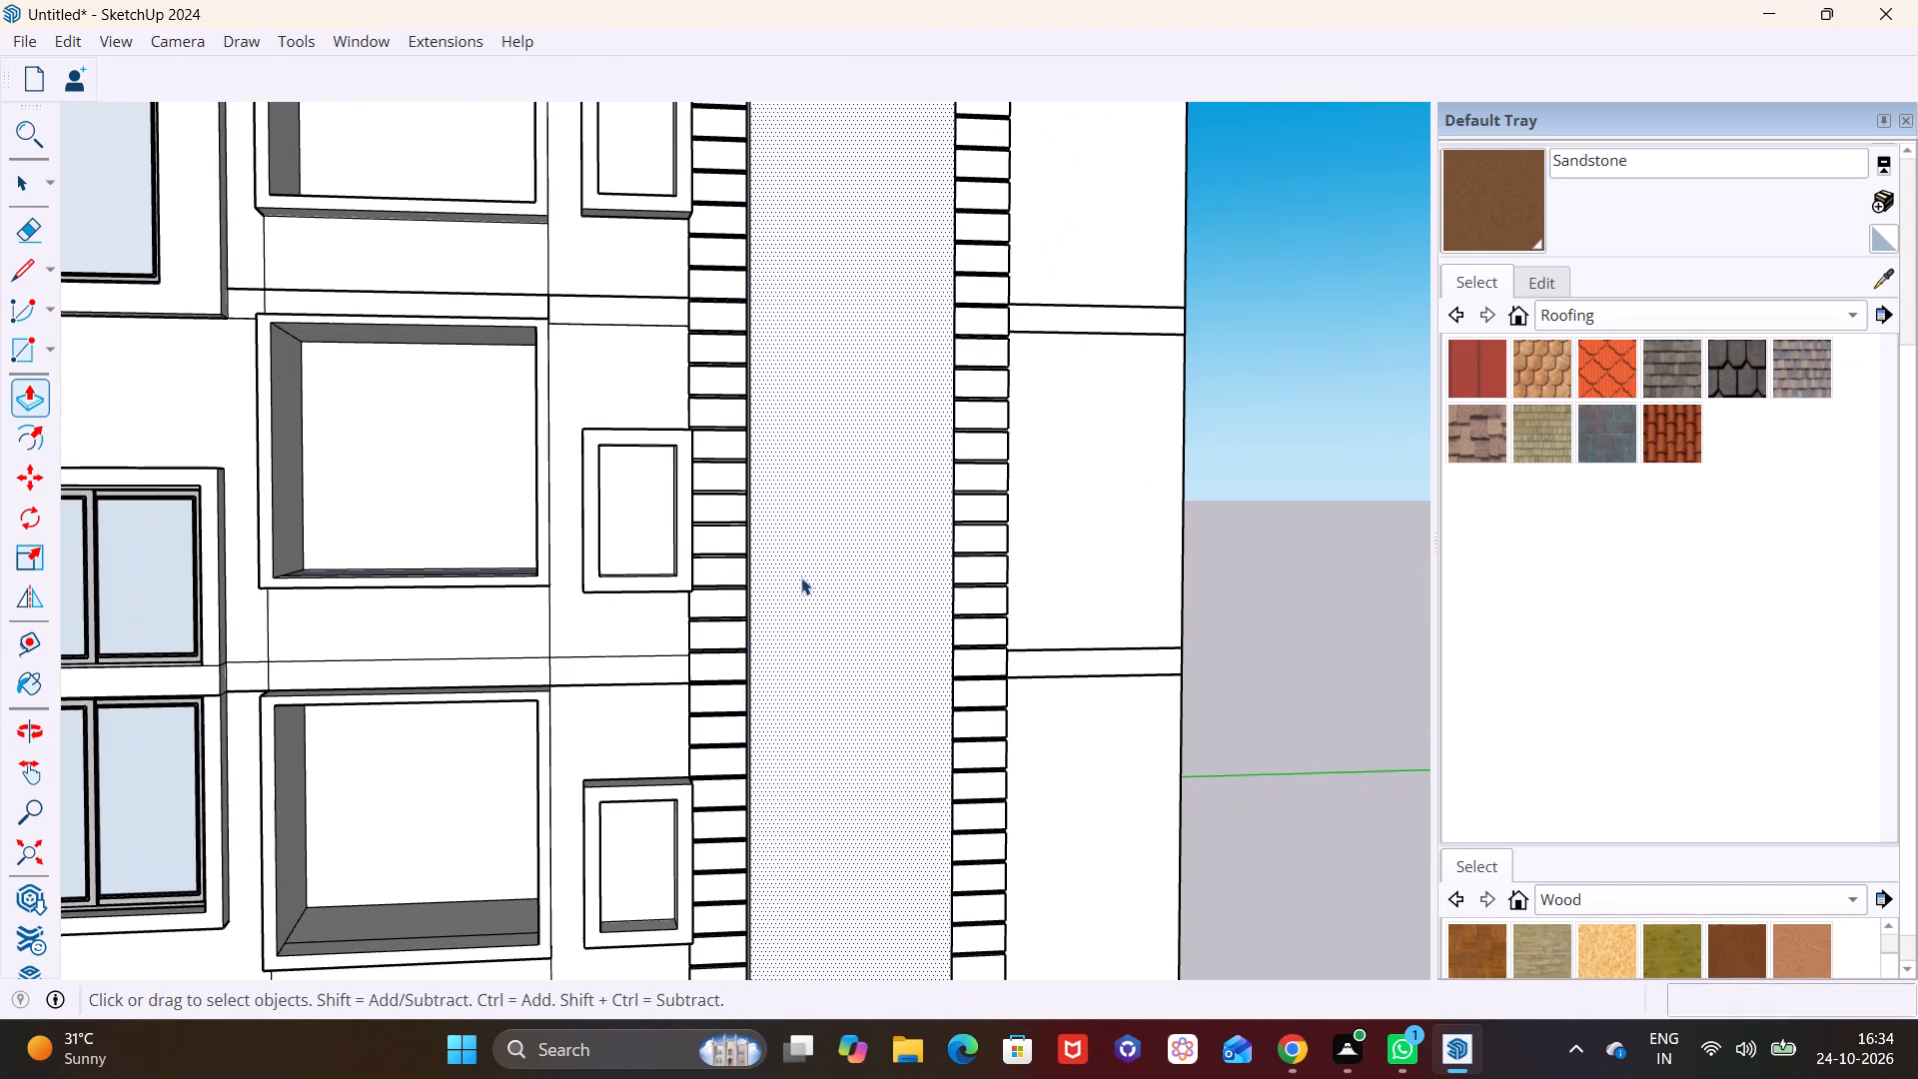
{"action": "left_click", "coordinate": [801, 577]}
{"action": "scroll", "coordinate": [731, 637], "scroll_direction": "down", "scroll_amount": 3}
{"action": "left_click", "coordinate": [797, 639]}
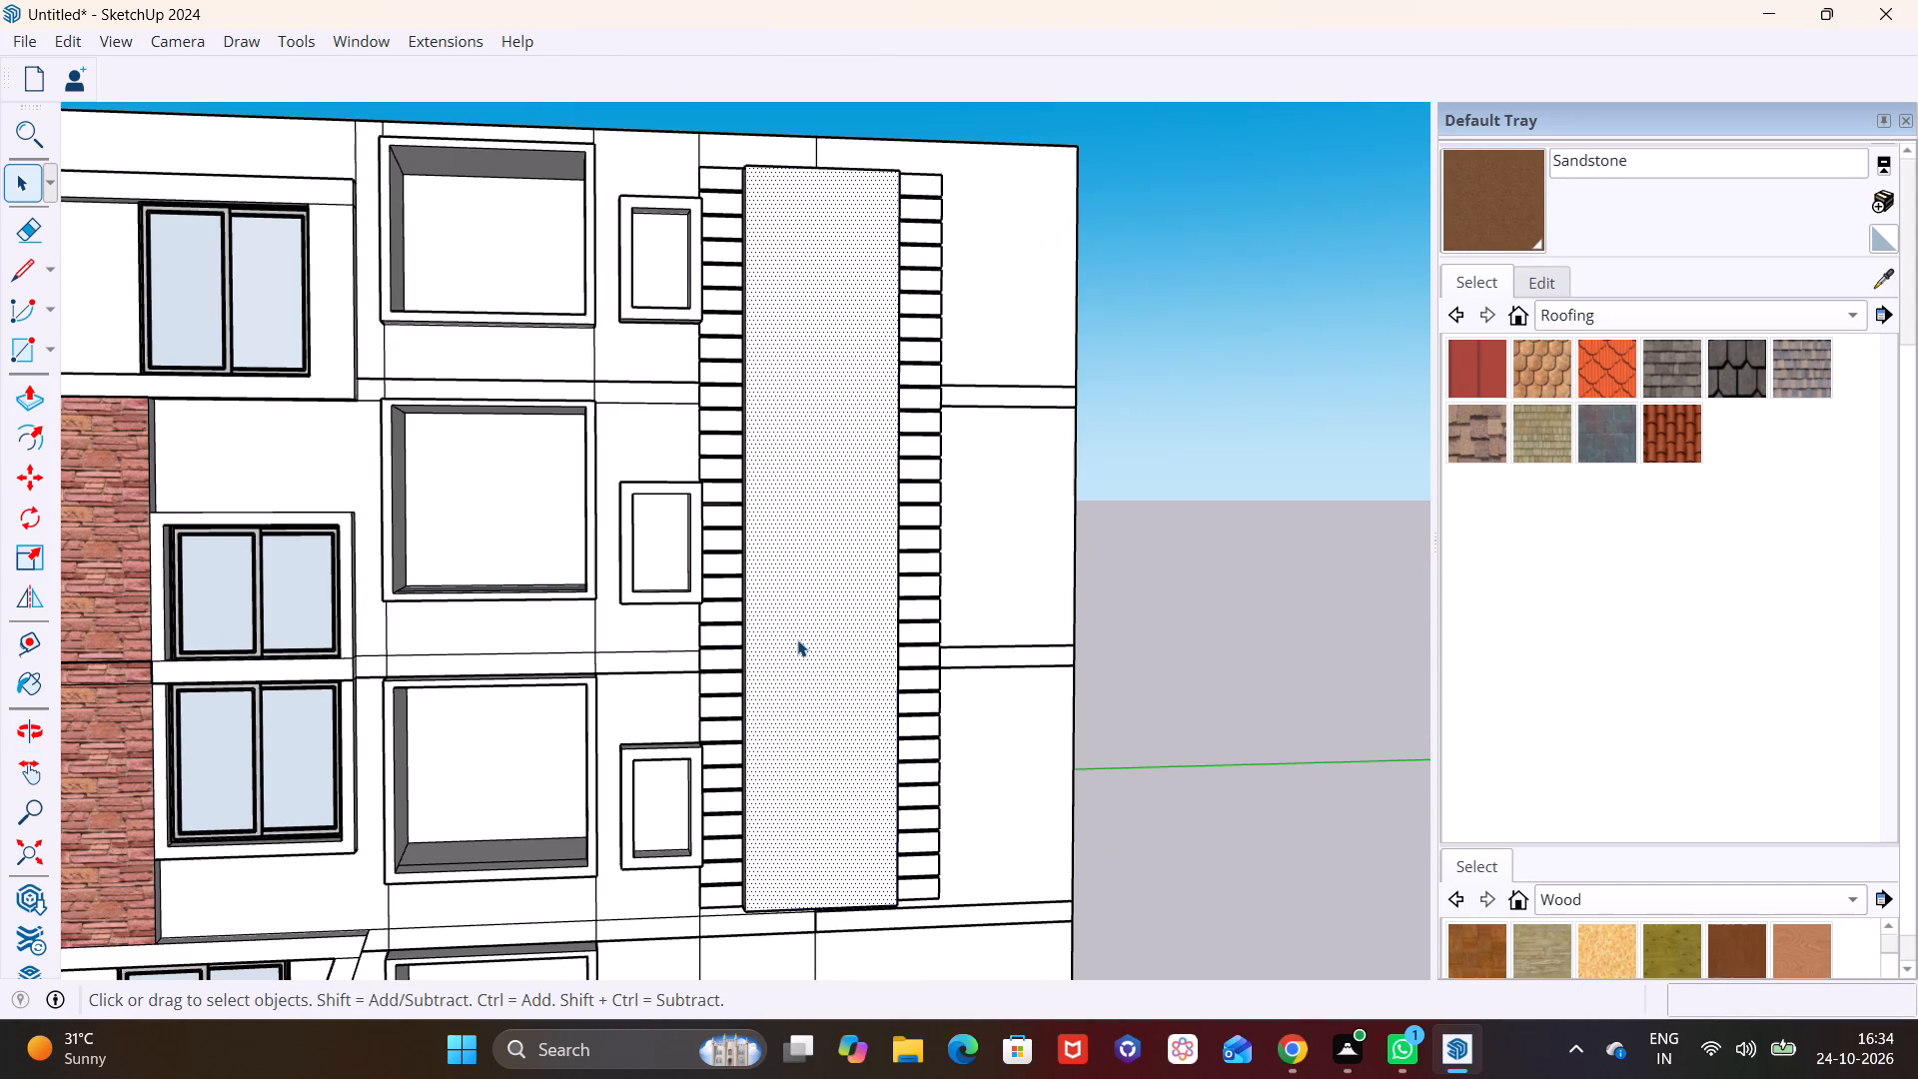
{"action": "left_click_drag", "start_coordinate": [33, 452], "coordinate": [34, 443]}
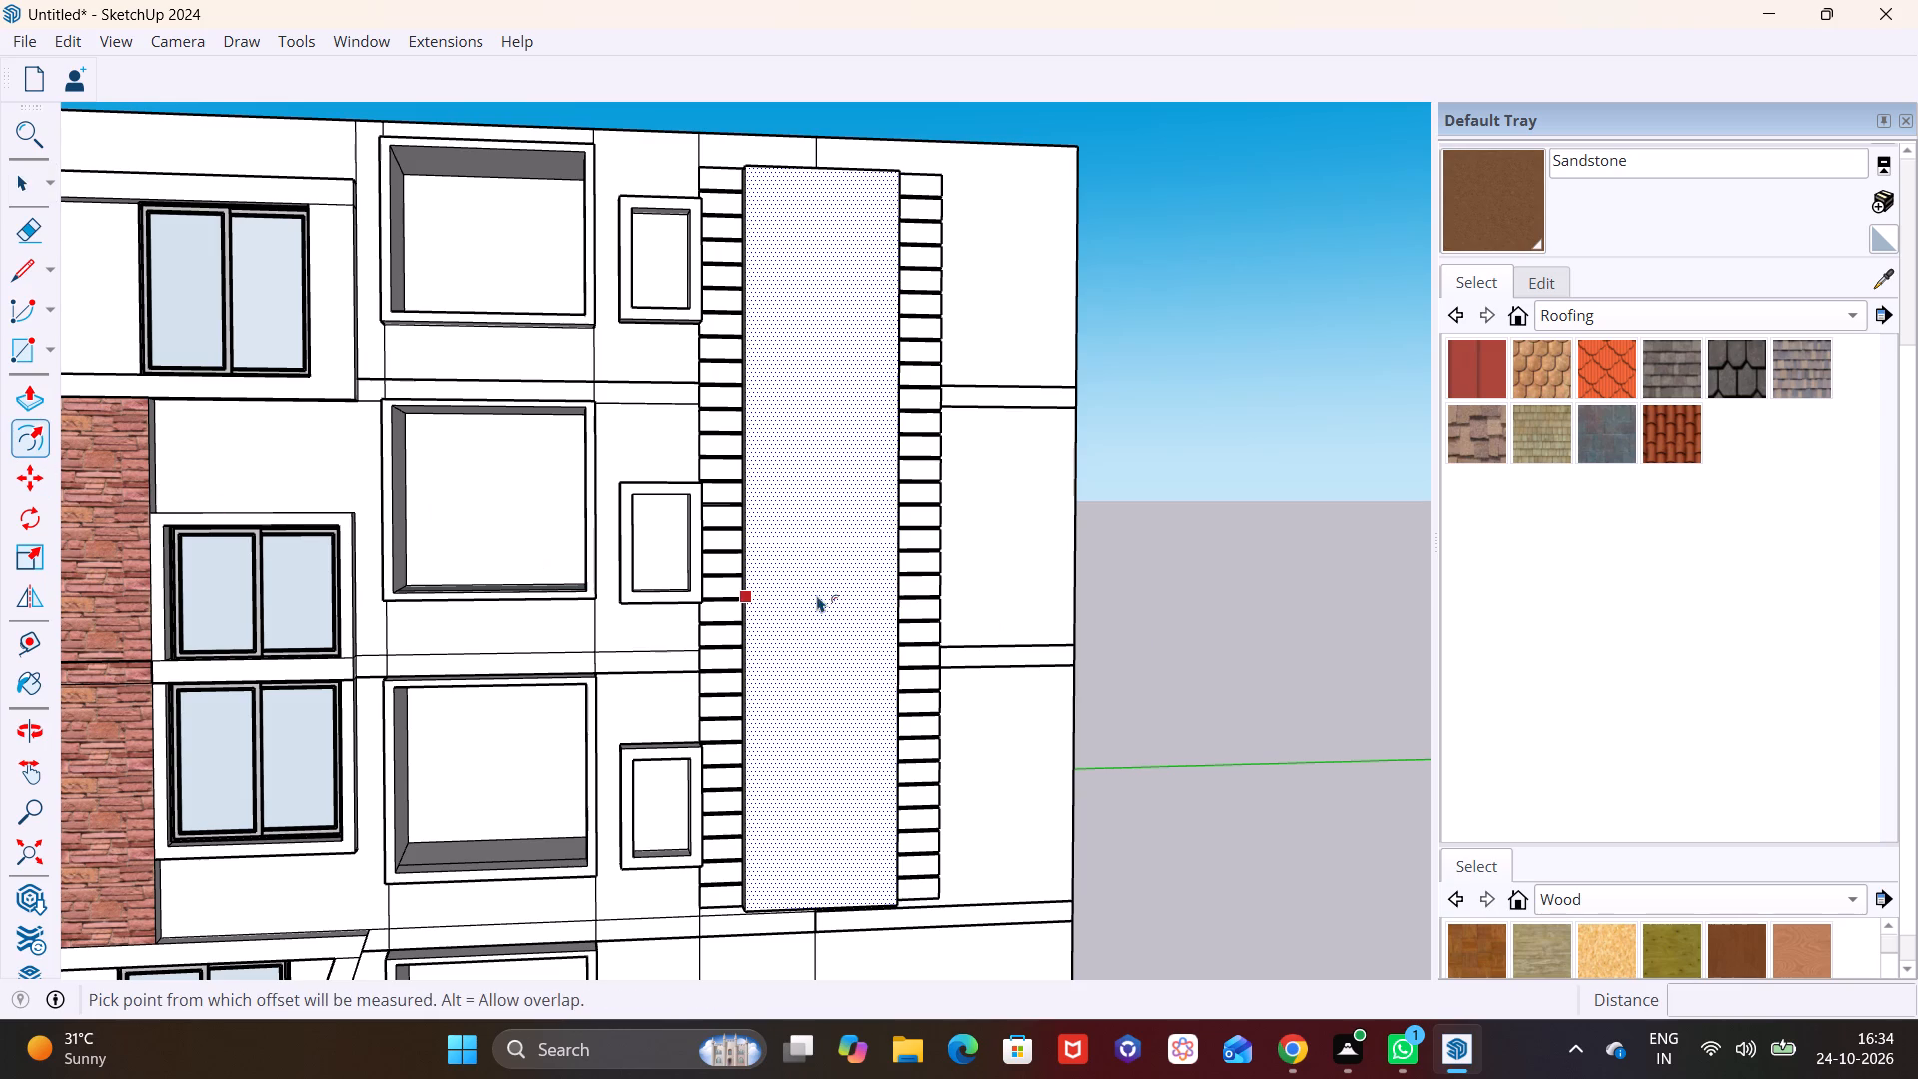
{"action": "left_click", "coordinate": [817, 595]}
{"action": "key", "text": "ctrl+z"}
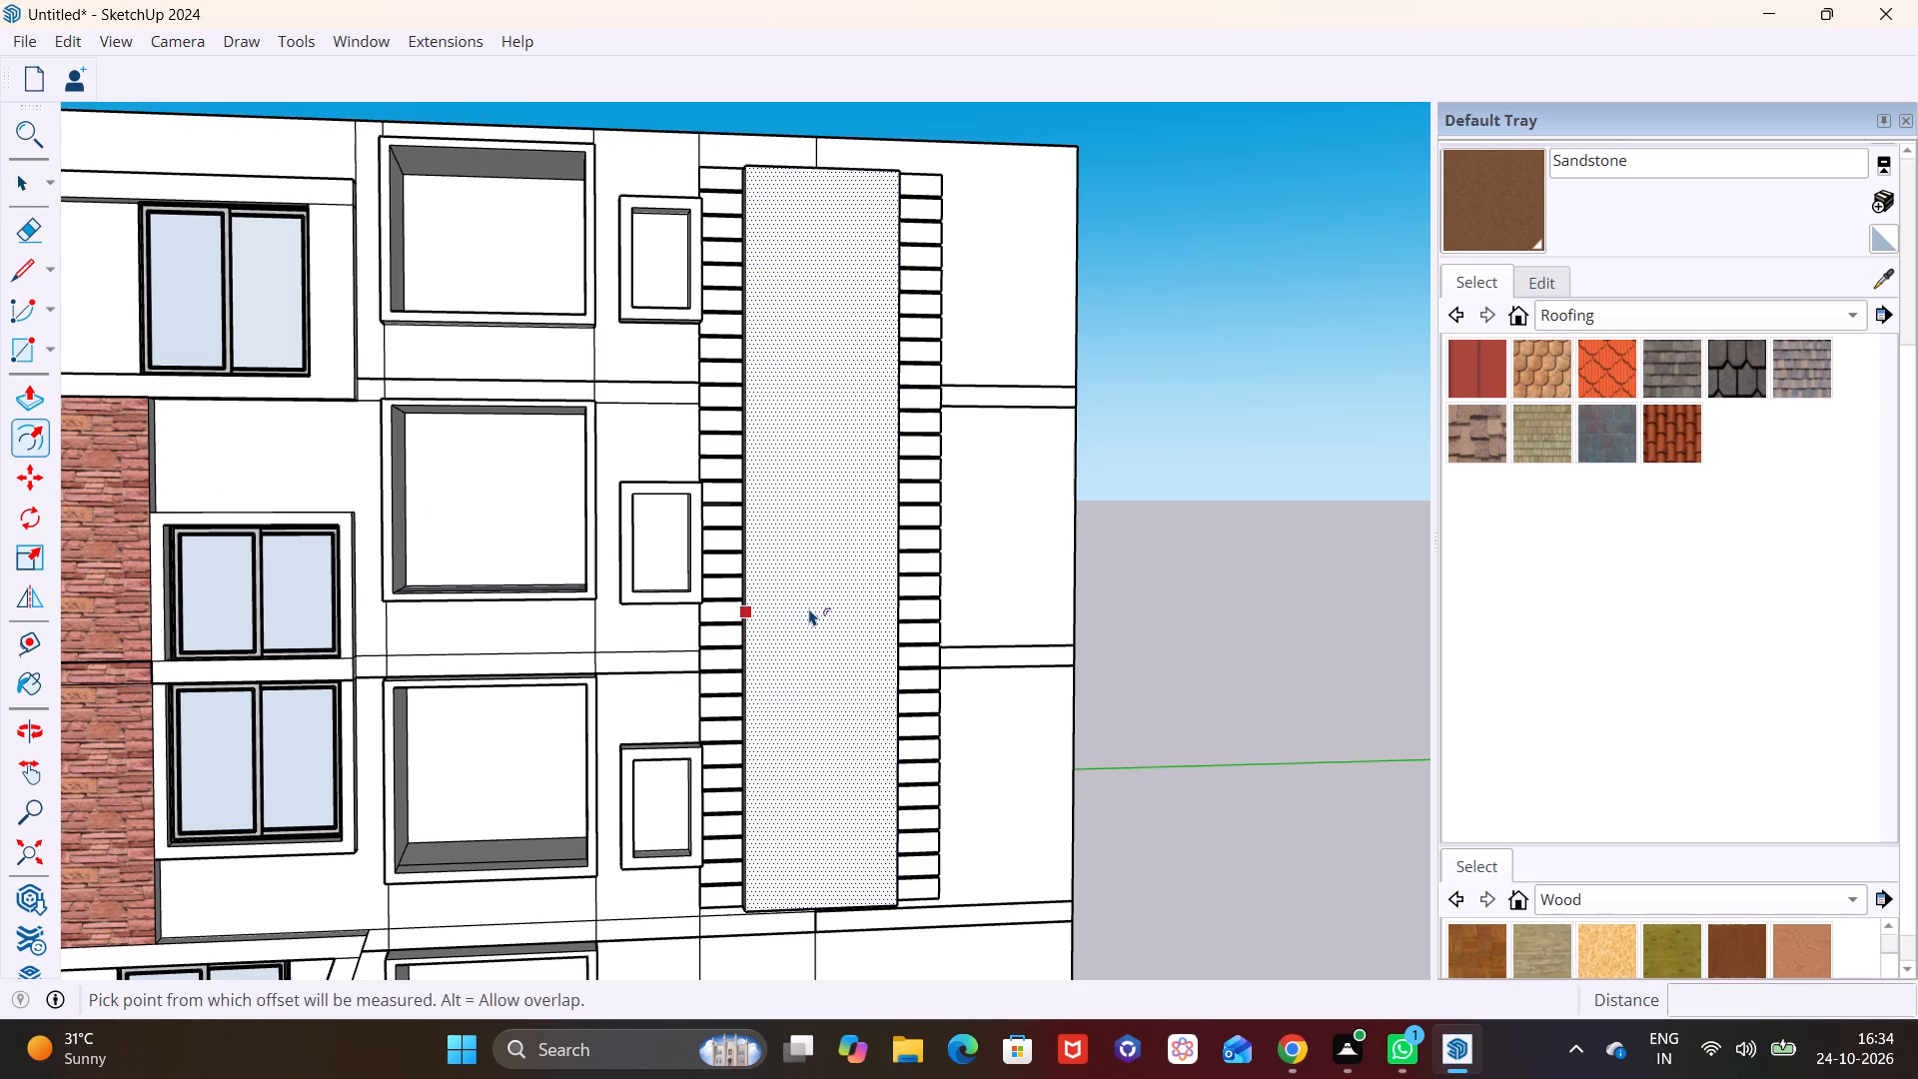
{"action": "left_click", "coordinate": [809, 608]}
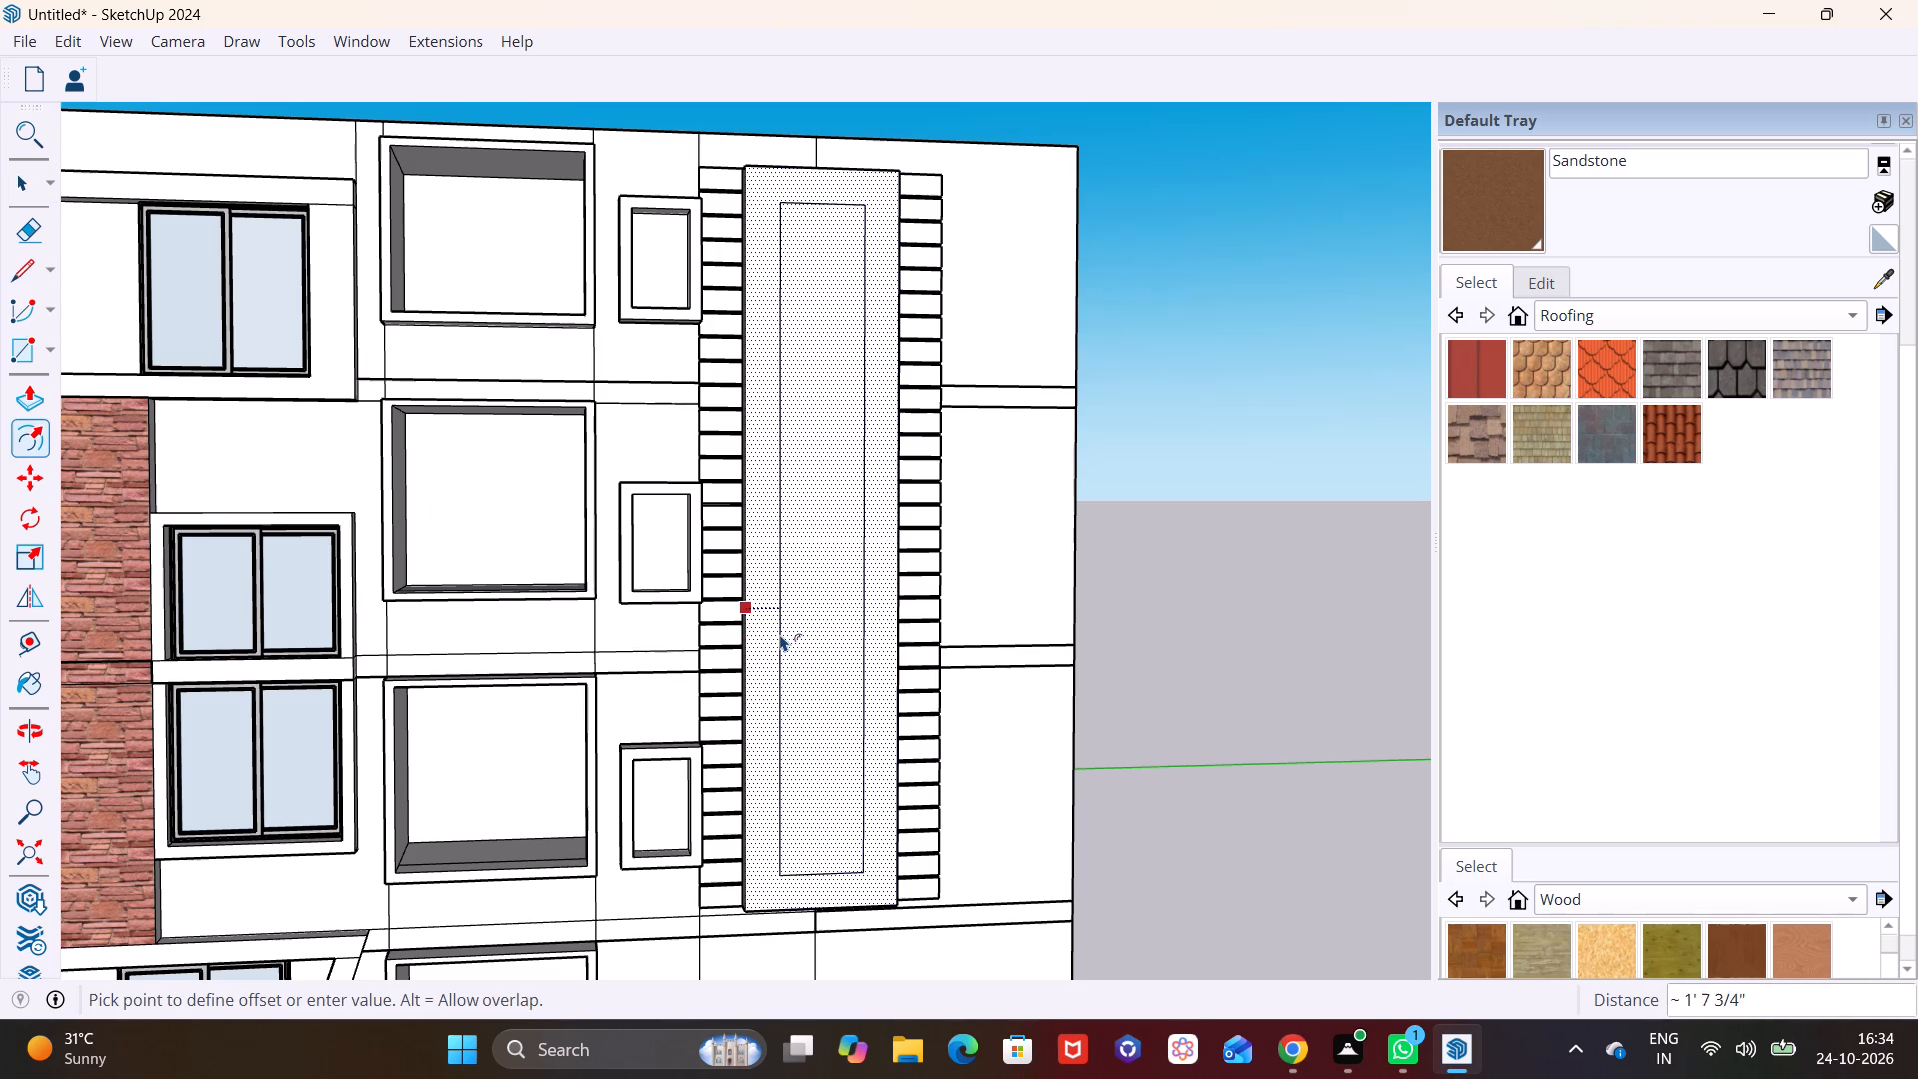
{"action": "left_click", "coordinate": [778, 635]}
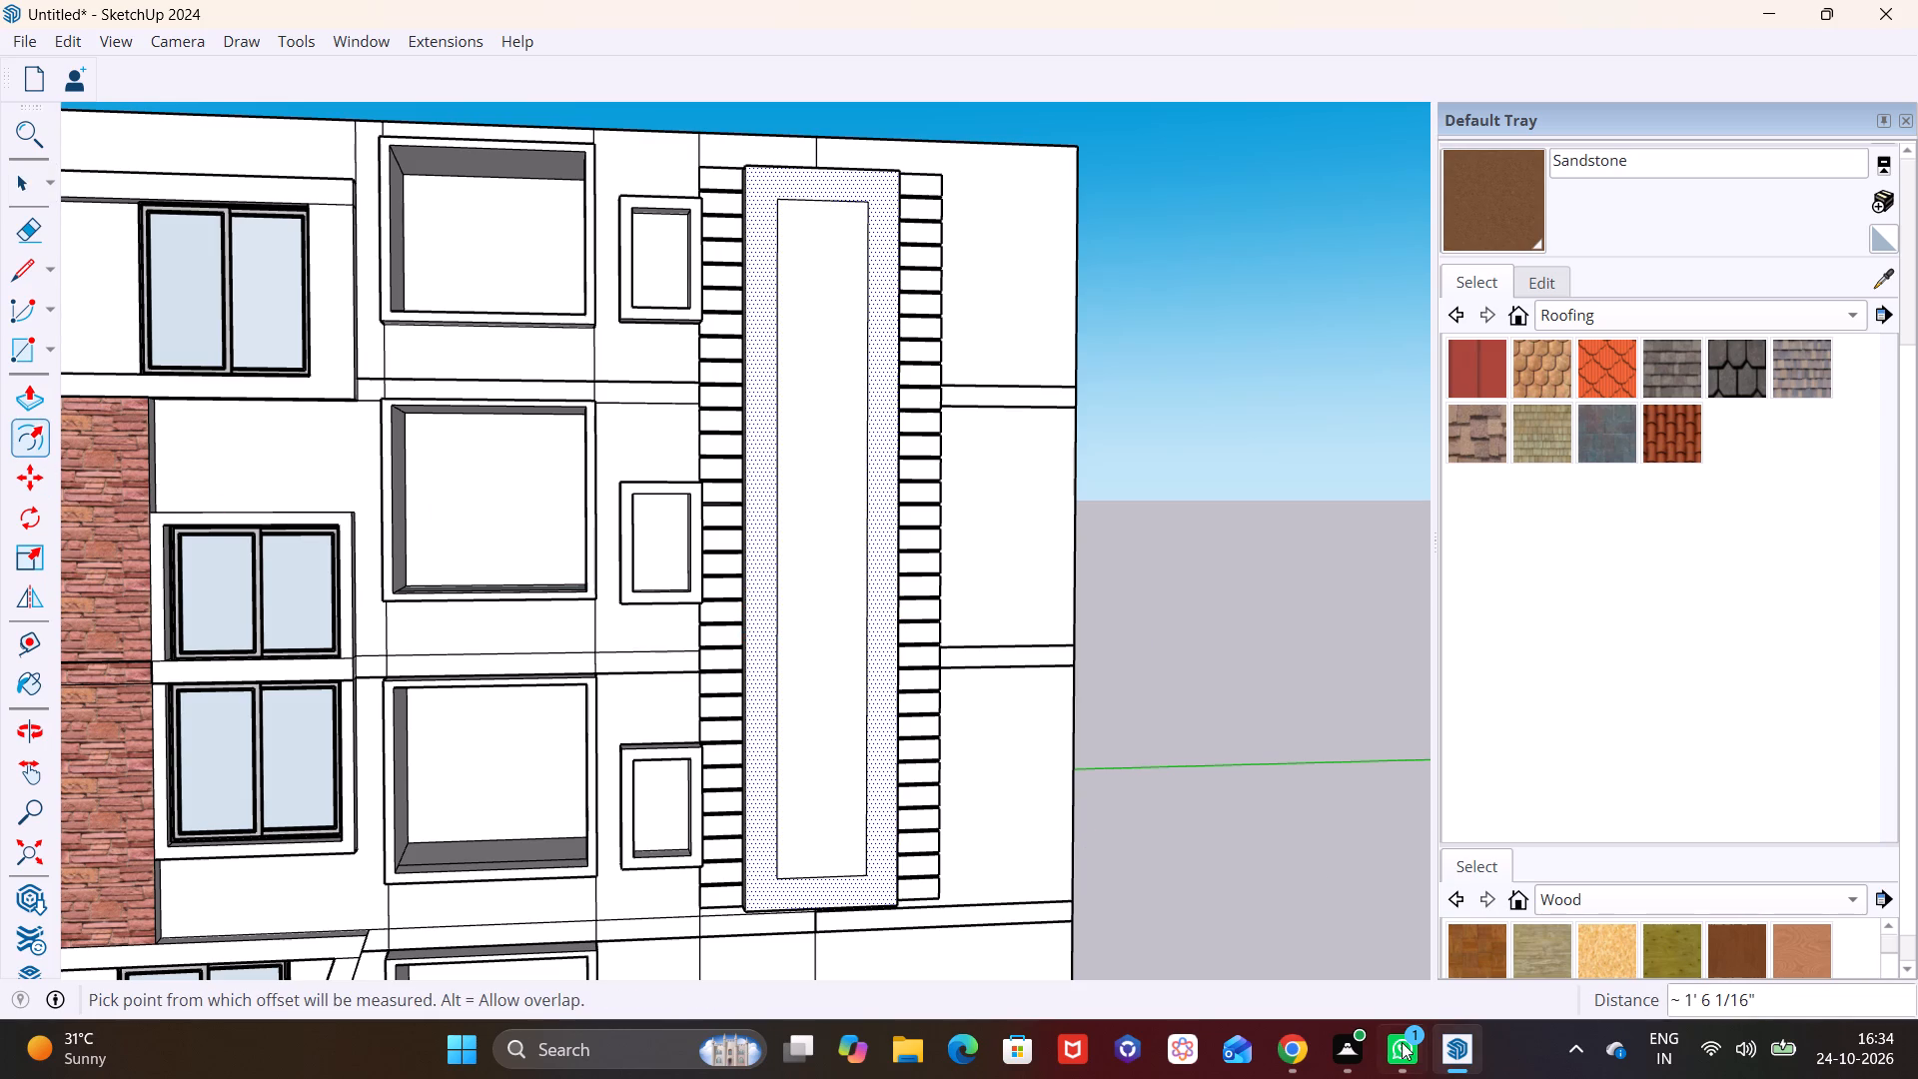
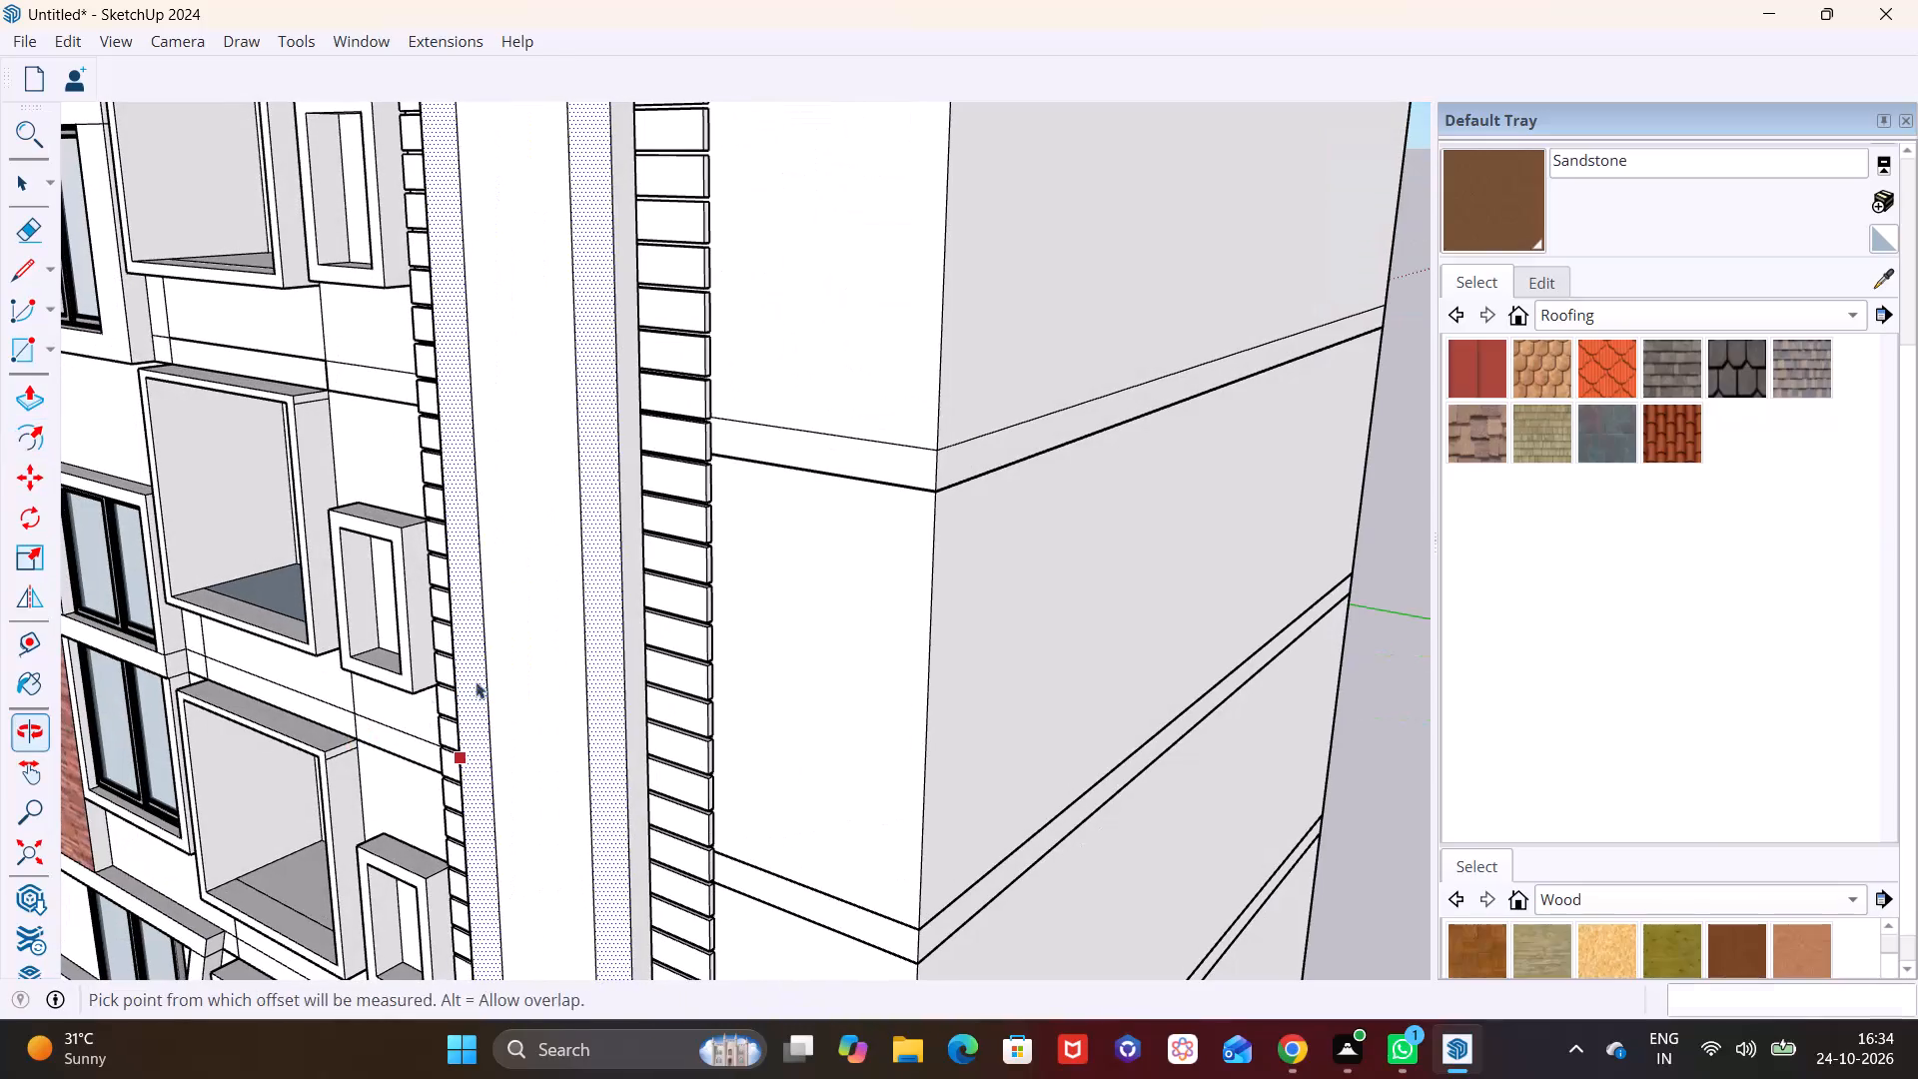
Push/Pull the tall inner rectangle on the vertical band's front face inward to form a recessed panel inside the frame.
{"action": "left_click", "coordinate": [519, 655]}
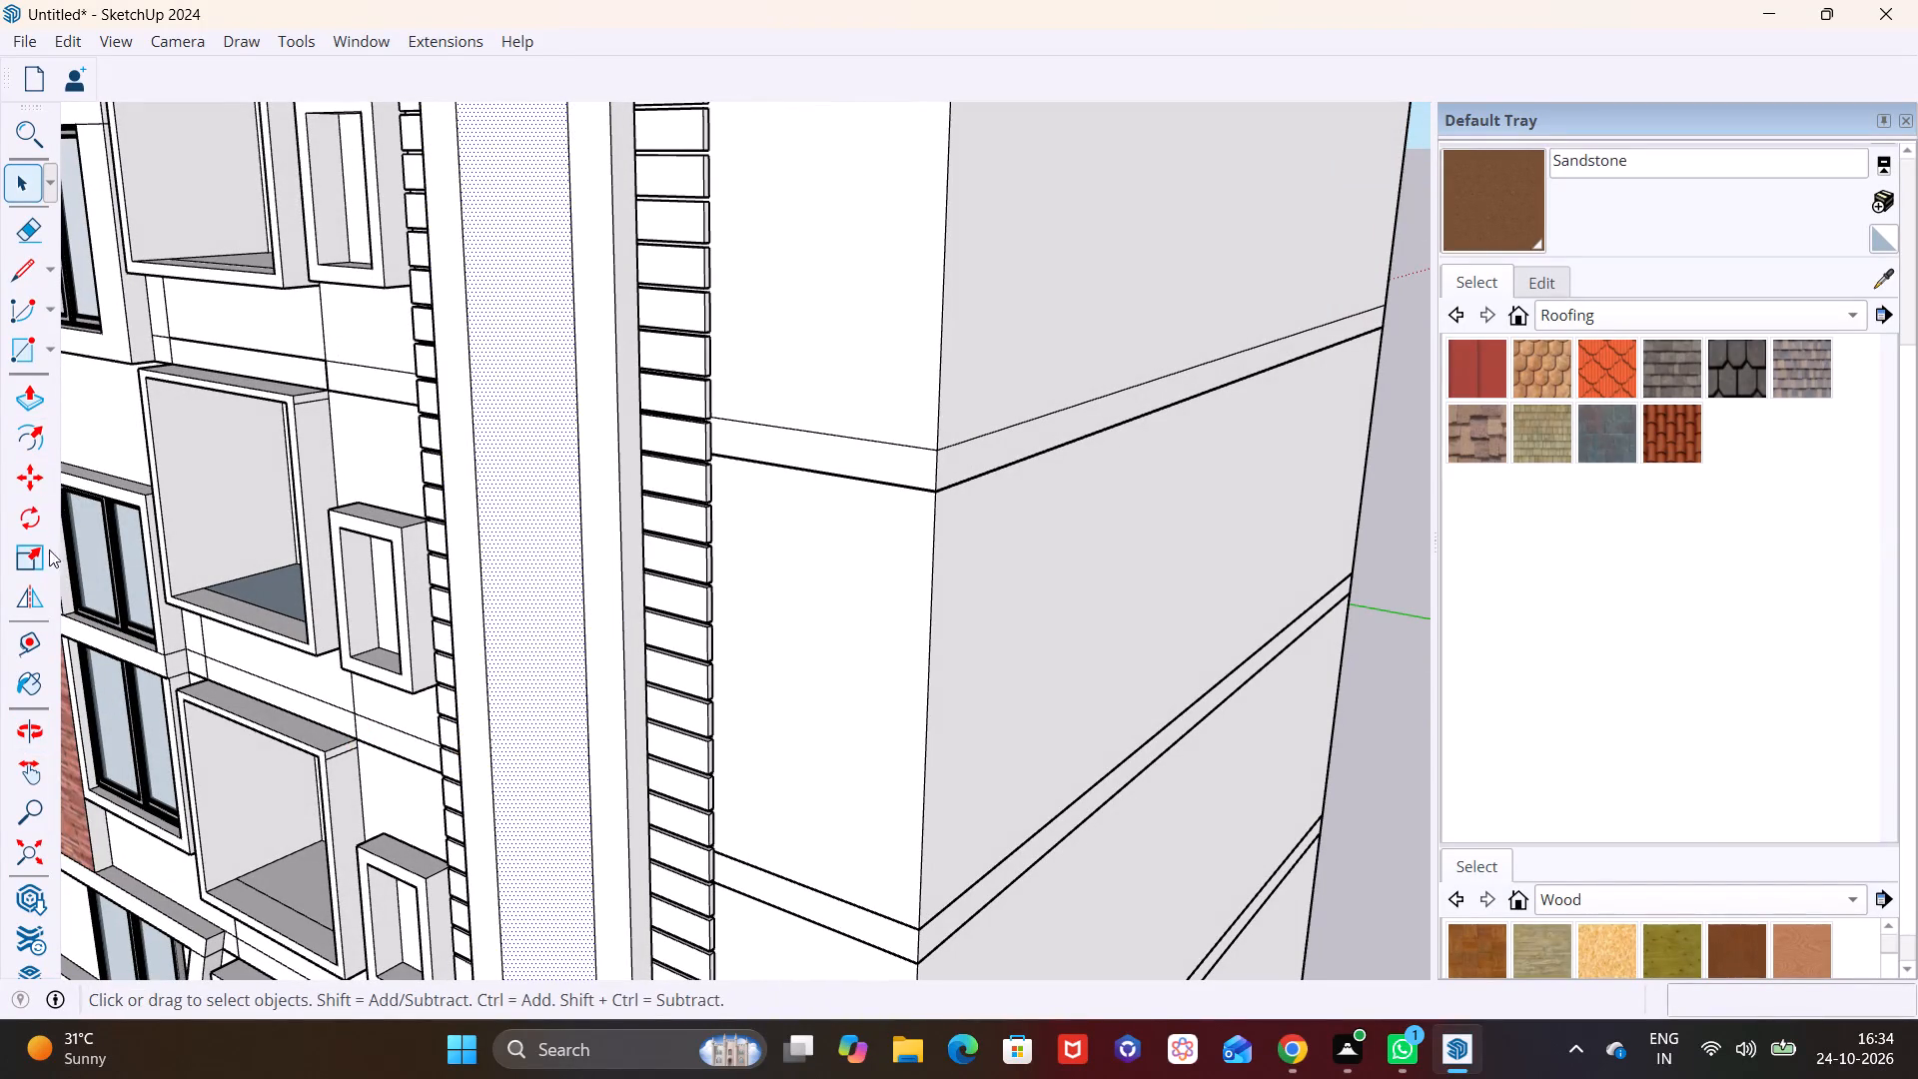
{"action": "left_click", "coordinate": [25, 410]}
{"action": "left_click", "coordinate": [510, 636]}
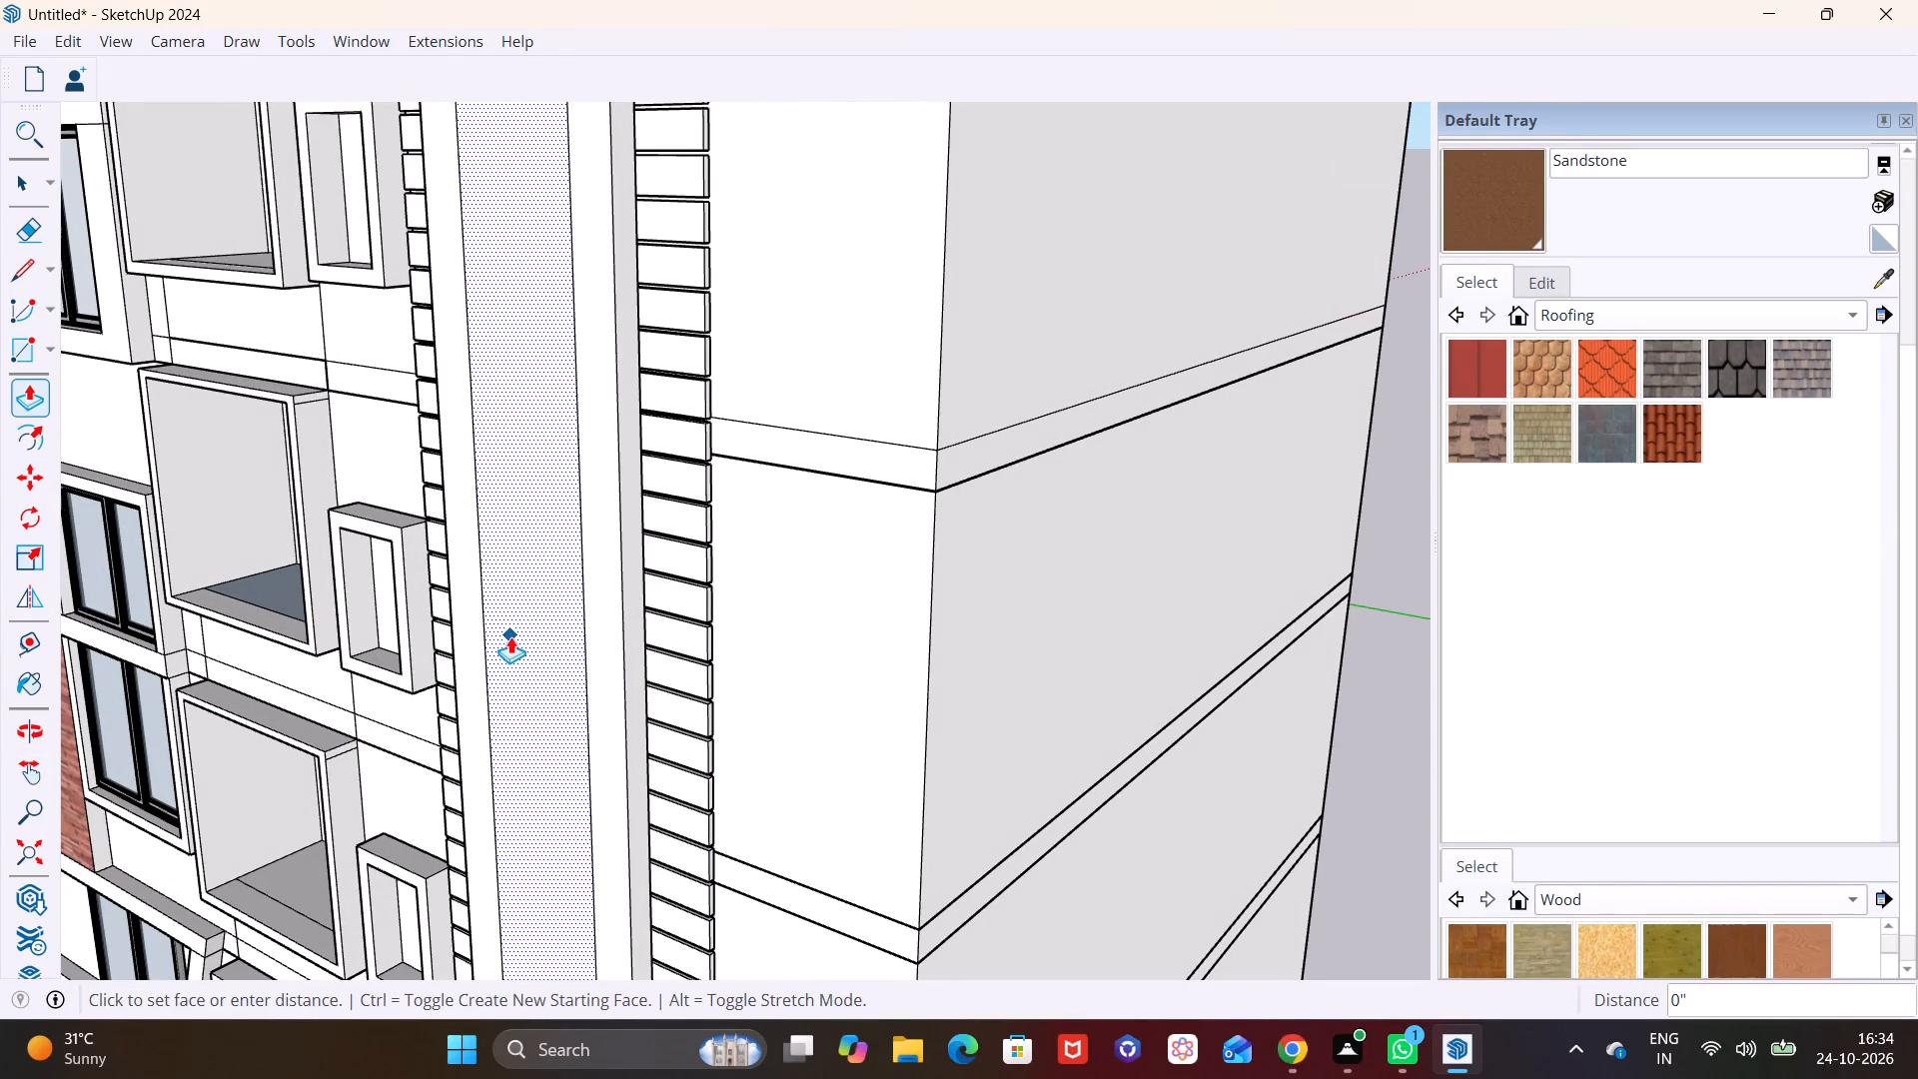
{"action": "left_click", "coordinate": [530, 627]}
{"action": "key", "text": "space"}
{"action": "left_click", "coordinate": [930, 789]}
Examine the framed vertical band and its recess against the whole front facade and the building's corner.
{"action": "scroll", "coordinate": [845, 747], "scroll_direction": "down", "scroll_amount": 2}
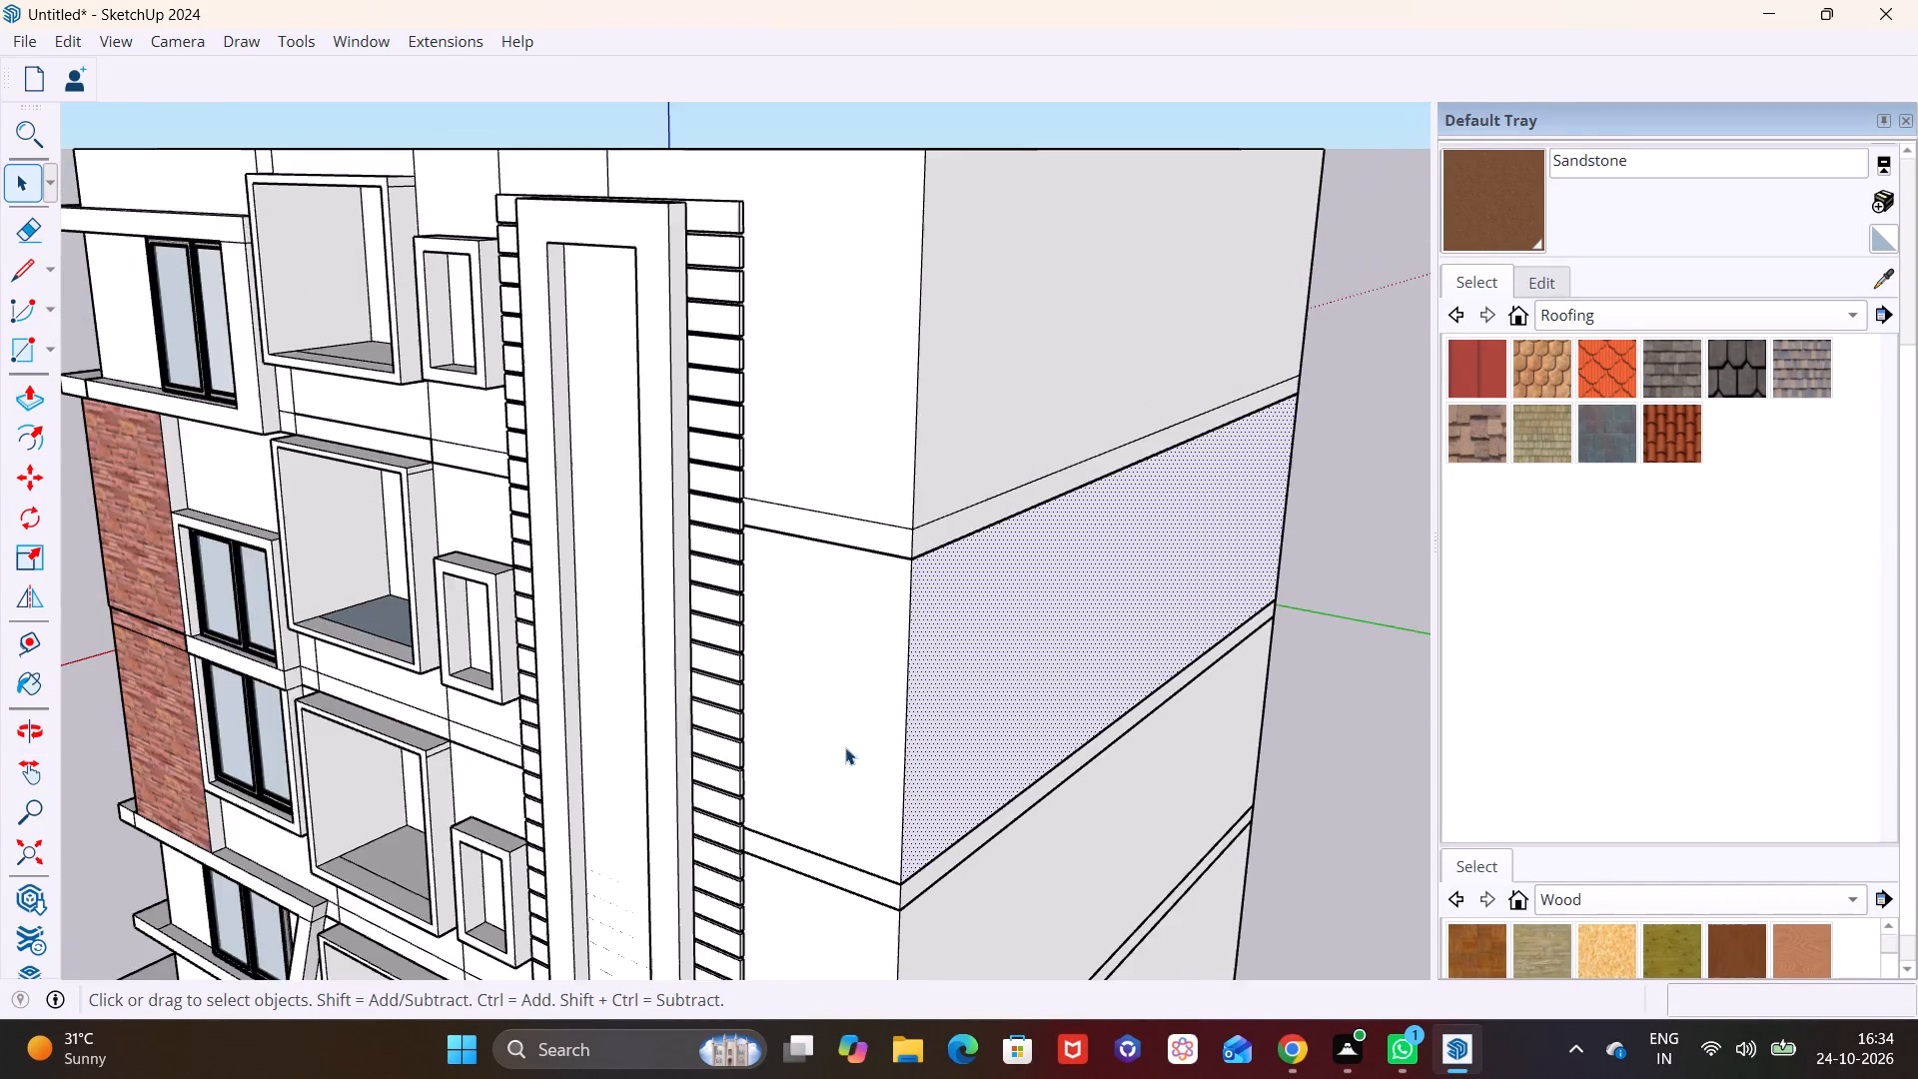
{"action": "scroll", "coordinate": [845, 747], "scroll_direction": "down", "scroll_amount": 6}
{"action": "middle_click_drag", "start_coordinate": [778, 826], "coordinate": [1079, 684]}
{"action": "left_click", "coordinate": [1229, 733]}
{"action": "scroll", "coordinate": [1104, 710], "scroll_direction": "down", "scroll_amount": 4}
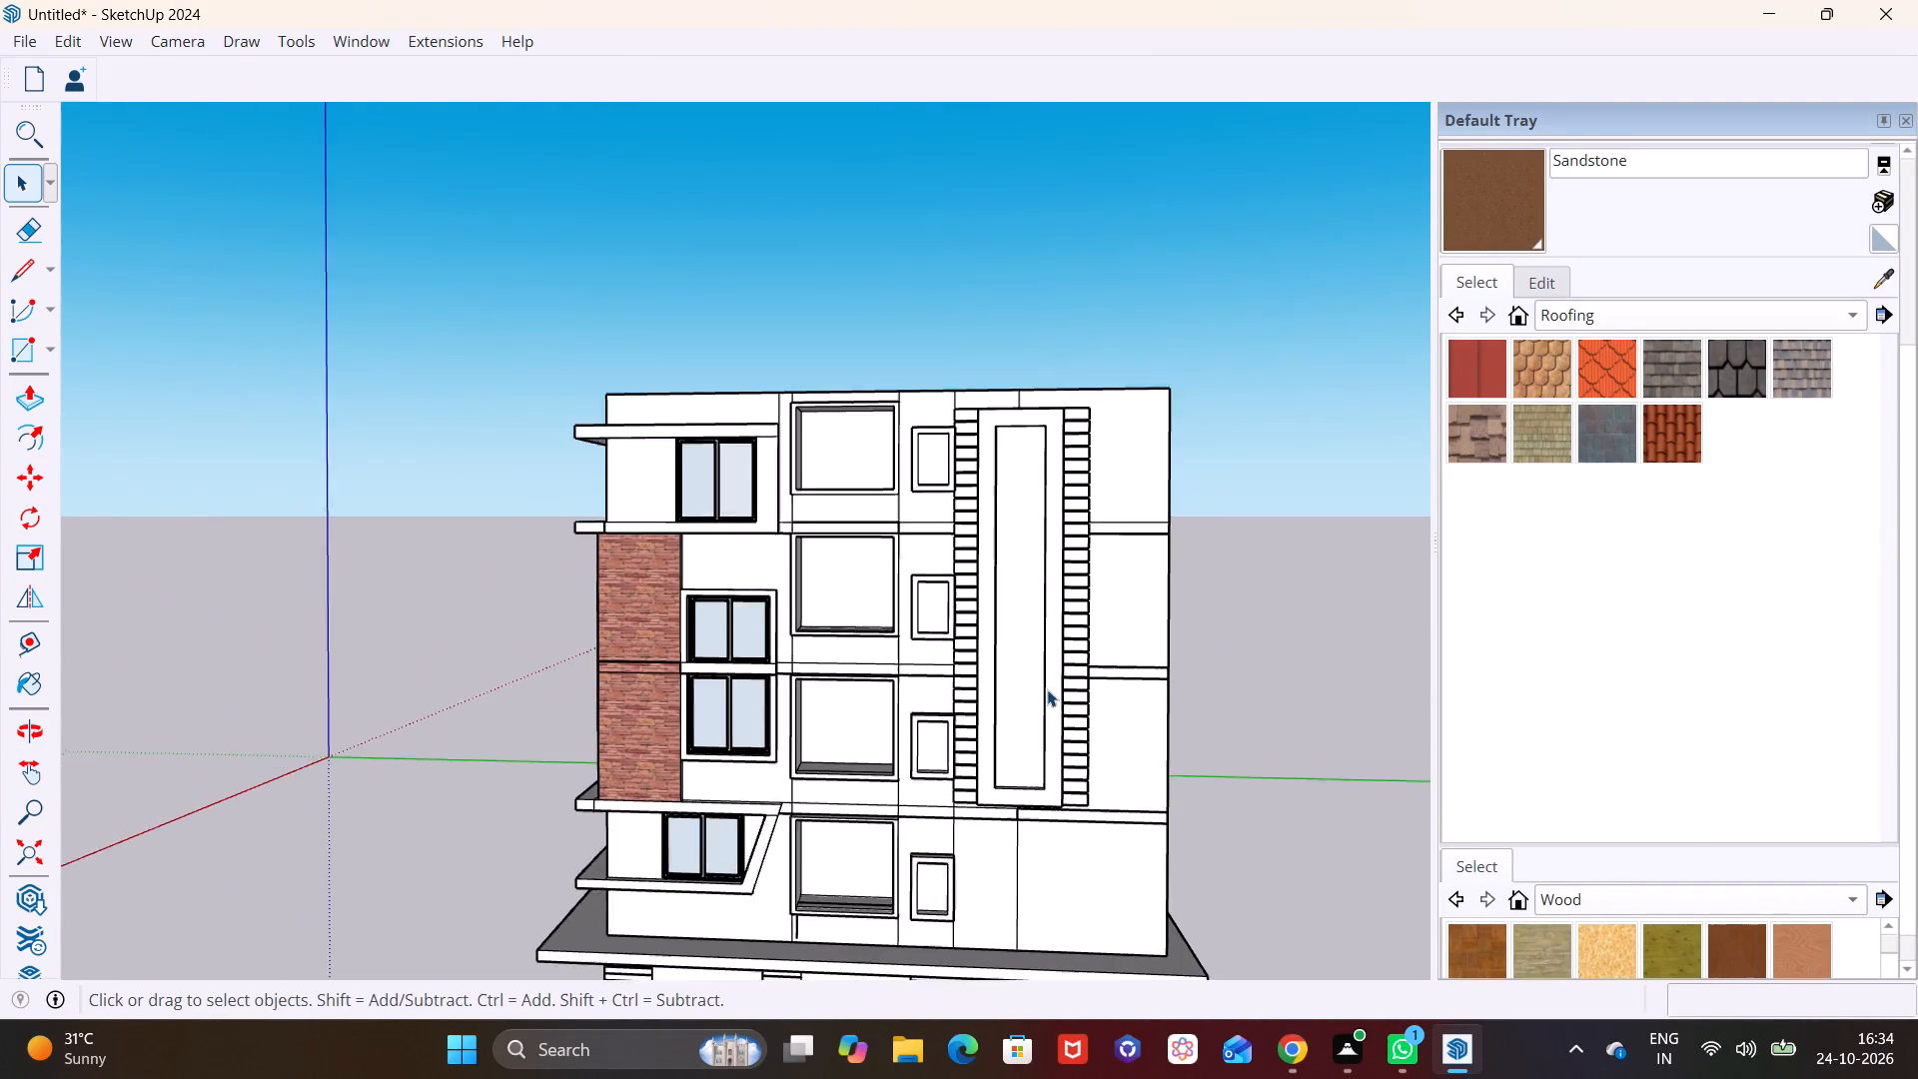
{"action": "scroll", "coordinate": [1047, 689], "scroll_direction": "down", "scroll_amount": 1}
{"action": "middle_click_drag", "start_coordinate": [1029, 689], "coordinate": [667, 660], "text": "shift"}
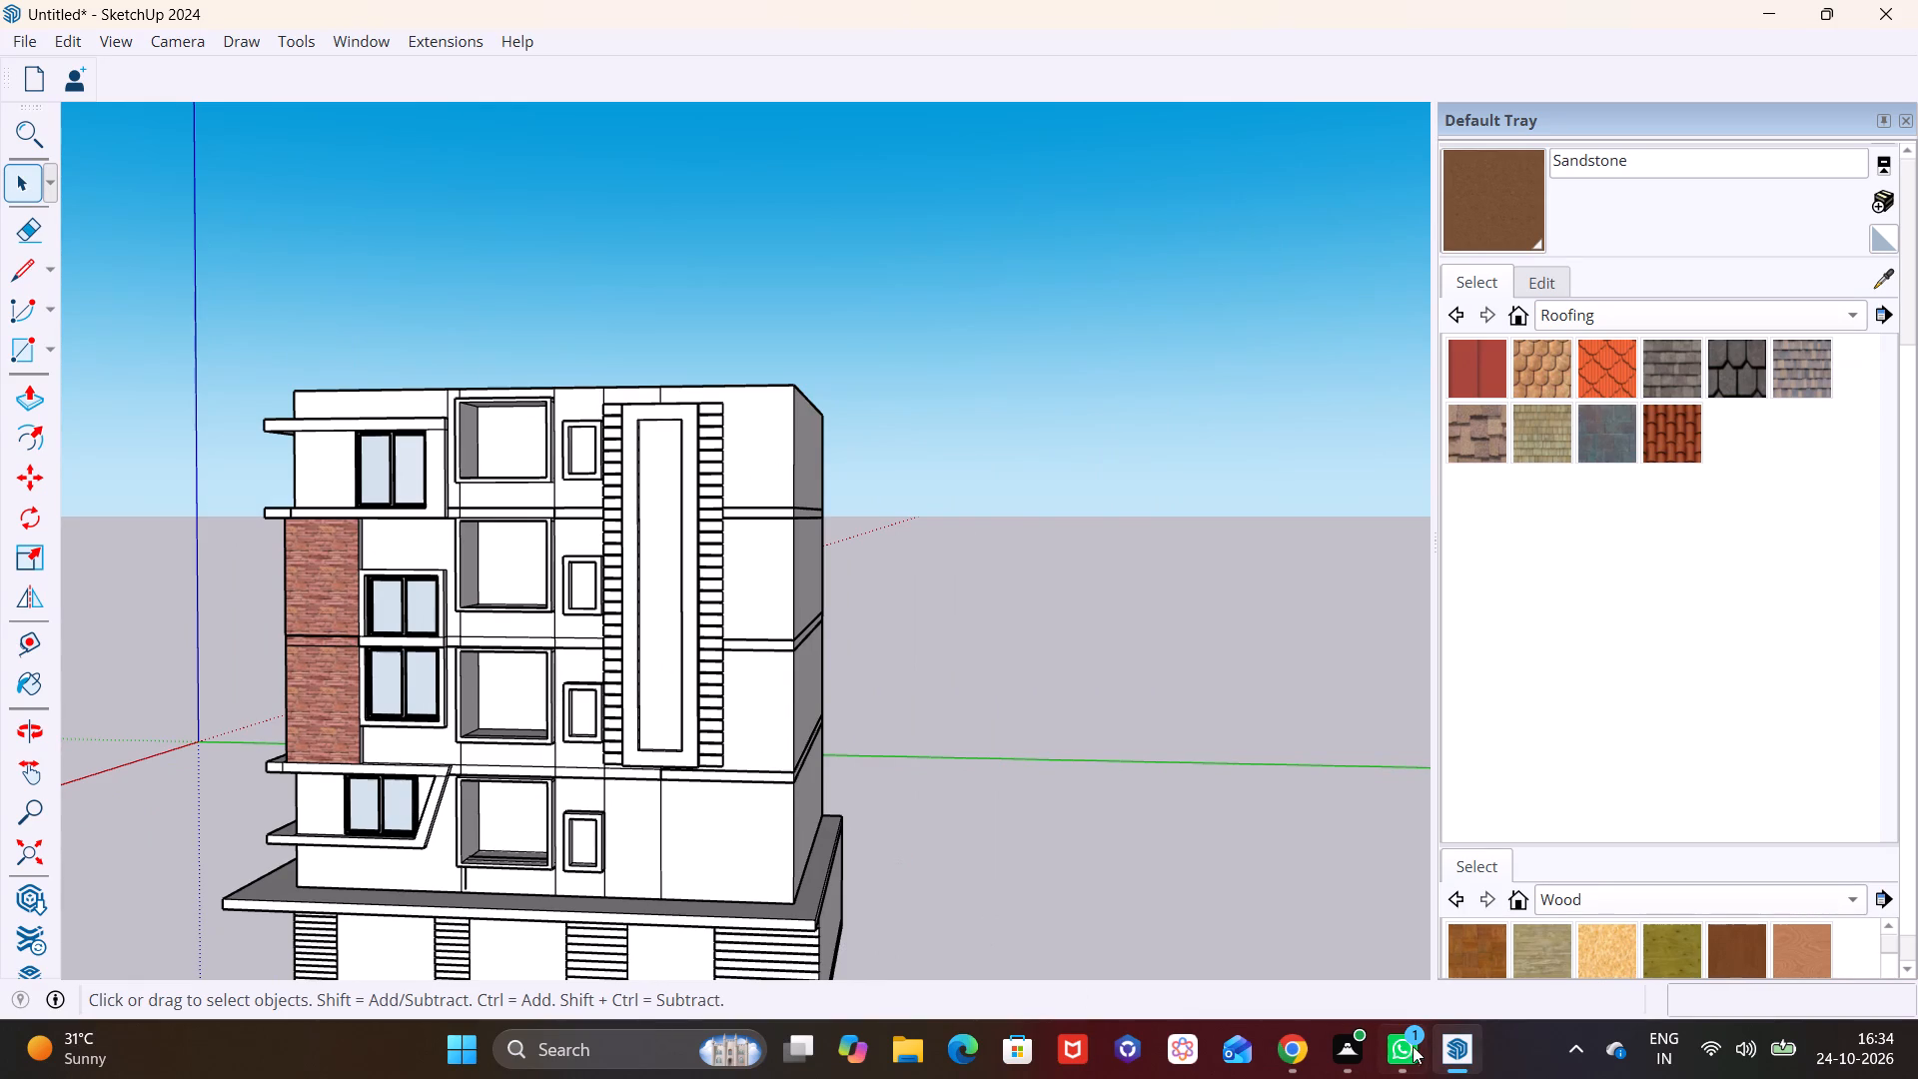
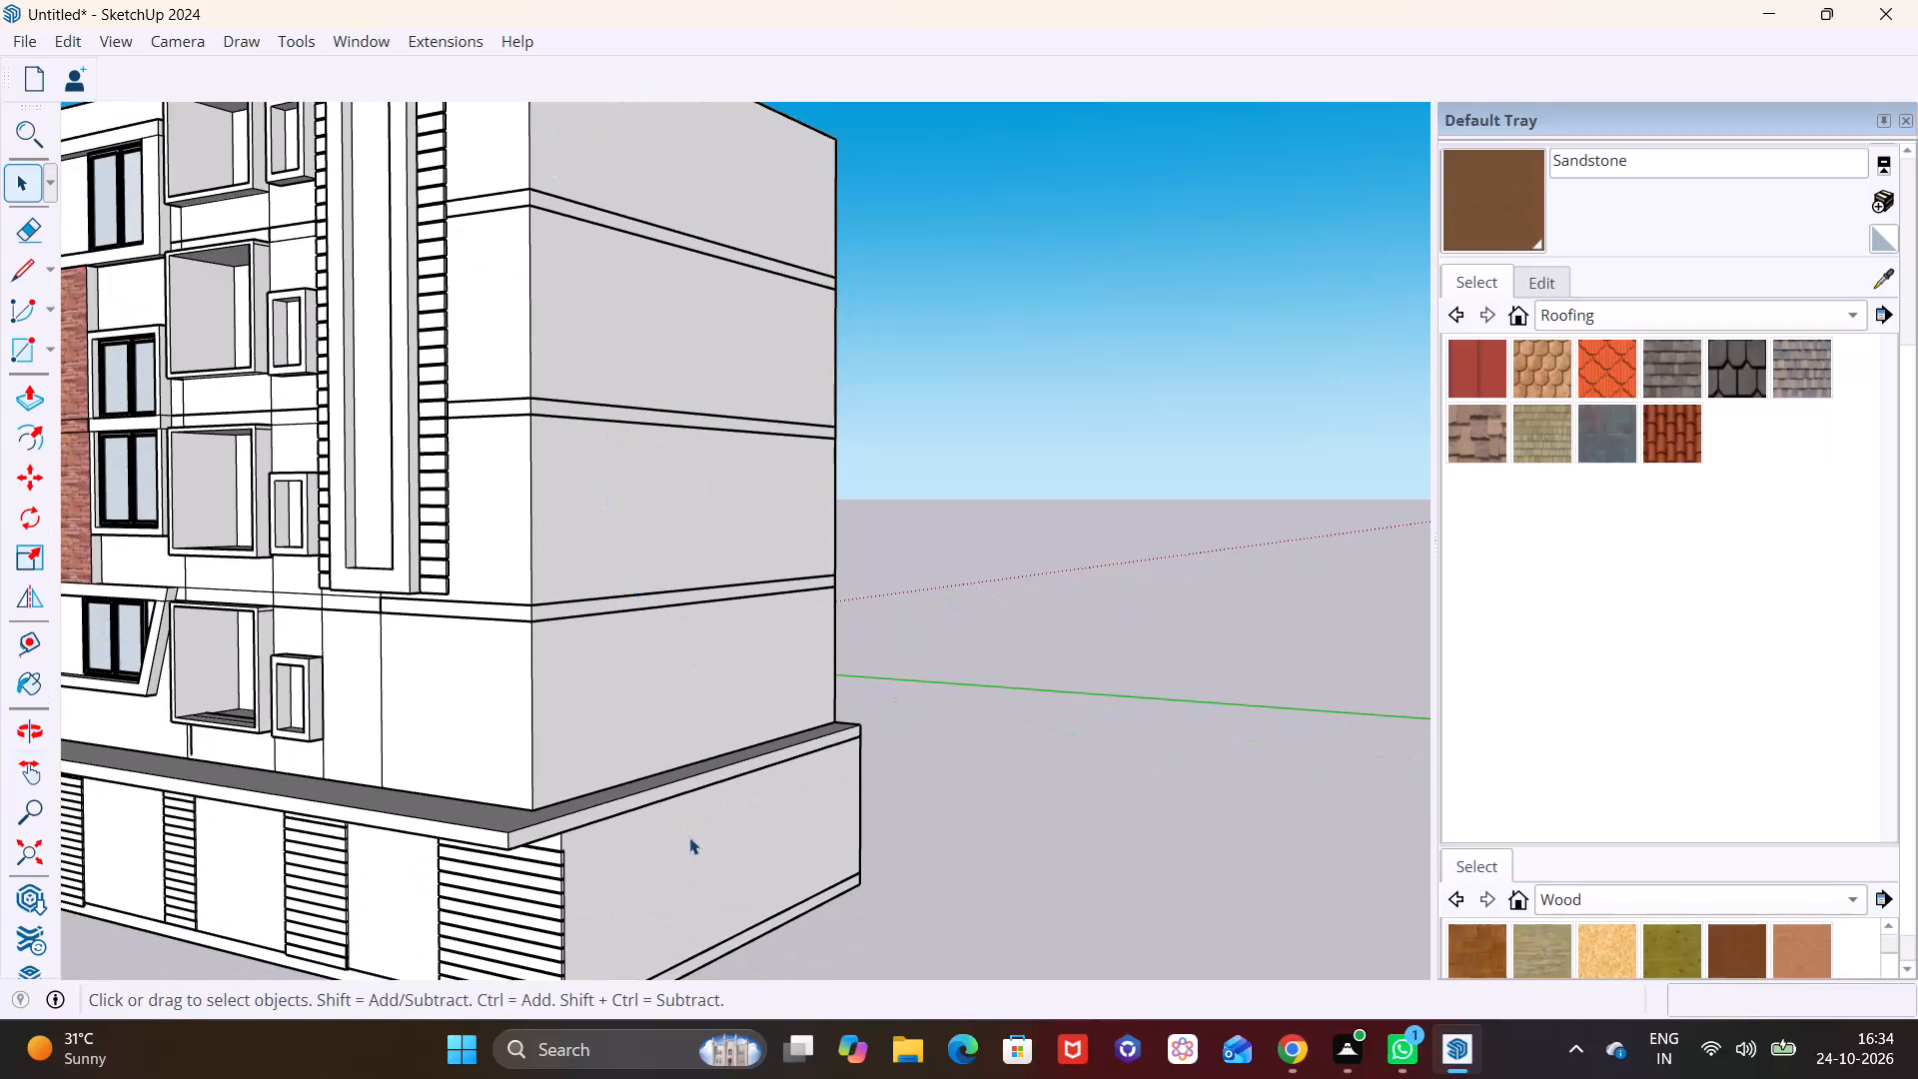
Push/Pull the ground-floor side wall at the building's corner outward by about 14' 10 3/8".
{"action": "left_click", "coordinate": [689, 848]}
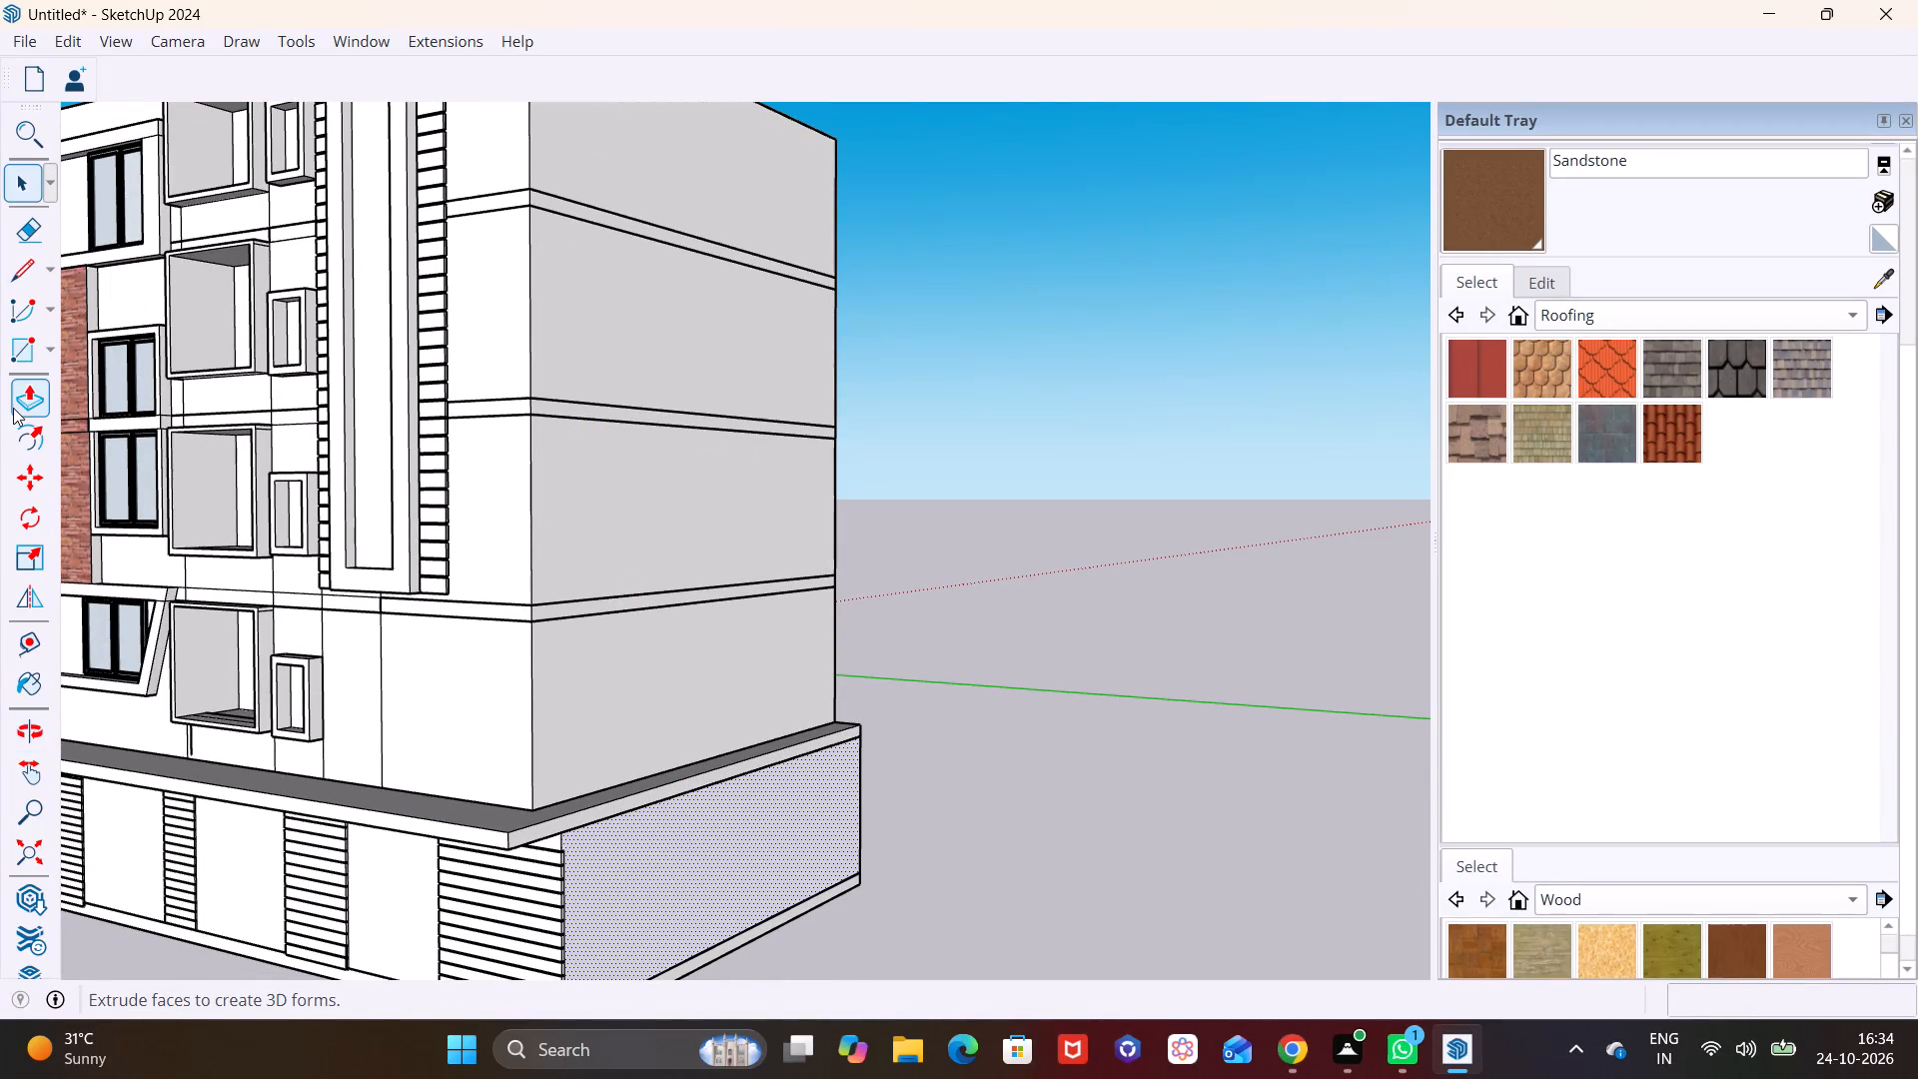
{"action": "left_click", "coordinate": [15, 401]}
{"action": "left_click", "coordinate": [706, 861]}
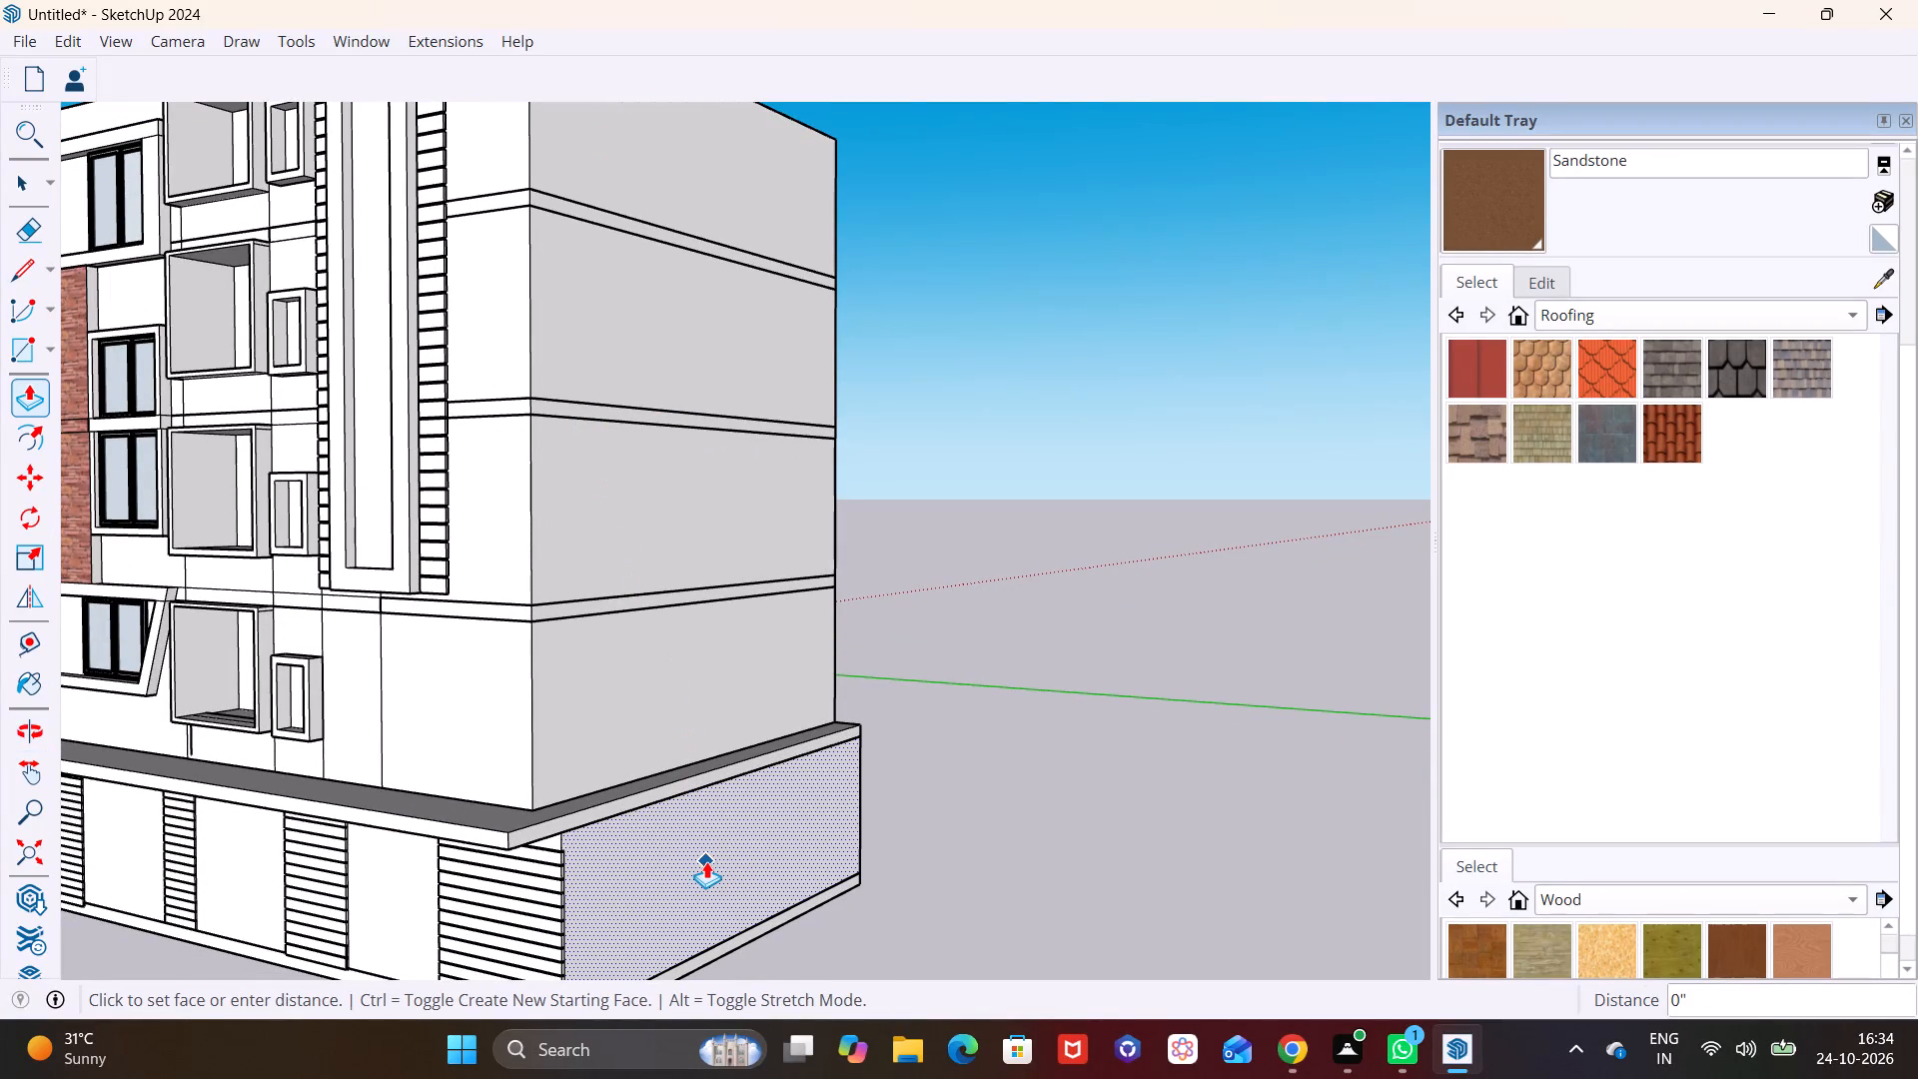
{"action": "left_click", "coordinate": [899, 895]}
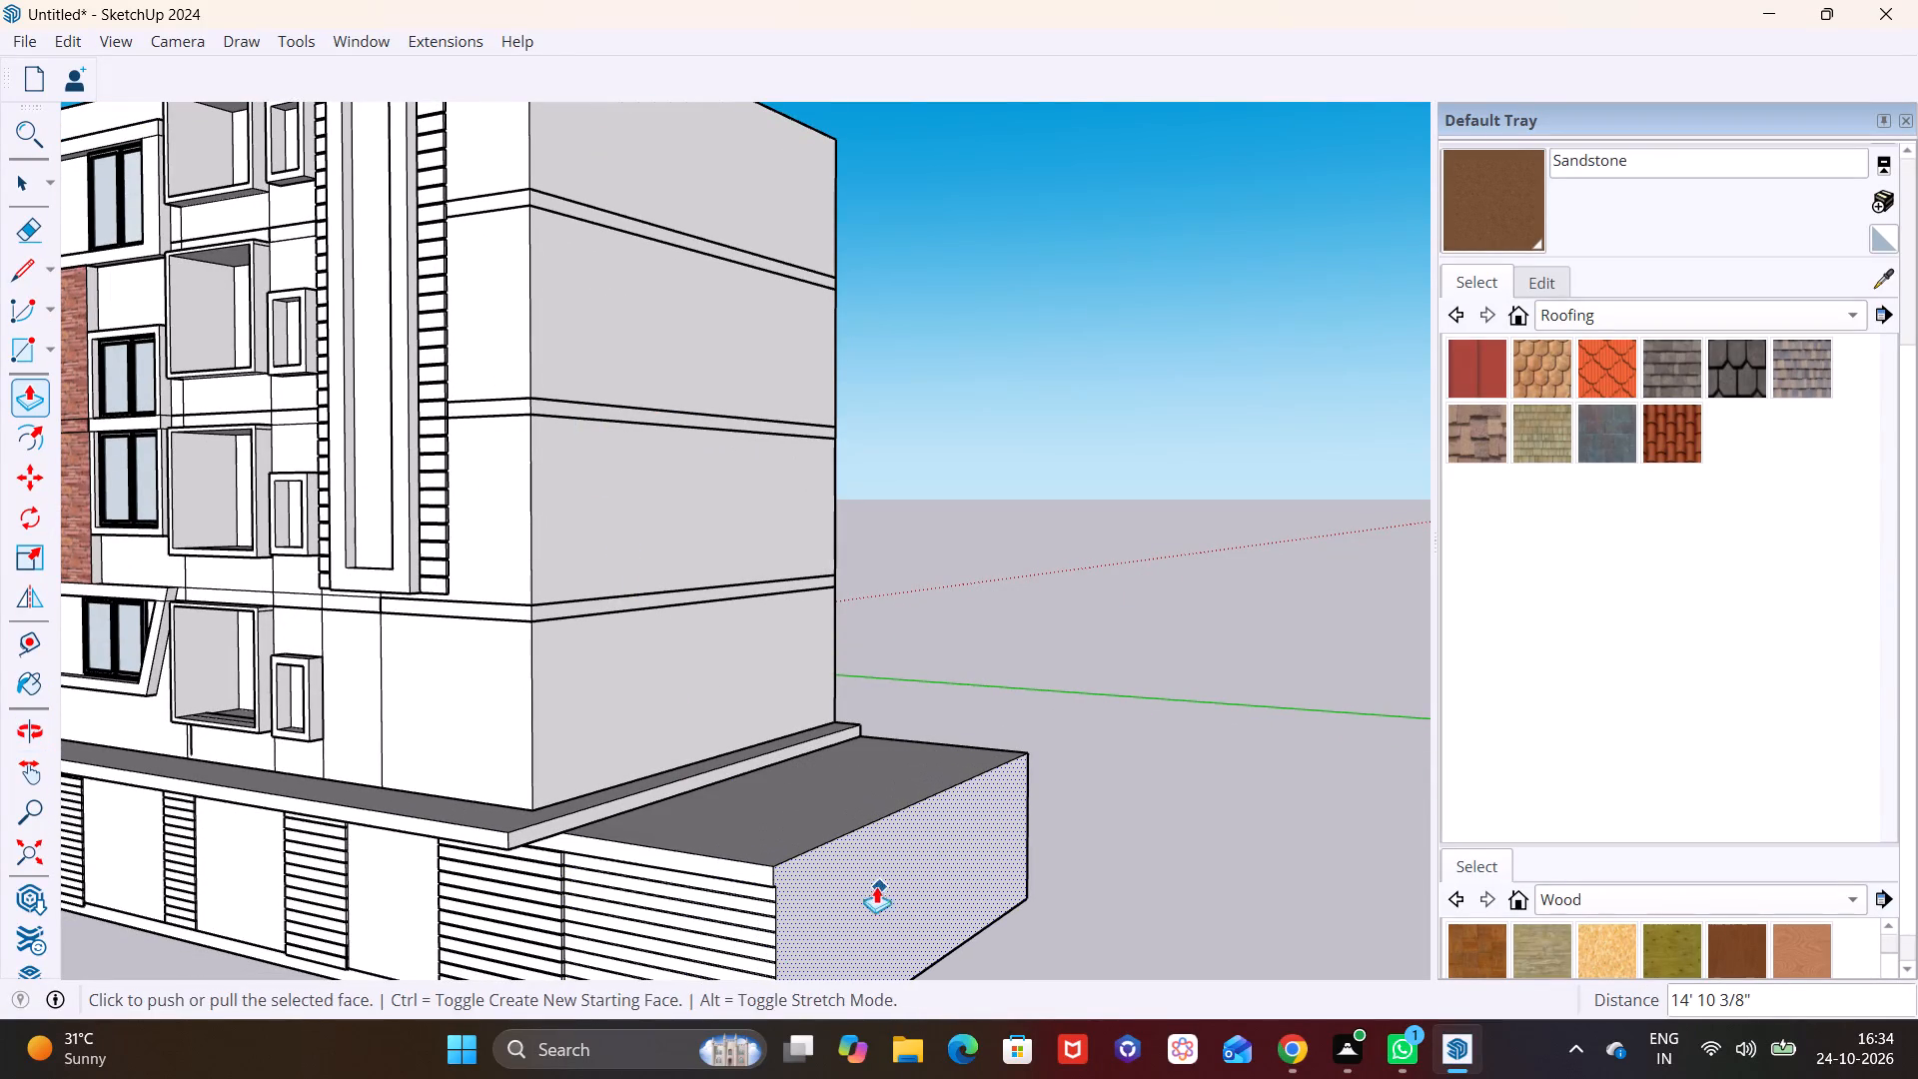
Delete the uppermost horizontal strip lines from the front face of the ground-floor extension, working downward from its top edge.
{"action": "middle_click_drag", "start_coordinate": [853, 877], "coordinate": [713, 659], "text": "shift"}
{"action": "scroll", "coordinate": [600, 726], "scroll_direction": "up", "scroll_amount": 4}
{"action": "key", "text": "space"}
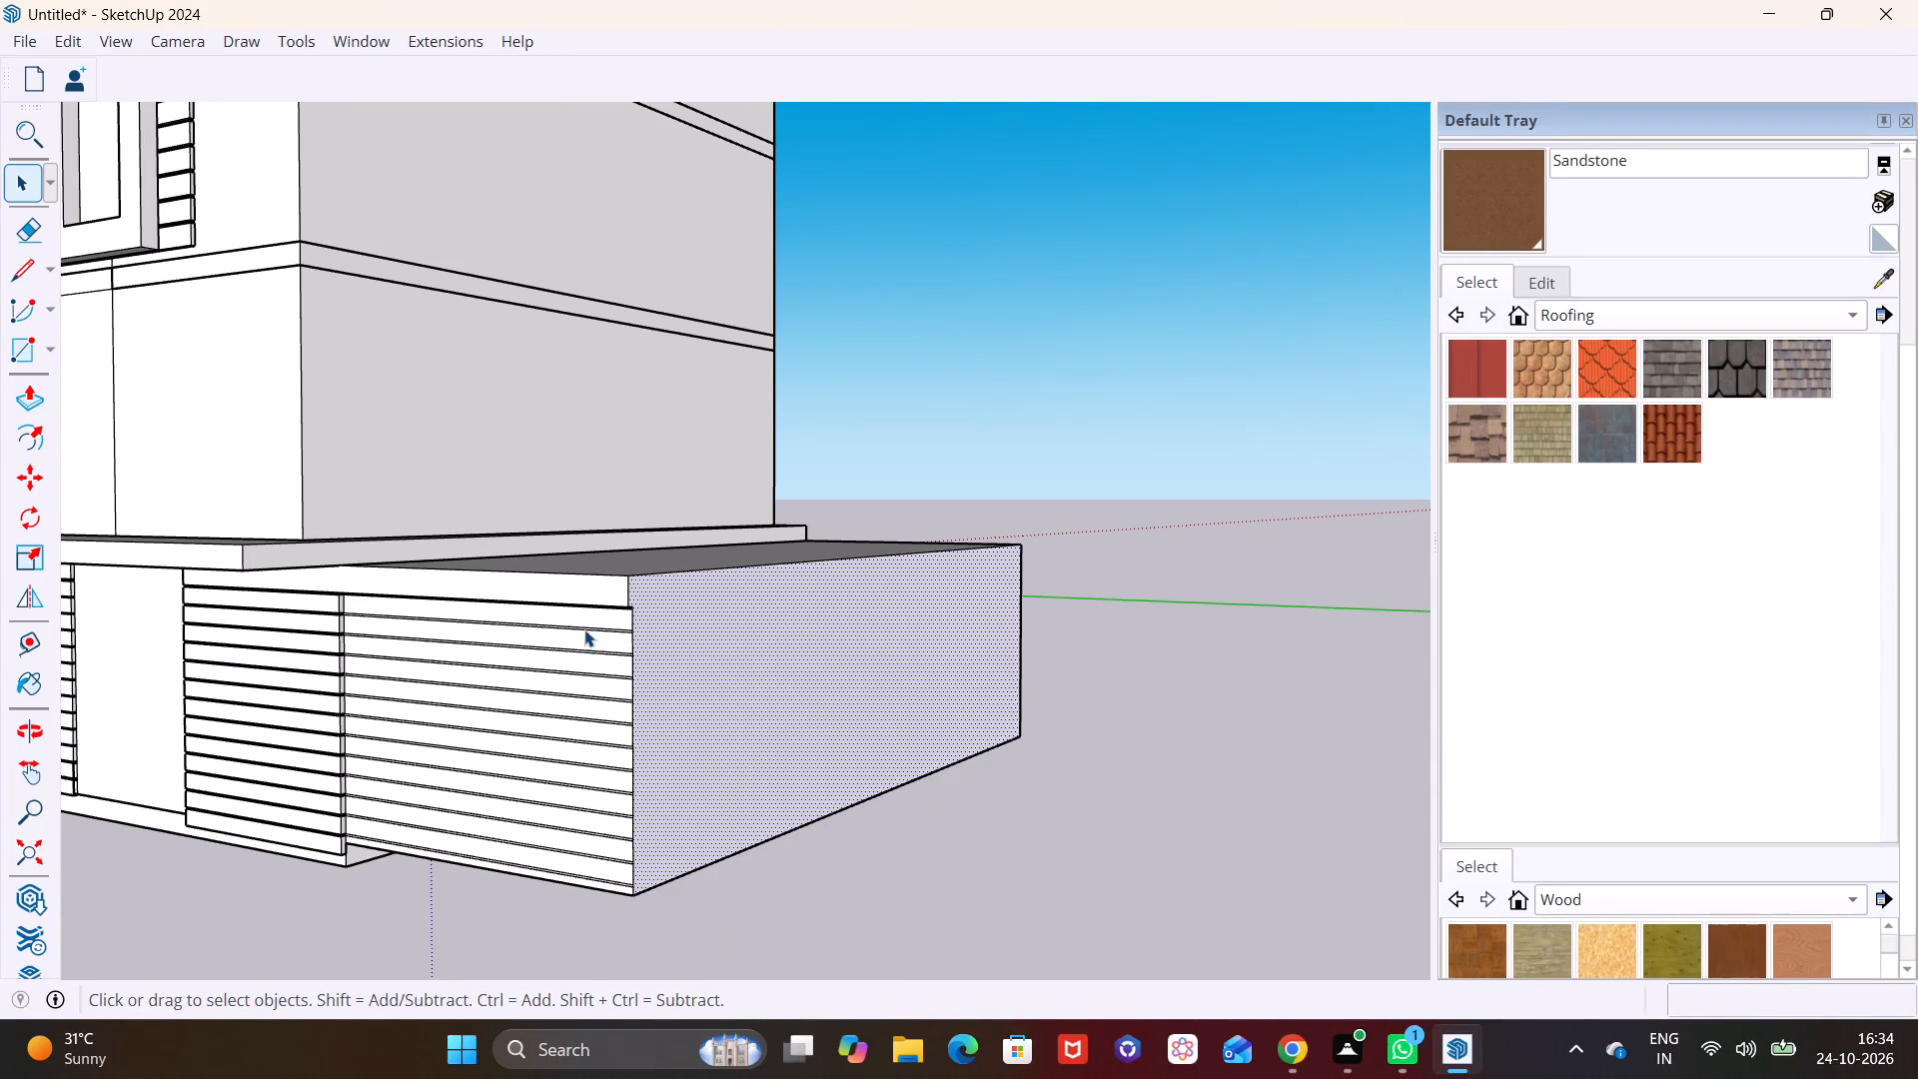
{"action": "left_click", "coordinate": [584, 629]}
{"action": "key", "text": "Delete"}
{"action": "left_click_drag", "start_coordinate": [552, 621], "coordinate": [613, 773]}
{"action": "key", "text": "Delete"}
{"action": "left_click_drag", "start_coordinate": [457, 611], "coordinate": [541, 811]}
{"action": "key", "text": "Delete"}
{"action": "left_click", "coordinate": [550, 644]}
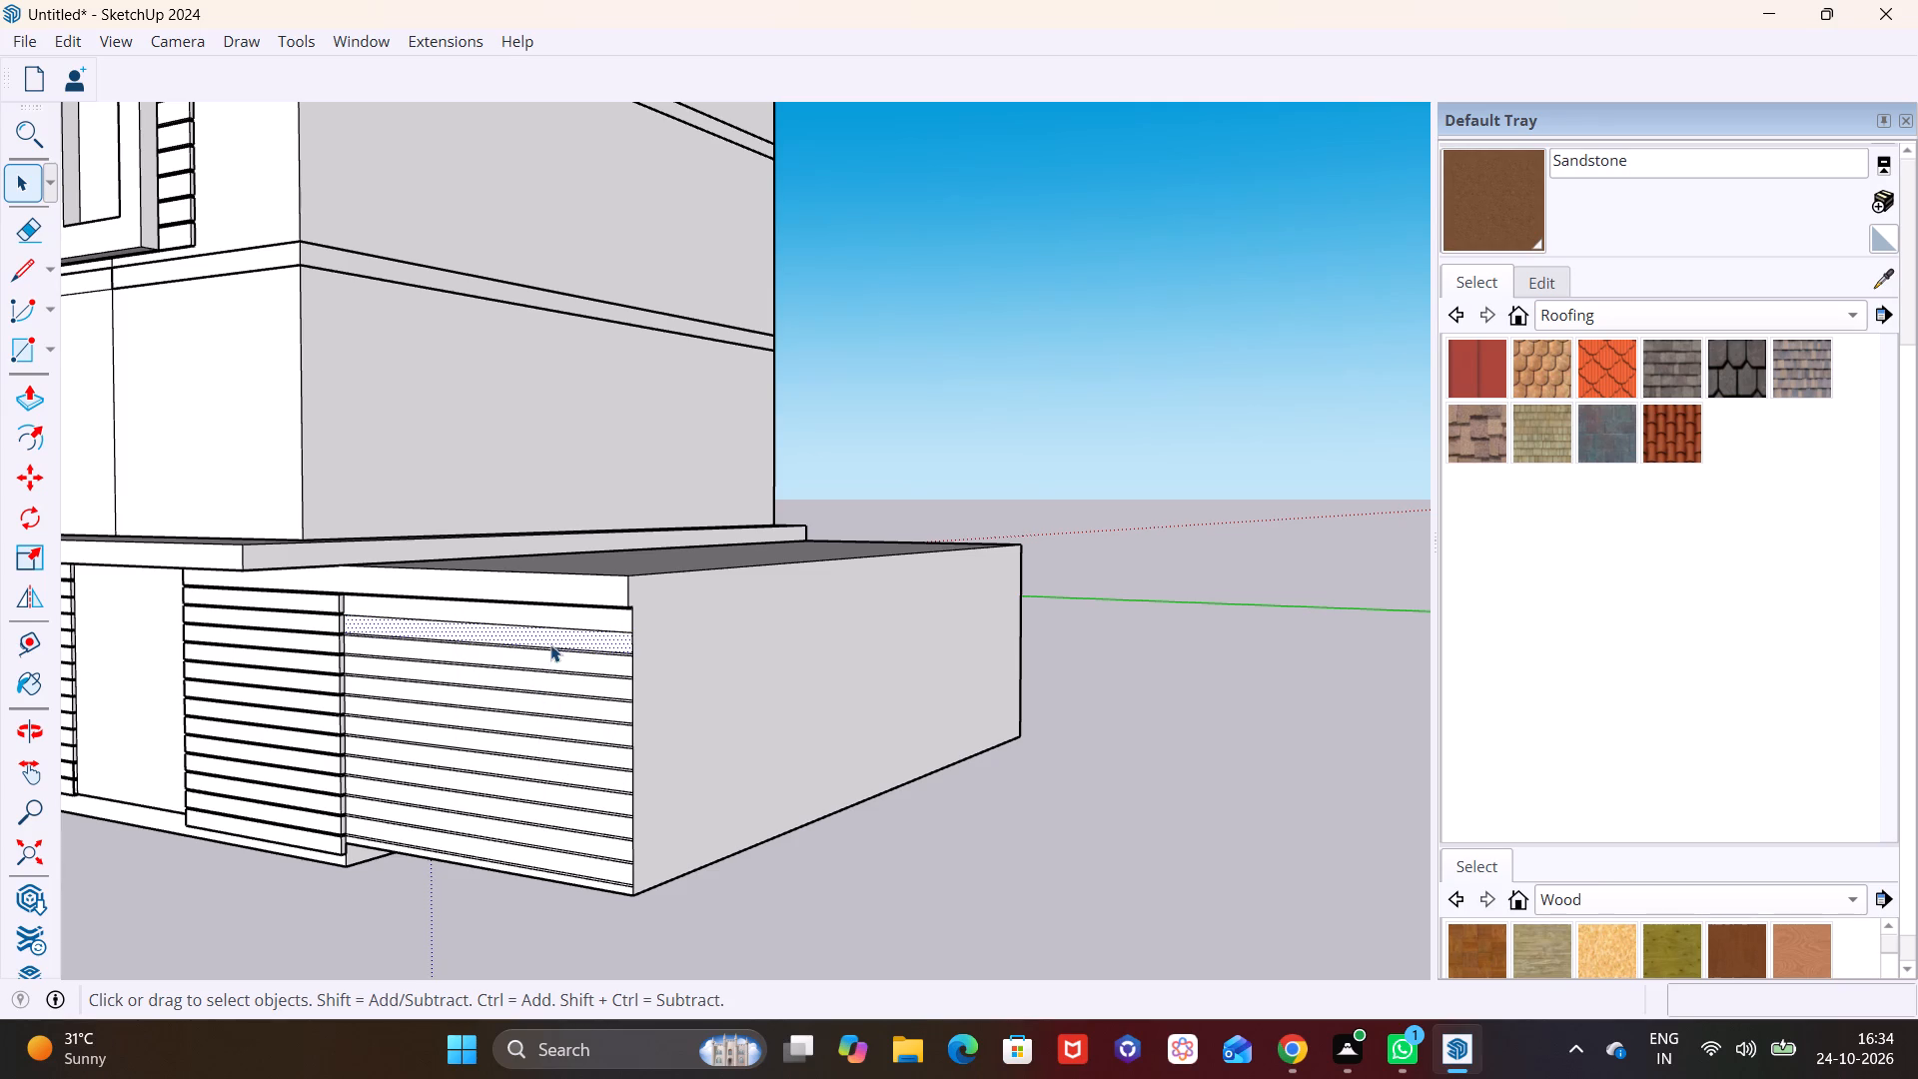
{"action": "left_click", "coordinate": [549, 650]}
{"action": "key", "text": "Delete"}
{"action": "left_click", "coordinate": [549, 627]}
{"action": "key", "text": "Delete"}
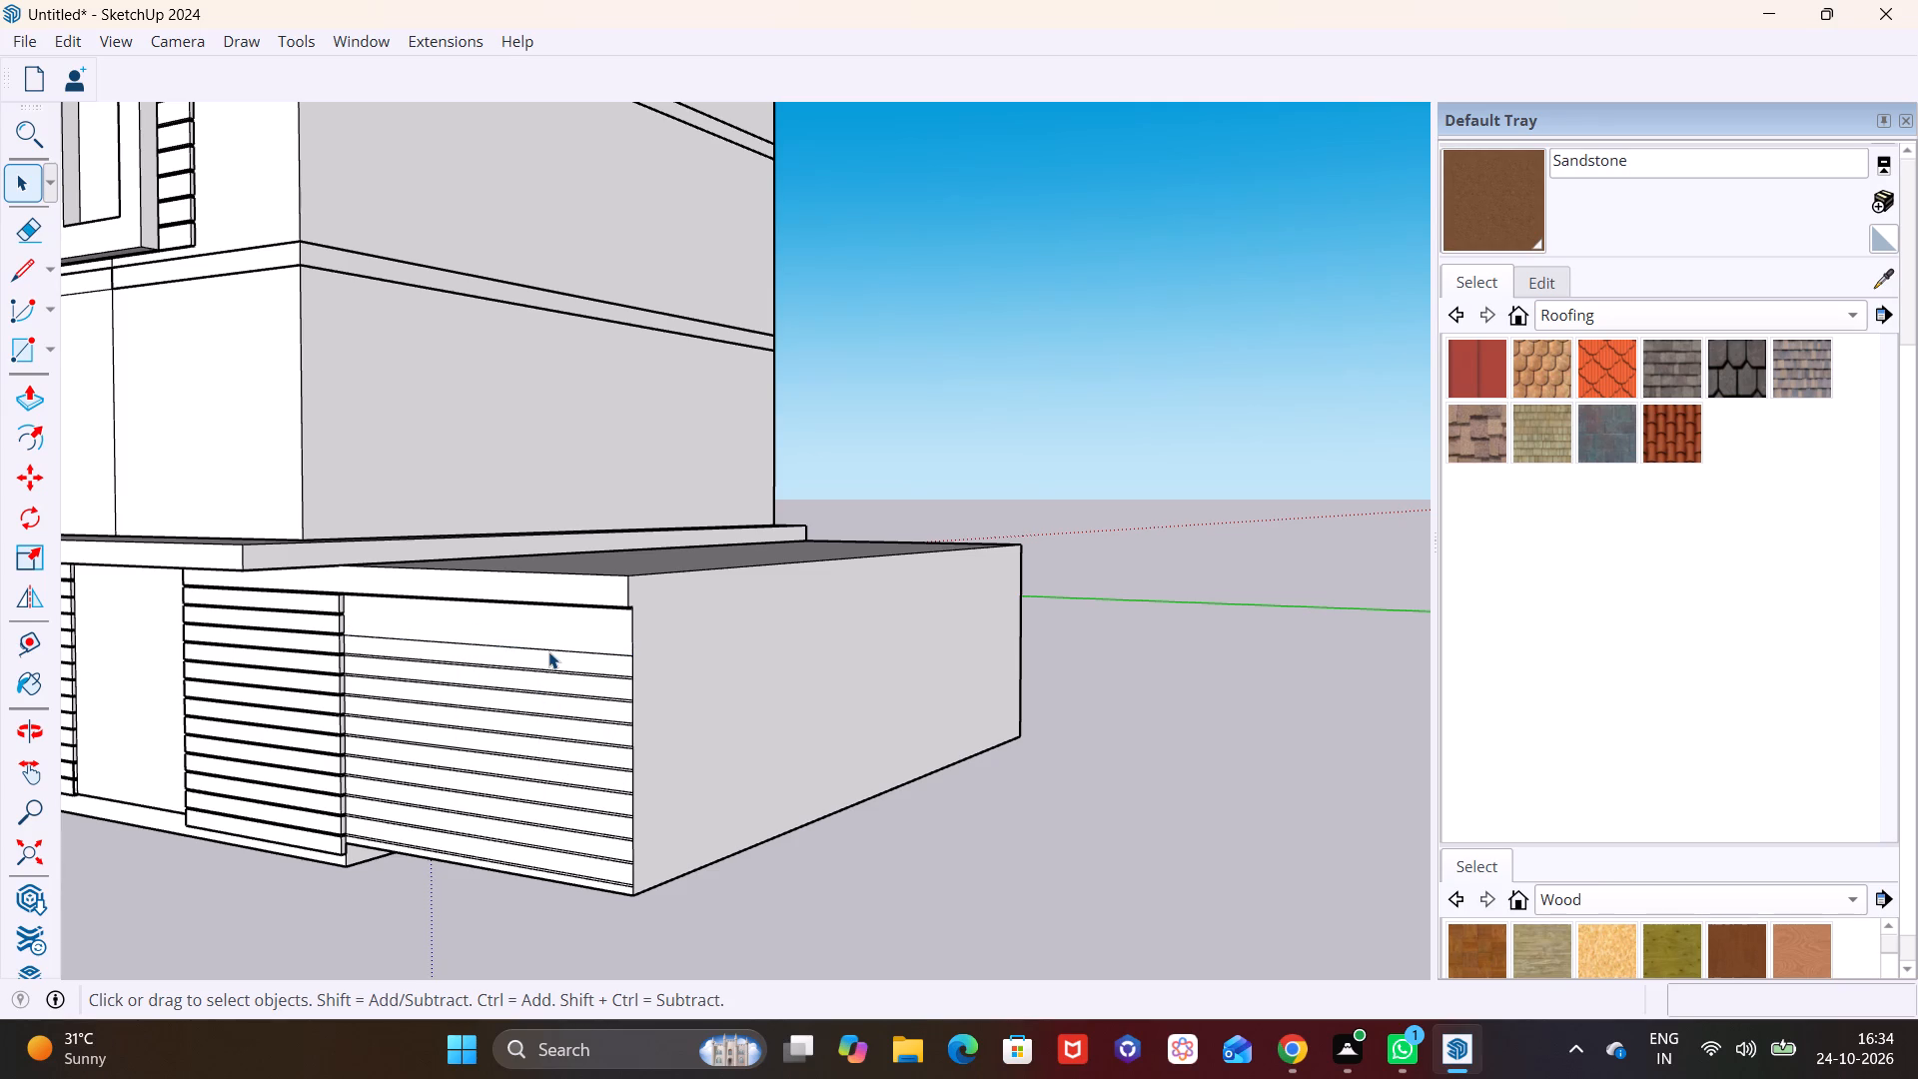
{"action": "left_click", "coordinate": [548, 651]}
{"action": "key", "text": "Delete"}
{"action": "left_click", "coordinate": [539, 672]}
{"action": "key", "text": "Delete"}
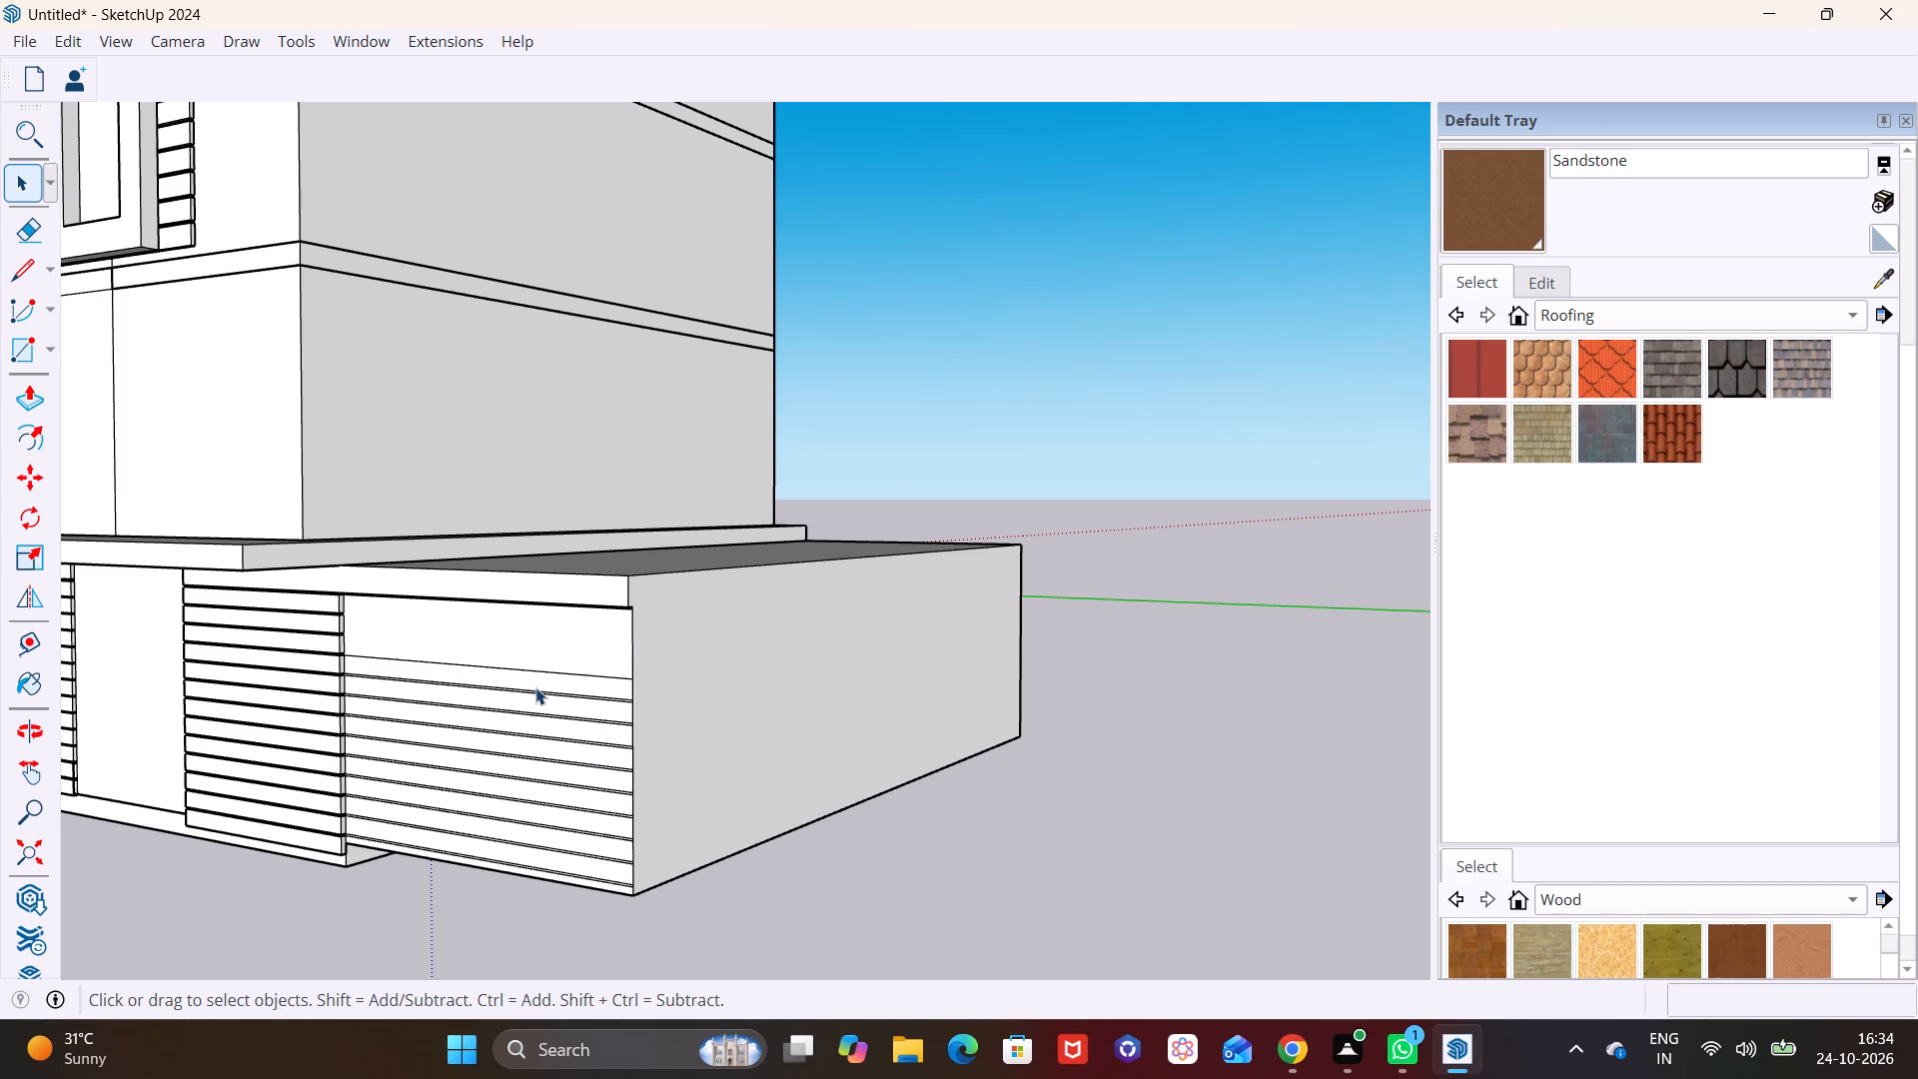
{"action": "left_click", "coordinate": [535, 687]}
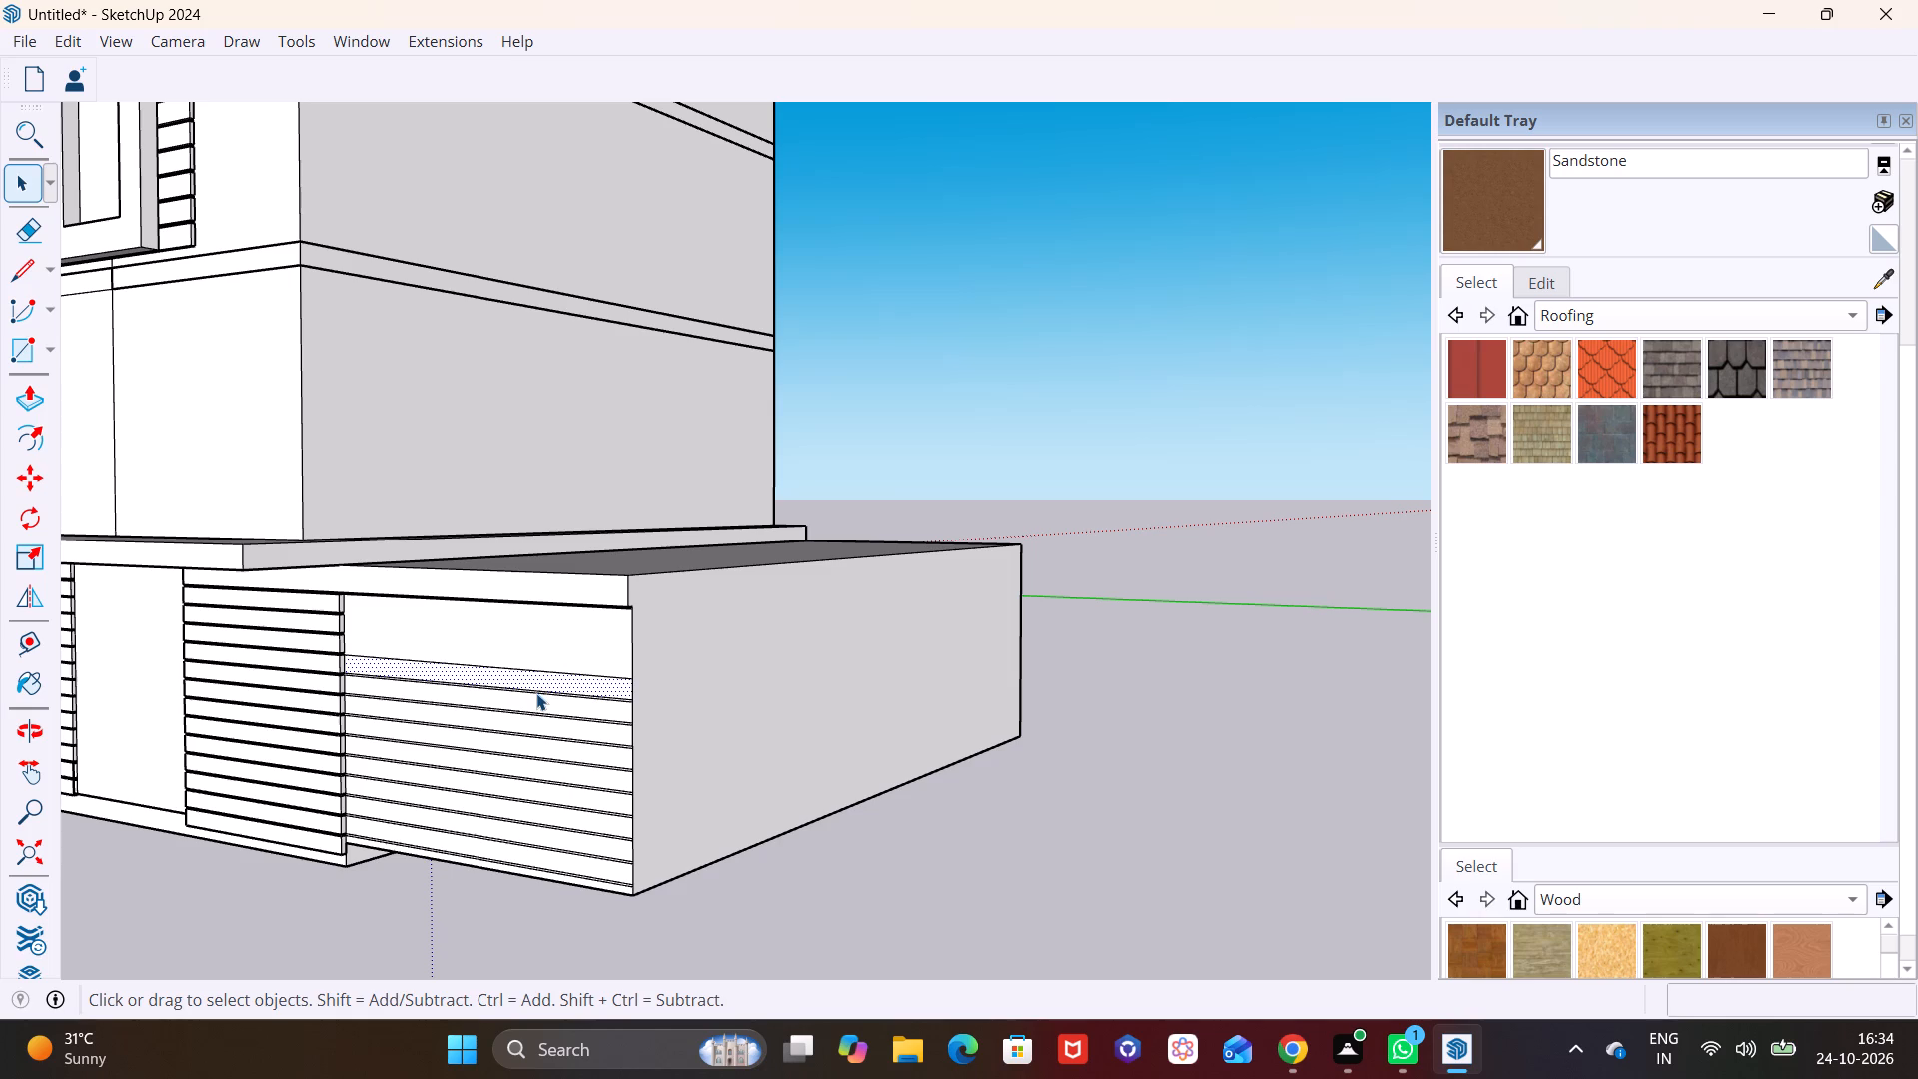
{"action": "left_click", "coordinate": [536, 693]}
{"action": "key", "text": "Delete"}
{"action": "left_click", "coordinate": [536, 669]}
{"action": "key", "text": "Delete"}
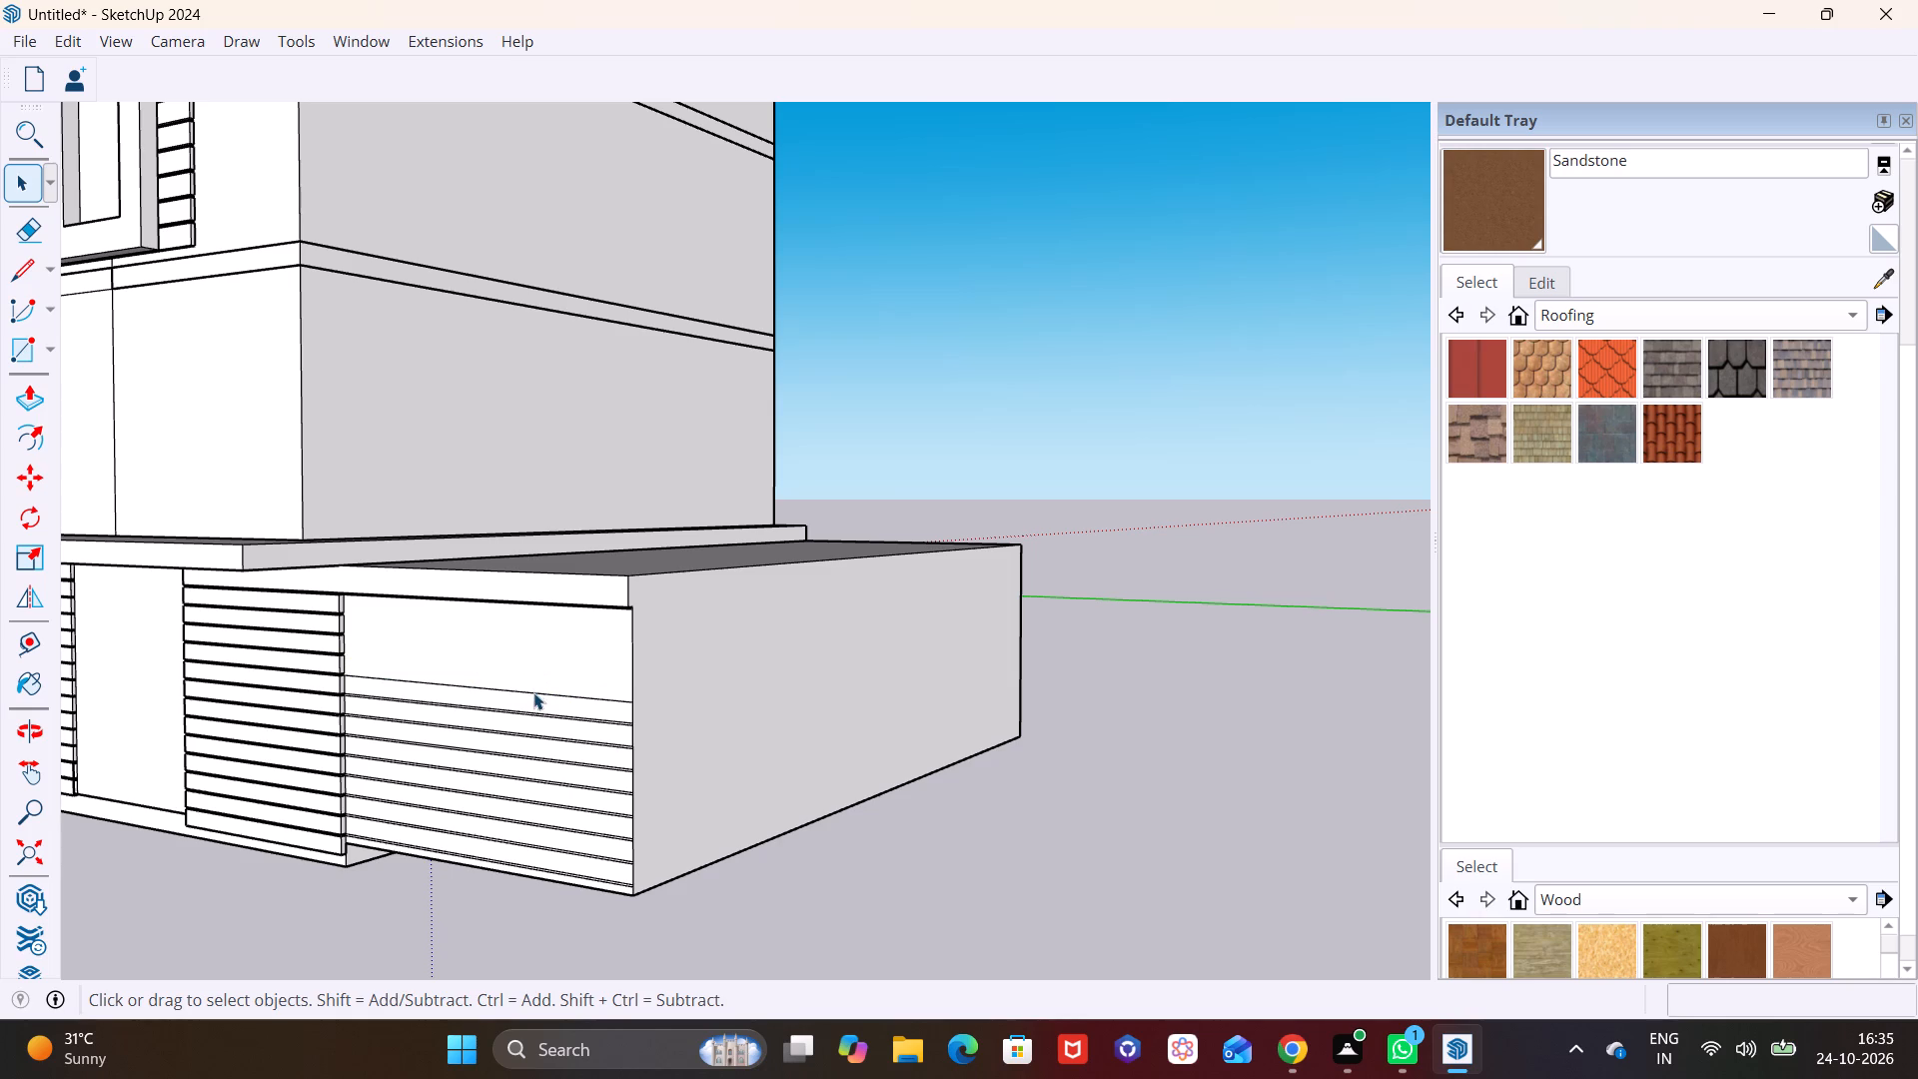
{"action": "left_click", "coordinate": [533, 692]}
{"action": "key", "text": "Delete"}
Delete the following pairs of strip lines further down the same front face, clearing its middle area.
{"action": "scroll", "coordinate": [544, 728], "scroll_direction": "up", "scroll_amount": 11}
{"action": "left_click", "coordinate": [541, 649]}
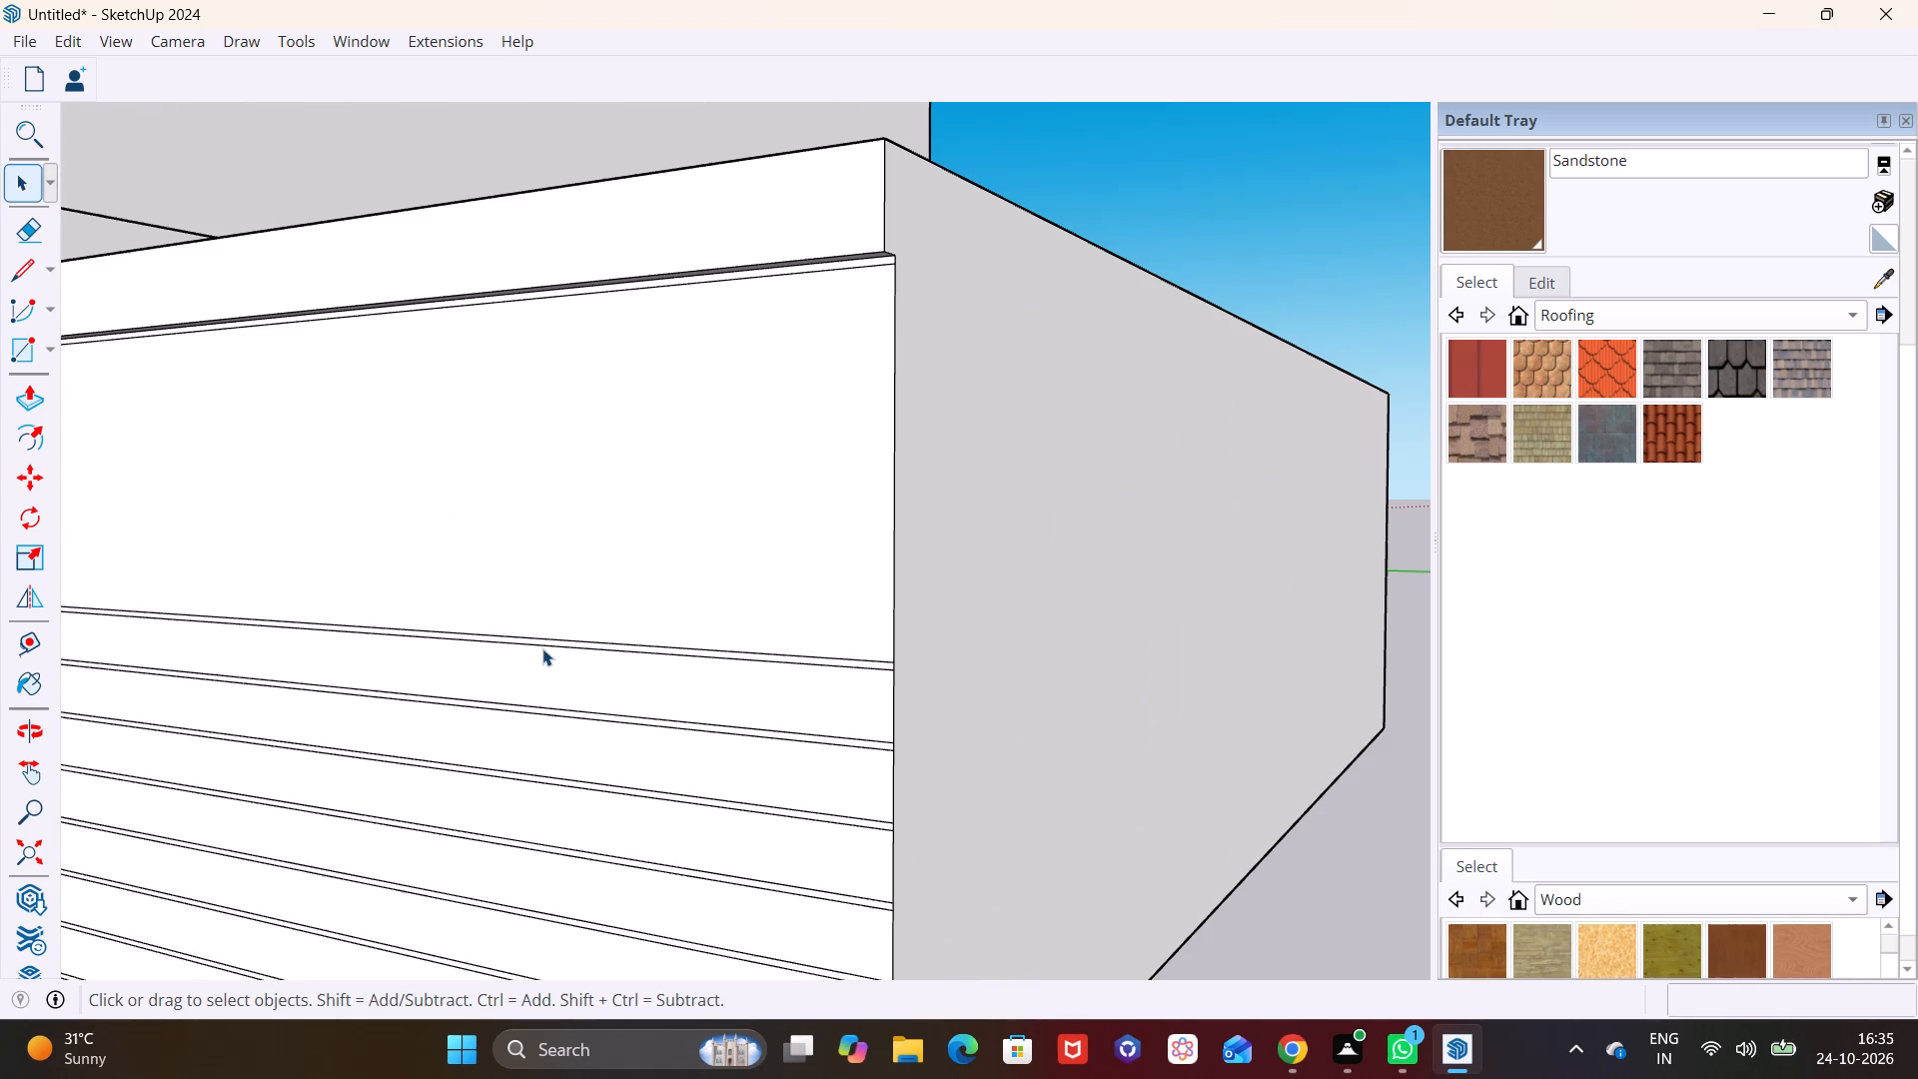
{"action": "key", "text": "Delete"}
{"action": "left_click", "coordinate": [554, 638]}
{"action": "key", "text": "Delete"}
{"action": "left_click", "coordinate": [554, 713]}
{"action": "key", "text": "Delete"}
{"action": "left_click", "coordinate": [554, 706]}
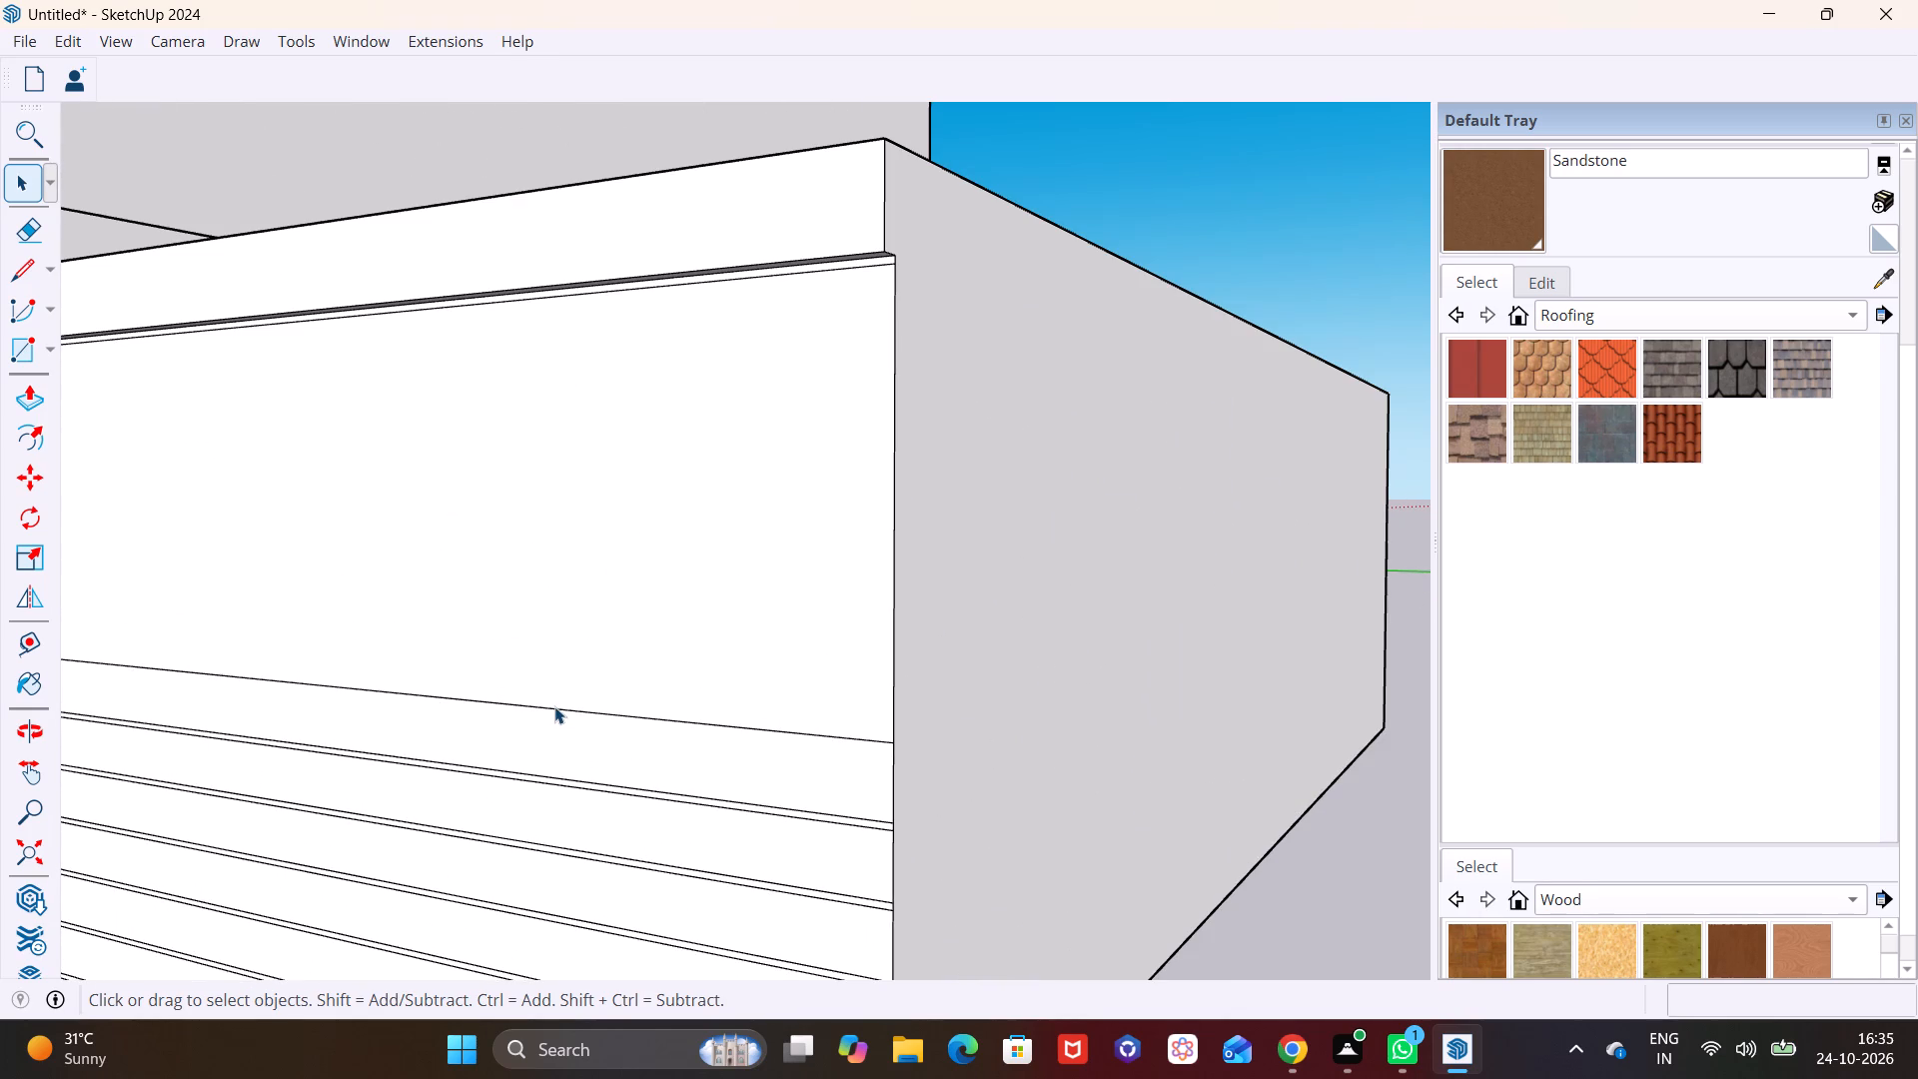
{"action": "key", "text": "Delete"}
{"action": "left_click", "coordinate": [535, 777]}
{"action": "key", "text": "Delete"}
{"action": "left_click", "coordinate": [538, 782]}
{"action": "key", "text": "Delete"}
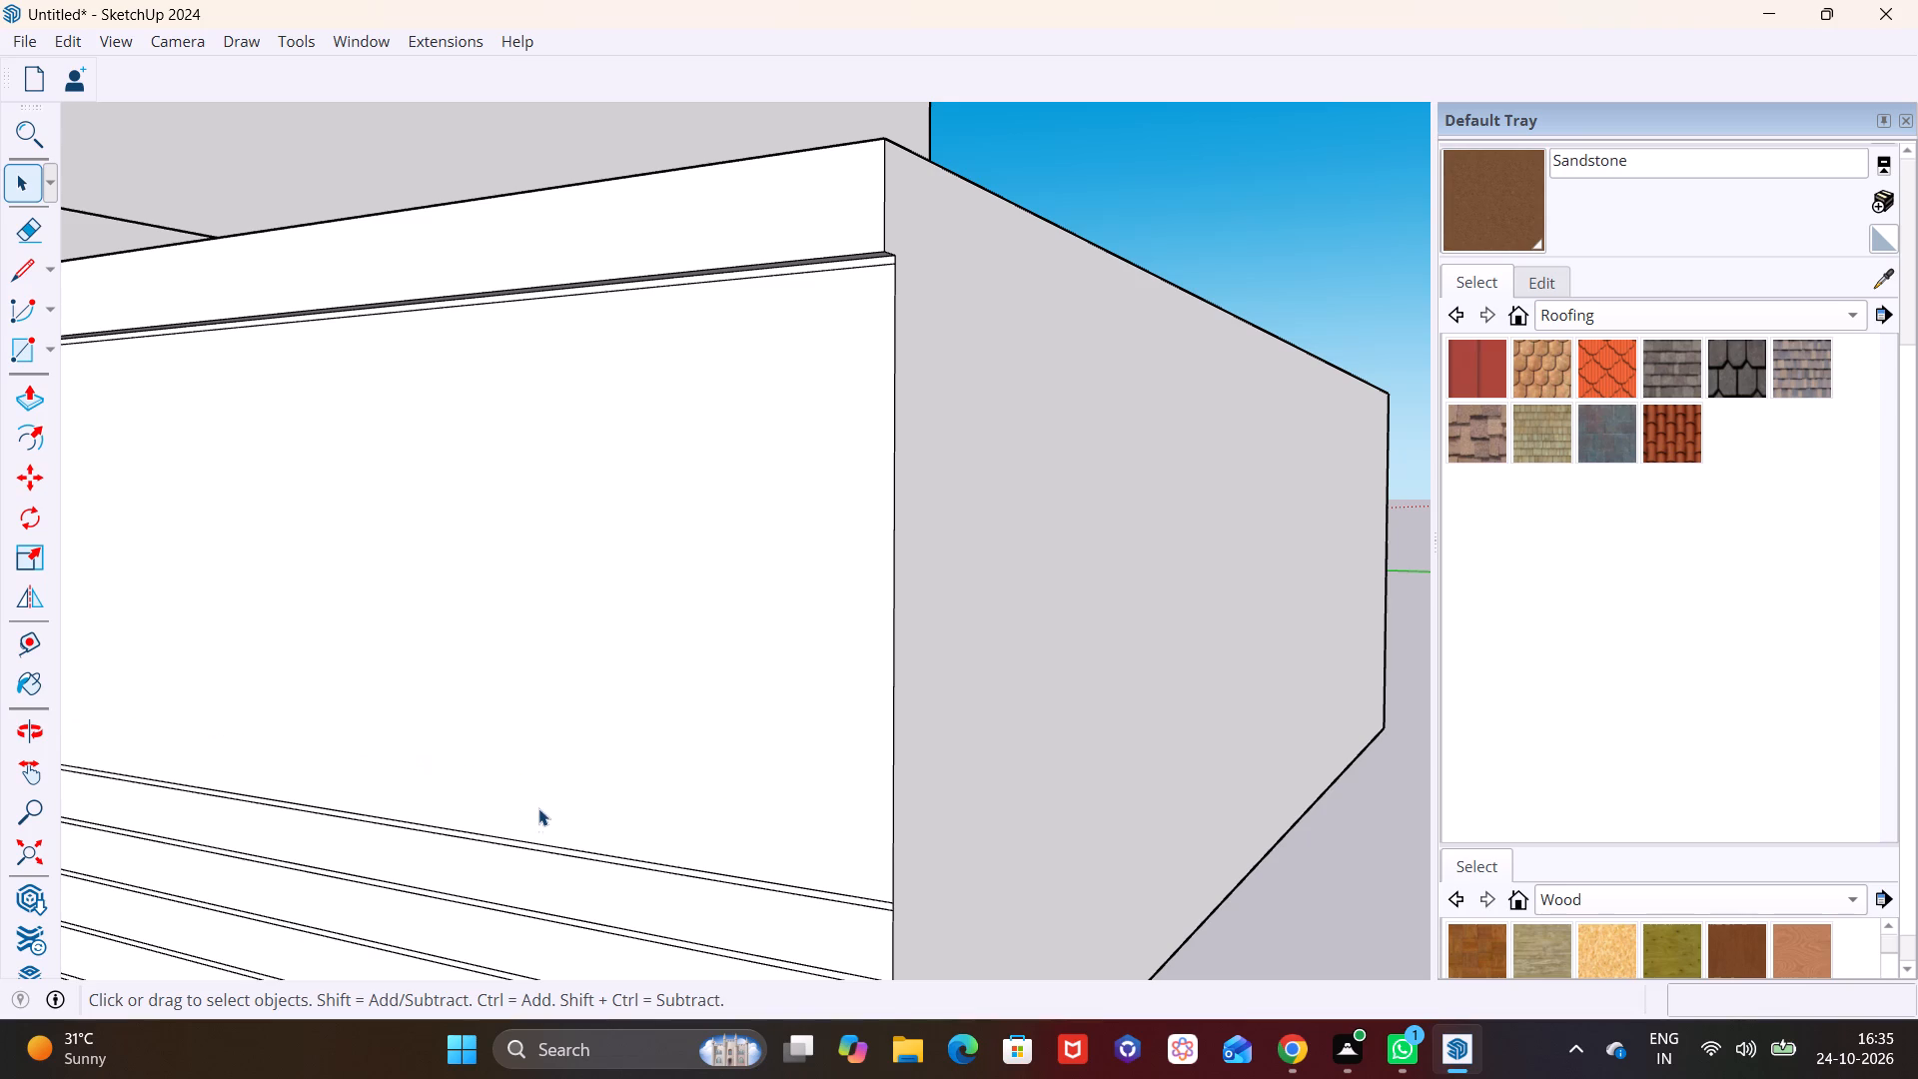
{"action": "left_click", "coordinate": [538, 842]}
{"action": "key", "text": "Delete"}
{"action": "left_click", "coordinate": [537, 854]}
{"action": "key", "text": "Delete"}
Inside the slab group above the ground floor, Push/Pull the slab's side edge outward about 14' 10 3/8" over the extension.
{"action": "scroll", "coordinate": [546, 844], "scroll_direction": "down", "scroll_amount": 5}
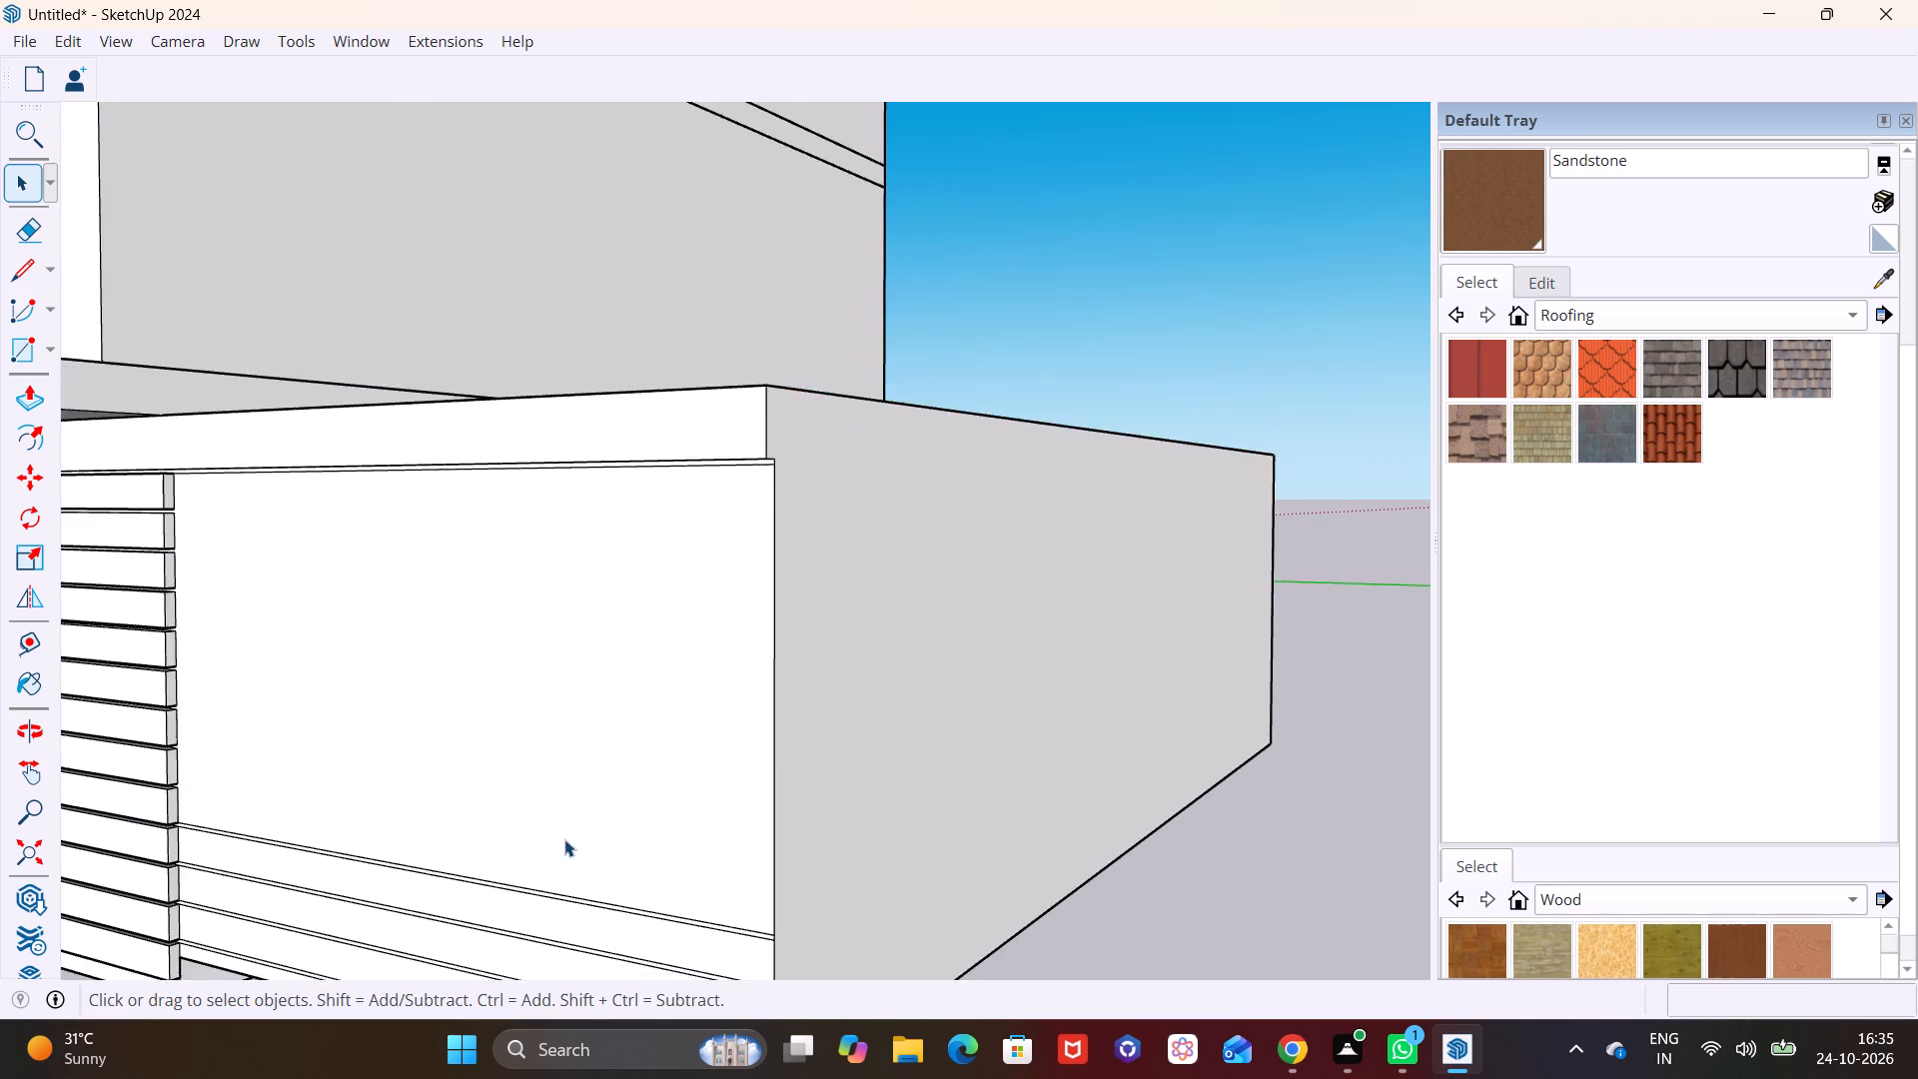
{"action": "scroll", "coordinate": [564, 839], "scroll_direction": "down", "scroll_amount": 12}
{"action": "scroll", "coordinate": [435, 574], "scroll_direction": "up", "scroll_amount": 4}
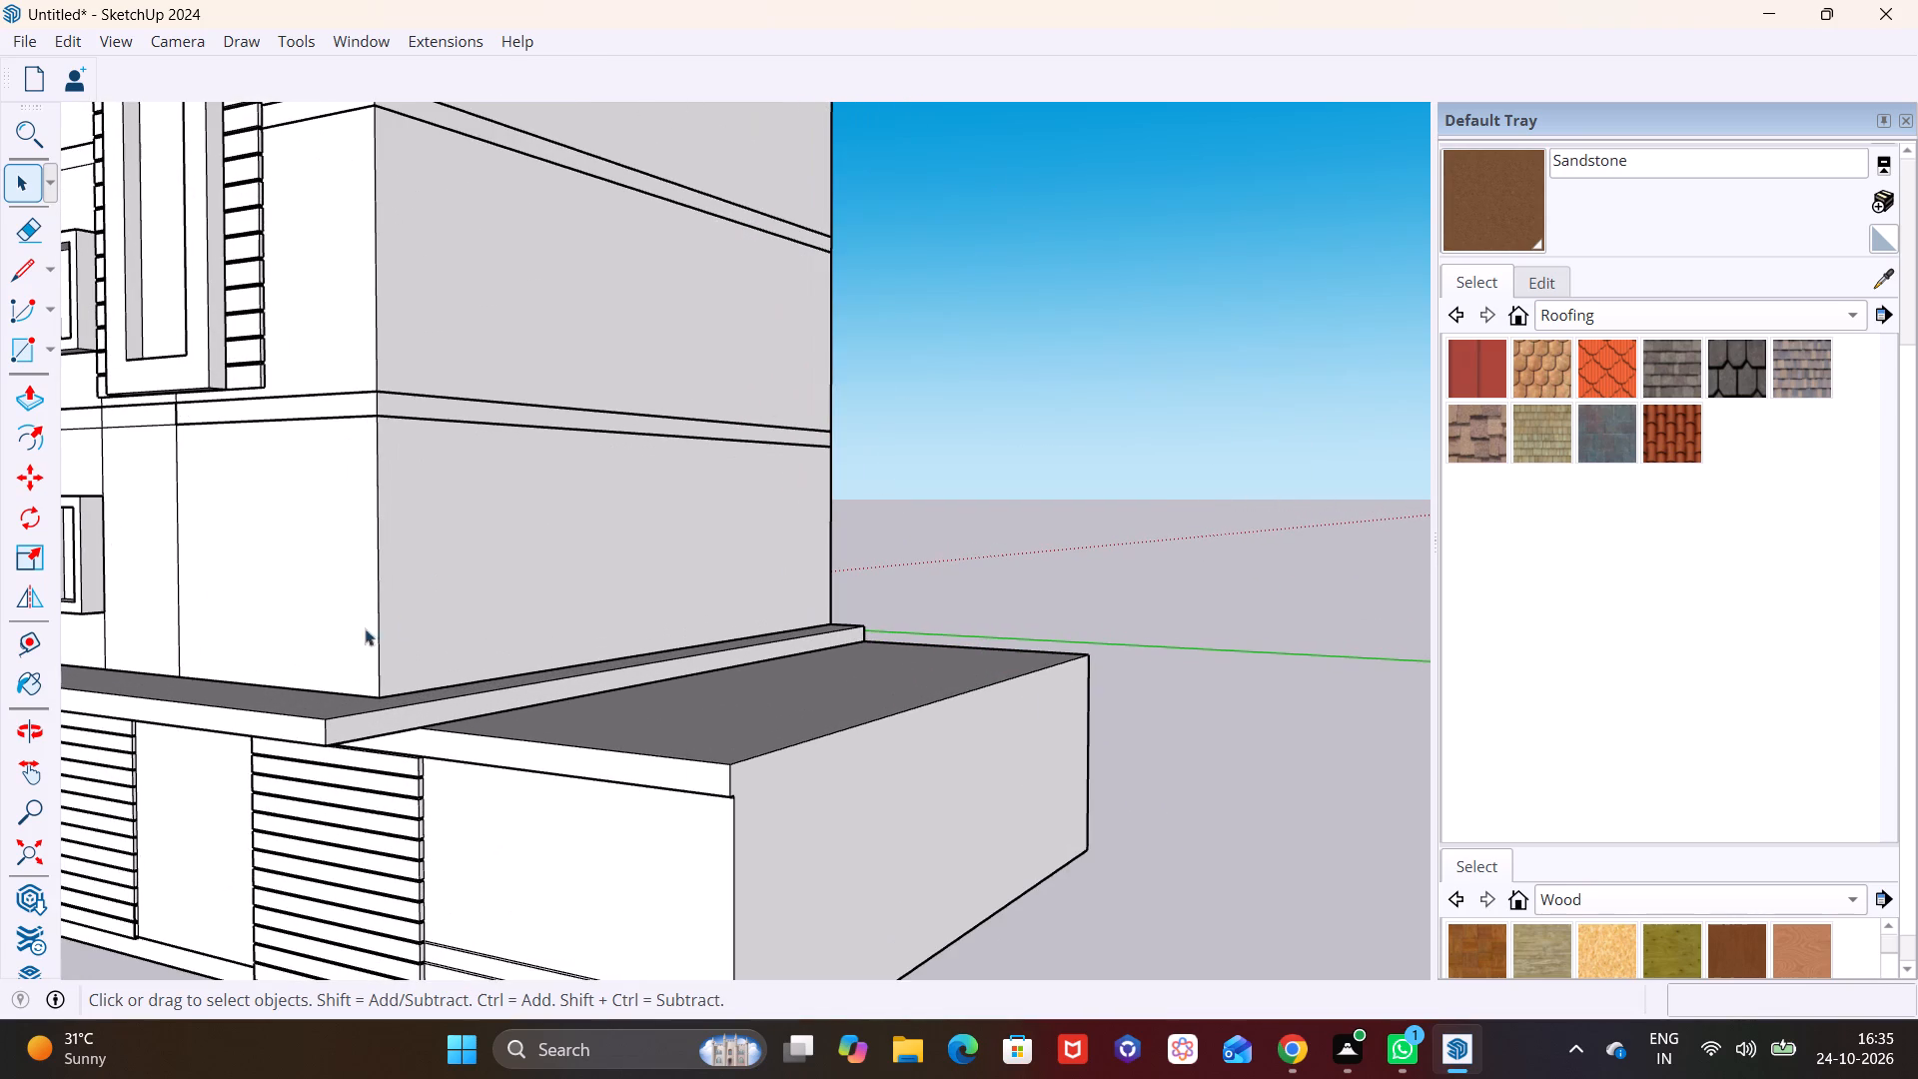
{"action": "left_click", "coordinate": [472, 700]}
{"action": "double_click", "coordinate": [472, 700]}
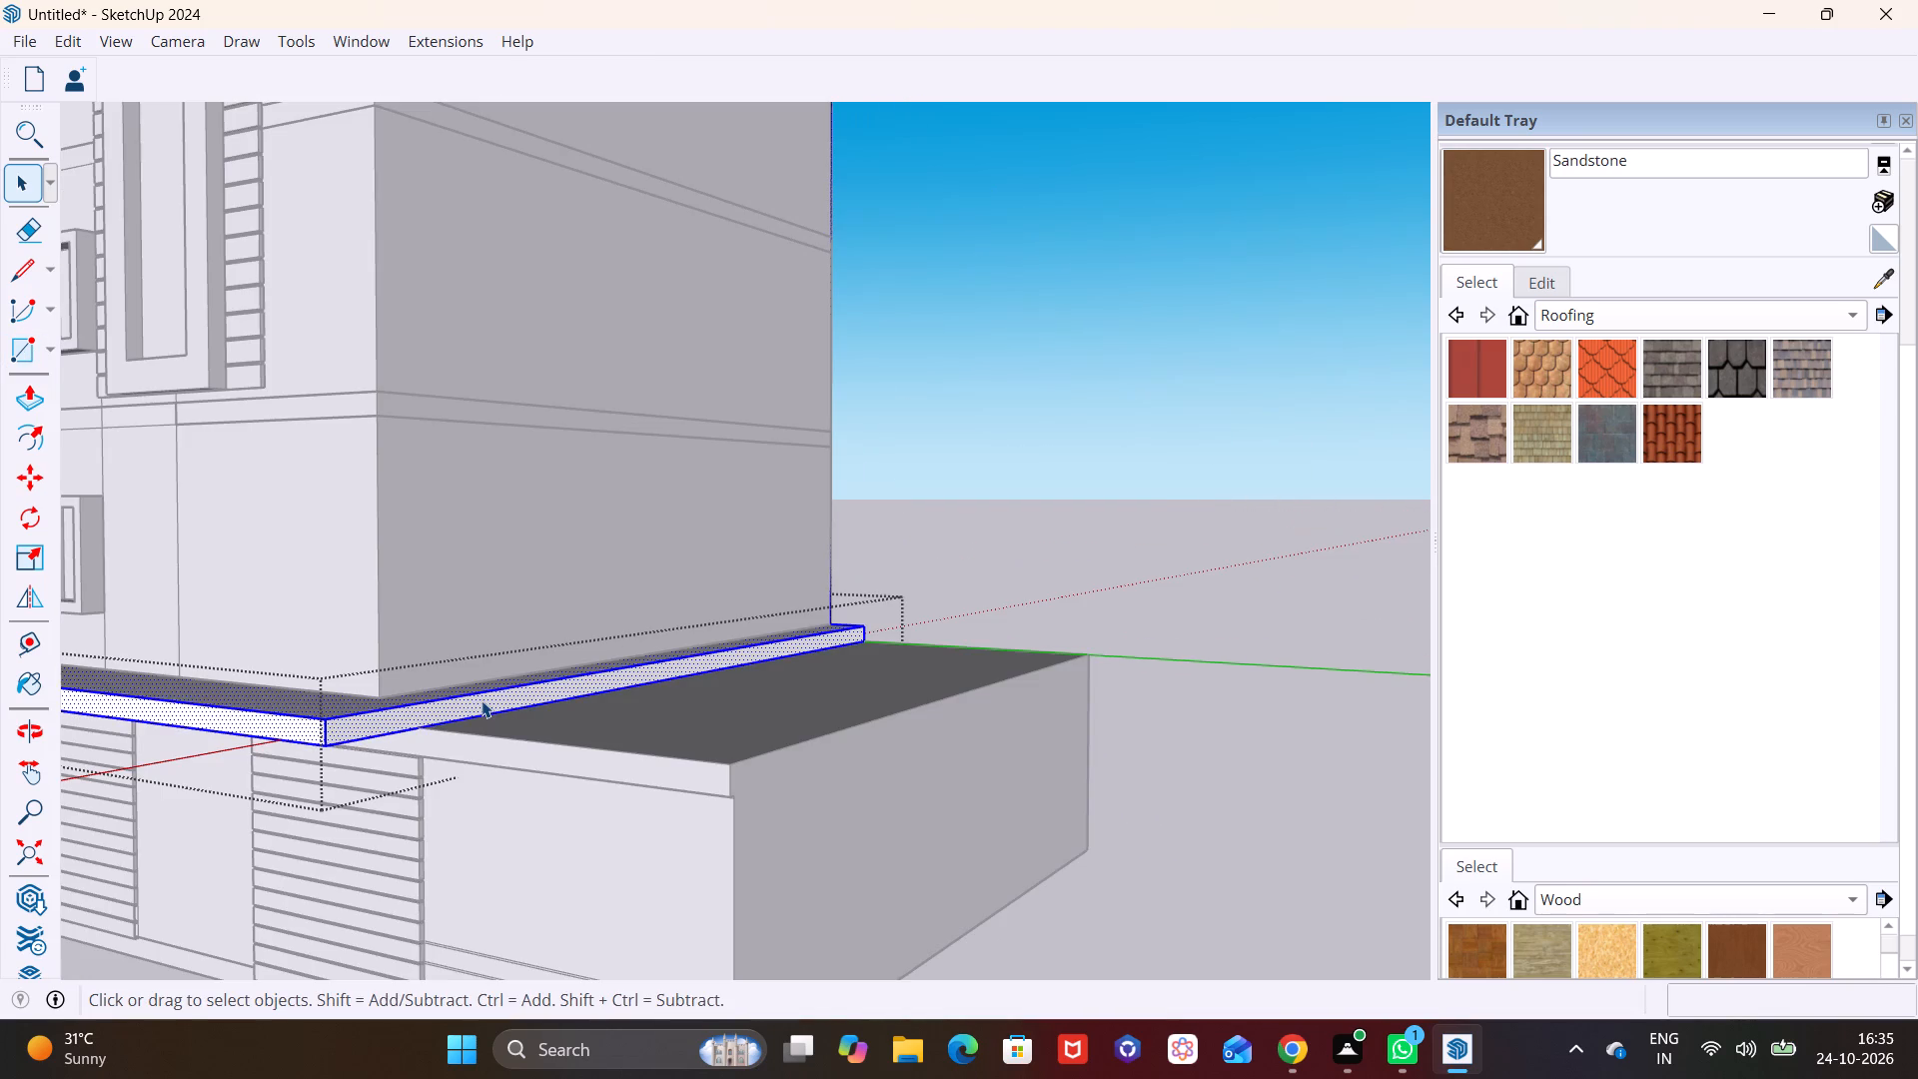
{"action": "left_click", "coordinate": [481, 700]}
{"action": "left_click", "coordinate": [39, 400]}
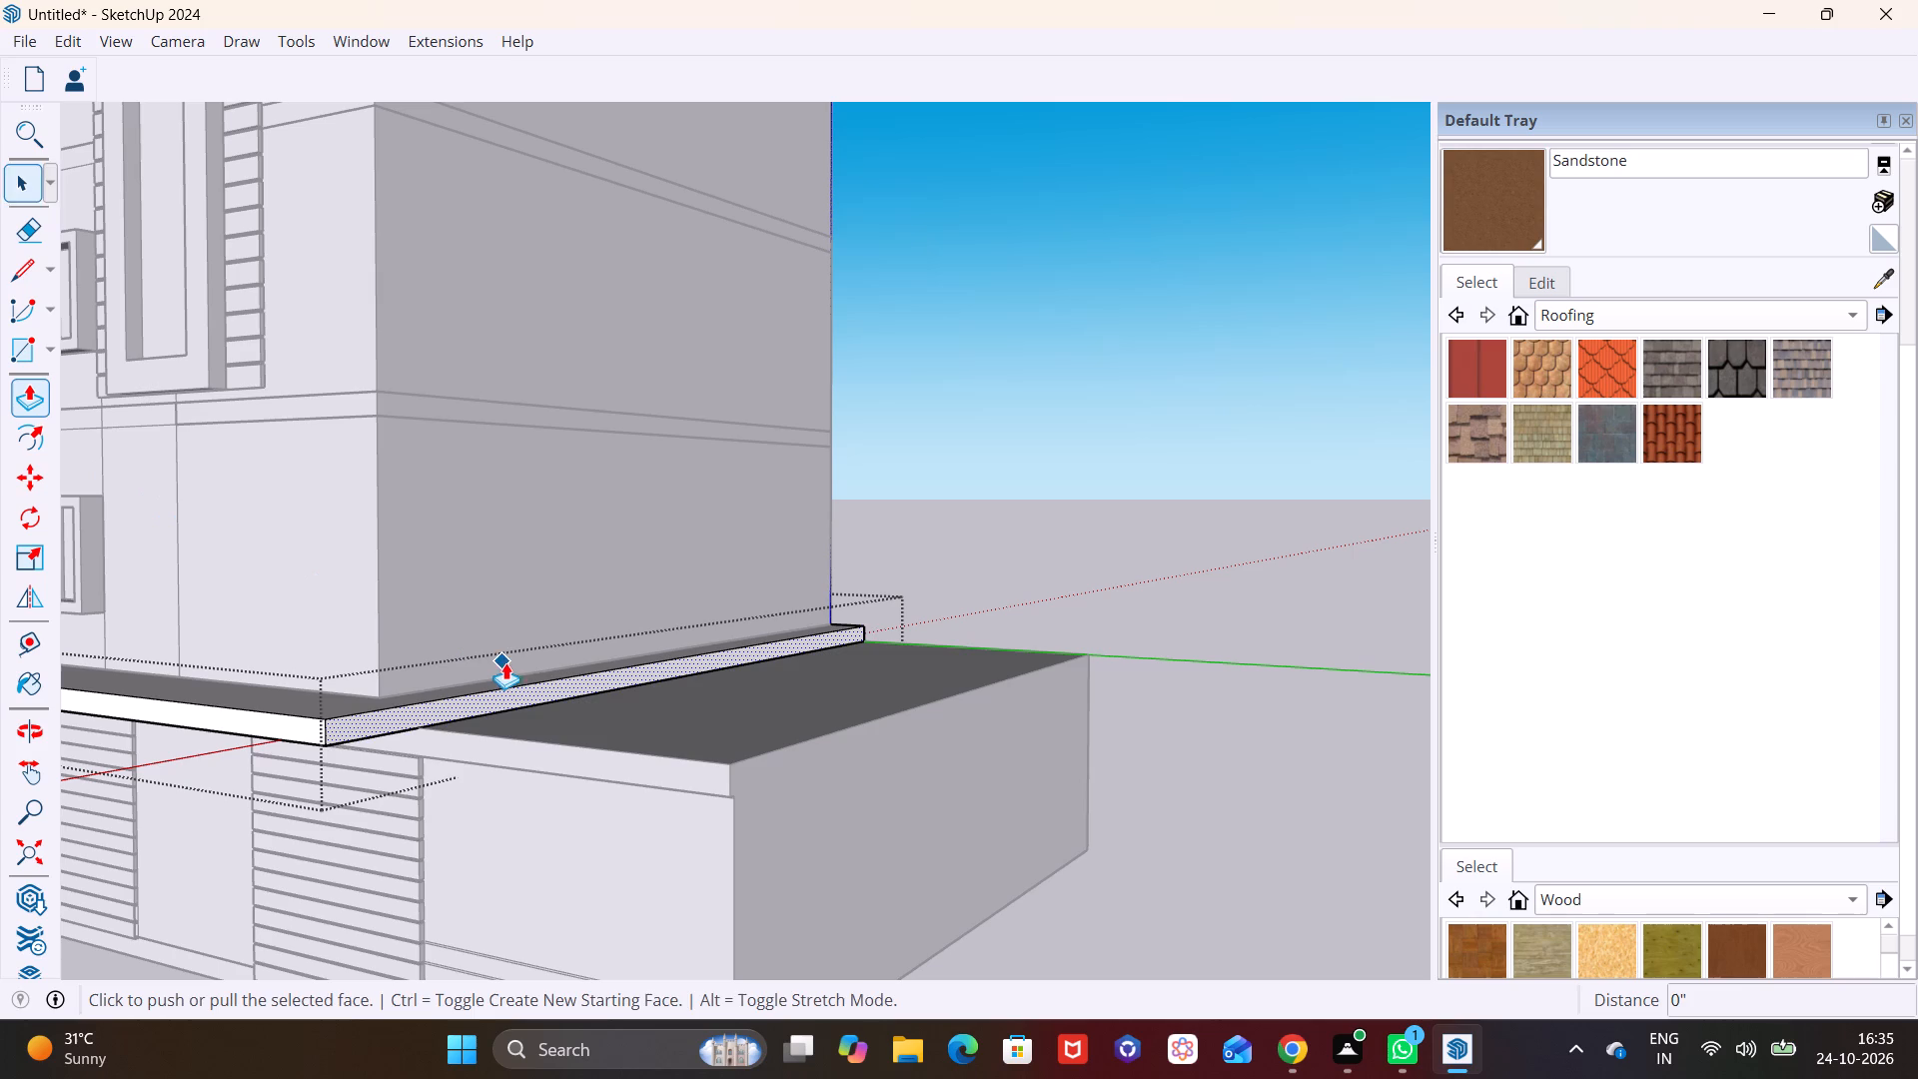
{"action": "left_click", "coordinate": [524, 684]}
{"action": "left_click", "coordinate": [756, 809]}
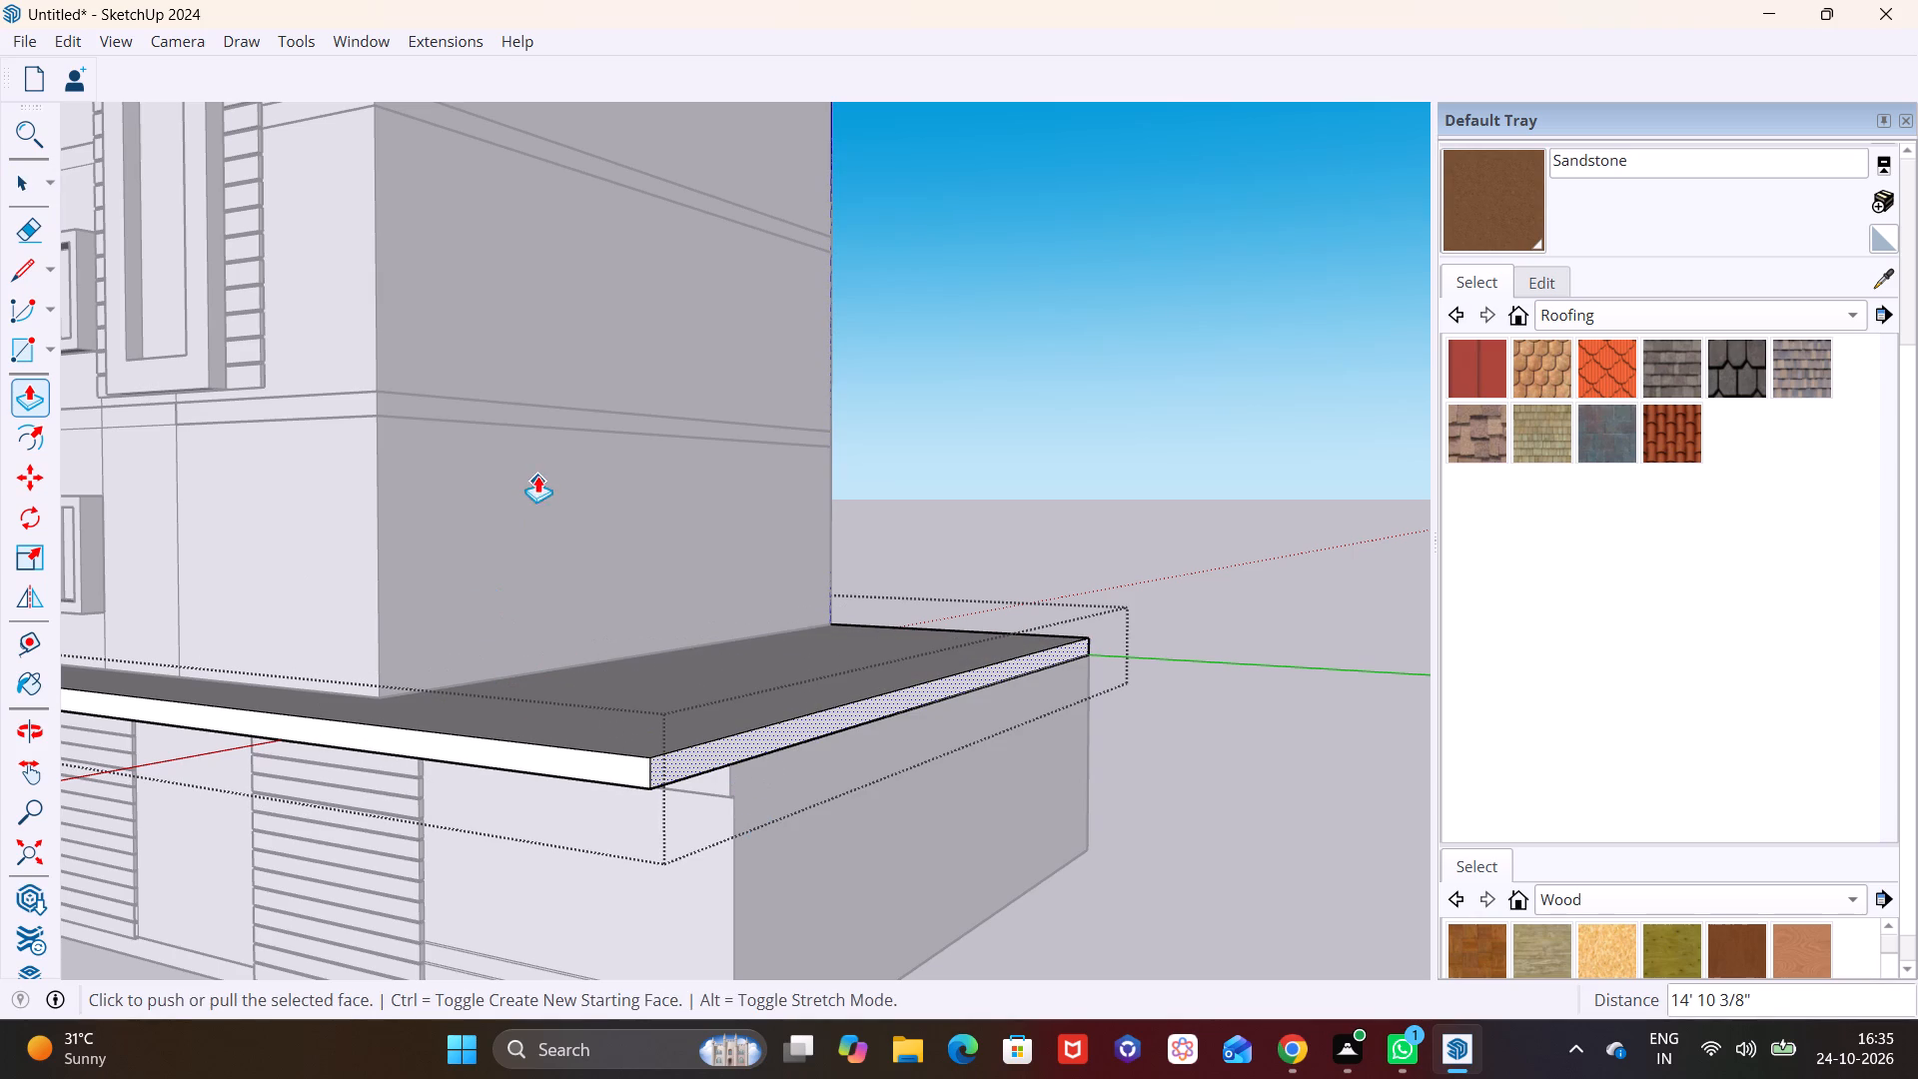
{"action": "key", "text": "space"}
{"action": "left_click", "coordinate": [525, 487]}
Push/Pull the side wall of the storey directly above the ground-floor slab outward by about 17' 3 13/16".
{"action": "left_click", "coordinate": [514, 514]}
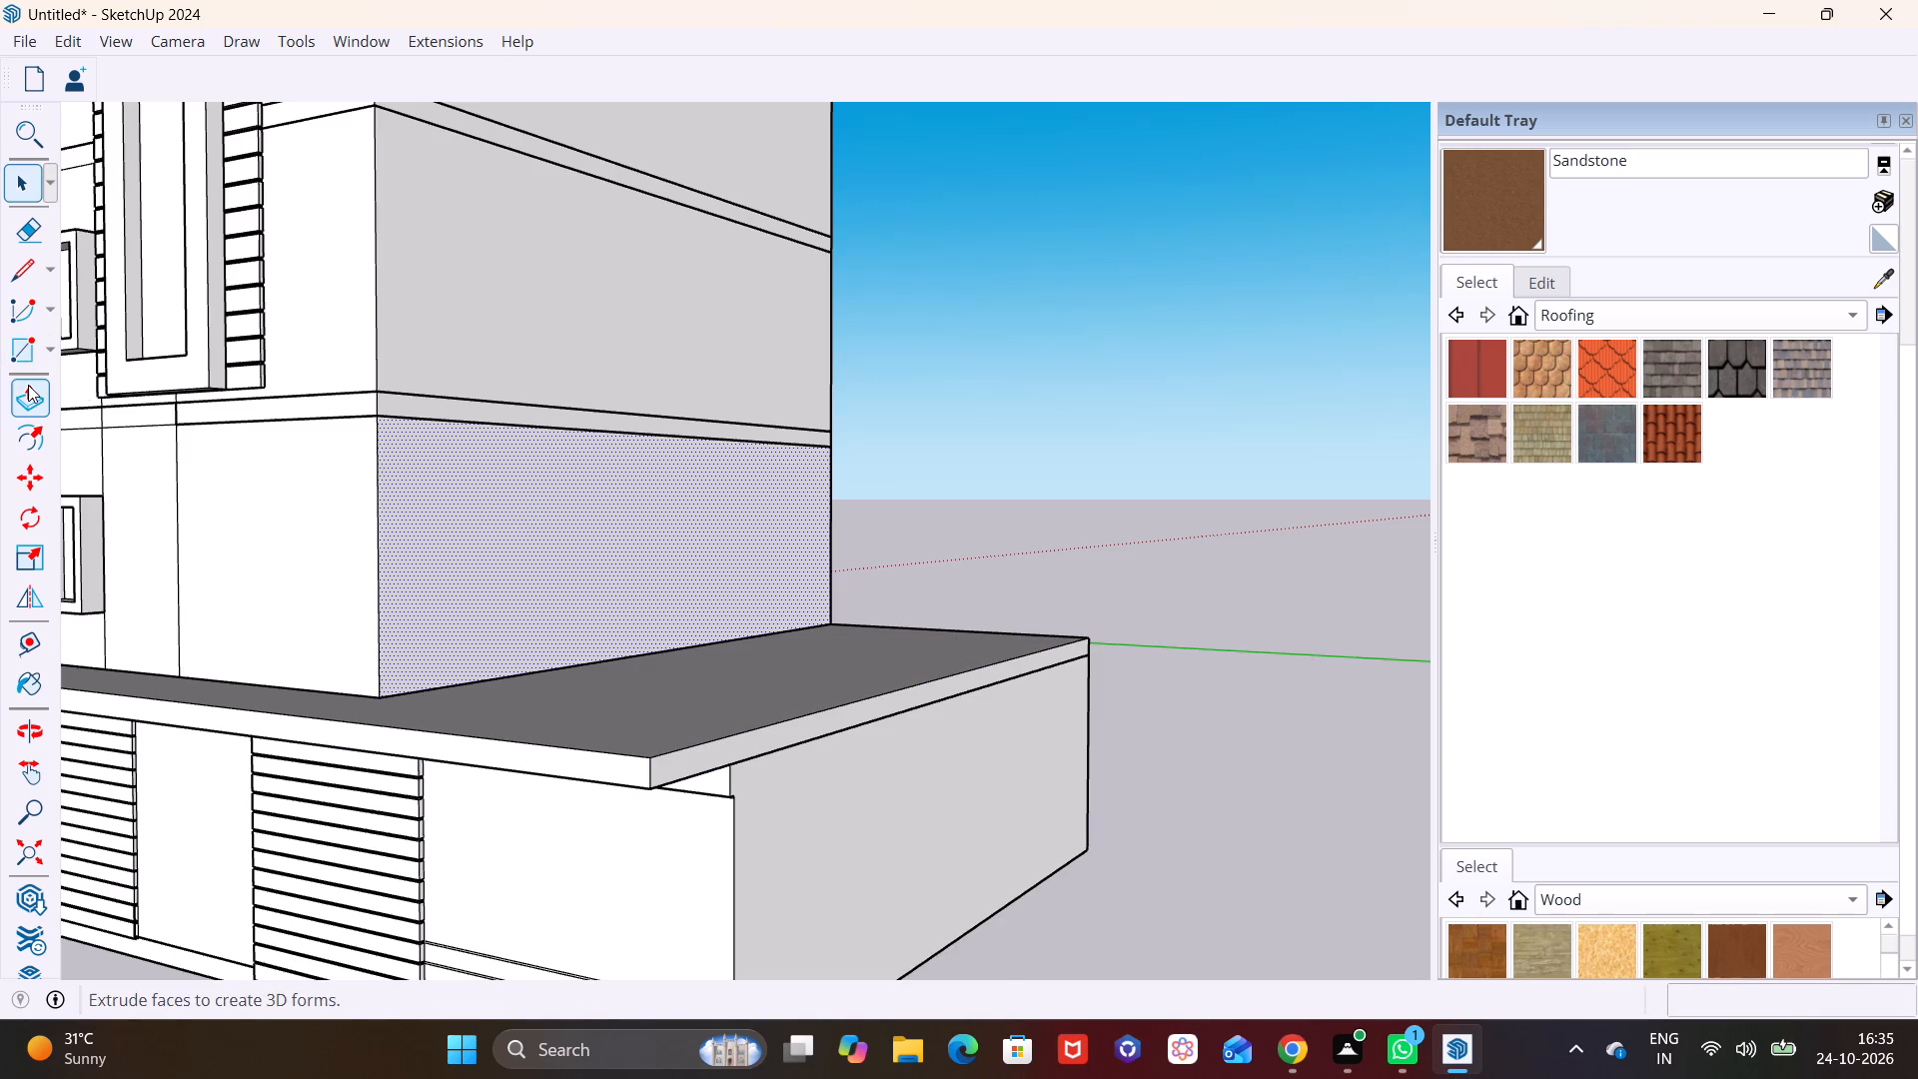
{"action": "left_click_drag", "start_coordinate": [28, 385], "coordinate": [37, 386]}
{"action": "left_click", "coordinate": [608, 570]}
{"action": "left_click", "coordinate": [853, 721]}
Inside the floor-band group above that extended storey, Push/Pull the band's side face outward until flush with the wall below.
{"action": "scroll", "coordinate": [637, 515], "scroll_direction": "down", "scroll_amount": 1}
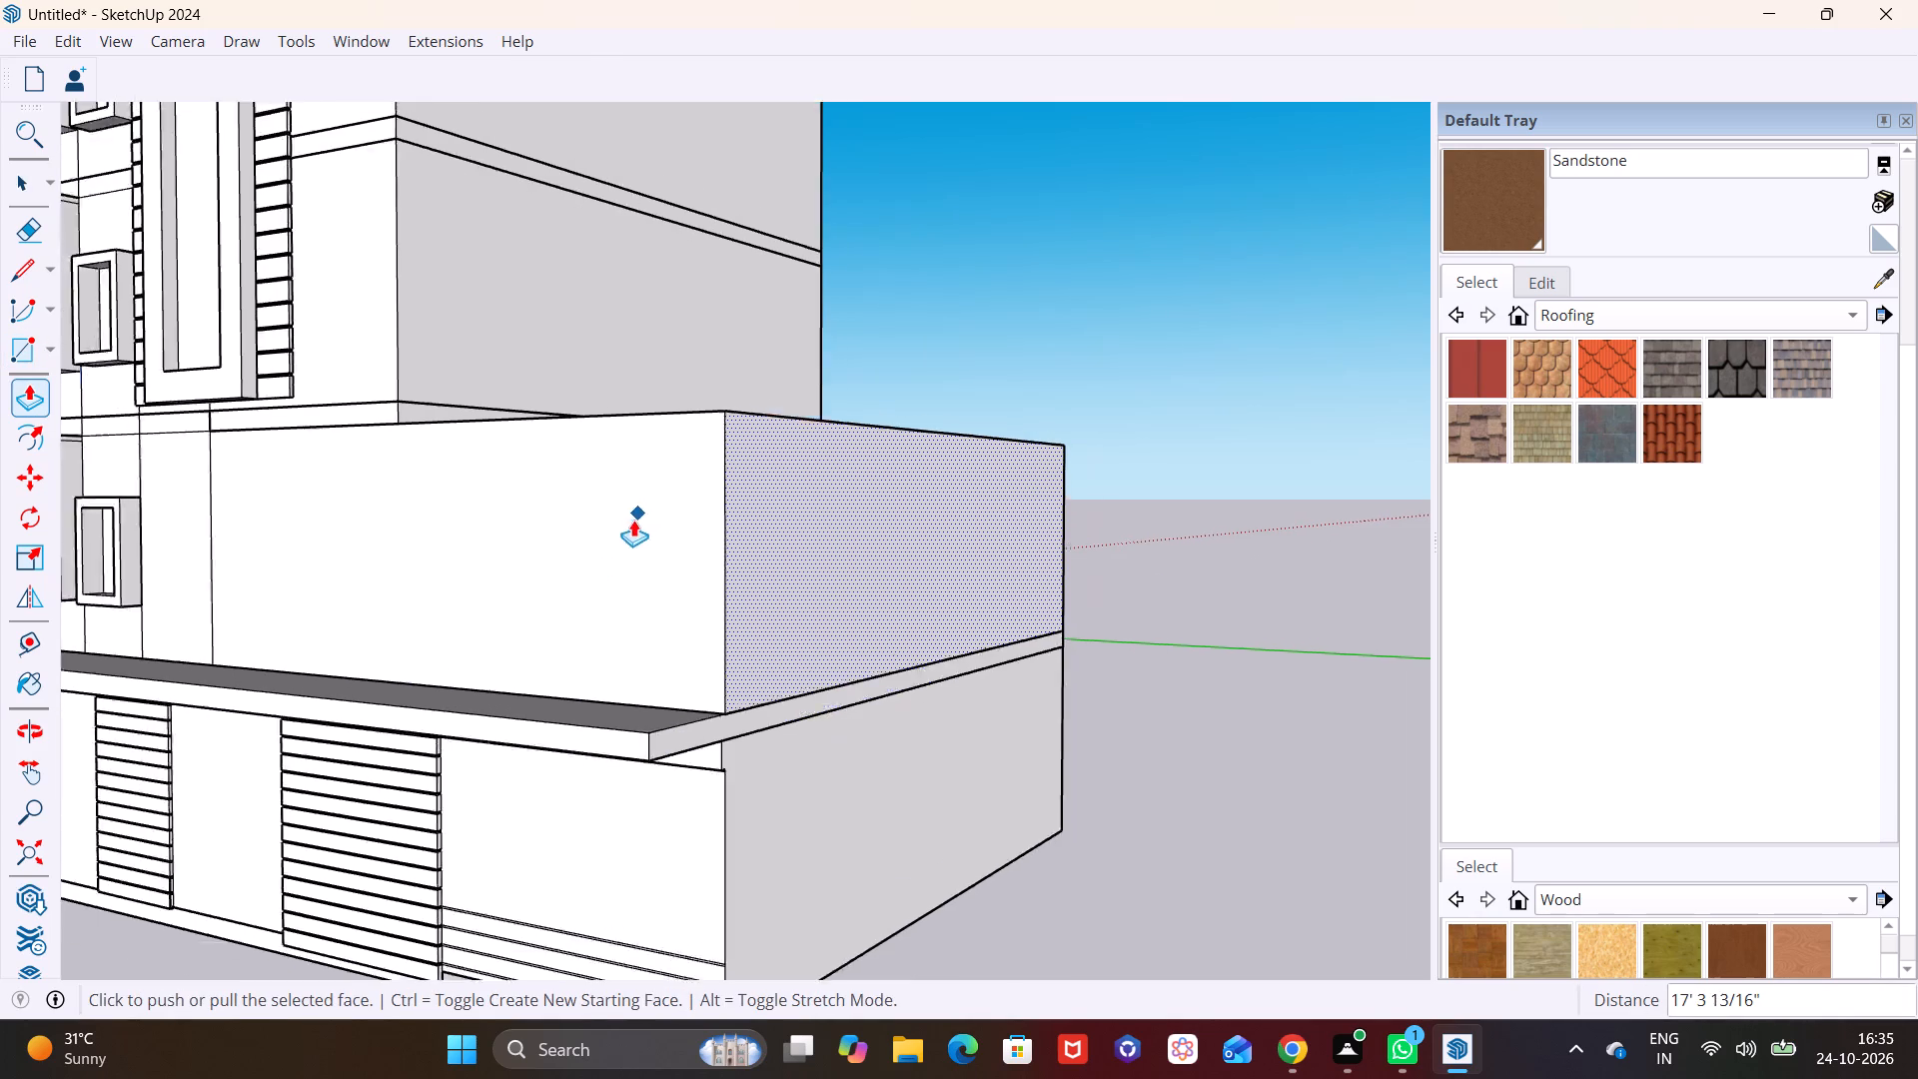
{"action": "scroll", "coordinate": [633, 520], "scroll_direction": "down", "scroll_amount": 2}
{"action": "middle_click_drag", "start_coordinate": [546, 602], "coordinate": [453, 765]}
{"action": "middle_click_drag", "start_coordinate": [510, 591], "coordinate": [431, 760], "text": "shift"}
{"action": "scroll", "coordinate": [455, 710], "scroll_direction": "up", "scroll_amount": 8}
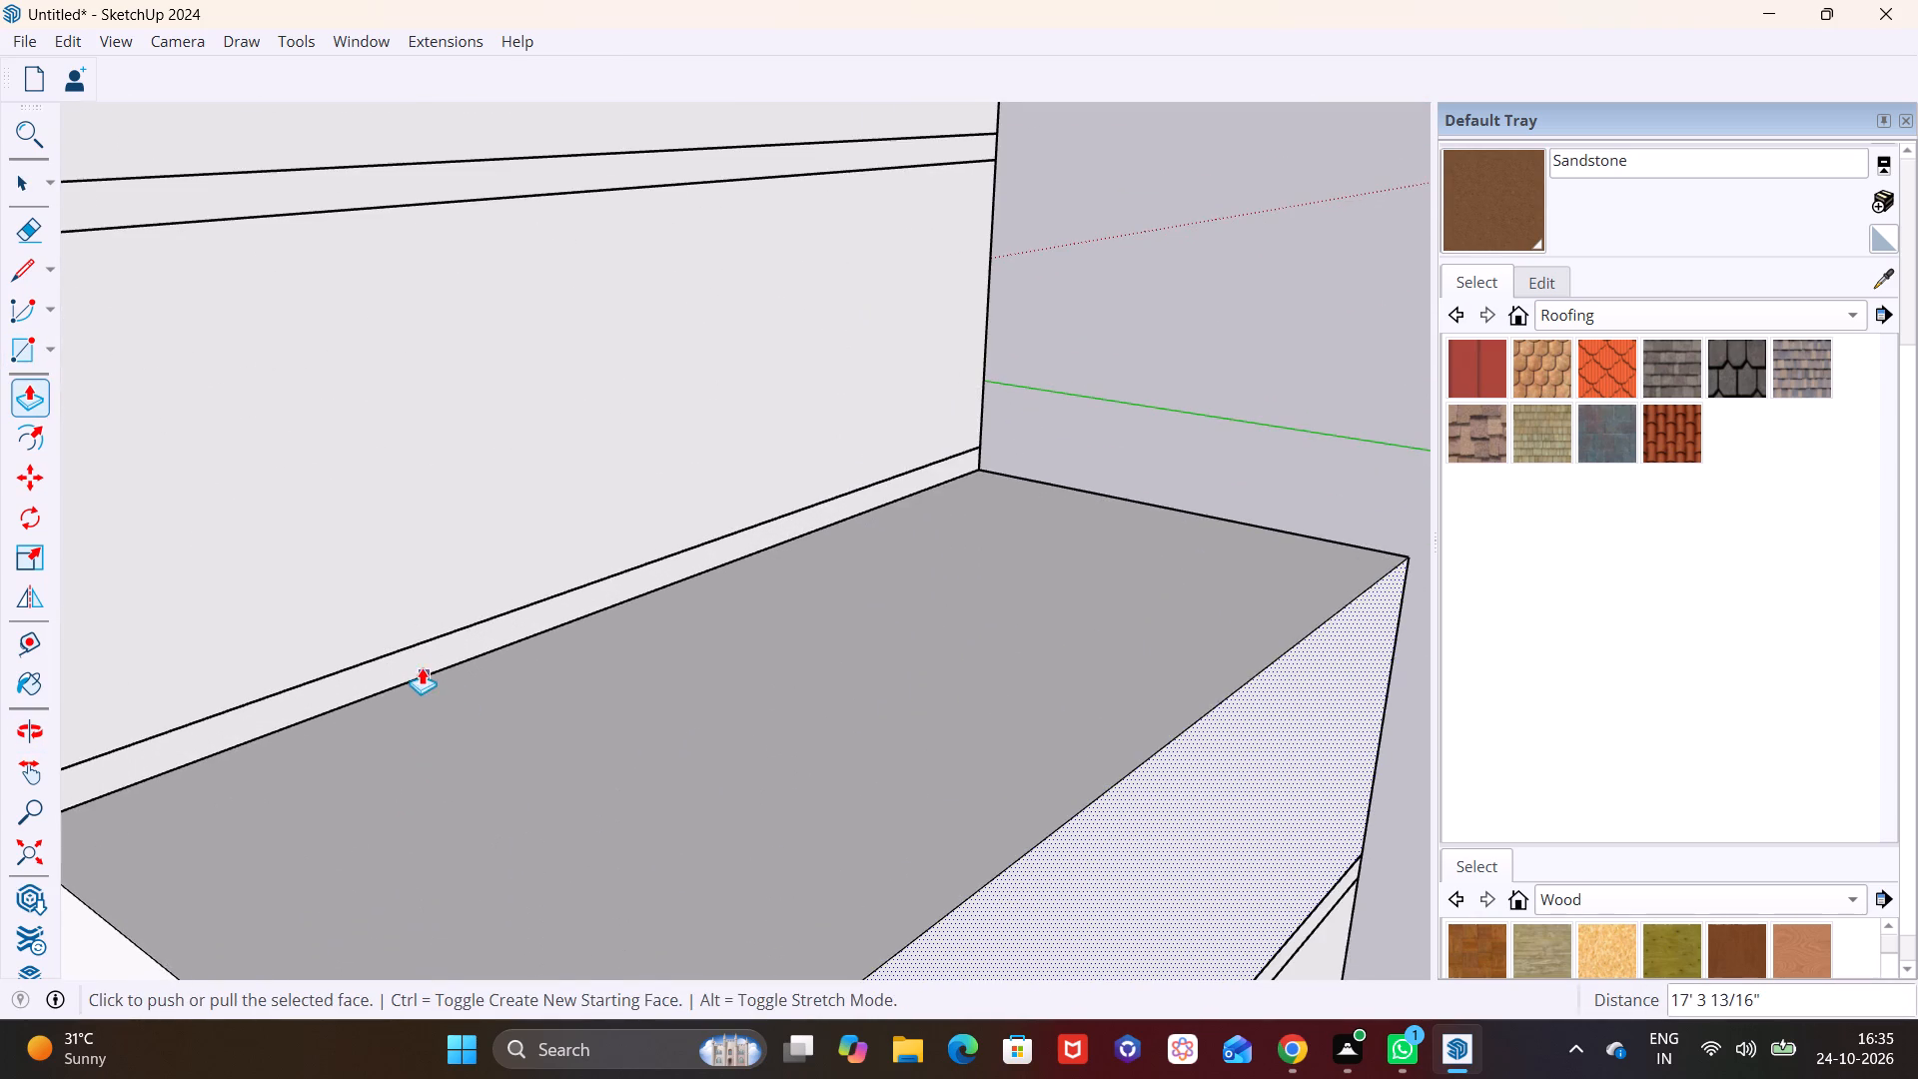
{"action": "key", "text": "space"}
{"action": "triple_click", "coordinate": [422, 666]}
{"action": "scroll", "coordinate": [422, 664], "scroll_direction": "down", "scroll_amount": 7}
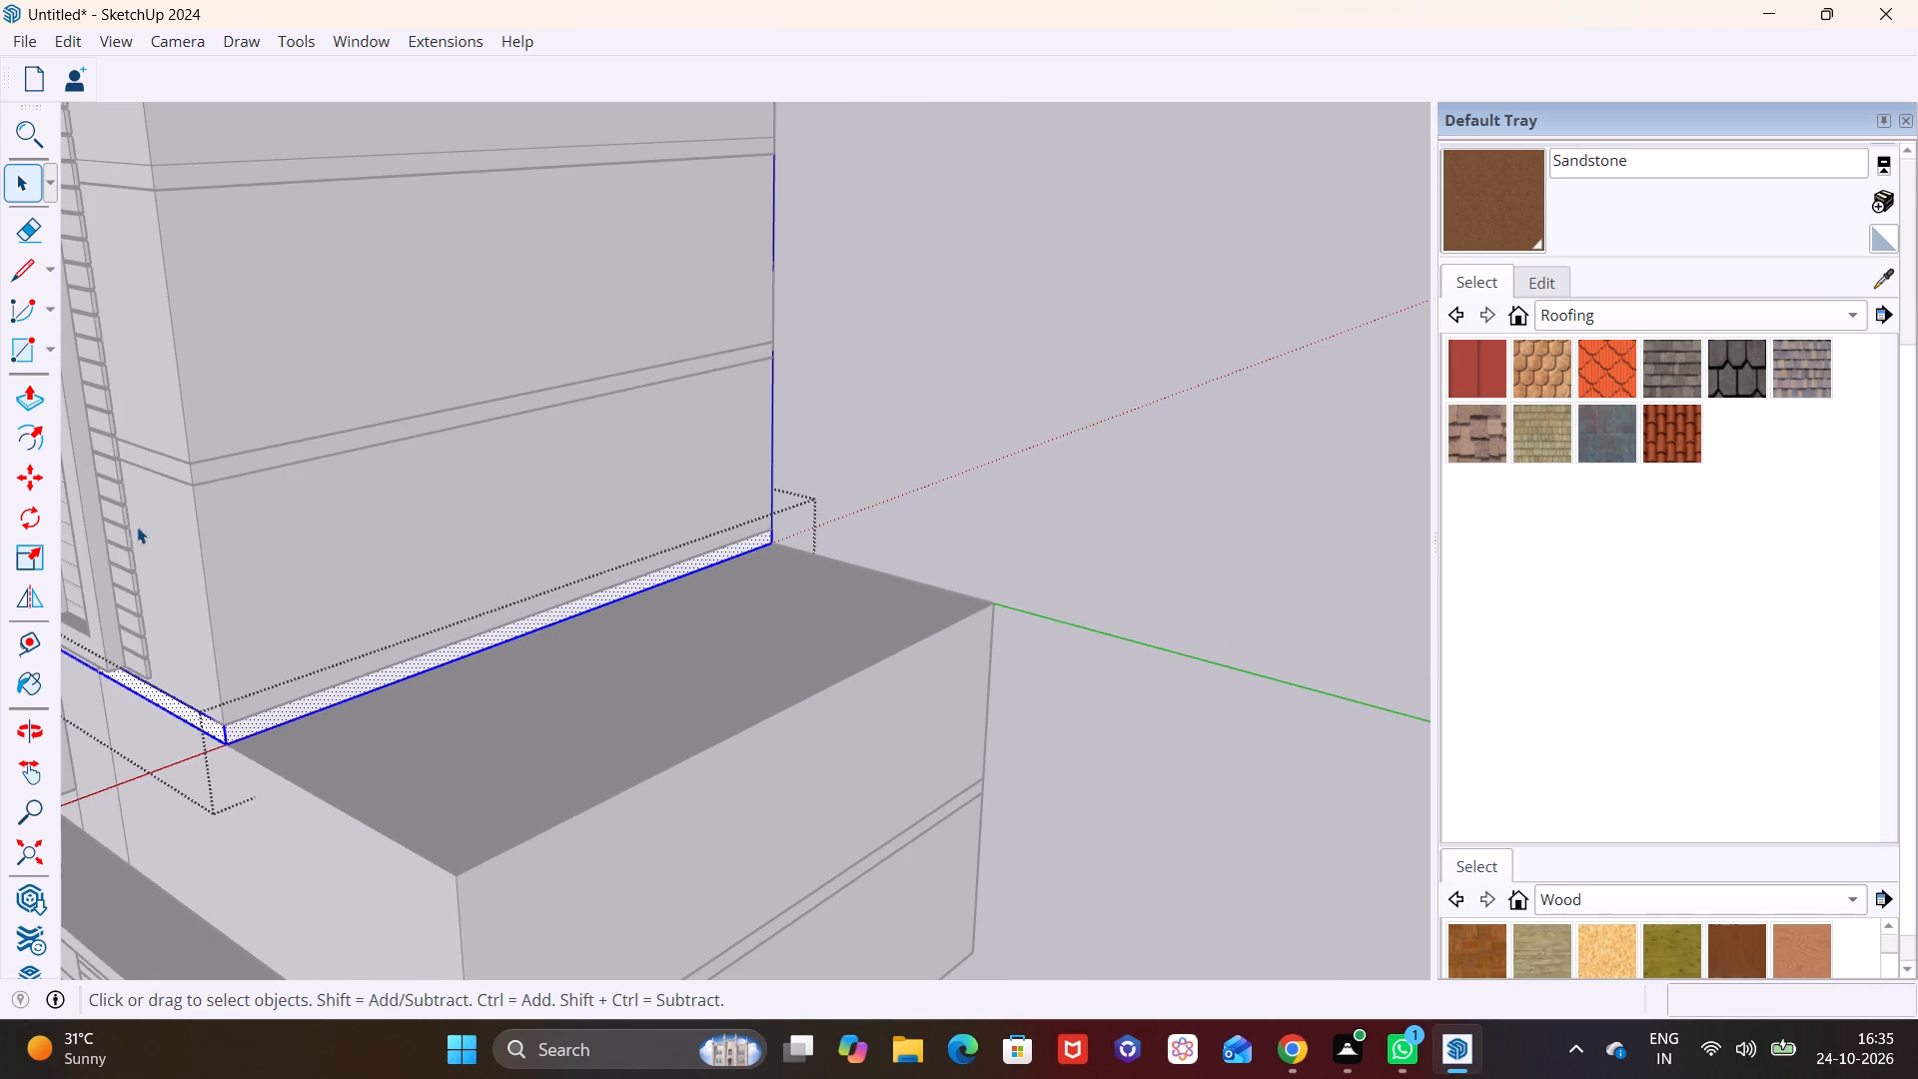
{"action": "left_click", "coordinate": [25, 390]}
{"action": "left_click", "coordinate": [368, 677]}
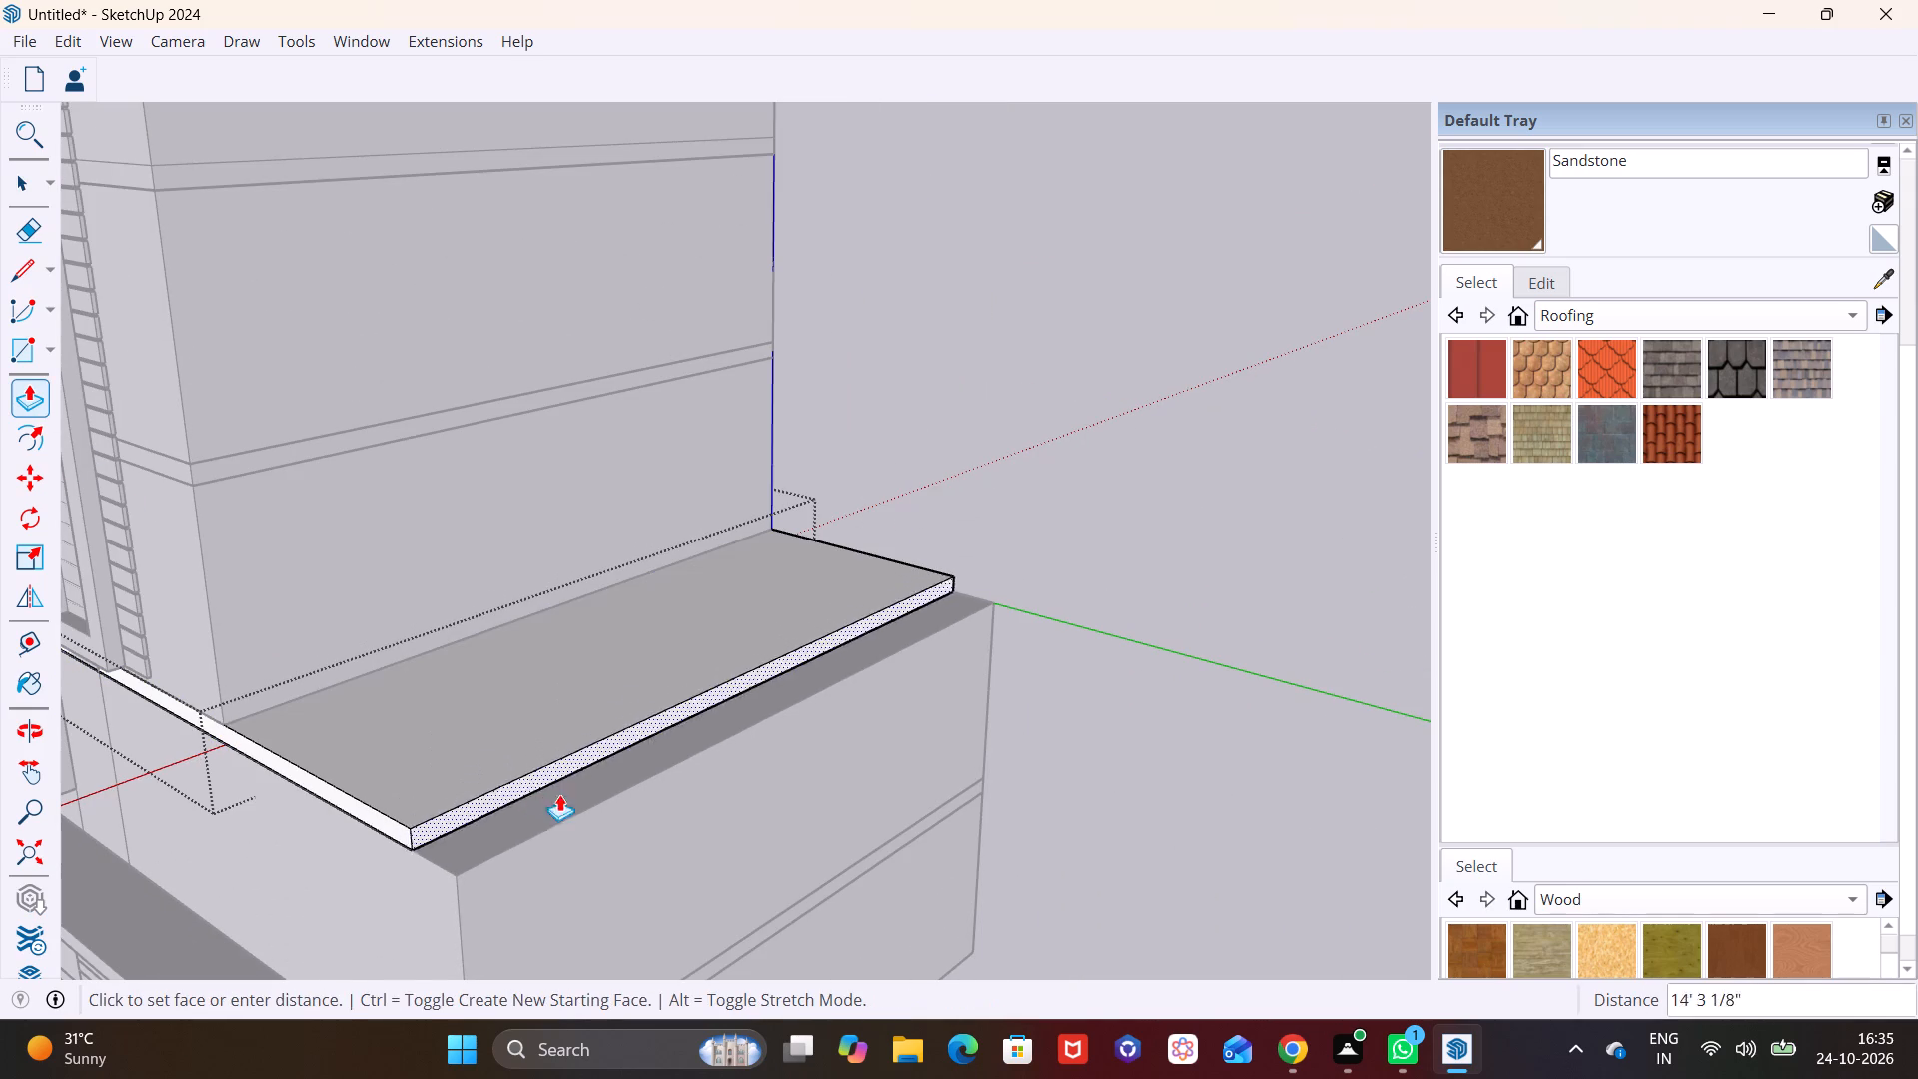
{"action": "left_click", "coordinate": [581, 810]}
{"action": "key", "text": "space"}
{"action": "left_click", "coordinate": [380, 578]}
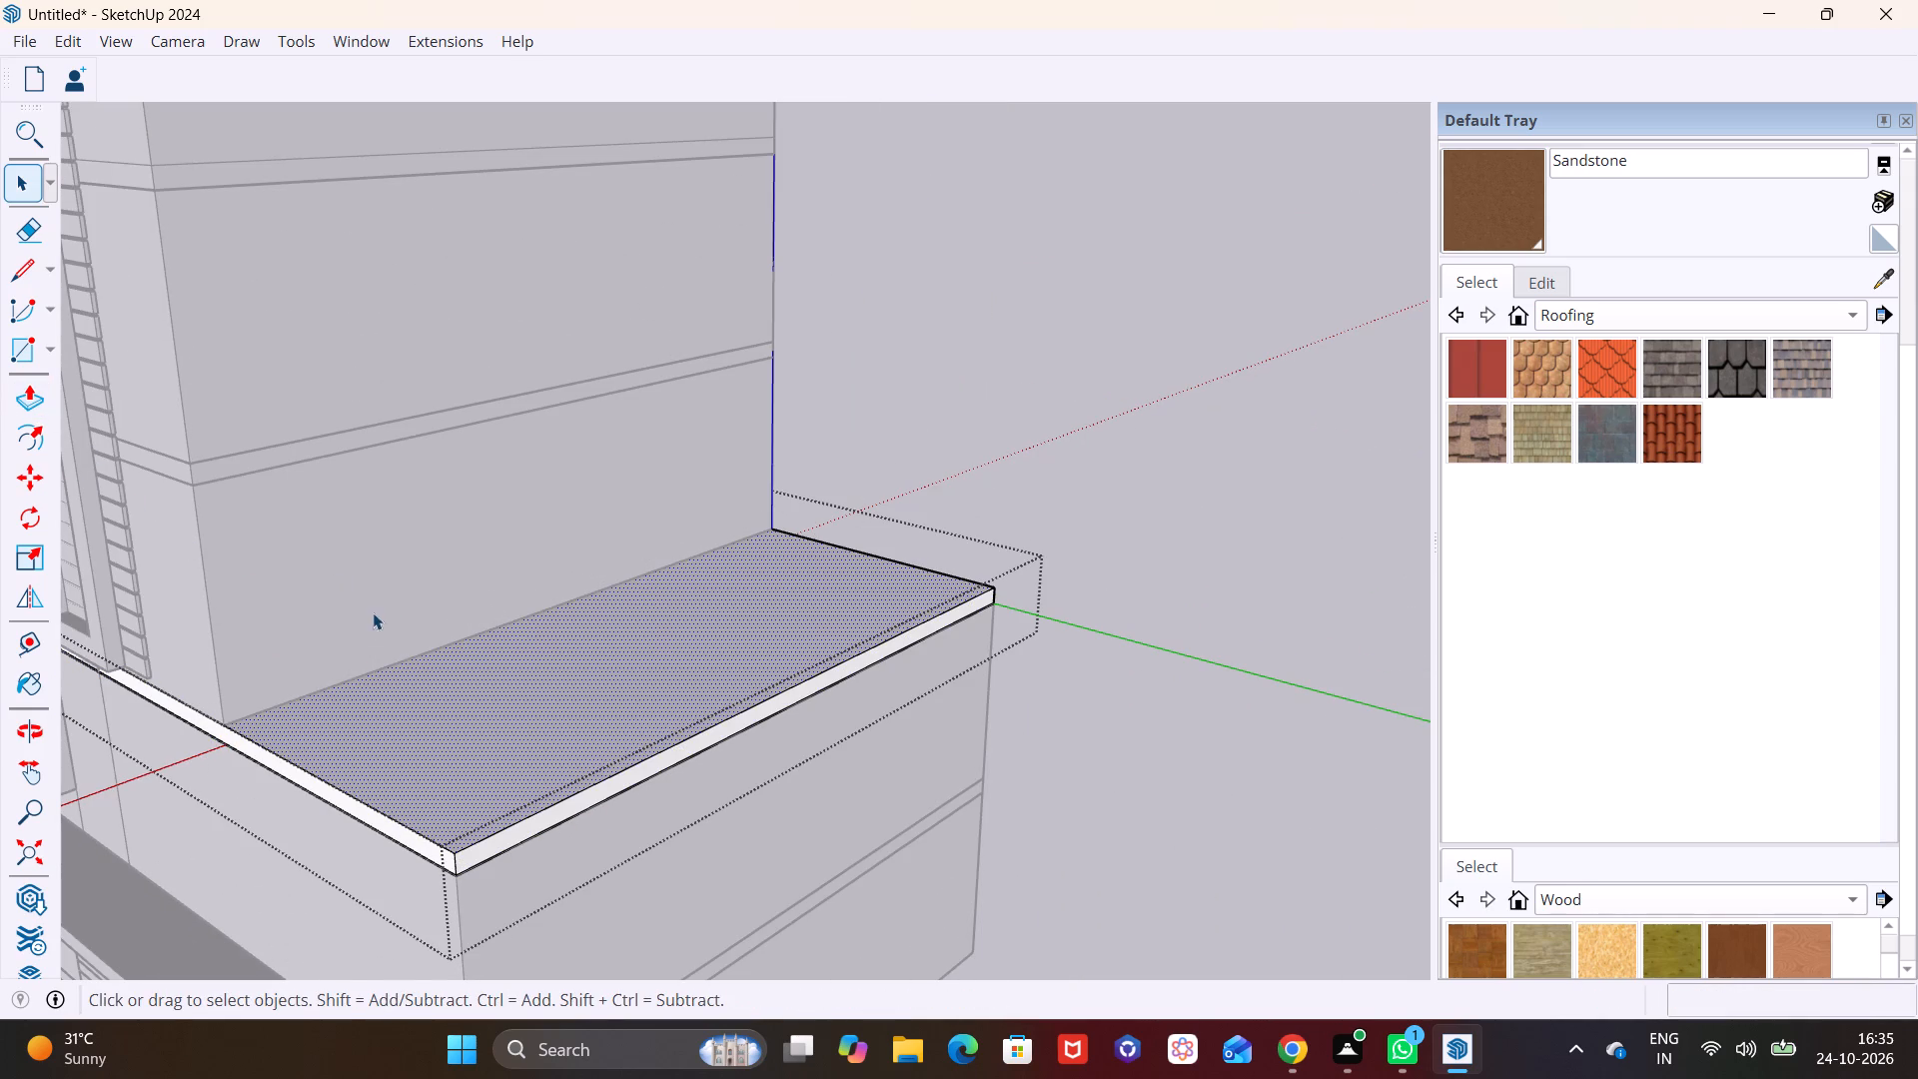
{"action": "left_click", "coordinate": [1010, 516]}
Push/Pull the side wall of the second storey above the ground floor outward by 17' 3 13/16", flush with the extension below.
{"action": "left_click", "coordinate": [479, 488]}
{"action": "left_click", "coordinate": [18, 405]}
{"action": "left_click", "coordinate": [343, 539]}
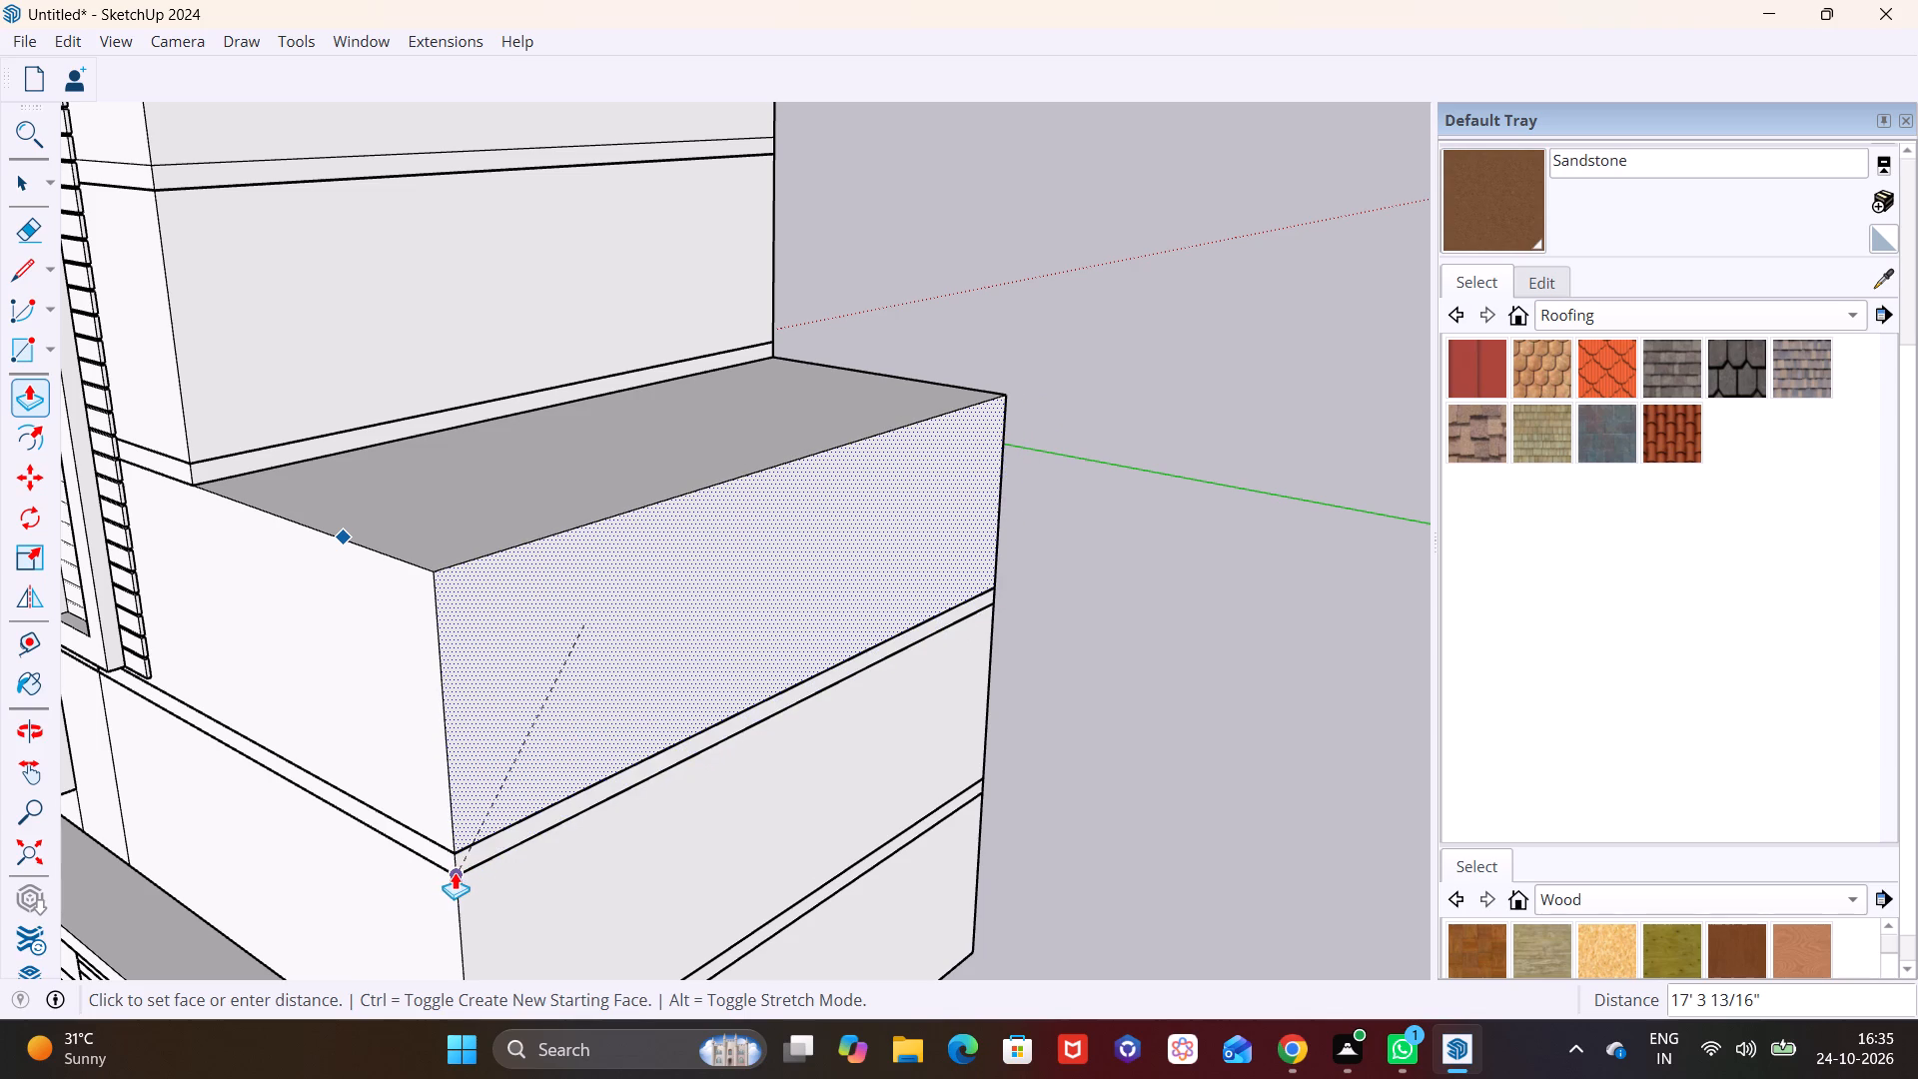
{"action": "left_click", "coordinate": [455, 872]}
Inside the next floor-band group up, Push/Pull the band's side face outward 17' 3 13/16" to cover the extended storey.
{"action": "scroll", "coordinate": [439, 733], "scroll_direction": "down", "scroll_amount": 3}
{"action": "middle_click_drag", "start_coordinate": [426, 650], "coordinate": [565, 852], "text": "shift"}
{"action": "scroll", "coordinate": [566, 770], "scroll_direction": "up", "scroll_amount": 3}
{"action": "key", "text": "space"}
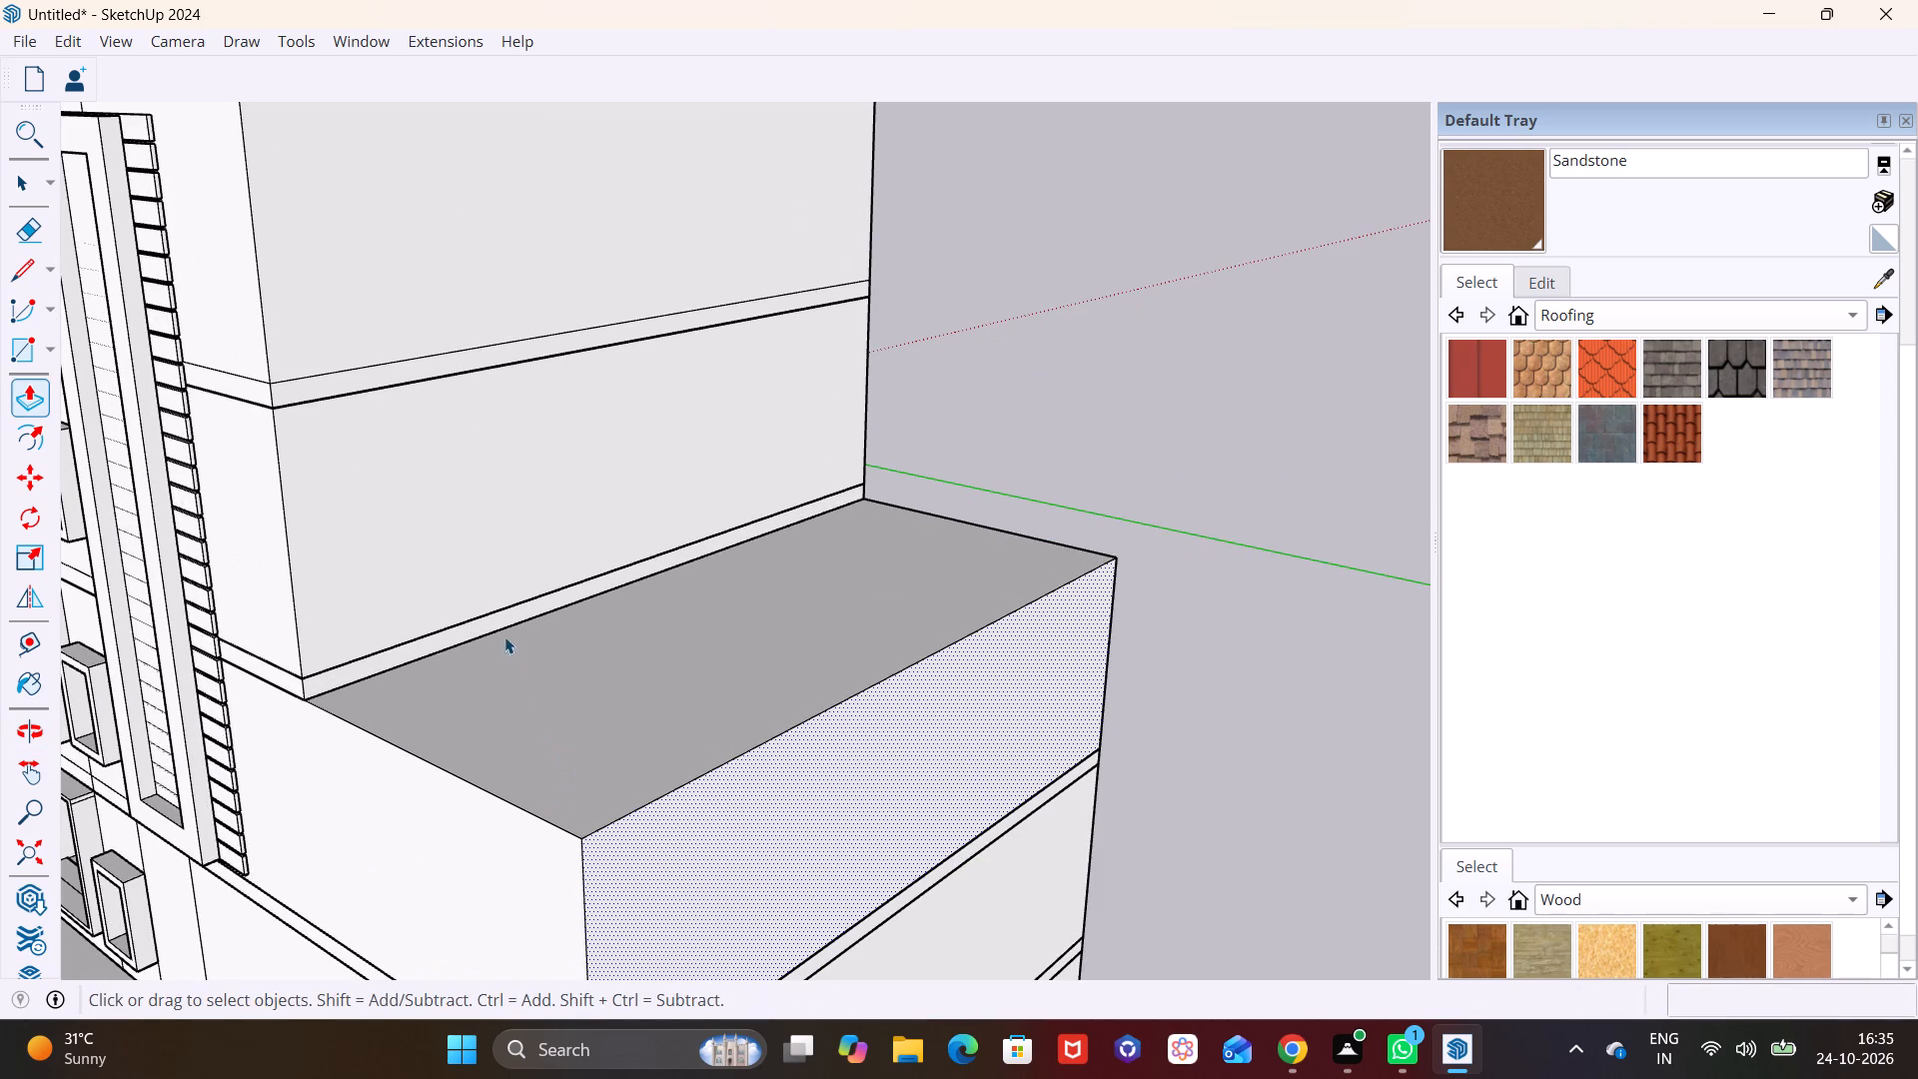
{"action": "triple_click", "coordinate": [498, 617]}
{"action": "left_click", "coordinate": [497, 616]}
{"action": "left_click", "coordinate": [488, 621]}
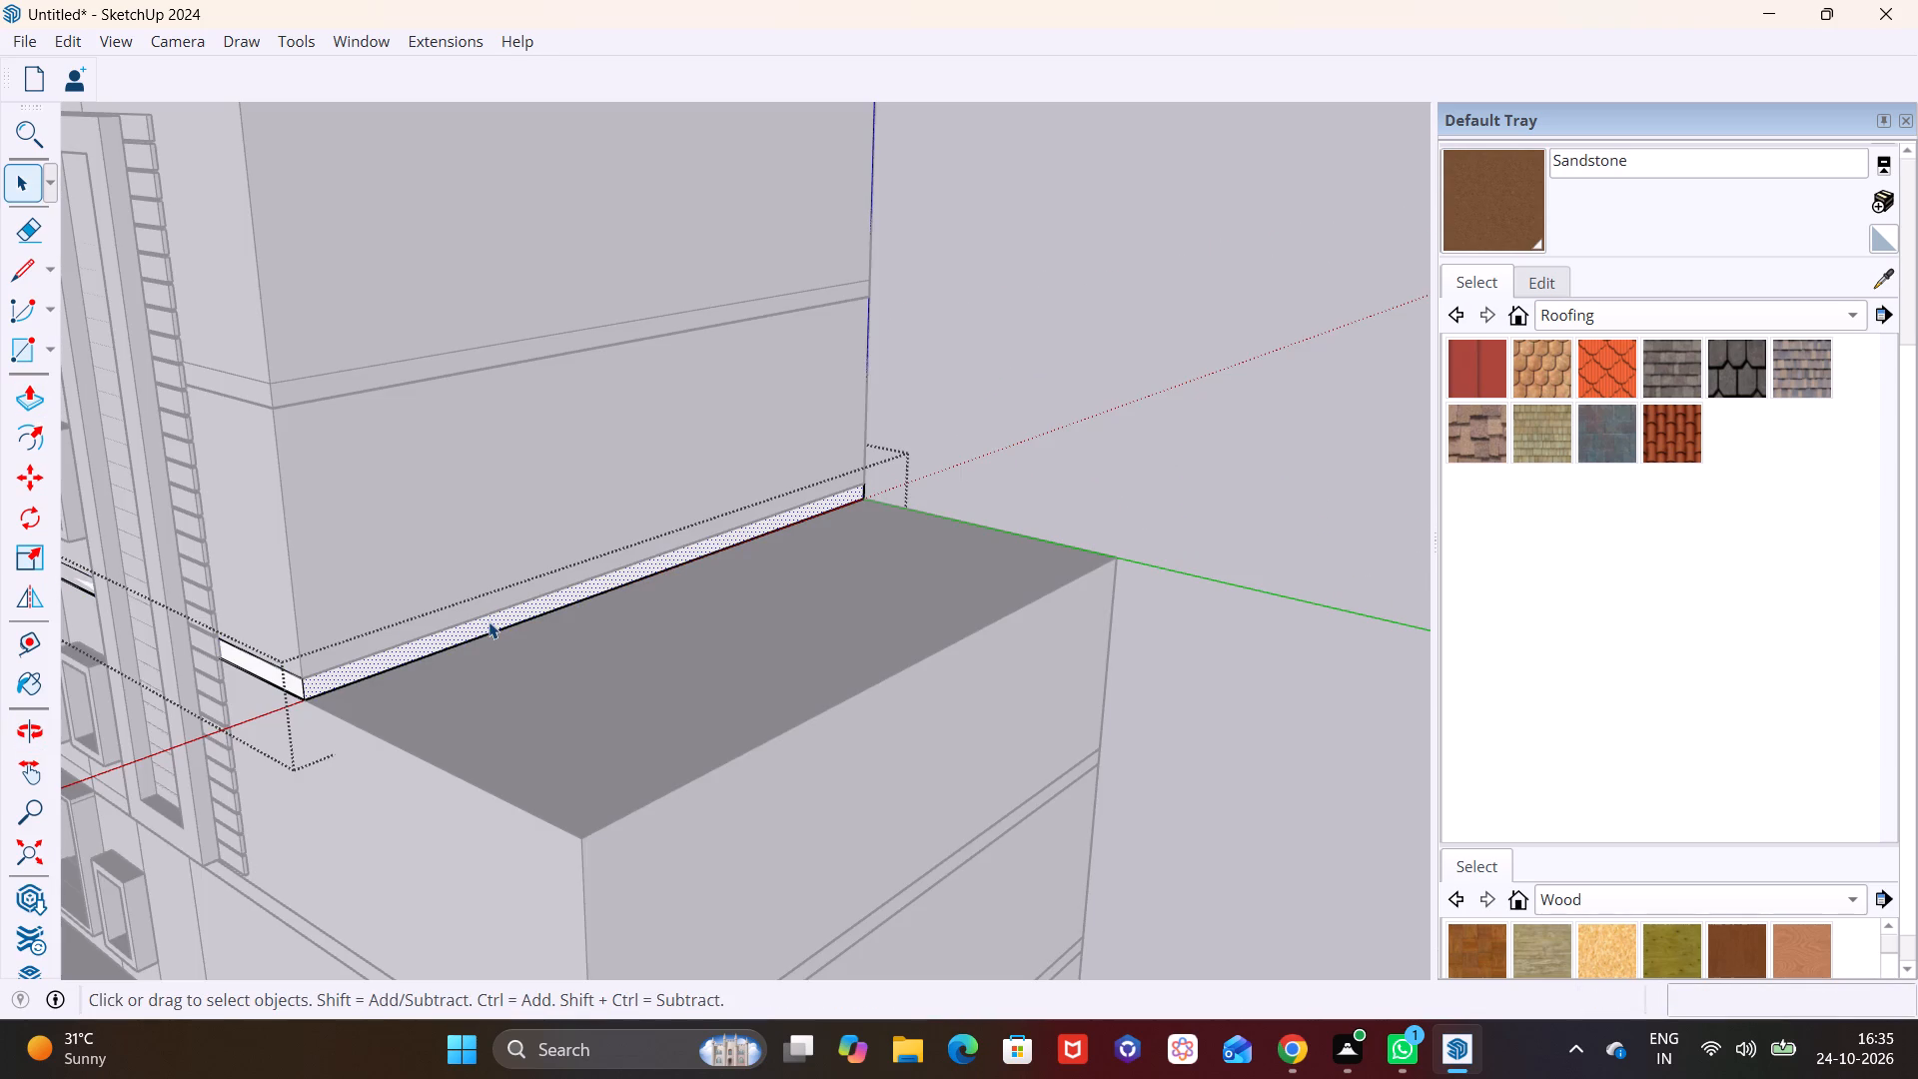
{"action": "left_click", "coordinate": [31, 398]}
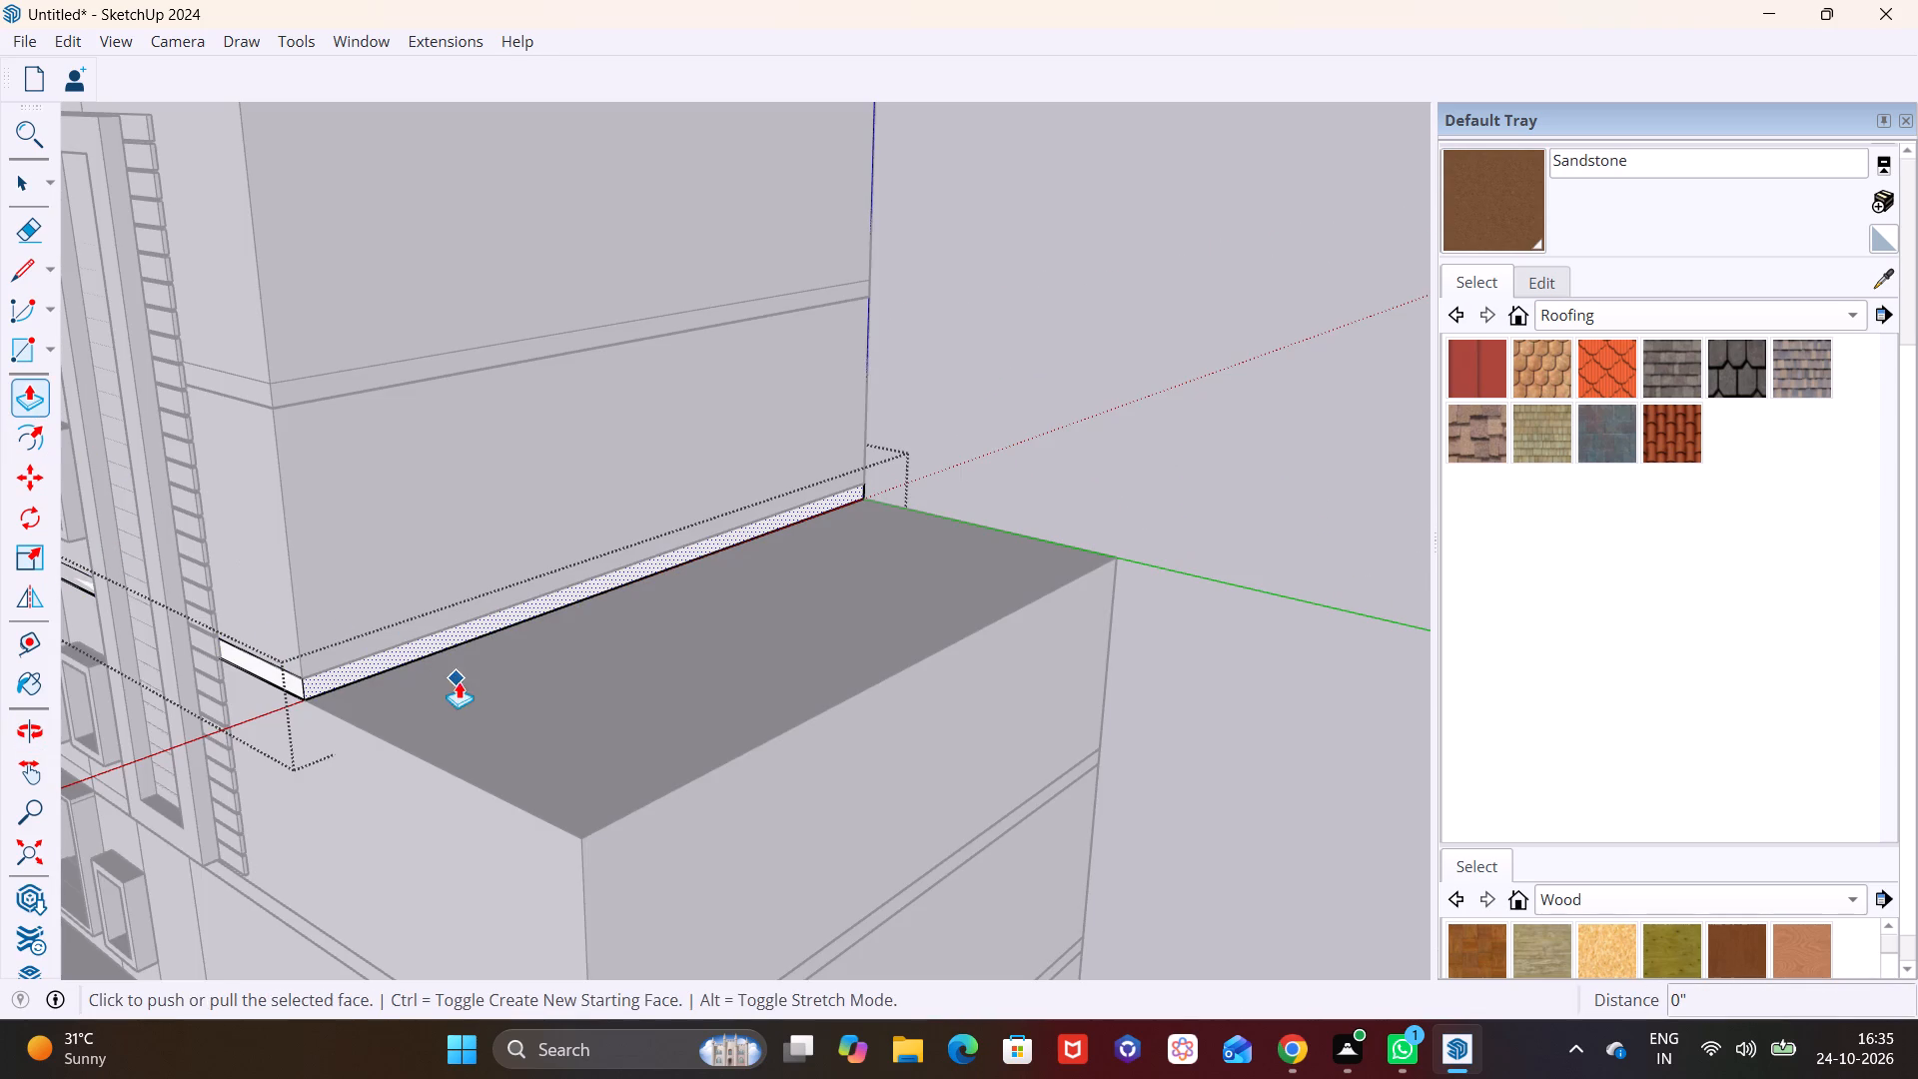
{"action": "left_click", "coordinate": [446, 640]}
{"action": "left_click", "coordinate": [594, 878]}
{"action": "scroll", "coordinate": [522, 723], "scroll_direction": "down", "scroll_amount": 3}
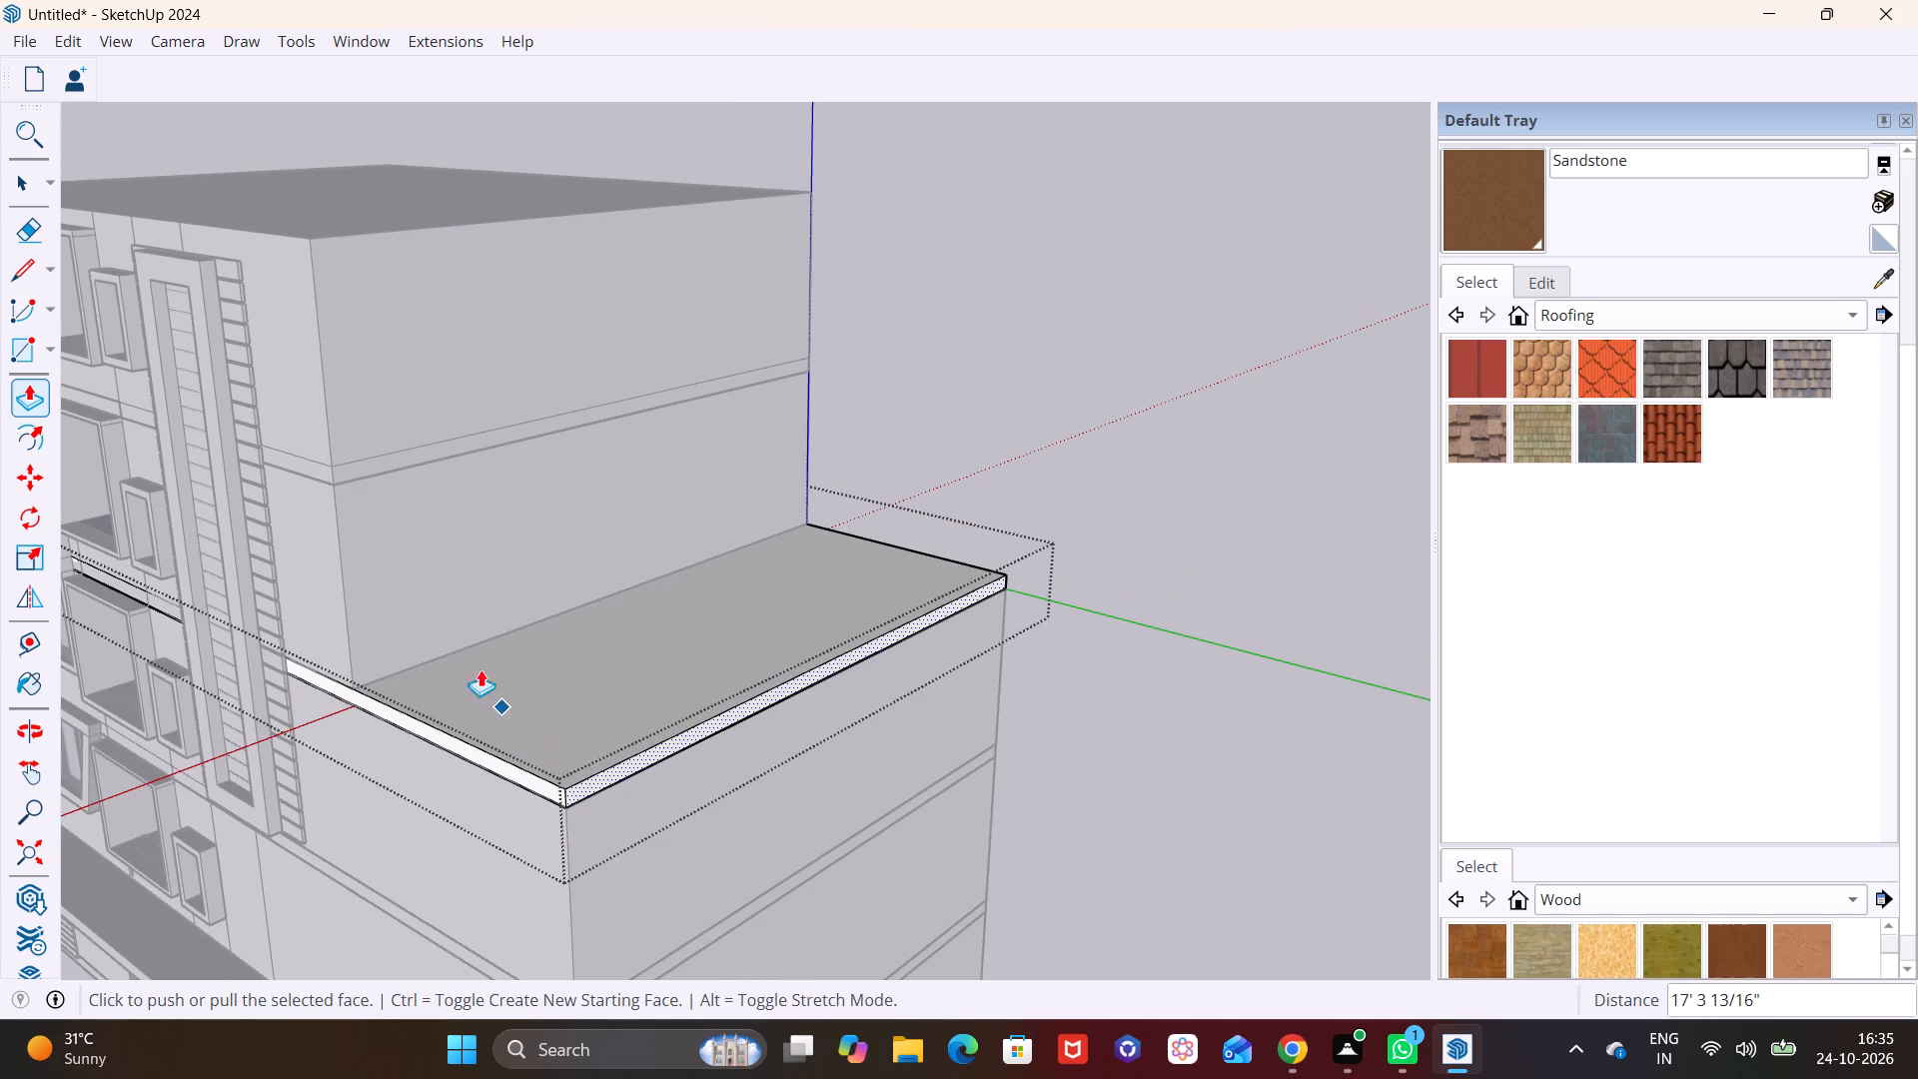
{"action": "key", "text": "space"}
{"action": "left_click", "coordinate": [476, 585]}
{"action": "key", "text": "space"}
{"action": "left_click", "coordinate": [1003, 429]}
Push/Pull the side wall of the storey below the top floor outward until flush with the extended floor band beneath it.
{"action": "left_click", "coordinate": [458, 534]}
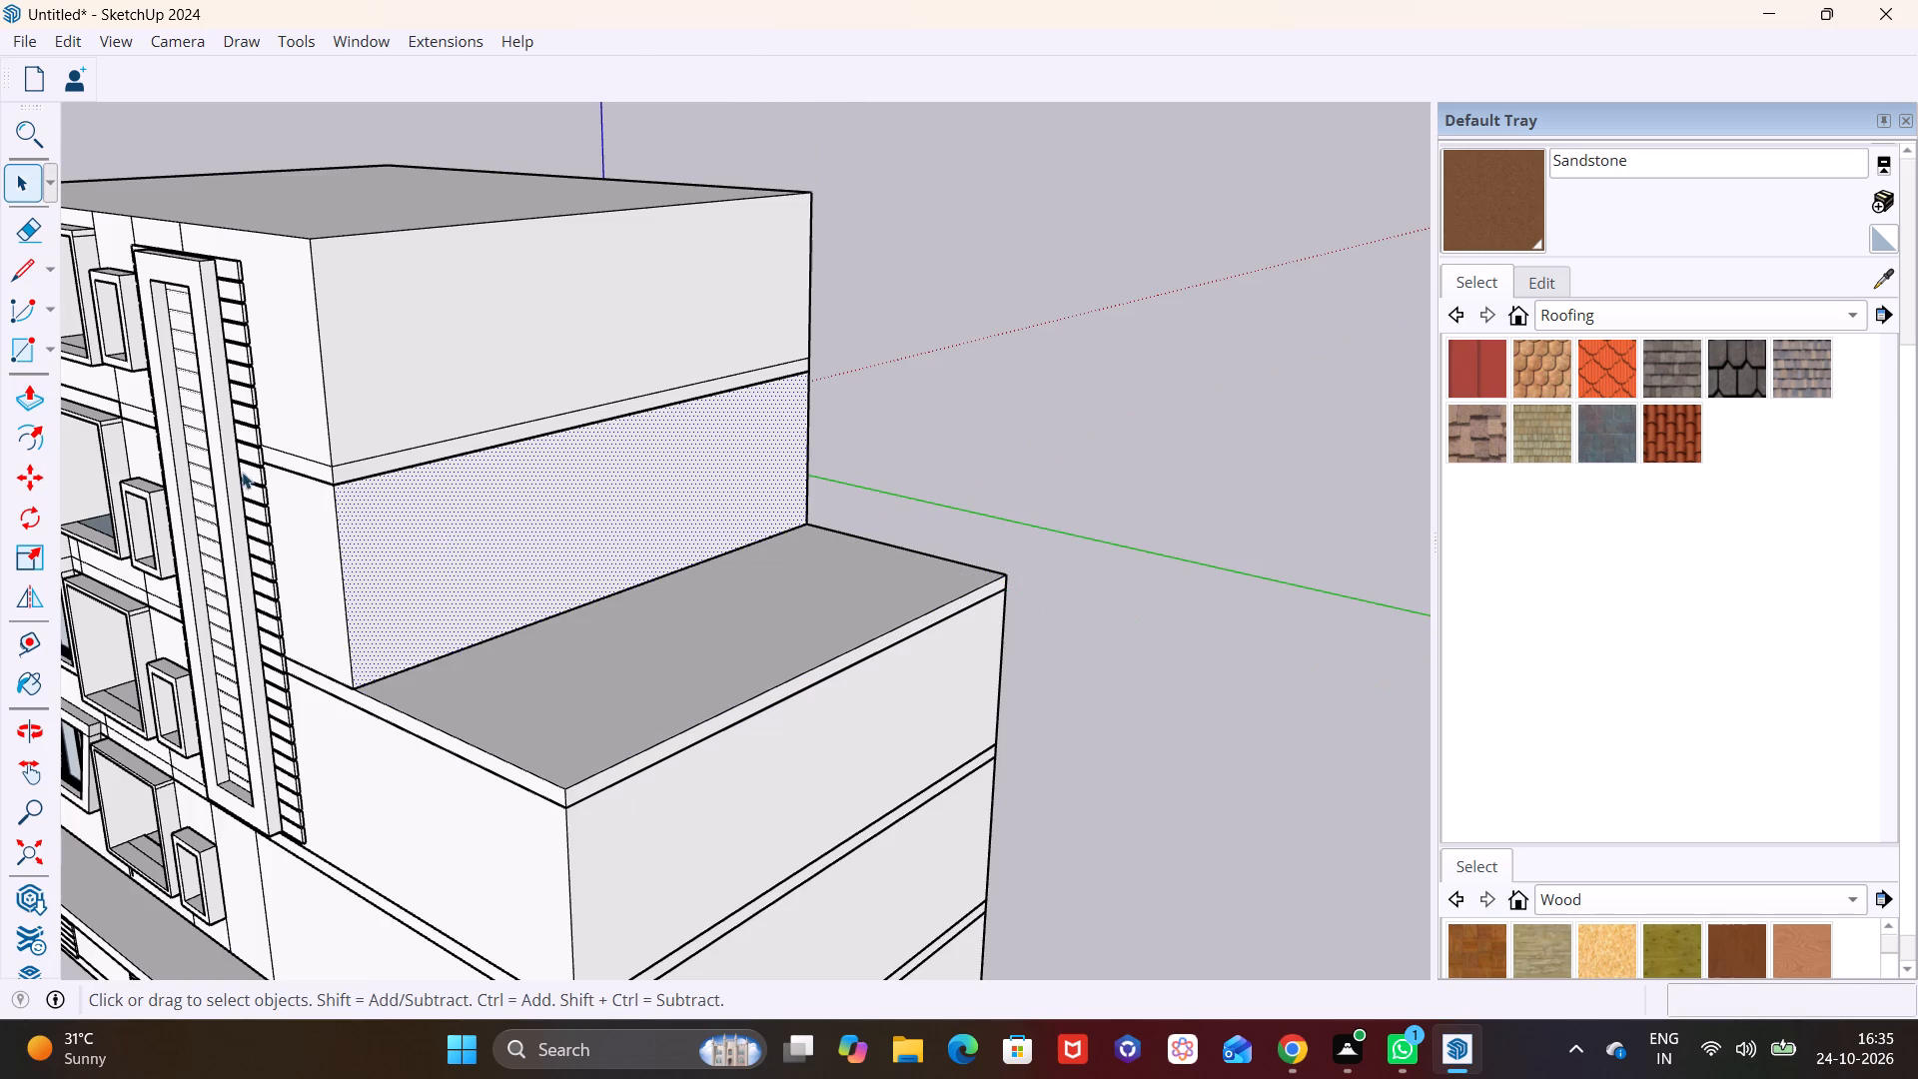
{"action": "left_click", "coordinate": [39, 395]}
{"action": "left_click", "coordinate": [440, 589]}
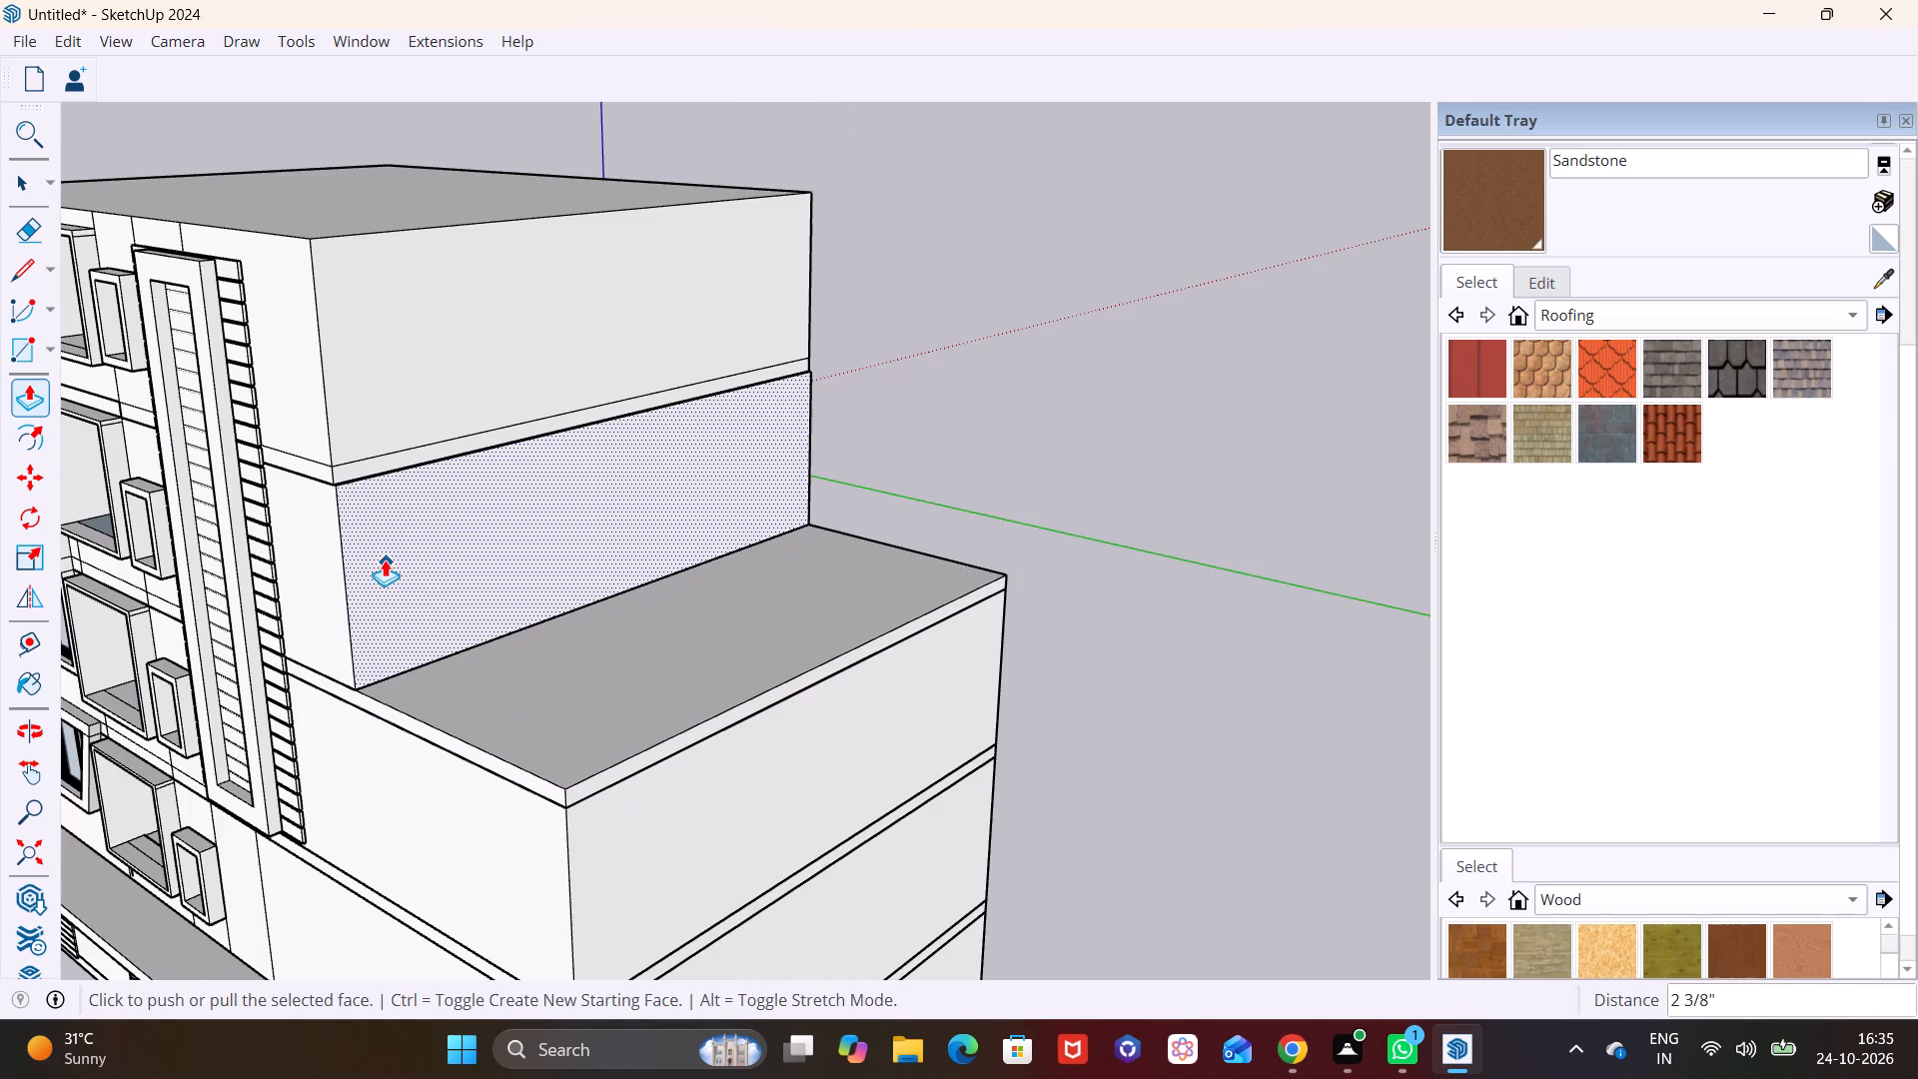
{"action": "left_click", "coordinate": [385, 559]}
{"action": "left_click", "coordinate": [561, 816]}
Push/Pull the top storey's side wall outward by 17' 3 13/16", flush with the extended storeys below.
{"action": "scroll", "coordinate": [539, 716], "scroll_direction": "down", "scroll_amount": 3}
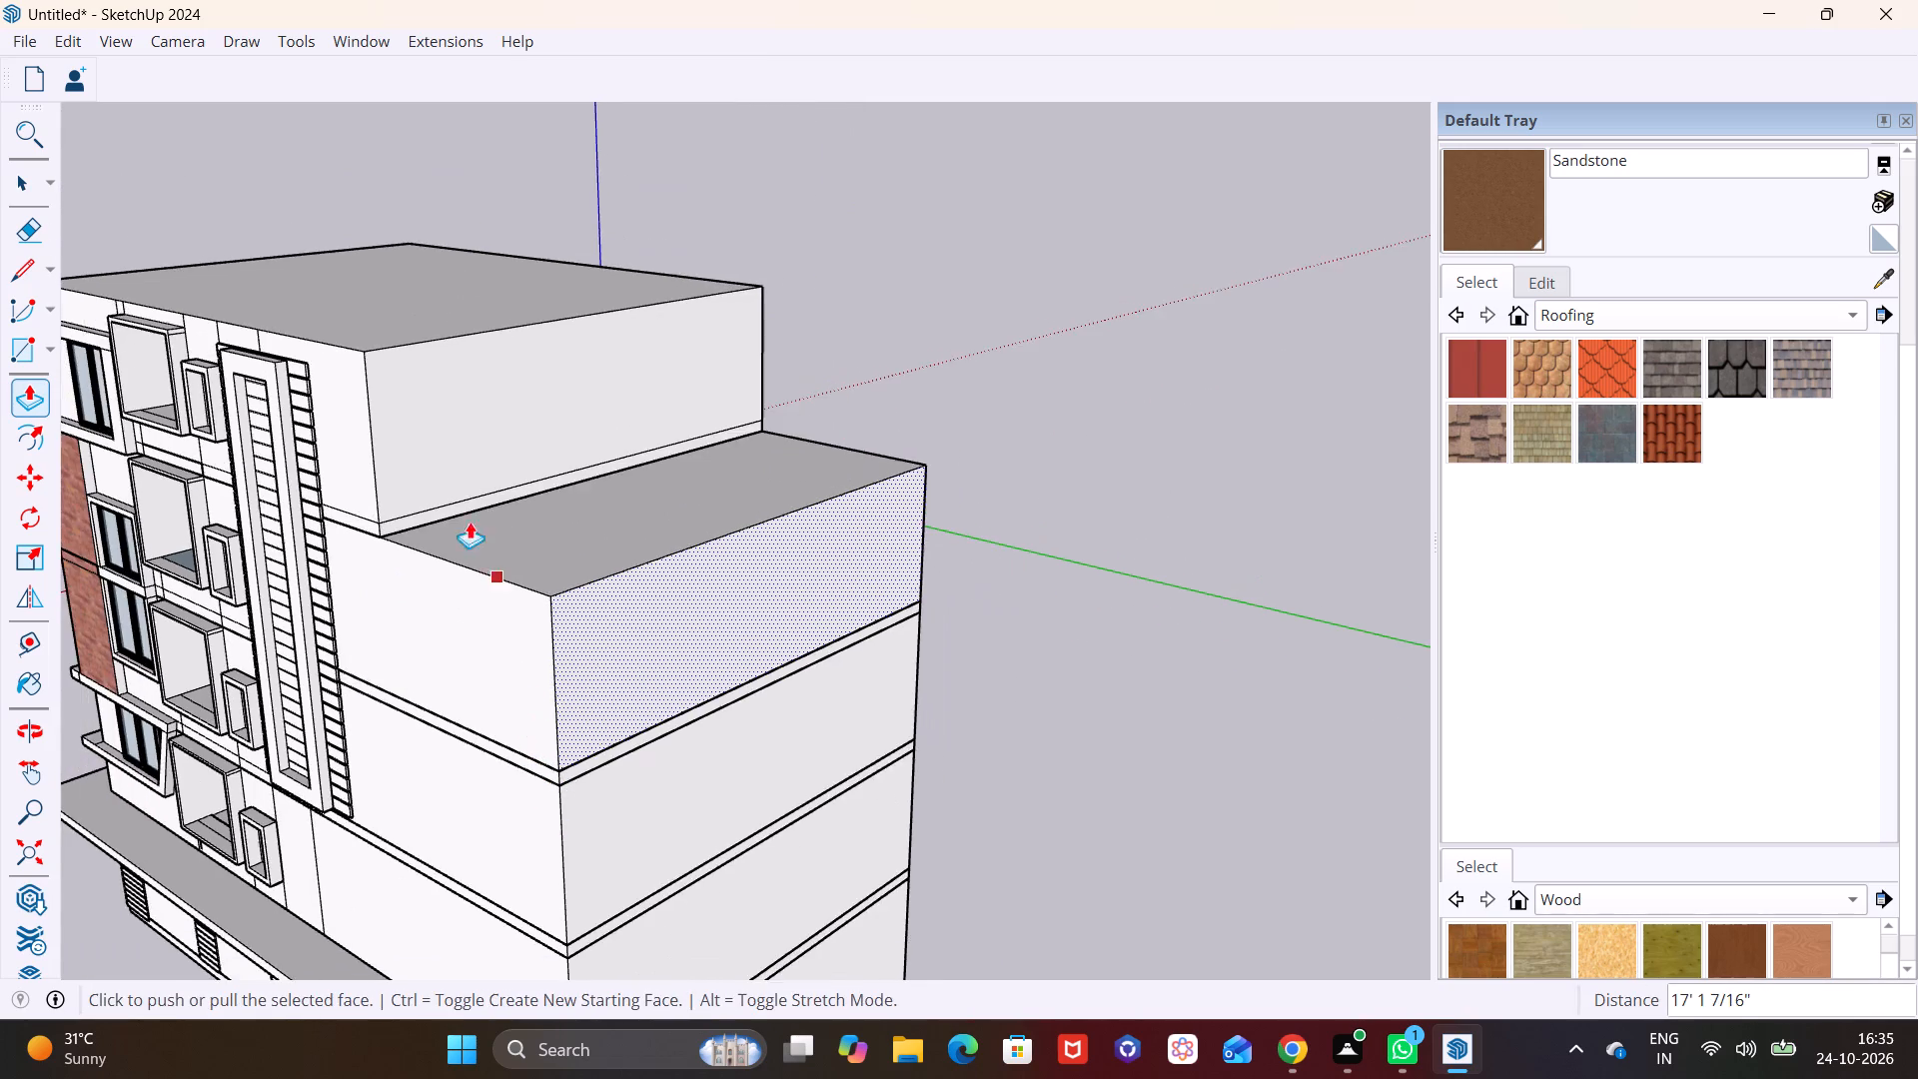
{"action": "middle_click_drag", "start_coordinate": [457, 548], "coordinate": [471, 703], "text": "shift"}
{"action": "scroll", "coordinate": [471, 703], "scroll_direction": "down", "scroll_amount": 1, "text": "shift"}
{"action": "scroll", "coordinate": [492, 639], "scroll_direction": "up", "scroll_amount": 8}
{"action": "key", "text": "space"}
{"action": "triple_click", "coordinate": [456, 677]}
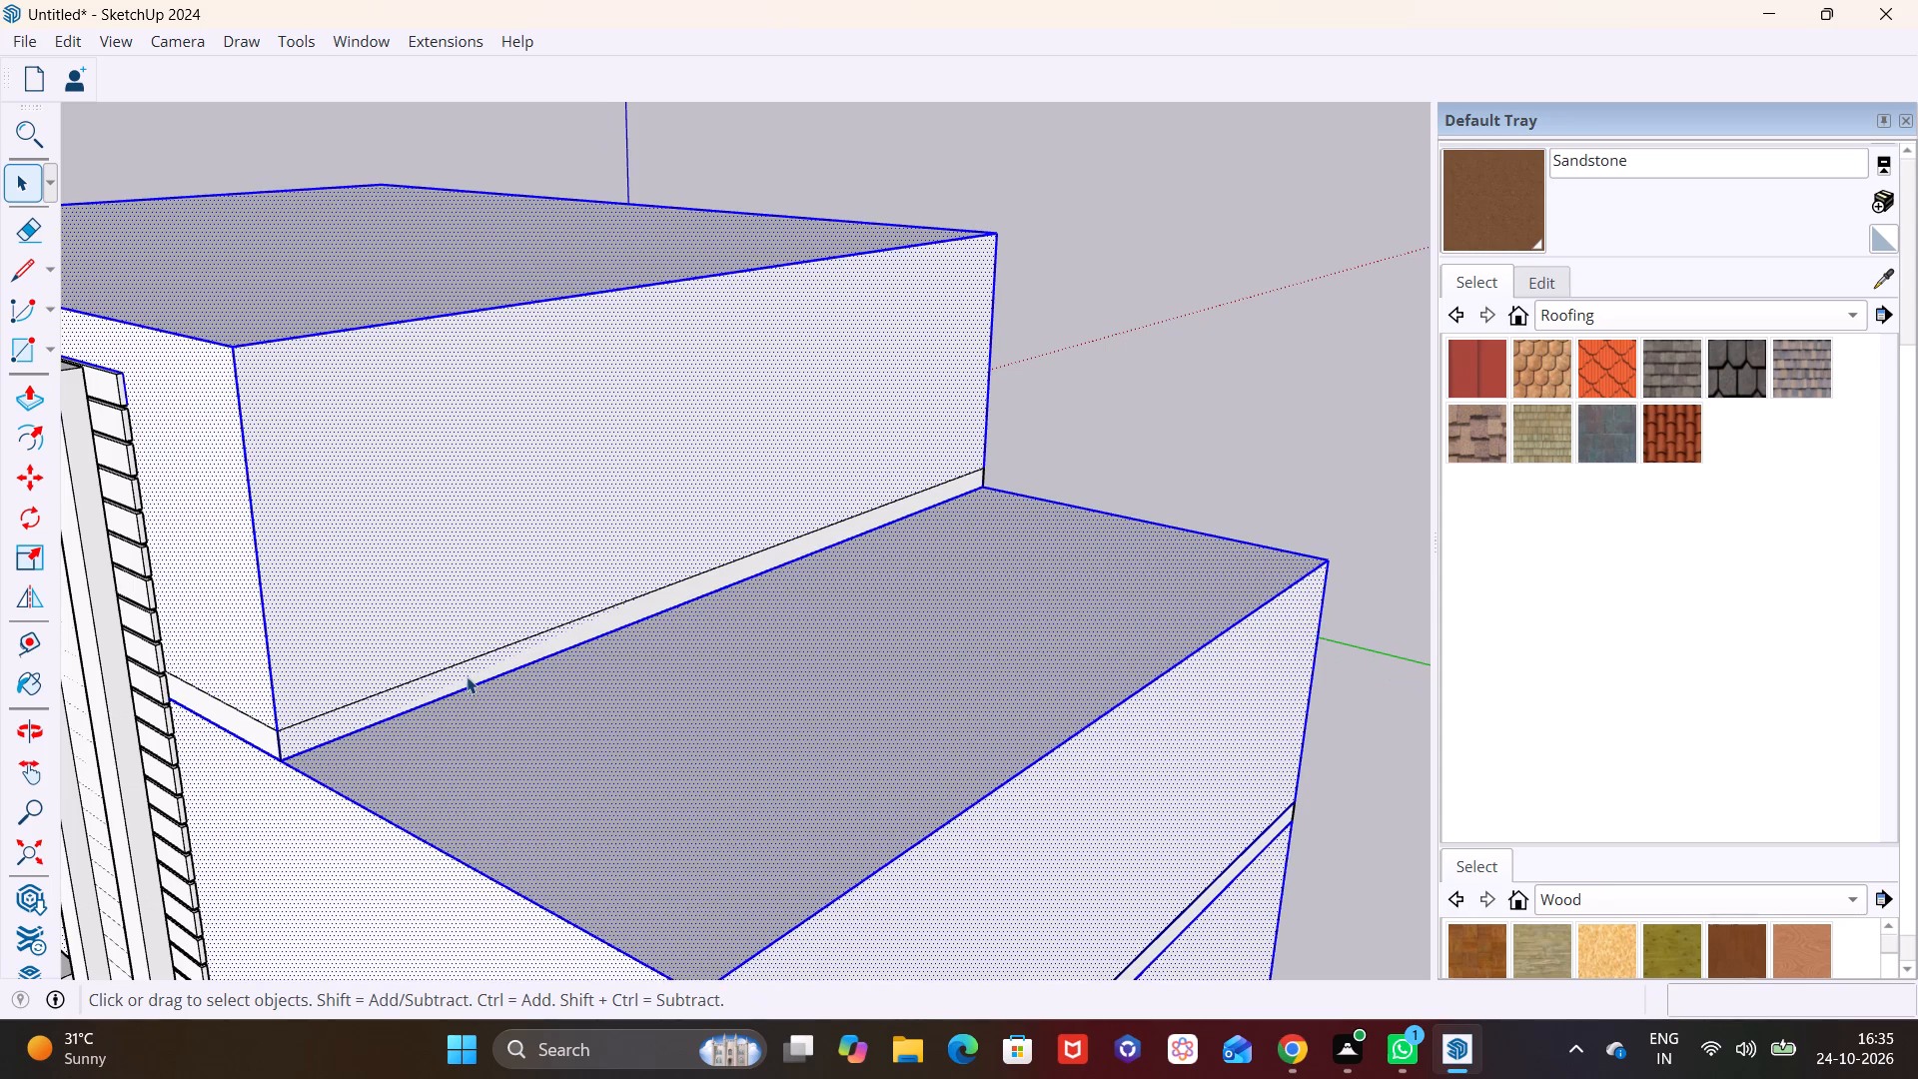
{"action": "left_click", "coordinate": [467, 676]}
{"action": "left_click", "coordinate": [28, 401]}
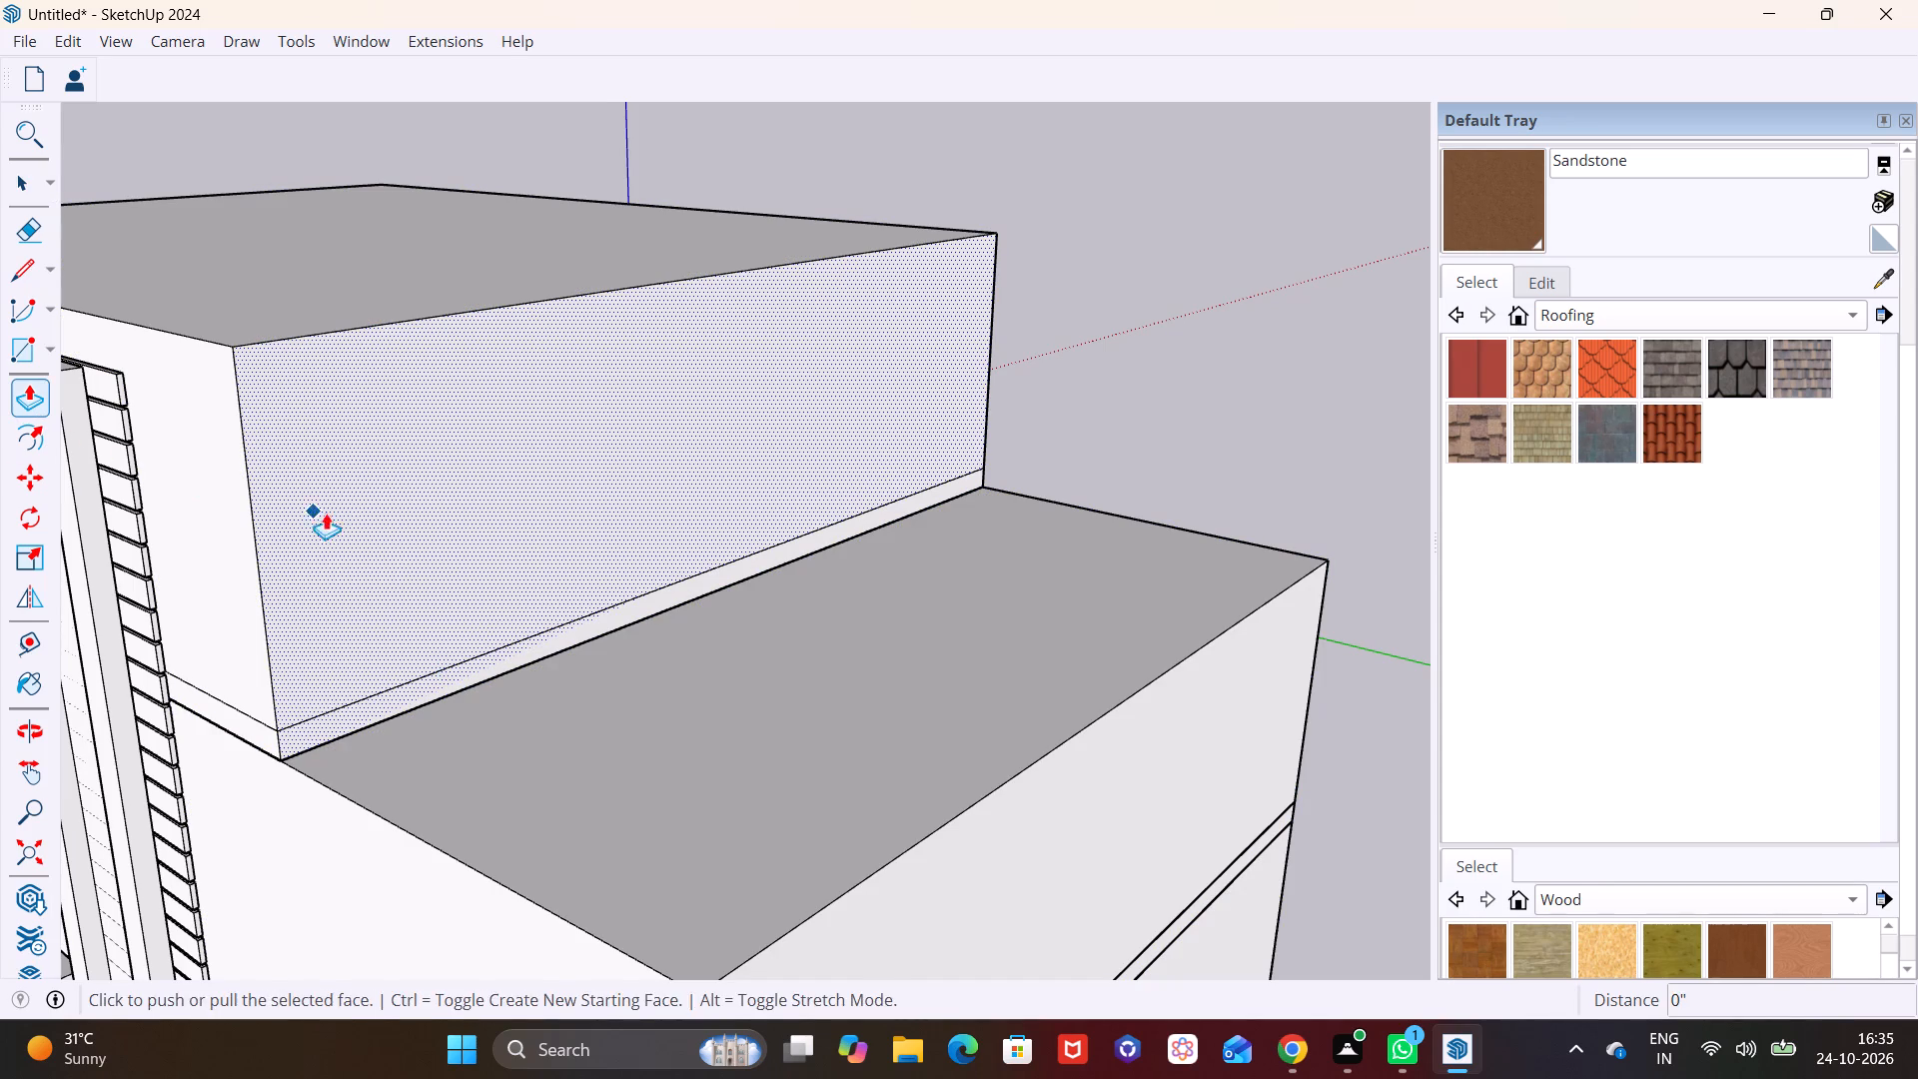
{"action": "left_click", "coordinate": [343, 507]}
{"action": "scroll", "coordinate": [830, 828], "scroll_direction": "down", "scroll_amount": 1}
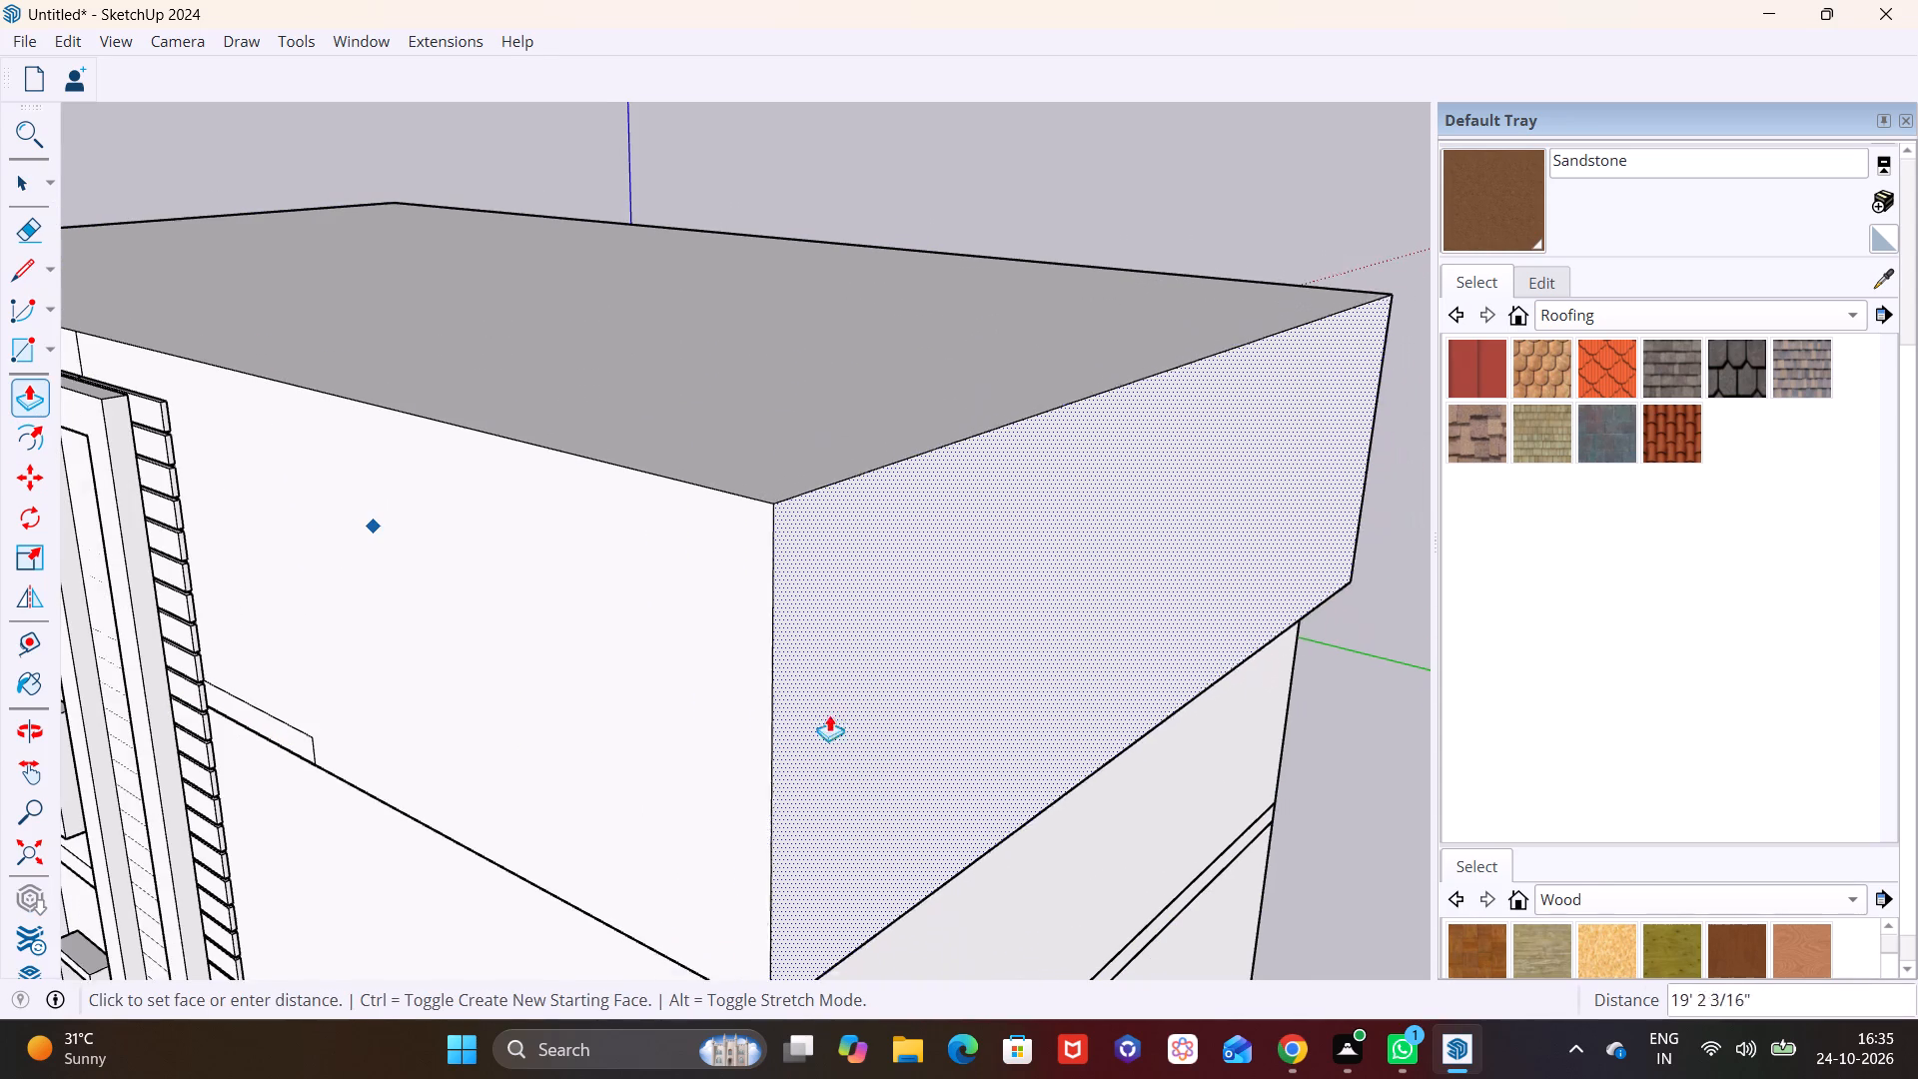
{"action": "middle_click_drag", "start_coordinate": [829, 669], "coordinate": [822, 643]}
{"action": "left_click", "coordinate": [697, 967]}
{"action": "scroll", "coordinate": [656, 807], "scroll_direction": "down", "scroll_amount": 7}
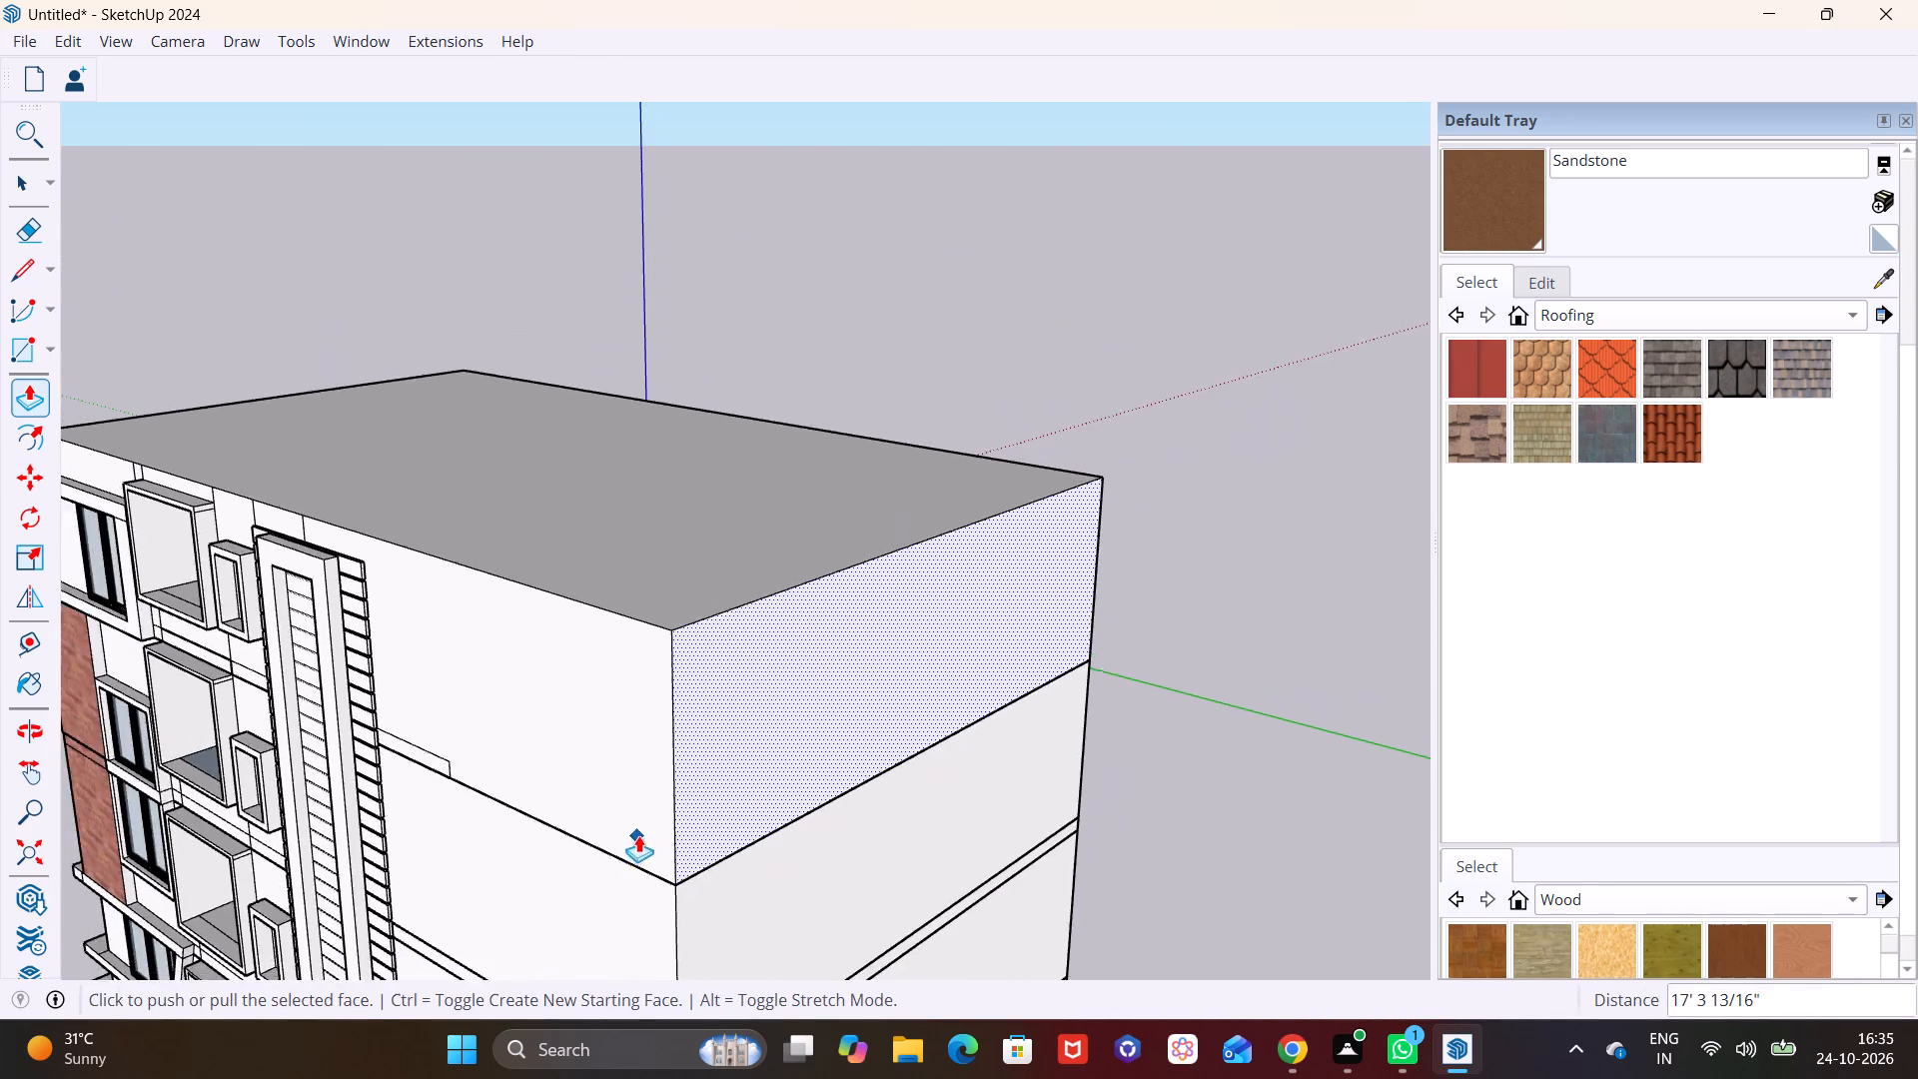
Delete the leftover short floor-band strip running behind the vertical framed band at the base of the top storey.
{"action": "middle_click_drag", "start_coordinate": [640, 832], "coordinate": [939, 698]}
{"action": "scroll", "coordinate": [692, 623], "scroll_direction": "up", "scroll_amount": 7}
{"action": "key", "text": "space"}
{"action": "left_click", "coordinate": [720, 668]}
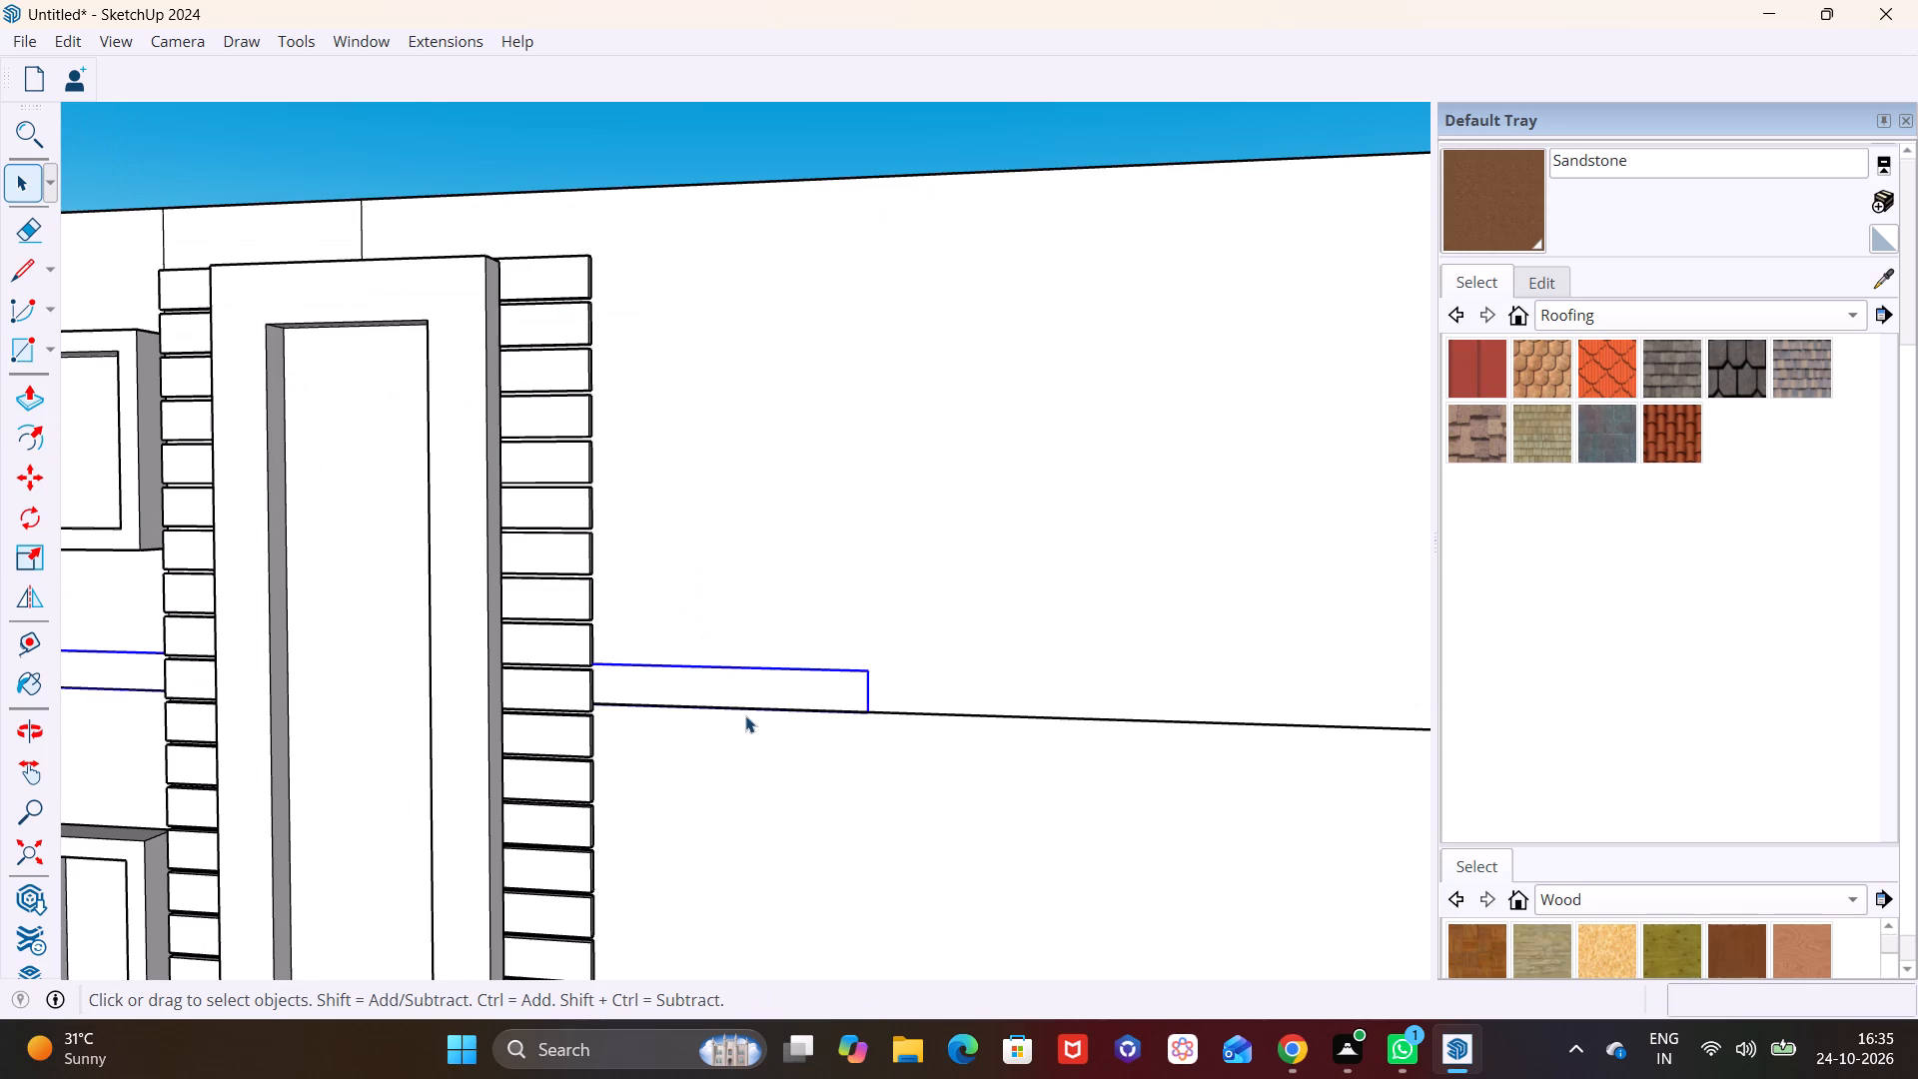
{"action": "key", "text": "Delete"}
Examine the widened building's front and side facades from several angles, from the whole model down to the upper storeys.
{"action": "scroll", "coordinate": [747, 755], "scroll_direction": "down", "scroll_amount": 11}
{"action": "middle_click_drag", "start_coordinate": [768, 801], "coordinate": [955, 774]}
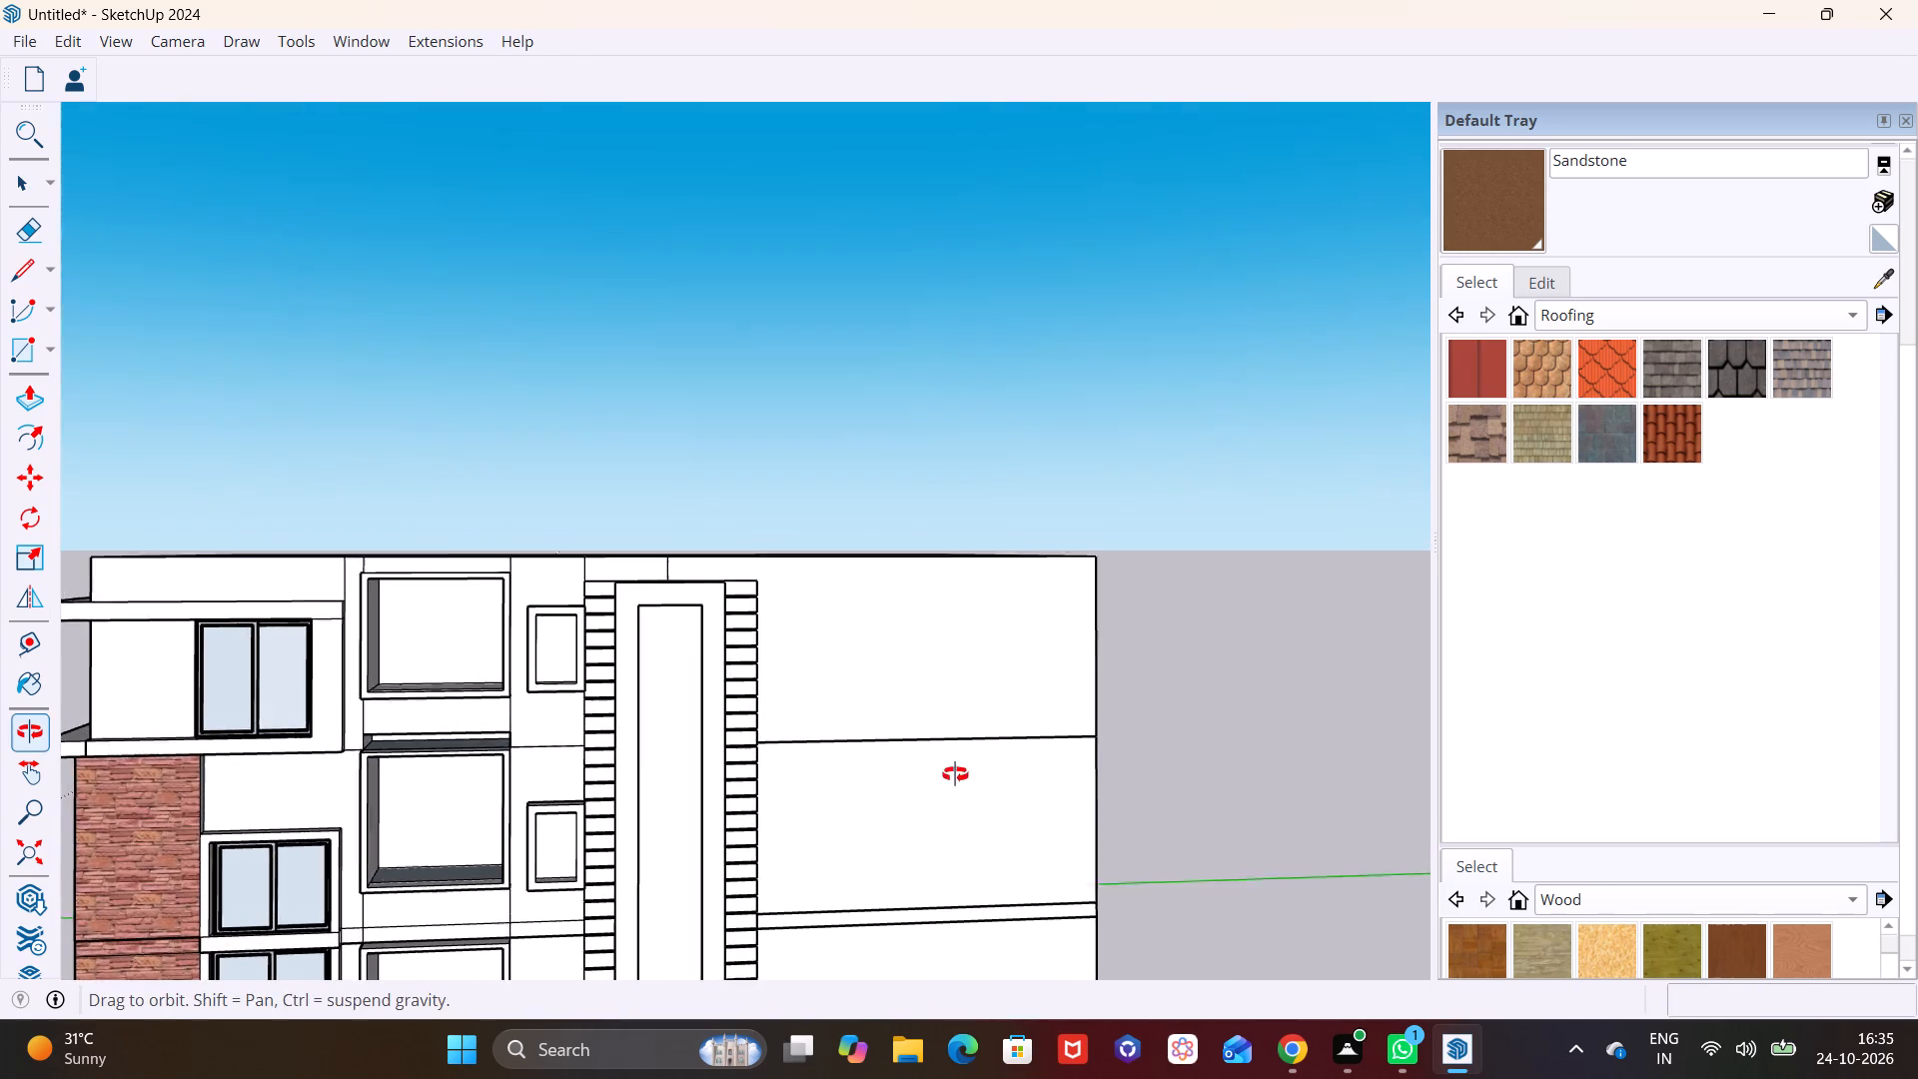
{"action": "middle_click_drag", "start_coordinate": [955, 774], "coordinate": [959, 771]}
{"action": "scroll", "coordinate": [861, 805], "scroll_direction": "down", "scroll_amount": 3}
{"action": "middle_click_drag", "start_coordinate": [863, 813], "coordinate": [810, 575], "text": "shift"}
{"action": "middle_click_drag", "start_coordinate": [815, 765], "coordinate": [1098, 820]}
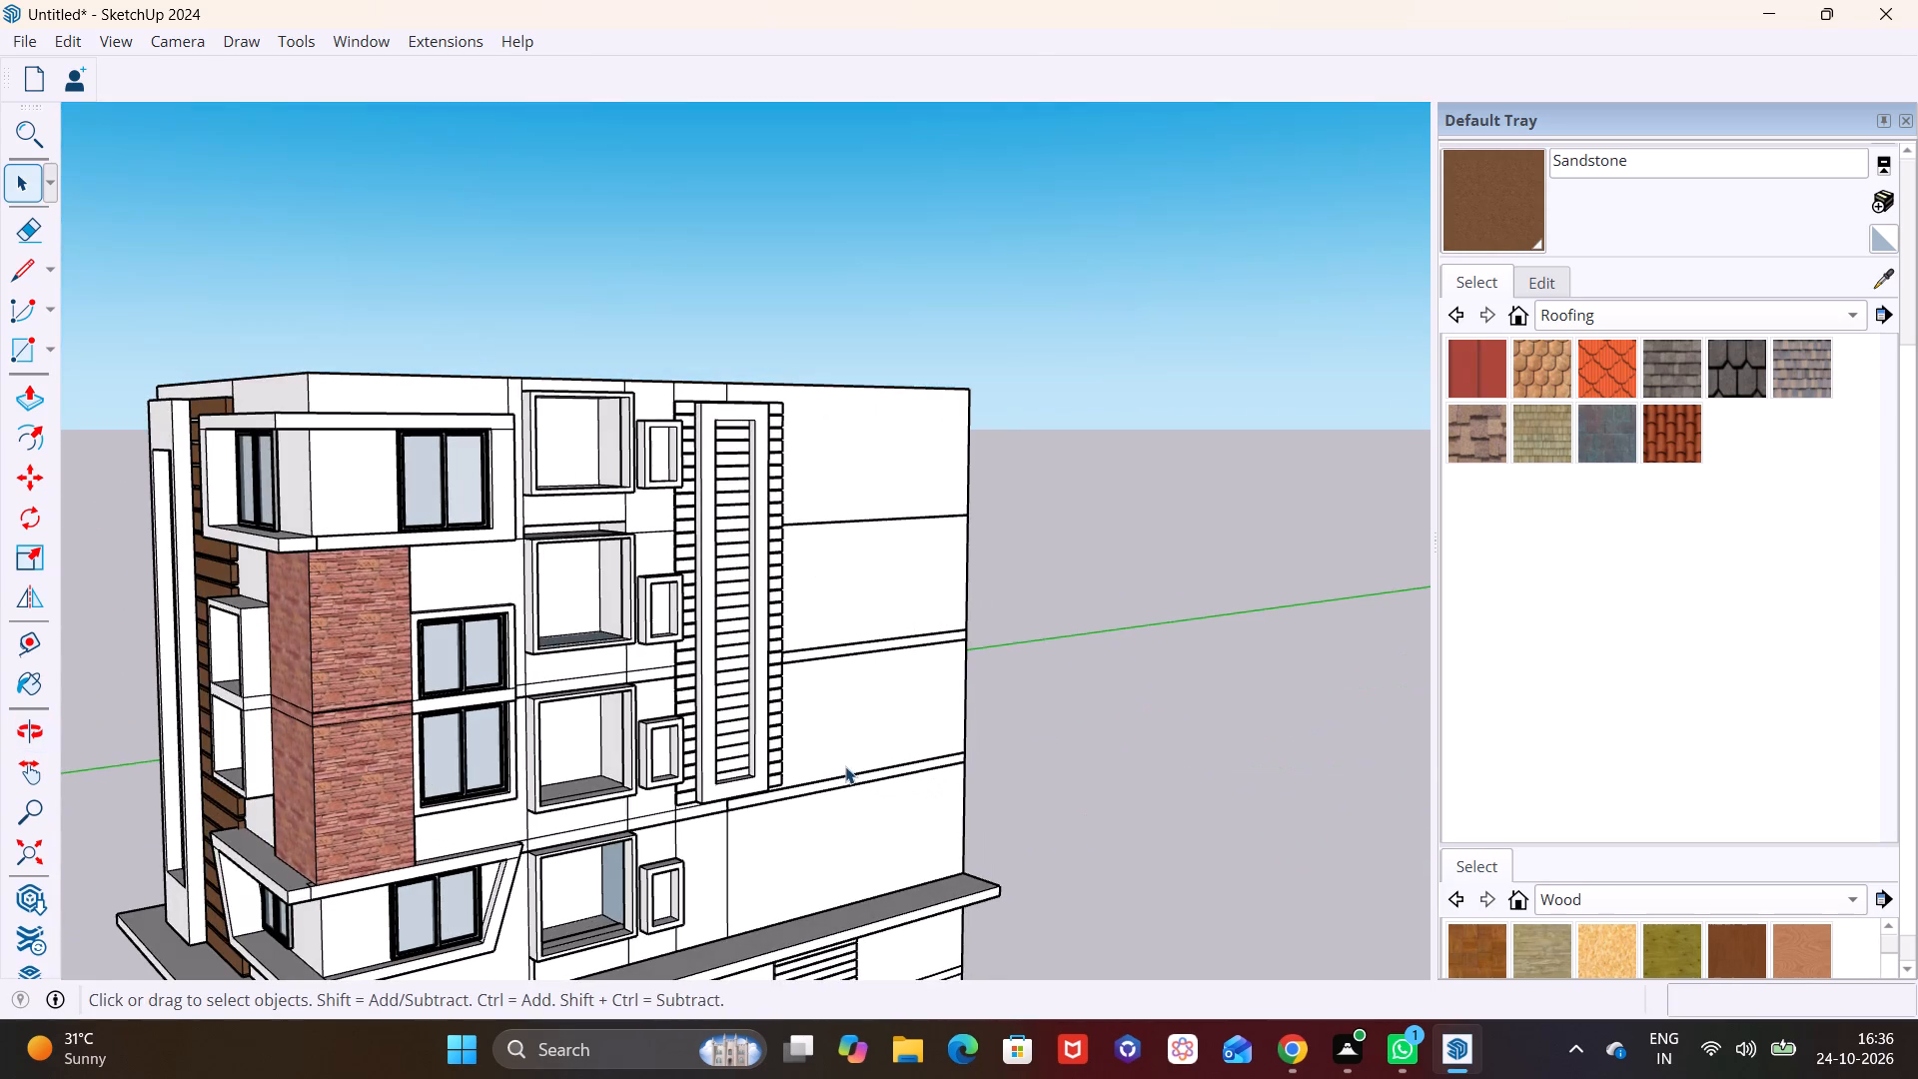
{"action": "scroll", "coordinate": [842, 764], "scroll_direction": "up", "scroll_amount": 2}
{"action": "scroll", "coordinate": [837, 762], "scroll_direction": "down", "scroll_amount": 2}
{"action": "middle_click_drag", "start_coordinate": [820, 756], "coordinate": [831, 671], "text": "shift"}
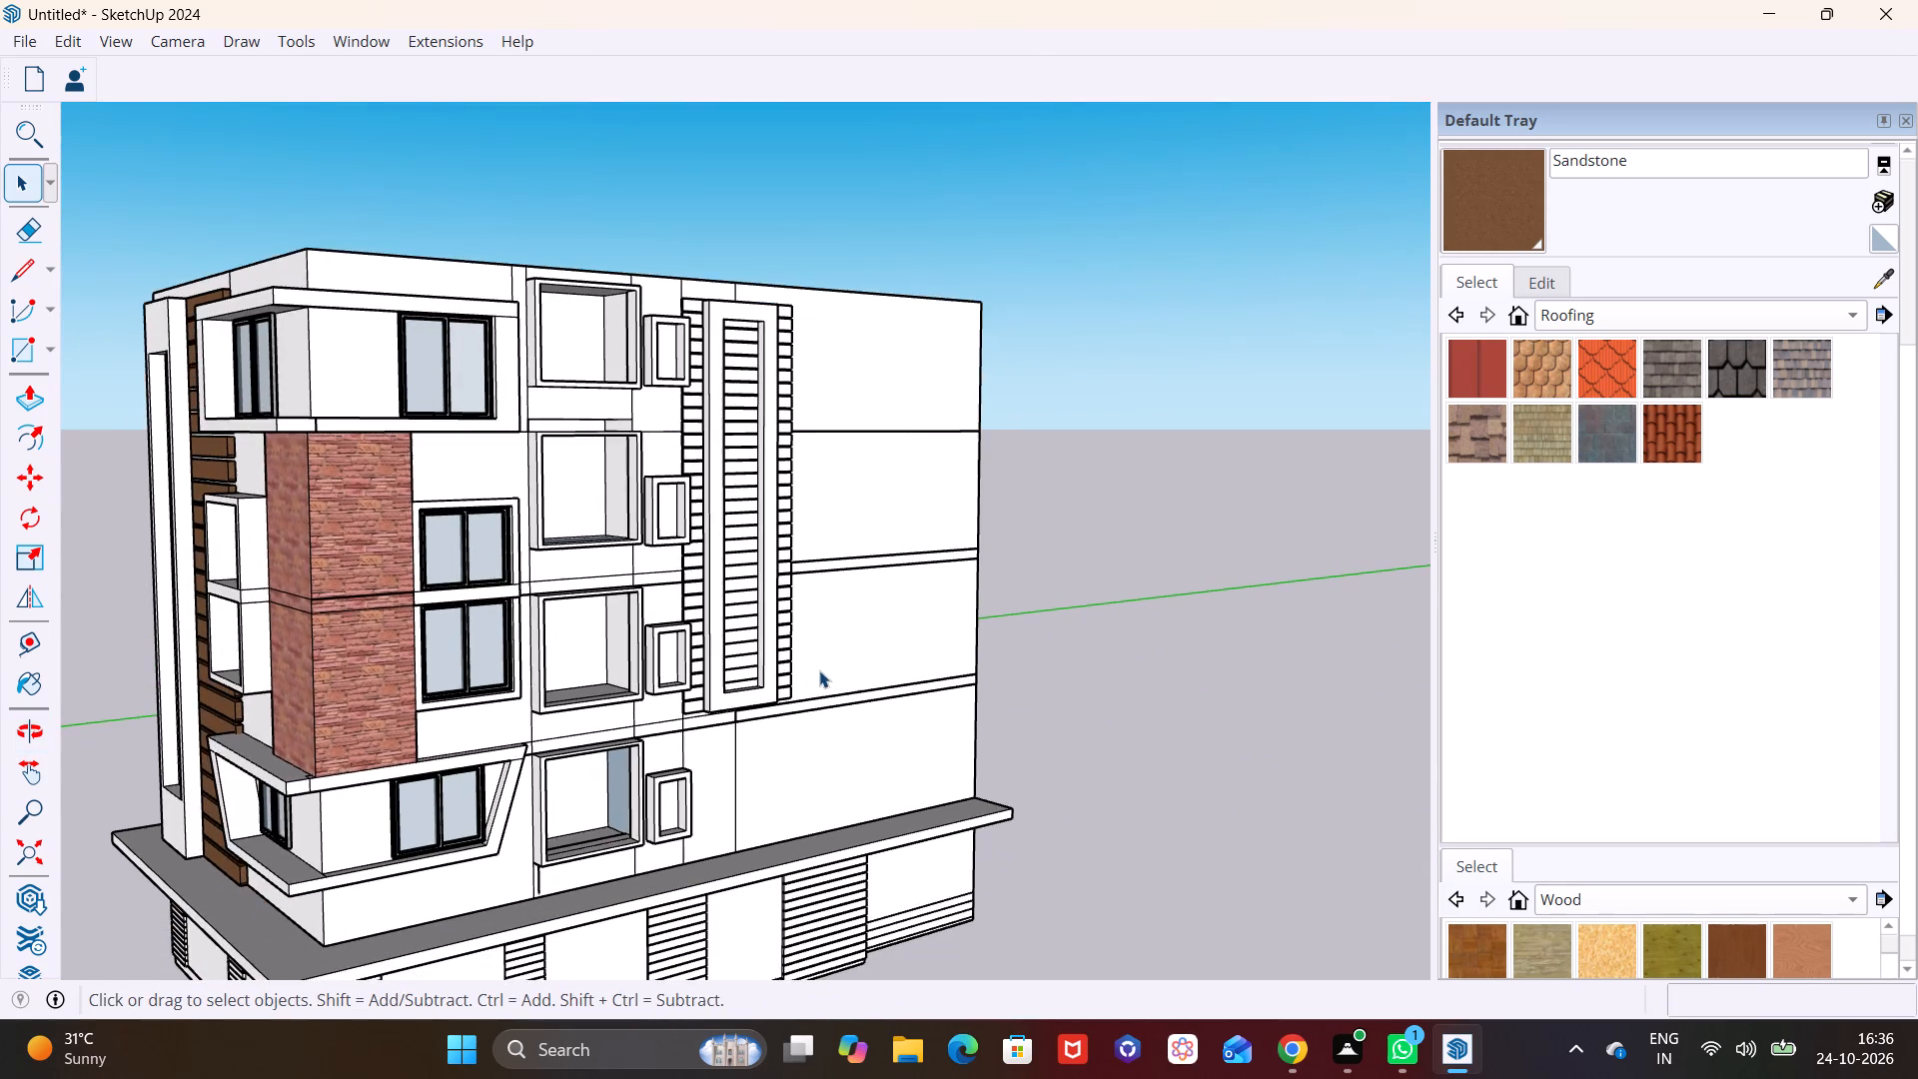
{"action": "scroll", "coordinate": [817, 671], "scroll_direction": "down", "scroll_amount": 4}
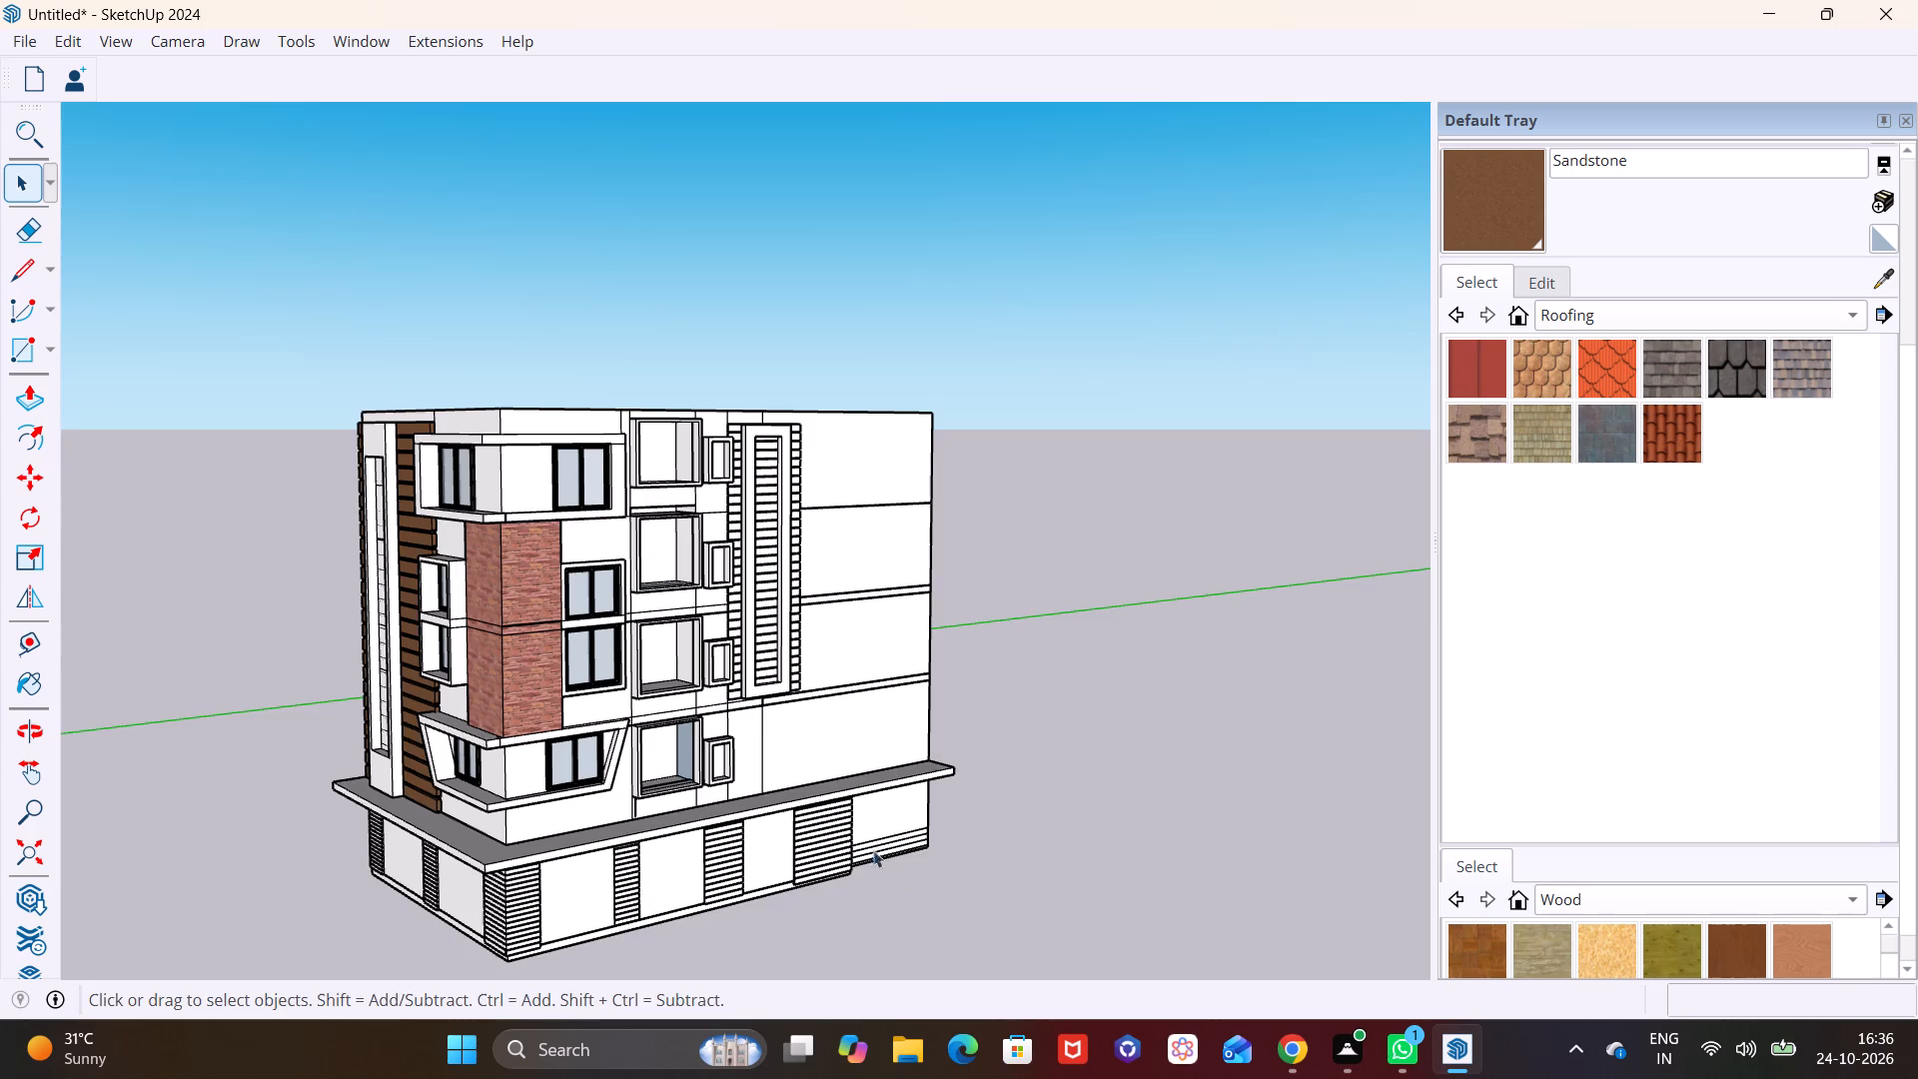
{"action": "middle_click_drag", "start_coordinate": [780, 760], "coordinate": [731, 667]}
{"action": "scroll", "coordinate": [750, 738], "scroll_direction": "up", "scroll_amount": 6}
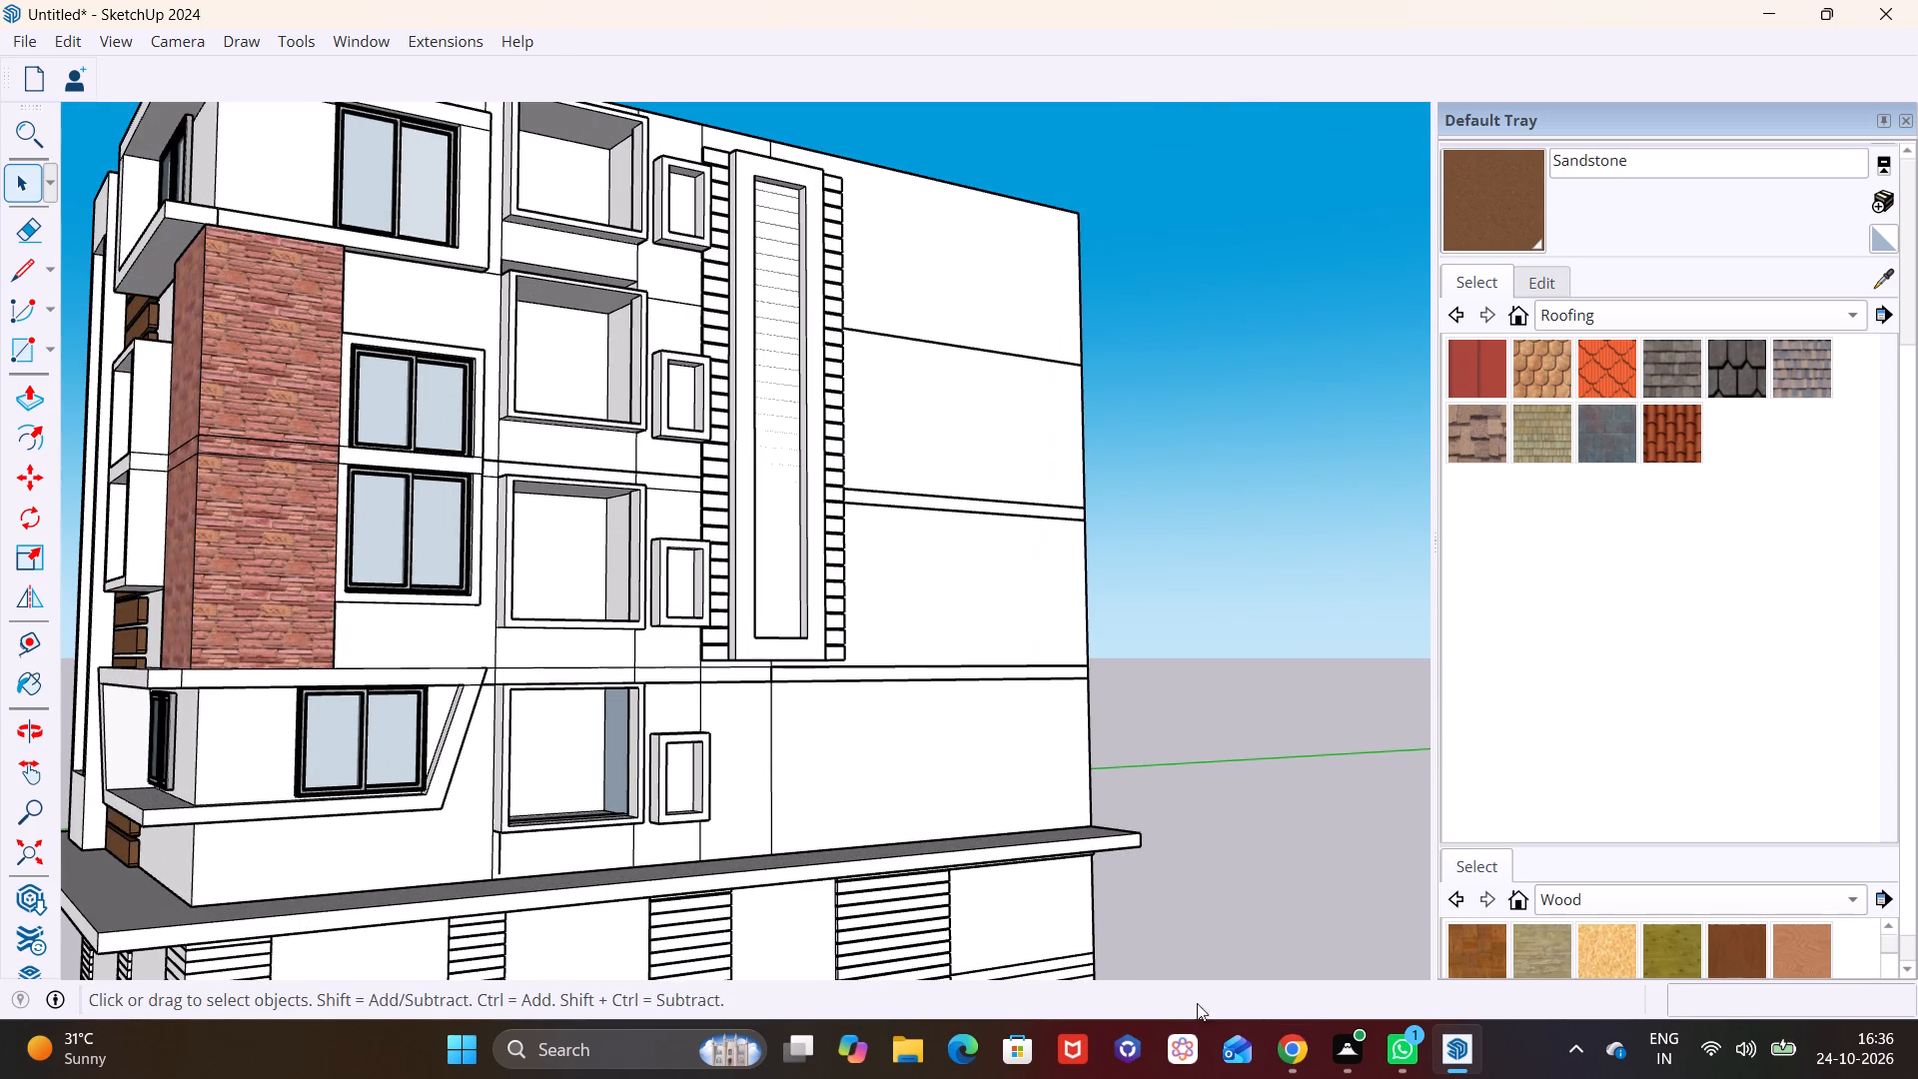
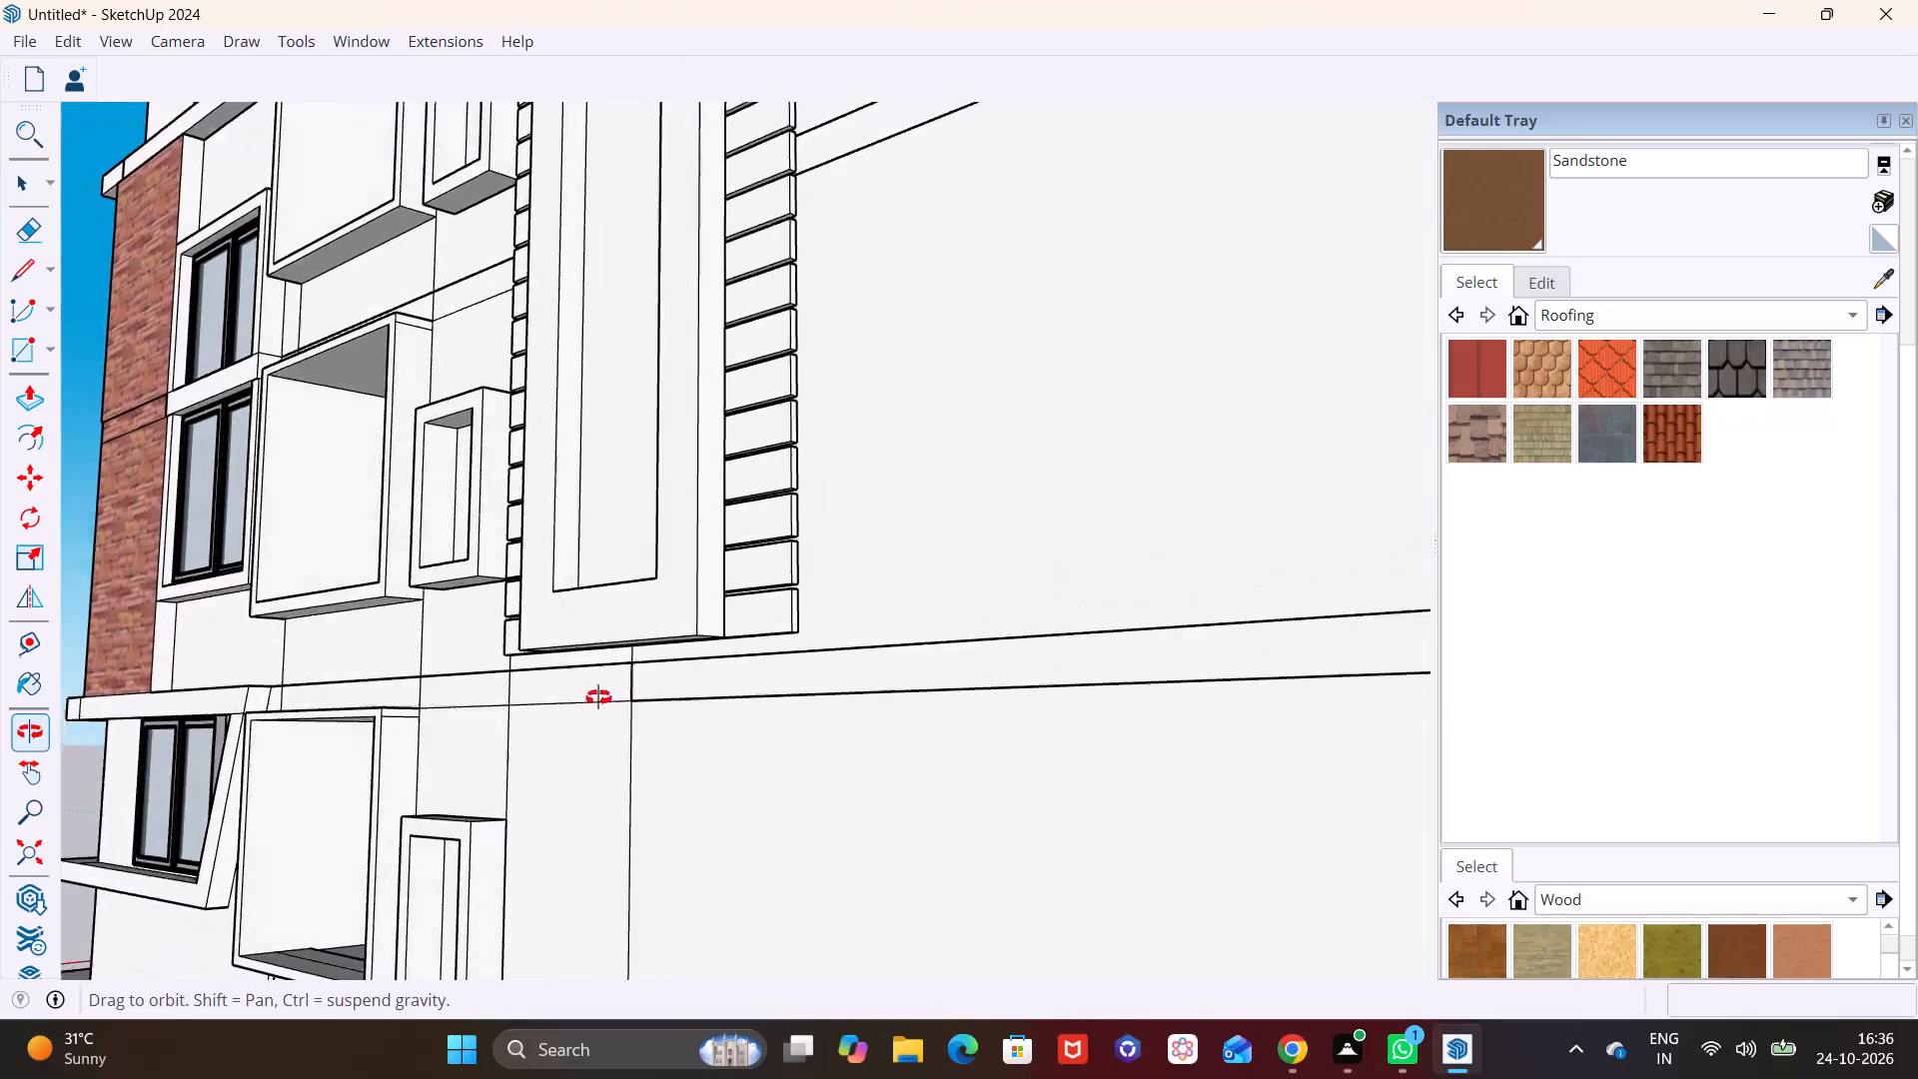
Copy the lowest cladding strip below the vertical framed band about 1' 1 1/4" downward and array it 10 times.
{"action": "middle_click_drag", "start_coordinate": [767, 731], "coordinate": [713, 569]}
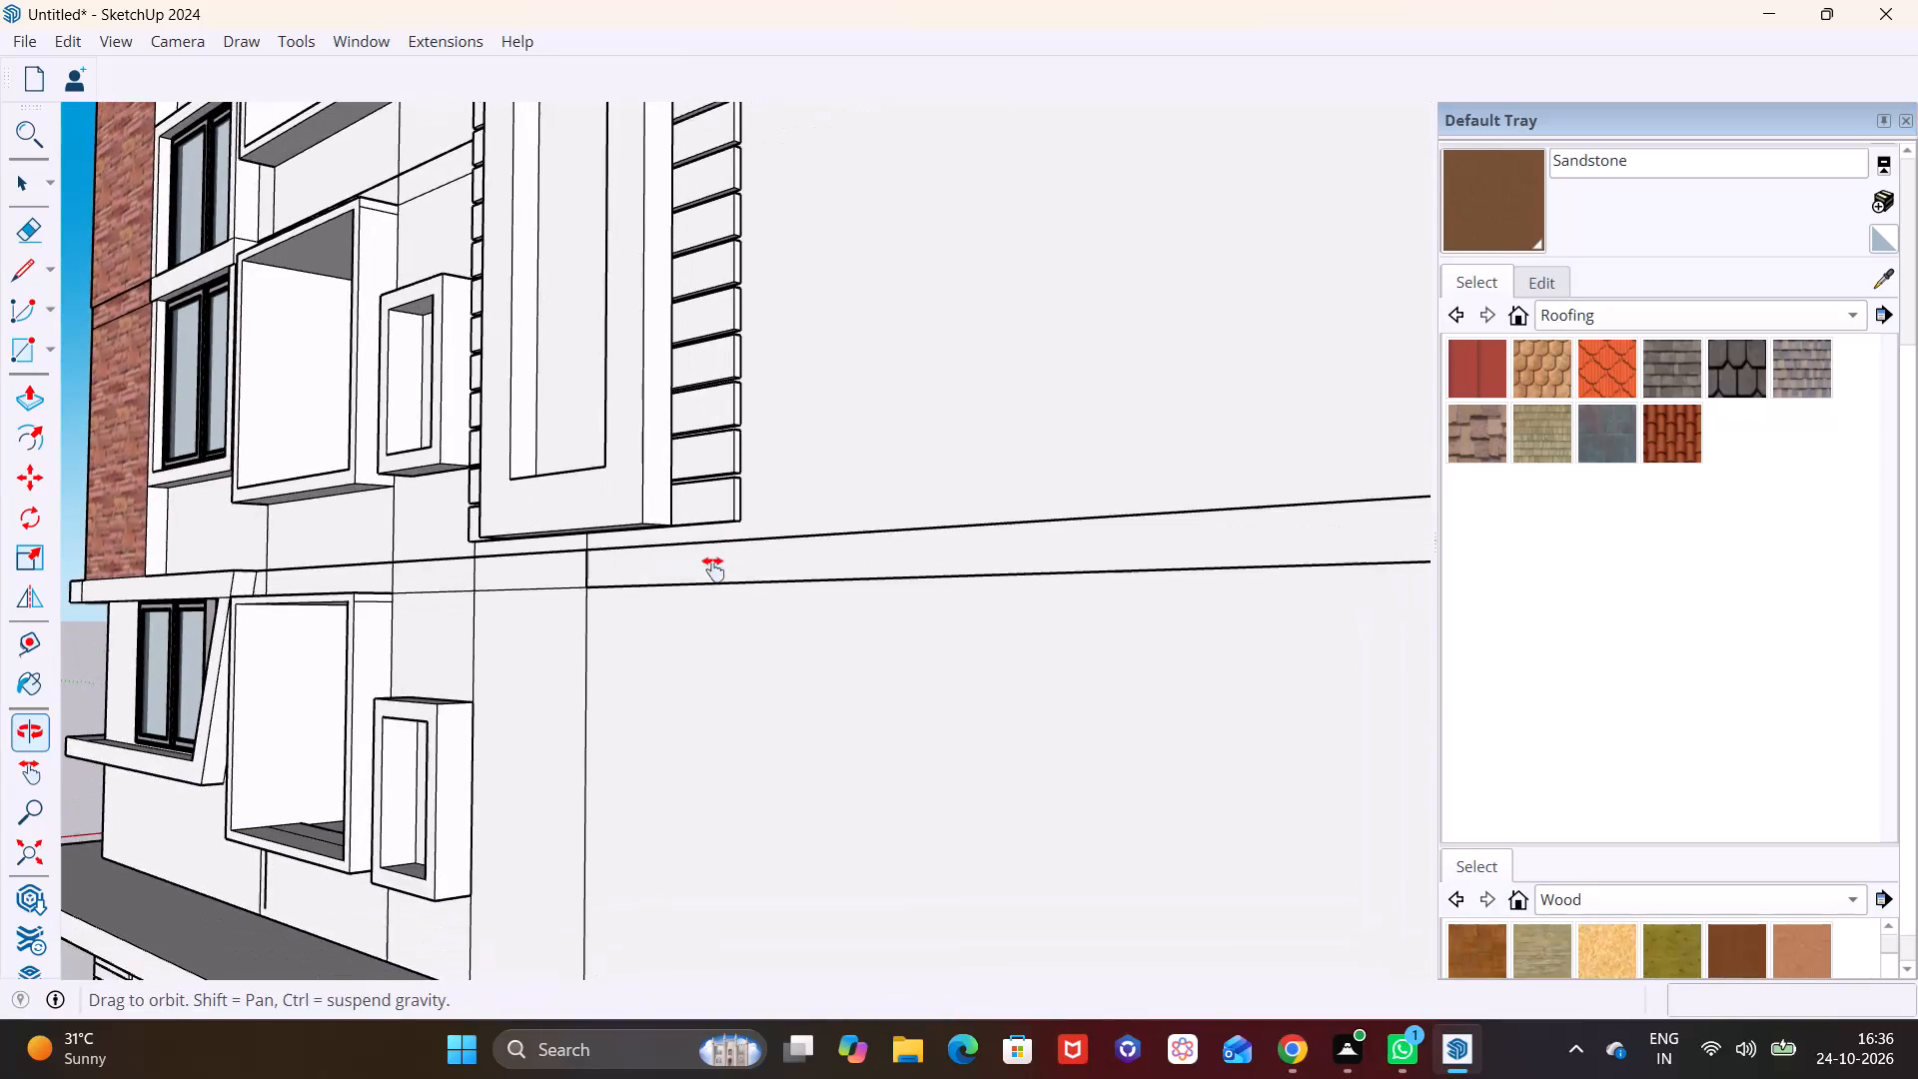
{"action": "middle_click_drag", "start_coordinate": [713, 569], "coordinate": [713, 568]}
{"action": "scroll", "coordinate": [686, 524], "scroll_direction": "up", "scroll_amount": 6}
{"action": "middle_click_drag", "start_coordinate": [710, 549], "coordinate": [670, 633]}
{"action": "scroll", "coordinate": [671, 633], "scroll_direction": "up", "scroll_amount": 4}
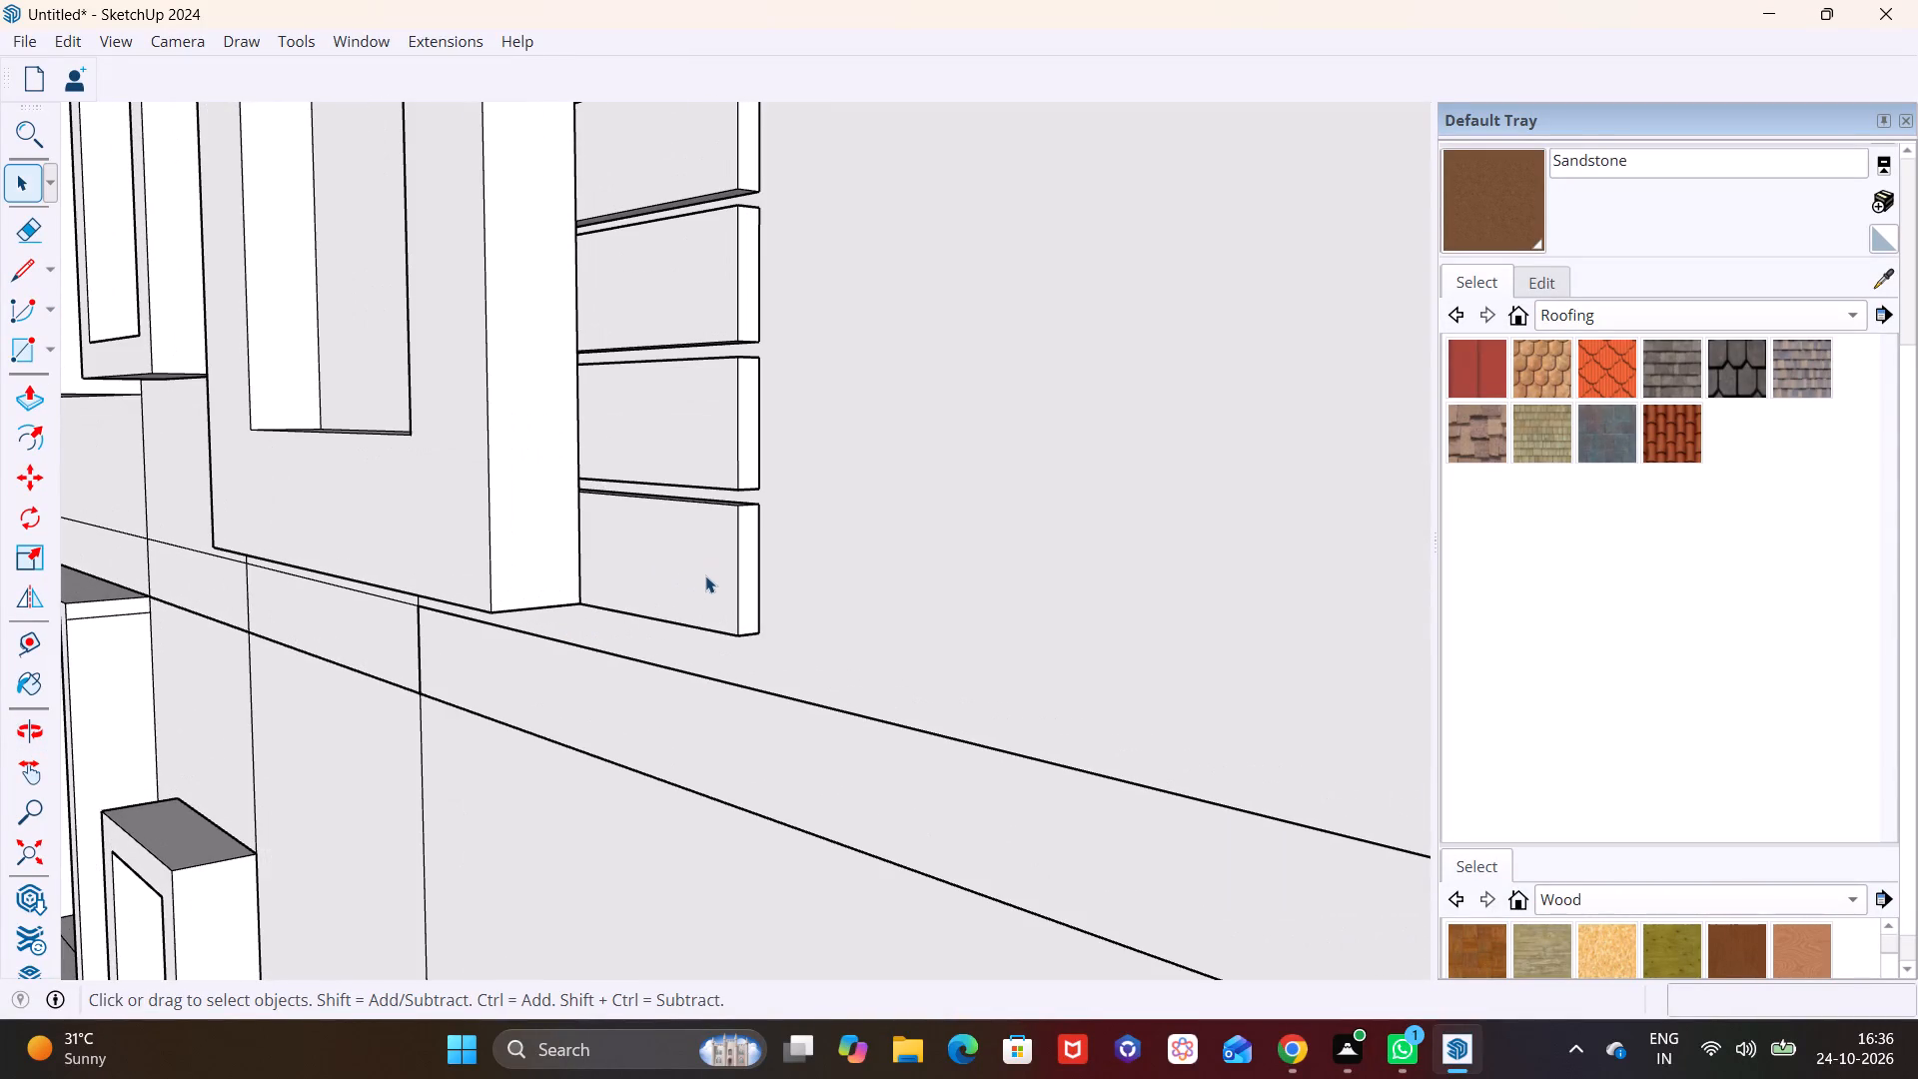
{"action": "left_click", "coordinate": [705, 575]}
{"action": "key", "text": "m"}
{"action": "left_click", "coordinate": [757, 508]}
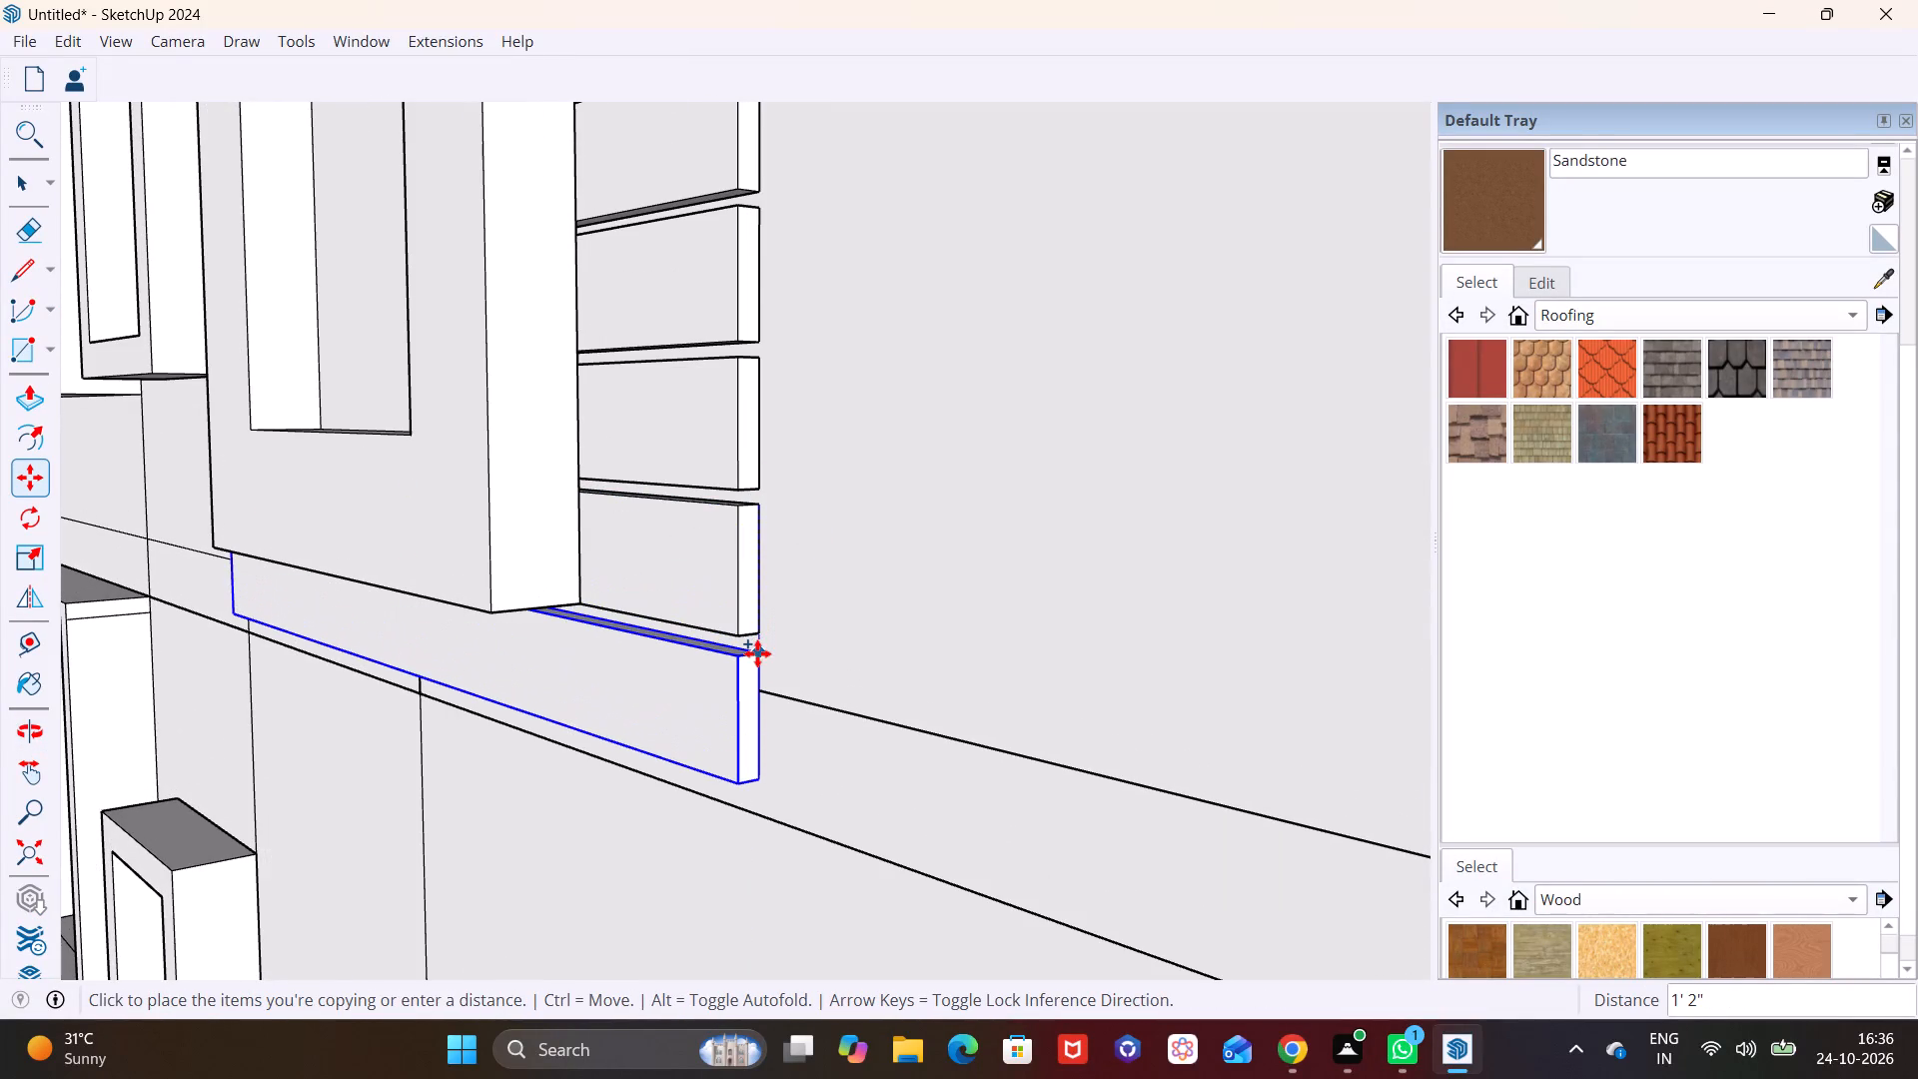
{"action": "scroll", "coordinate": [759, 653], "scroll_direction": "up", "scroll_amount": 5}
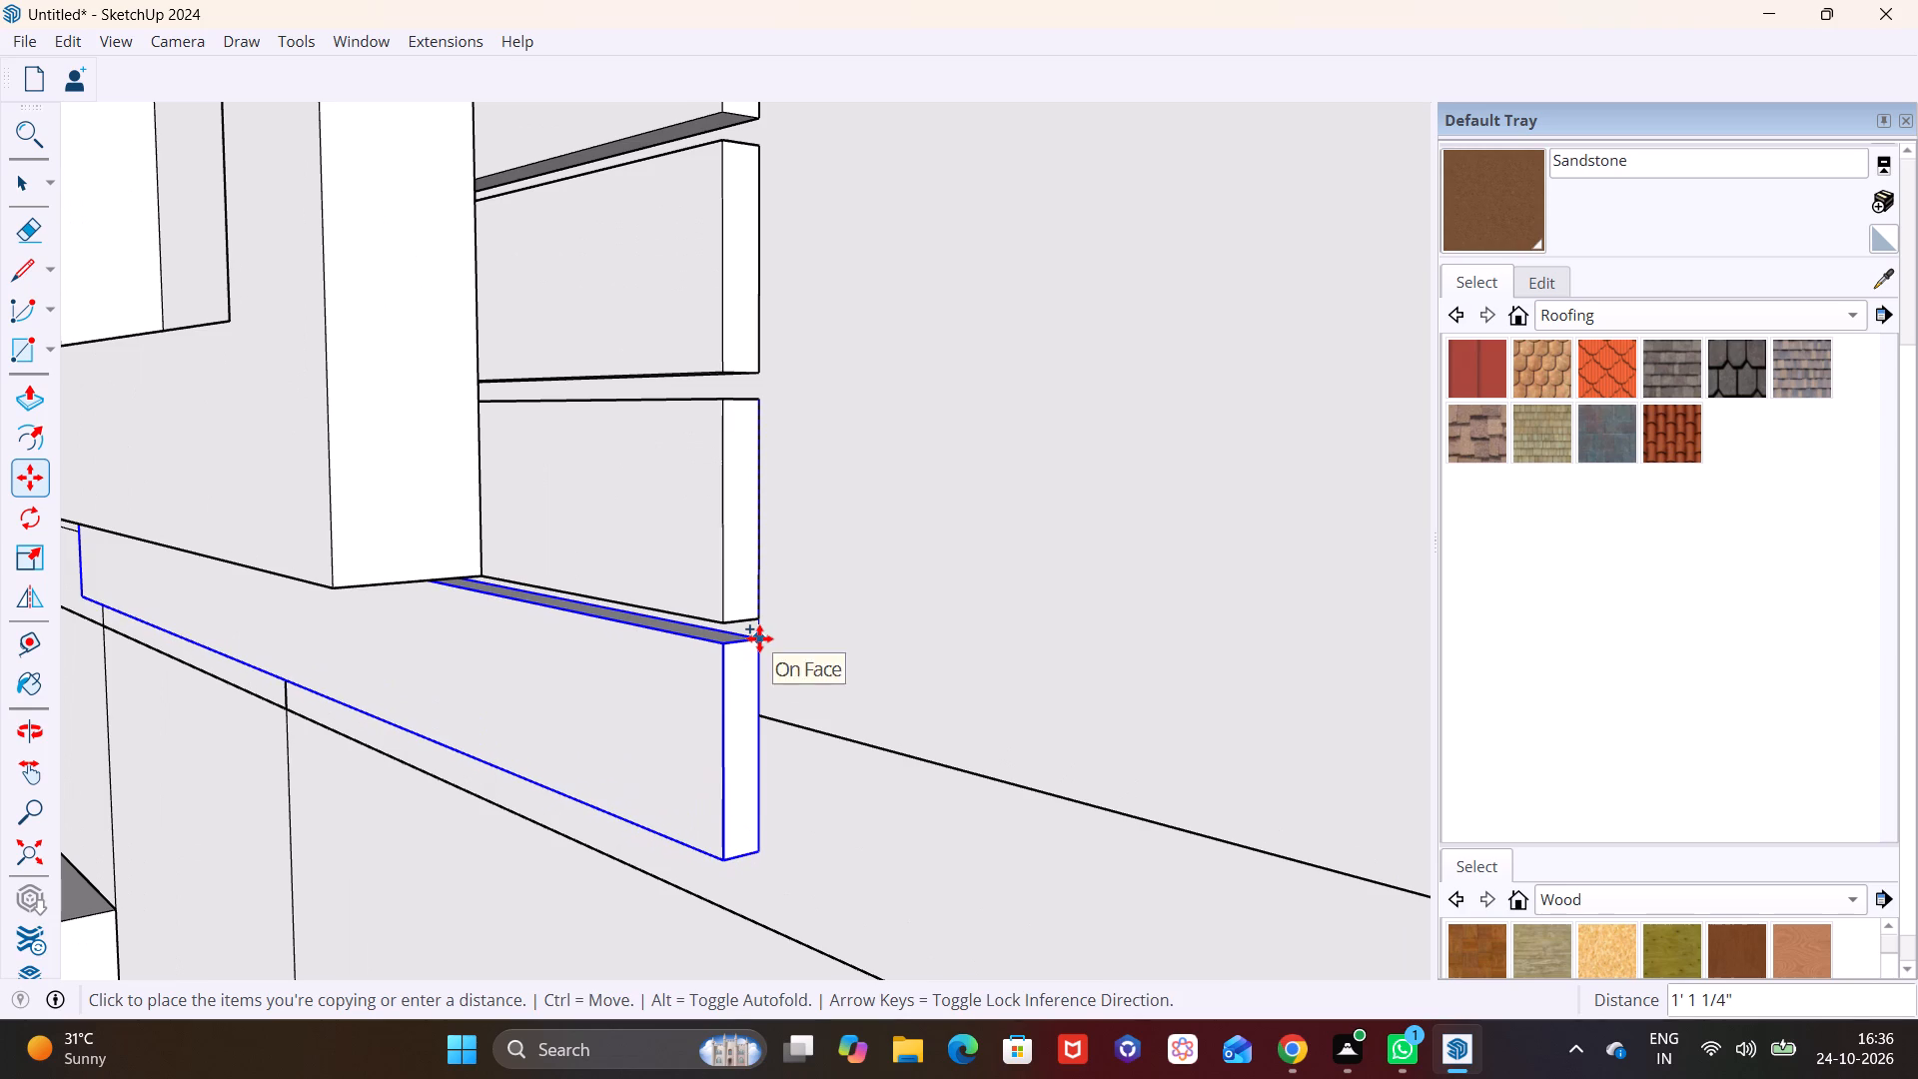
{"action": "left_click", "coordinate": [759, 637]}
{"action": "type", "text": "*10"}
{"action": "key", "text": "Return"}
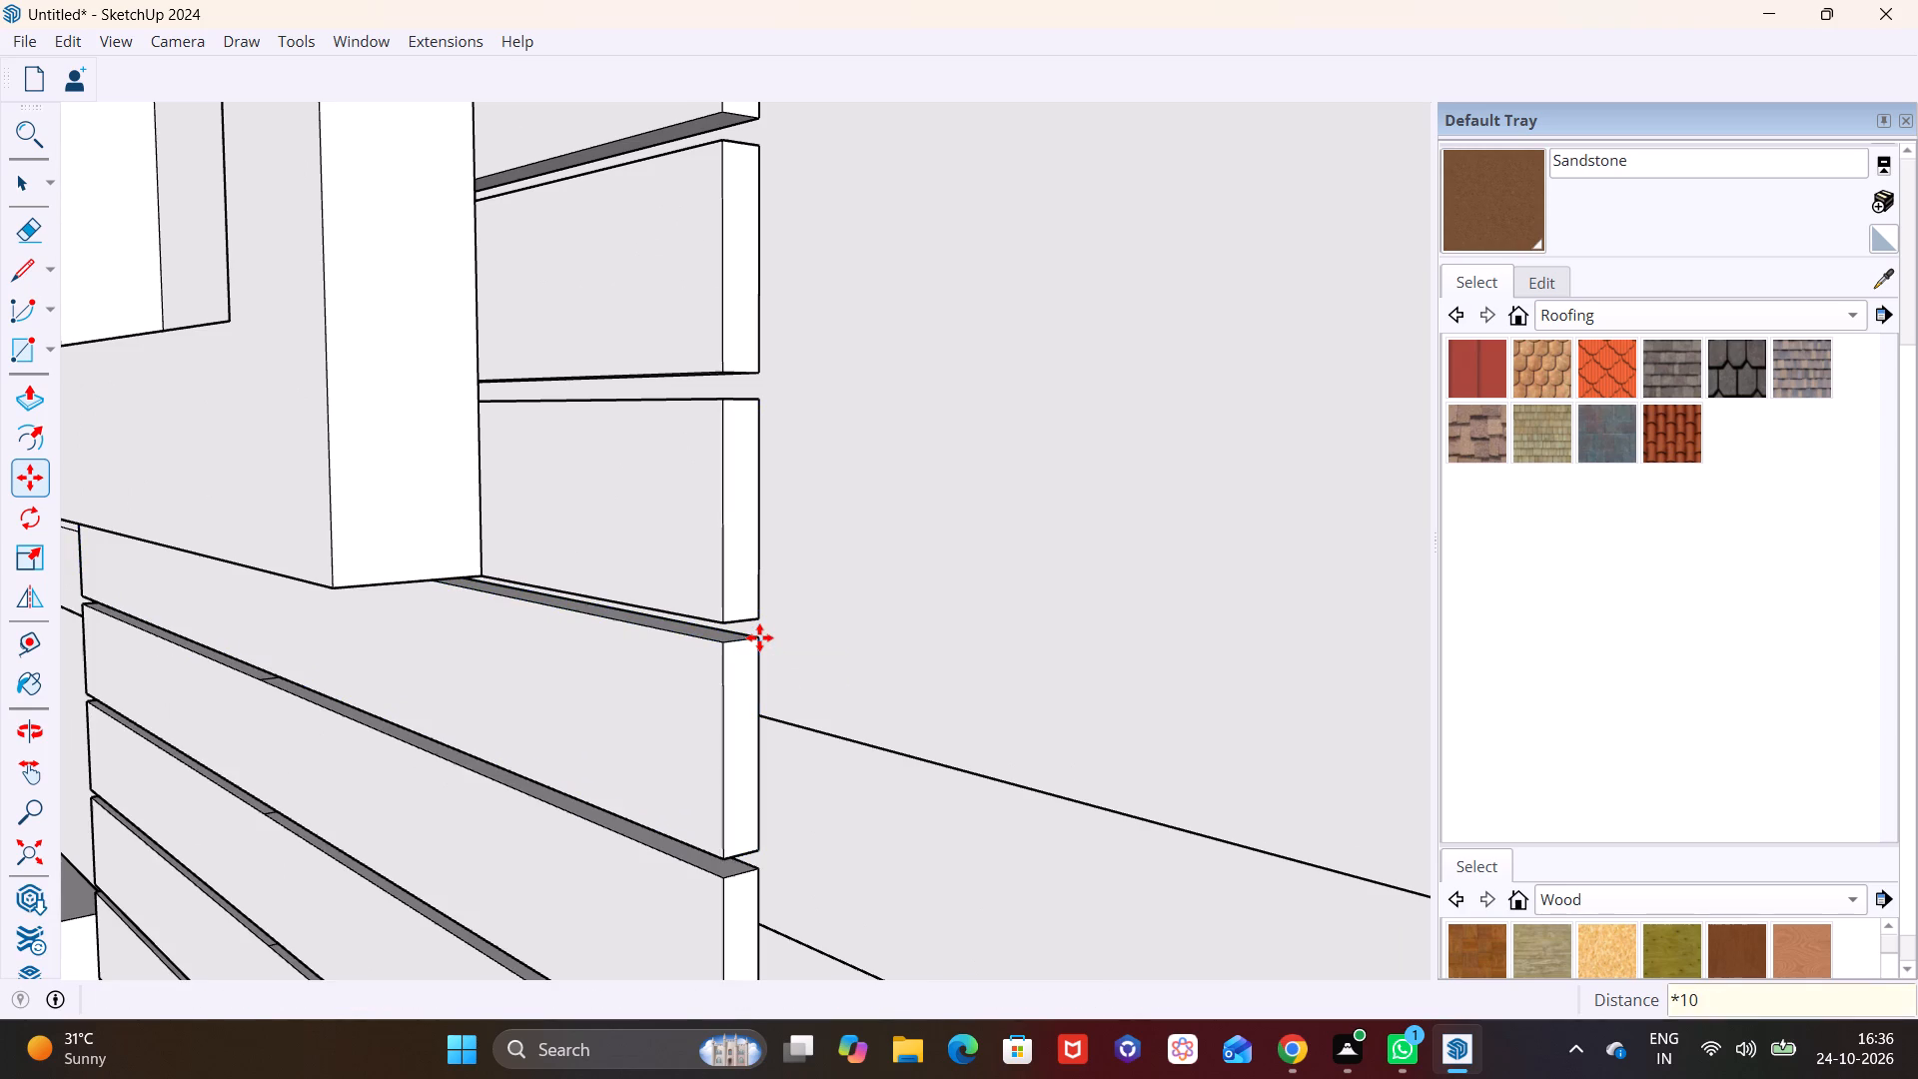
Copy the bottom cladding strip downward twice more, first by about 1' 1 7/16", to continue the cladding down to the ledge.
{"action": "scroll", "coordinate": [579, 733], "scroll_direction": "down", "scroll_amount": 12}
{"action": "middle_click_drag", "start_coordinate": [771, 882], "coordinate": [793, 573], "text": "shift"}
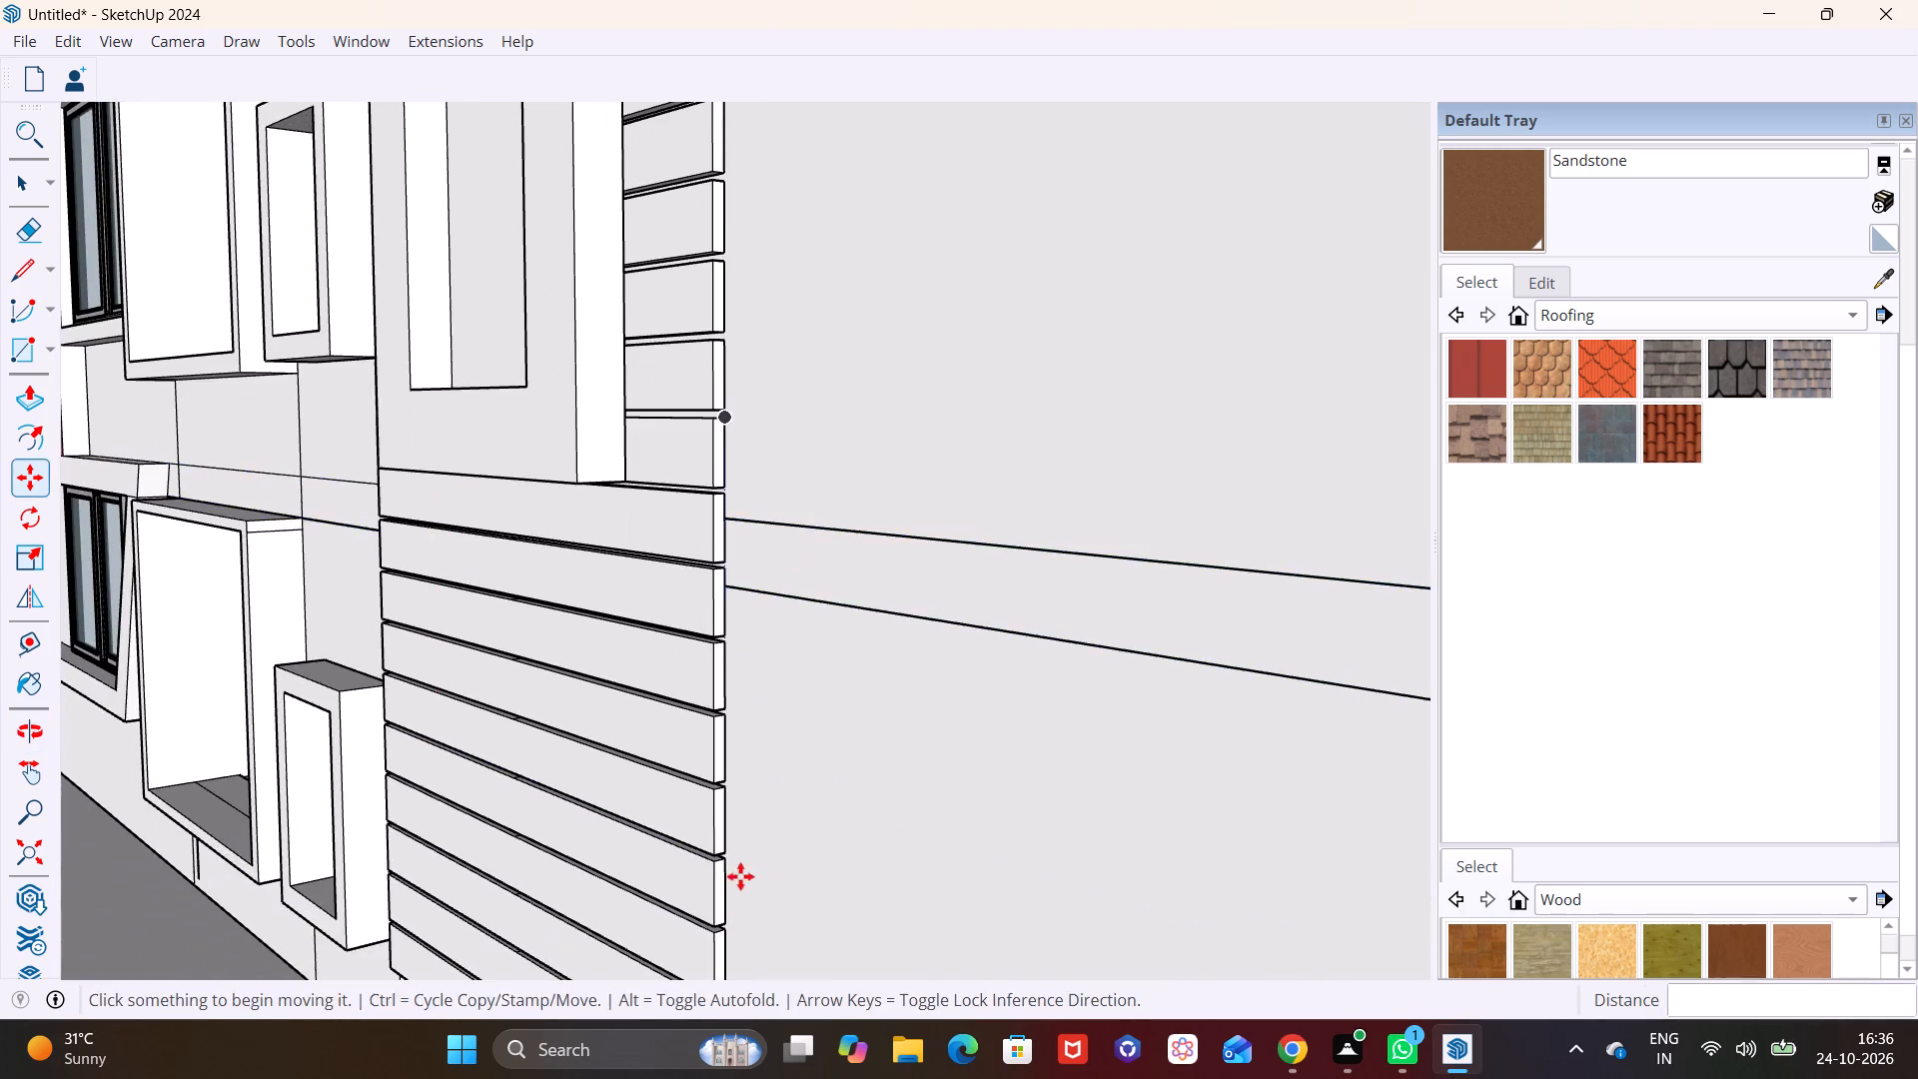
{"action": "middle_click_drag", "start_coordinate": [738, 881], "coordinate": [837, 586], "text": "shift"}
{"action": "scroll", "coordinate": [736, 858], "scroll_direction": "up", "scroll_amount": 3}
{"action": "middle_click_drag", "start_coordinate": [712, 851], "coordinate": [603, 710], "text": "shift"}
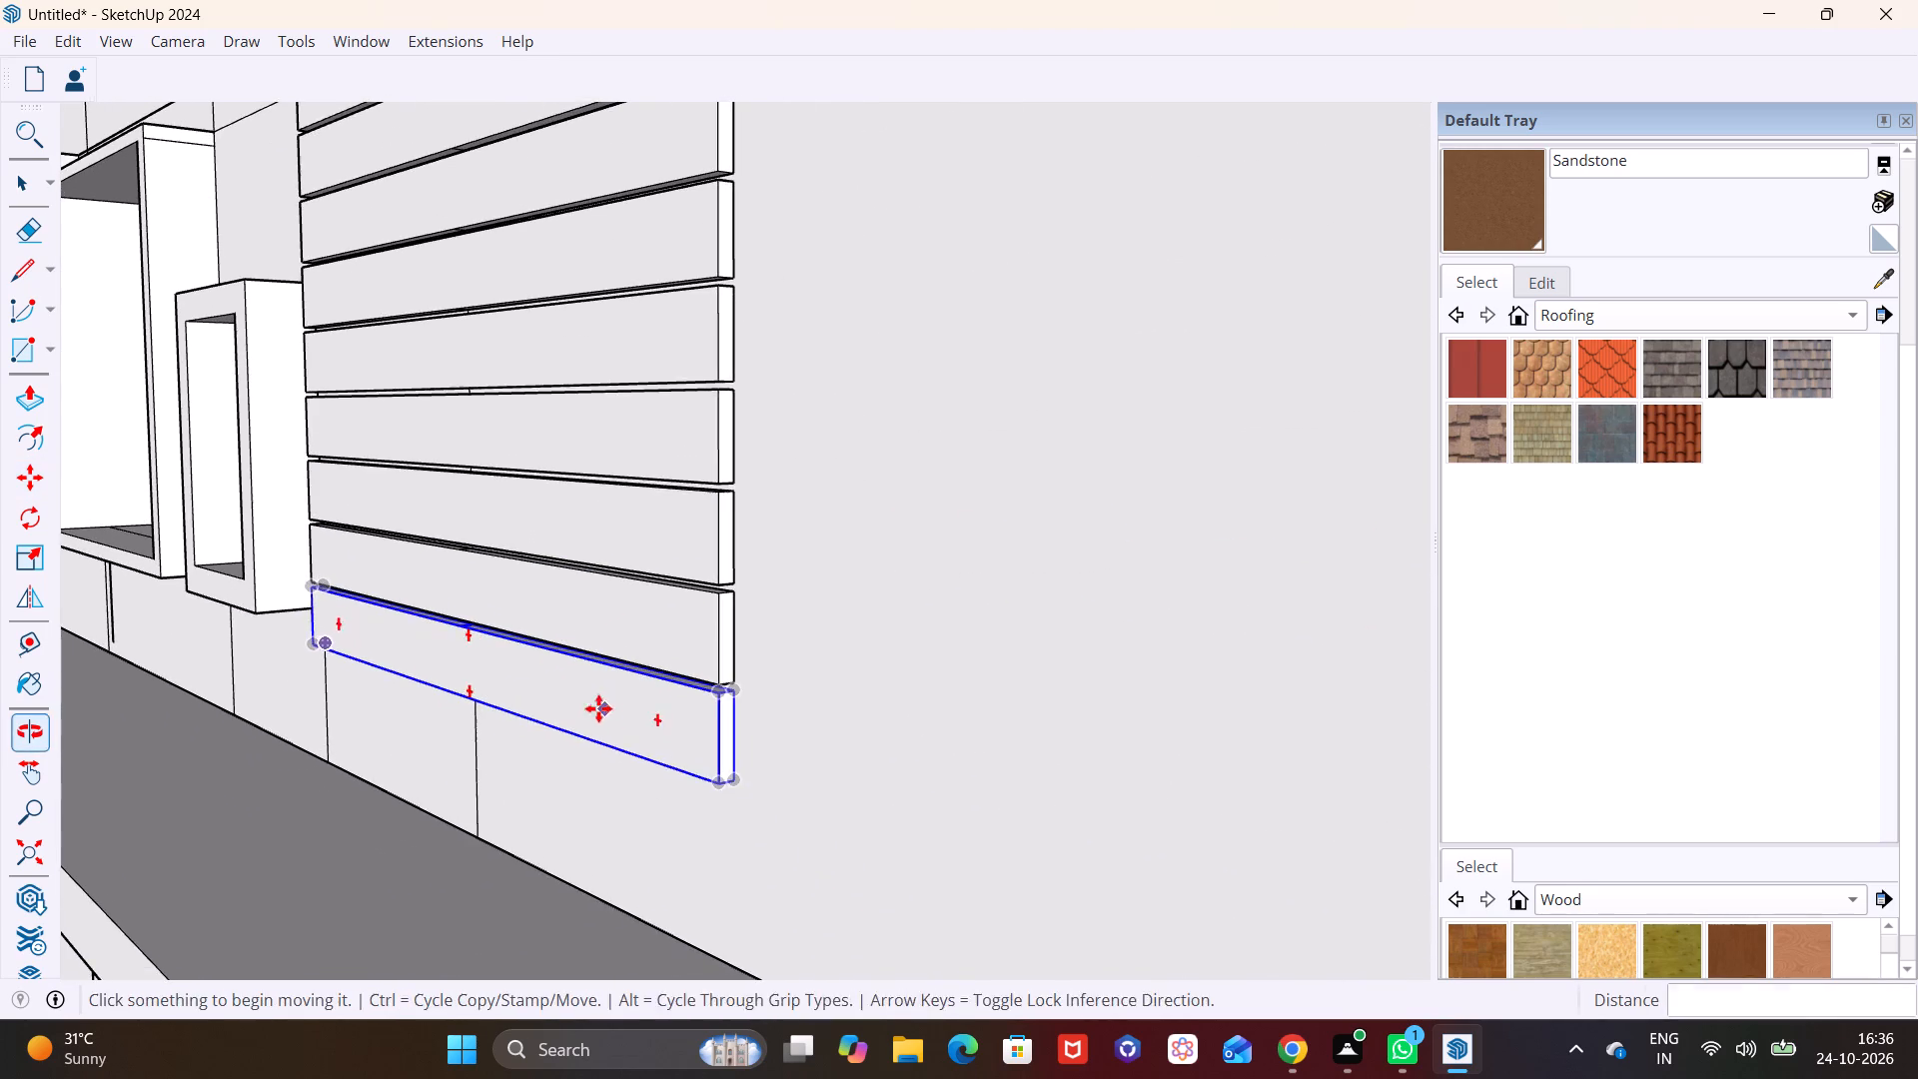
{"action": "middle_click_drag", "start_coordinate": [908, 852], "coordinate": [844, 811]}
{"action": "scroll", "coordinate": [904, 852], "scroll_direction": "up", "scroll_amount": 1}
{"action": "scroll", "coordinate": [678, 721], "scroll_direction": "up", "scroll_amount": 2}
{"action": "key", "text": "space"}
{"action": "left_click", "coordinate": [630, 675]}
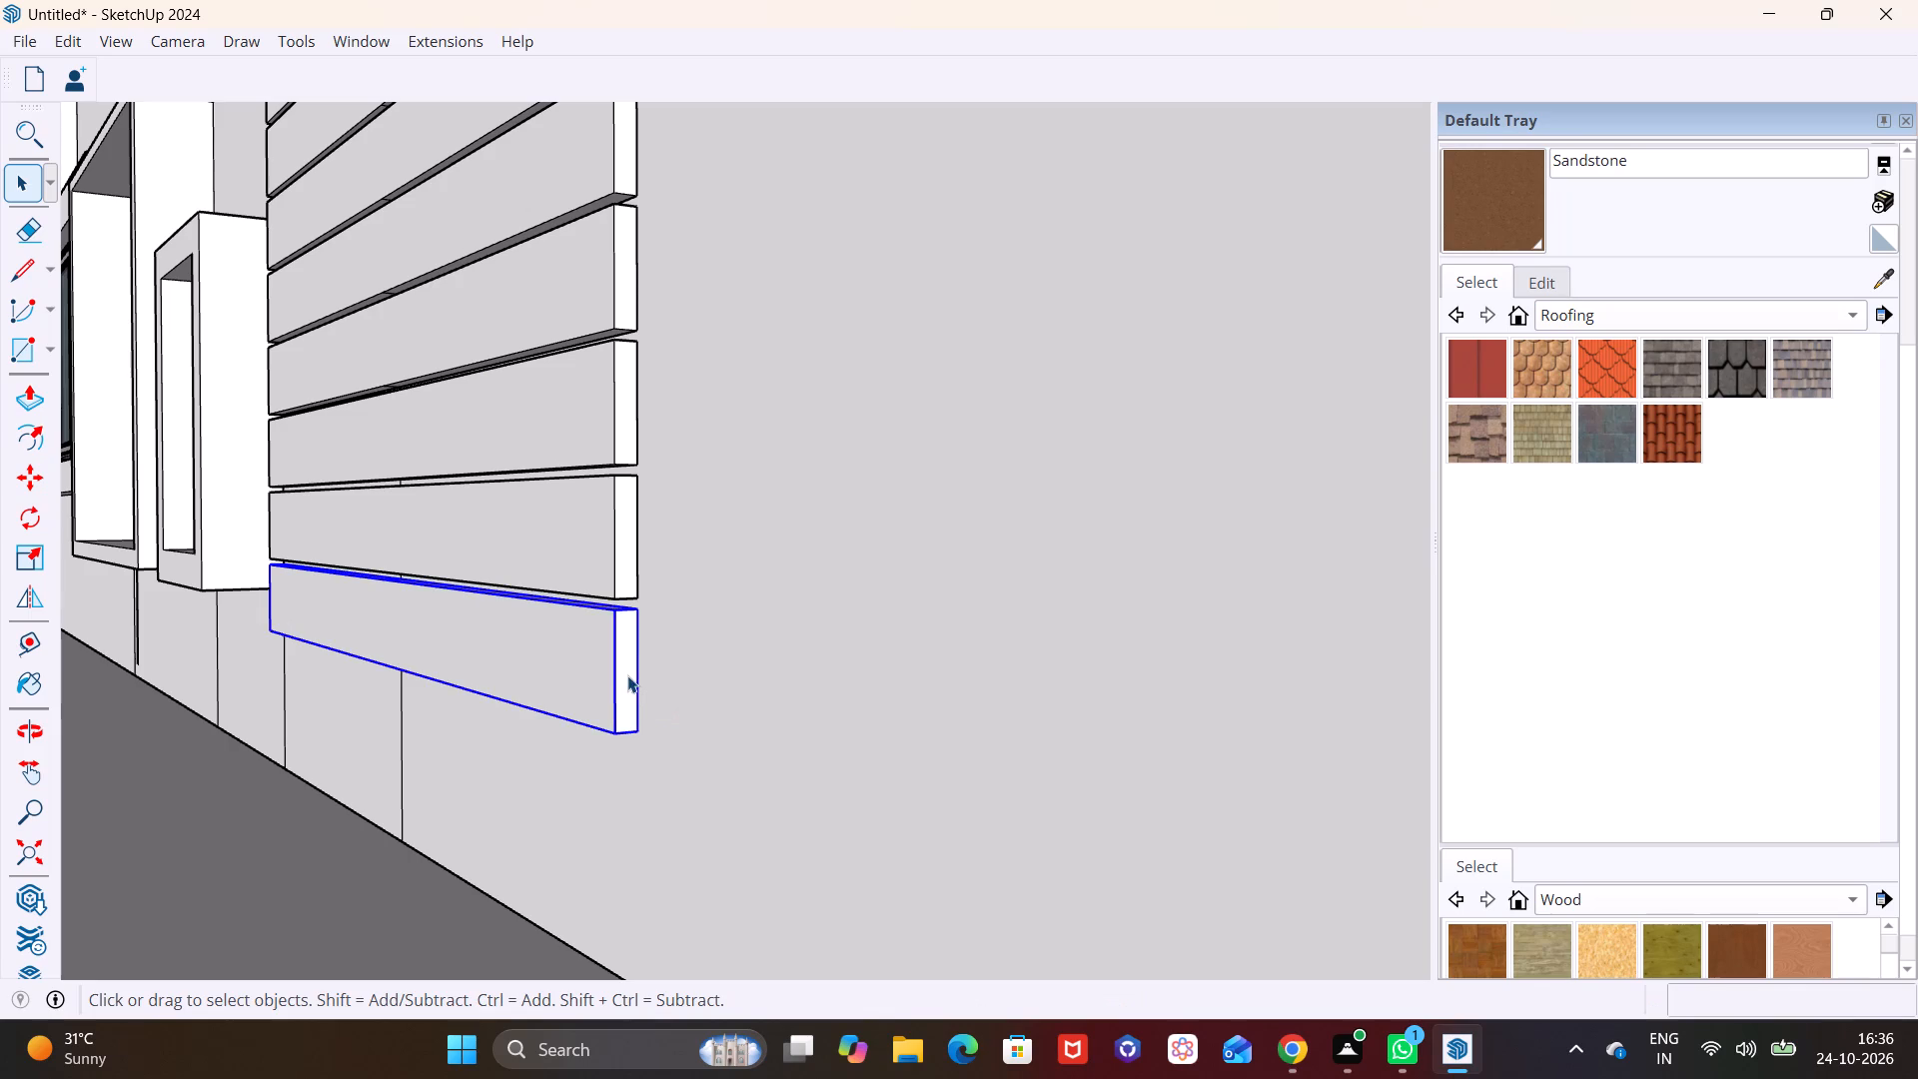
{"action": "key", "text": "m"}
{"action": "left_click", "coordinate": [639, 615]}
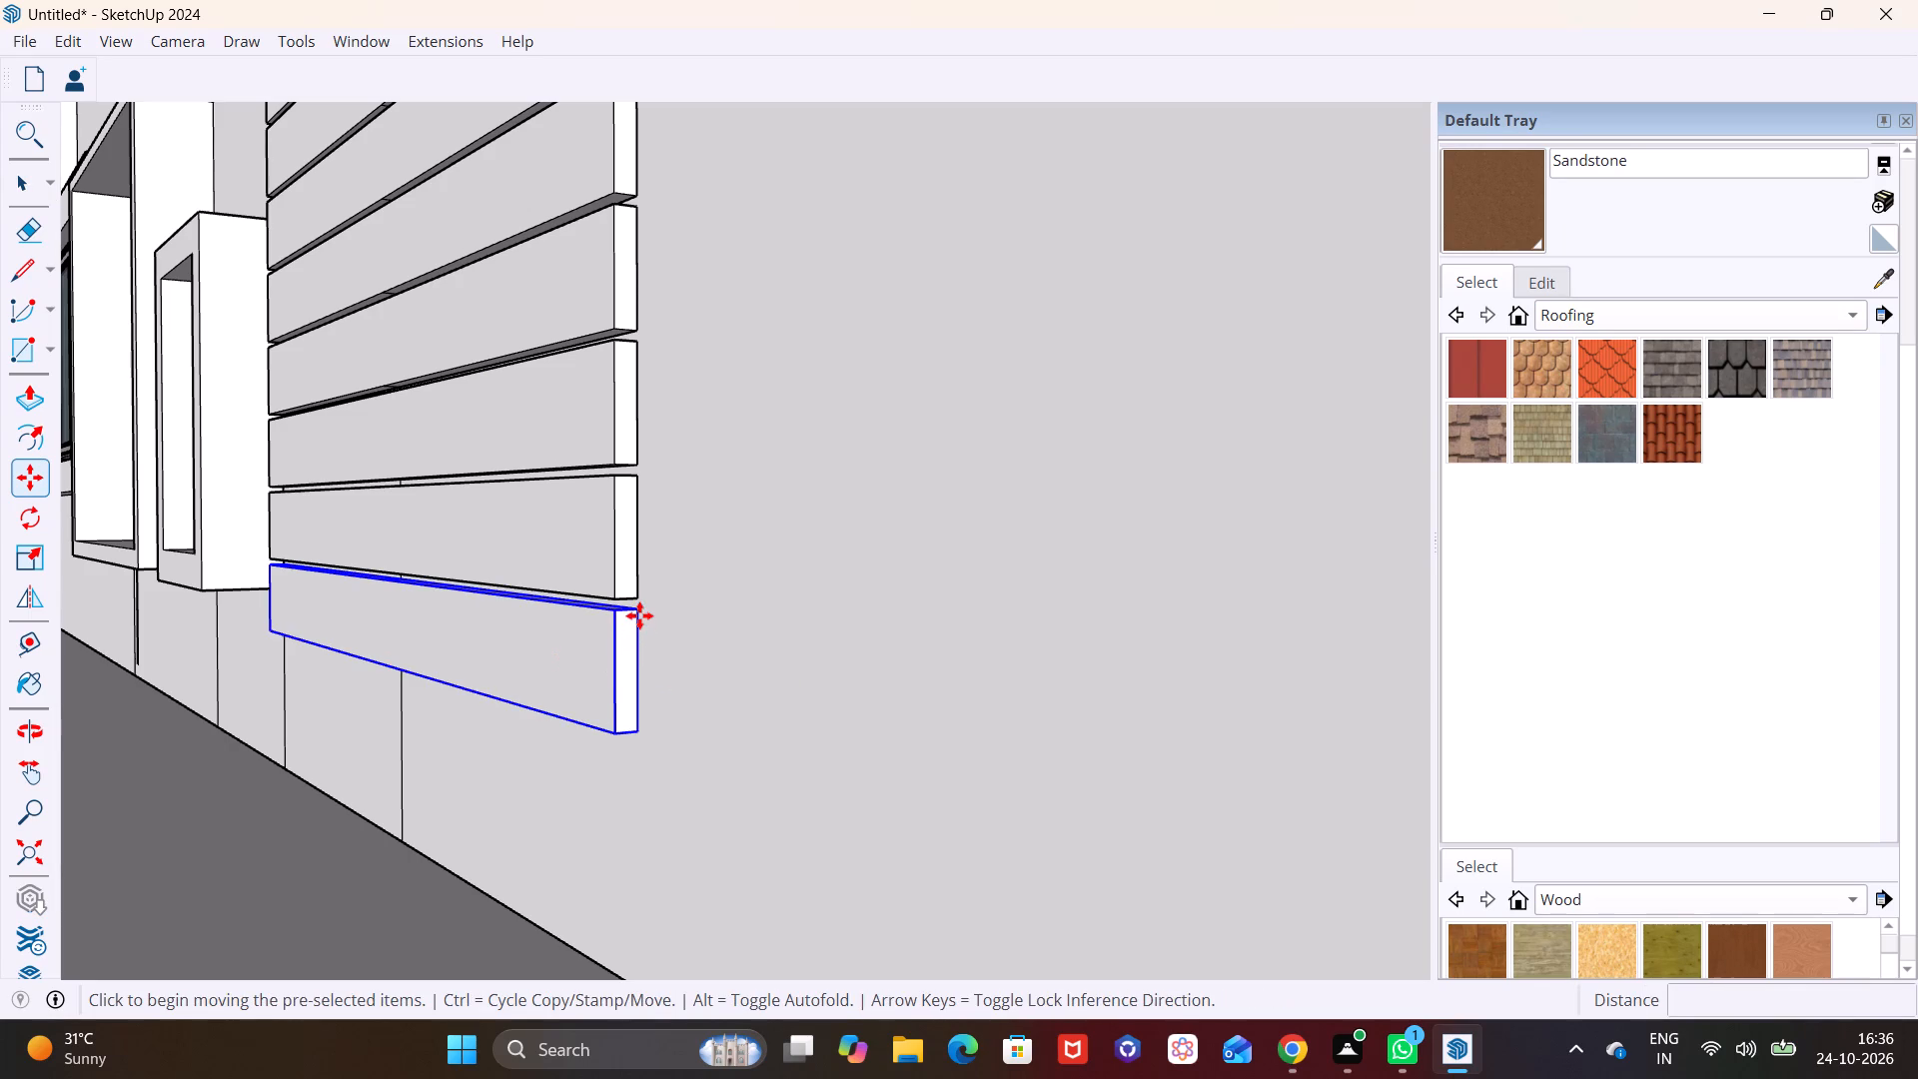
{"action": "left_click", "coordinate": [656, 745]}
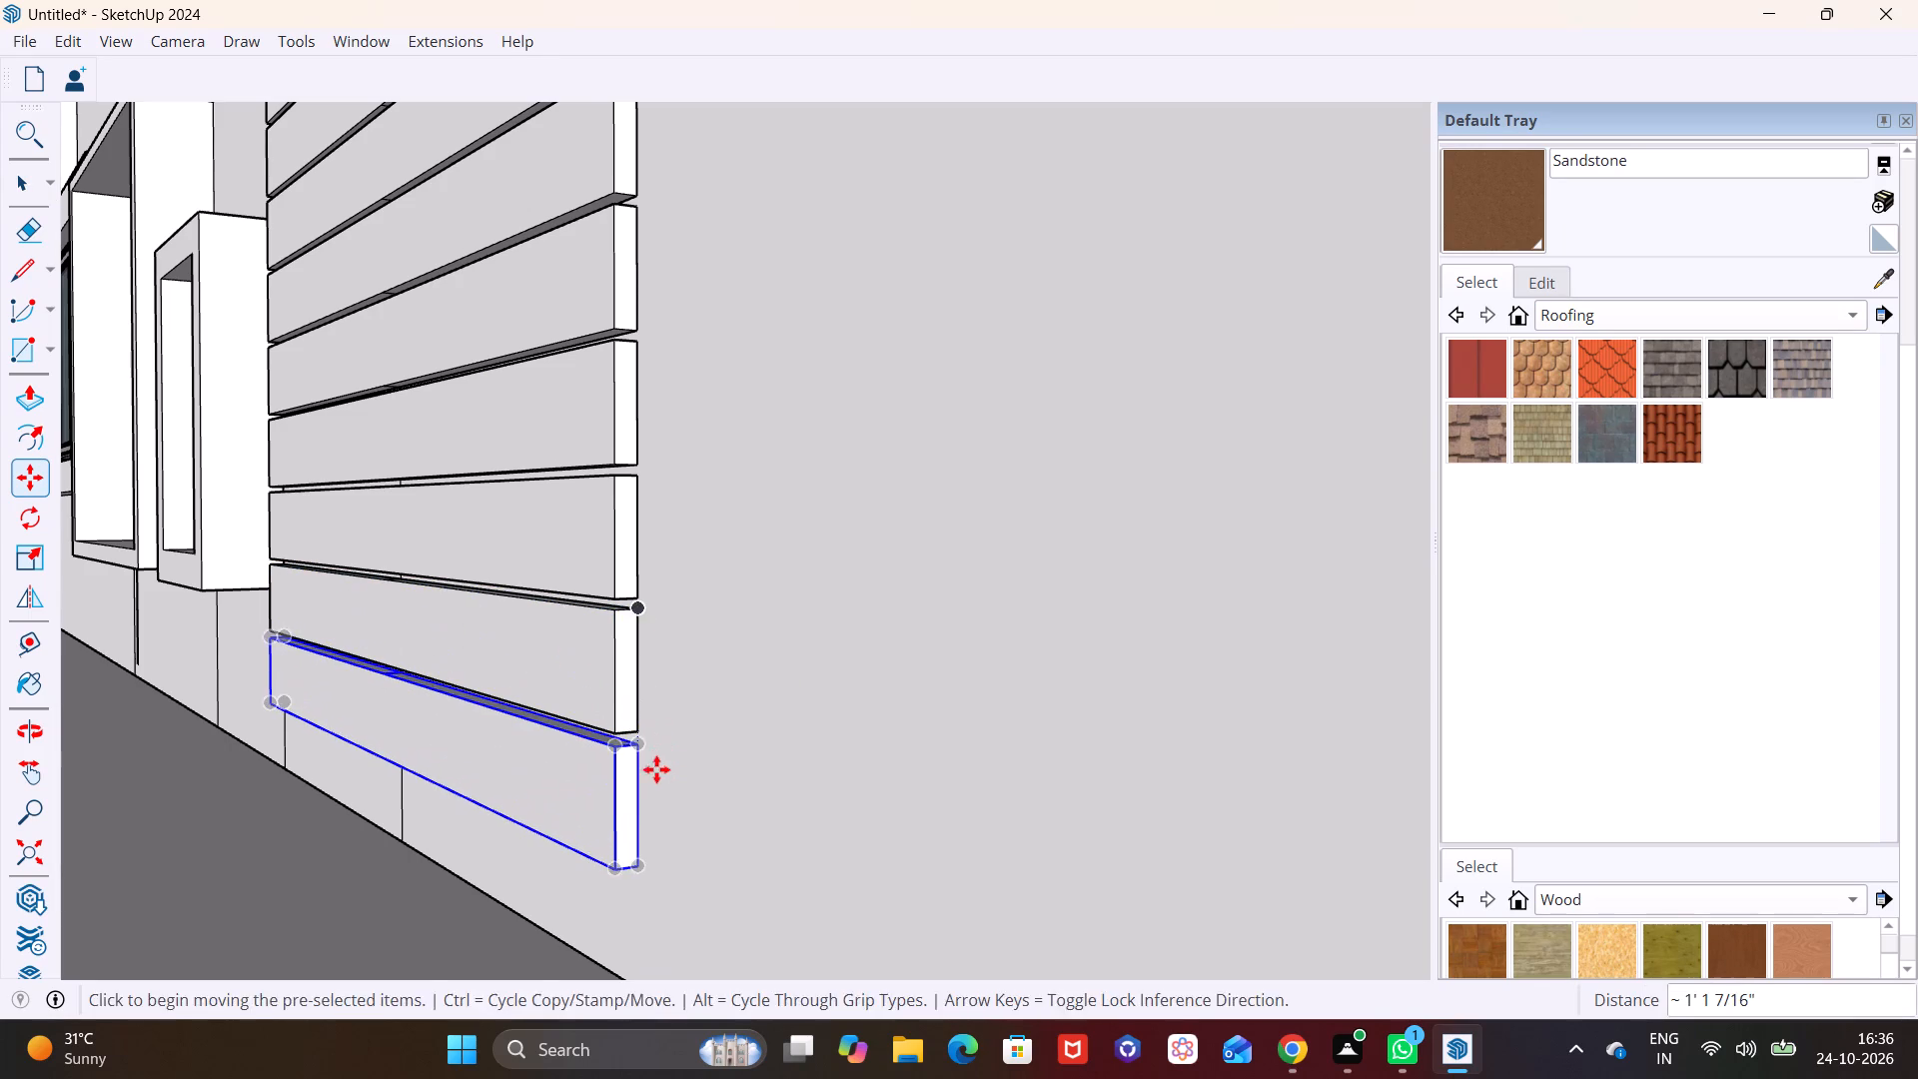
{"action": "middle_click_drag", "start_coordinate": [656, 769], "coordinate": [674, 579], "text": "shift"}
{"action": "left_click", "coordinate": [657, 560]}
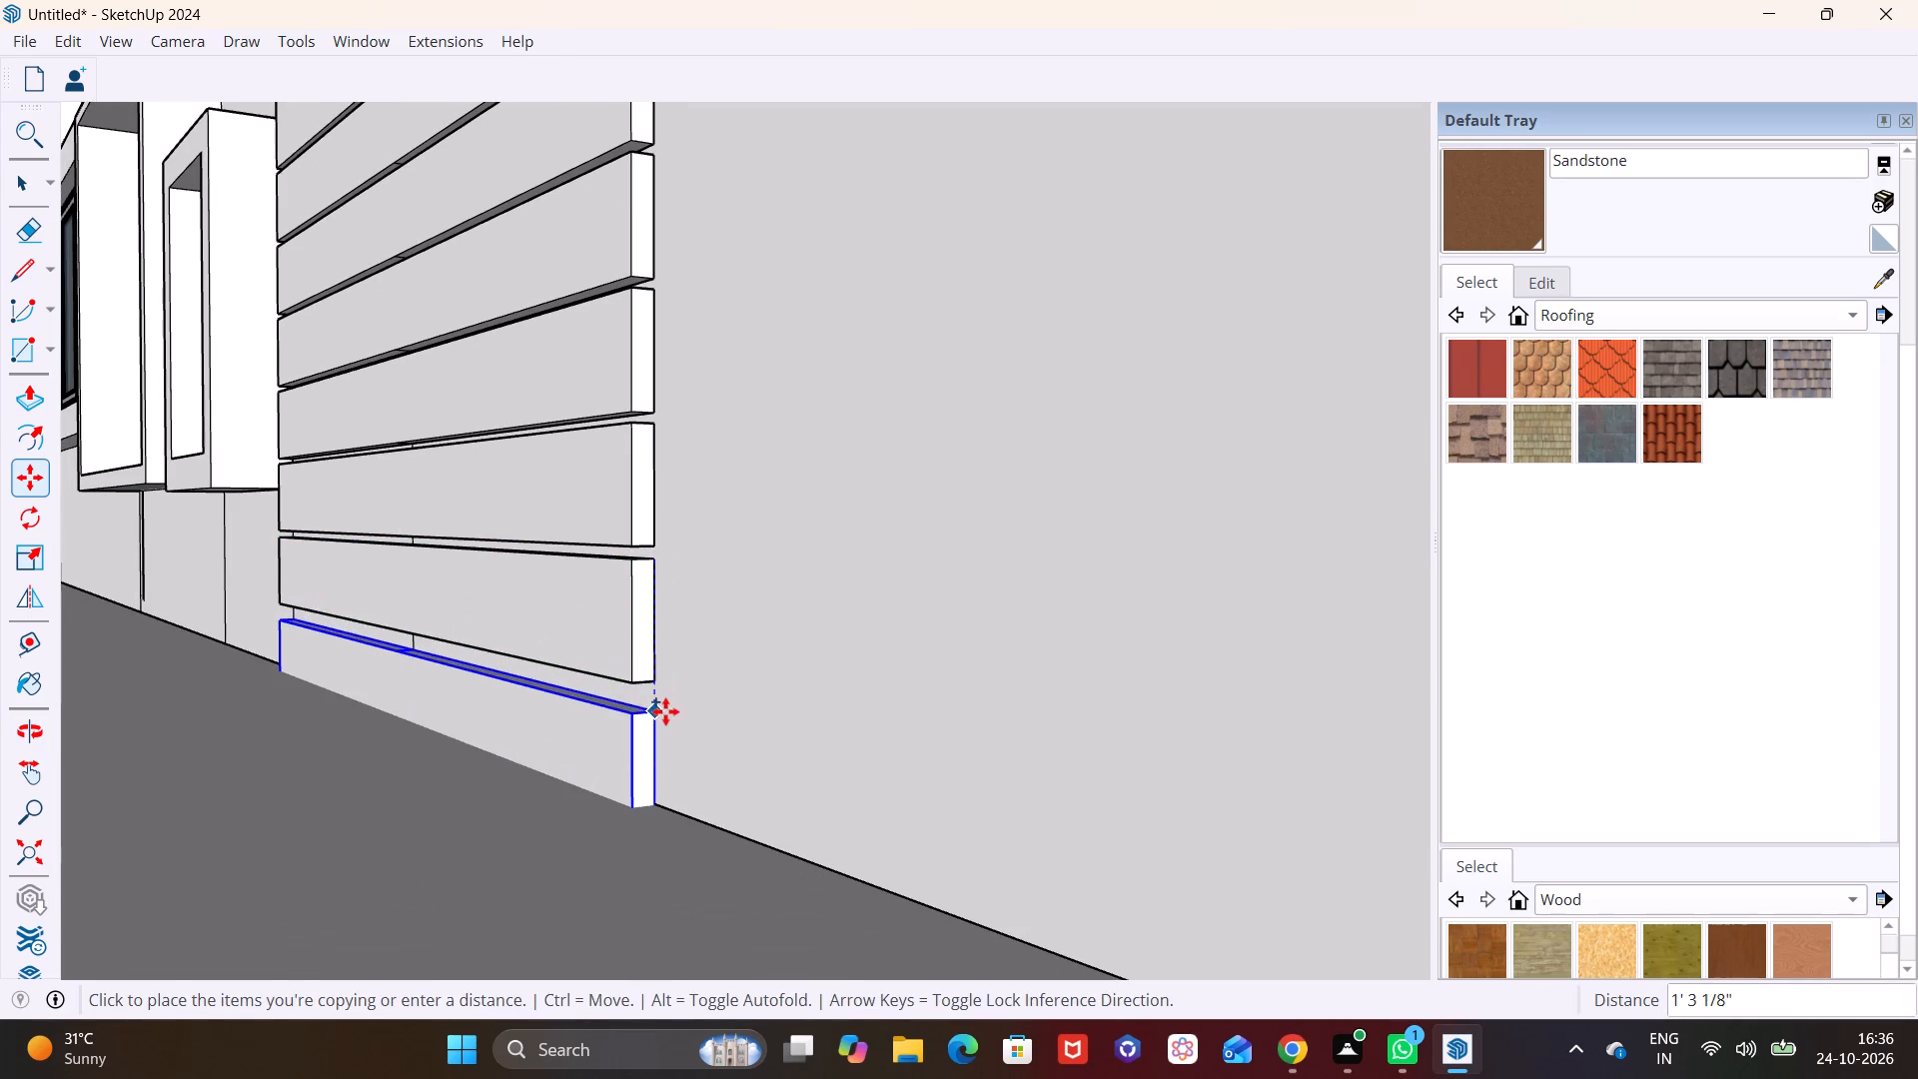
{"action": "left_click", "coordinate": [663, 699]}
{"action": "key", "text": "space"}
{"action": "left_click", "coordinate": [505, 760]}
Push/Pull the underside of the vertical framed band down by 10' 8 1/16" over the new cladding strips.
{"action": "scroll", "coordinate": [476, 808], "scroll_direction": "down", "scroll_amount": 8}
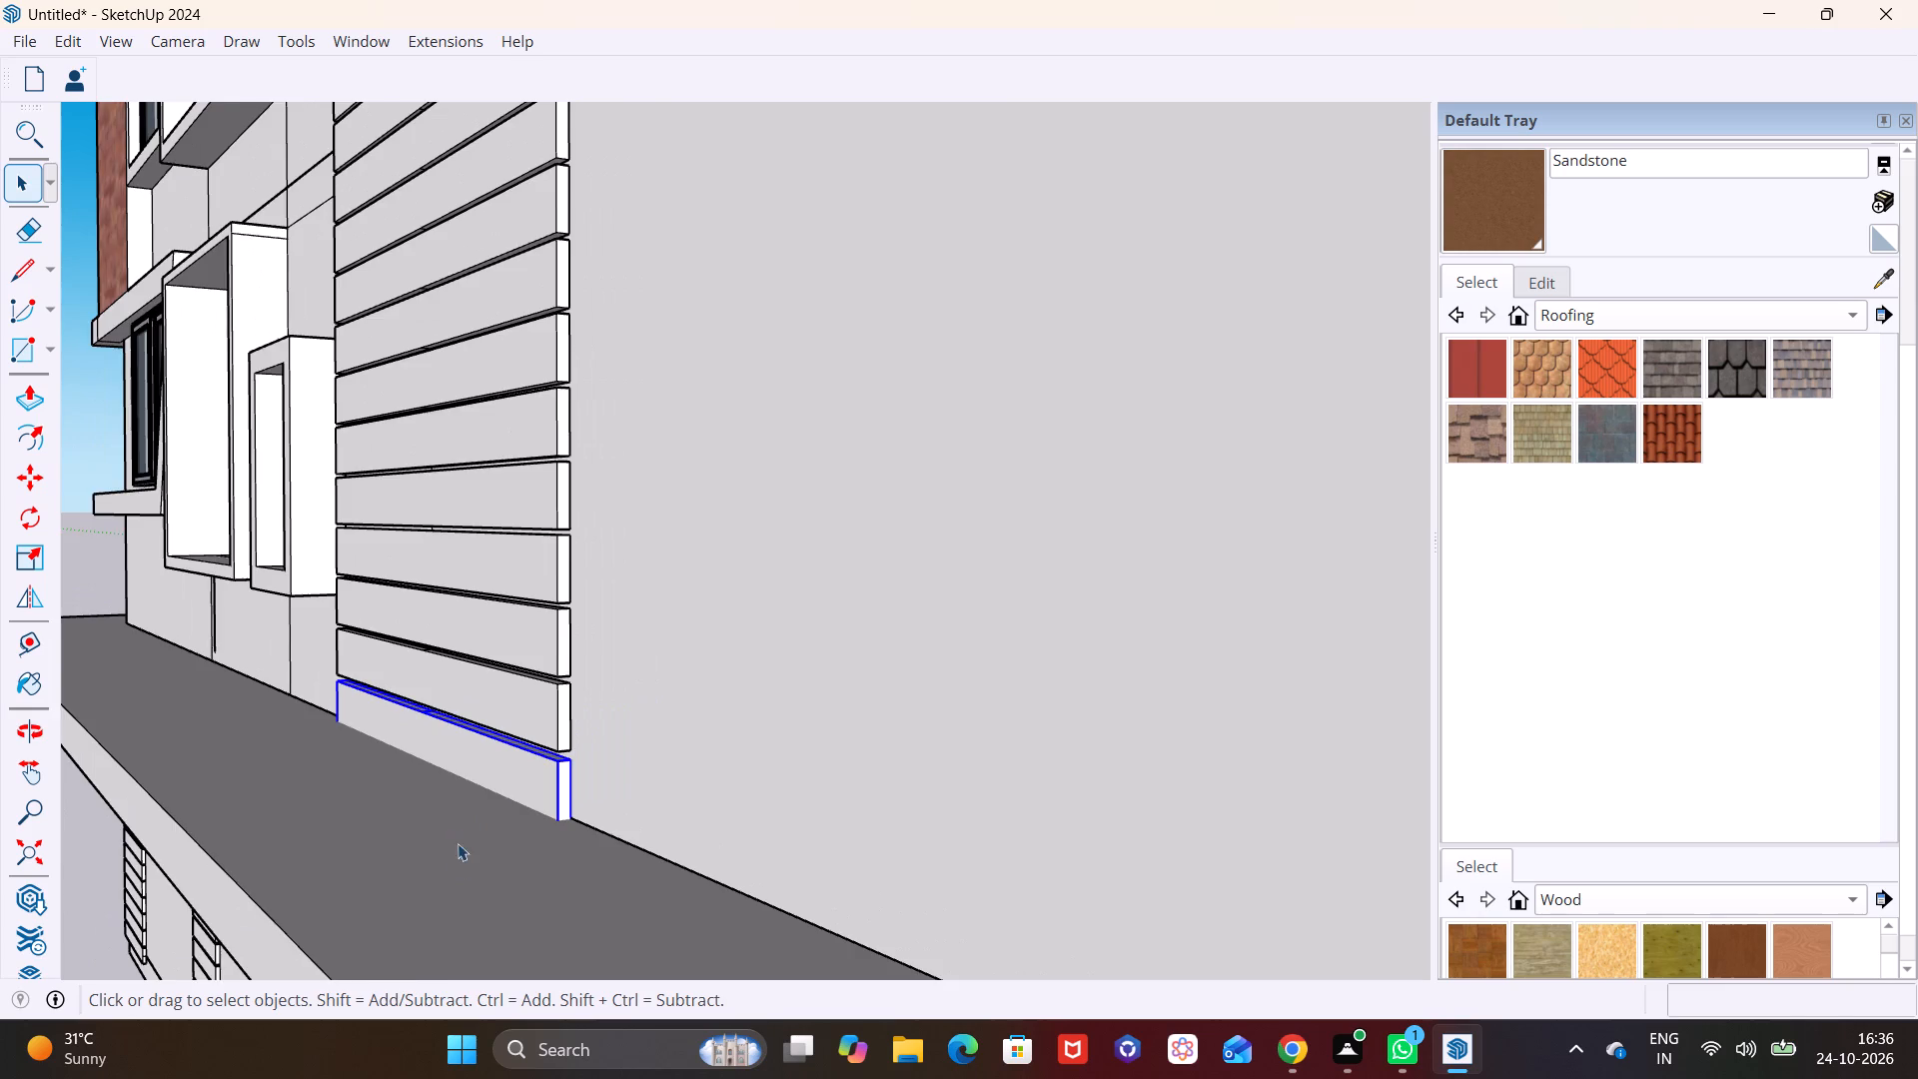
{"action": "scroll", "coordinate": [458, 843], "scroll_direction": "down", "scroll_amount": 3}
{"action": "middle_click_drag", "start_coordinate": [453, 507], "coordinate": [549, 656], "text": "shift"}
{"action": "scroll", "coordinate": [473, 422], "scroll_direction": "up", "scroll_amount": 3}
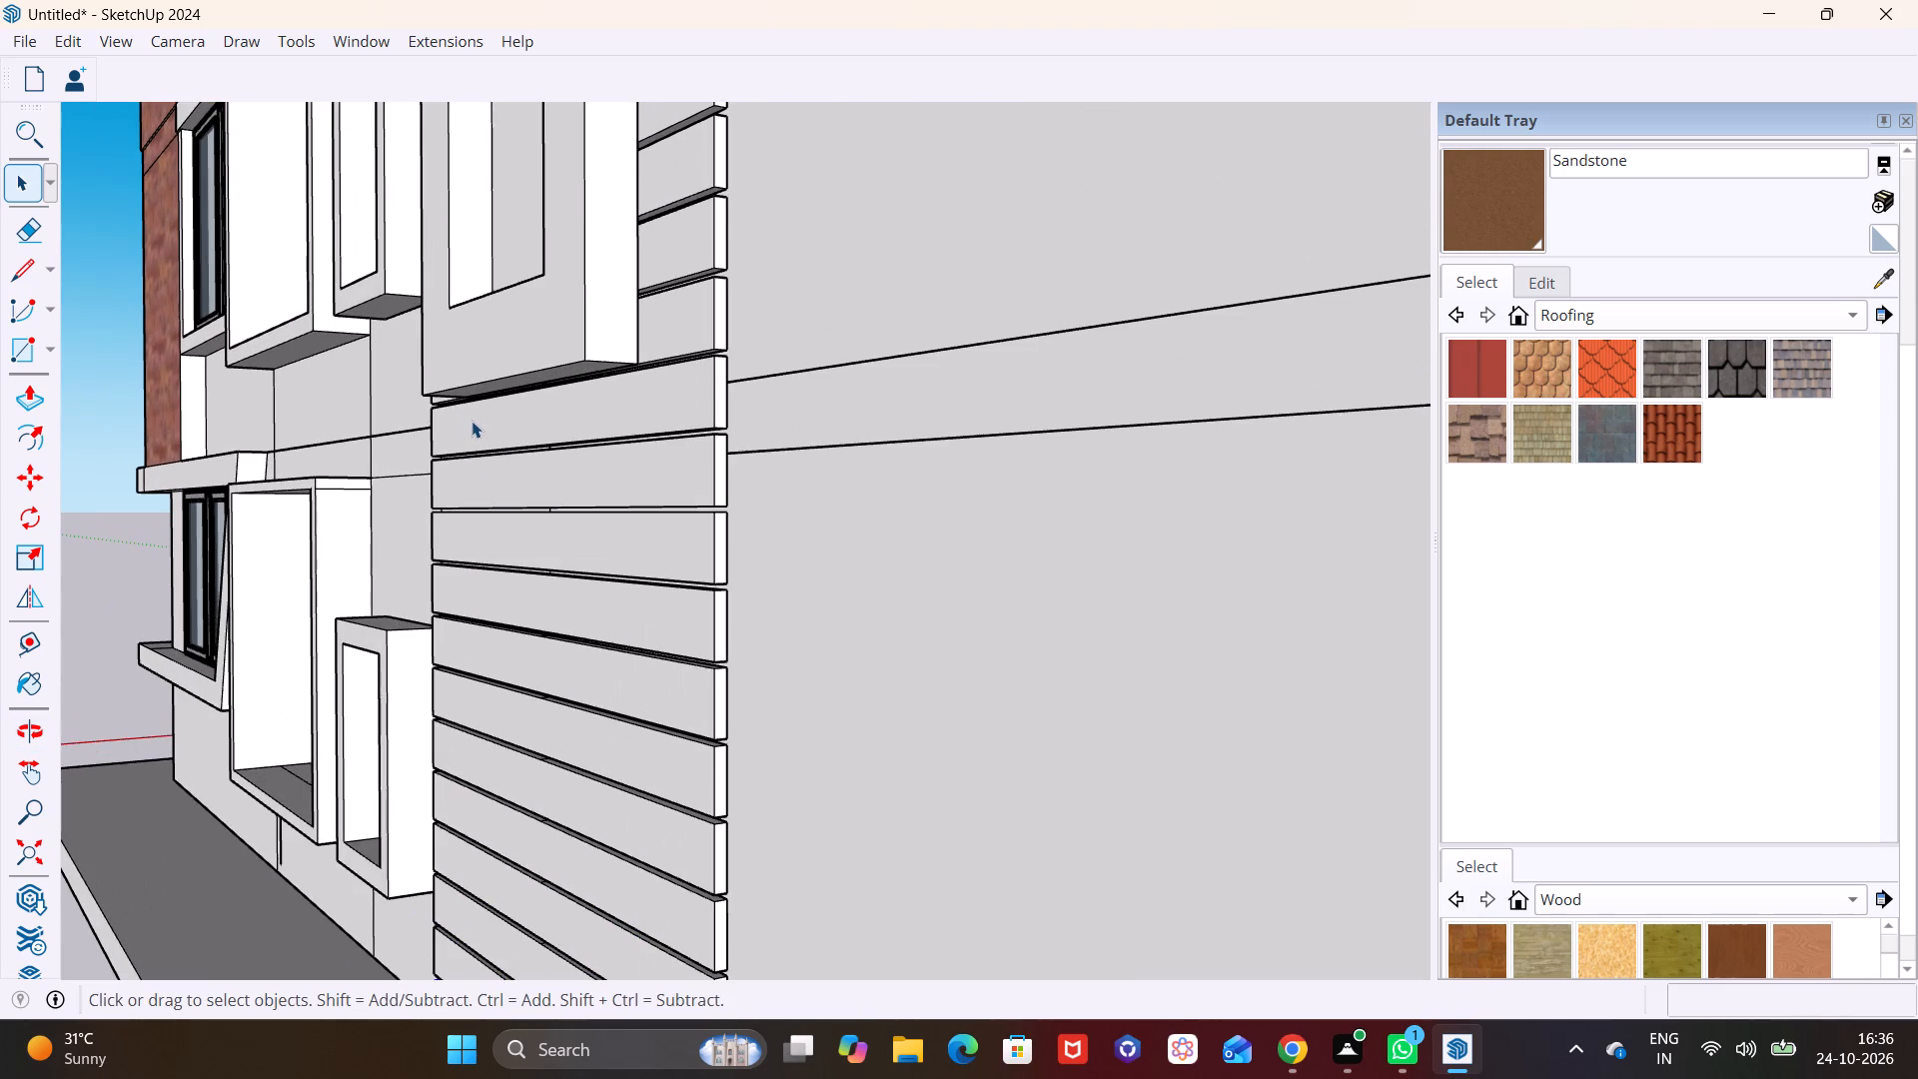
{"action": "middle_click_drag", "start_coordinate": [581, 414], "coordinate": [528, 357]}
{"action": "left_click", "coordinate": [491, 316]}
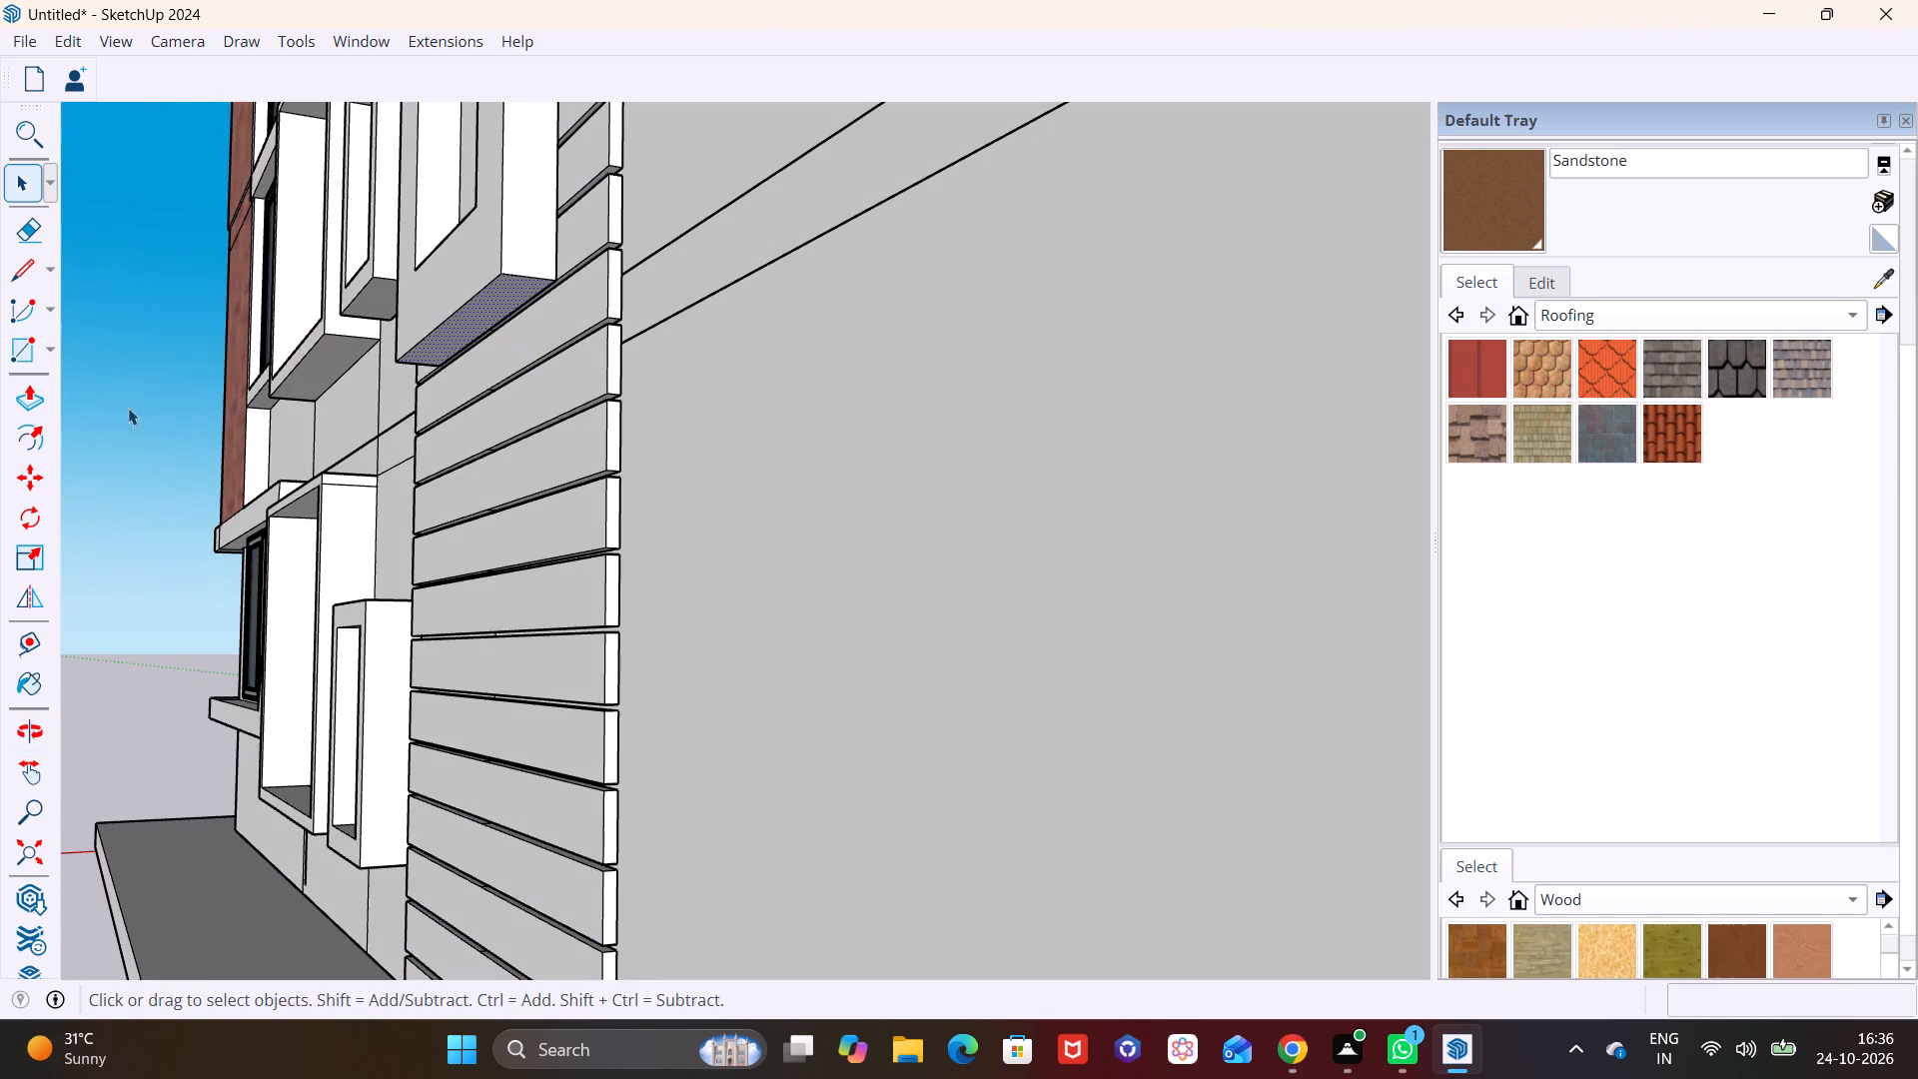
{"action": "left_click", "coordinate": [22, 404]}
{"action": "left_click", "coordinate": [480, 313]}
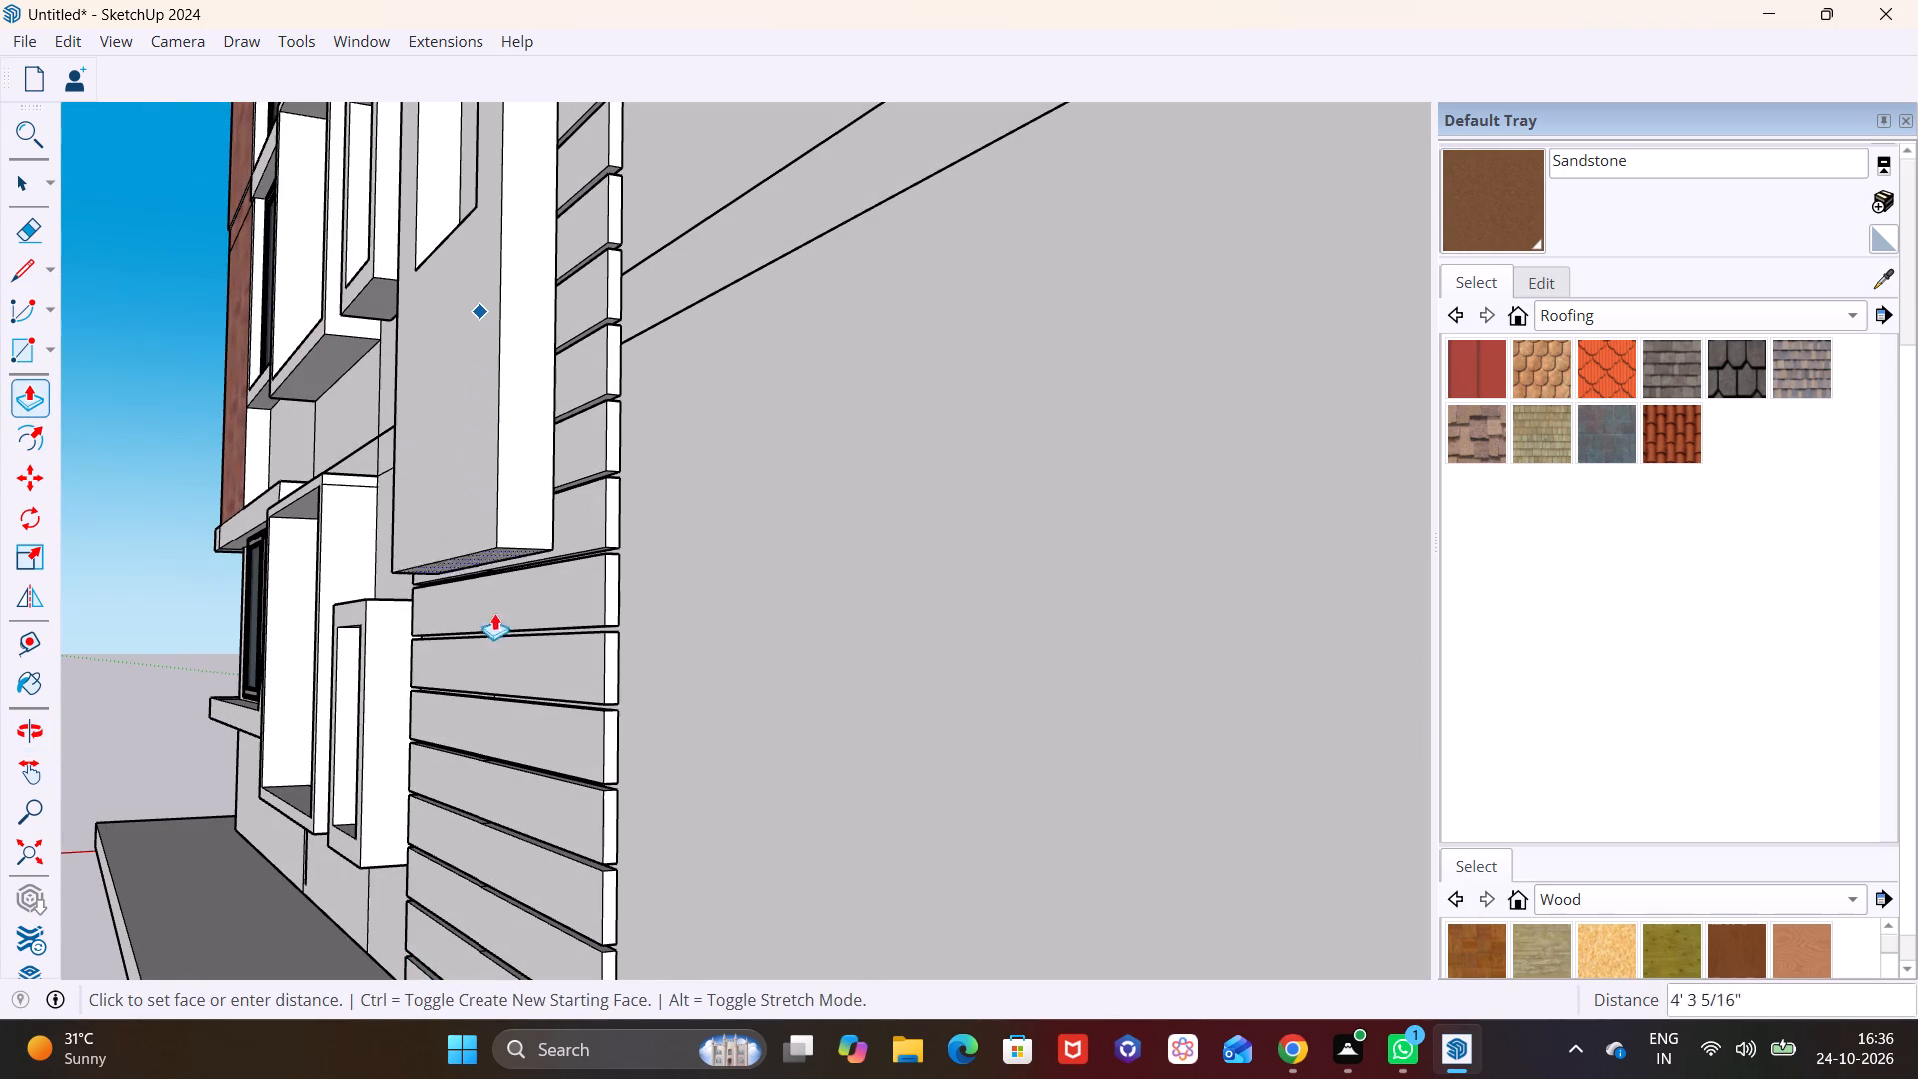
{"action": "left_click", "coordinate": [468, 942]}
Push/Pull the framed band's underside down by about 1' more, ending just above the lowest cladding strip.
{"action": "scroll", "coordinate": [473, 911], "scroll_direction": "down", "scroll_amount": 3}
{"action": "middle_click_drag", "start_coordinate": [493, 887], "coordinate": [592, 611]}
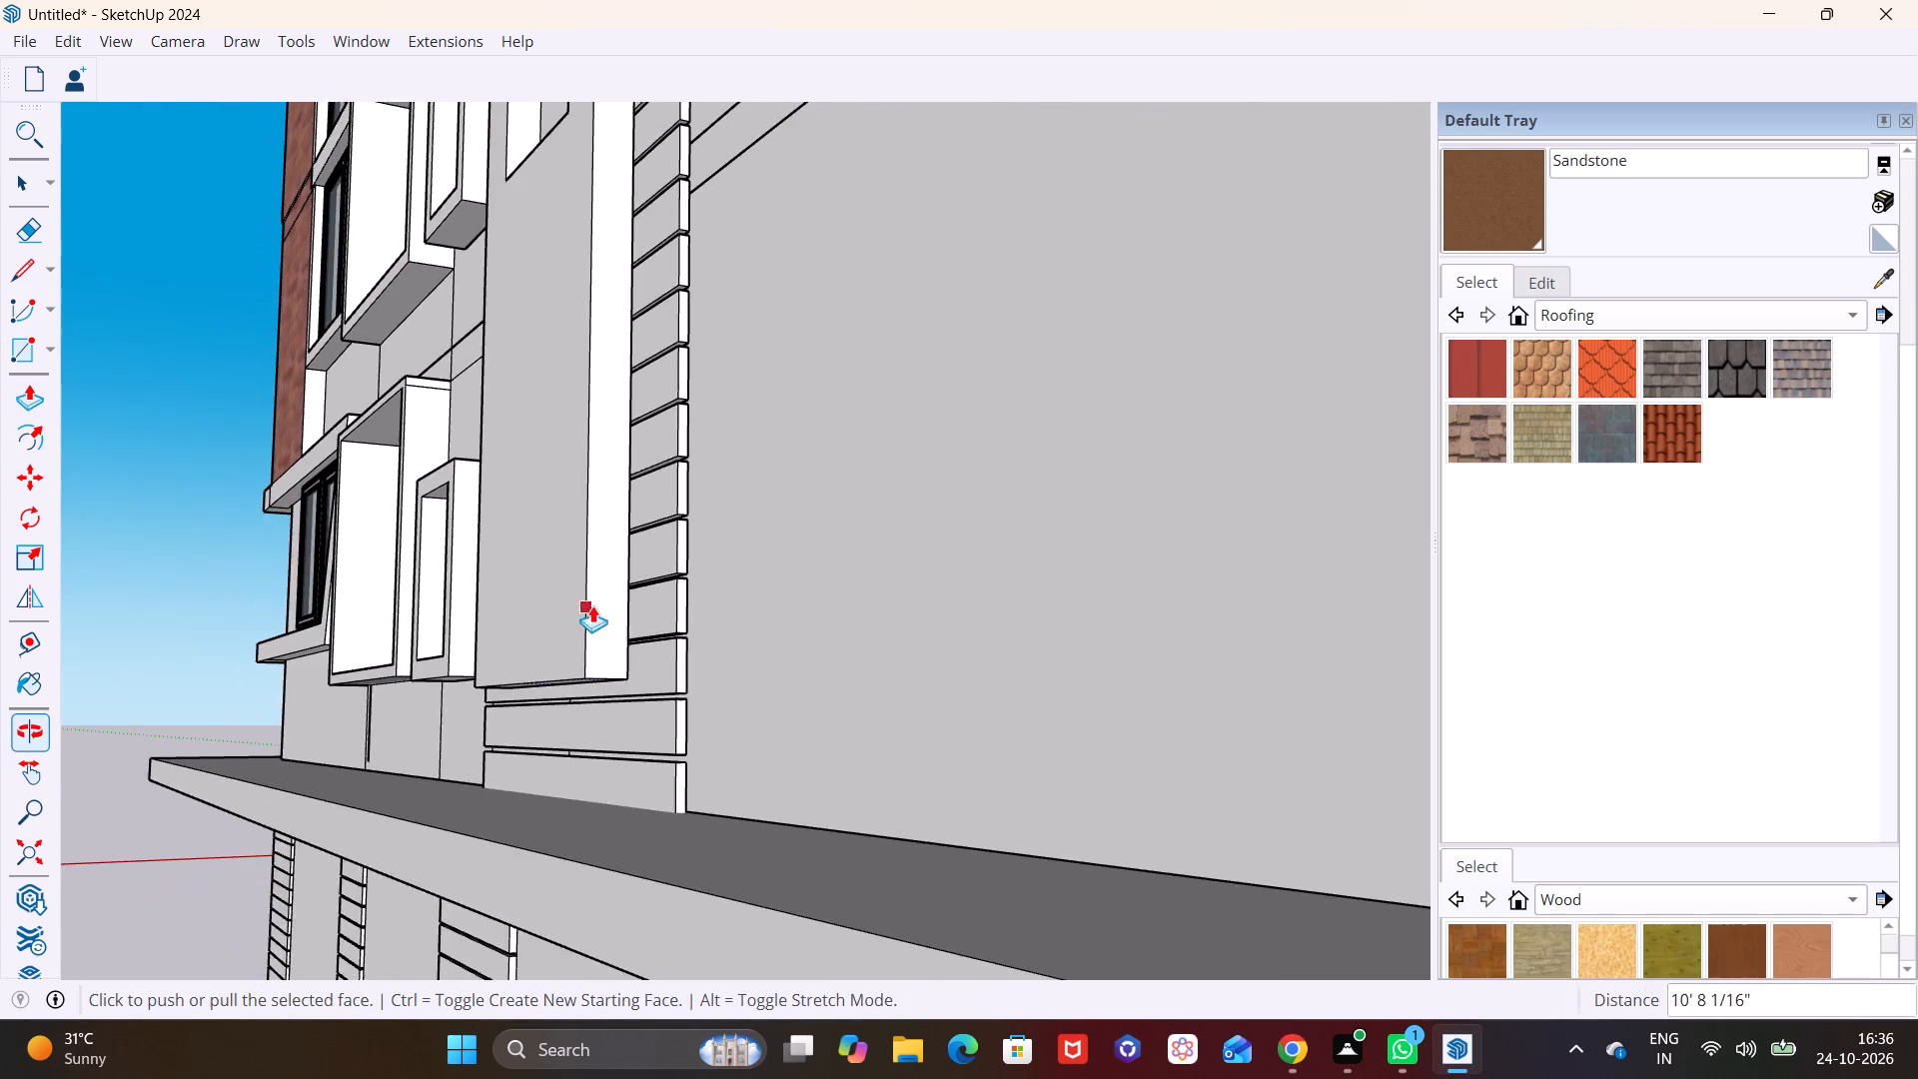
{"action": "scroll", "coordinate": [552, 666], "scroll_direction": "up", "scroll_amount": 6}
{"action": "middle_click_drag", "start_coordinate": [573, 697], "coordinate": [579, 601]}
{"action": "middle_click_drag", "start_coordinate": [540, 580], "coordinate": [608, 741]}
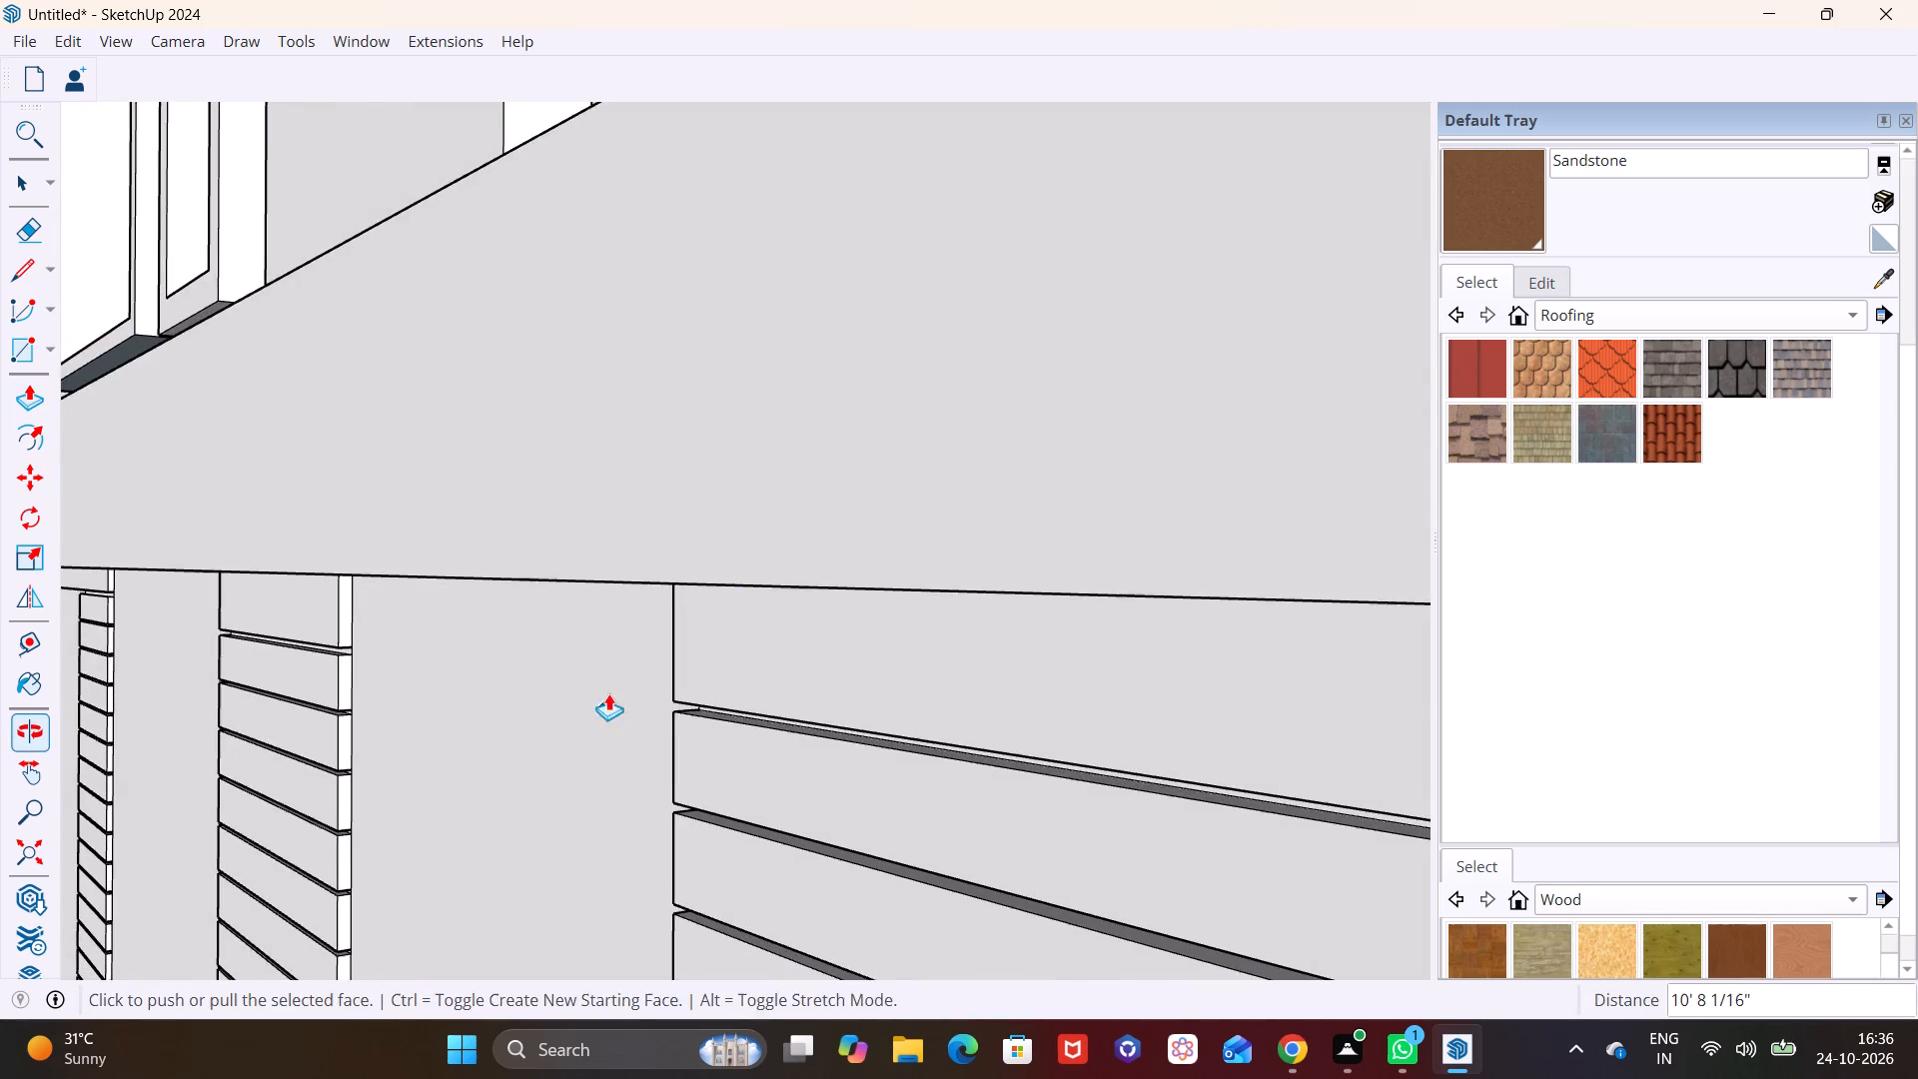
{"action": "middle_click_drag", "start_coordinate": [531, 363], "coordinate": [682, 706], "text": "shift"}
{"action": "left_click", "coordinate": [478, 309]}
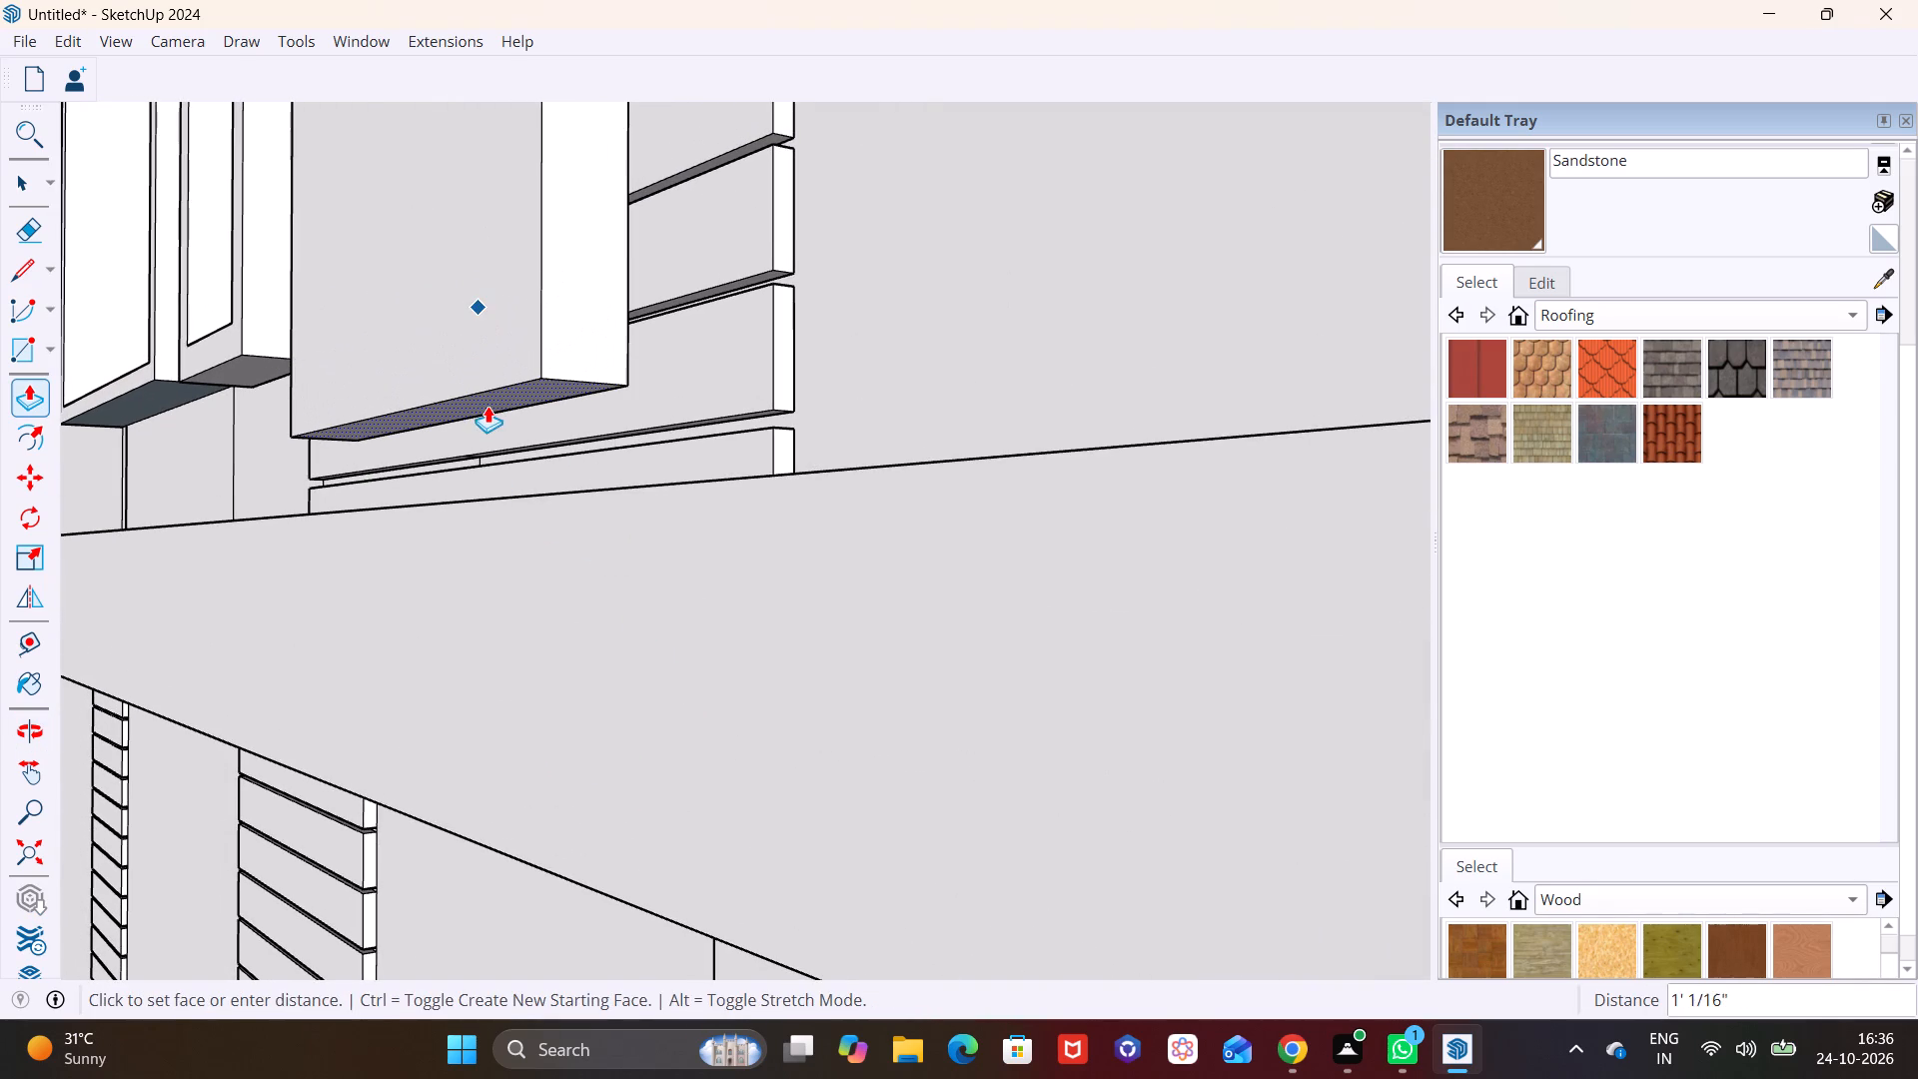
{"action": "left_click", "coordinate": [487, 406]}
{"action": "key", "text": "space"}
Push/Pull the bottom face of the framed band's long recess downward to lengthen the recess within the extended band.
{"action": "scroll", "coordinate": [658, 349], "scroll_direction": "down", "scroll_amount": 10}
{"action": "middle_click_drag", "start_coordinate": [568, 296], "coordinate": [737, 670], "text": "shift"}
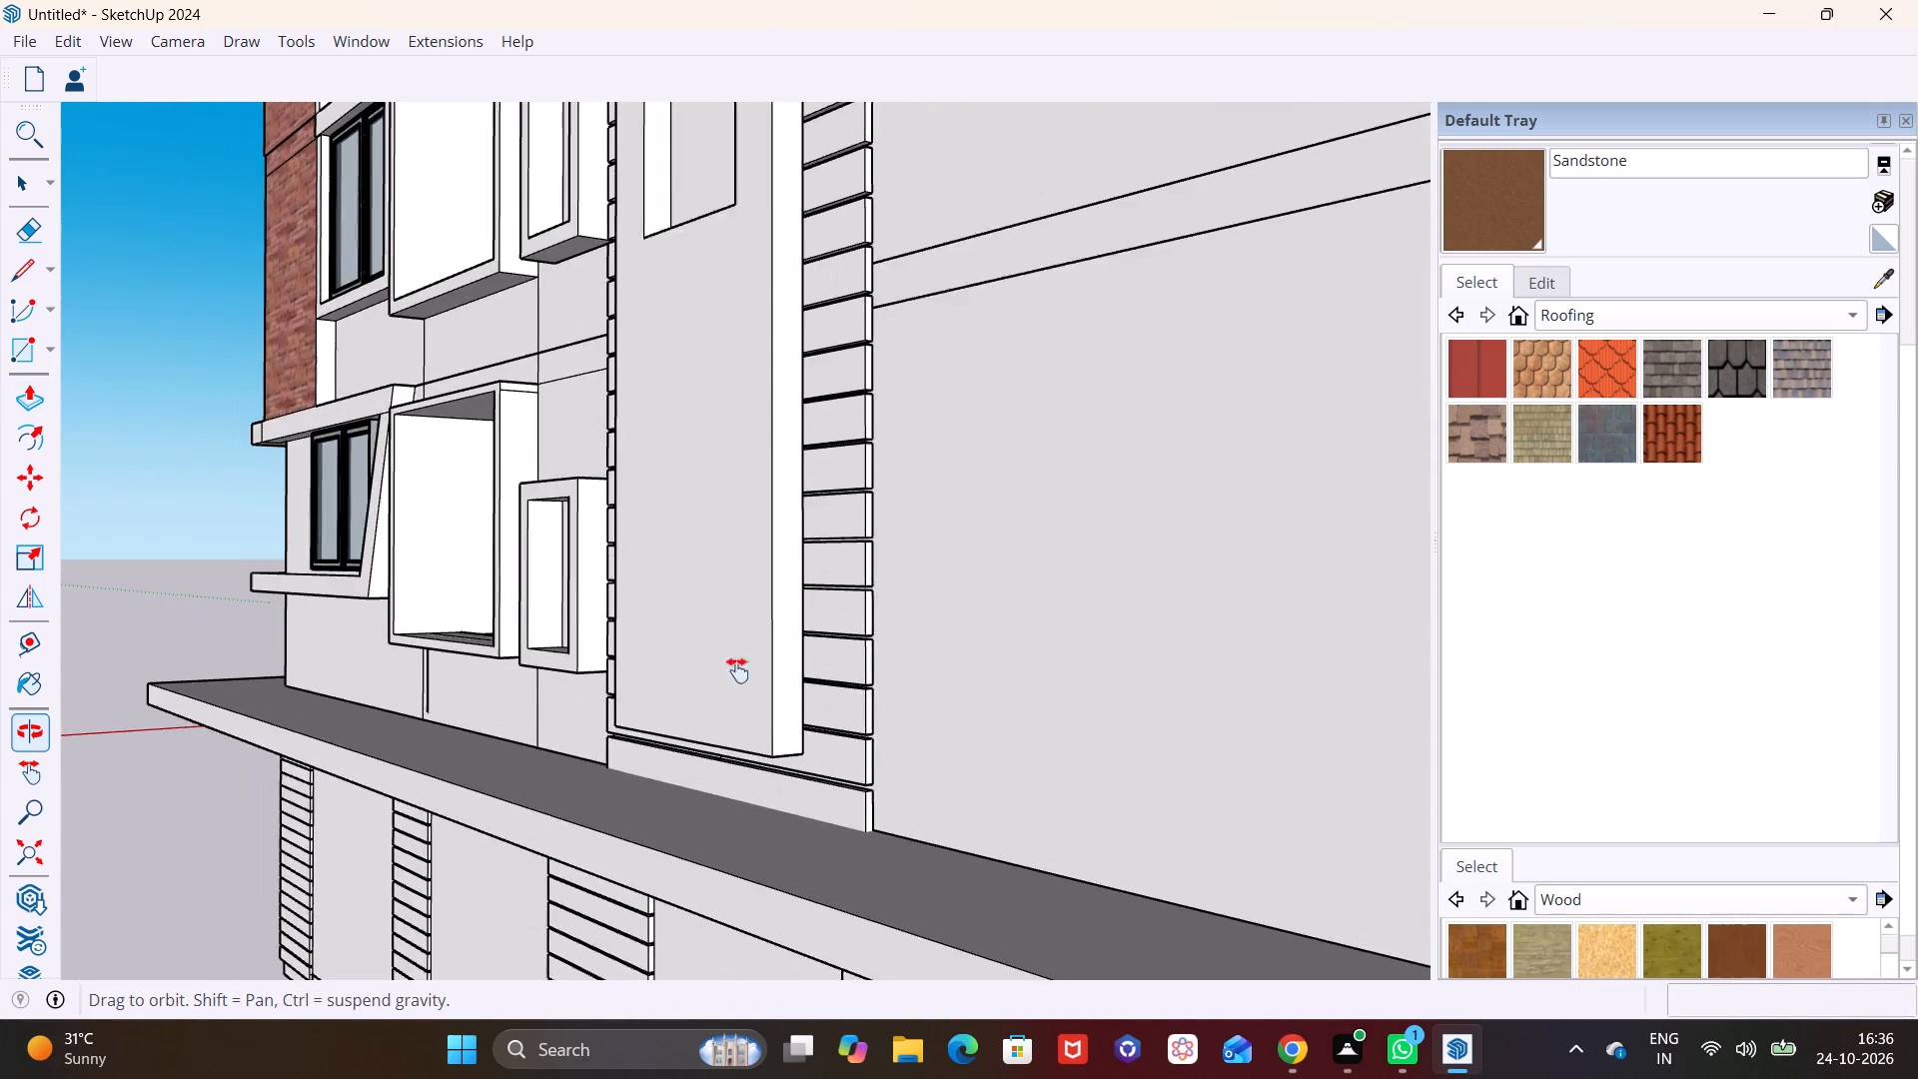
{"action": "middle_click_drag", "start_coordinate": [737, 670], "coordinate": [739, 672], "text": "shift"}
{"action": "middle_click_drag", "start_coordinate": [711, 578], "coordinate": [785, 663]}
{"action": "middle_click_drag", "start_coordinate": [733, 442], "coordinate": [700, 686]}
{"action": "scroll", "coordinate": [761, 615], "scroll_direction": "up", "scroll_amount": 3}
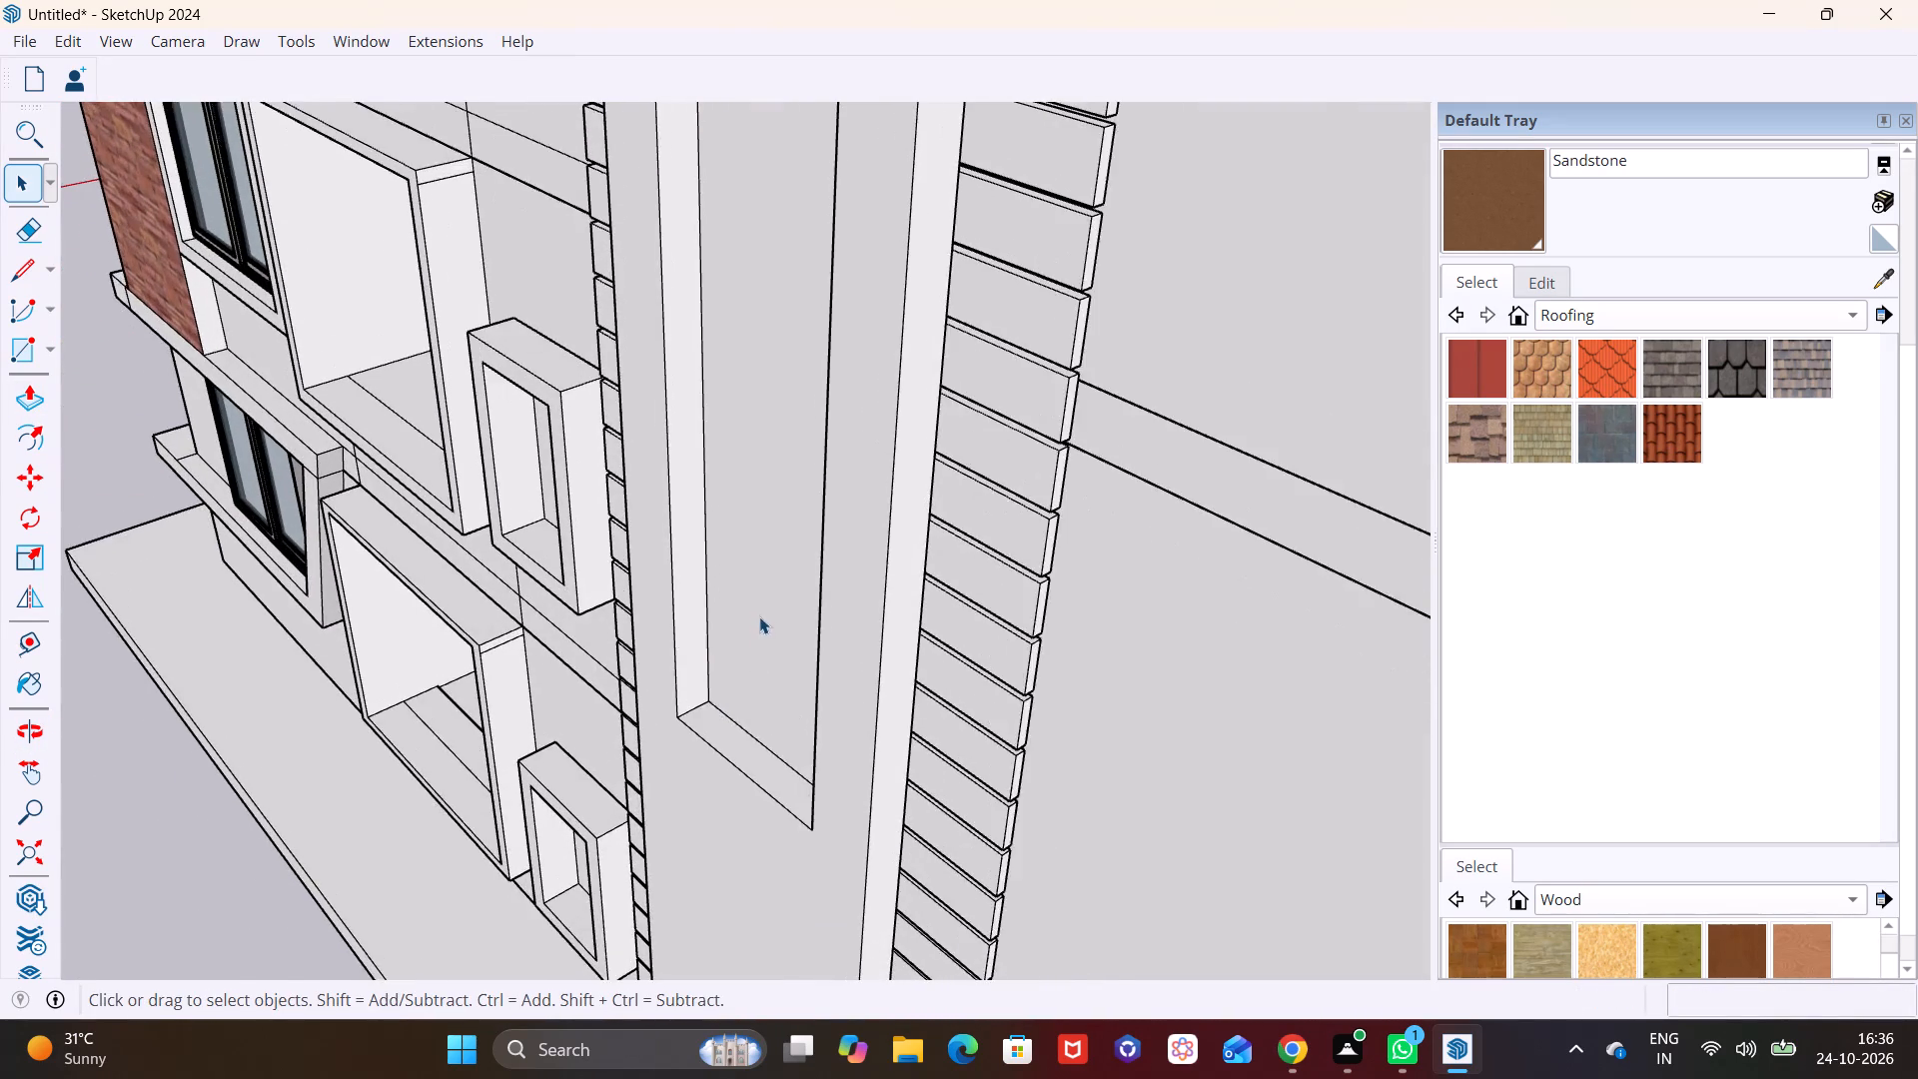
{"action": "scroll", "coordinate": [759, 616], "scroll_direction": "up", "scroll_amount": 2}
{"action": "middle_click_drag", "start_coordinate": [750, 627], "coordinate": [723, 426], "text": "shift"}
{"action": "left_click", "coordinate": [695, 584]}
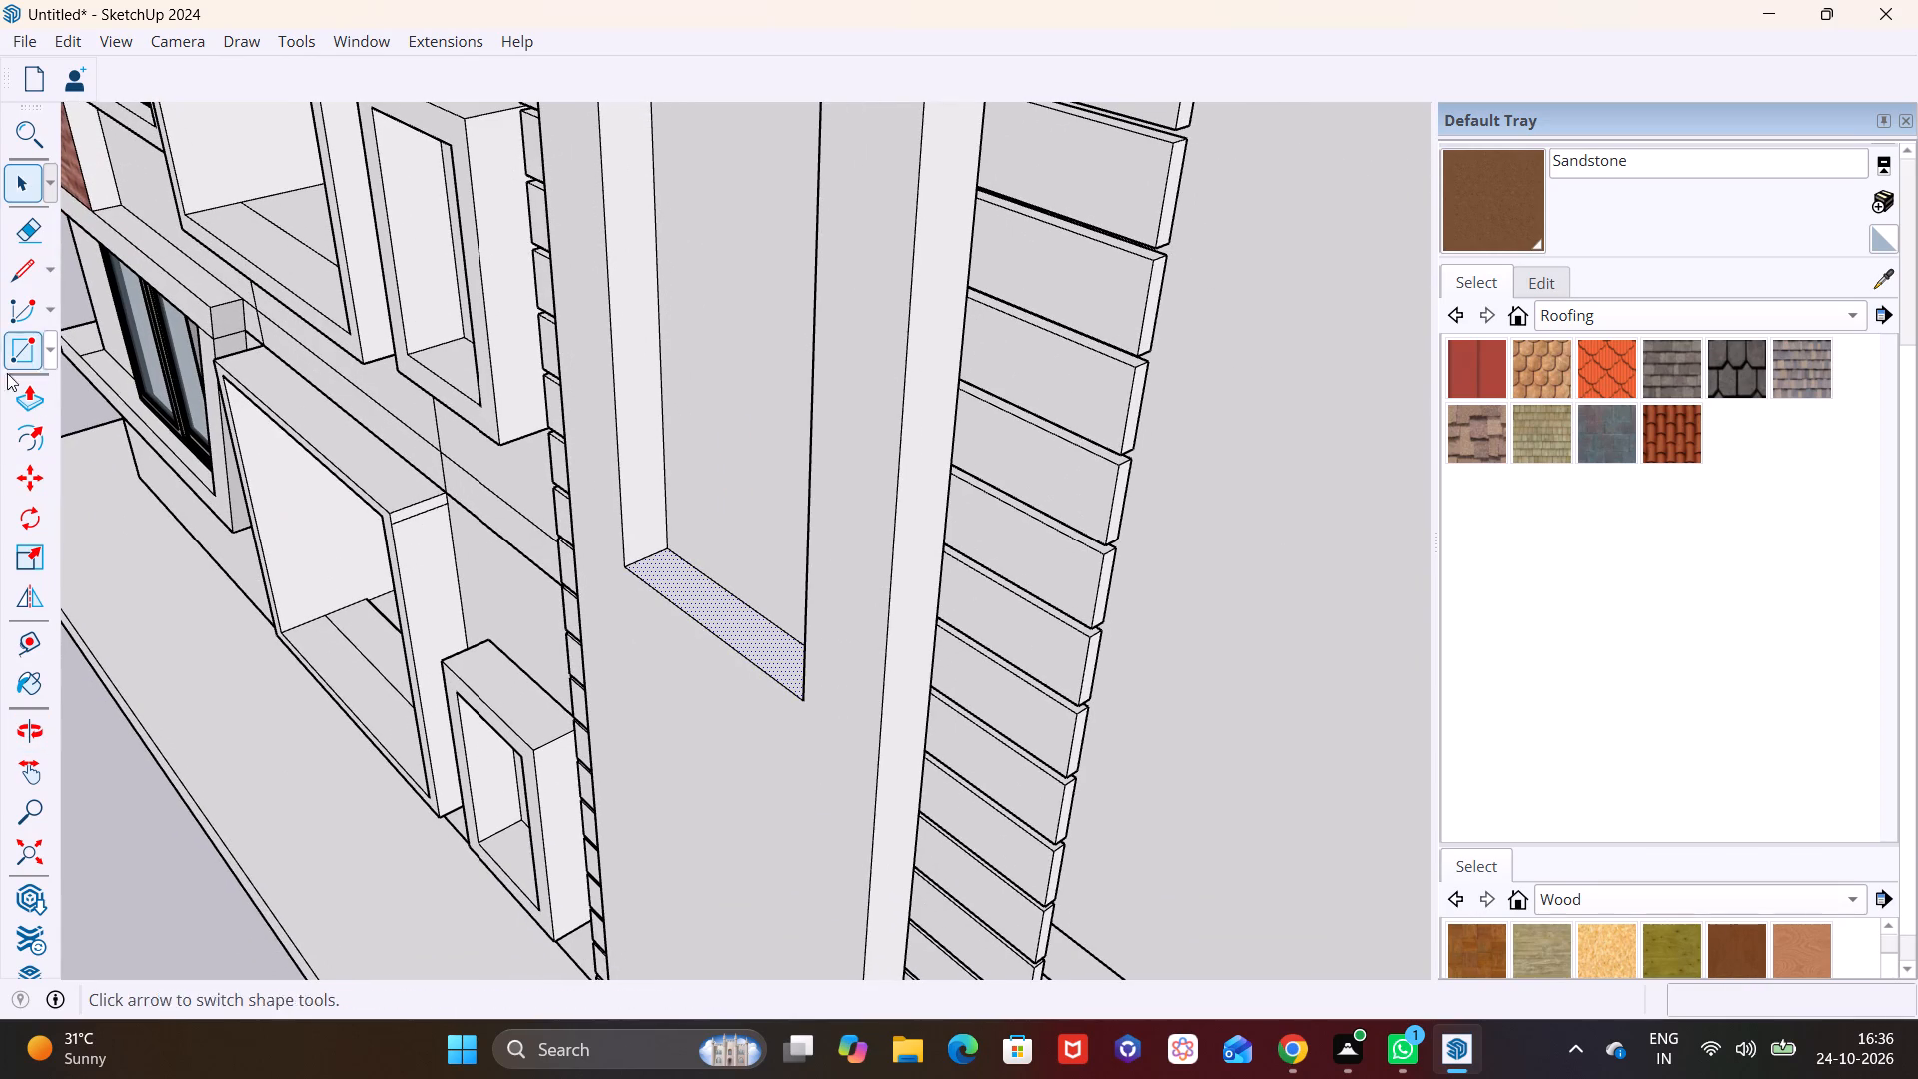
{"action": "left_click", "coordinate": [14, 396]}
{"action": "left_click", "coordinate": [723, 622]}
{"action": "middle_click_drag", "start_coordinate": [720, 797], "coordinate": [753, 516]}
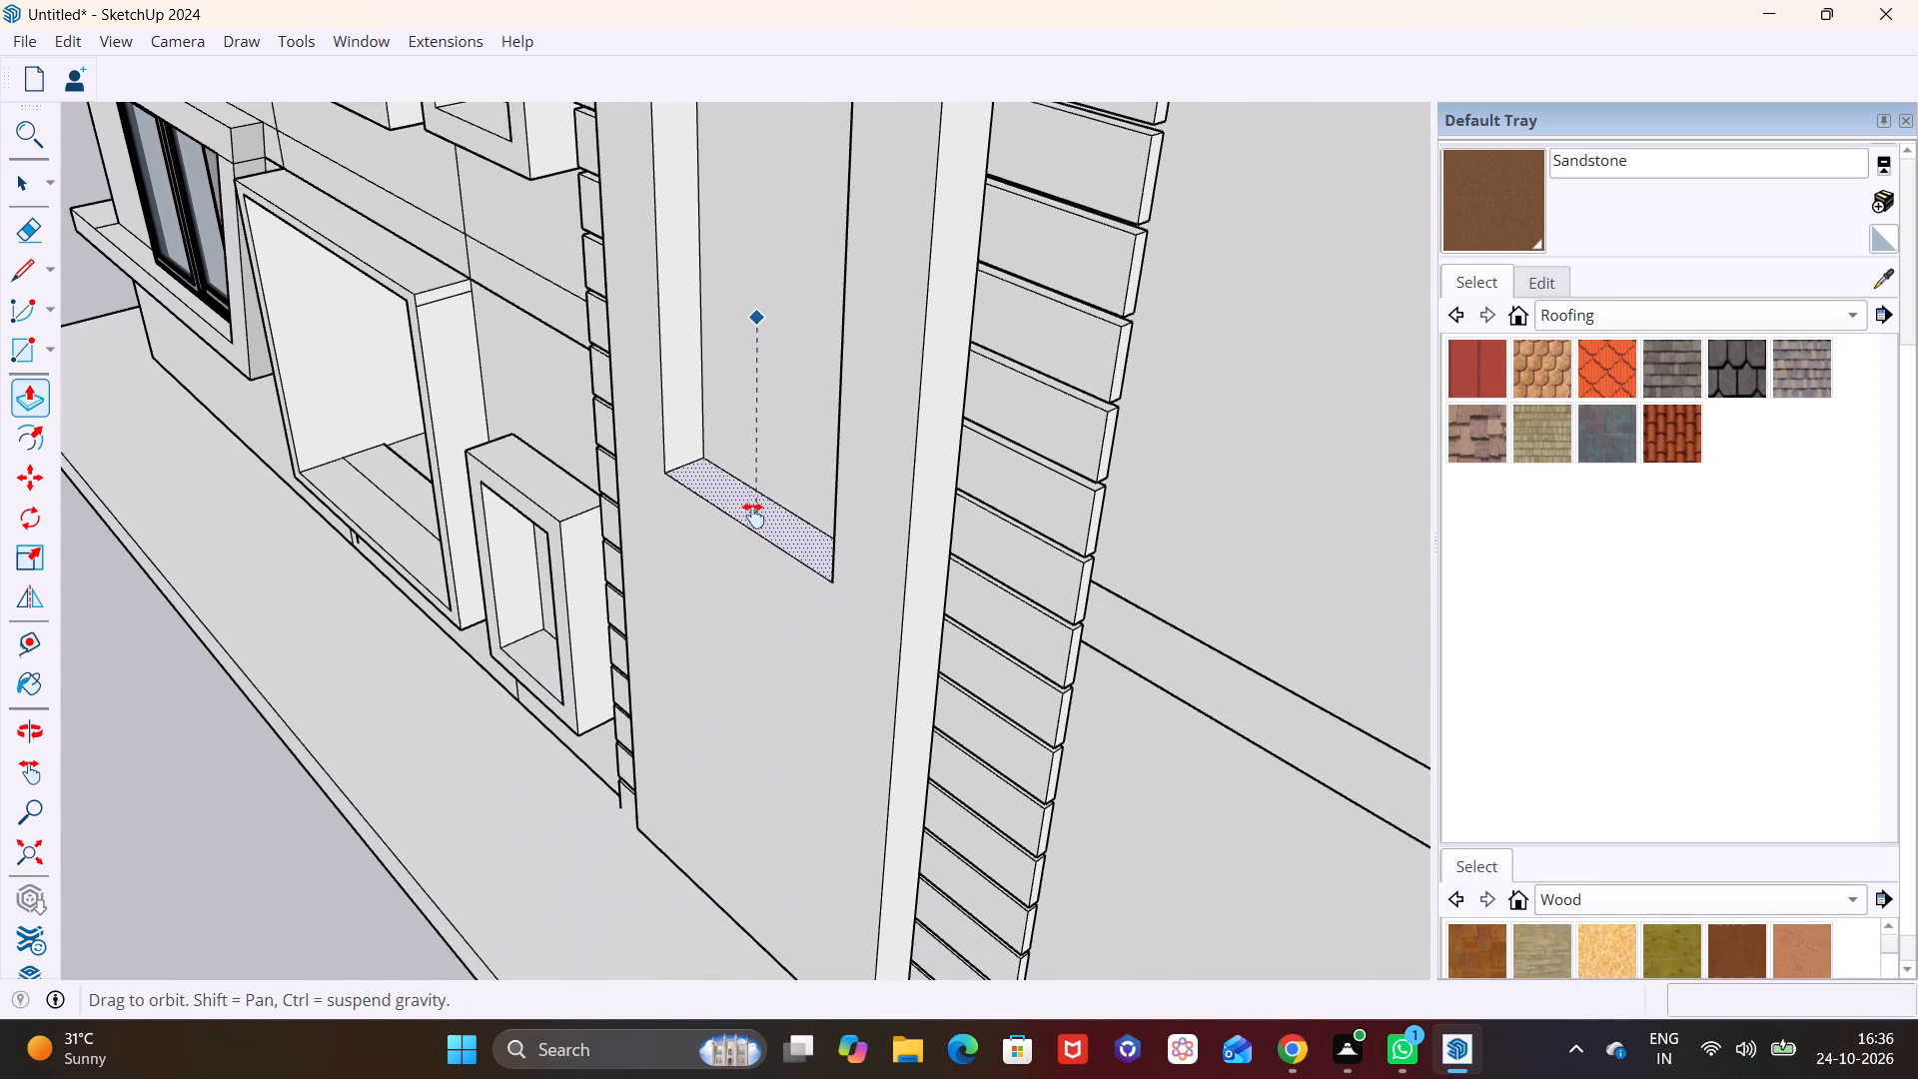
{"action": "middle_click_drag", "start_coordinate": [753, 516], "coordinate": [753, 515]}
{"action": "left_click", "coordinate": [786, 679]}
{"action": "key", "text": "space"}
{"action": "left_click", "coordinate": [1259, 805]}
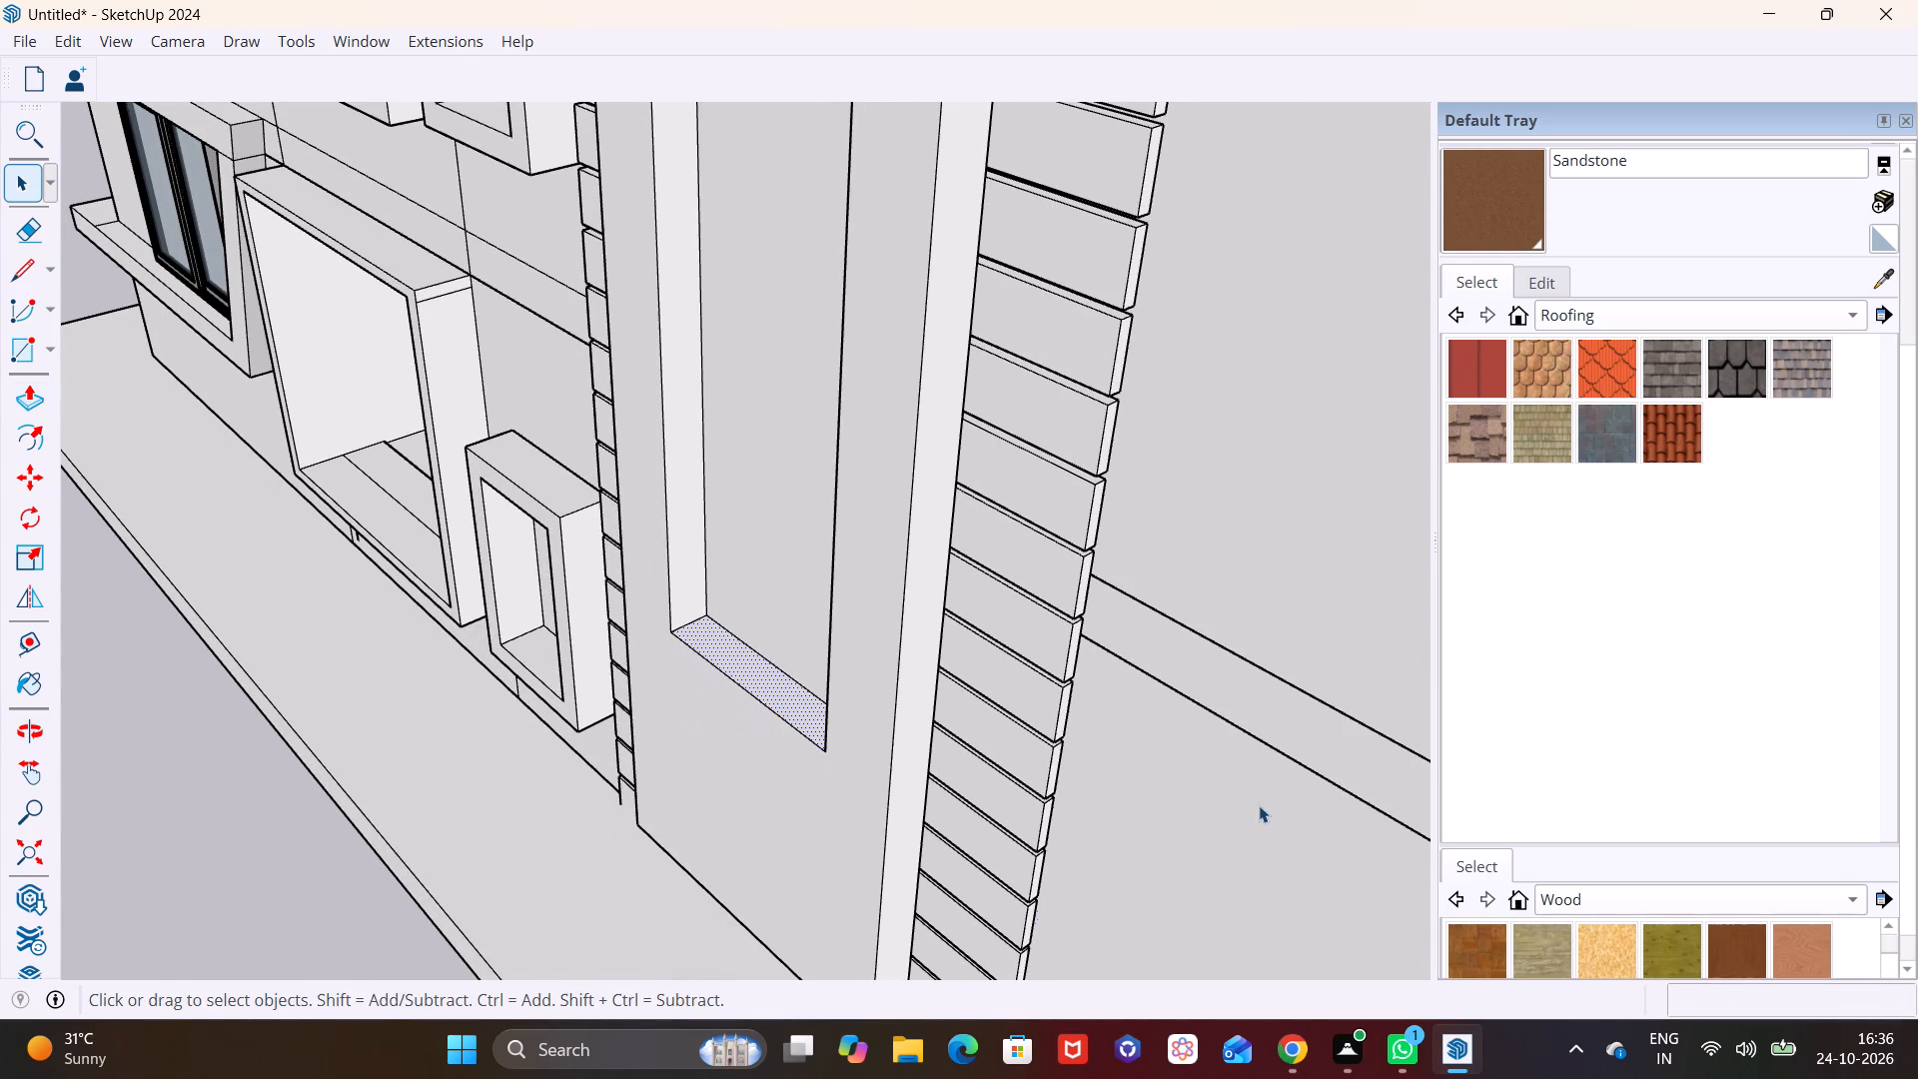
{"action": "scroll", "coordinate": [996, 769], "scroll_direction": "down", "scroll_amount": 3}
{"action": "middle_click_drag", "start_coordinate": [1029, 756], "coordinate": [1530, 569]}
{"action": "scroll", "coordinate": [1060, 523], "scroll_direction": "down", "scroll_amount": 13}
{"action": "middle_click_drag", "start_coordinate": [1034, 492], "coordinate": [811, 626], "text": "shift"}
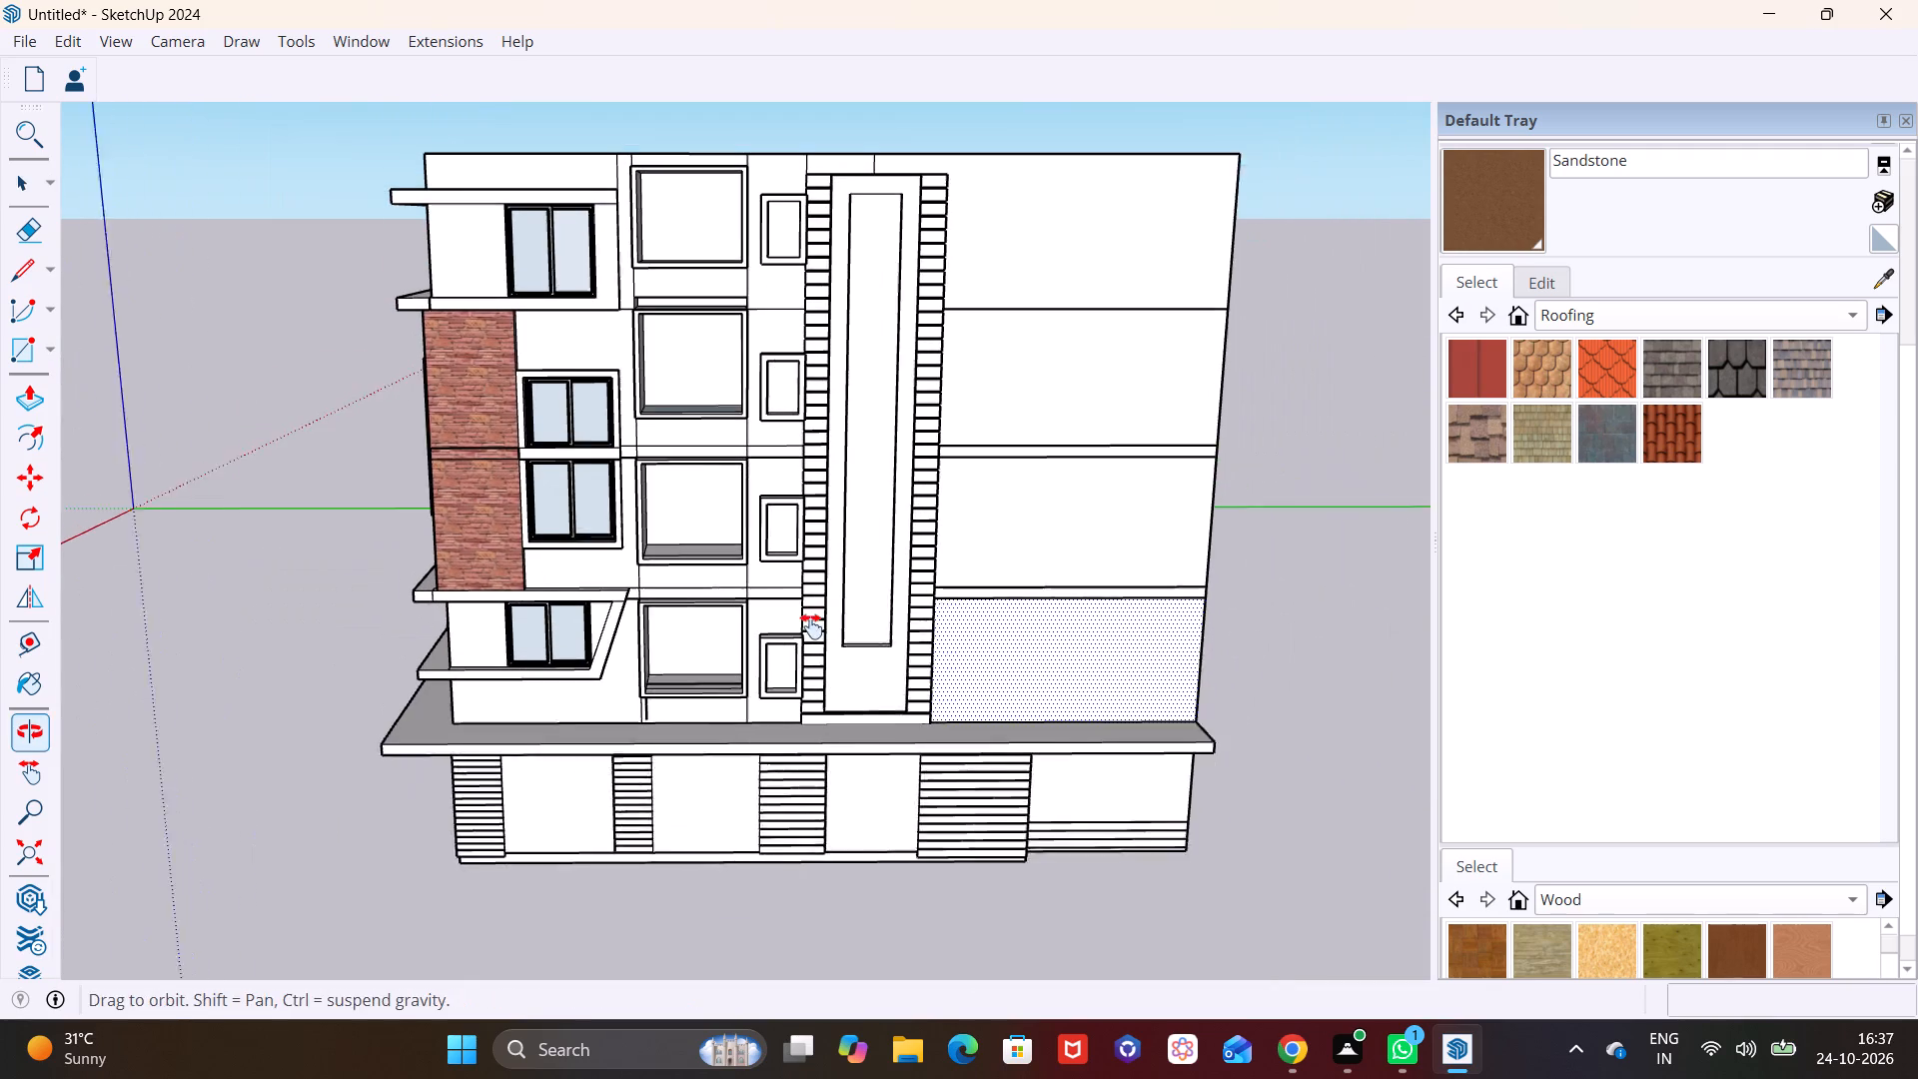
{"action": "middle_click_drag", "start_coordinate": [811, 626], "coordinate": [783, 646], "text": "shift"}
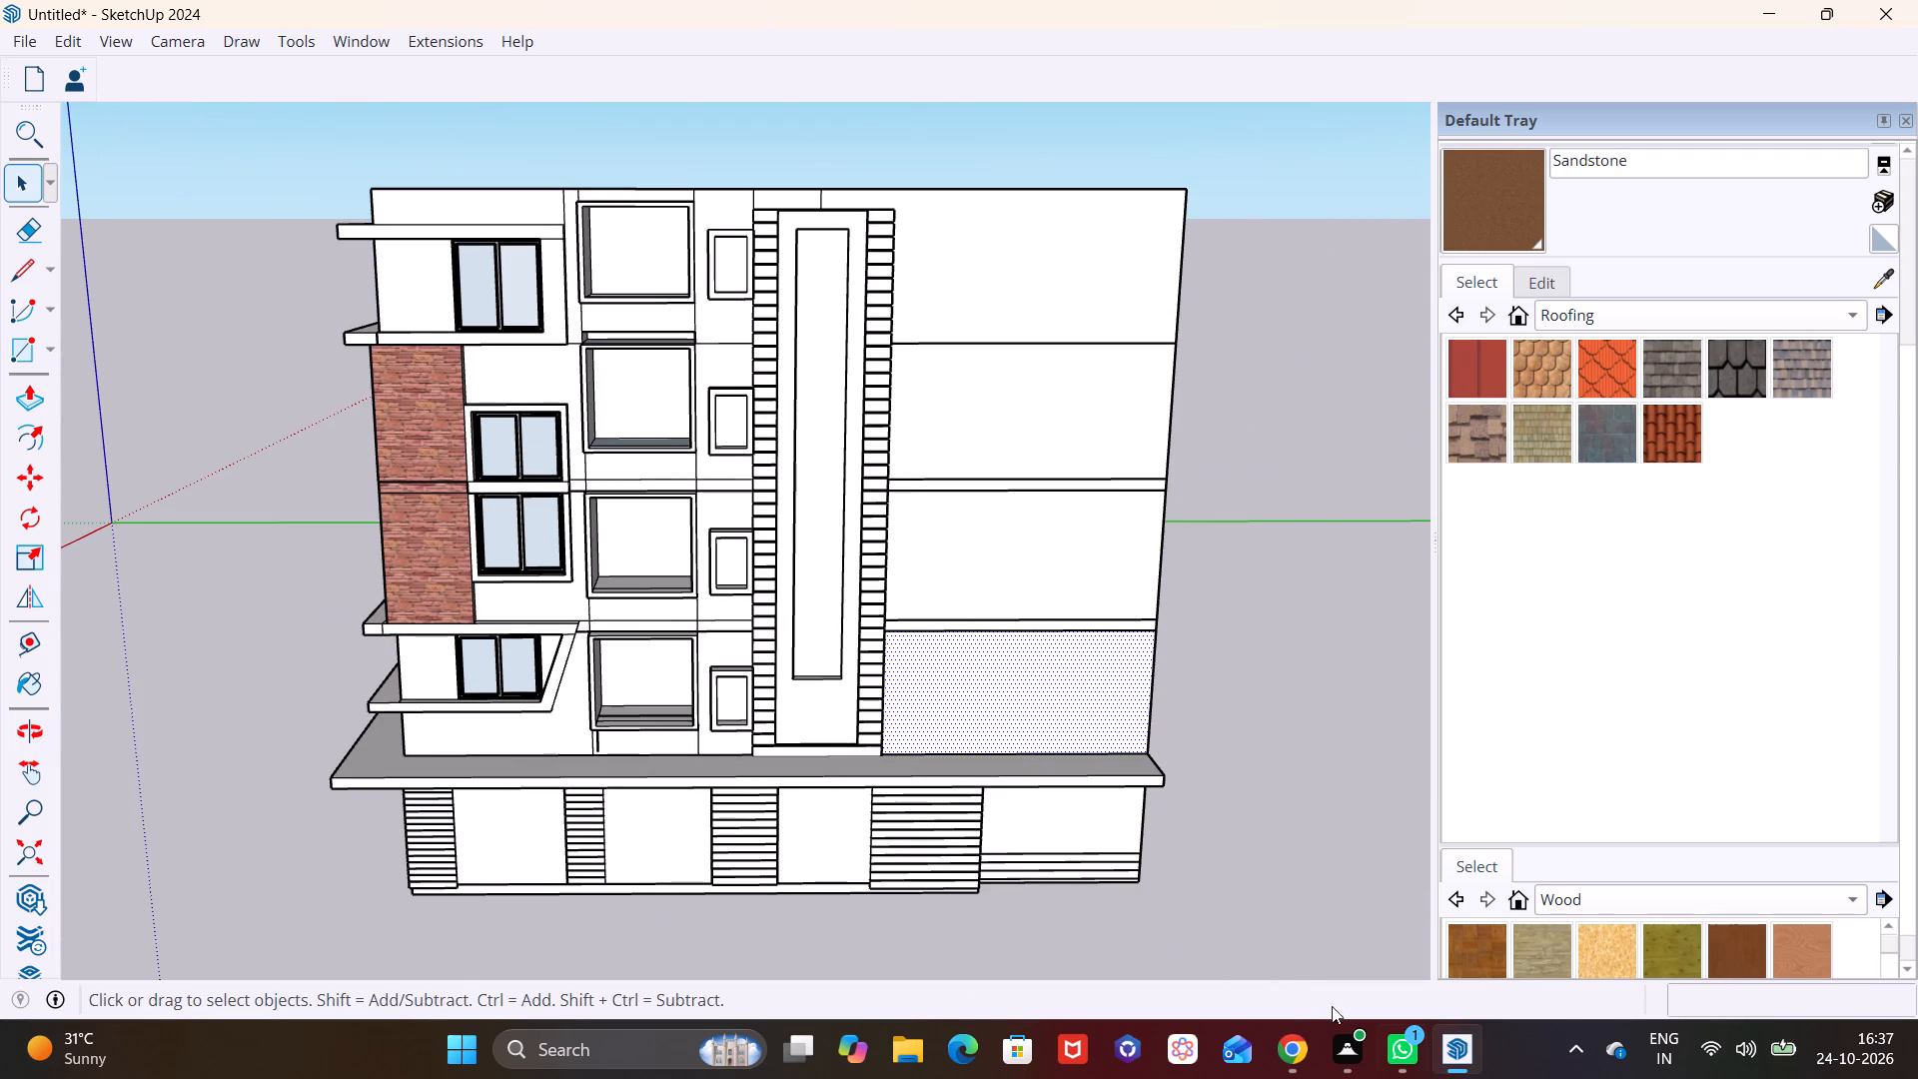
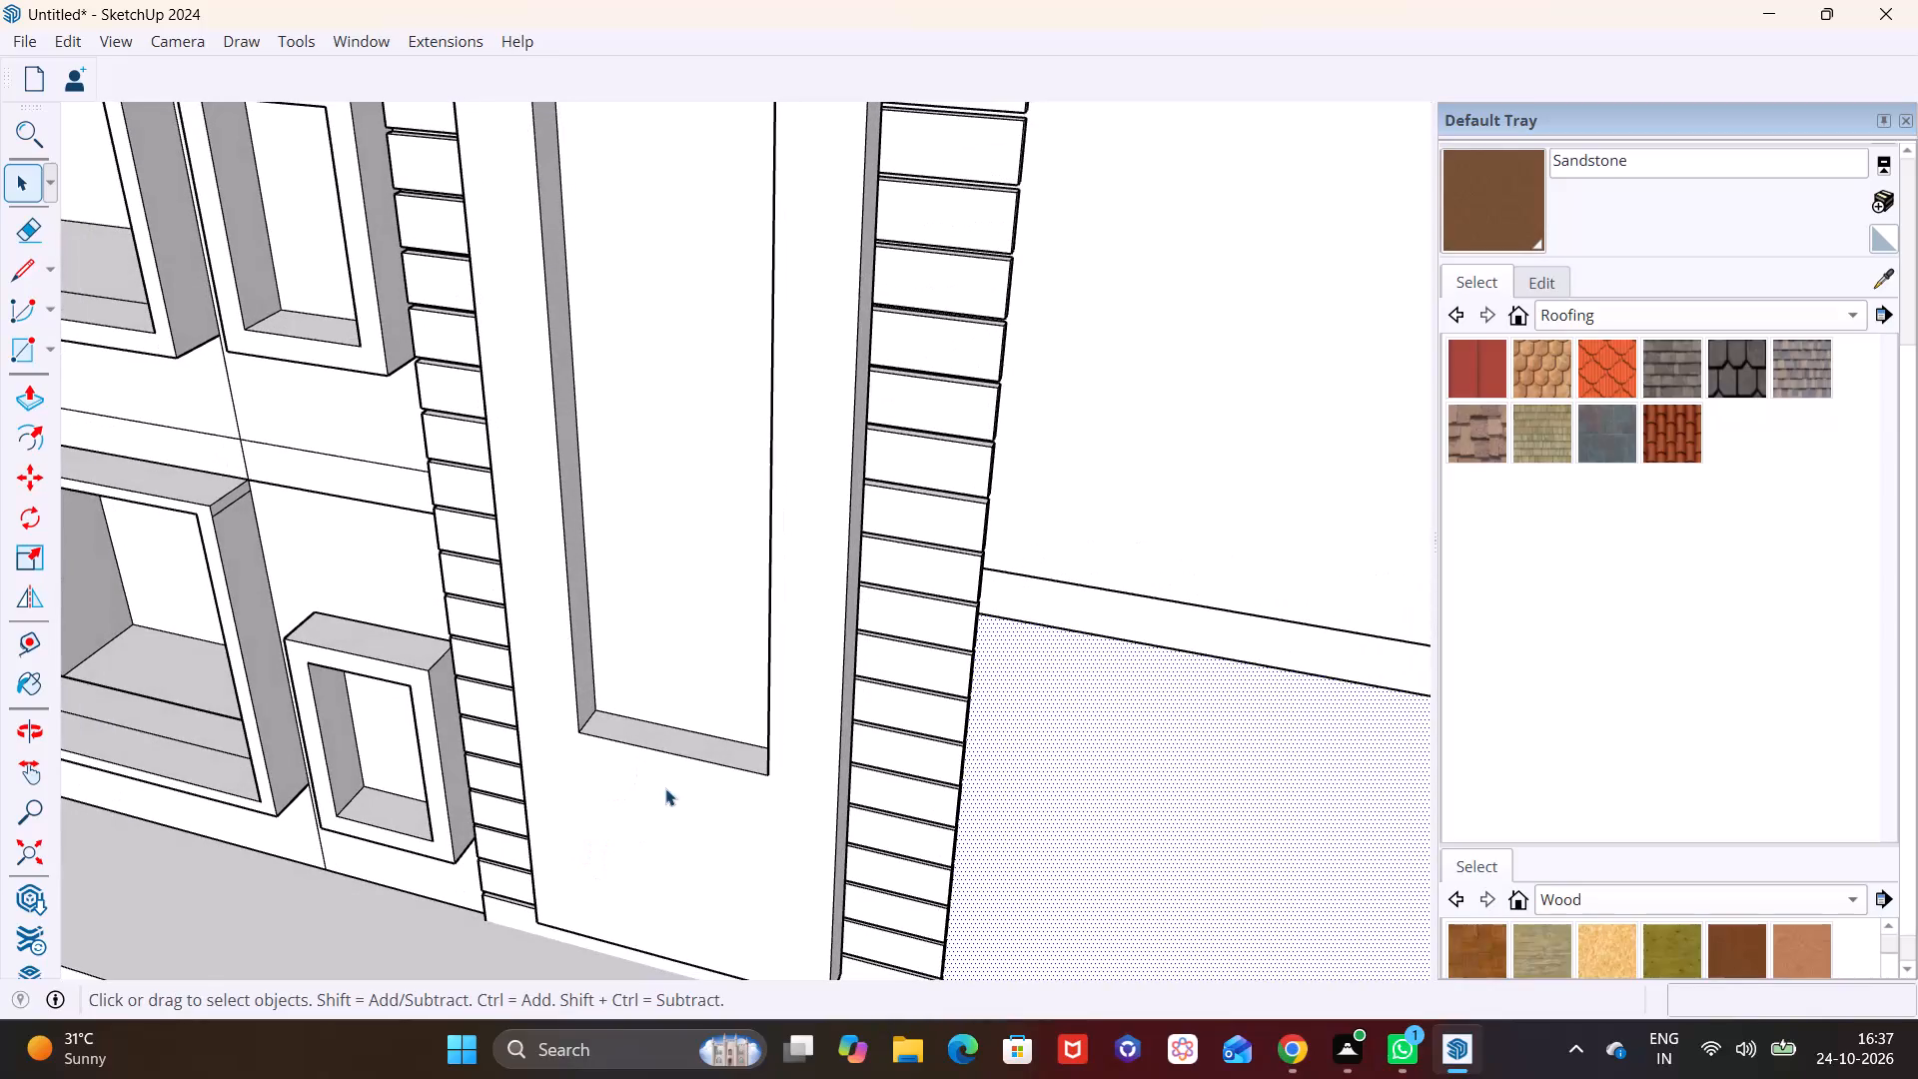
Push/Pull the bottom face of the framed band's long recess down by about 3' 2".
{"action": "left_click", "coordinate": [681, 749]}
{"action": "middle_click_drag", "start_coordinate": [654, 752], "coordinate": [604, 614], "text": "shift"}
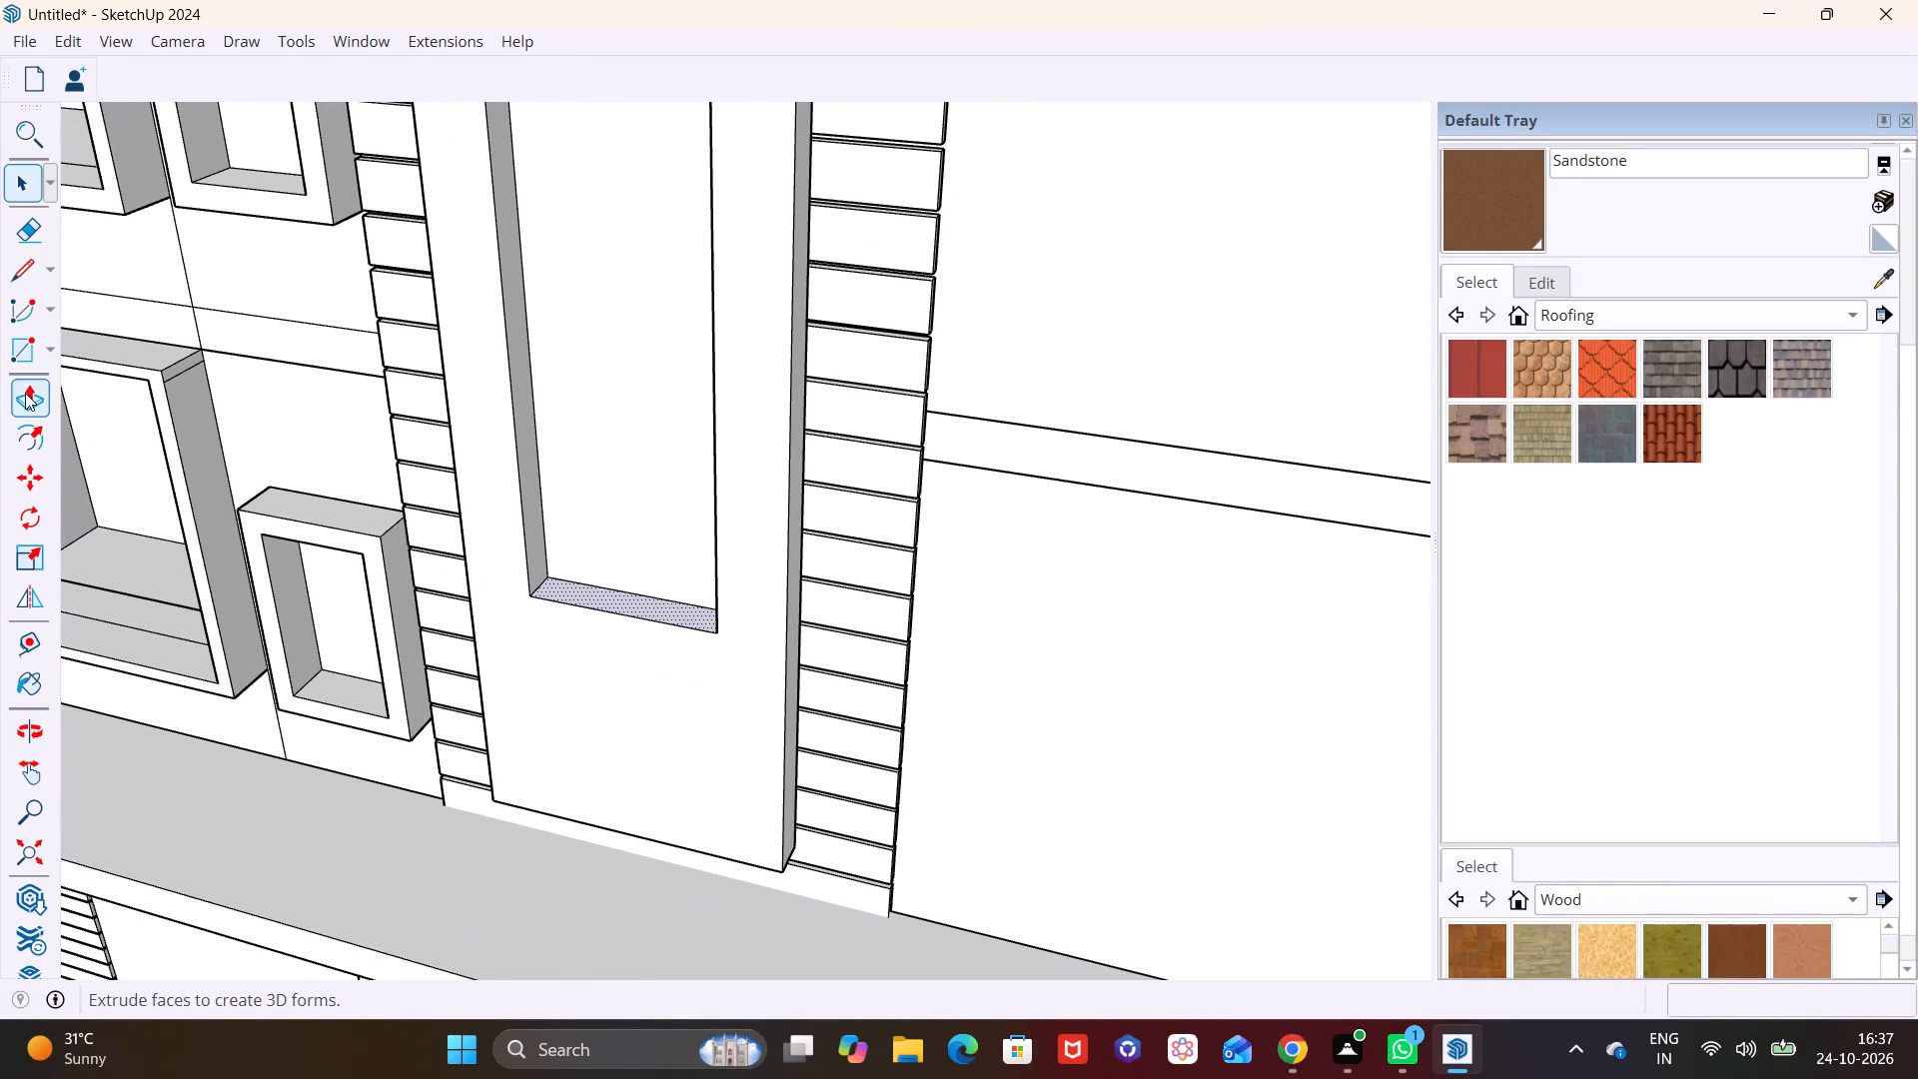
{"action": "left_click", "coordinate": [25, 393]}
{"action": "left_click", "coordinate": [592, 590]}
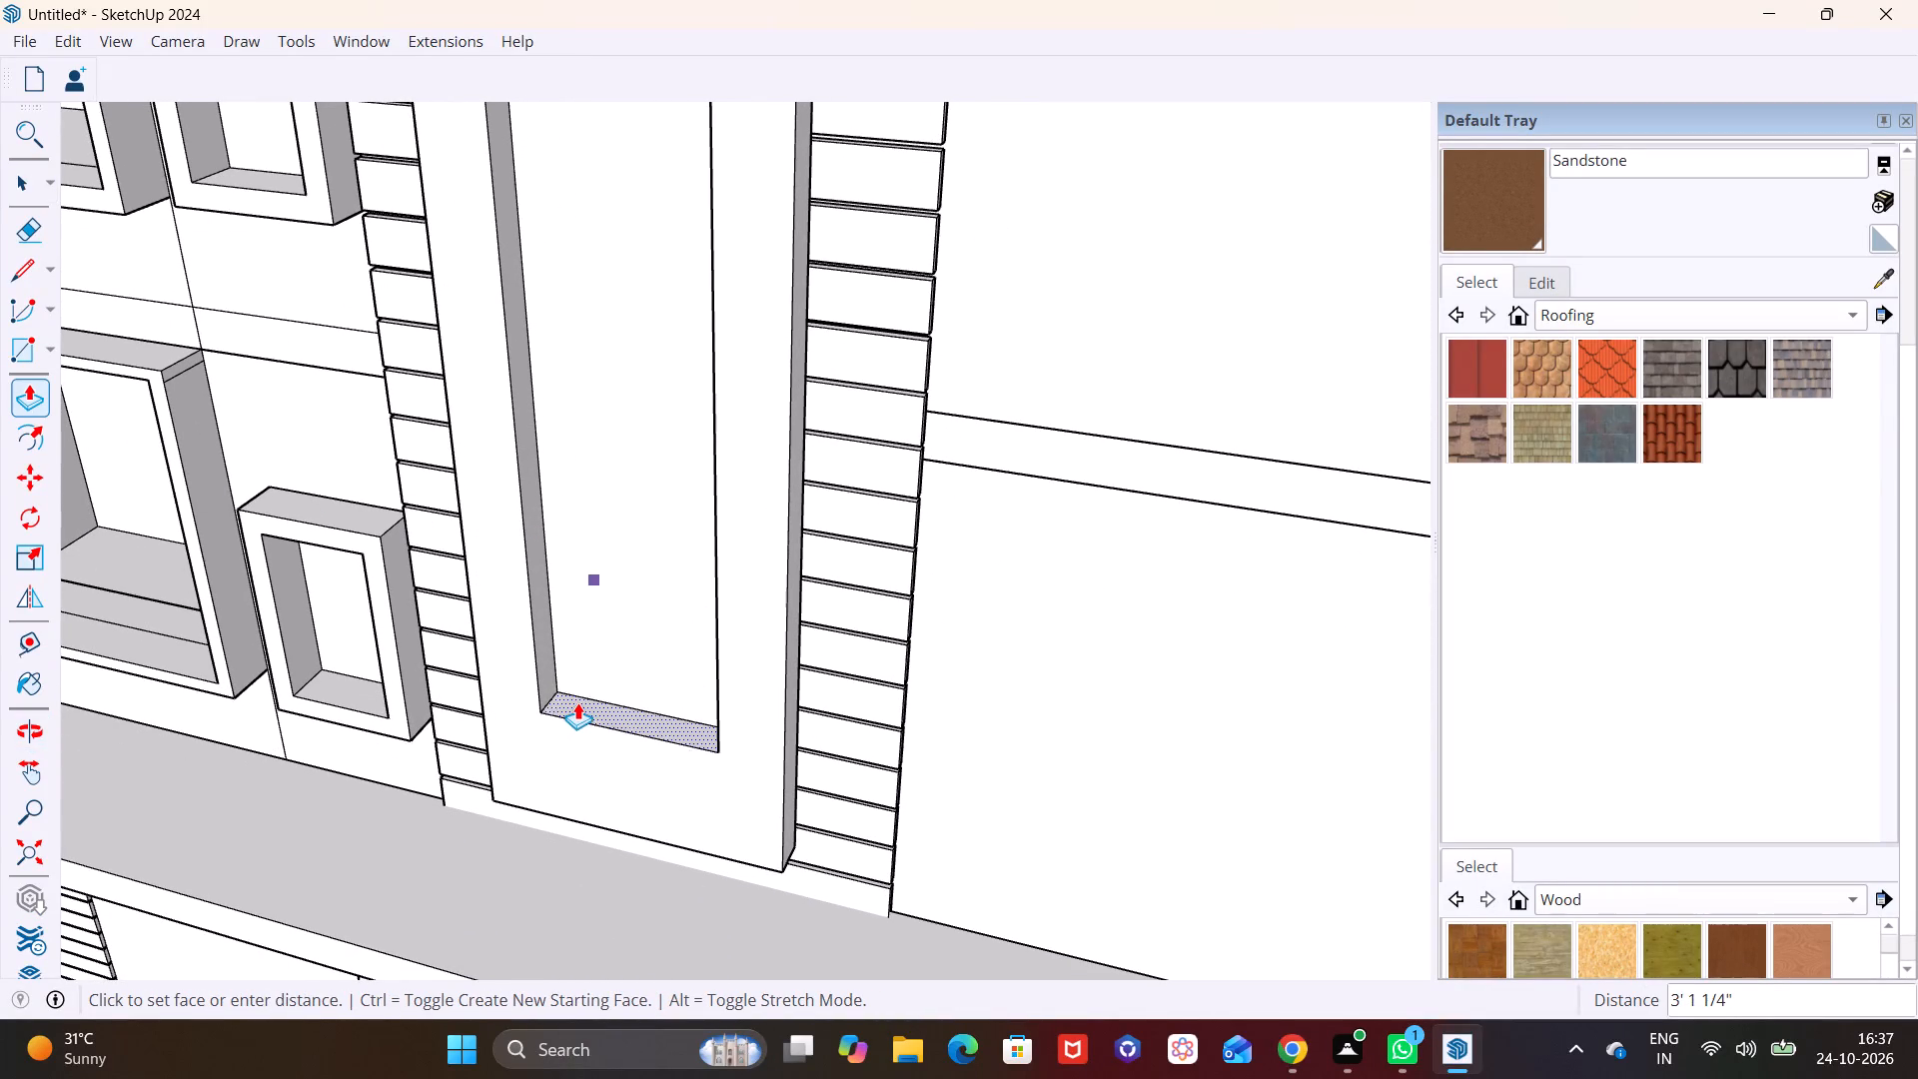
{"action": "left_click", "coordinate": [577, 702]}
Push/Pull the top face of the framed band's recess down by about 1' 1".
{"action": "scroll", "coordinate": [592, 662], "scroll_direction": "down", "scroll_amount": 8}
{"action": "middle_click_drag", "start_coordinate": [560, 345], "coordinate": [645, 878], "text": "shift"}
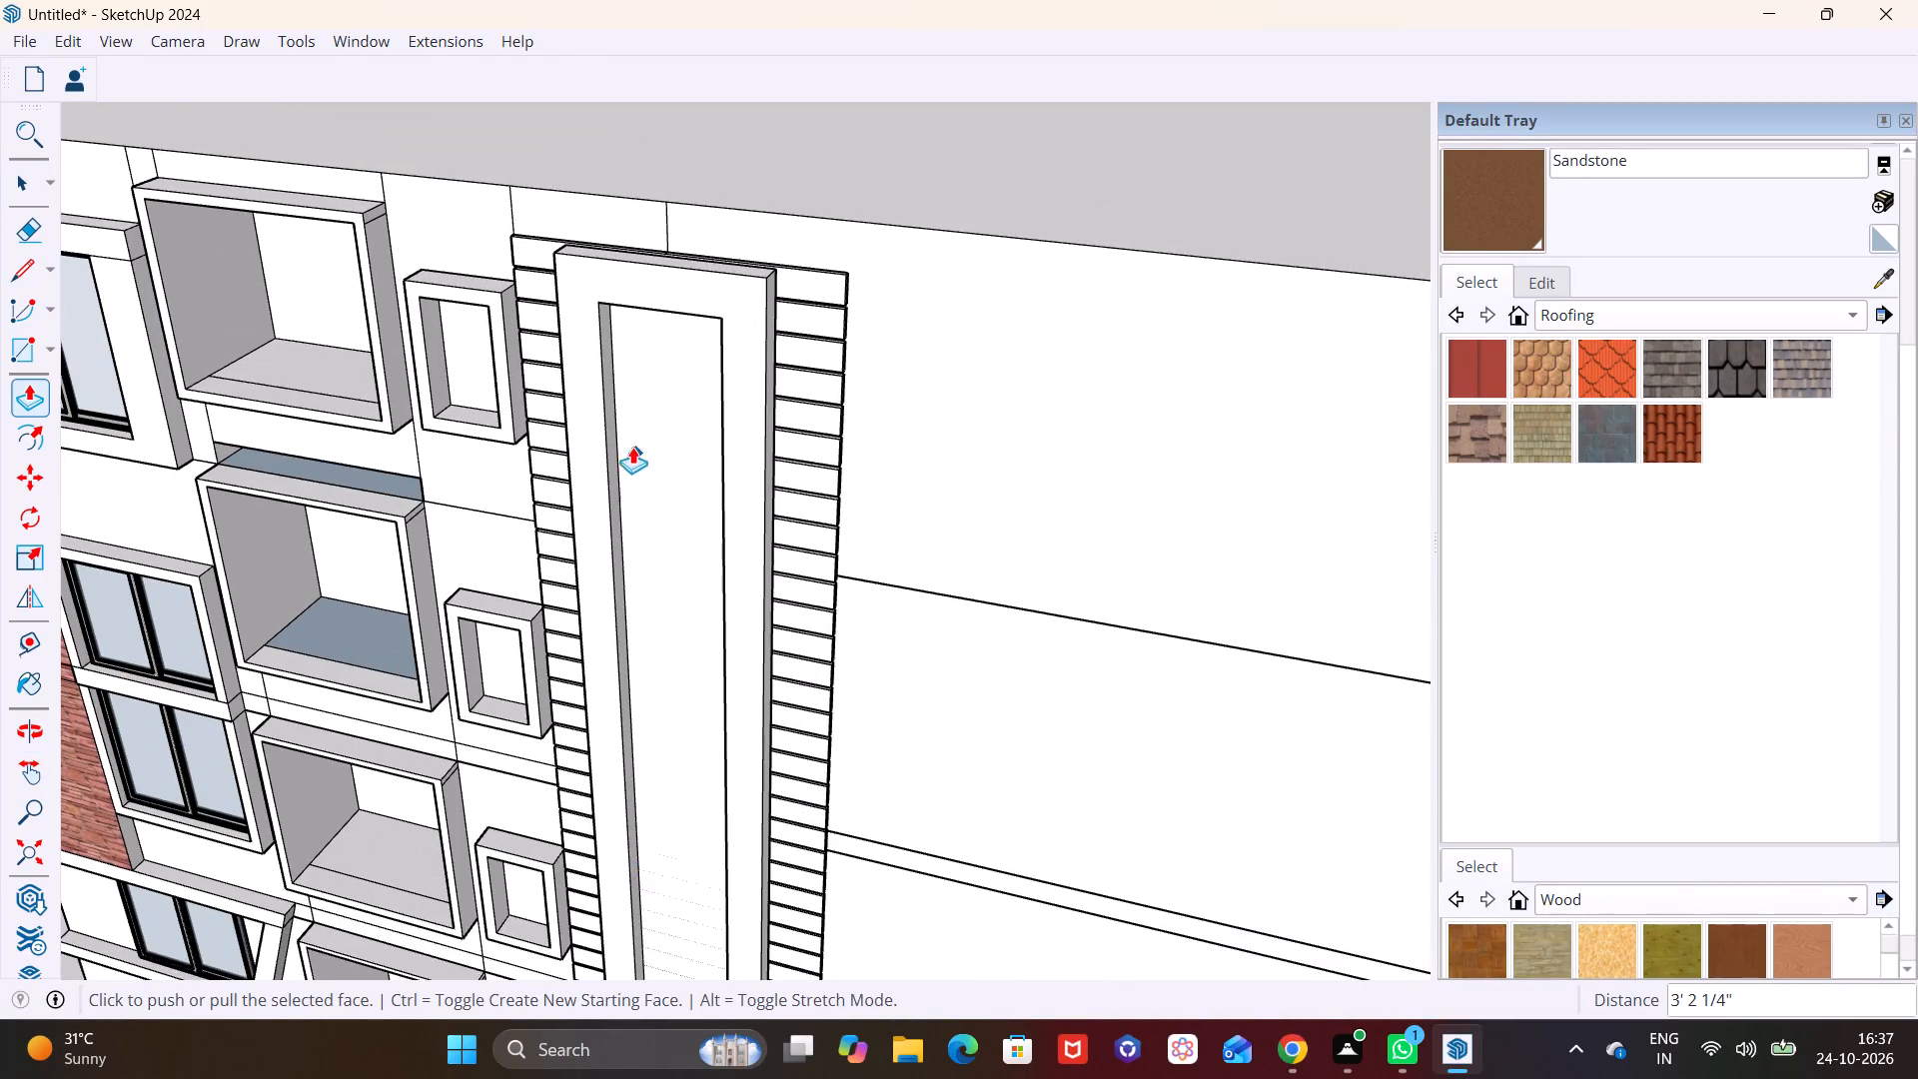
{"action": "scroll", "coordinate": [629, 432], "scroll_direction": "up", "scroll_amount": 5}
{"action": "middle_click_drag", "start_coordinate": [663, 415], "coordinate": [753, 234]}
{"action": "middle_click_drag", "start_coordinate": [740, 340], "coordinate": [664, 697], "text": "shift"}
{"action": "scroll", "coordinate": [639, 537], "scroll_direction": "up", "scroll_amount": 3}
{"action": "middle_click_drag", "start_coordinate": [661, 542], "coordinate": [677, 319]}
{"action": "scroll", "coordinate": [675, 403], "scroll_direction": "up", "scroll_amount": 4}
{"action": "middle_click_drag", "start_coordinate": [683, 479], "coordinate": [723, 379]}
{"action": "scroll", "coordinate": [683, 525], "scroll_direction": "up", "scroll_amount": 1}
{"action": "key", "text": "space"}
{"action": "left_click", "coordinate": [631, 328]}
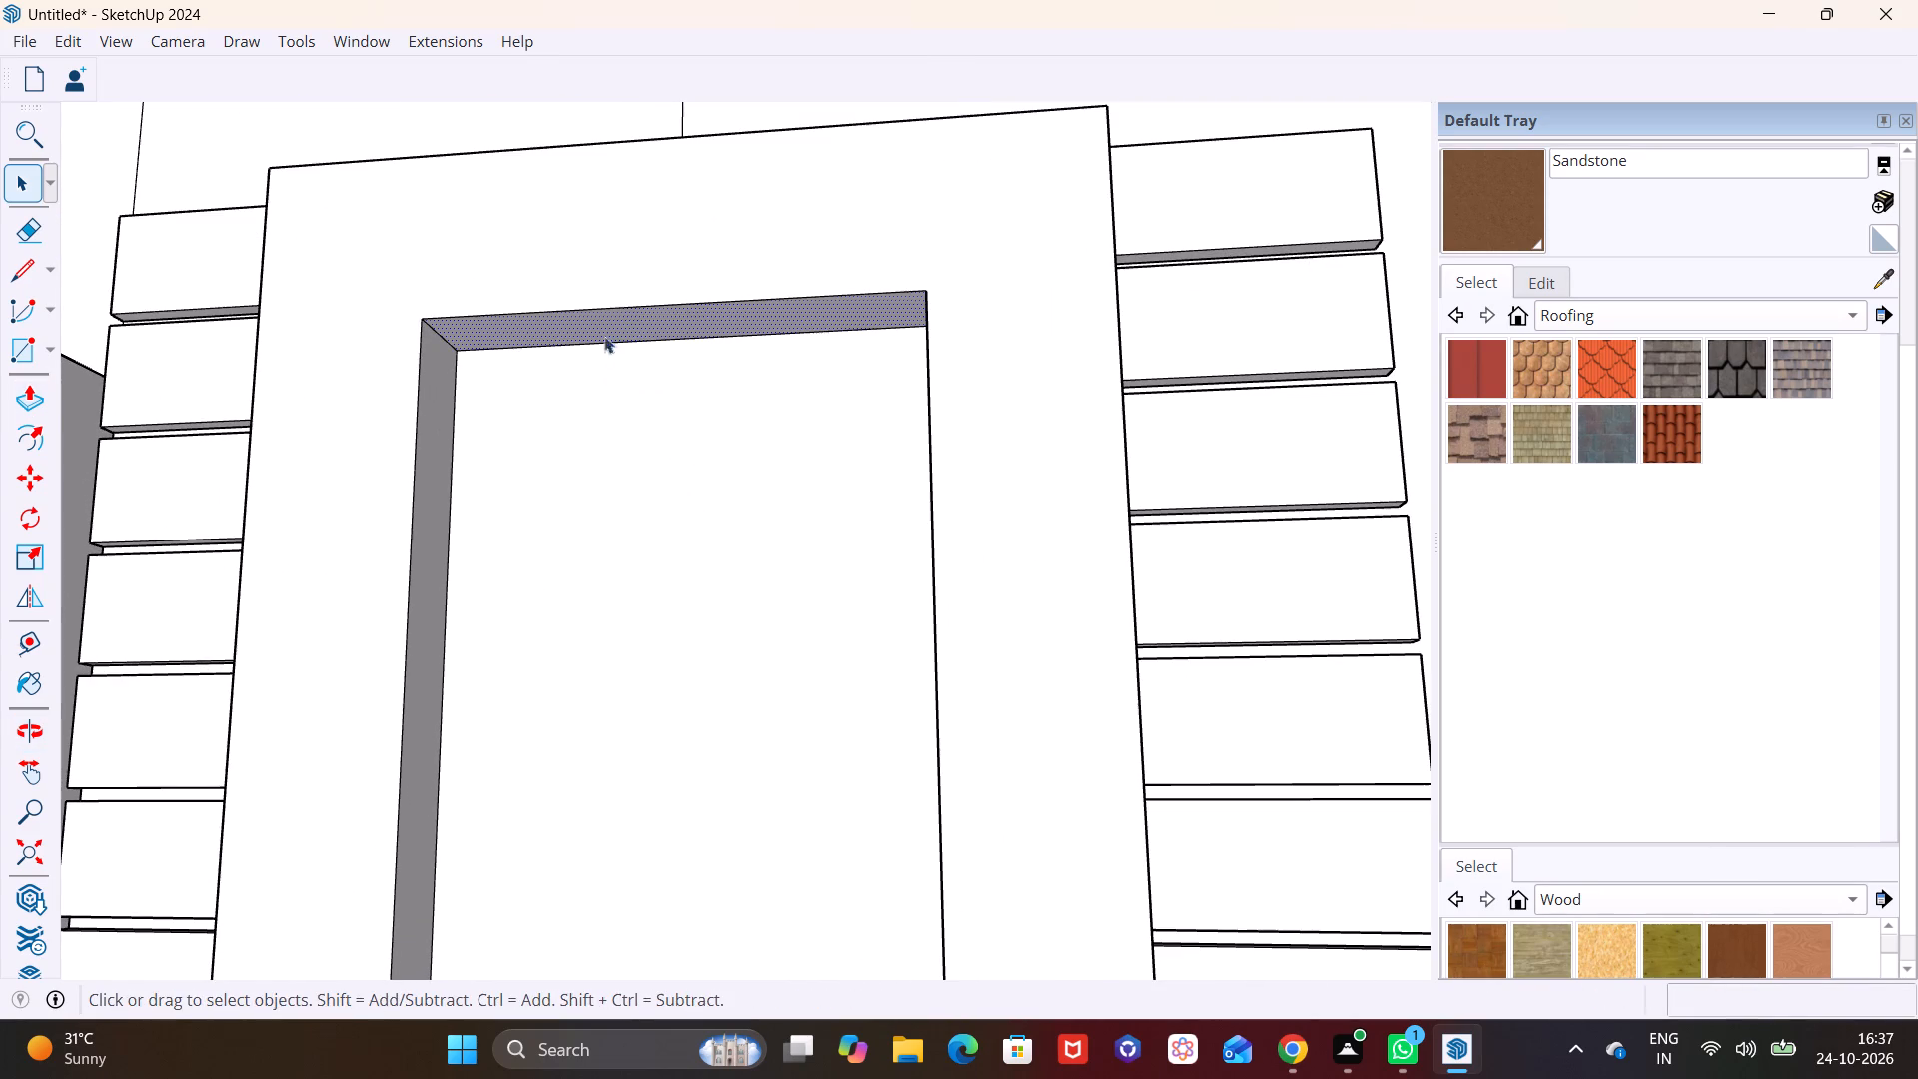
{"action": "left_click", "coordinate": [16, 396]}
{"action": "left_click", "coordinate": [626, 337]}
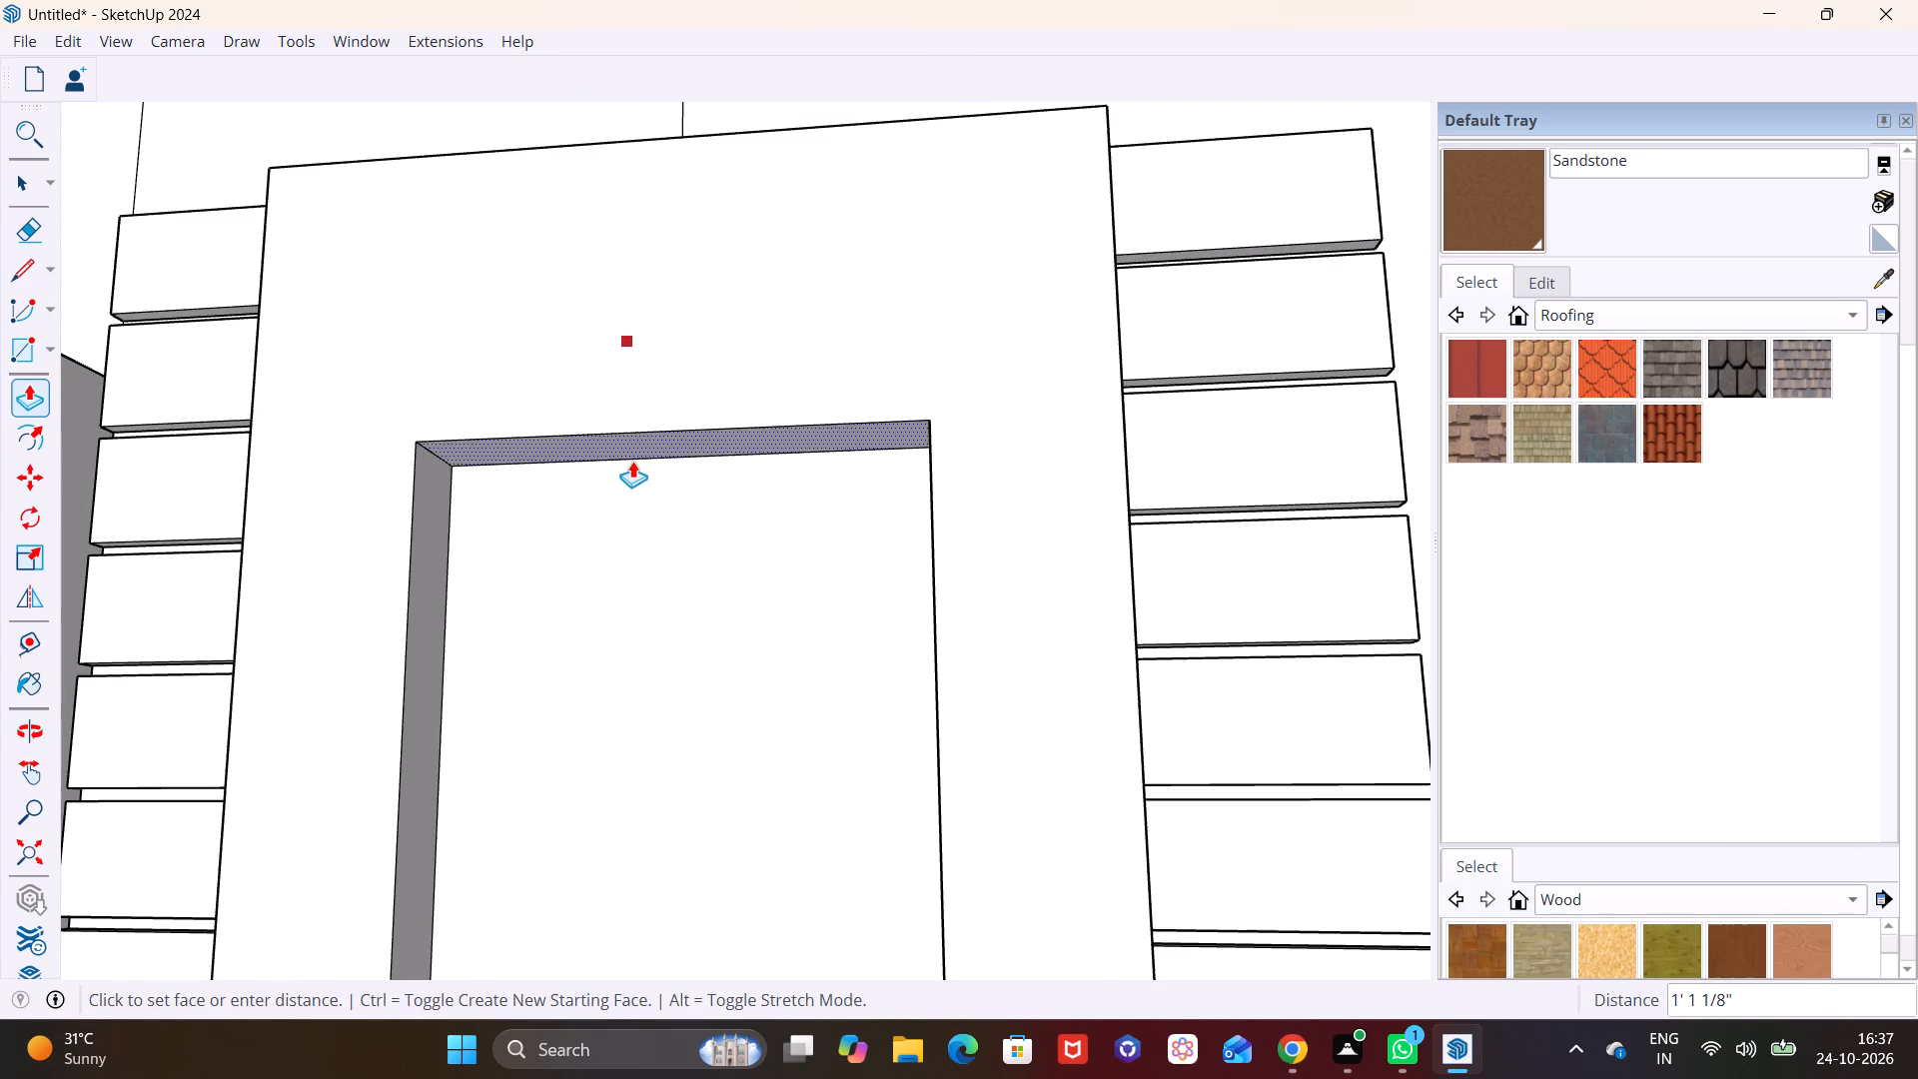
{"action": "left_click", "coordinate": [631, 477]}
{"action": "key", "text": "space"}
Open 3D Warehouse and search its models for "glass".
{"action": "scroll", "coordinate": [654, 632], "scroll_direction": "down", "scroll_amount": 18}
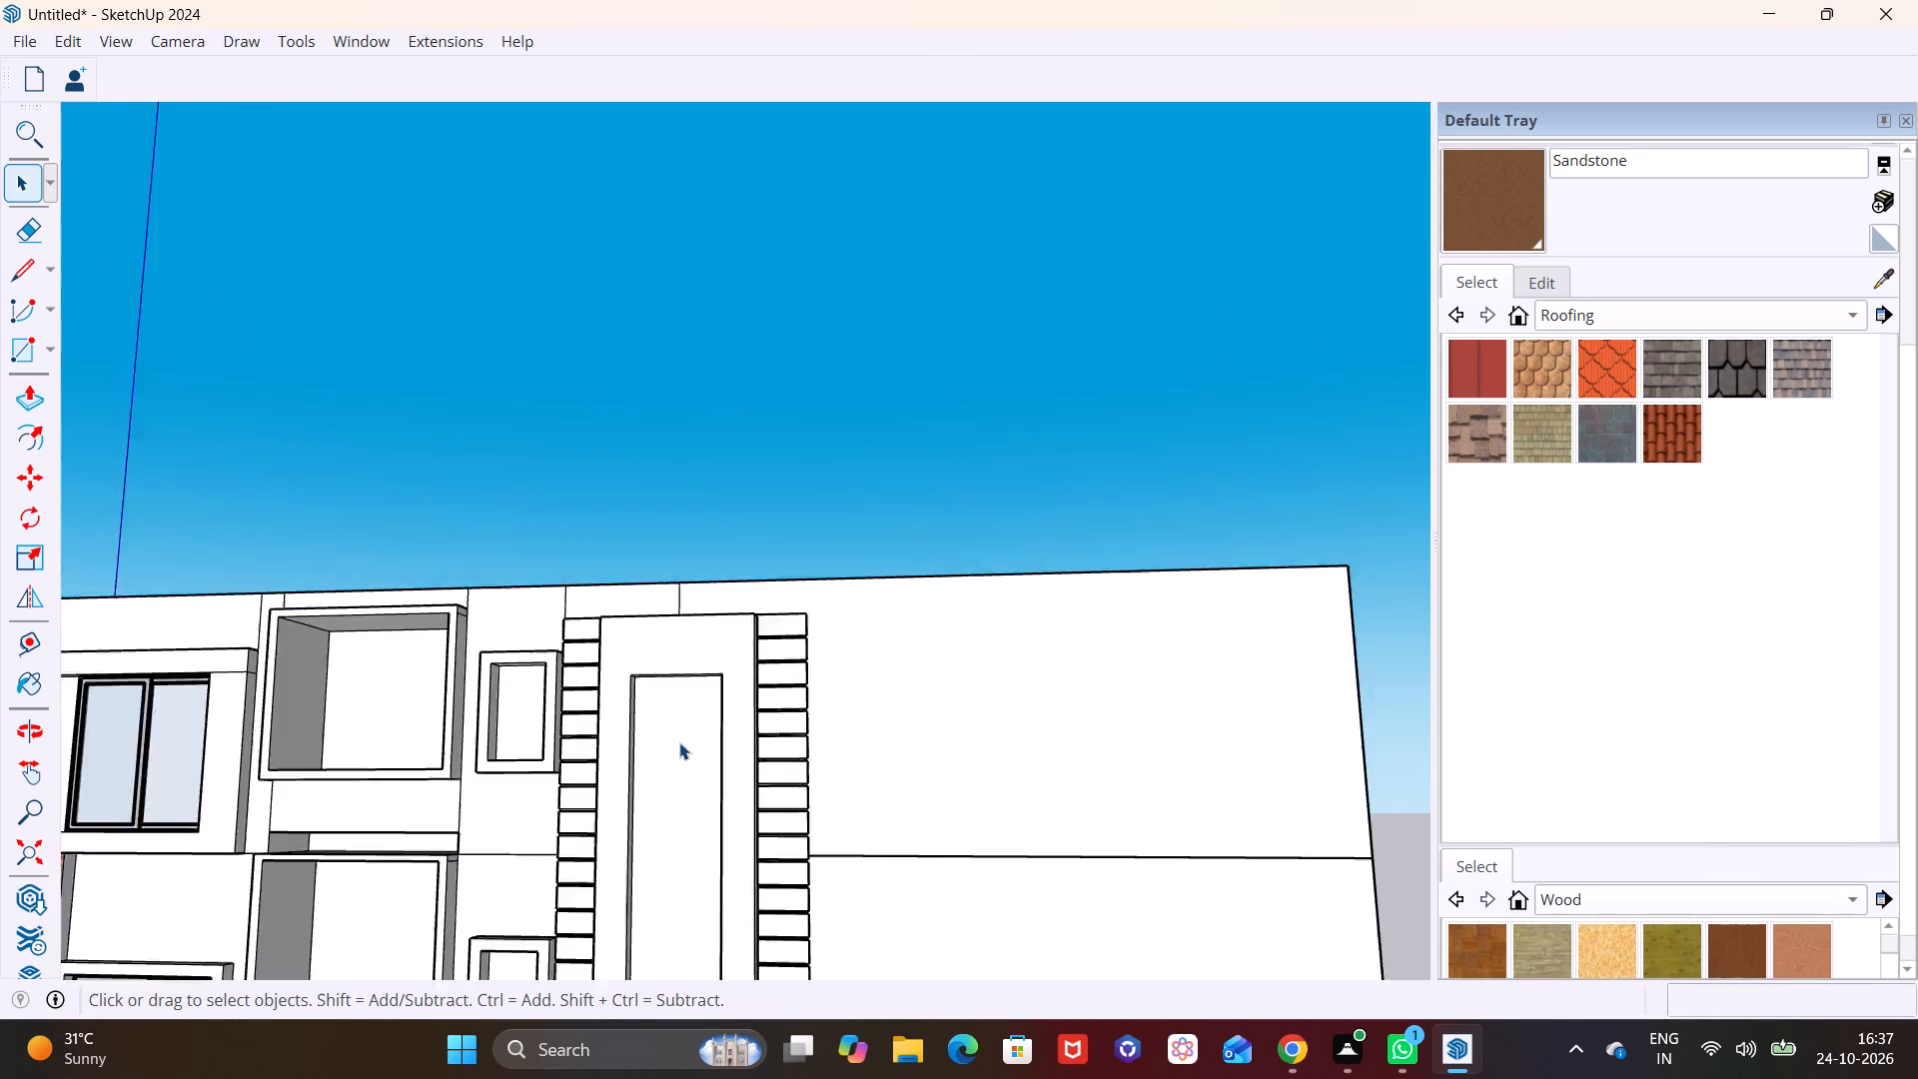
{"action": "scroll", "coordinate": [679, 742], "scroll_direction": "down", "scroll_amount": 2}
{"action": "middle_click_drag", "start_coordinate": [715, 711], "coordinate": [718, 468], "text": "shift"}
{"action": "scroll", "coordinate": [706, 572], "scroll_direction": "down", "scroll_amount": 3}
{"action": "middle_click_drag", "start_coordinate": [706, 722], "coordinate": [703, 761]}
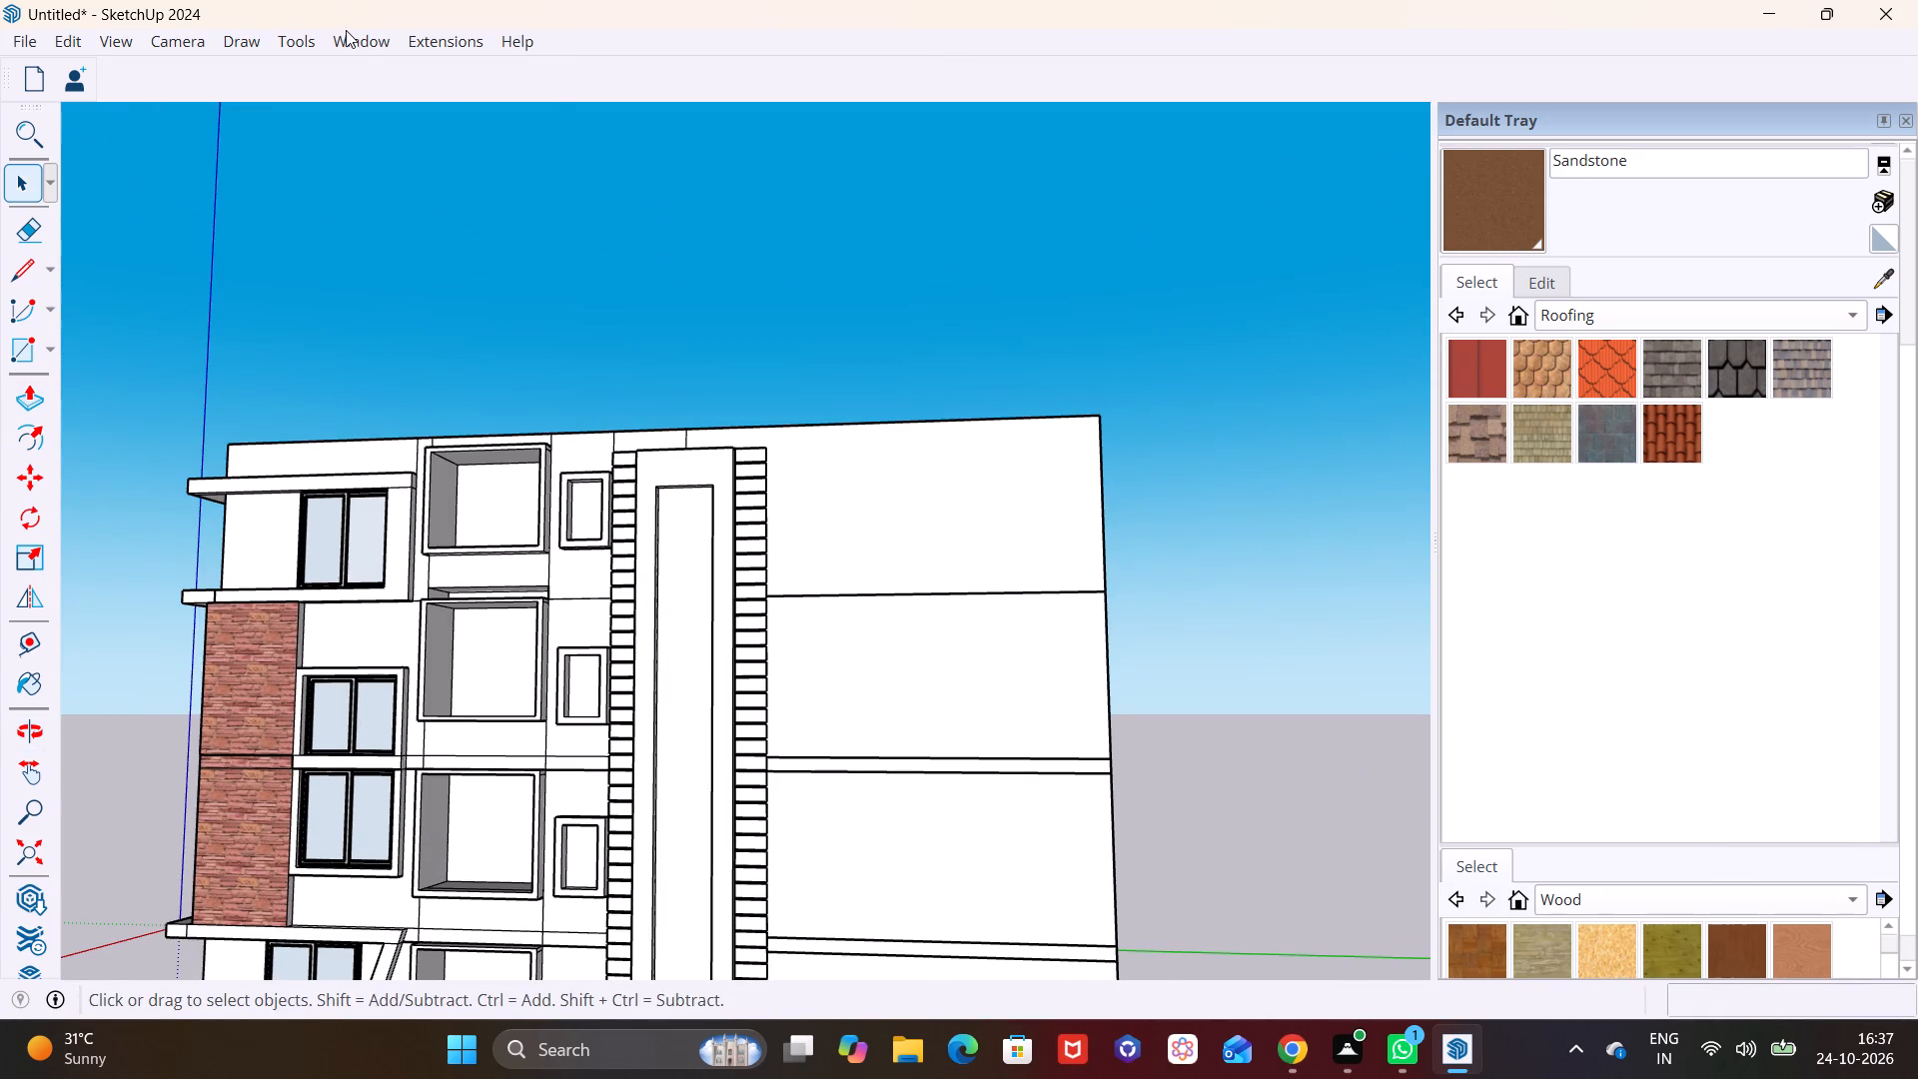
{"action": "left_click", "coordinate": [346, 40]}
{"action": "left_click", "coordinate": [424, 230]}
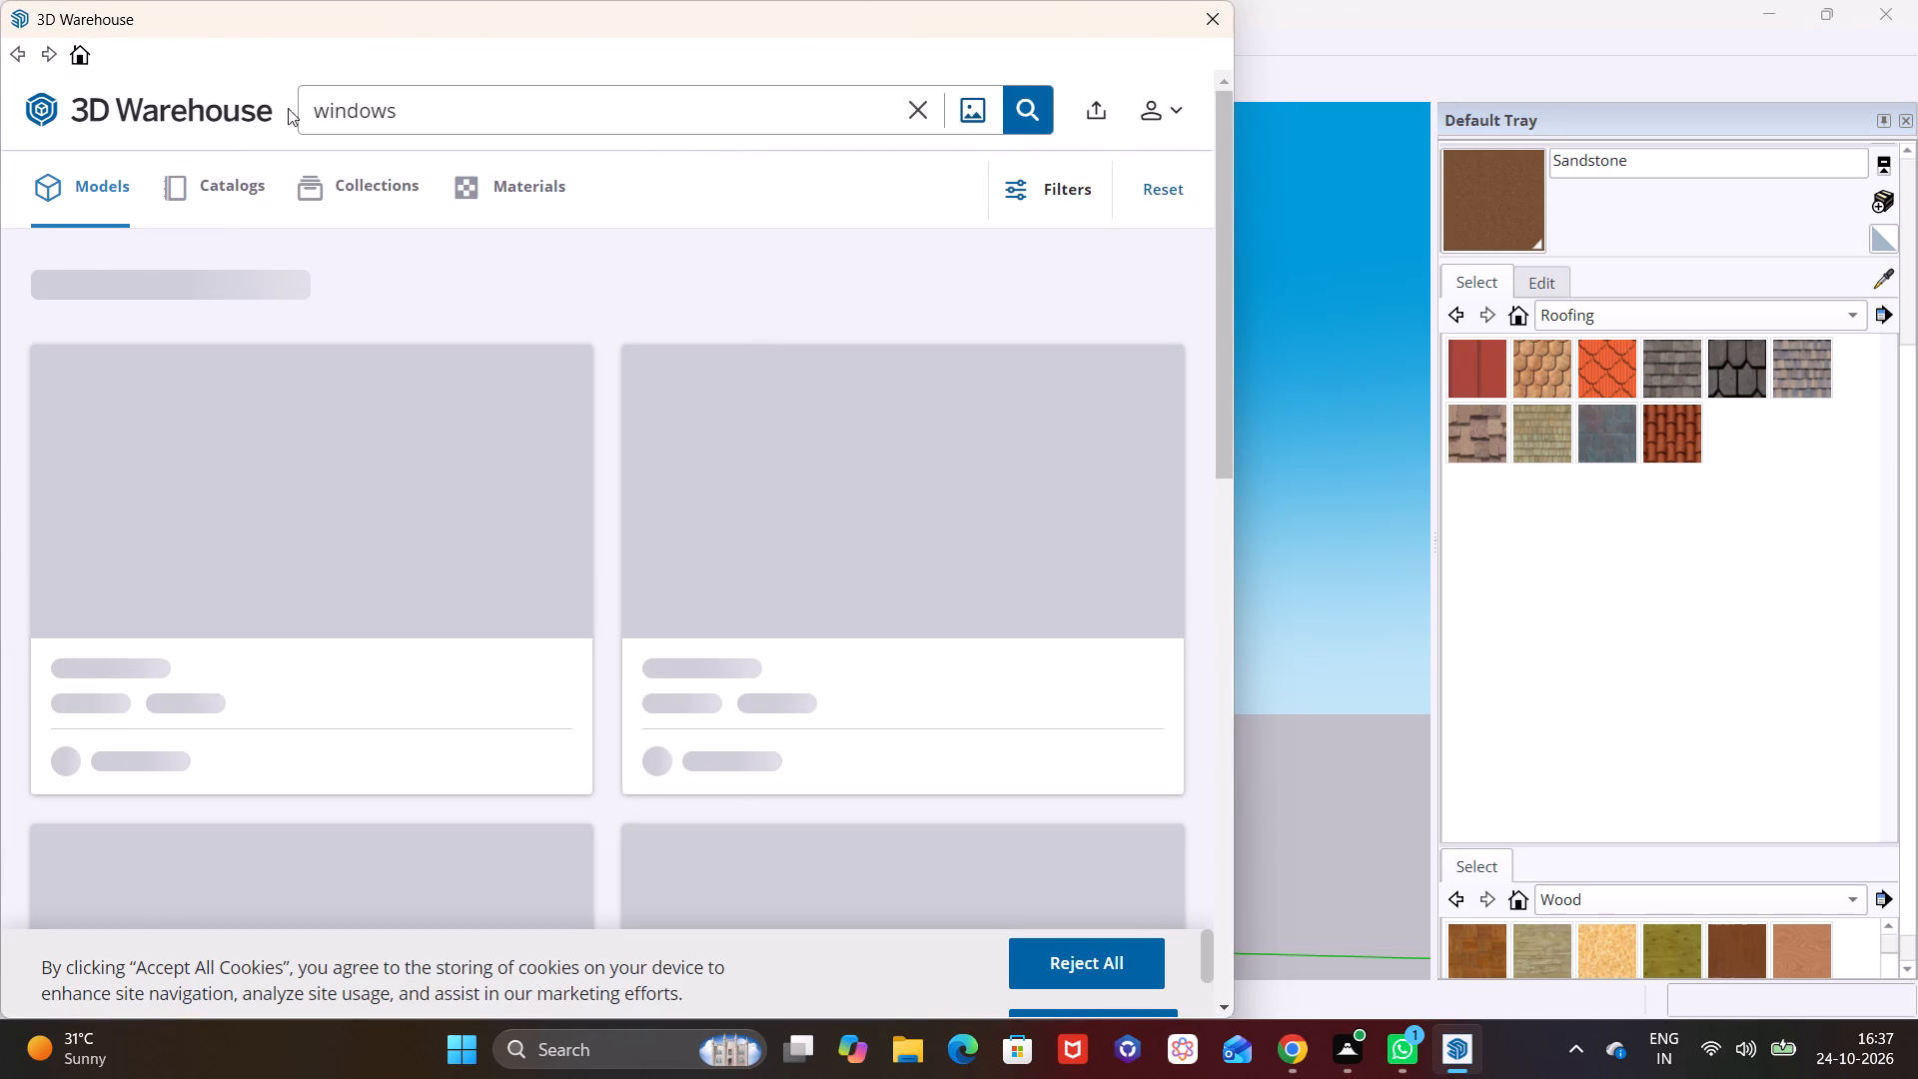
{"action": "left_click", "coordinate": [459, 107]}
{"action": "key", "text": "BackSpace"}
{"action": "key", "text": "BackSpace"}
{"action": "key", "text": "BackSpace"}
{"action": "key", "text": "BackSpace"}
{"action": "key", "text": "BackSpace"}
{"action": "key", "text": "BackSpace"}
{"action": "key", "text": "BackSpace"}
{"action": "key", "text": "BackSpace"}
{"action": "key", "text": "BackSpace"}
{"action": "key", "text": "BackSpace"}
{"action": "key", "text": "BackSpace"}
{"action": "key", "text": "BackSpace"}
{"action": "key", "text": "BackSpace"}
{"action": "key", "text": "BackSpace"}
{"action": "key", "text": "BackSpace"}
{"action": "key", "text": "BackSpace"}
{"action": "key", "text": "BackSpace"}
{"action": "key", "text": "BackSpace"}
{"action": "key", "text": "BackSpace"}
{"action": "key", "text": "BackSpace"}
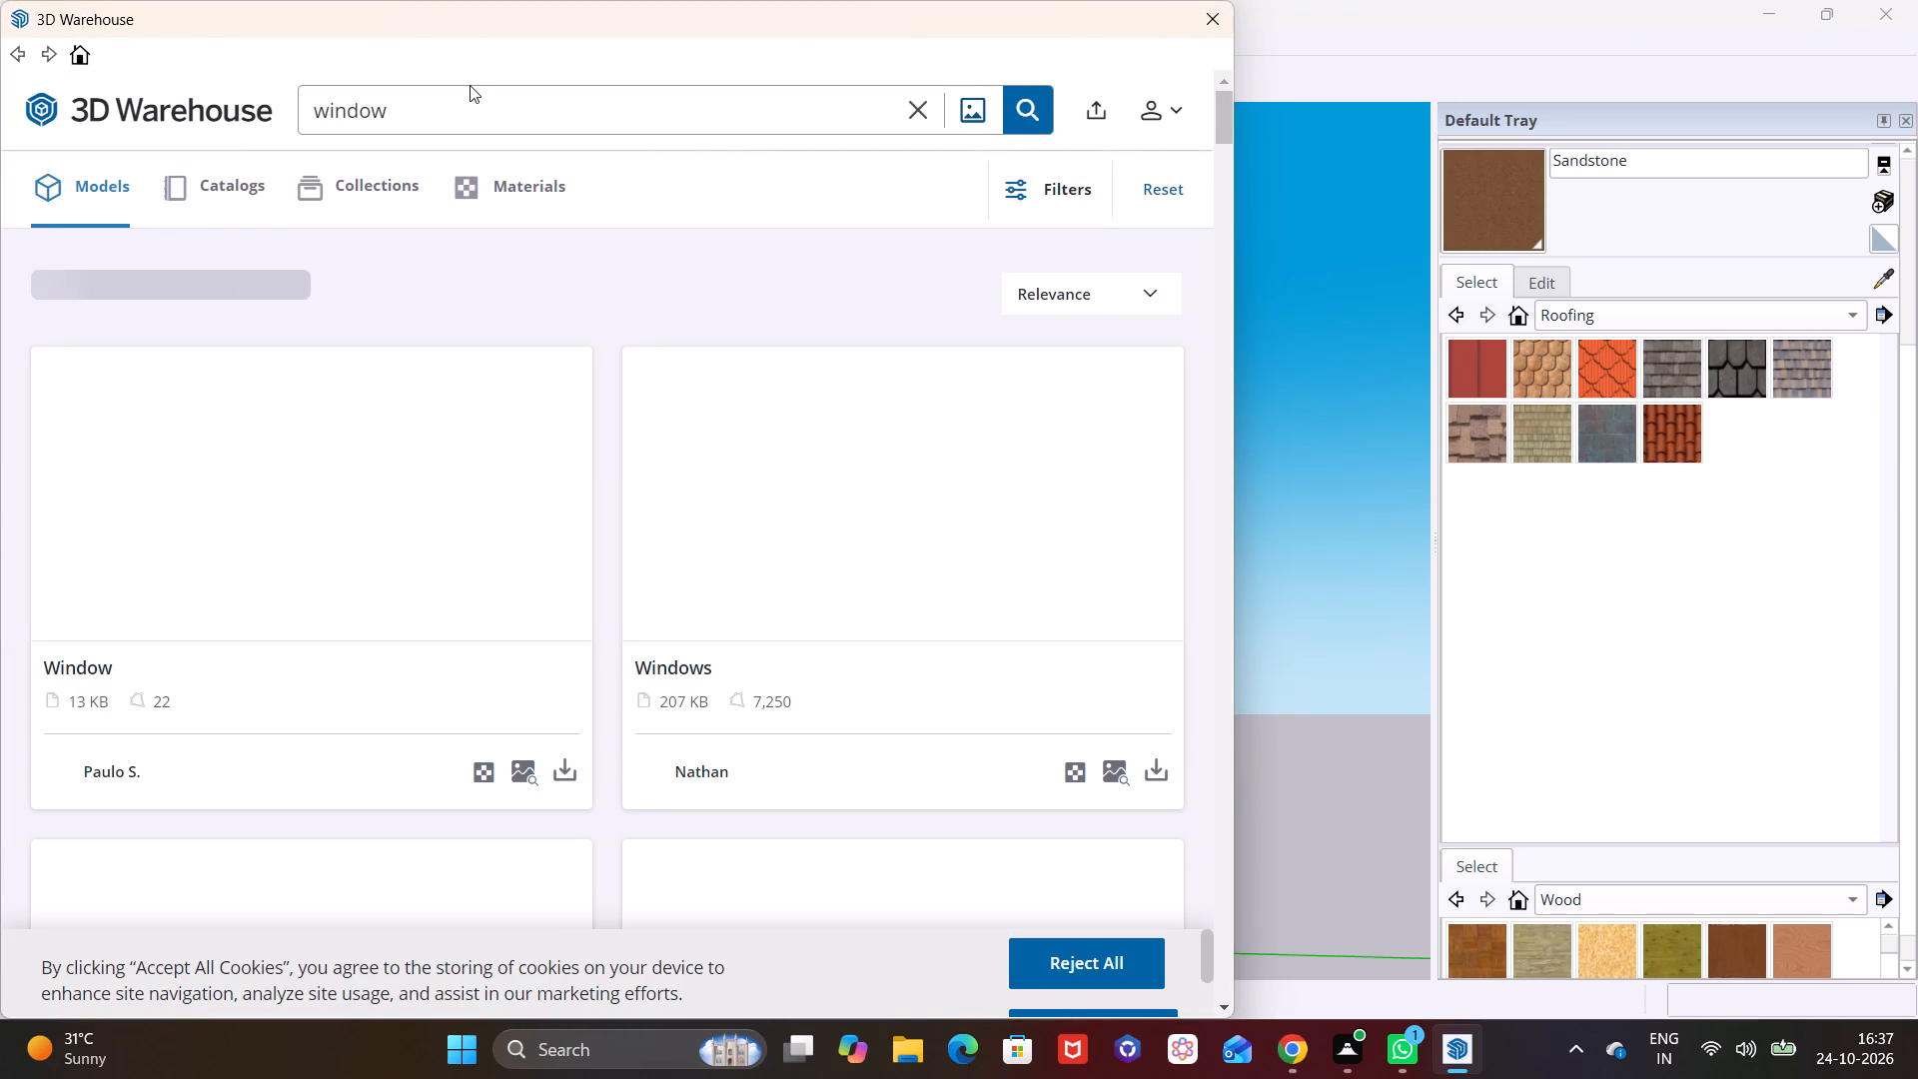
{"action": "key", "text": "BackSpace"}
{"action": "type", "text": "gls"}
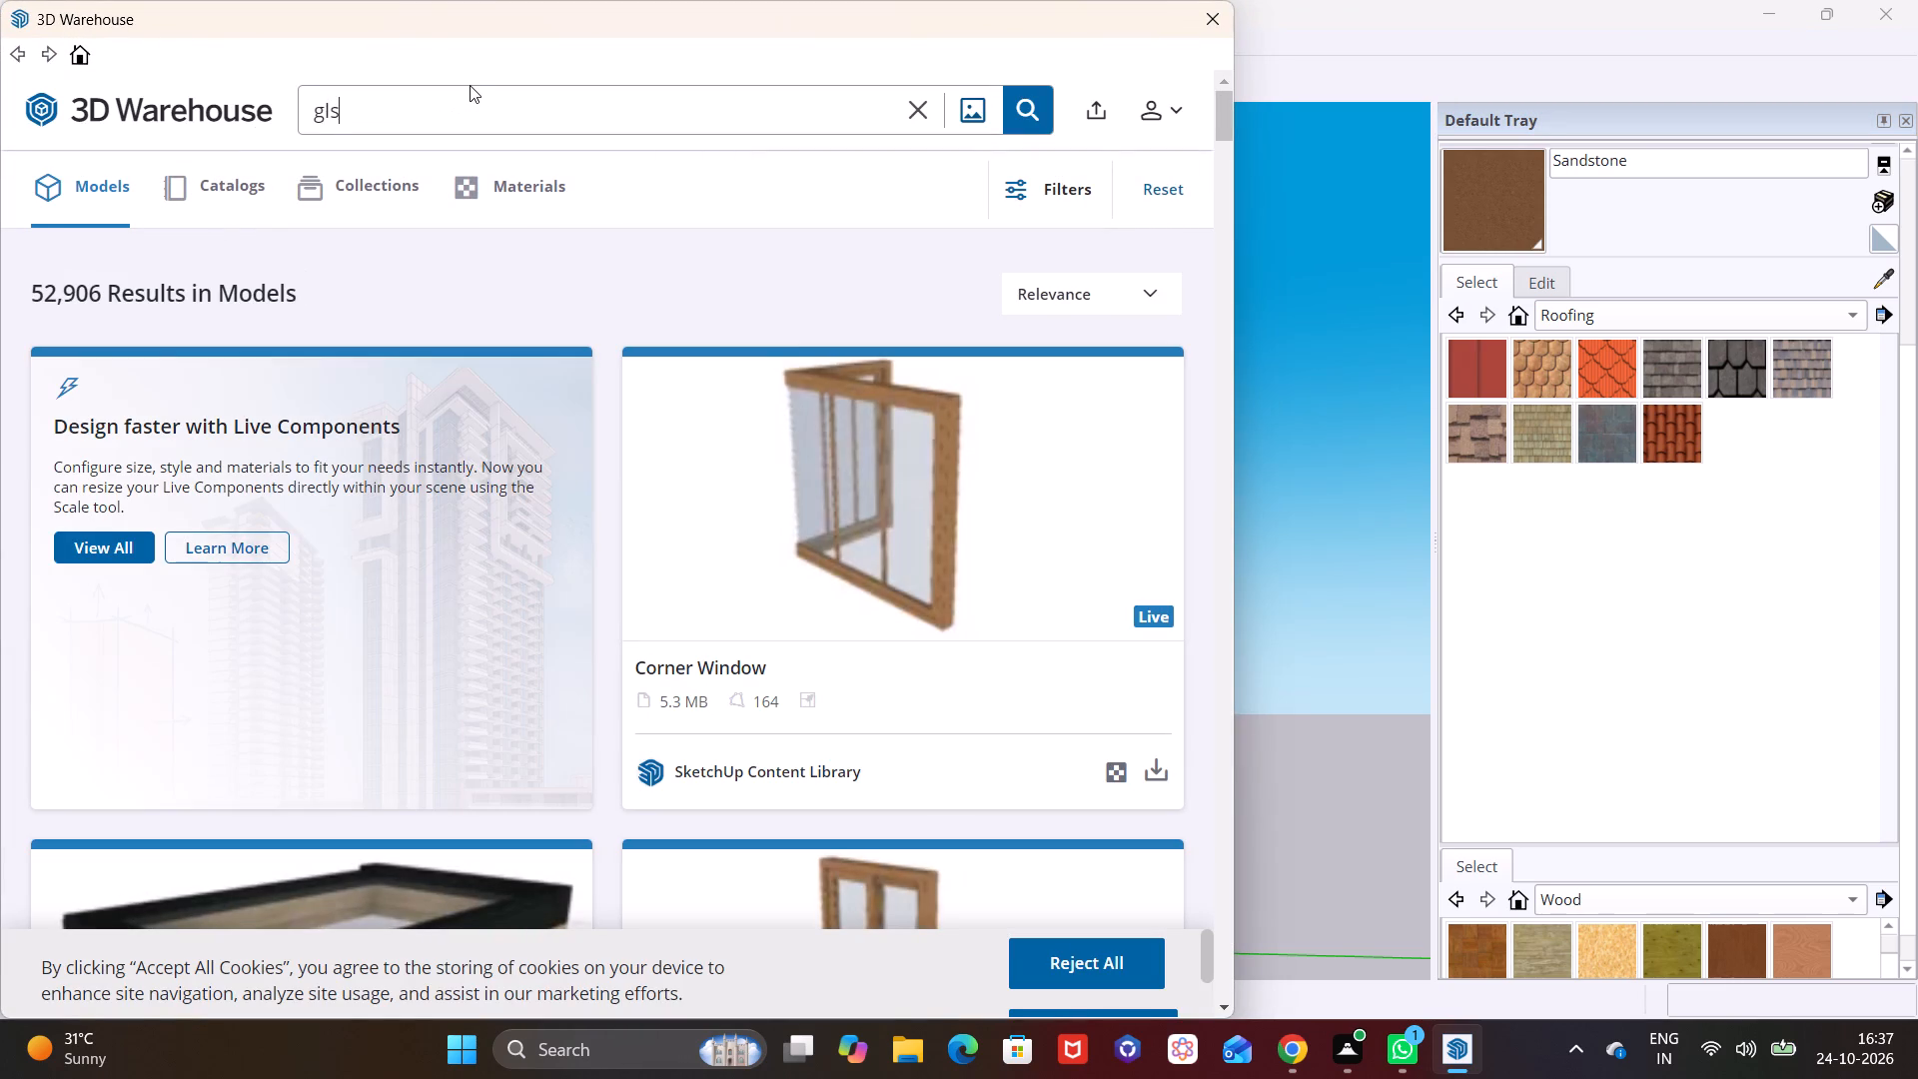
{"action": "key", "text": "BackSpace"}
{"action": "type", "text": "ass"}
{"action": "key", "text": "Return"}
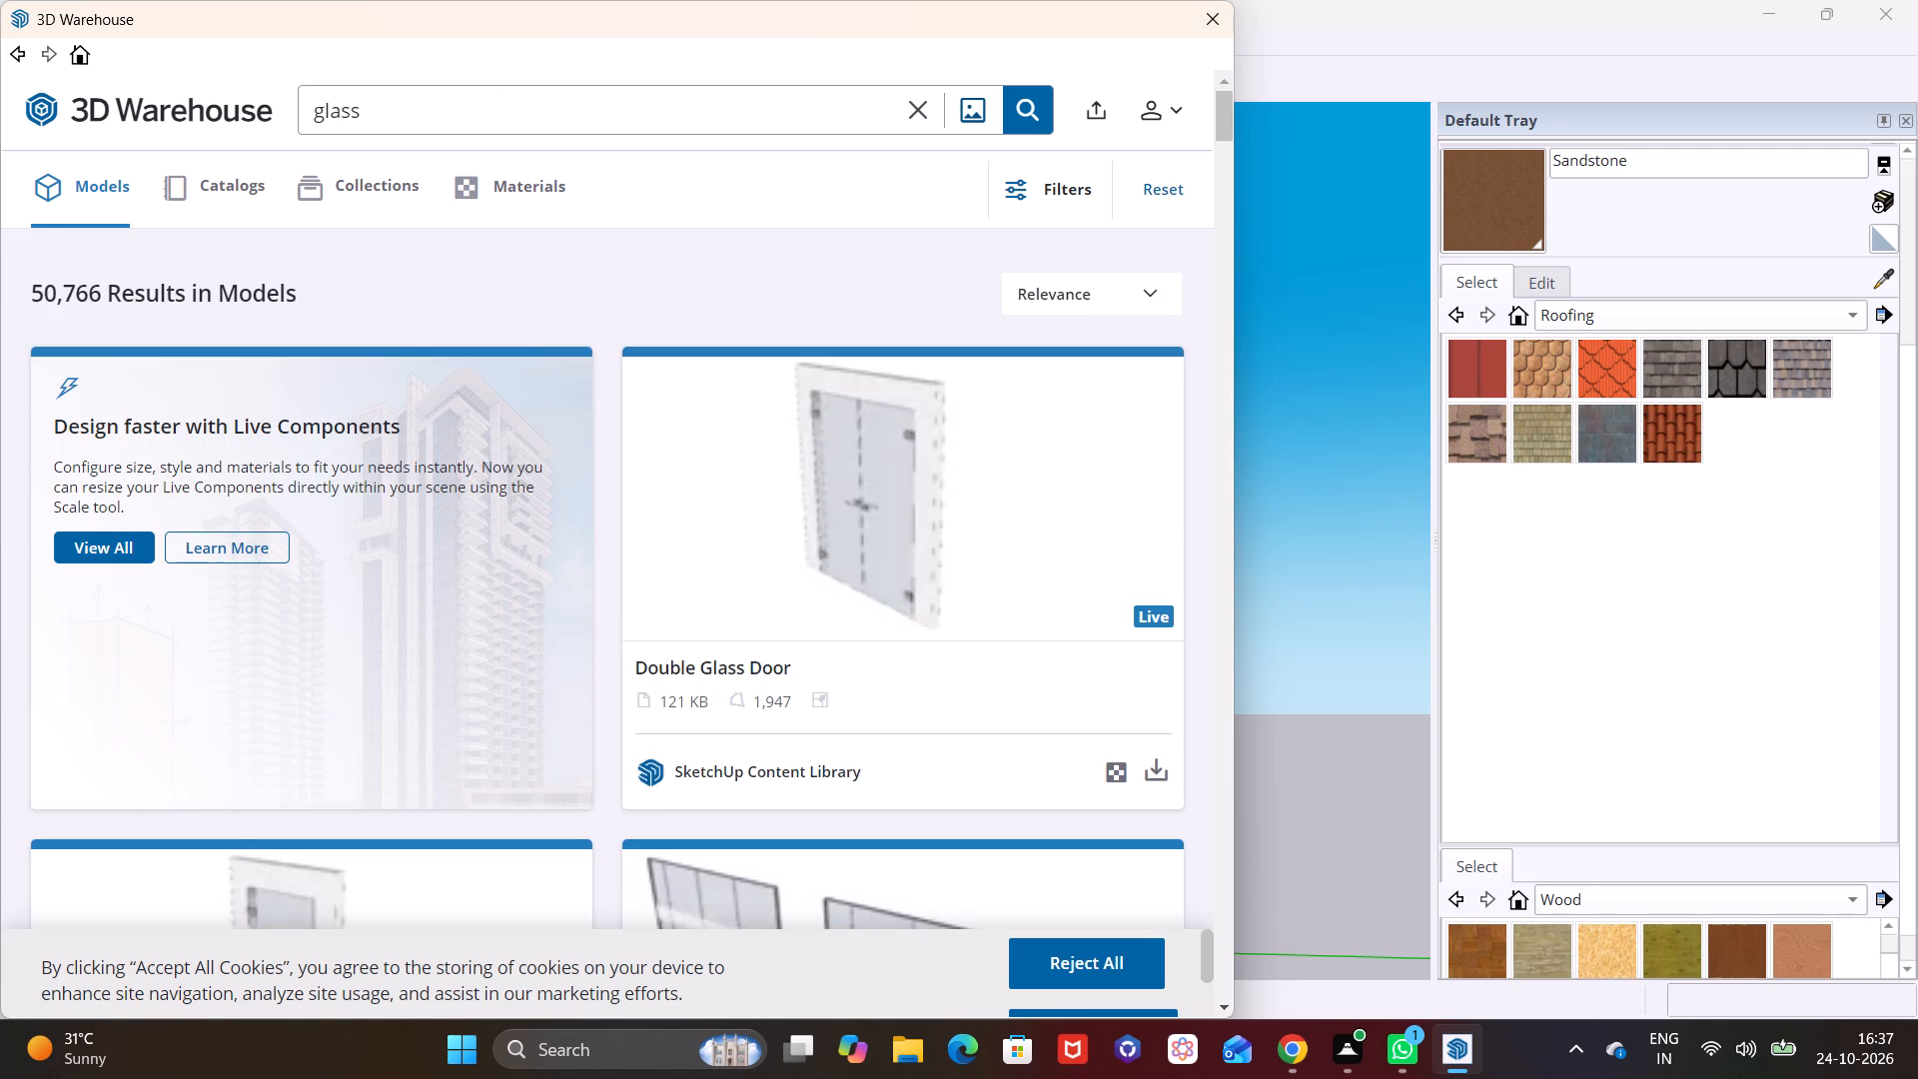
Browse the search results and load the green textured glass panel named "glasse" into the building model.
{"action": "scroll", "coordinate": [669, 167], "scroll_direction": "down", "scroll_amount": 1}
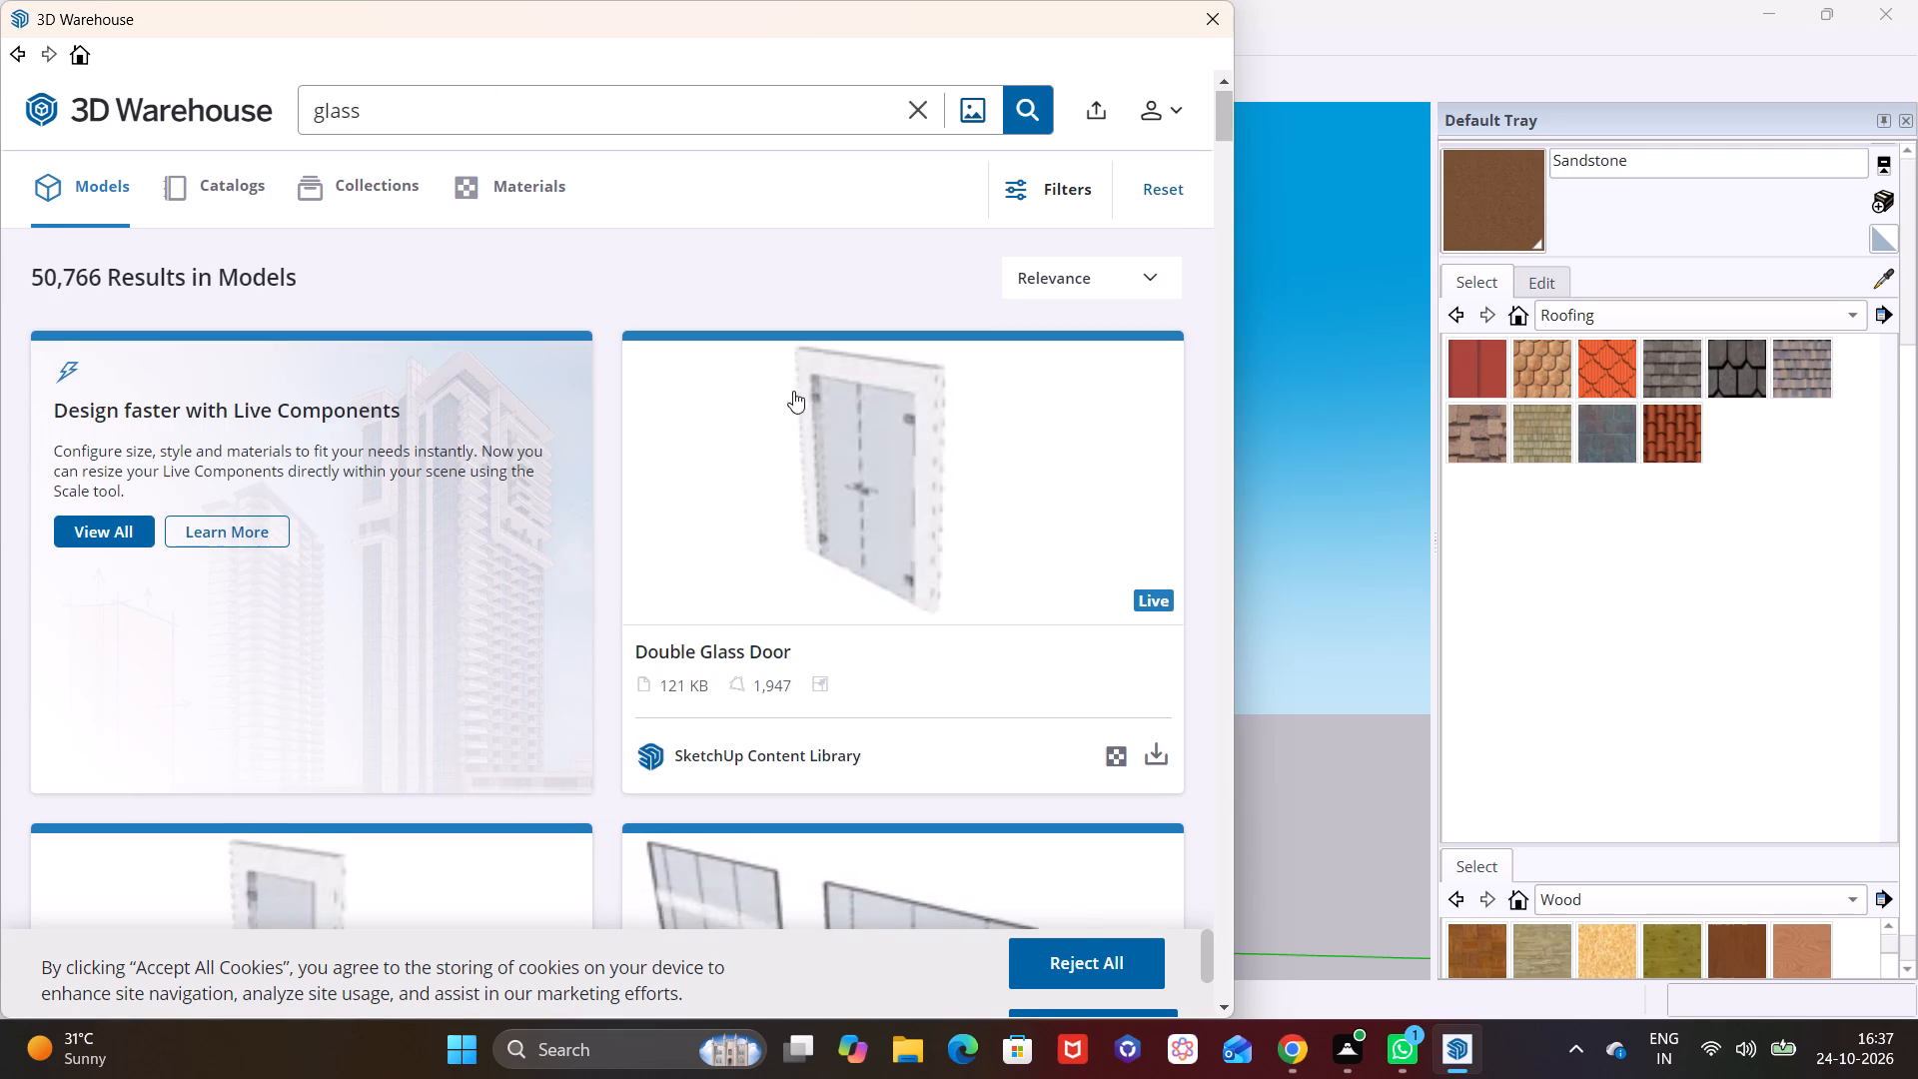
{"action": "left_click", "coordinate": [1229, 1012]}
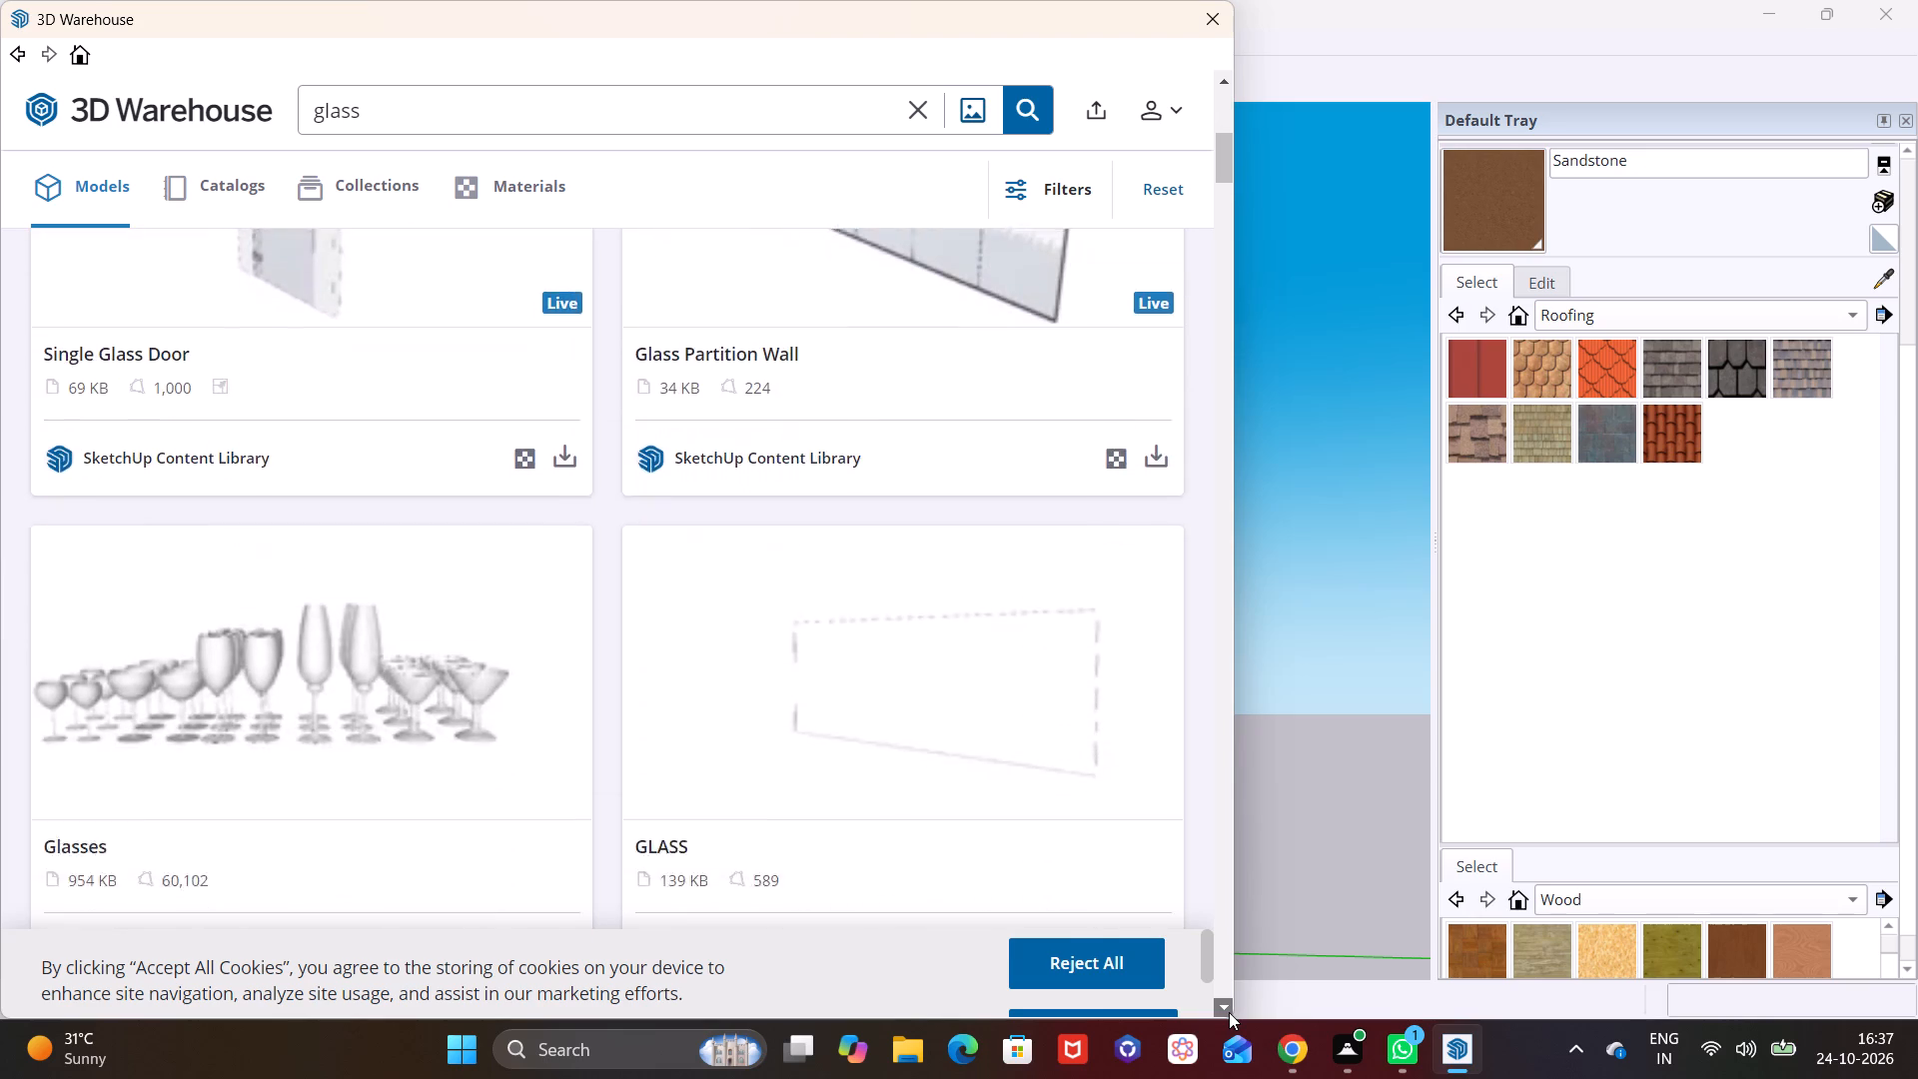
{"action": "left_click", "coordinate": [1229, 1012]}
{"action": "left_click", "coordinate": [1229, 1012]}
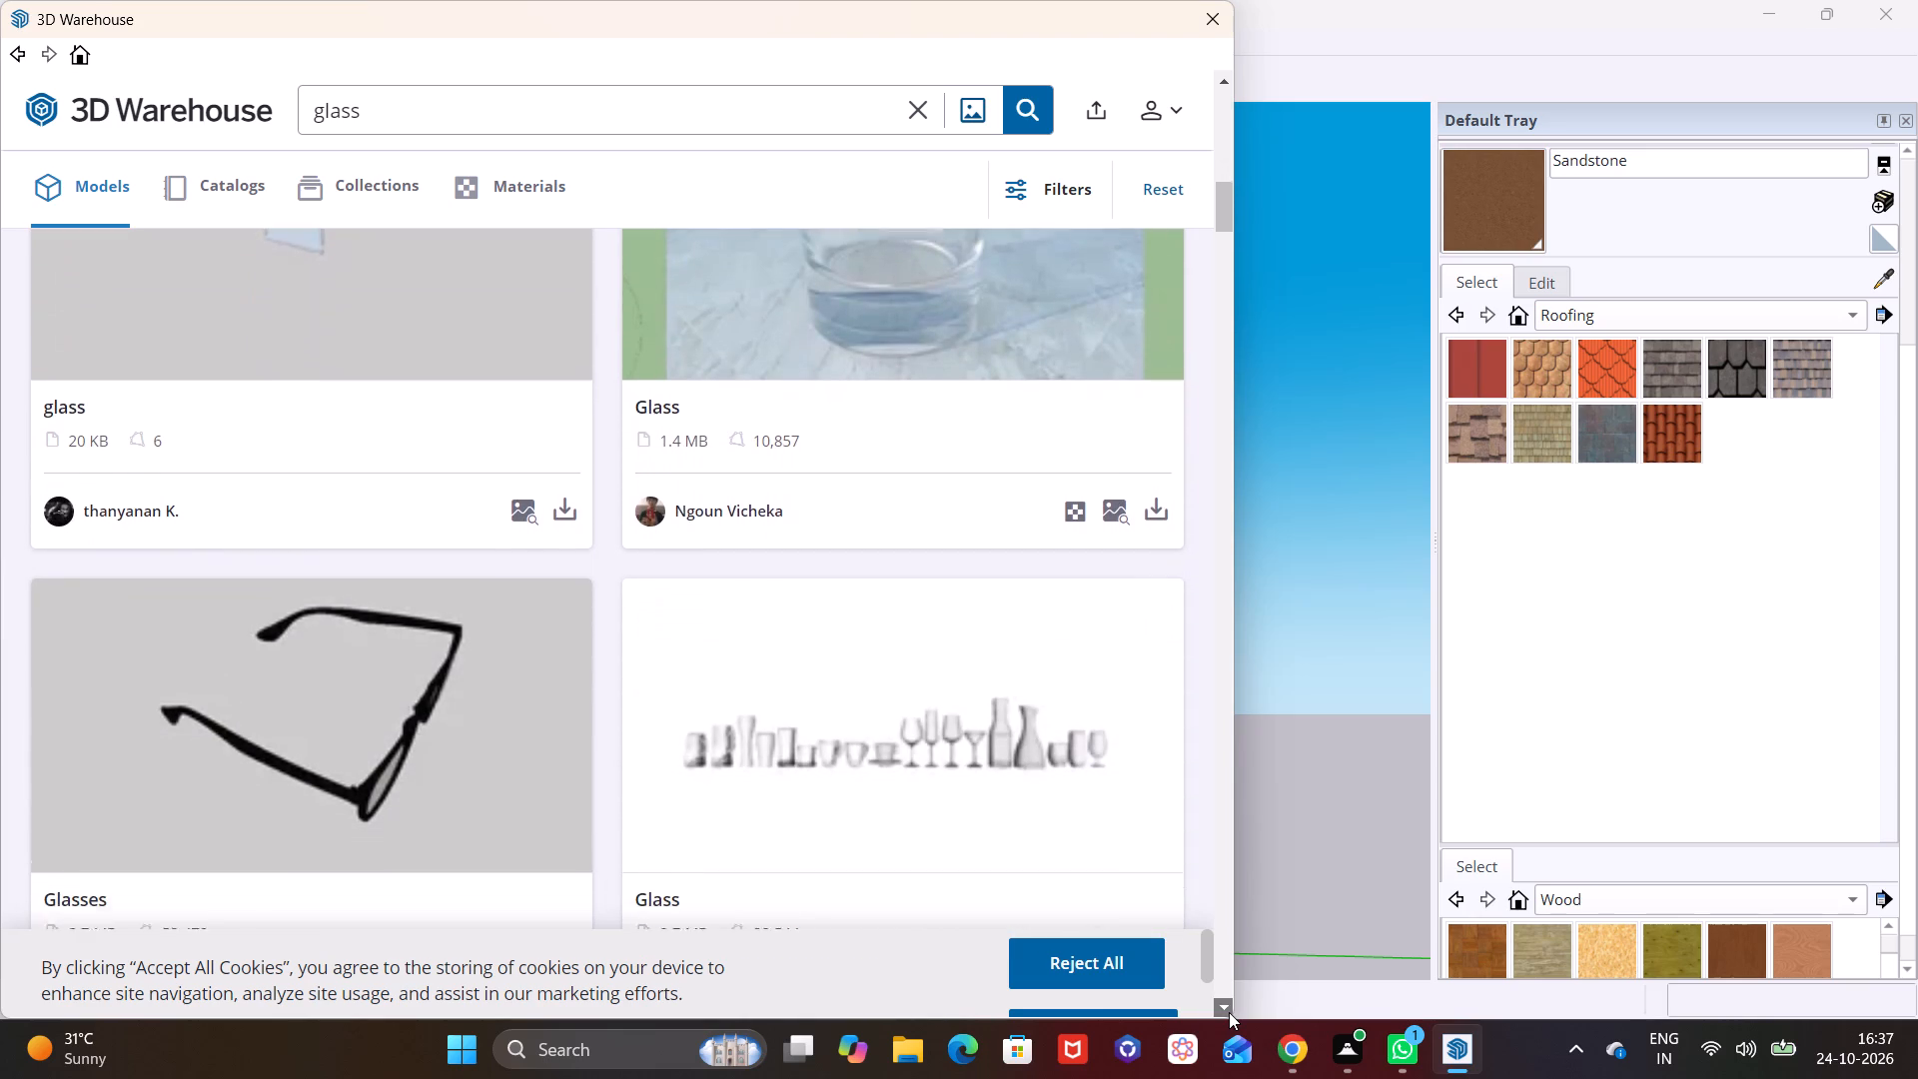
{"action": "left_click", "coordinate": [1229, 1012]}
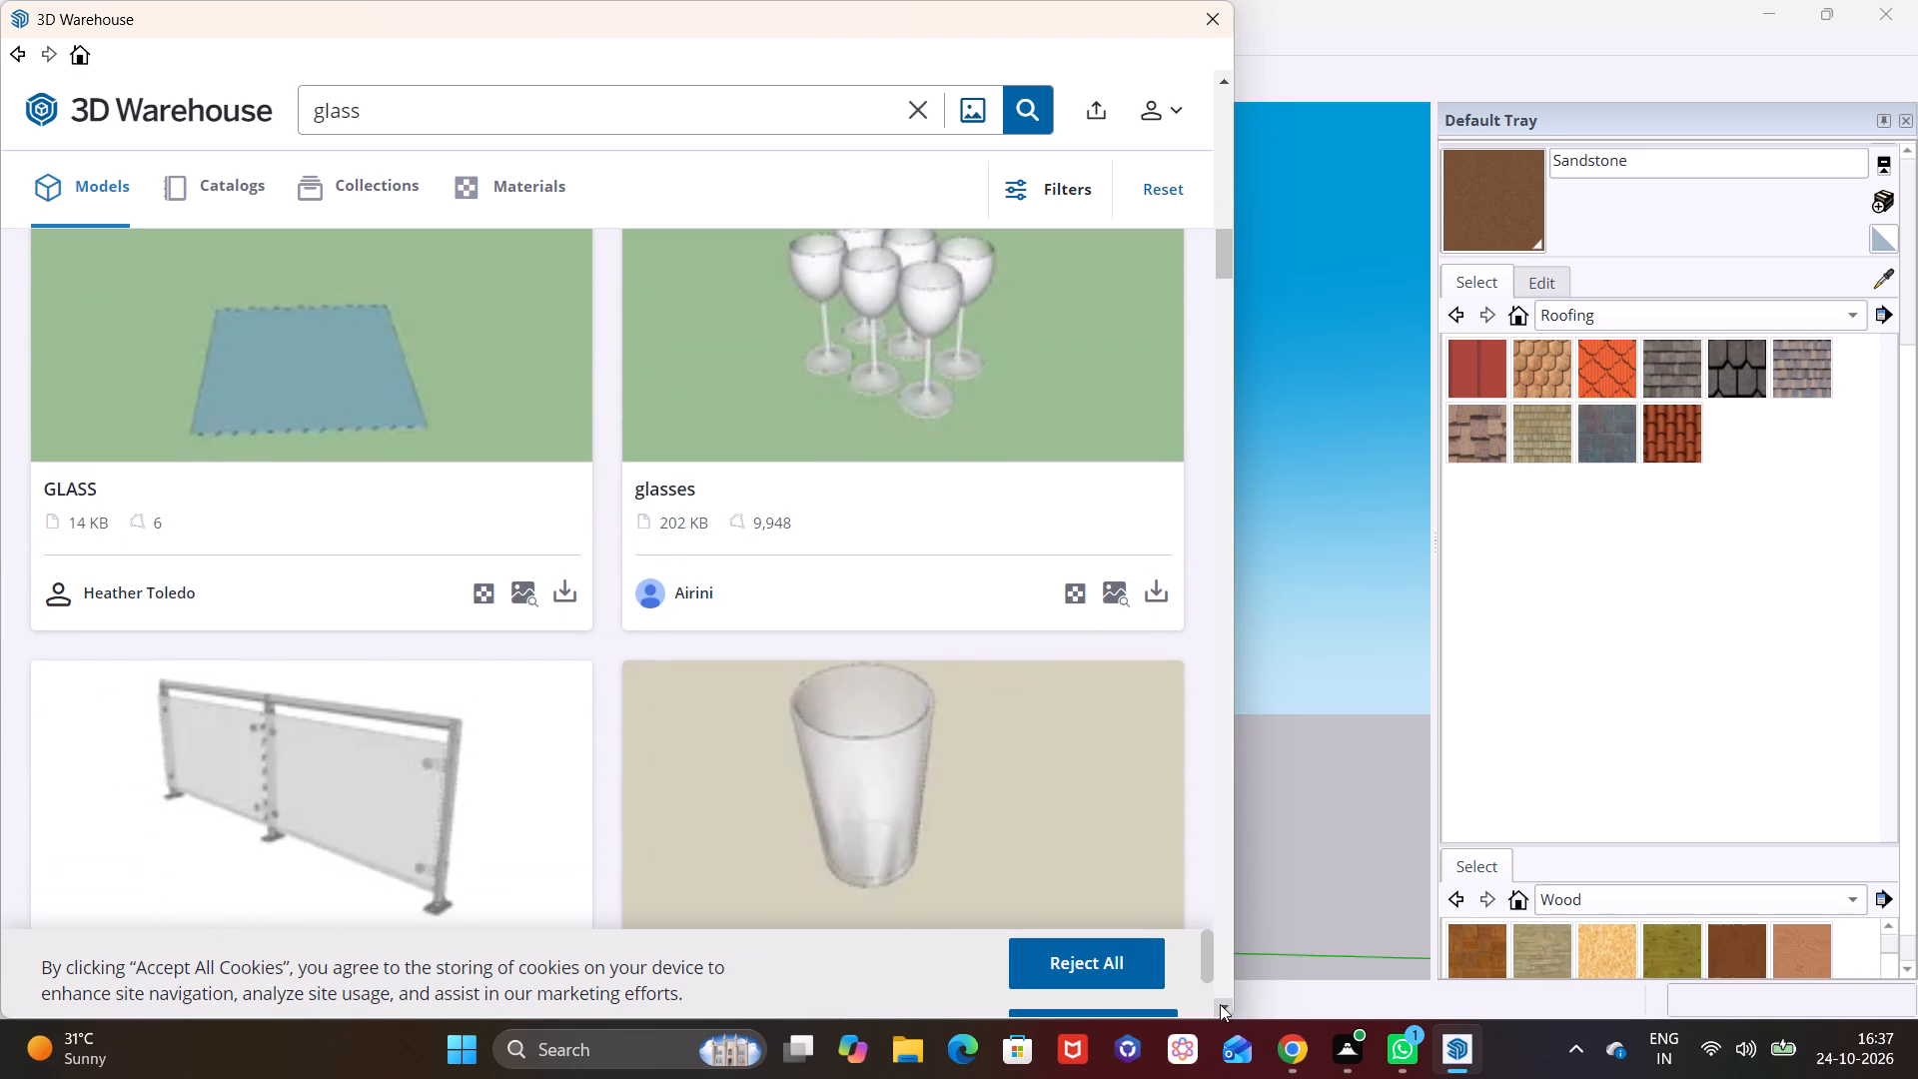
{"action": "left_click", "coordinate": [1223, 999]}
{"action": "left_click", "coordinate": [1223, 999]}
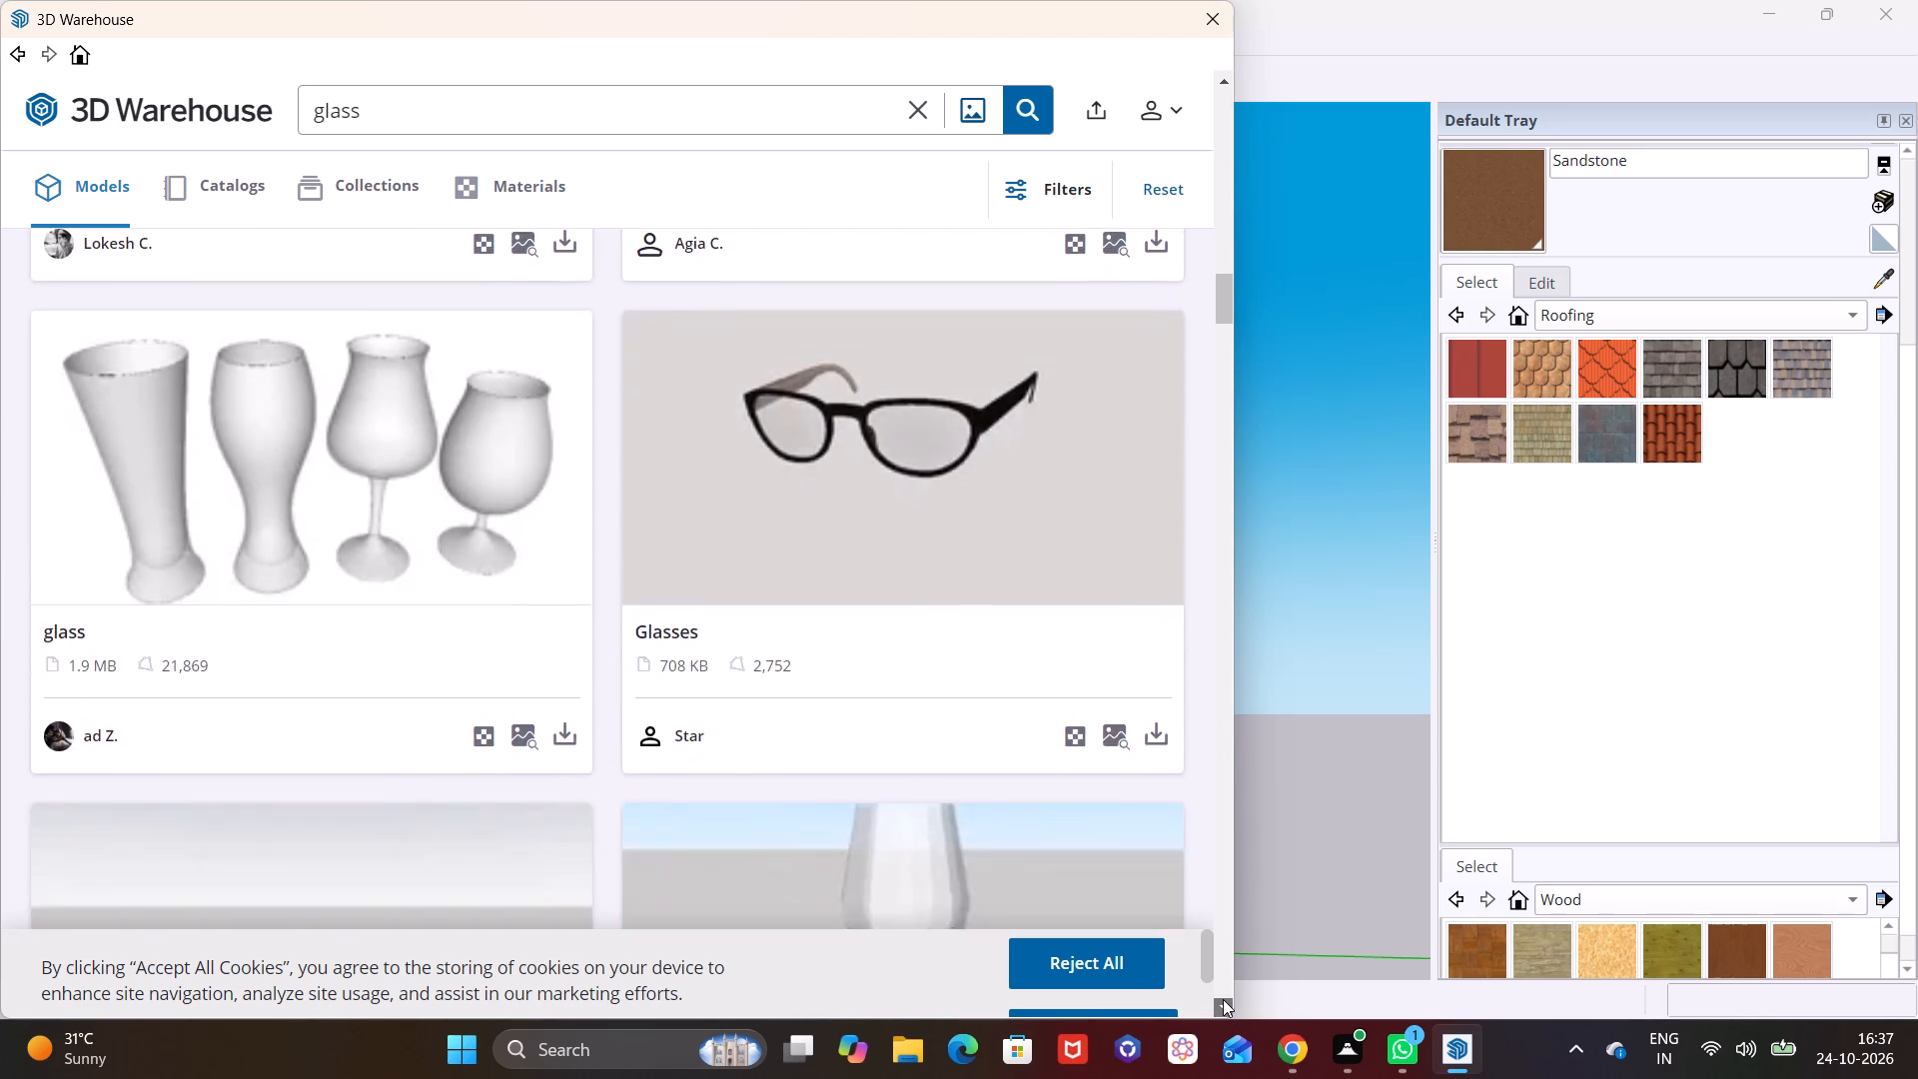
{"action": "left_click", "coordinate": [1223, 999]}
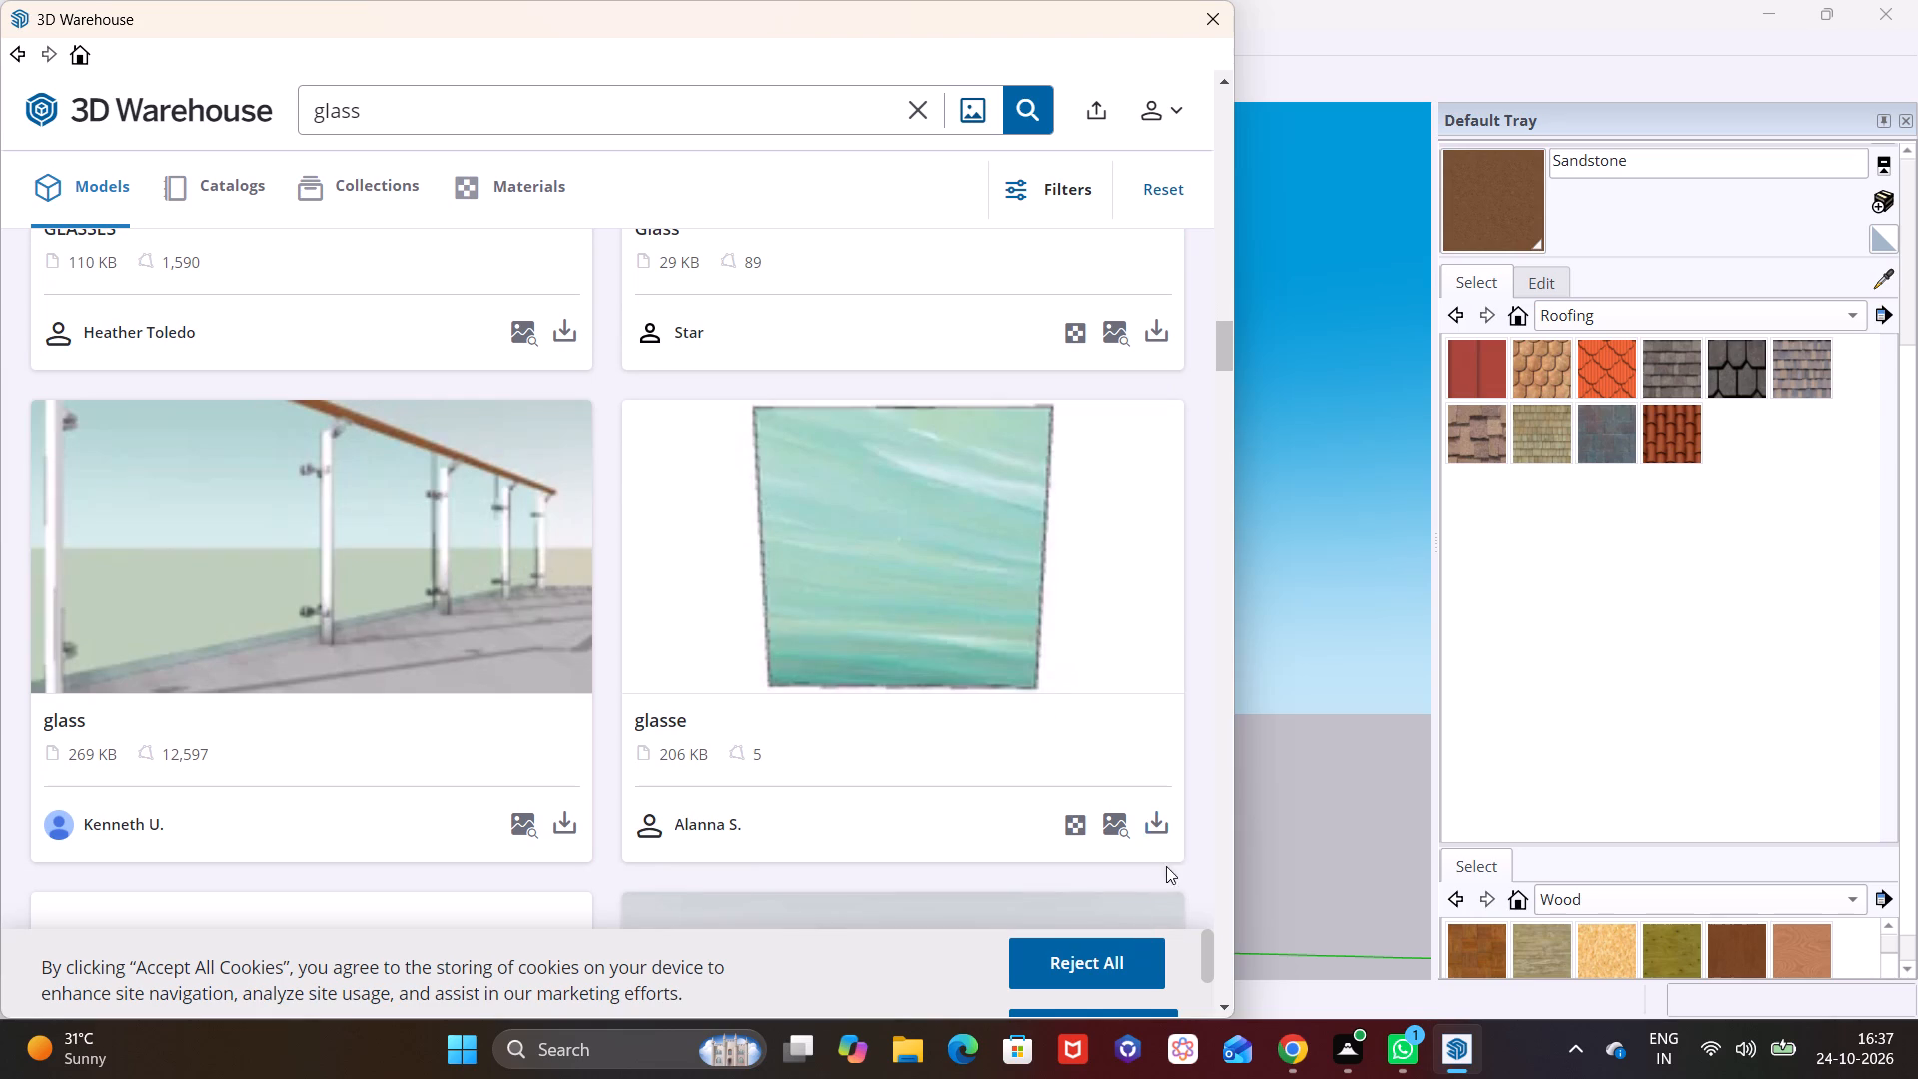
{"action": "left_click", "coordinate": [1166, 819]}
{"action": "left_click", "coordinate": [549, 539]}
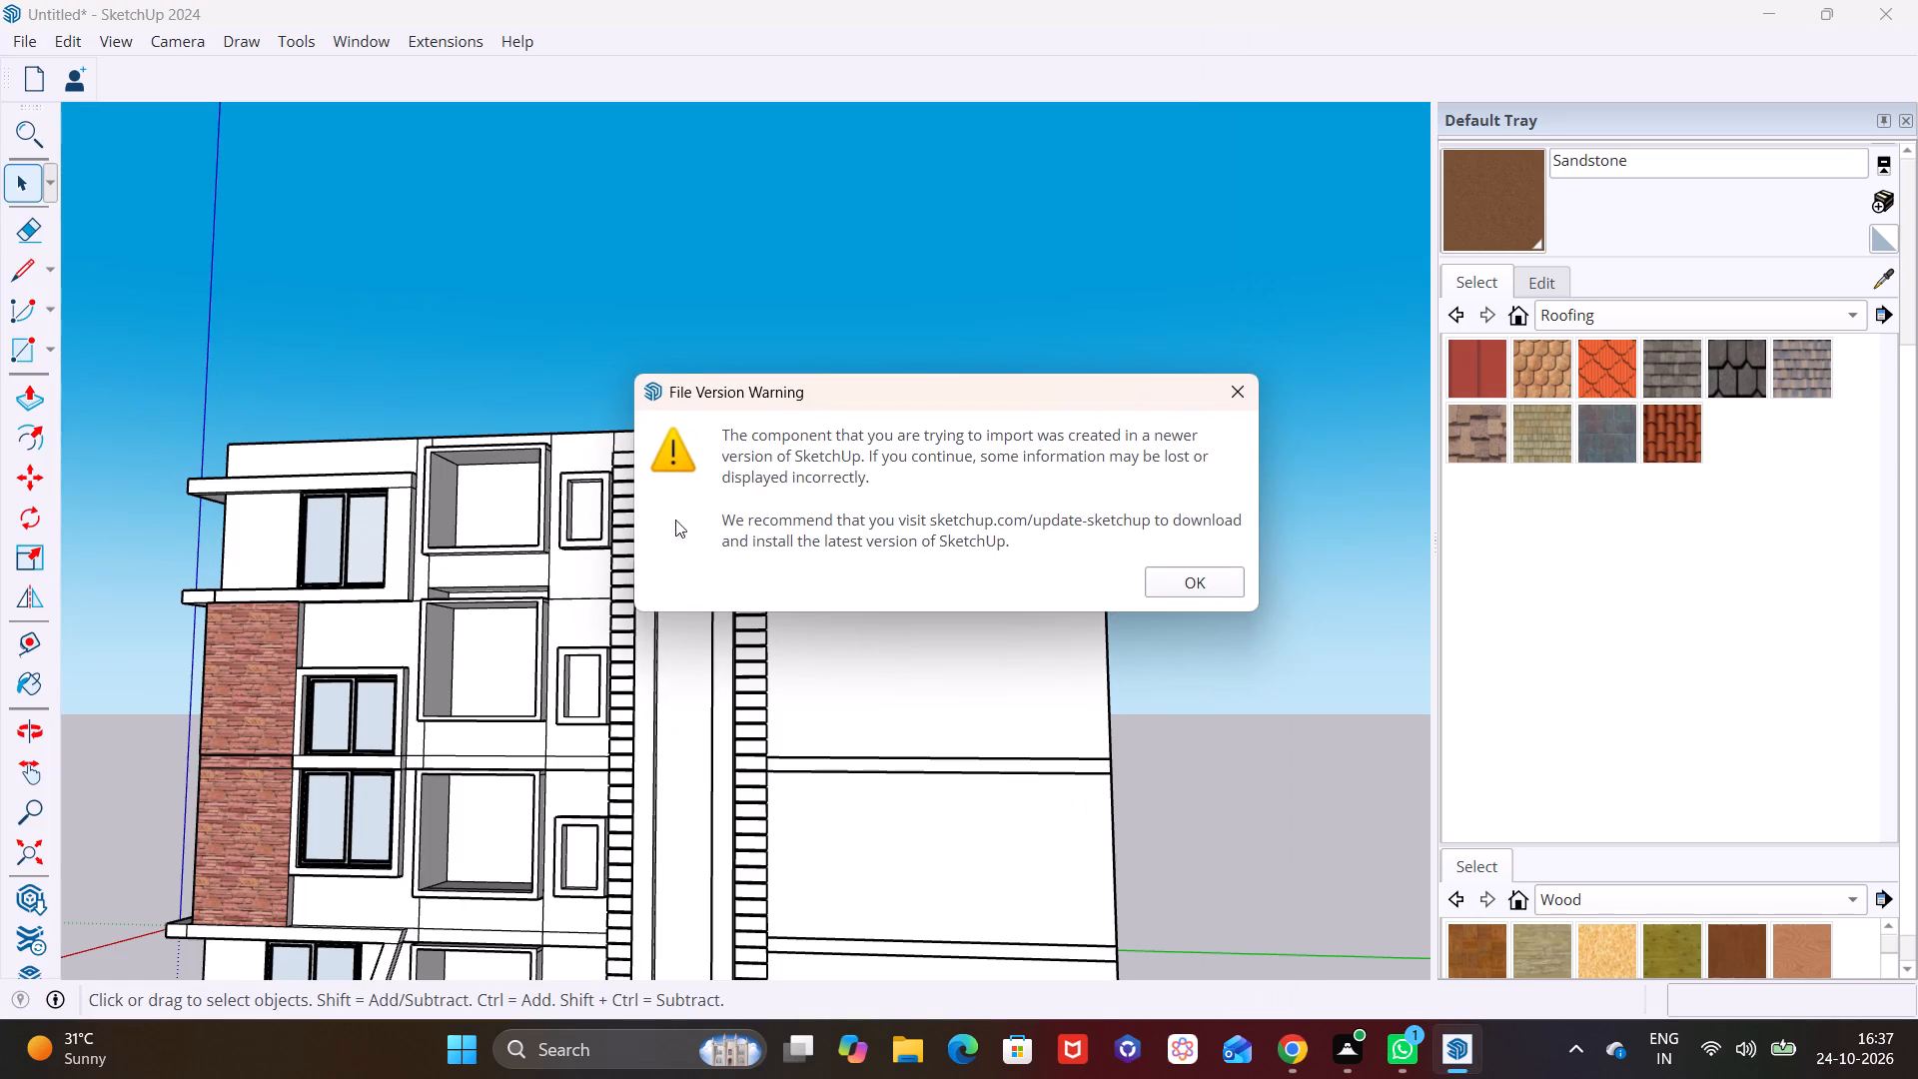
{"action": "left_click", "coordinate": [1223, 586]}
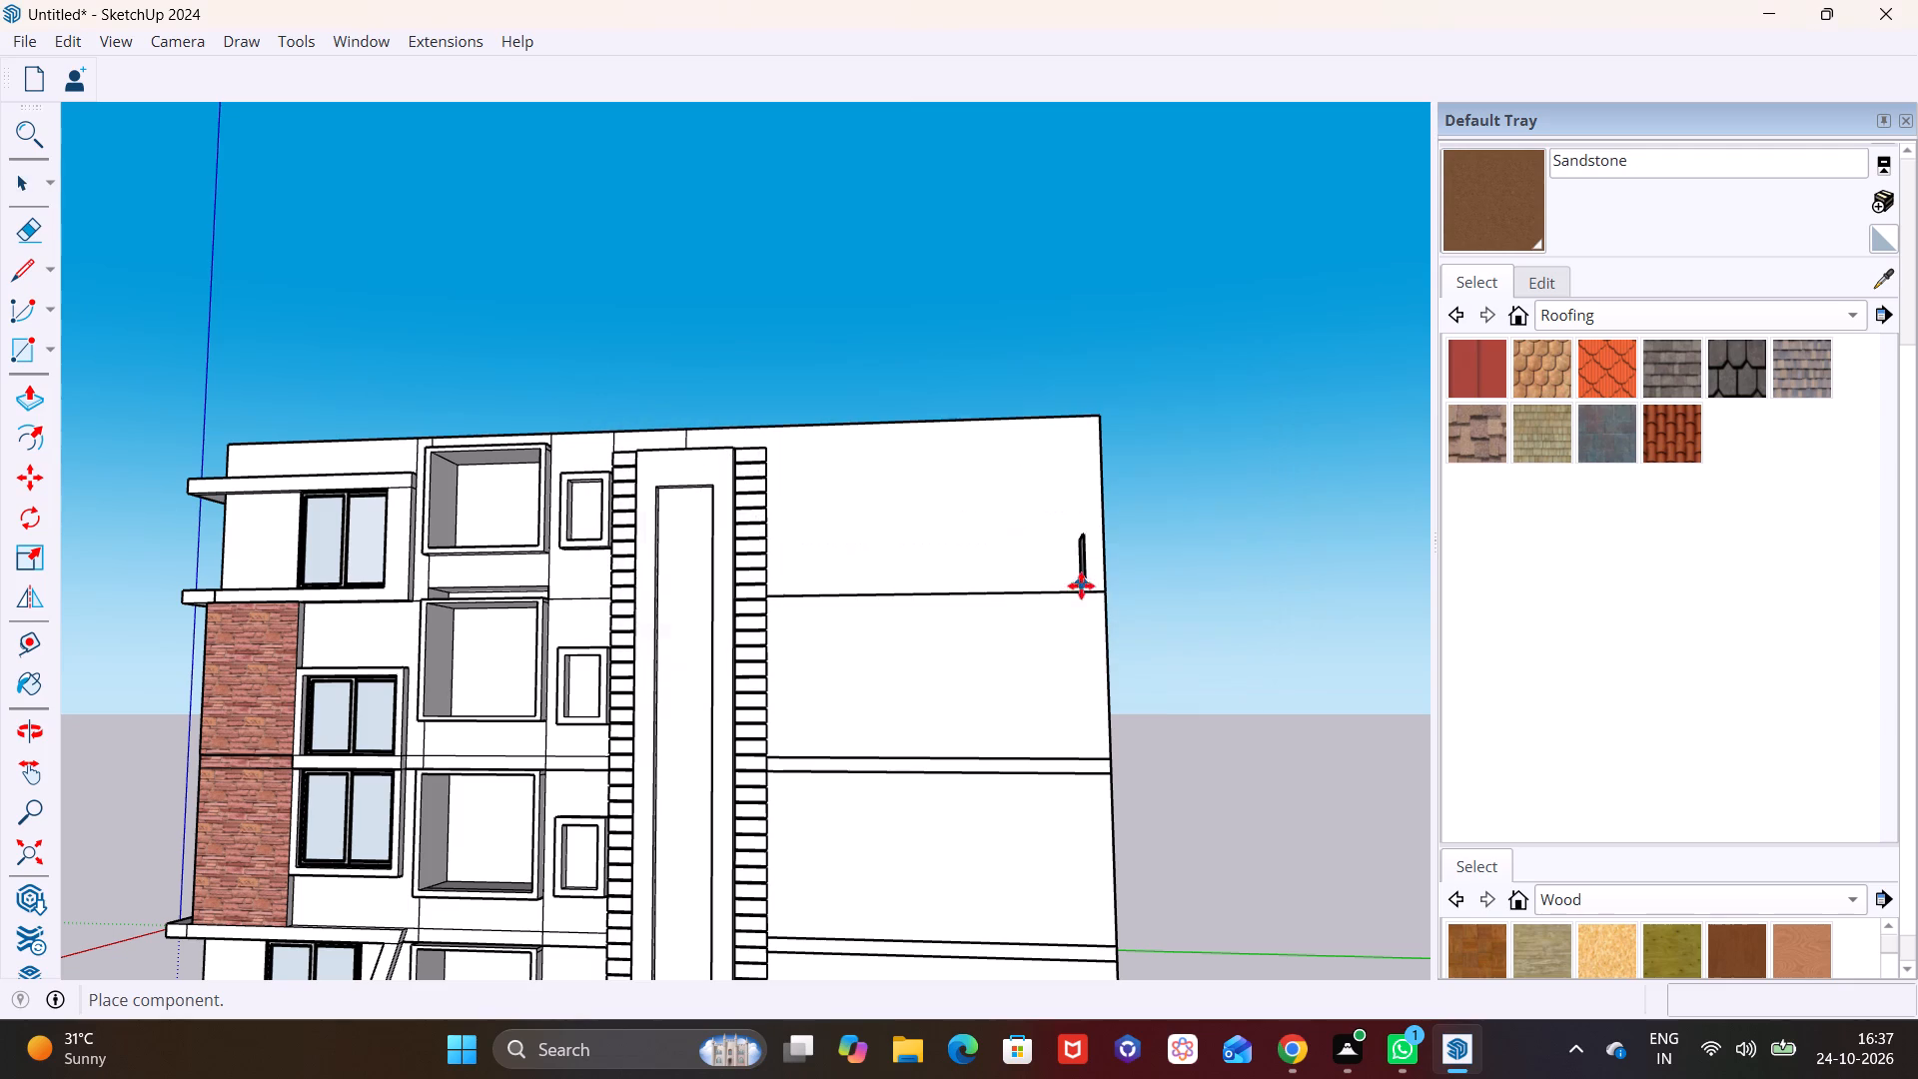
Place the imported glass panel on the building's flat roof, behind the framed vertical band.
{"action": "scroll", "coordinate": [682, 574], "scroll_direction": "up", "scroll_amount": 1}
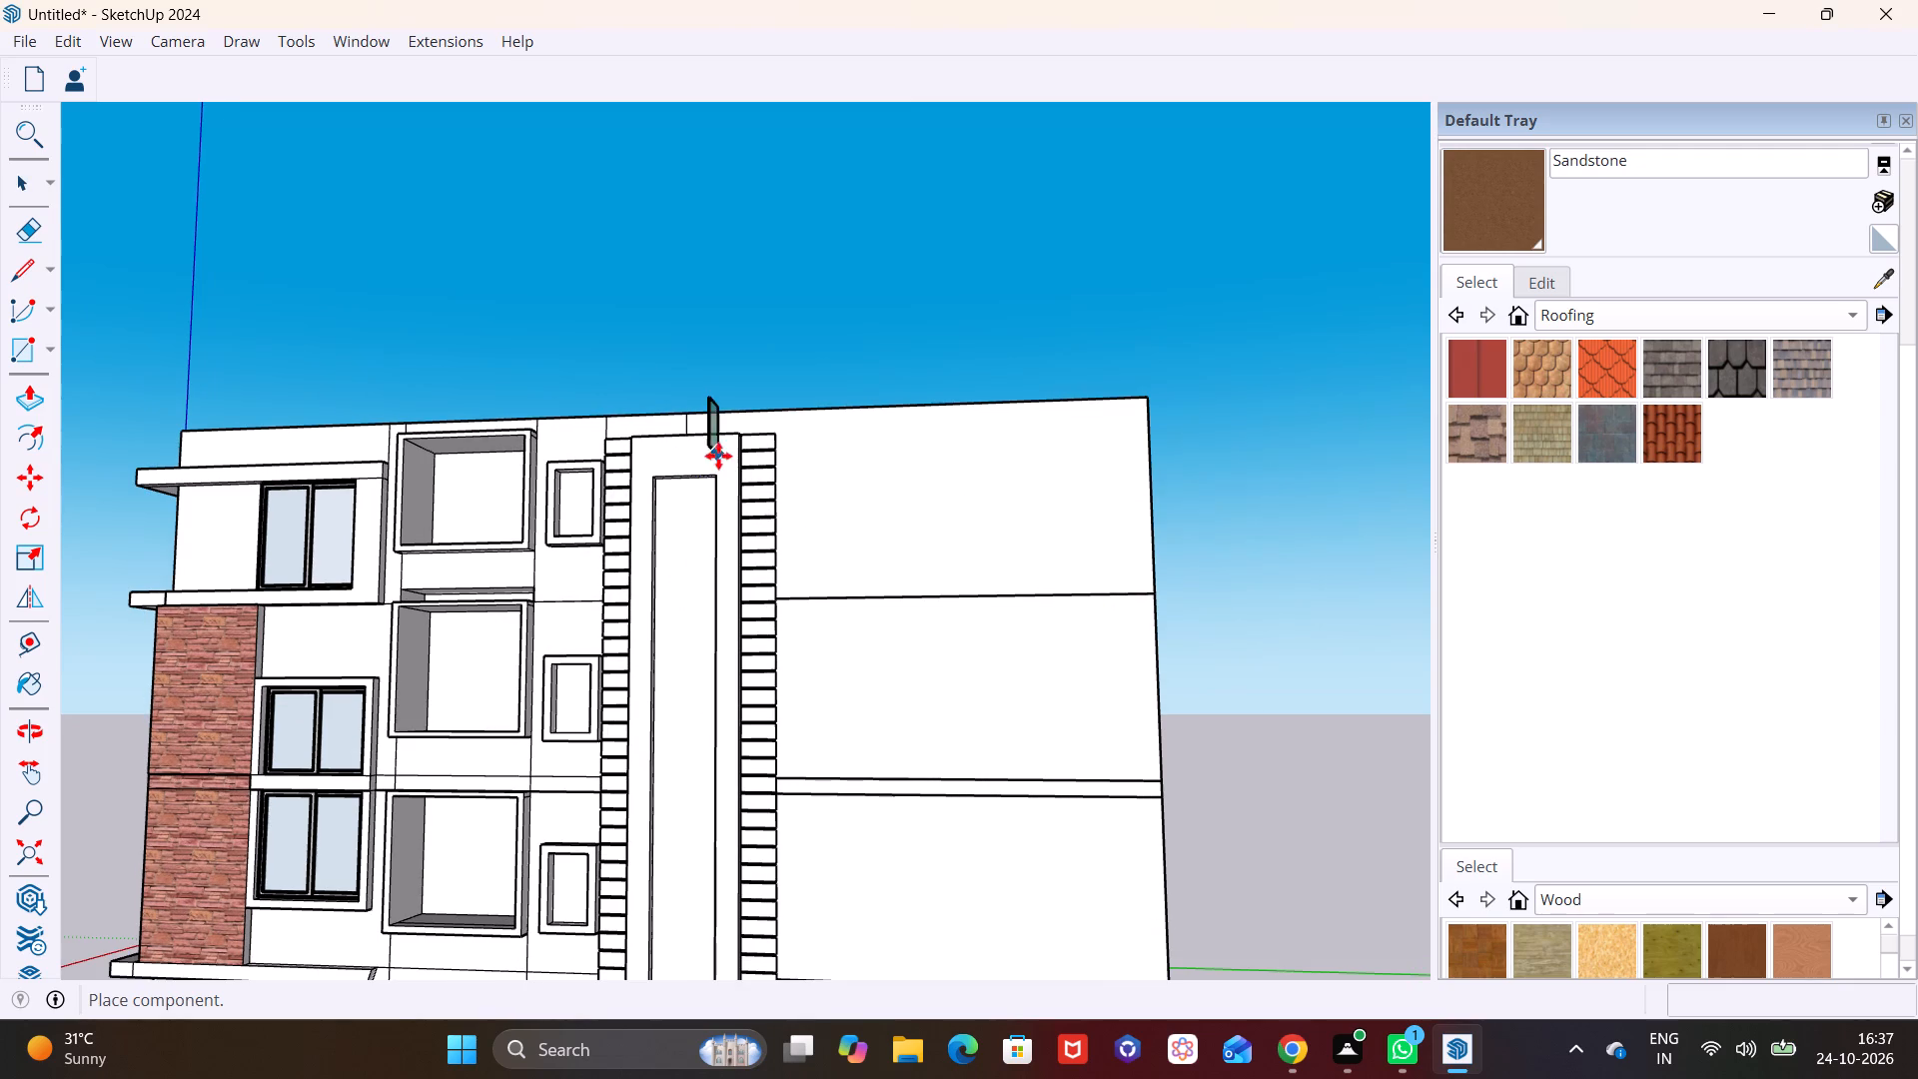
{"action": "middle_click_drag", "start_coordinate": [718, 456], "coordinate": [676, 741]}
{"action": "middle_click_drag", "start_coordinate": [693, 708], "coordinate": [613, 950]}
{"action": "scroll", "coordinate": [681, 715], "scroll_direction": "up", "scroll_amount": 3}
{"action": "left_click", "coordinate": [691, 626]}
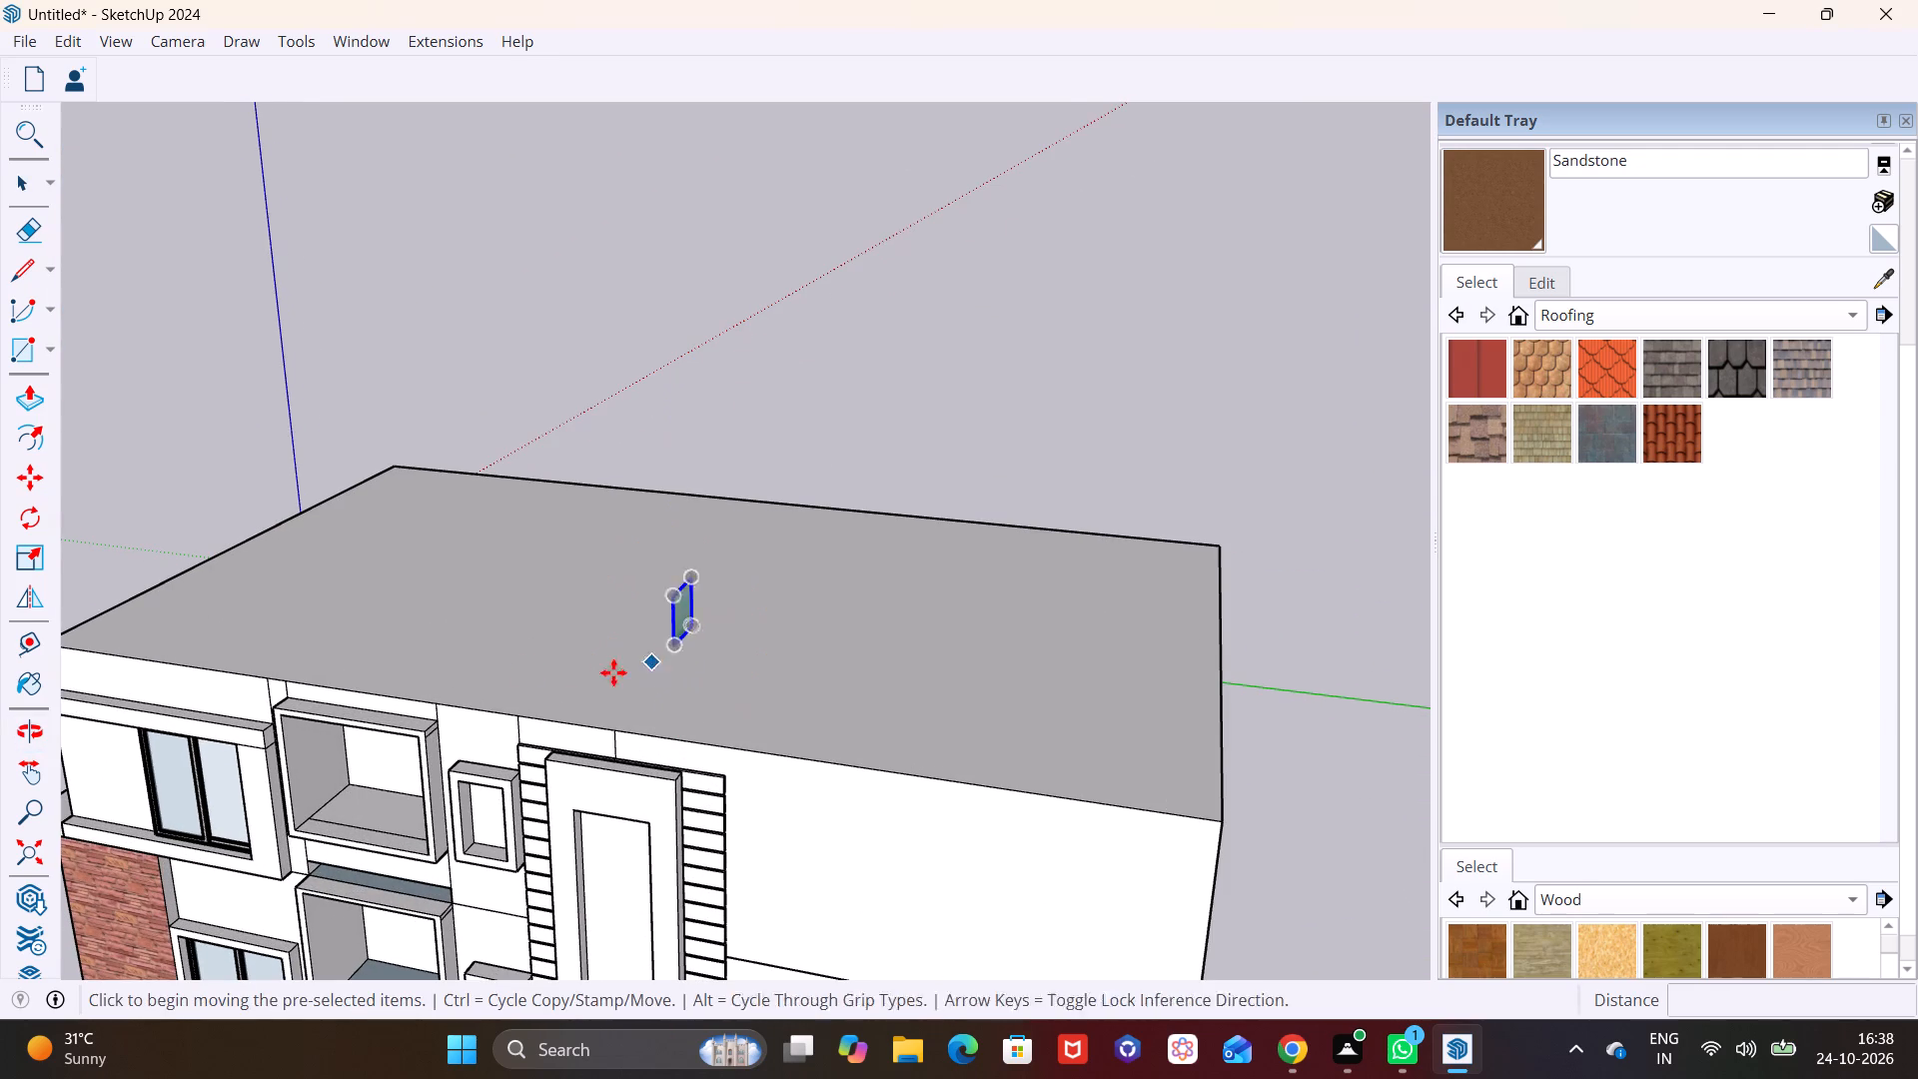
Rotate the glass panel 90 degrees on the roof so that it lies parallel to the front facade.
{"action": "left_click", "coordinate": [40, 518]}
{"action": "left_click", "coordinate": [819, 625]}
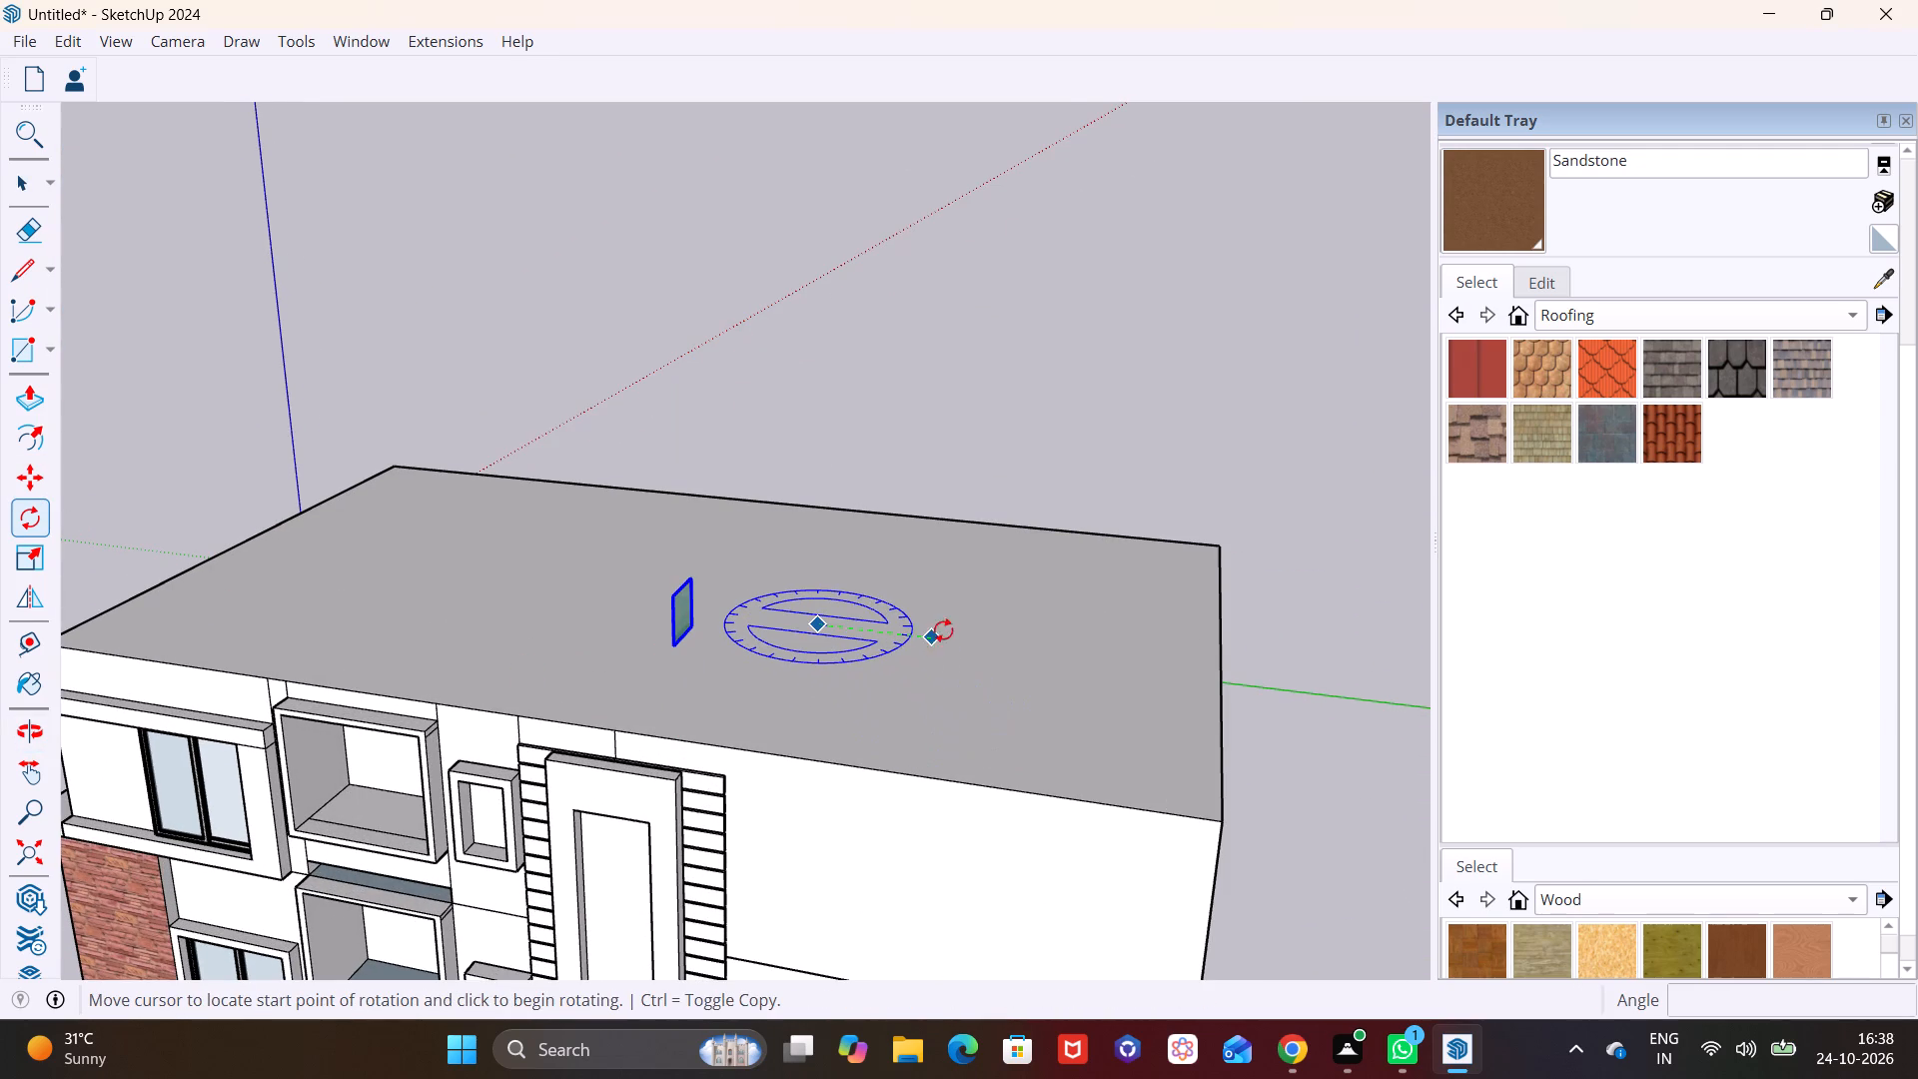
{"action": "left_click", "coordinate": [958, 630]}
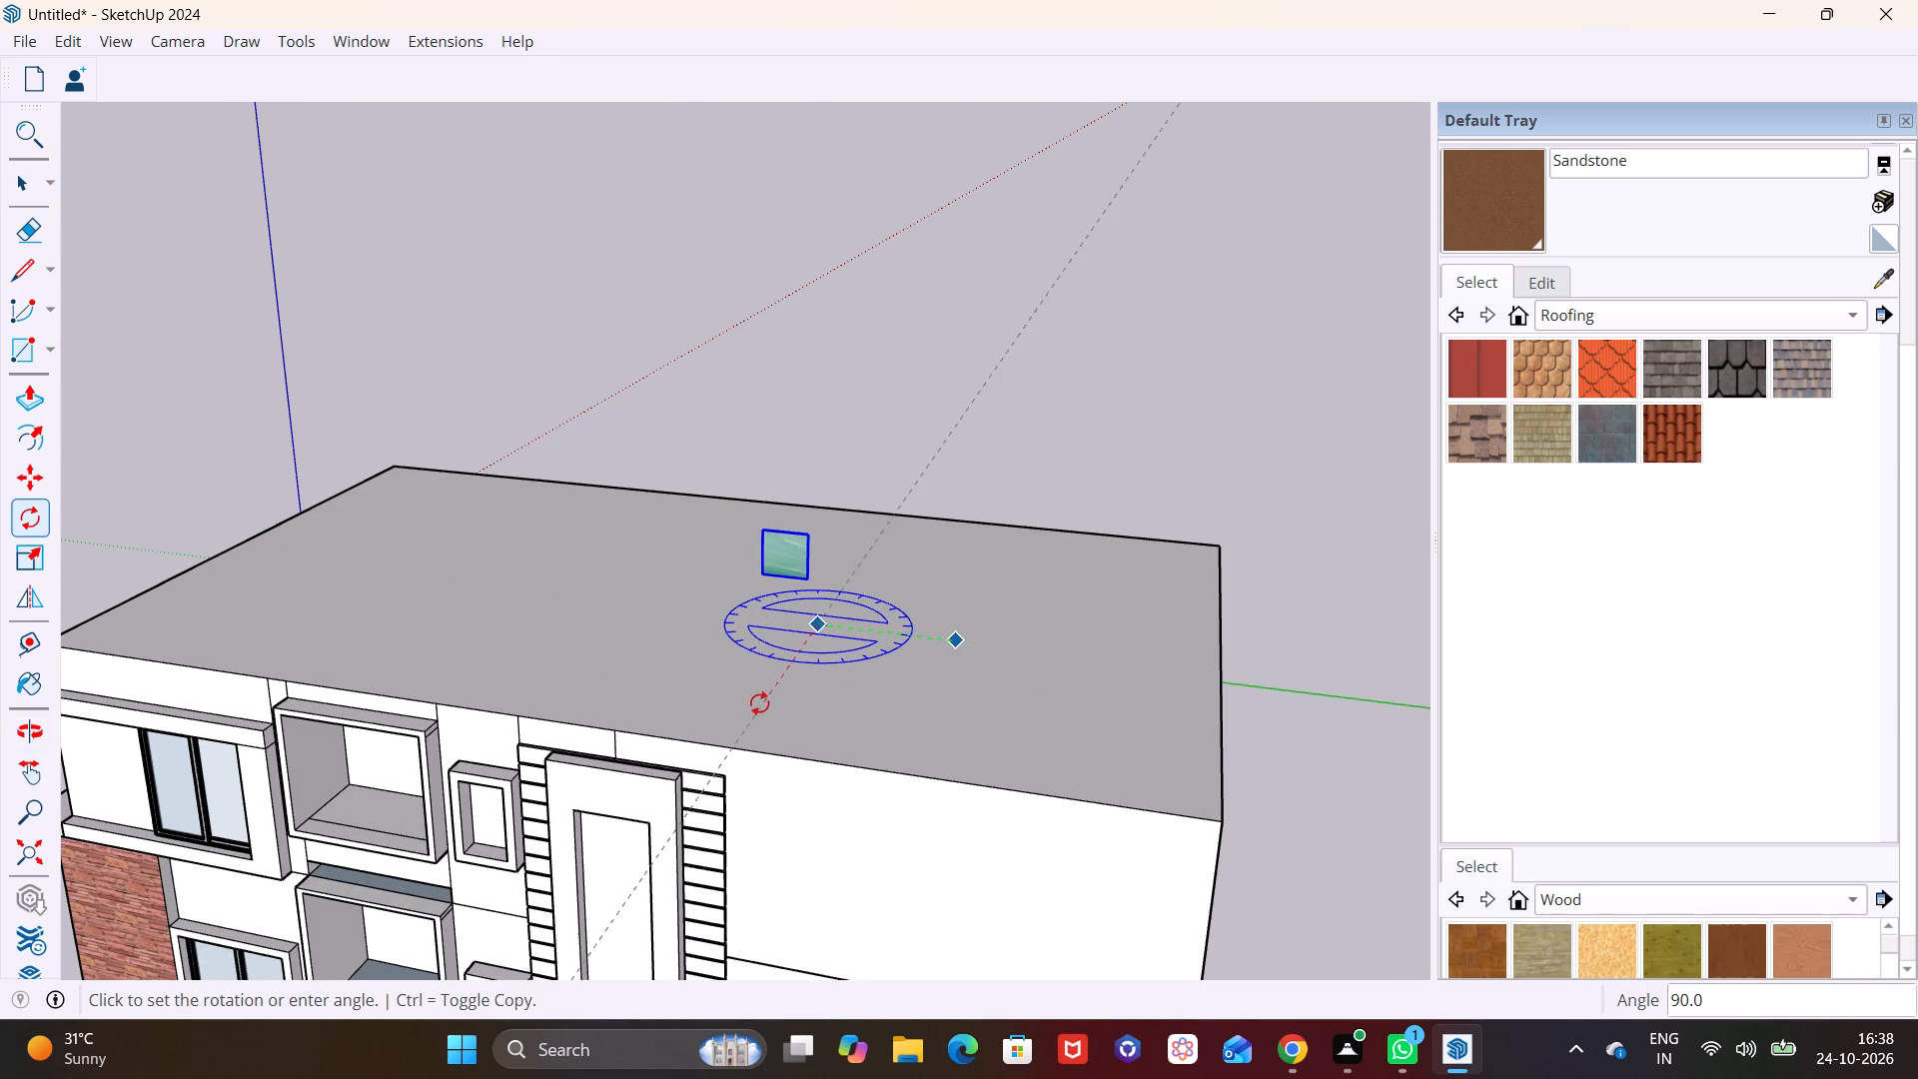
{"action": "left_click", "coordinate": [756, 703]}
Move the glass panel by its upper right corner to the upper right corner of the framed band's recess.
{"action": "key", "text": "m"}
{"action": "left_click", "coordinate": [807, 539]}
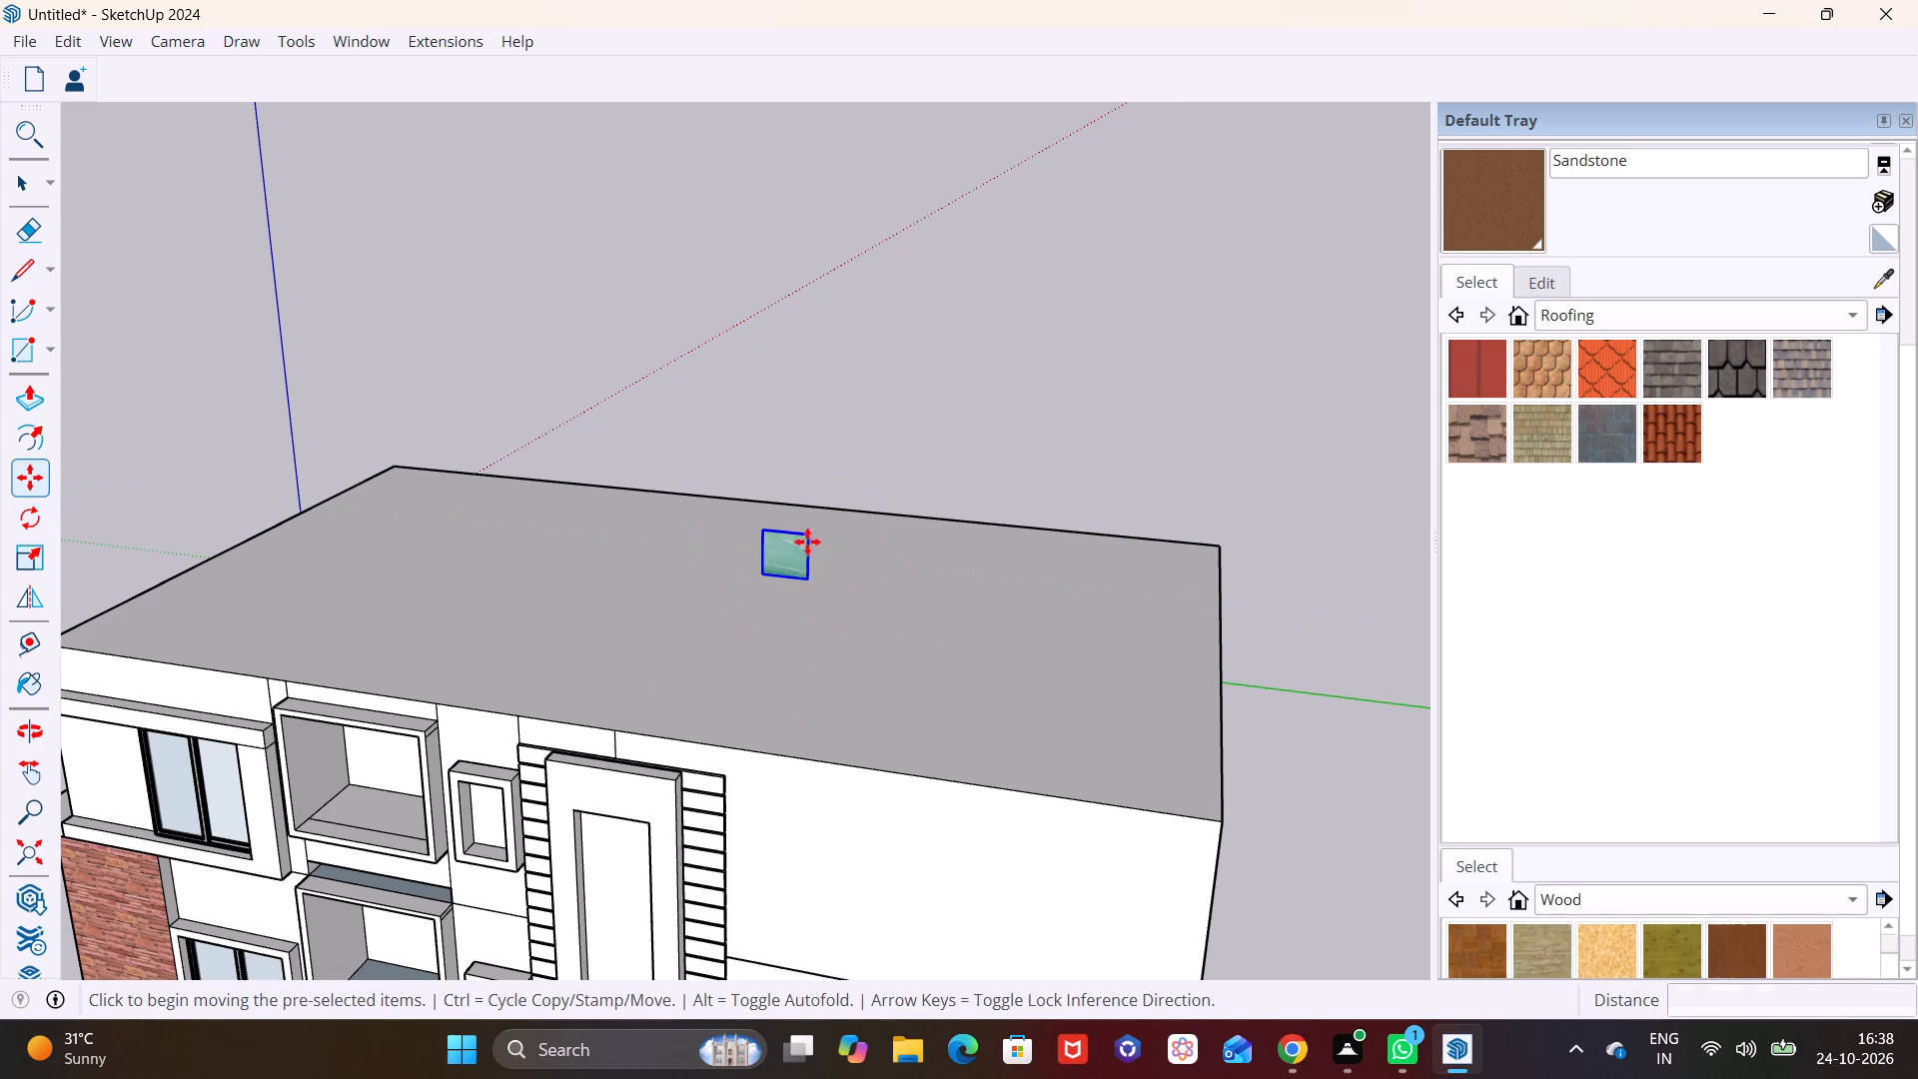
{"action": "scroll", "coordinate": [646, 826], "scroll_direction": "up", "scroll_amount": 10}
{"action": "middle_click_drag", "start_coordinate": [644, 854], "coordinate": [818, 614], "text": "shift"}
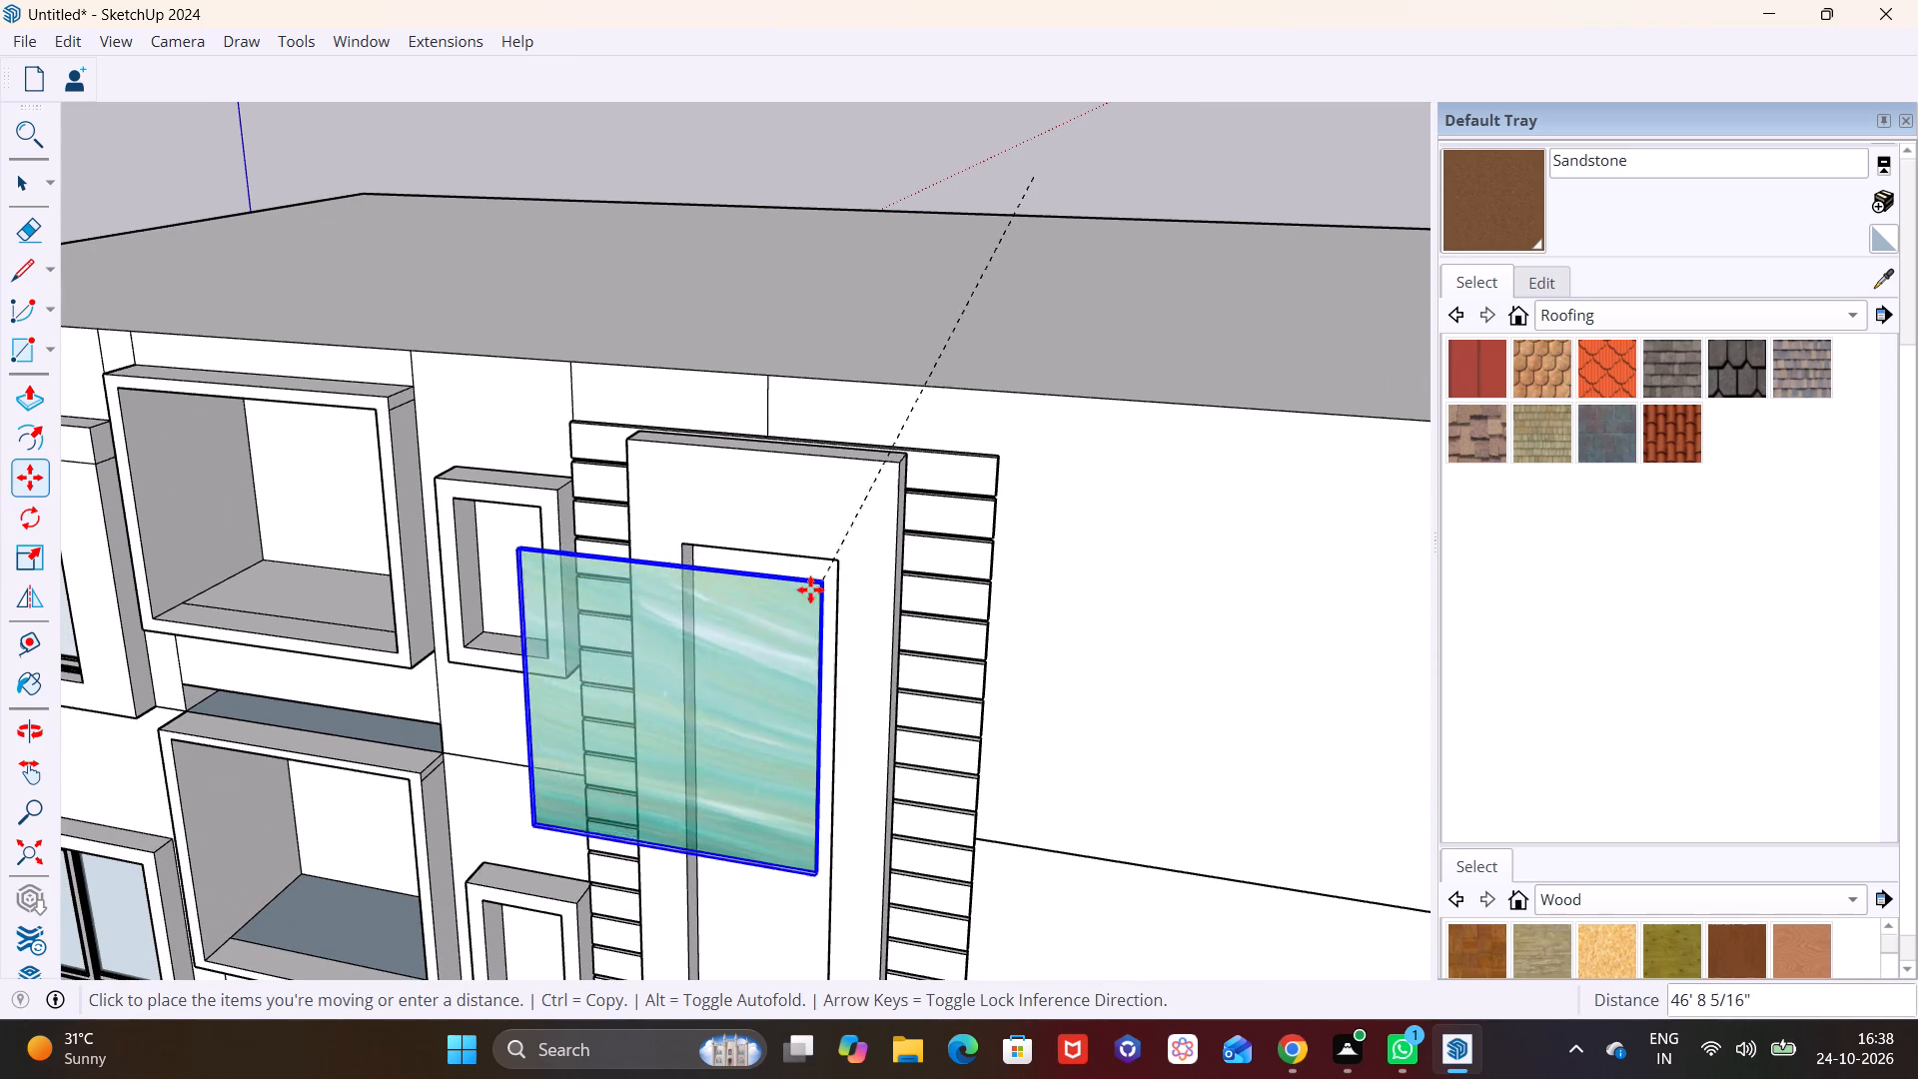
{"action": "scroll", "coordinate": [794, 619], "scroll_direction": "down", "scroll_amount": 11}
{"action": "middle_click_drag", "start_coordinate": [834, 758], "coordinate": [814, 491]}
{"action": "scroll", "coordinate": [846, 718], "scroll_direction": "up", "scroll_amount": 2}
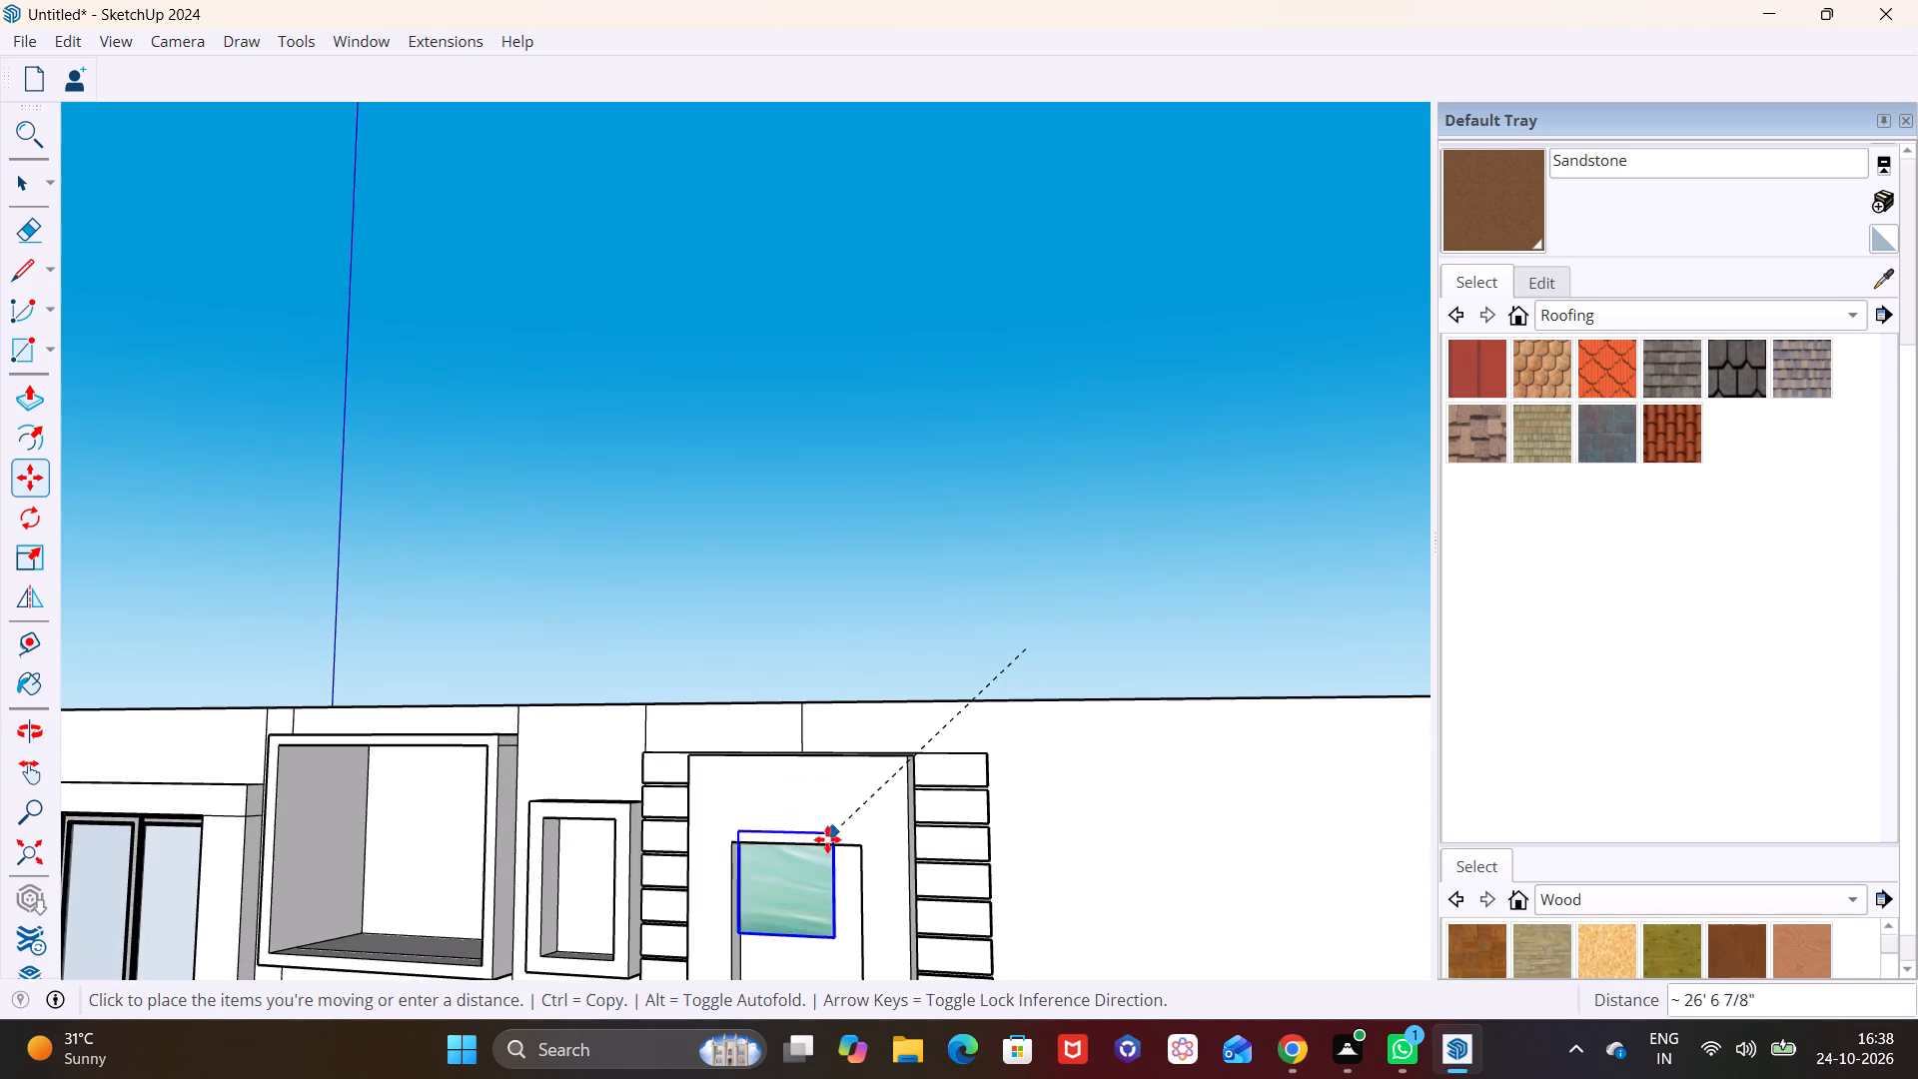
{"action": "scroll", "coordinate": [821, 864], "scroll_direction": "up", "scroll_amount": 8}
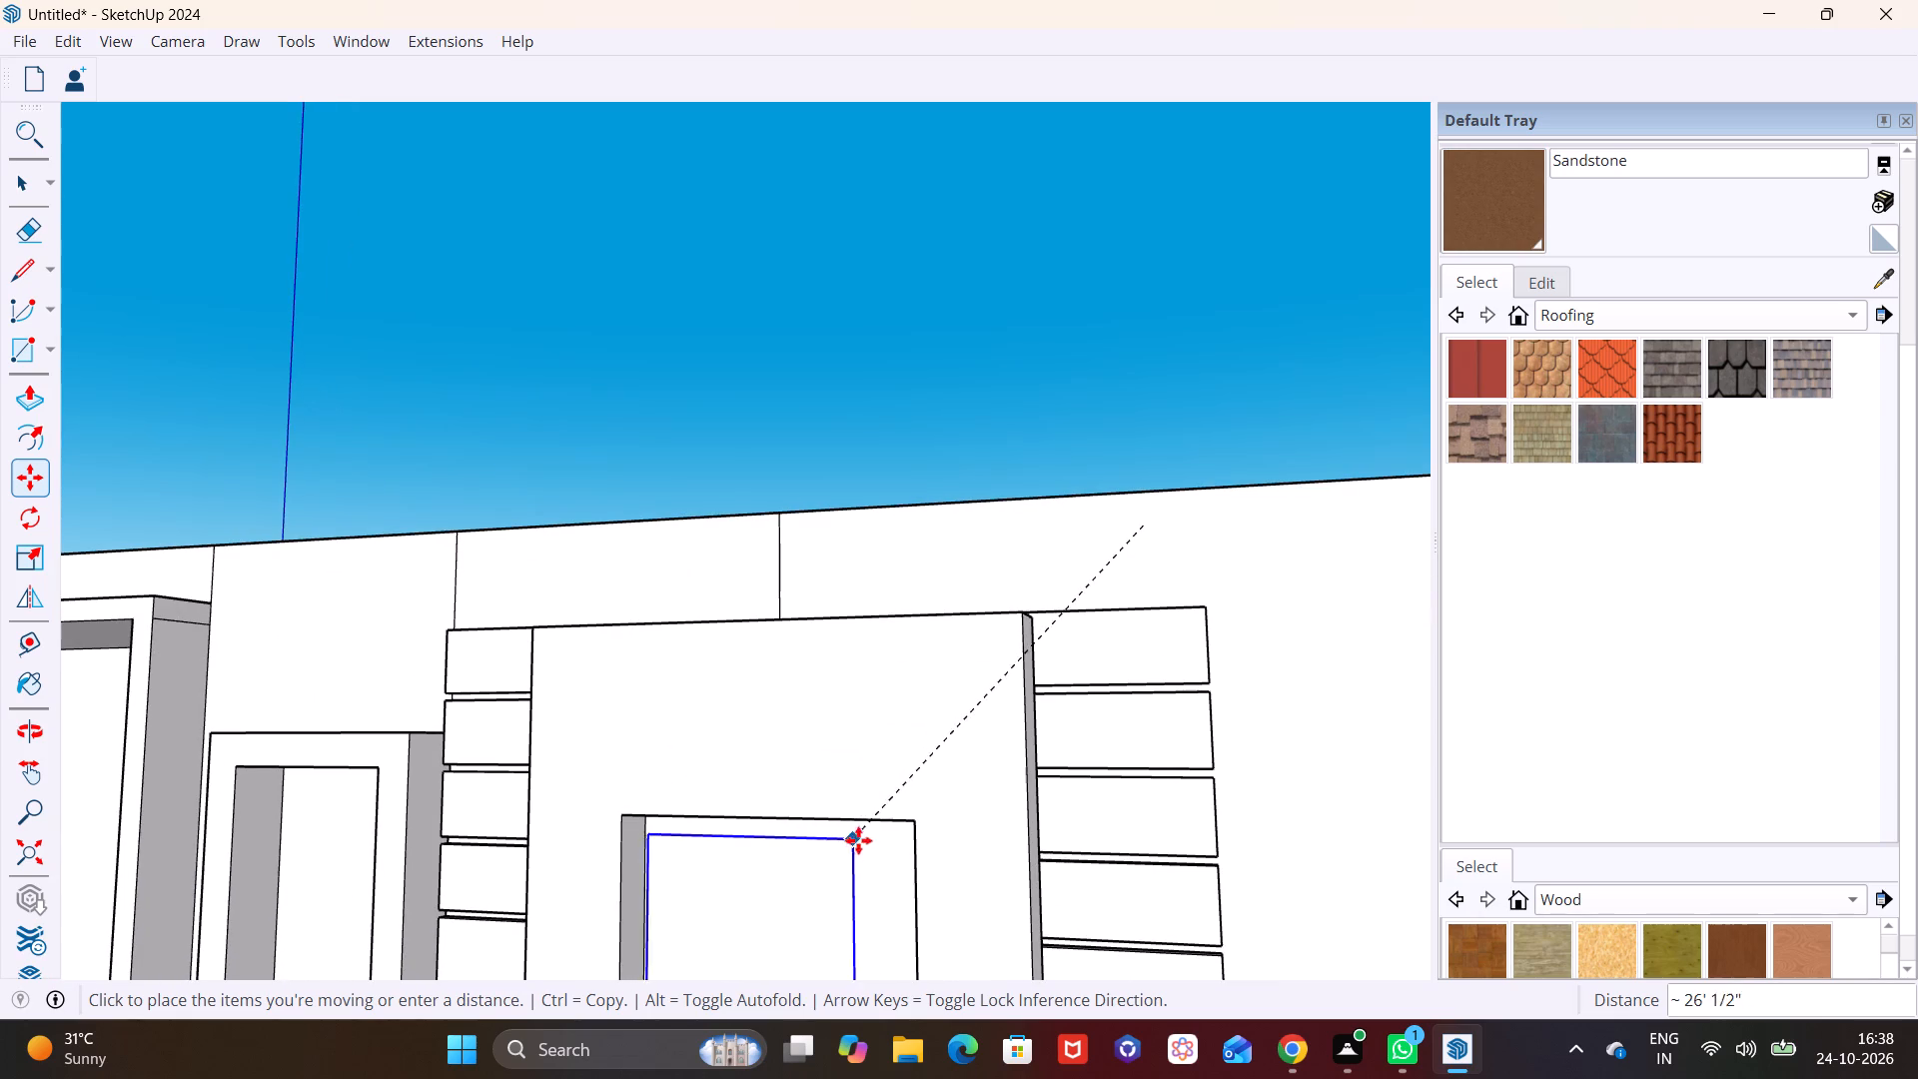
{"action": "left_click", "coordinate": [916, 828]}
Scale the glass panel horizontally by about 1.36 so that it spans the full width of the framed band's recess.
{"action": "scroll", "coordinate": [855, 839], "scroll_direction": "down", "scroll_amount": 9}
{"action": "middle_click_drag", "start_coordinate": [898, 881], "coordinate": [978, 538], "text": "shift"}
{"action": "scroll", "coordinate": [960, 593], "scroll_direction": "up", "scroll_amount": 1, "text": "shift"}
{"action": "middle_click_drag", "start_coordinate": [962, 591], "coordinate": [1059, 681]}
{"action": "middle_click_drag", "start_coordinate": [1052, 690], "coordinate": [954, 434], "text": "shift"}
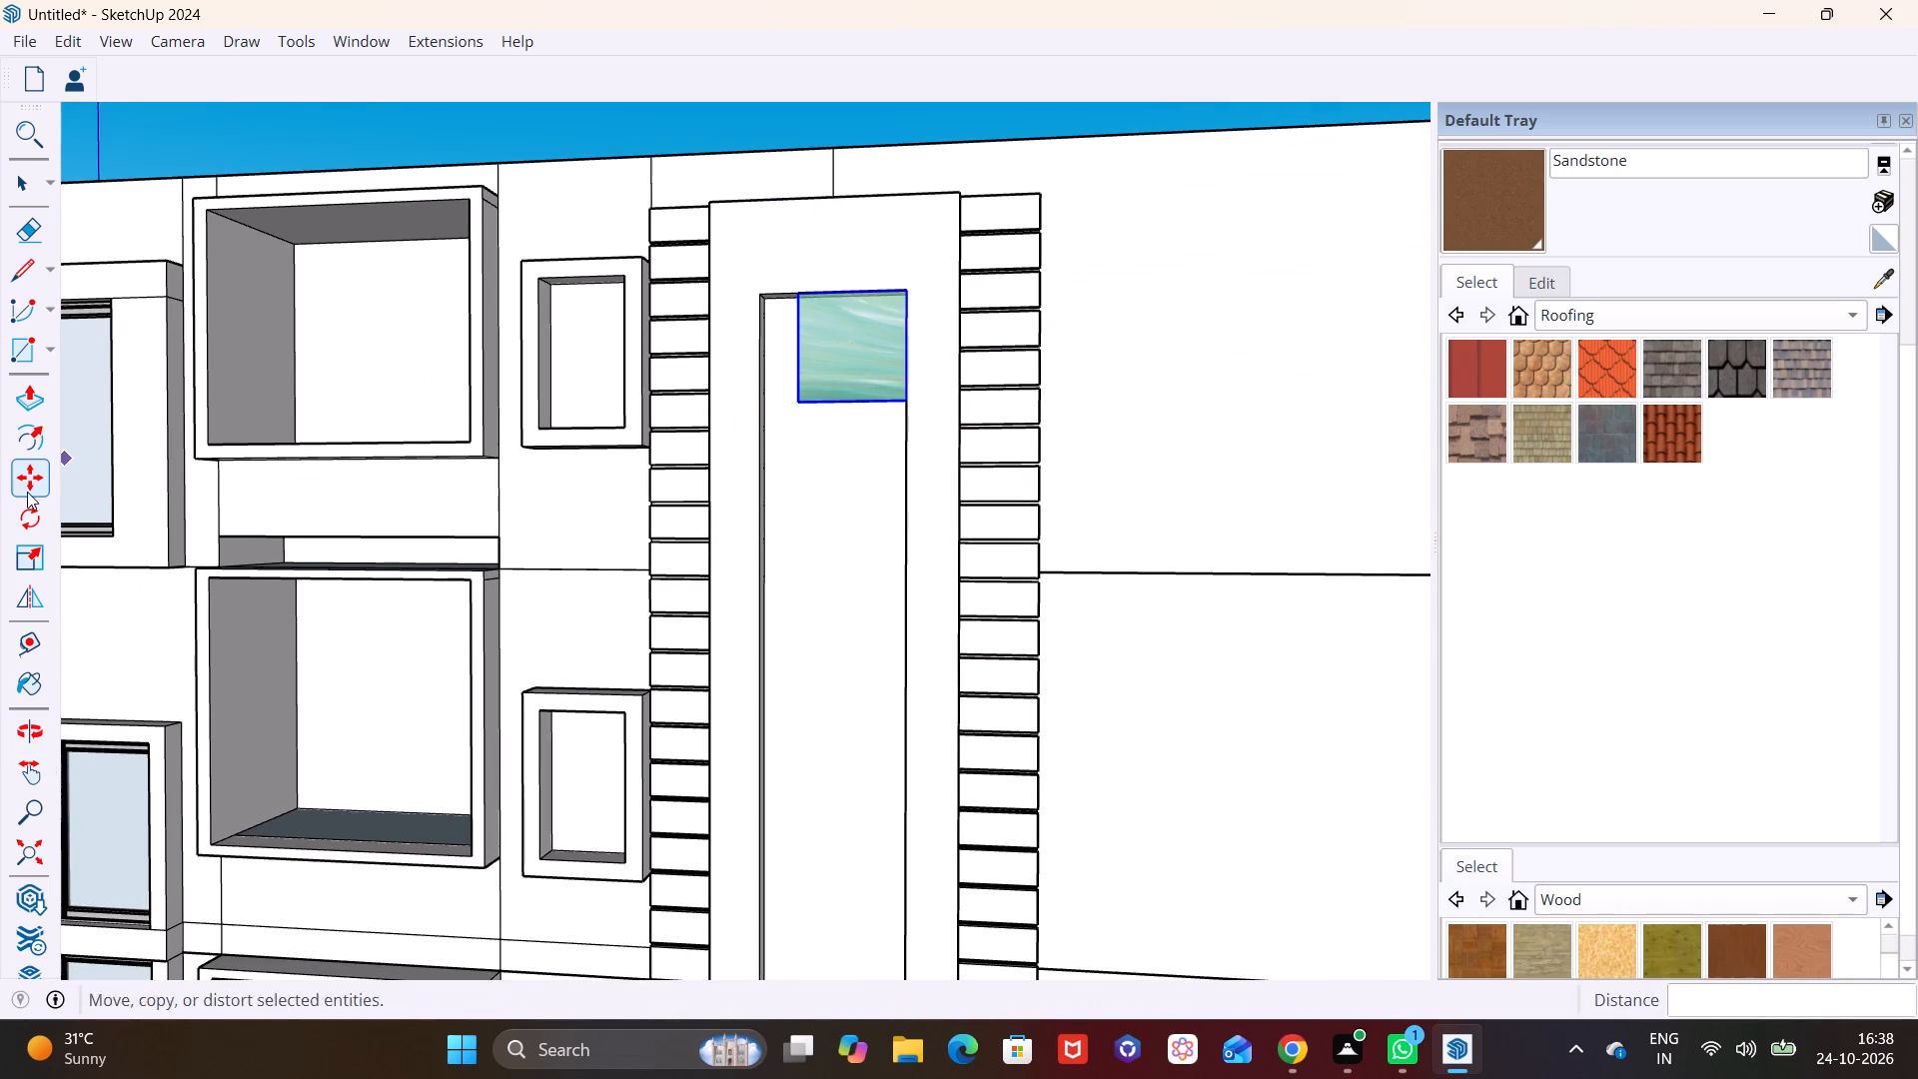
{"action": "left_click", "coordinate": [24, 562]}
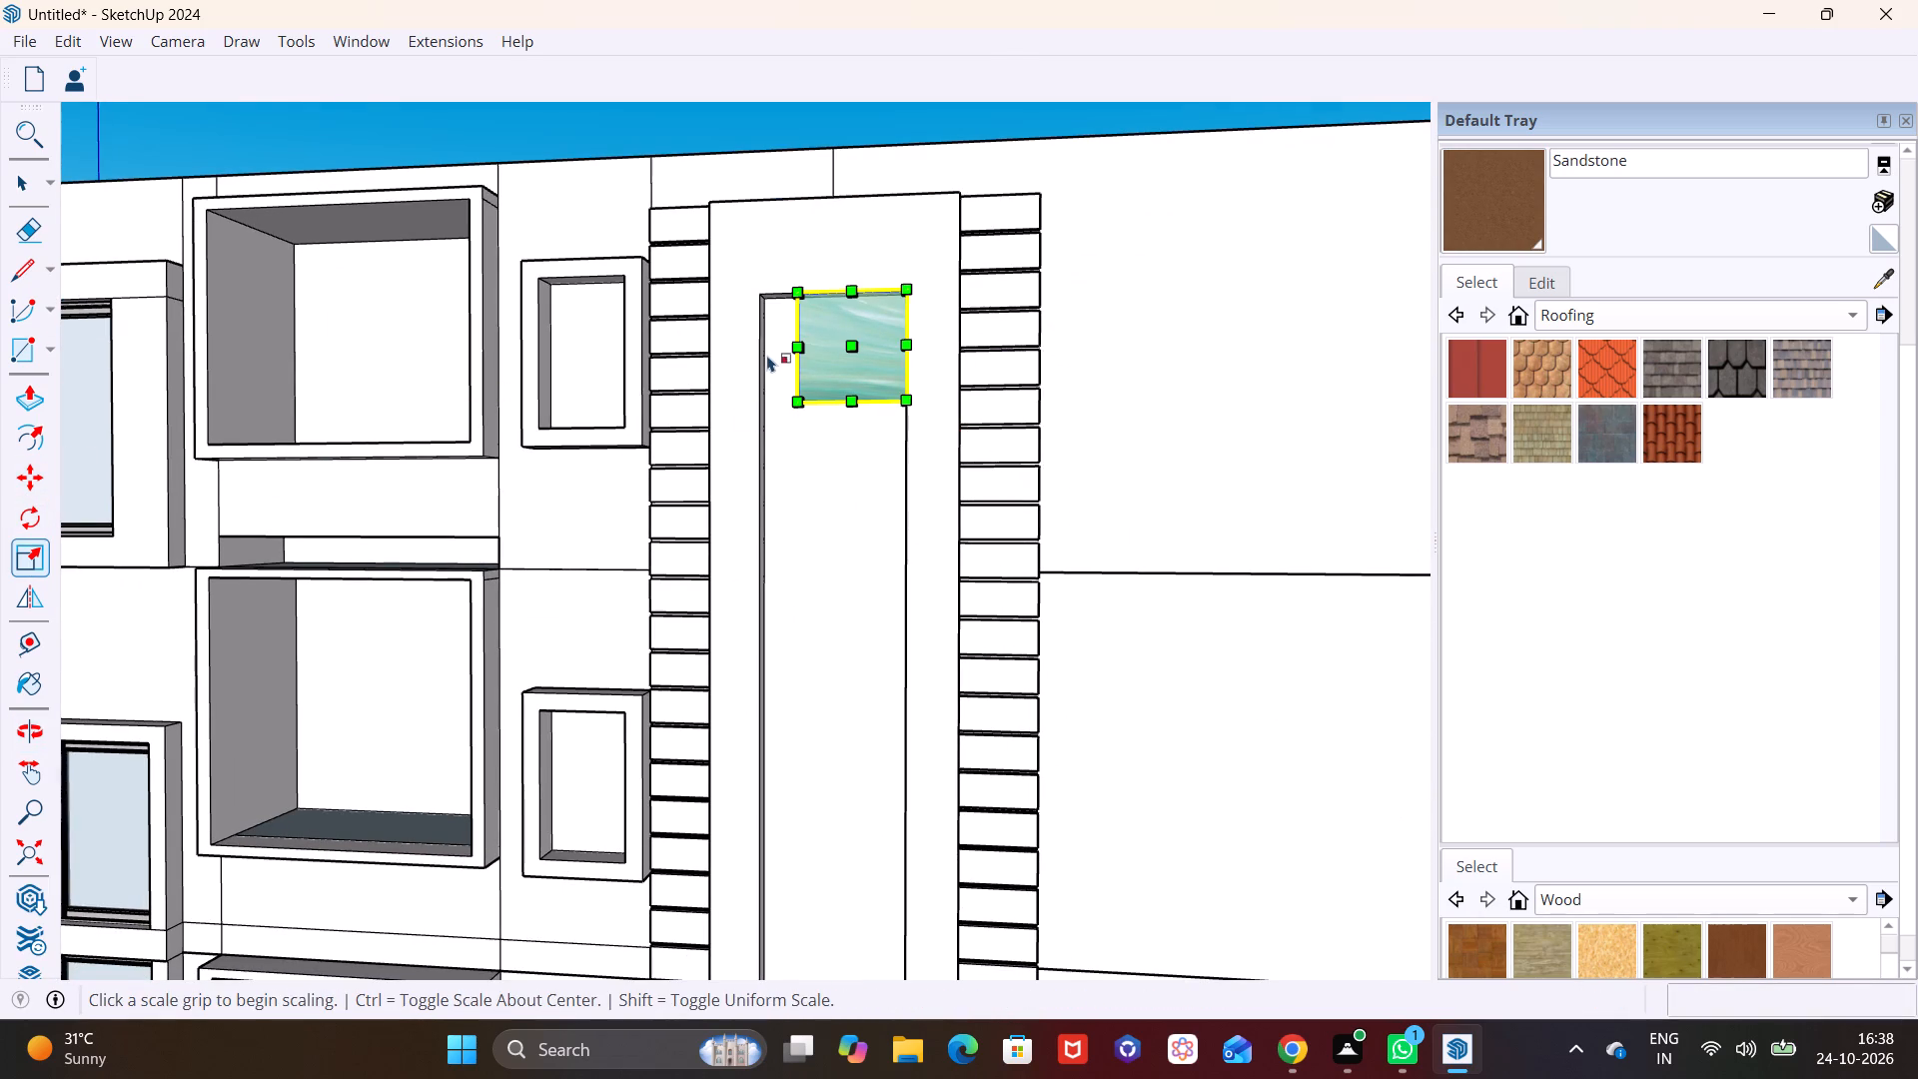
{"action": "scroll", "coordinate": [775, 352], "scroll_direction": "up", "scroll_amount": 7}
{"action": "middle_click_drag", "start_coordinate": [801, 380], "coordinate": [1190, 425]}
{"action": "scroll", "coordinate": [695, 357], "scroll_direction": "up", "scroll_amount": 5}
{"action": "middle_click_drag", "start_coordinate": [907, 394], "coordinate": [1007, 421]}
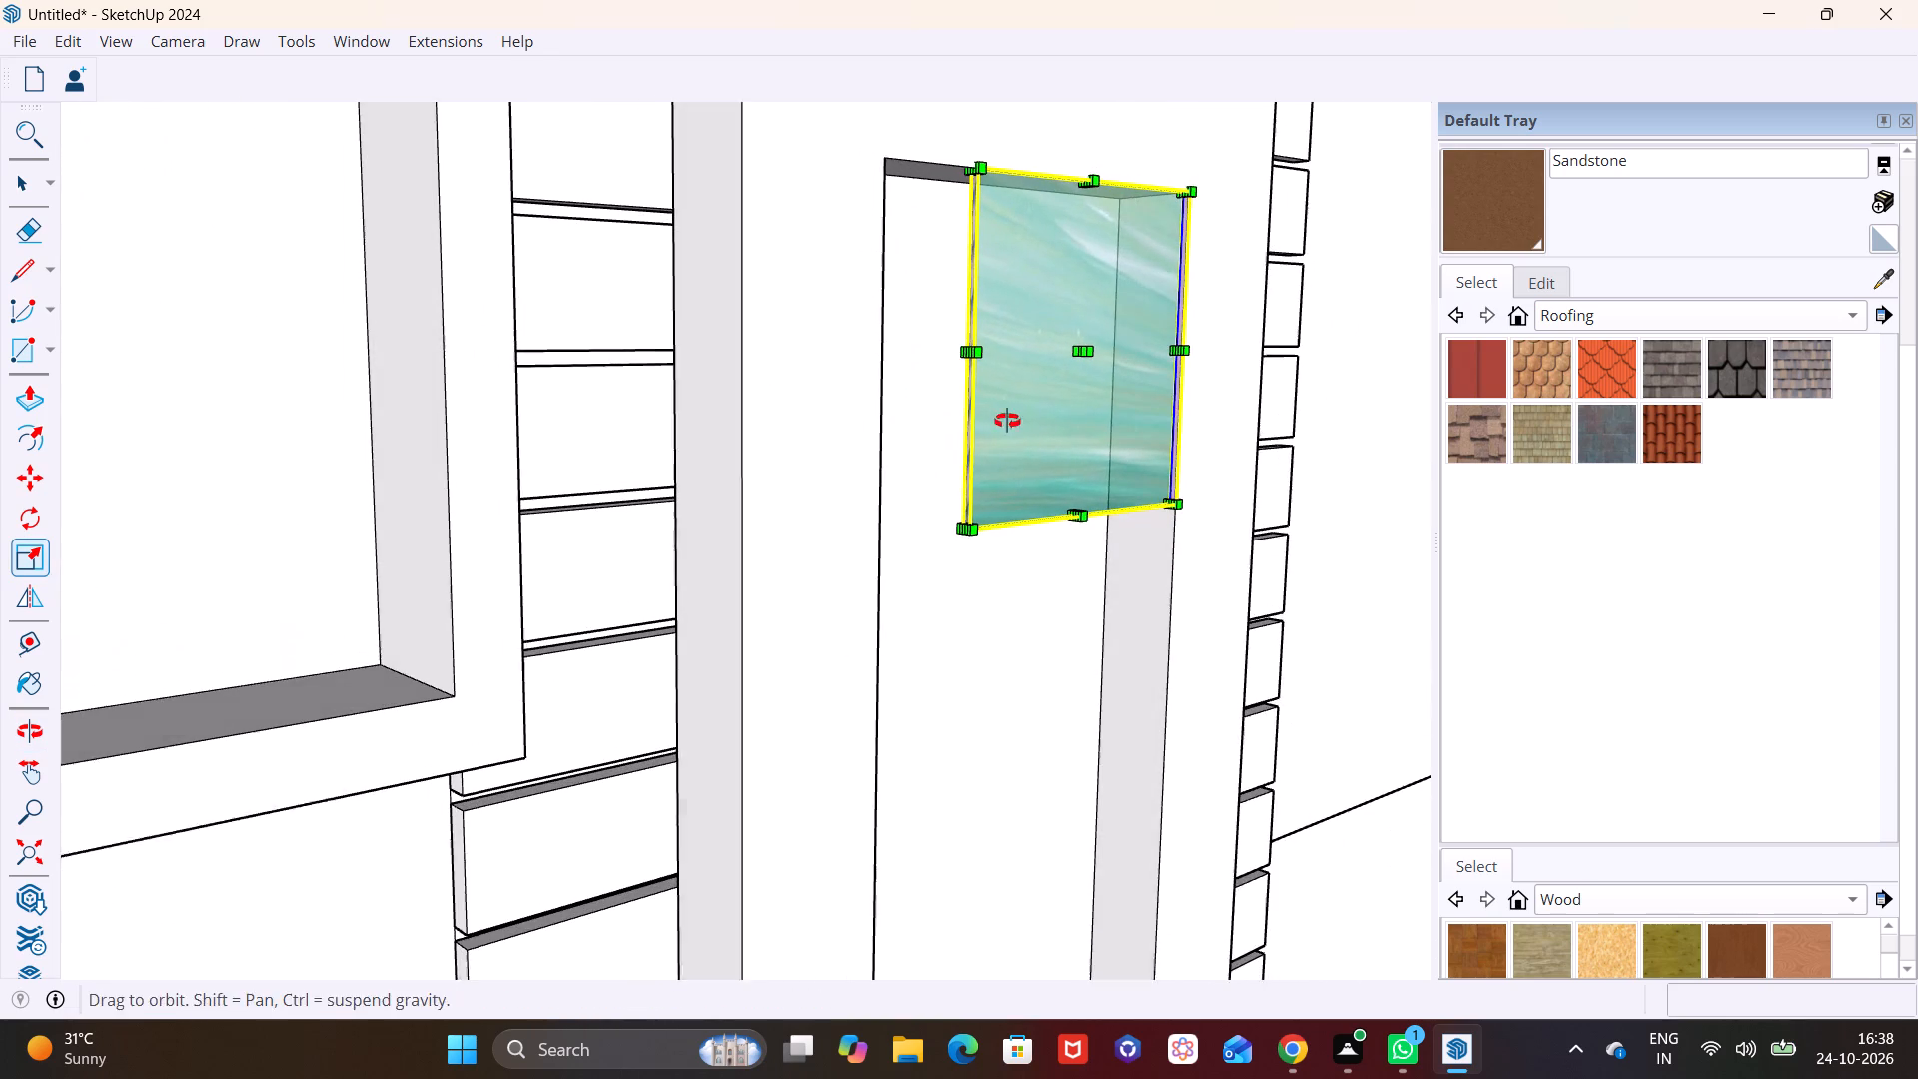
{"action": "middle_click_drag", "start_coordinate": [1007, 421], "coordinate": [1009, 421]}
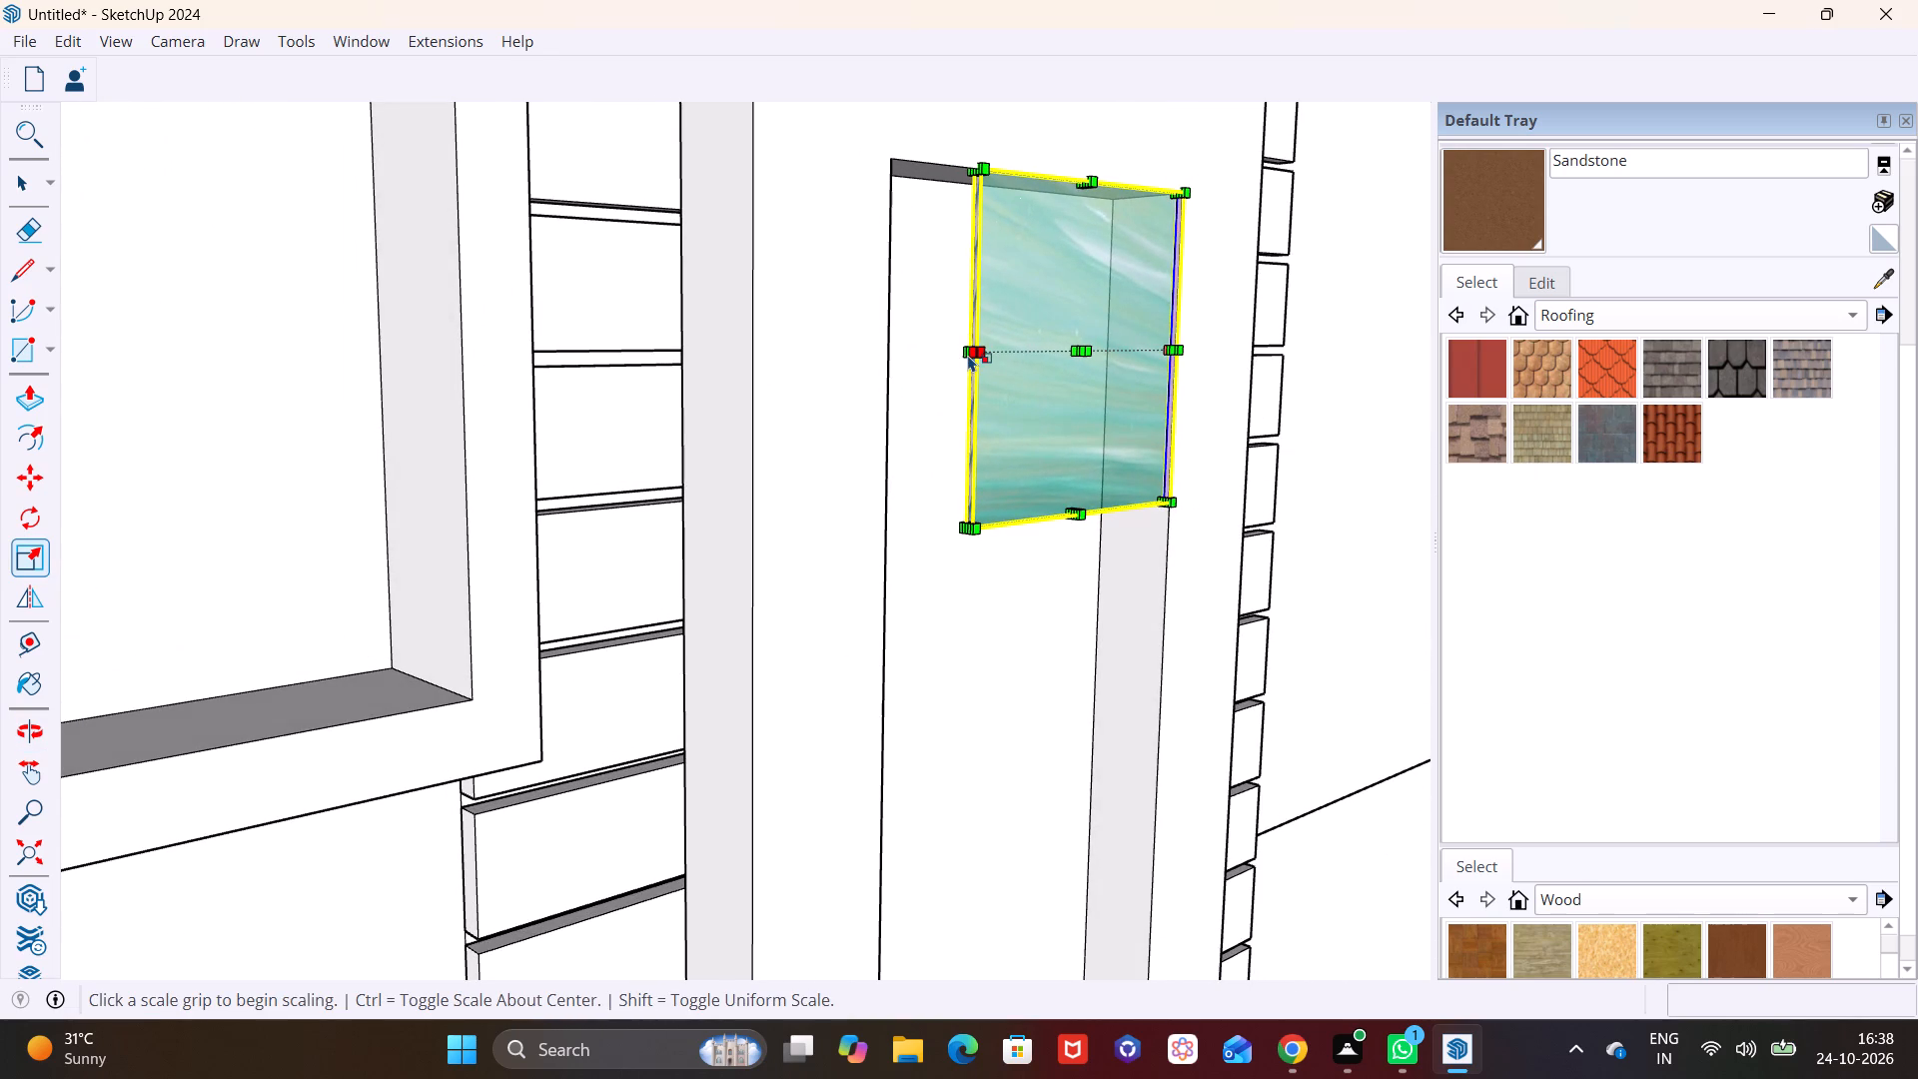
{"action": "scroll", "coordinate": [968, 355], "scroll_direction": "up", "scroll_amount": 12}
{"action": "left_click", "coordinate": [975, 341]}
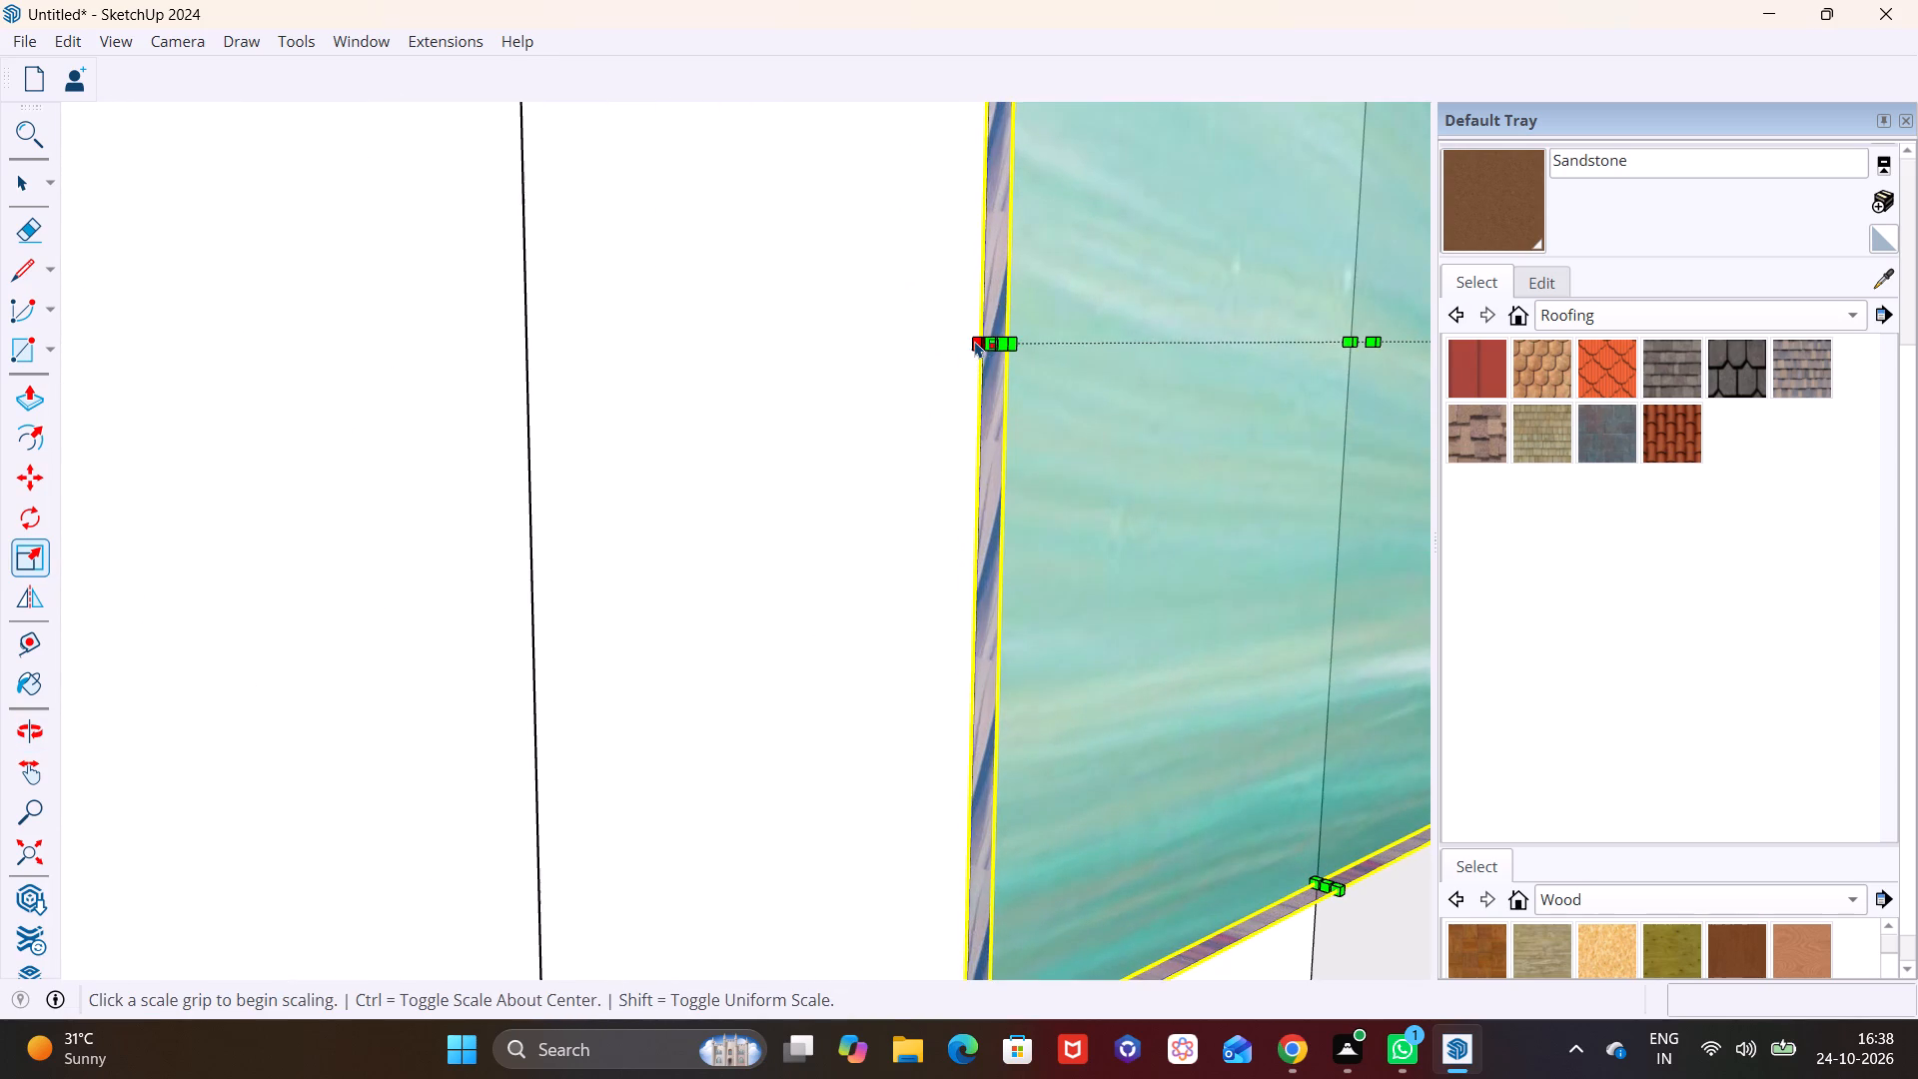
{"action": "scroll", "coordinate": [664, 392], "scroll_direction": "down", "scroll_amount": 11}
{"action": "key", "text": "ctrl+z"}
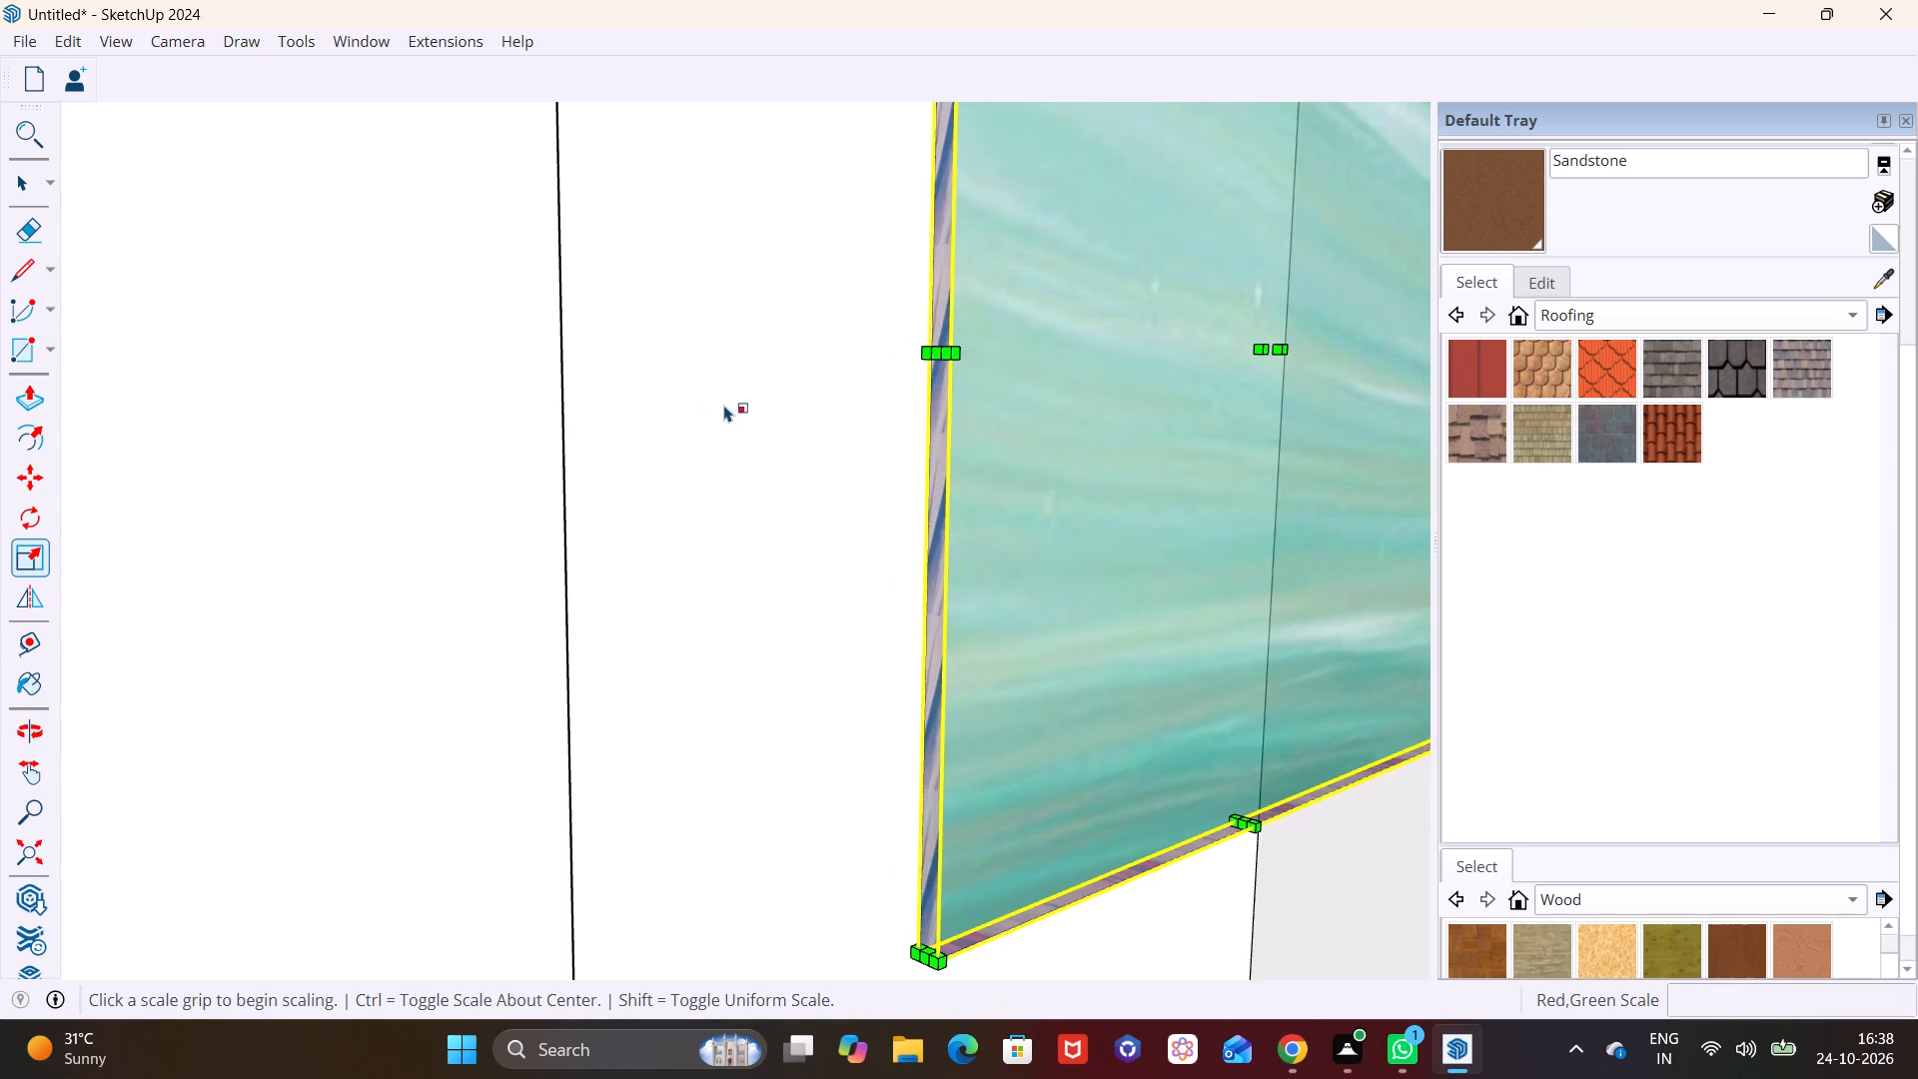
{"action": "scroll", "coordinate": [724, 405], "scroll_direction": "down", "scroll_amount": 4}
{"action": "scroll", "coordinate": [850, 385], "scroll_direction": "up", "scroll_amount": 7}
{"action": "middle_click_drag", "start_coordinate": [868, 389], "coordinate": [1030, 402]}
{"action": "scroll", "coordinate": [938, 369], "scroll_direction": "up", "scroll_amount": 4}
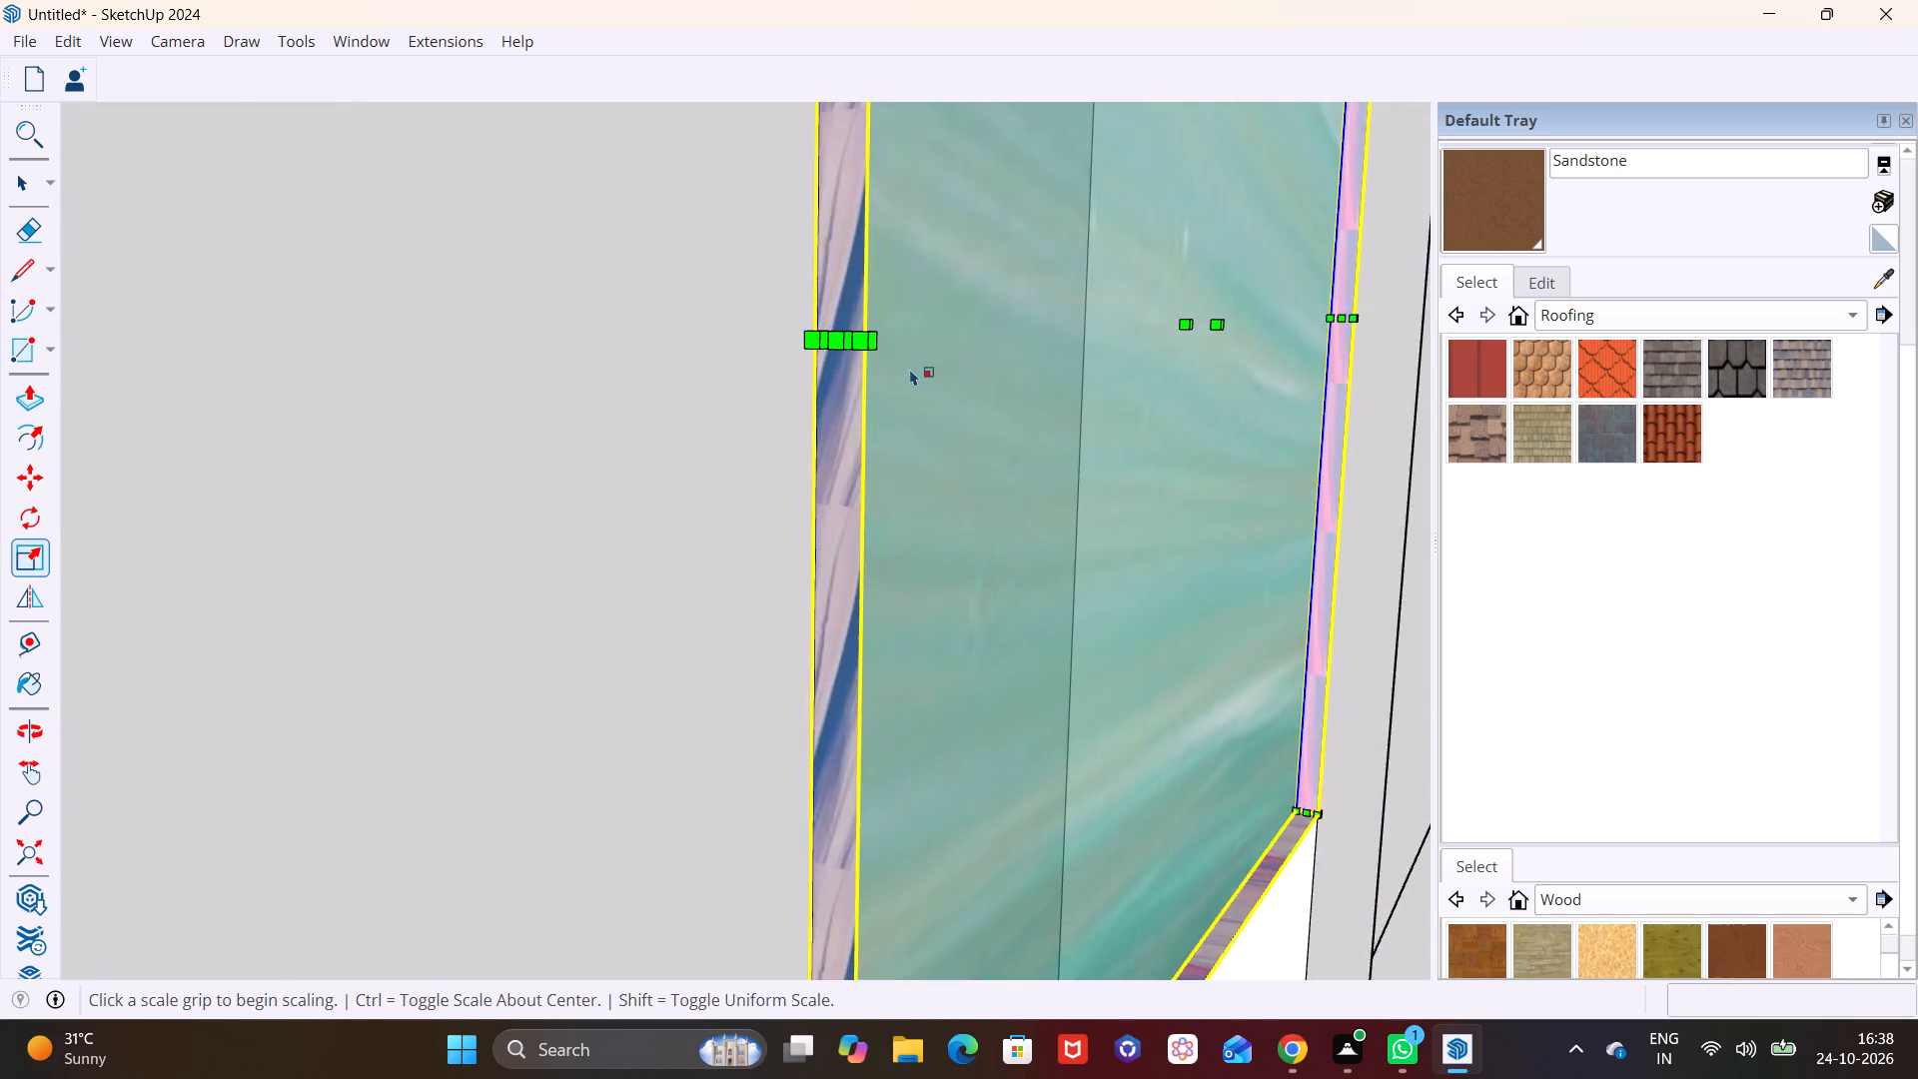
{"action": "scroll", "coordinate": [910, 369], "scroll_direction": "up", "scroll_amount": 2}
{"action": "left_click", "coordinate": [821, 333]}
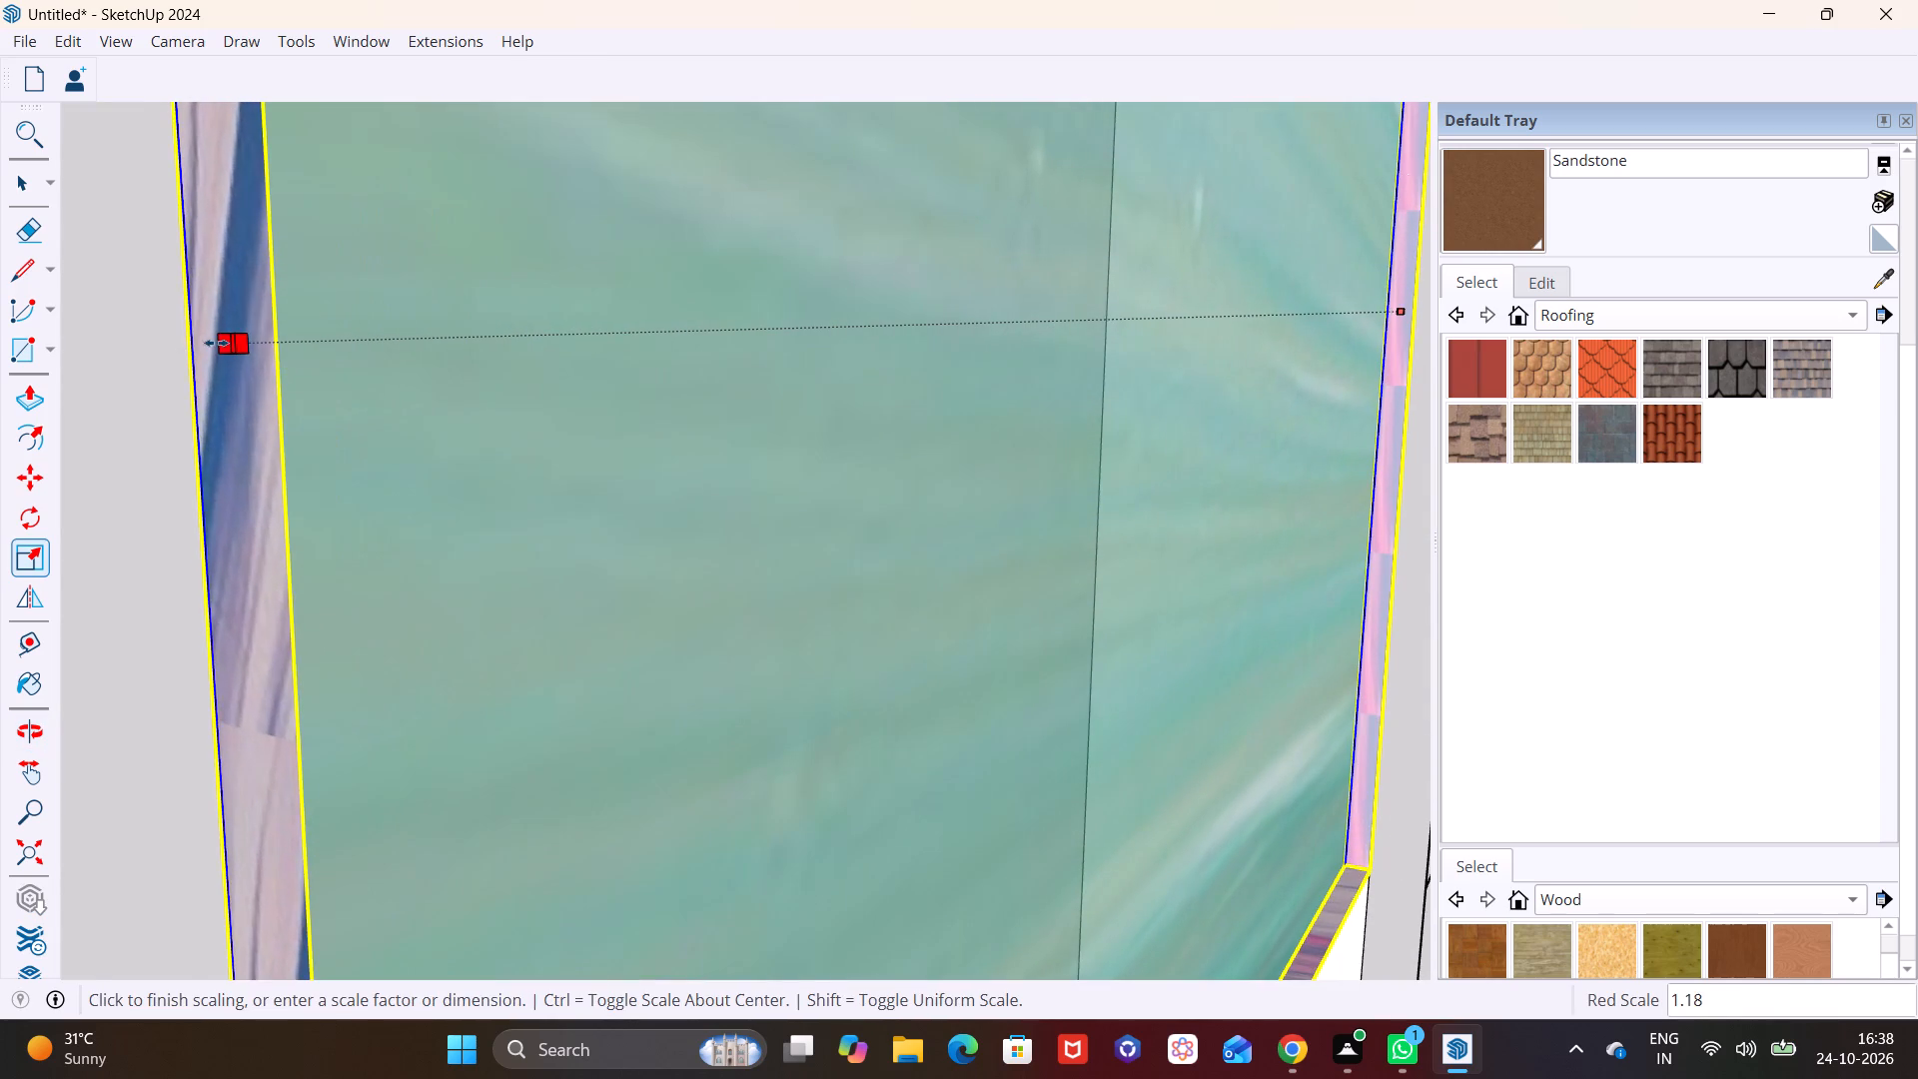
{"action": "scroll", "coordinate": [215, 343], "scroll_direction": "down", "scroll_amount": 18}
{"action": "middle_click_drag", "start_coordinate": [300, 416], "coordinate": [775, 371], "text": "shift"}
{"action": "scroll", "coordinate": [784, 333], "scroll_direction": "up", "scroll_amount": 4}
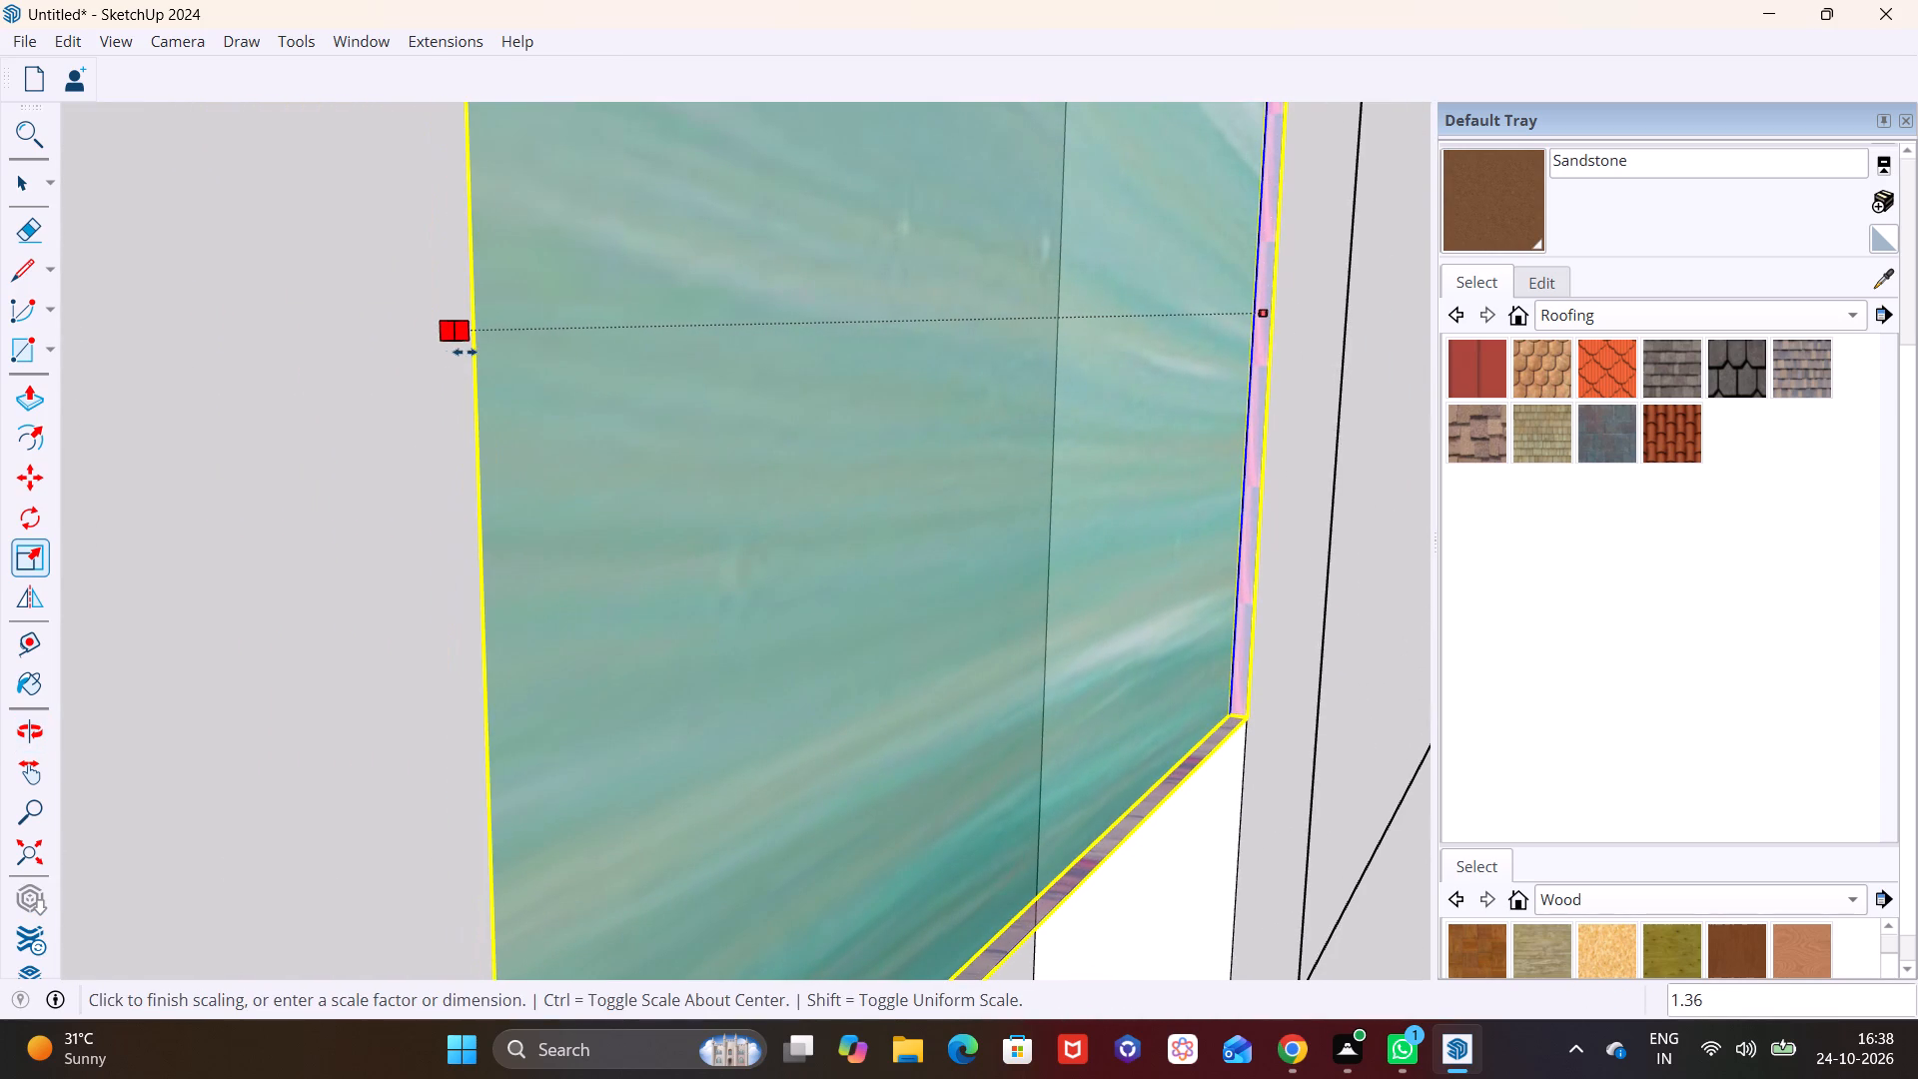
{"action": "left_click", "coordinate": [465, 352]}
{"action": "key", "text": "space"}
{"action": "left_click", "coordinate": [433, 377]}
Move the glass panel about 4 5/16" inward from the front edge of the framed band's recess.
{"action": "scroll", "coordinate": [563, 426], "scroll_direction": "down", "scroll_amount": 14}
{"action": "middle_click_drag", "start_coordinate": [896, 591], "coordinate": [308, 535]}
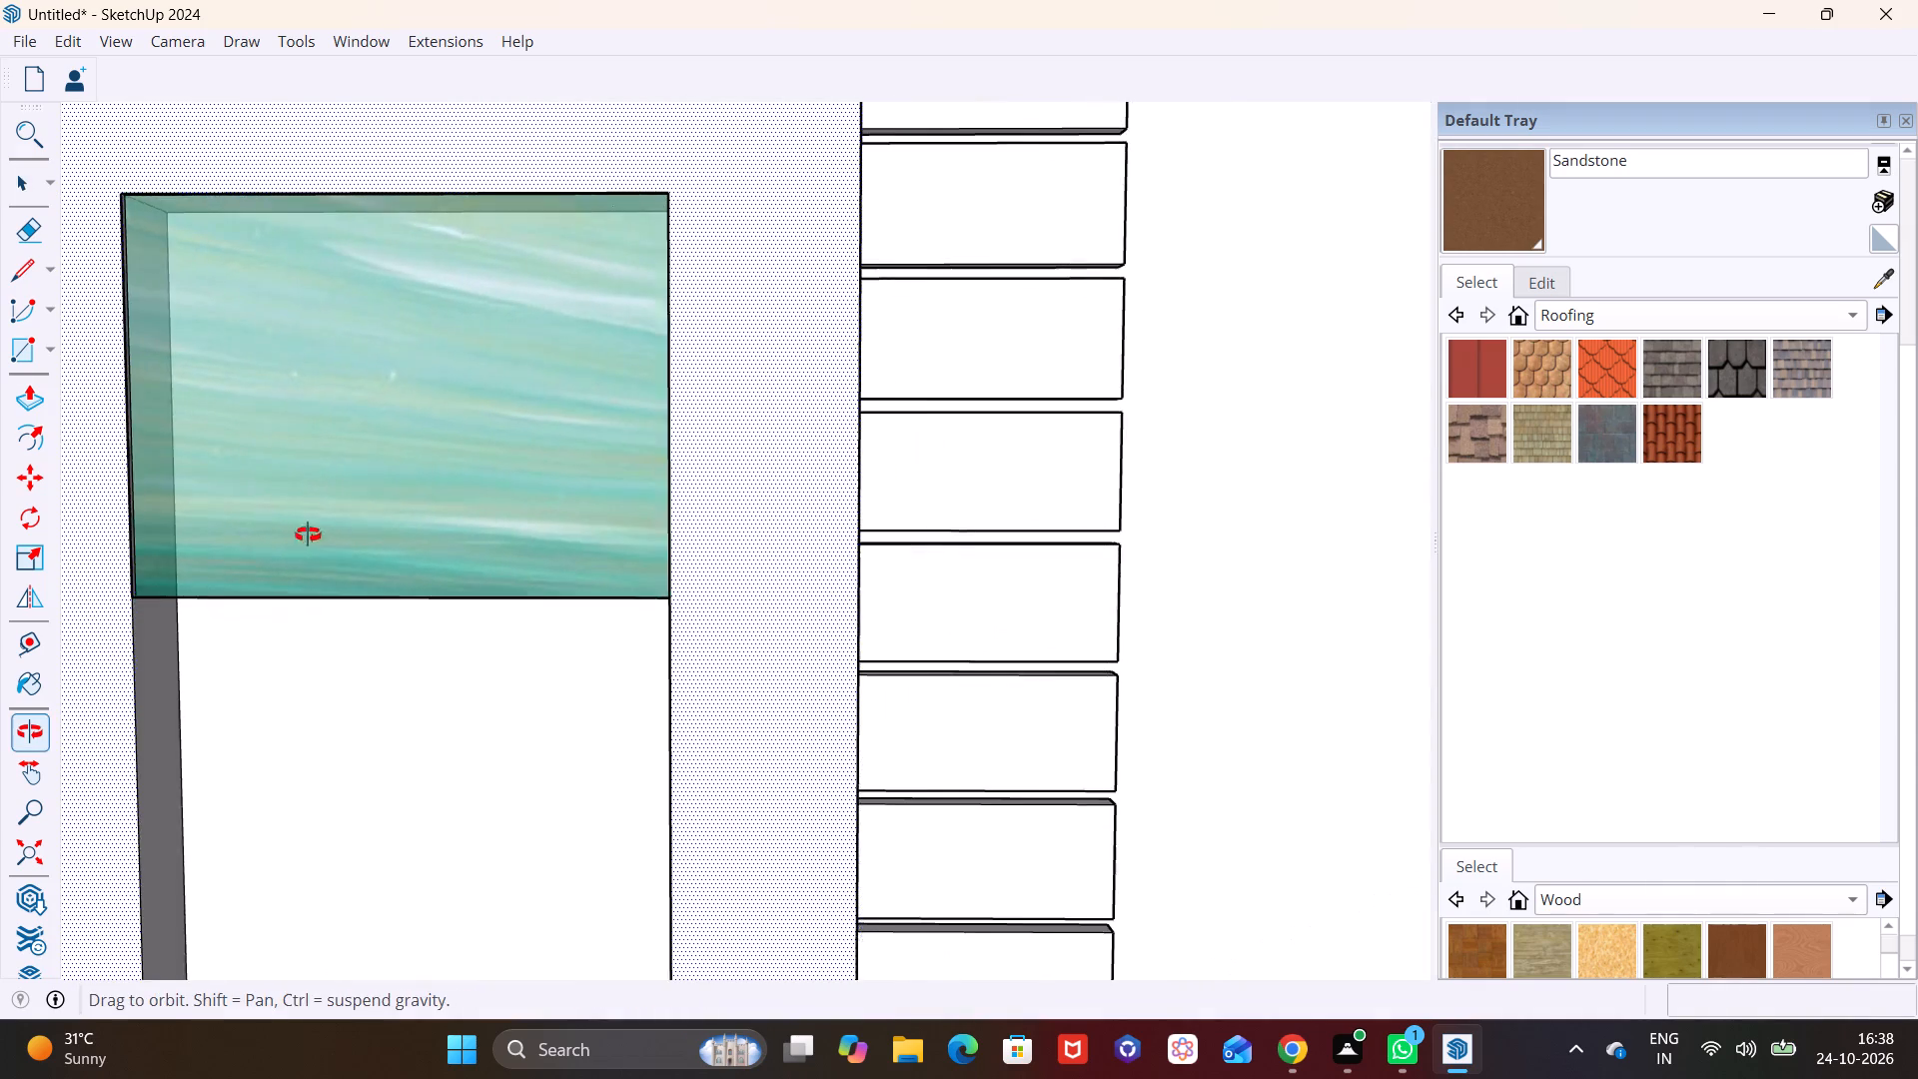
{"action": "middle_click_drag", "start_coordinate": [308, 535], "coordinate": [302, 535]}
{"action": "middle_click_drag", "start_coordinate": [530, 589], "coordinate": [360, 608]}
{"action": "left_click", "coordinate": [334, 416]}
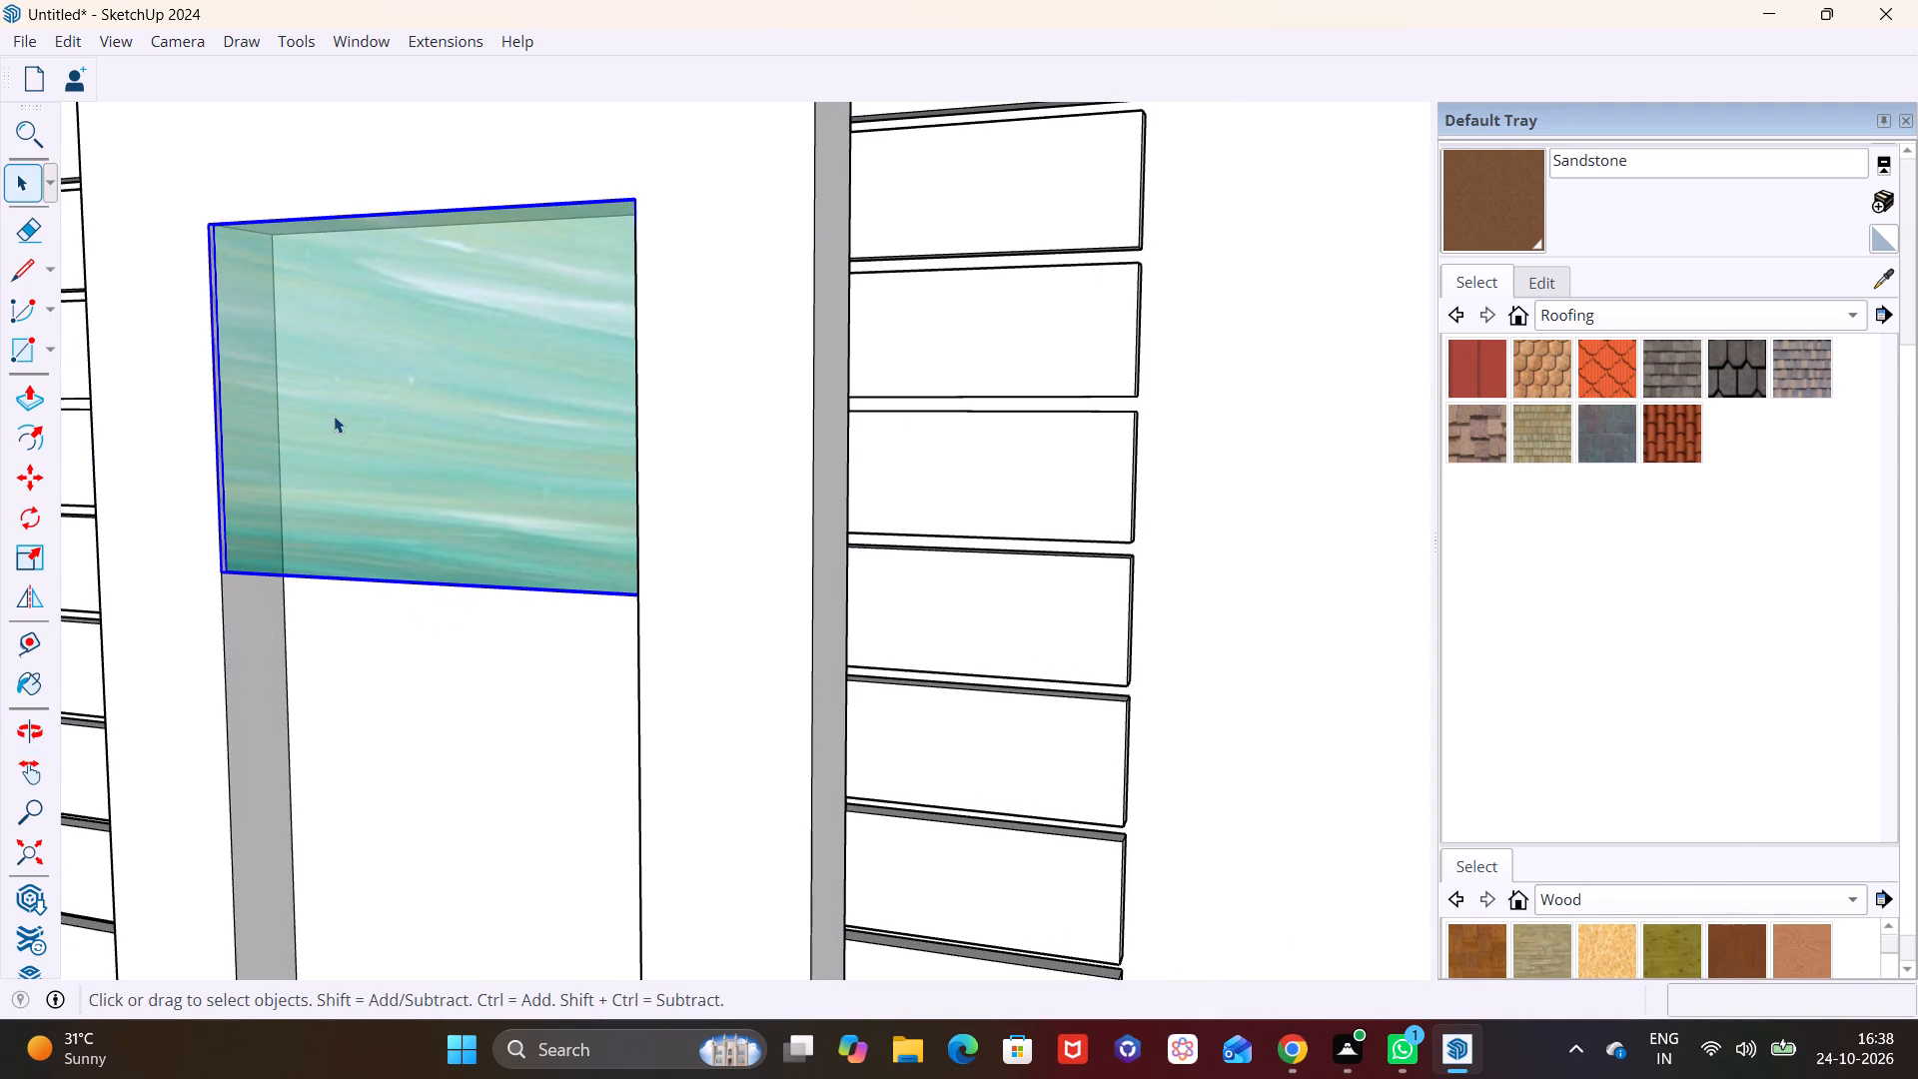
{"action": "key", "text": "m"}
{"action": "left_click", "coordinate": [217, 235]}
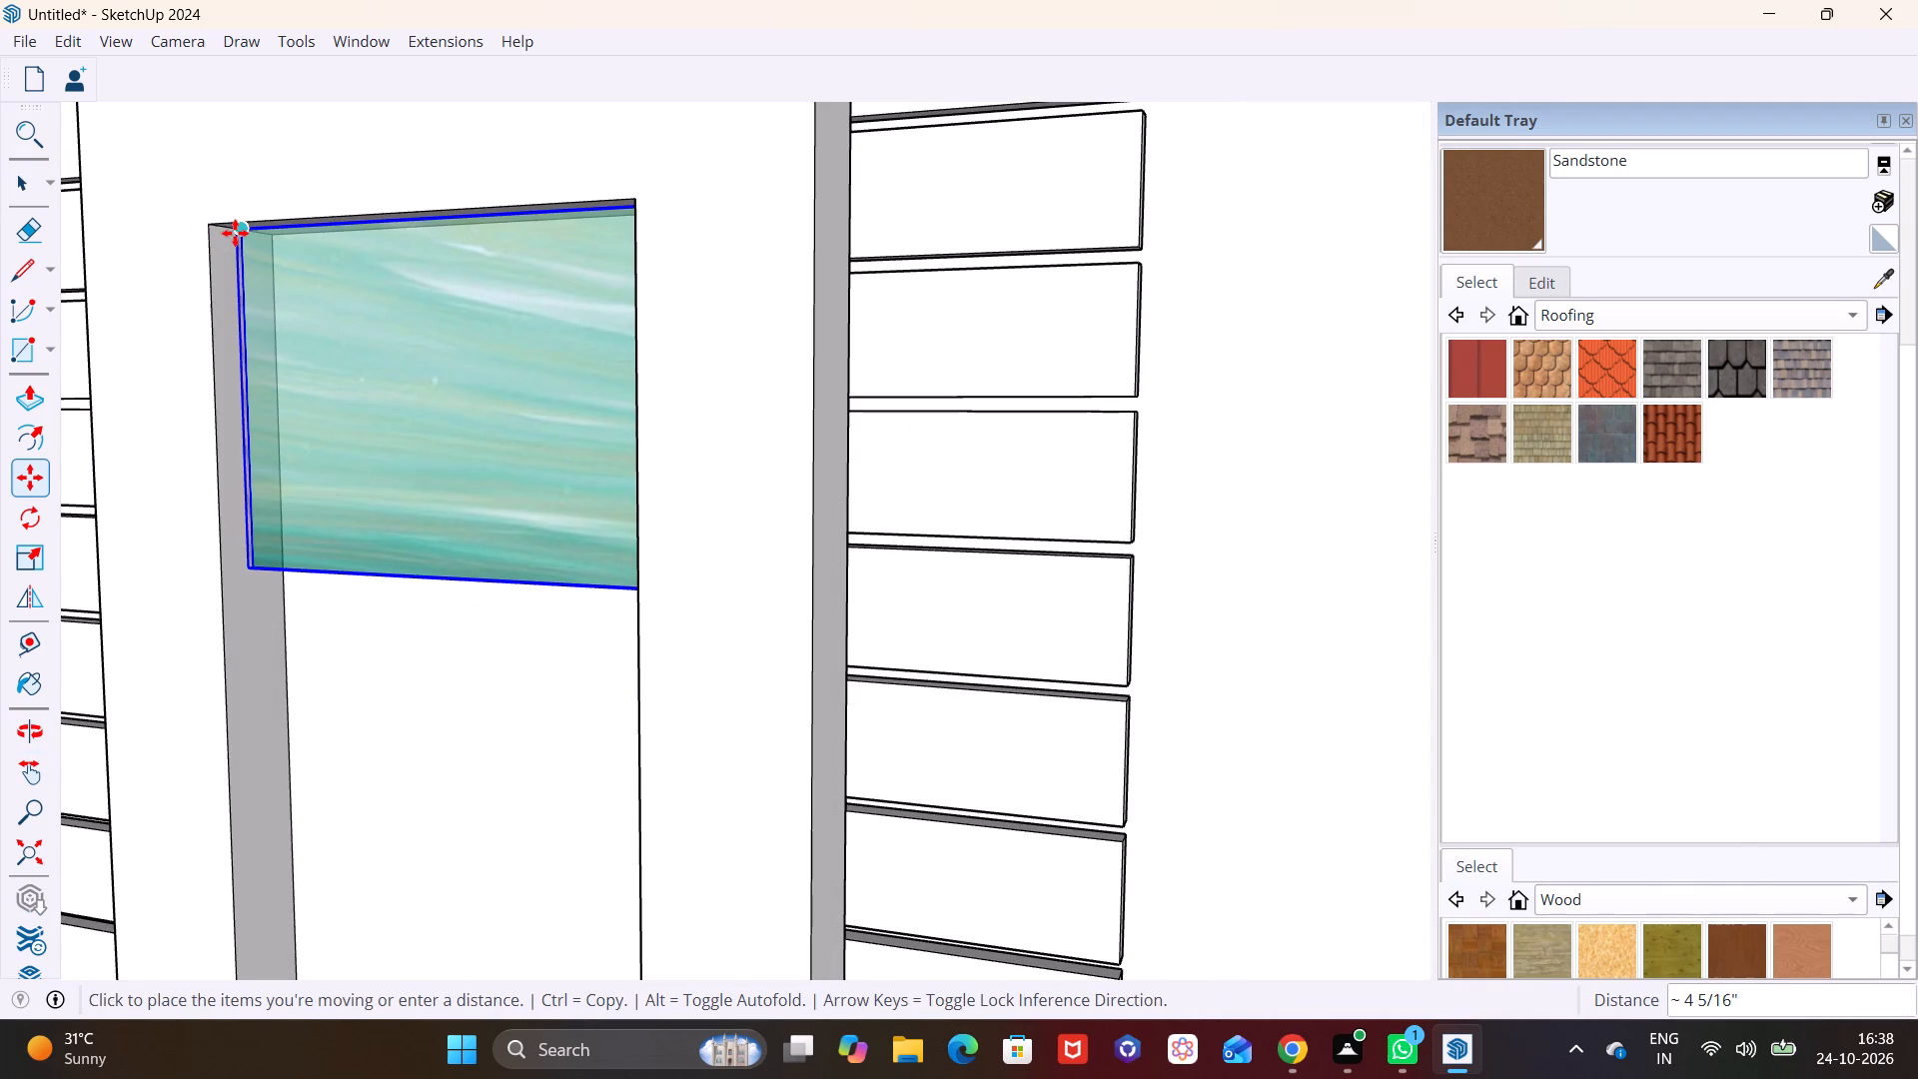
{"action": "left_click", "coordinate": [235, 233]}
Scale the glass panel downward so that its lower edge meets the bottom edge of the framed band's recess.
{"action": "scroll", "coordinate": [387, 666], "scroll_direction": "down", "scroll_amount": 6}
{"action": "middle_click_drag", "start_coordinate": [479, 689], "coordinate": [511, 321], "text": "shift"}
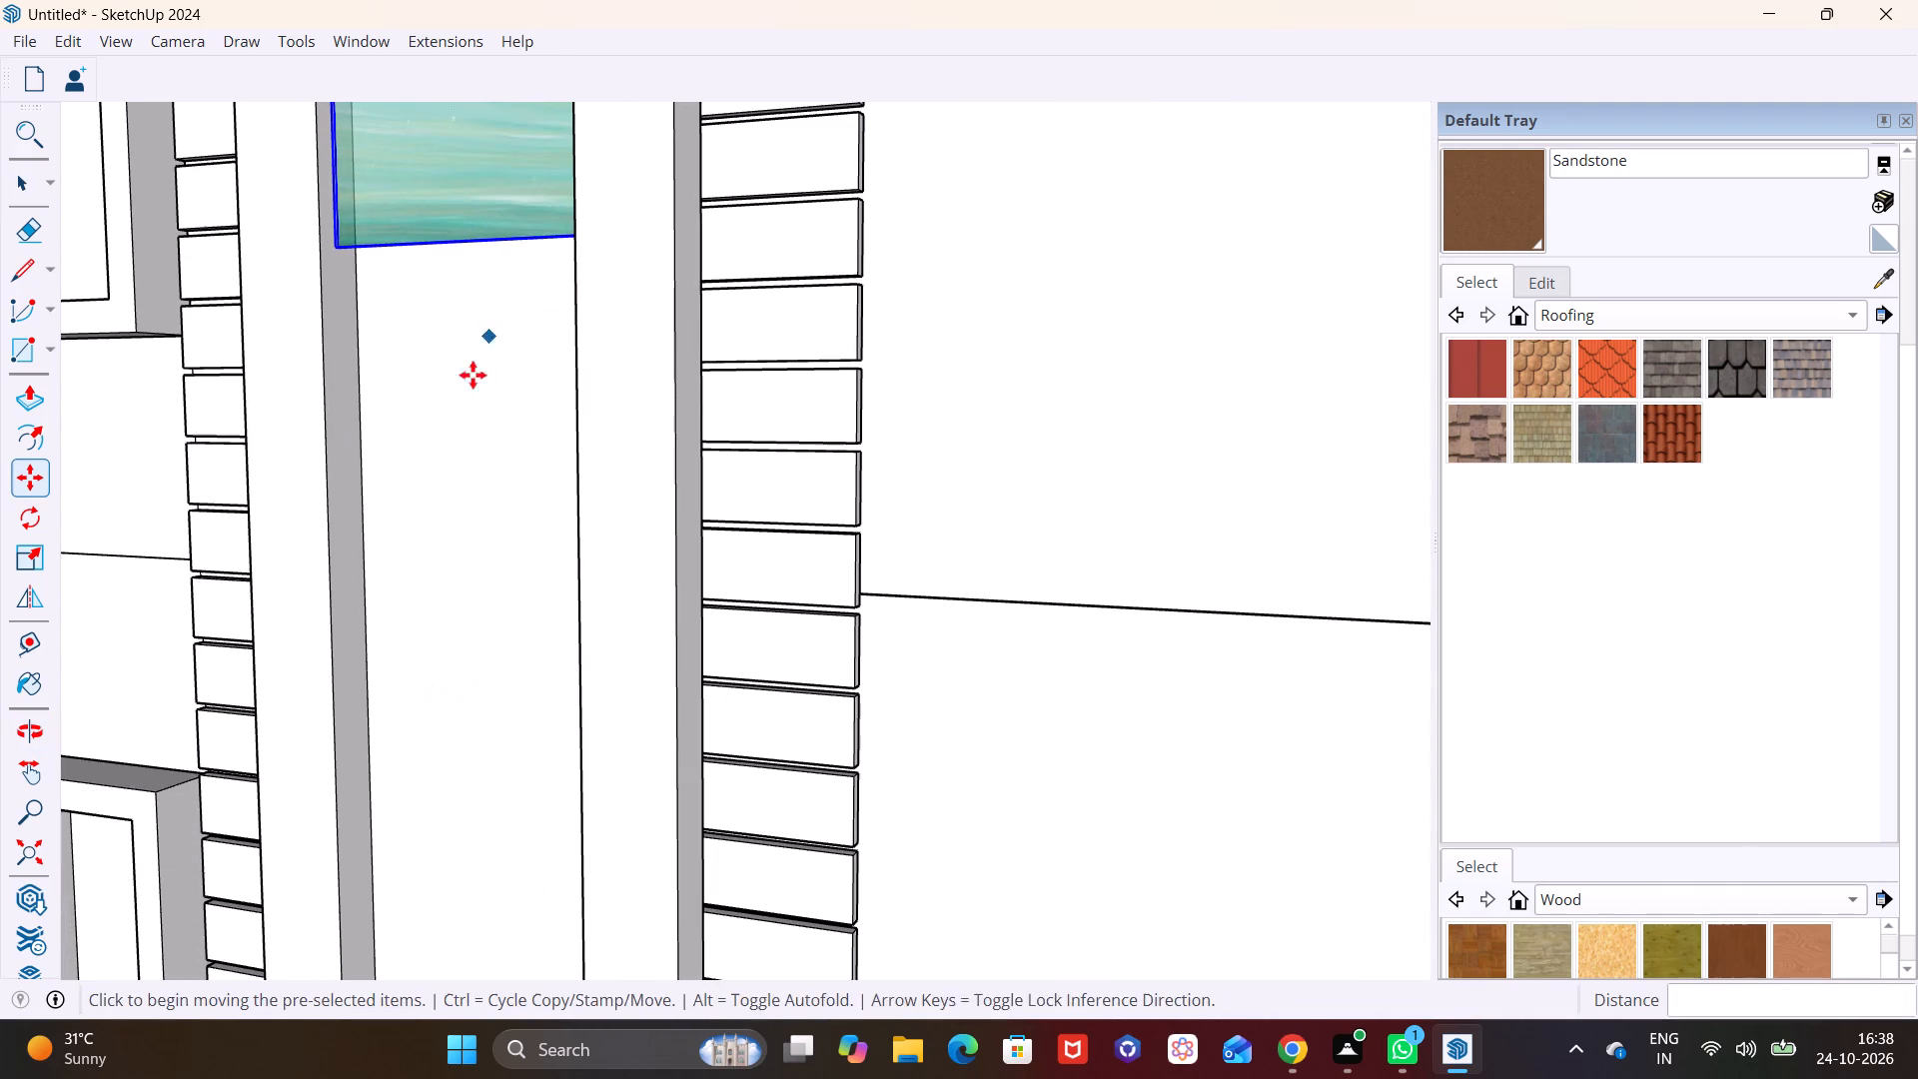
{"action": "key", "text": "space"}
{"action": "left_click", "coordinate": [30, 555]}
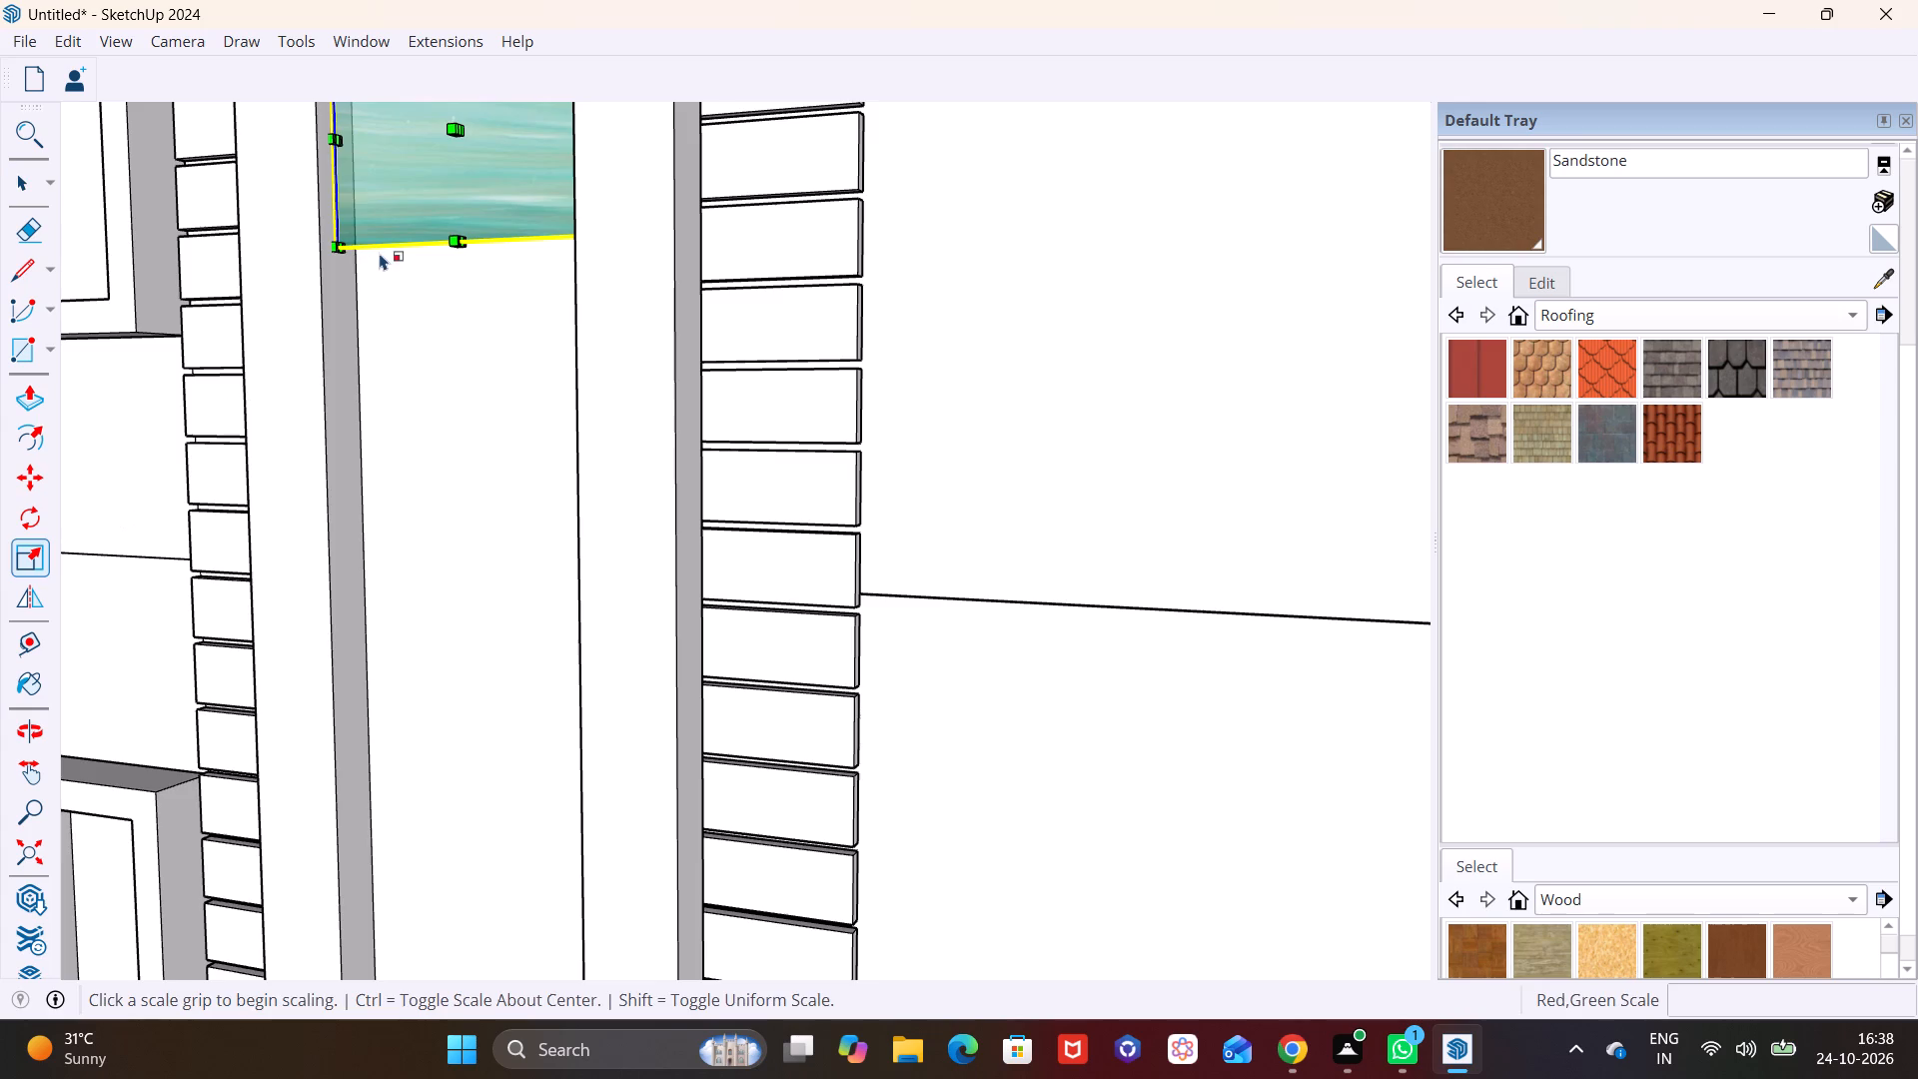
{"action": "middle_click_drag", "start_coordinate": [420, 227], "coordinate": [459, 136]}
{"action": "middle_click_drag", "start_coordinate": [537, 354], "coordinate": [527, 209]}
{"action": "scroll", "coordinate": [479, 265], "scroll_direction": "up", "scroll_amount": 12}
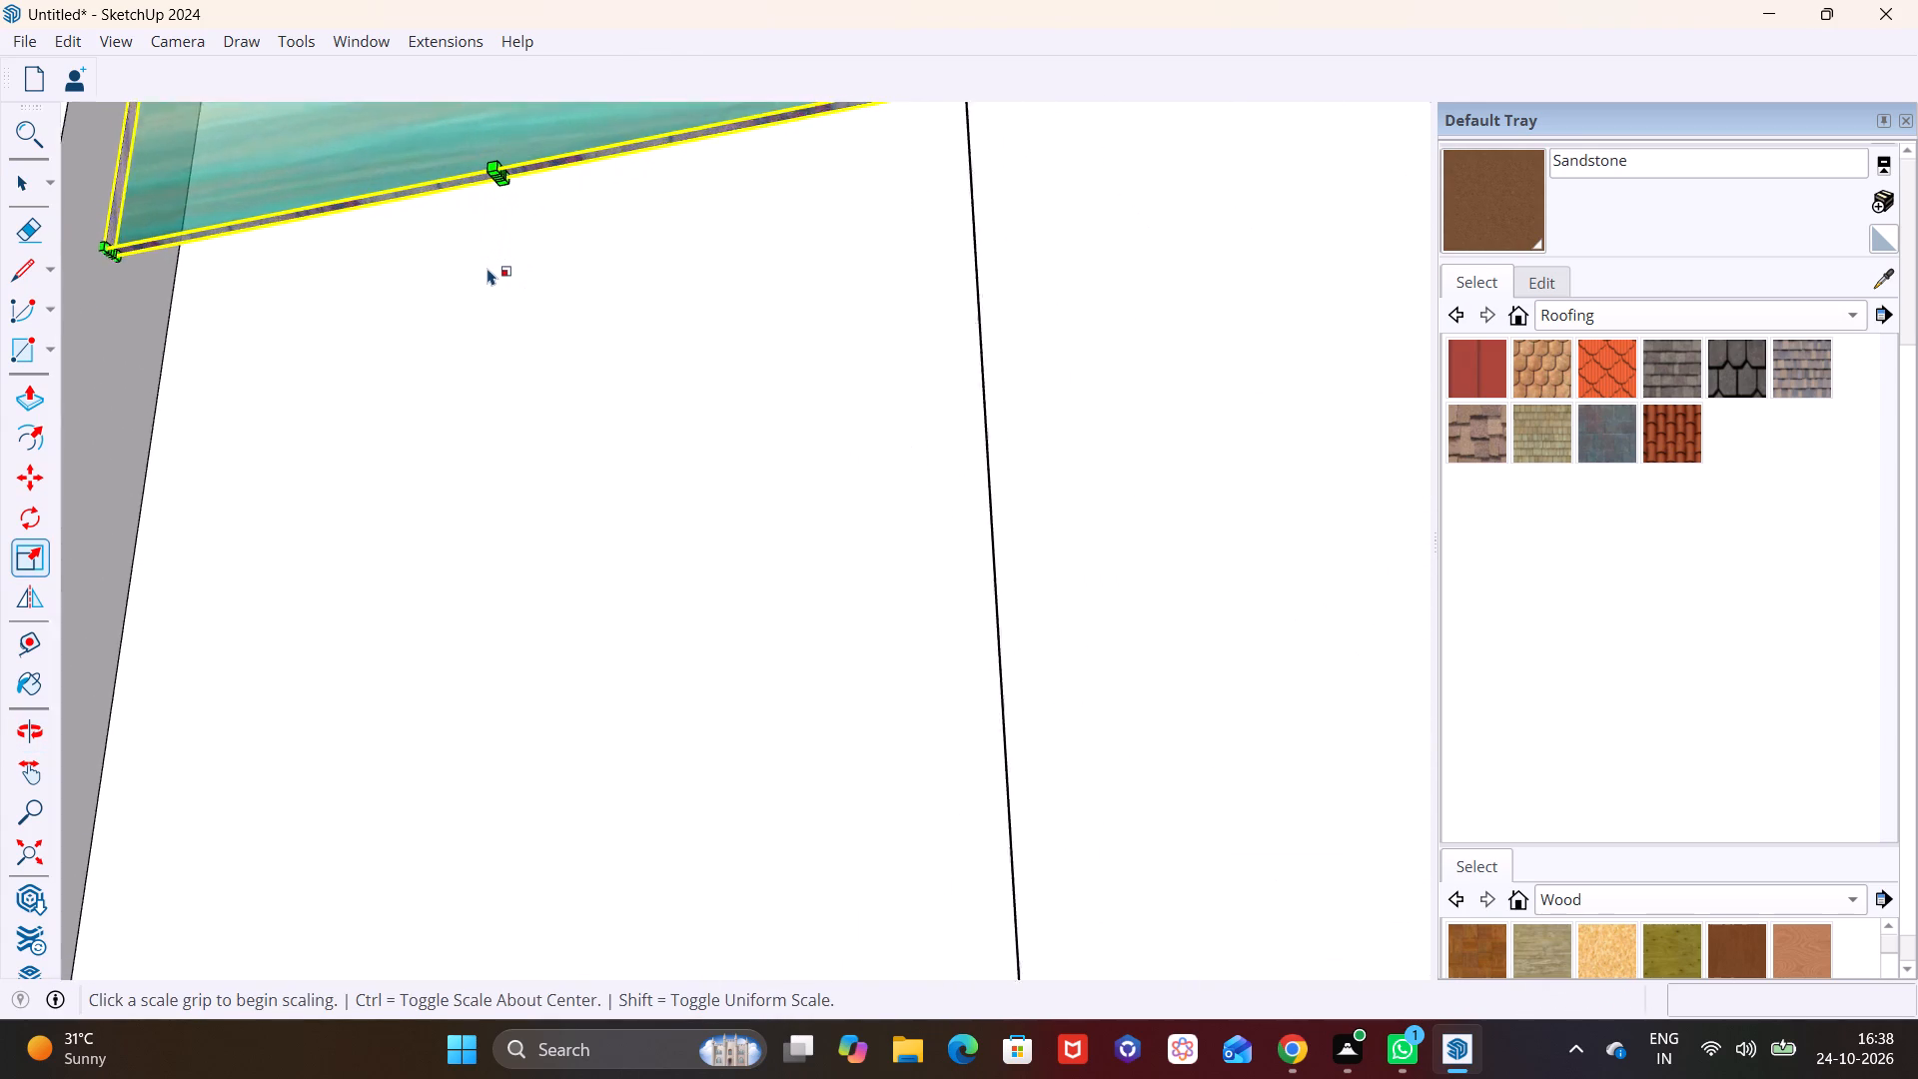
{"action": "scroll", "coordinate": [487, 268], "scroll_direction": "up", "scroll_amount": 5}
{"action": "left_click", "coordinate": [505, 118]}
{"action": "scroll", "coordinate": [464, 539], "scroll_direction": "down", "scroll_amount": 2}
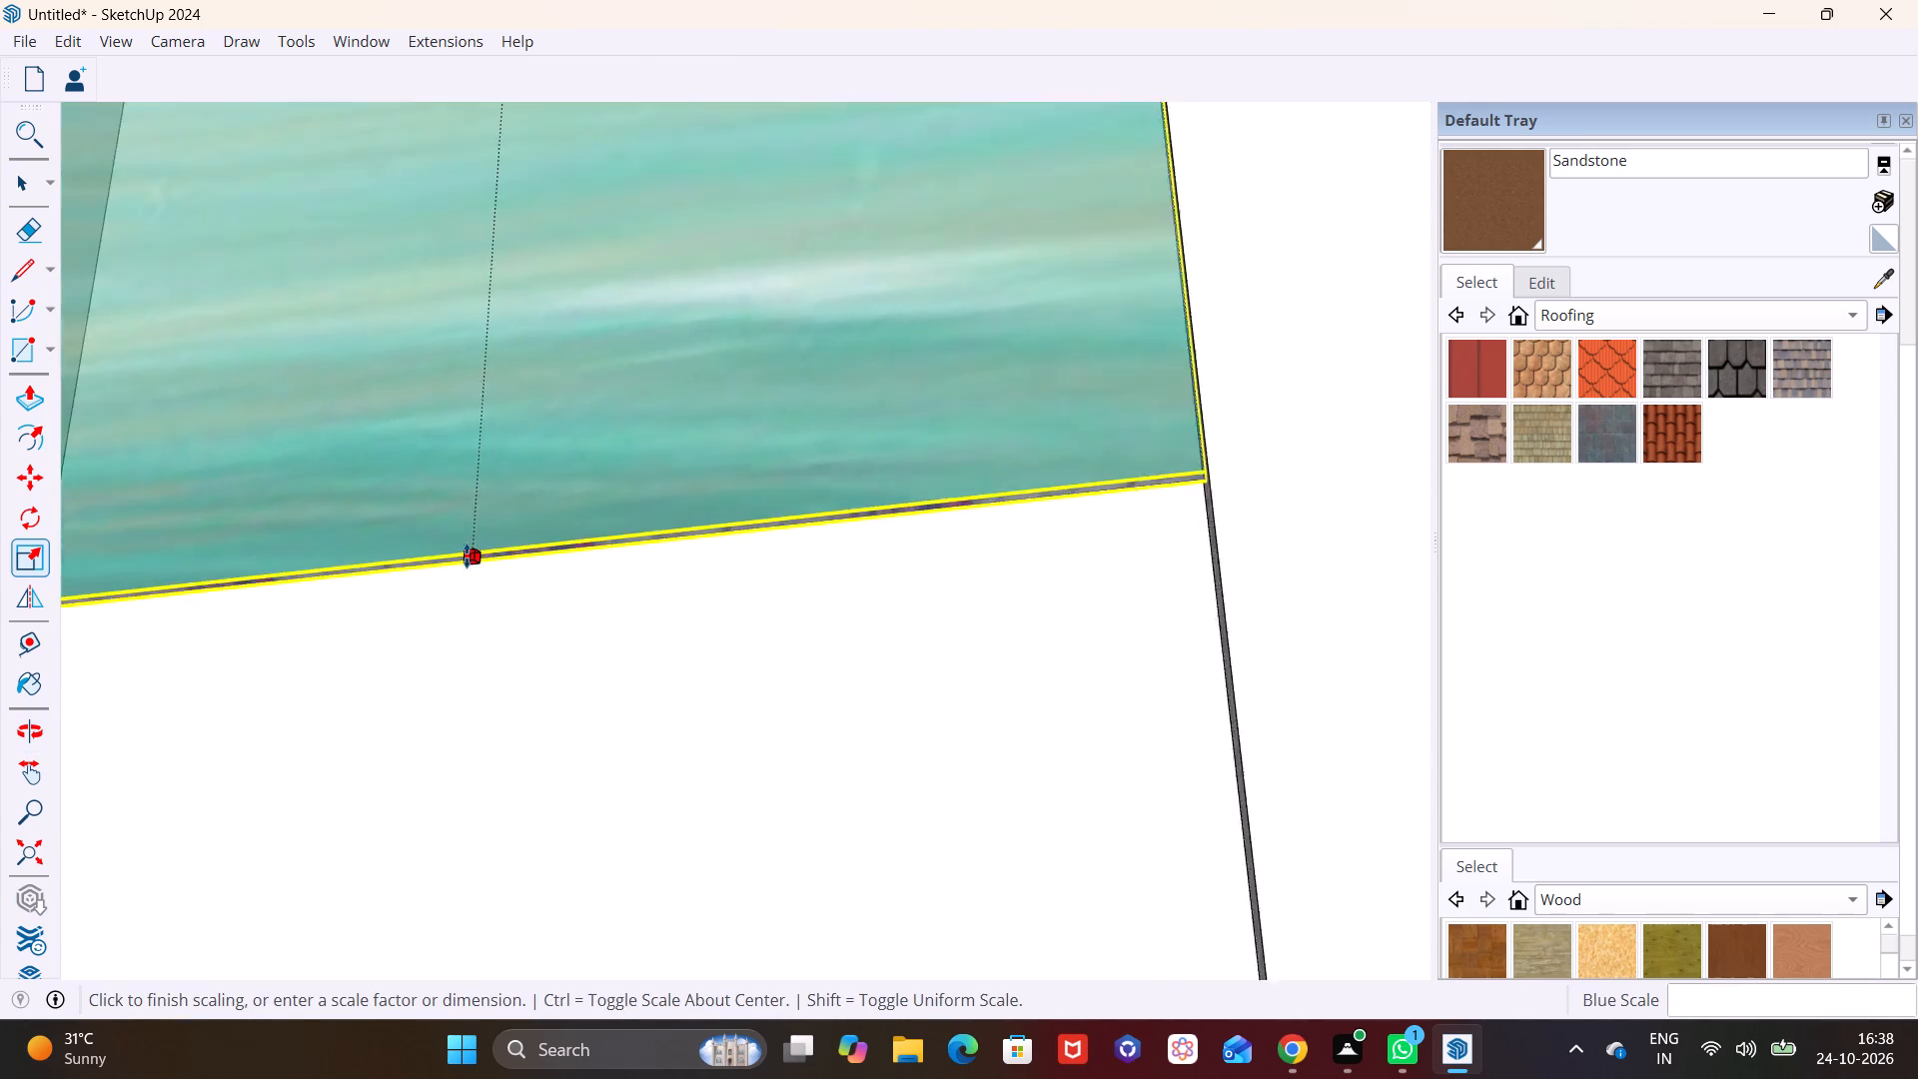
{"action": "scroll", "coordinate": [467, 555], "scroll_direction": "down", "scroll_amount": 10}
{"action": "middle_click_drag", "start_coordinate": [489, 706], "coordinate": [560, 357], "text": "shift"}
{"action": "middle_click_drag", "start_coordinate": [491, 674], "coordinate": [609, 209], "text": "shift"}
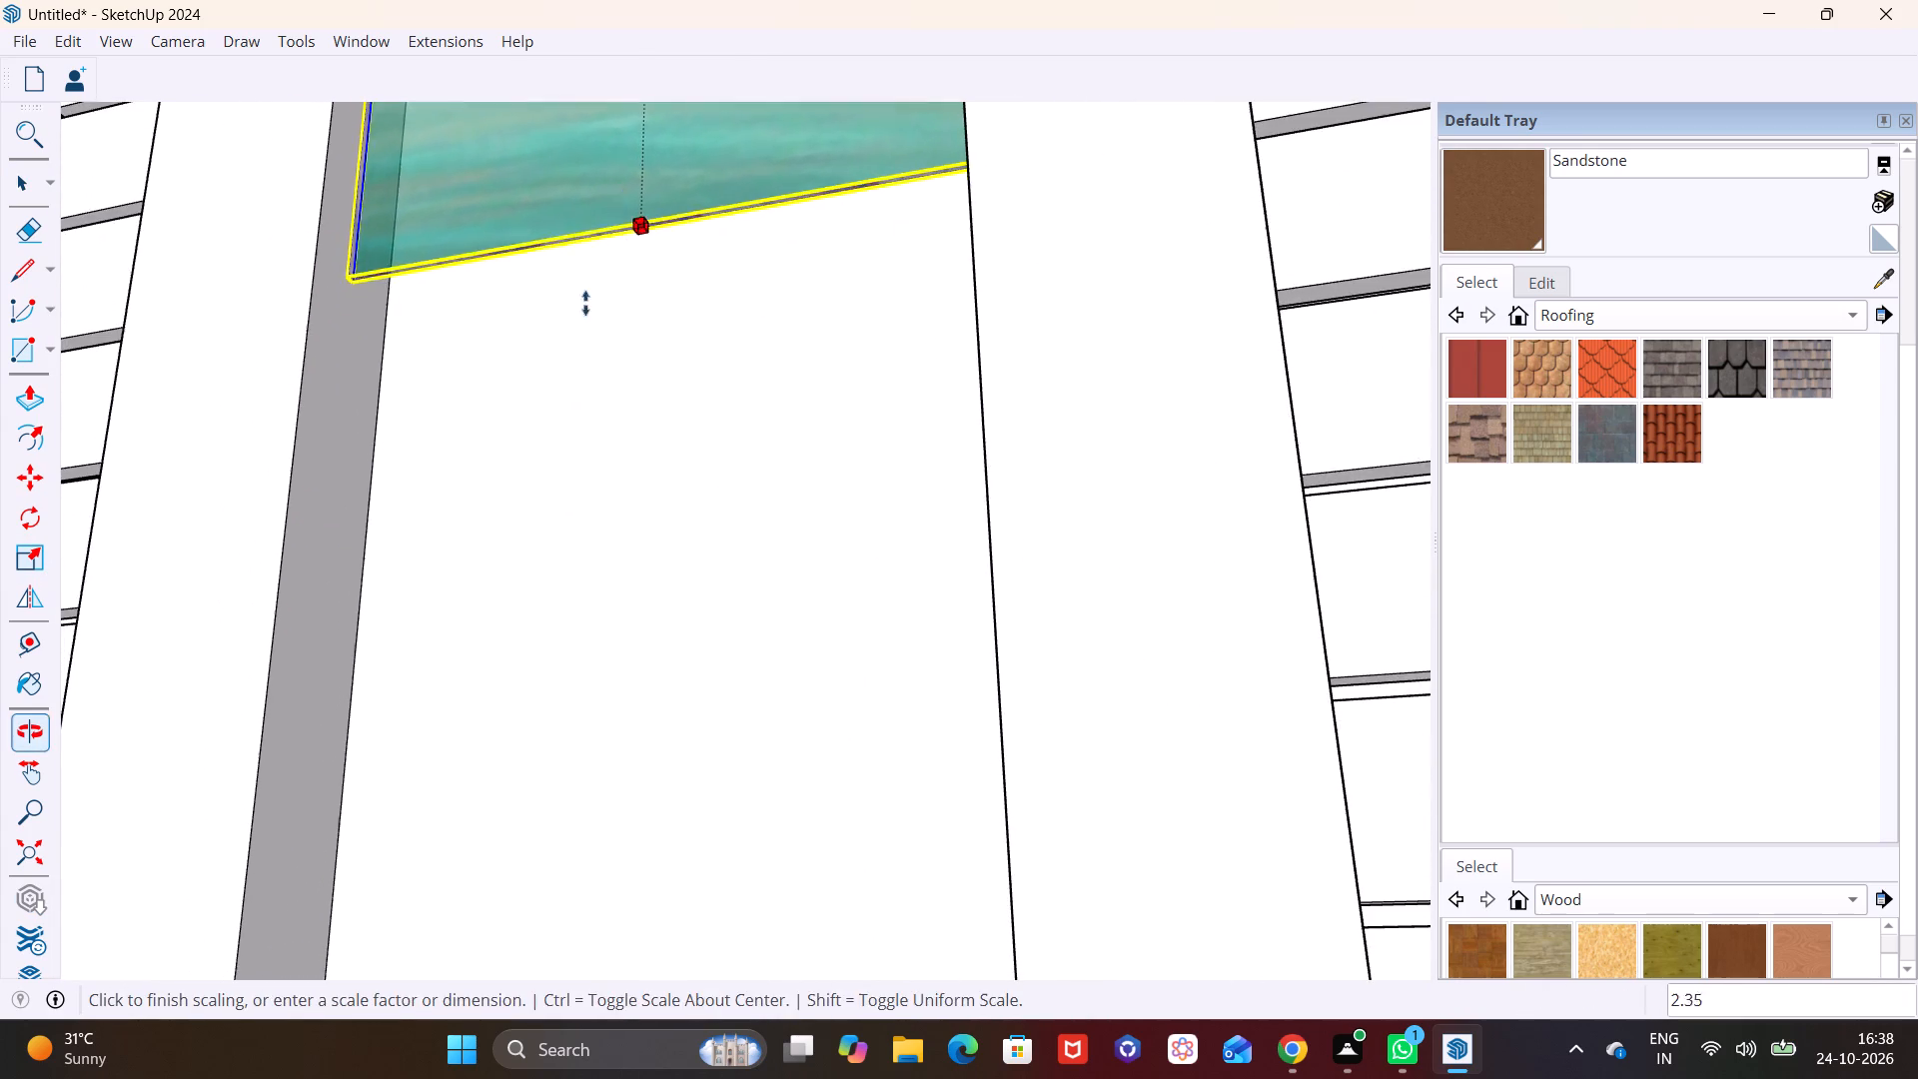
{"action": "middle_click_drag", "start_coordinate": [521, 567], "coordinate": [501, 302], "text": "shift"}
{"action": "middle_click_drag", "start_coordinate": [453, 652], "coordinate": [476, 315], "text": "shift"}
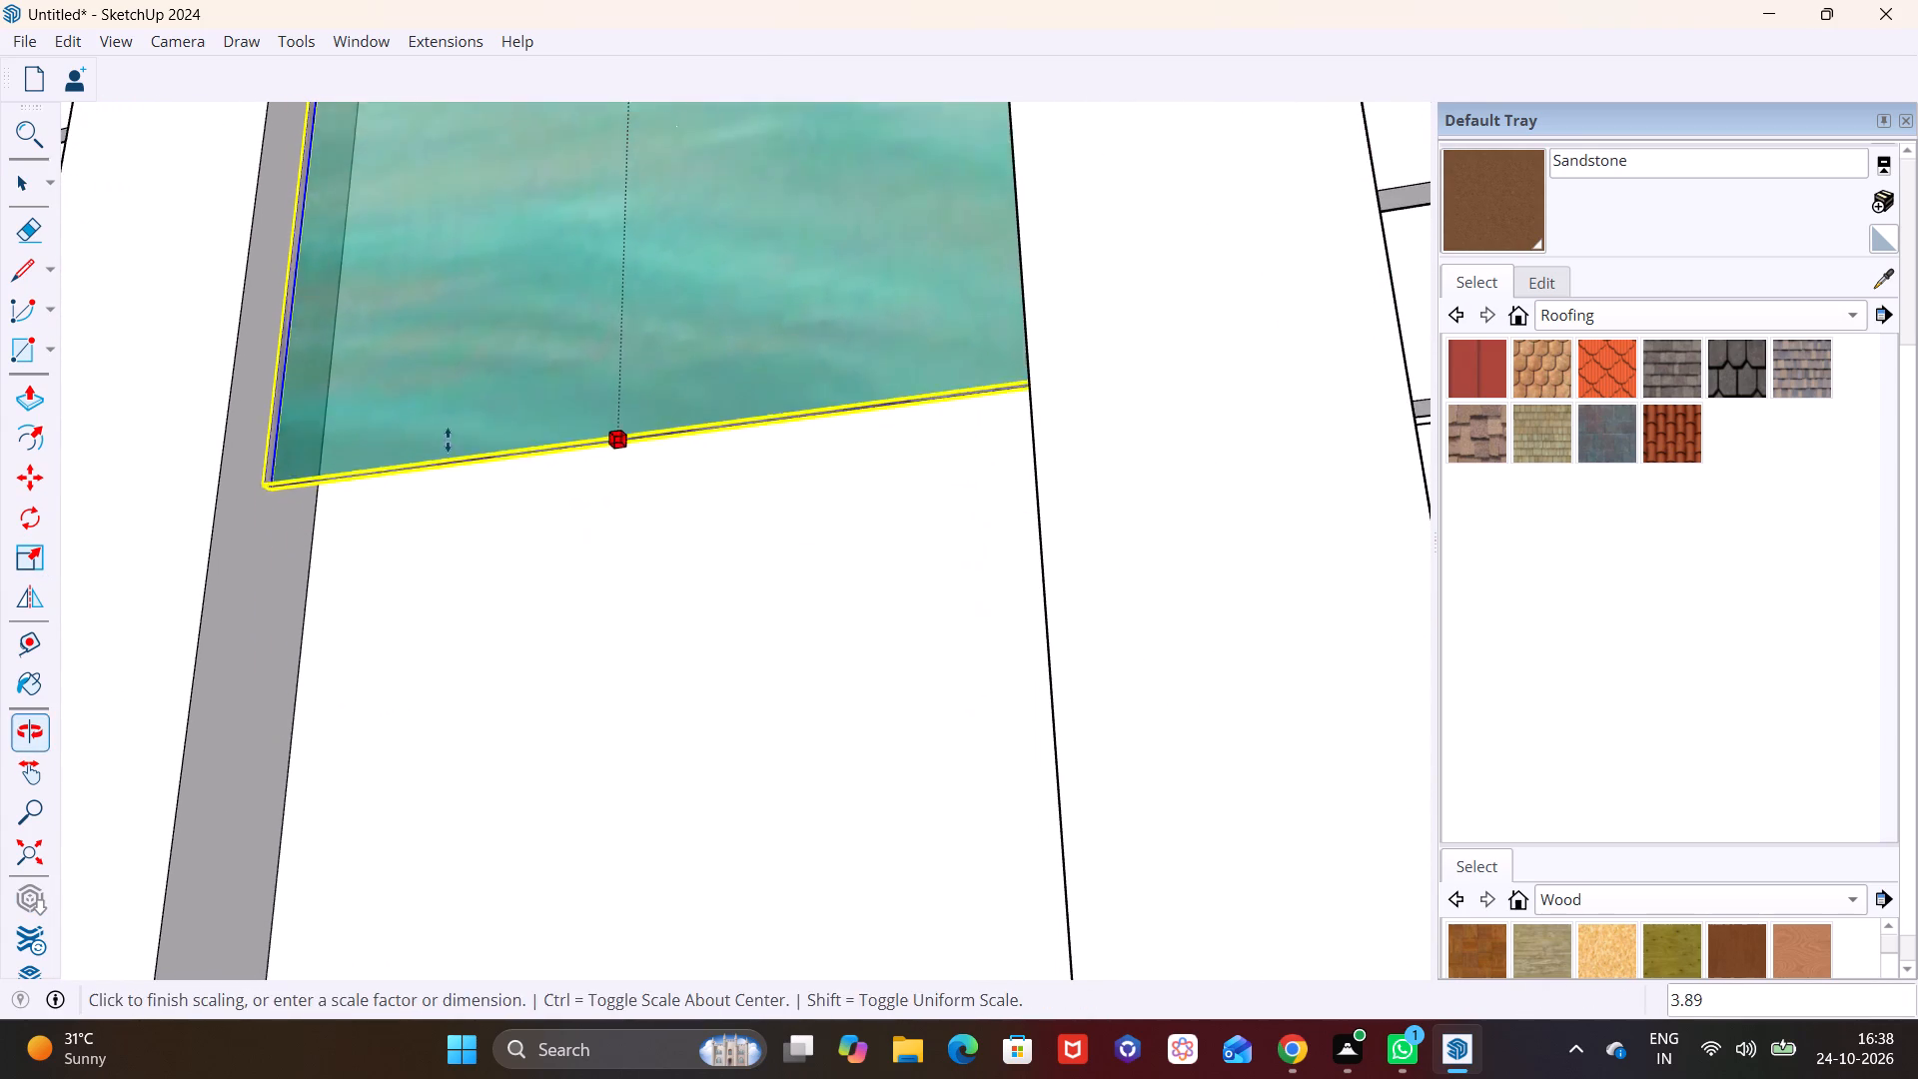
{"action": "middle_click_drag", "start_coordinate": [444, 708], "coordinate": [343, 223], "text": "shift"}
{"action": "middle_click_drag", "start_coordinate": [201, 745], "coordinate": [319, 248], "text": "shift"}
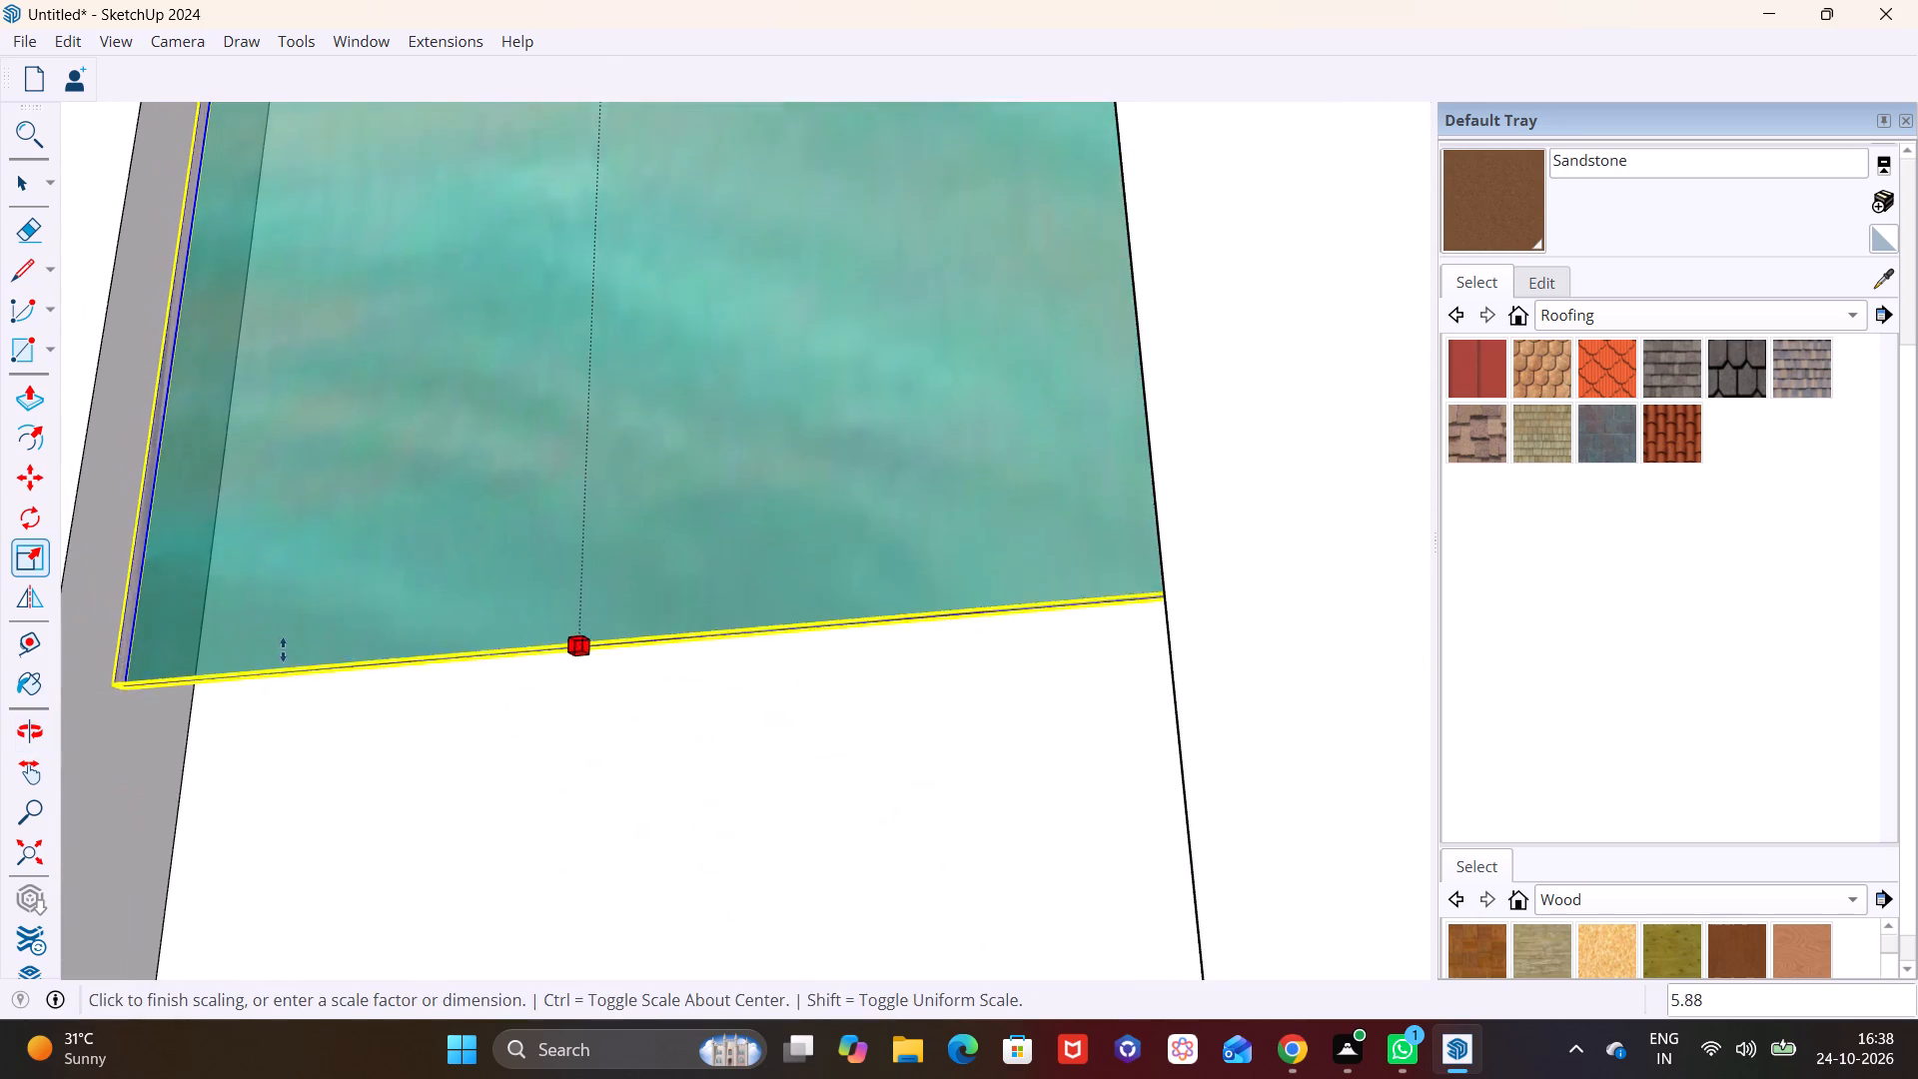
{"action": "middle_click_drag", "start_coordinate": [277, 641], "coordinate": [362, 25], "text": "shift"}
{"action": "middle_click_drag", "start_coordinate": [273, 607], "coordinate": [303, 159], "text": "shift"}
{"action": "scroll", "coordinate": [298, 378], "scroll_direction": "down", "scroll_amount": 7}
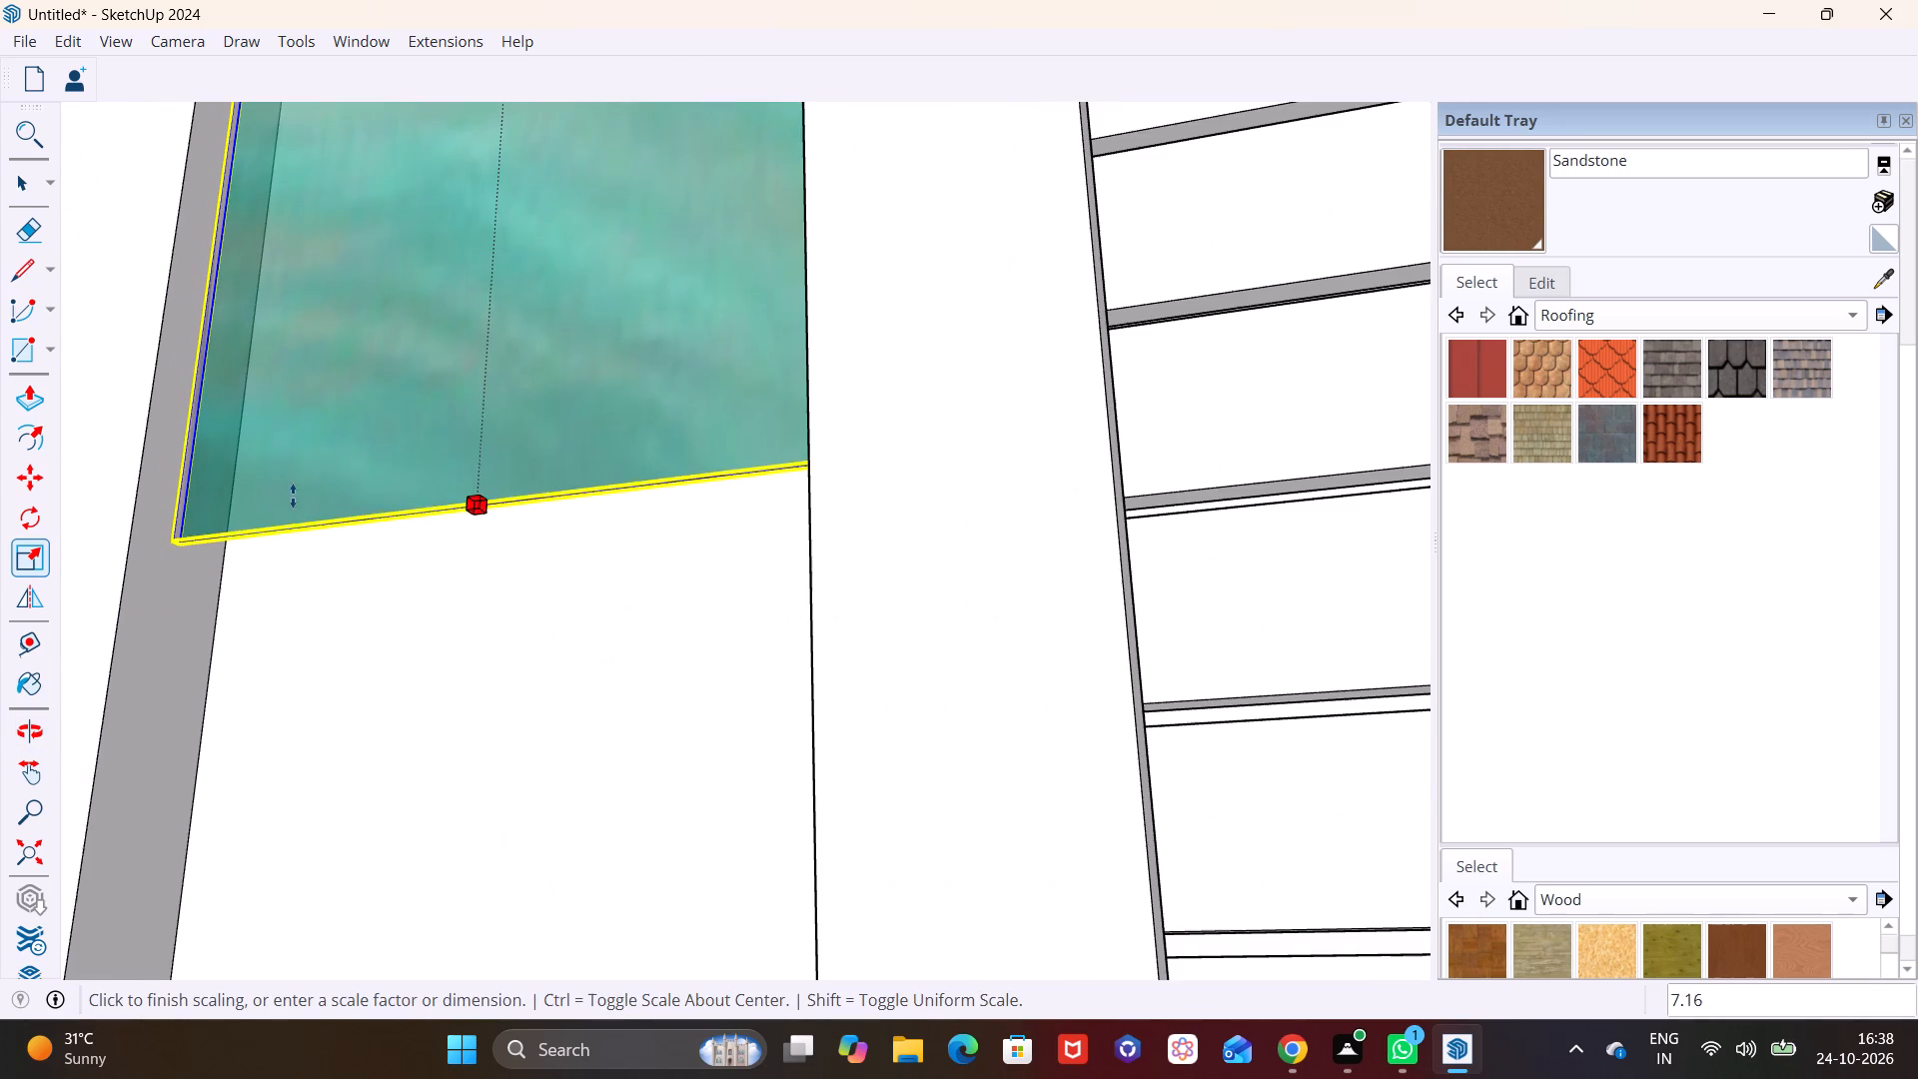
{"action": "middle_click_drag", "start_coordinate": [292, 642], "coordinate": [384, 47], "text": "shift"}
{"action": "middle_click_drag", "start_coordinate": [343, 560], "coordinate": [415, 169], "text": "shift"}
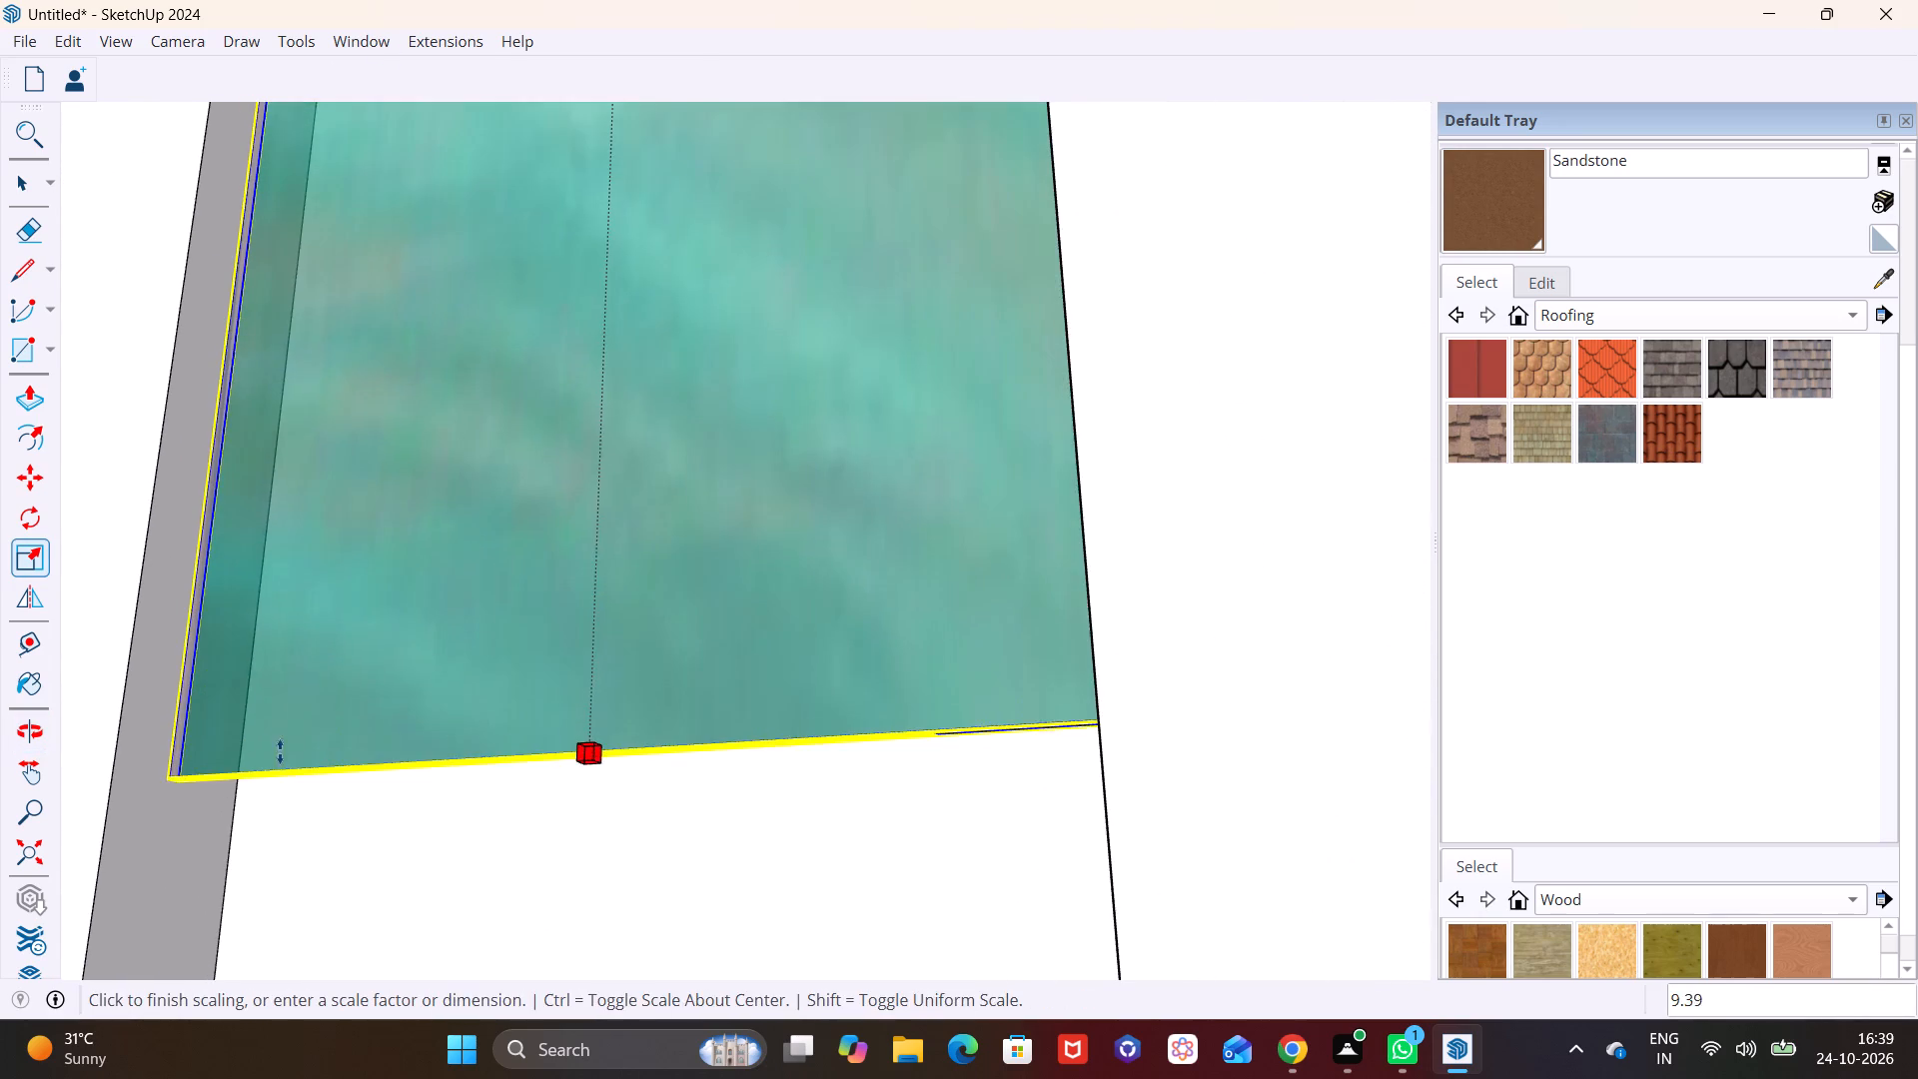
{"action": "middle_click", "coordinate": [283, 739]}
{"action": "scroll", "coordinate": [287, 732], "scroll_direction": "down", "scroll_amount": 1, "text": "shift"}
{"action": "middle_click_drag", "start_coordinate": [307, 609], "coordinate": [307, 291], "text": "shift"}
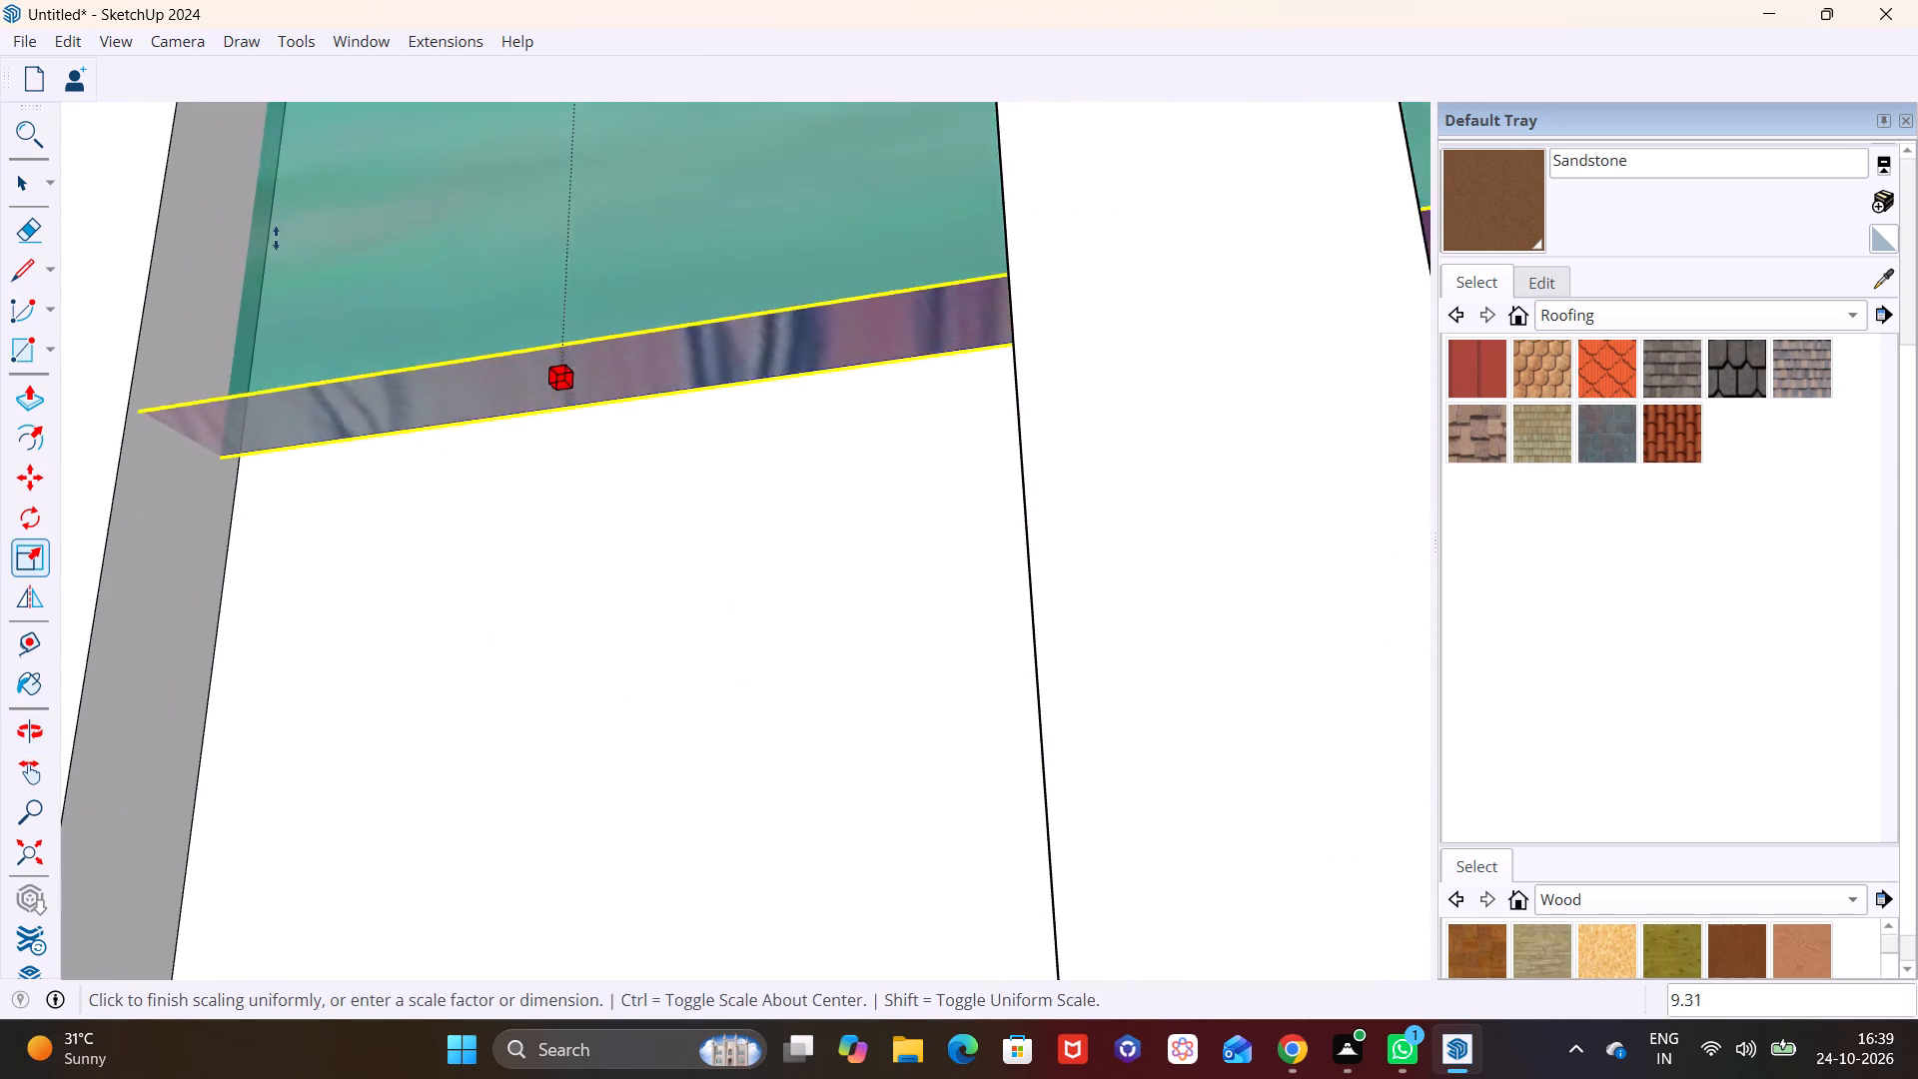
{"action": "middle_click_drag", "start_coordinate": [233, 610], "coordinate": [215, 93], "text": "shift"}
{"action": "scroll", "coordinate": [154, 735], "scroll_direction": "down", "scroll_amount": 7}
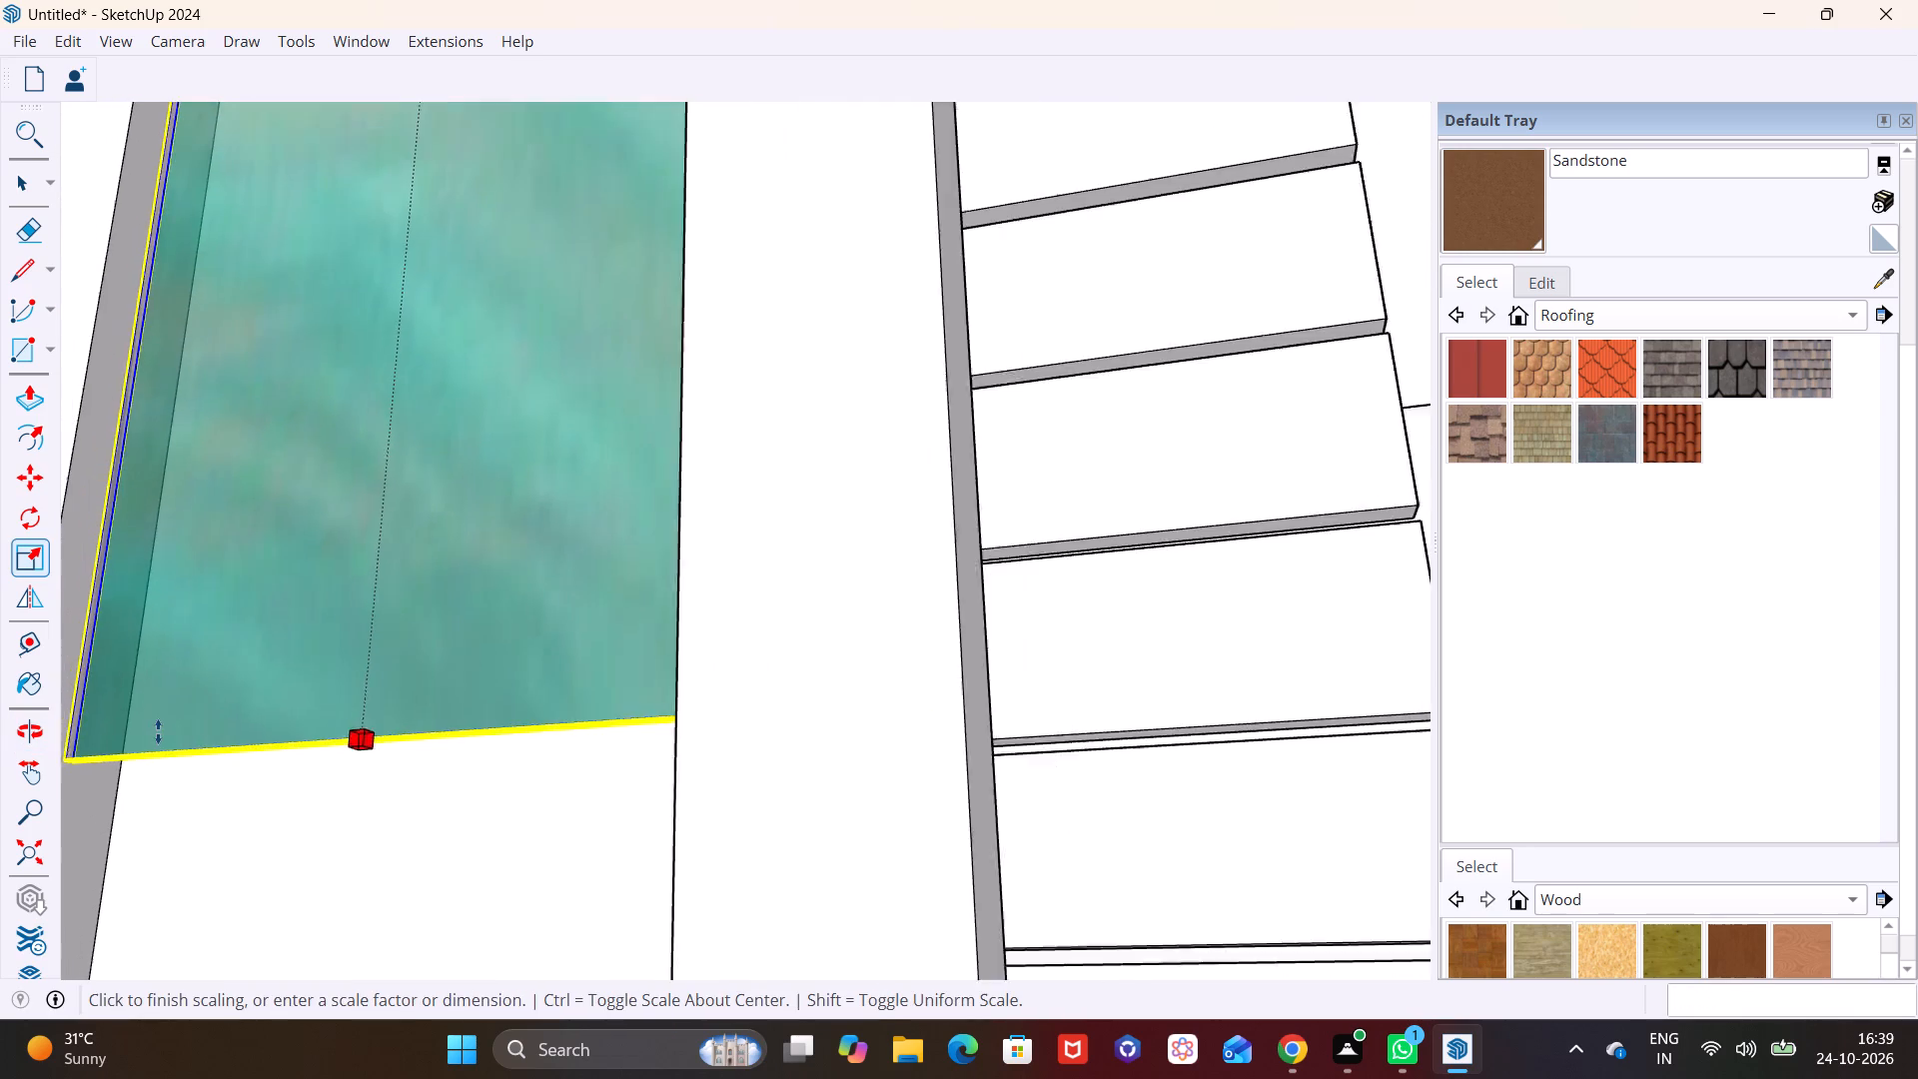
{"action": "scroll", "coordinate": [158, 731], "scroll_direction": "down", "scroll_amount": 2}
{"action": "middle_click_drag", "start_coordinate": [168, 726], "coordinate": [281, 270], "text": "shift"}
{"action": "scroll", "coordinate": [168, 726], "scroll_direction": "up", "scroll_amount": 1, "text": "shift"}
{"action": "middle_click_drag", "start_coordinate": [226, 792], "coordinate": [352, 238], "text": "shift"}
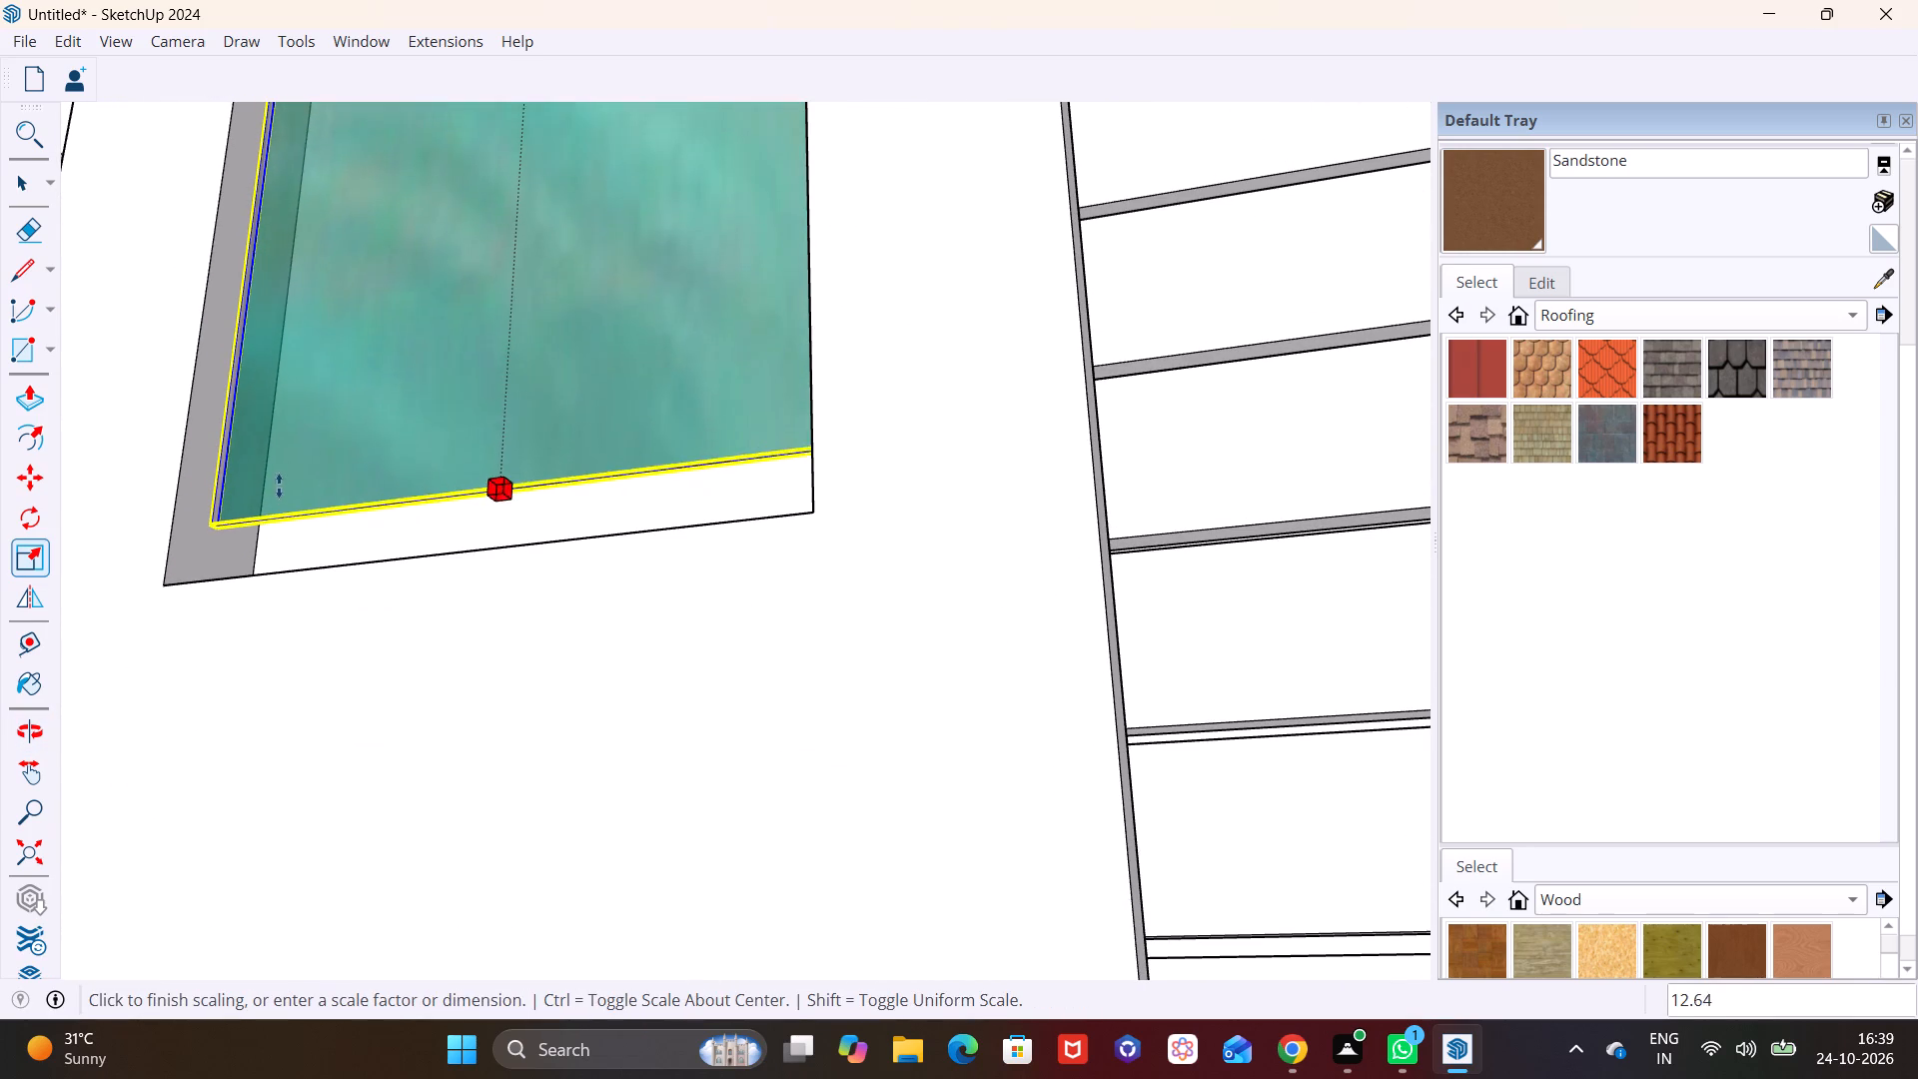
{"action": "left_click", "coordinate": [264, 550]}
{"action": "key", "text": "space"}
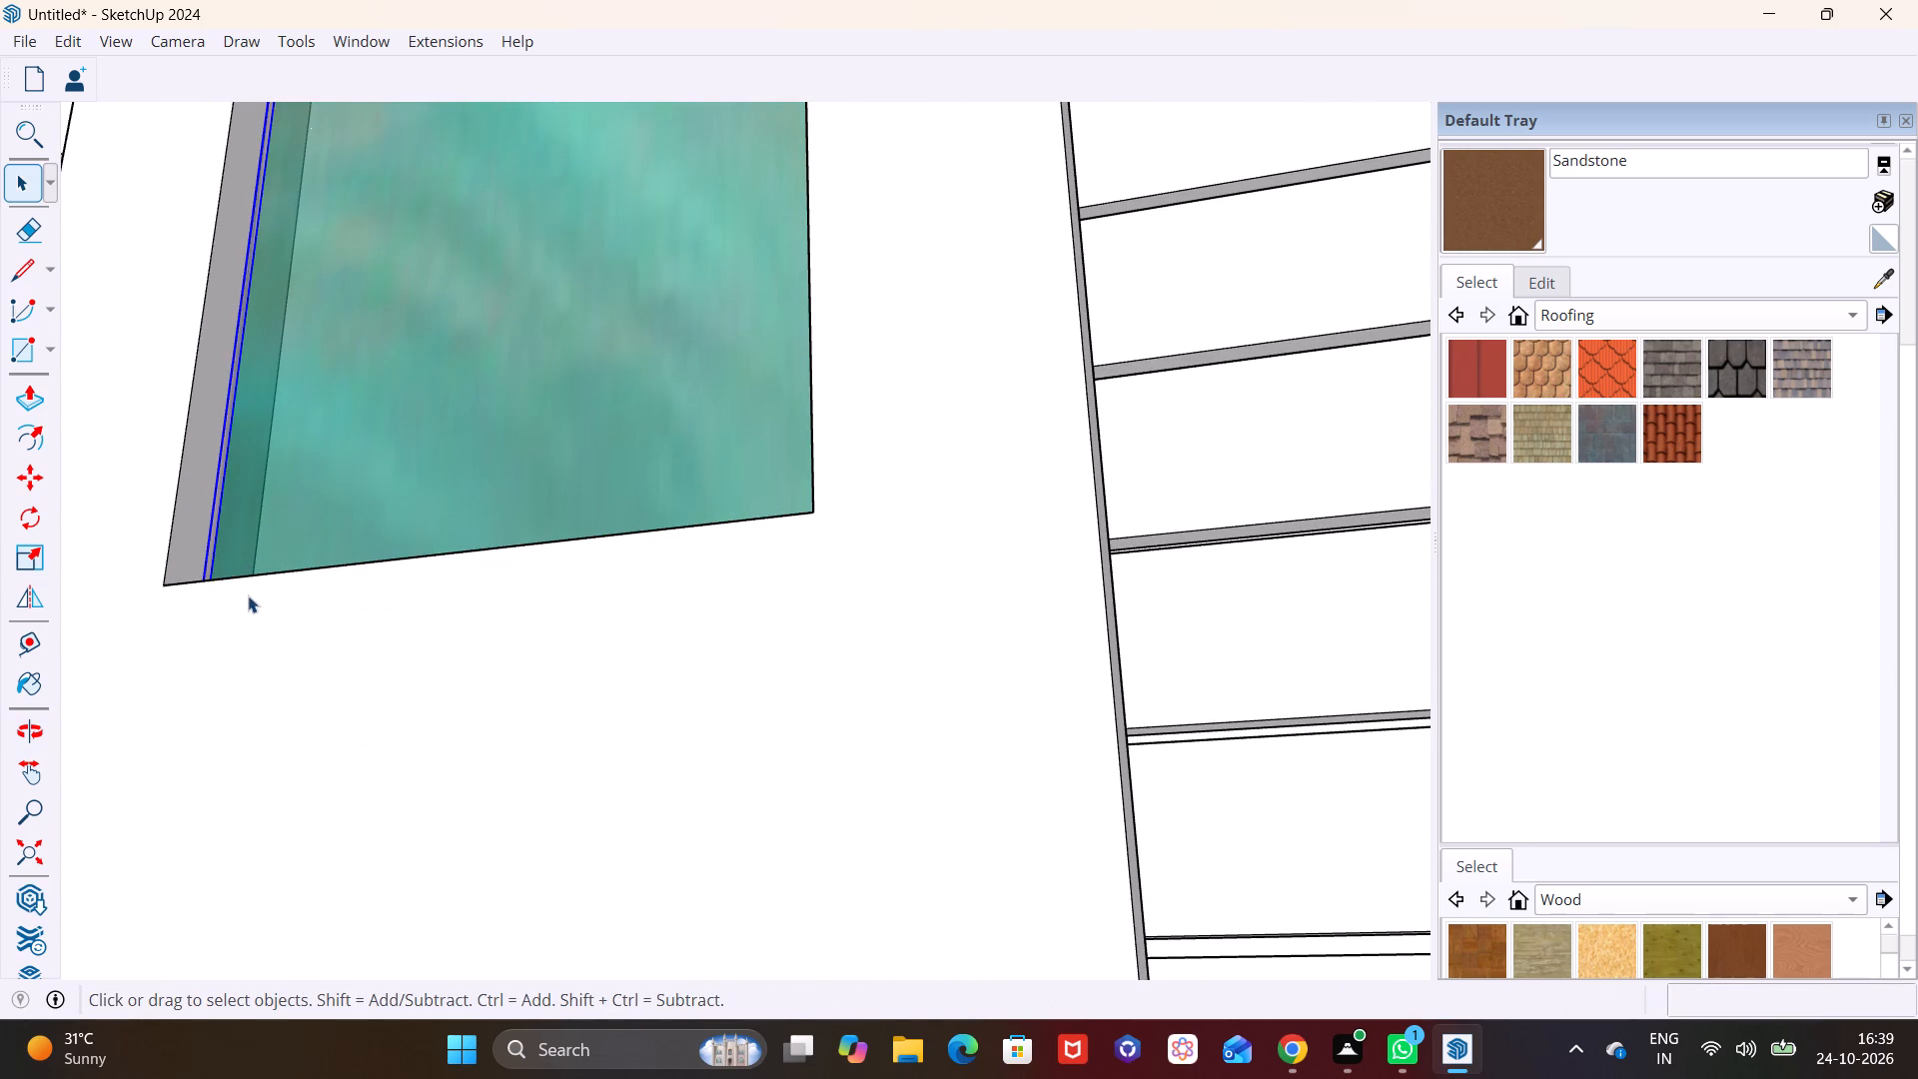
{"action": "left_click", "coordinate": [246, 622]}
Examine the glazed vertical band and the whole building's exterior from several angles.
{"action": "middle_click_drag", "start_coordinate": [254, 505], "coordinate": [444, 766]}
{"action": "scroll", "coordinate": [444, 766], "scroll_direction": "down", "scroll_amount": 1}
{"action": "scroll", "coordinate": [472, 587], "scroll_direction": "down", "scroll_amount": 17}
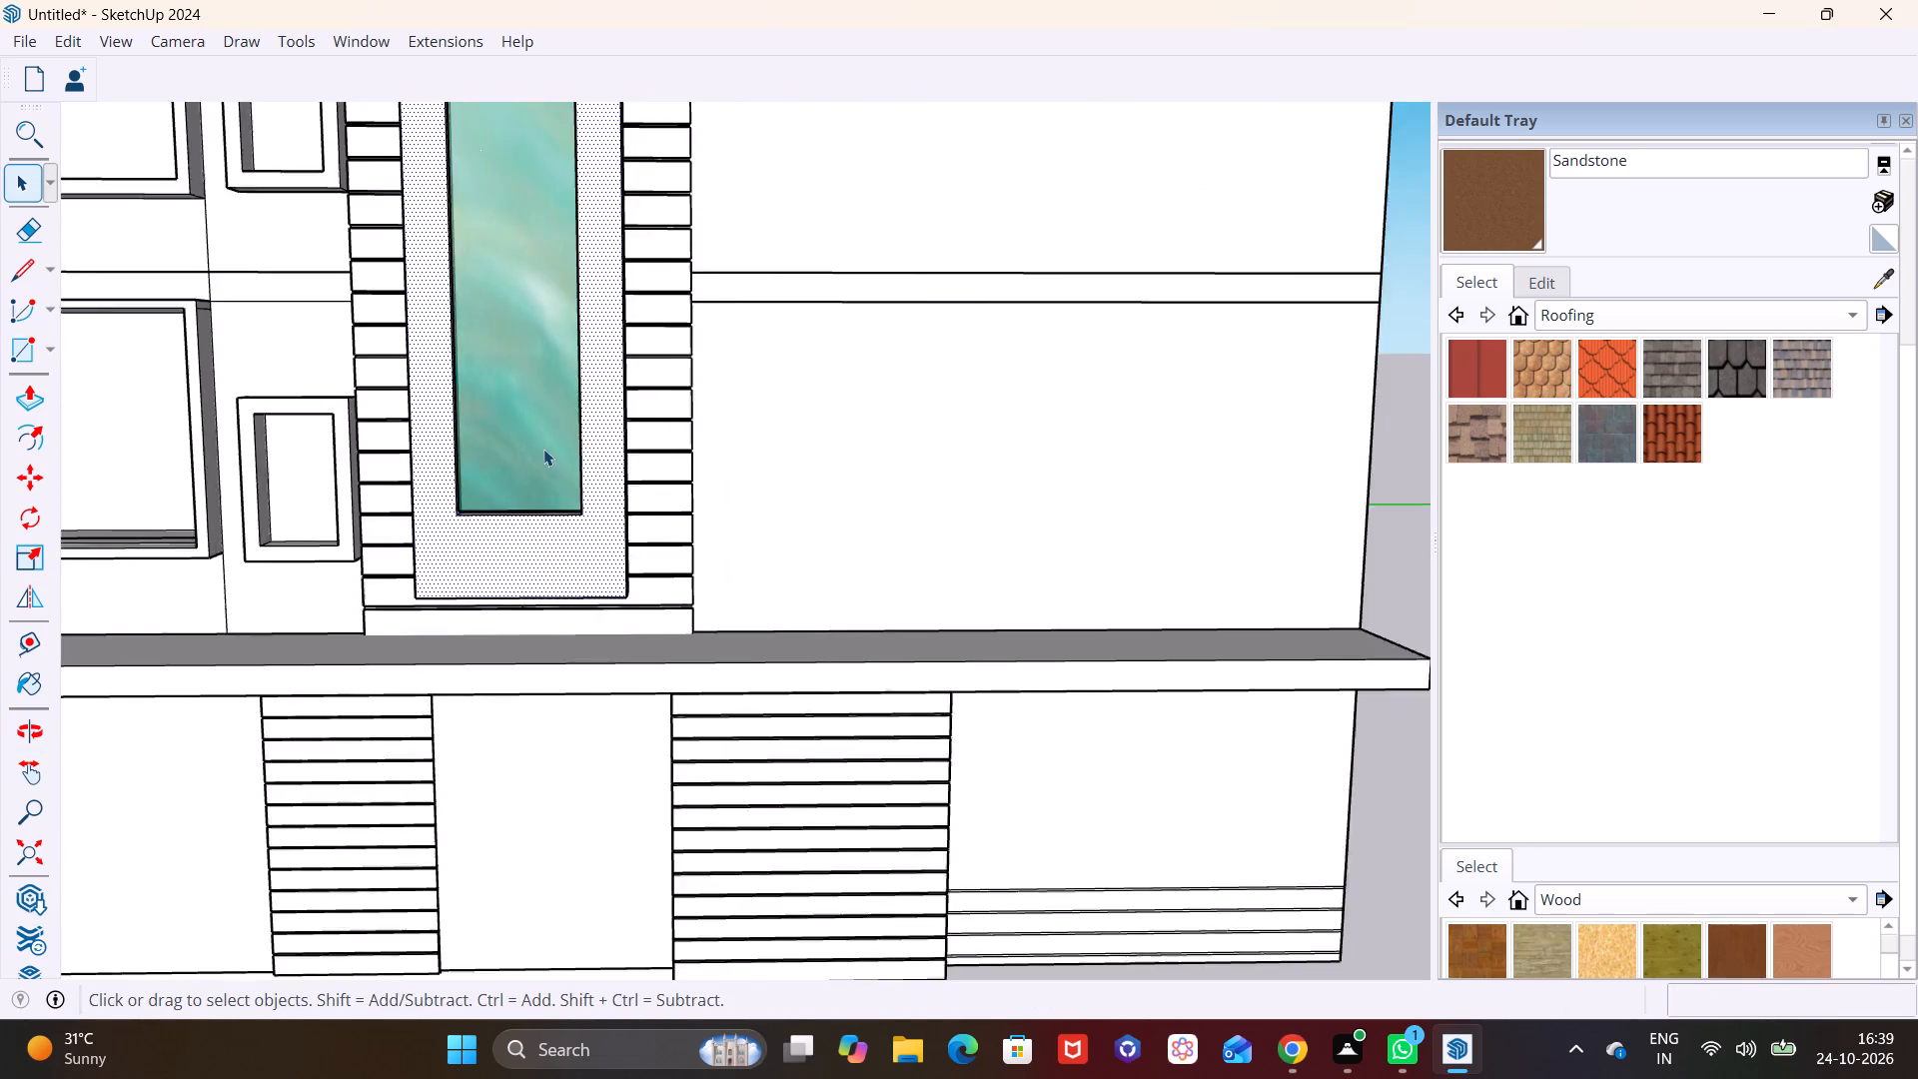
{"action": "scroll", "coordinate": [543, 449], "scroll_direction": "down", "scroll_amount": 11}
{"action": "scroll", "coordinate": [545, 346], "scroll_direction": "down", "scroll_amount": 4}
{"action": "middle_click_drag", "start_coordinate": [554, 358], "coordinate": [618, 732], "text": "shift"}
{"action": "middle_click_drag", "start_coordinate": [664, 751], "coordinate": [368, 689]}
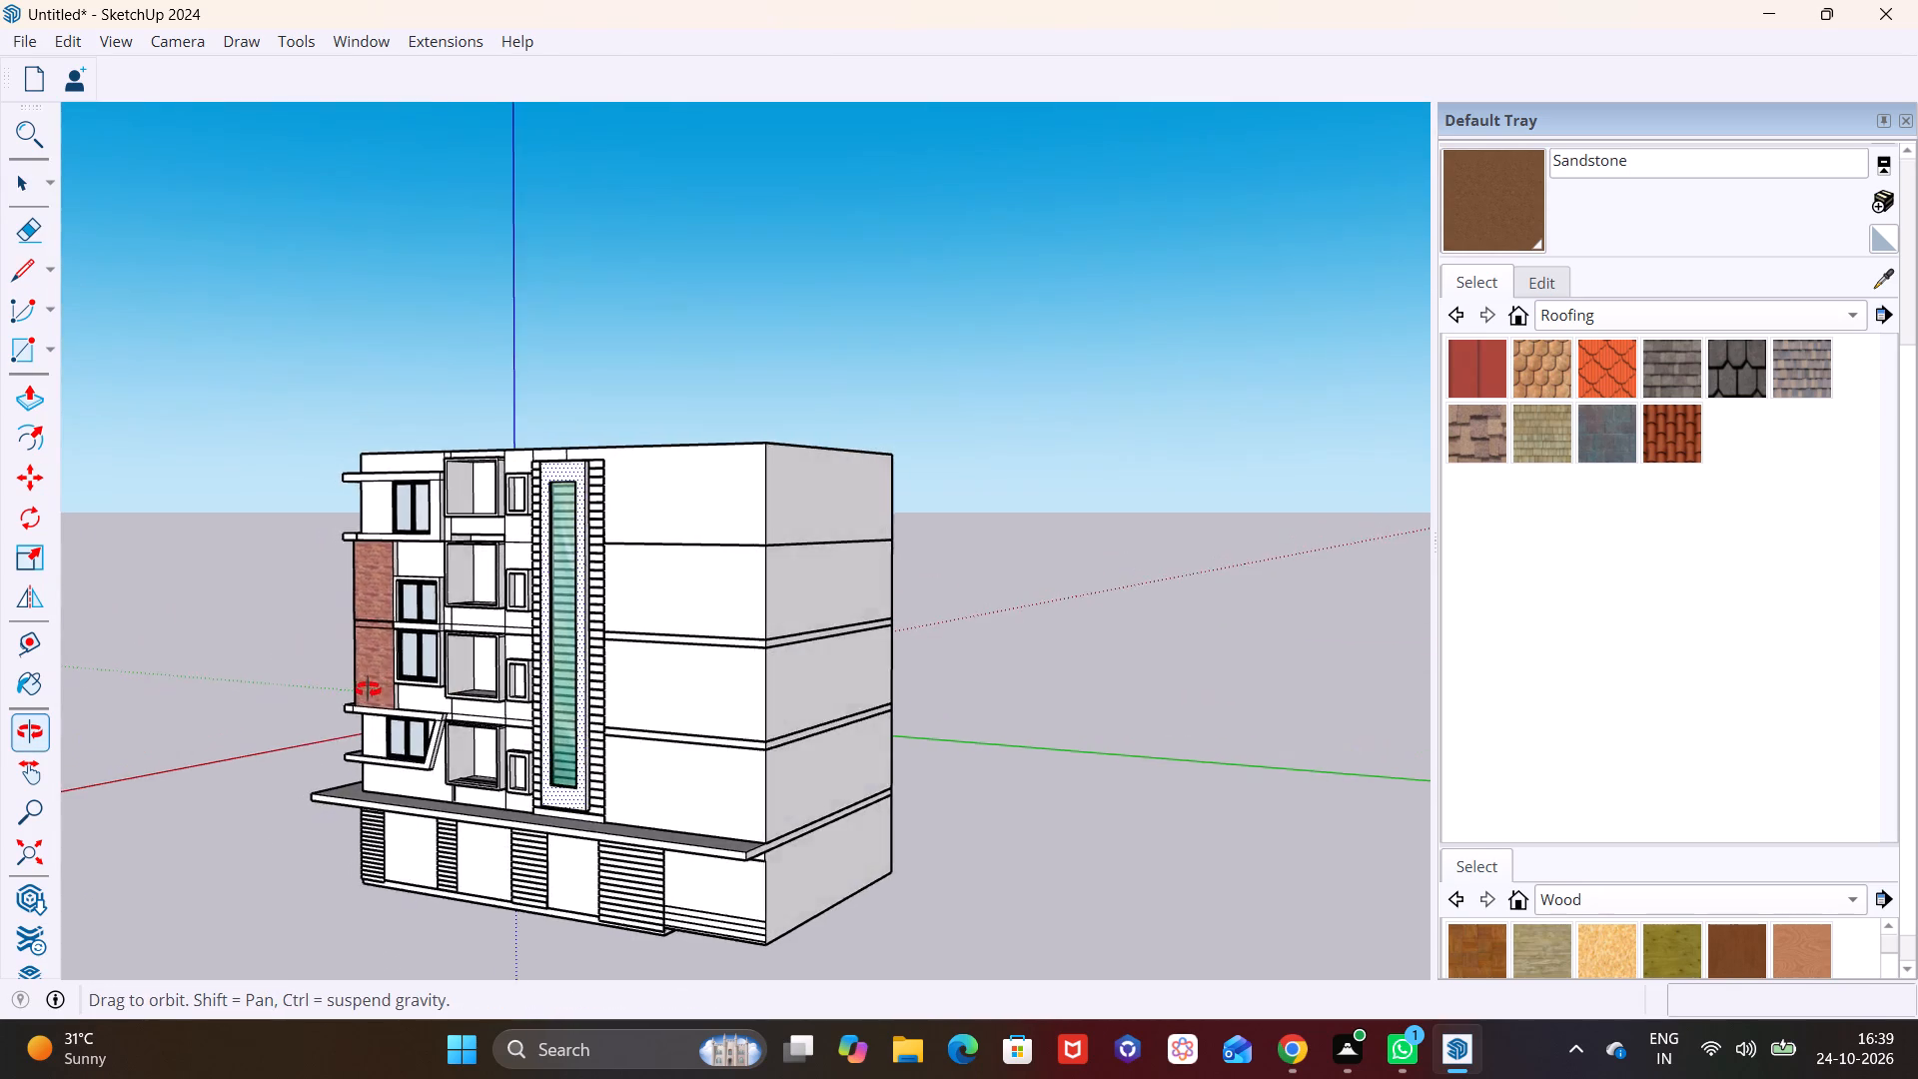
{"action": "middle_click_drag", "start_coordinate": [368, 689], "coordinate": [996, 731]}
{"action": "scroll", "coordinate": [732, 772], "scroll_direction": "up", "scroll_amount": 3}
{"action": "left_click", "coordinate": [1036, 764]}
{"action": "scroll", "coordinate": [579, 650], "scroll_direction": "down", "scroll_amount": 3}
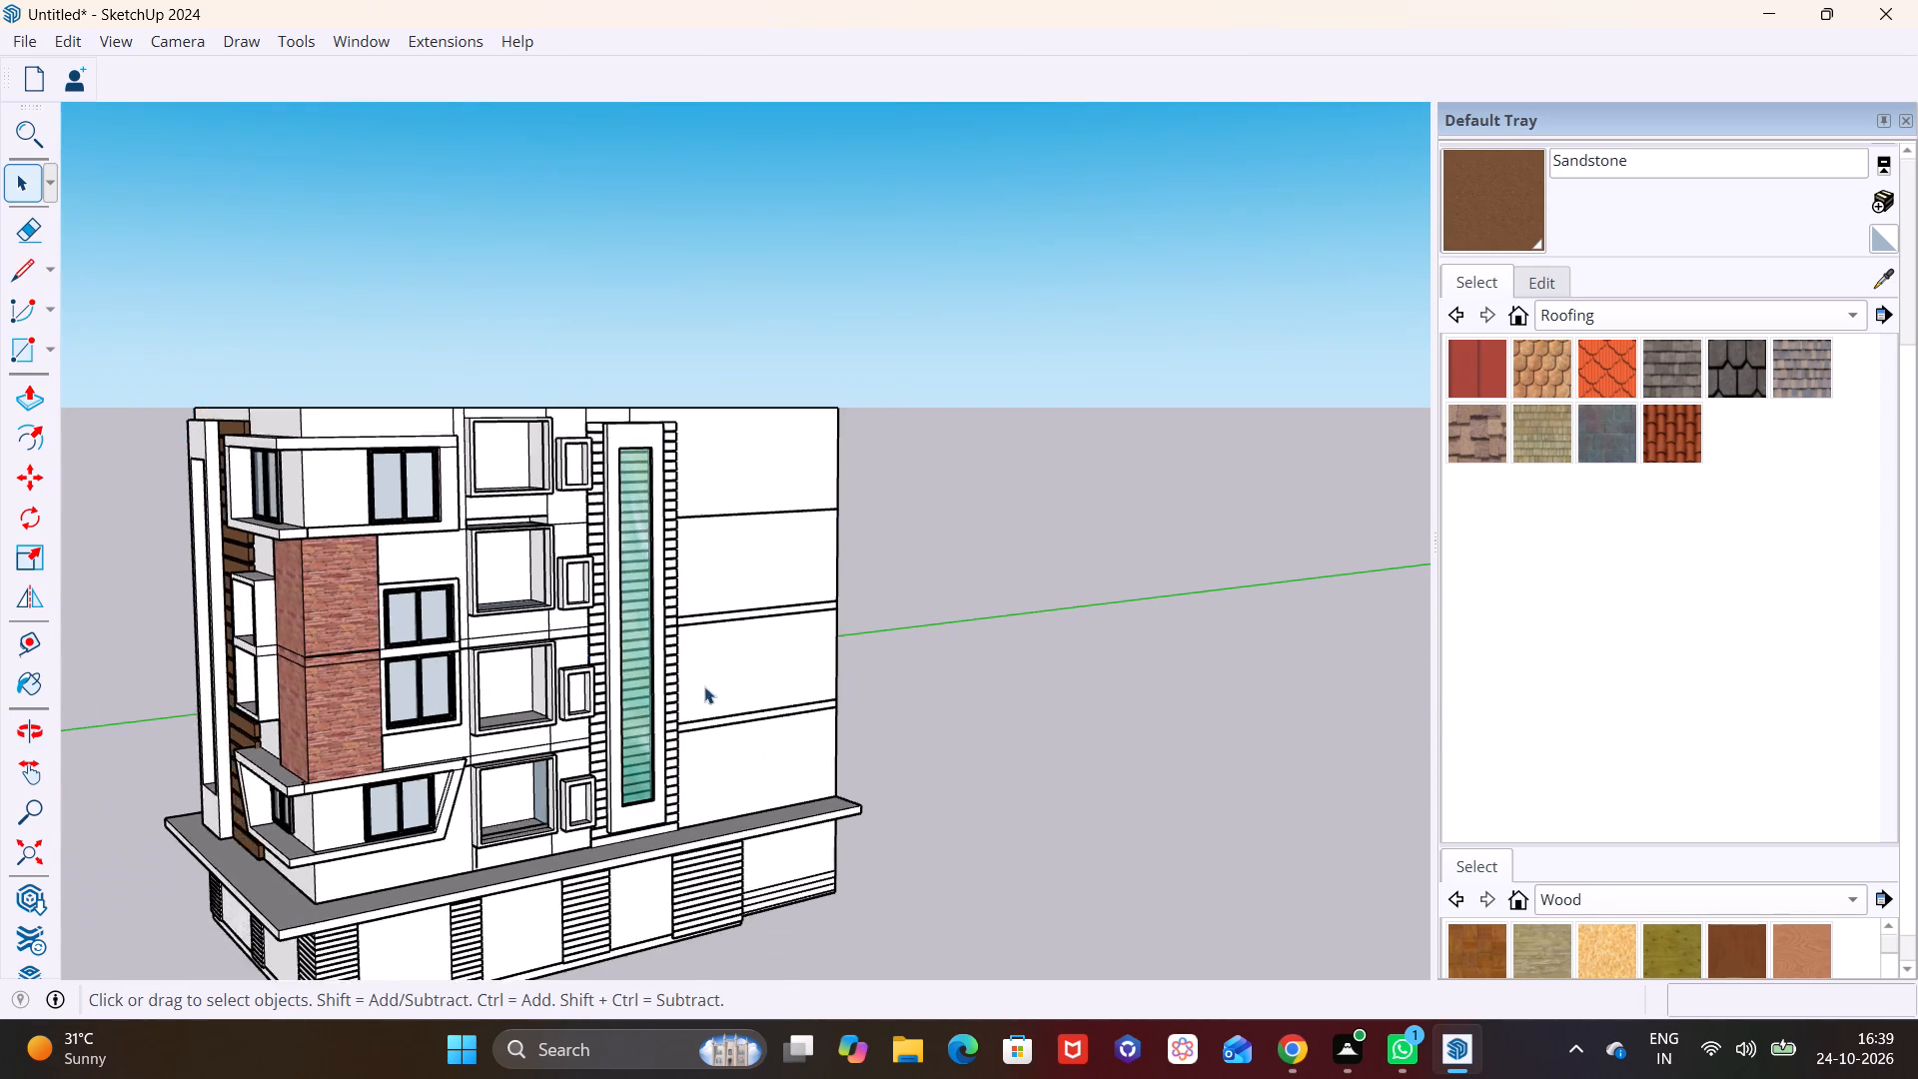
{"action": "scroll", "coordinate": [704, 686], "scroll_direction": "down", "scroll_amount": 2}
{"action": "middle_click_drag", "start_coordinate": [751, 726], "coordinate": [772, 670], "text": "shift"}
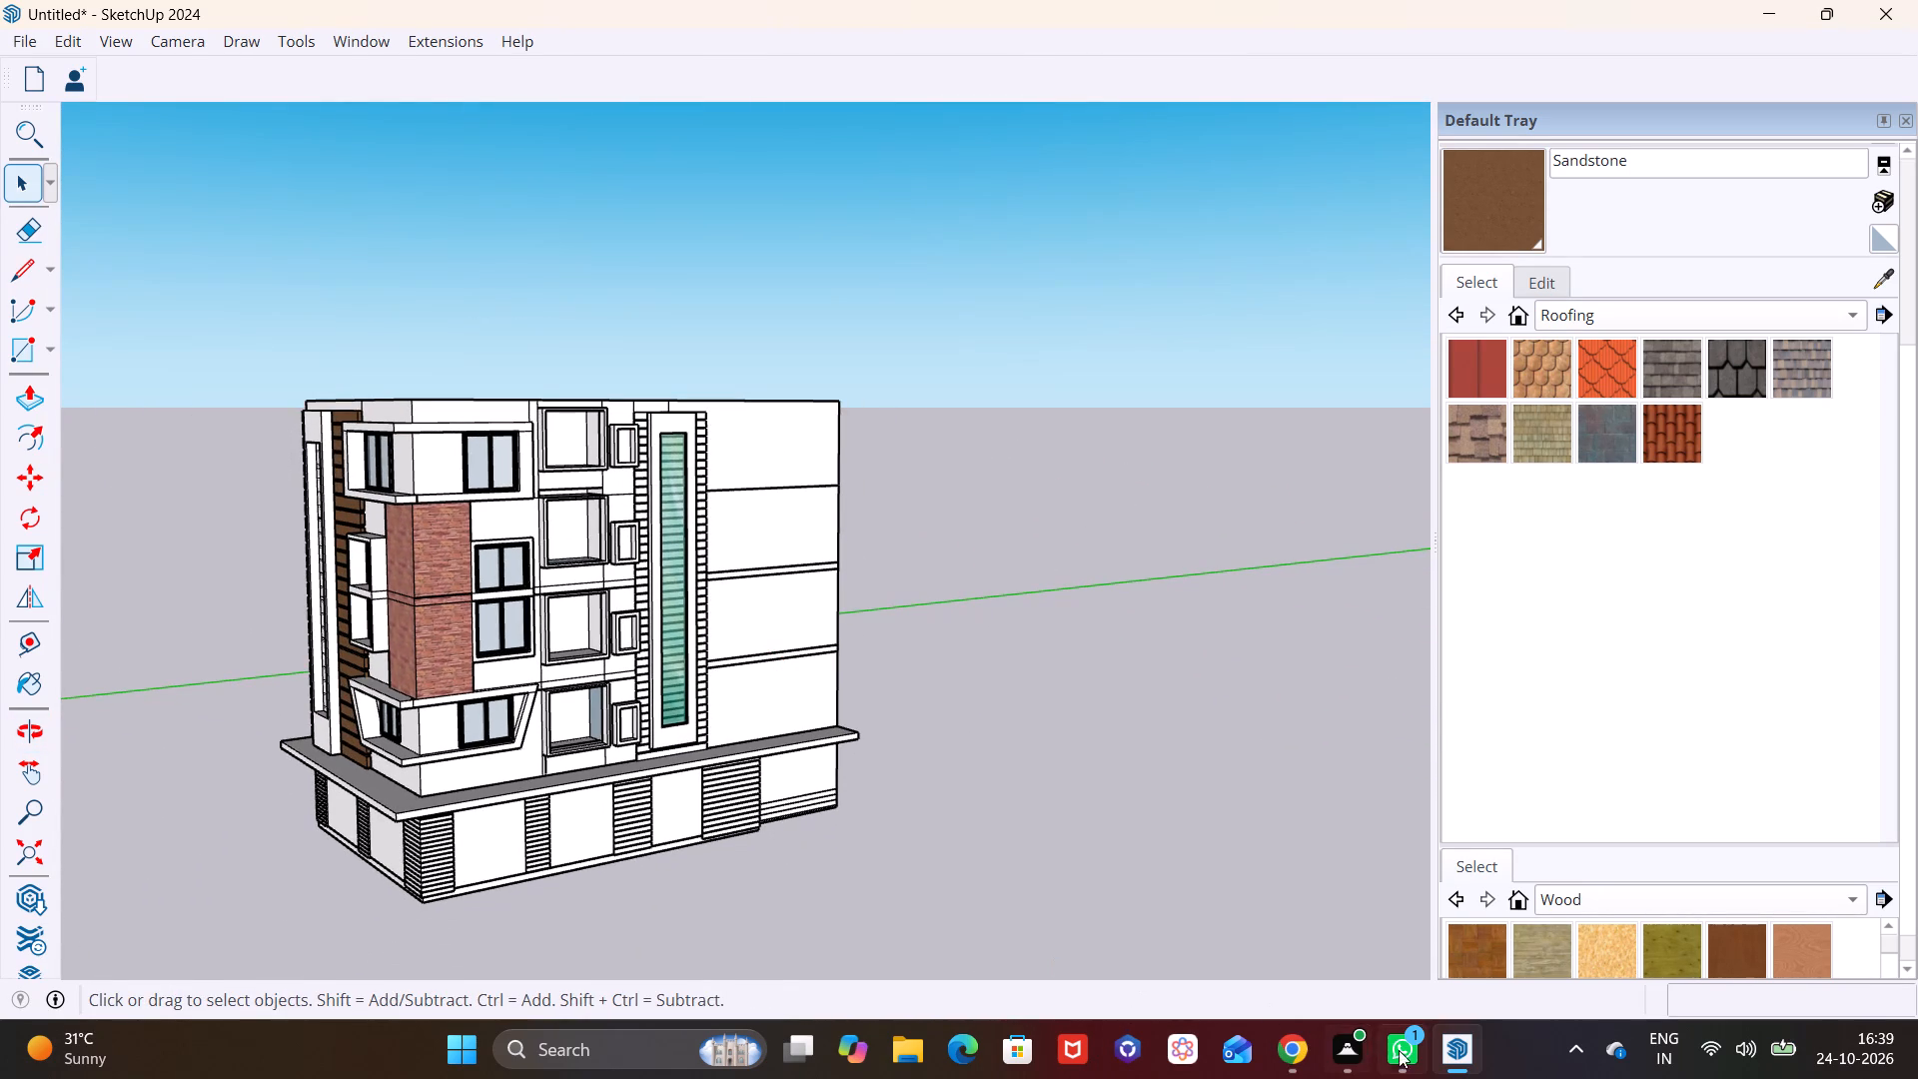
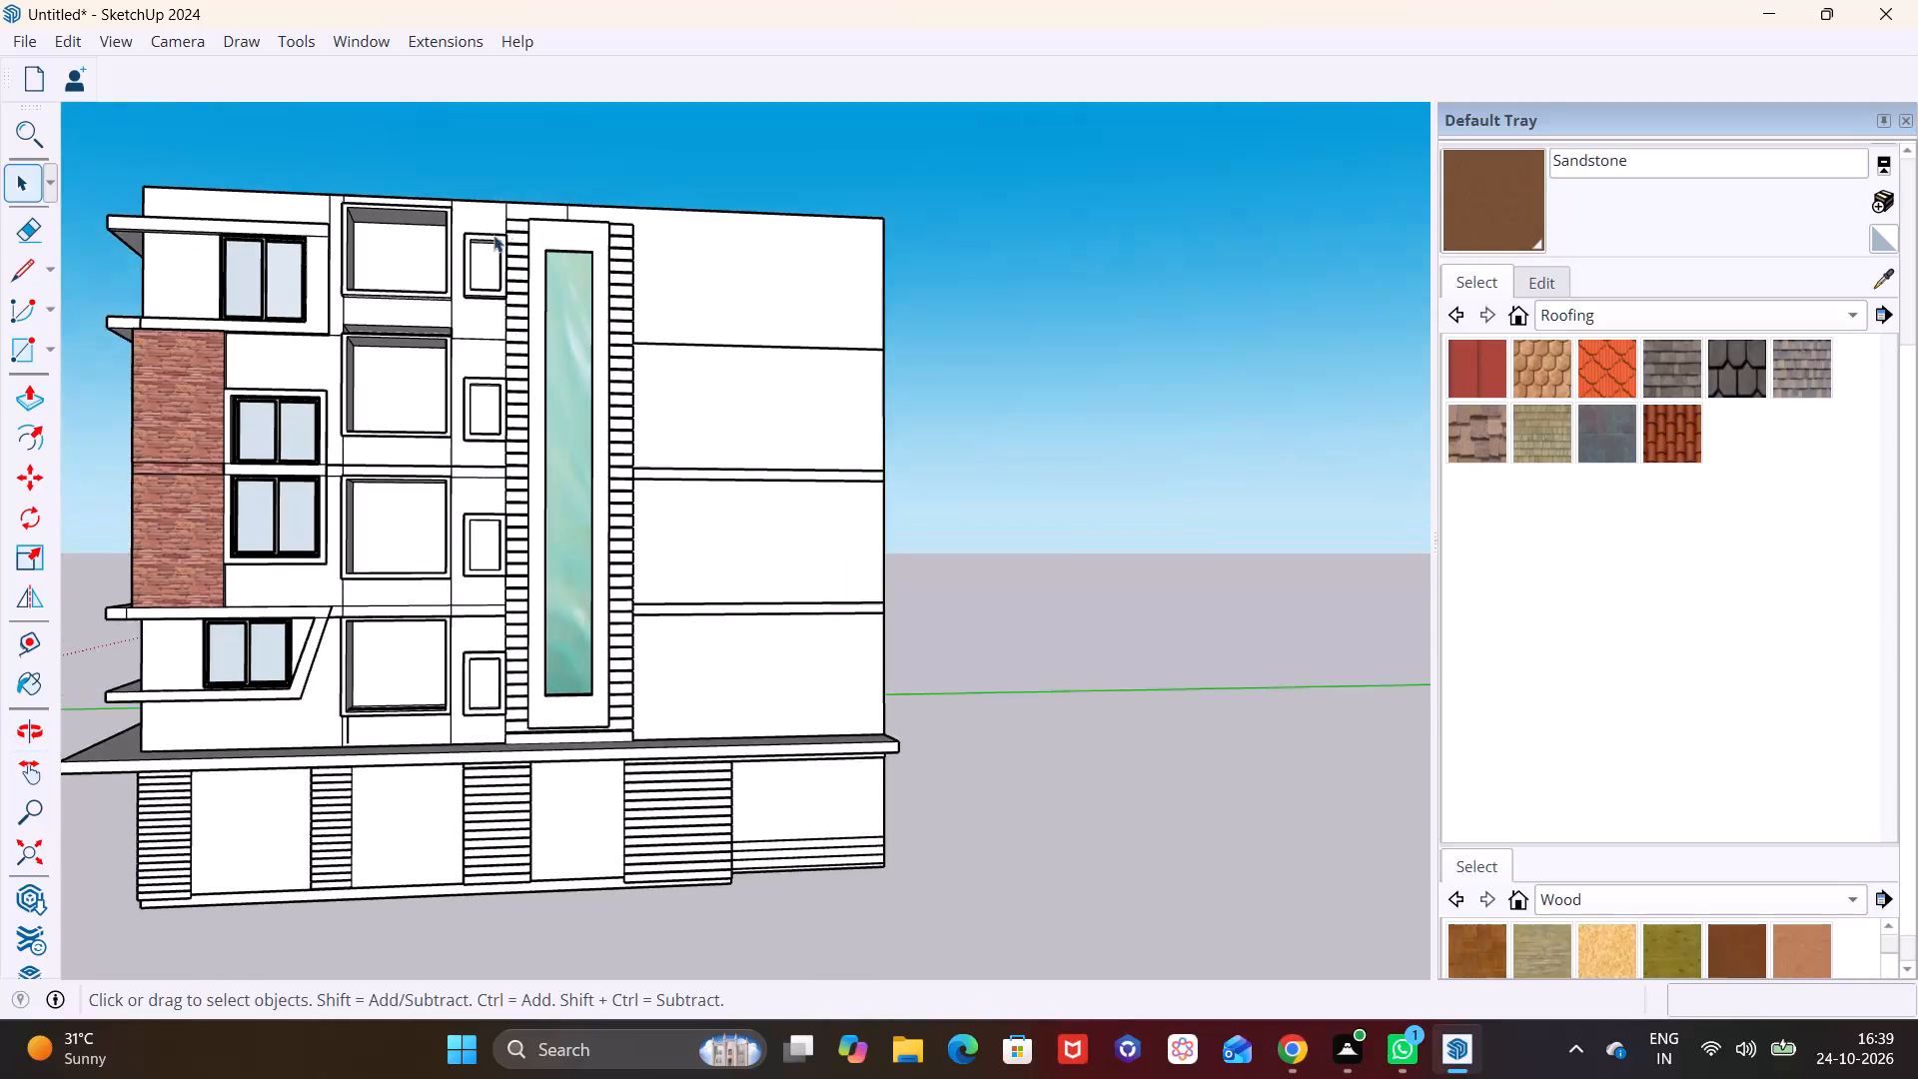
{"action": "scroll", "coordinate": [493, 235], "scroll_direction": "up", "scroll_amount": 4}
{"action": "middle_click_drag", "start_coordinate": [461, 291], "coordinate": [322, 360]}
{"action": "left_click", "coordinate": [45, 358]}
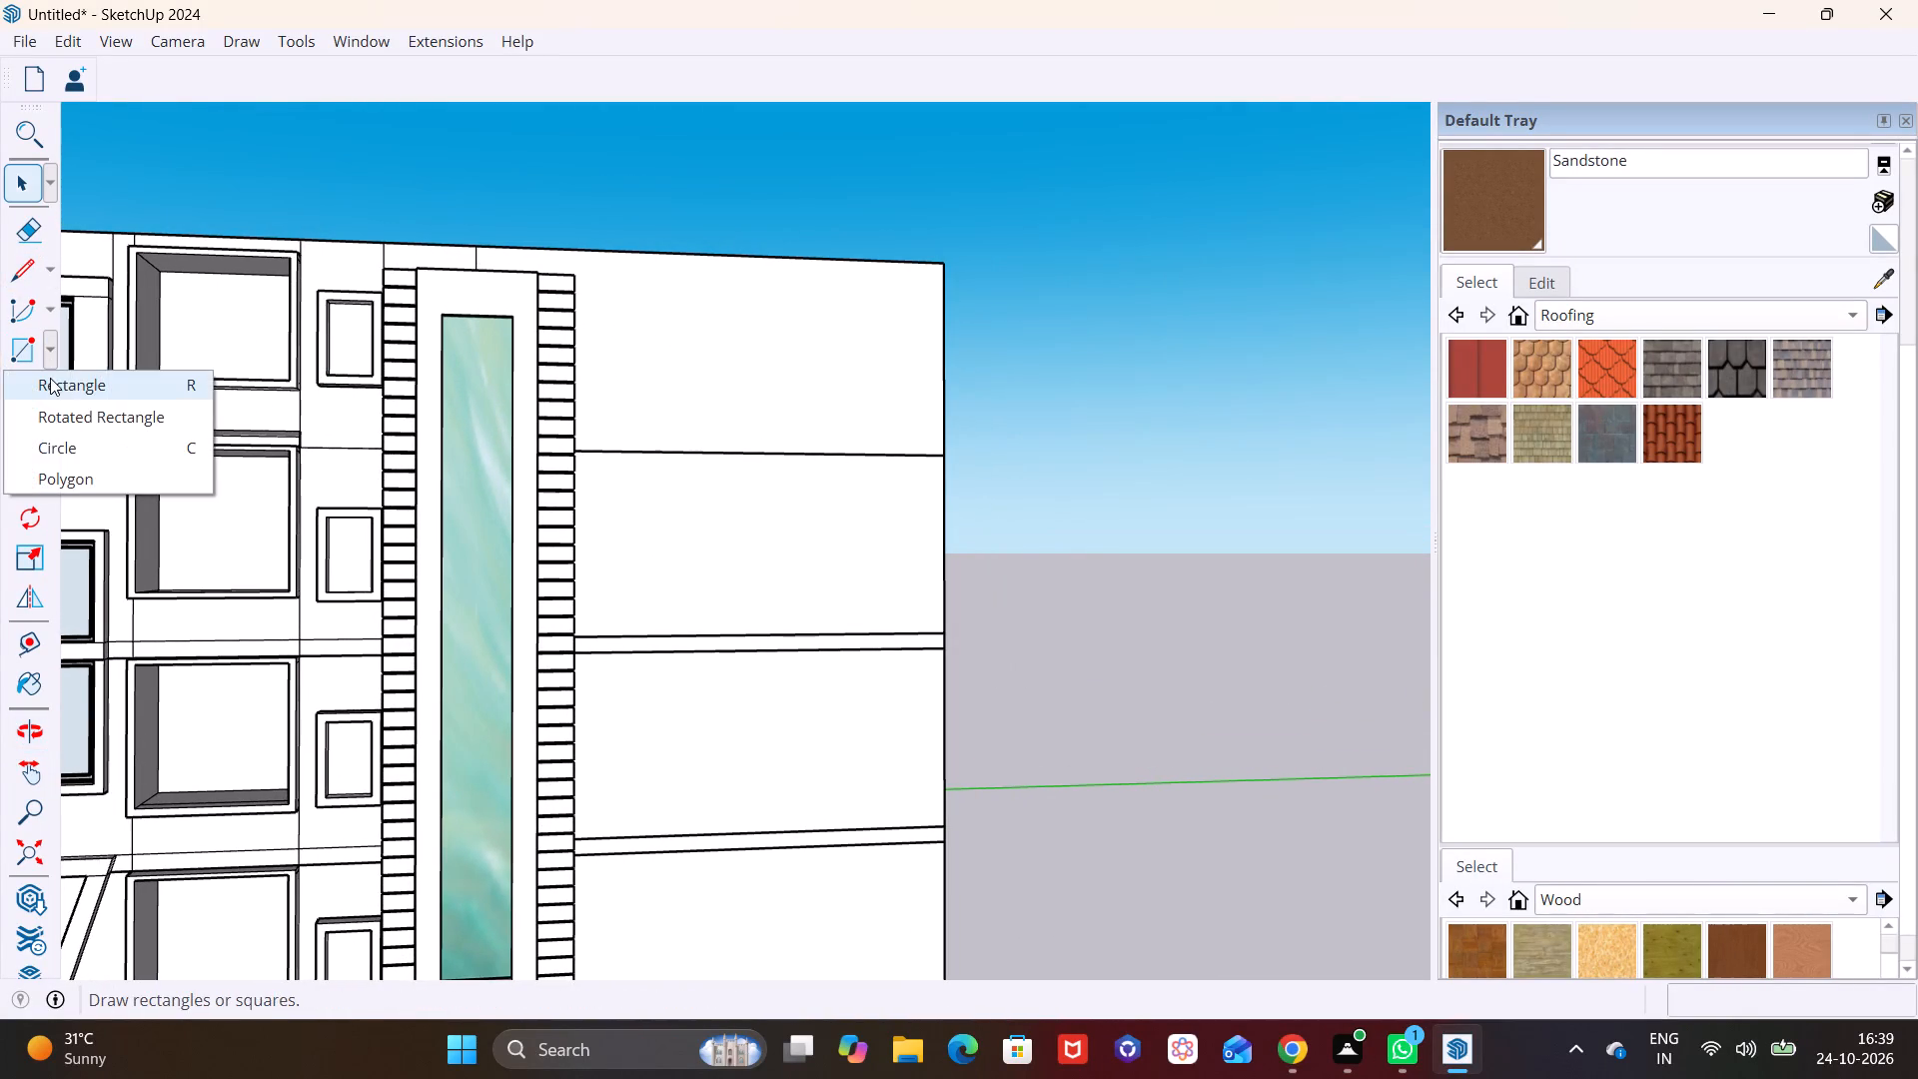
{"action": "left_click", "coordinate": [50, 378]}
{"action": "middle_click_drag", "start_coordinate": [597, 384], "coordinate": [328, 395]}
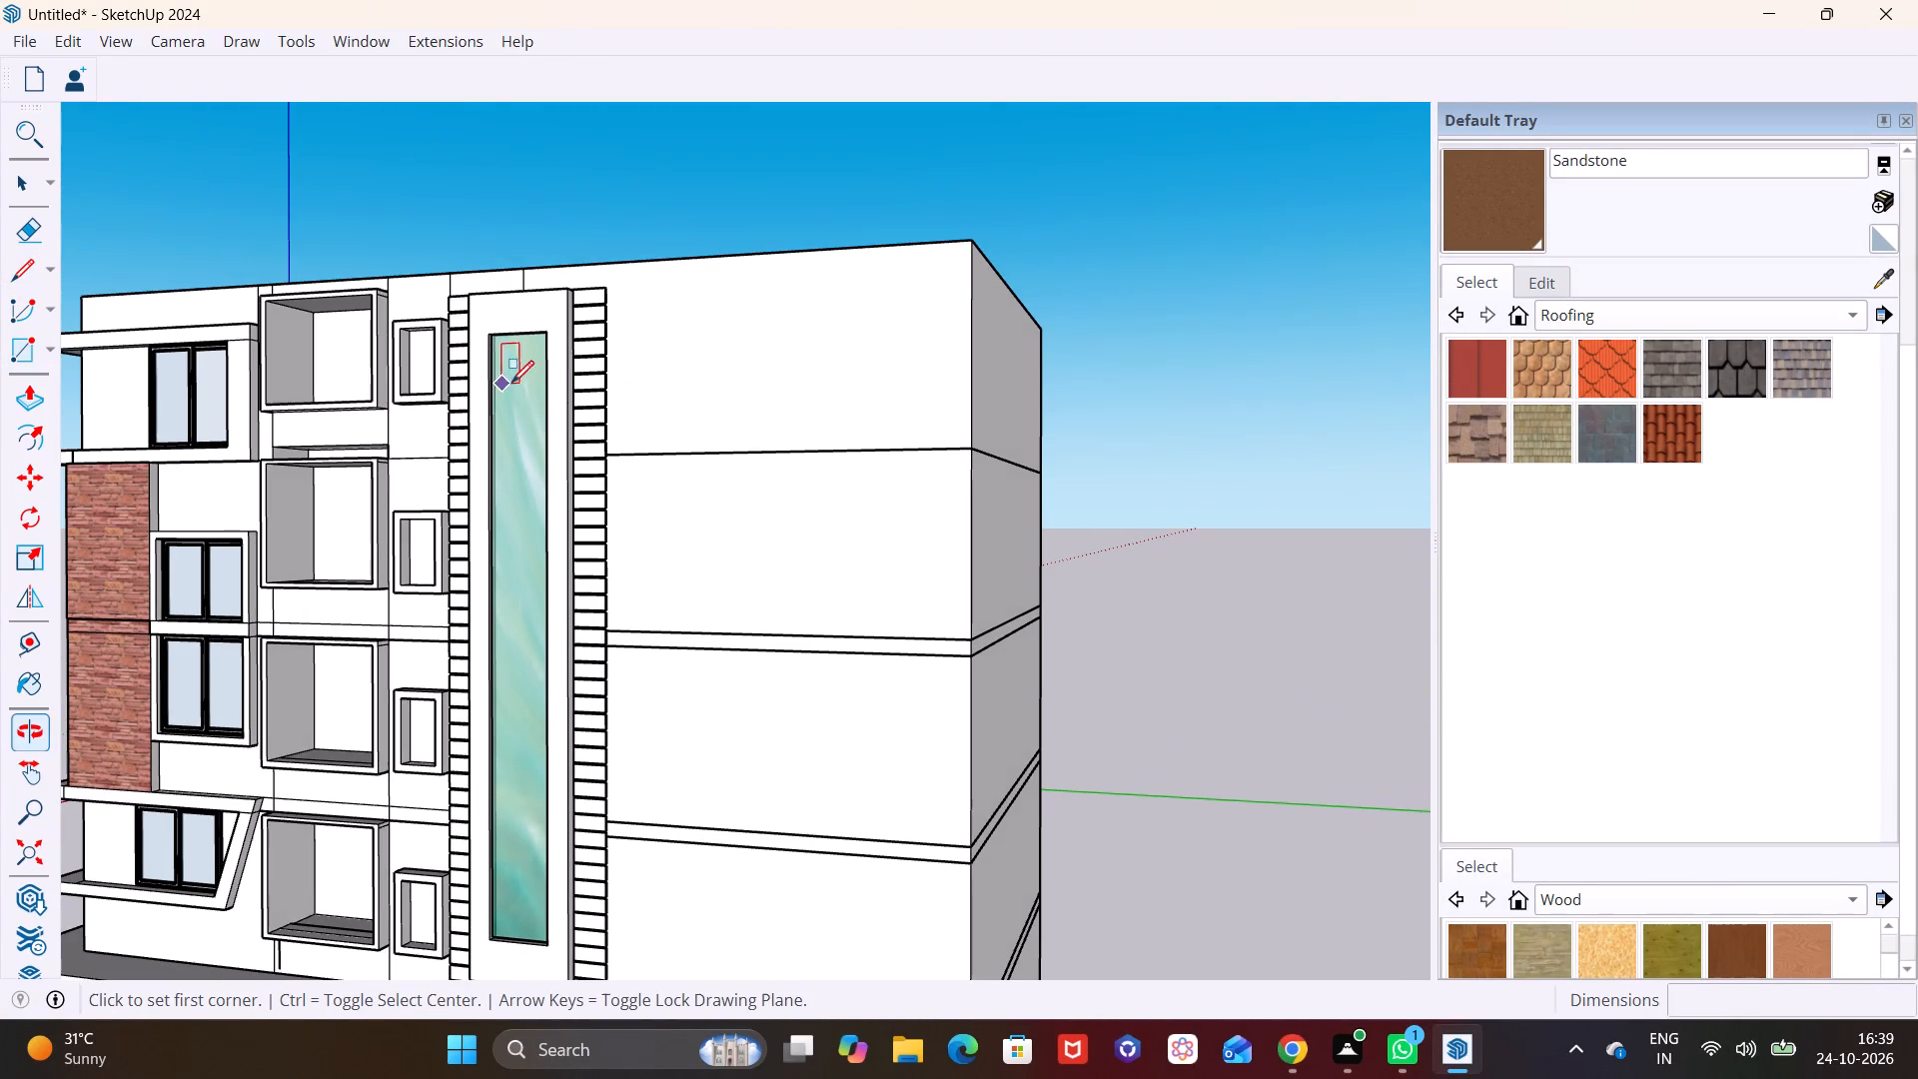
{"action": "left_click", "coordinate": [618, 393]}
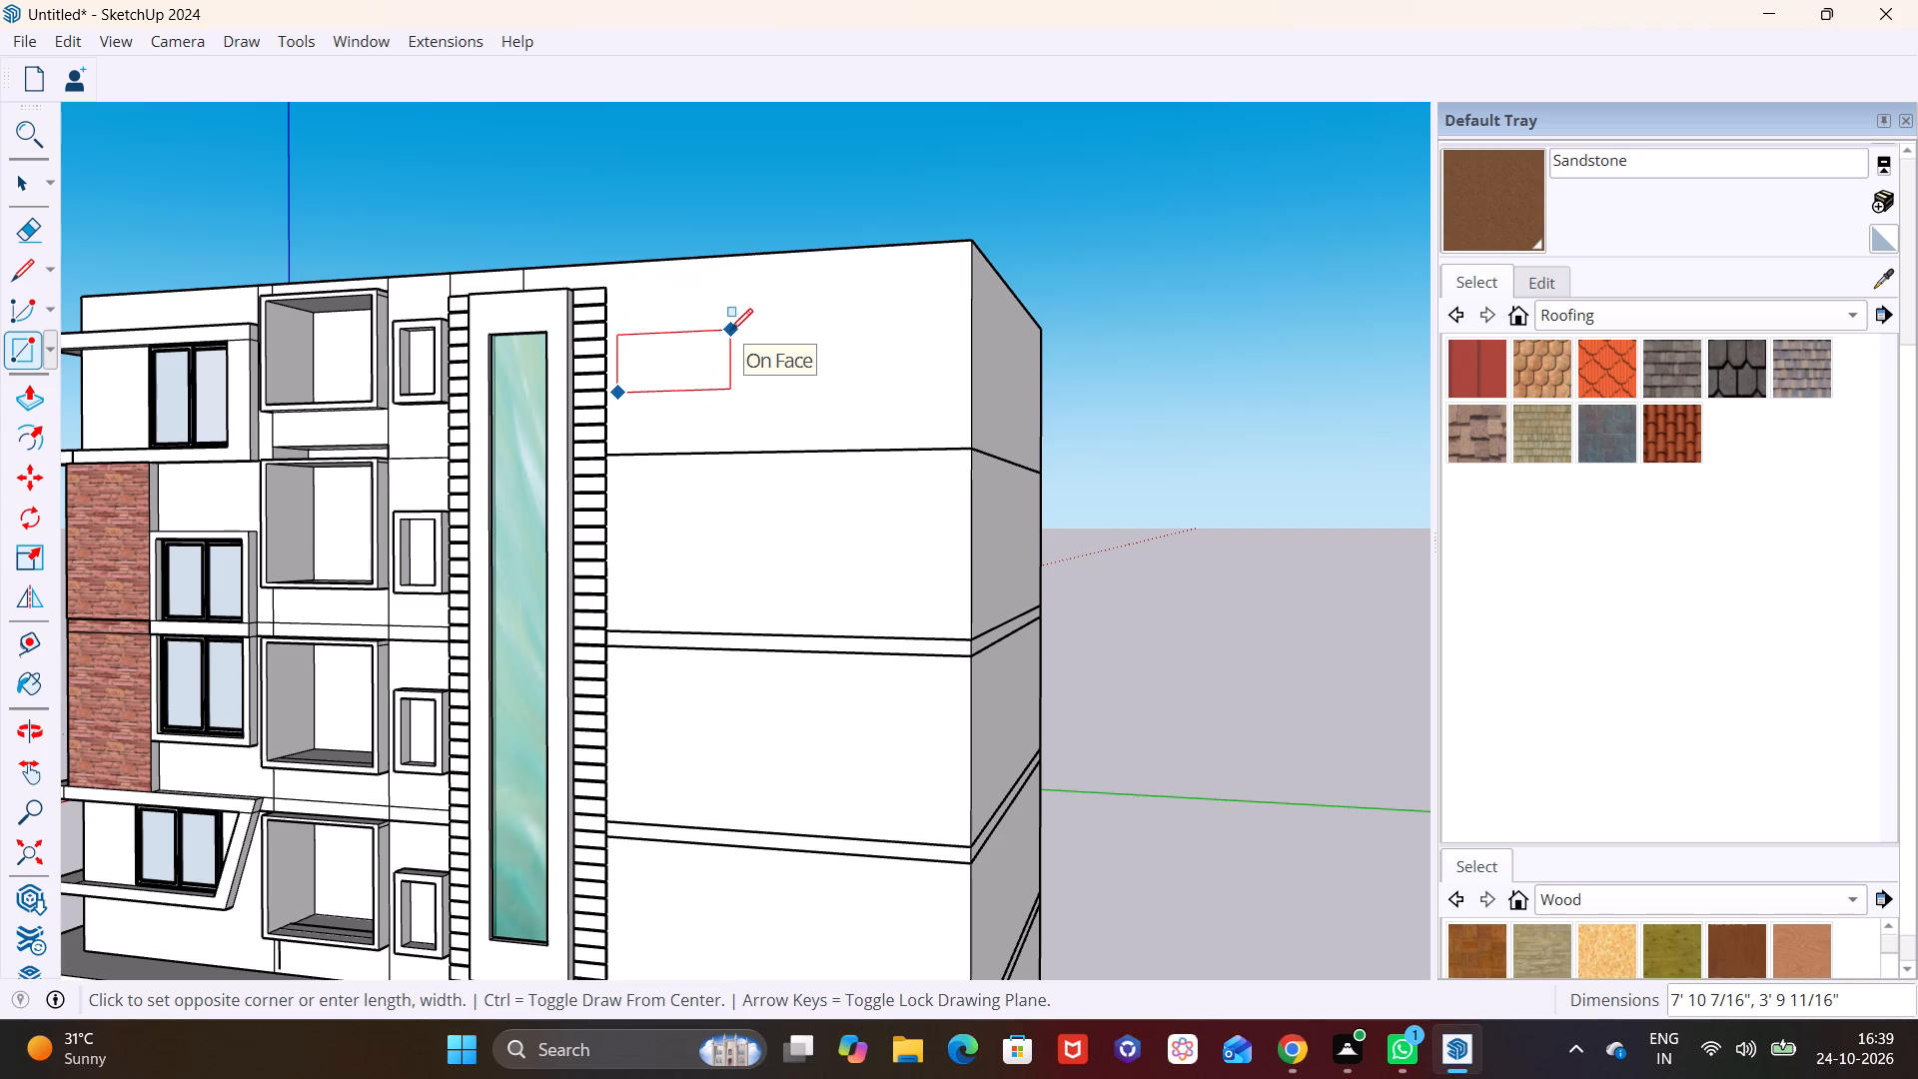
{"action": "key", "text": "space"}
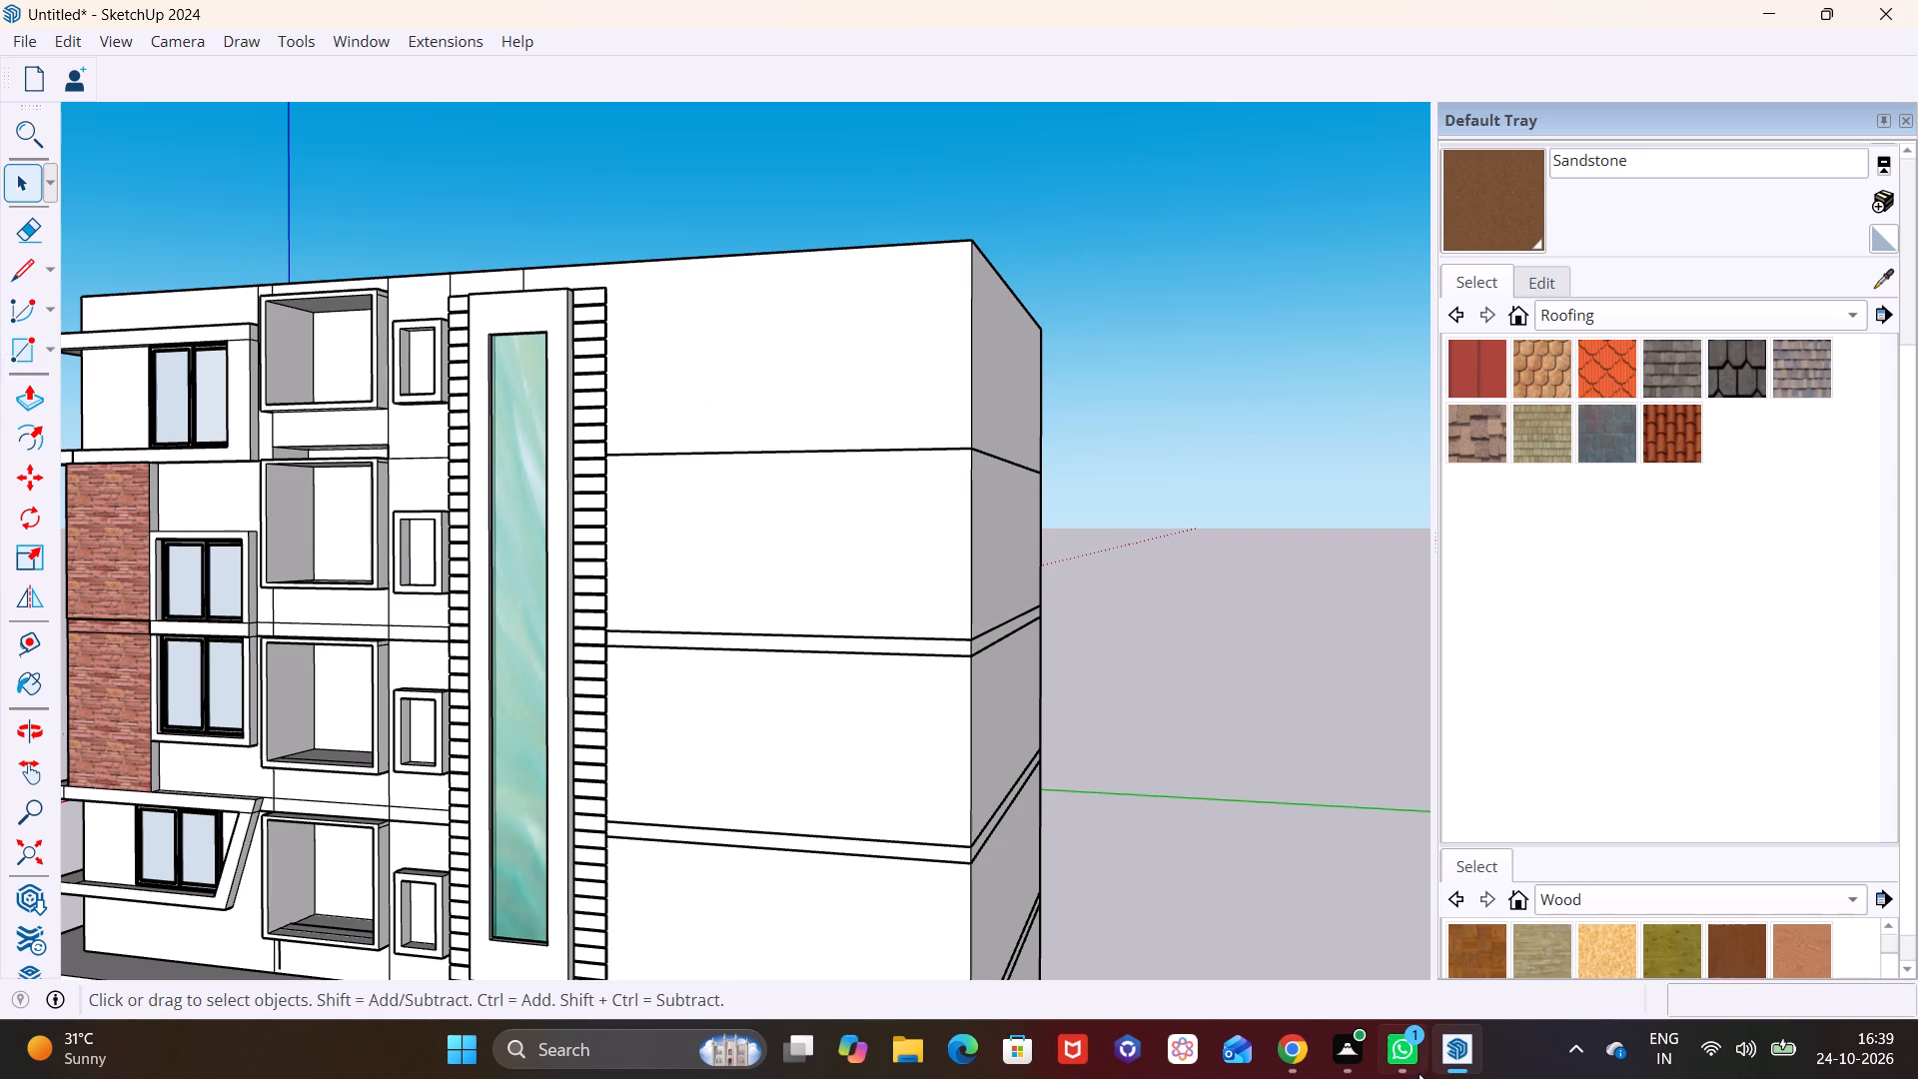
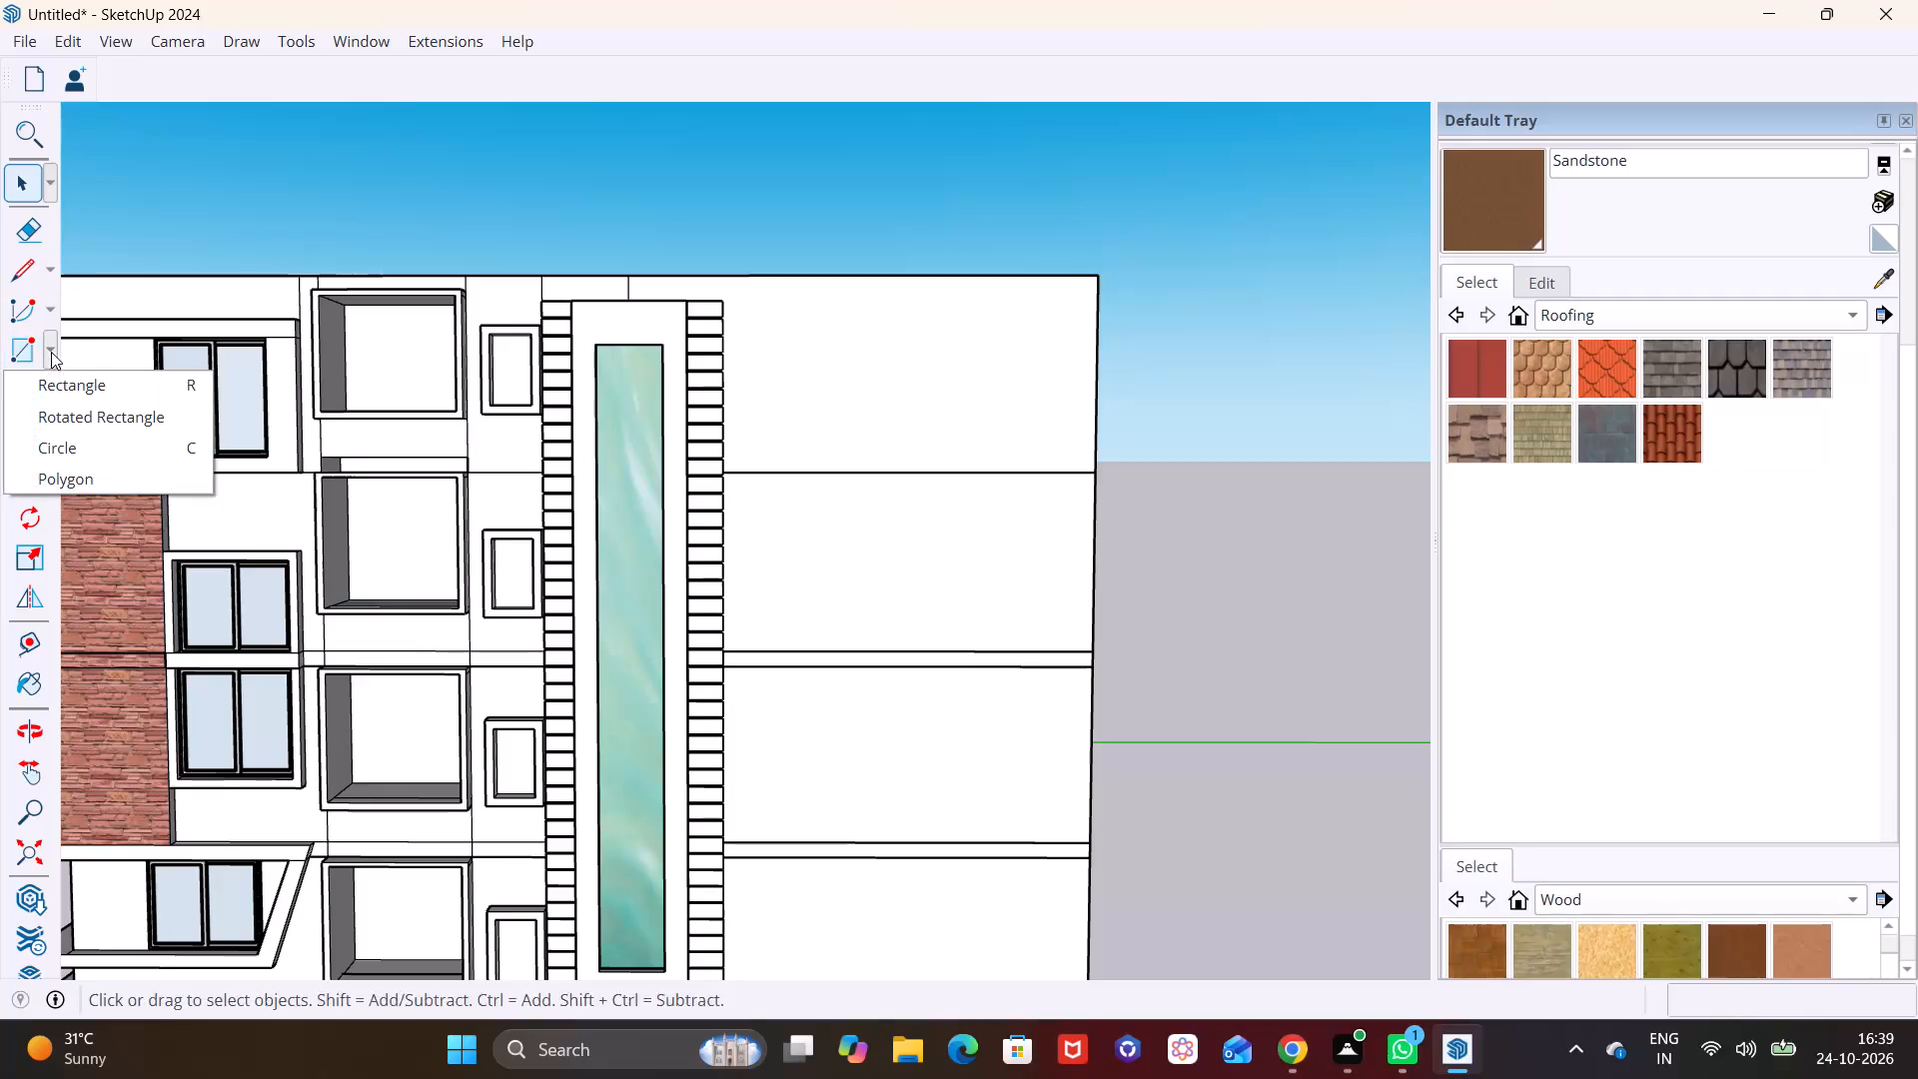
Draw a rectangle about 5.5 ft wide and 7 ft tall on the top-storey wall, beside the vertical band's strip cladding.
{"action": "left_click", "coordinate": [62, 392]}
{"action": "scroll", "coordinate": [765, 339], "scroll_direction": "up", "scroll_amount": 5}
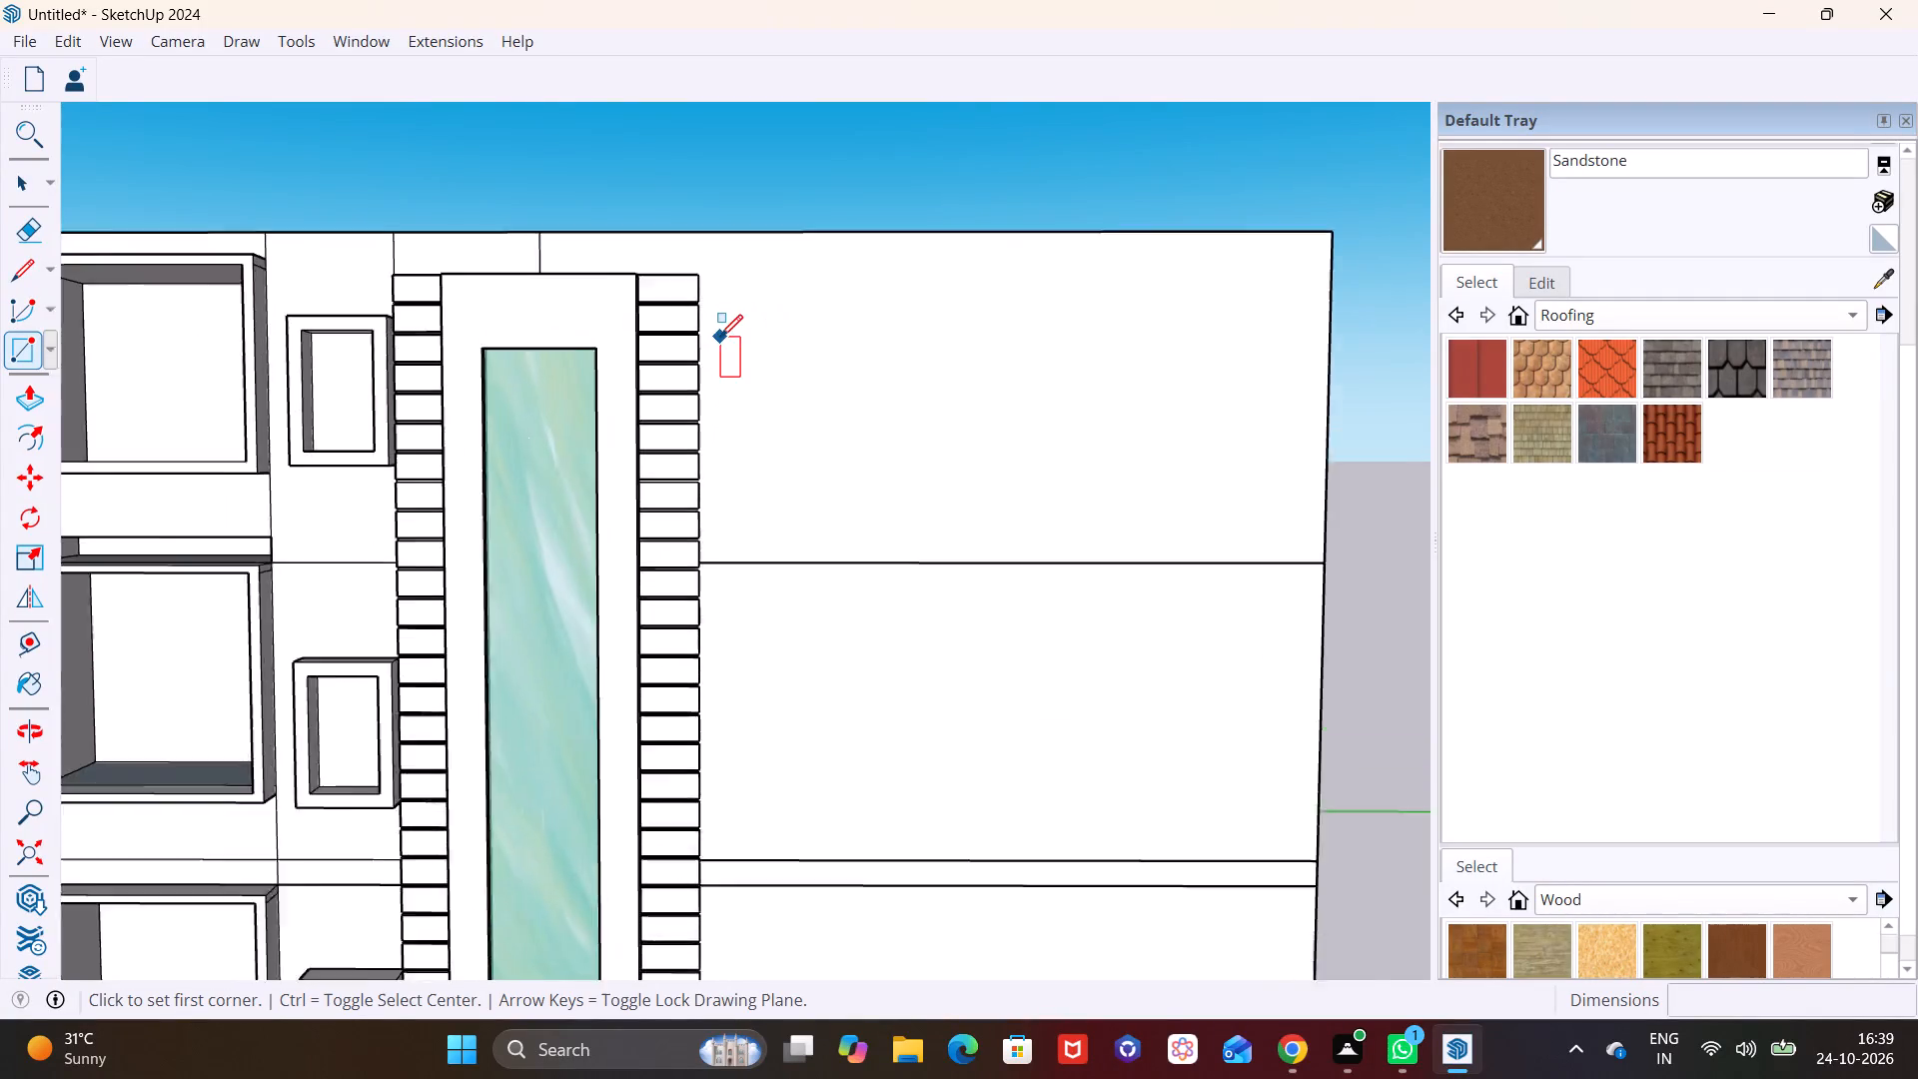
{"action": "scroll", "coordinate": [720, 337], "scroll_direction": "up", "scroll_amount": 1}
{"action": "middle_click_drag", "start_coordinate": [720, 342], "coordinate": [634, 367]}
{"action": "left_click", "coordinate": [703, 323]}
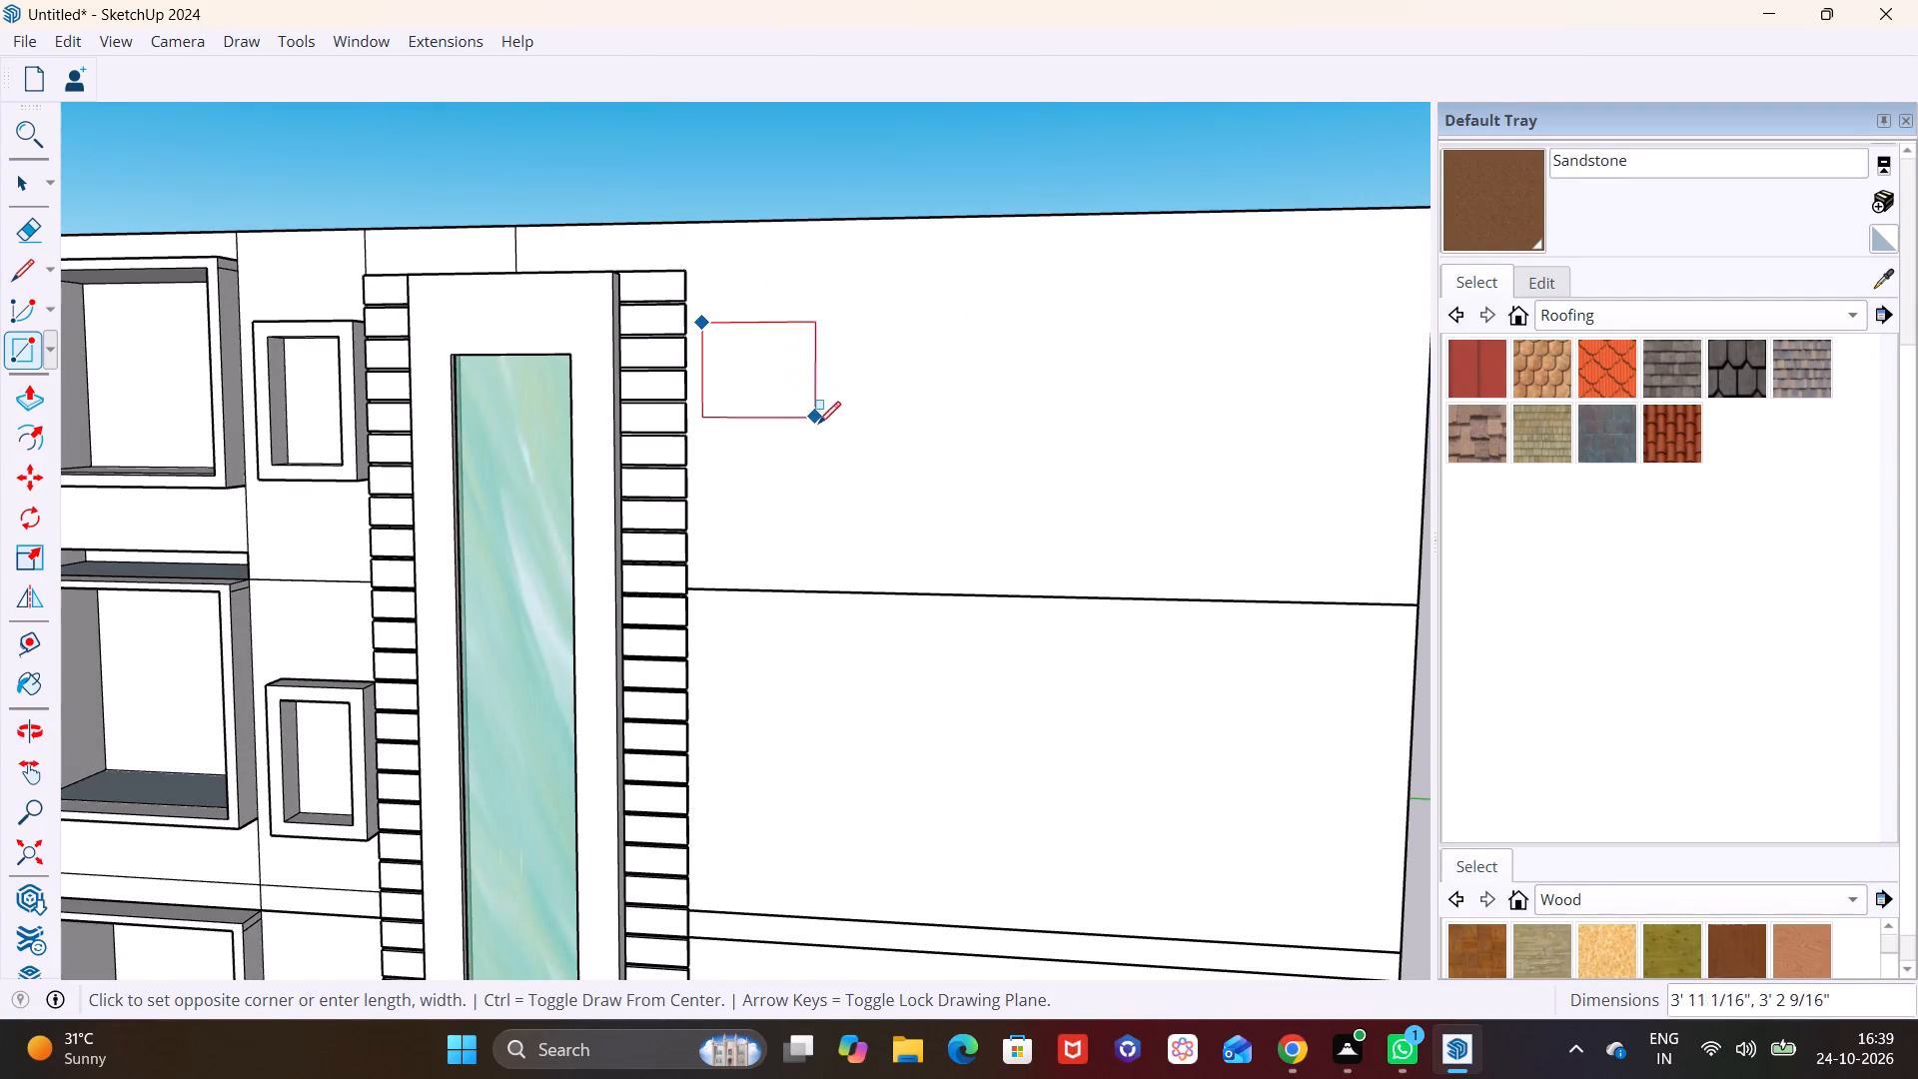
{"action": "left_click", "coordinate": [862, 527]}
Make the new wall rectangle's face and edges into a group.
{"action": "key", "text": "space"}
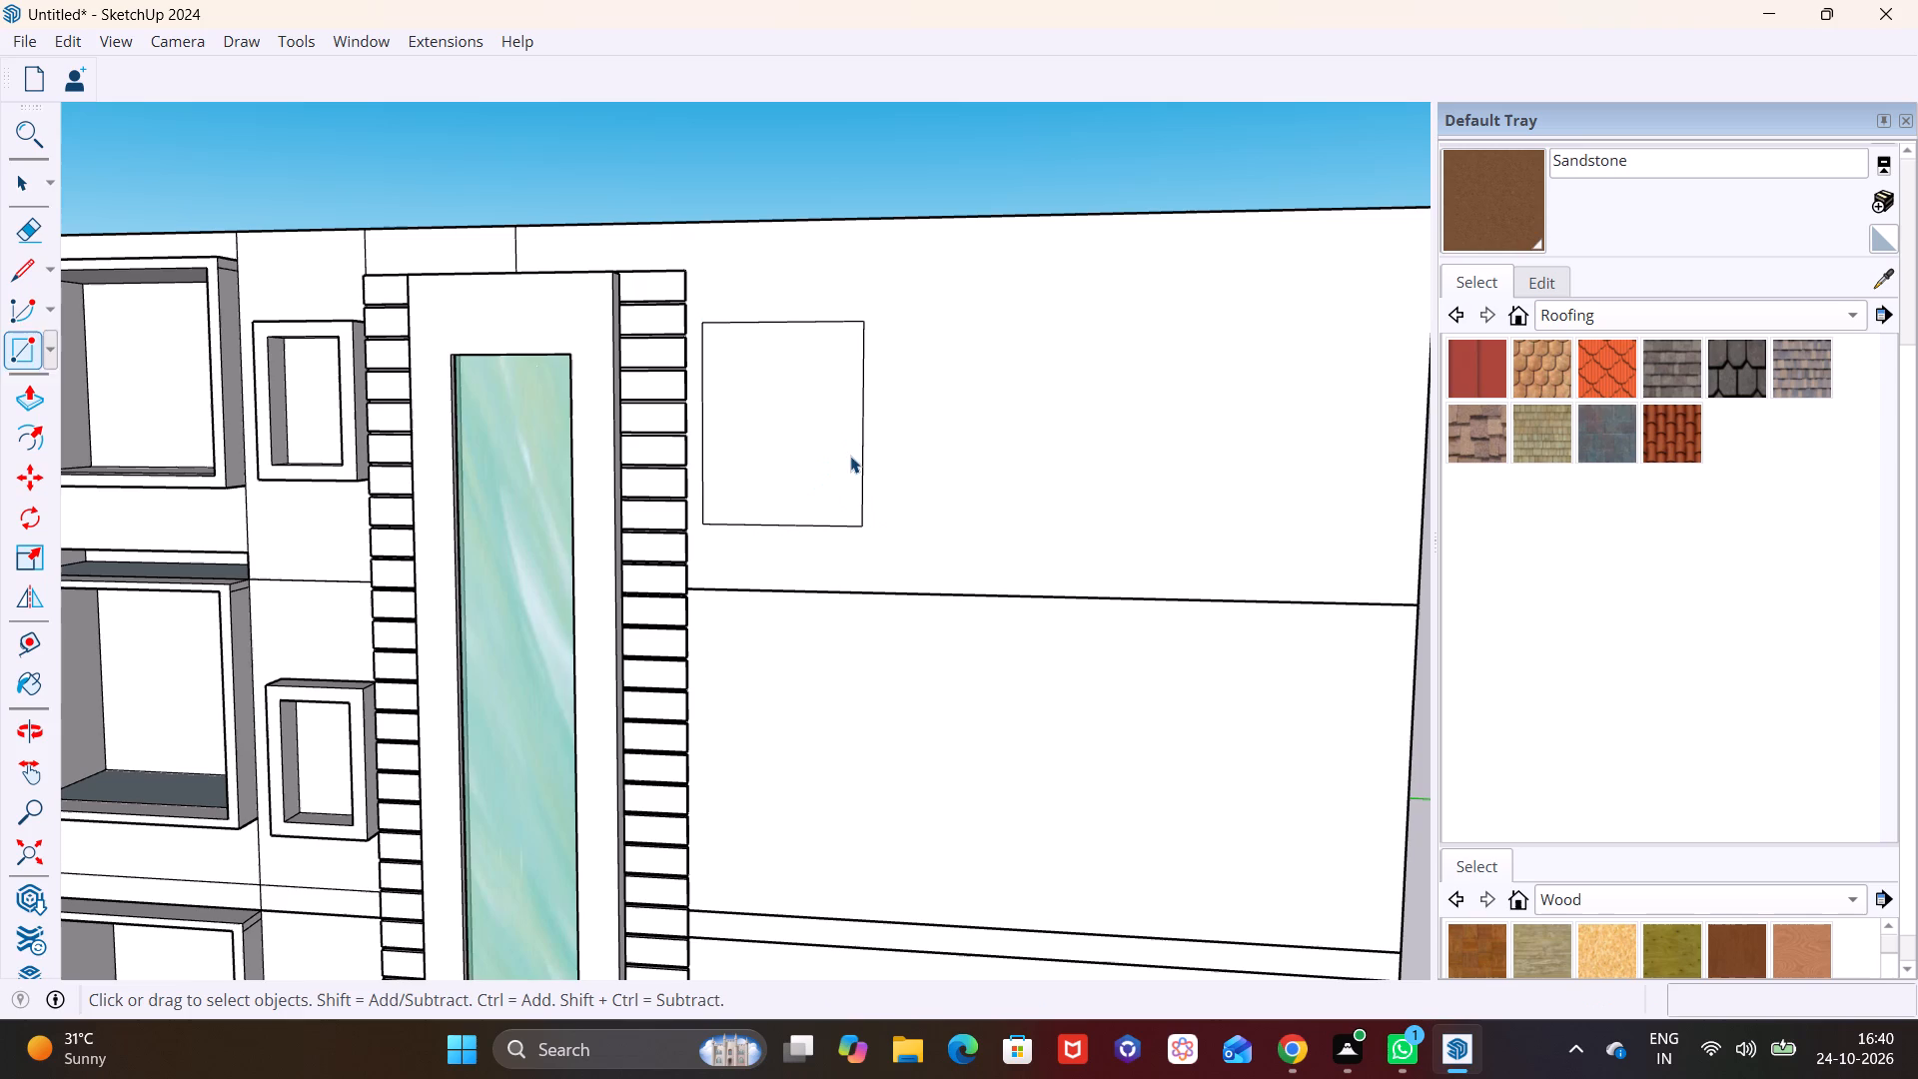
{"action": "double_click", "coordinate": [851, 437]}
{"action": "right_click", "coordinate": [760, 453]}
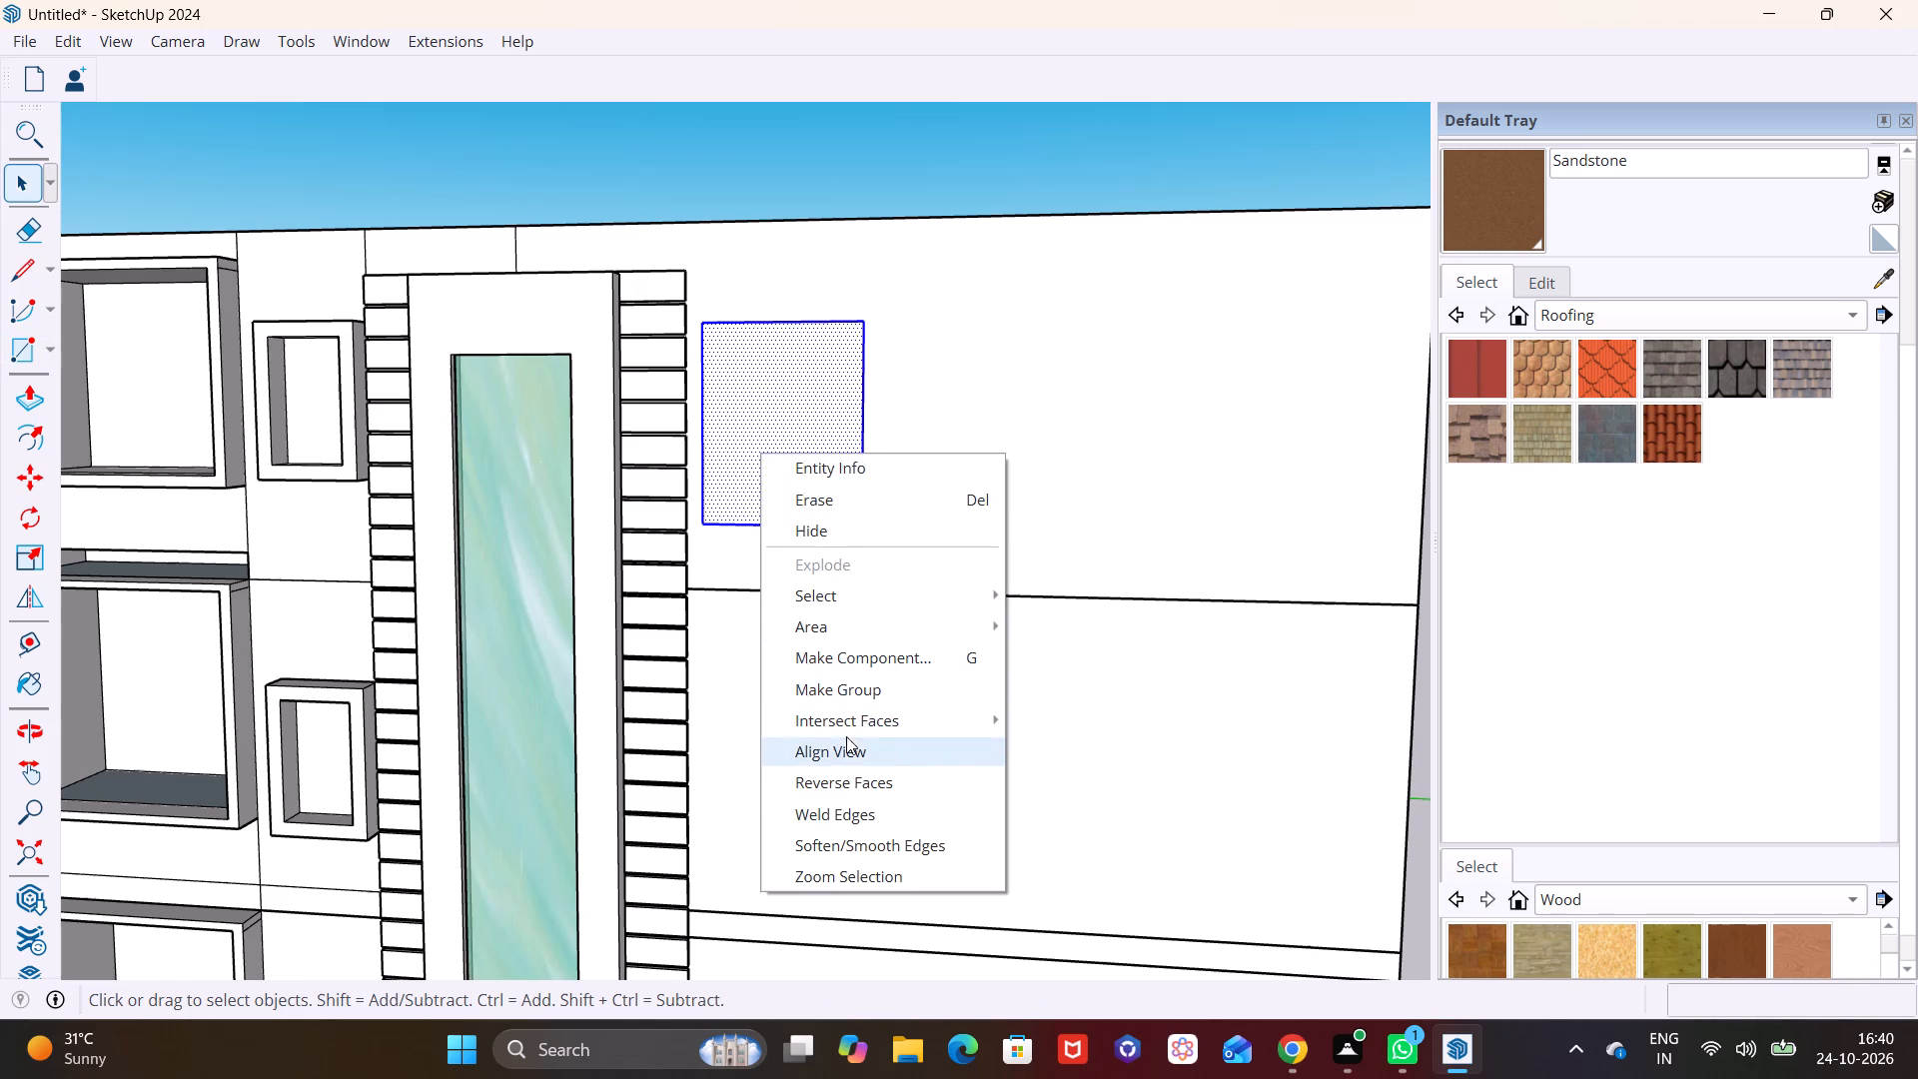
{"action": "left_click", "coordinate": [849, 685]}
Open the rectangle's group and offset its outline inward by about 5 13/16" to form a window frame border.
{"action": "scroll", "coordinate": [806, 652], "scroll_direction": "down", "scroll_amount": 12}
{"action": "middle_click_drag", "start_coordinate": [803, 651], "coordinate": [768, 404], "text": "shift"}
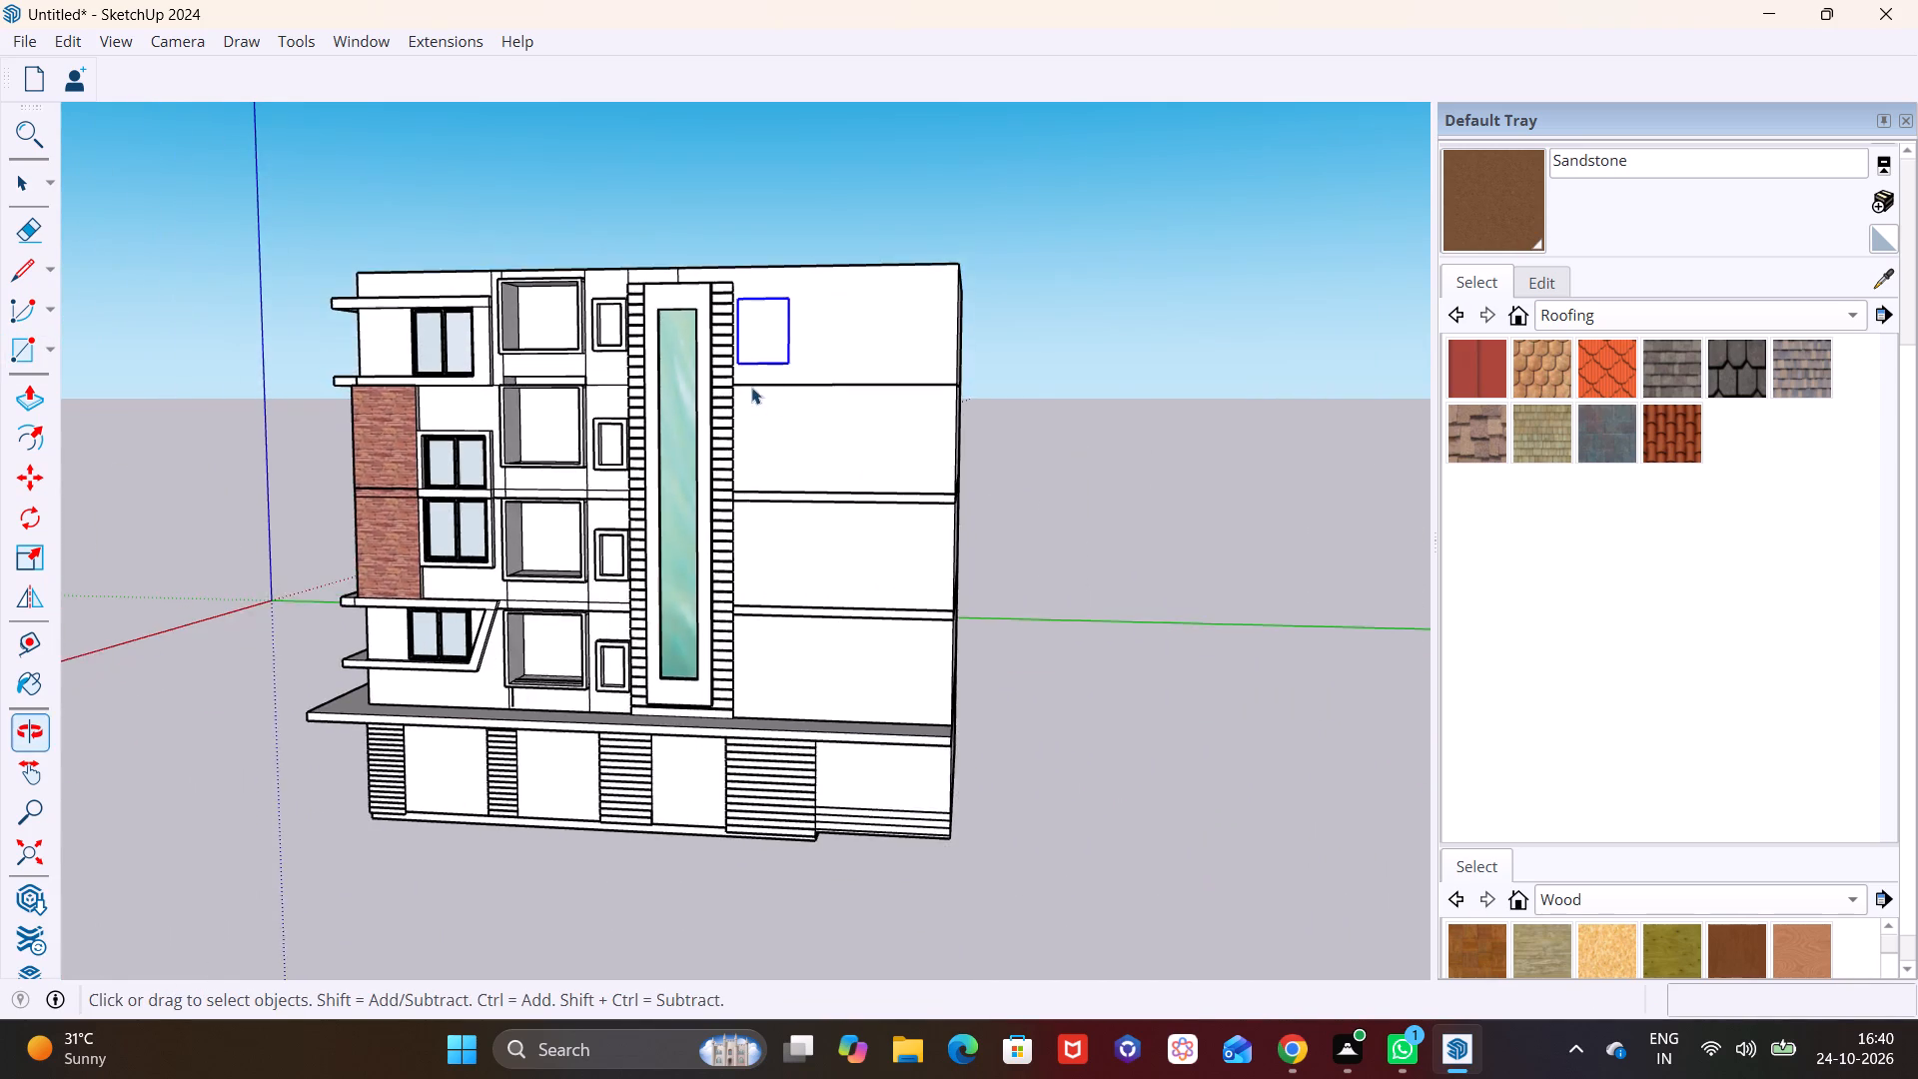
{"action": "scroll", "coordinate": [747, 381], "scroll_direction": "up", "scroll_amount": 6}
{"action": "middle_click_drag", "start_coordinate": [812, 359], "coordinate": [674, 434]}
{"action": "scroll", "coordinate": [683, 318], "scroll_direction": "up", "scroll_amount": 10}
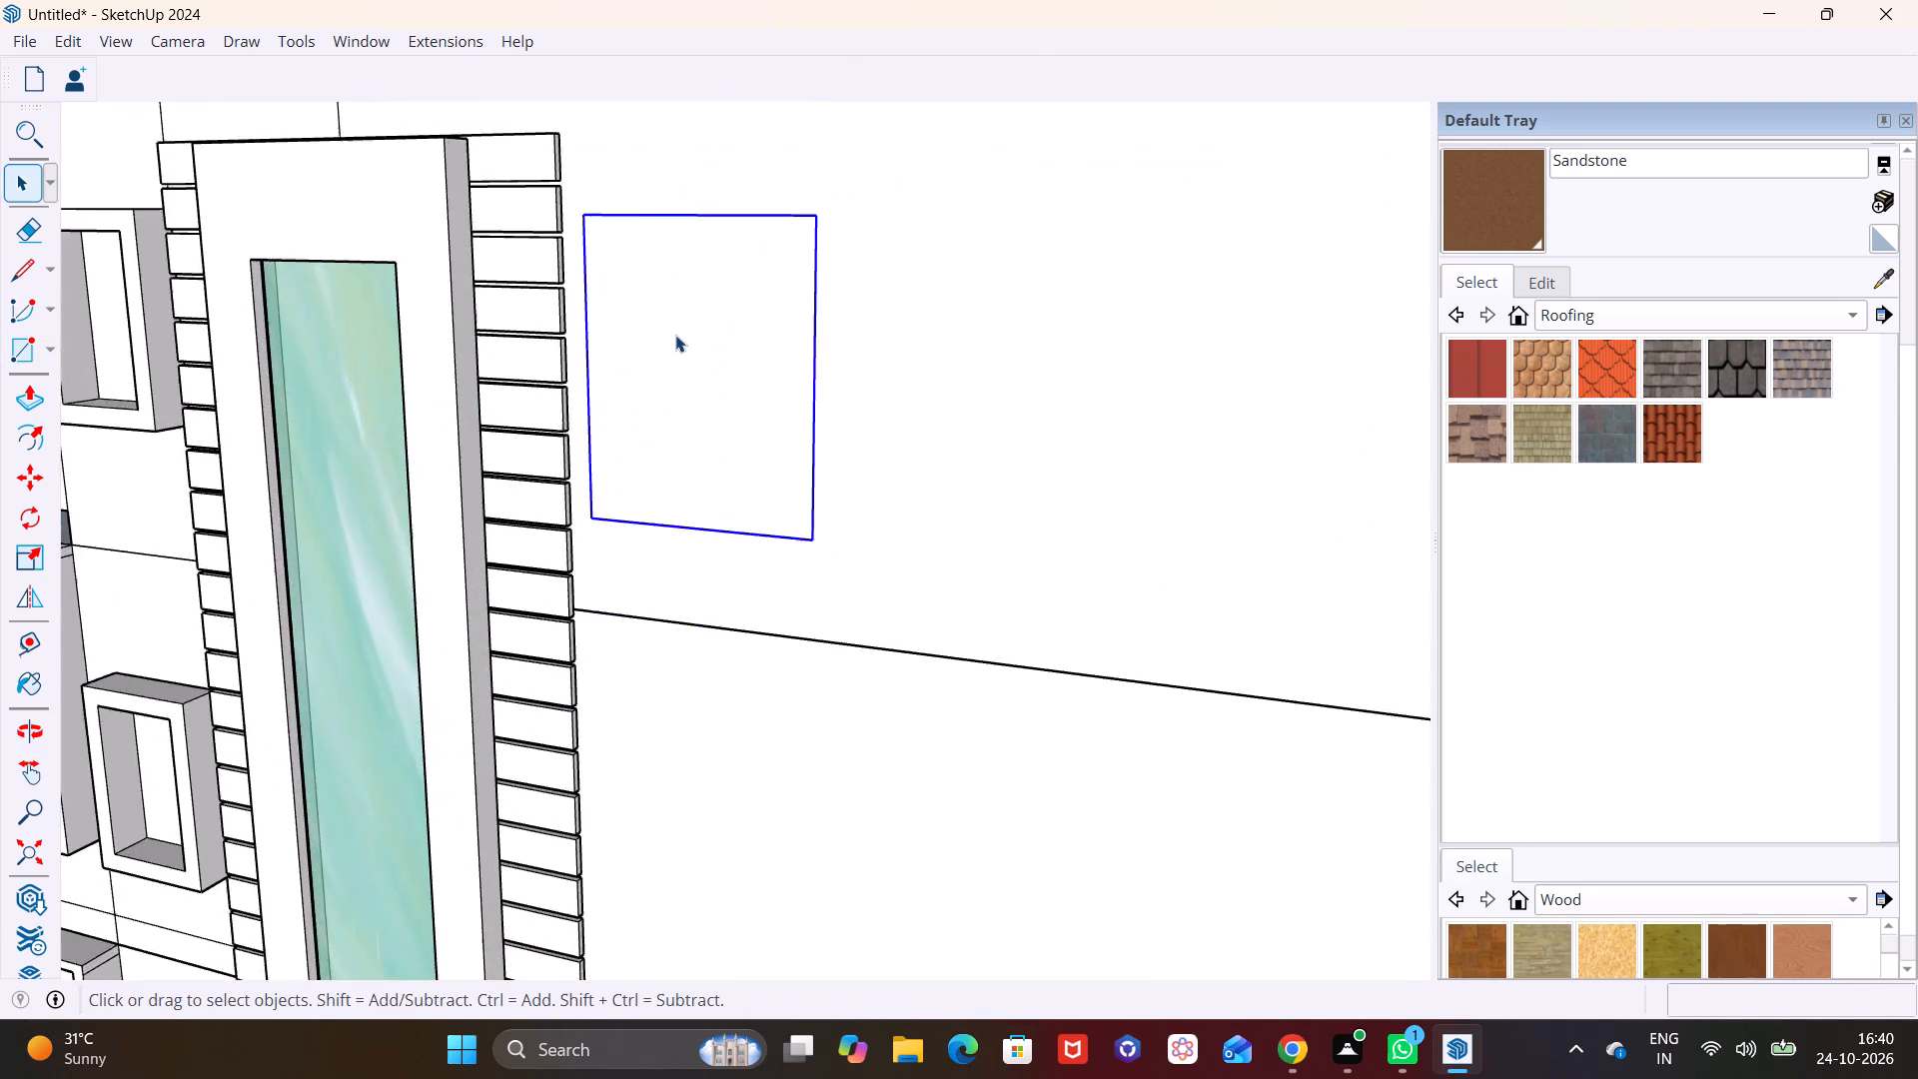
{"action": "middle_click_drag", "start_coordinate": [686, 352], "coordinate": [750, 414], "text": "shift"}
{"action": "scroll", "coordinate": [761, 443], "scroll_direction": "up", "scroll_amount": 2}
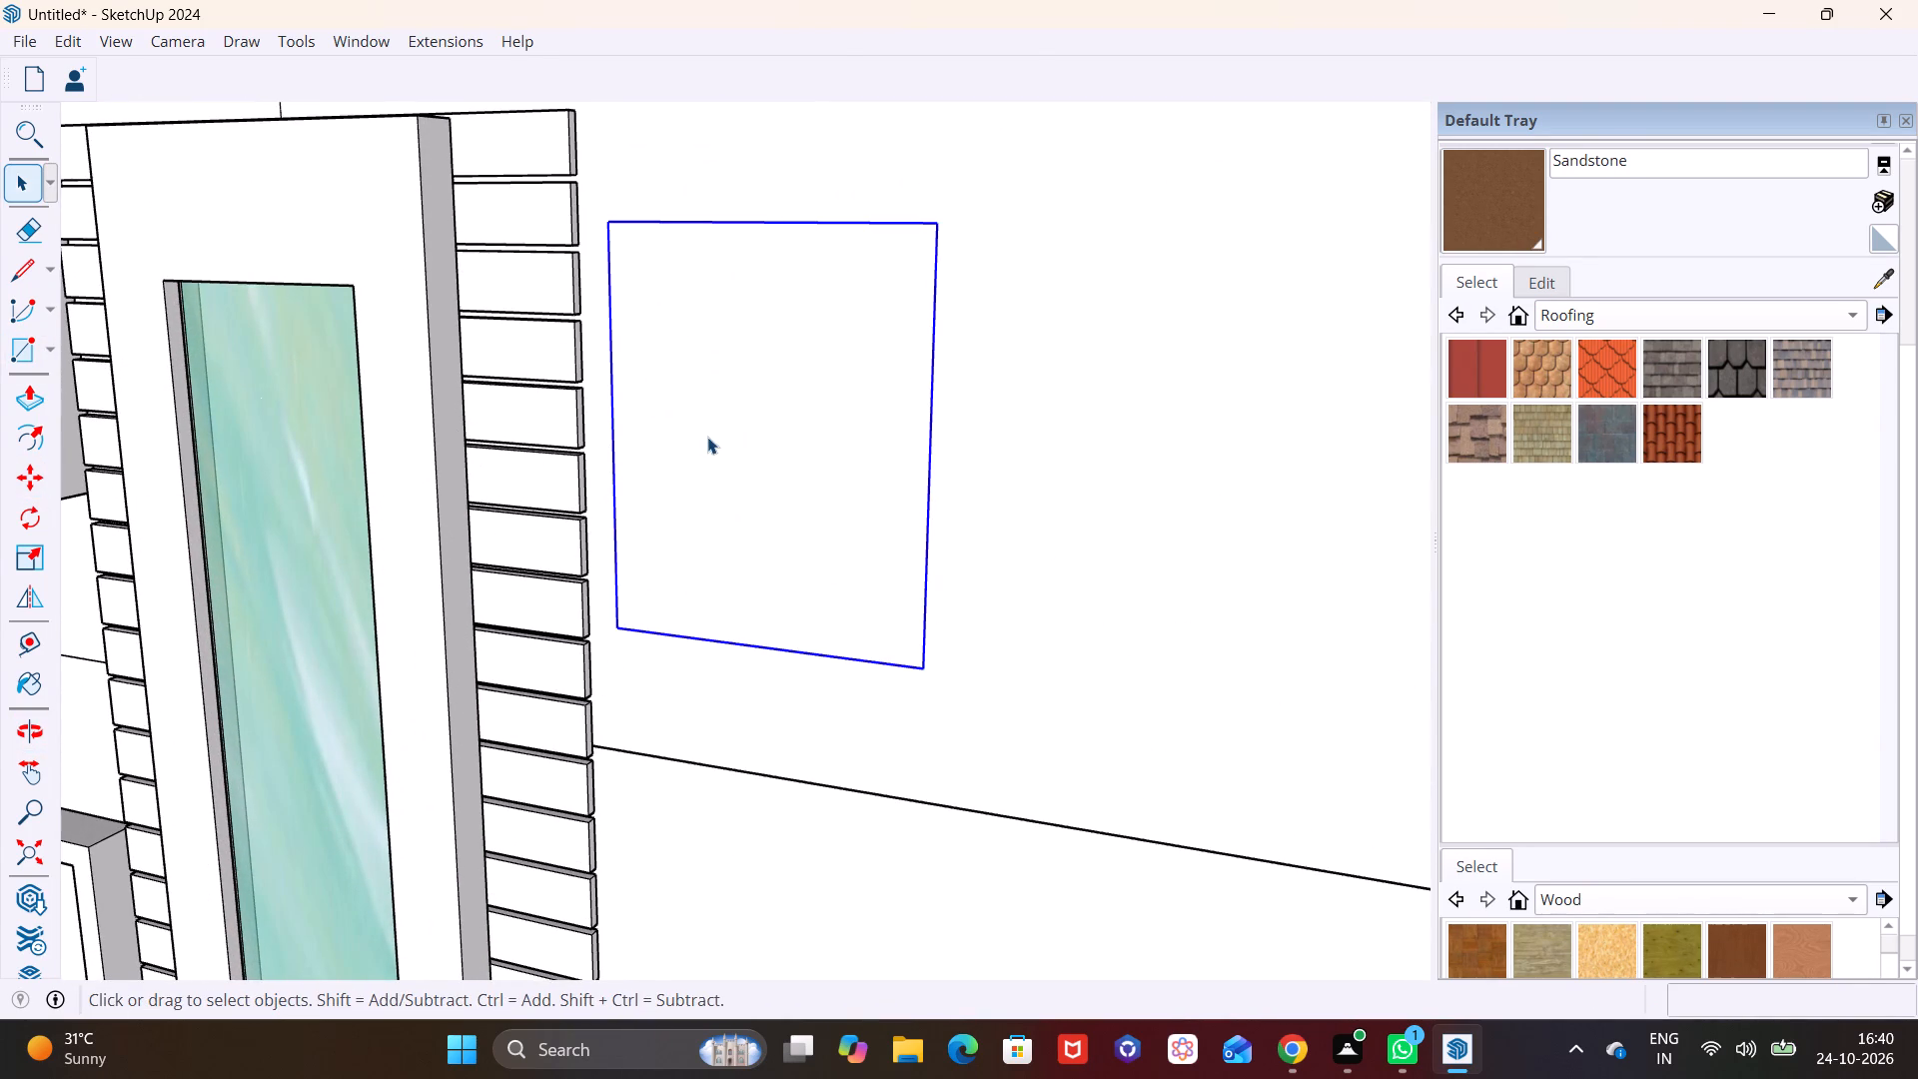
{"action": "left_click", "coordinate": [707, 437]}
{"action": "triple_click", "coordinate": [717, 432]}
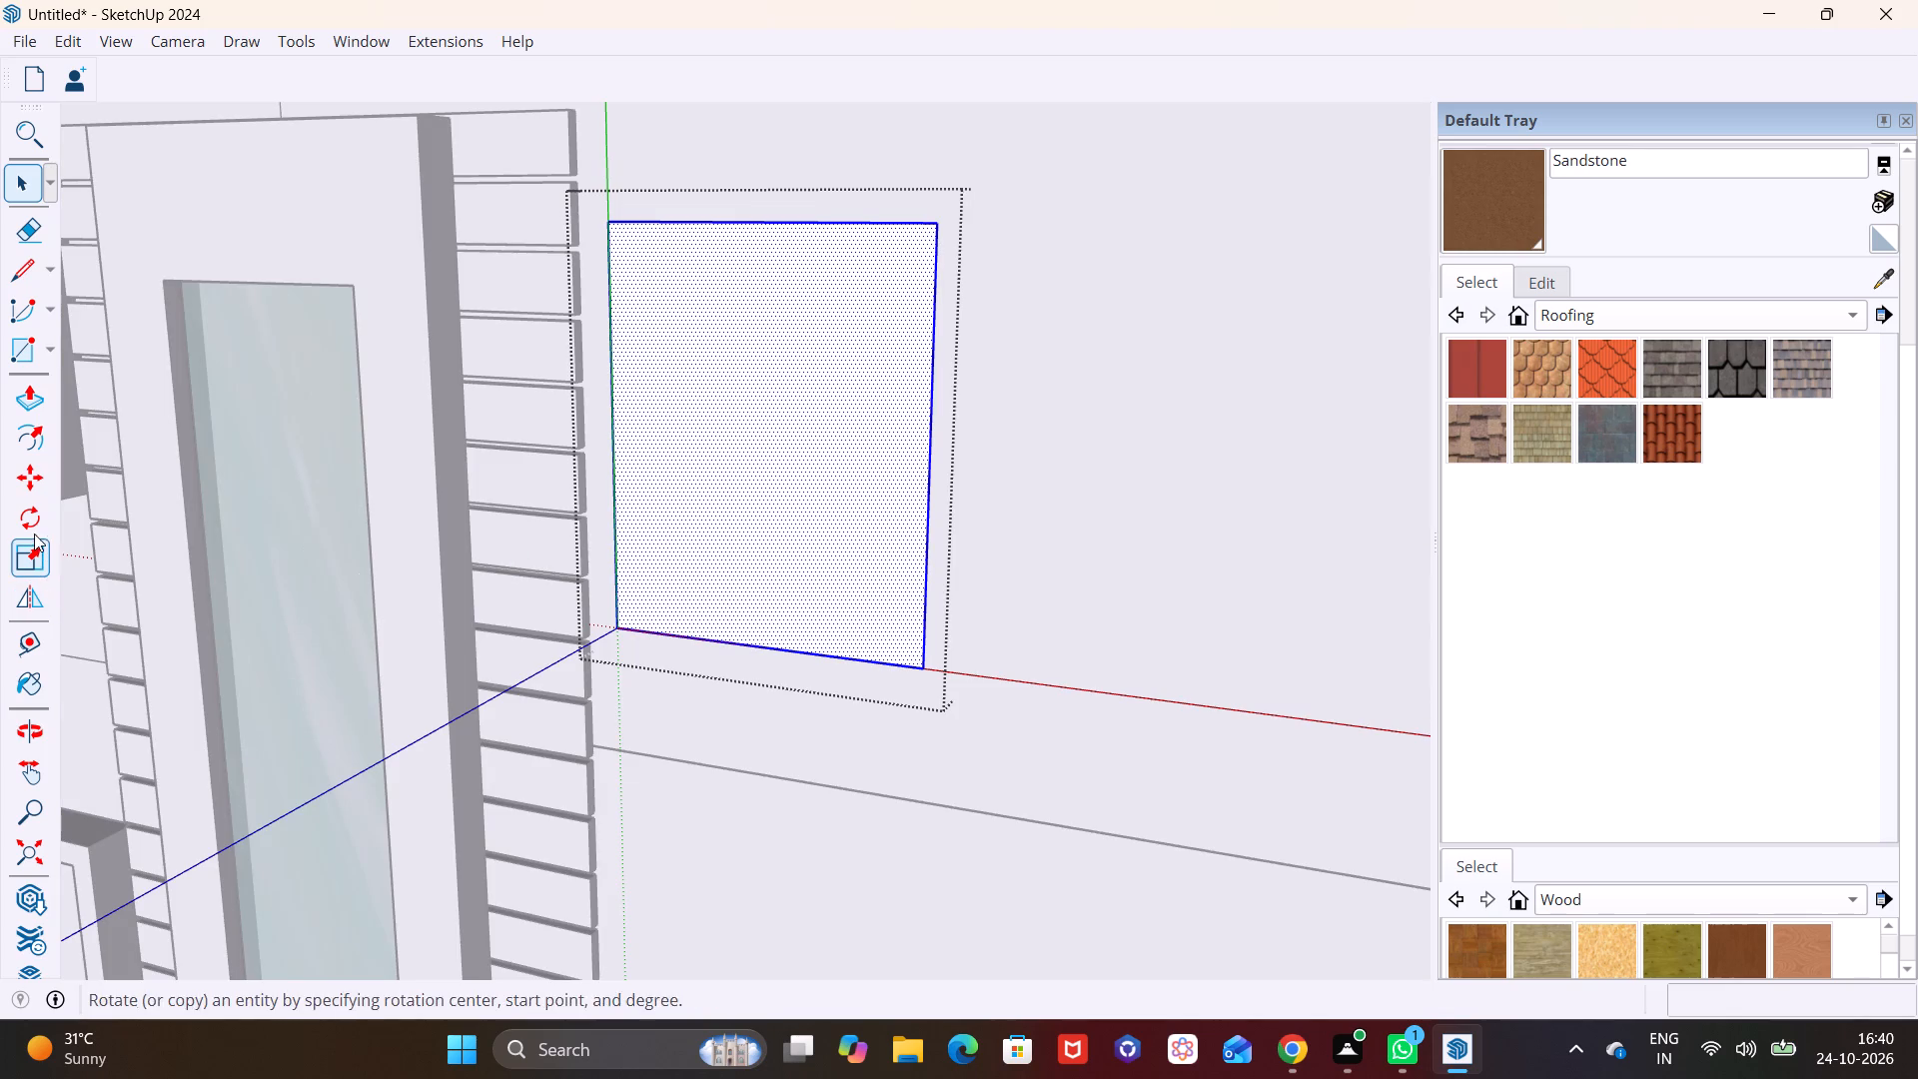
{"action": "left_click", "coordinate": [29, 440]}
{"action": "left_click", "coordinate": [719, 443]}
{"action": "scroll", "coordinate": [757, 459], "scroll_direction": "up", "scroll_amount": 1}
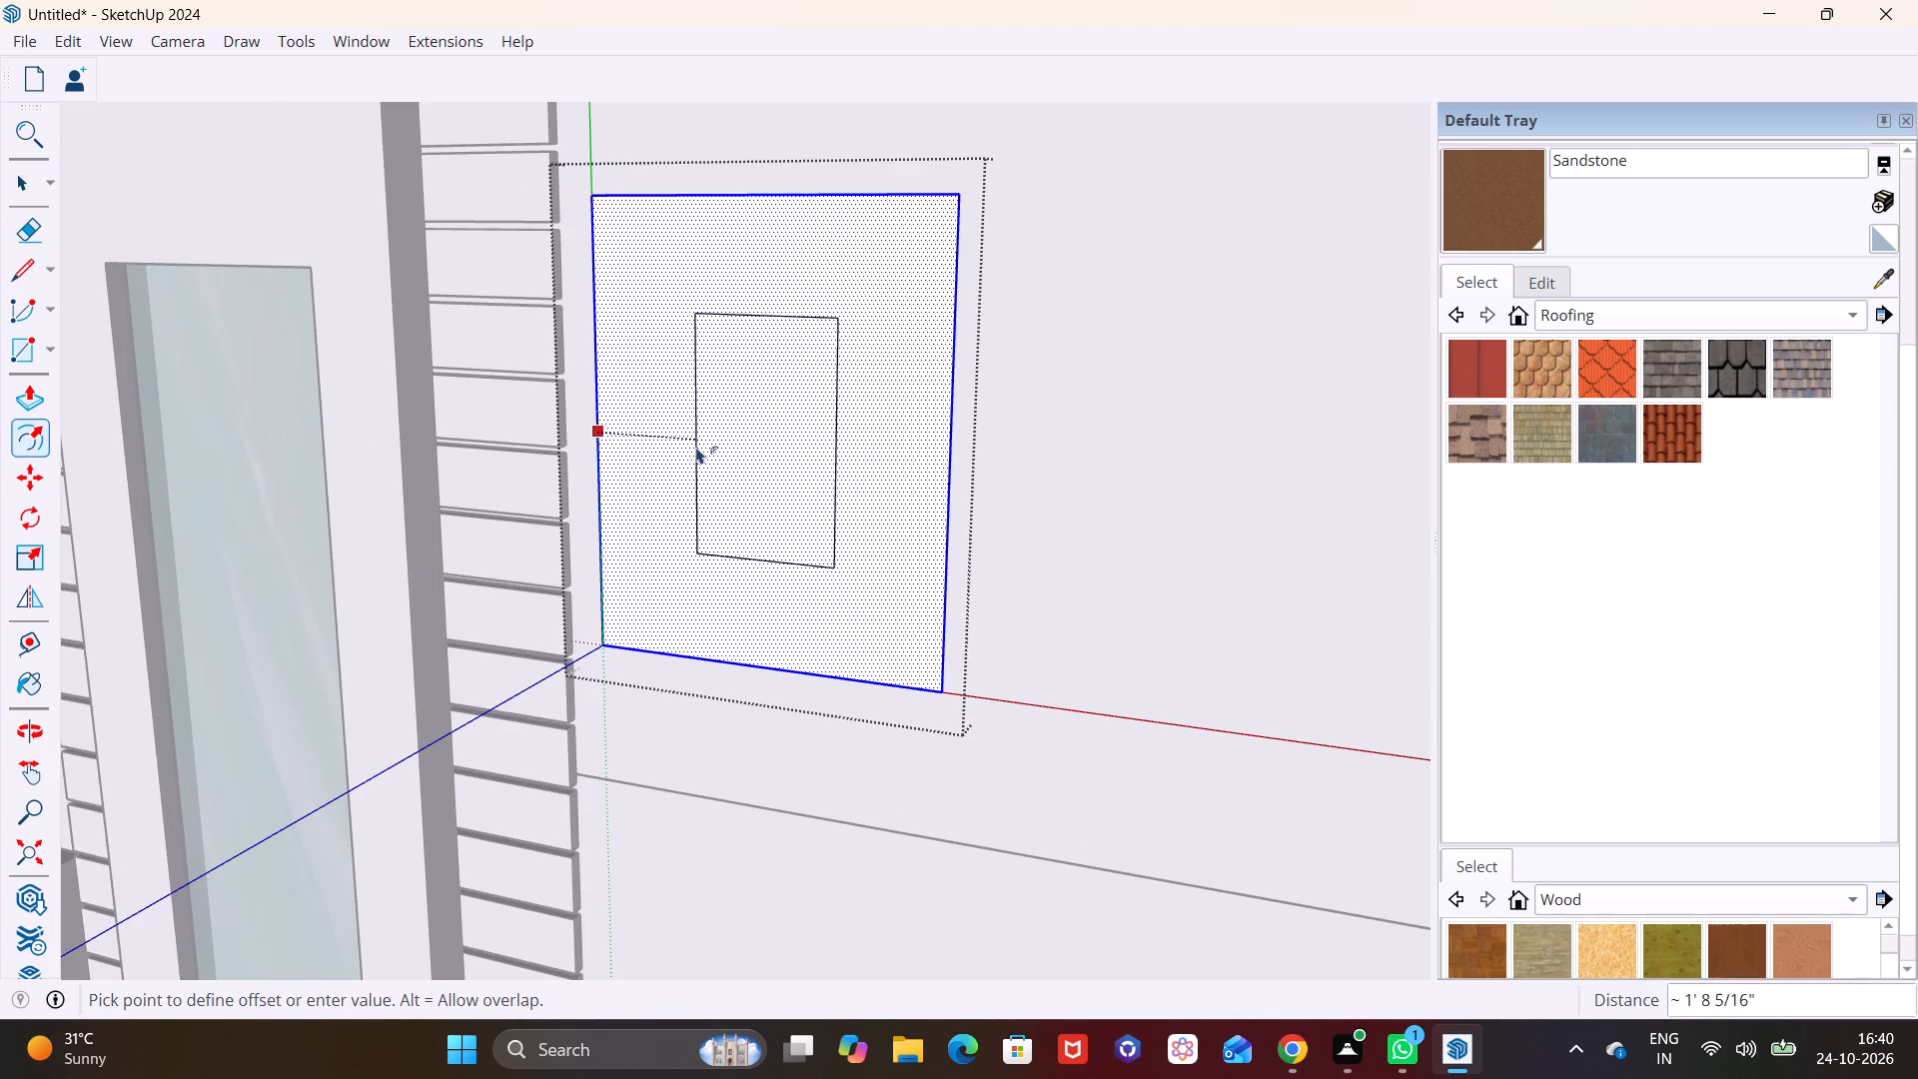
{"action": "left_click", "coordinate": [625, 417]}
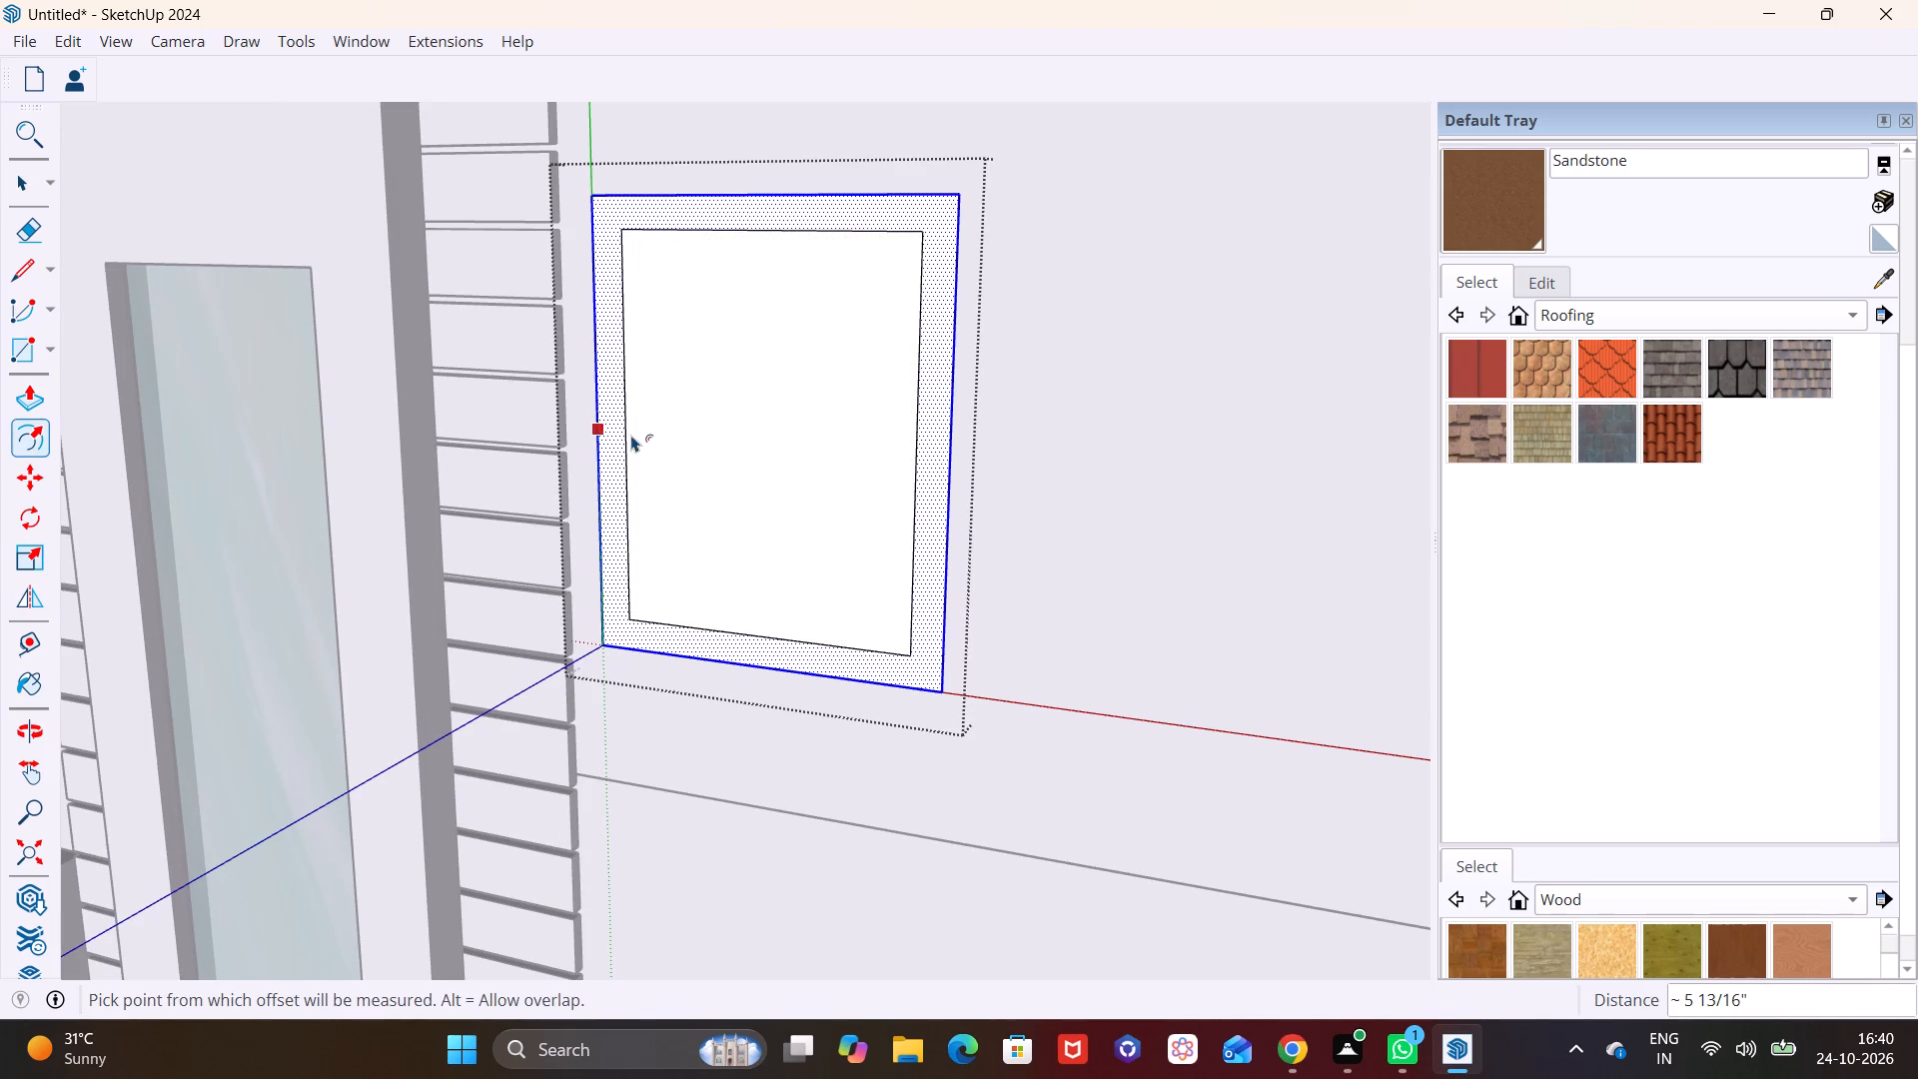
Extrude the frame border outward from the wall by about 1' 3 5/8".
{"action": "scroll", "coordinate": [647, 438], "scroll_direction": "down", "scroll_amount": 6}
{"action": "middle_click_drag", "start_coordinate": [660, 451], "coordinate": [384, 489]}
{"action": "scroll", "coordinate": [654, 442], "scroll_direction": "up", "scroll_amount": 3}
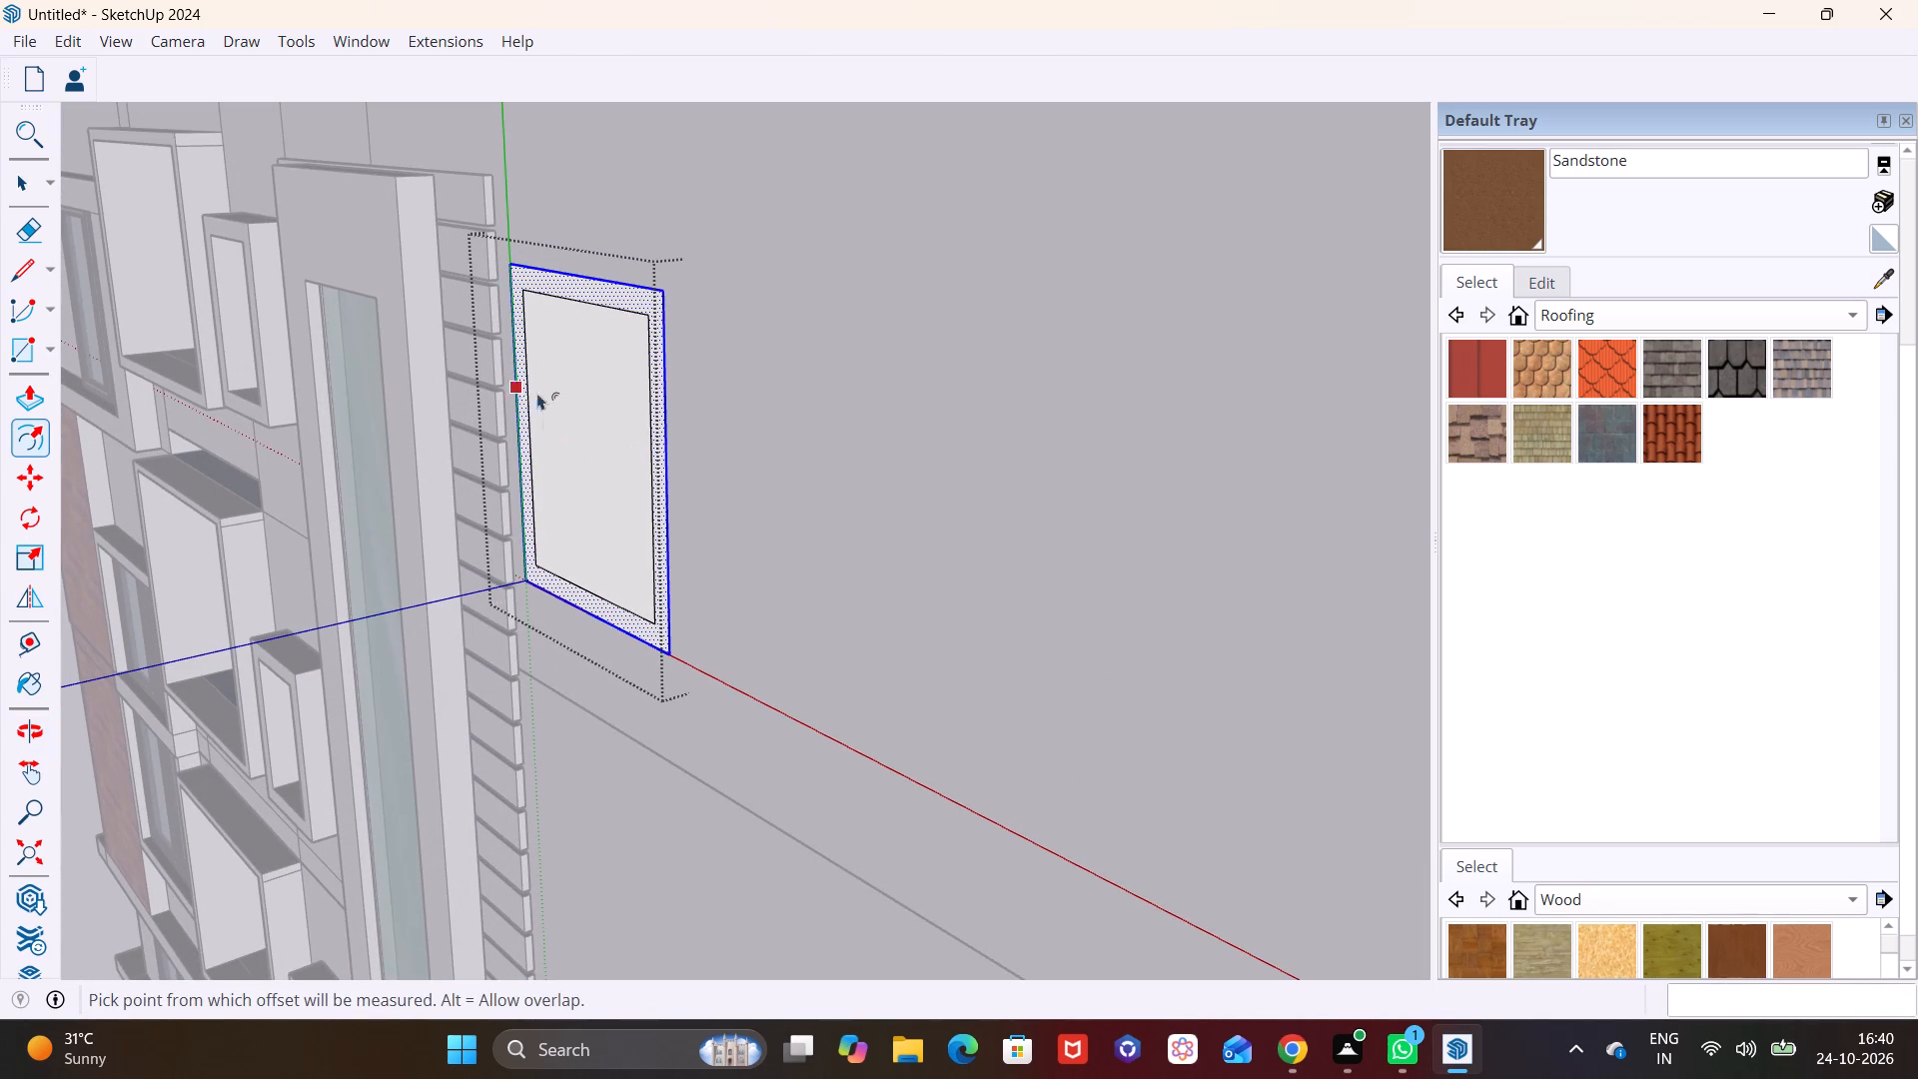
{"action": "key", "text": "space"}
{"action": "left_click", "coordinate": [43, 426]}
{"action": "left_click", "coordinate": [37, 378]}
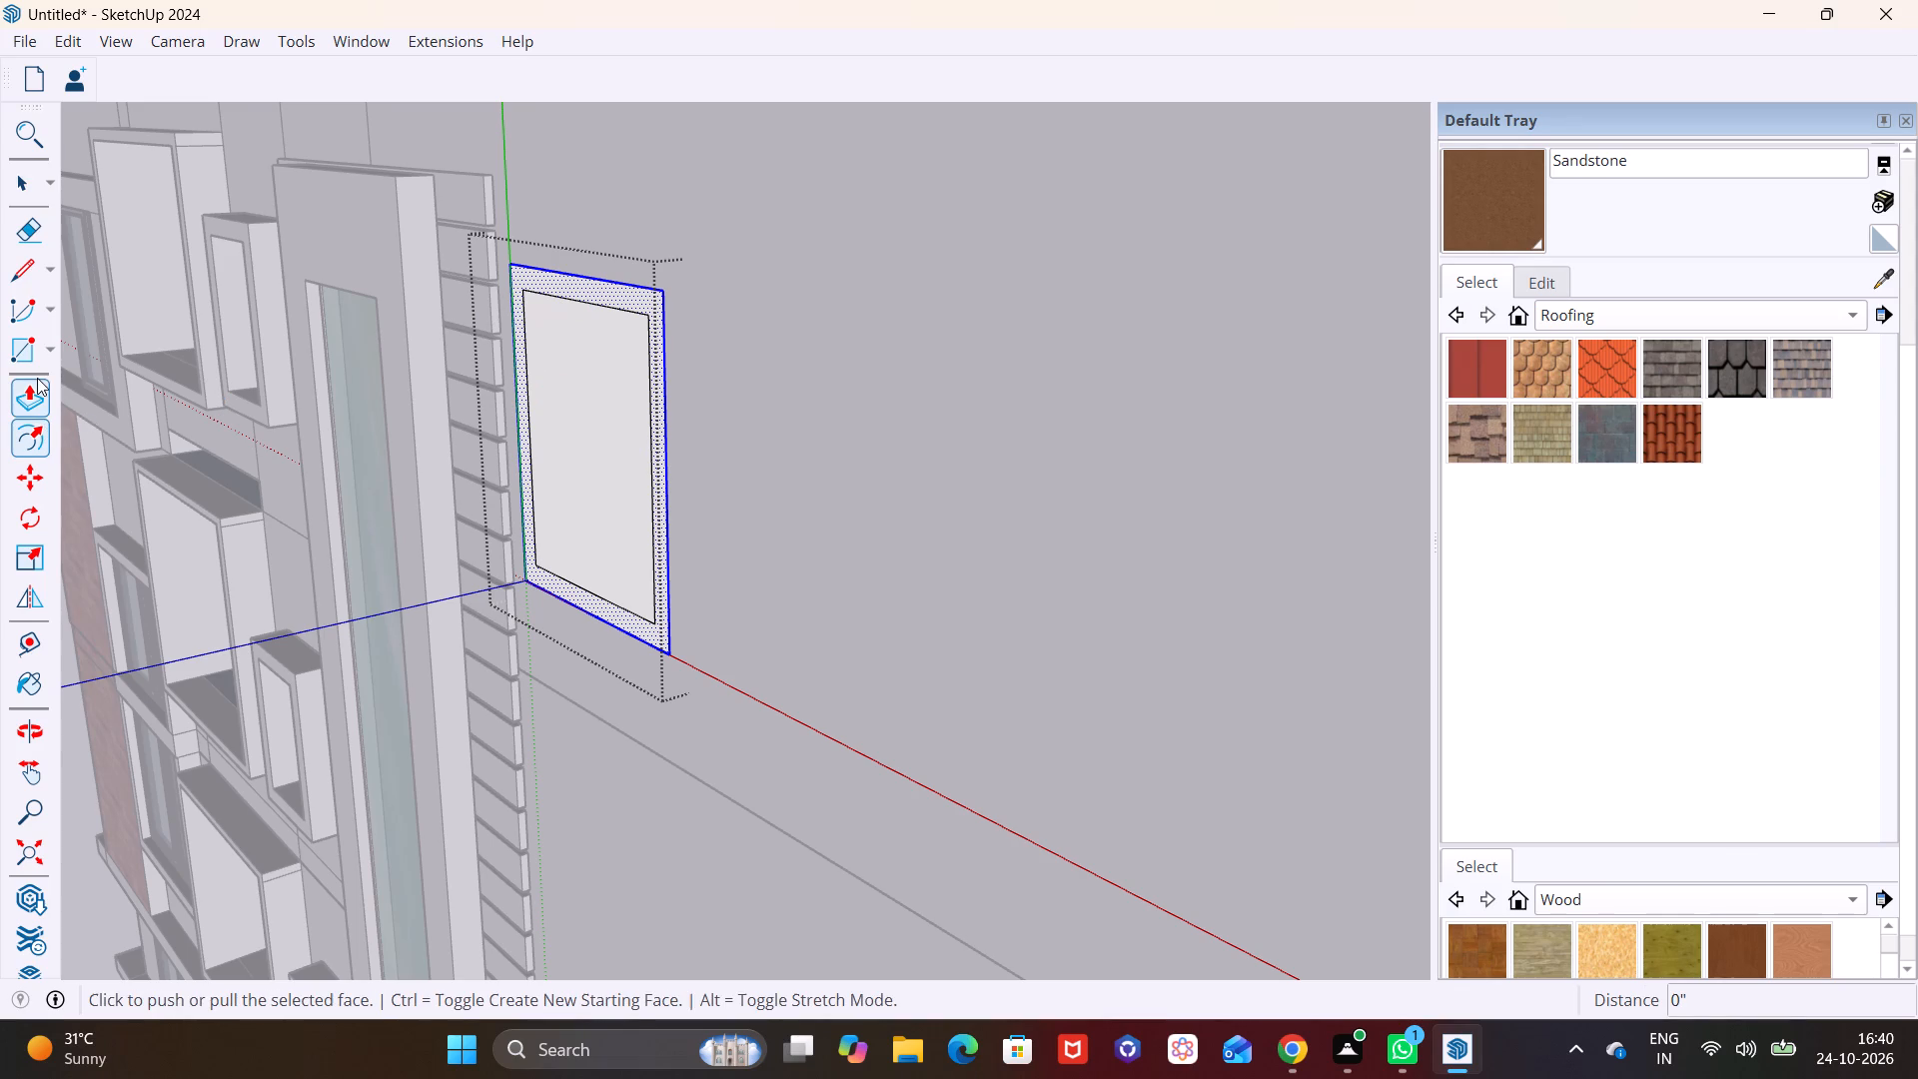
{"action": "left_click", "coordinate": [601, 284]}
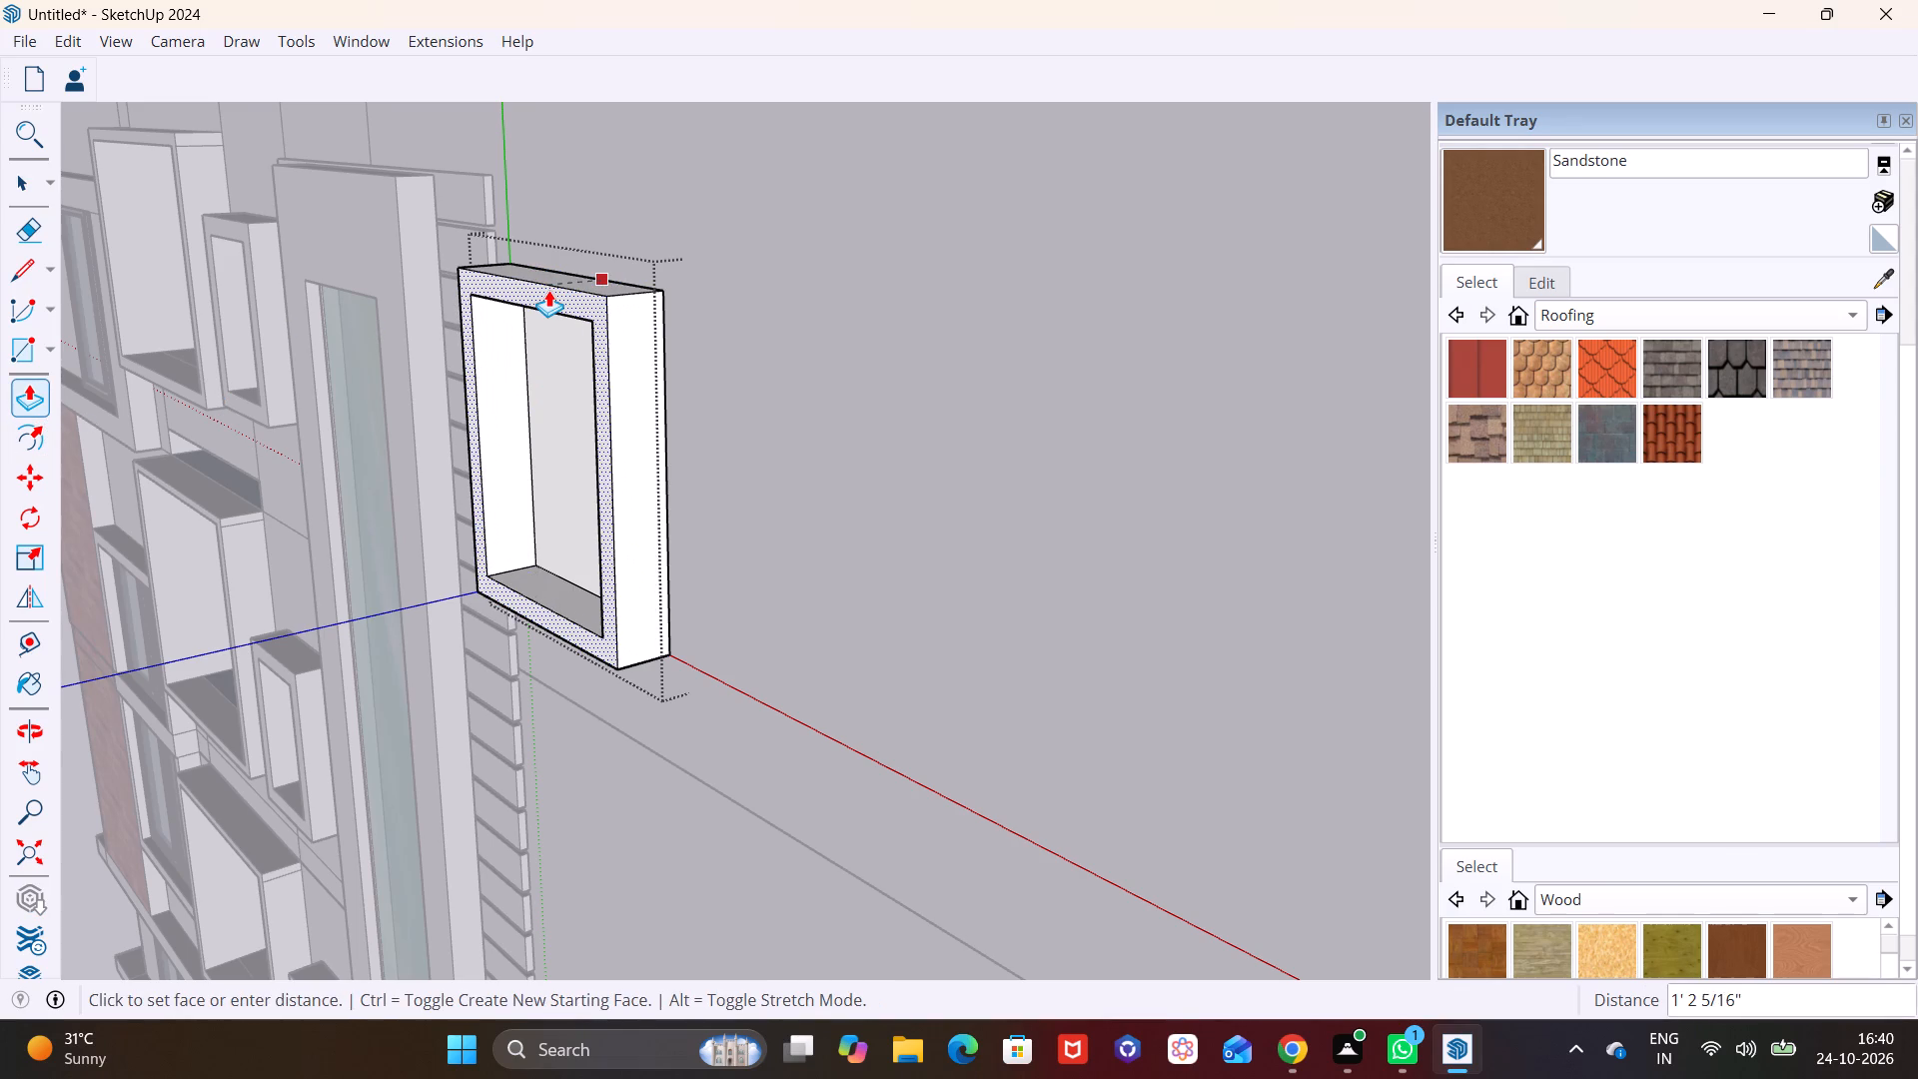
{"action": "left_click", "coordinate": [543, 292]}
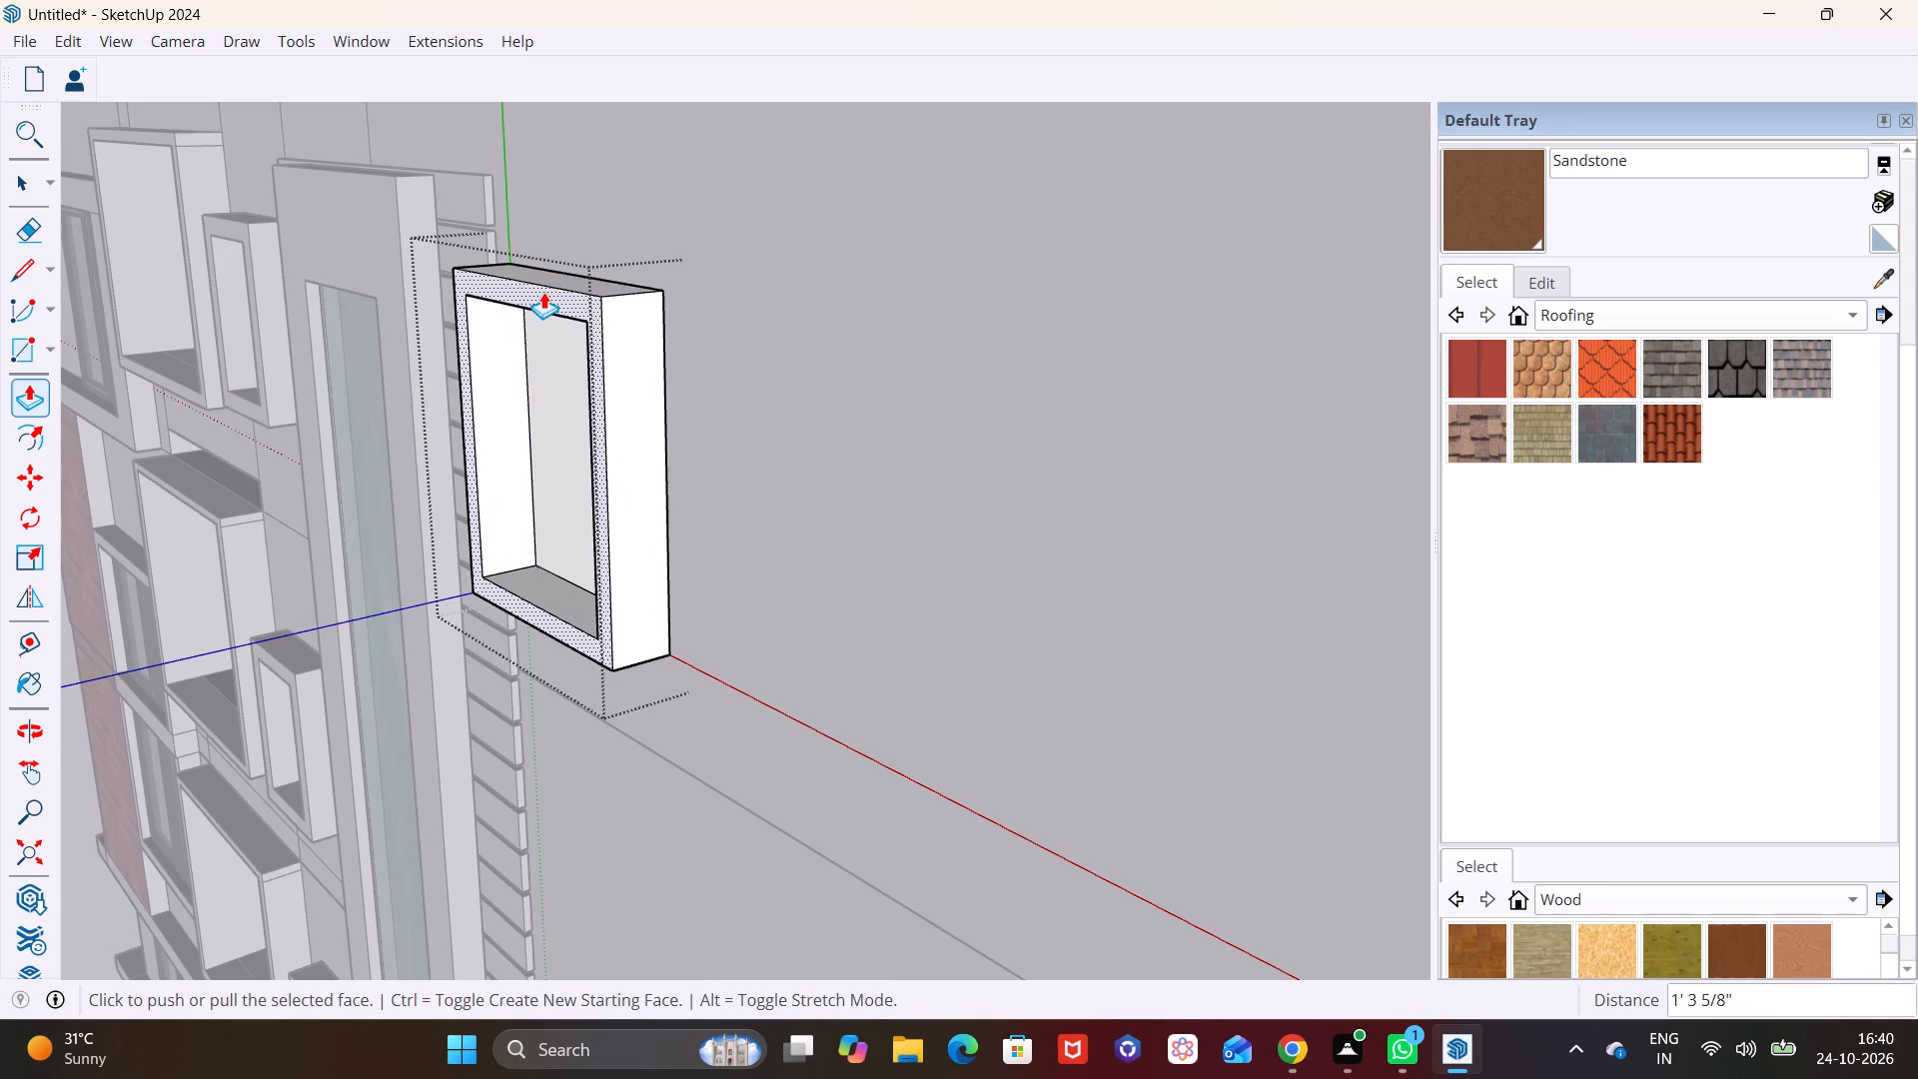
Draw a small triangular profile at the frame's upper front corner, projecting about 2 7/8" and sloping back down to the front edge.
{"action": "middle_click_drag", "start_coordinate": [614, 414], "coordinate": [1110, 297]}
{"action": "middle_click_drag", "start_coordinate": [1097, 242], "coordinate": [503, 428]}
{"action": "scroll", "coordinate": [1032, 328], "scroll_direction": "up", "scroll_amount": 5}
{"action": "middle_click_drag", "start_coordinate": [959, 321], "coordinate": [787, 339]}
{"action": "scroll", "coordinate": [736, 305], "scroll_direction": "up", "scroll_amount": 5}
{"action": "middle_click_drag", "start_coordinate": [708, 314], "coordinate": [757, 314]}
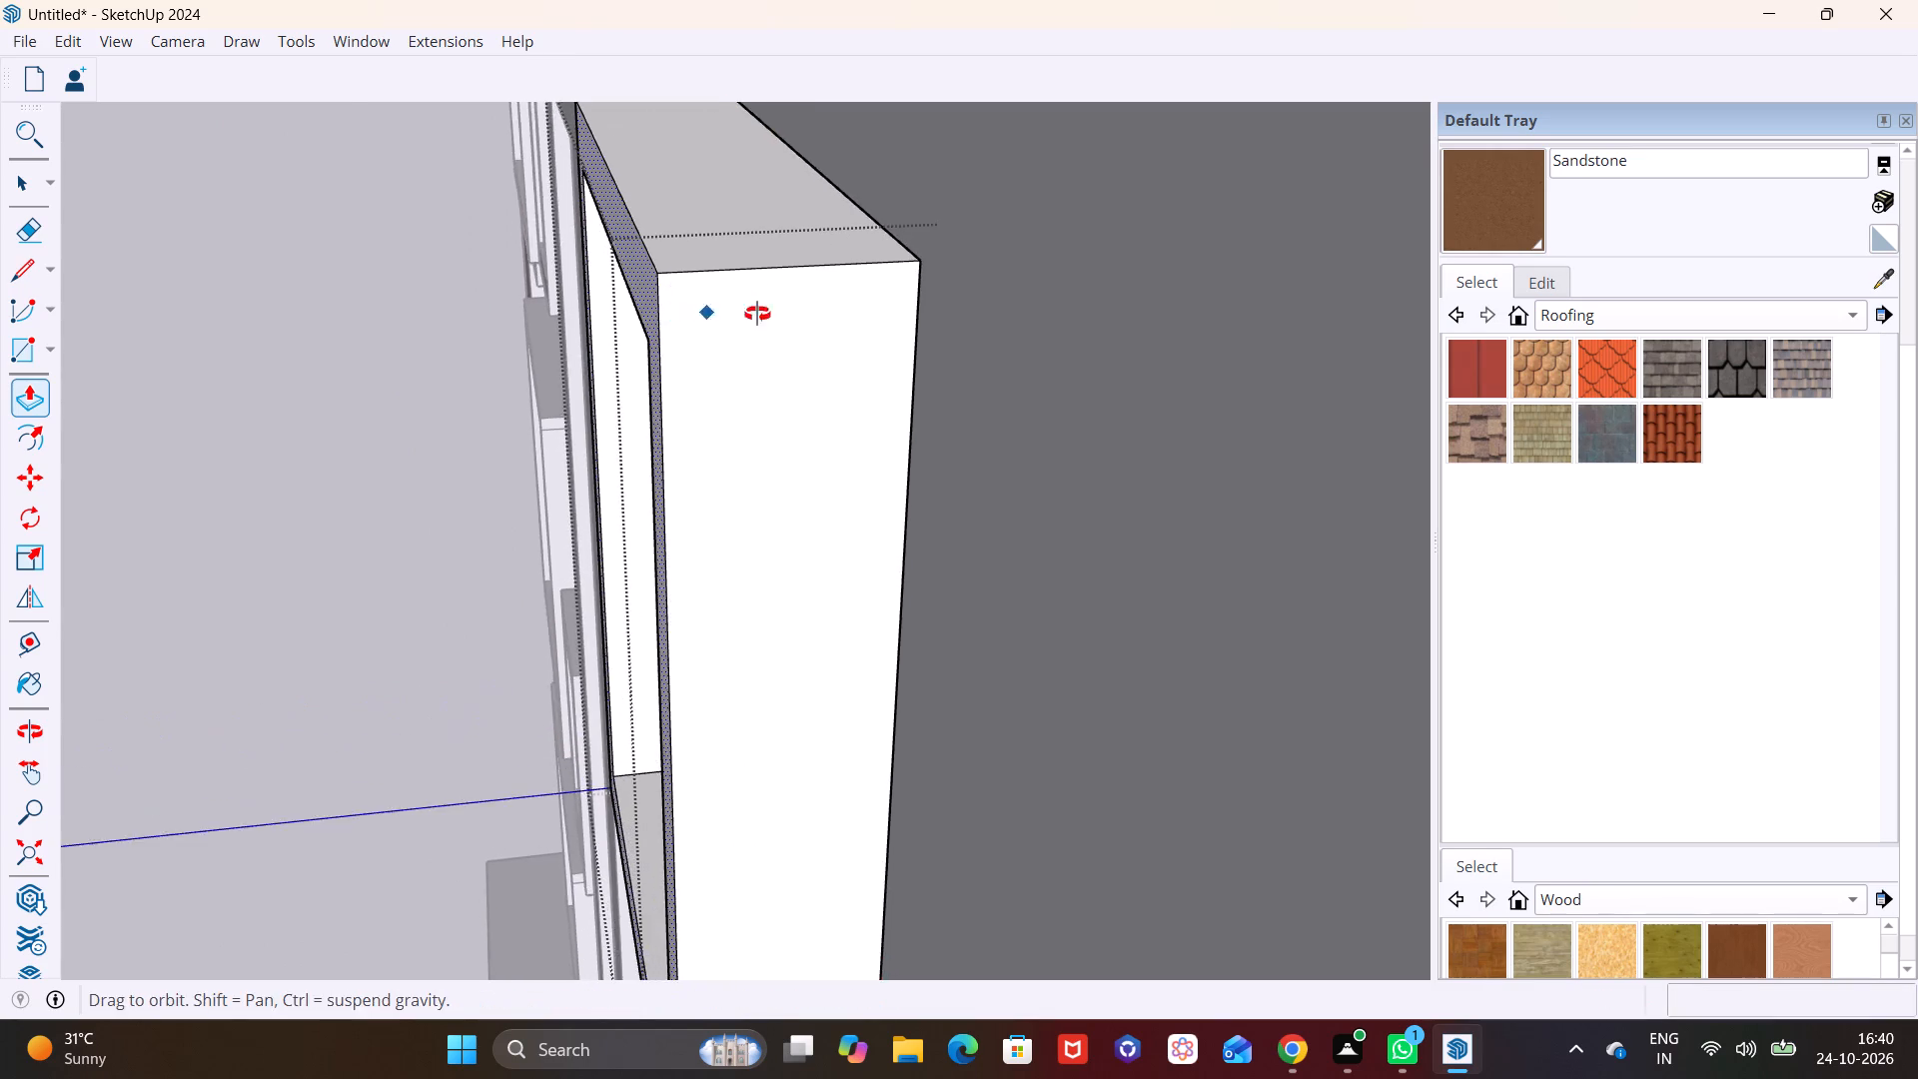
{"action": "middle_click_drag", "start_coordinate": [757, 314], "coordinate": [867, 314]}
{"action": "left_click", "coordinate": [28, 258]}
{"action": "middle_click_drag", "start_coordinate": [746, 370], "coordinate": [668, 386]}
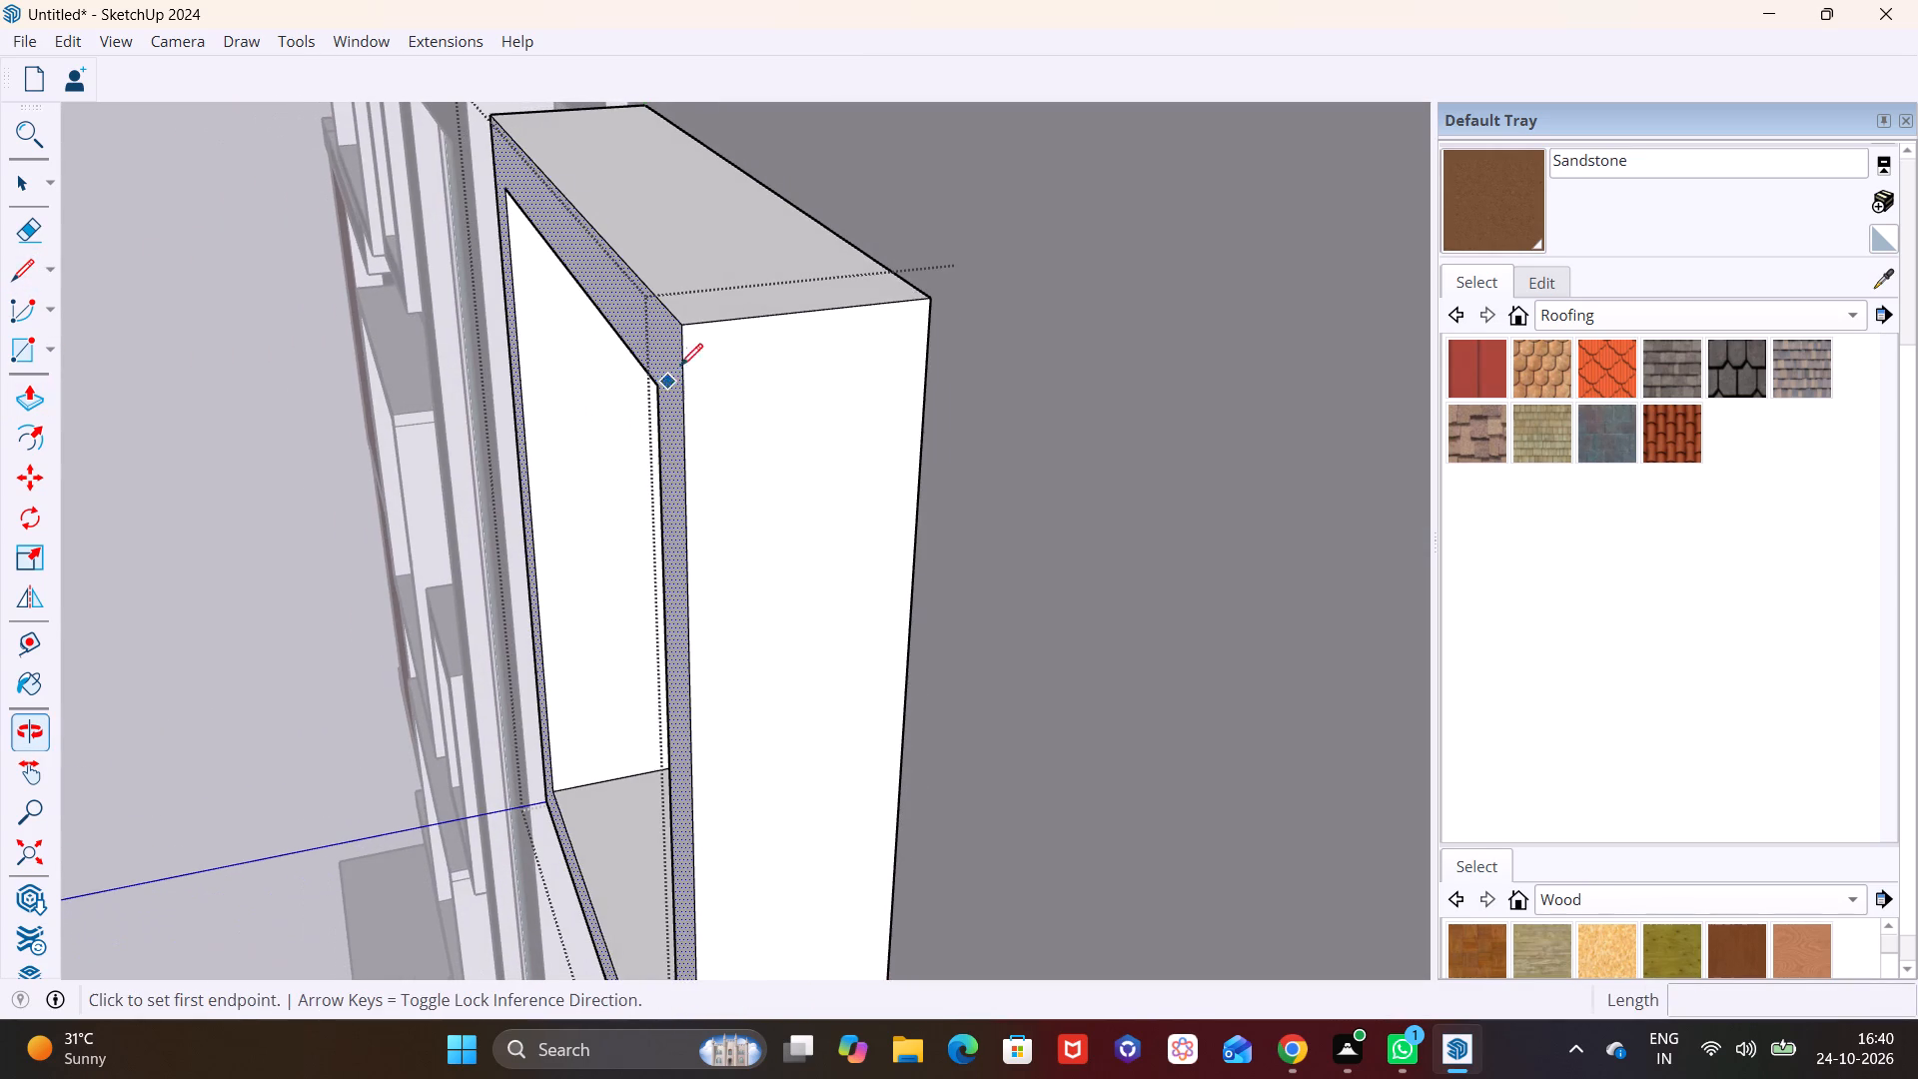
{"action": "left_click", "coordinate": [685, 330]}
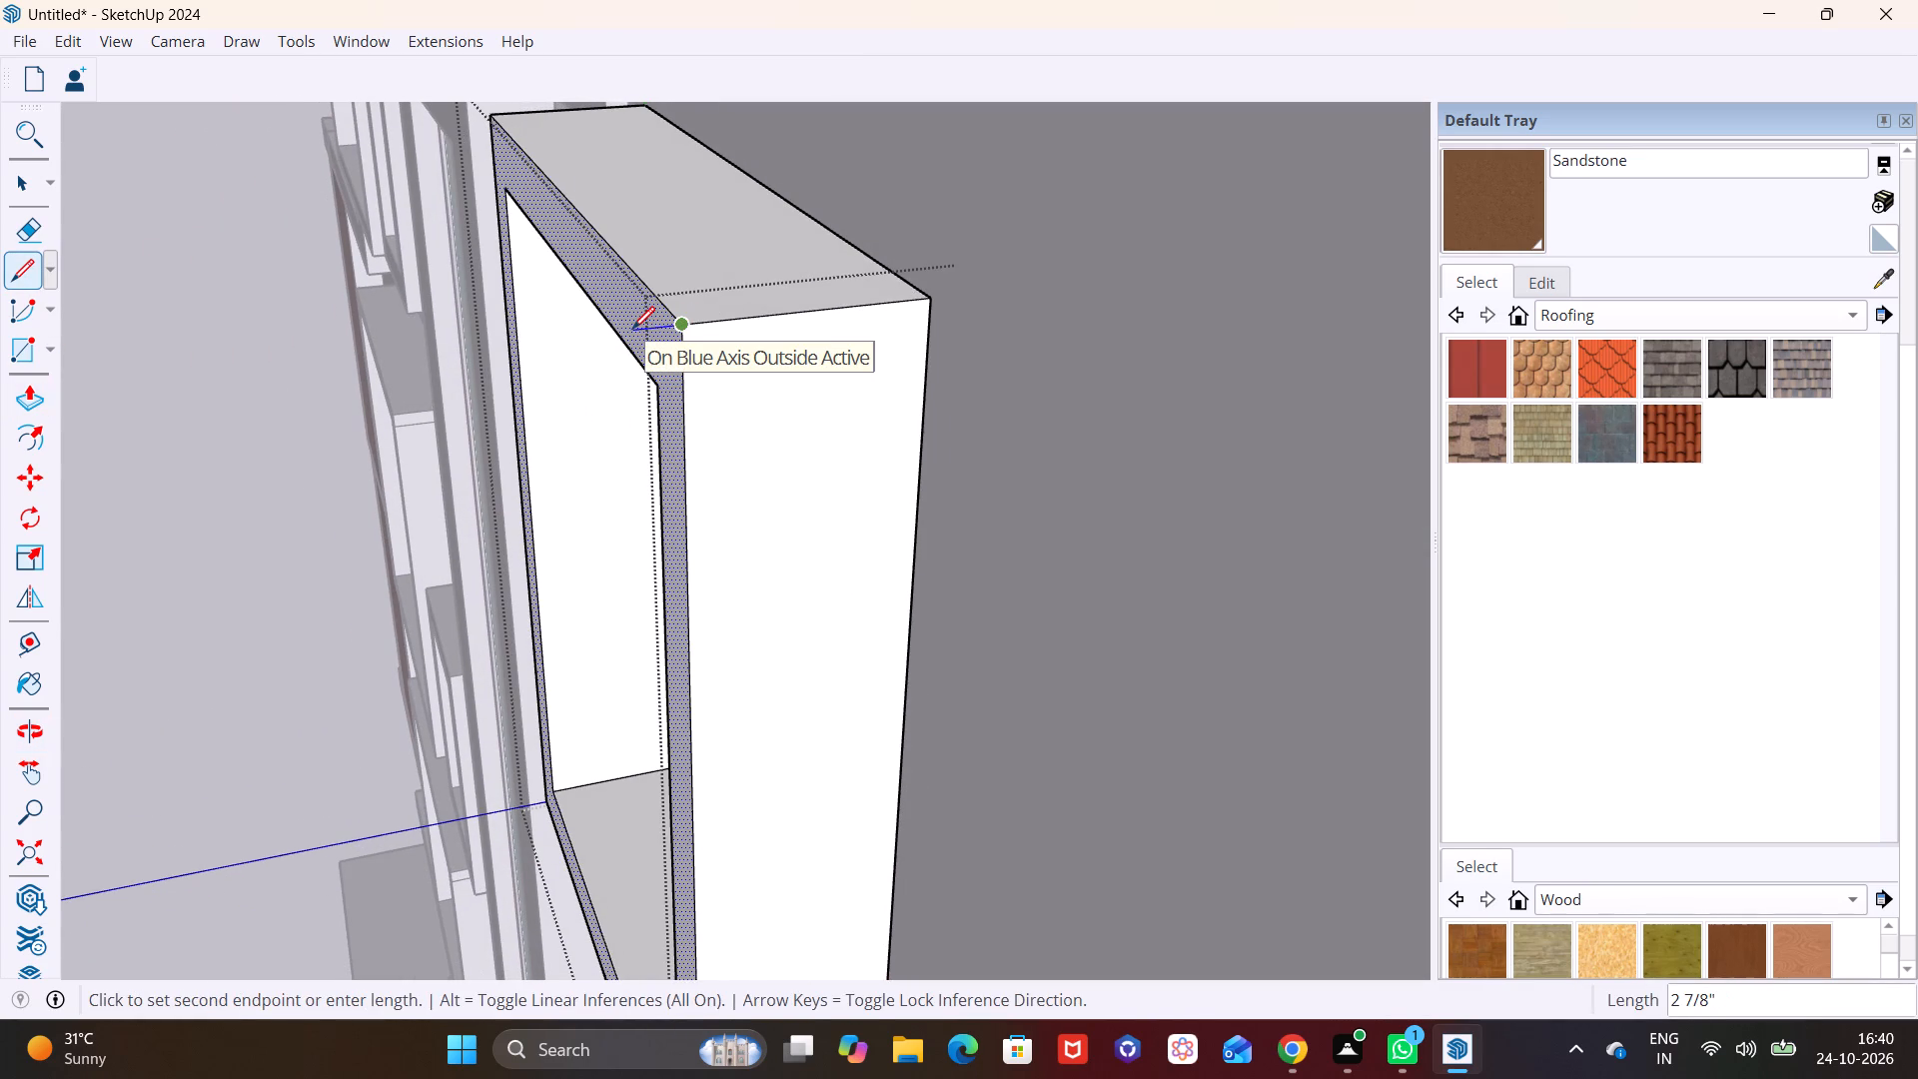
{"action": "left_click", "coordinate": [632, 329]}
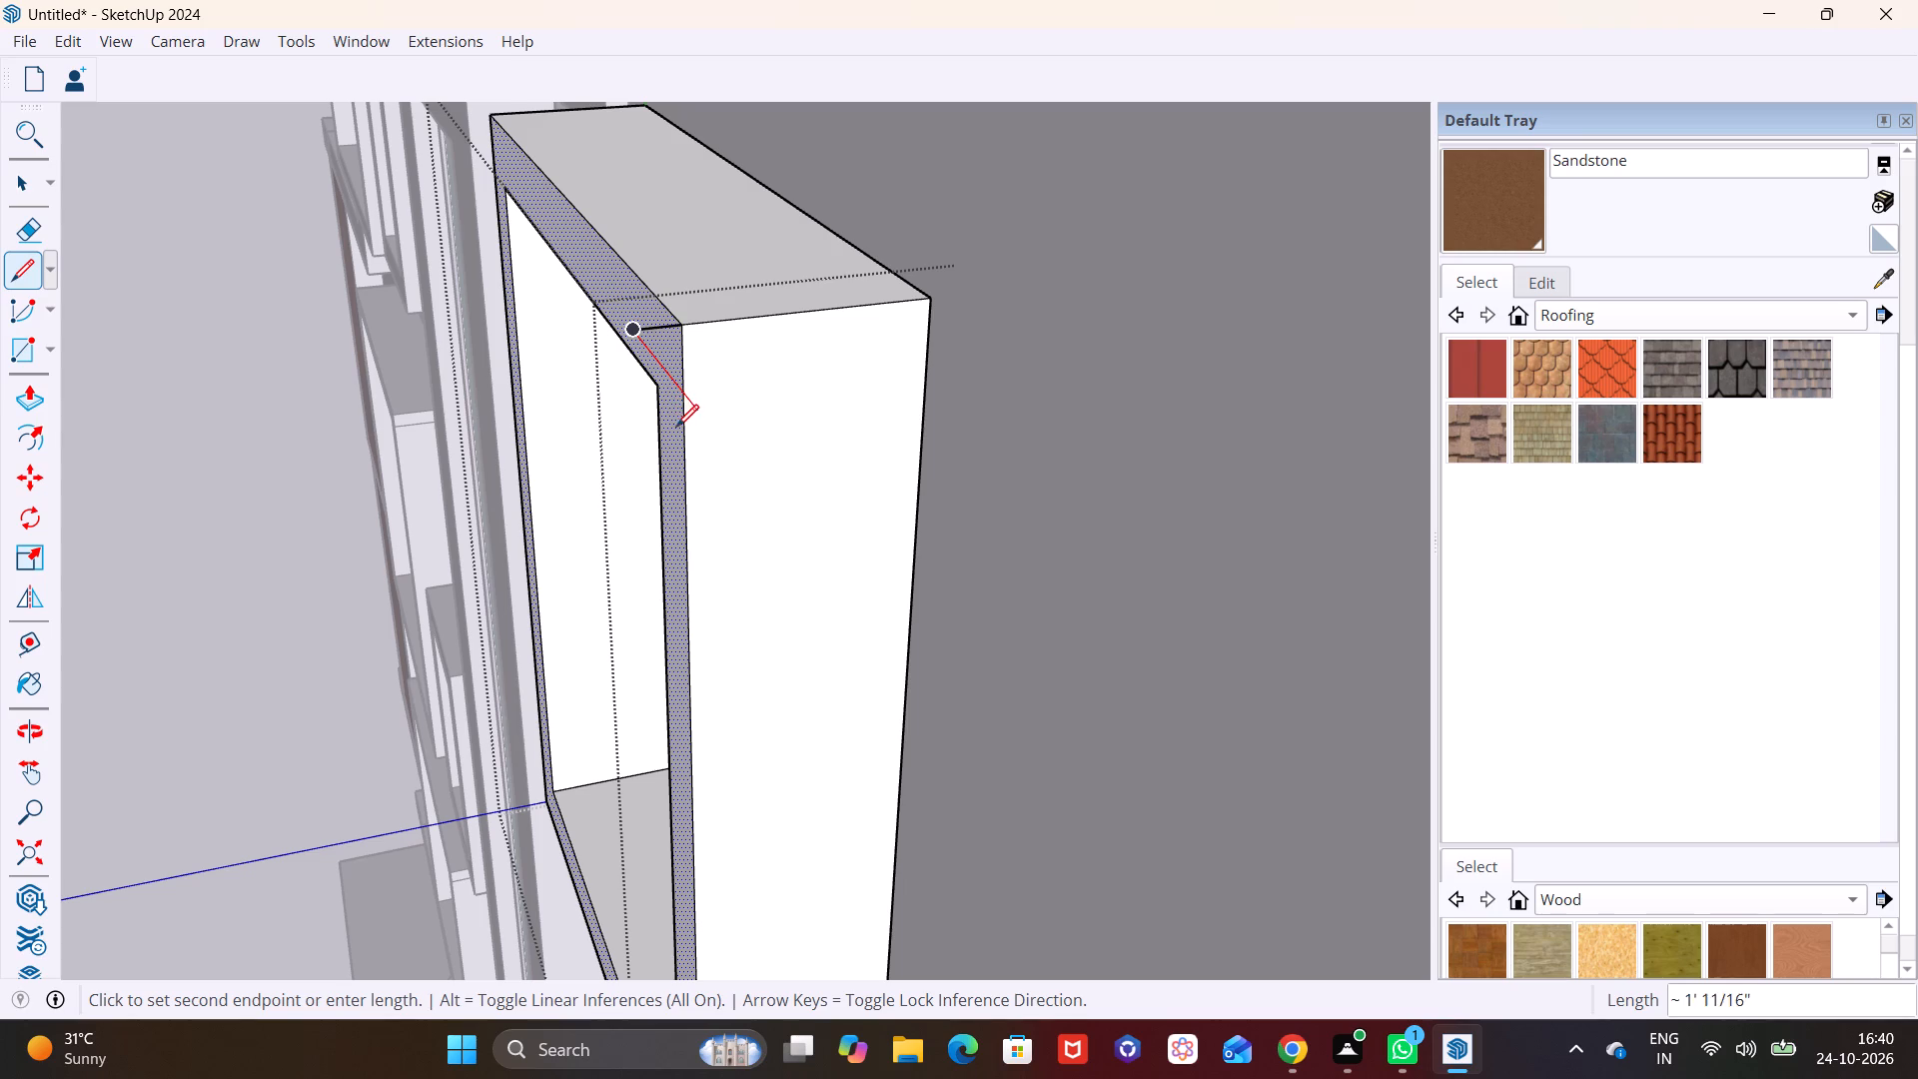
{"action": "left_click", "coordinate": [689, 428]}
Extrude the triangular profile about 5' 6 3/4" across the frame's full width as a sloped top lip, and close the group.
{"action": "middle_click_drag", "start_coordinate": [611, 390], "coordinate": [1102, 364]}
{"action": "scroll", "coordinate": [1018, 317], "scroll_direction": "down", "scroll_amount": 7}
{"action": "middle_click_drag", "start_coordinate": [959, 356], "coordinate": [444, 296], "text": "shift"}
{"action": "scroll", "coordinate": [444, 296], "scroll_direction": "down", "scroll_amount": 1, "text": "shift"}
{"action": "middle_click_drag", "start_coordinate": [603, 297], "coordinate": [1027, 276]}
{"action": "scroll", "coordinate": [1007, 200], "scroll_direction": "up", "scroll_amount": 8}
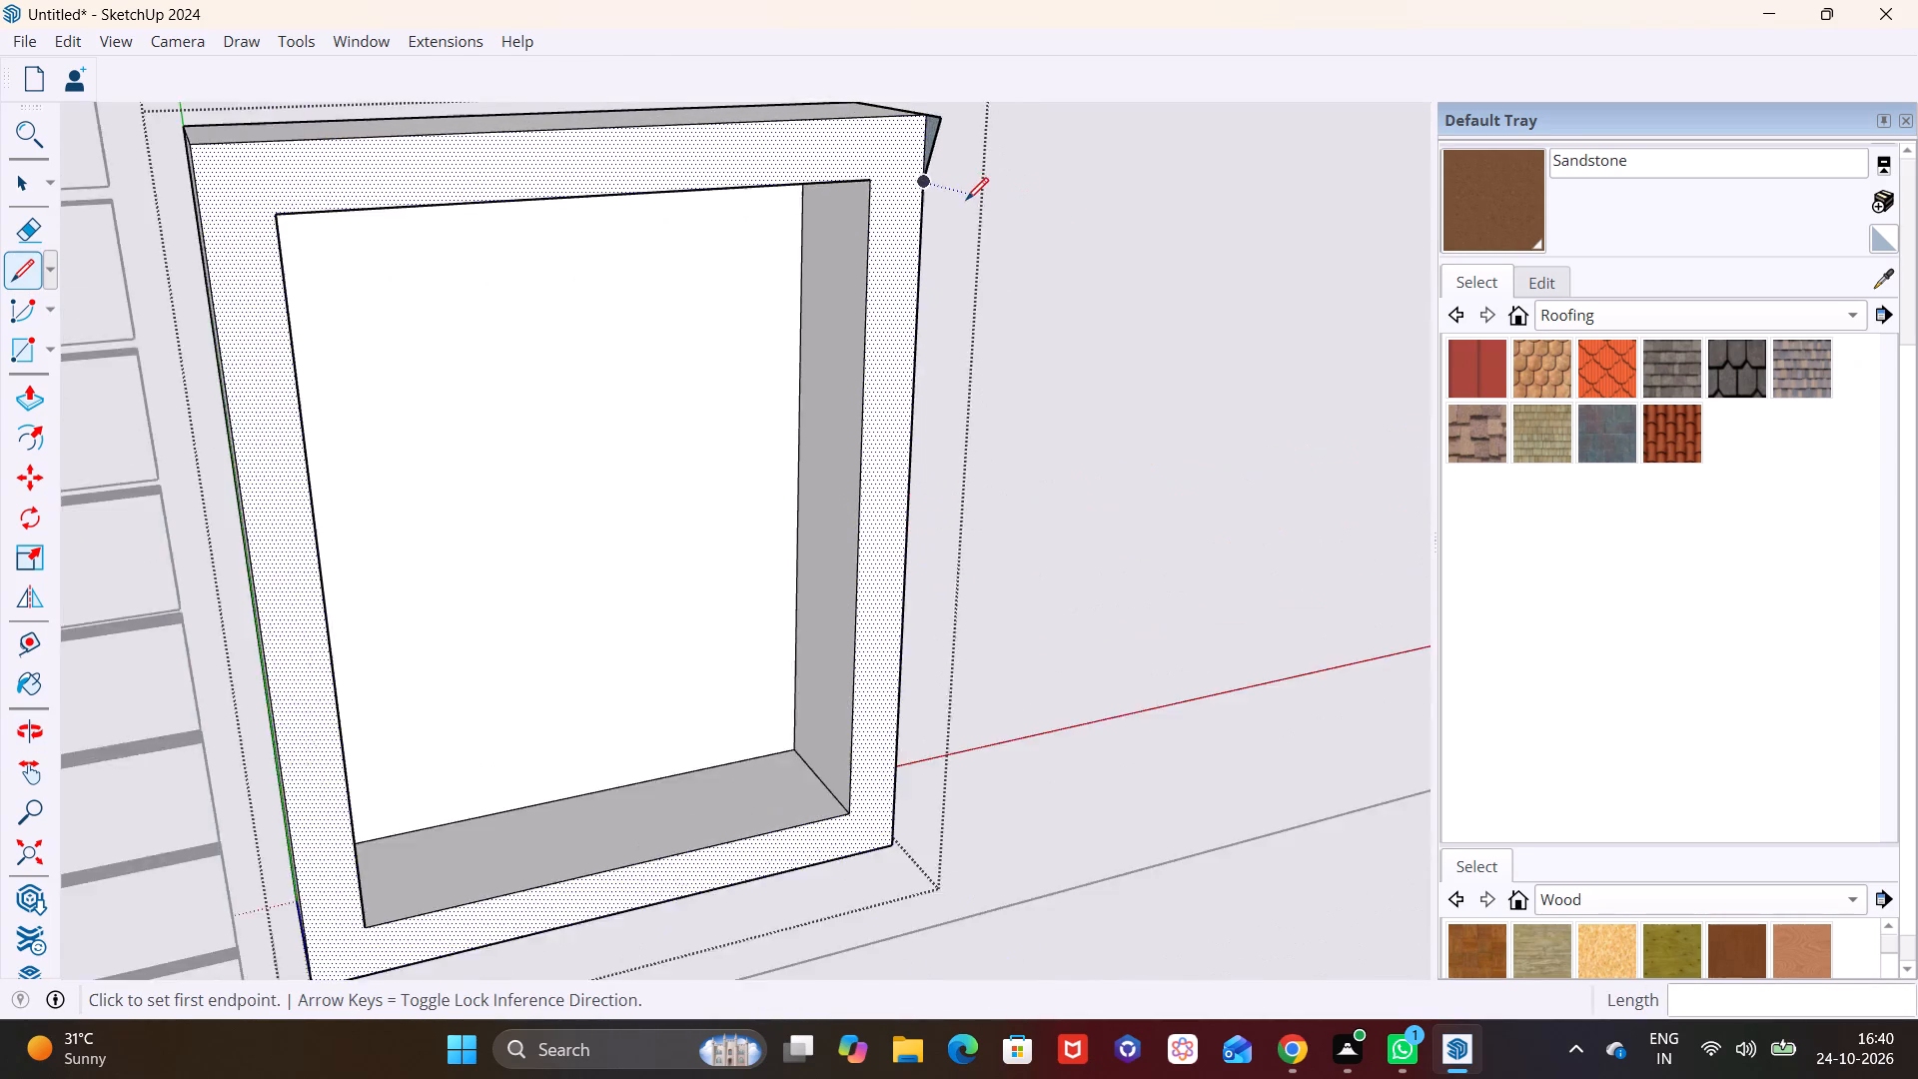
{"action": "scroll", "coordinate": [966, 200], "scroll_direction": "up", "scroll_amount": 3}
{"action": "key", "text": "space"}
{"action": "middle_click_drag", "start_coordinate": [881, 159], "coordinate": [988, 356], "text": "shift"}
{"action": "scroll", "coordinate": [1002, 323], "scroll_direction": "up", "scroll_amount": 2}
{"action": "left_click", "coordinate": [1034, 289]}
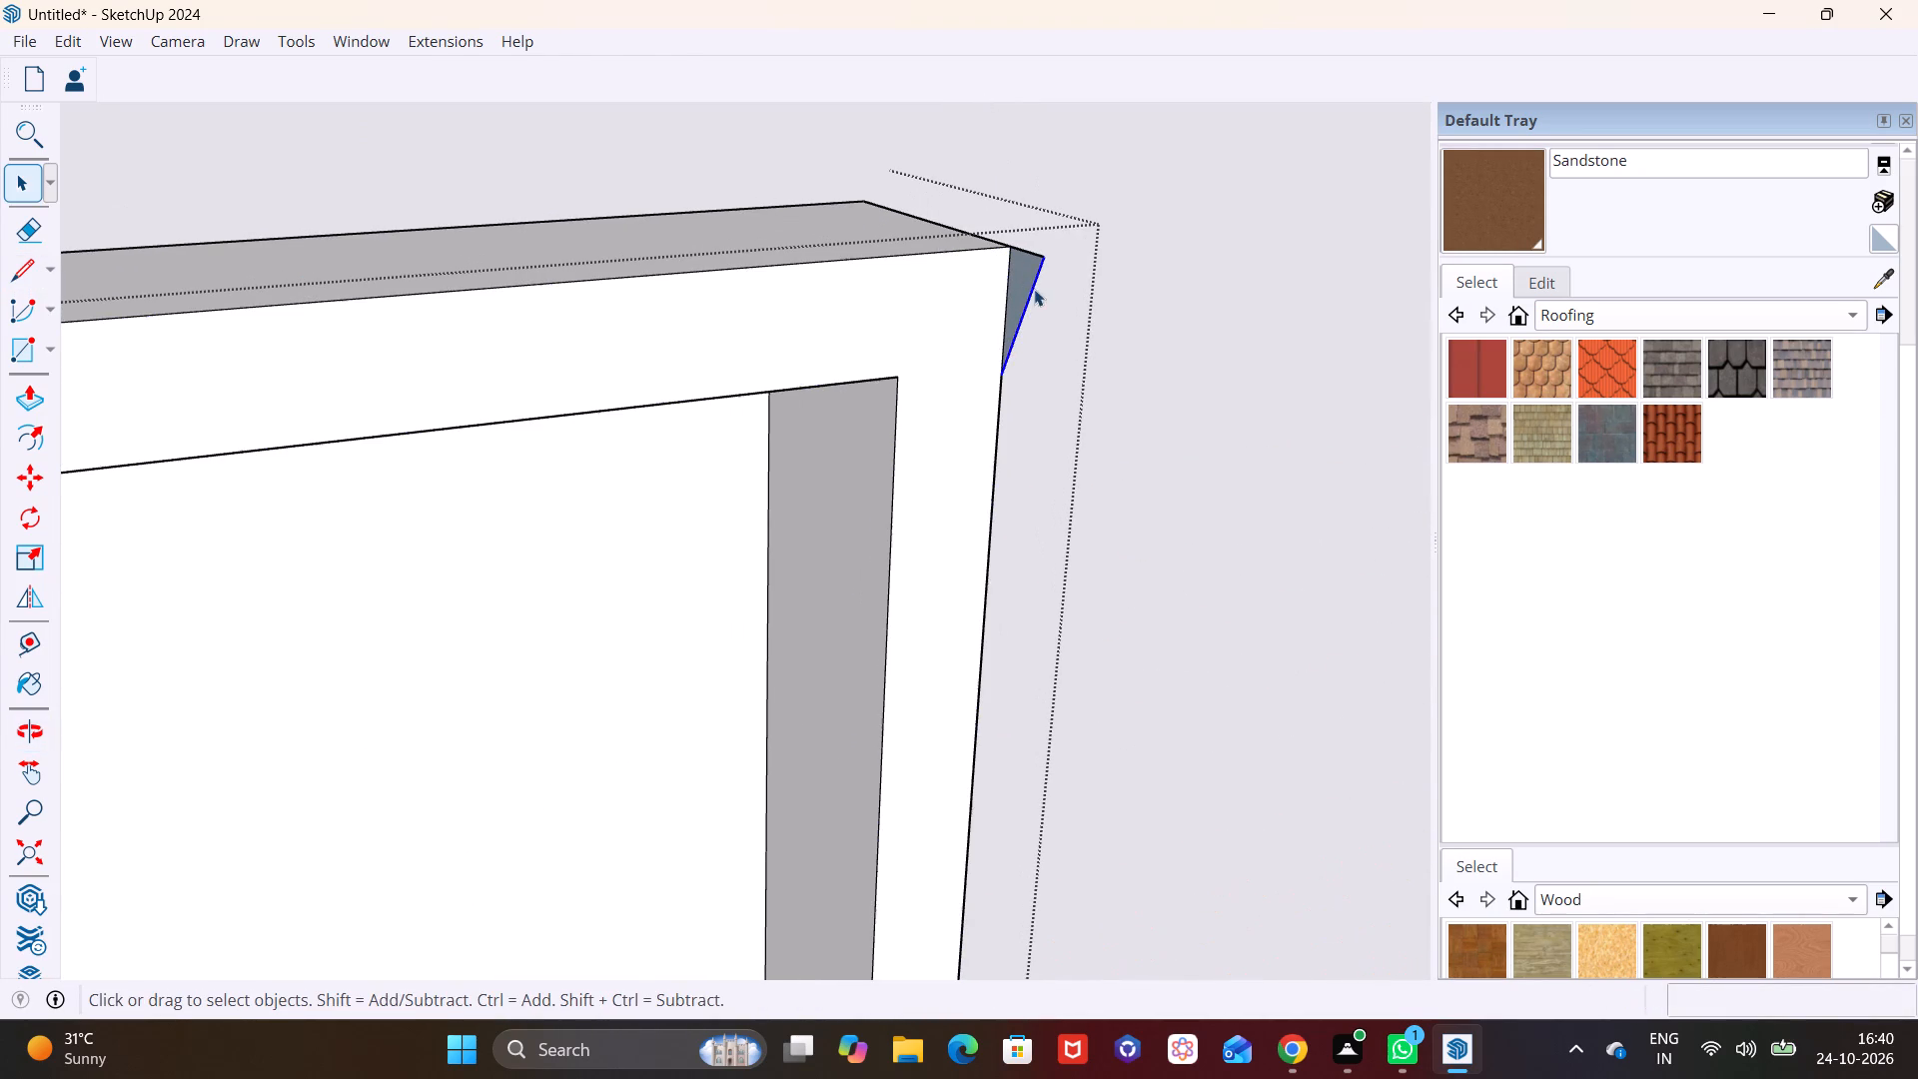
{"action": "left_click", "coordinate": [1029, 278]}
{"action": "left_click", "coordinate": [19, 396]}
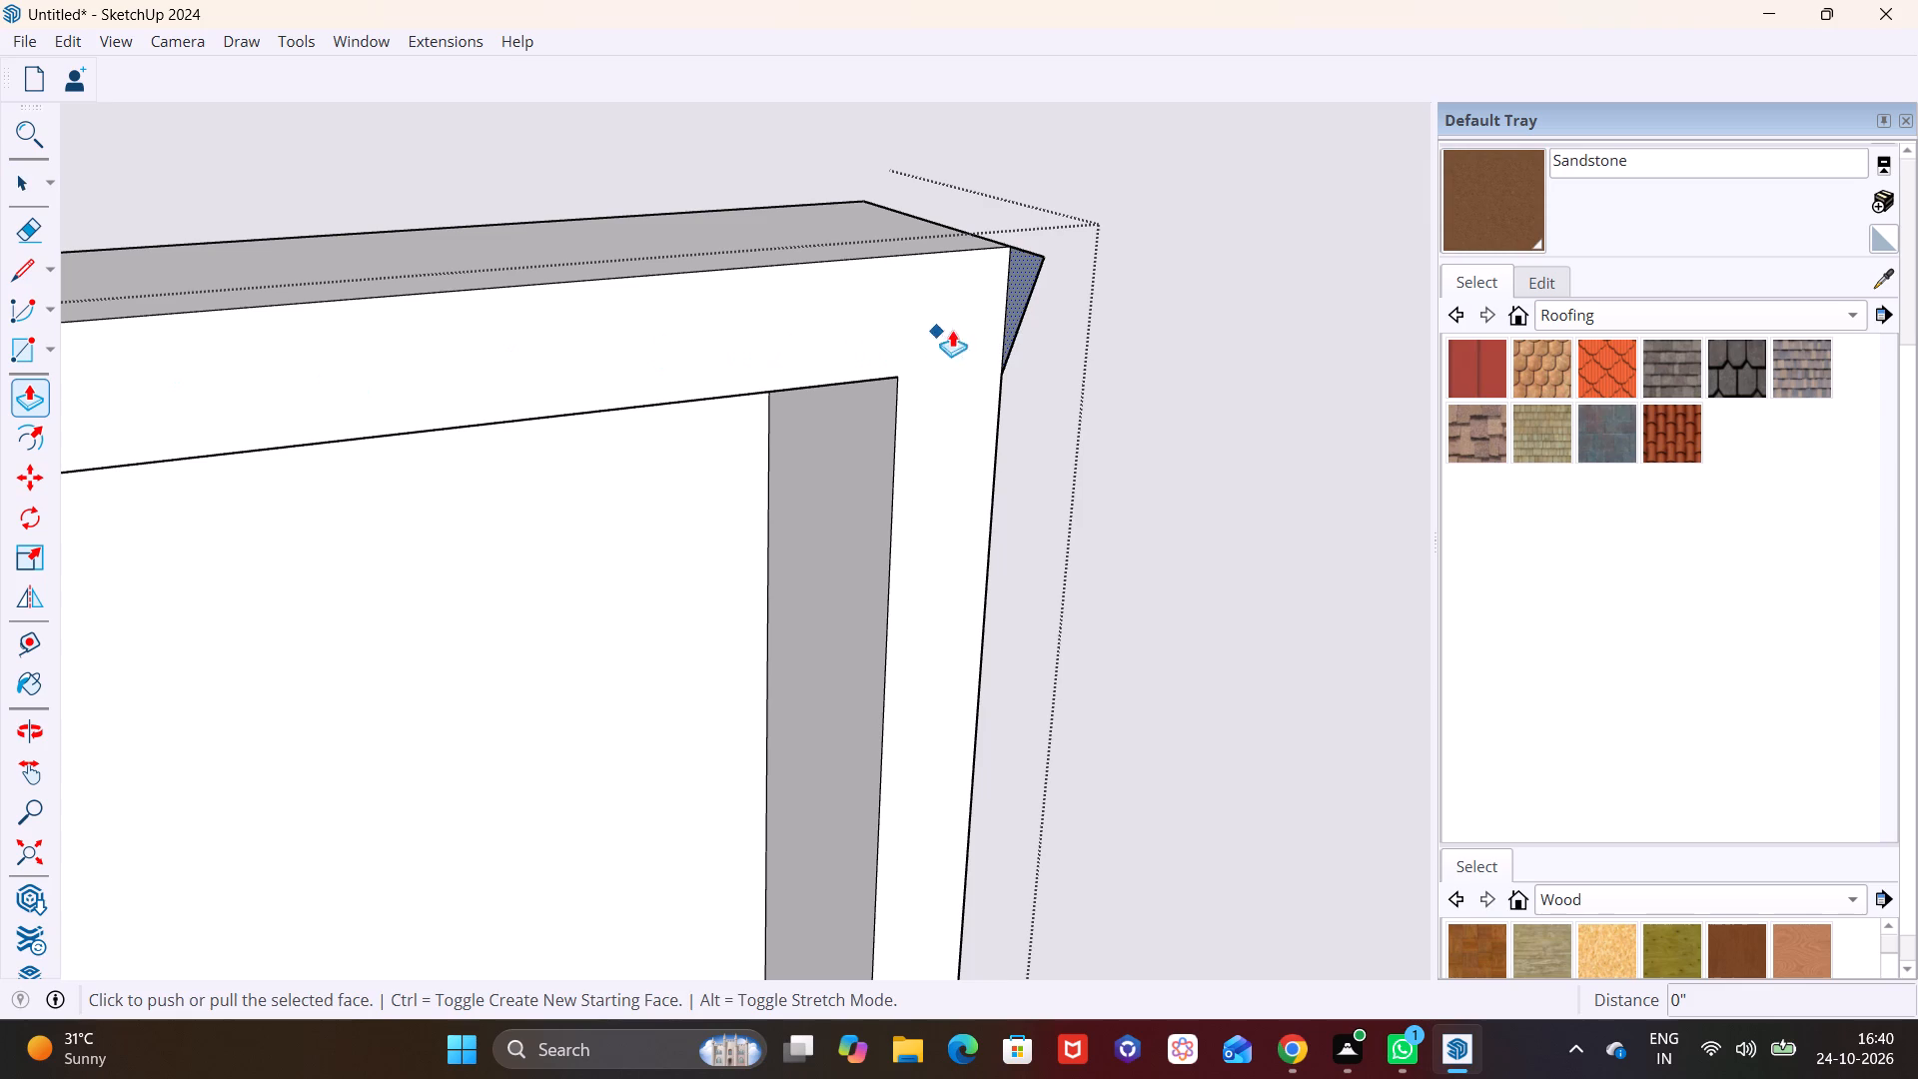
{"action": "left_click", "coordinate": [1013, 304]}
{"action": "scroll", "coordinate": [483, 373], "scroll_direction": "down", "scroll_amount": 10}
{"action": "middle_click_drag", "start_coordinate": [374, 394], "coordinate": [817, 345], "text": "shift"}
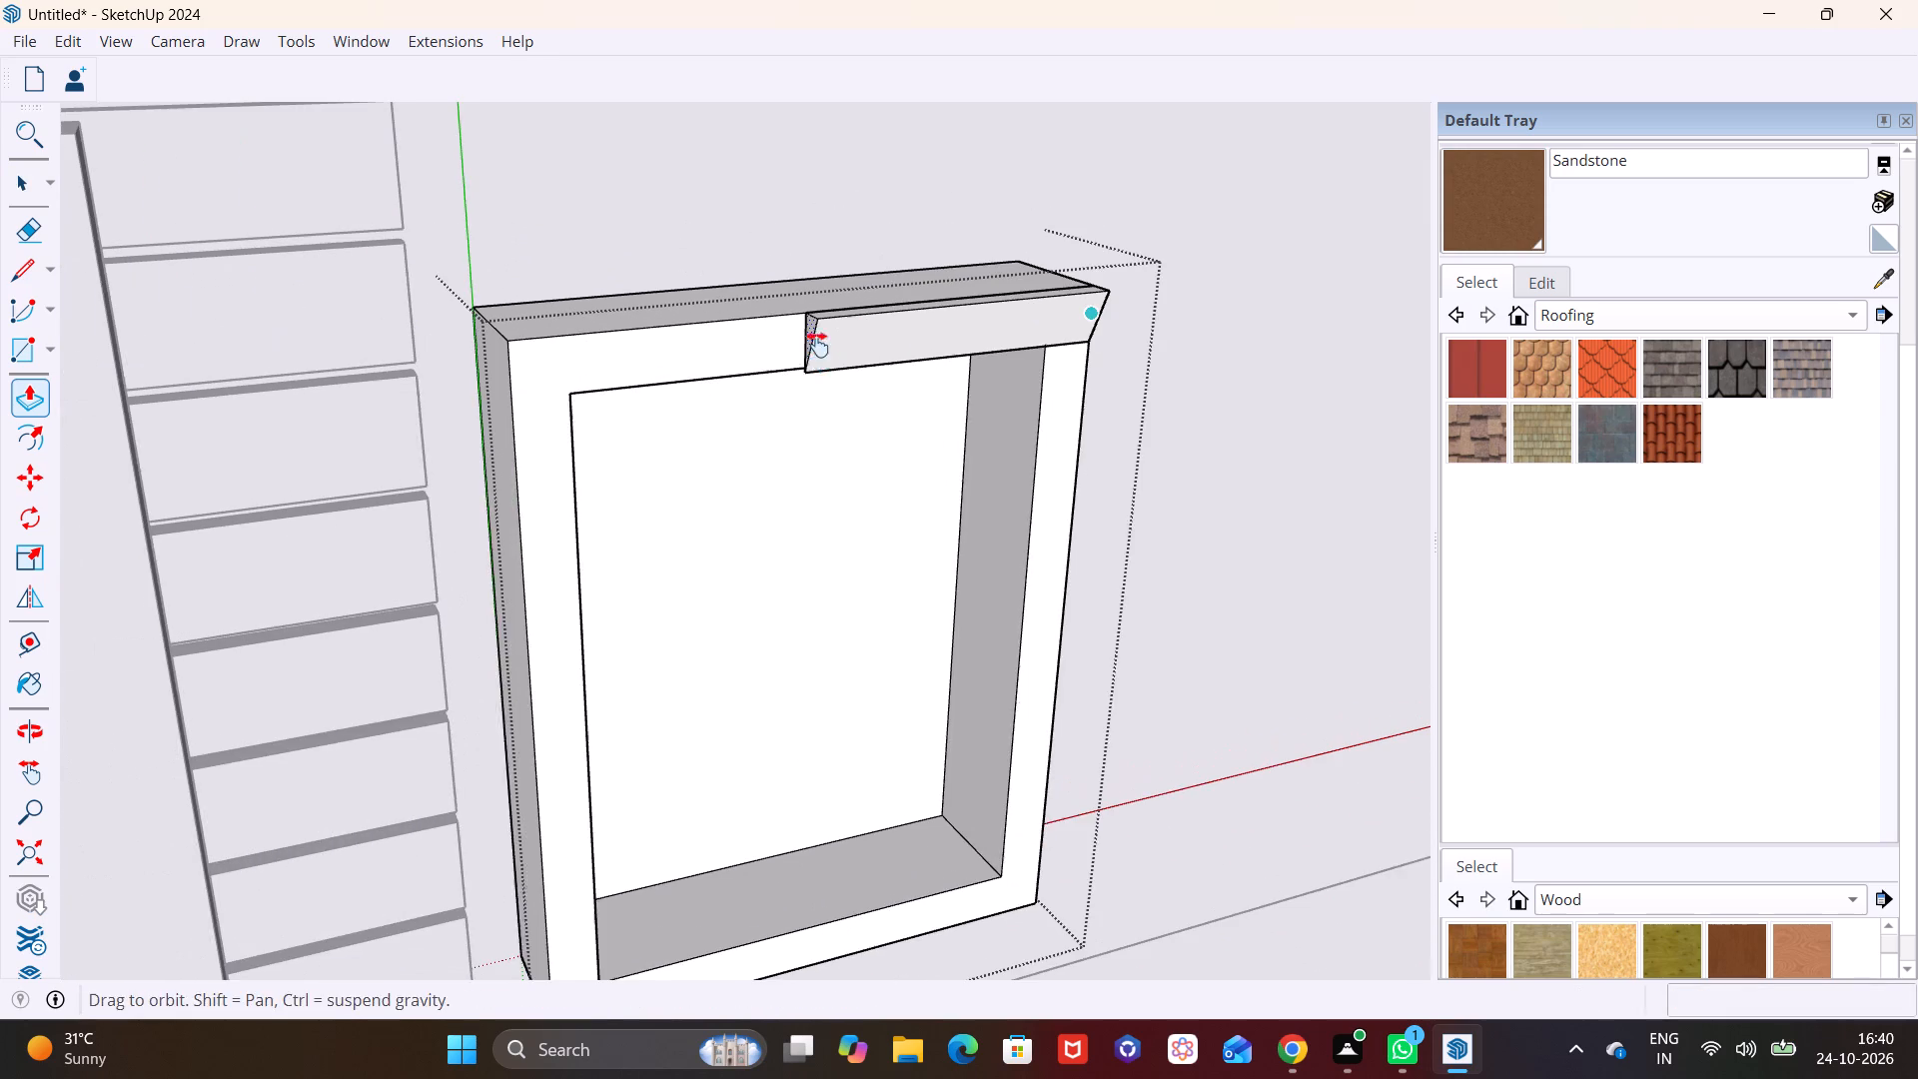
{"action": "middle_click_drag", "start_coordinate": [817, 345], "coordinate": [821, 345], "text": "shift"}
{"action": "left_click", "coordinate": [523, 367]}
{"action": "middle_click_drag", "start_coordinate": [818, 537], "coordinate": [187, 506]}
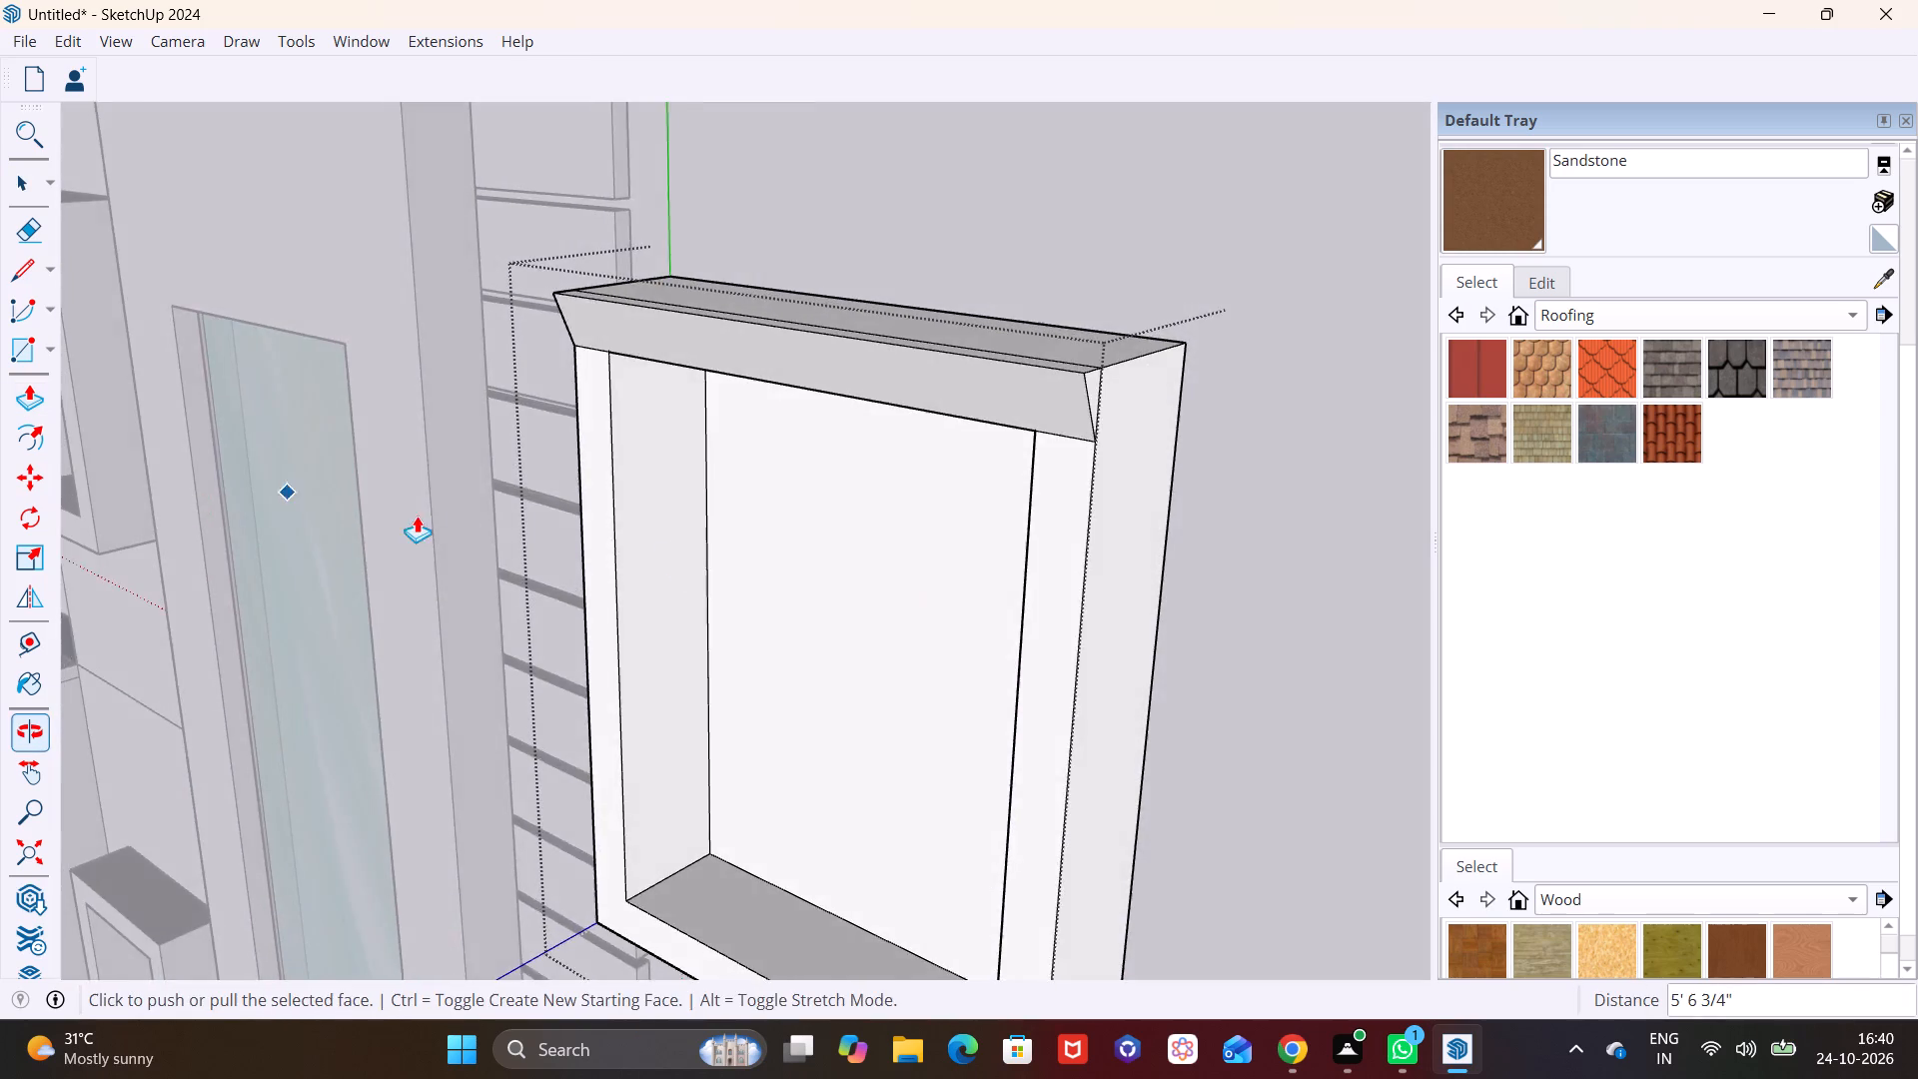
{"action": "scroll", "coordinate": [692, 566], "scroll_direction": "down", "scroll_amount": 2}
{"action": "key", "text": "space"}
{"action": "middle_click_drag", "start_coordinate": [837, 576], "coordinate": [539, 400]}
{"action": "middle_click_drag", "start_coordinate": [721, 481], "coordinate": [825, 651]}
{"action": "scroll", "coordinate": [544, 481], "scroll_direction": "down", "scroll_amount": 9}
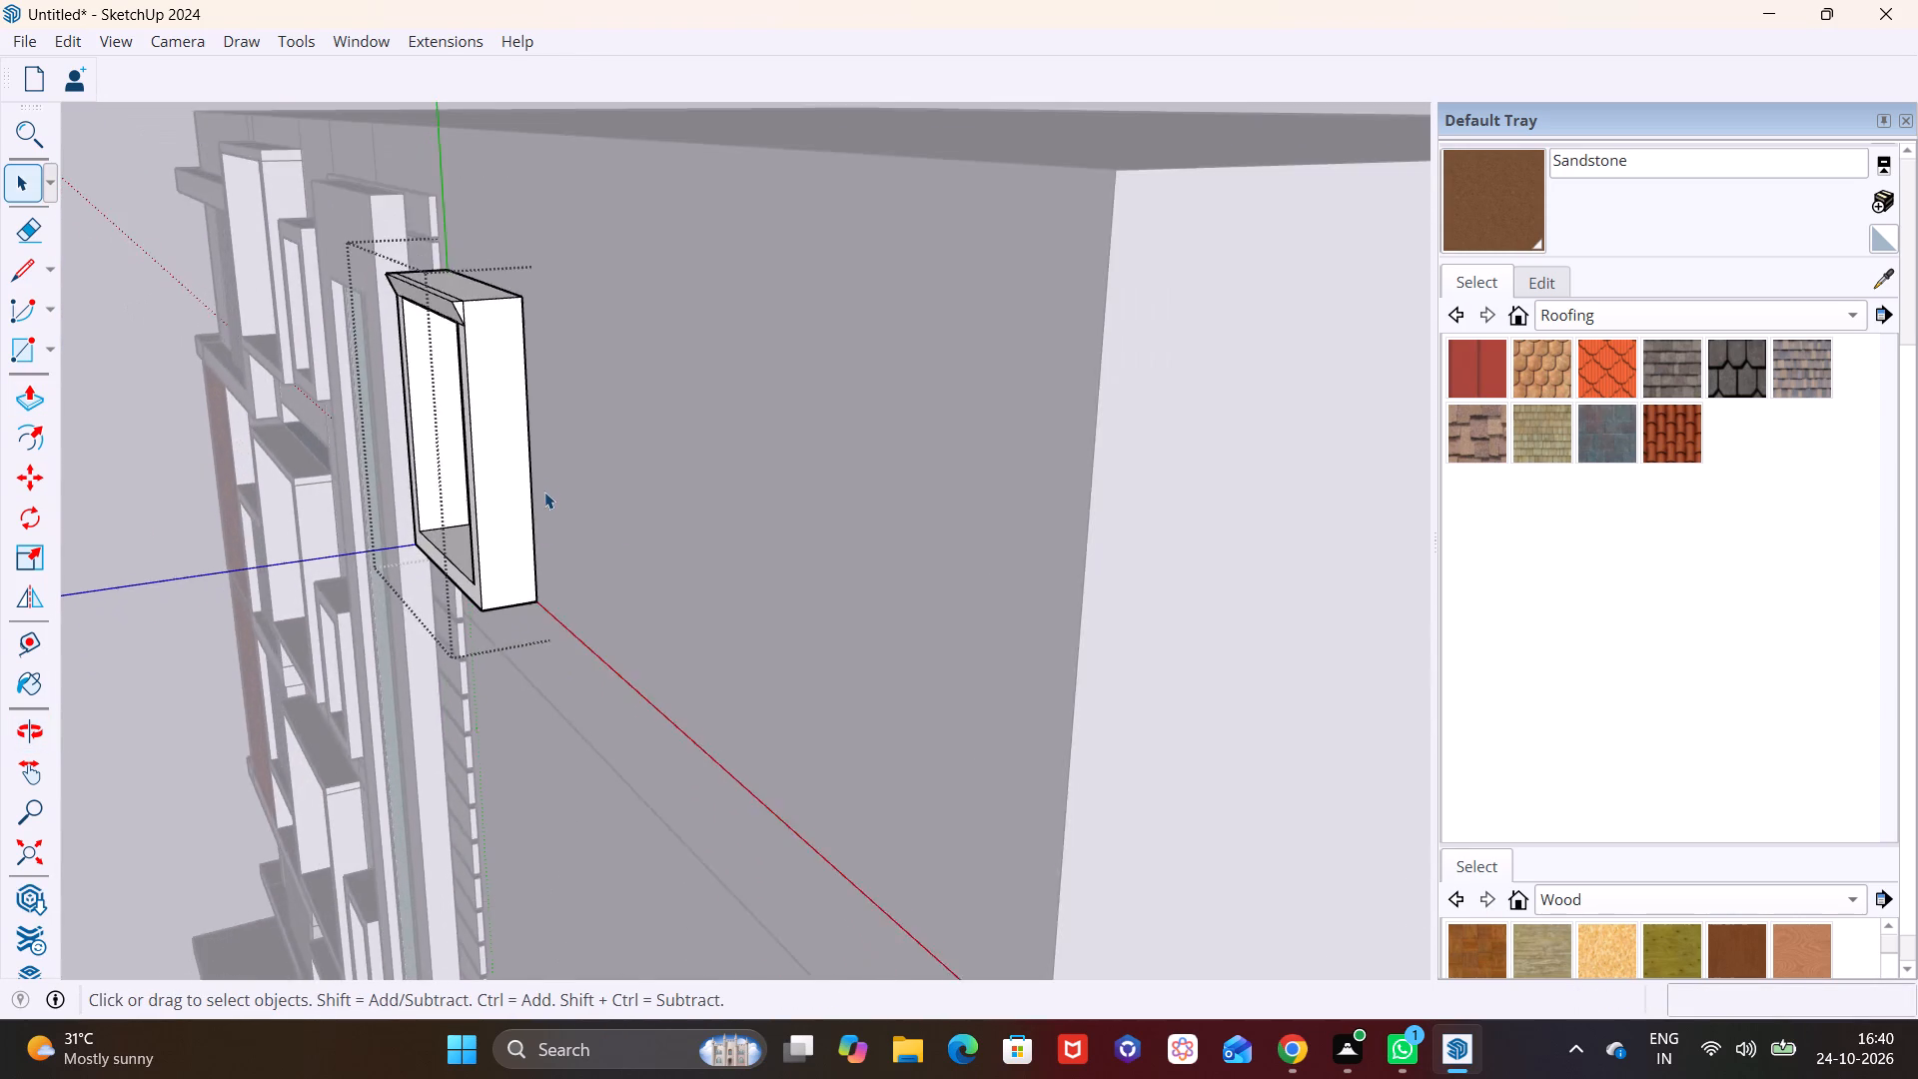
{"action": "scroll", "coordinate": [544, 492], "scroll_direction": "down", "scroll_amount": 3}
{"action": "left_click", "coordinate": [825, 223]}
Examine the window frame's sloped top lip and its ends against the rest of the facade.
{"action": "scroll", "coordinate": [473, 339], "scroll_direction": "up", "scroll_amount": 9}
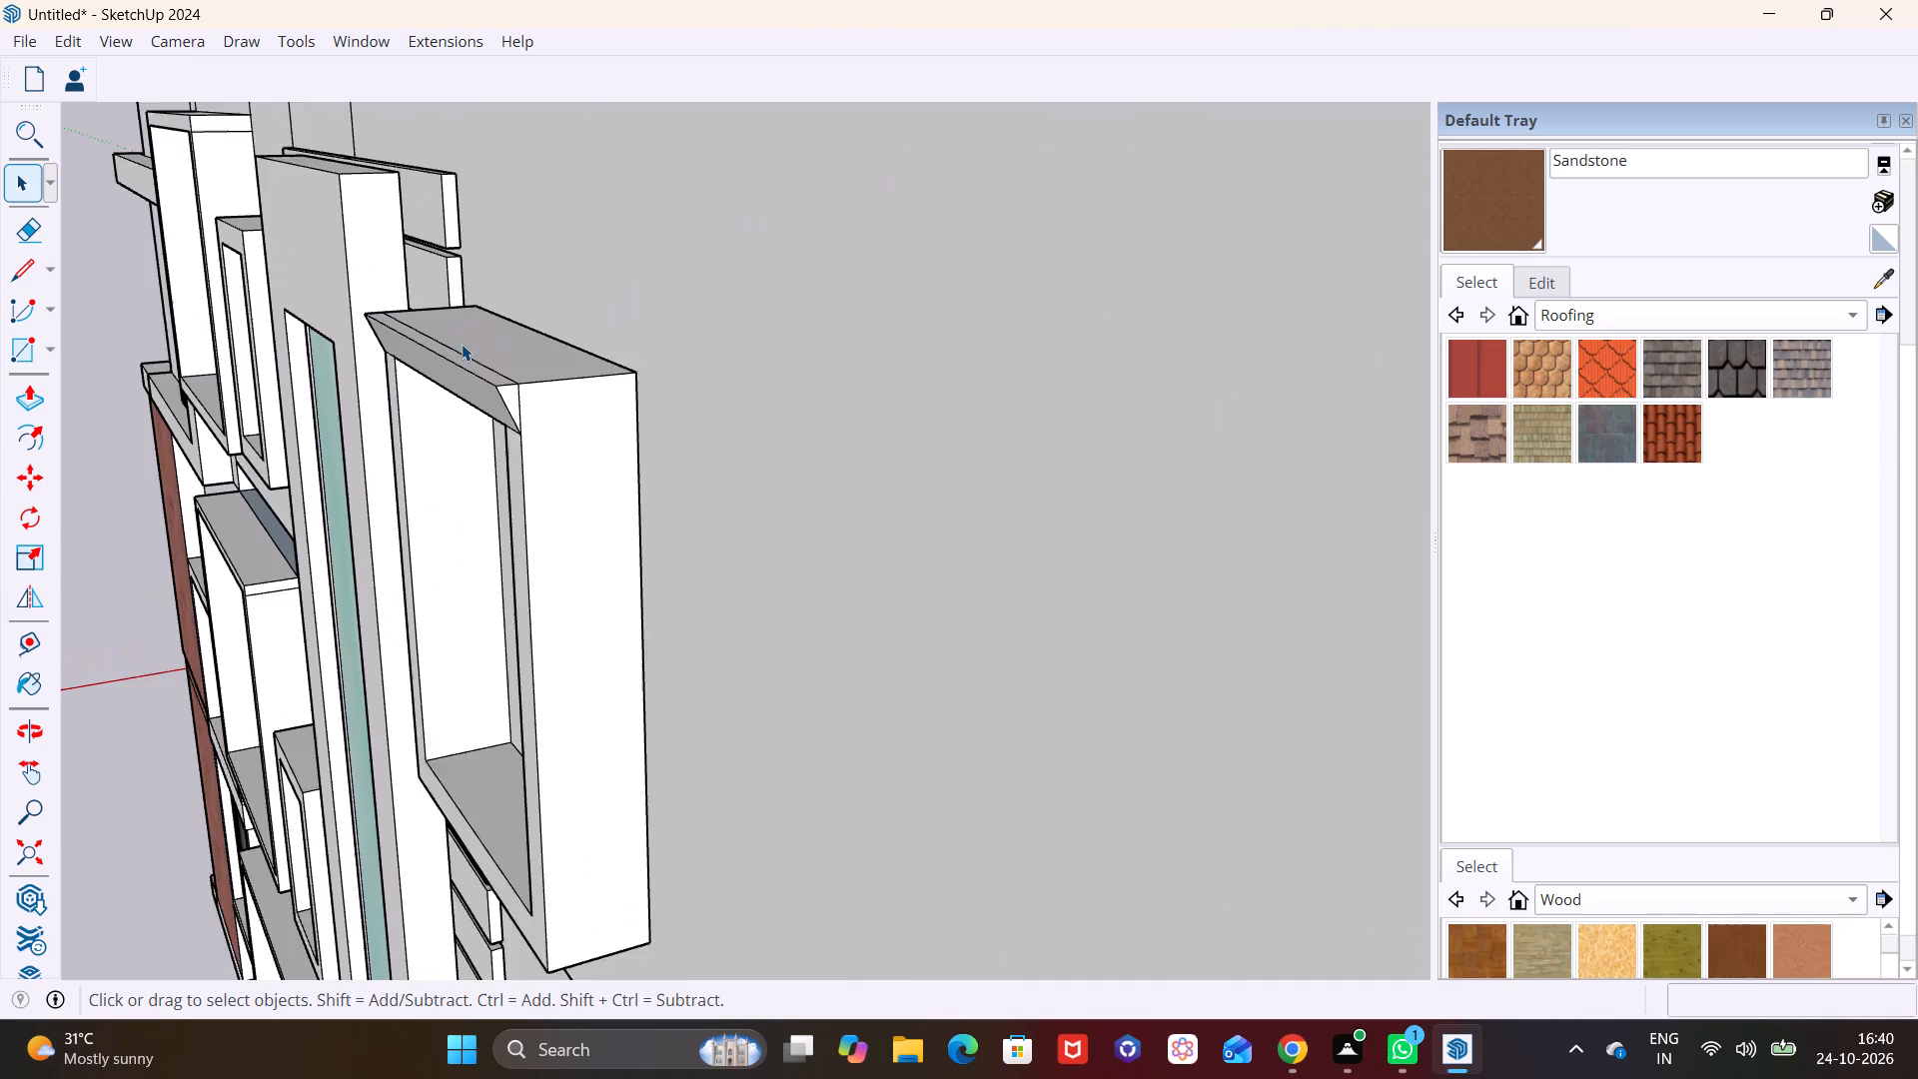
{"action": "scroll", "coordinate": [462, 344], "scroll_direction": "up", "scroll_amount": 10}
{"action": "middle_click_drag", "start_coordinate": [533, 449], "coordinate": [815, 238]}
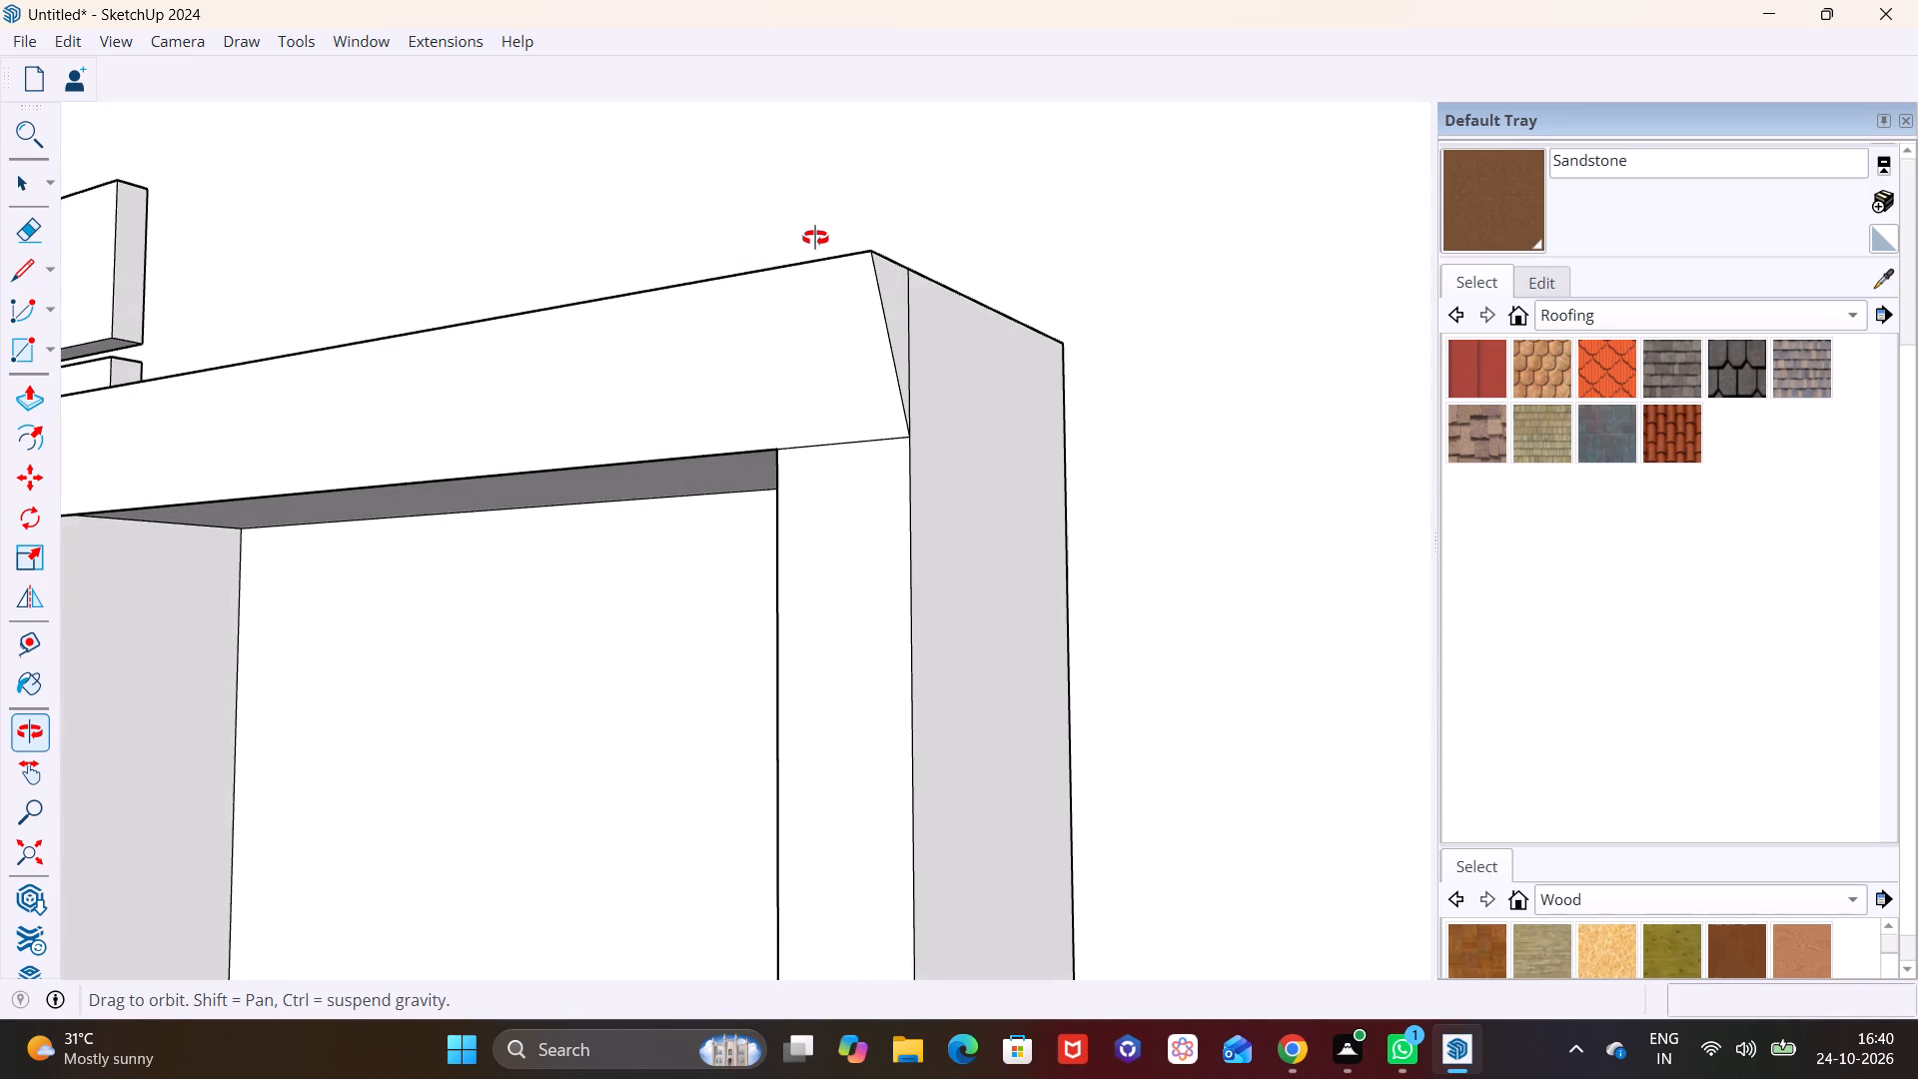
{"action": "middle_click_drag", "start_coordinate": [815, 238], "coordinate": [816, 239]}
{"action": "middle_click_drag", "start_coordinate": [905, 371], "coordinate": [744, 423]}
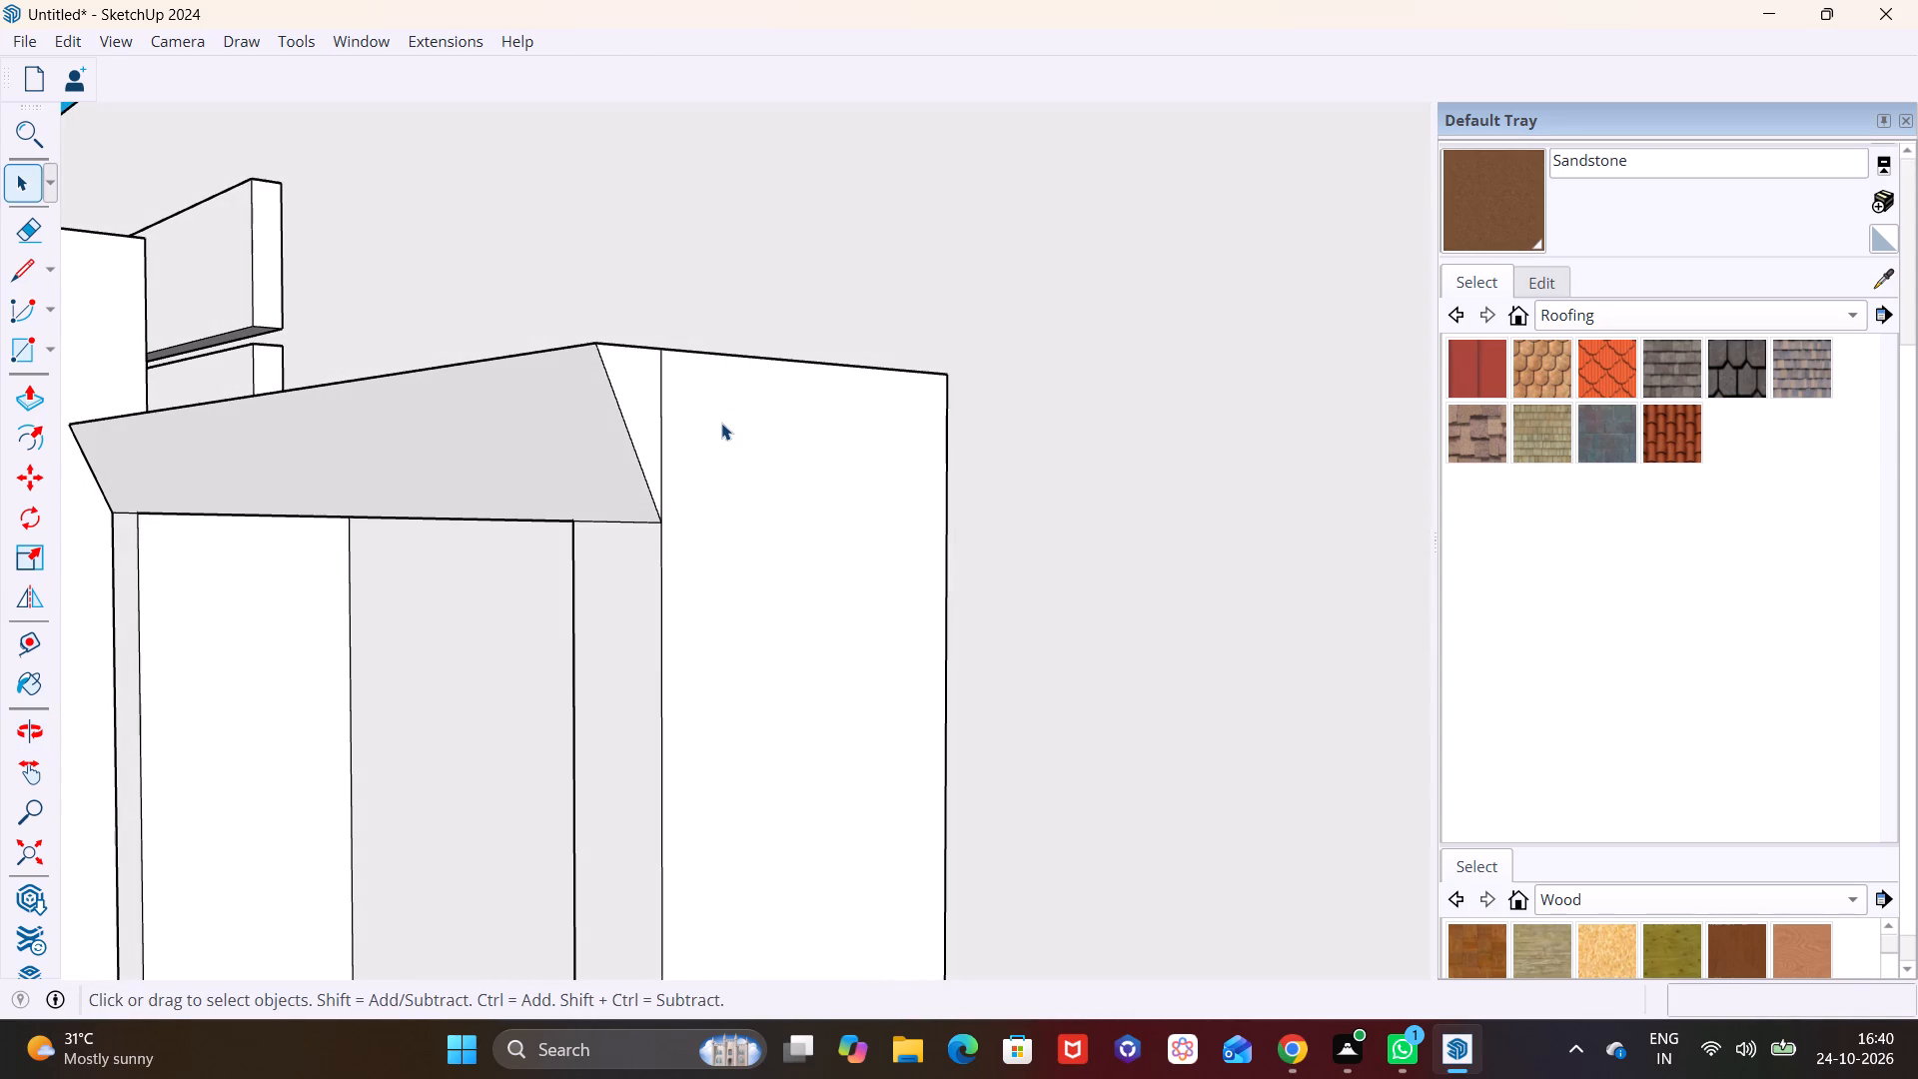
{"action": "scroll", "coordinate": [647, 446], "scroll_direction": "down", "scroll_amount": 19}
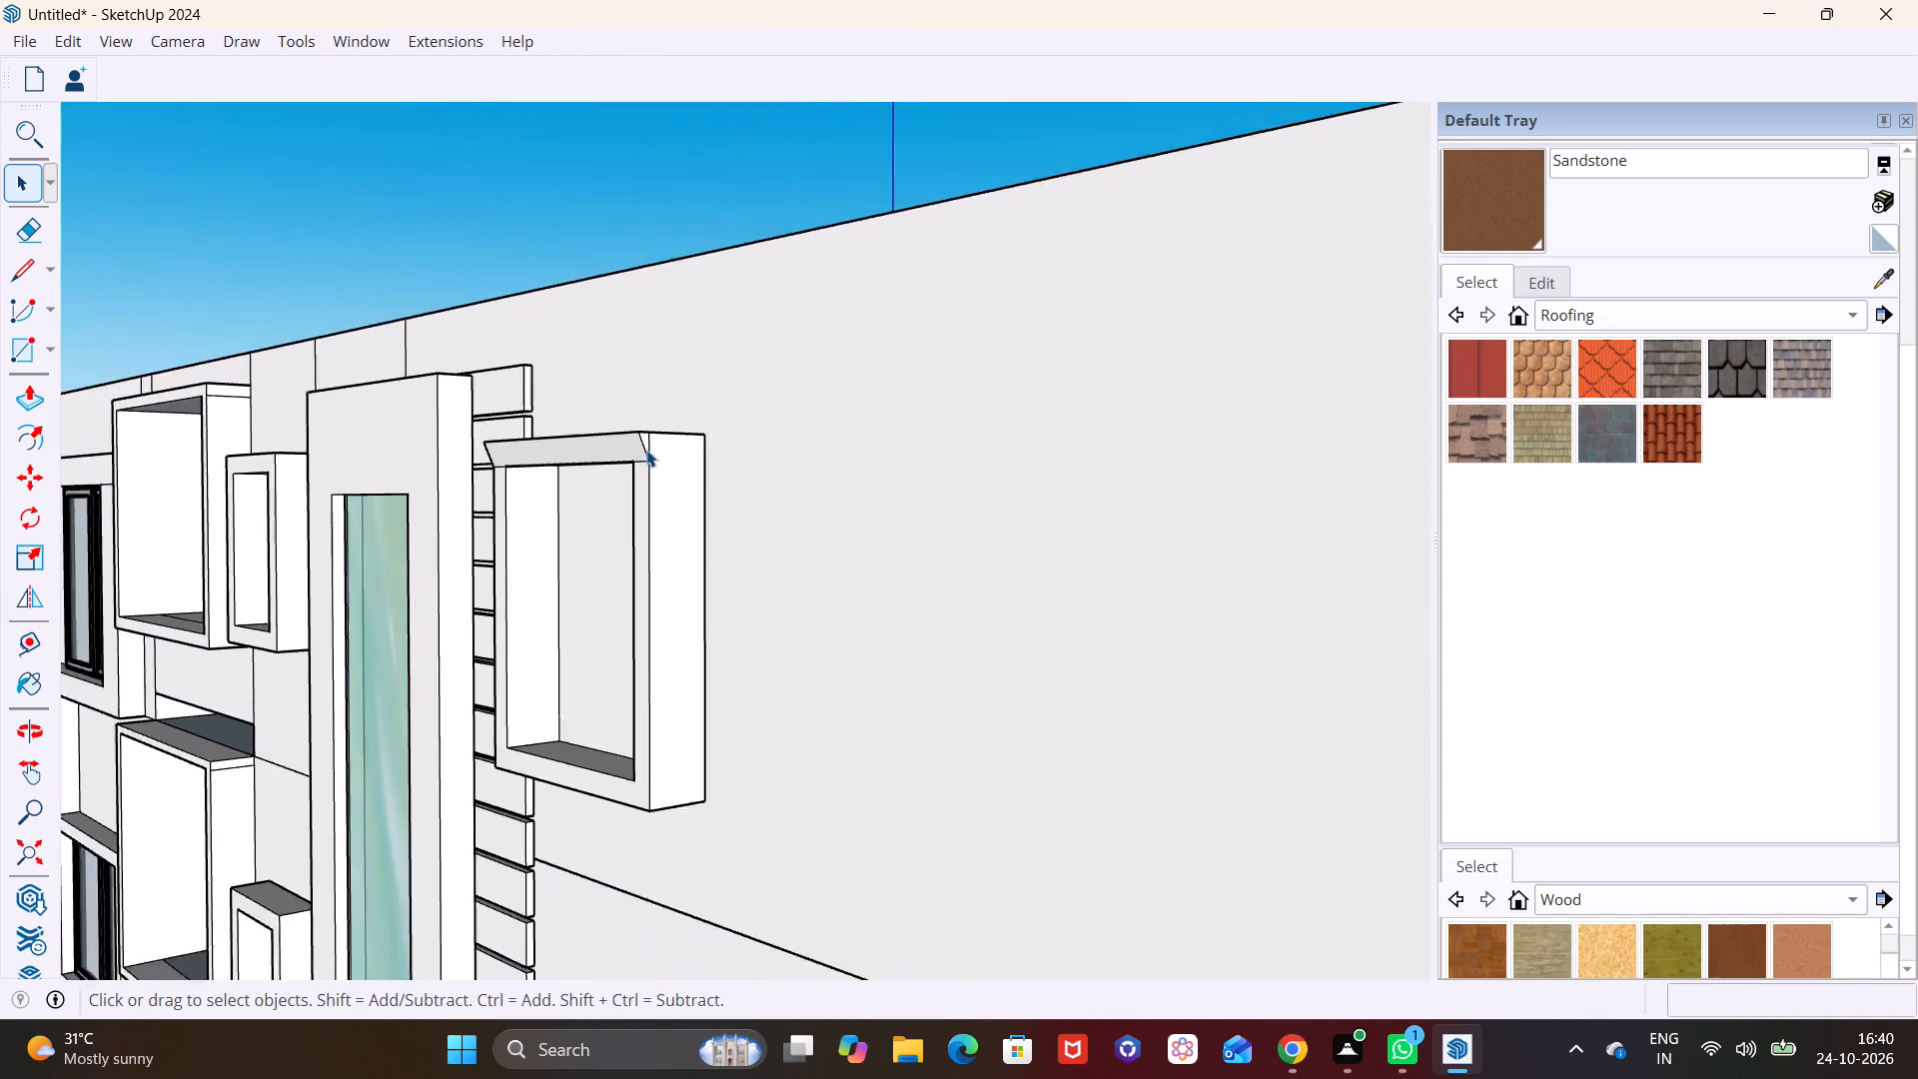
{"action": "scroll", "coordinate": [646, 450], "scroll_direction": "down", "scroll_amount": 2}
{"action": "middle_click_drag", "start_coordinate": [649, 491], "coordinate": [994, 510]}
{"action": "scroll", "coordinate": [995, 511], "scroll_direction": "down", "scroll_amount": 4}
{"action": "middle_click_drag", "start_coordinate": [1024, 555], "coordinate": [873, 392]}
{"action": "middle_click_drag", "start_coordinate": [875, 498], "coordinate": [1323, 643]}
{"action": "scroll", "coordinate": [1162, 602], "scroll_direction": "up", "scroll_amount": 2}
{"action": "middle_click_drag", "start_coordinate": [1005, 422], "coordinate": [1202, 514]}
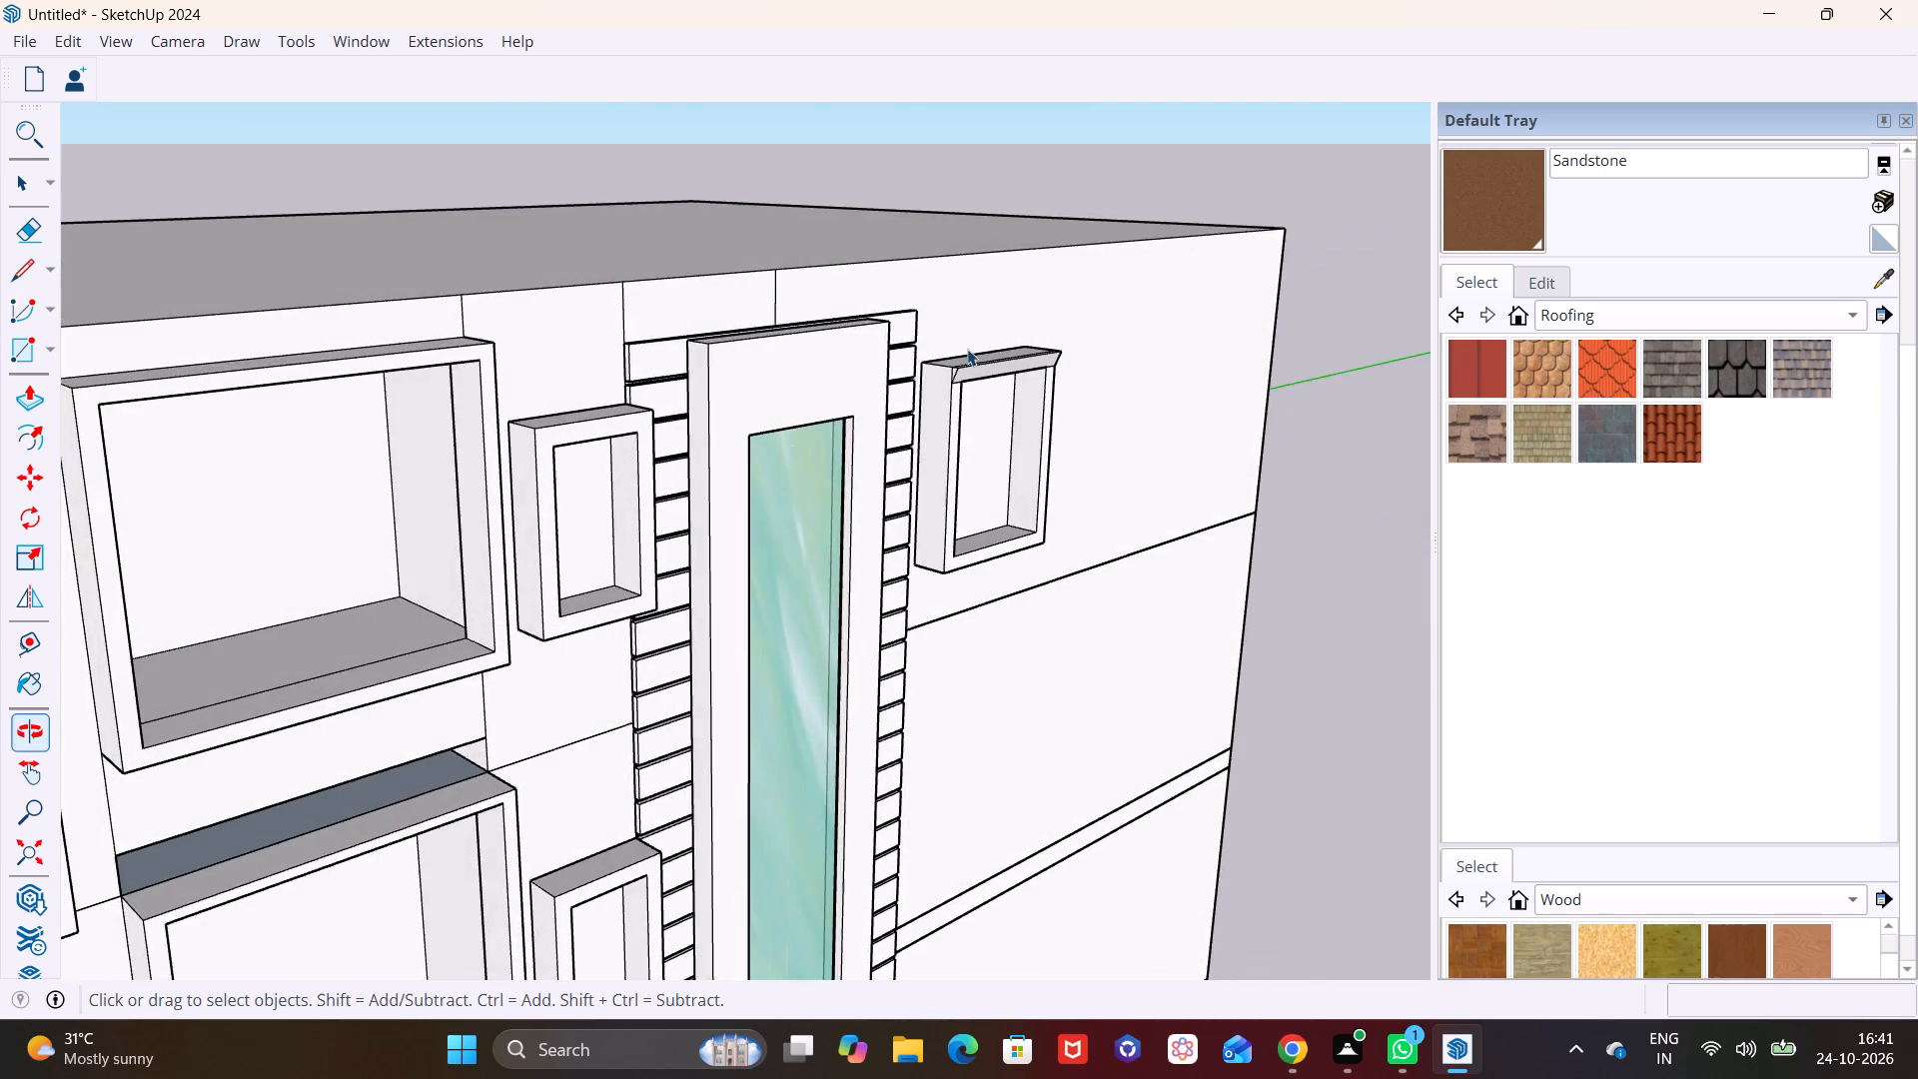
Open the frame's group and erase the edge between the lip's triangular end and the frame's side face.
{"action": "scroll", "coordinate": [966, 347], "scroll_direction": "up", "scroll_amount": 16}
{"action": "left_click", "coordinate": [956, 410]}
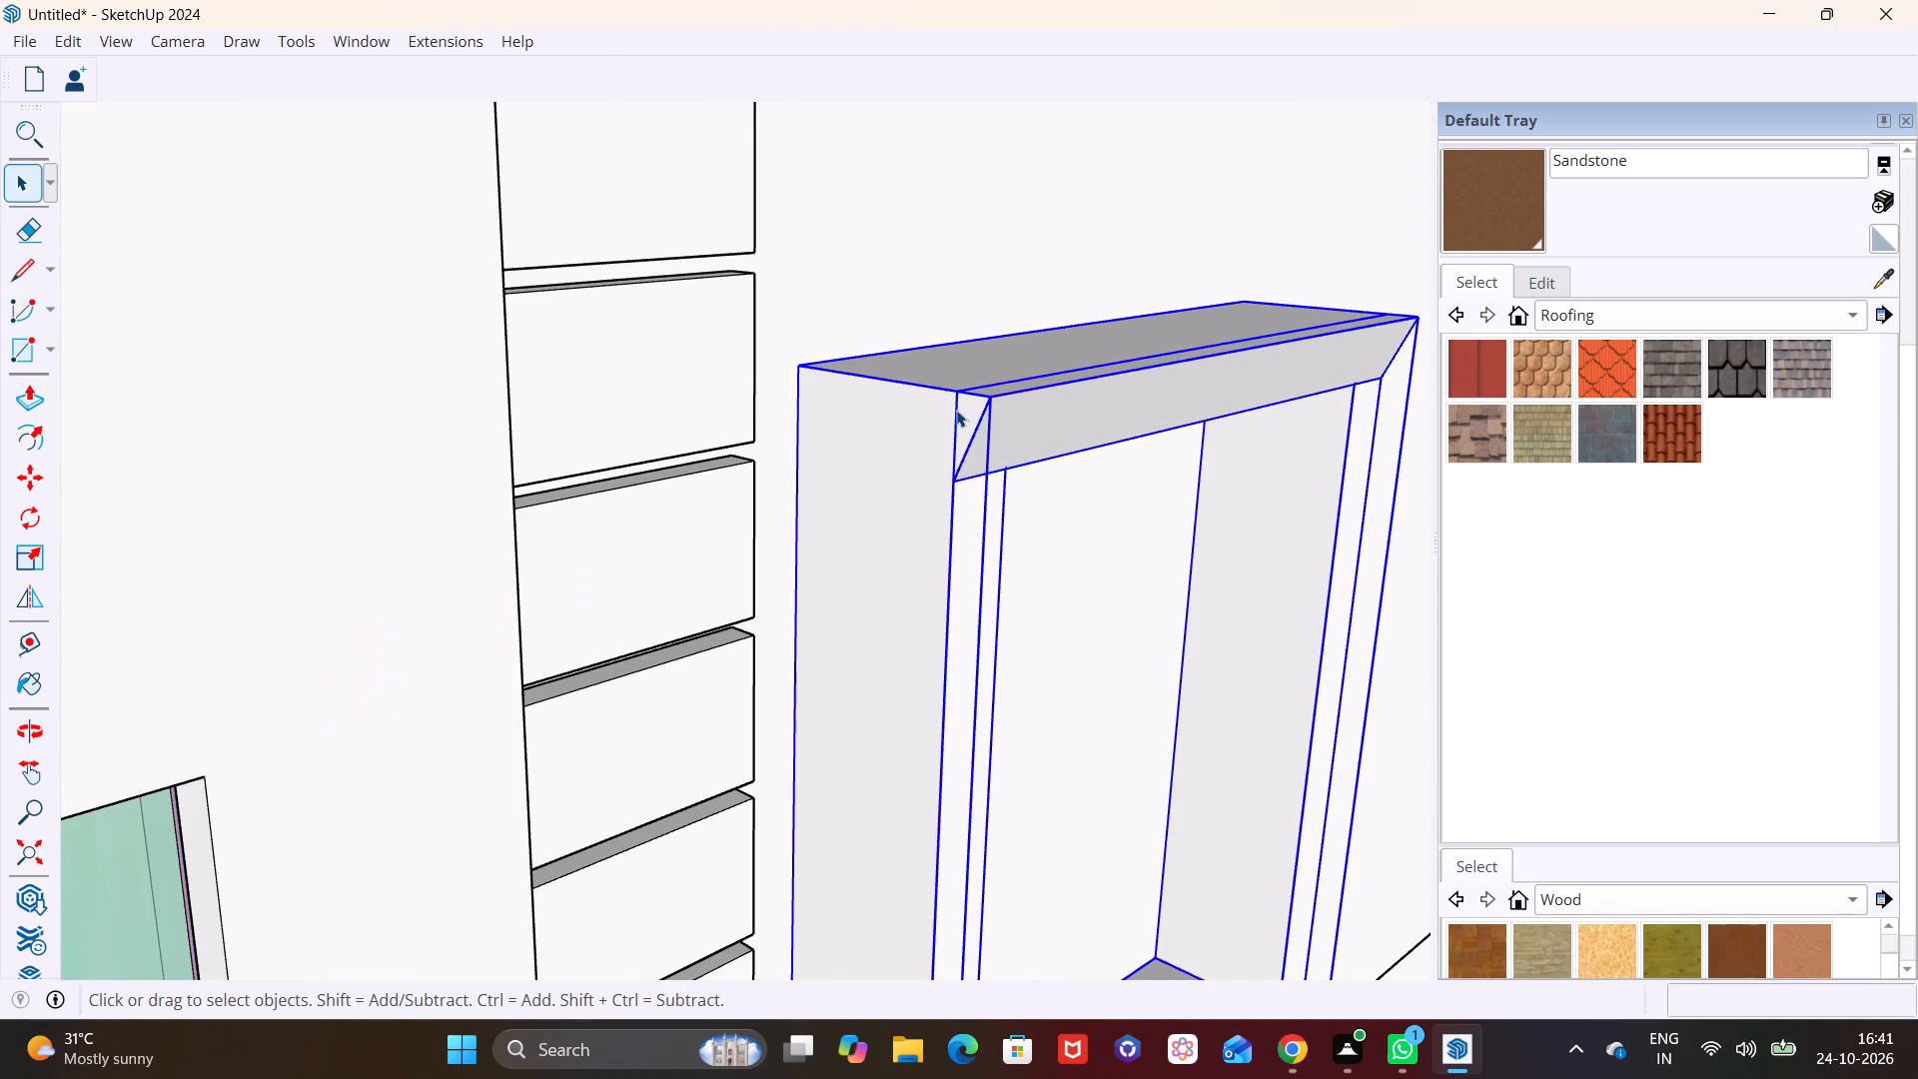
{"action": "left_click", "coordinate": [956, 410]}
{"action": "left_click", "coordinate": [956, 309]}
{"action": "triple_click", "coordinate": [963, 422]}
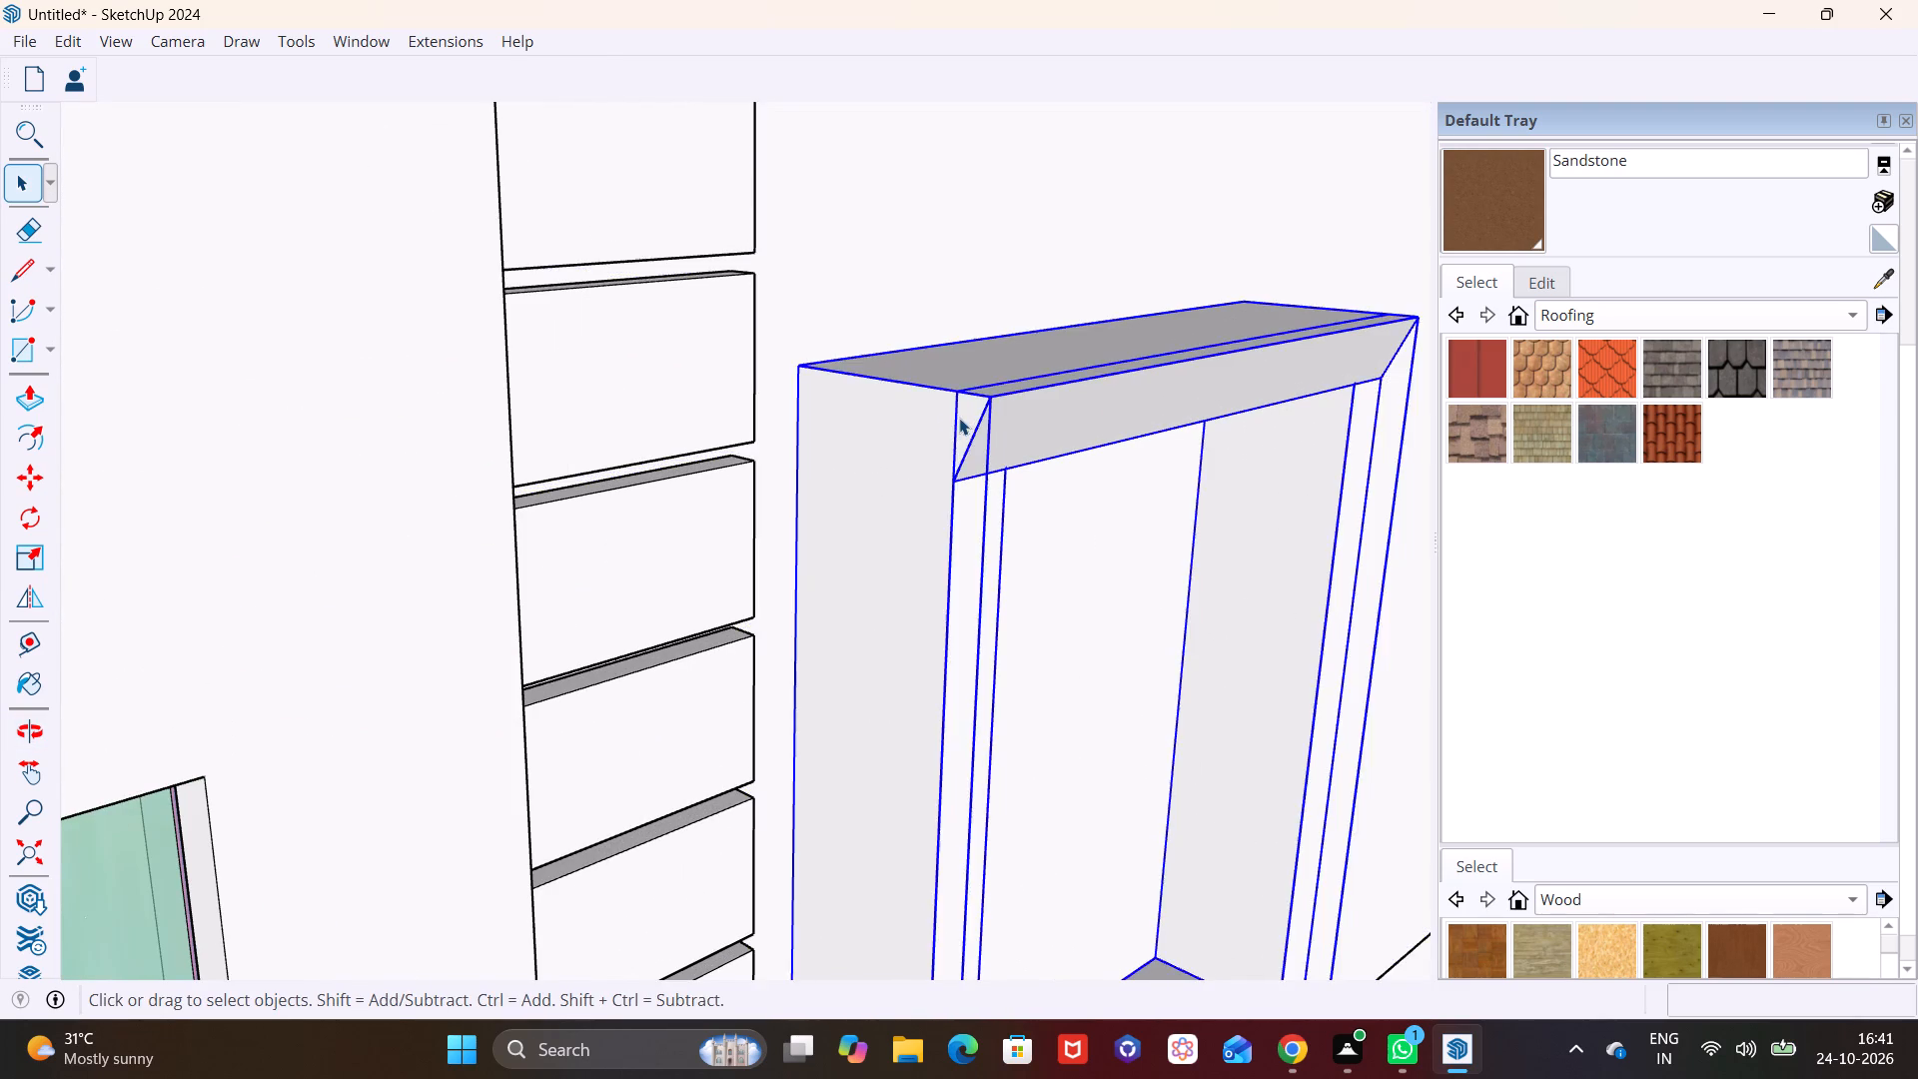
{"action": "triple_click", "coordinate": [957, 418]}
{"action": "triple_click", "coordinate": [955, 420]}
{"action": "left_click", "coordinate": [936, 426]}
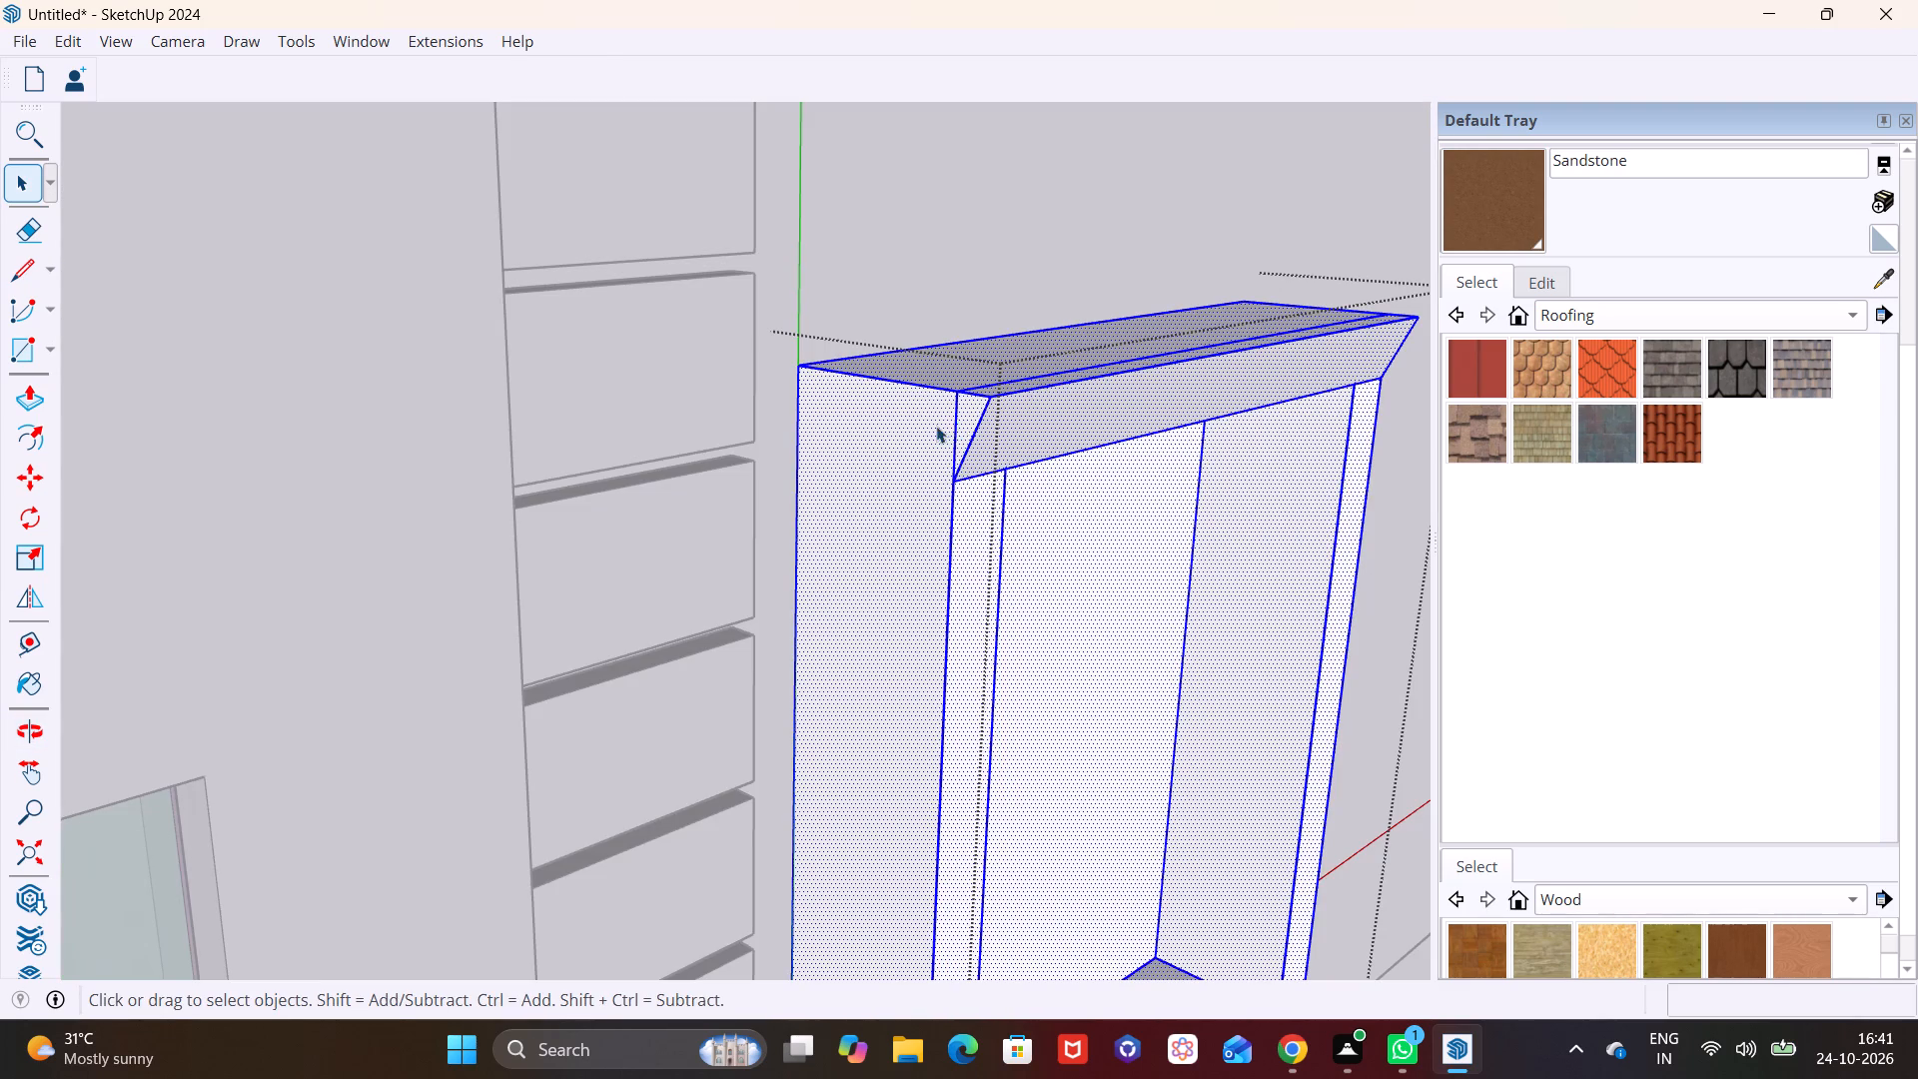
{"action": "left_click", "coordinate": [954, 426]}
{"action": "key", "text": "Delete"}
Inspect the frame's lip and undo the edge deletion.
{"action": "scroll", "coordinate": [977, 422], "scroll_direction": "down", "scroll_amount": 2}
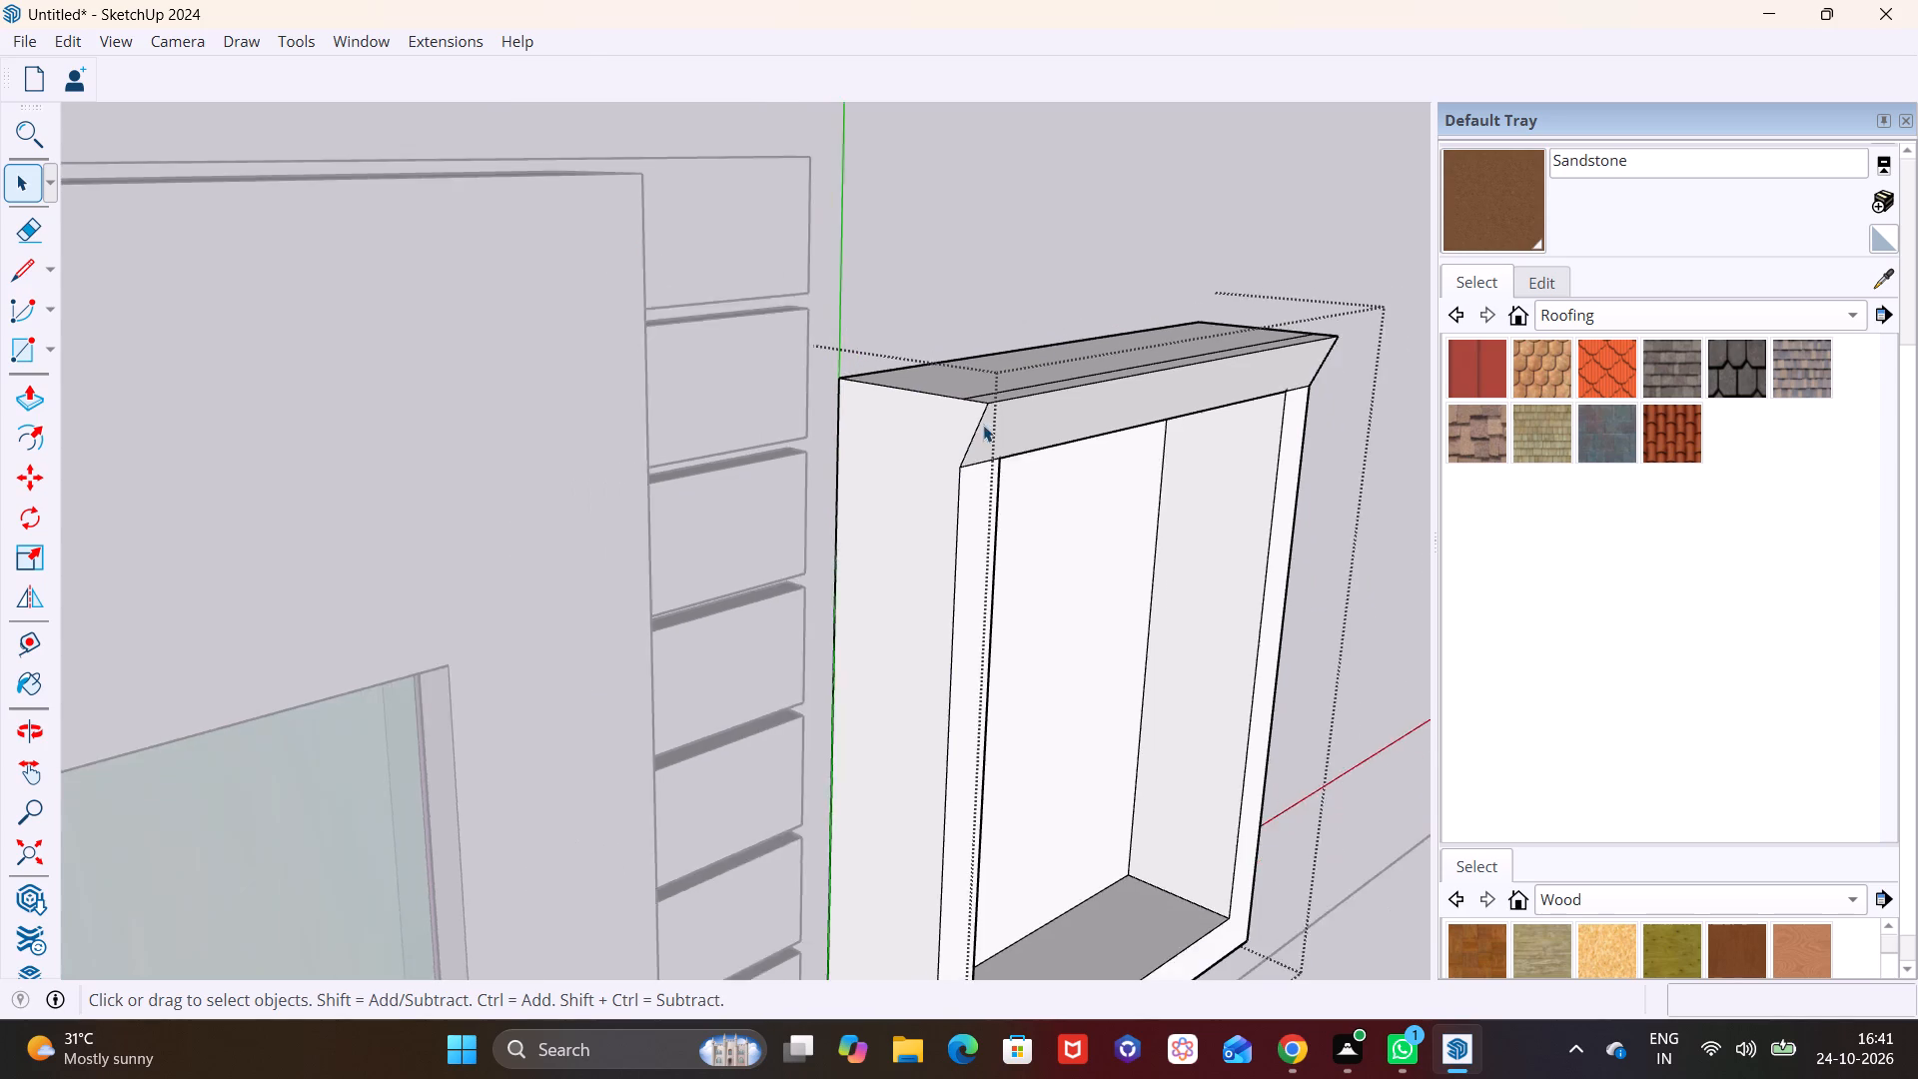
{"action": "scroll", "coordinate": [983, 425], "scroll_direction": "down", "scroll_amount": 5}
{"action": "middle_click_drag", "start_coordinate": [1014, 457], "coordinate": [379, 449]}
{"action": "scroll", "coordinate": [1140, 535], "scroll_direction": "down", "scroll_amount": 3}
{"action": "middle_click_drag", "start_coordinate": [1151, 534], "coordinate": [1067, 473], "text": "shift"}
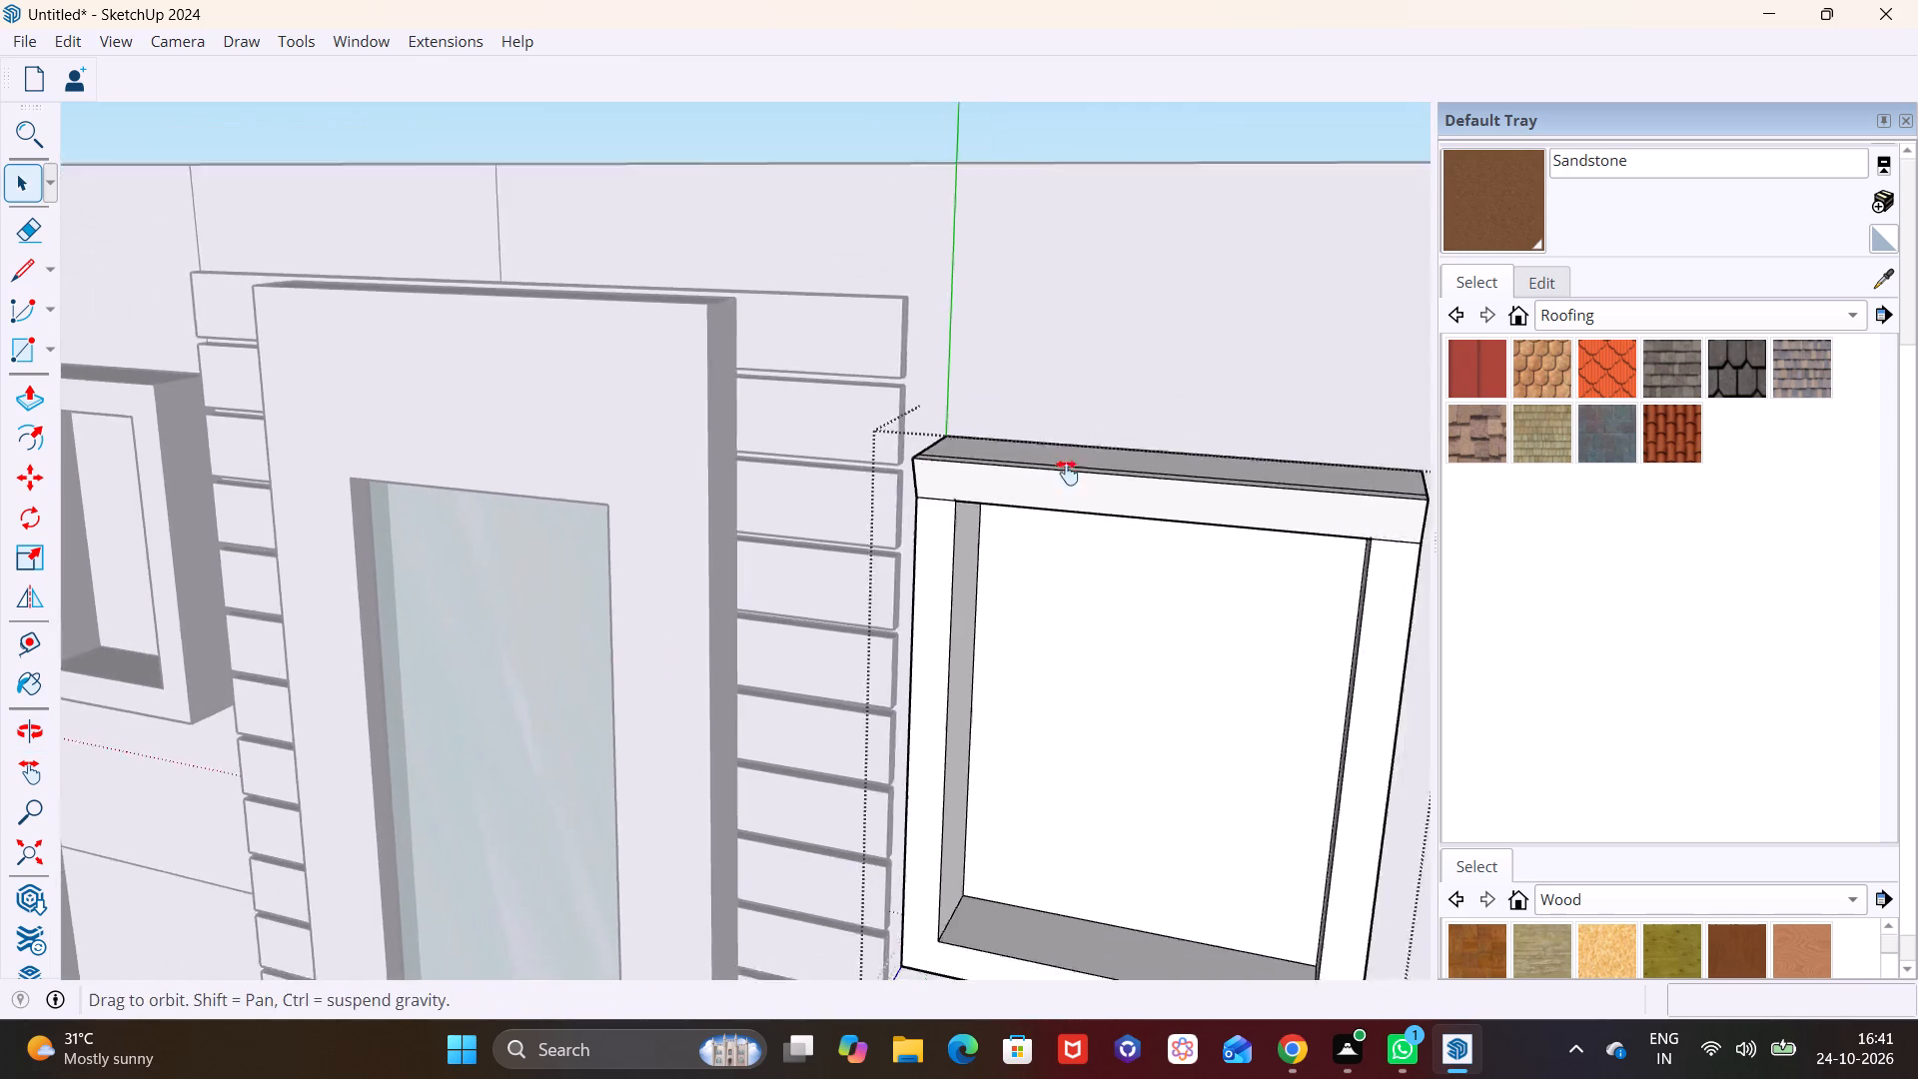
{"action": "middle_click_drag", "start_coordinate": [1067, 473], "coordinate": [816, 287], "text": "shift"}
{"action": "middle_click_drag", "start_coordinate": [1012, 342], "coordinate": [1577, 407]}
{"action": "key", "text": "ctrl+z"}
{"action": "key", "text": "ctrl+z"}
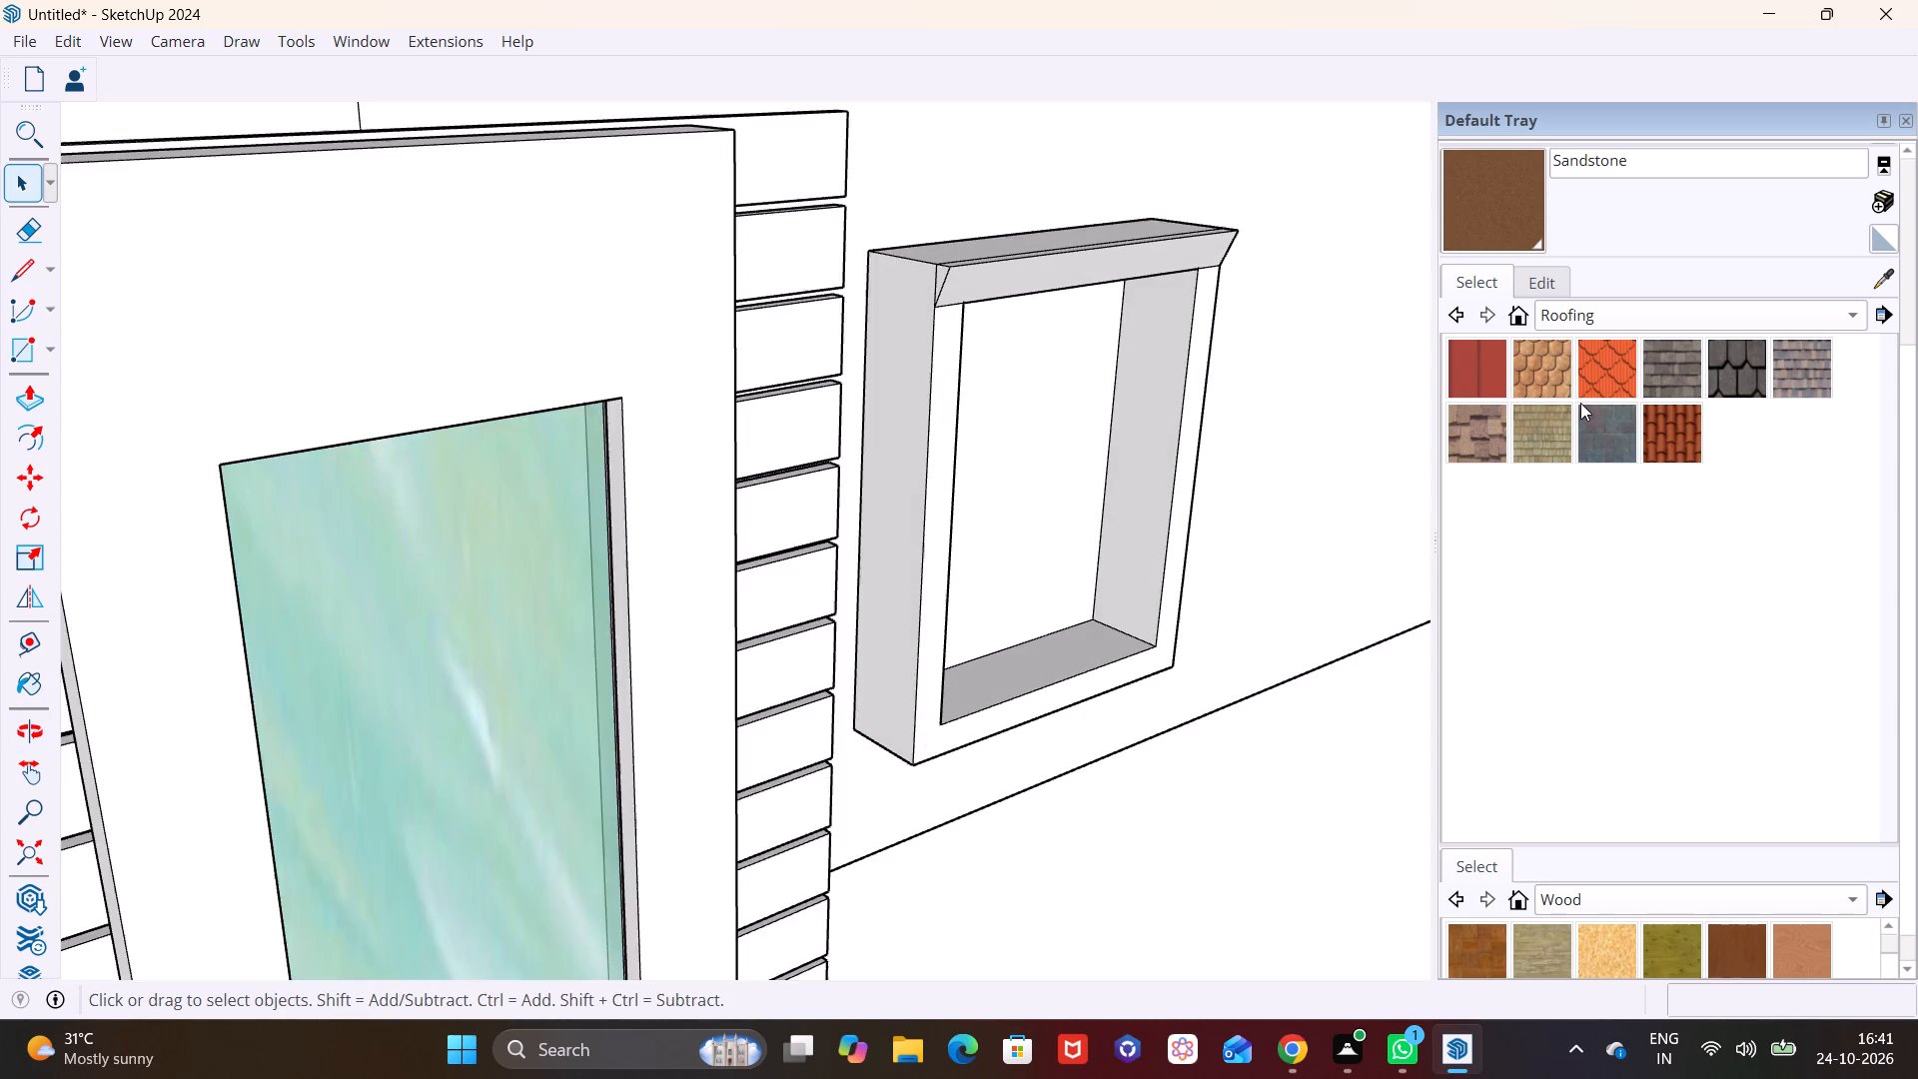
Undo the sloped top lip on the top-floor window frame beside the glass band, and close the frame's group.
{"action": "key", "text": "ctrl+z"}
{"action": "key", "text": "ctrl+z"}
{"action": "scroll", "coordinate": [1546, 434], "scroll_direction": "up", "scroll_amount": 1}
{"action": "scroll", "coordinate": [1546, 434], "scroll_direction": "down", "scroll_amount": 3}
{"action": "key", "text": "ctrl+z"}
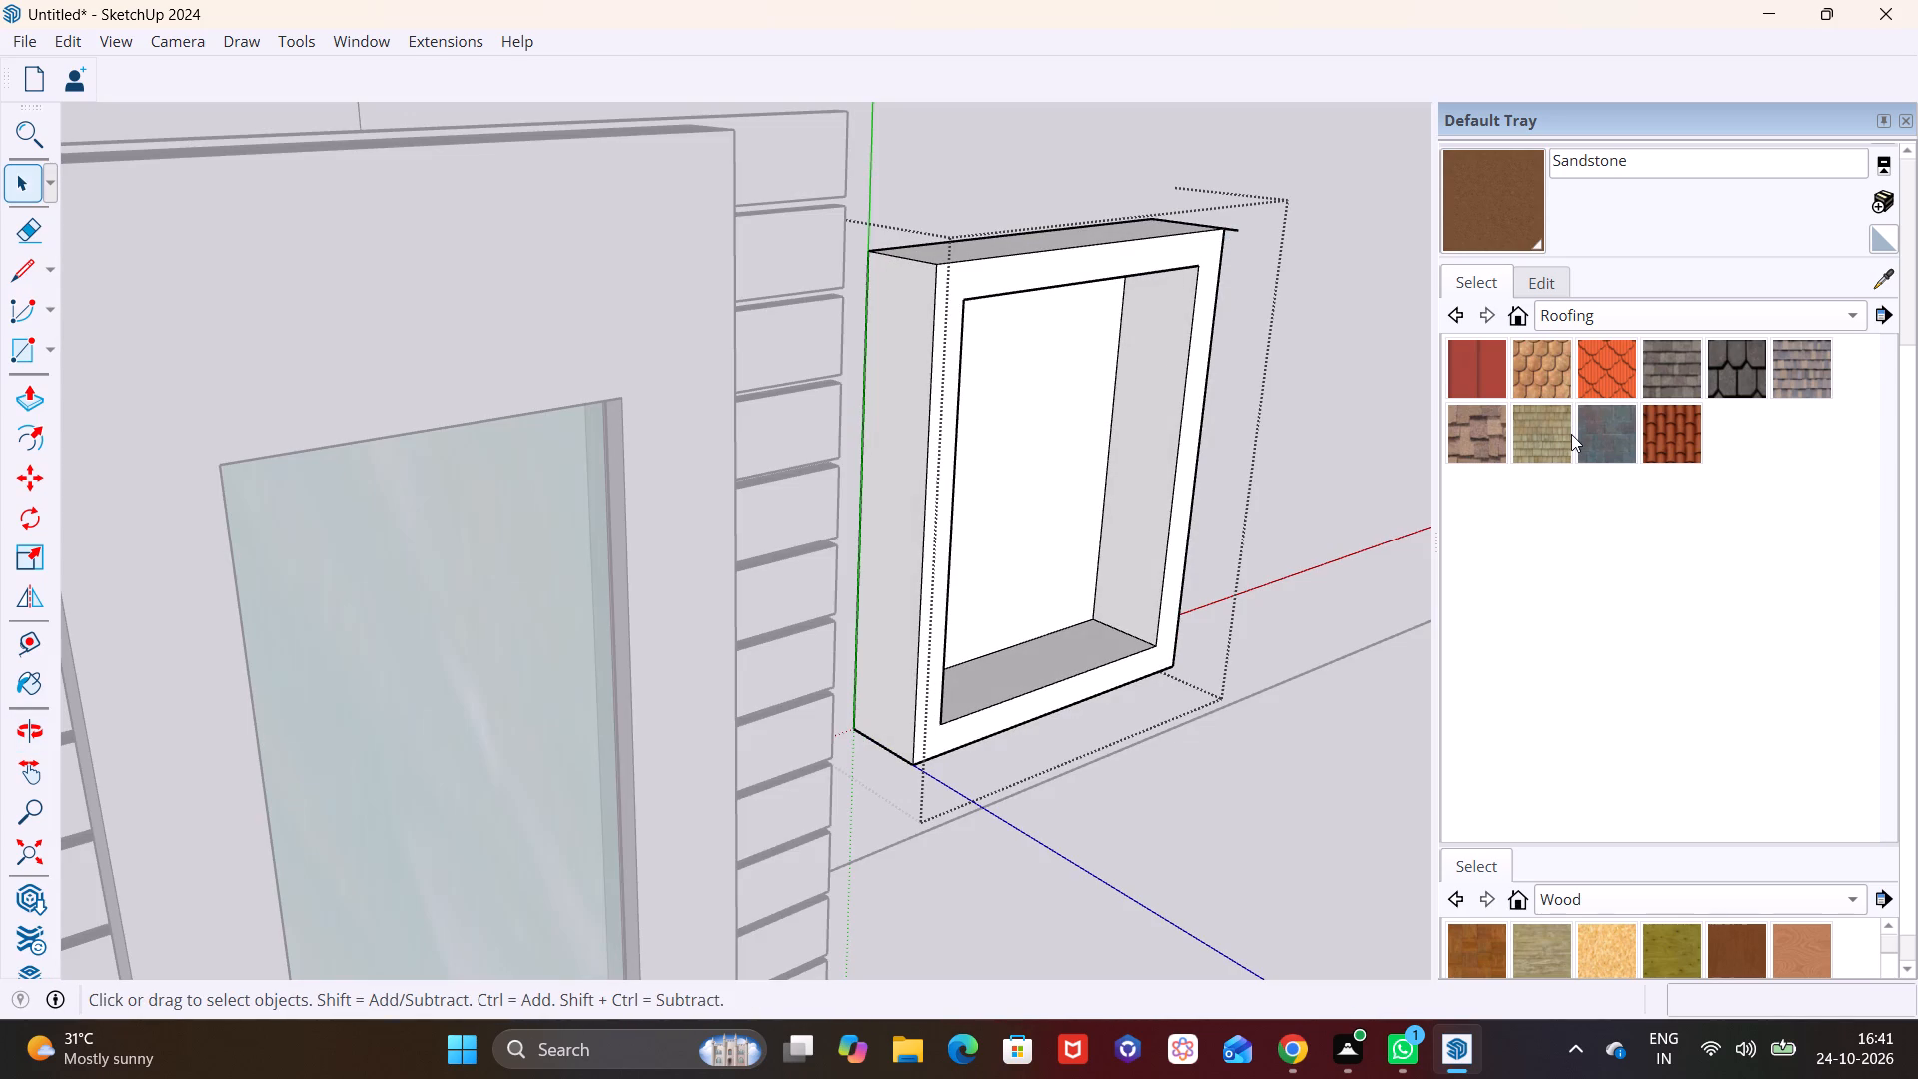
{"action": "key", "text": "ctrl+z"}
{"action": "scroll", "coordinate": [1581, 439], "scroll_direction": "down", "scroll_amount": 8}
{"action": "scroll", "coordinate": [1122, 502], "scroll_direction": "down", "scroll_amount": 7}
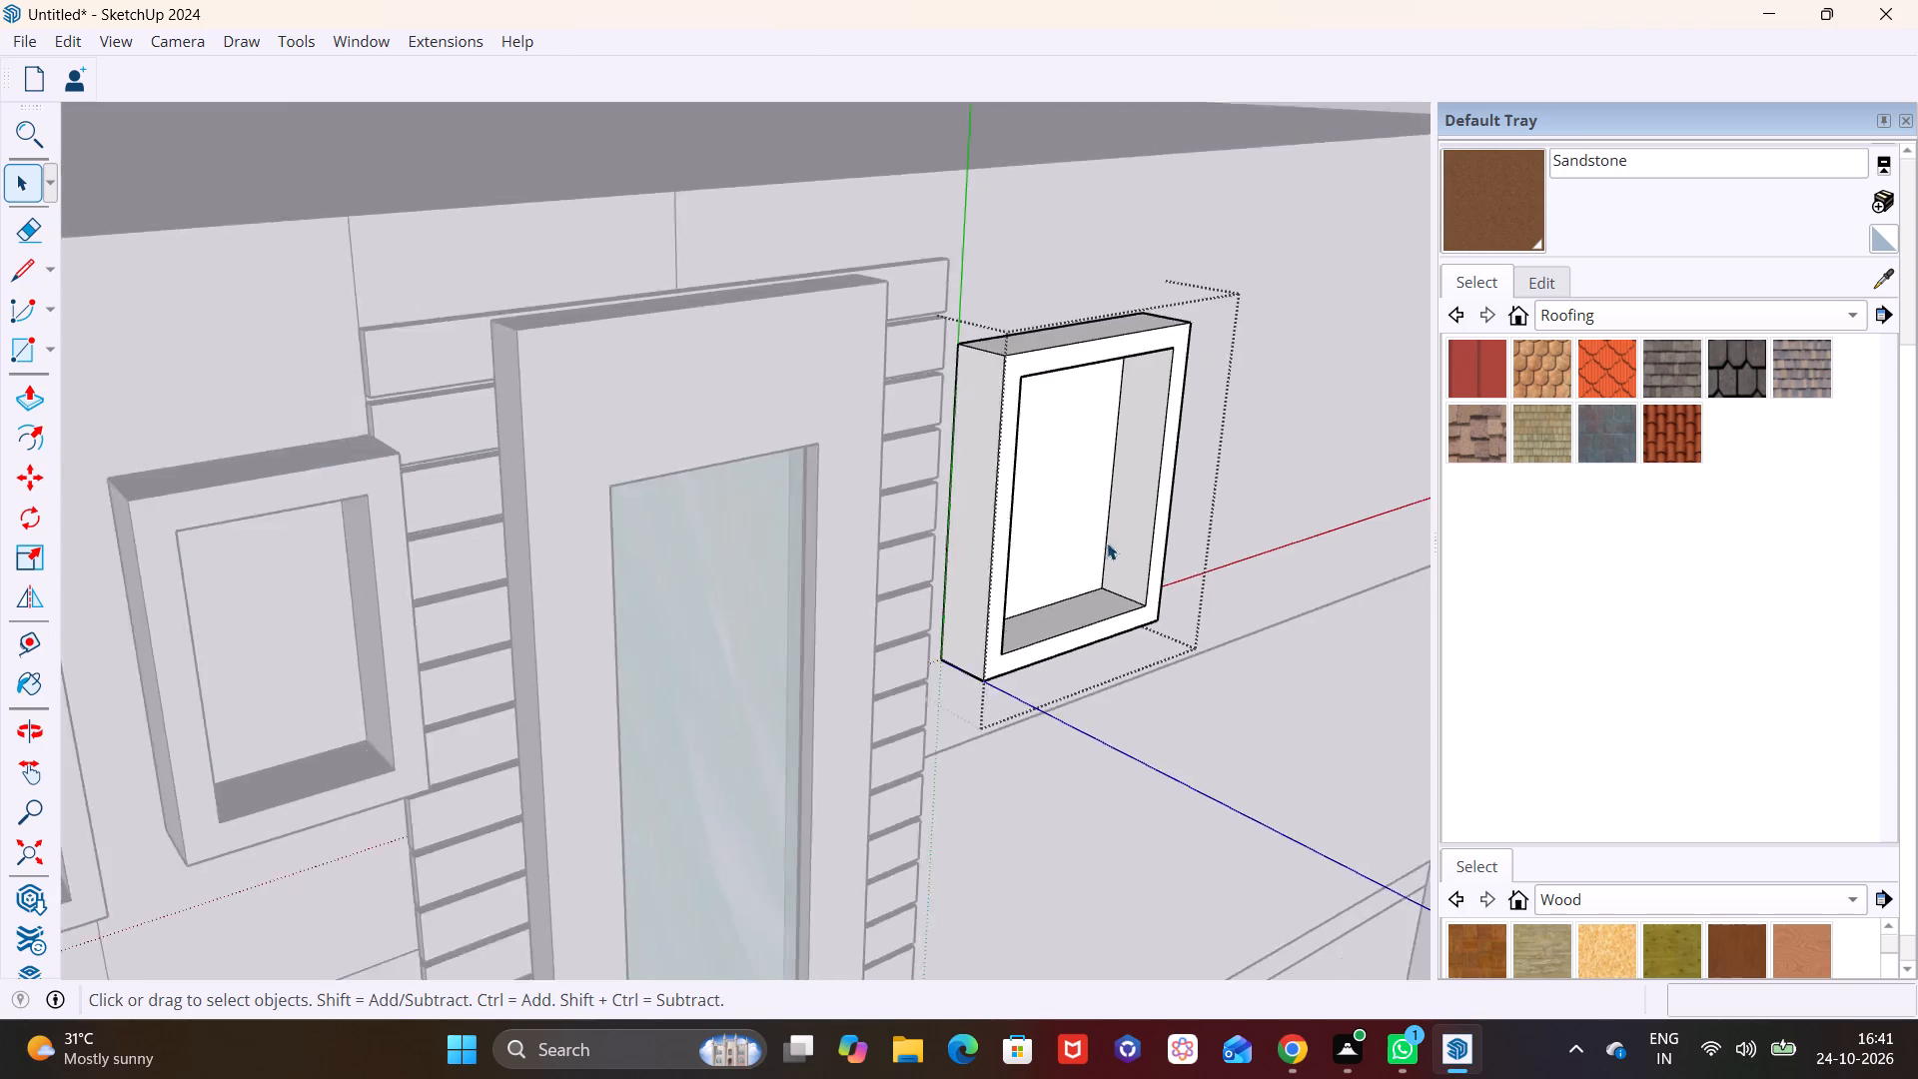
{"action": "scroll", "coordinate": [1107, 542], "scroll_direction": "down", "scroll_amount": 3}
{"action": "middle_click_drag", "start_coordinate": [1106, 606], "coordinate": [625, 171]}
{"action": "scroll", "coordinate": [846, 323], "scroll_direction": "down", "scroll_amount": 9}
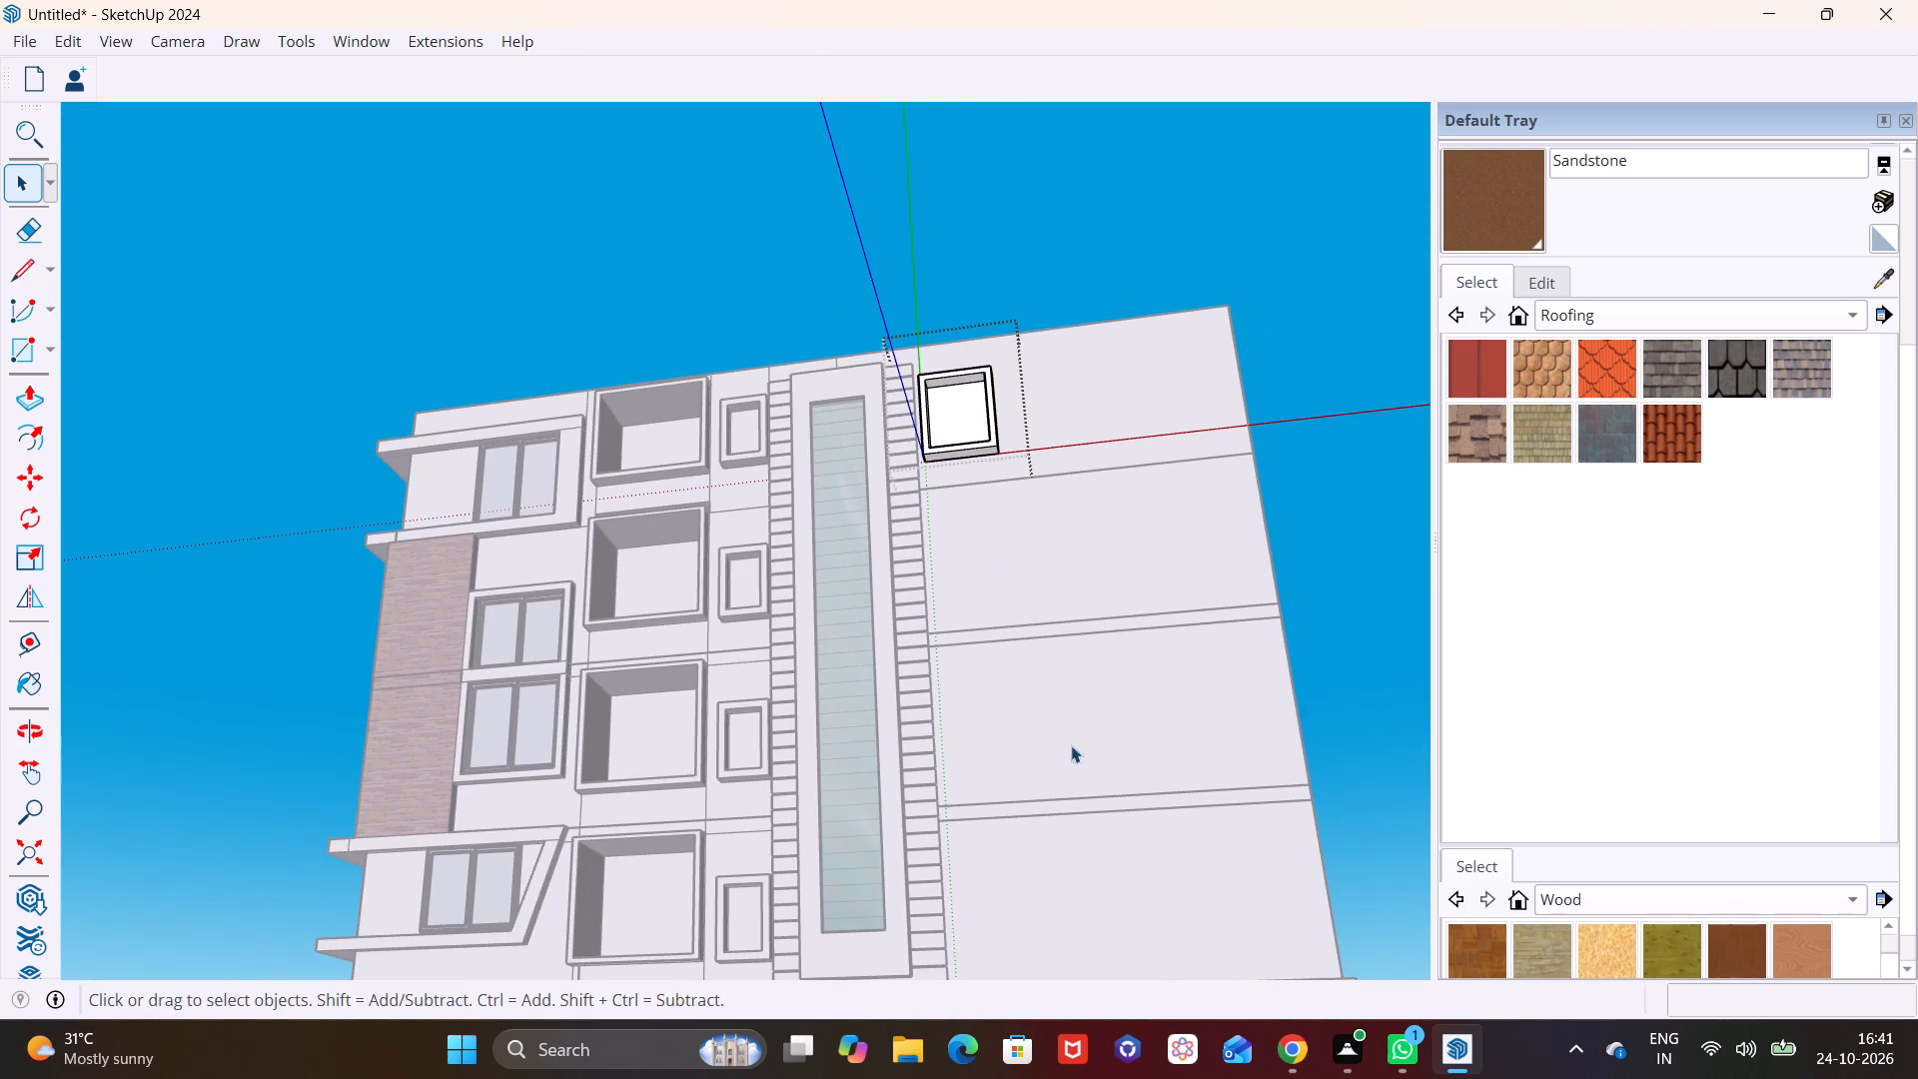
{"action": "scroll", "coordinate": [1065, 737], "scroll_direction": "down", "scroll_amount": 5}
{"action": "middle_click_drag", "start_coordinate": [1014, 628], "coordinate": [1120, 803]}
{"action": "middle_click_drag", "start_coordinate": [1031, 701], "coordinate": [896, 520], "text": "shift"}
{"action": "middle_click_drag", "start_coordinate": [895, 551], "coordinate": [953, 659]}
{"action": "key", "text": "space"}
{"action": "left_click", "coordinate": [1138, 610]}
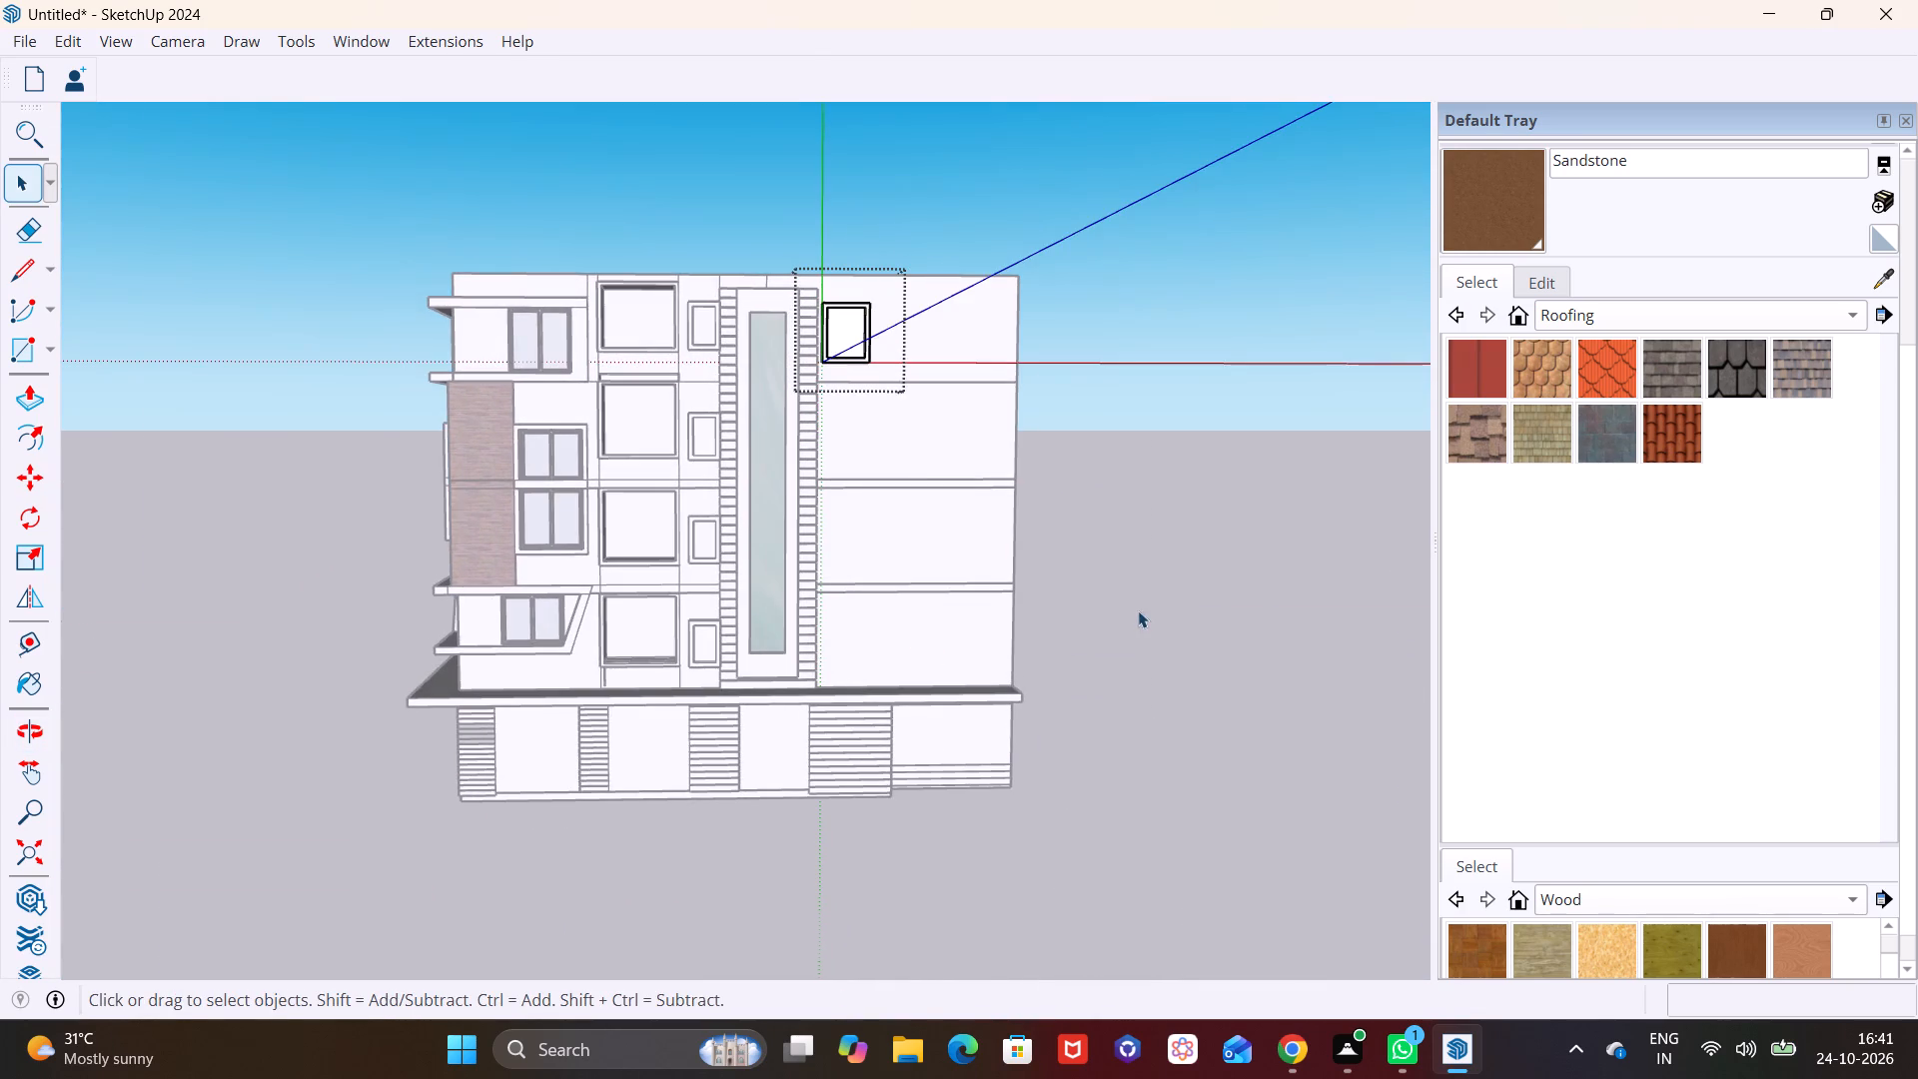
Copy the top-floor window frame beside the glass band straight down onto each of the three floors below, the last about 12' 7" lower.
{"action": "scroll", "coordinate": [804, 300], "scroll_direction": "up", "scroll_amount": 7}
{"action": "middle_click_drag", "start_coordinate": [945, 371], "coordinate": [555, 410]}
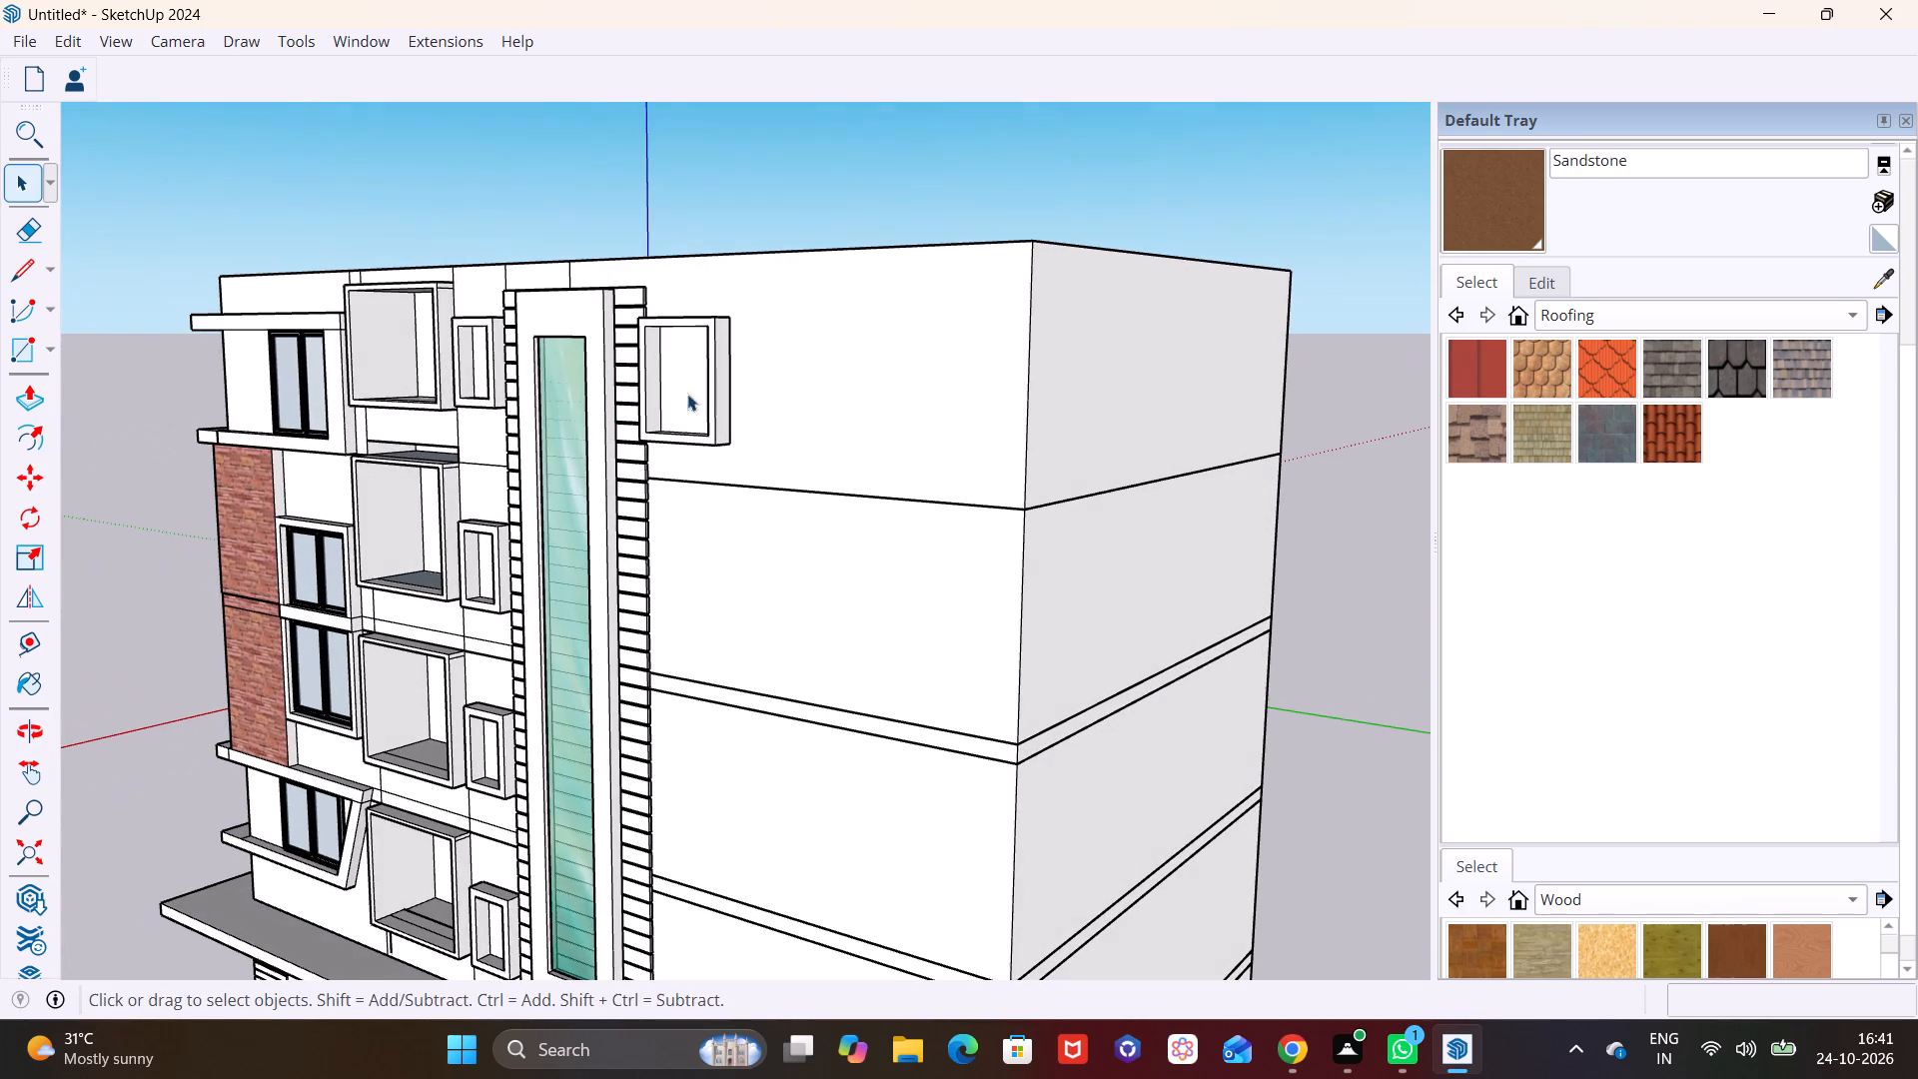
{"action": "left_click", "coordinate": [724, 341]}
{"action": "key", "text": "m"}
{"action": "left_click", "coordinate": [724, 317]}
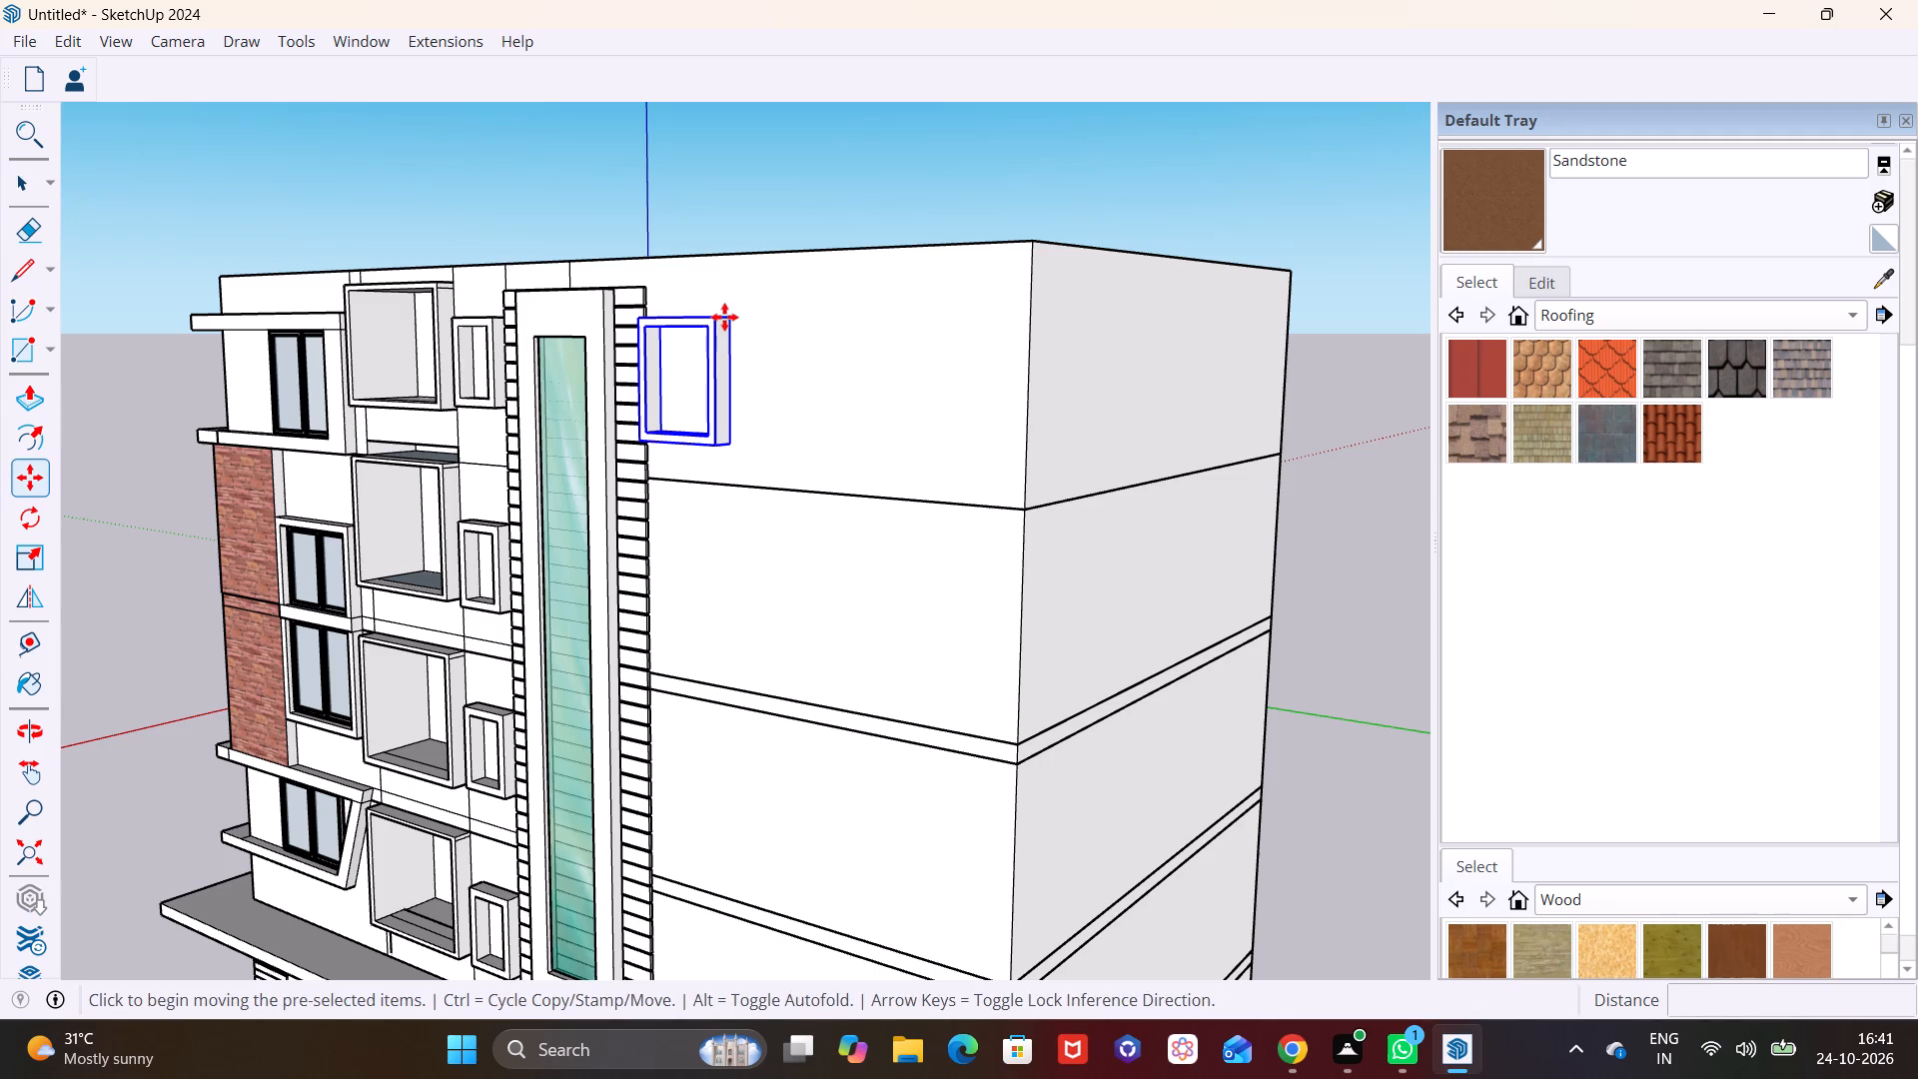
{"action": "left_click", "coordinate": [736, 518]}
{"action": "scroll", "coordinate": [739, 519], "scroll_direction": "up", "scroll_amount": 1, "text": "shift"}
{"action": "middle_click_drag", "start_coordinate": [739, 519], "coordinate": [774, 293], "text": "shift"}
{"action": "left_click", "coordinate": [769, 292]}
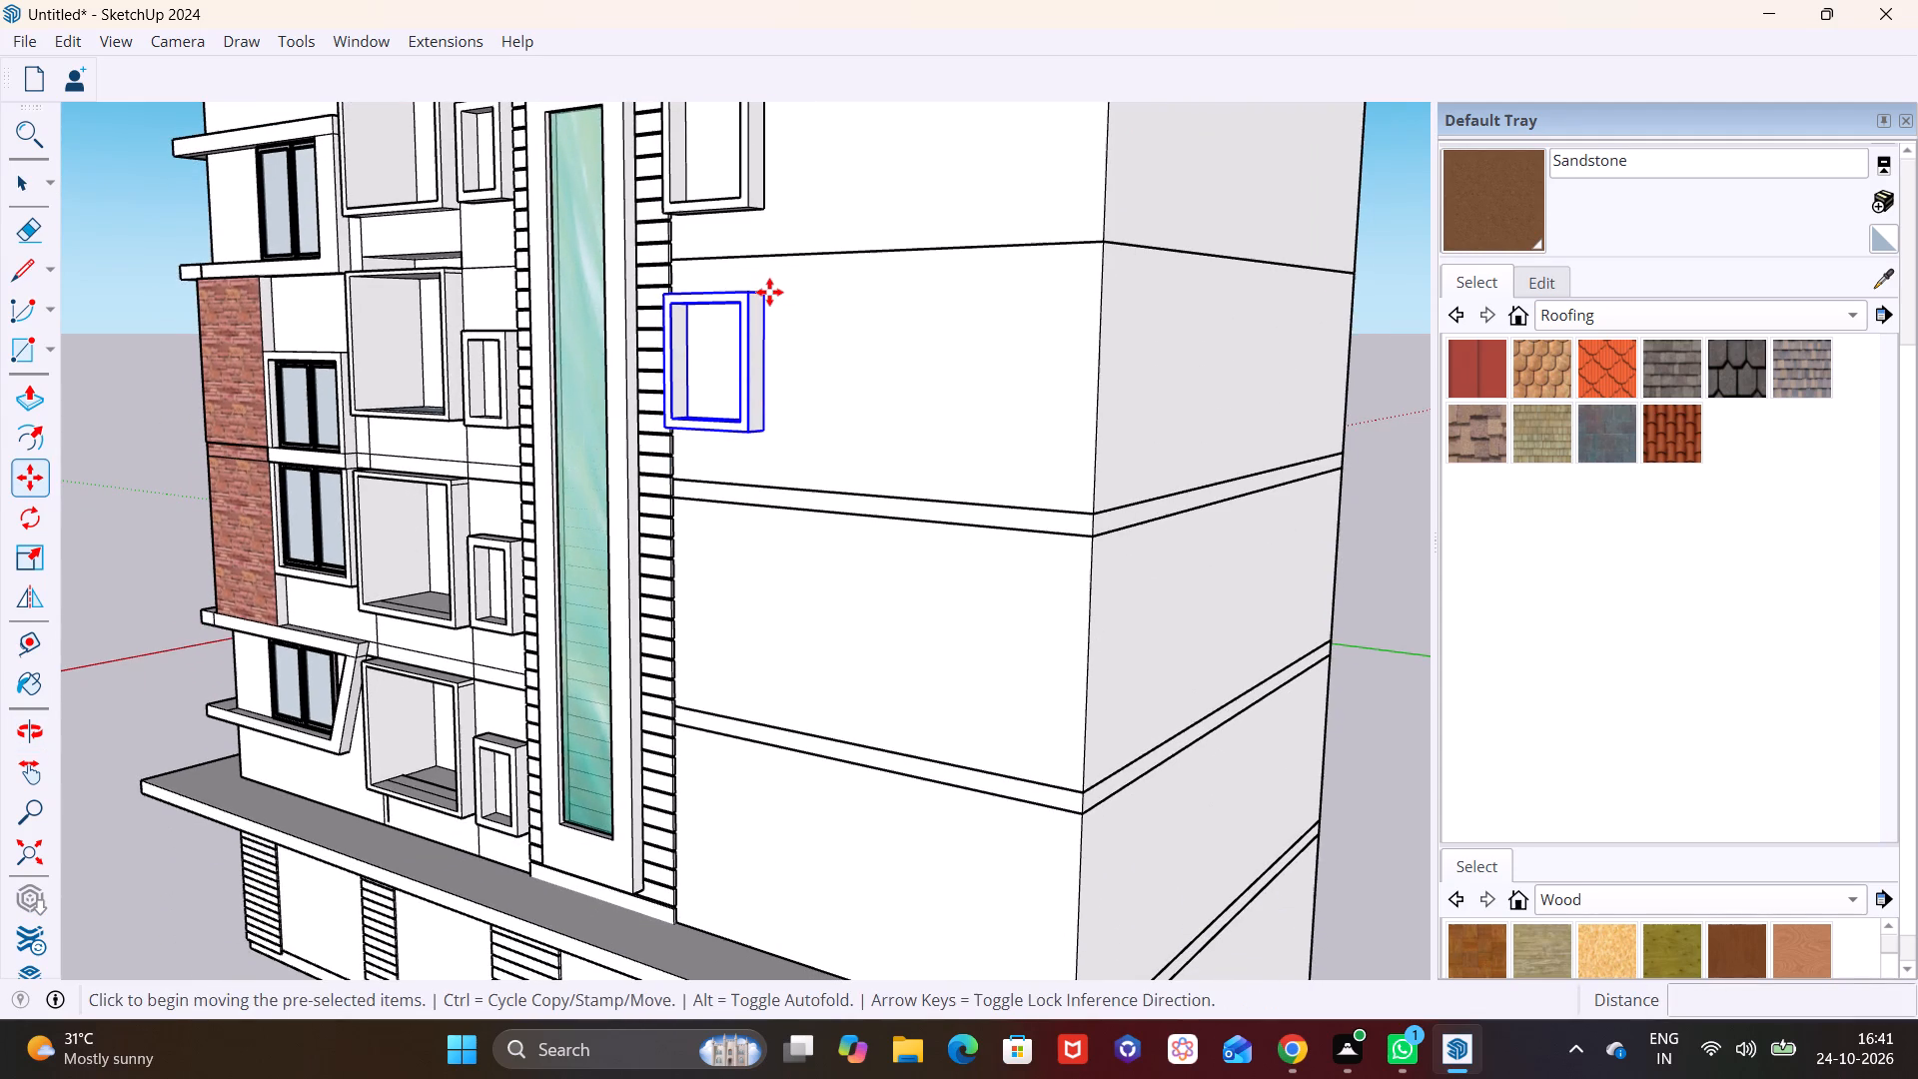
{"action": "left_click", "coordinate": [767, 536]}
{"action": "left_click", "coordinate": [769, 538]}
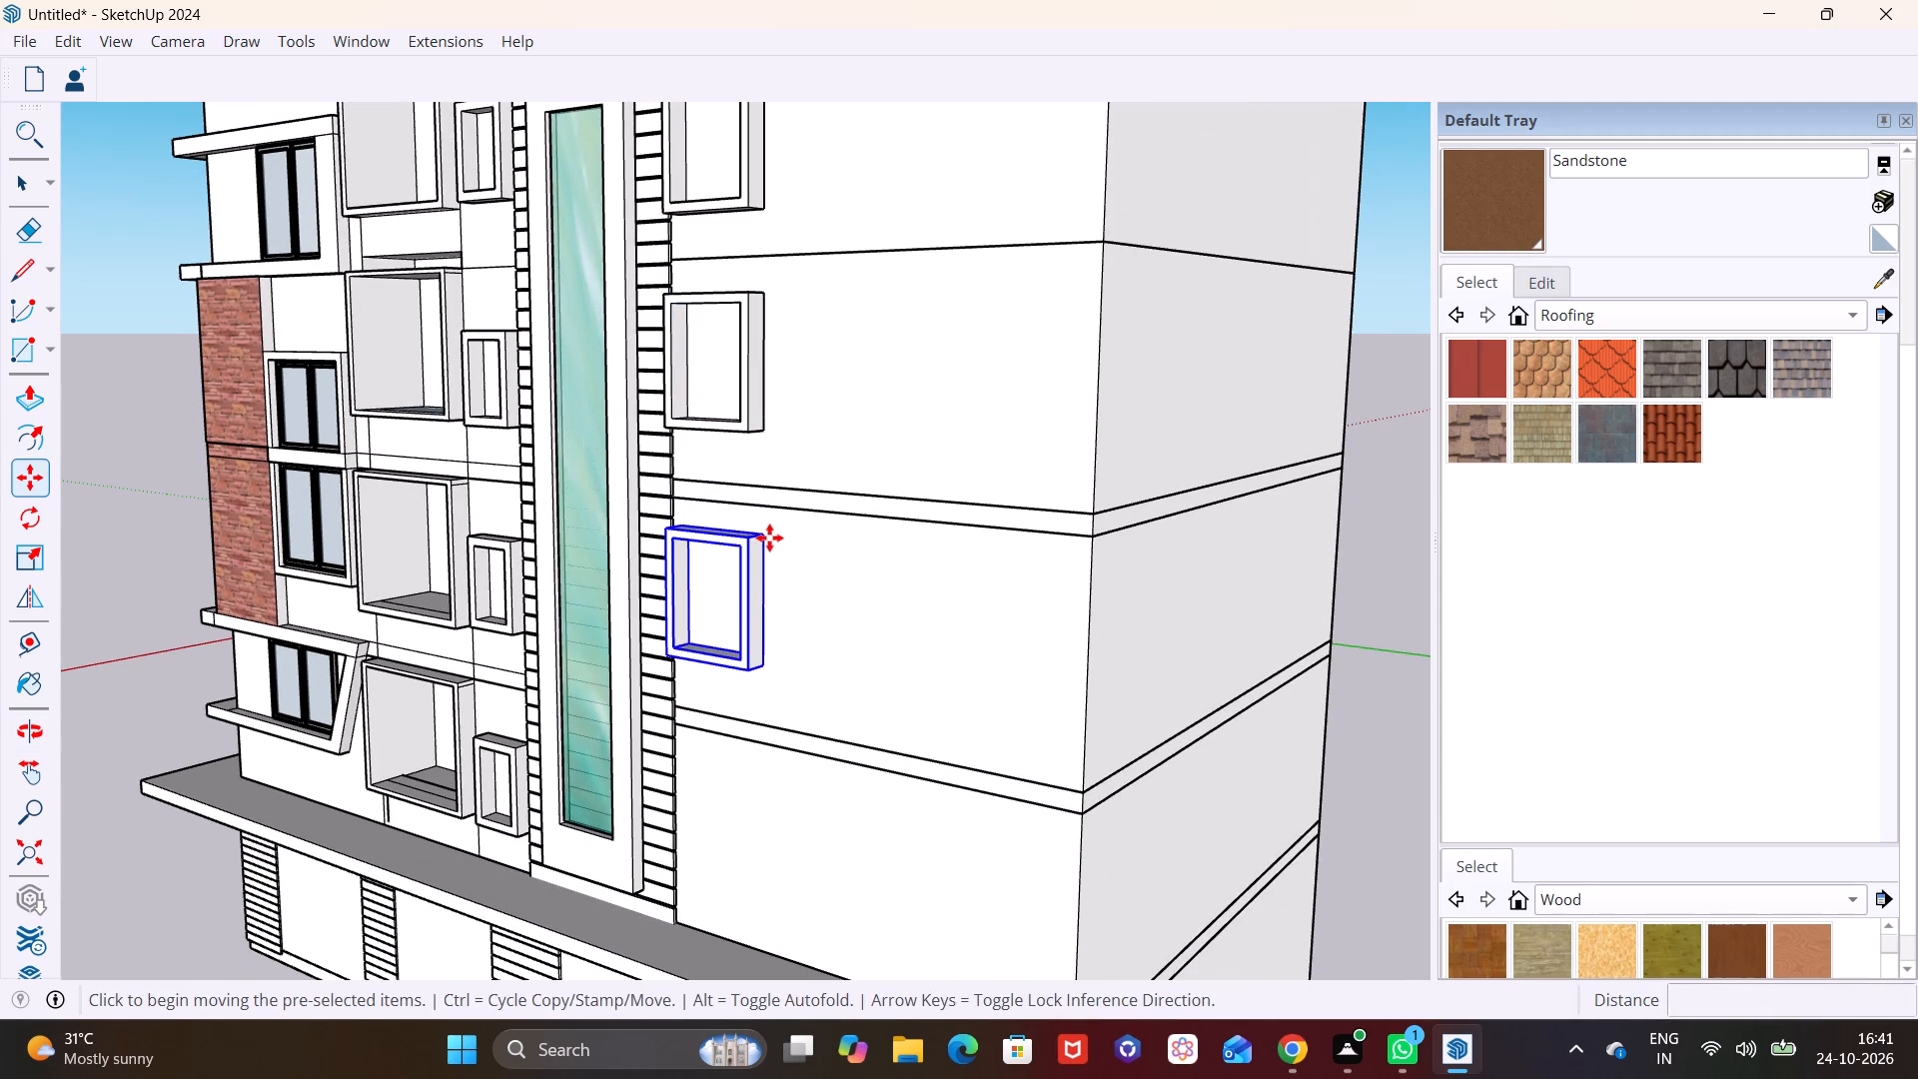
{"action": "middle_click_drag", "start_coordinate": [746, 679], "coordinate": [781, 413]}
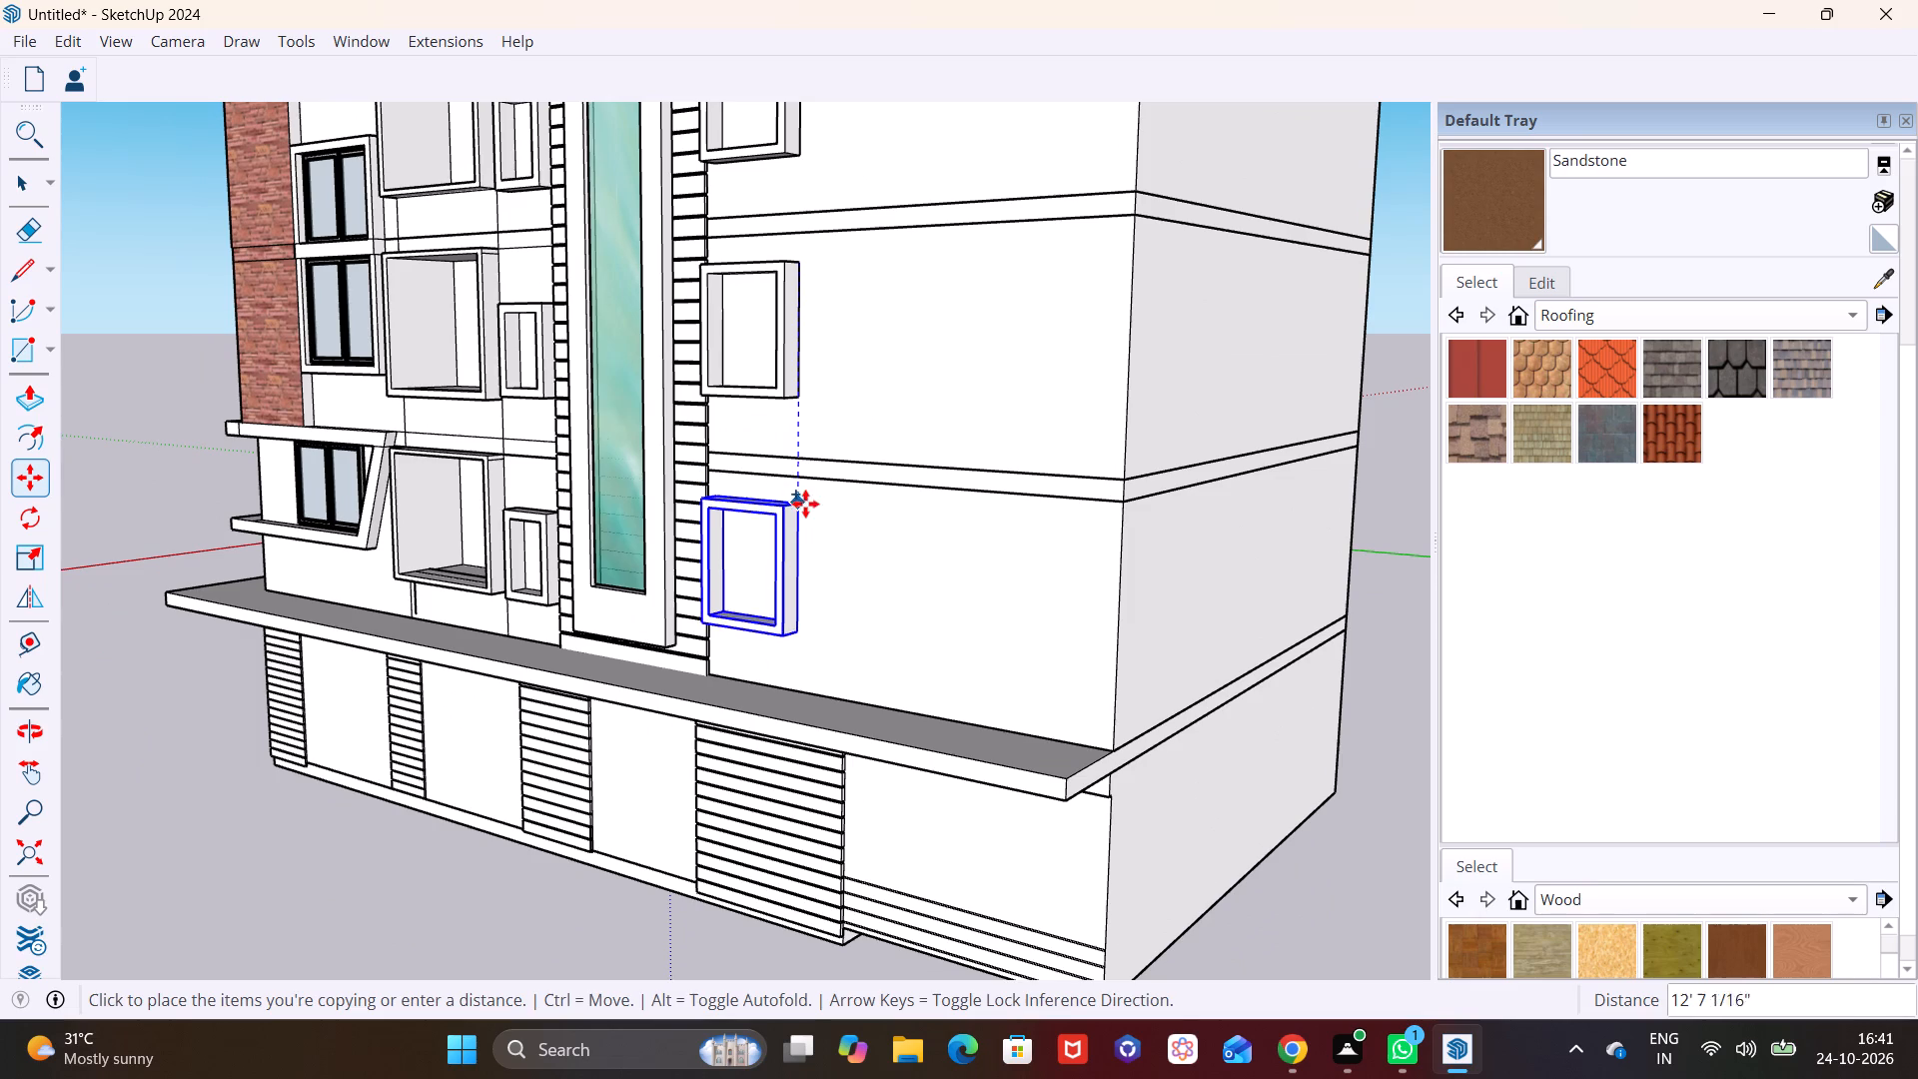
{"action": "left_click", "coordinate": [805, 507]}
{"action": "key", "text": "space"}
{"action": "left_click", "coordinate": [1380, 570]}
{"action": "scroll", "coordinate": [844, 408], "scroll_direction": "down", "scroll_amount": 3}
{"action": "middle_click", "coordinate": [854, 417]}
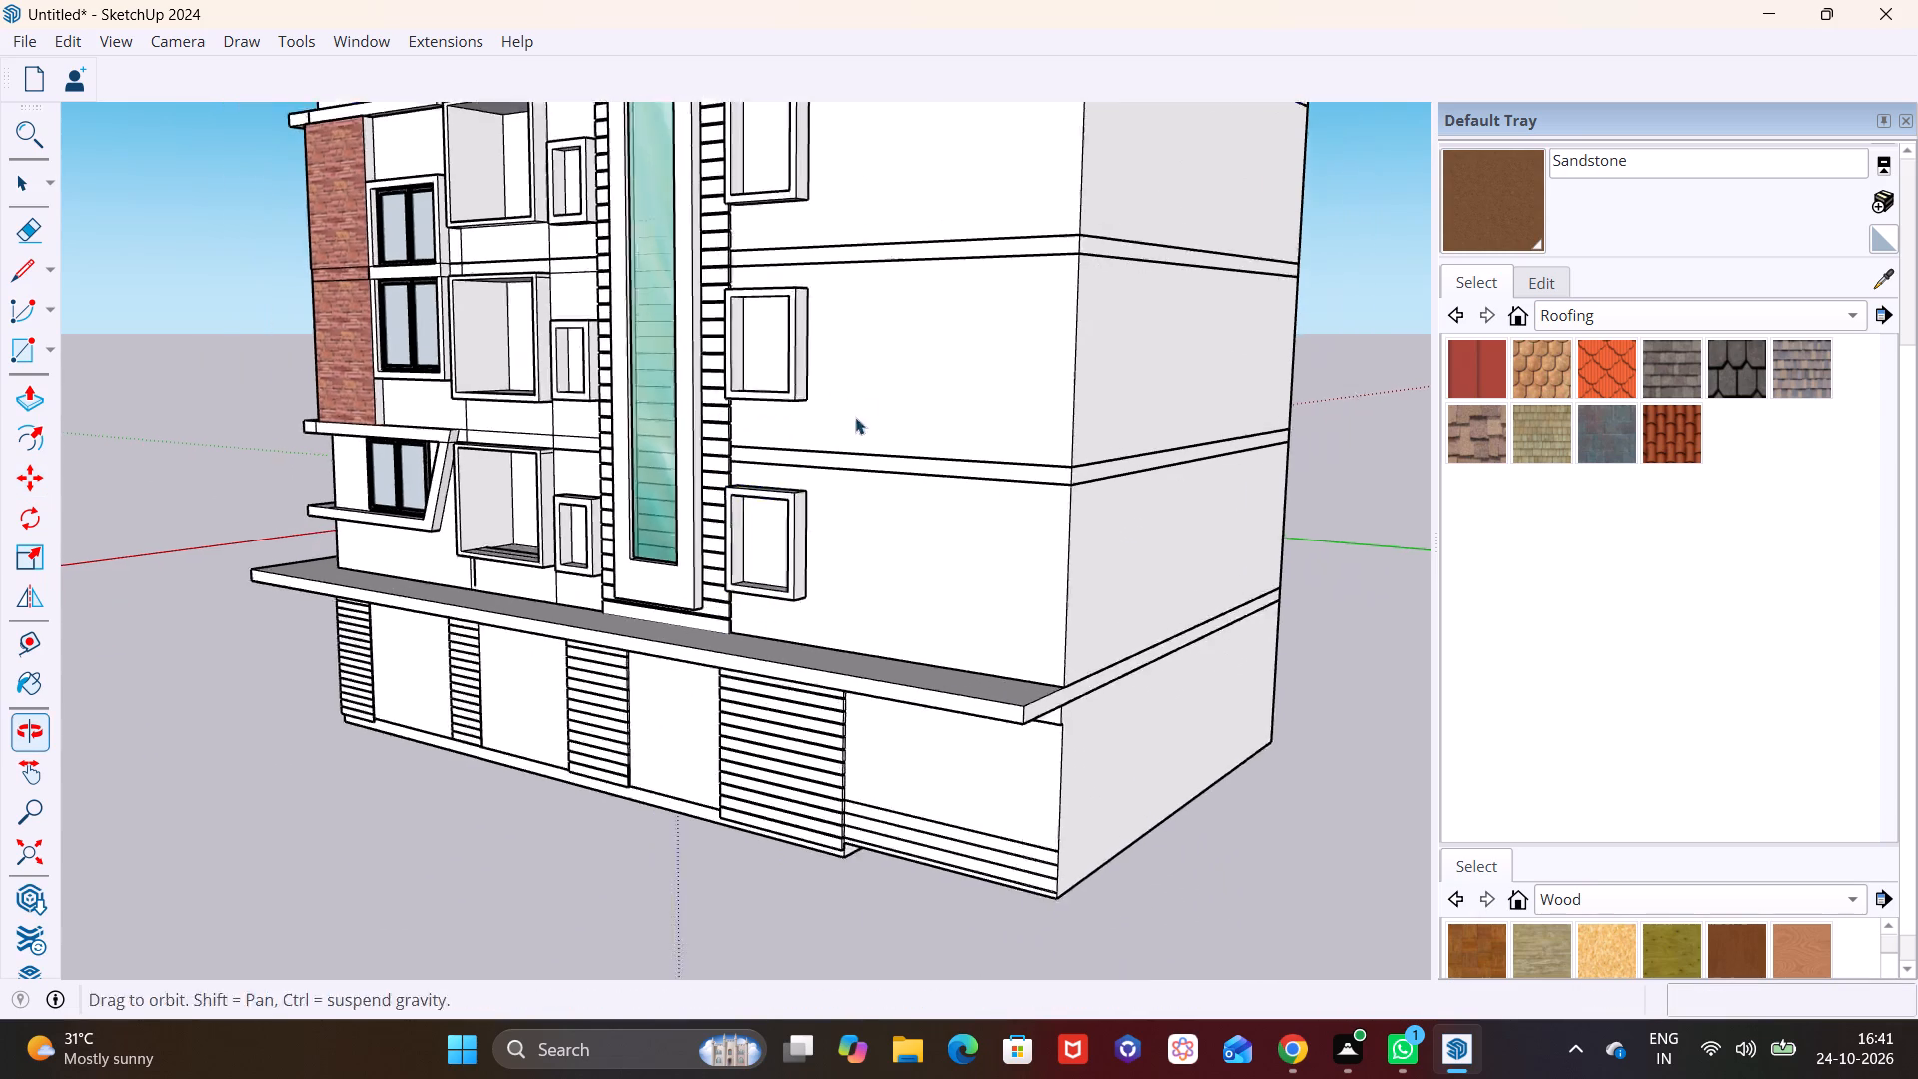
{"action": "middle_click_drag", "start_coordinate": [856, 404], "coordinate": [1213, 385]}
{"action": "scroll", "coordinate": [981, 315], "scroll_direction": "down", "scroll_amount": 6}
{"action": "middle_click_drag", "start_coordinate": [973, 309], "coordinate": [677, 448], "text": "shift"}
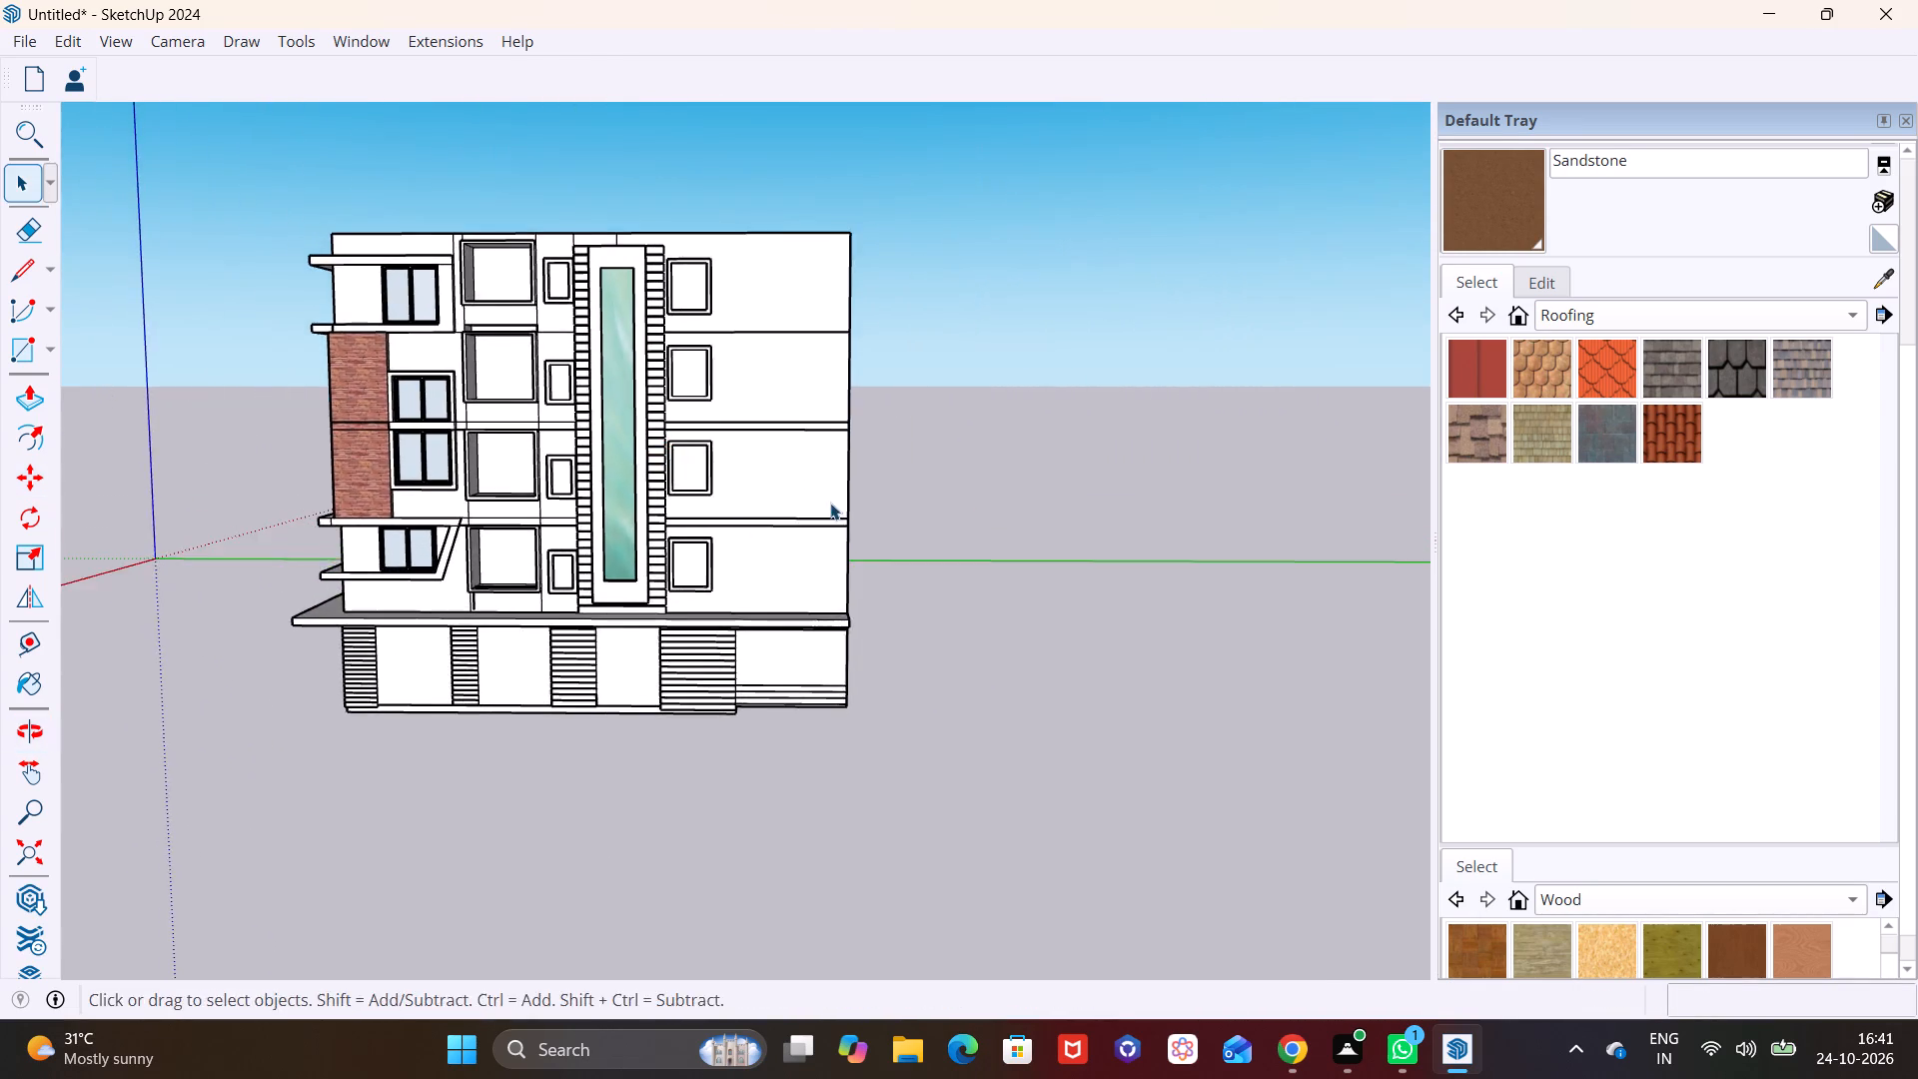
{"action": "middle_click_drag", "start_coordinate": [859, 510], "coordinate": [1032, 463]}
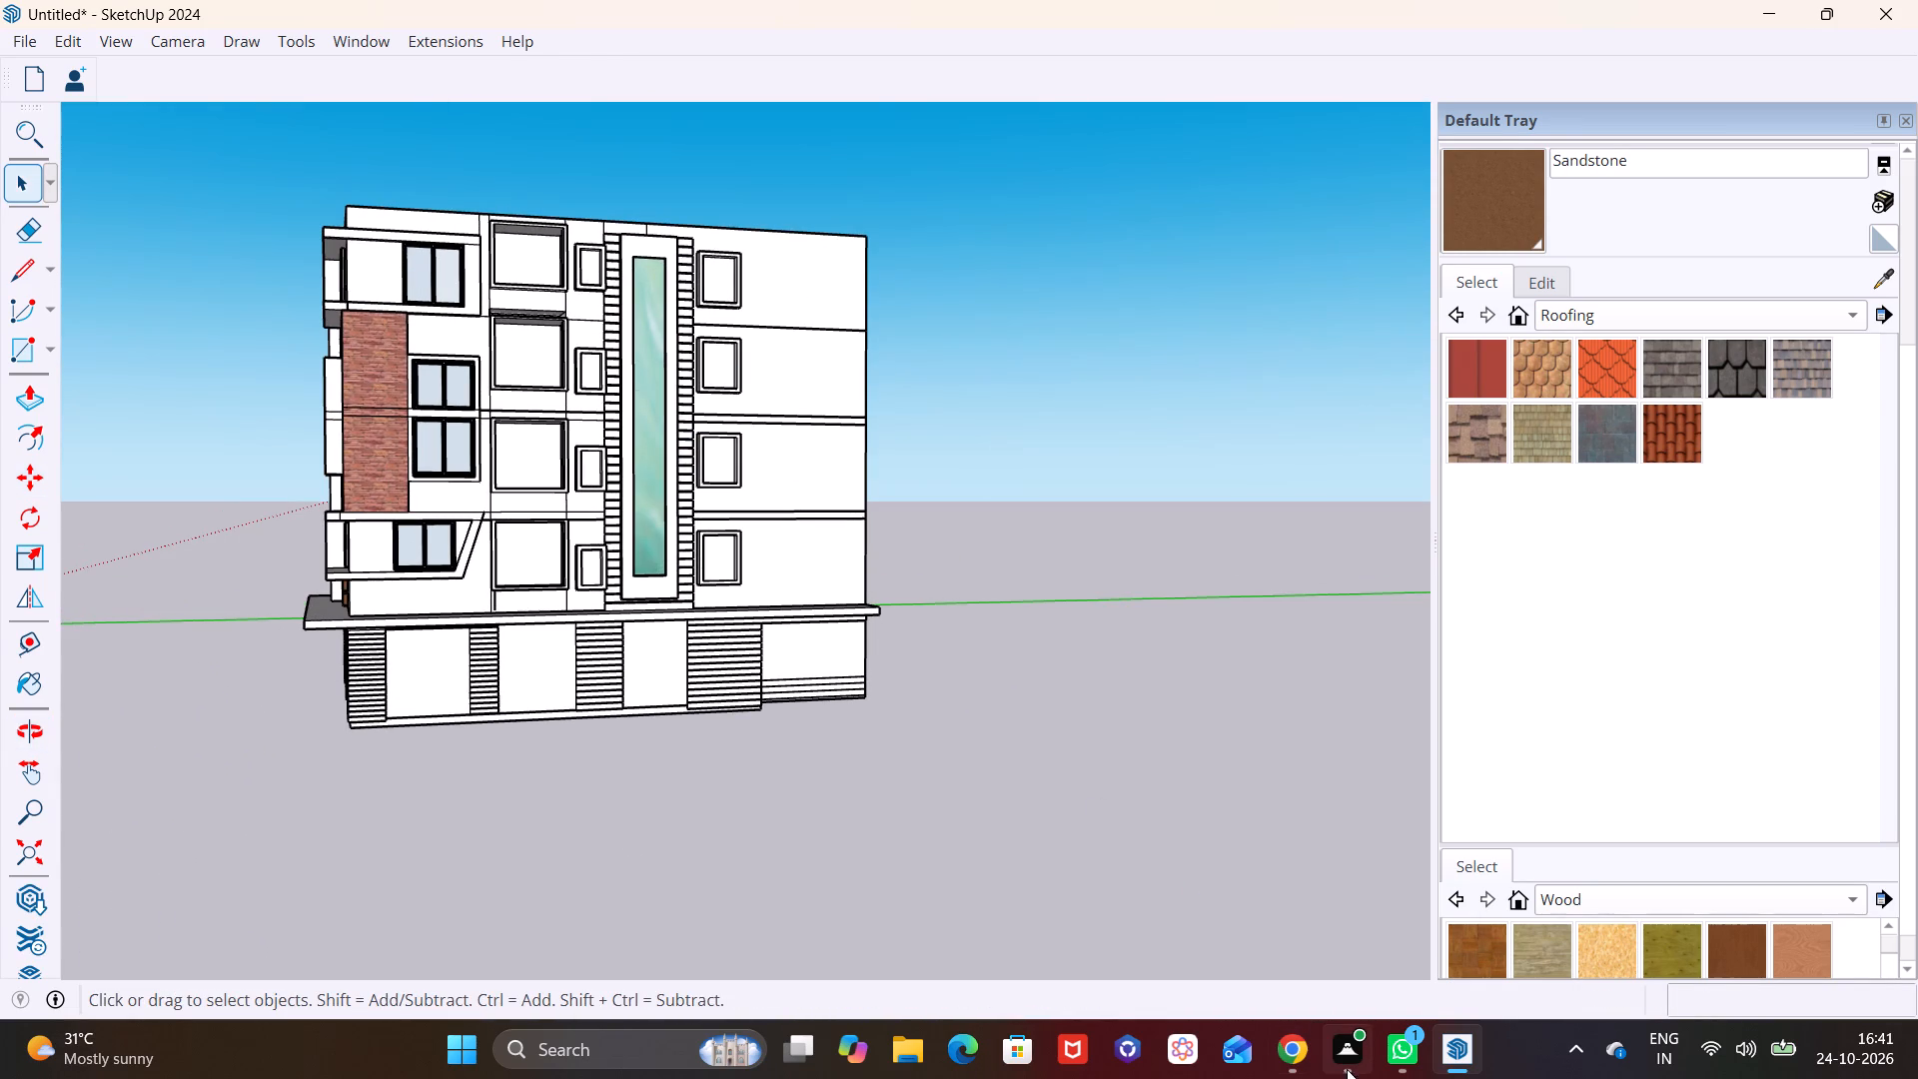
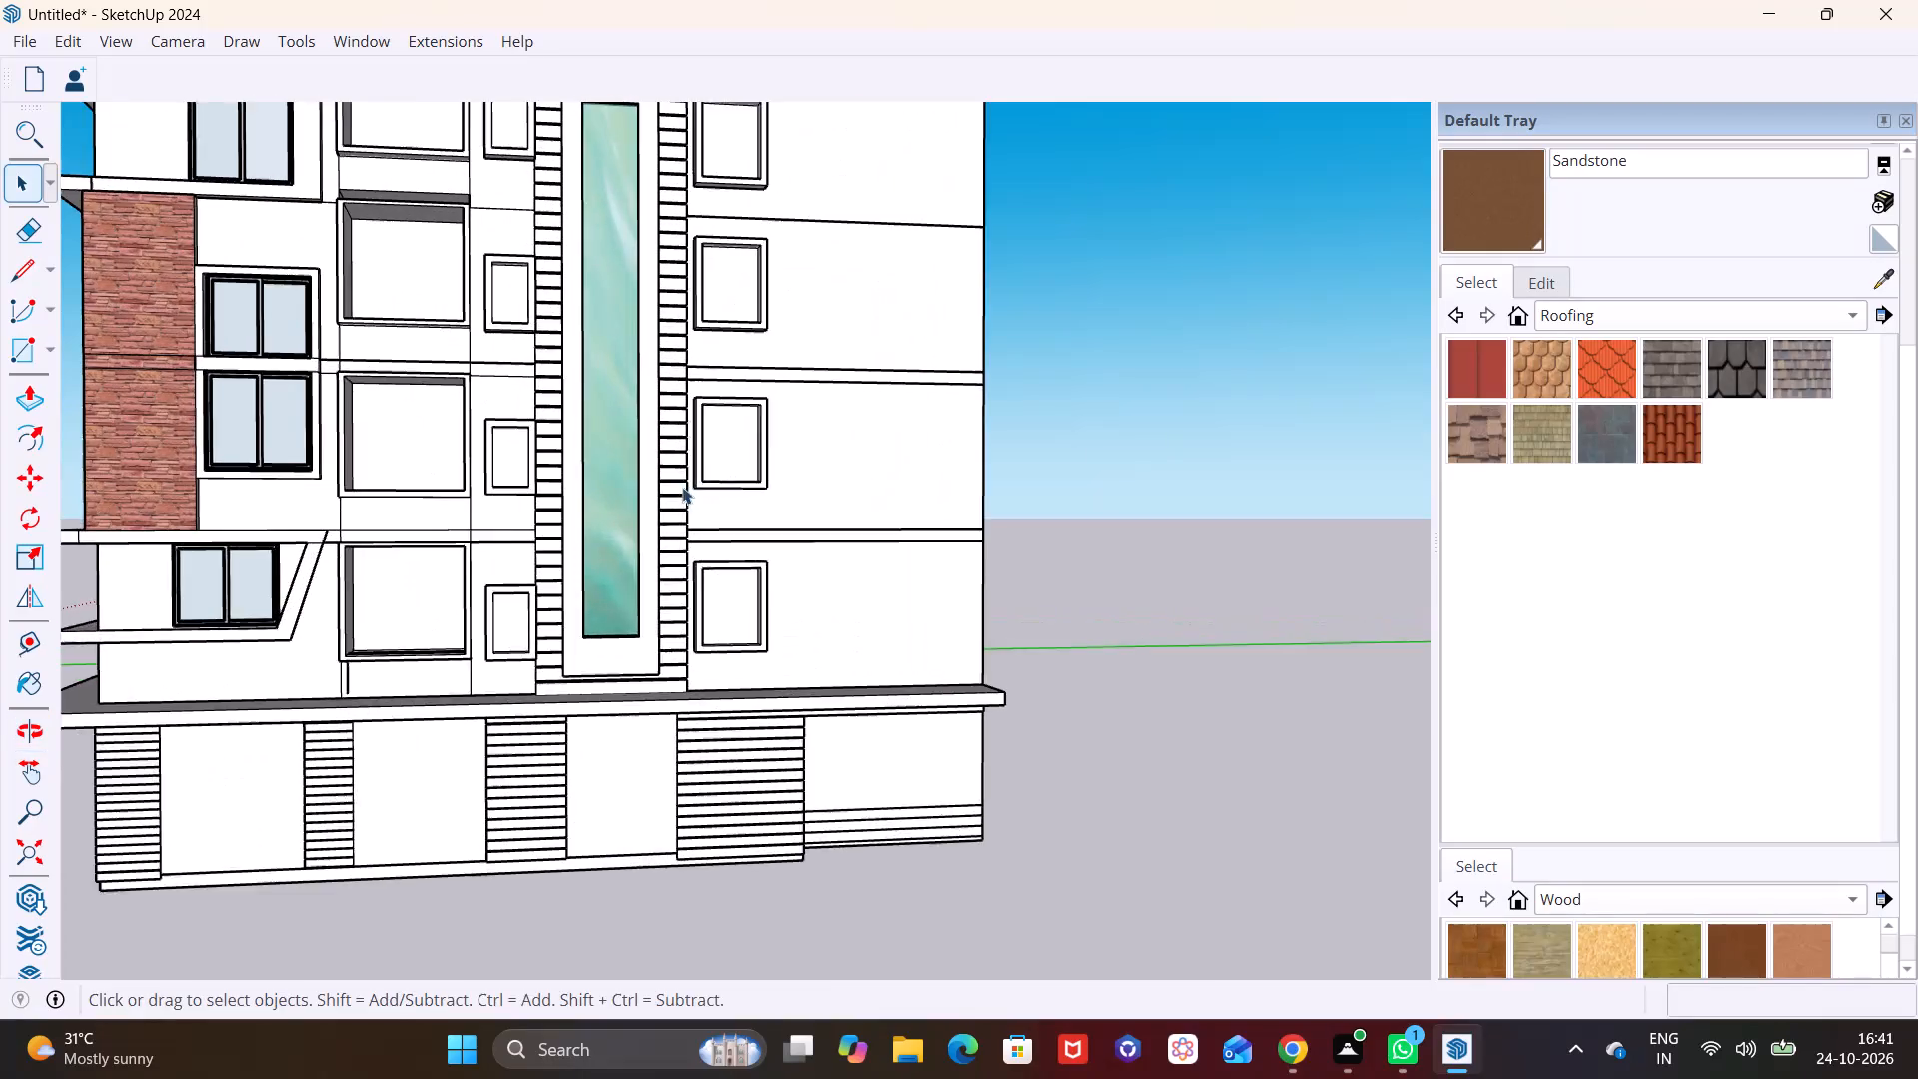
Start a line on the lower part of the plain front wall, between the copied window frames and the building's outer corner.
{"action": "middle_click_drag", "start_coordinate": [680, 487], "coordinate": [643, 564]}
{"action": "left_click", "coordinate": [18, 275]}
{"action": "middle_click_drag", "start_coordinate": [684, 246], "coordinate": [420, 342]}
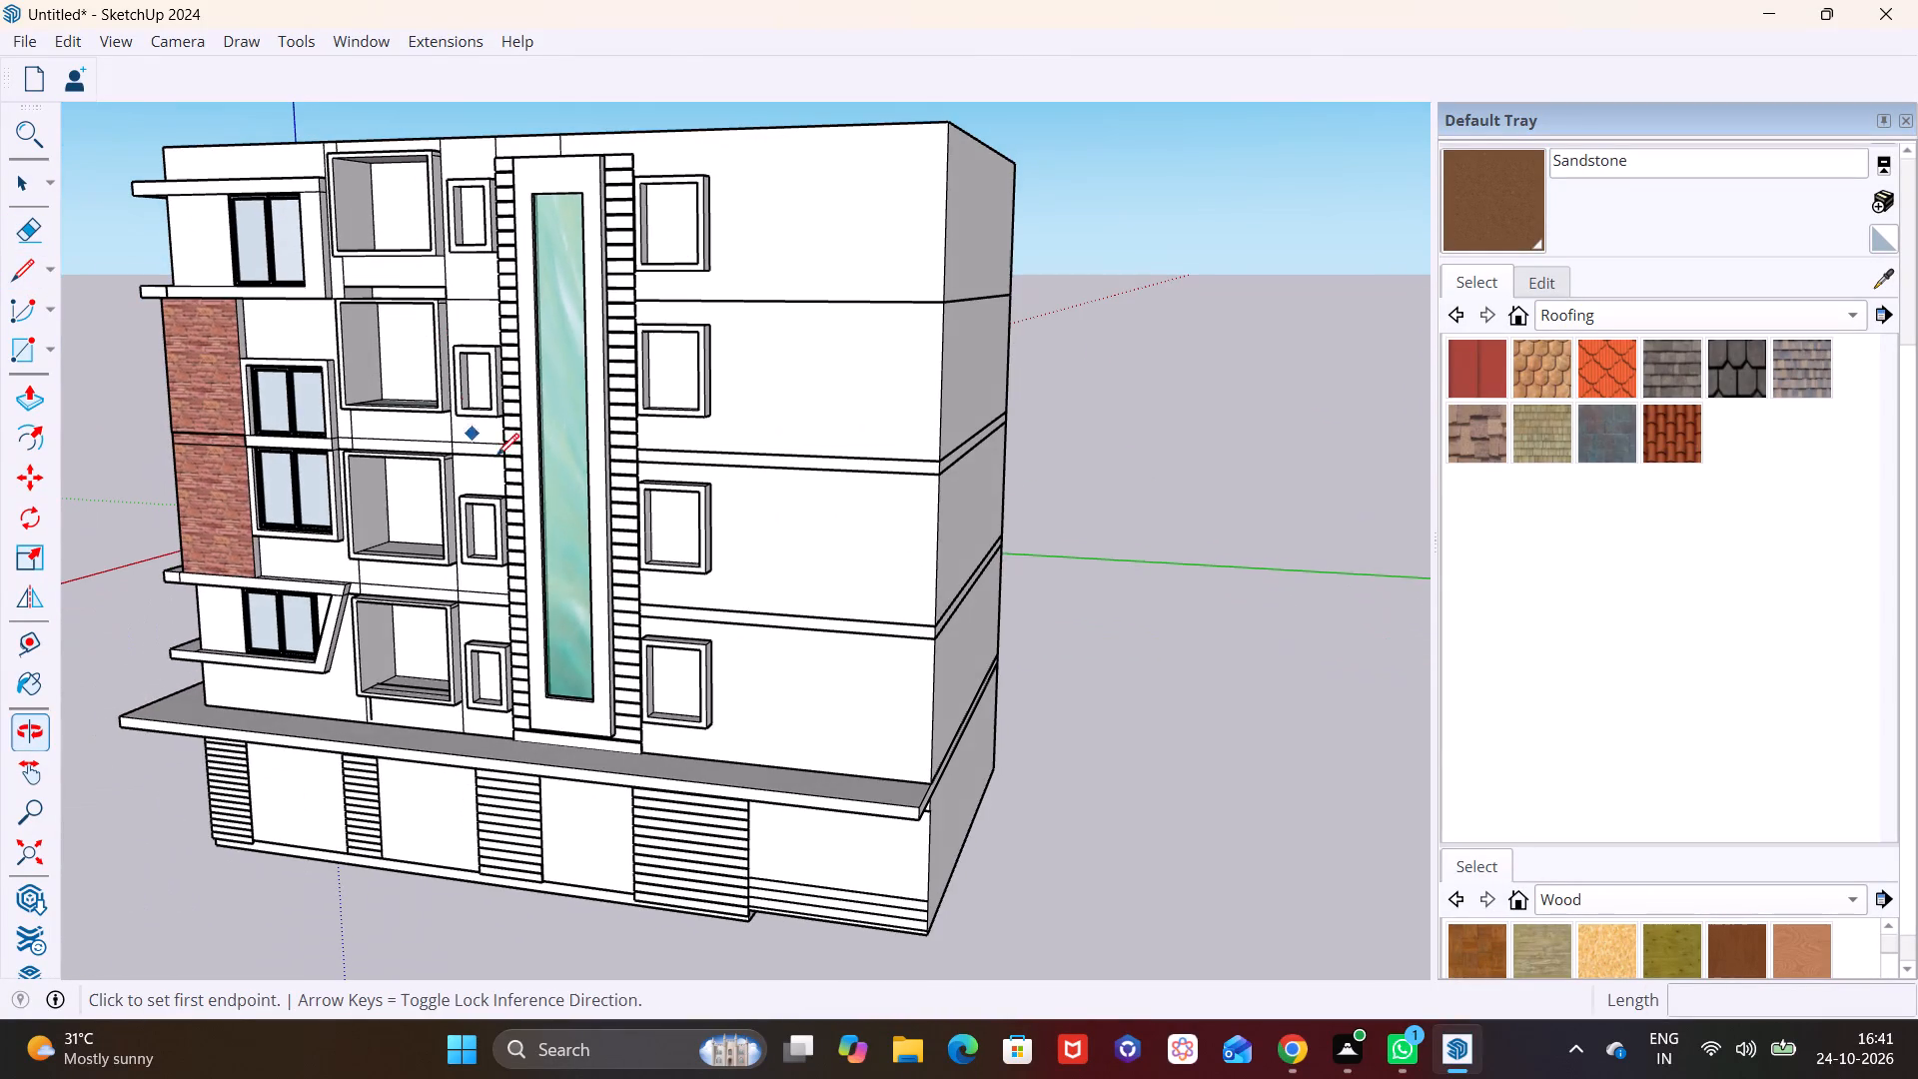
{"action": "scroll", "coordinate": [754, 693], "scroll_direction": "up", "scroll_amount": 6}
{"action": "middle_click_drag", "start_coordinate": [747, 670], "coordinate": [753, 731], "text": "shift"}
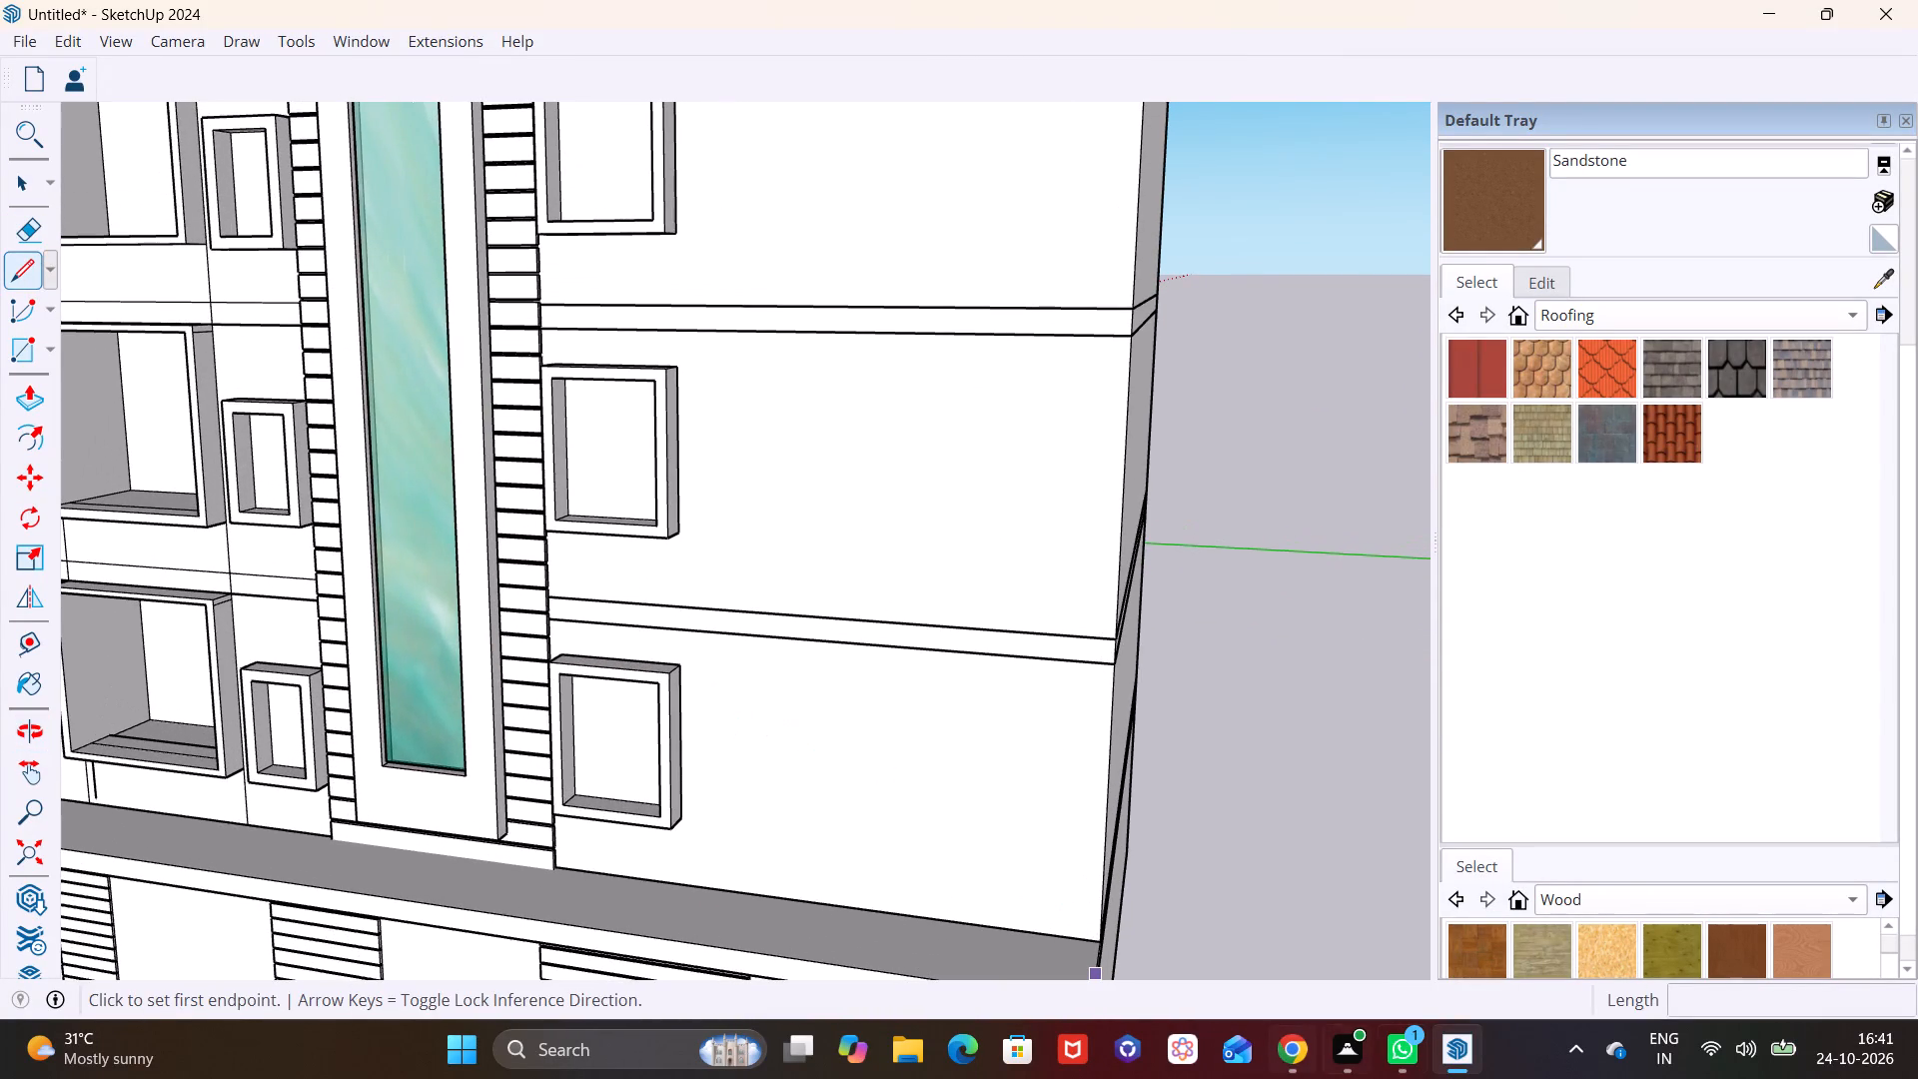
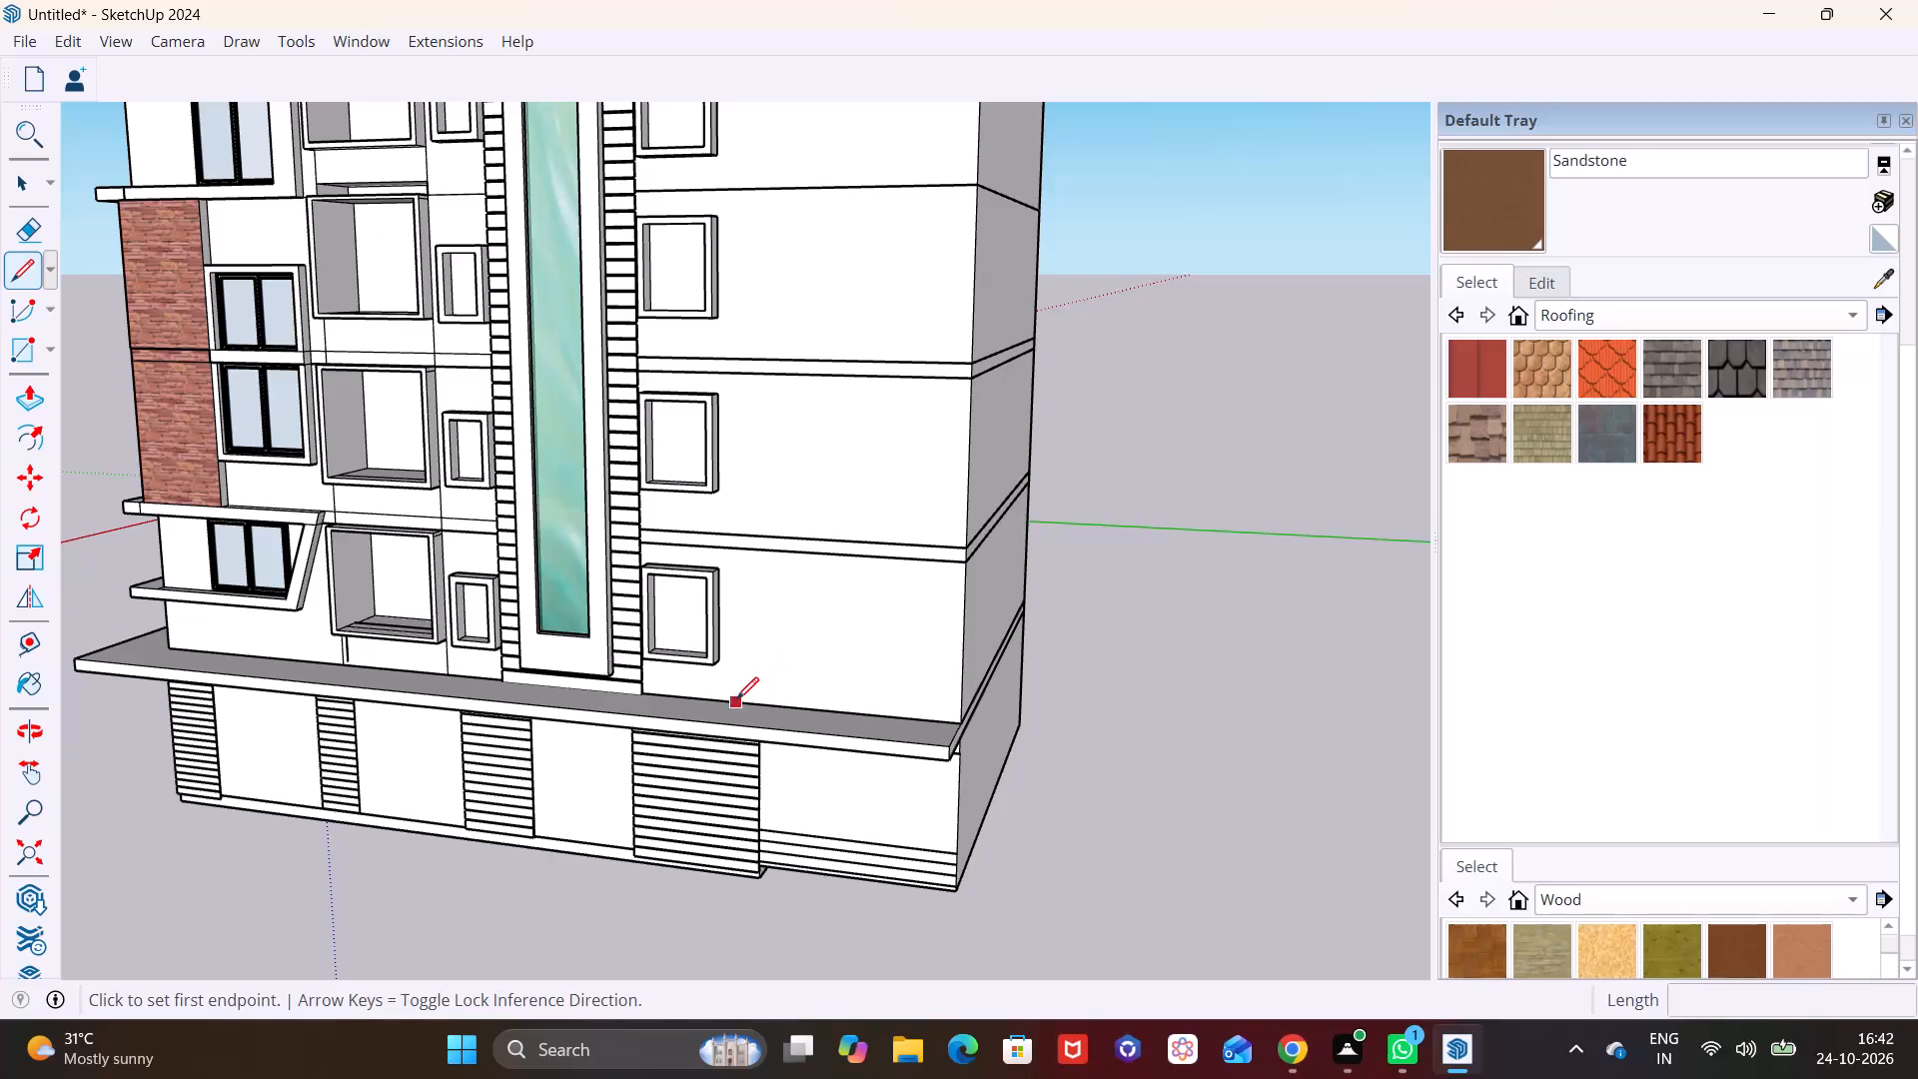
Draw a full-height vertical line on the plain front wall, beside the copied window frames, from the canopy to the roof edge.
{"action": "left_click", "coordinate": [736, 699]}
{"action": "middle_click_drag", "start_coordinate": [748, 253], "coordinate": [737, 667], "text": "shift"}
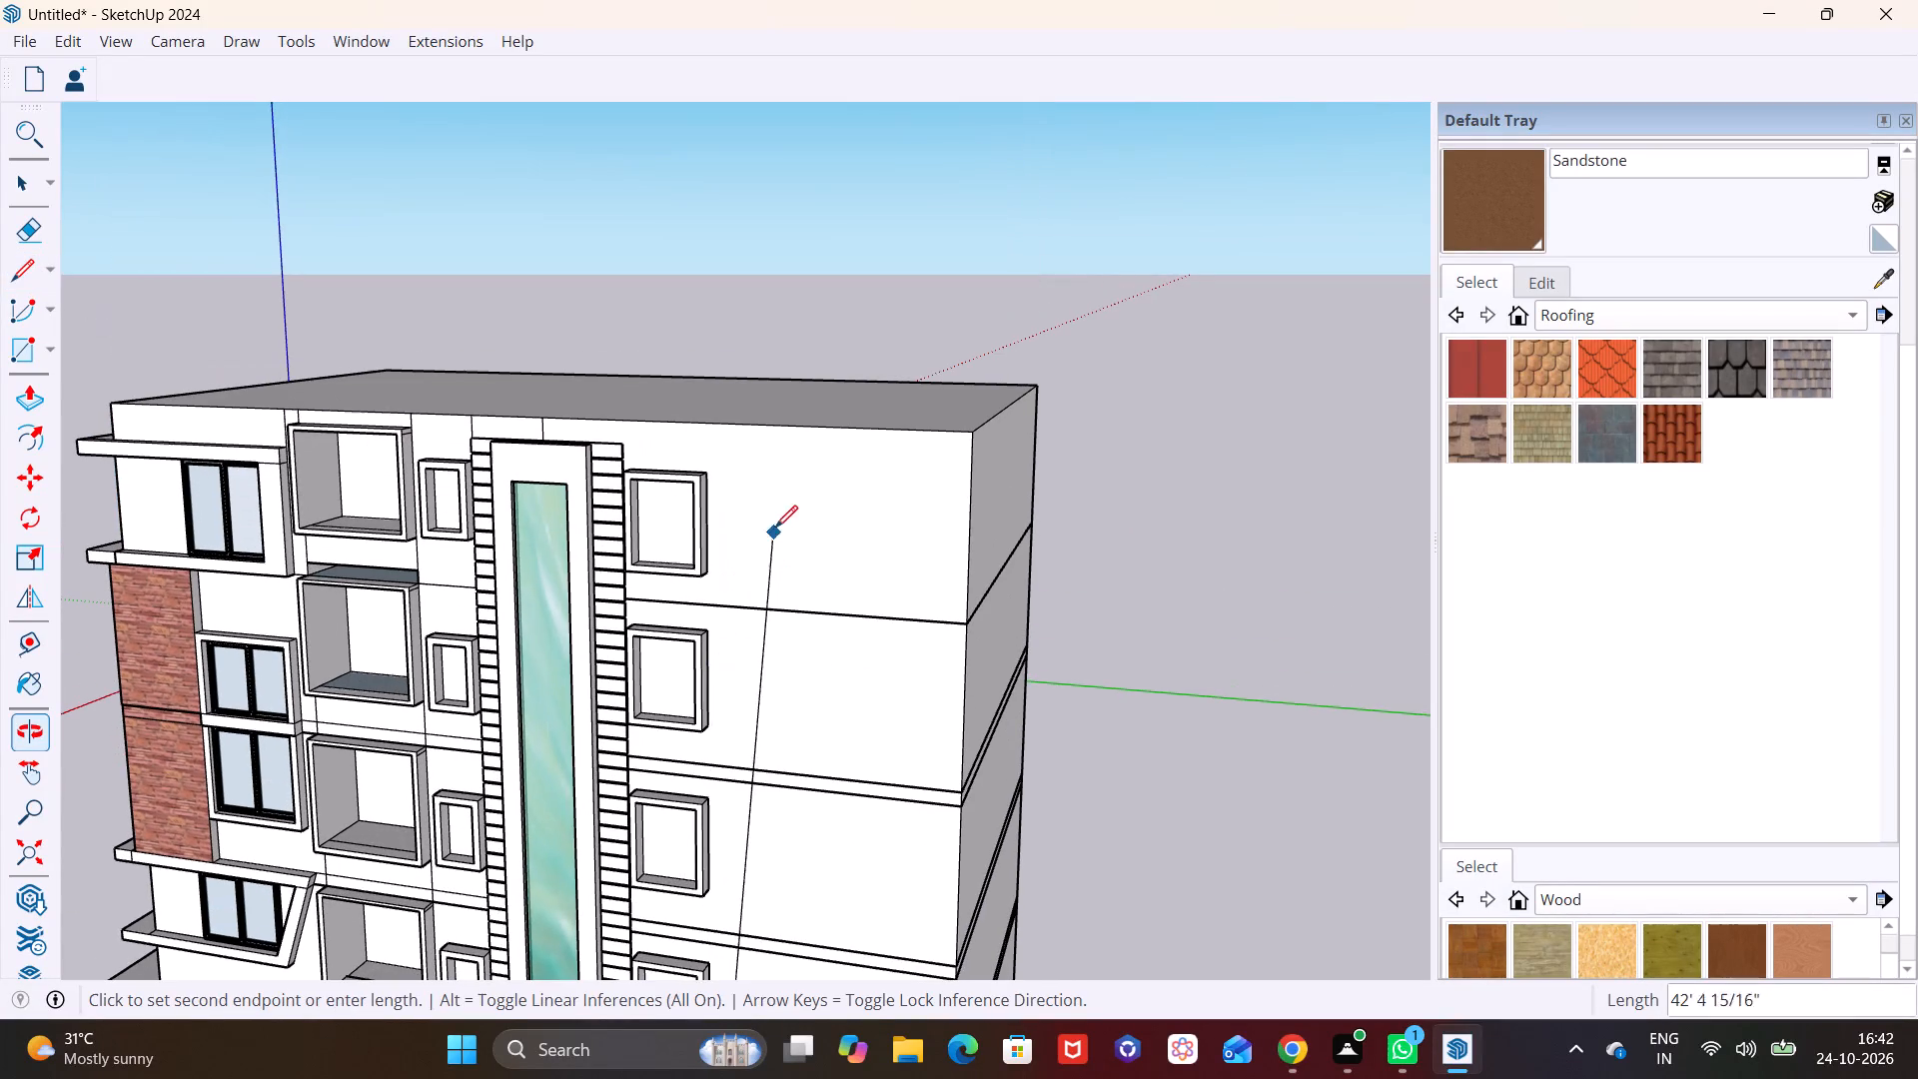
{"action": "left_click", "coordinate": [728, 427]}
{"action": "scroll", "coordinate": [771, 660], "scroll_direction": "down", "scroll_amount": 5}
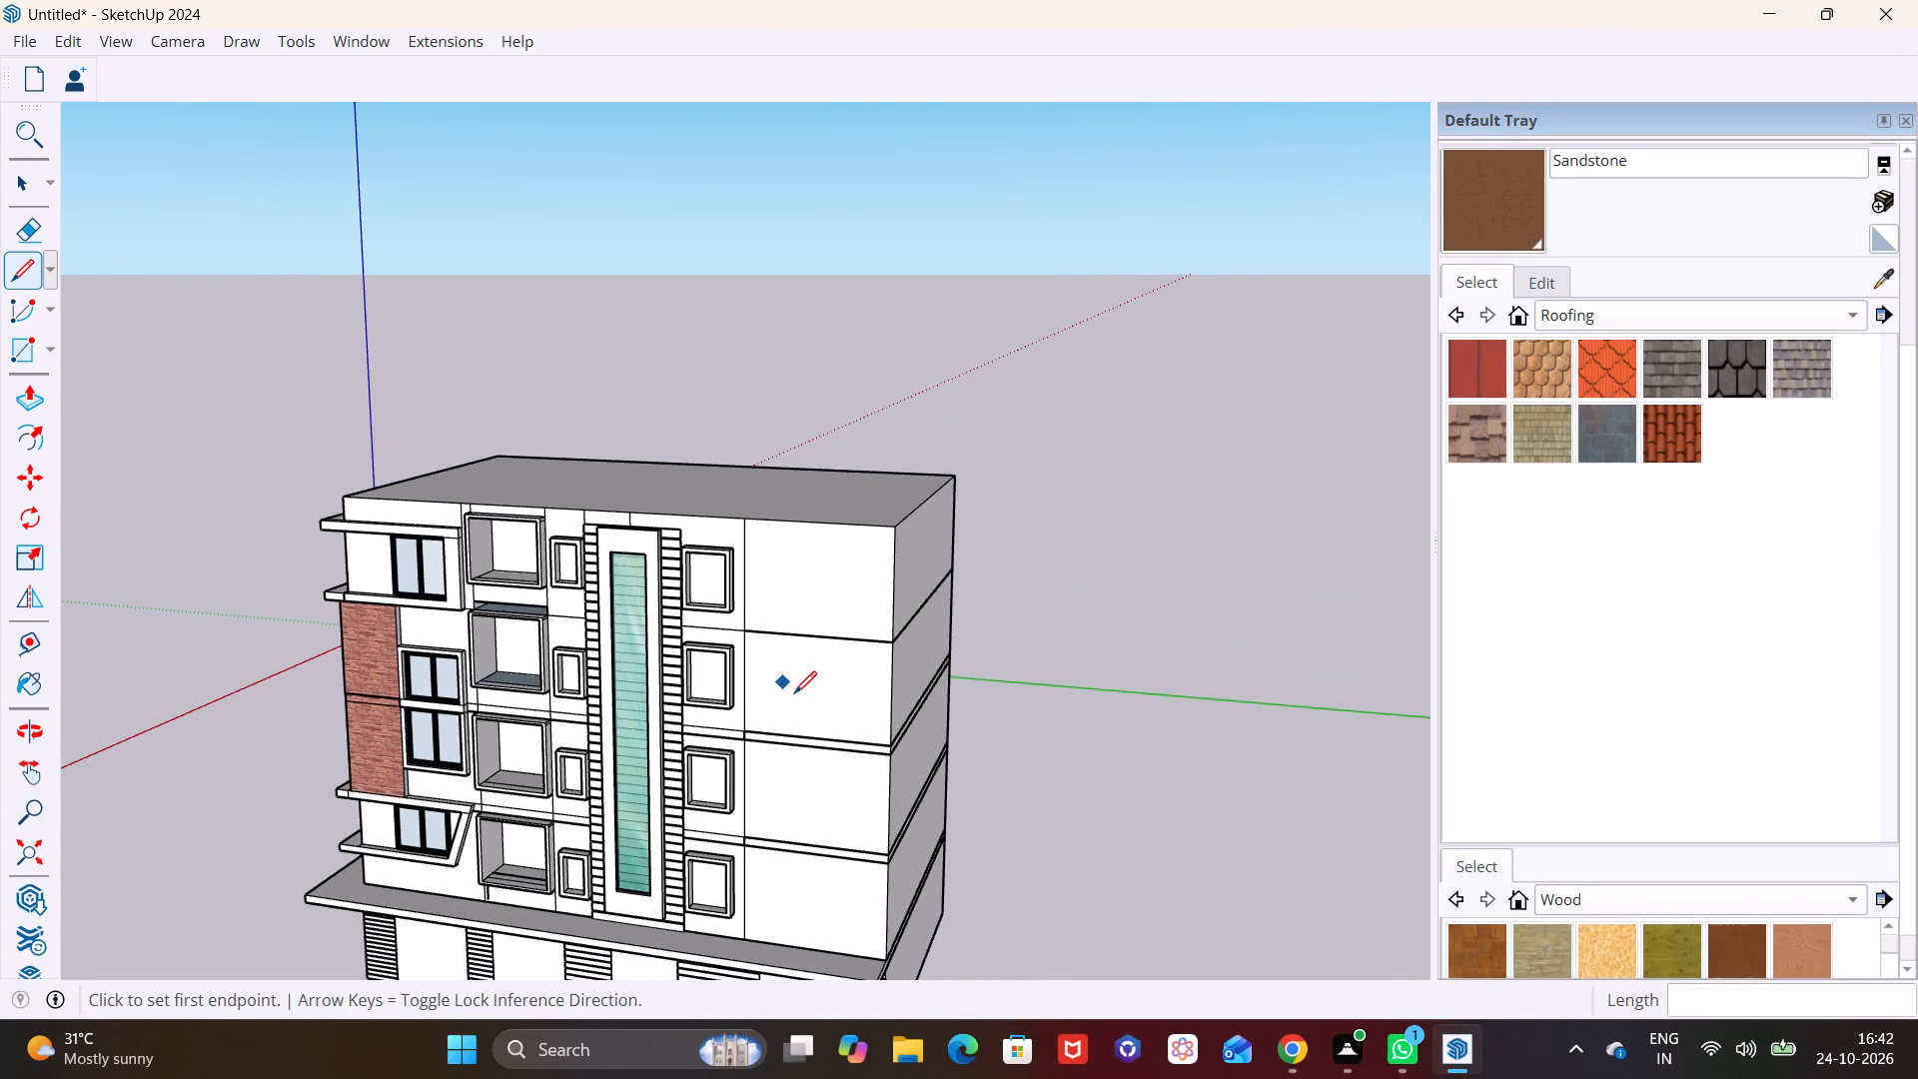
{"action": "middle_click_drag", "start_coordinate": [797, 695], "coordinate": [798, 523], "text": "shift"}
{"action": "scroll", "coordinate": [774, 484], "scroll_direction": "up", "scroll_amount": 3}
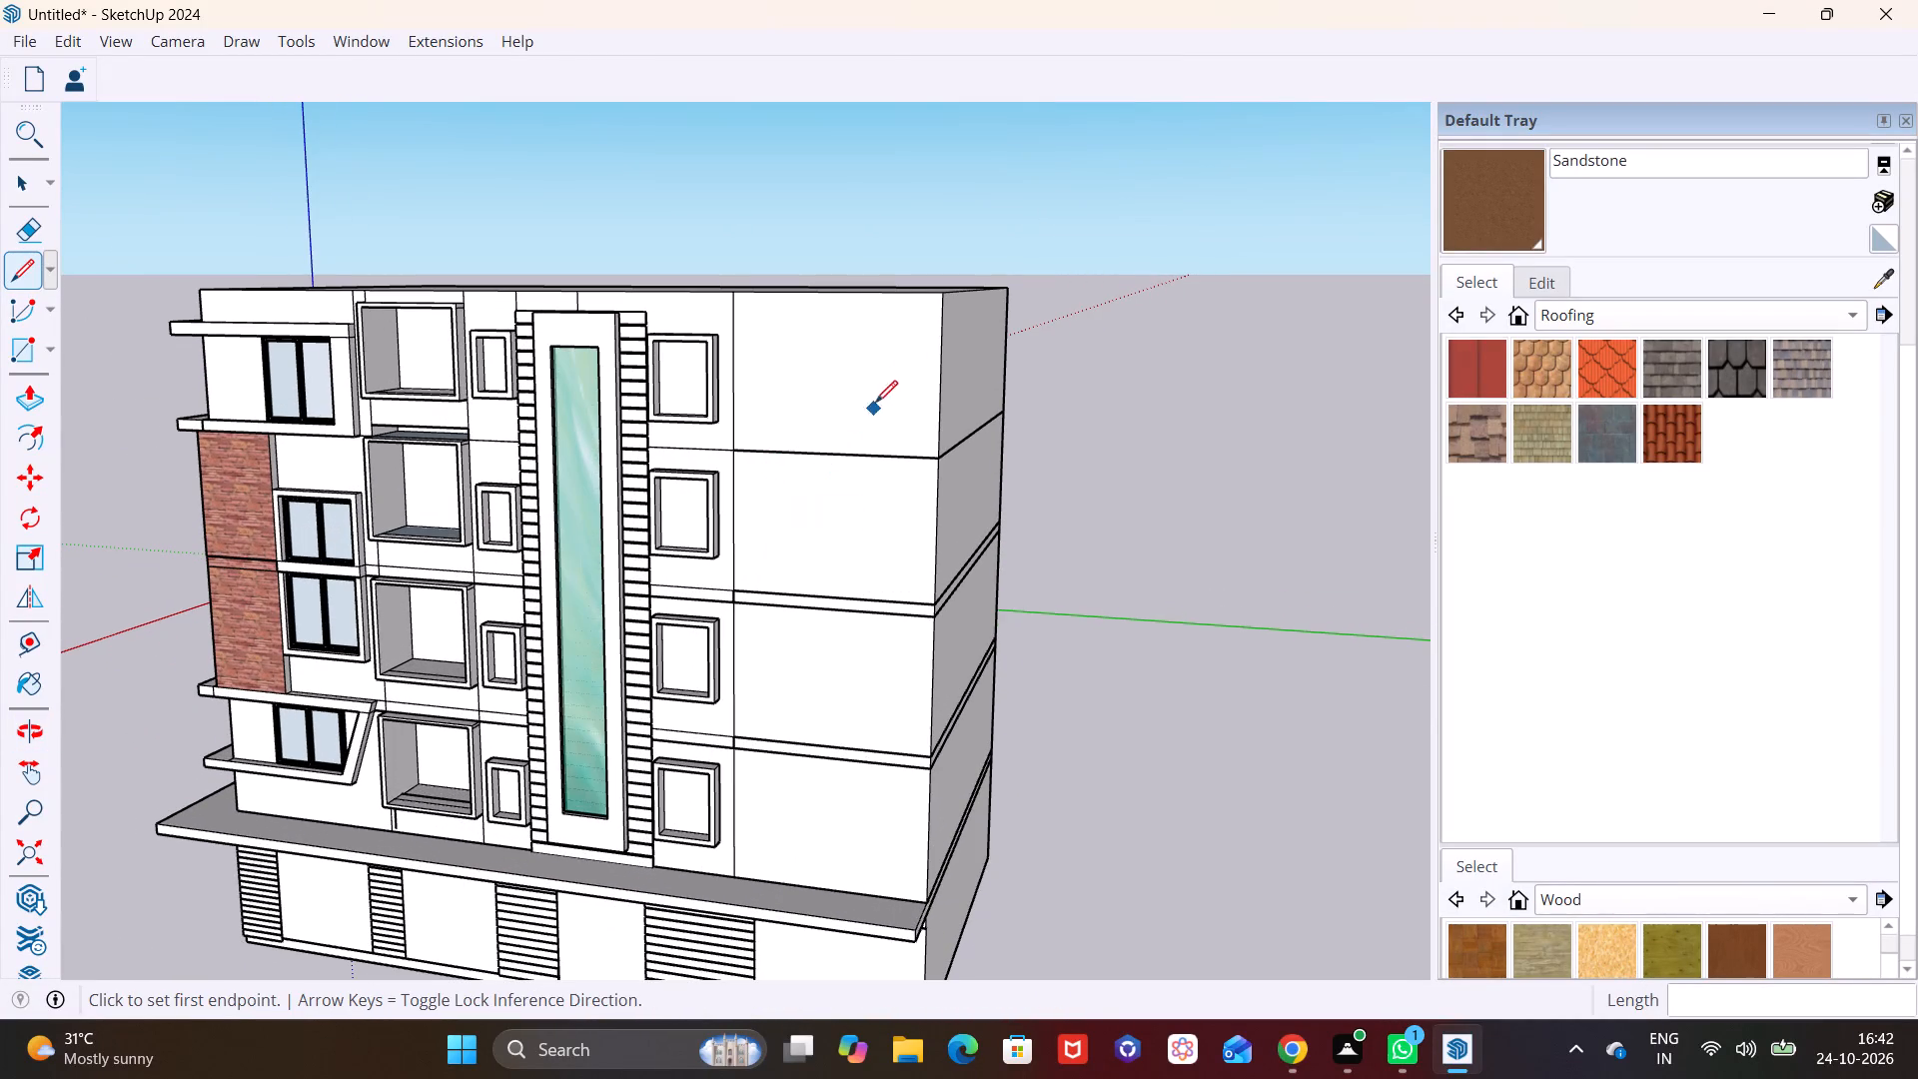
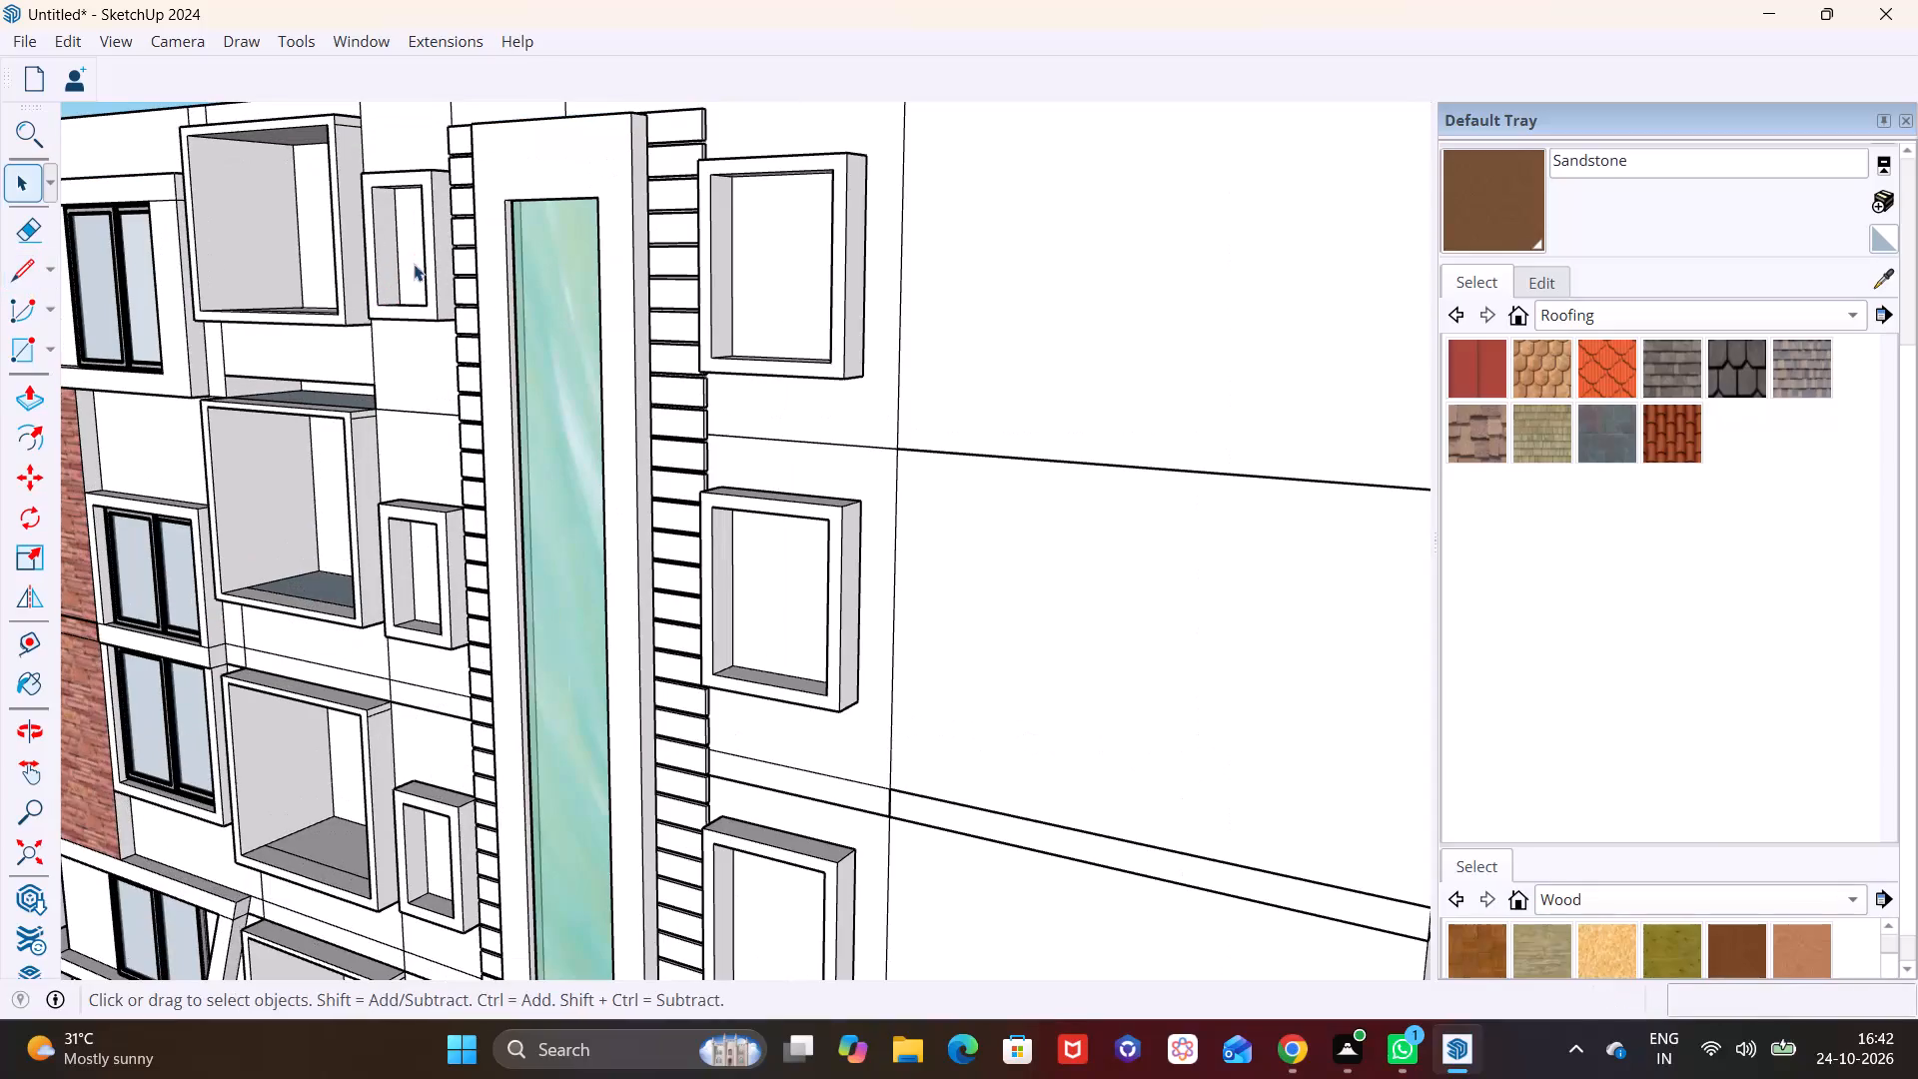
Copy the top-floor small window frame beside the glass band horizontally about 34' 9" to the far corner of the plain wall.
{"action": "middle_click_drag", "start_coordinate": [446, 282], "coordinate": [741, 336]}
{"action": "left_click", "coordinate": [648, 376]}
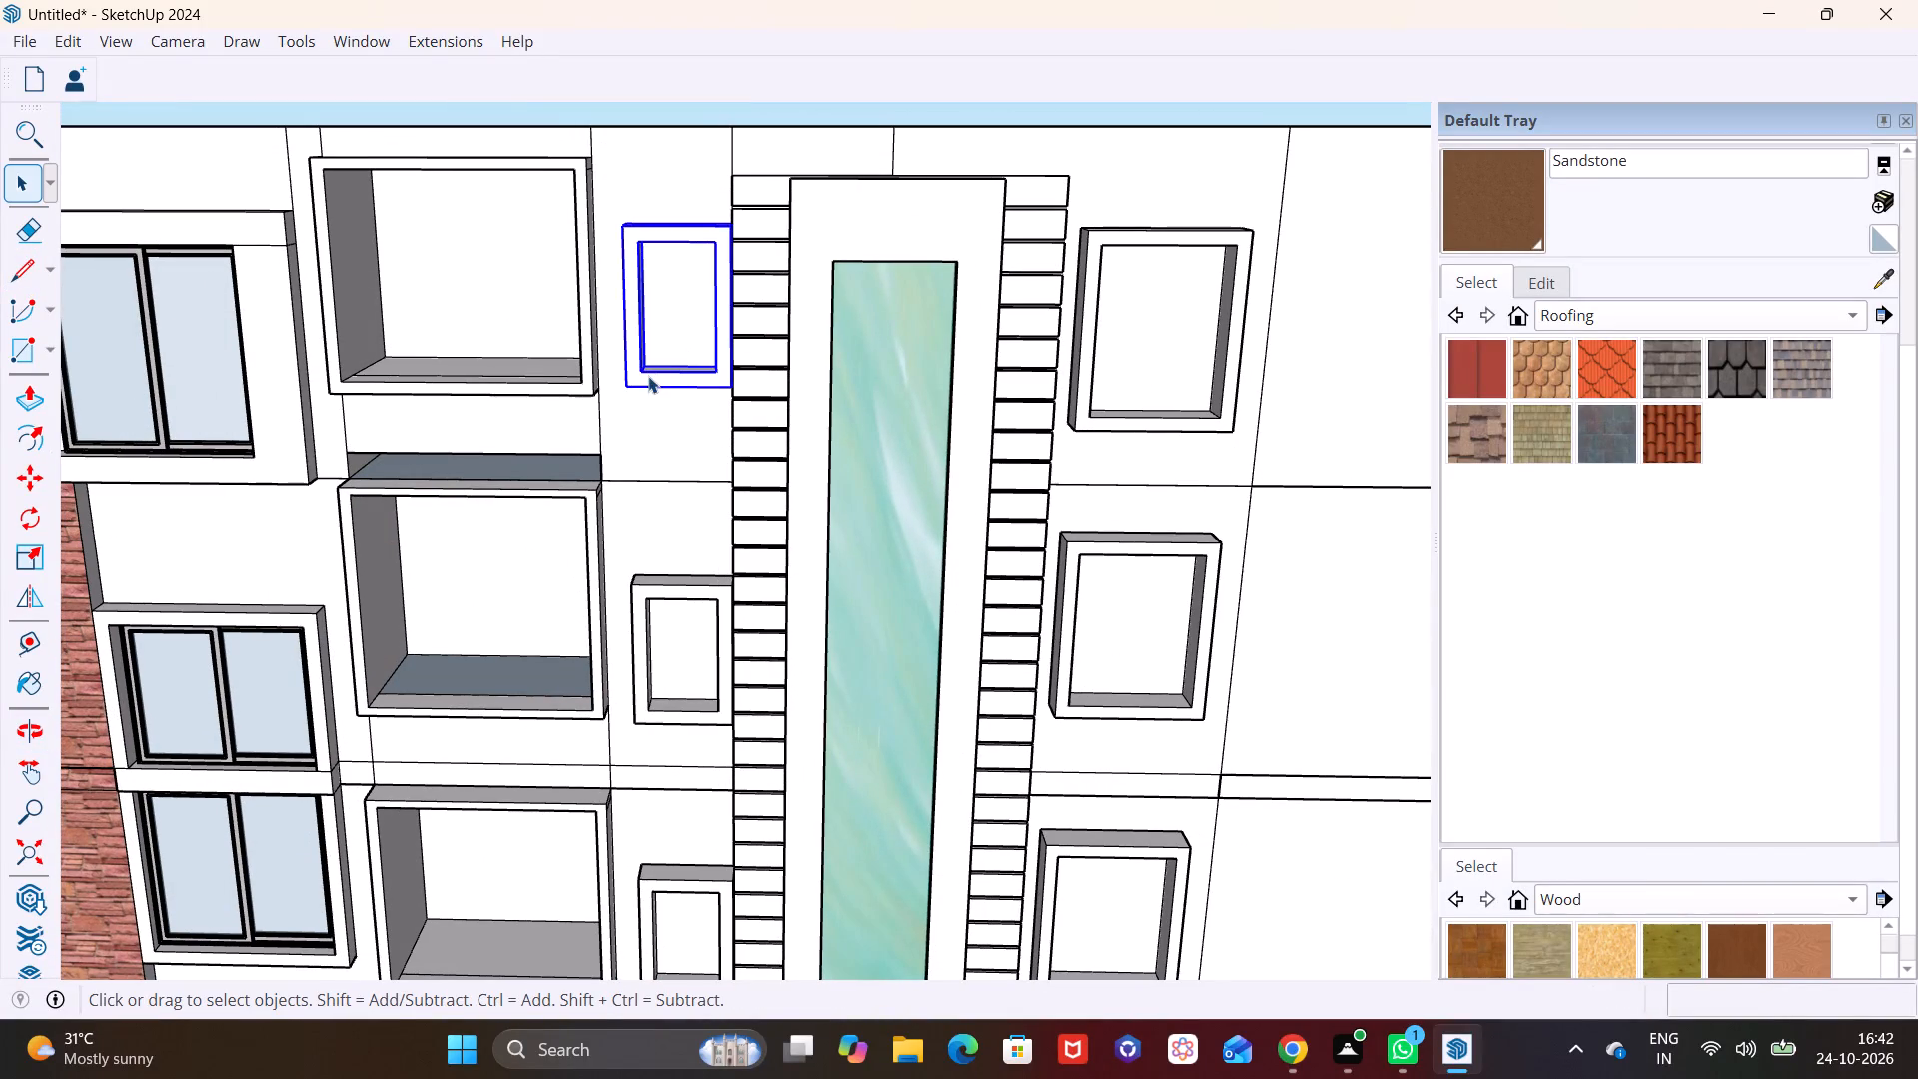
{"action": "middle_click_drag", "start_coordinate": [666, 351], "coordinate": [908, 391]}
{"action": "scroll", "coordinate": [908, 391], "scroll_direction": "down", "scroll_amount": 1}
{"action": "key", "text": "m"}
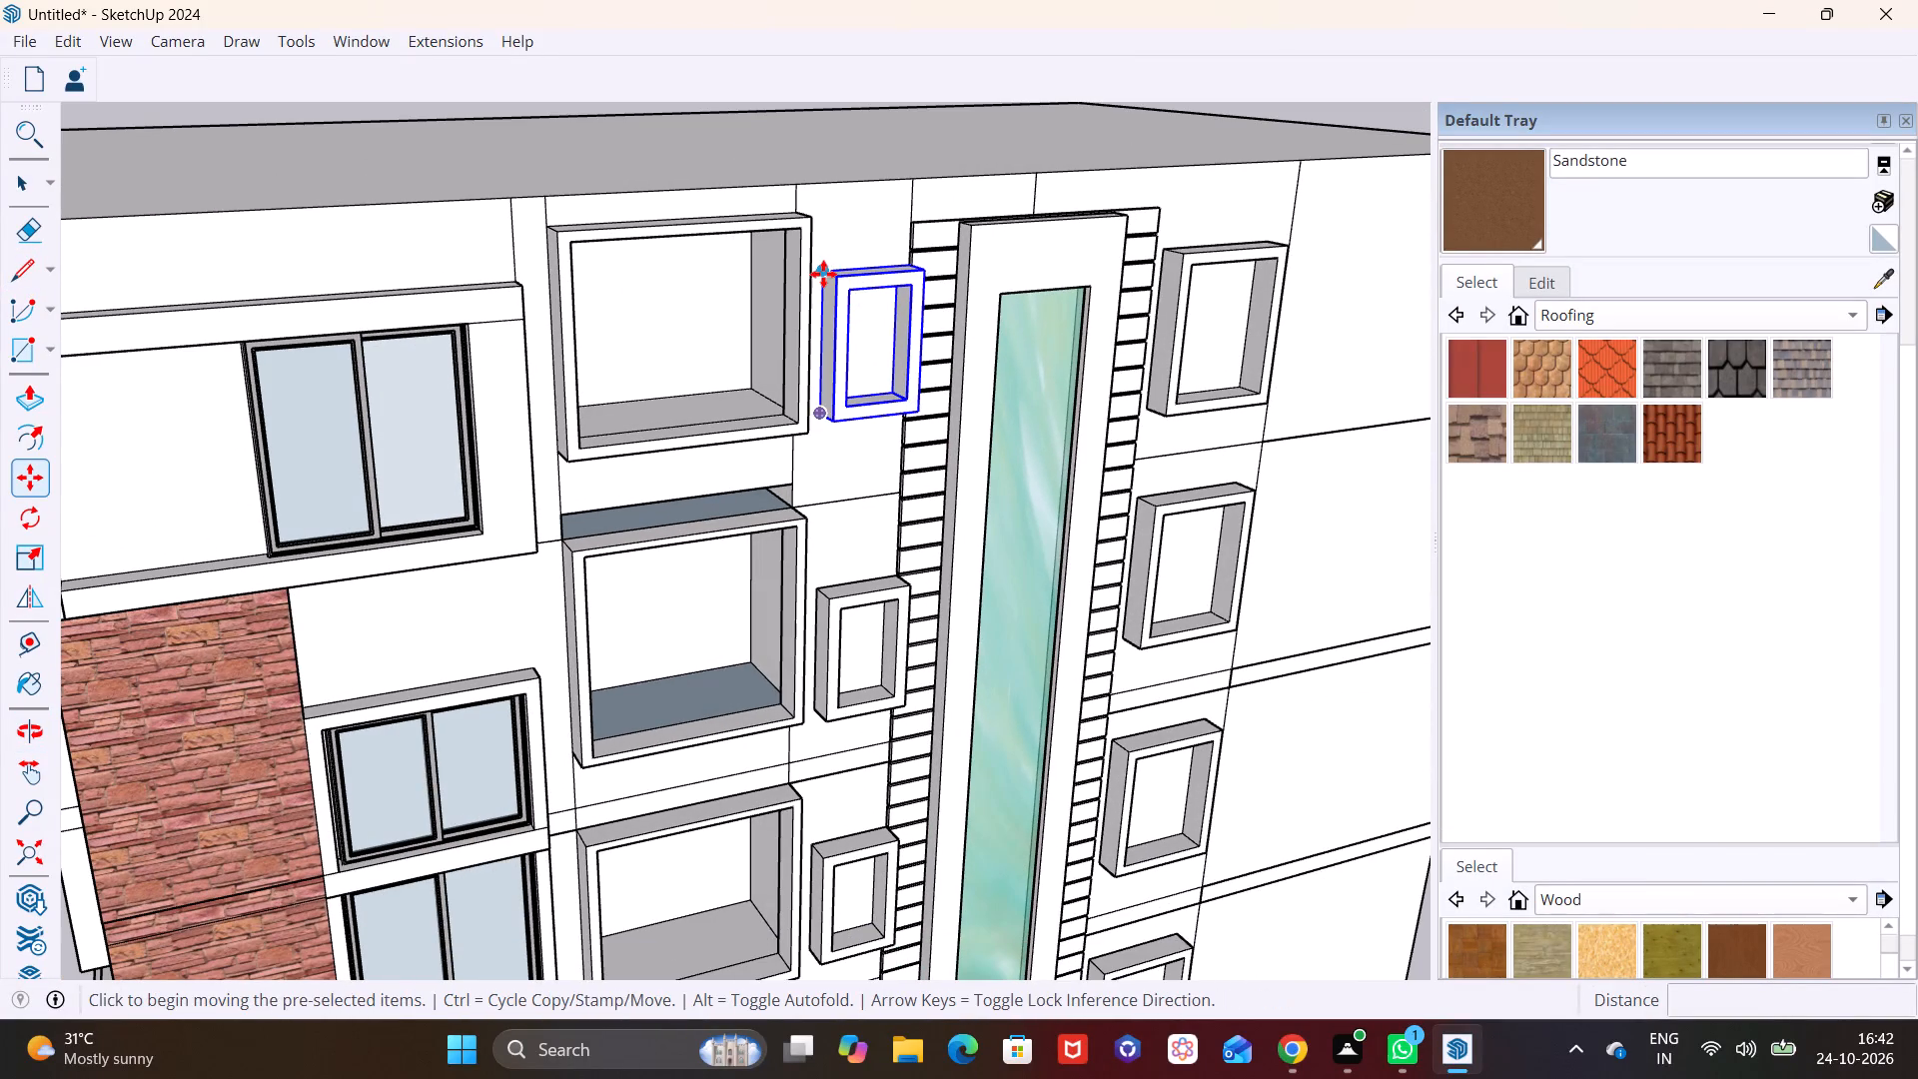
{"action": "left_click", "coordinate": [823, 274]}
{"action": "scroll", "coordinate": [1043, 300], "scroll_direction": "down", "scroll_amount": 6}
{"action": "middle_click_drag", "start_coordinate": [1093, 321], "coordinate": [790, 284]}
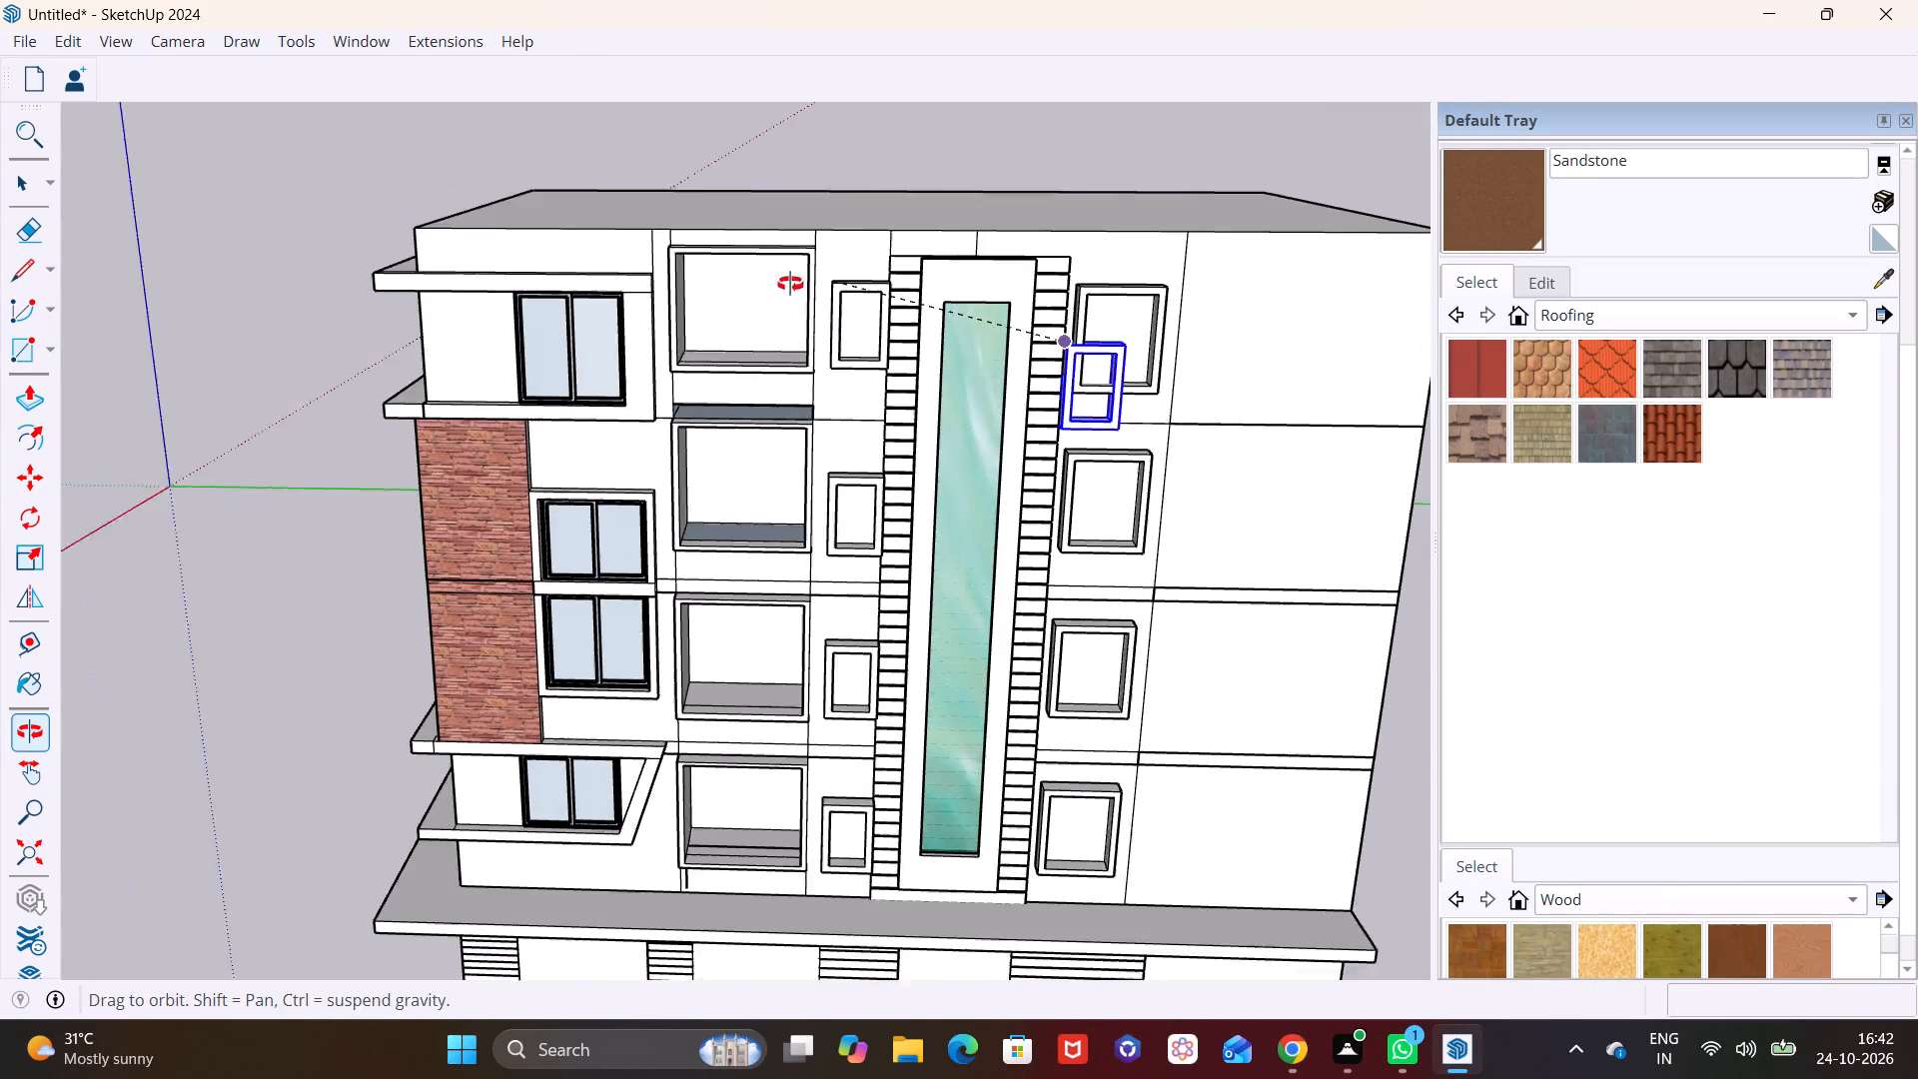
{"action": "middle_click_drag", "start_coordinate": [790, 284], "coordinate": [787, 288]}
{"action": "middle_click_drag", "start_coordinate": [1274, 341], "coordinate": [809, 322], "text": "shift"}
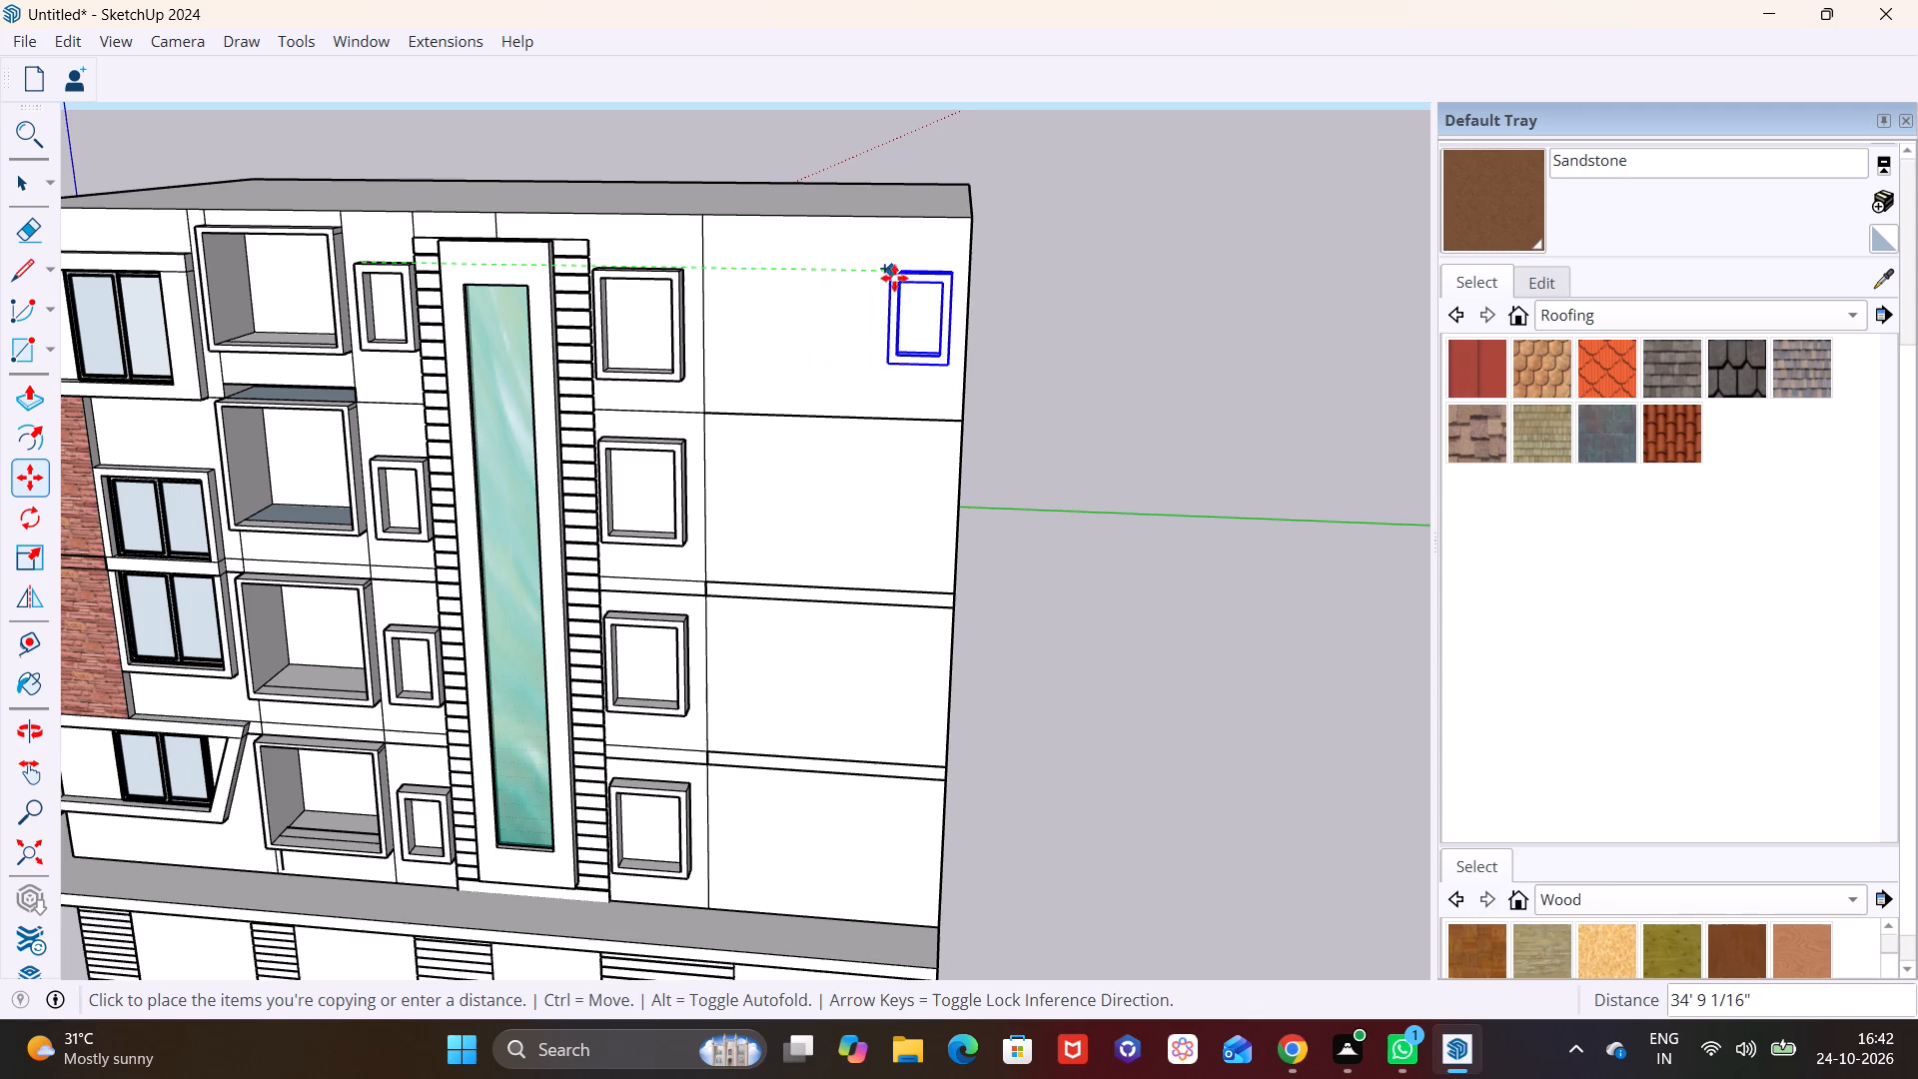
{"action": "left_click", "coordinate": [894, 278]}
Copy the corner window frame straight down onto the three floors below, spacing the last two copies about 11' 7" and 12' 8" apart.
{"action": "middle_click_drag", "start_coordinate": [922, 322], "coordinate": [665, 318]}
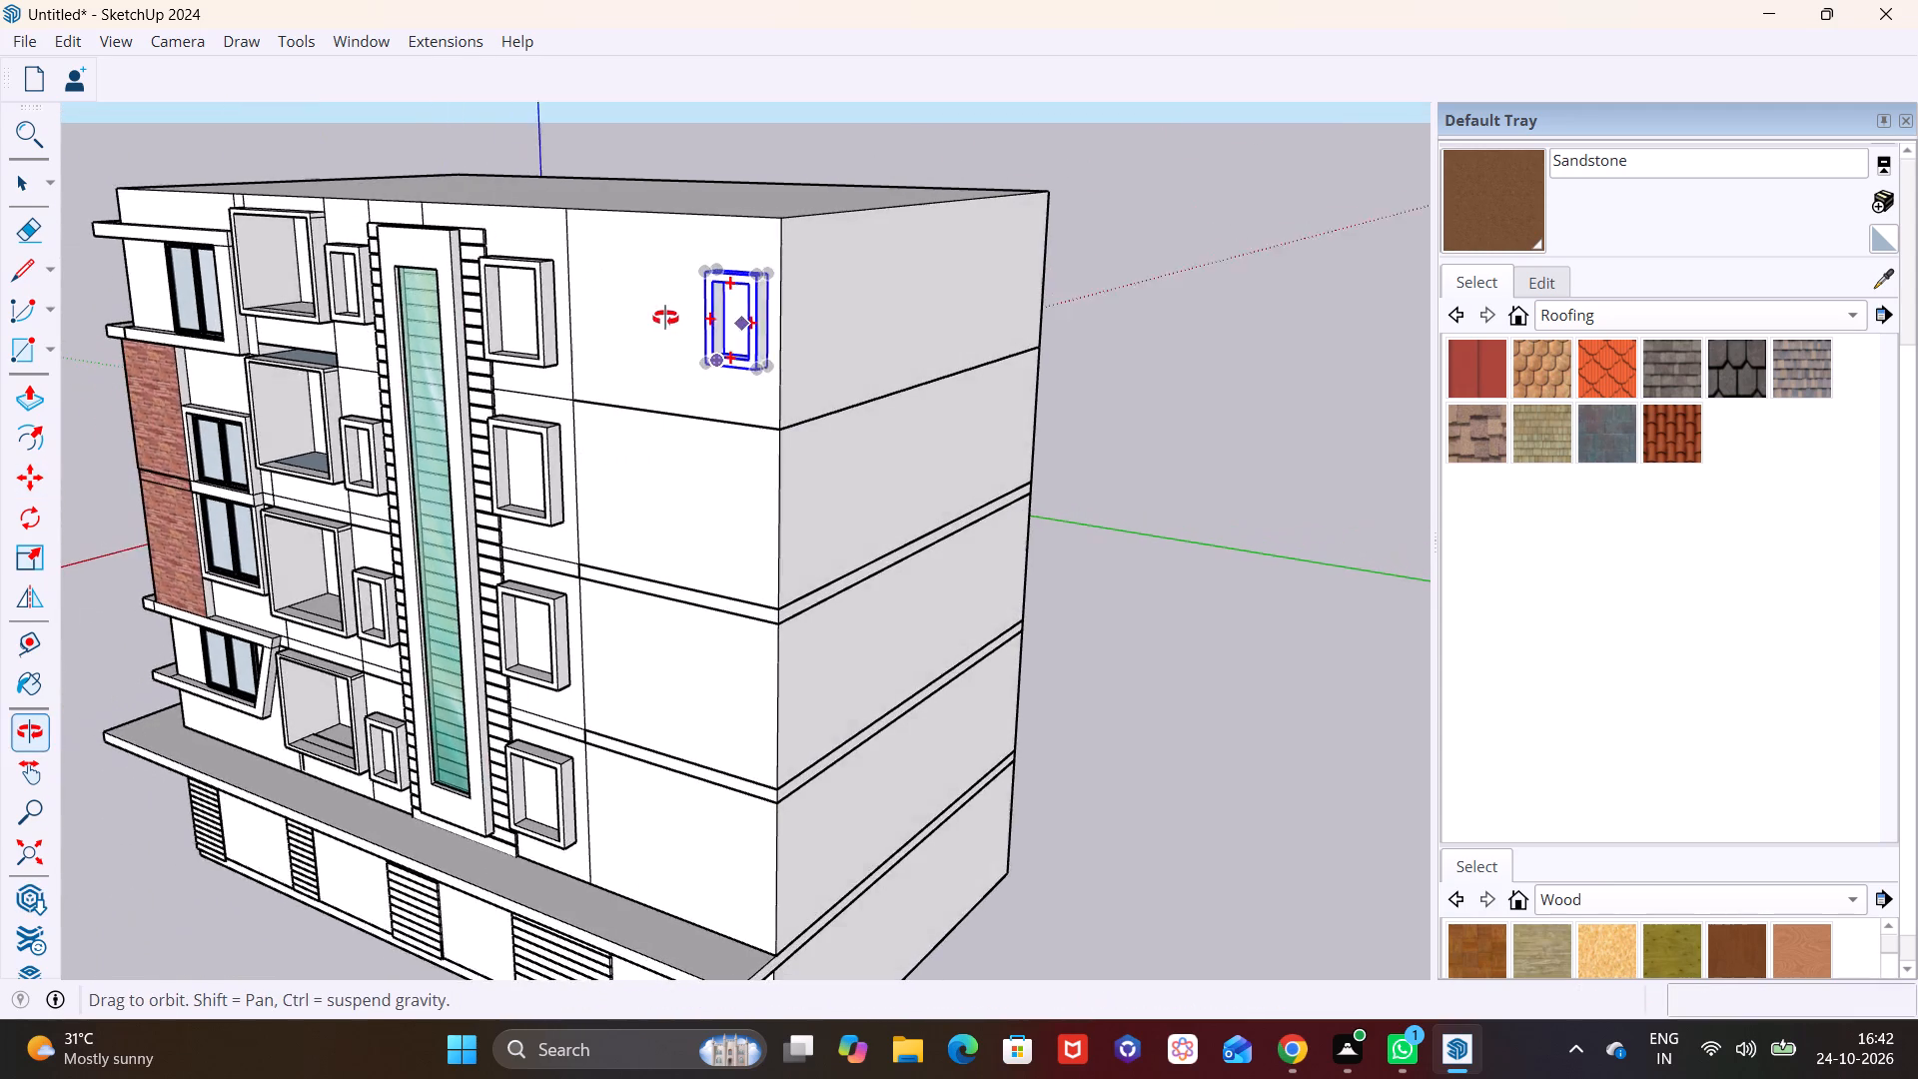
{"action": "middle_click_drag", "start_coordinate": [665, 318], "coordinate": [652, 318]}
{"action": "scroll", "coordinate": [758, 316], "scroll_direction": "up", "scroll_amount": 3}
{"action": "middle_click_drag", "start_coordinate": [726, 434], "coordinate": [667, 452]}
{"action": "middle_click_drag", "start_coordinate": [651, 435], "coordinate": [782, 282], "text": "shift"}
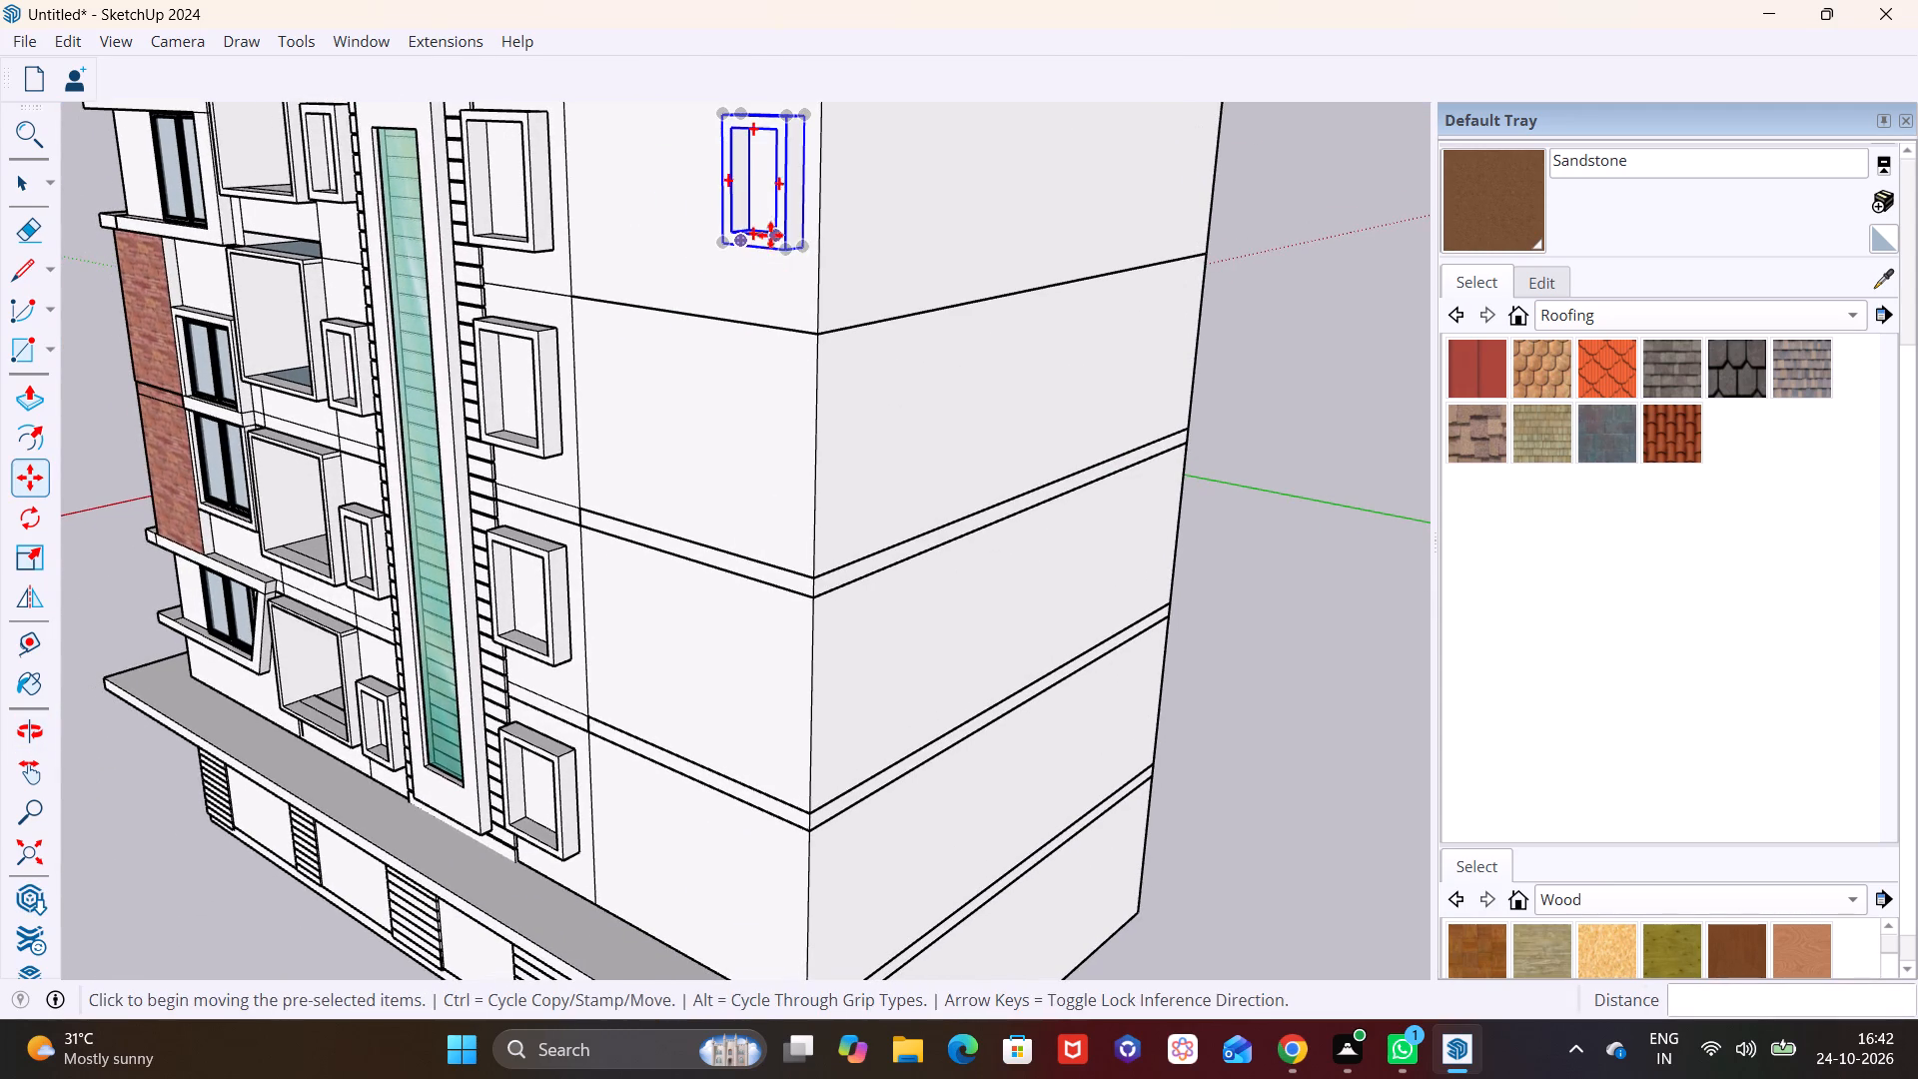
{"action": "left_click", "coordinate": [807, 116]}
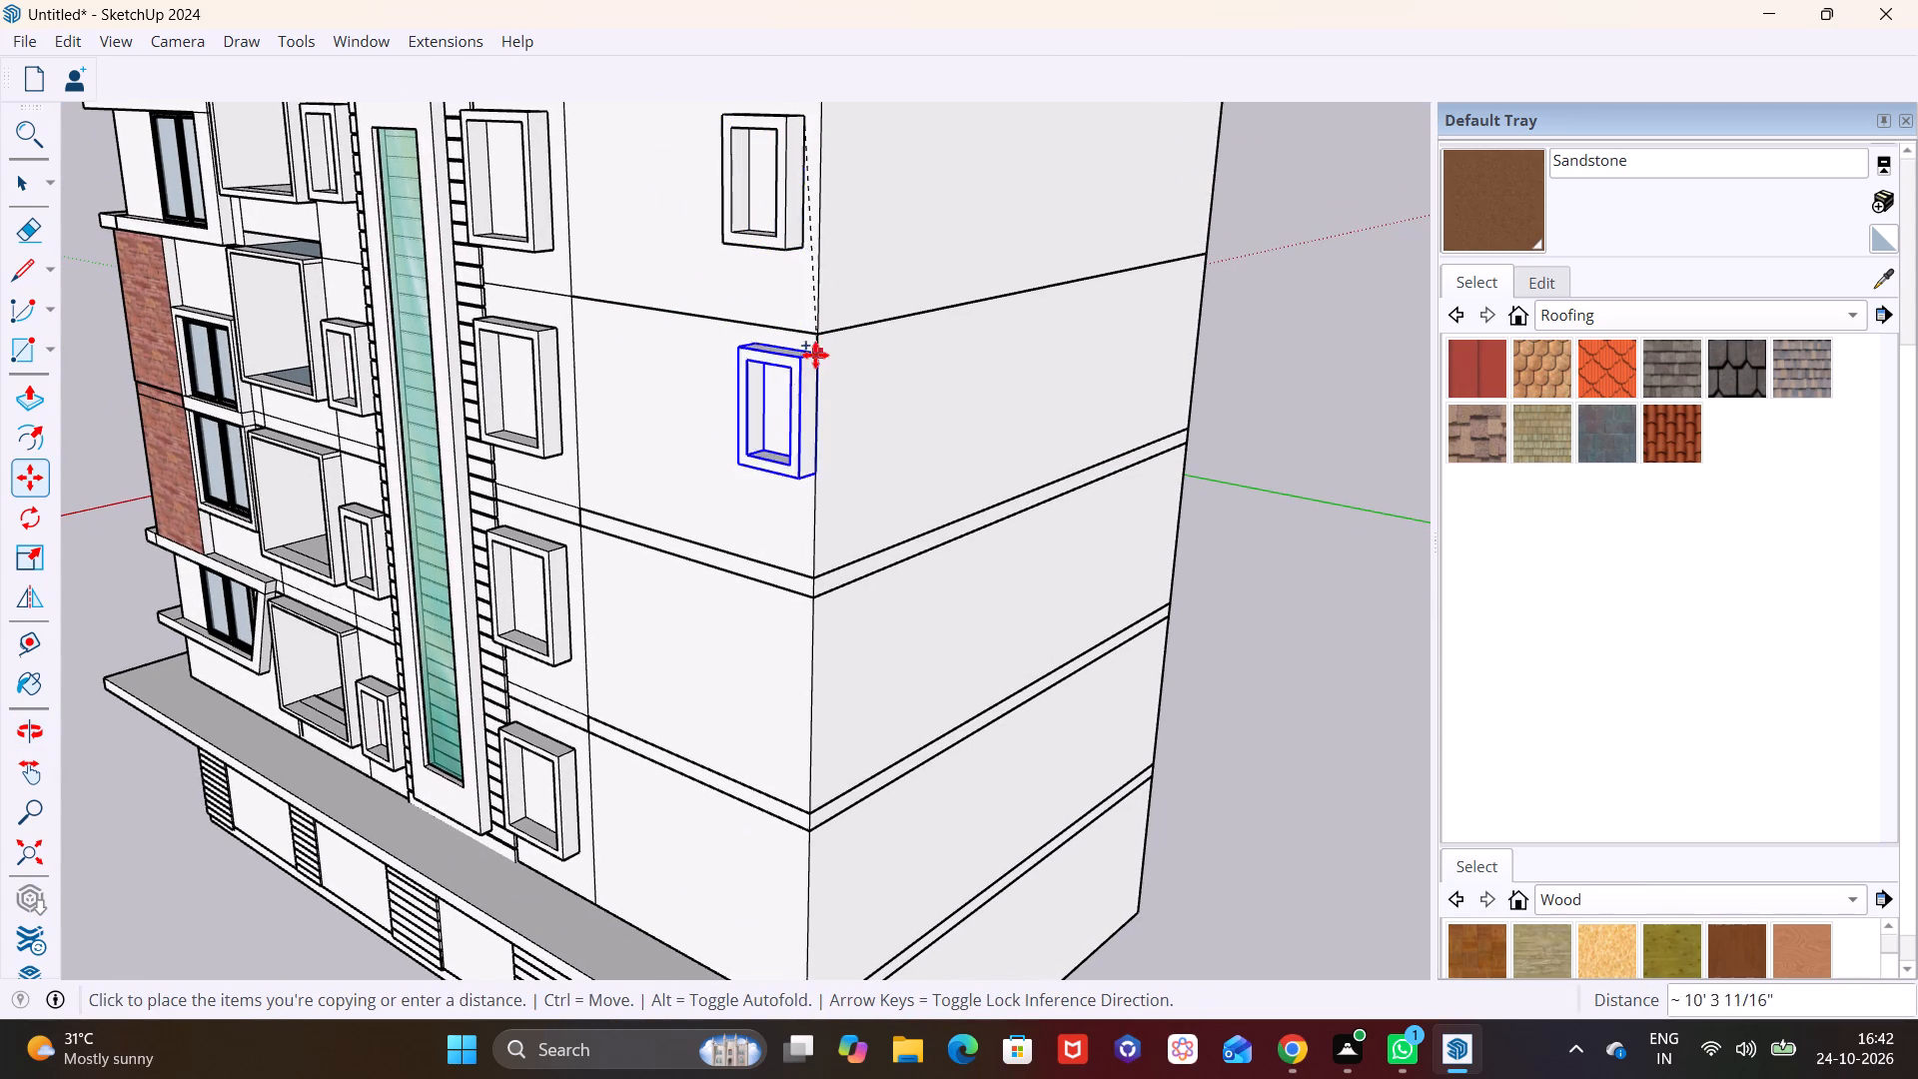
{"action": "left_click", "coordinate": [800, 407]}
{"action": "left_click", "coordinate": [799, 413]}
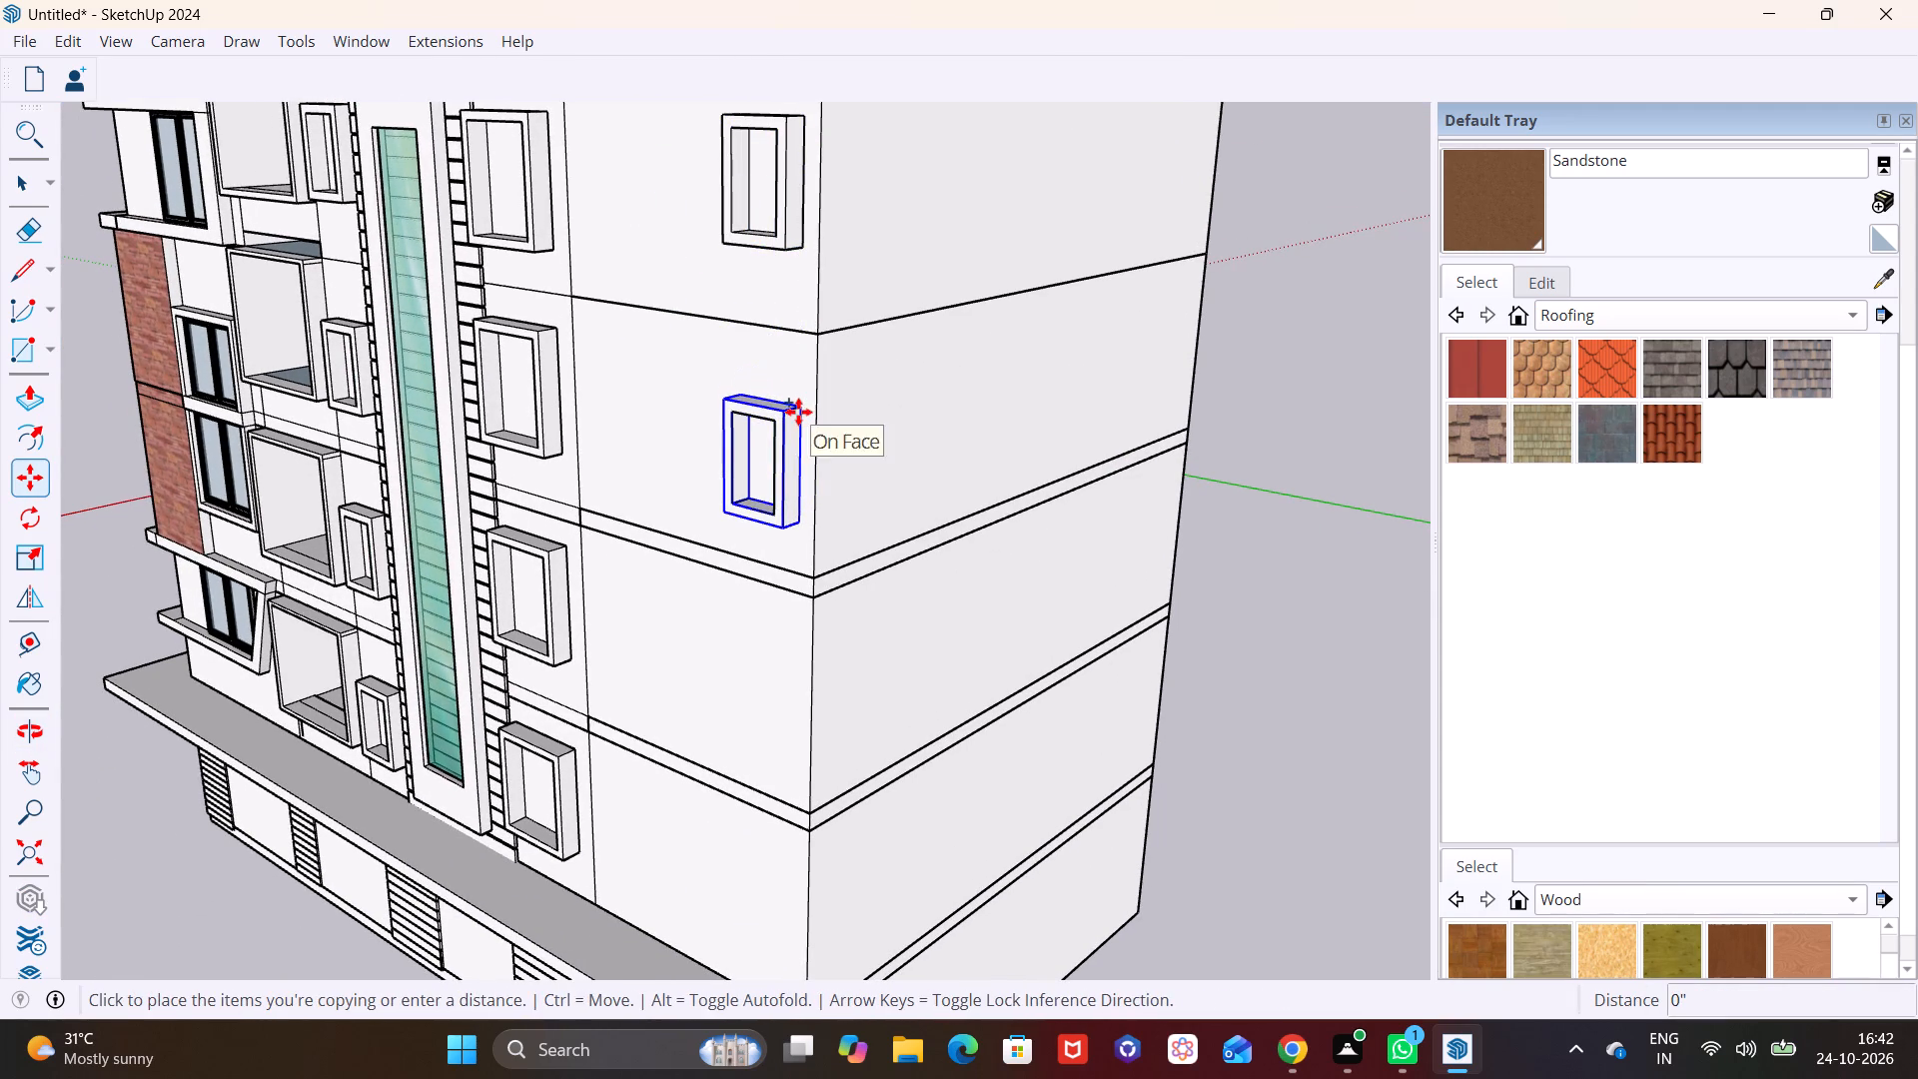
{"action": "left_click", "coordinate": [795, 639]}
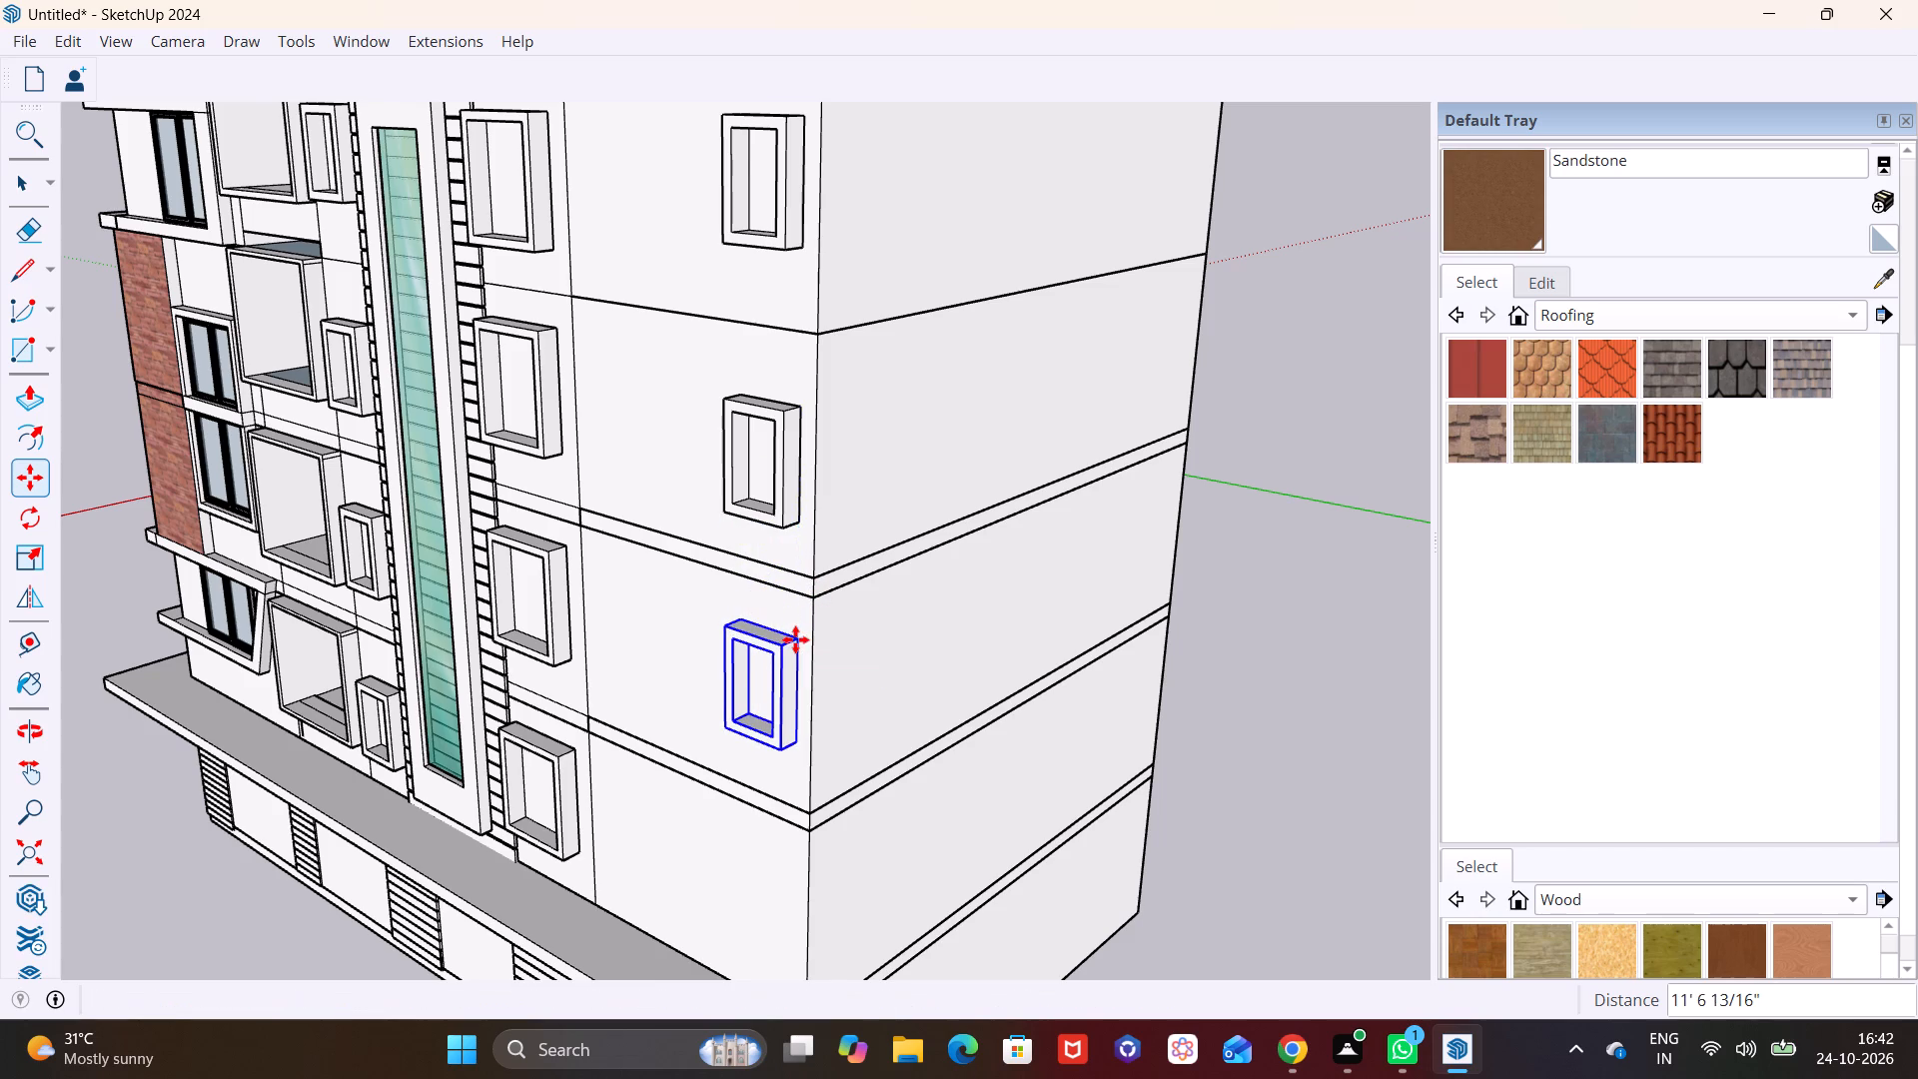
{"action": "scroll", "coordinate": [795, 639], "scroll_direction": "down", "scroll_amount": 1}
{"action": "middle_click_drag", "start_coordinate": [795, 642], "coordinate": [794, 423], "text": "shift"}
{"action": "left_click", "coordinate": [797, 428]}
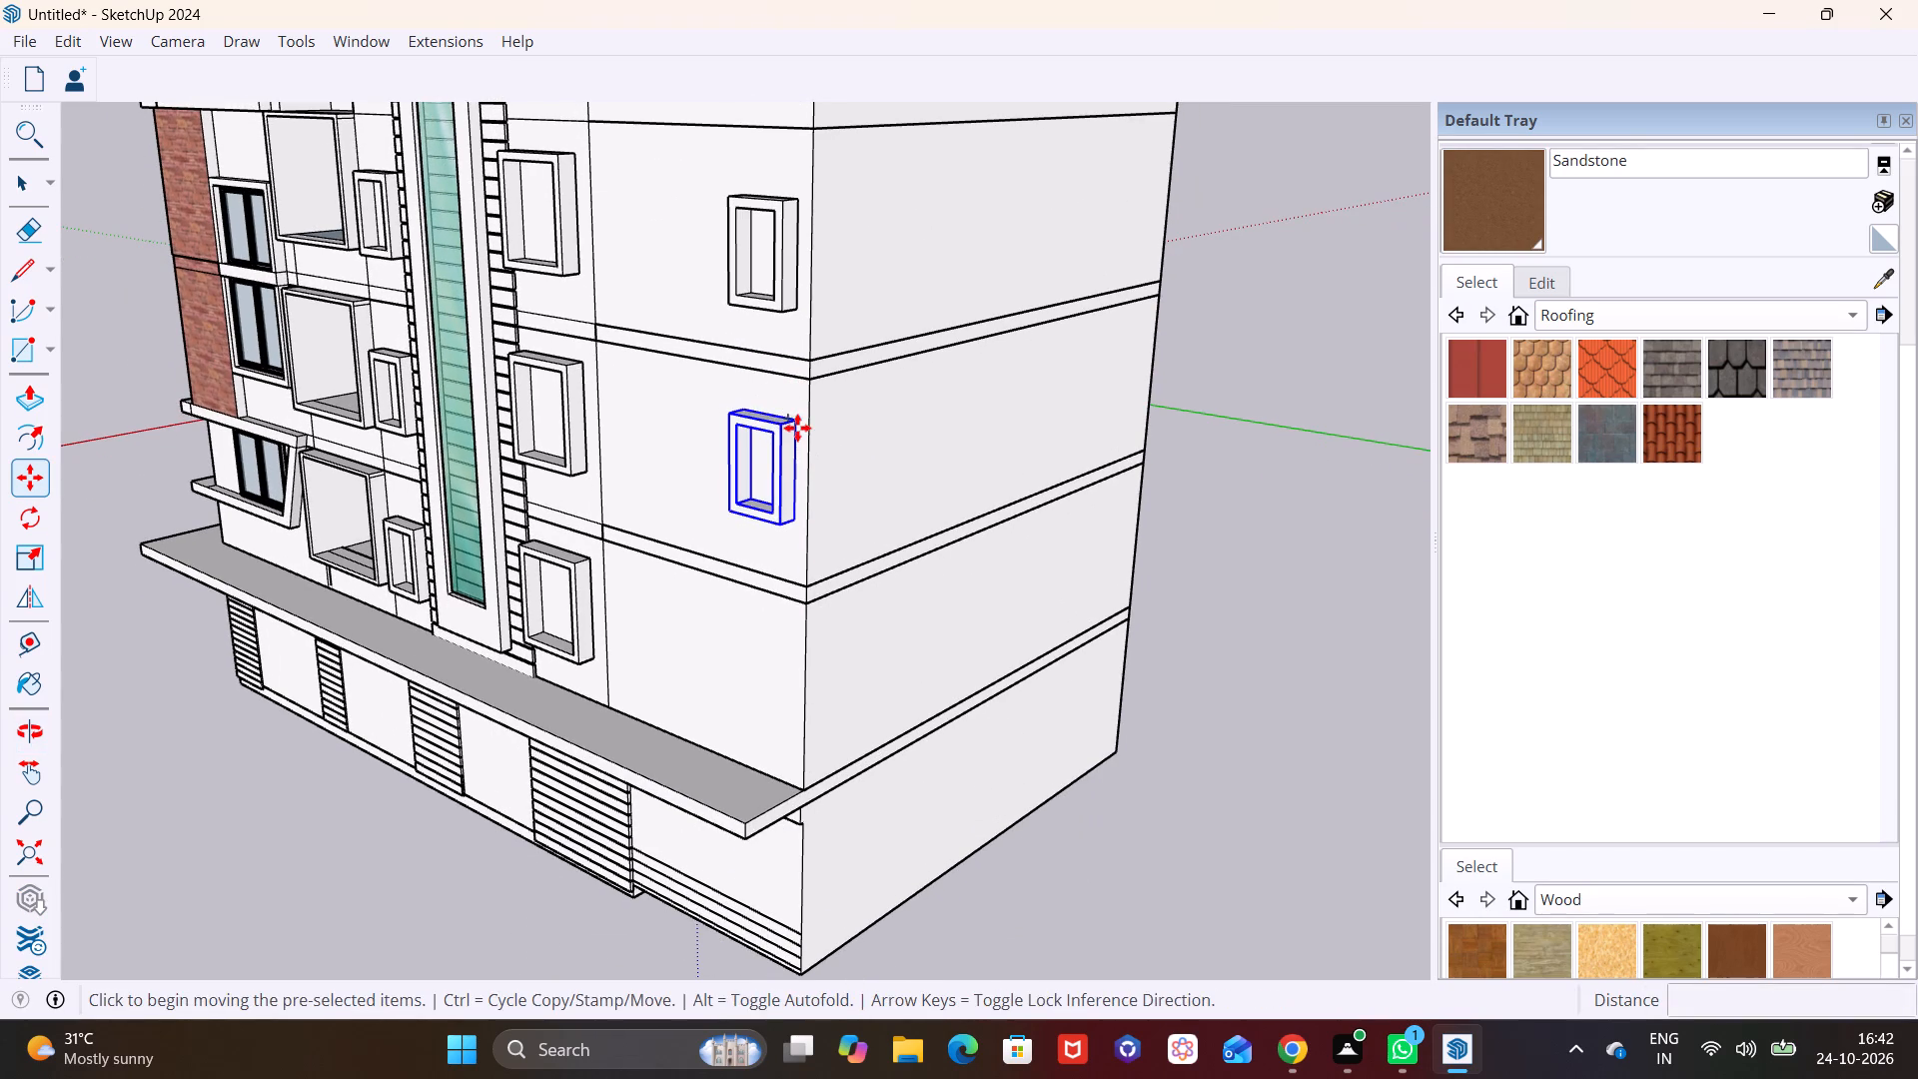
{"action": "left_click", "coordinate": [781, 638]}
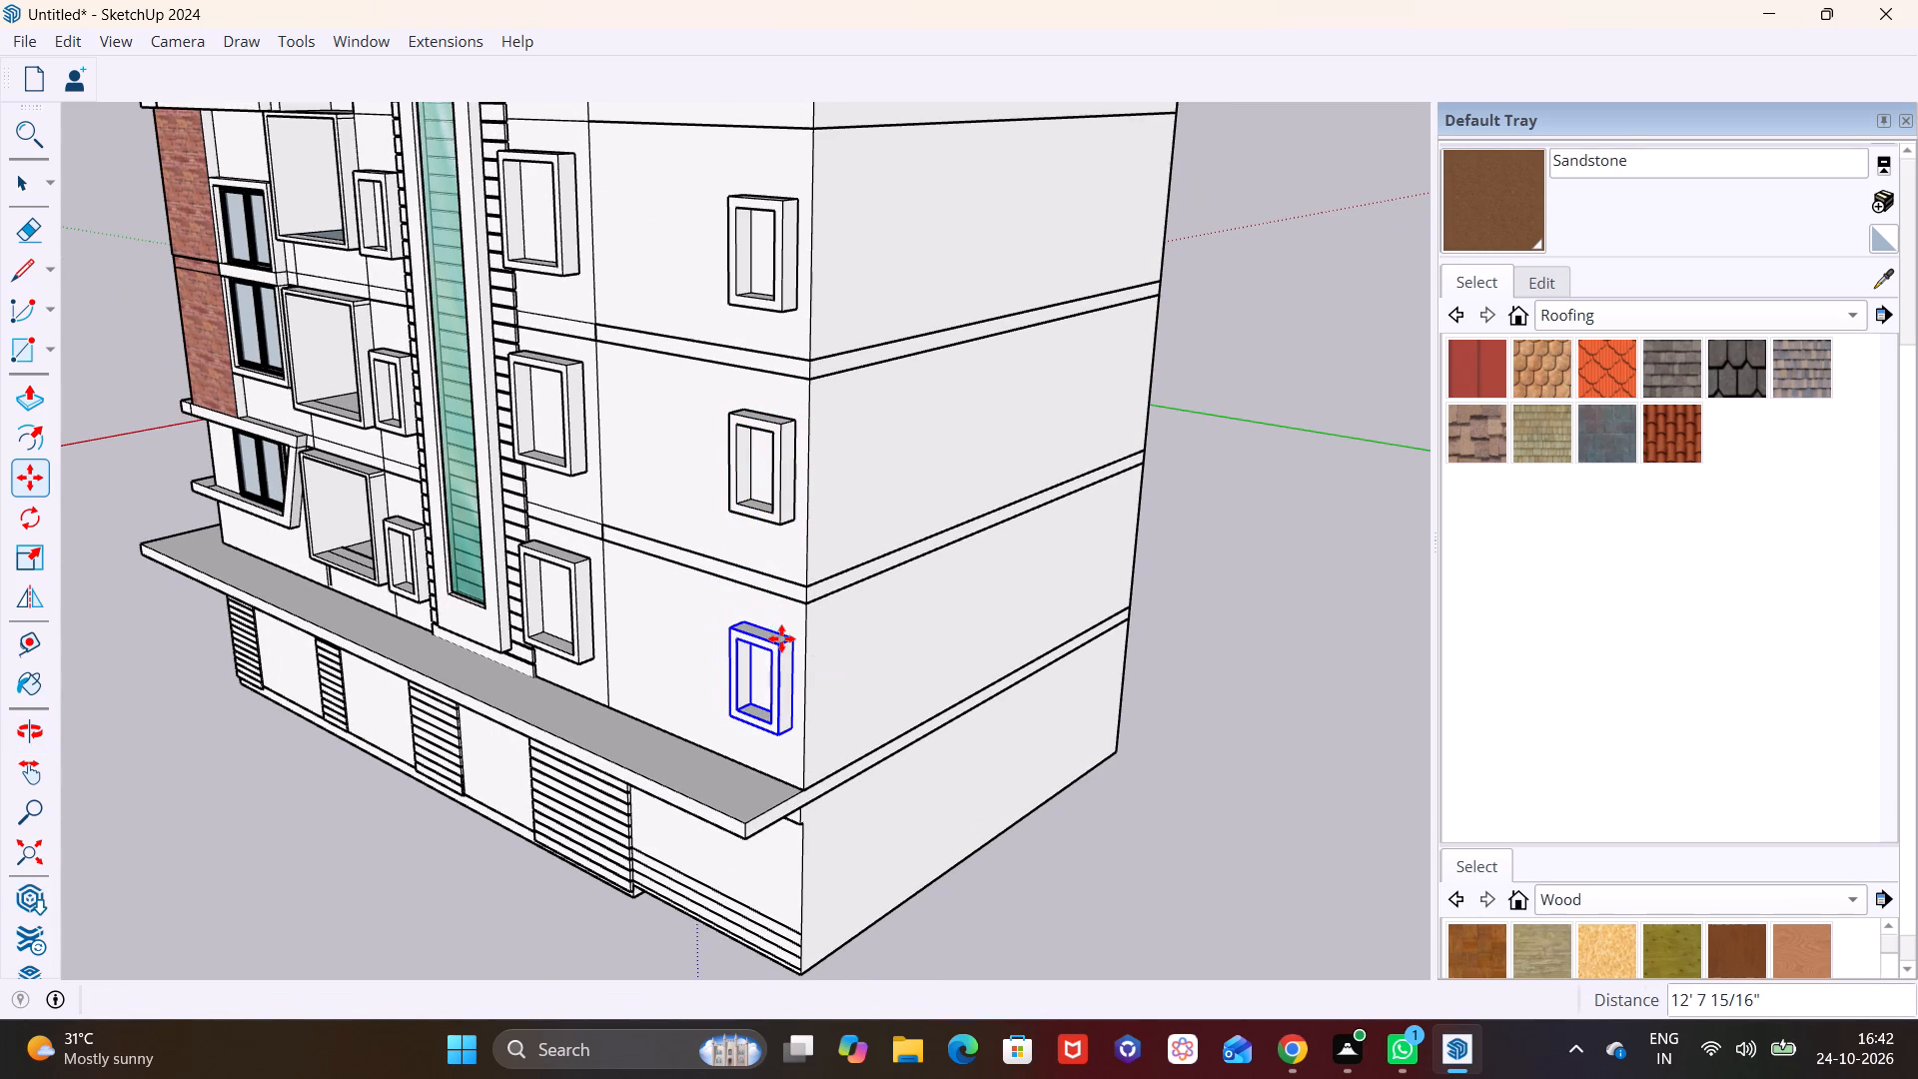
{"action": "key", "text": "space"}
{"action": "left_click", "coordinate": [1229, 654]}
Draw a full-height vertical line on the plain wall just inside the corner window frames, from the canopy to the roof edge.
{"action": "middle_click_drag", "start_coordinate": [790, 658], "coordinate": [1166, 581]}
{"action": "scroll", "coordinate": [1084, 541], "scroll_direction": "down", "scroll_amount": 4}
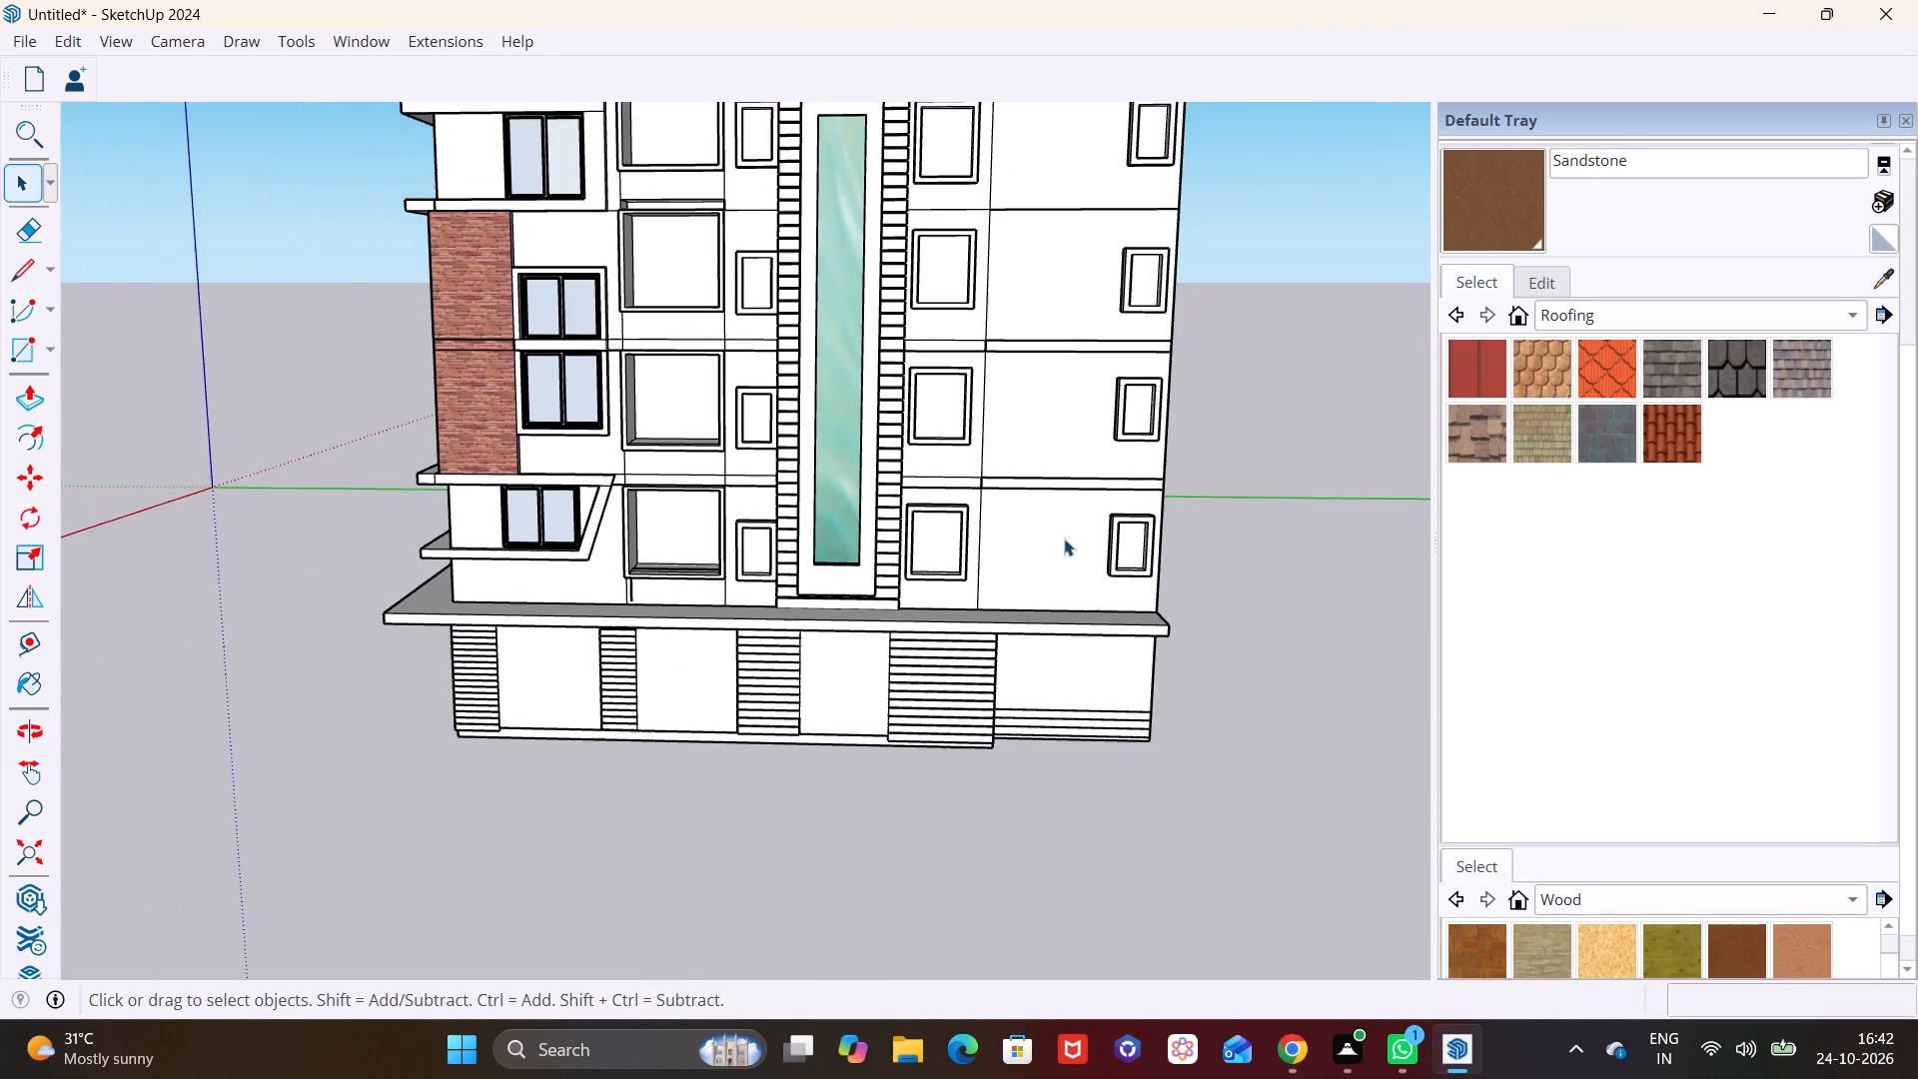
{"action": "middle_click_drag", "start_coordinate": [1053, 526], "coordinate": [864, 675], "text": "shift"}
{"action": "middle_click_drag", "start_coordinate": [918, 657], "coordinate": [1018, 610]}
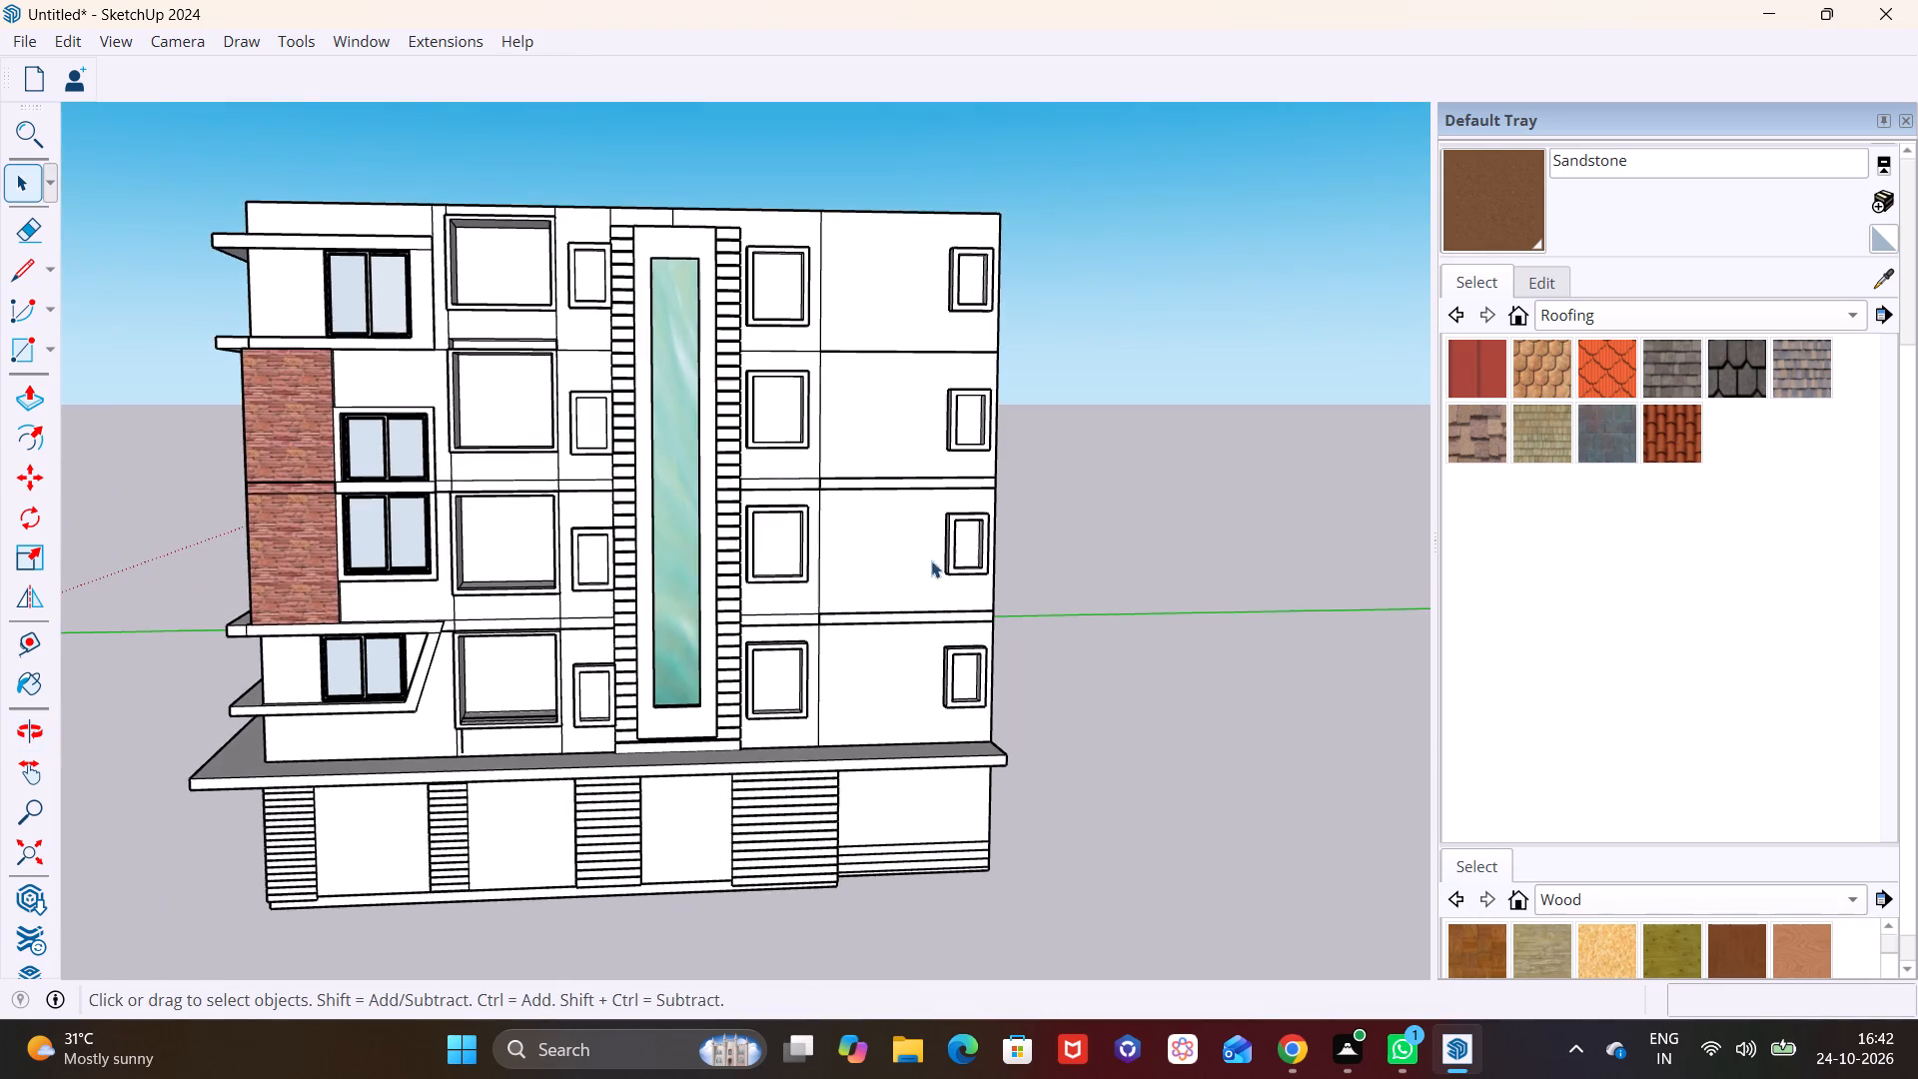
{"action": "scroll", "coordinate": [905, 550], "scroll_direction": "up", "scroll_amount": 3}
{"action": "left_click", "coordinate": [19, 280]}
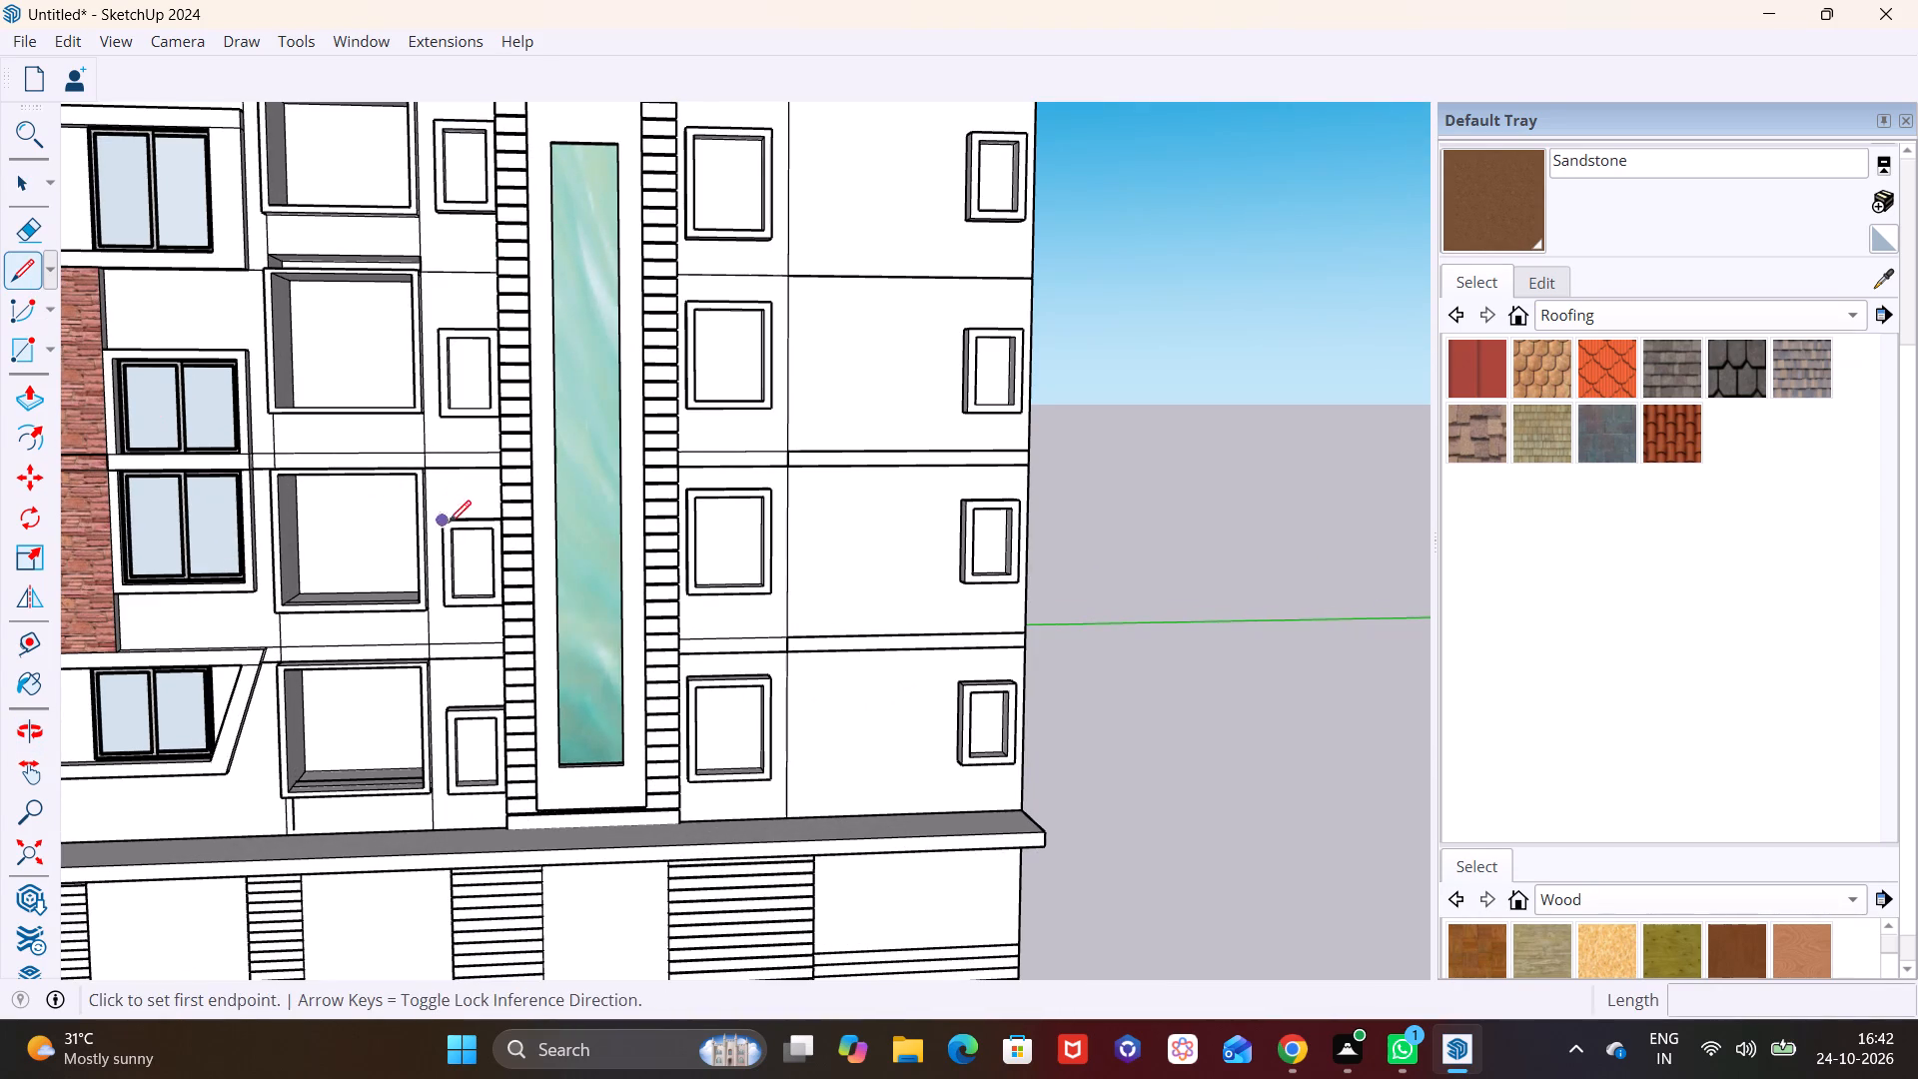
{"action": "scroll", "coordinate": [958, 731], "scroll_direction": "up", "scroll_amount": 8}
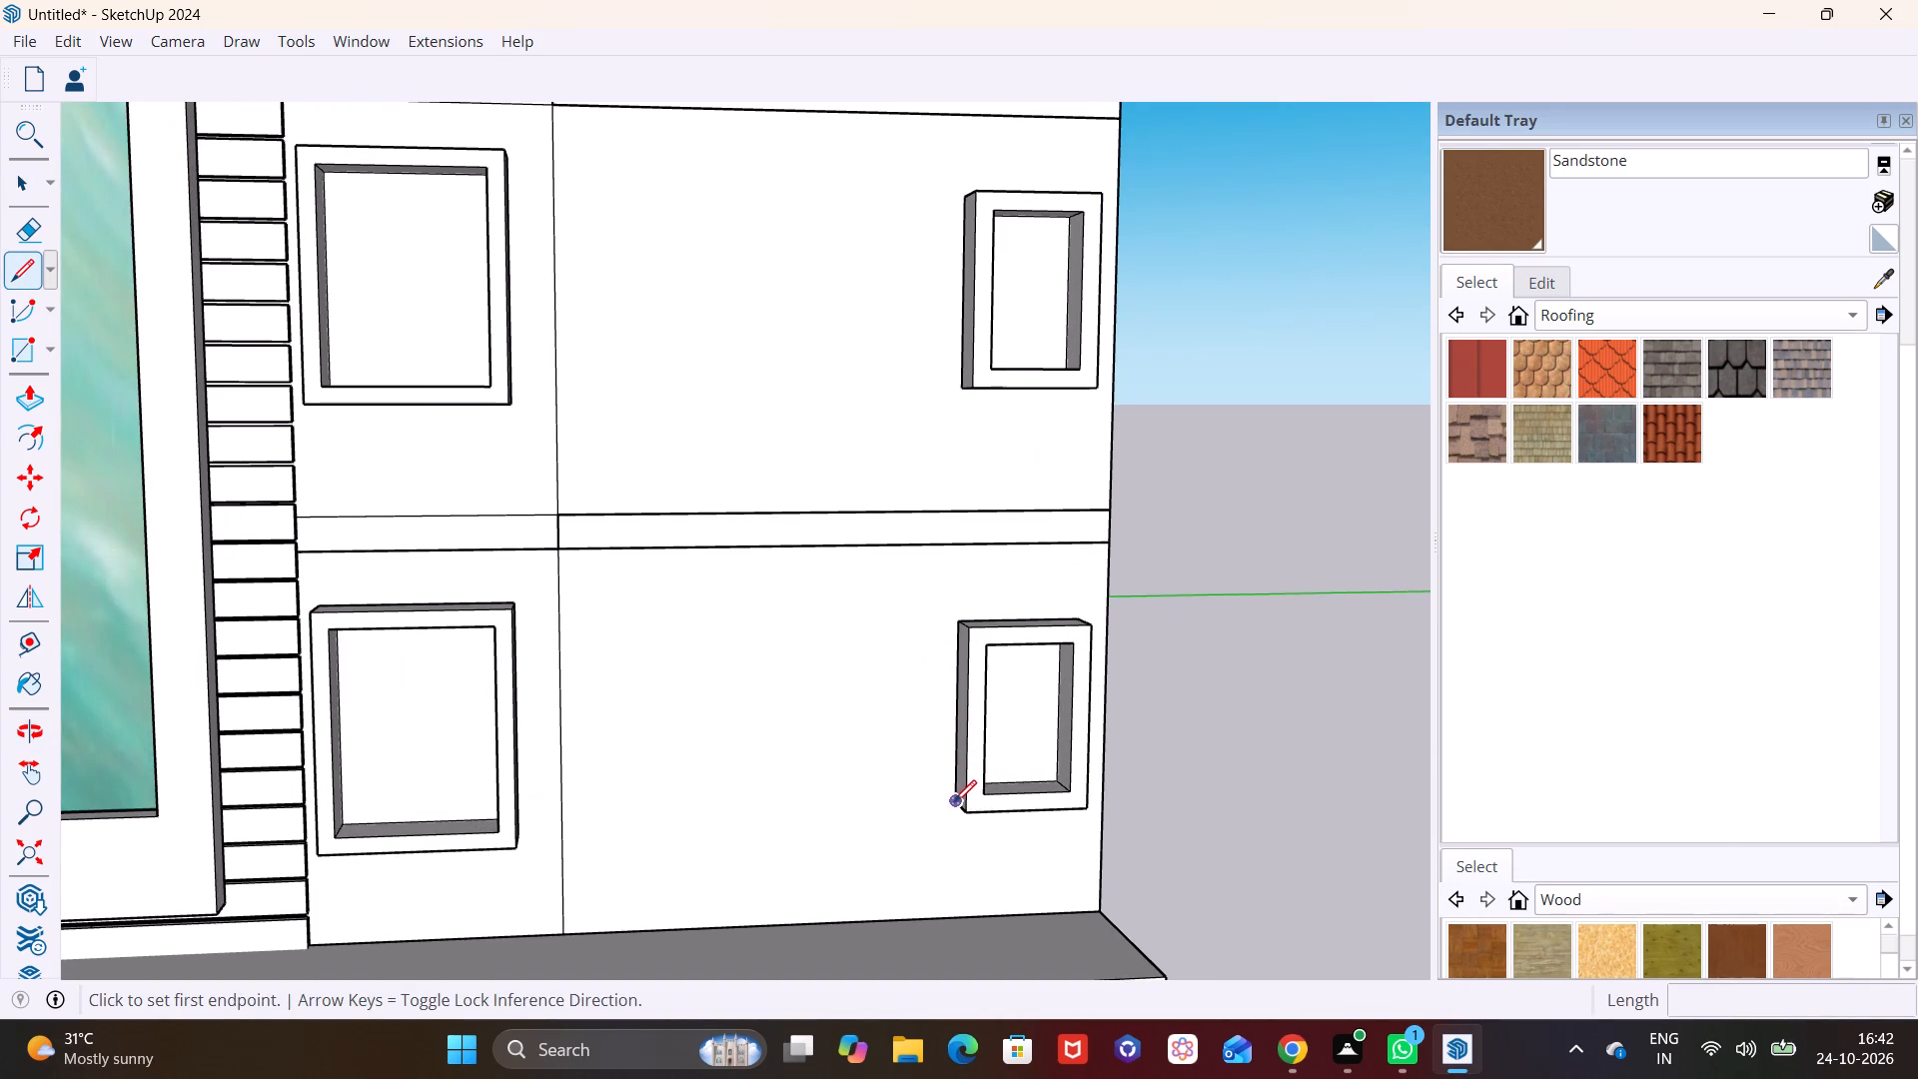
{"action": "scroll", "coordinate": [942, 918], "scroll_direction": "up", "scroll_amount": 3}
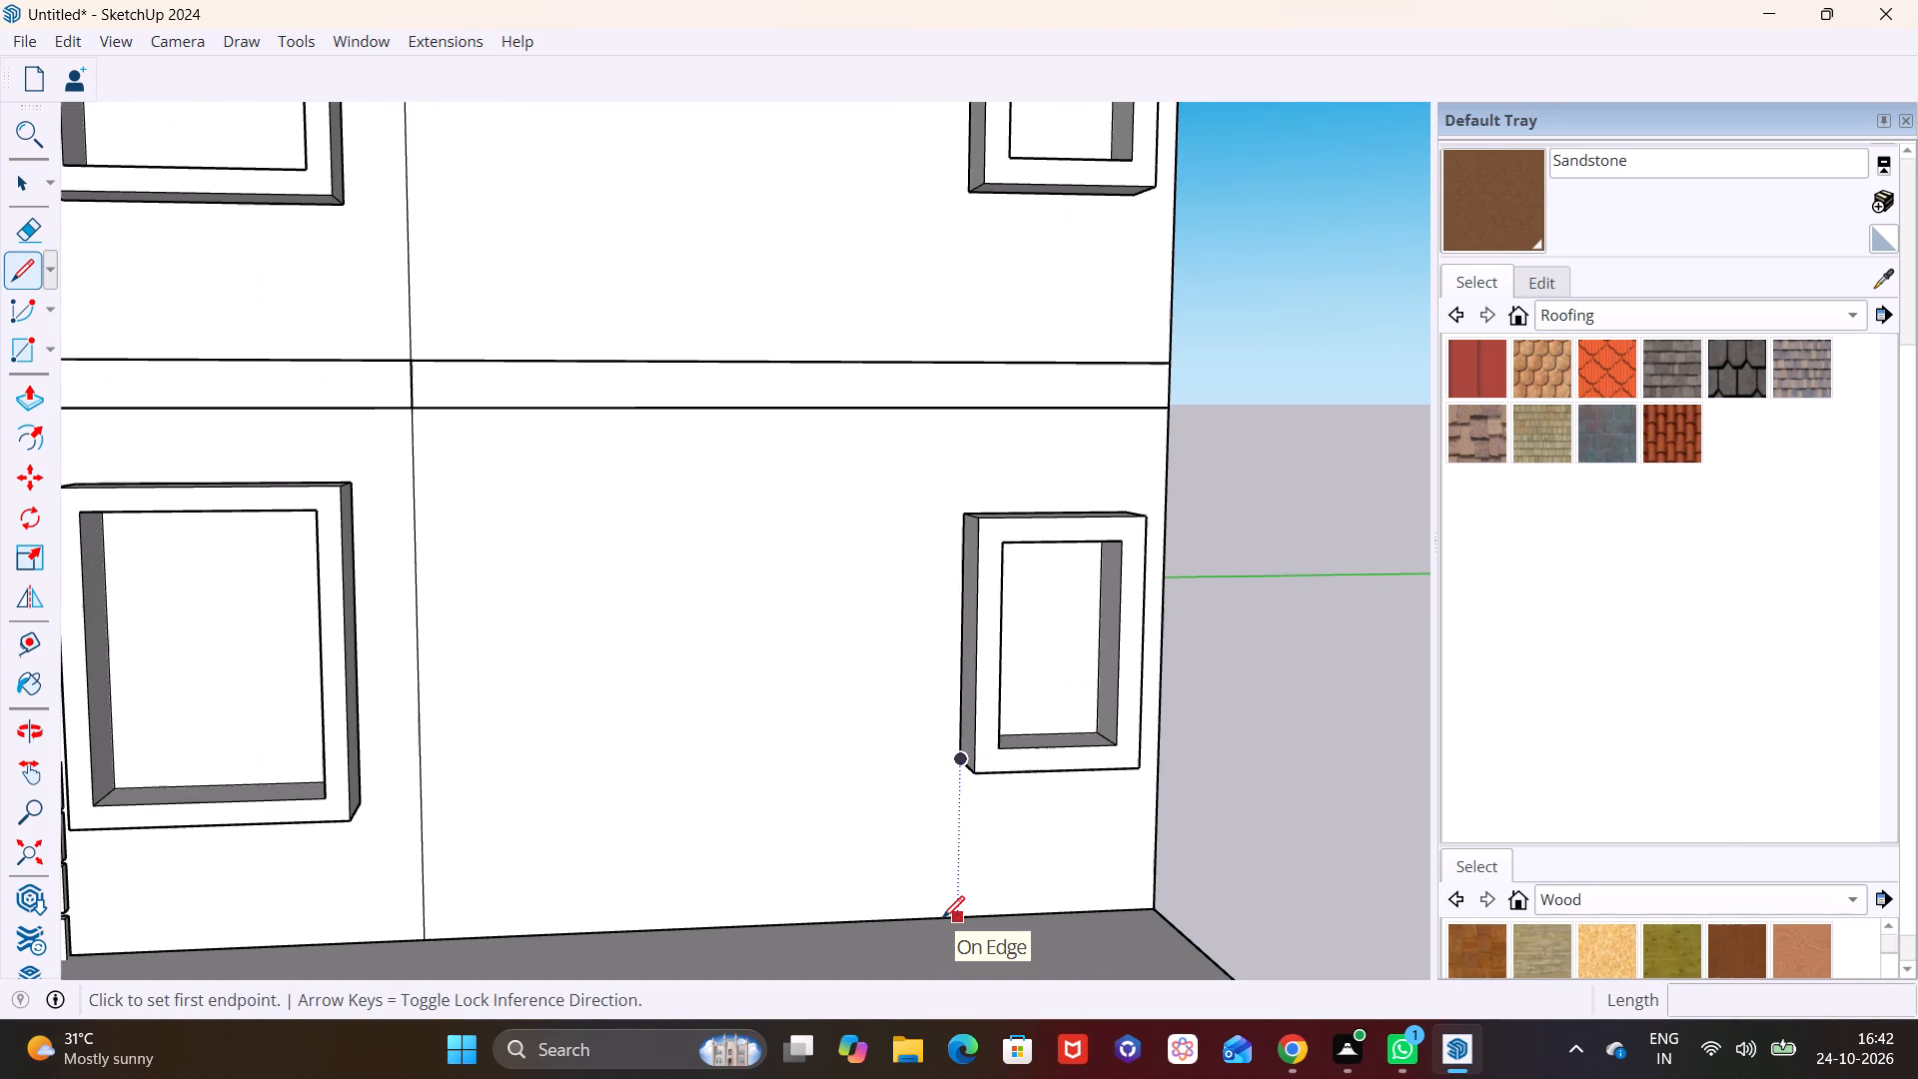
{"action": "left_click", "coordinate": [941, 925]}
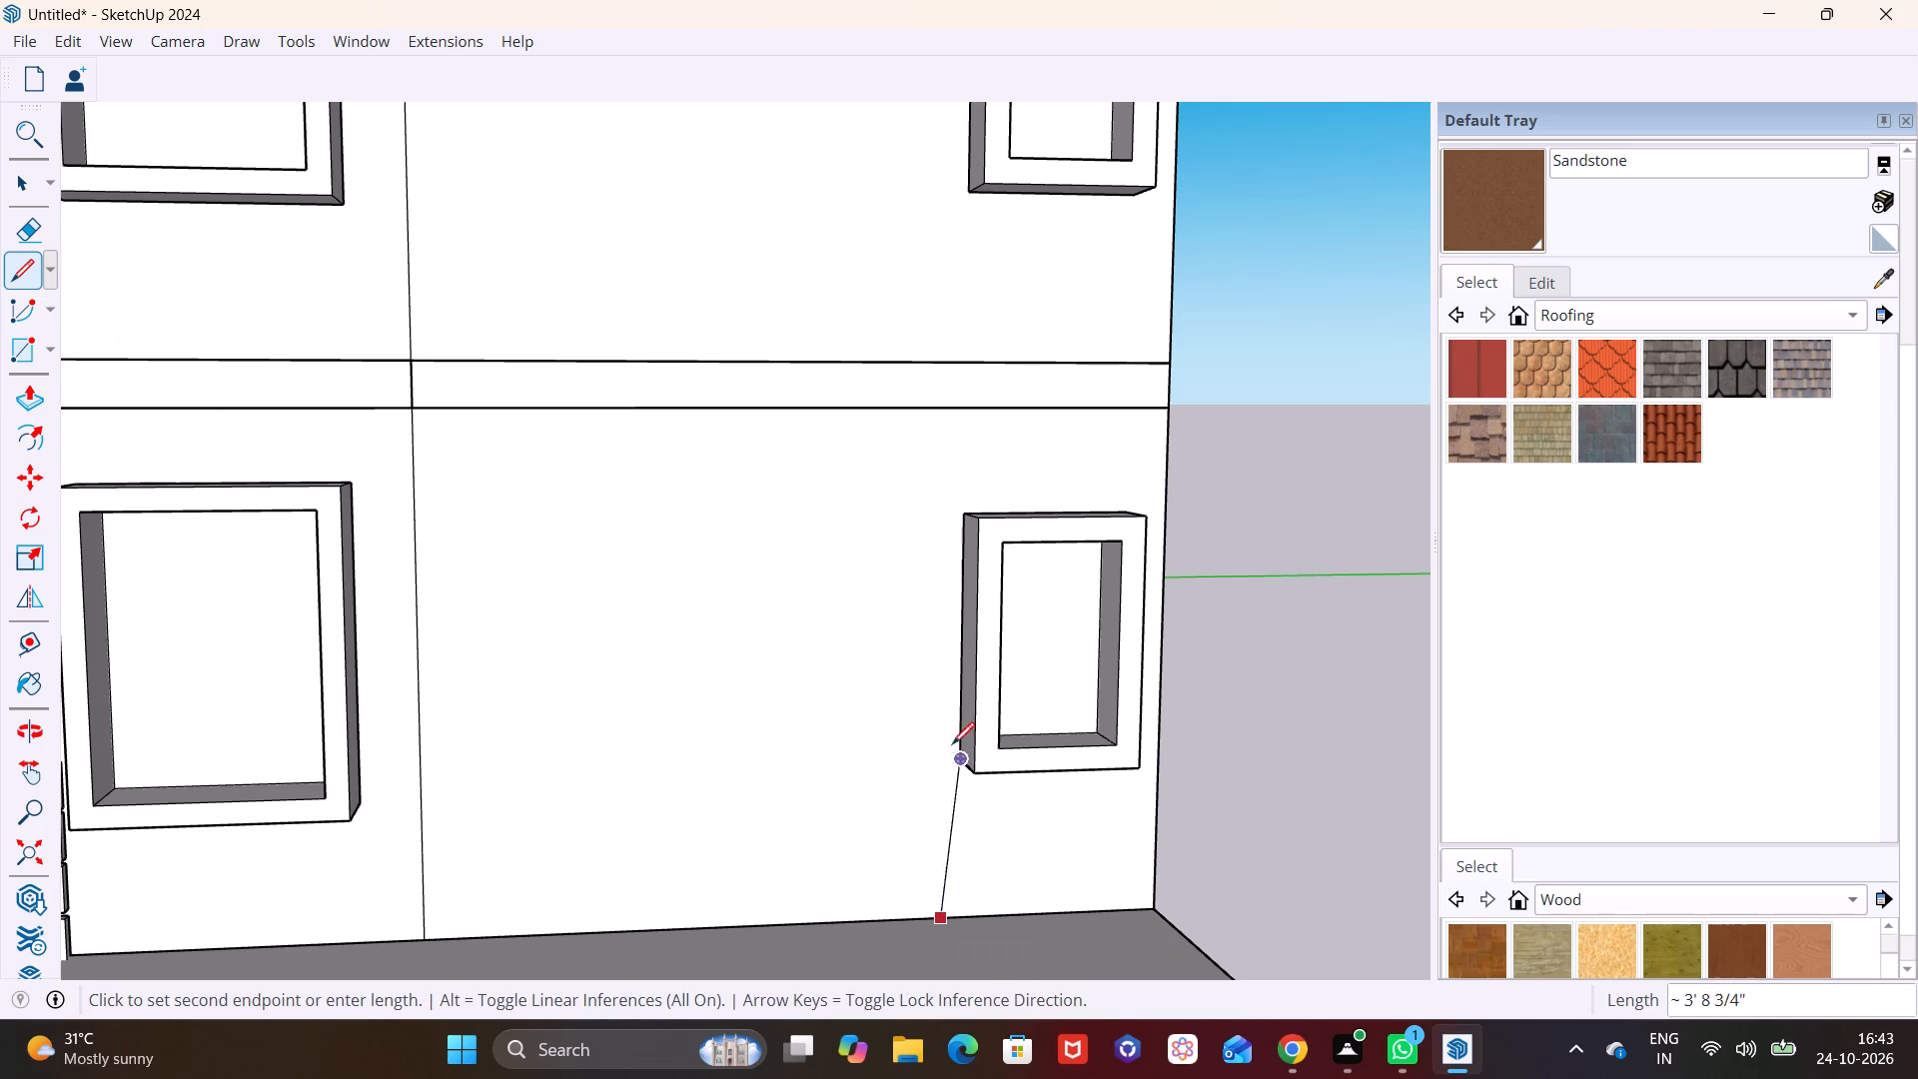
{"action": "scroll", "coordinate": [927, 632], "scroll_direction": "down", "scroll_amount": 8}
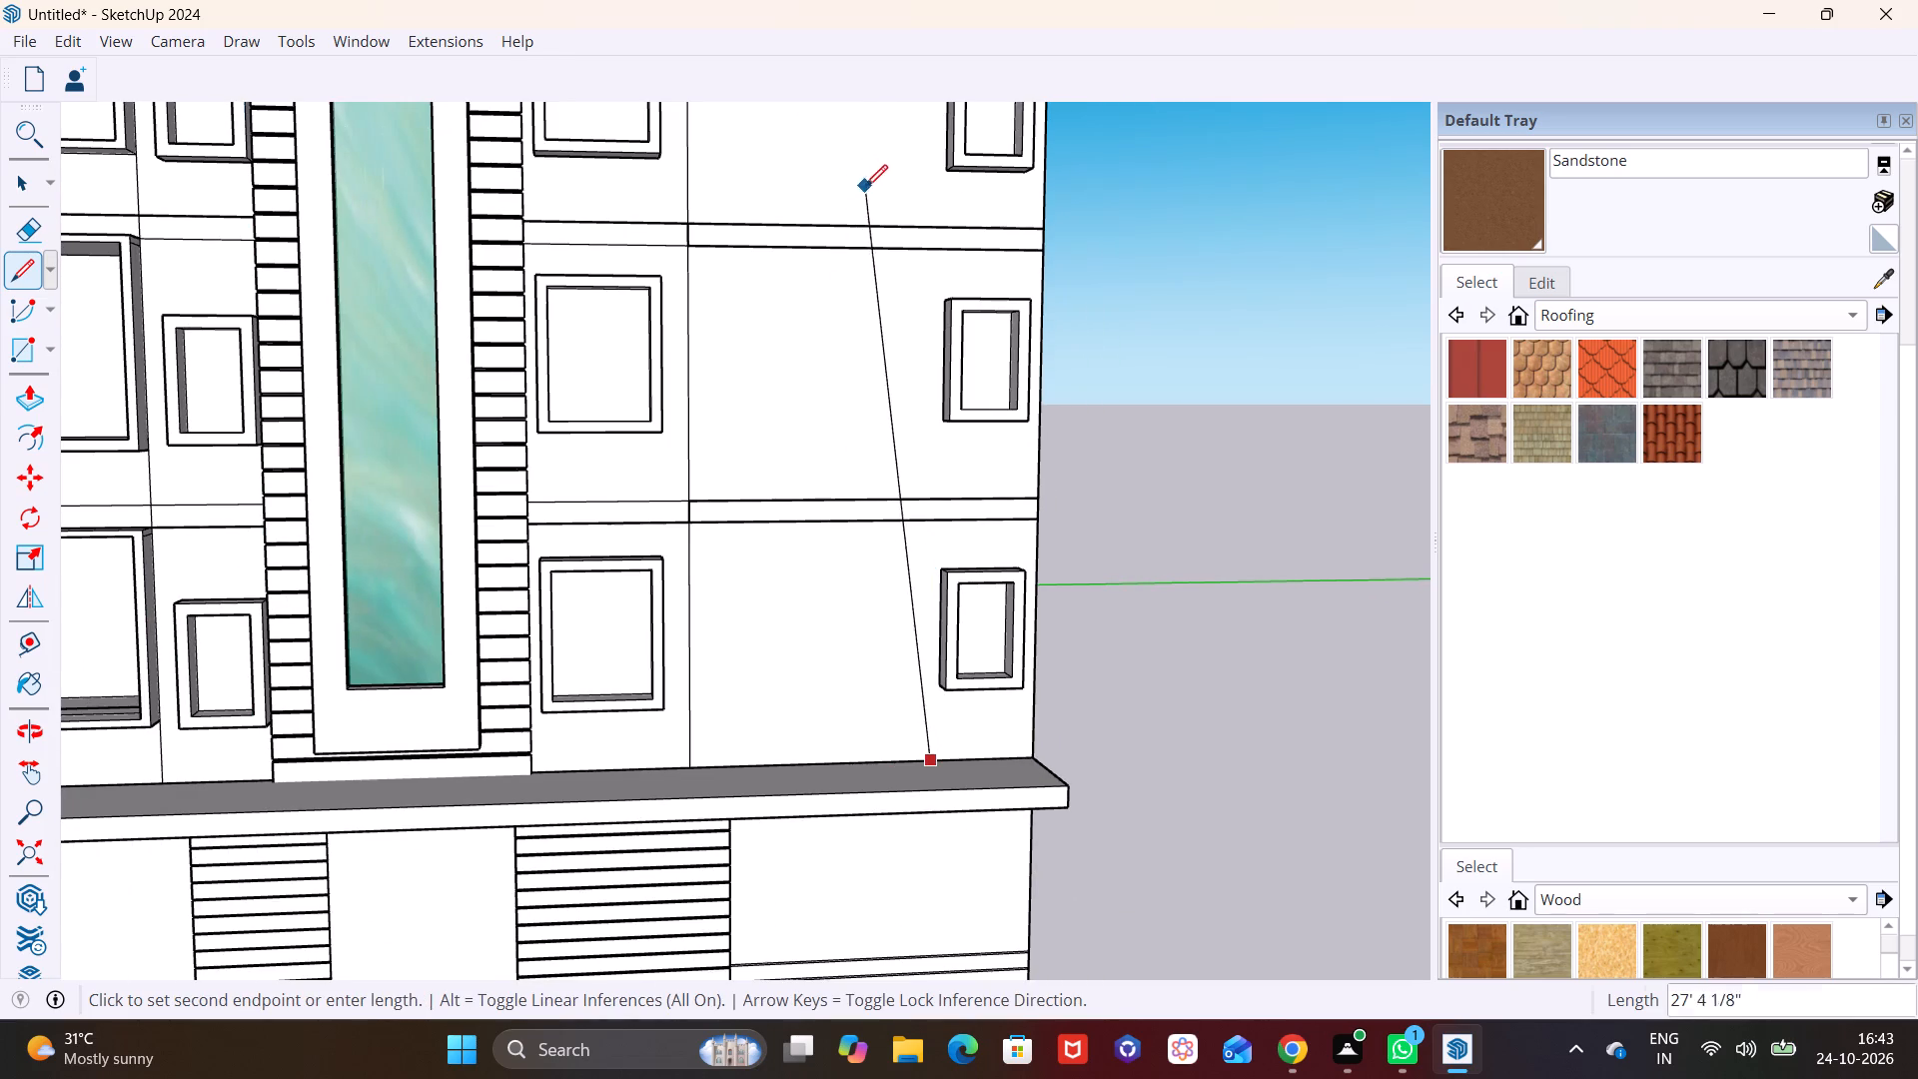
{"action": "middle_click_drag", "start_coordinate": [865, 205], "coordinate": [848, 606]}
{"action": "middle_click_drag", "start_coordinate": [906, 228], "coordinate": [873, 591], "text": "shift"}
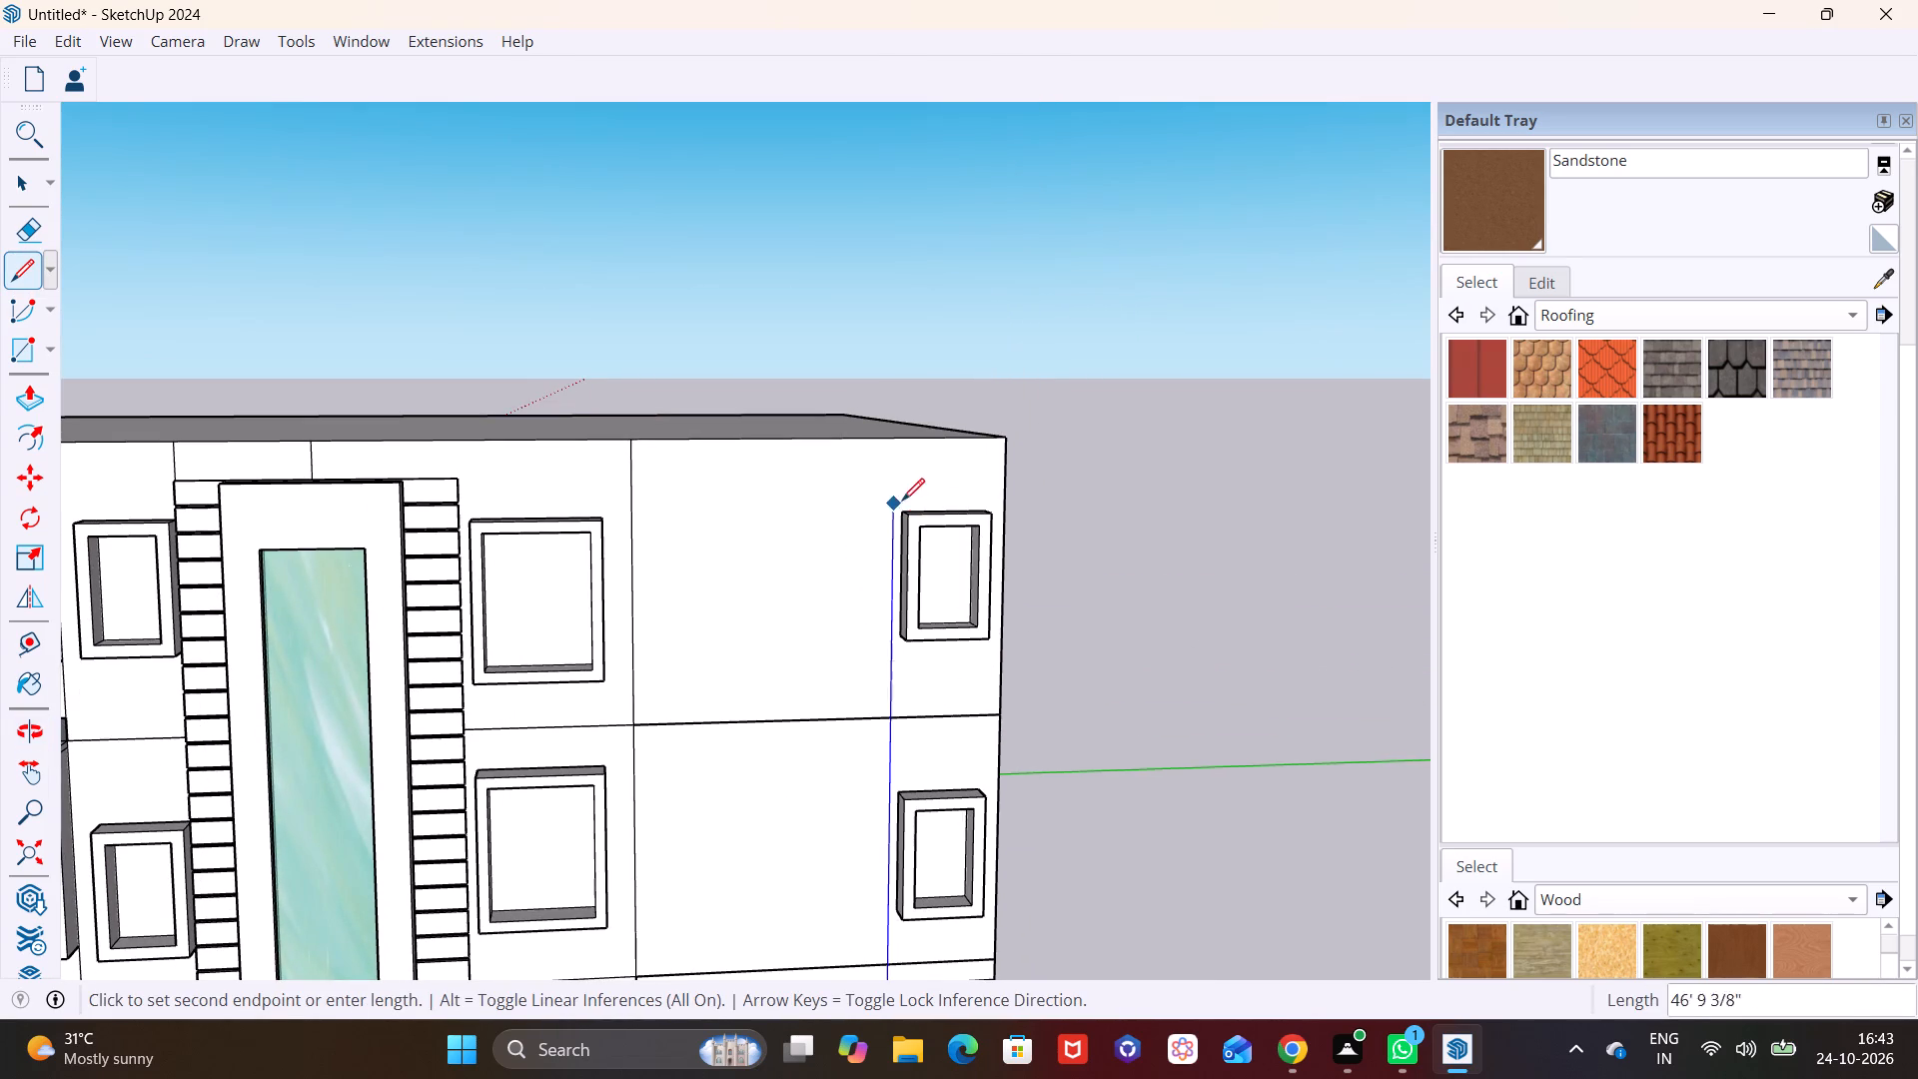
{"action": "left_click", "coordinate": [882, 445]}
{"action": "key", "text": "space"}
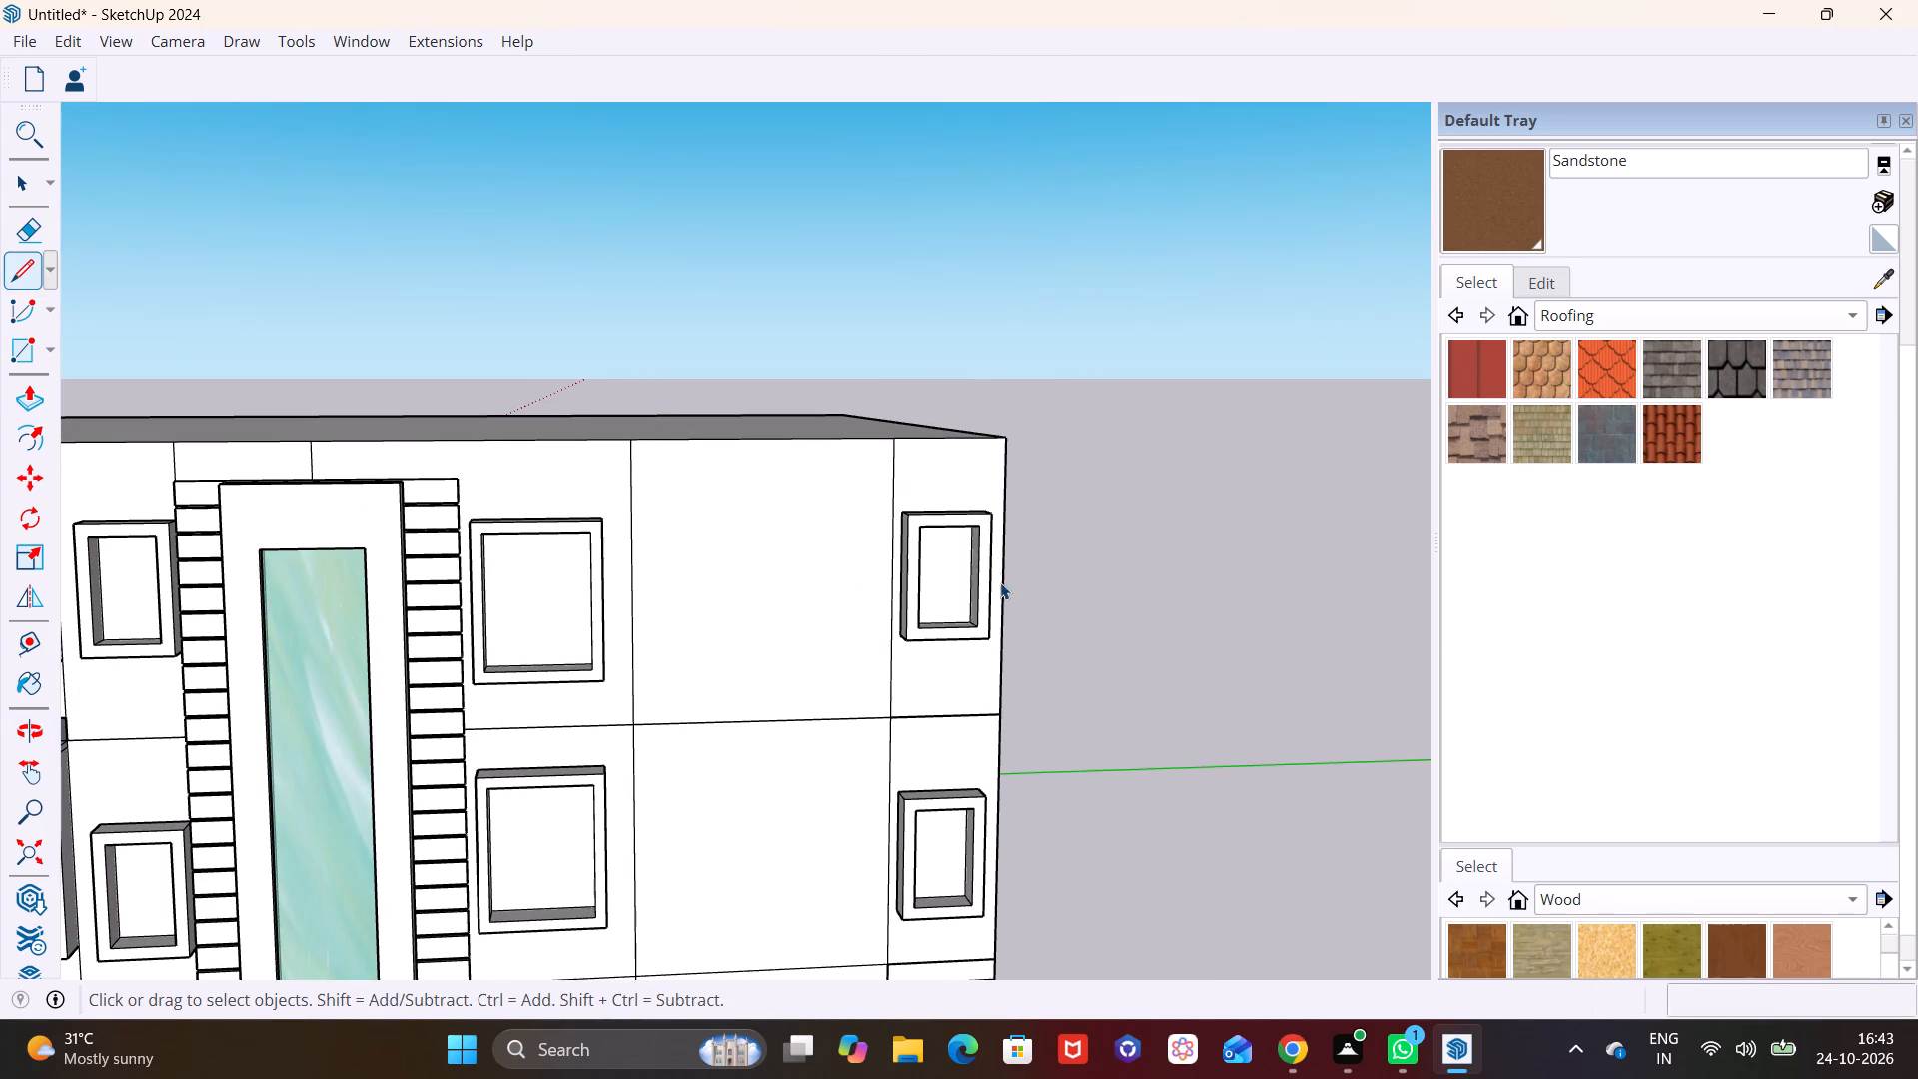
Push/Pull the underside of the recess above the second-from-top large box frame down 1' to close the gap.
{"action": "scroll", "coordinate": [766, 629], "scroll_direction": "down", "scroll_amount": 8}
{"action": "middle_click_drag", "start_coordinate": [834, 695], "coordinate": [675, 701]}
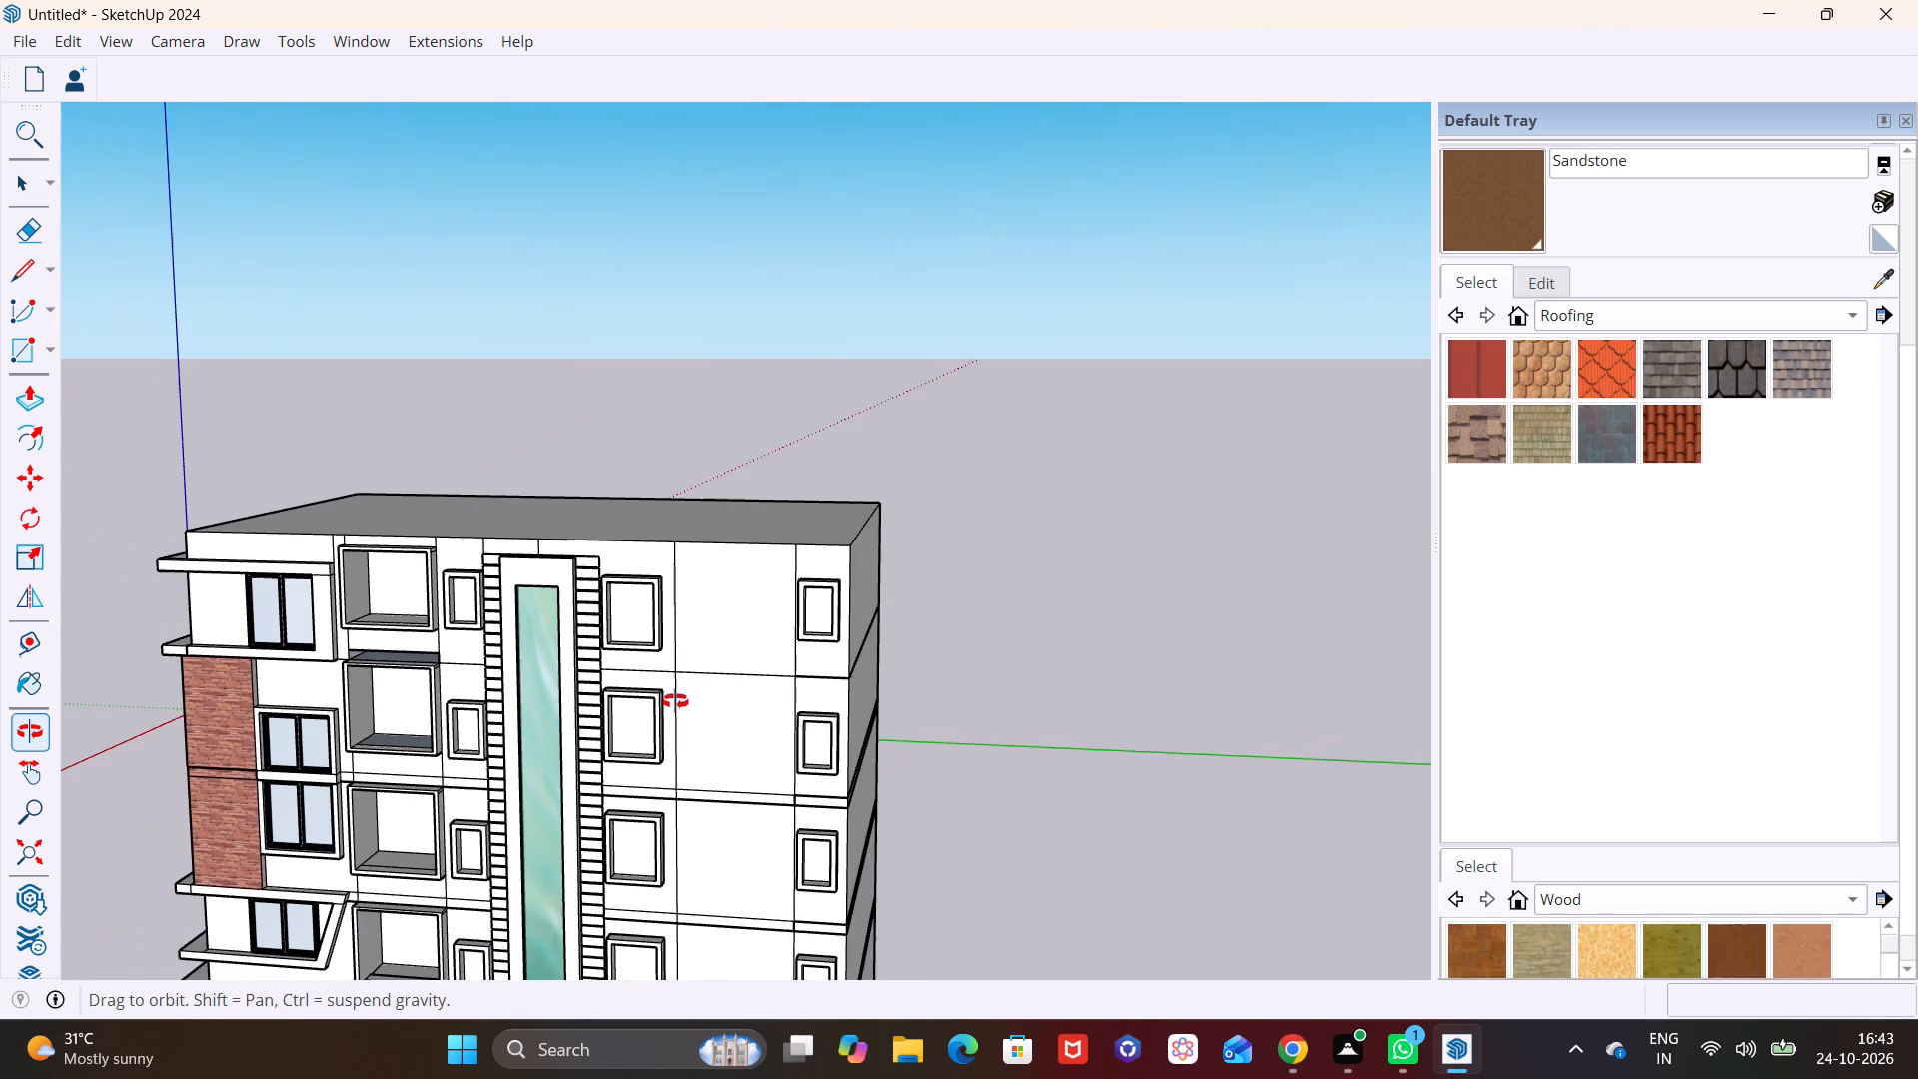
{"action": "middle_click_drag", "start_coordinate": [675, 701], "coordinate": [675, 700]}
{"action": "scroll", "coordinate": [691, 670], "scroll_direction": "down", "scroll_amount": 3}
{"action": "middle_click_drag", "start_coordinate": [703, 655], "coordinate": [723, 588]}
{"action": "scroll", "coordinate": [711, 637], "scroll_direction": "up", "scroll_amount": 6}
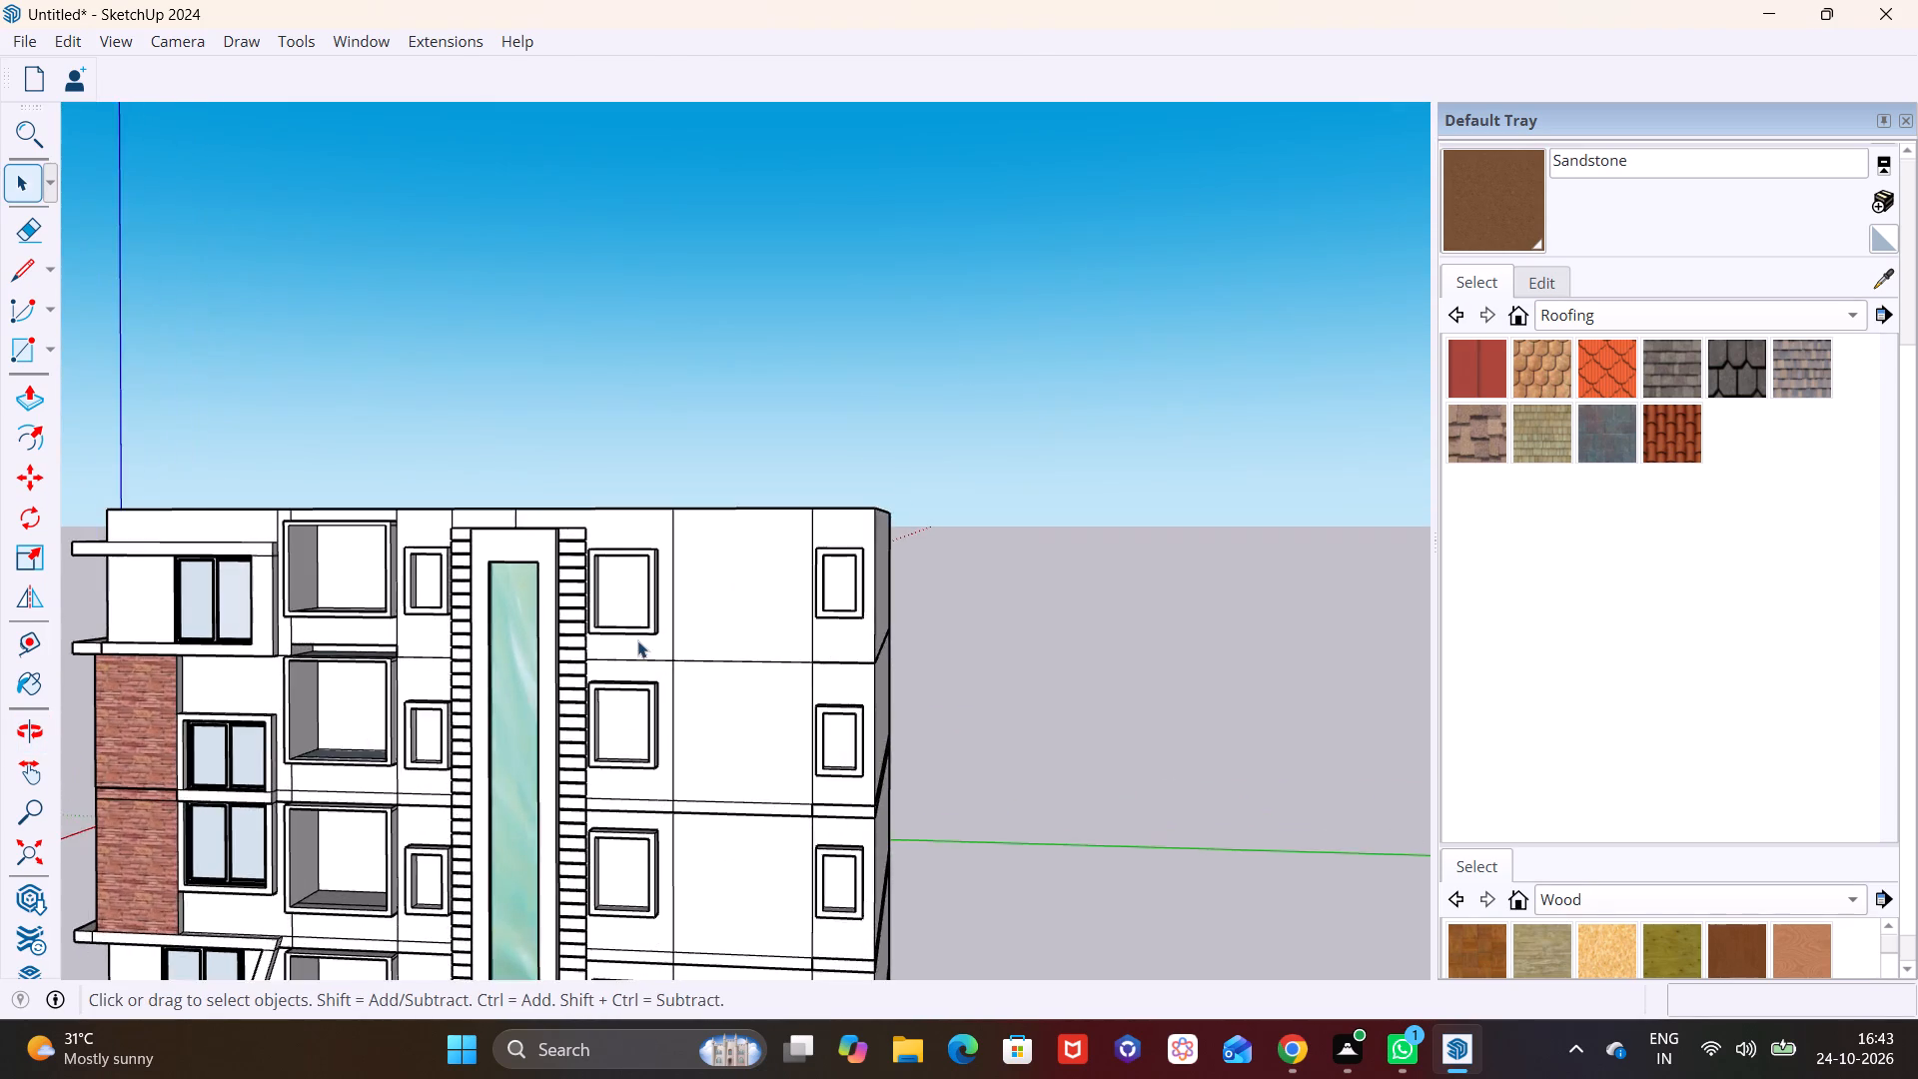
{"action": "scroll", "coordinate": [637, 640], "scroll_direction": "up", "scroll_amount": 2}
{"action": "middle_click_drag", "start_coordinate": [669, 660], "coordinate": [970, 562]}
{"action": "middle_click_drag", "start_coordinate": [772, 635], "coordinate": [1035, 540]}
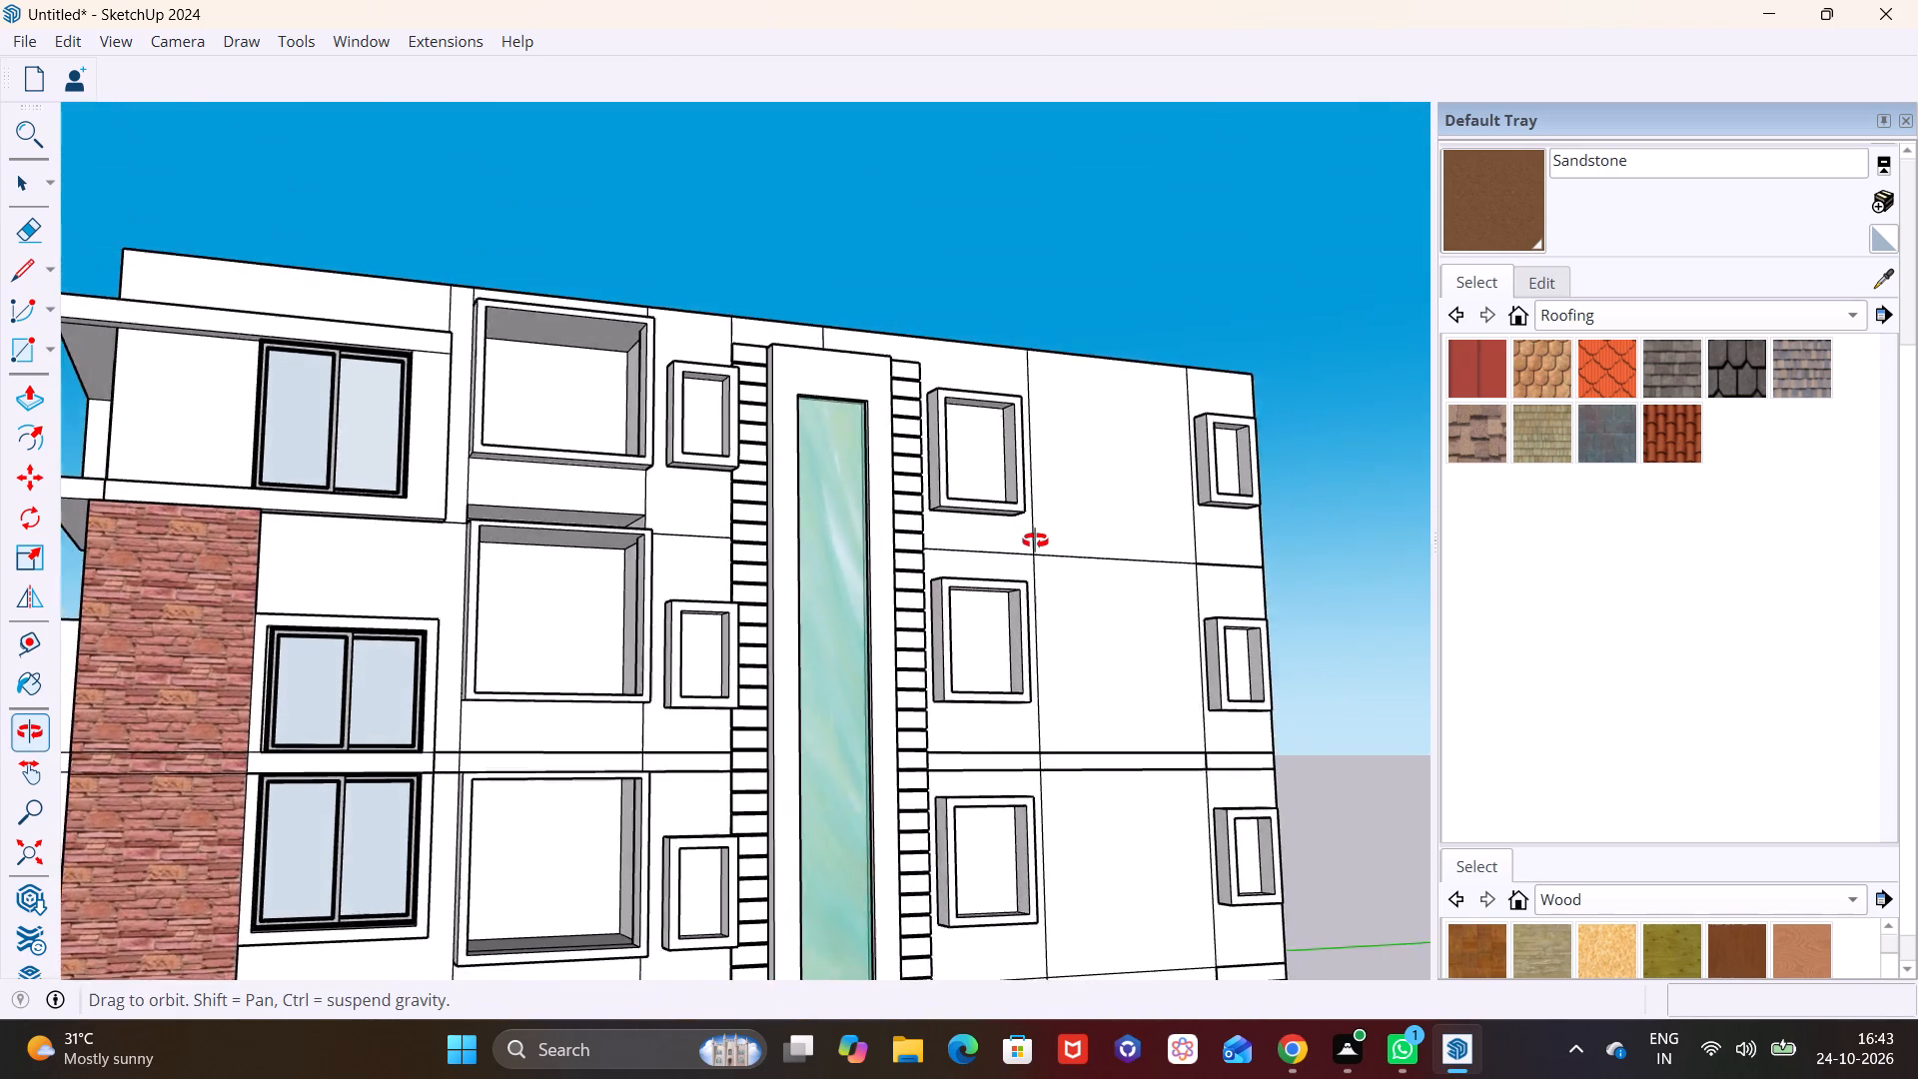
{"action": "middle_click_drag", "start_coordinate": [1035, 540], "coordinate": [883, 747]}
{"action": "scroll", "coordinate": [883, 747], "scroll_direction": "up", "scroll_amount": 1}
{"action": "scroll", "coordinate": [384, 502], "scroll_direction": "up", "scroll_amount": 2}
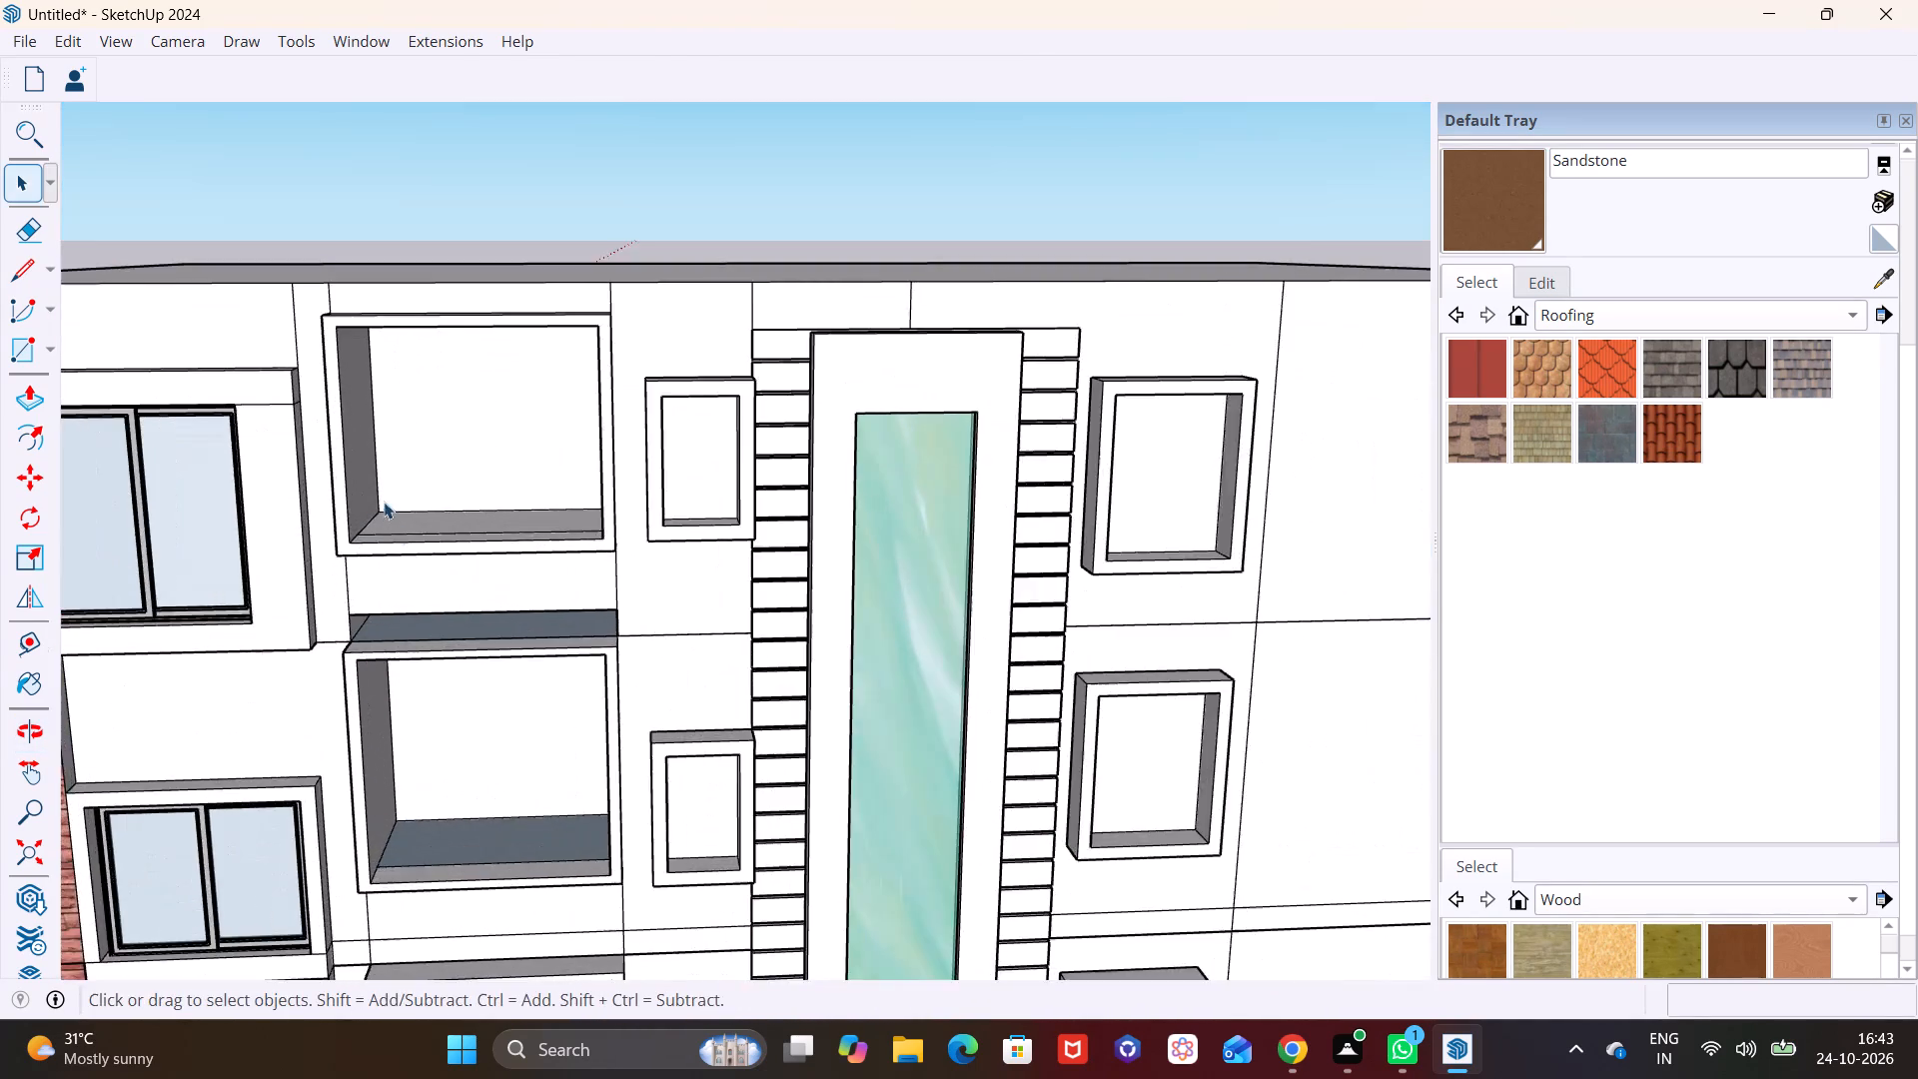
{"action": "scroll", "coordinate": [384, 502], "scroll_direction": "up", "scroll_amount": 6}
{"action": "middle_click_drag", "start_coordinate": [471, 613], "coordinate": [604, 394]}
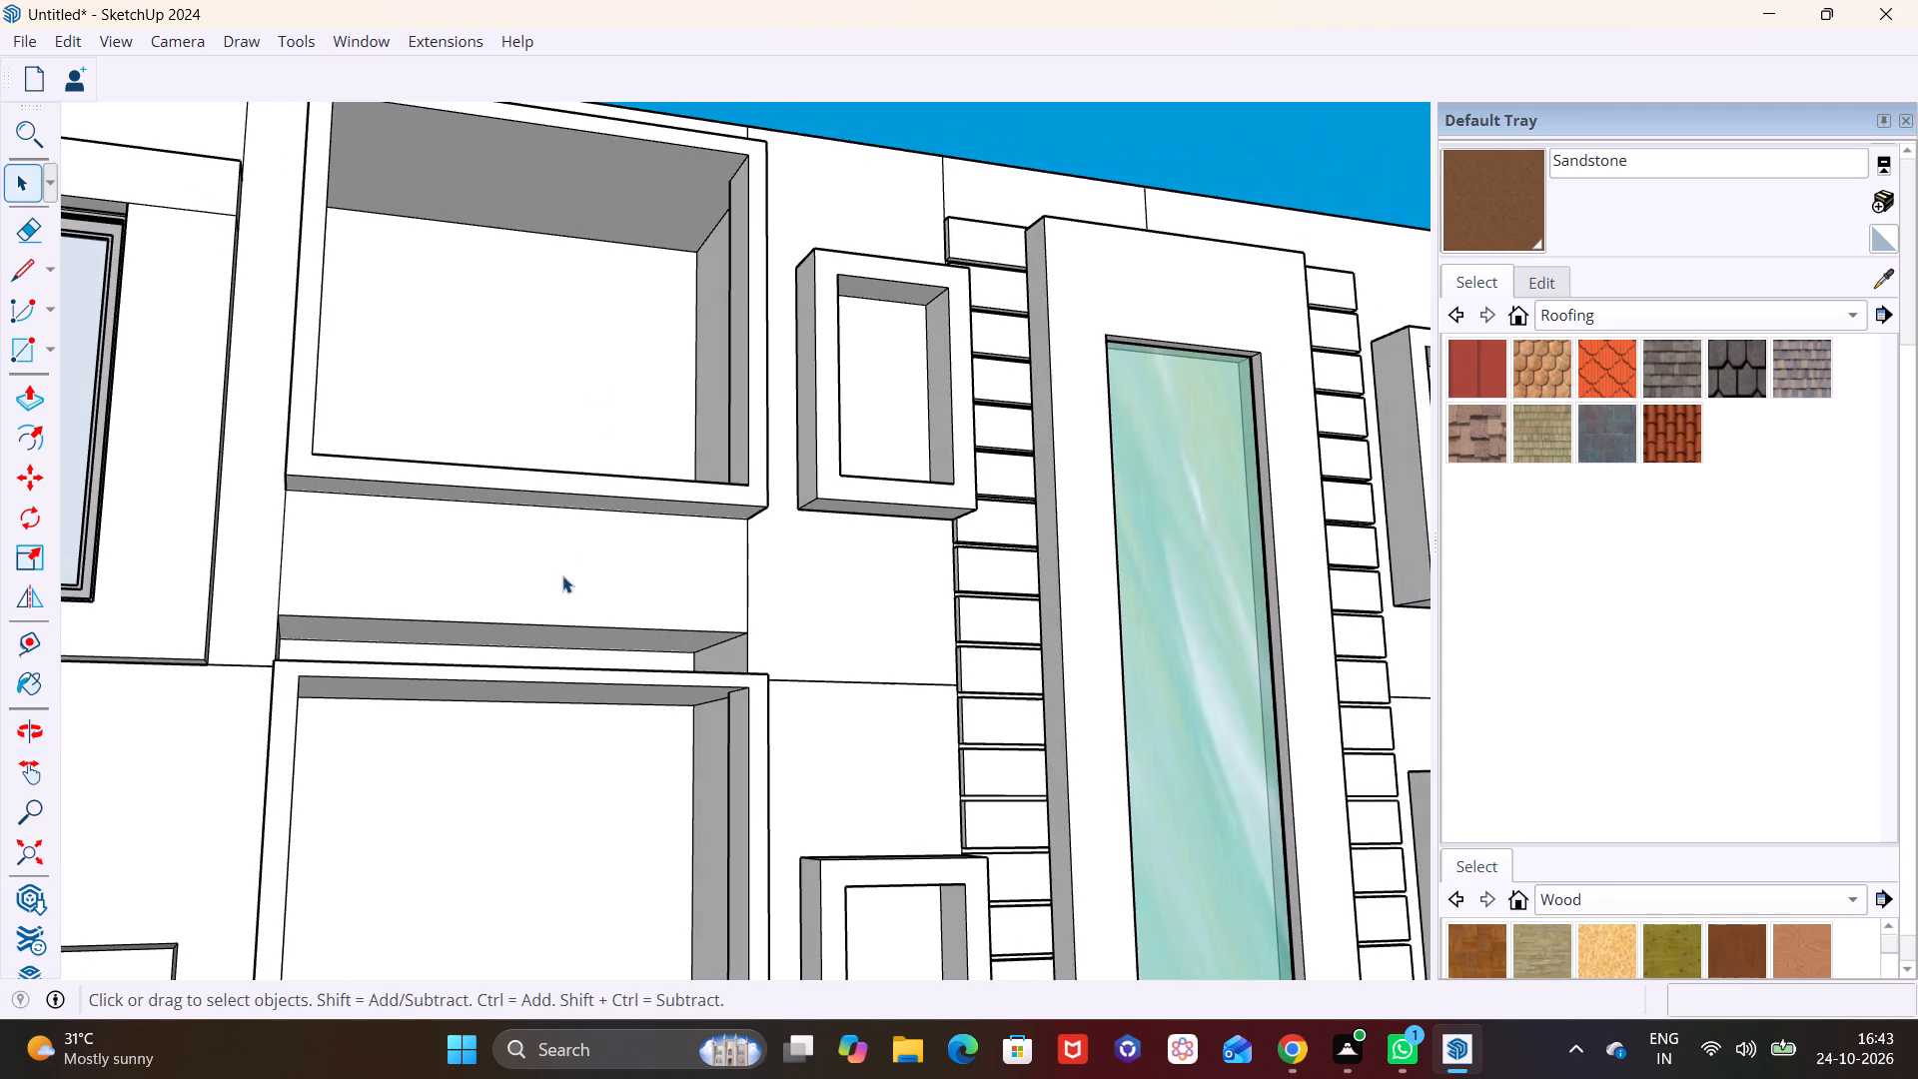
{"action": "left_click", "coordinate": [558, 630]}
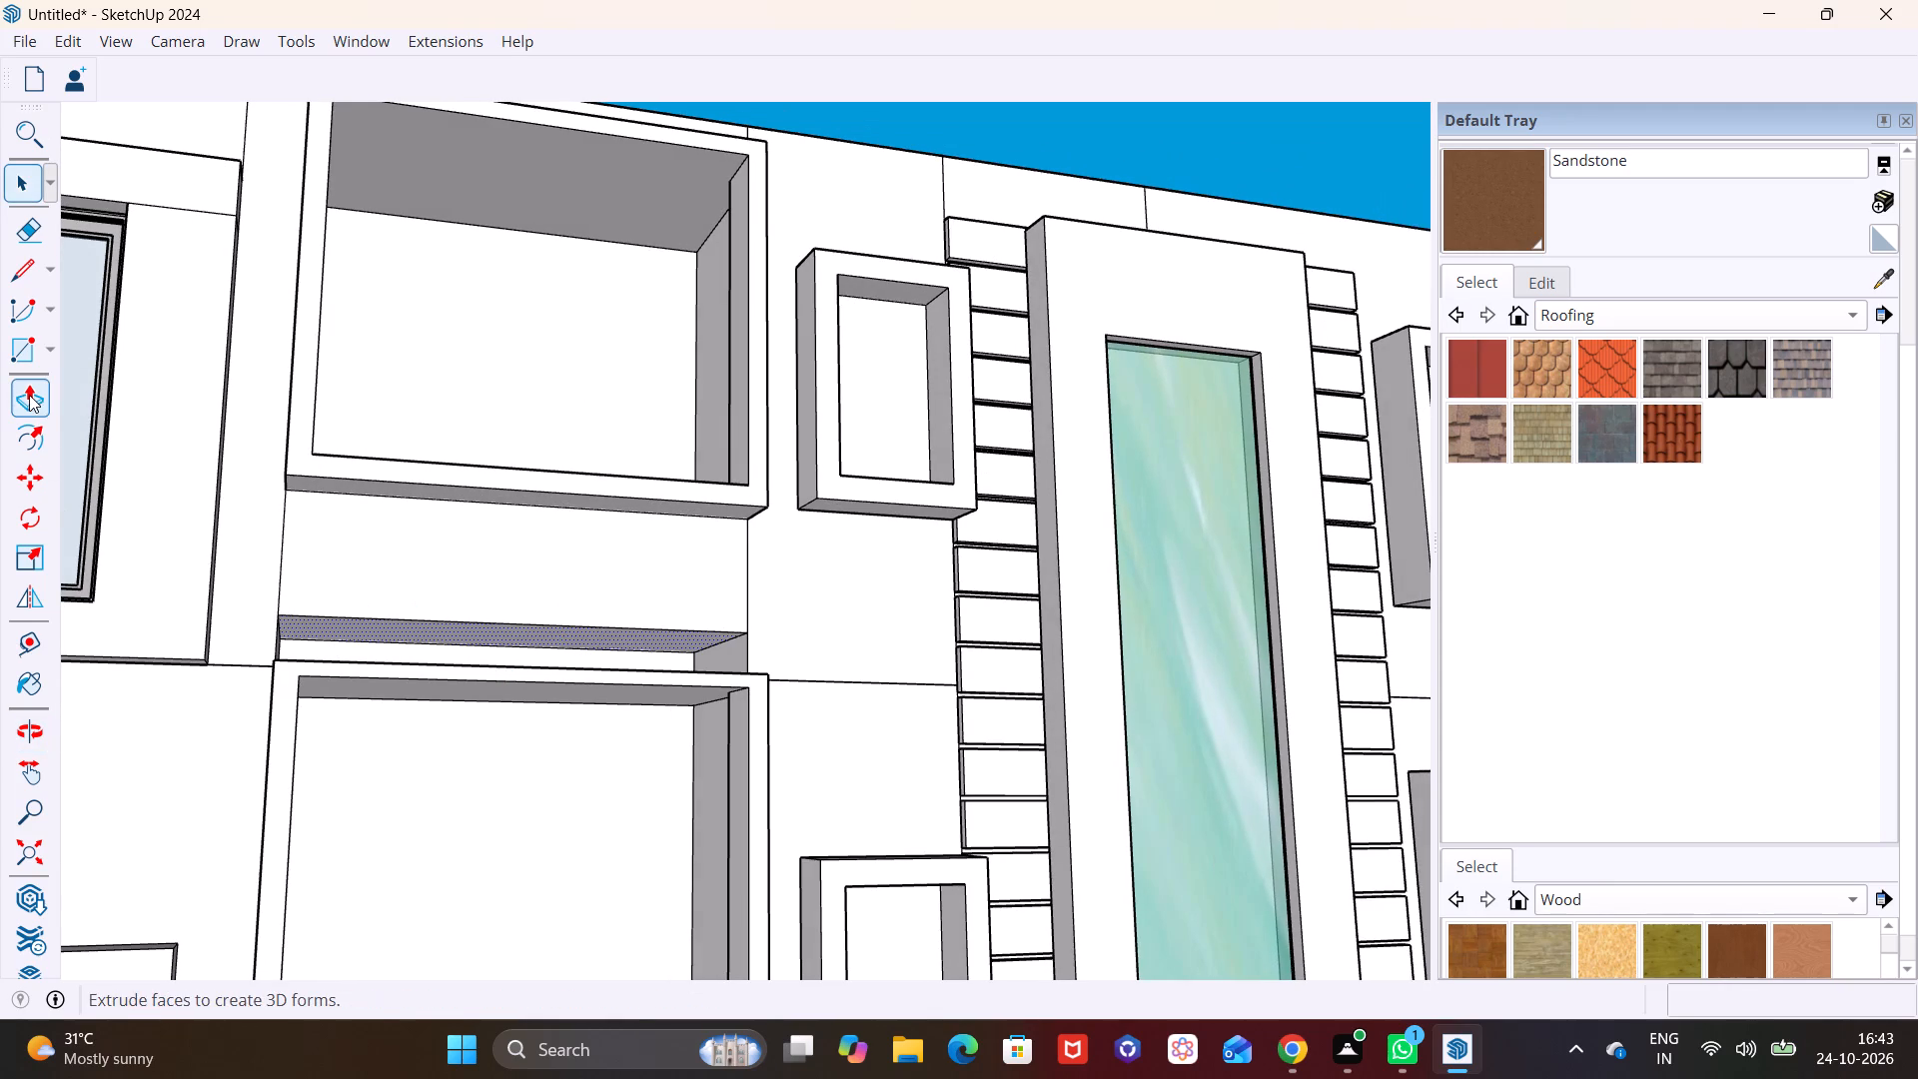
{"action": "left_click", "coordinate": [29, 395]}
{"action": "left_click", "coordinate": [504, 631]}
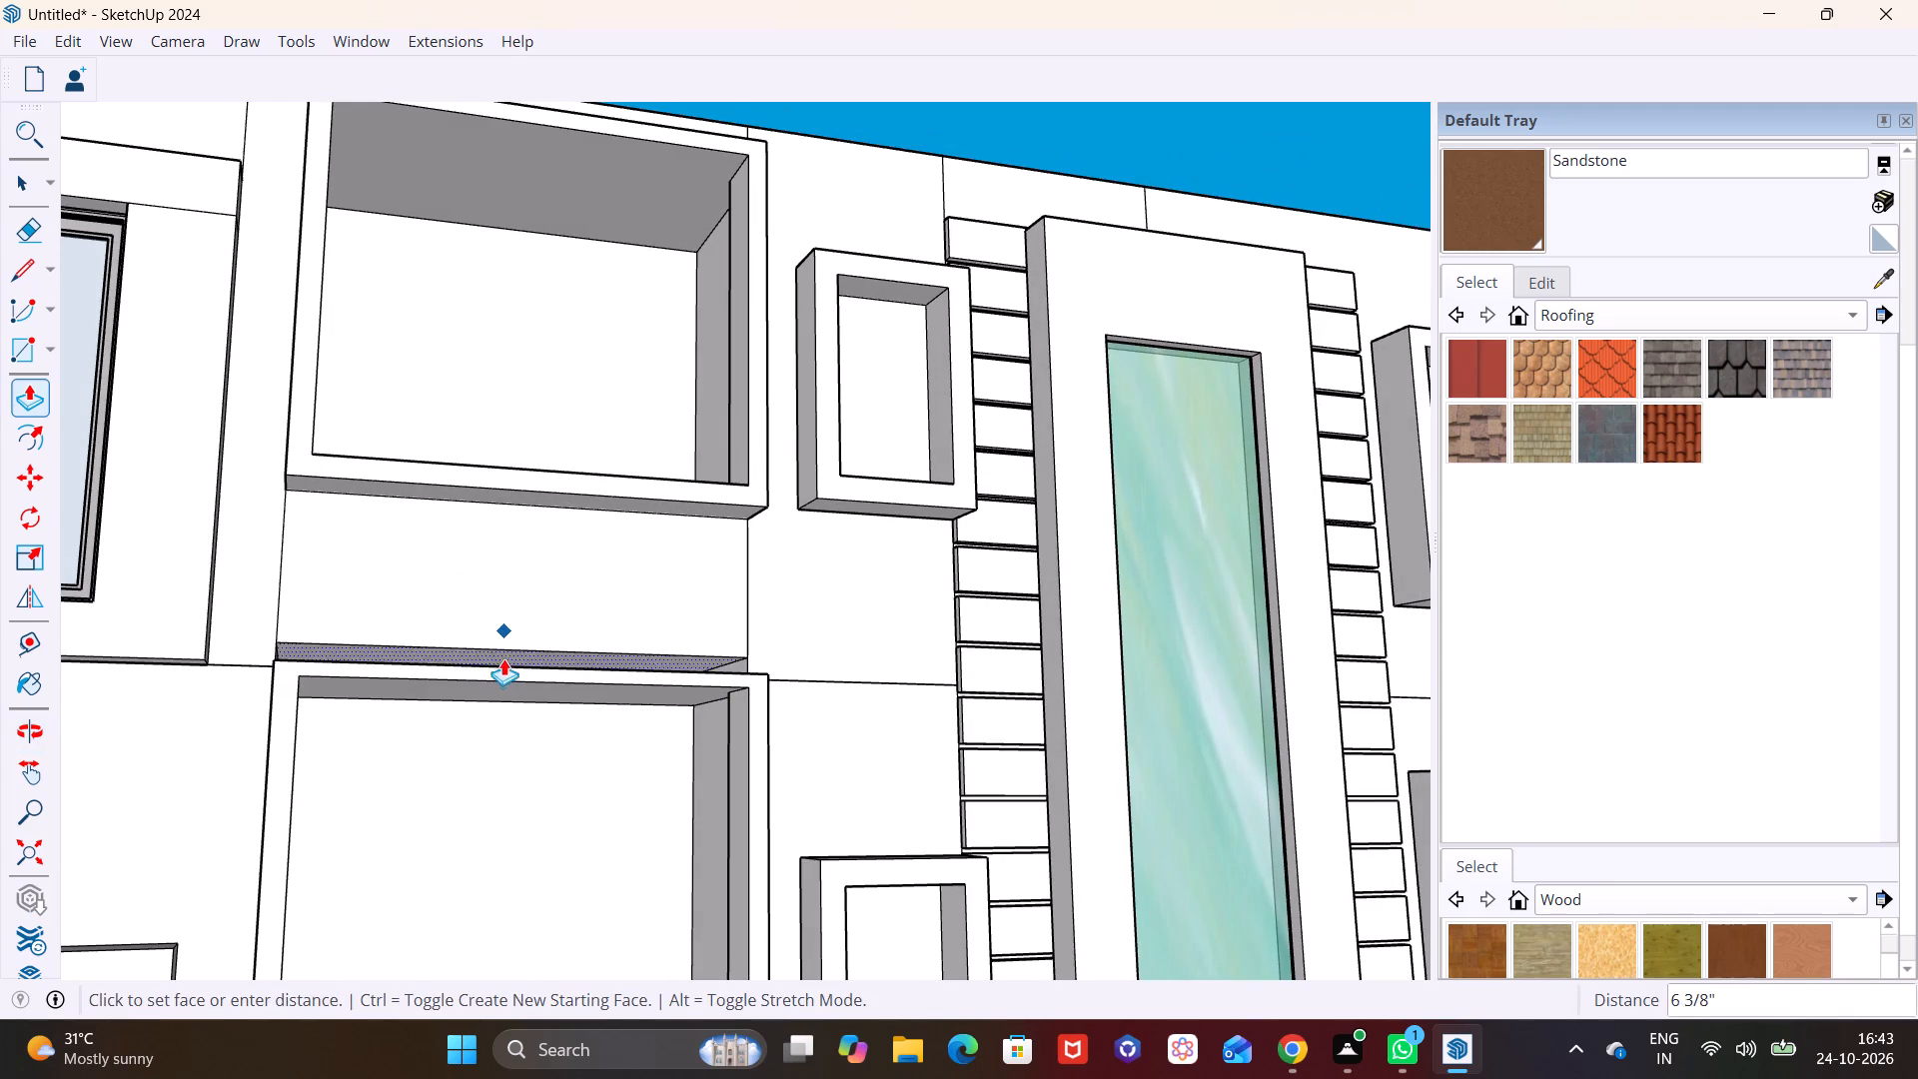
{"action": "left_click", "coordinate": [503, 670]}
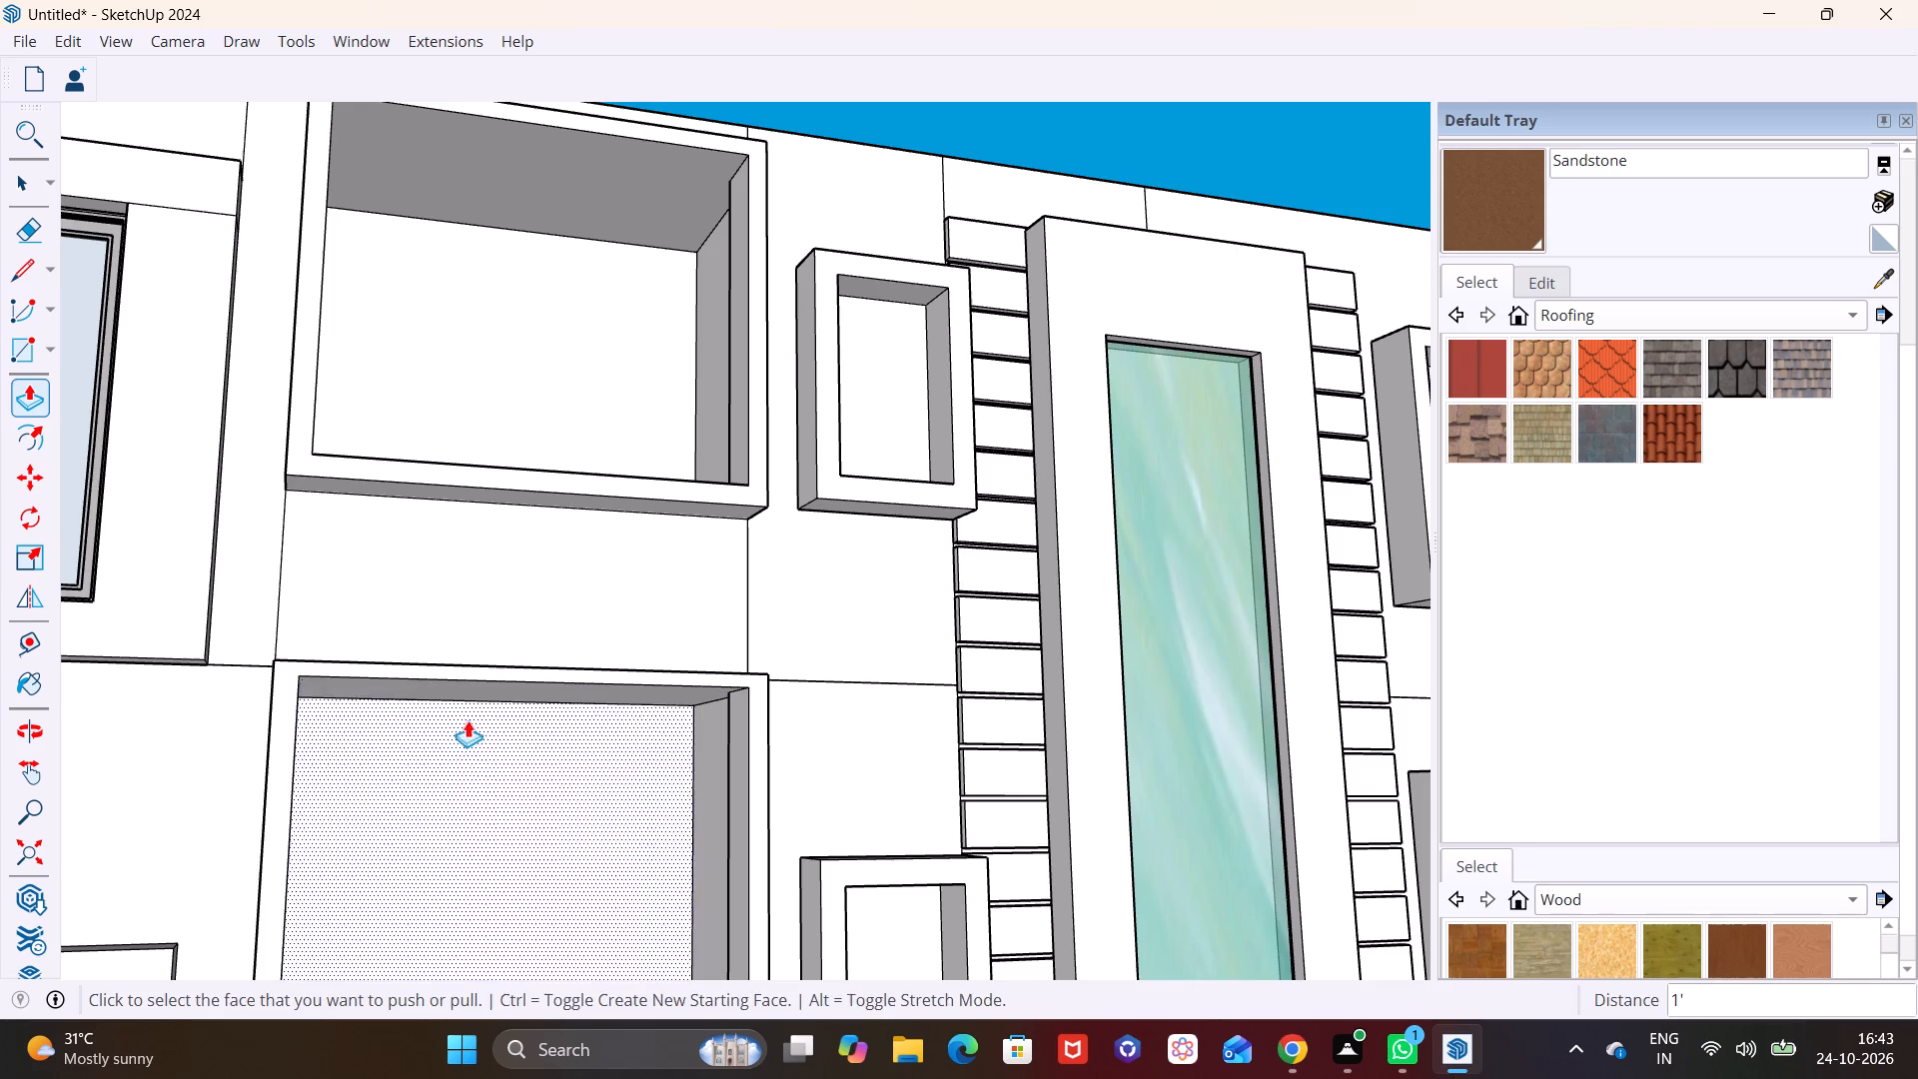
{"action": "key", "text": "space"}
Examine the front facade from several angles, checking the box frames, the window frame columns and the subdivided plain wall.
{"action": "scroll", "coordinate": [513, 755], "scroll_direction": "down", "scroll_amount": 7}
{"action": "middle_click_drag", "start_coordinate": [734, 697], "coordinate": [653, 879]}
{"action": "scroll", "coordinate": [653, 879], "scroll_direction": "down", "scroll_amount": 1}
{"action": "middle_click_drag", "start_coordinate": [812, 860], "coordinate": [734, 624], "text": "shift"}
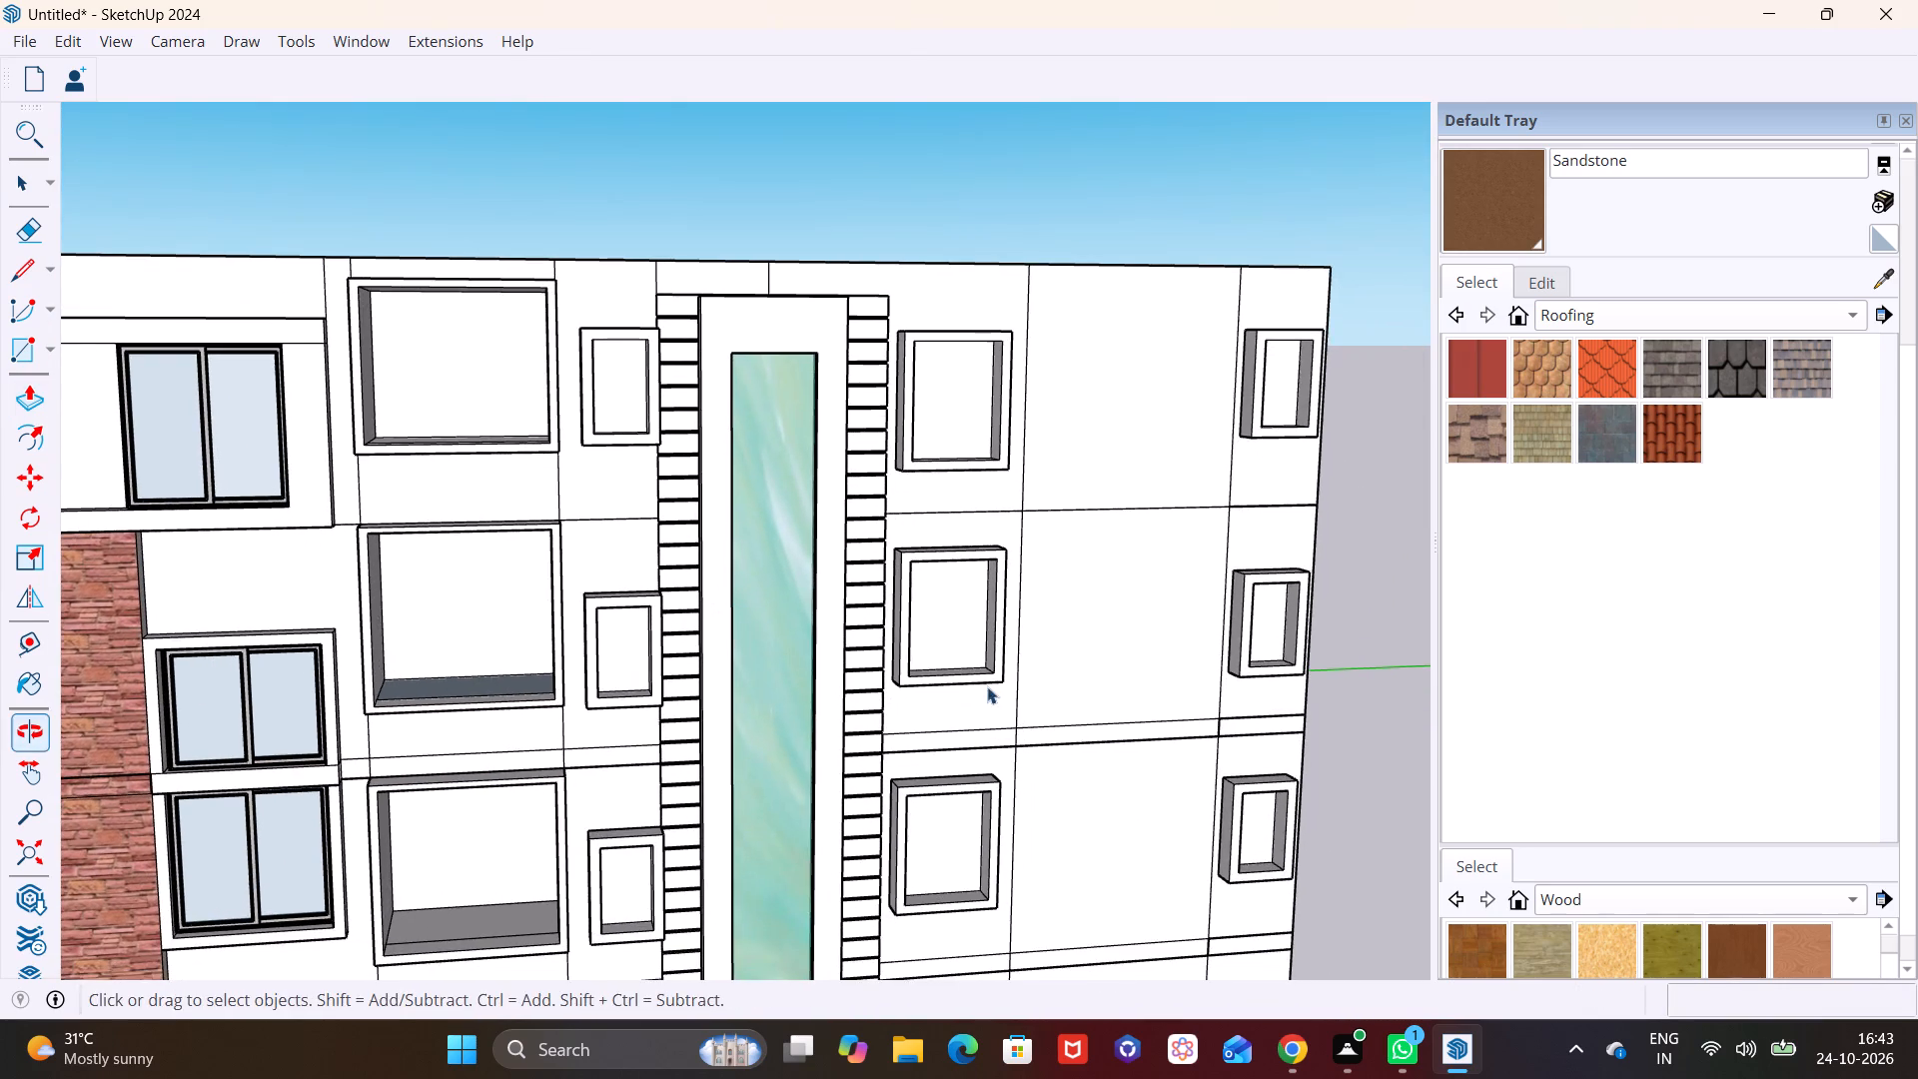
{"action": "middle_click_drag", "start_coordinate": [1016, 644], "coordinate": [1029, 546]}
{"action": "scroll", "coordinate": [1029, 553], "scroll_direction": "down", "scroll_amount": 1}
{"action": "middle_click_drag", "start_coordinate": [1086, 603], "coordinate": [851, 713], "text": "shift"}
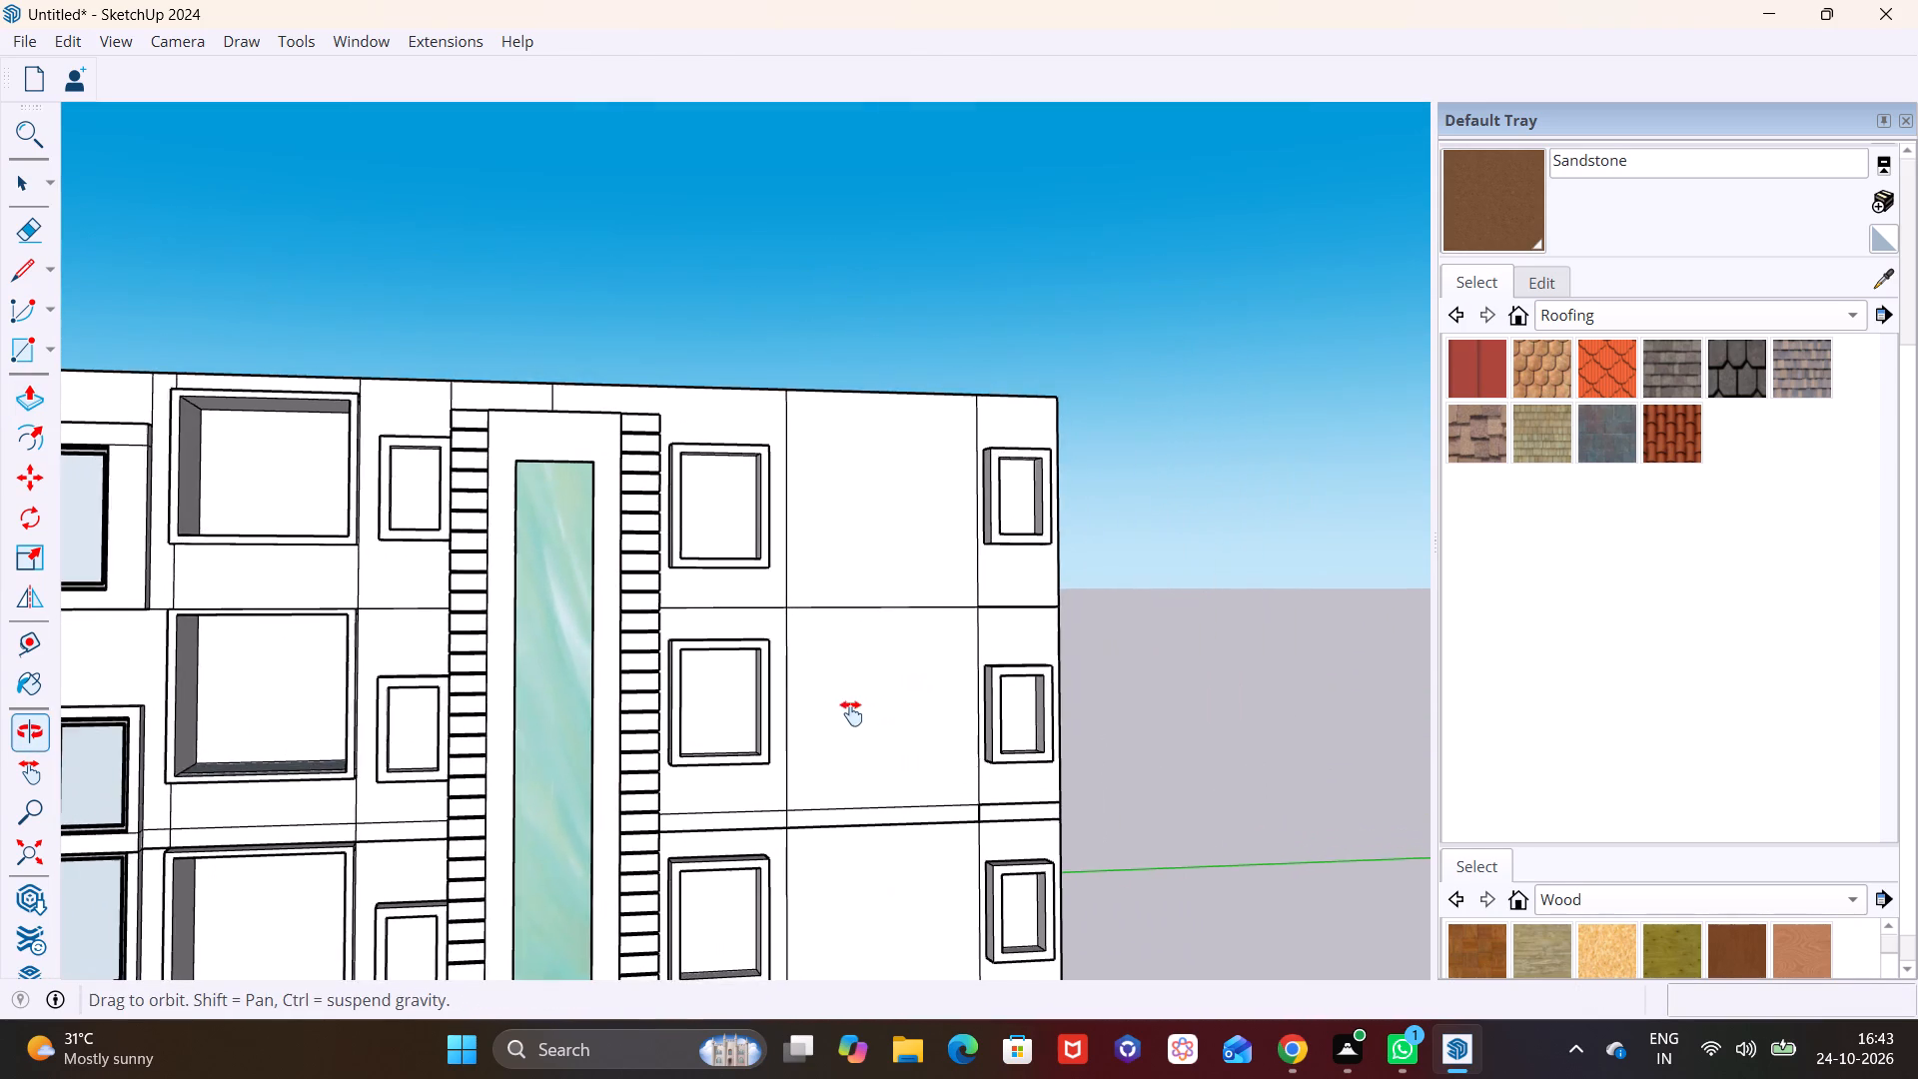
{"action": "middle_click_drag", "start_coordinate": [851, 713], "coordinate": [844, 718], "text": "shift"}
{"action": "middle_click_drag", "start_coordinate": [206, 580], "coordinate": [650, 637]}
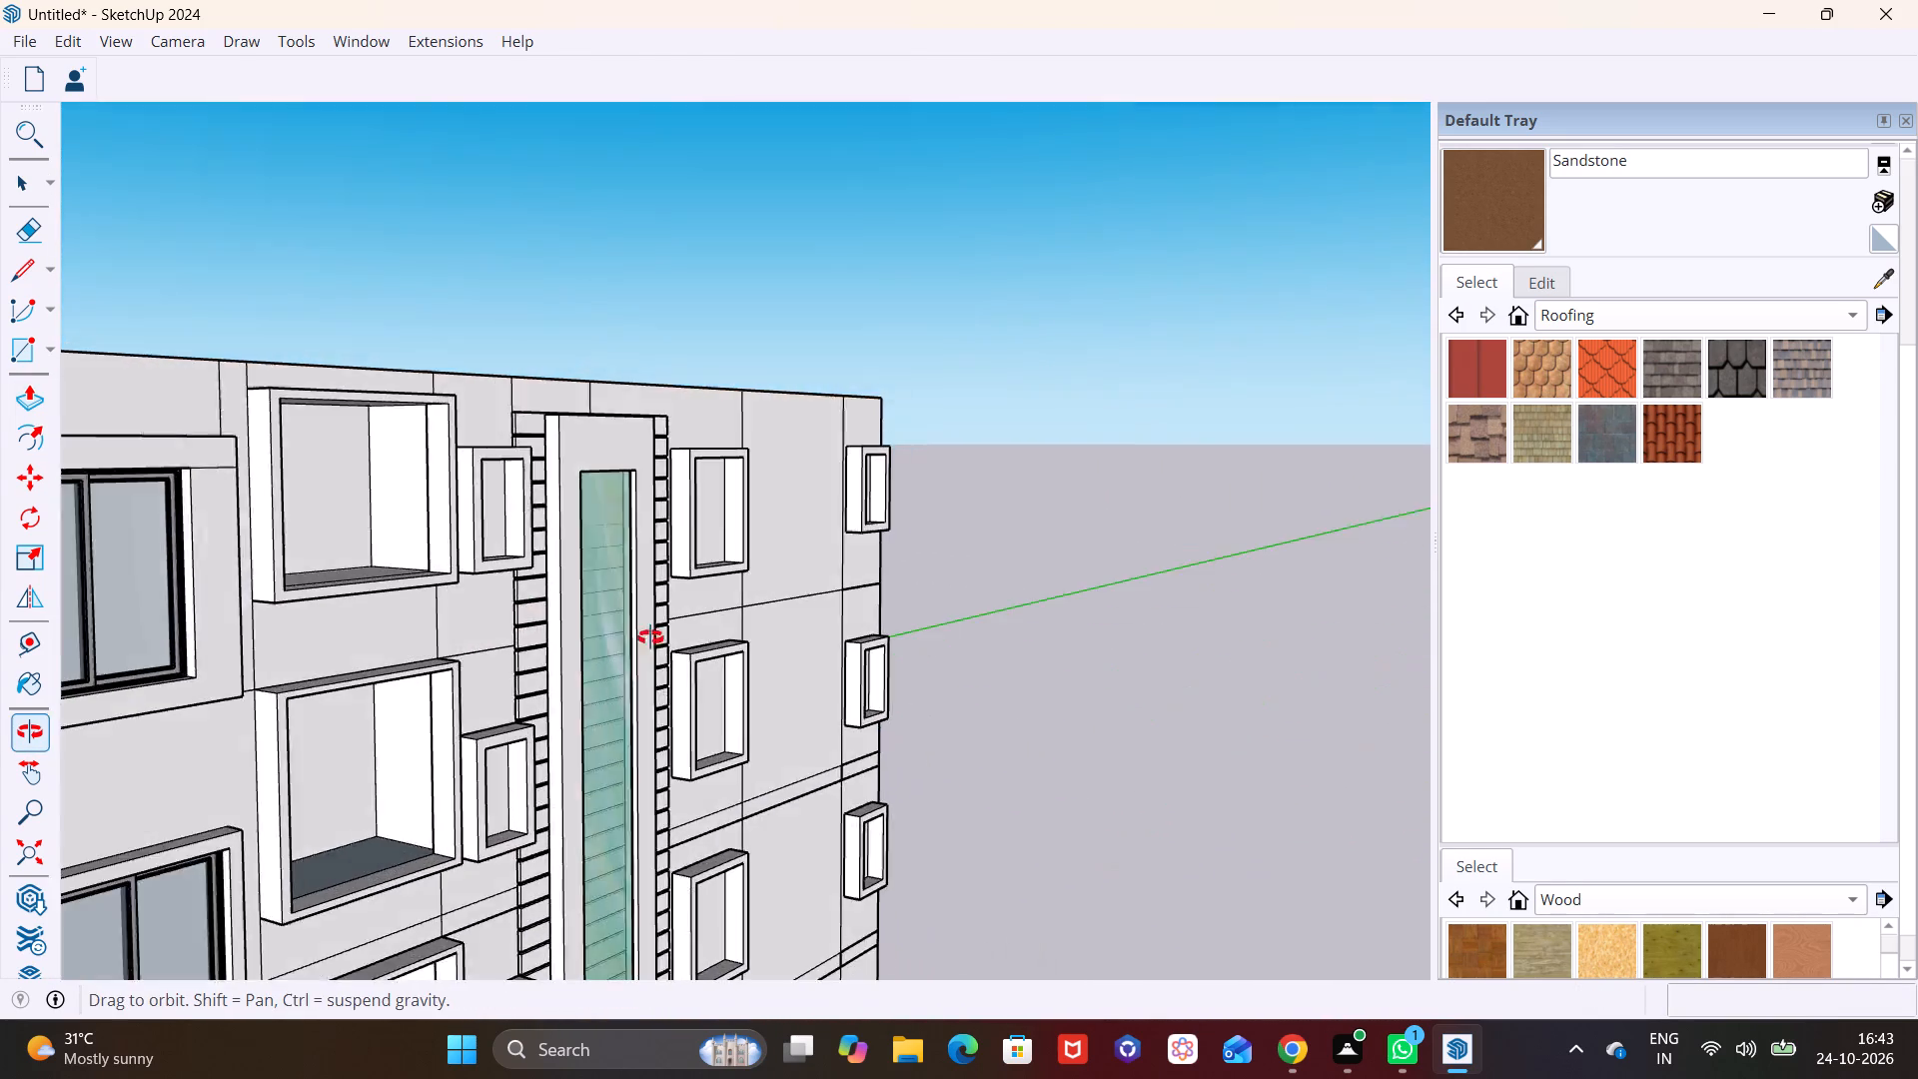
{"action": "middle_click_drag", "start_coordinate": [650, 637], "coordinate": [385, 643]}
{"action": "scroll", "coordinate": [802, 630], "scroll_direction": "down", "scroll_amount": 2}
{"action": "middle_click_drag", "start_coordinate": [812, 659], "coordinate": [736, 665]}
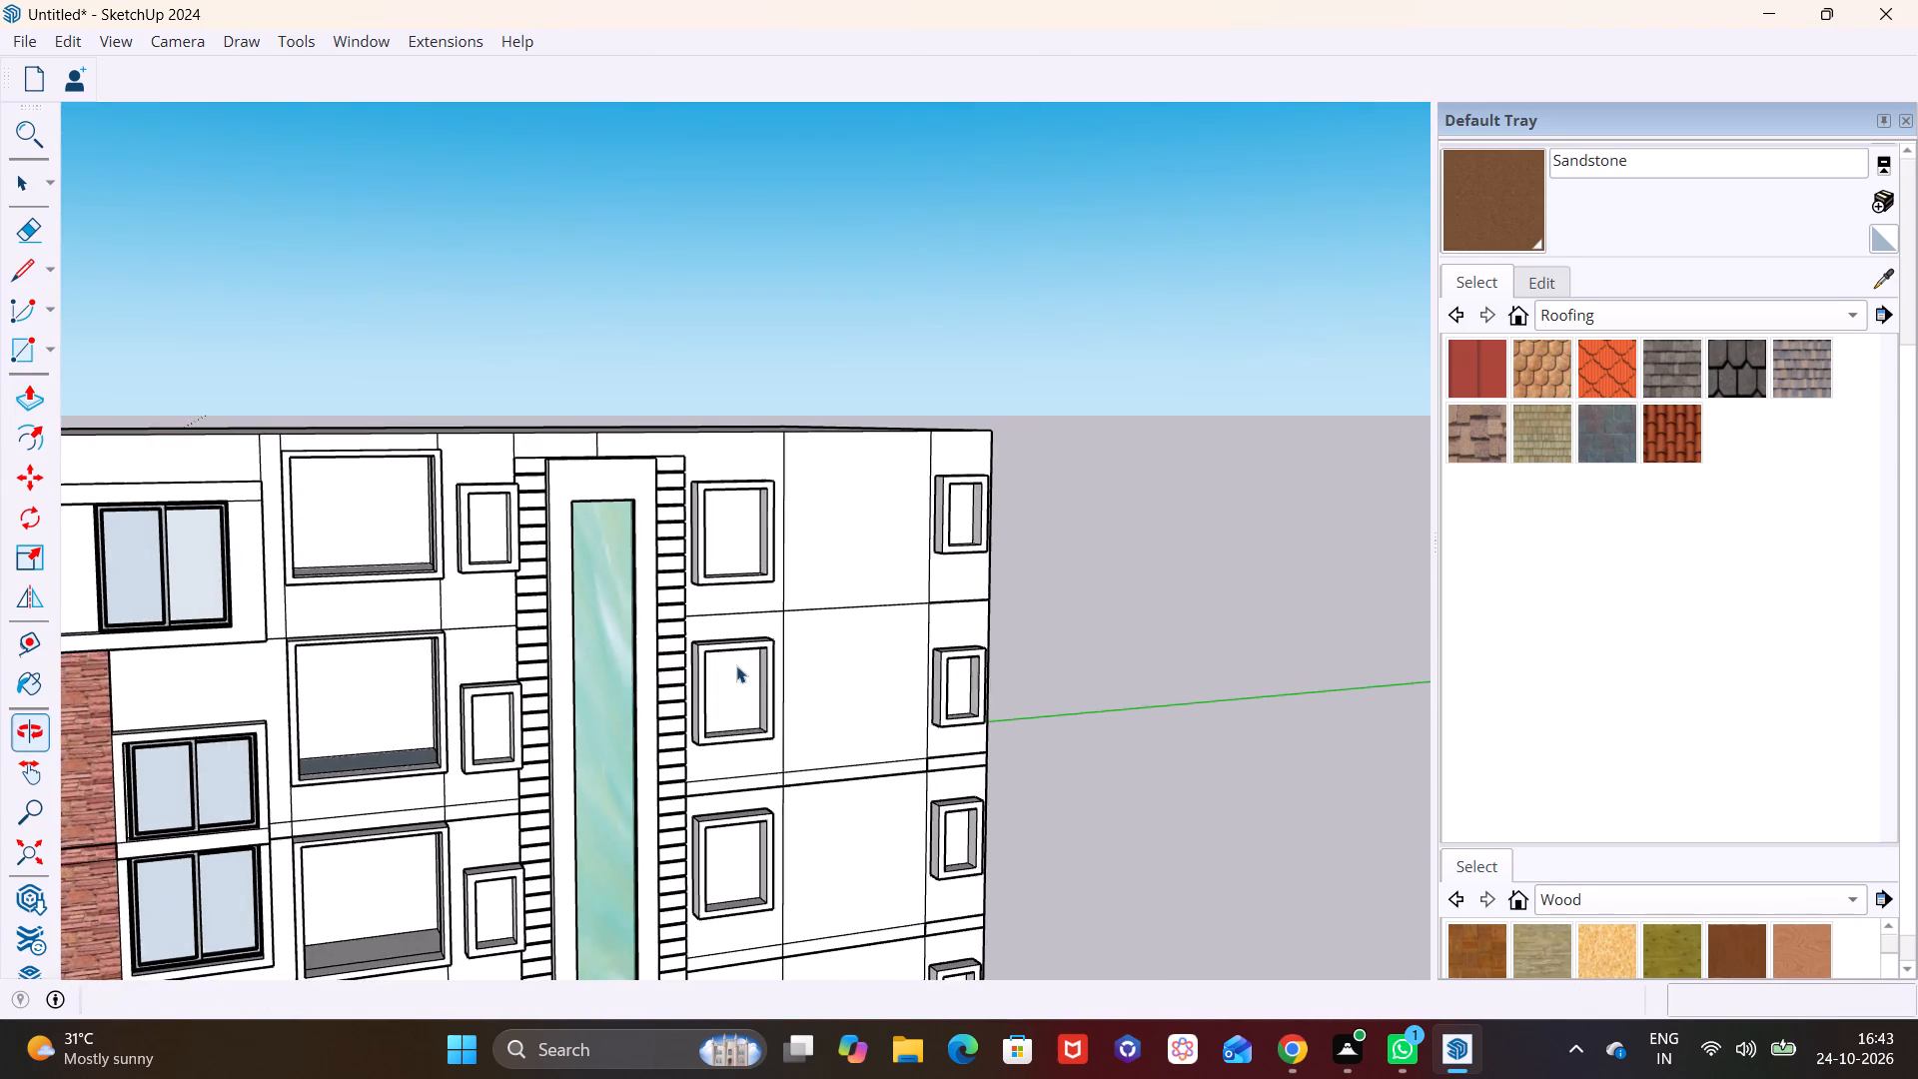
{"action": "scroll", "coordinate": [745, 670], "scroll_direction": "down", "scroll_amount": 5}
{"action": "middle_click_drag", "start_coordinate": [776, 737], "coordinate": [736, 635]}
{"action": "middle_click_drag", "start_coordinate": [769, 721], "coordinate": [729, 568], "text": "shift"}
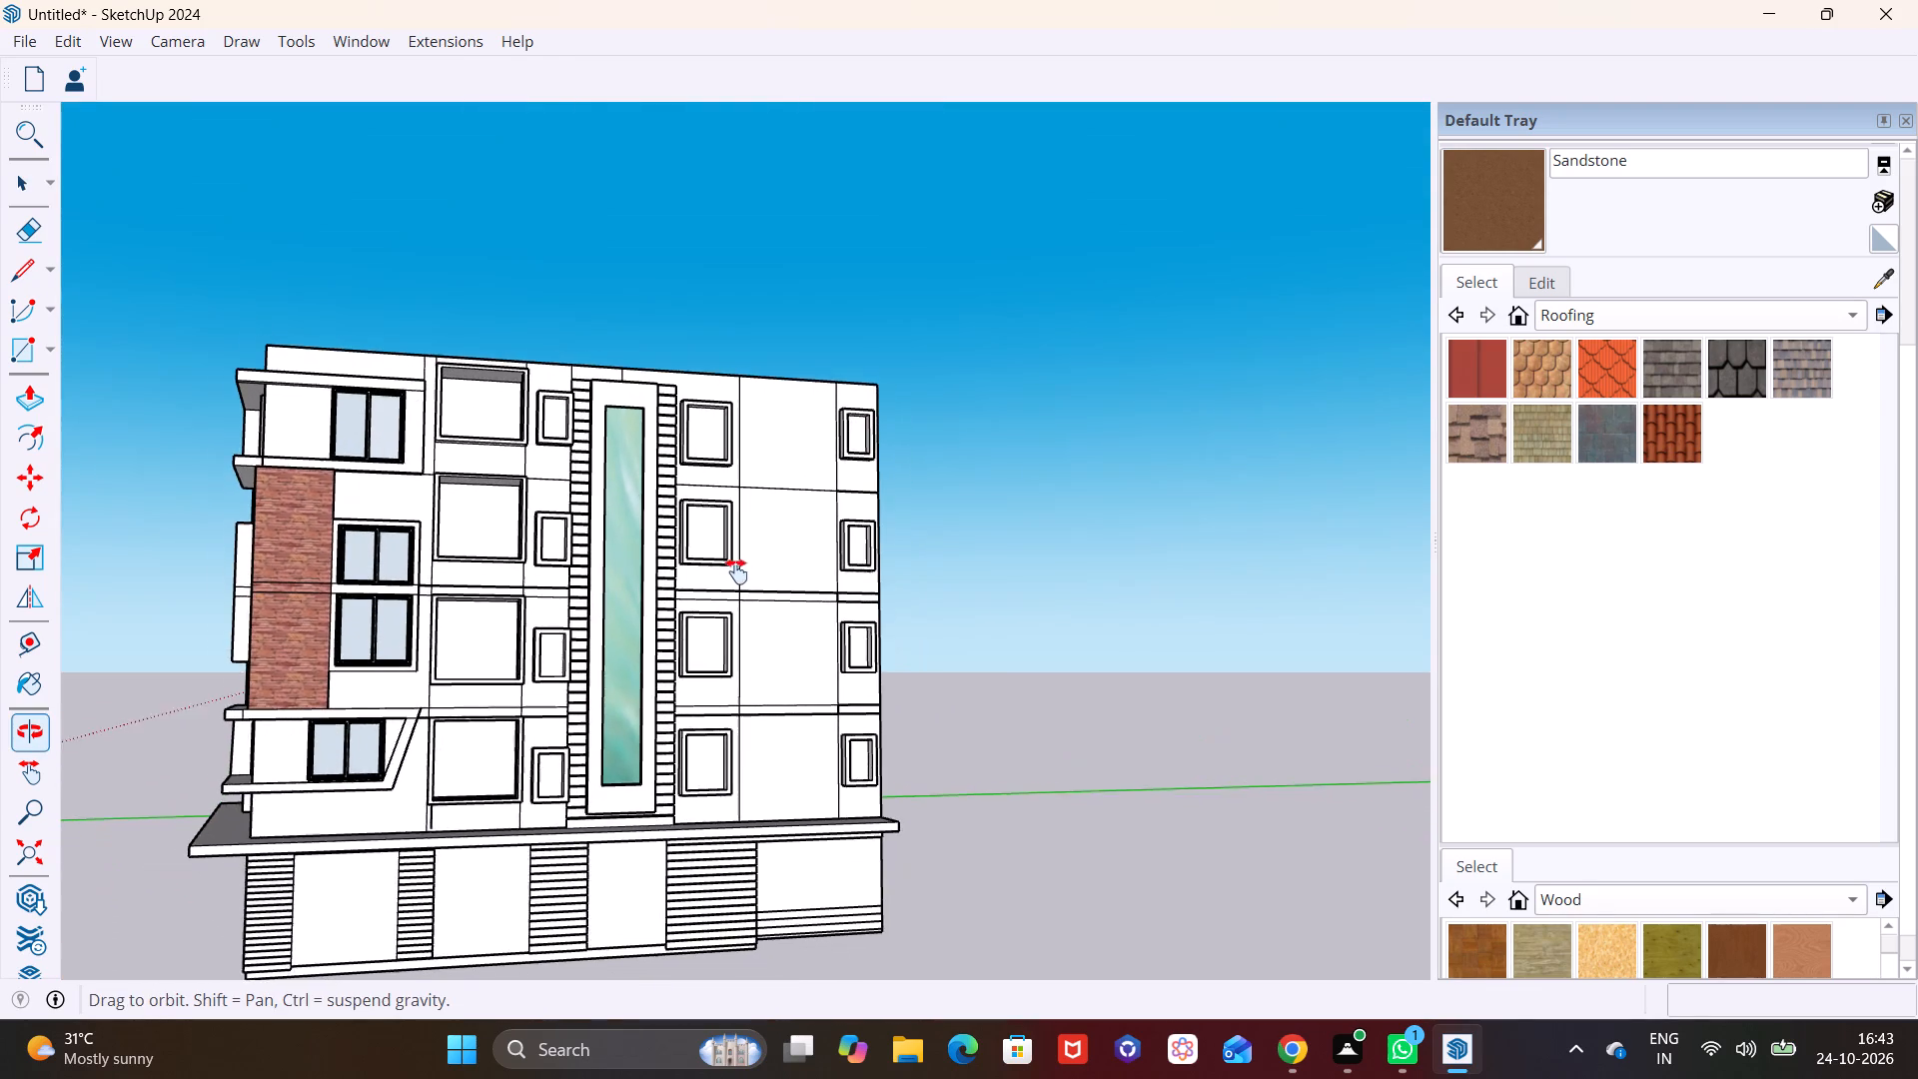
{"action": "middle_click_drag", "start_coordinate": [729, 568], "coordinate": [718, 563], "text": "shift"}
{"action": "scroll", "coordinate": [741, 695], "scroll_direction": "up", "scroll_amount": 6}
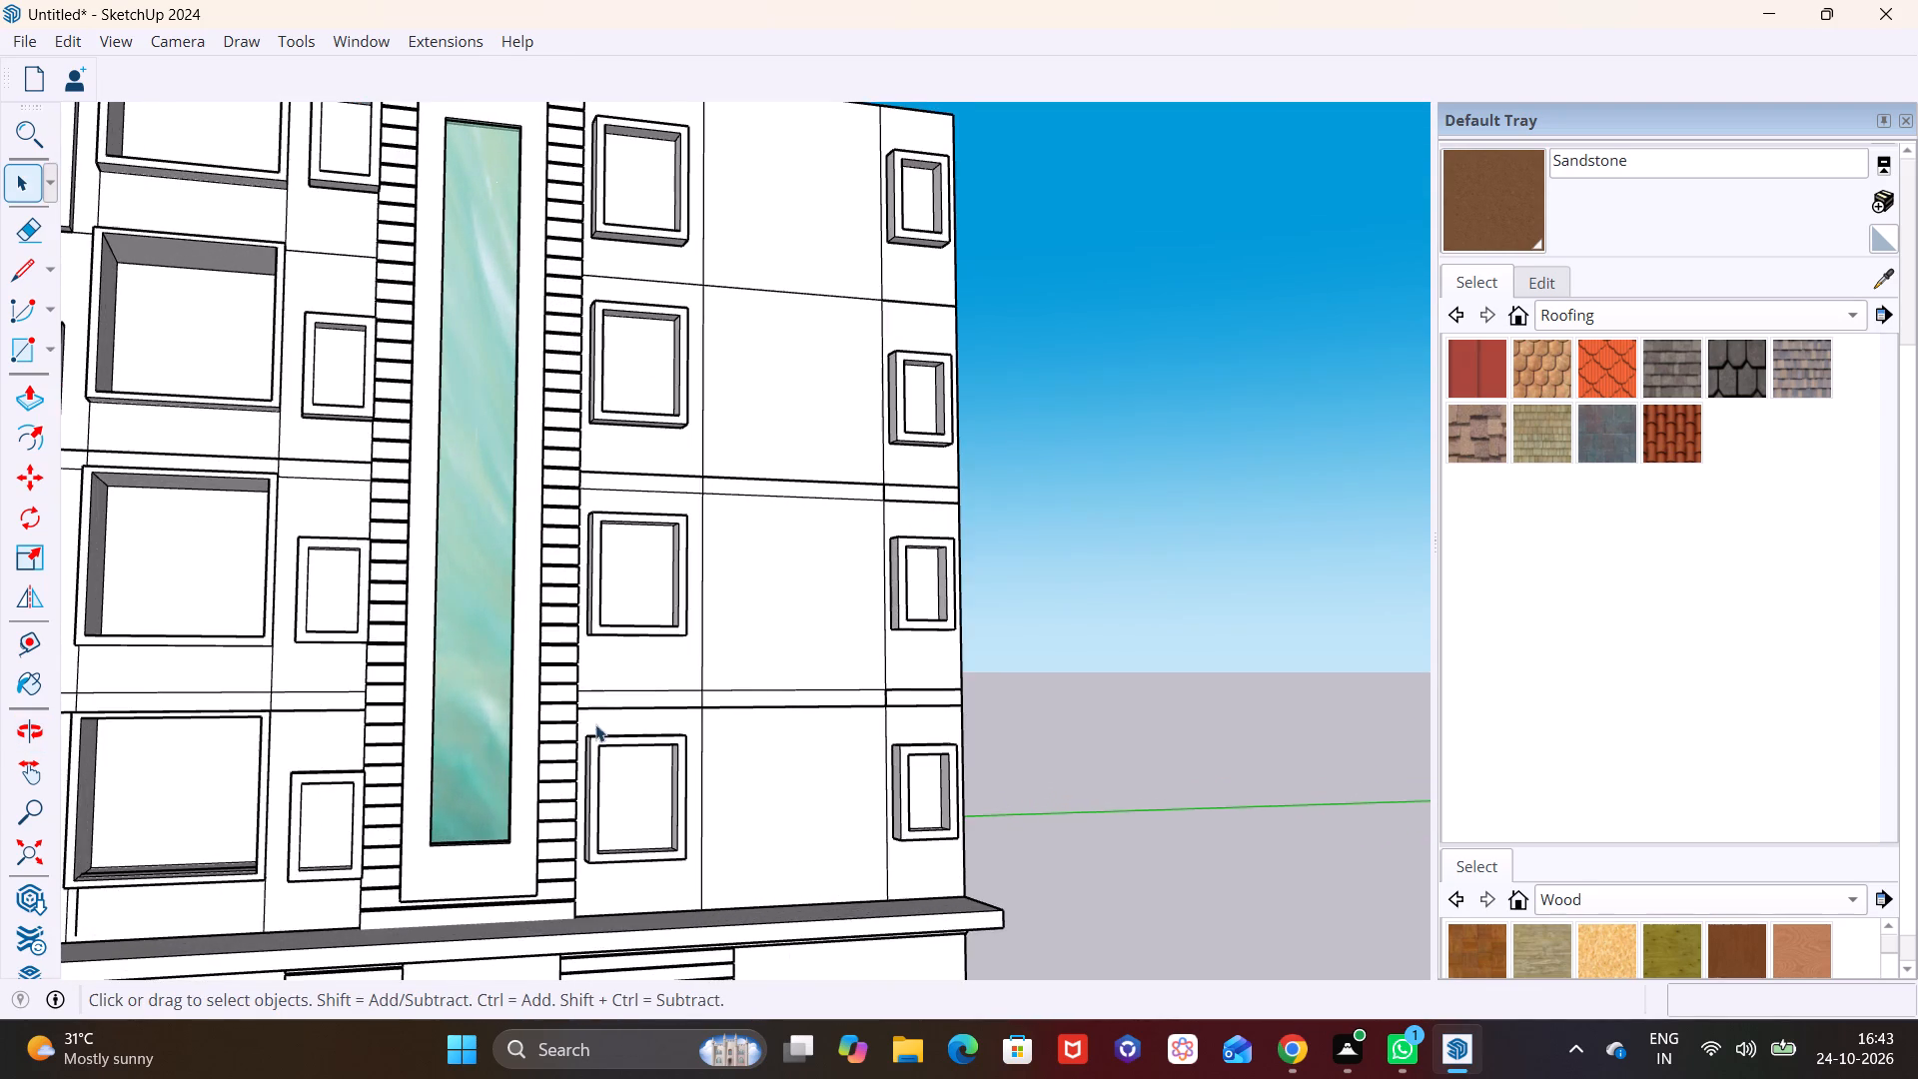
{"action": "middle_click_drag", "start_coordinate": [595, 724], "coordinate": [516, 726]}
{"action": "scroll", "coordinate": [679, 676], "scroll_direction": "down", "scroll_amount": 4}
{"action": "scroll", "coordinate": [750, 763], "scroll_direction": "up", "scroll_amount": 2}
{"action": "middle_click_drag", "start_coordinate": [760, 760], "coordinate": [853, 714], "text": "shift"}
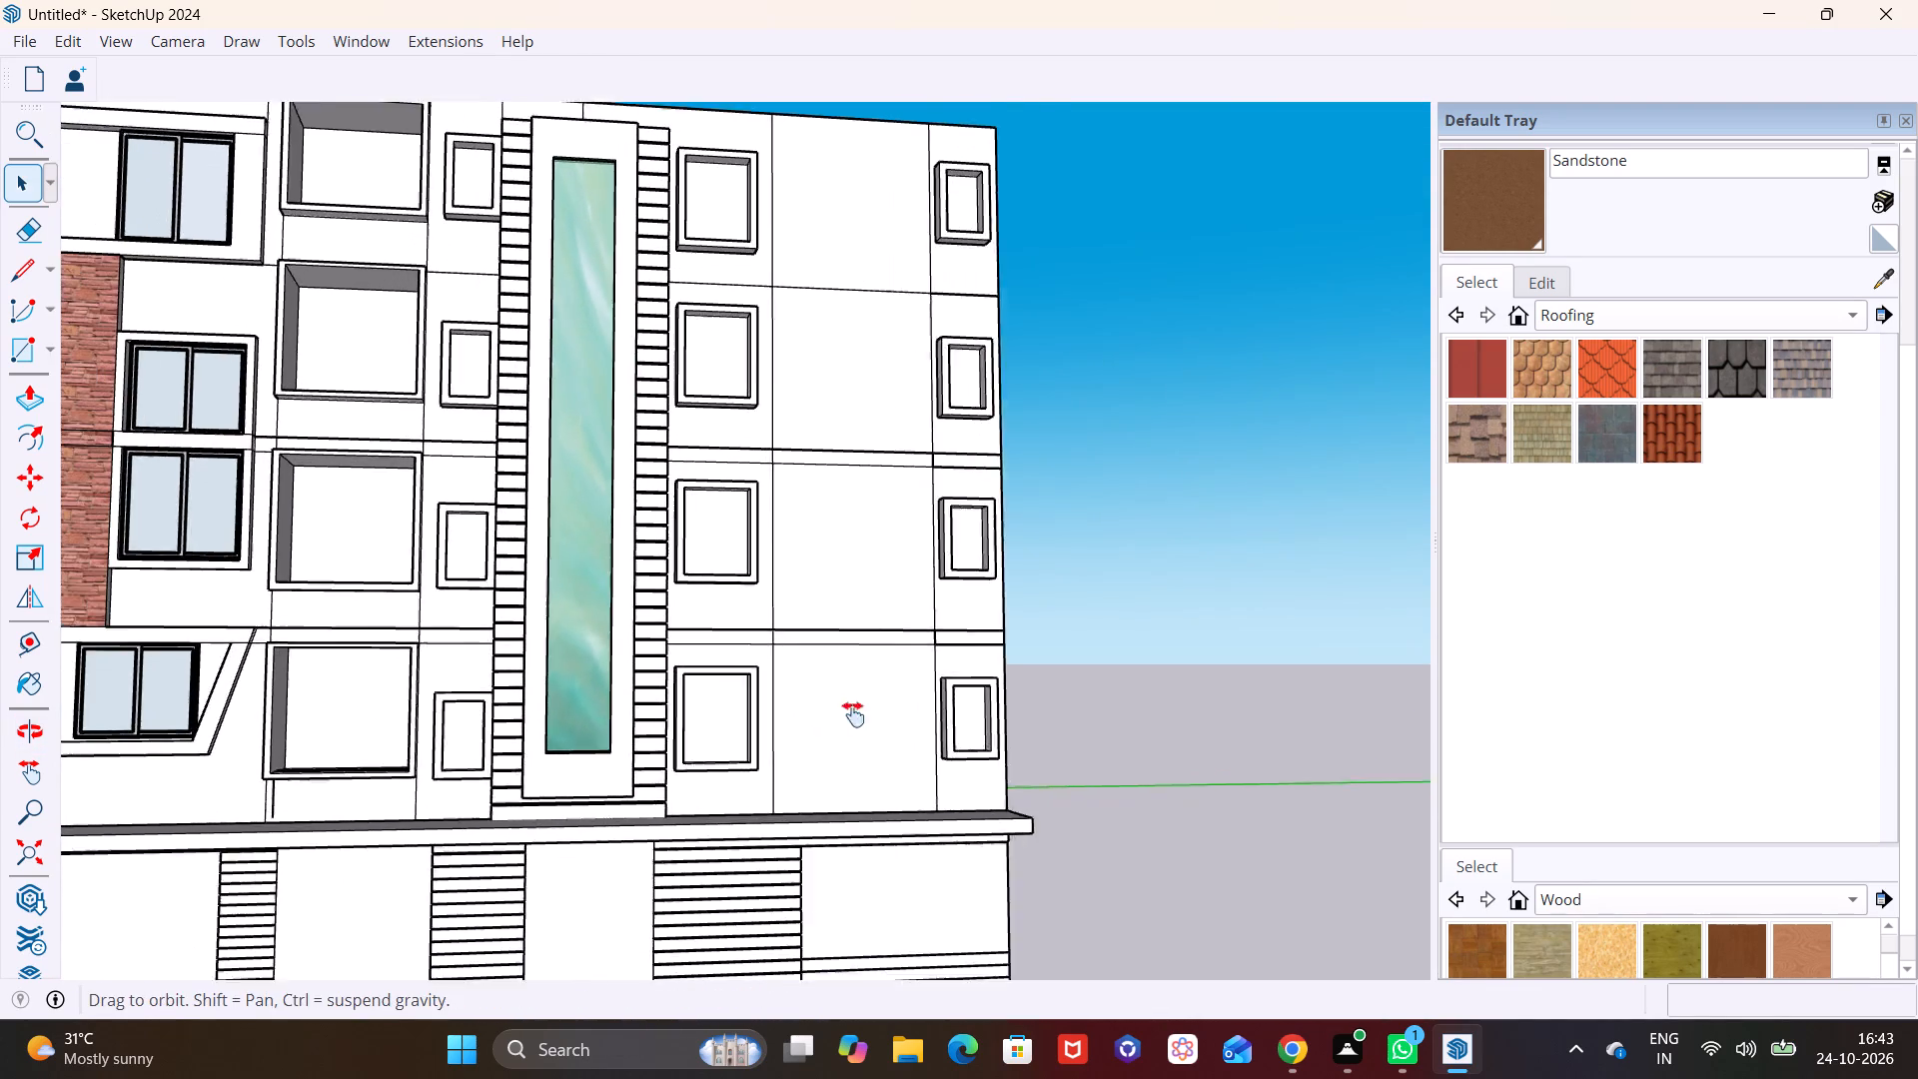
Draw a rectangle about 8' 3" by 11' 7" between the two vertical lines on the plain wall's lowest floor above the canopy, reaching its top line.
{"action": "middle_click_drag", "start_coordinate": [853, 714], "coordinate": [906, 686], "text": "shift"}
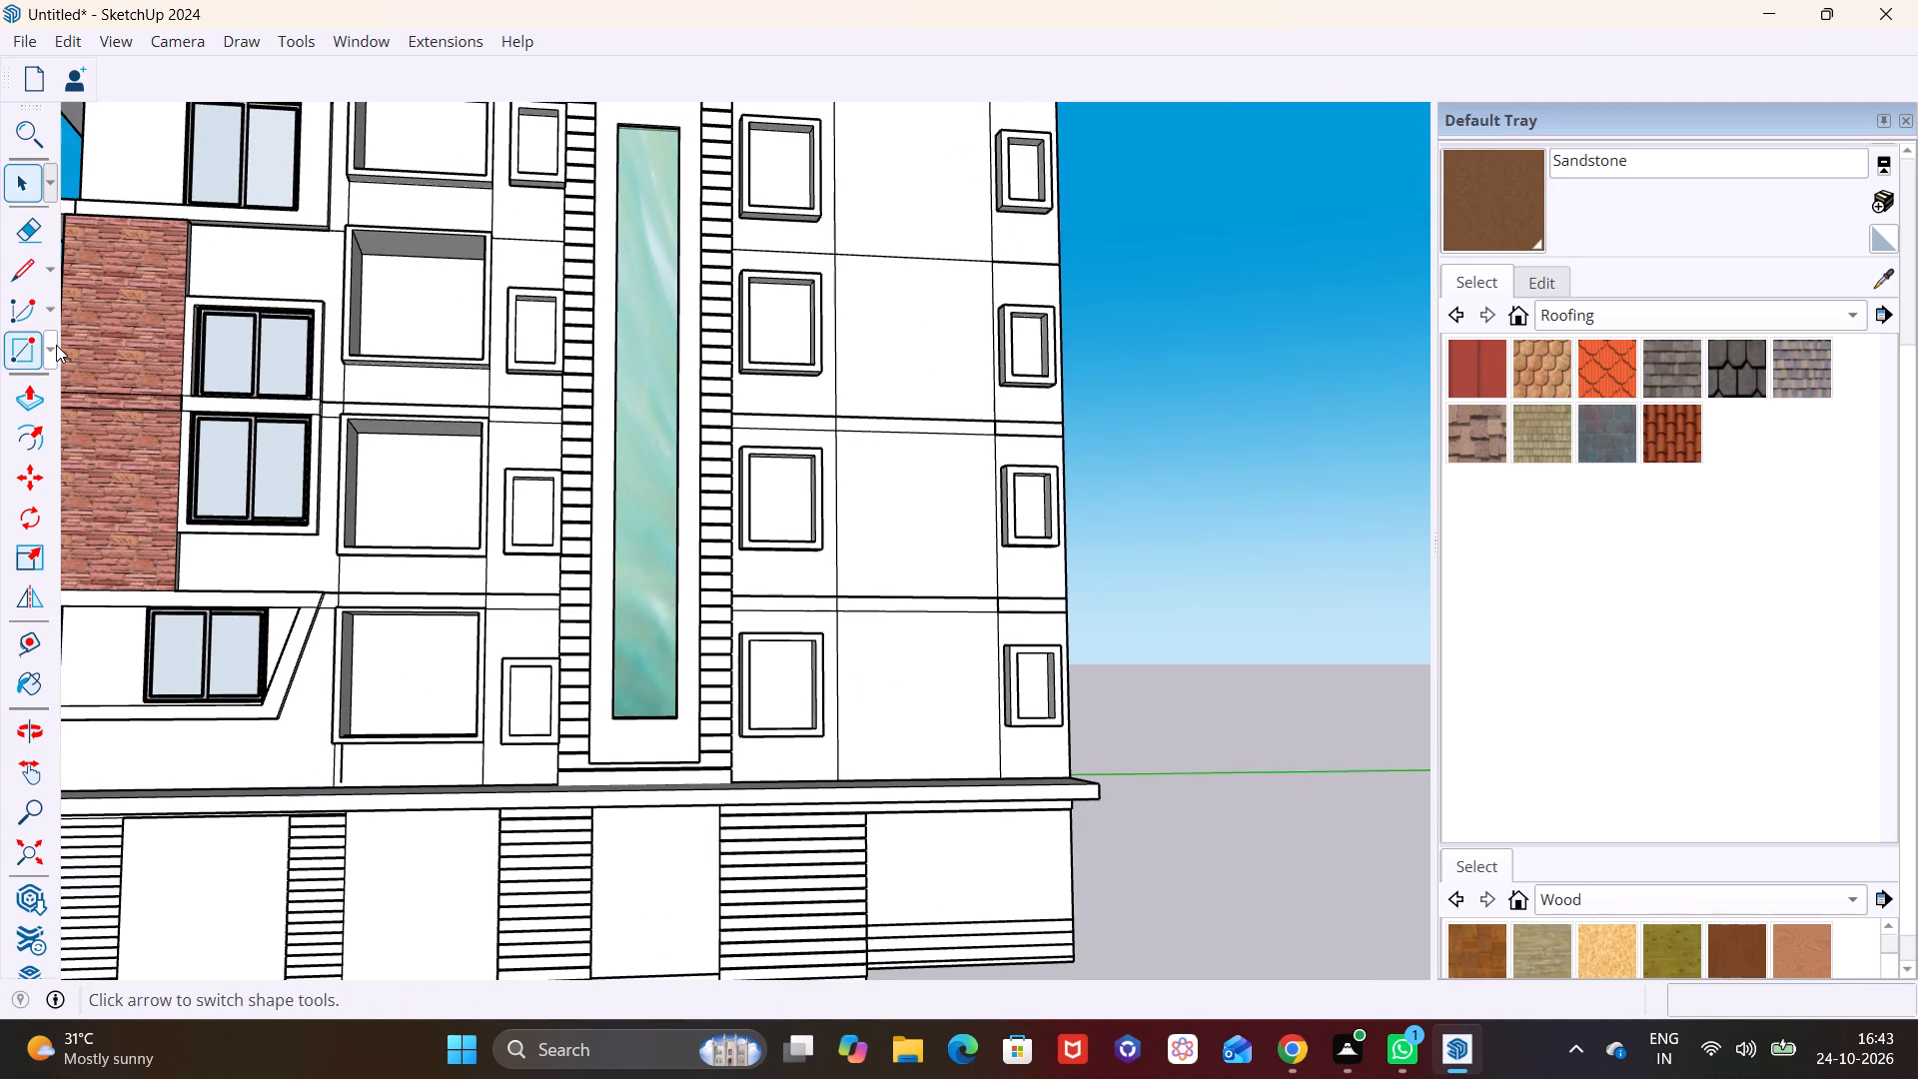
{"action": "left_click", "coordinate": [56, 345]}
{"action": "left_click", "coordinate": [62, 381]}
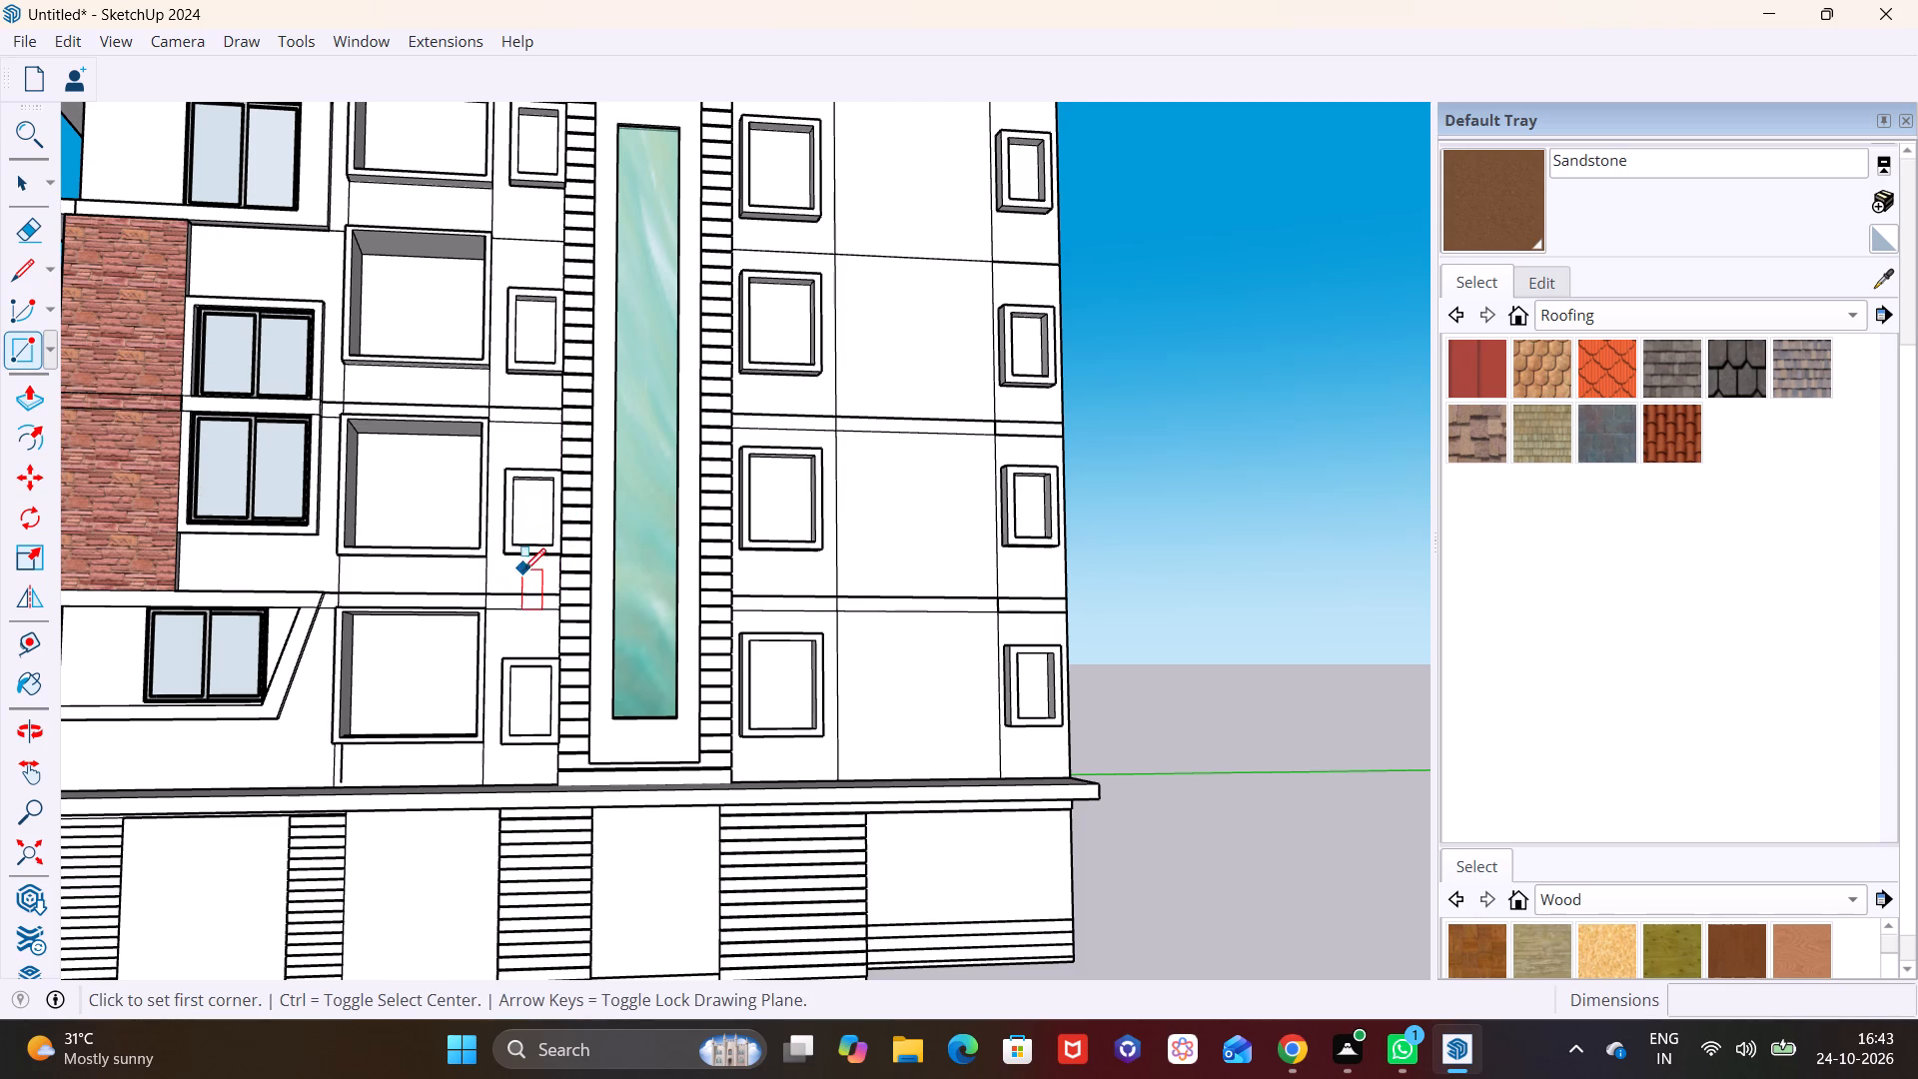
{"action": "middle_click_drag", "start_coordinate": [521, 570], "coordinate": [452, 547], "text": "shift"}
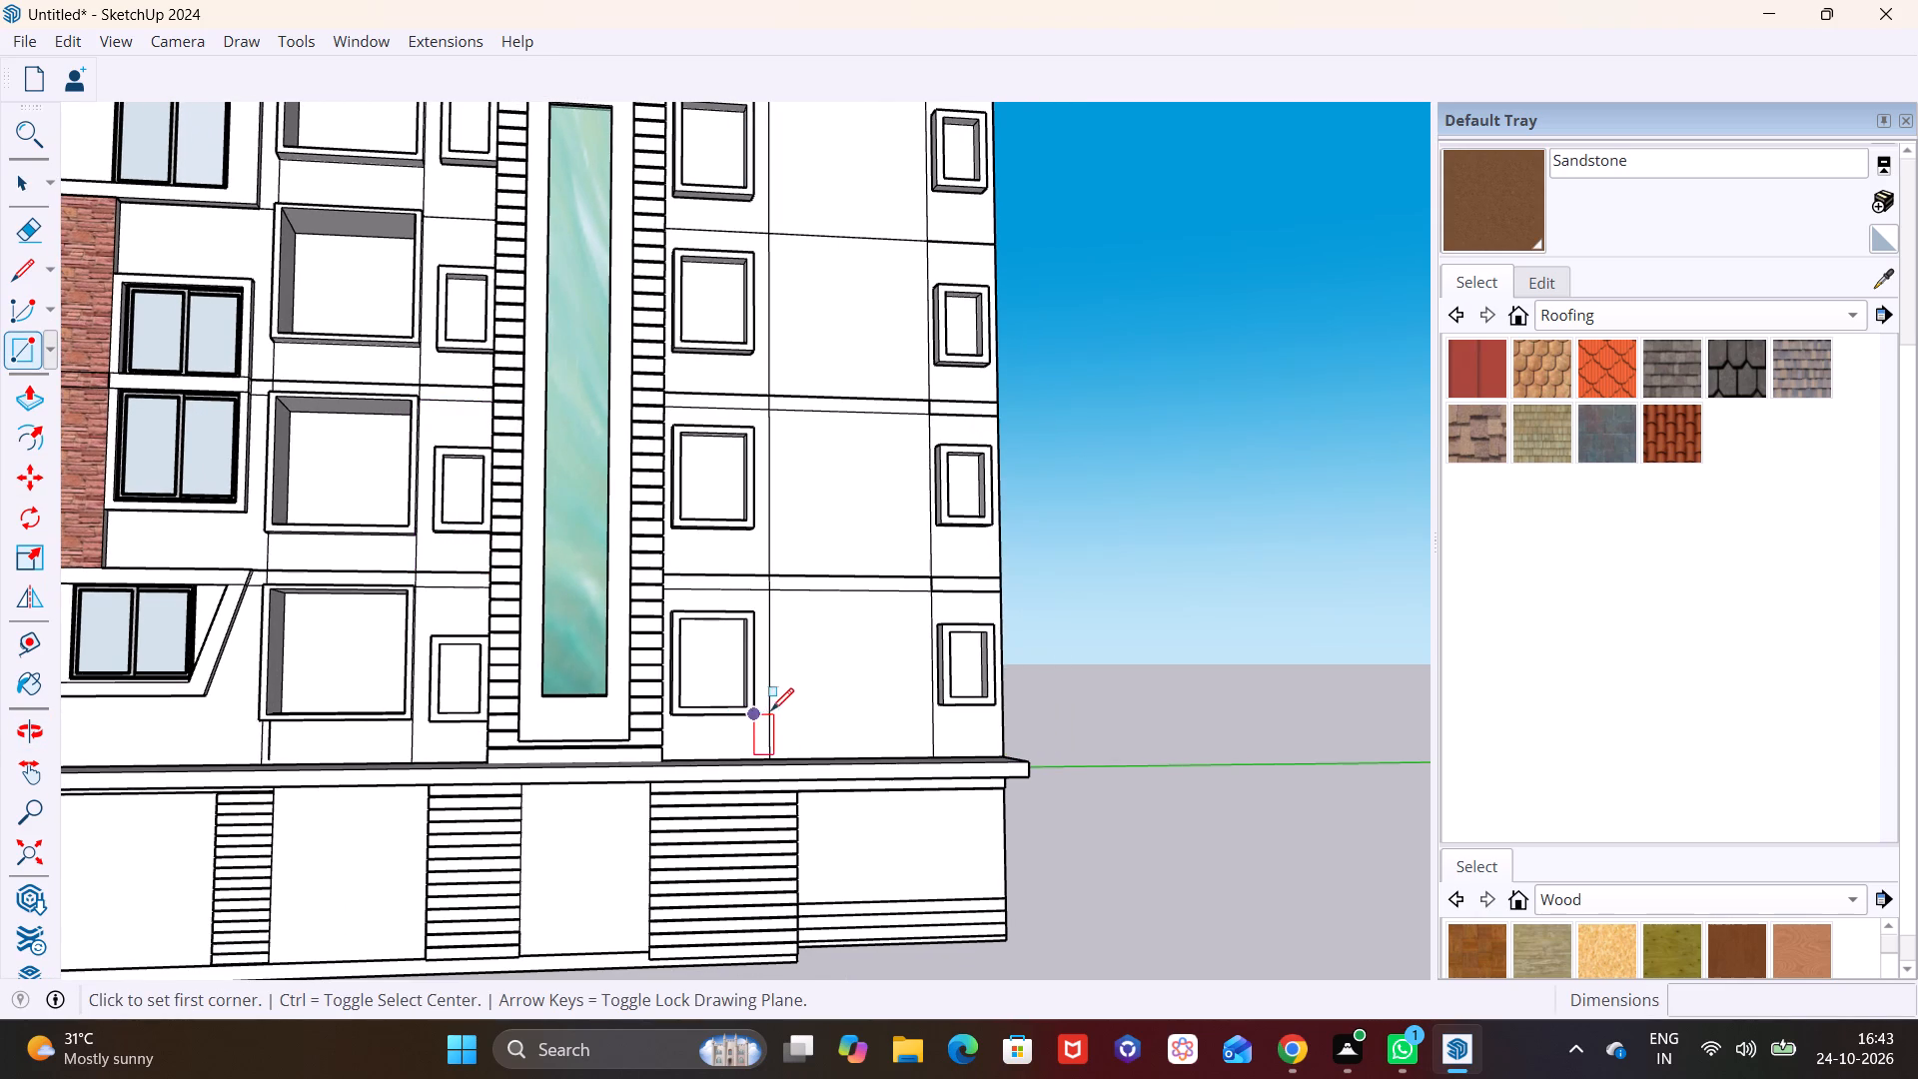
{"action": "scroll", "coordinate": [777, 710], "scroll_direction": "up", "scroll_amount": 3}
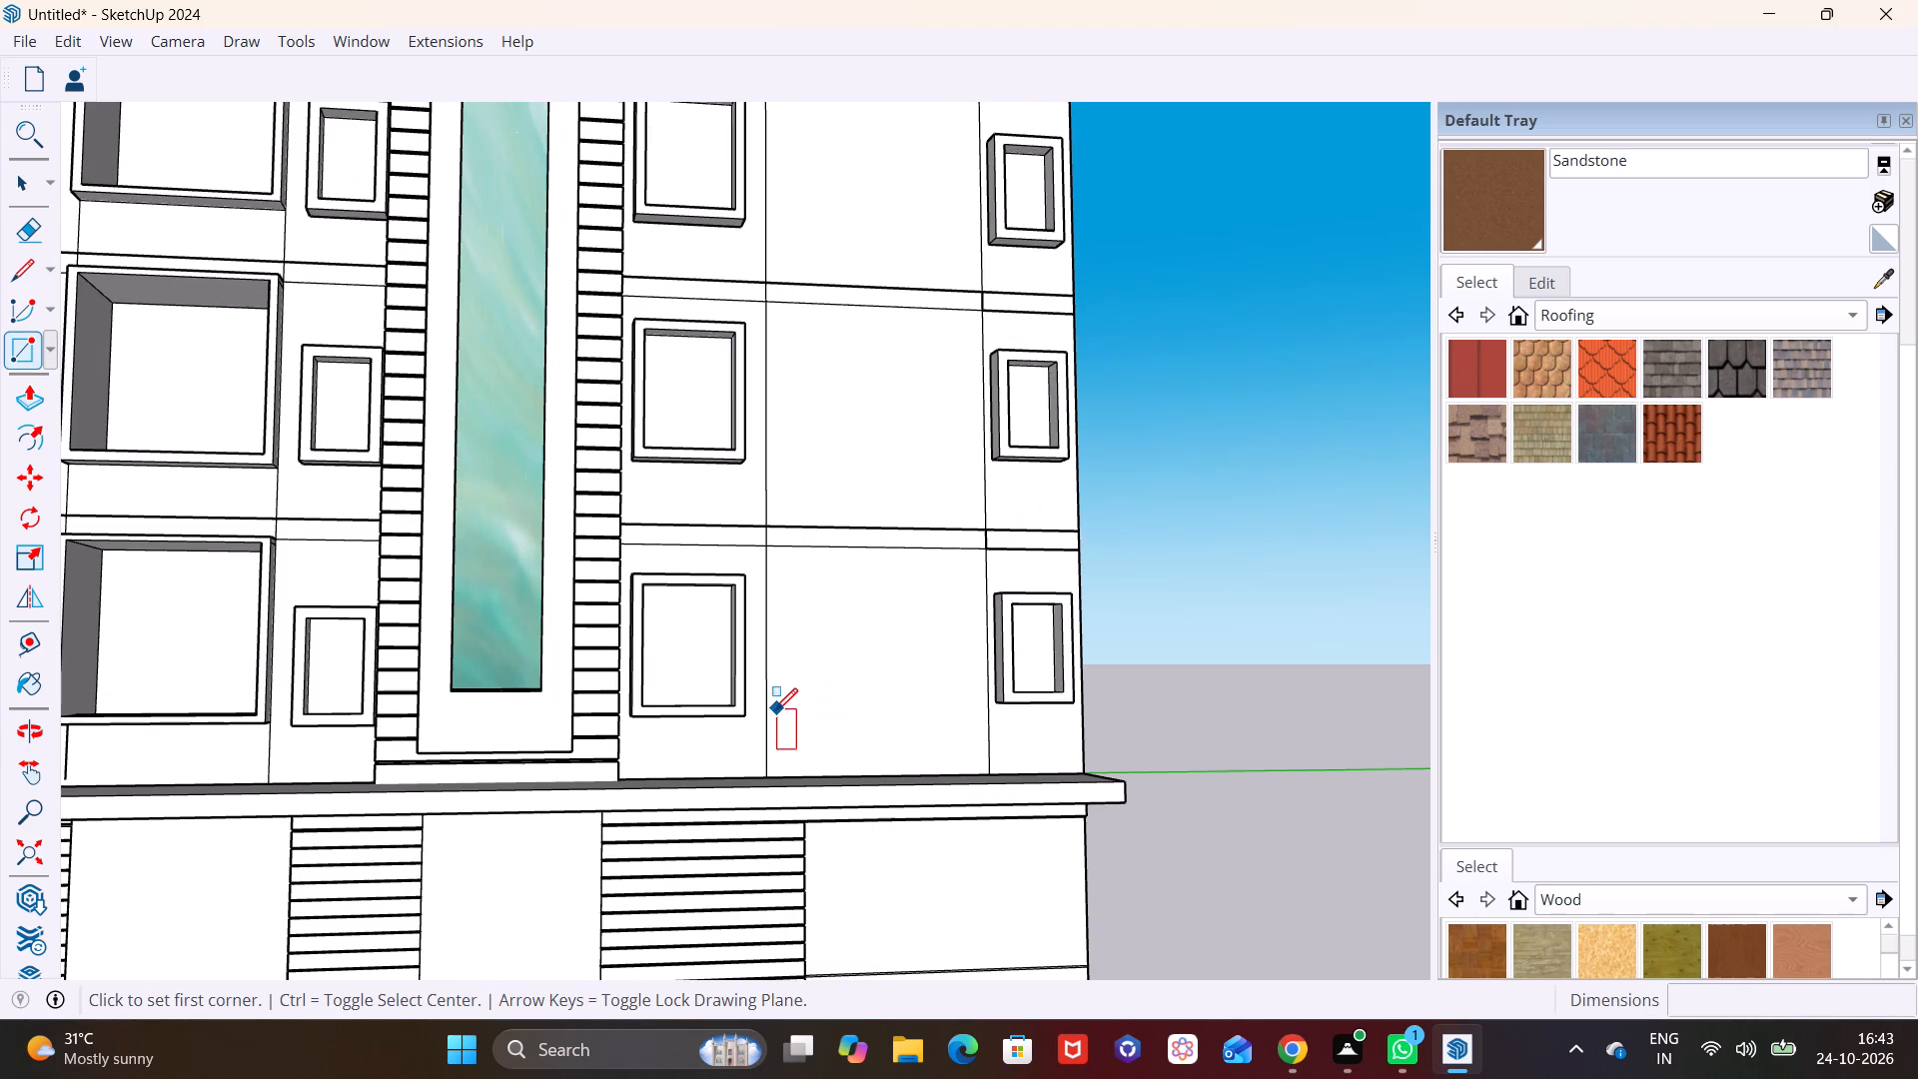
{"action": "left_click", "coordinate": [771, 710]}
{"action": "scroll", "coordinate": [926, 698], "scroll_direction": "down", "scroll_amount": 2}
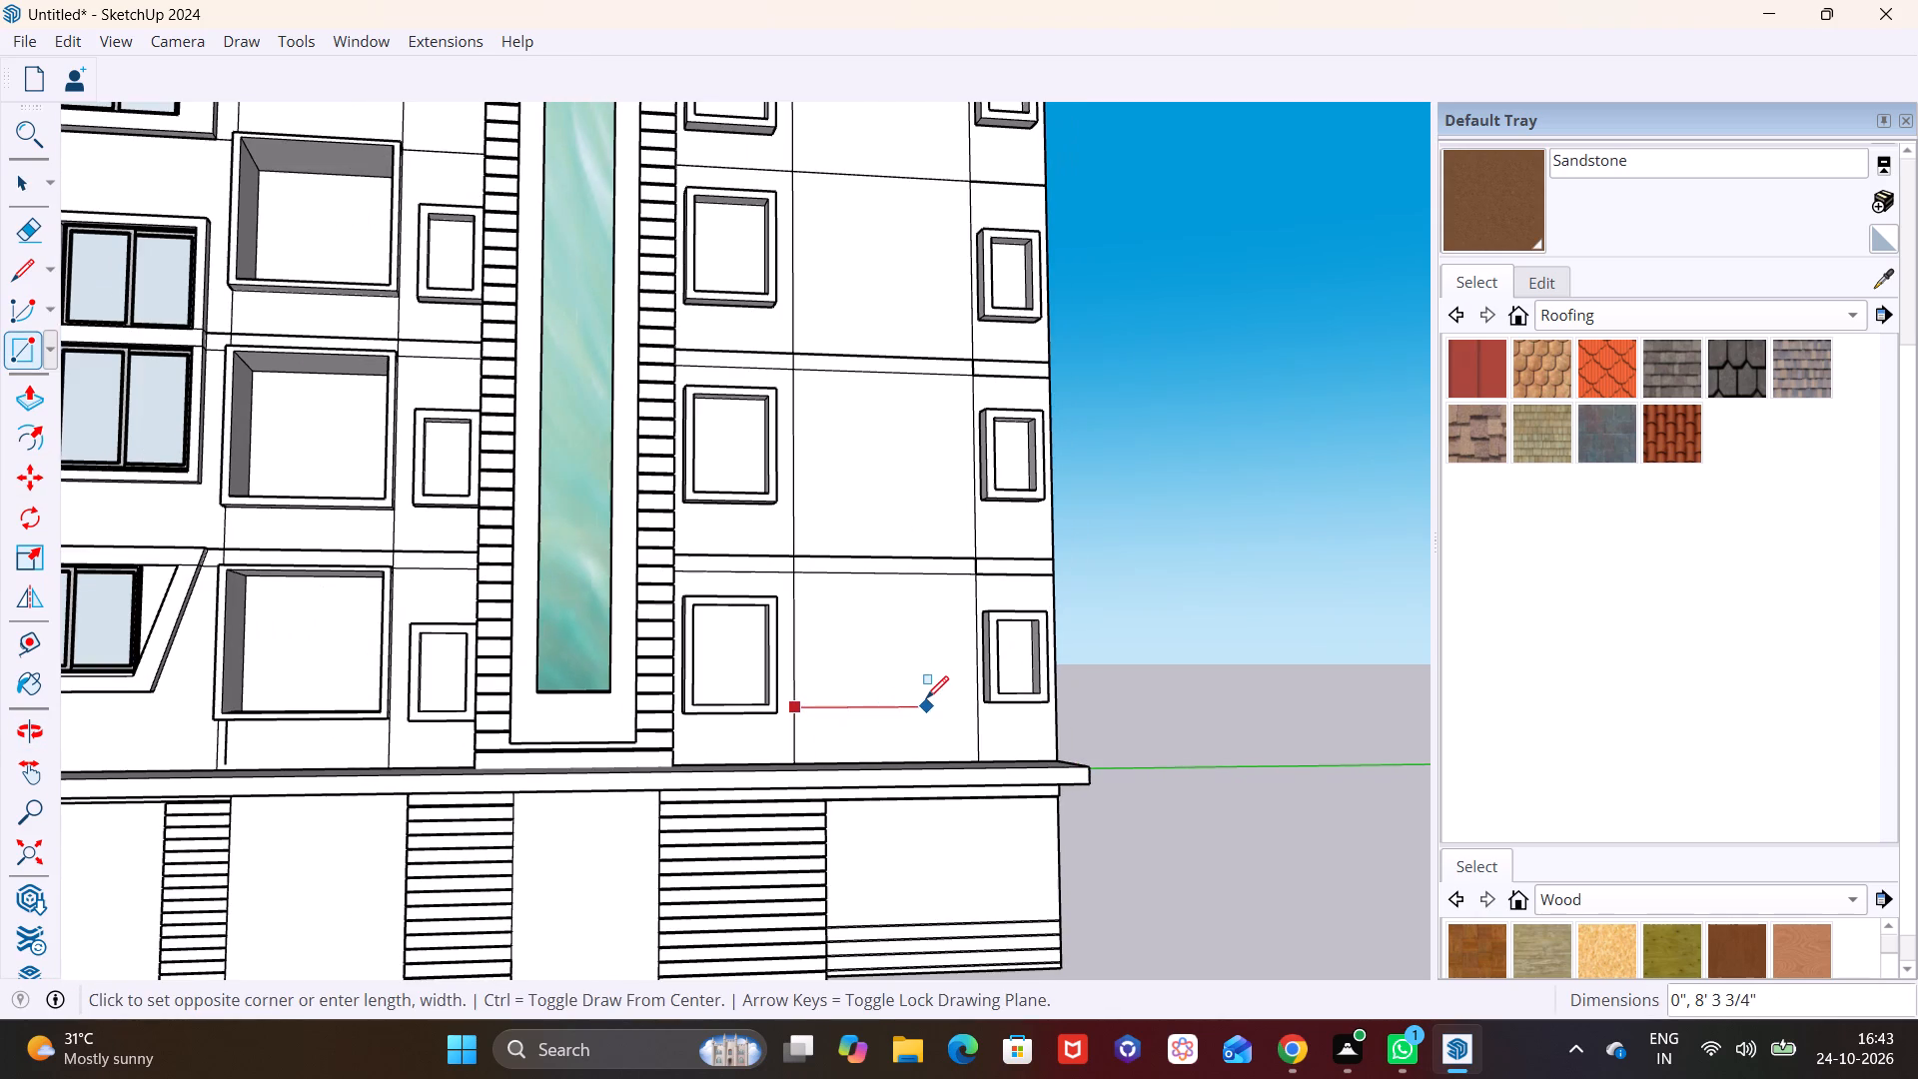
{"action": "left_click", "coordinate": [976, 579]}
Offset the outline of the lowest floor's new rectangle slightly inward to form a narrow border.
{"action": "middle_click_drag", "start_coordinate": [919, 638], "coordinate": [585, 795]}
{"action": "key", "text": "space"}
{"action": "left_click", "coordinate": [799, 668]}
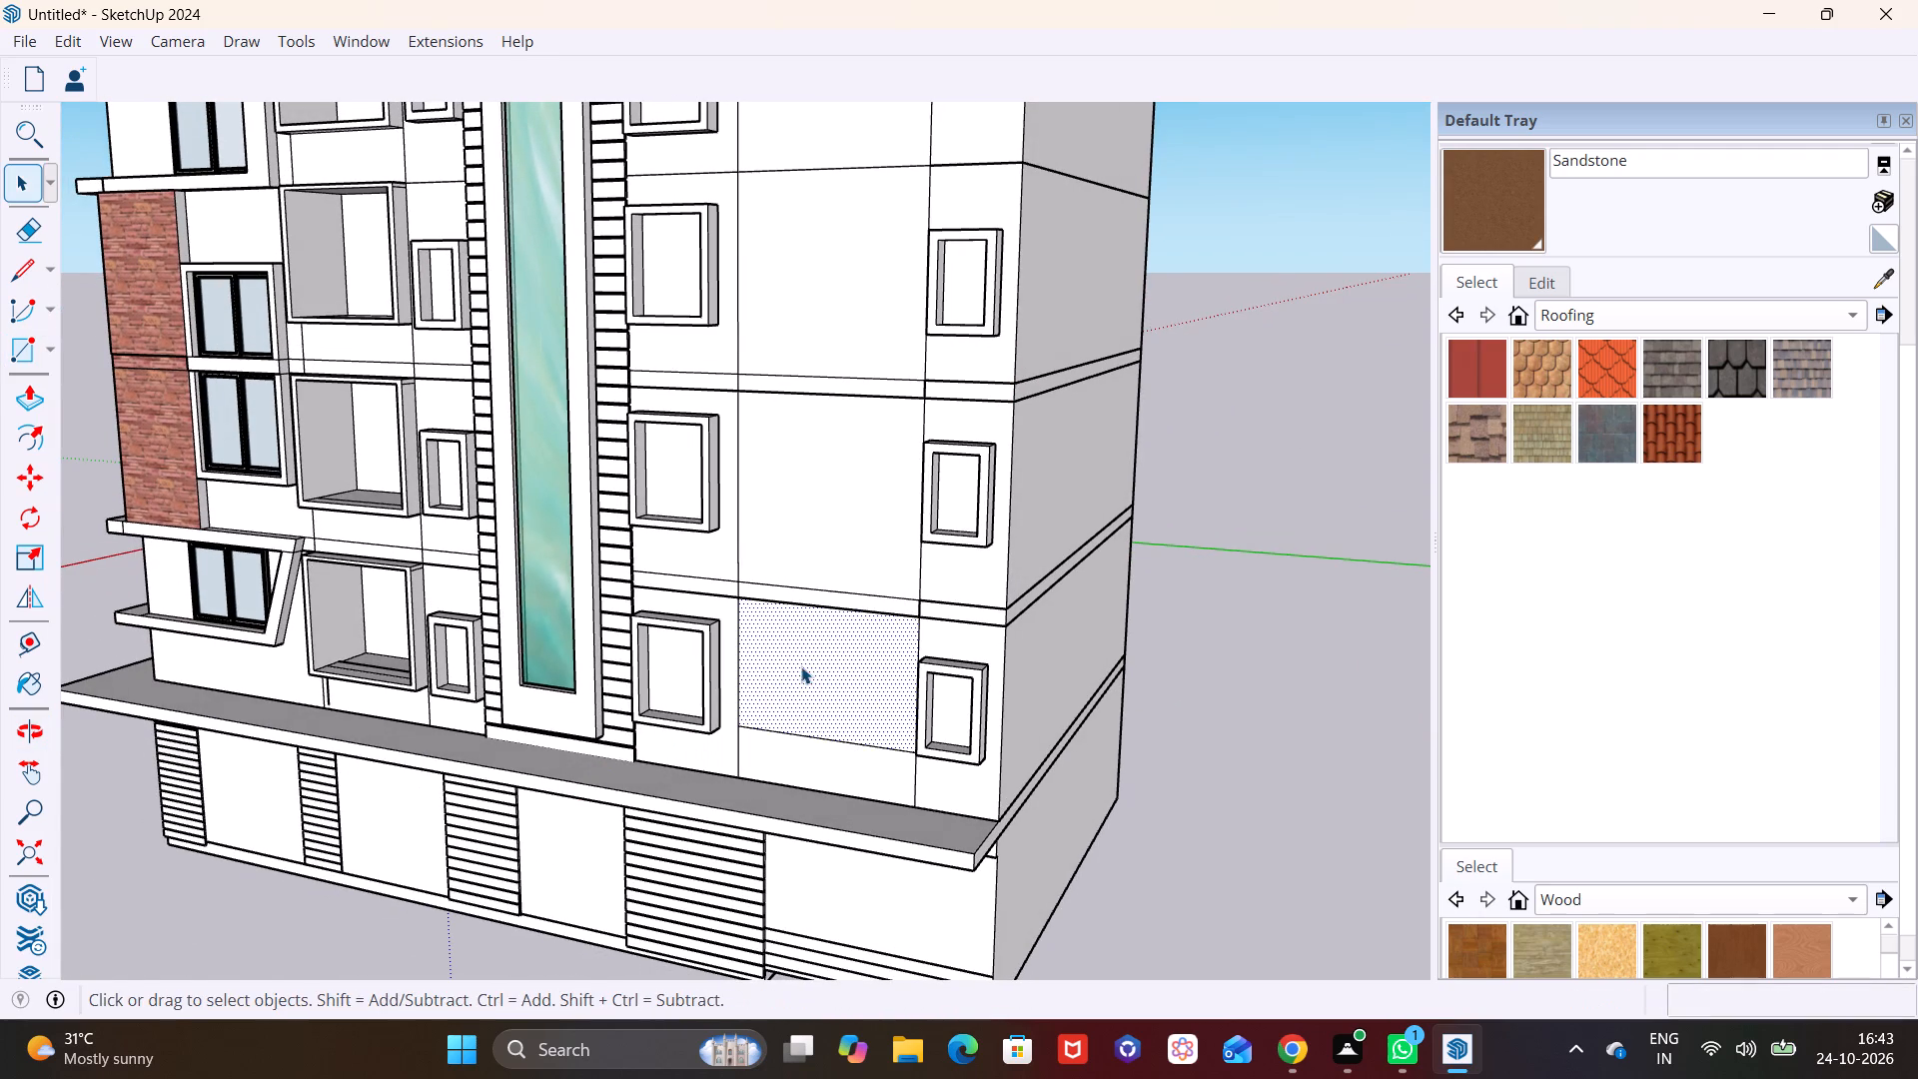
{"action": "left_click", "coordinate": [34, 449]}
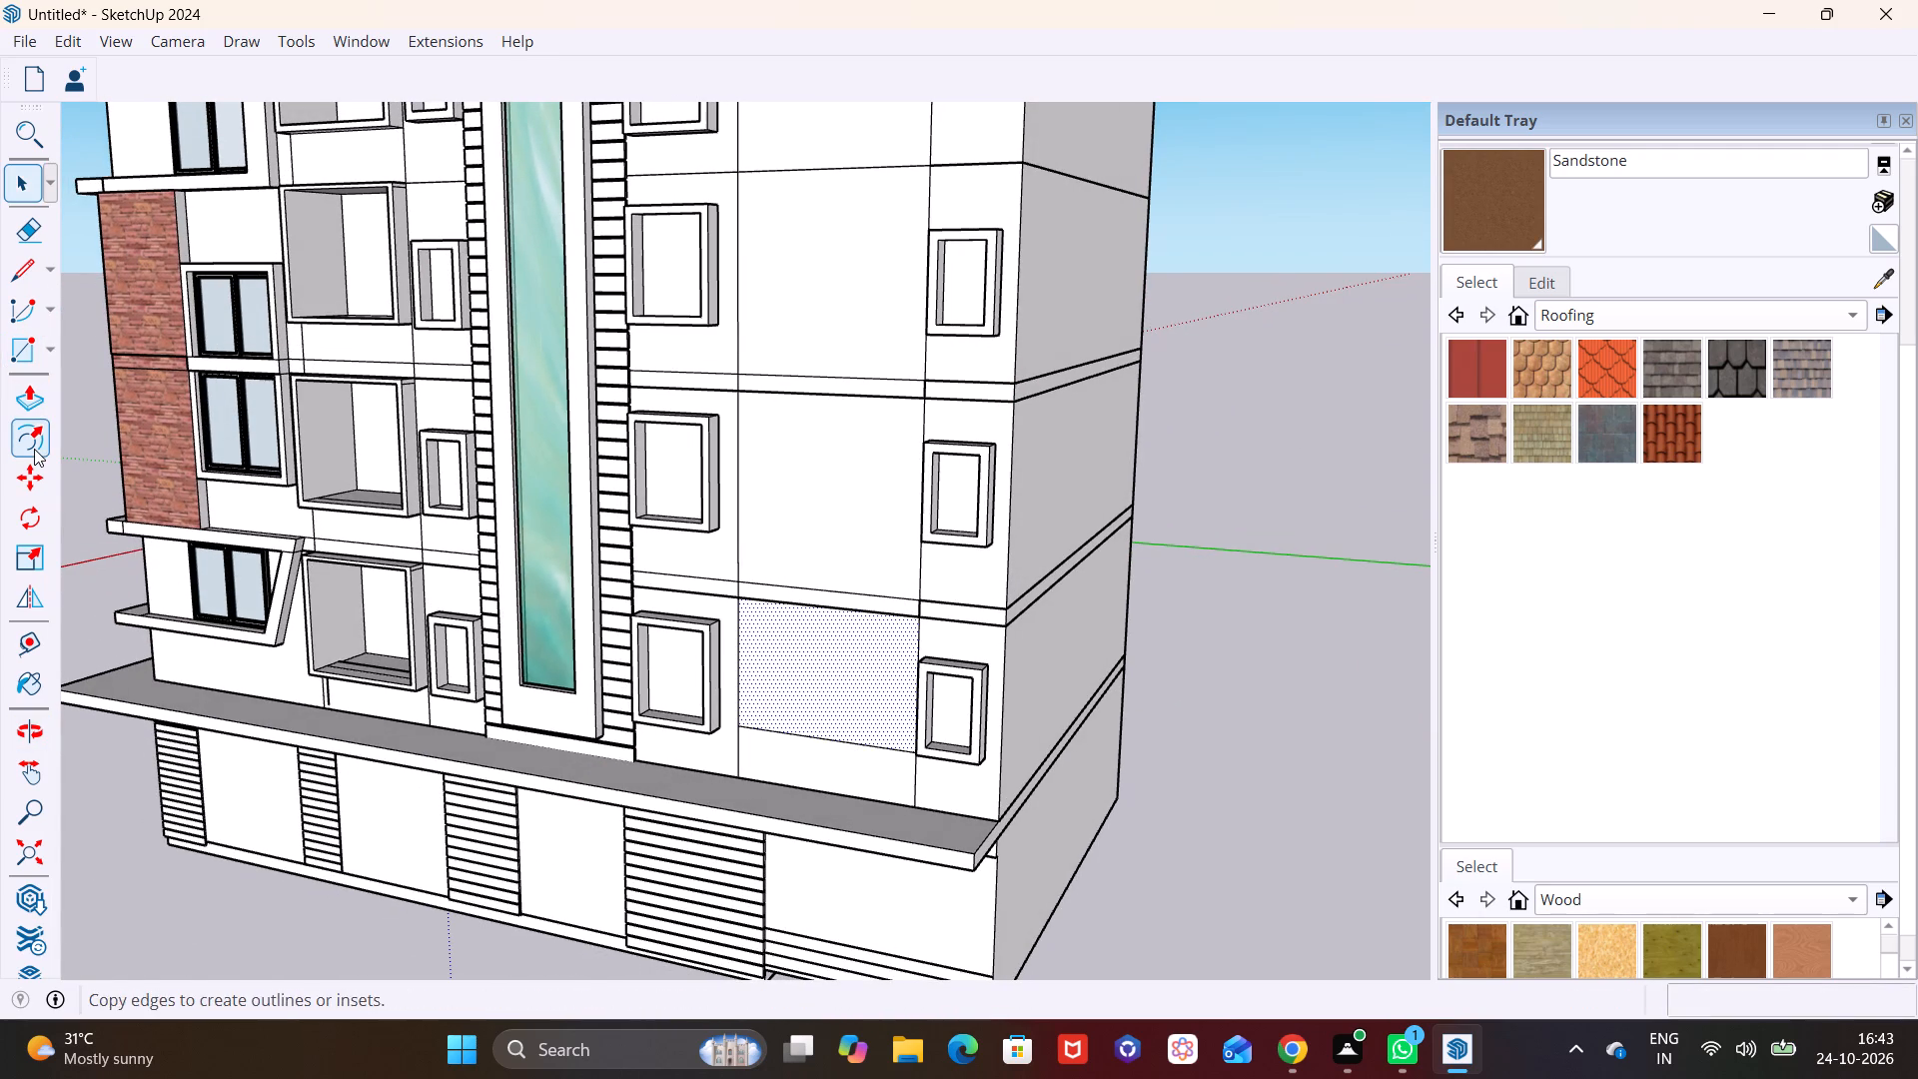
{"action": "scroll", "coordinate": [681, 662], "scroll_direction": "up", "scroll_amount": 4}
{"action": "left_click", "coordinate": [852, 705]}
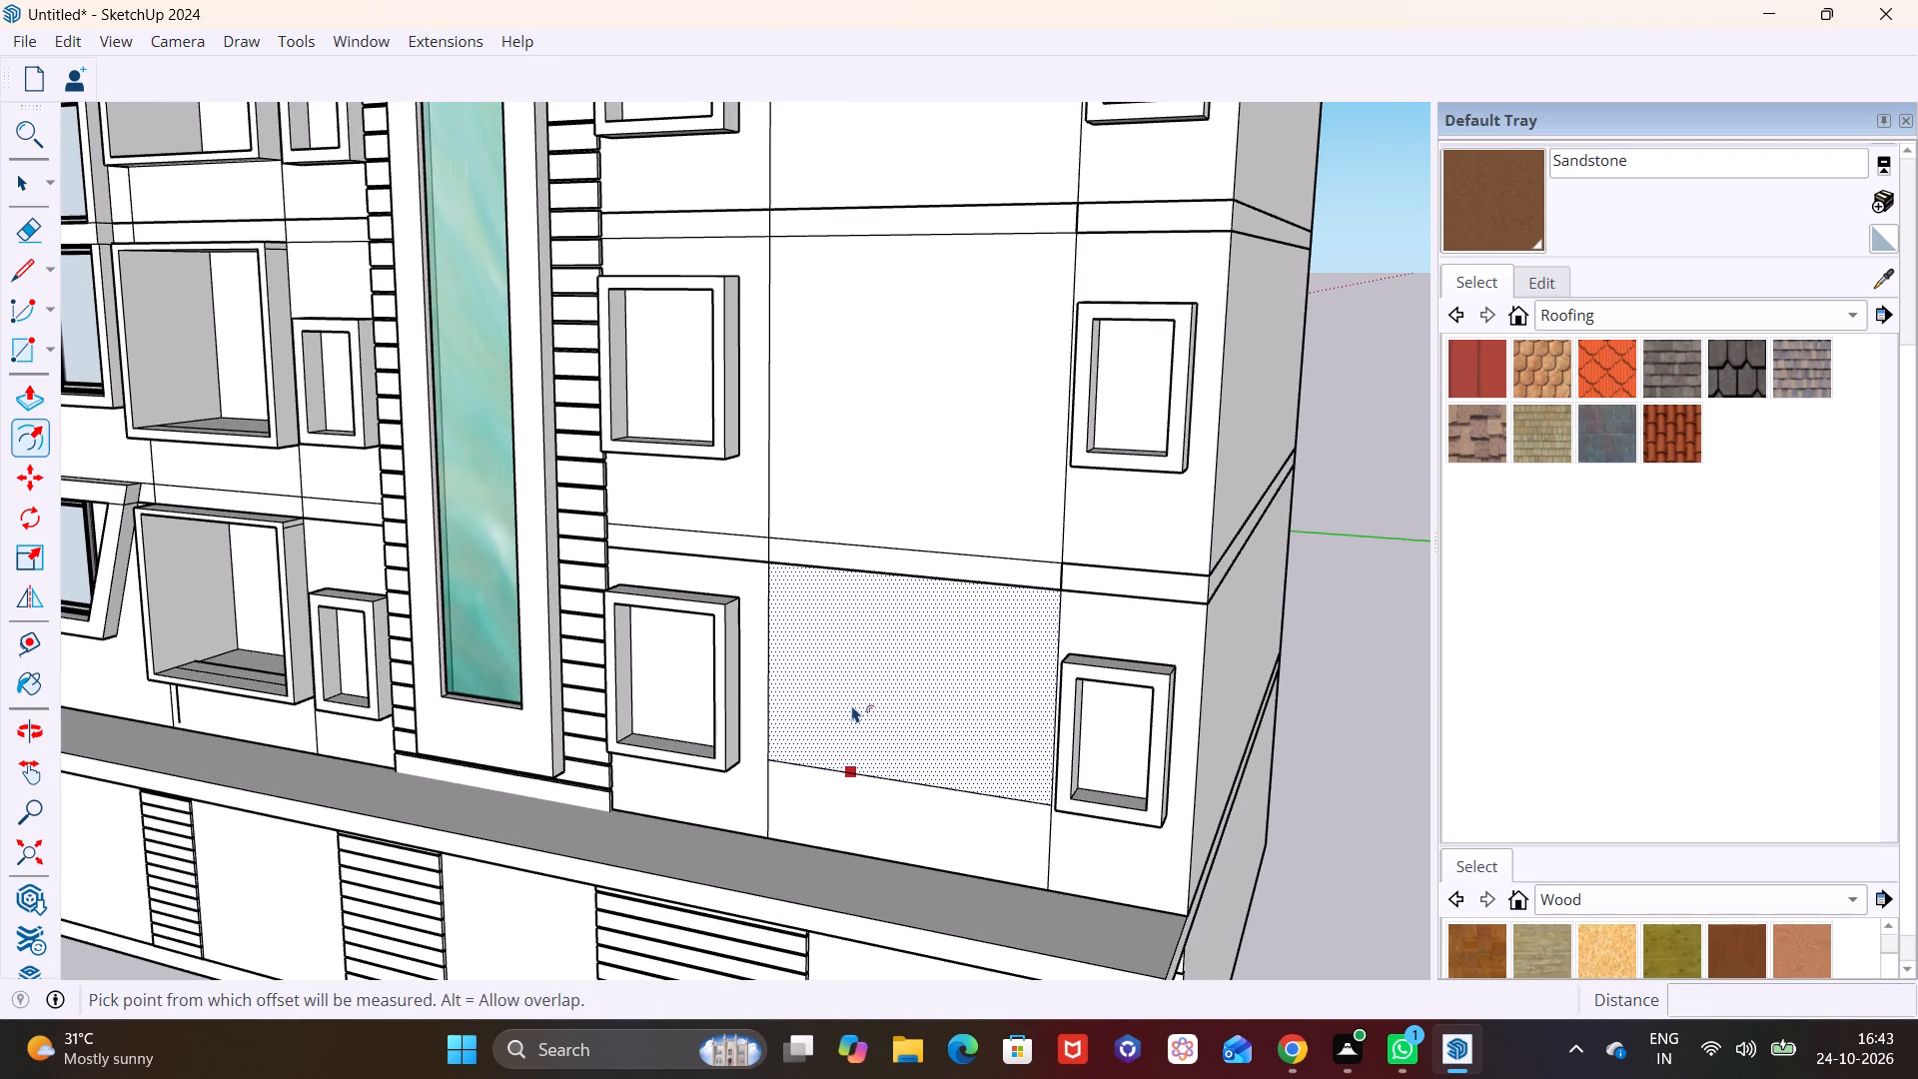
{"action": "left_click", "coordinate": [890, 767]}
{"action": "key", "text": "space"}
Push/Pull the inner panel of the lowest floor's rectangle into the wall to form a deep recess.
{"action": "scroll", "coordinate": [895, 683], "scroll_direction": "down", "scroll_amount": 3}
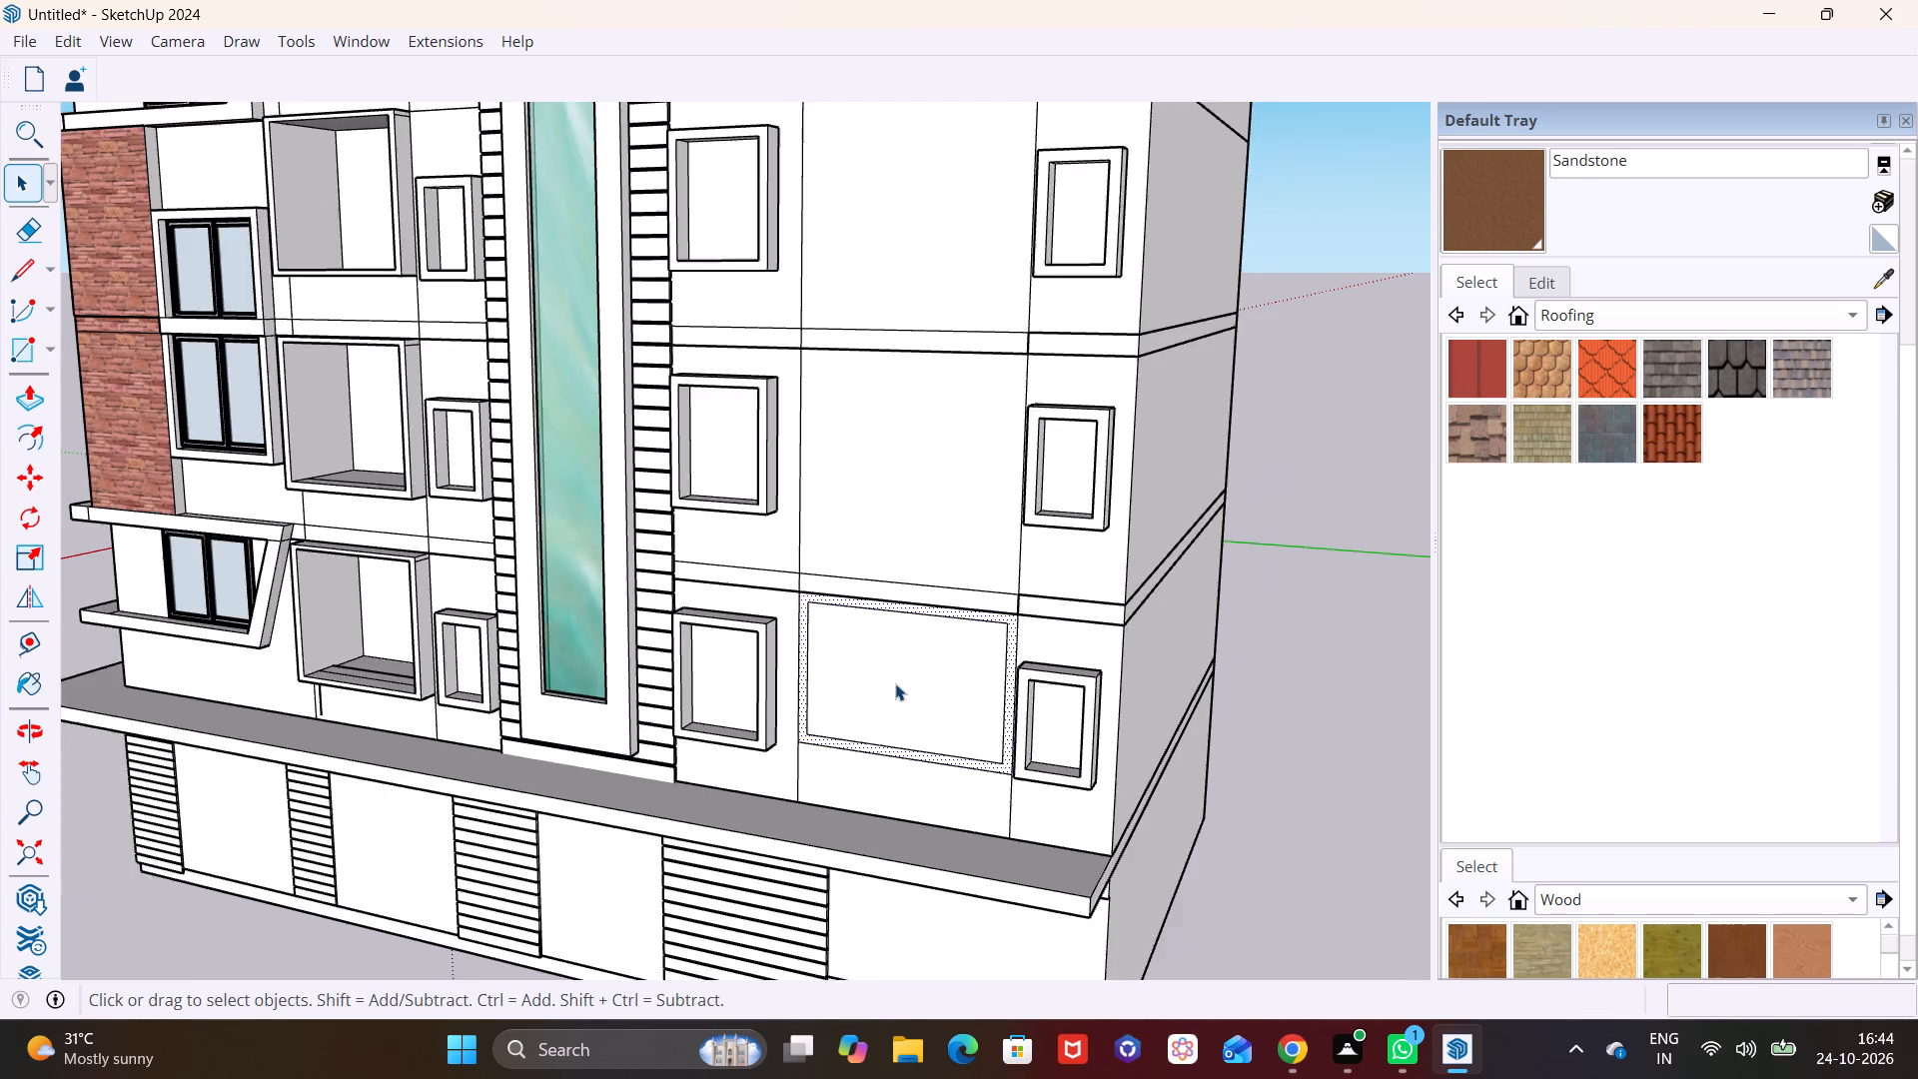
{"action": "scroll", "coordinate": [895, 683], "scroll_direction": "down", "scroll_amount": 2}
{"action": "middle_click_drag", "start_coordinate": [894, 707], "coordinate": [853, 649]}
{"action": "key", "text": "space"}
{"action": "left_click", "coordinate": [860, 649]}
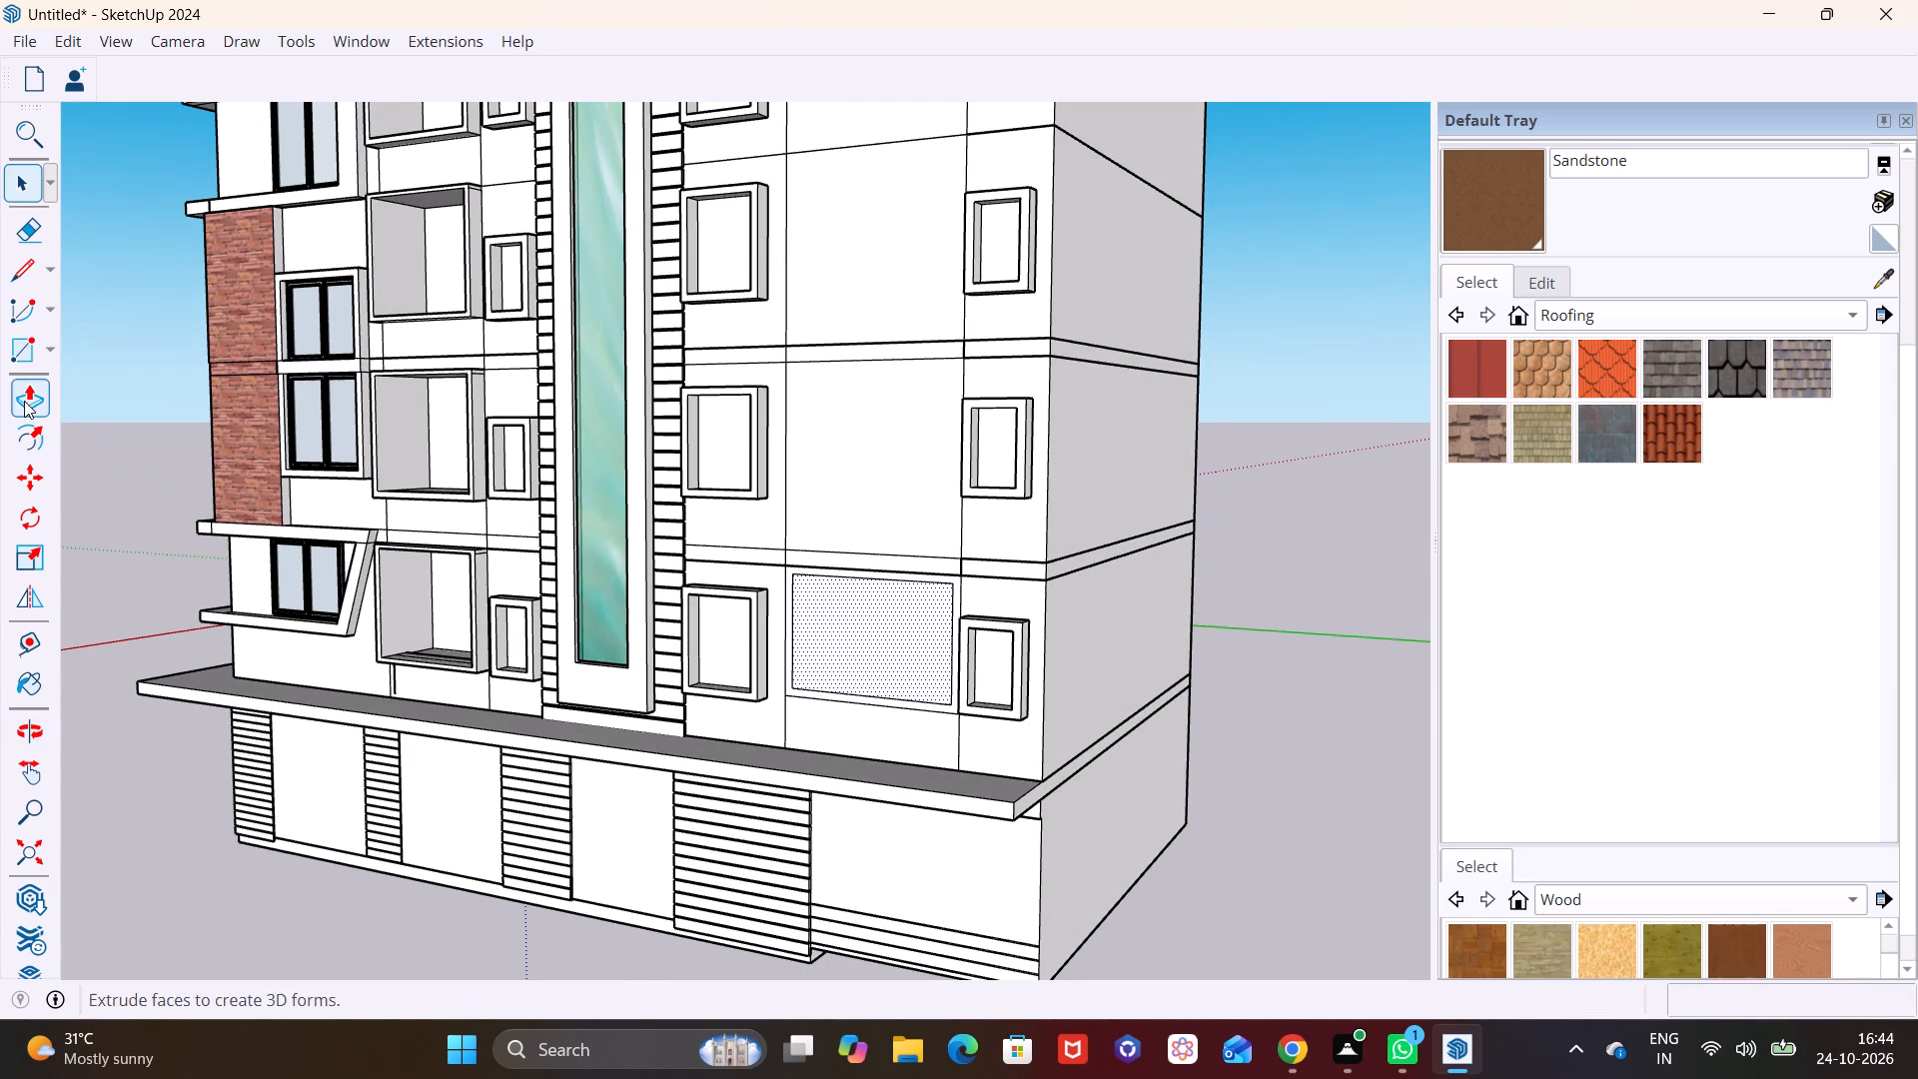
{"action": "left_click", "coordinate": [24, 401]}
{"action": "left_click", "coordinate": [851, 634]}
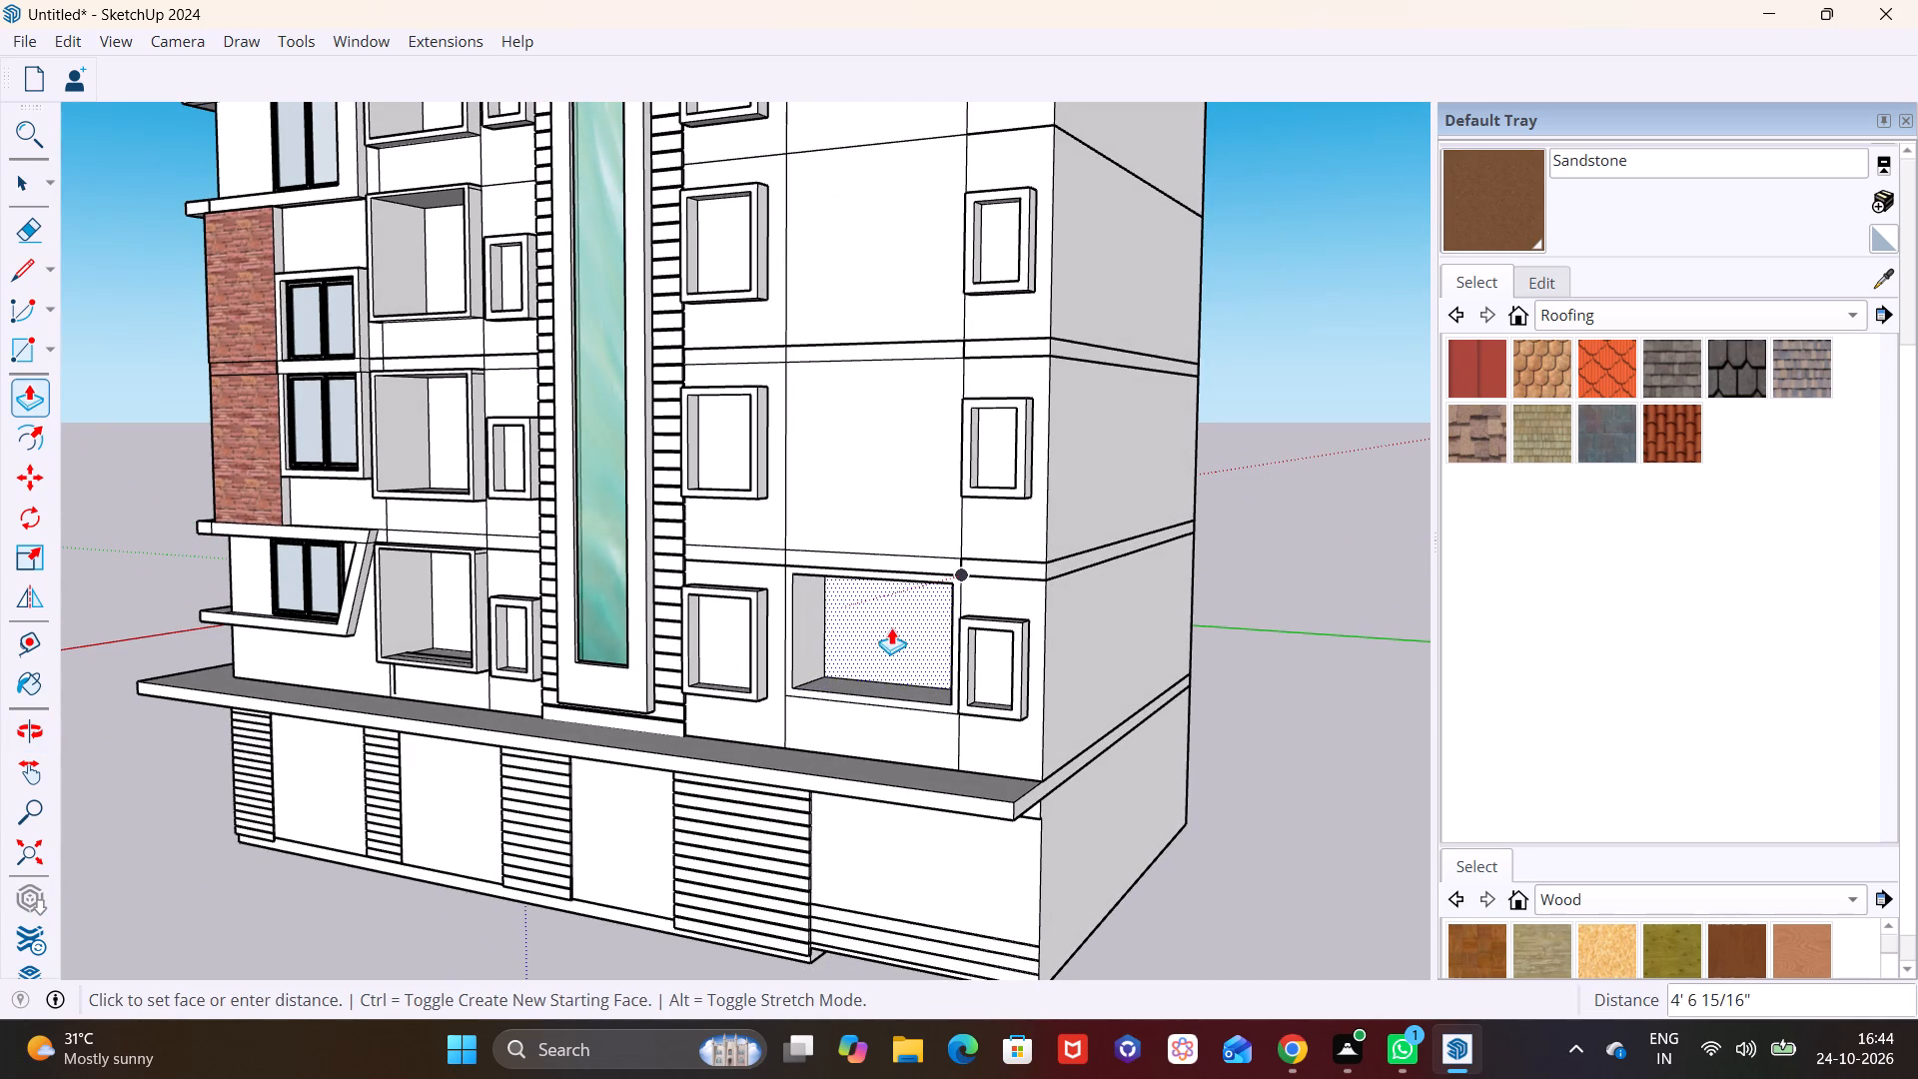
{"action": "left_click", "coordinate": [905, 626]}
{"action": "key", "text": "space"}
Draw a rectangle about 8' 11" by 11' 7" between the vertical lines on the floor directly above the new recess, starting at its top line.
{"action": "scroll", "coordinate": [889, 663], "scroll_direction": "down", "scroll_amount": 2}
{"action": "middle_click_drag", "start_coordinate": [889, 663], "coordinate": [874, 686], "text": "shift"}
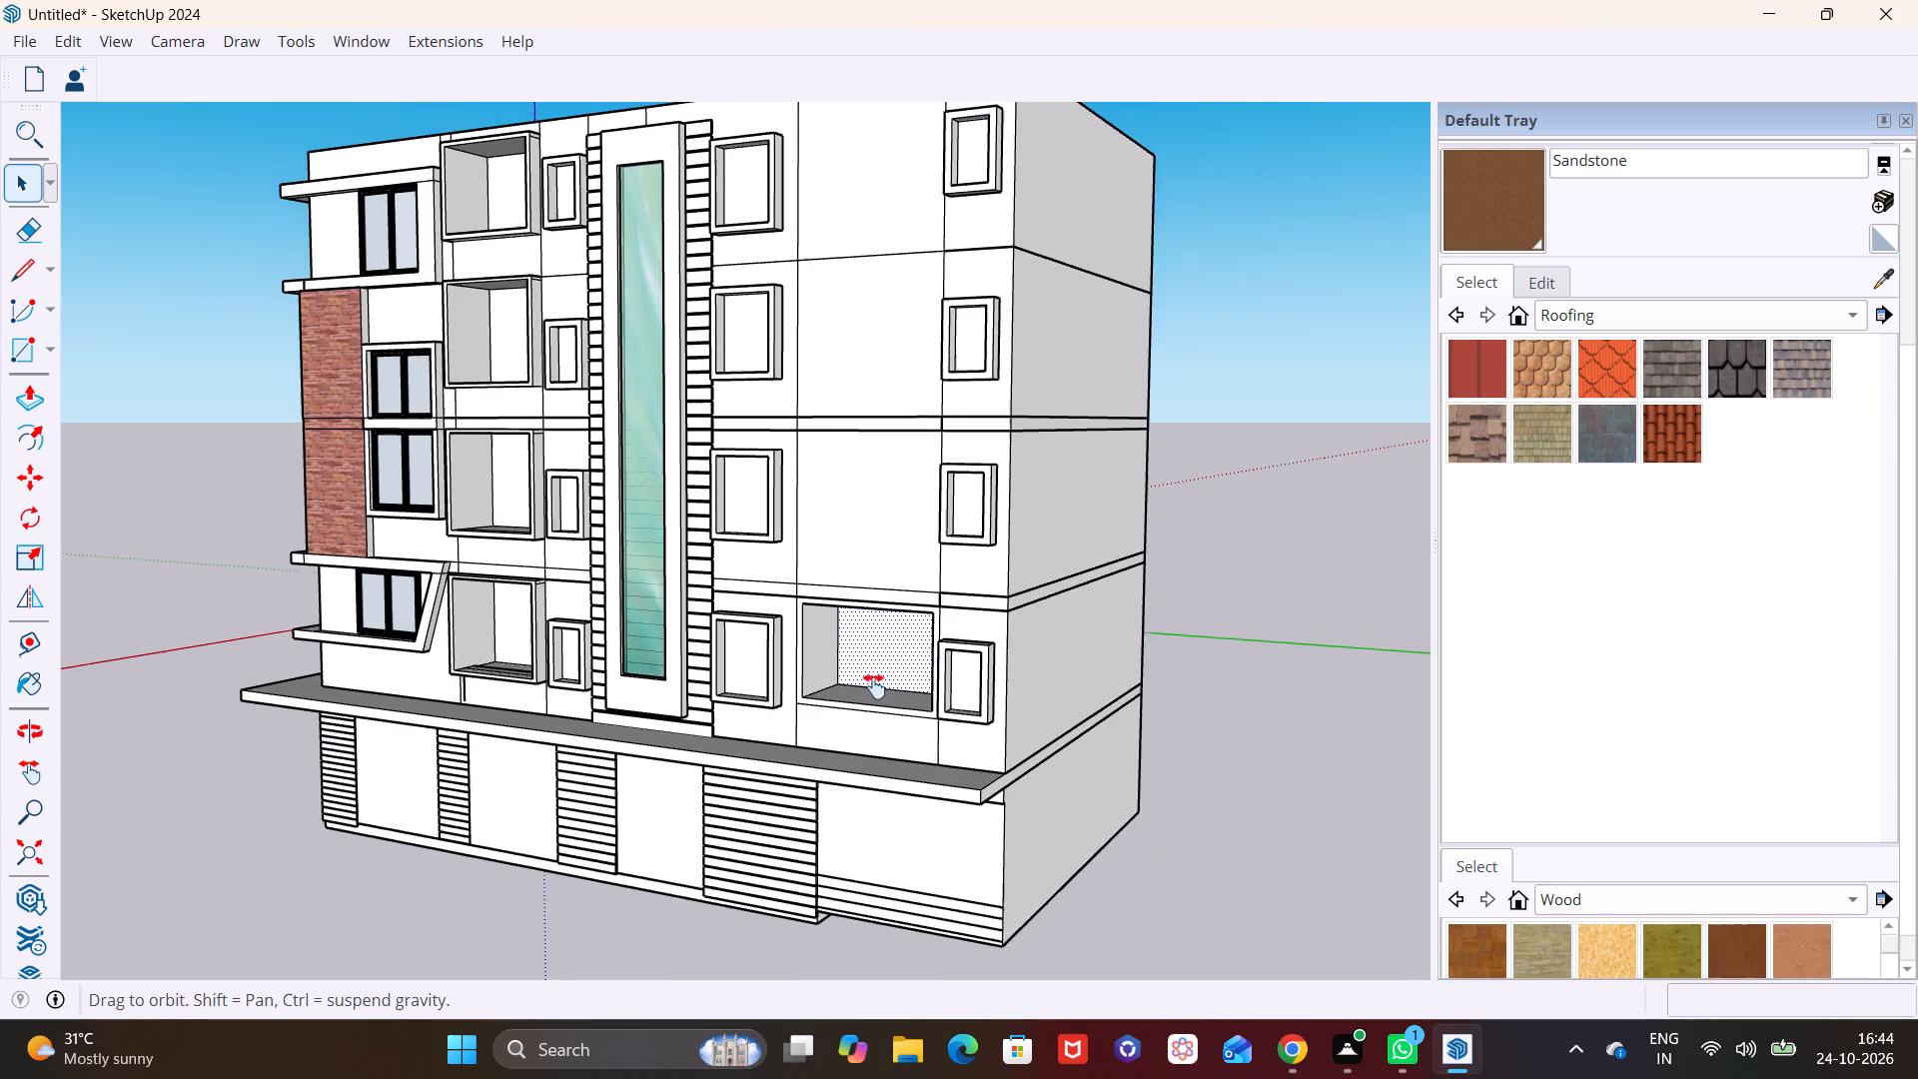
{"action": "middle_click_drag", "start_coordinate": [874, 686], "coordinate": [827, 784], "text": "shift"}
{"action": "scroll", "coordinate": [810, 711], "scroll_direction": "up", "scroll_amount": 1}
{"action": "middle_click_drag", "start_coordinate": [832, 695], "coordinate": [819, 735], "text": "shift"}
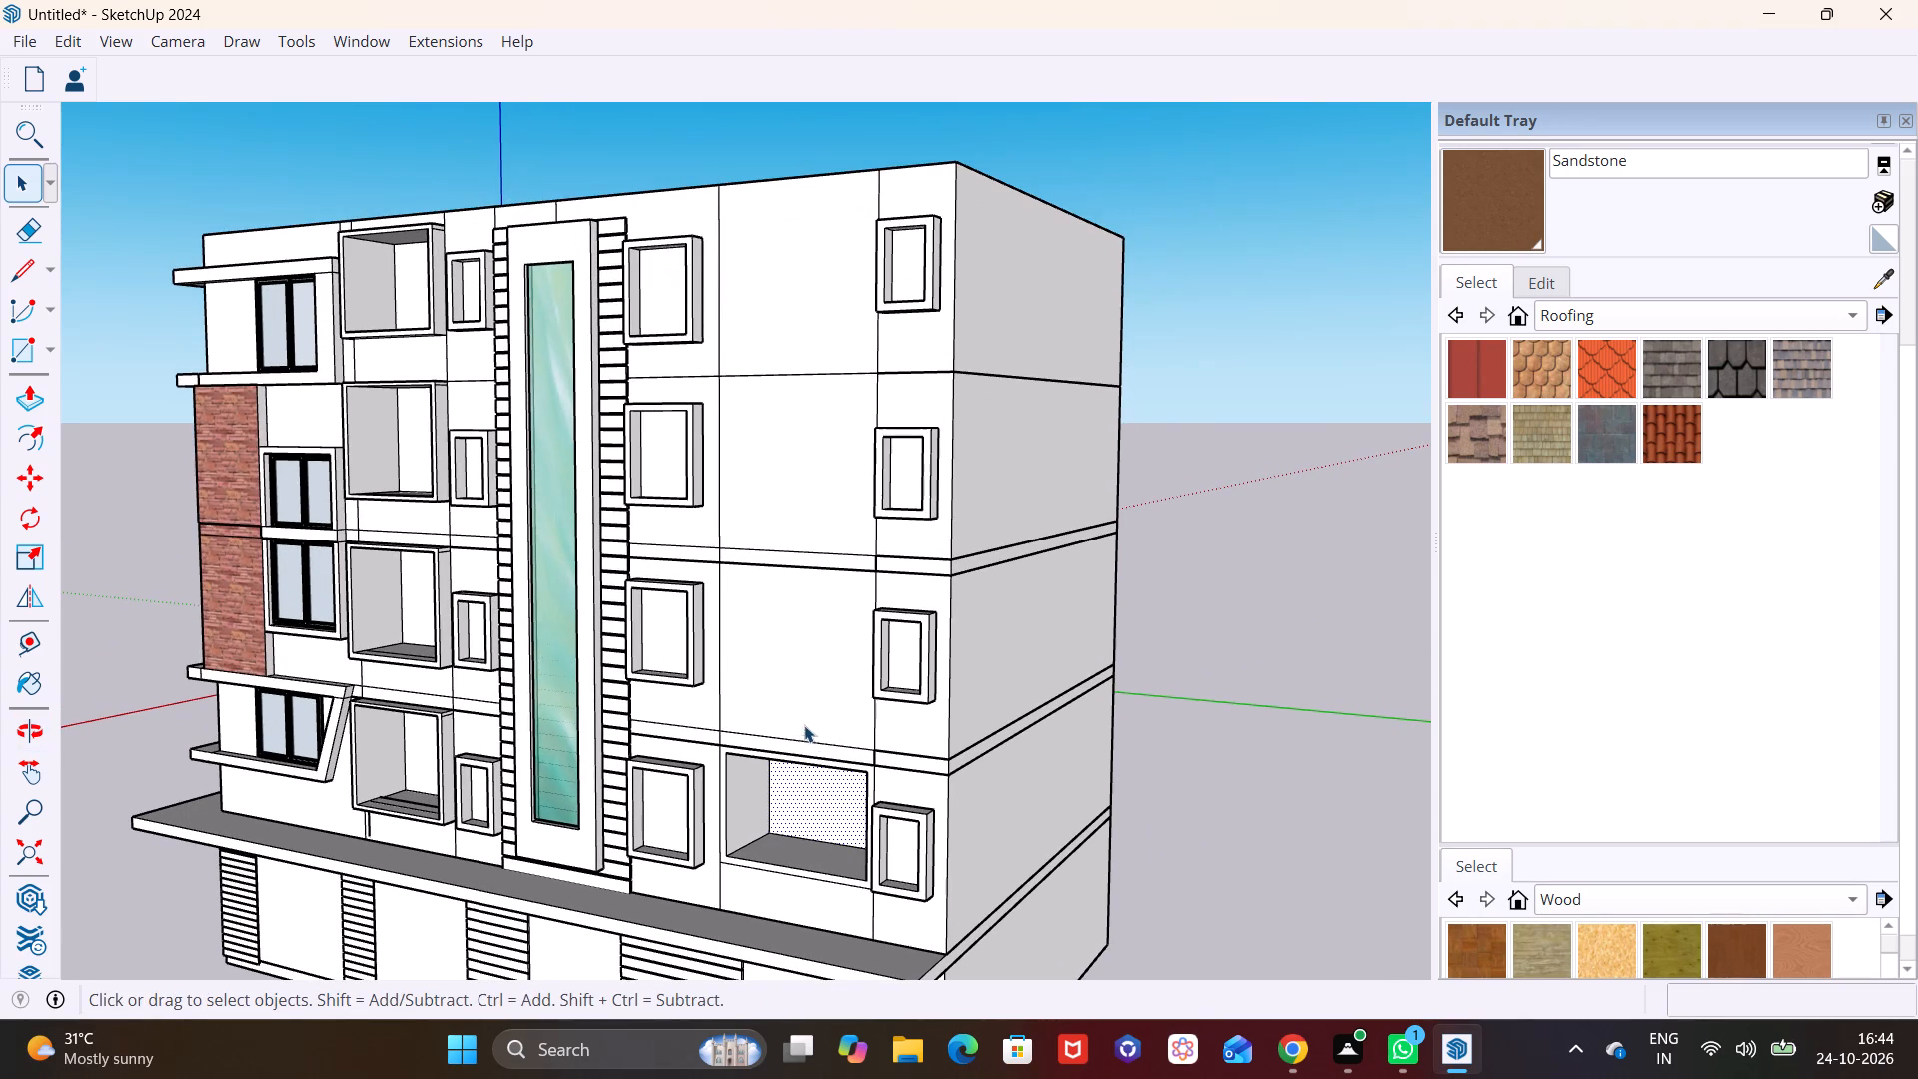
{"action": "left_click", "coordinate": [54, 350]}
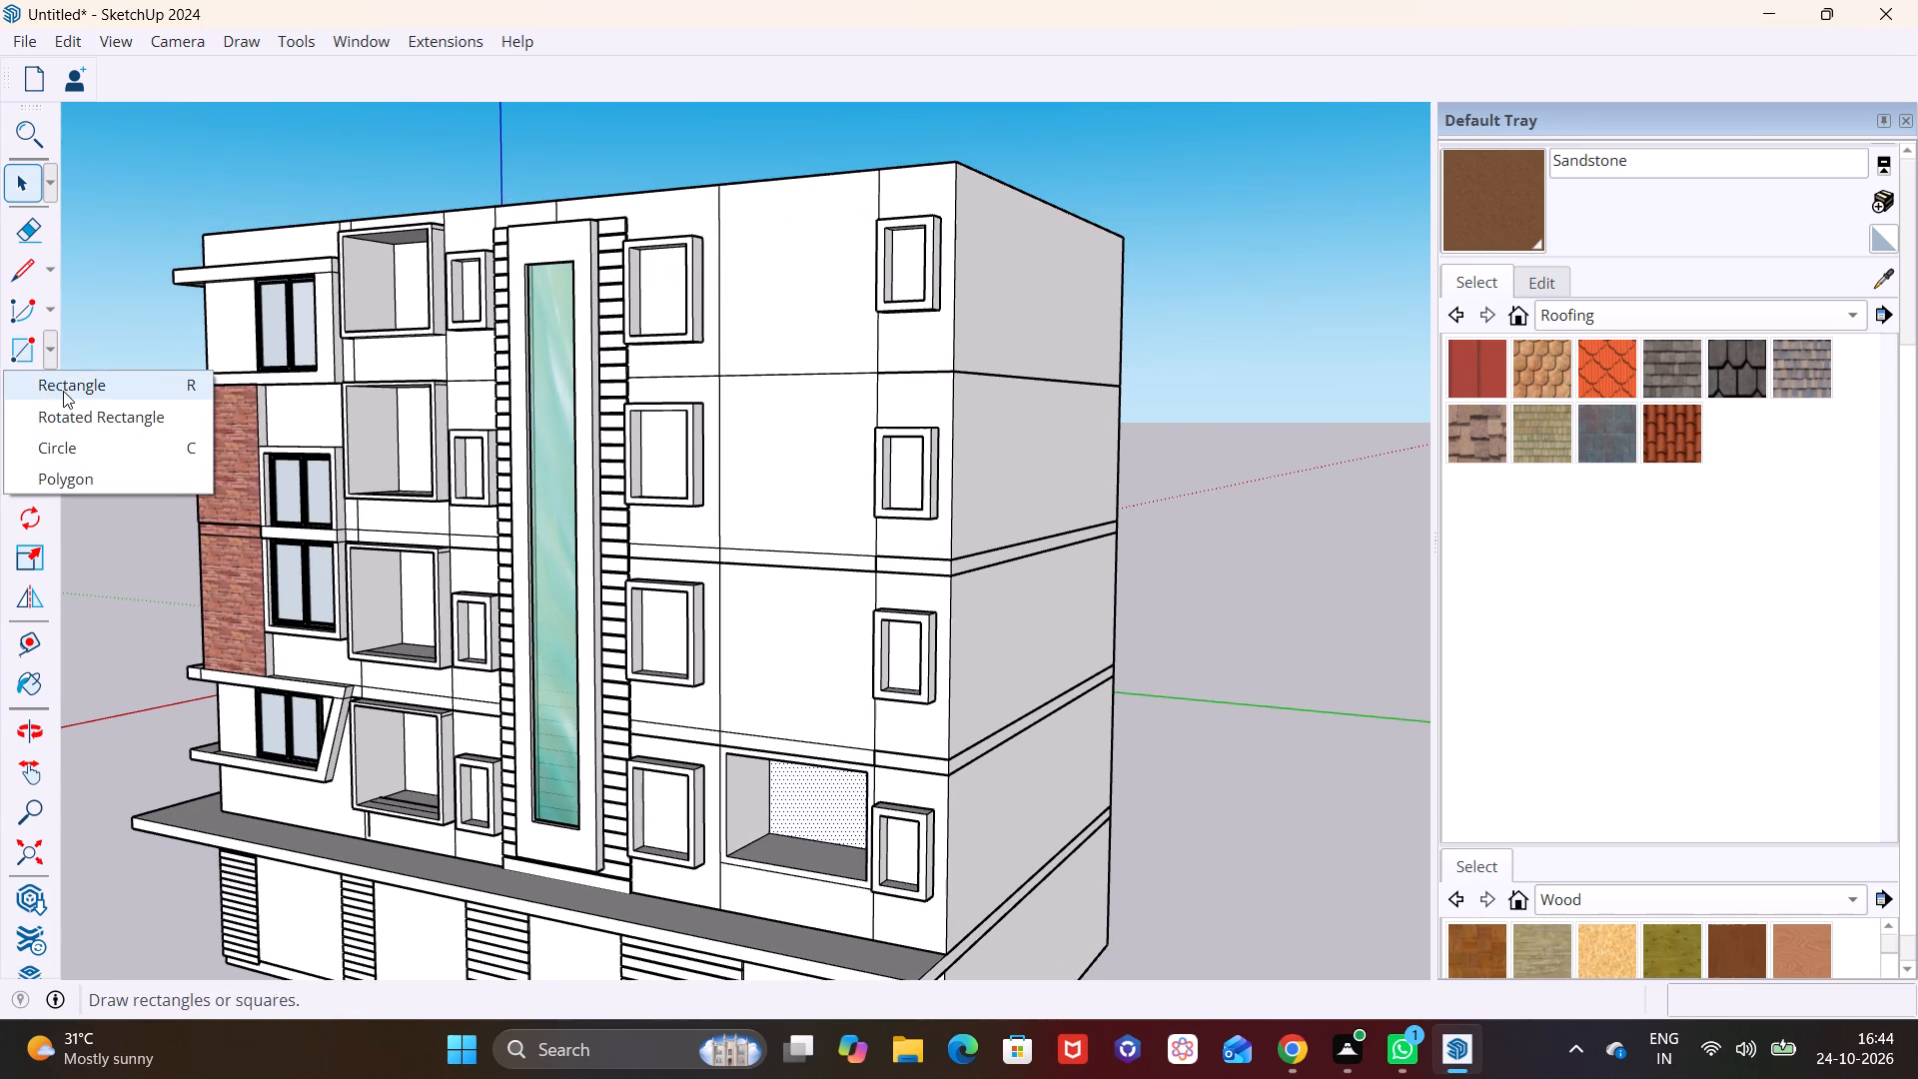
{"action": "left_click", "coordinate": [63, 391]}
{"action": "scroll", "coordinate": [755, 648], "scroll_direction": "up", "scroll_amount": 4}
{"action": "left_click", "coordinate": [706, 530]}
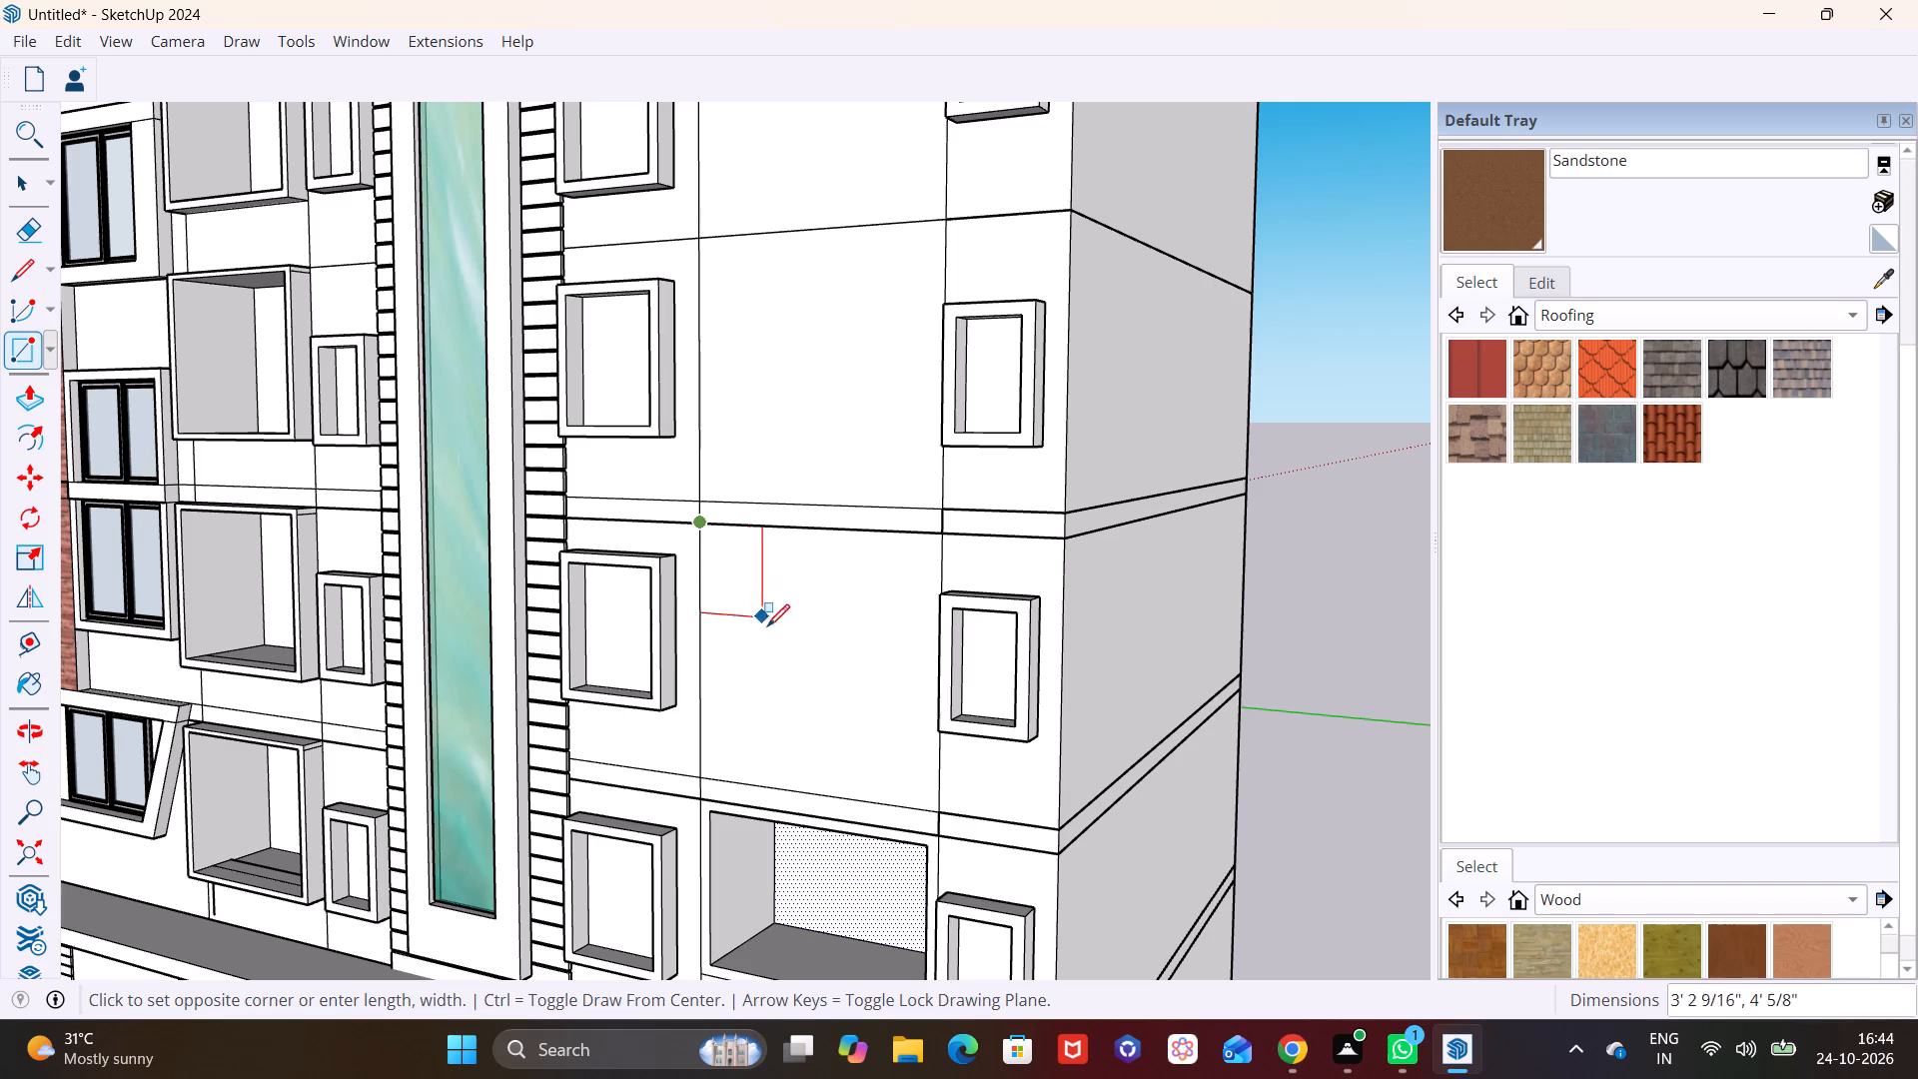
{"action": "left_click", "coordinate": [941, 749]}
Offset the outline of the second floor's rectangle slightly inward to form a narrow border.
{"action": "scroll", "coordinate": [872, 721], "scroll_direction": "down", "scroll_amount": 2}
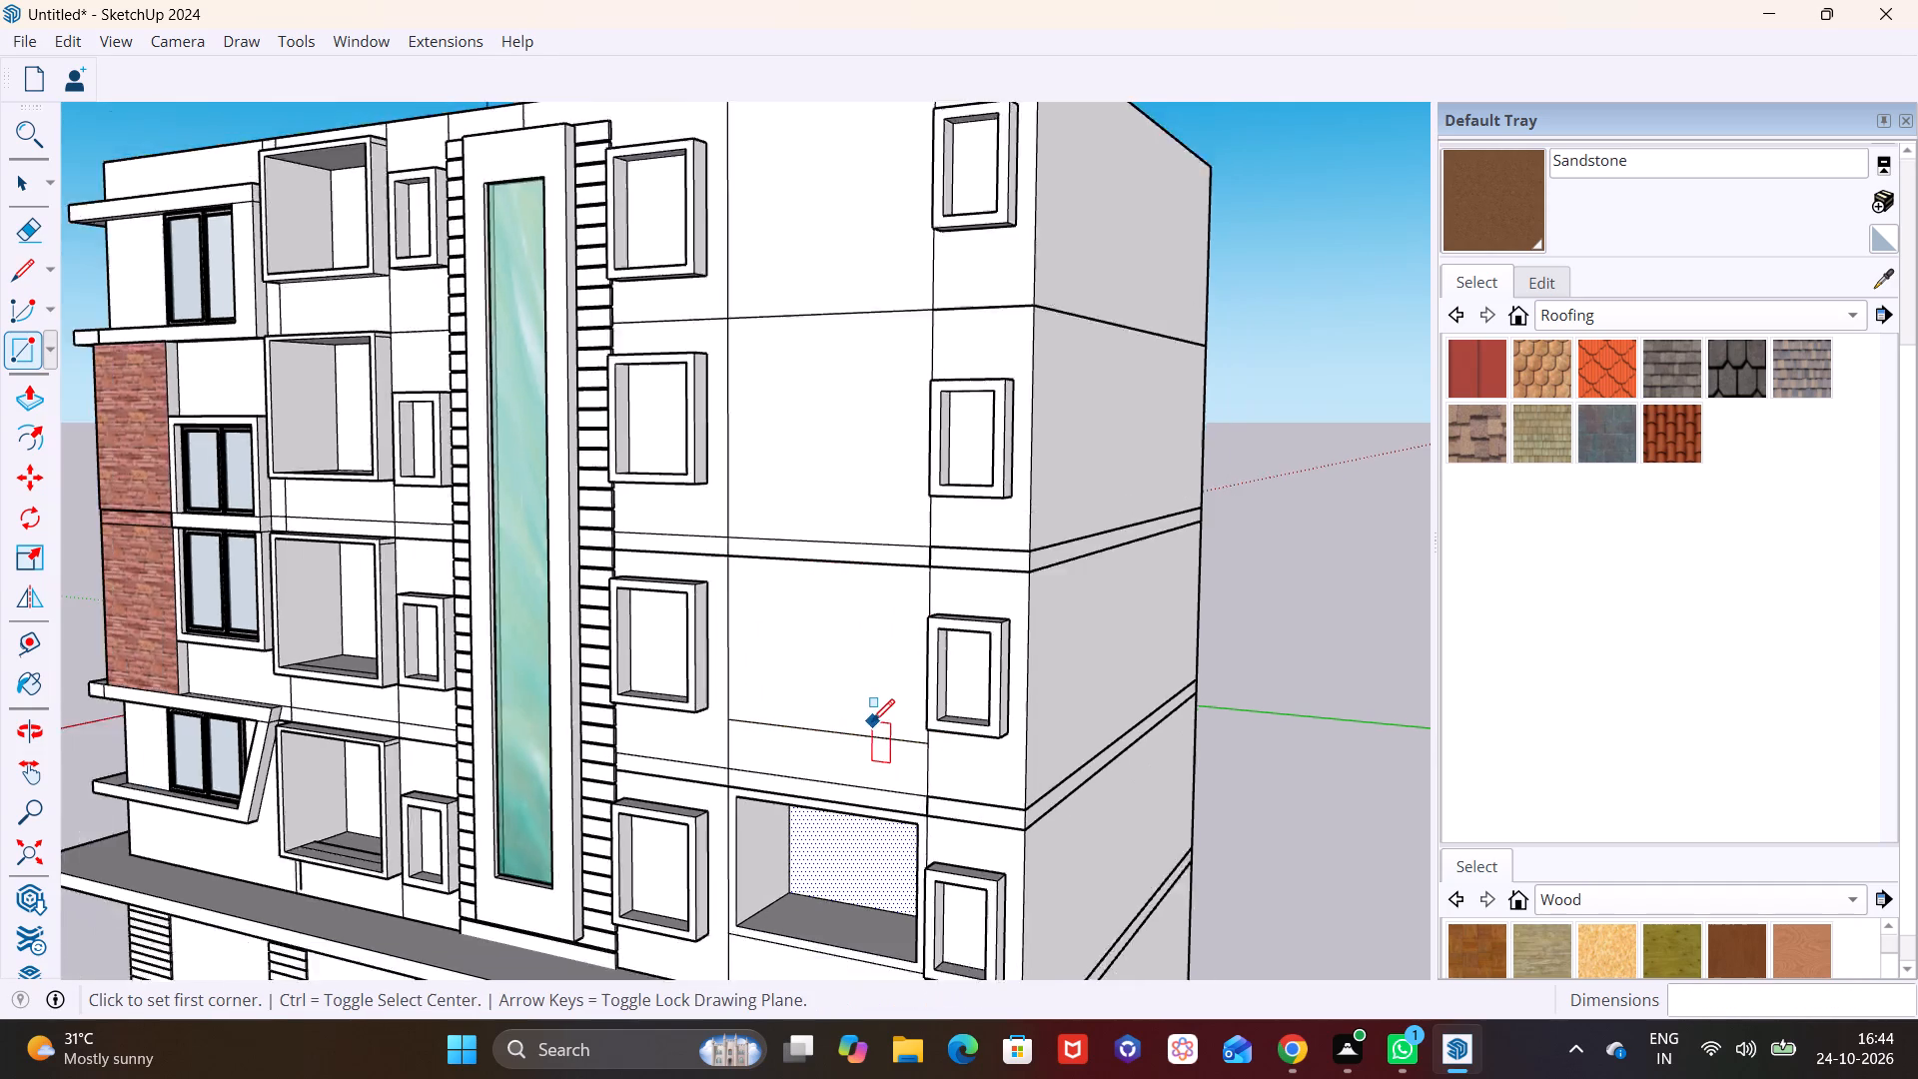
{"action": "scroll", "coordinate": [872, 721], "scroll_direction": "down", "scroll_amount": 4}
{"action": "middle_click_drag", "start_coordinate": [866, 721], "coordinate": [838, 627], "text": "shift"}
{"action": "scroll", "coordinate": [826, 598], "scroll_direction": "up", "scroll_amount": 5}
{"action": "key", "text": "space"}
{"action": "left_click", "coordinate": [828, 568]}
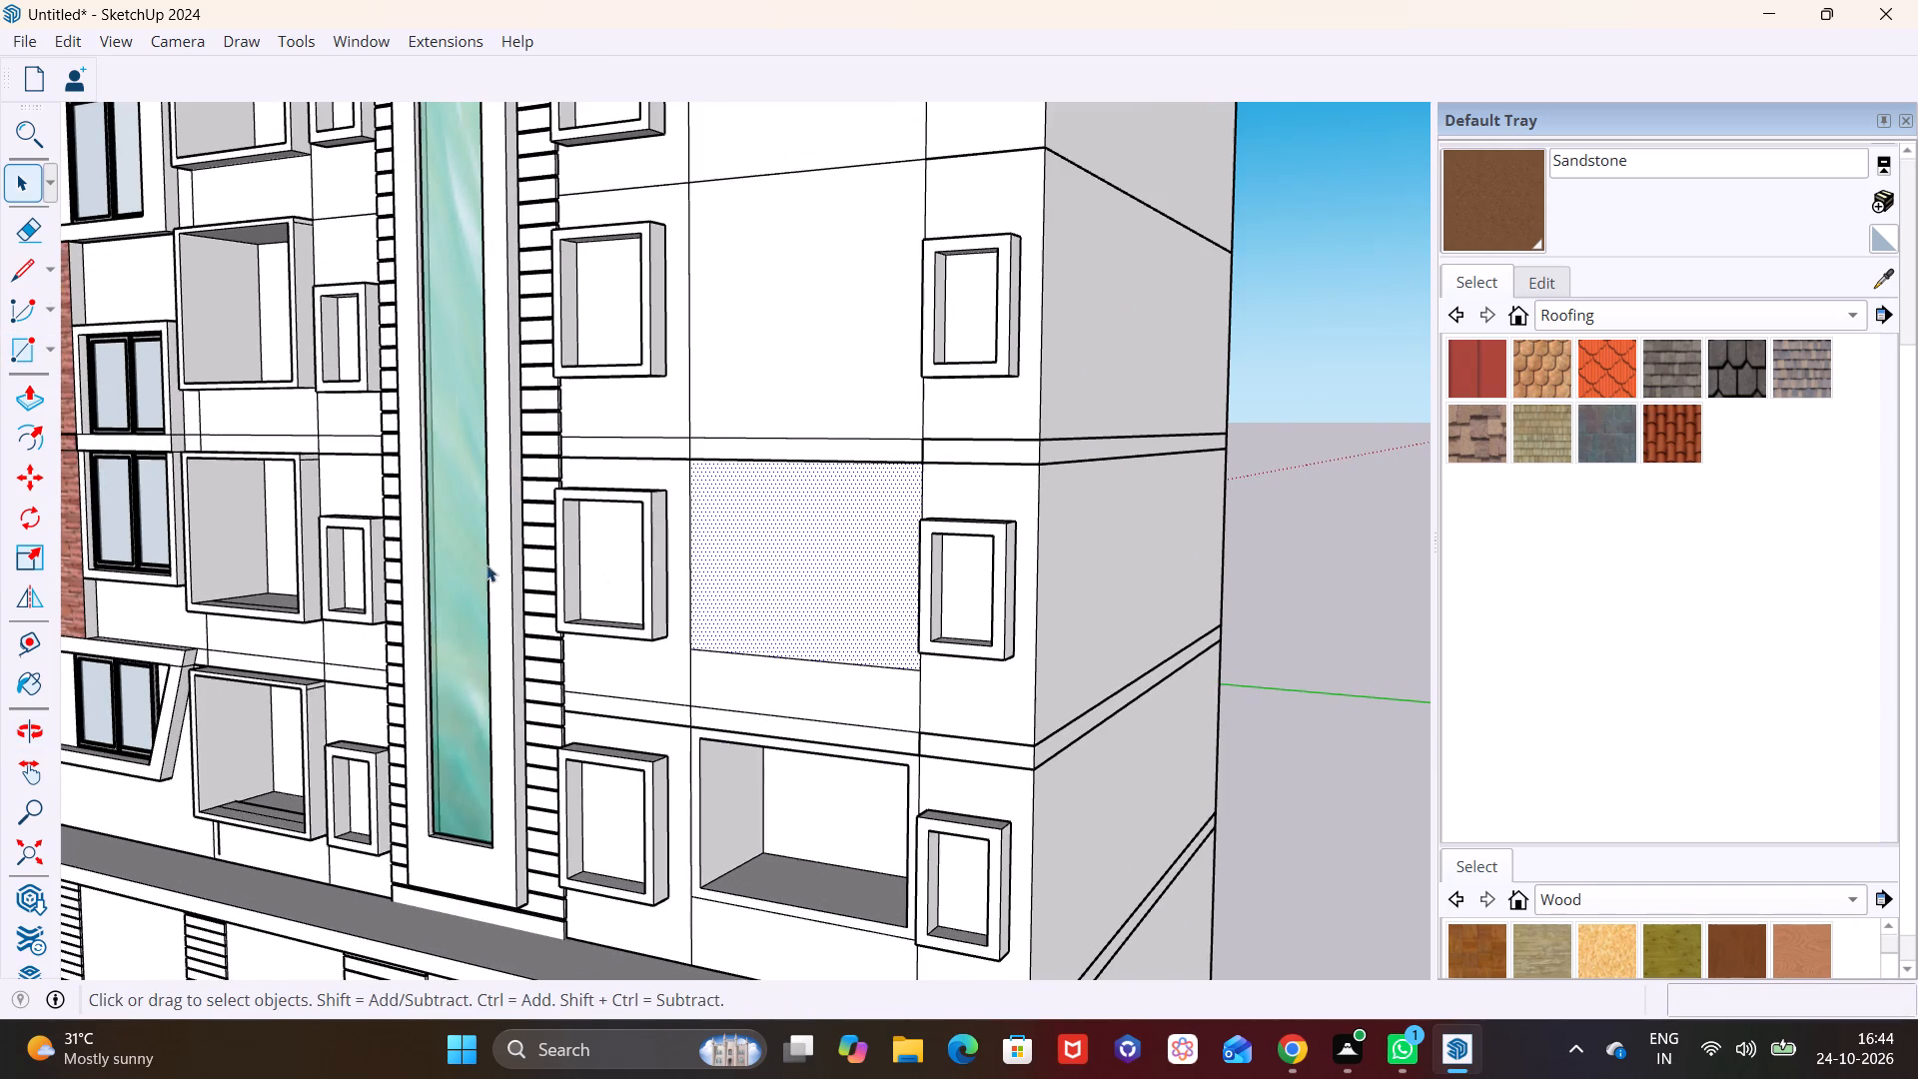
{"action": "left_click", "coordinate": [37, 437]}
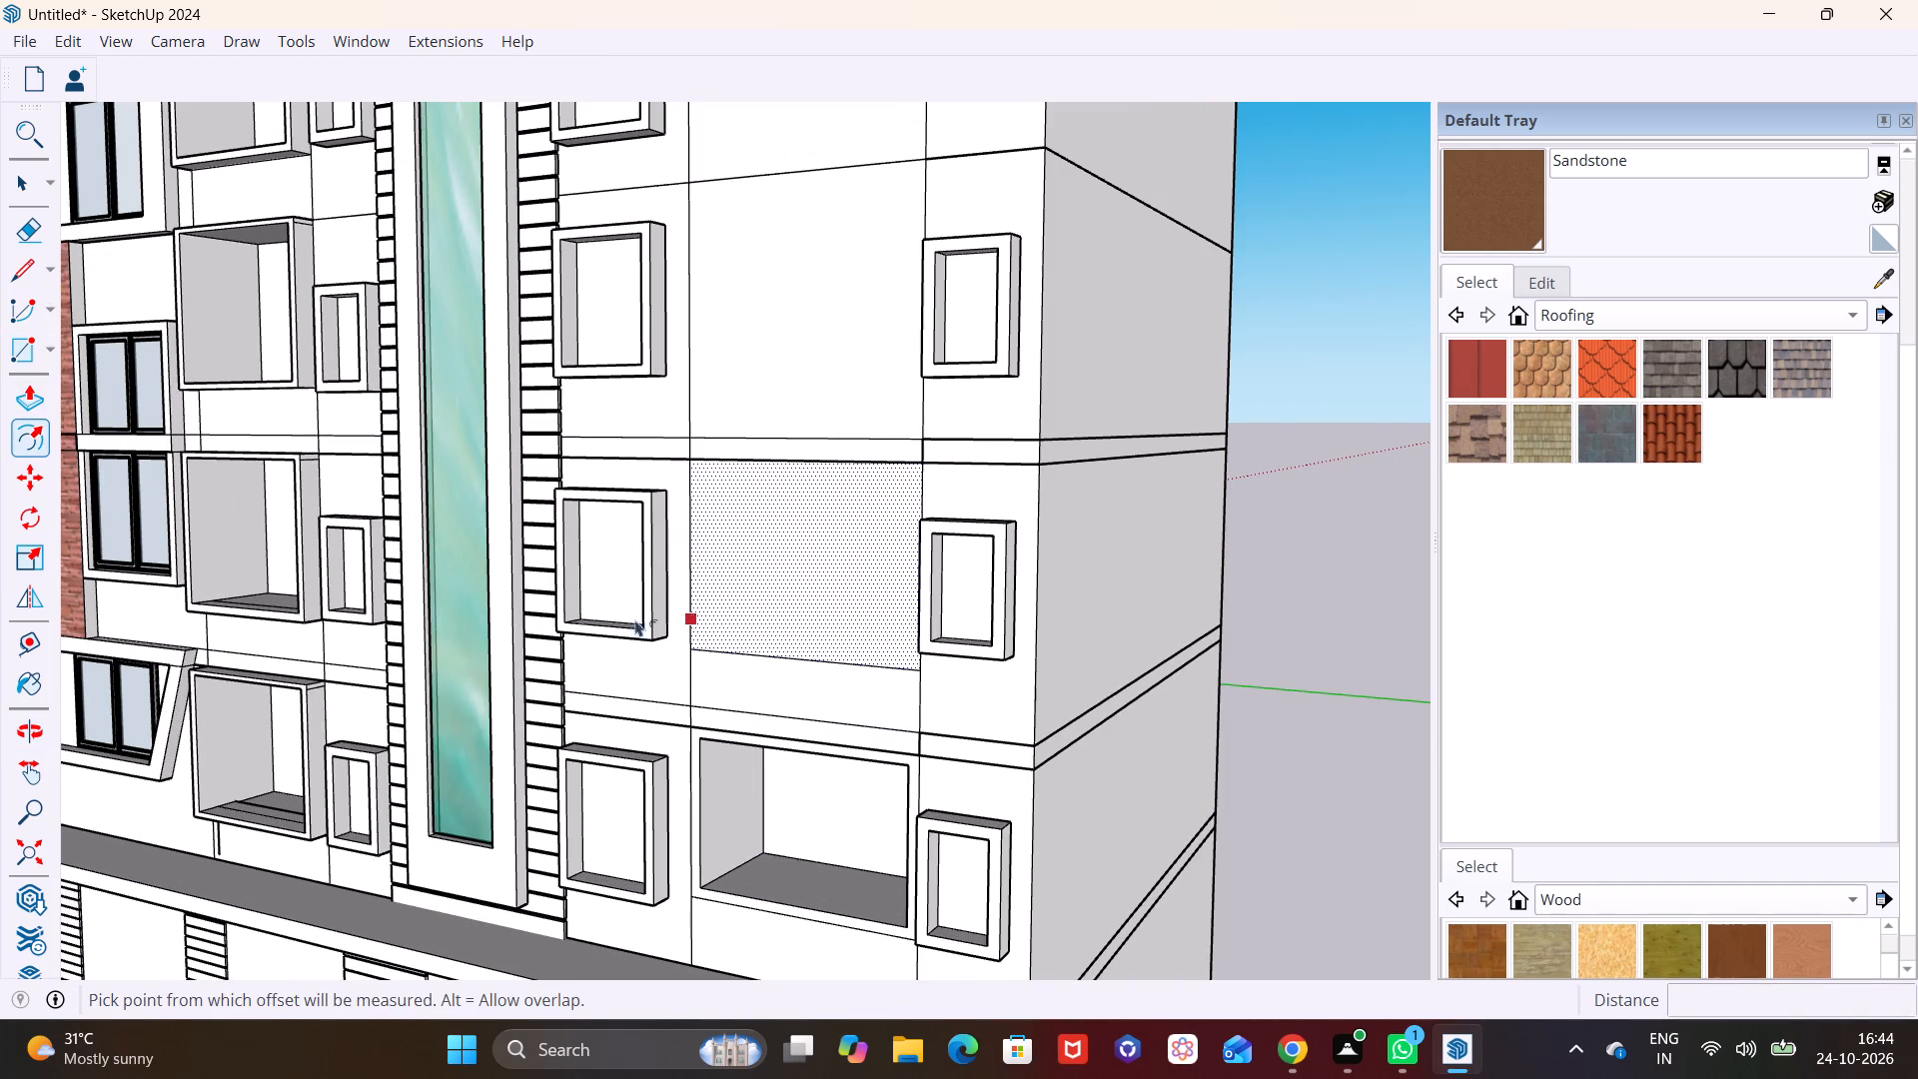
{"action": "left_click", "coordinate": [765, 590]}
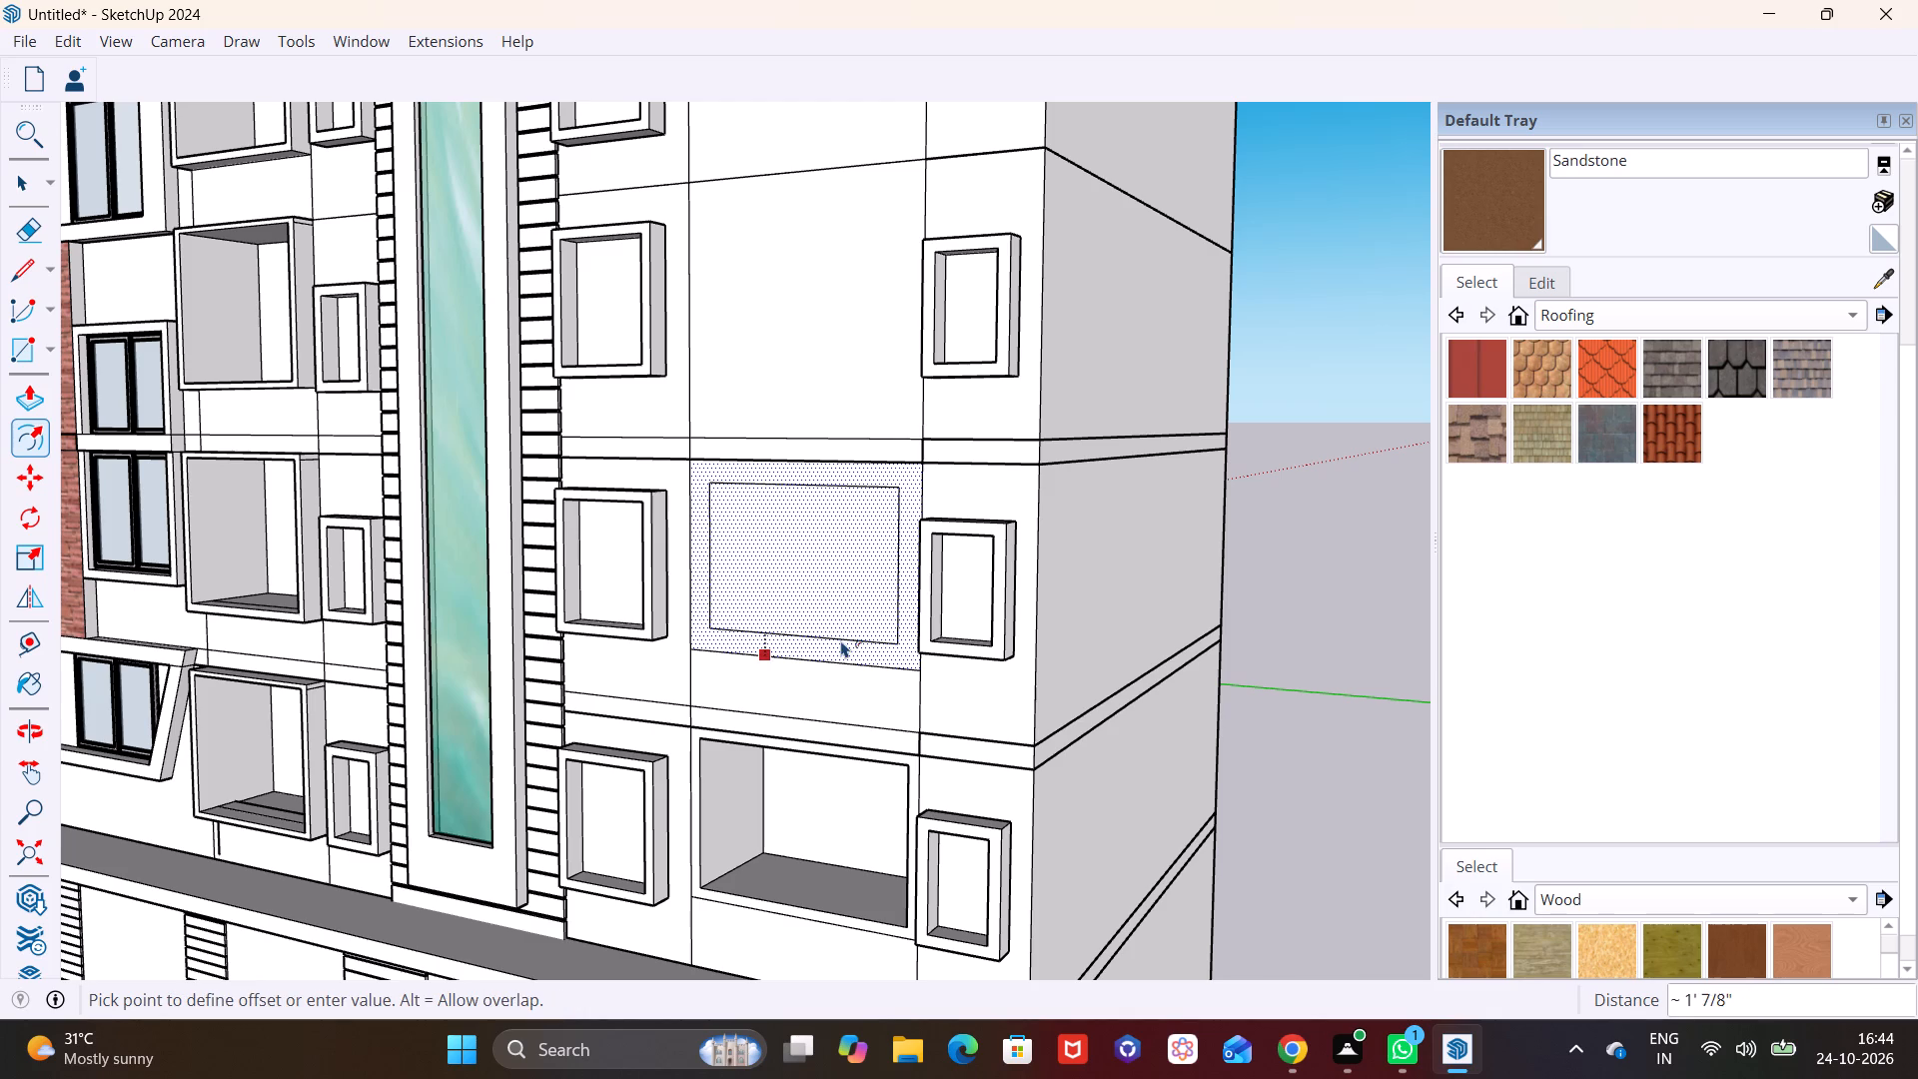
{"action": "left_click", "coordinate": [845, 647]}
{"action": "key", "text": "space"}
Push/Pull the second floor's inner panel into the wall by 3' 4 1/4", plus a further 1' 1 3/8".
{"action": "left_click", "coordinate": [837, 612]}
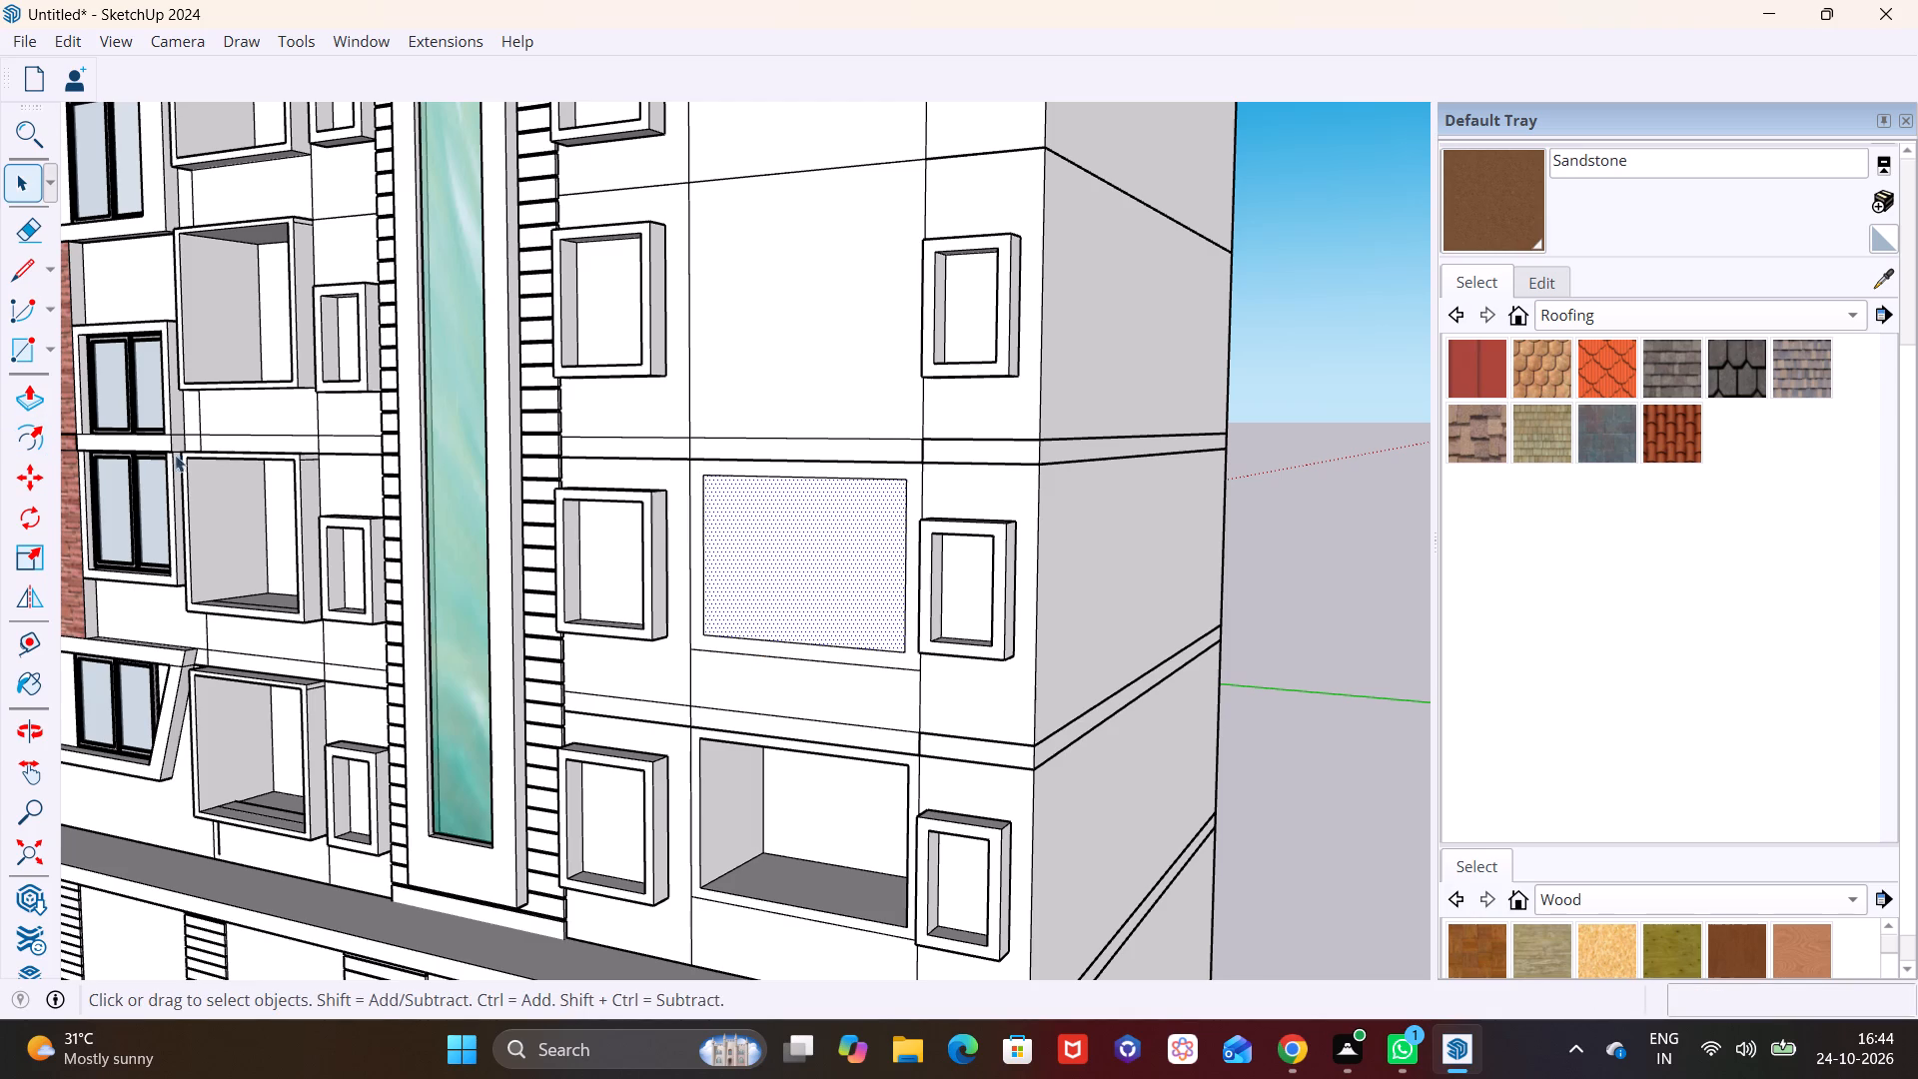
{"action": "left_click", "coordinate": [20, 400]}
{"action": "middle_click_drag", "start_coordinate": [875, 754], "coordinate": [734, 789]}
{"action": "left_click", "coordinate": [646, 621]}
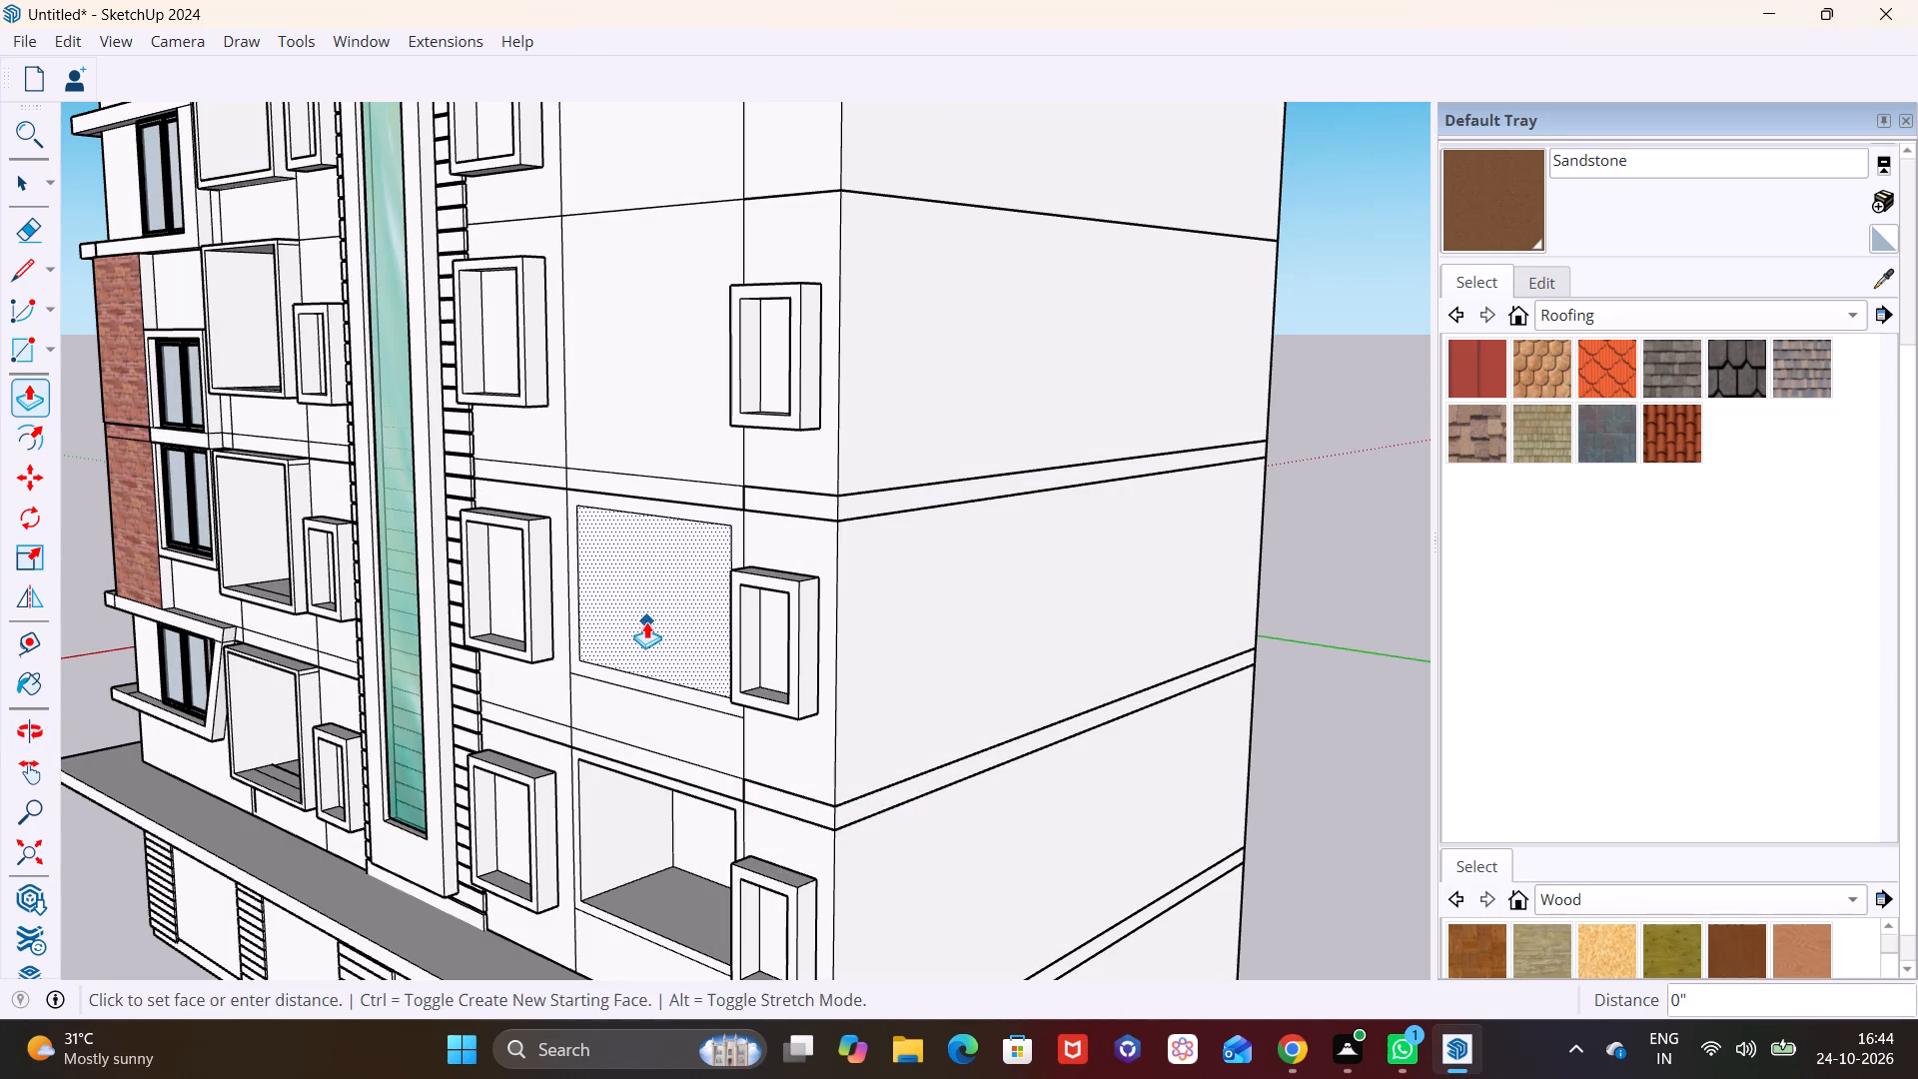
{"action": "left_click", "coordinate": [698, 601]}
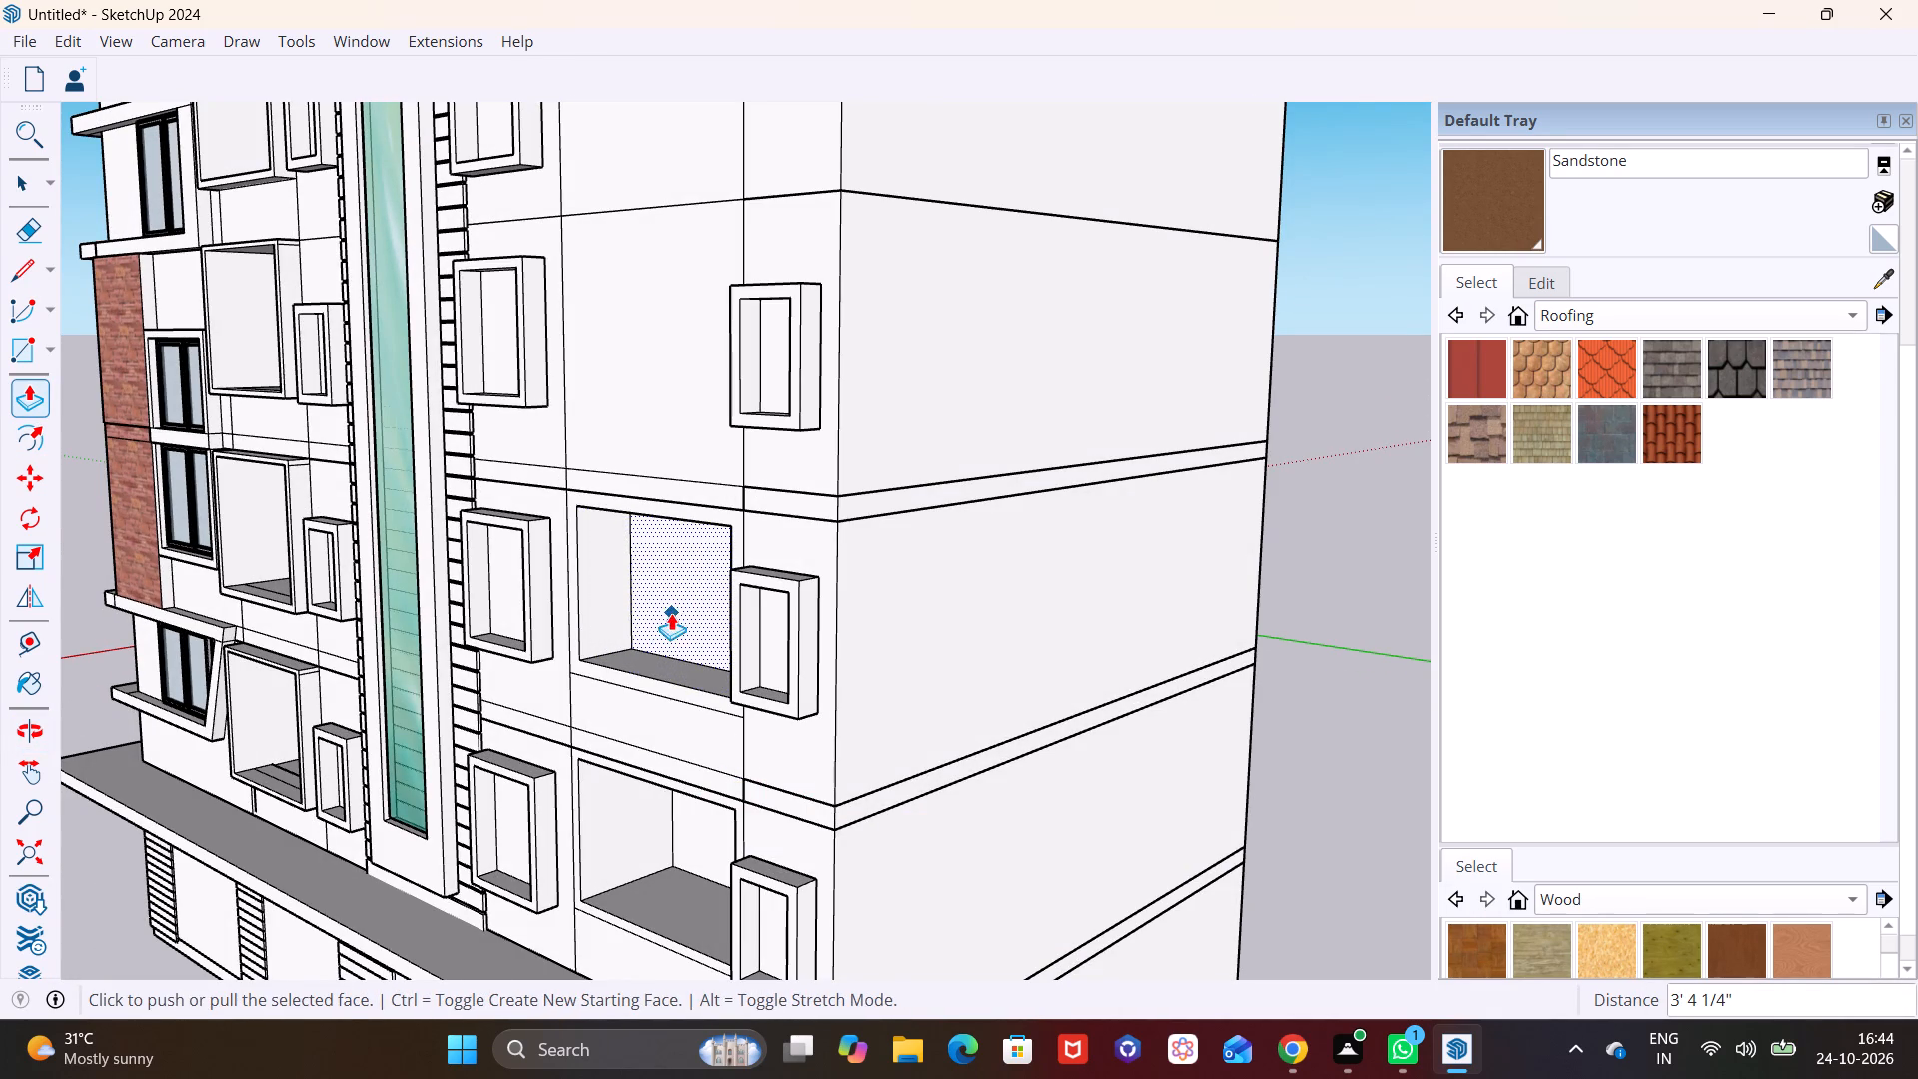
{"action": "left_click", "coordinate": [671, 611]}
{"action": "left_click", "coordinate": [687, 605]}
Draw a rectangle about 9' 6" high between the vertical lines on the third floor above the canopy, starting at that floor's top line.
{"action": "scroll", "coordinate": [651, 649], "scroll_direction": "down", "scroll_amount": 5}
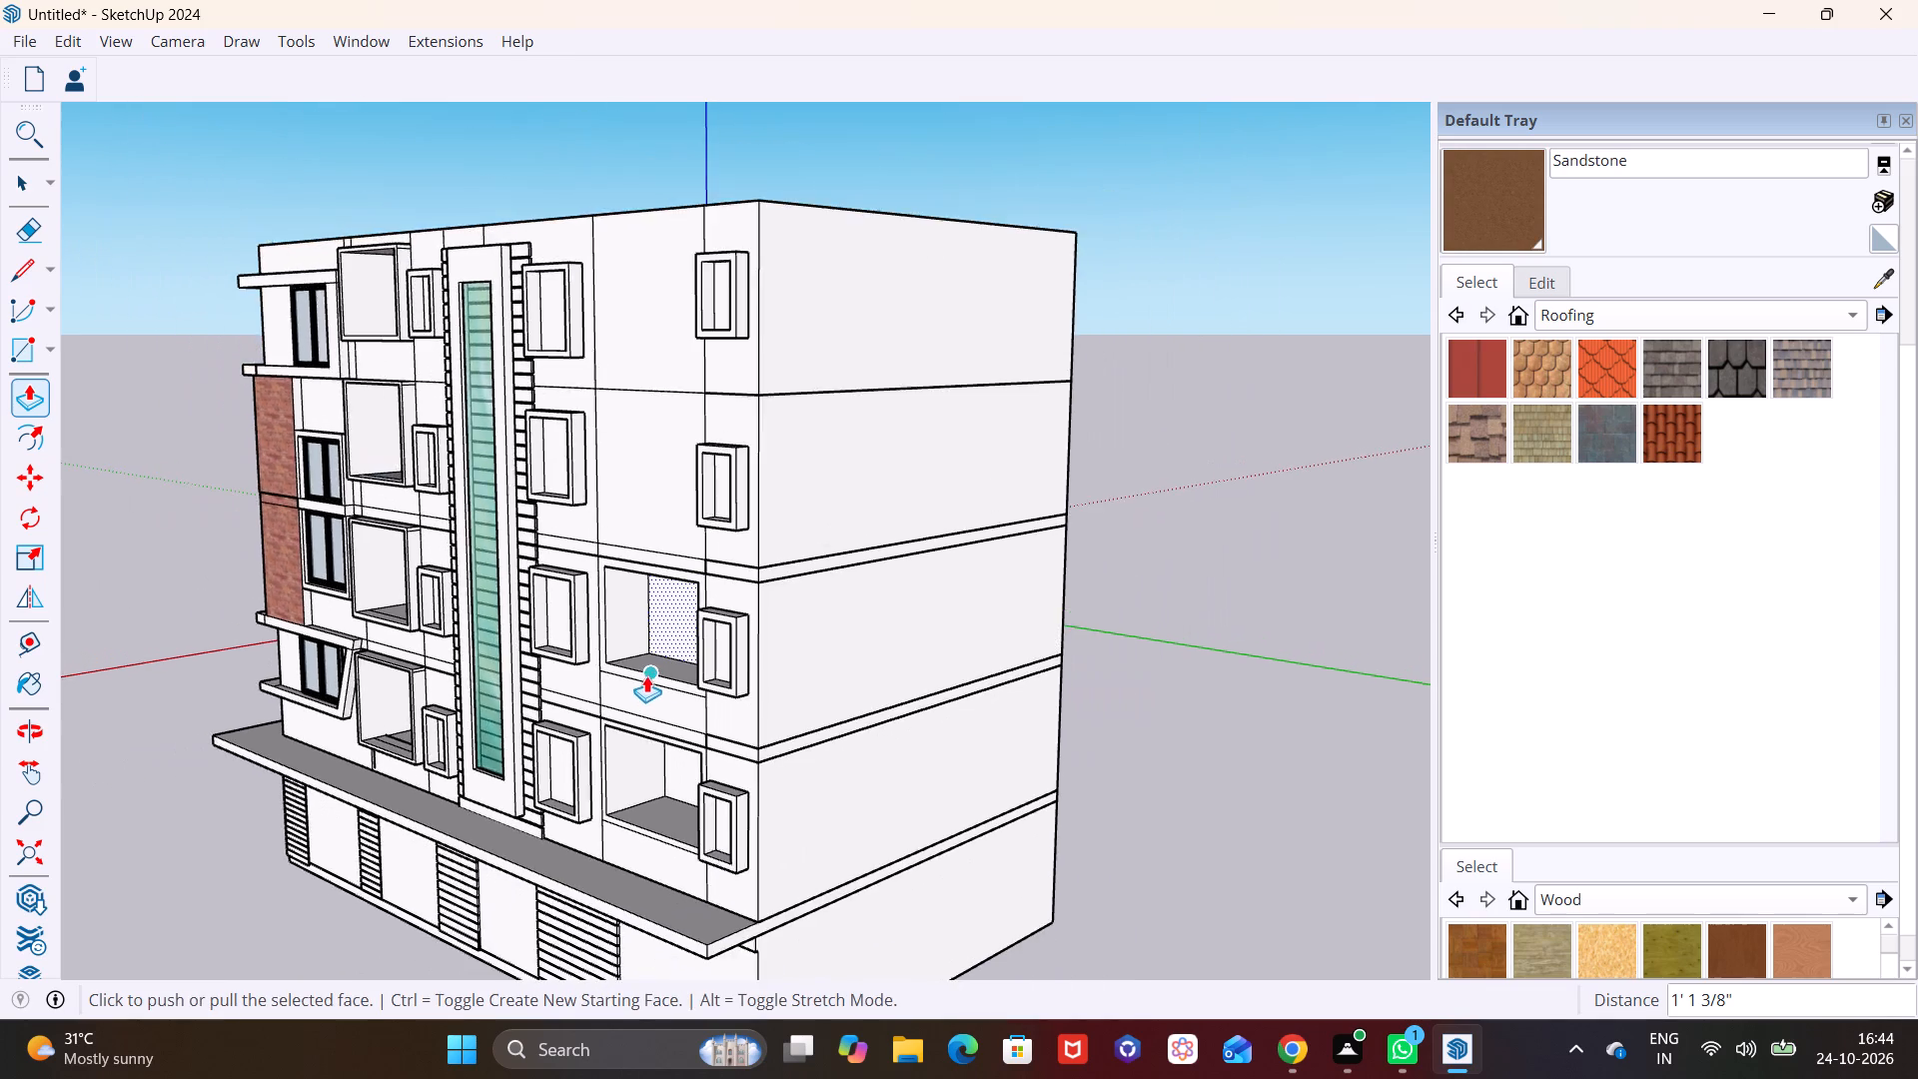
{"action": "middle_click_drag", "start_coordinate": [646, 675], "coordinate": [843, 588]}
{"action": "middle_click_drag", "start_coordinate": [838, 628], "coordinate": [762, 822]}
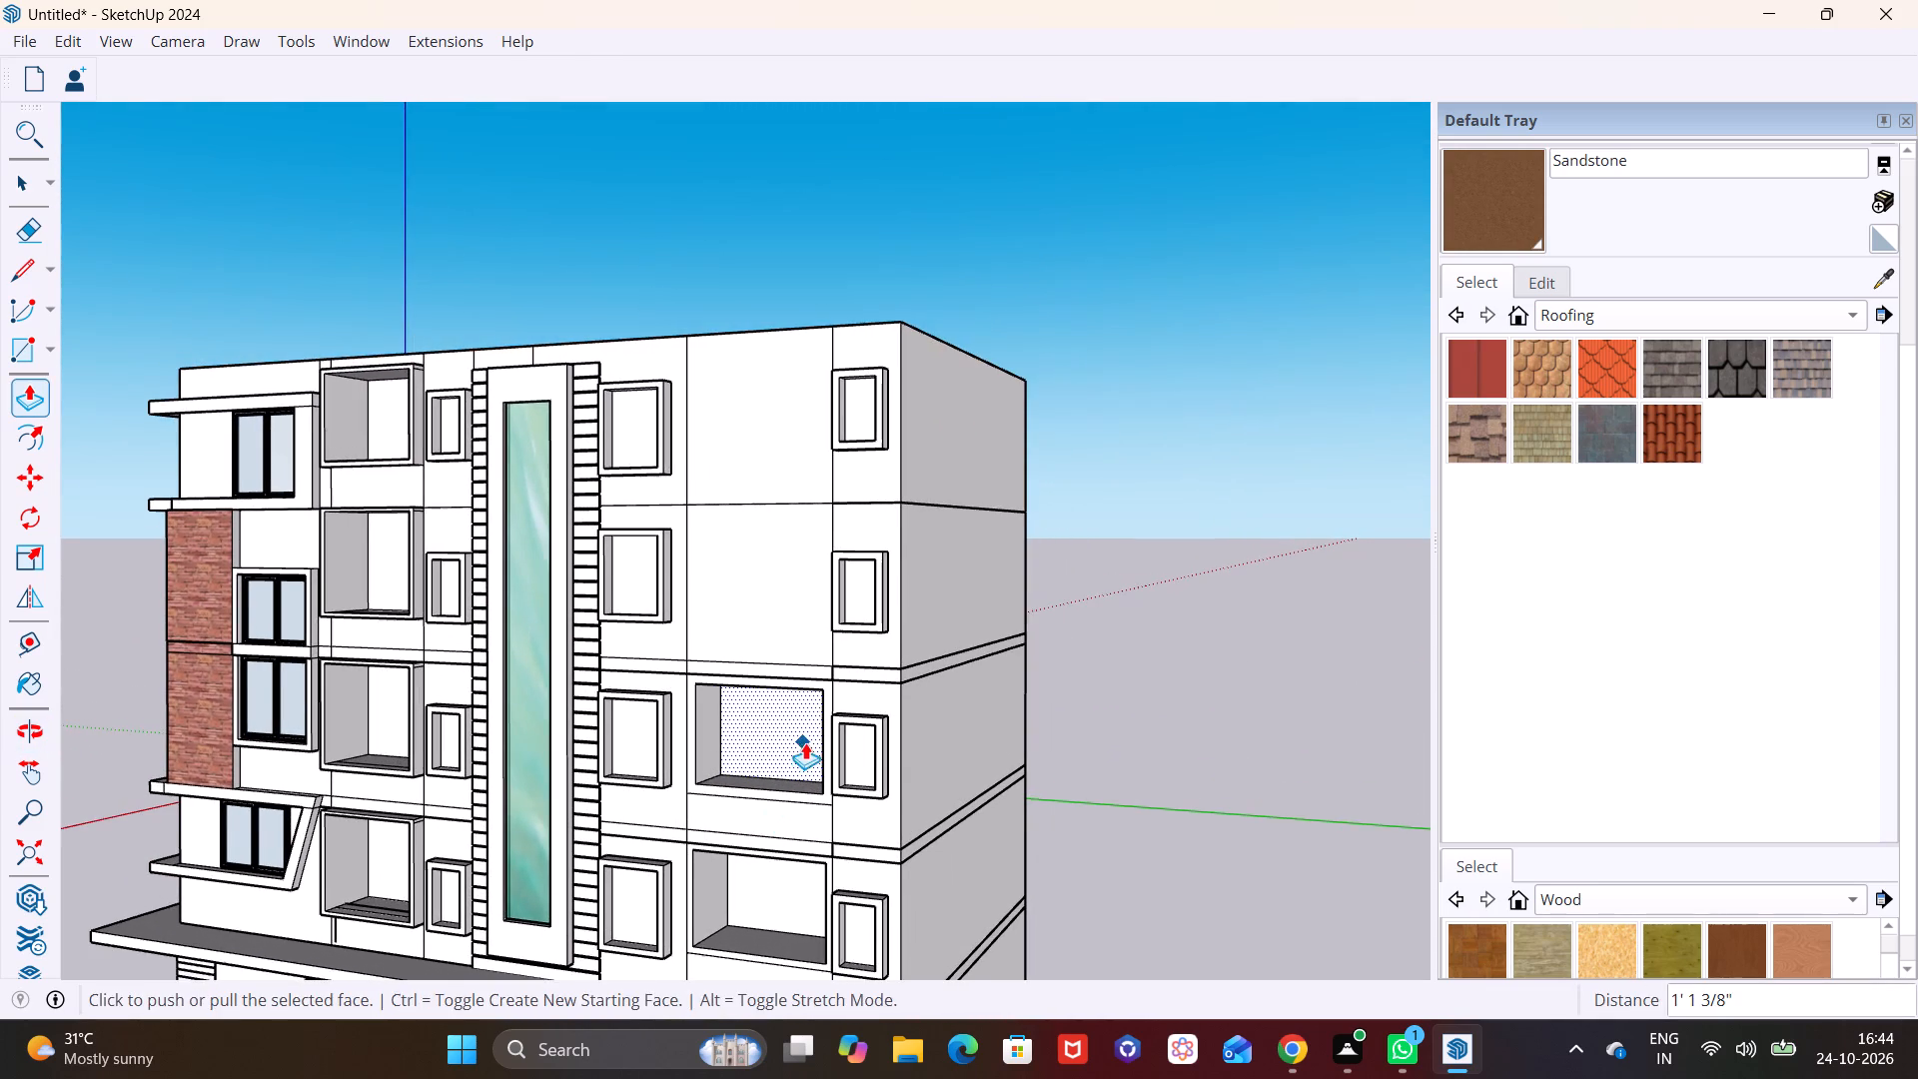
{"action": "middle_click_drag", "start_coordinate": [780, 756], "coordinate": [735, 808], "text": "shift"}
{"action": "middle_click_drag", "start_coordinate": [694, 800], "coordinate": [637, 823]}
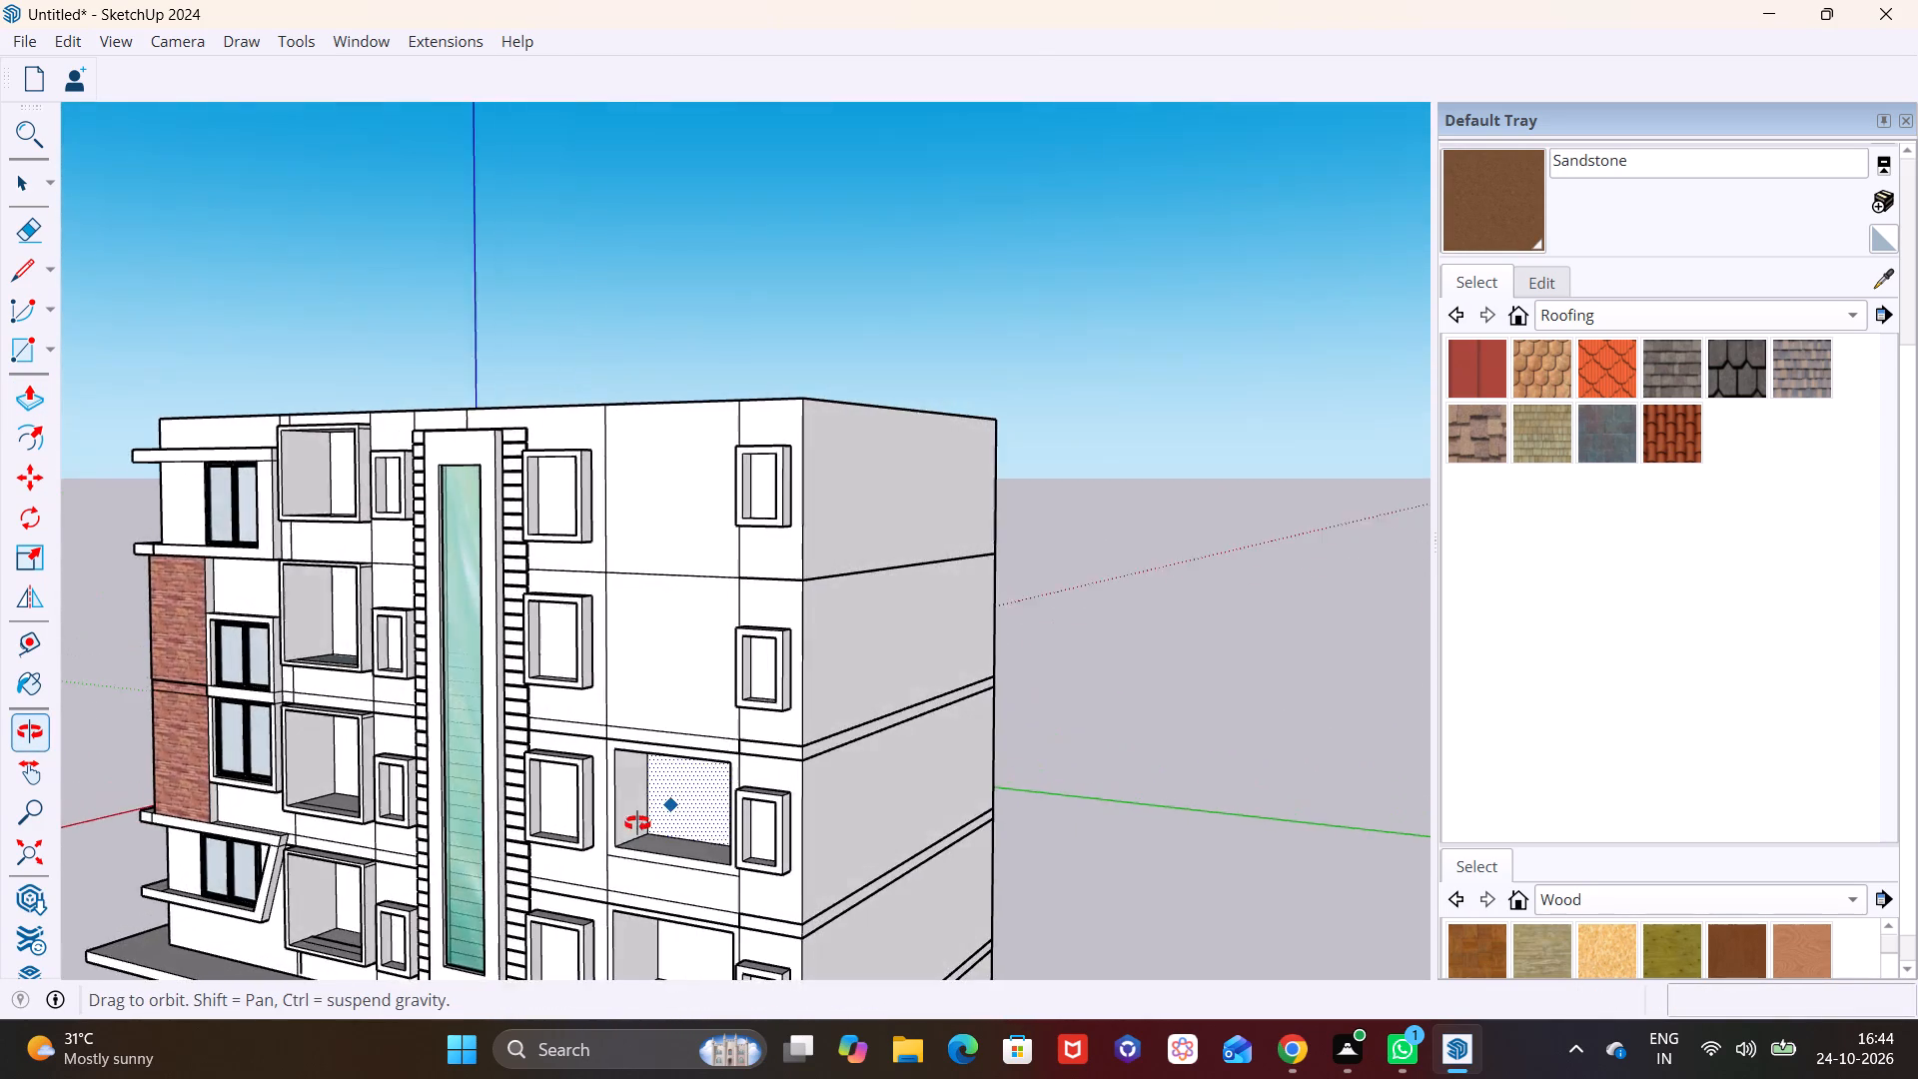
{"action": "middle_click_drag", "start_coordinate": [637, 823], "coordinate": [644, 814]}
{"action": "scroll", "coordinate": [696, 713], "scroll_direction": "up", "scroll_amount": 4}
{"action": "middle_click_drag", "start_coordinate": [688, 729], "coordinate": [638, 817], "text": "shift"}
{"action": "key", "text": "space"}
{"action": "left_click", "coordinate": [629, 727]}
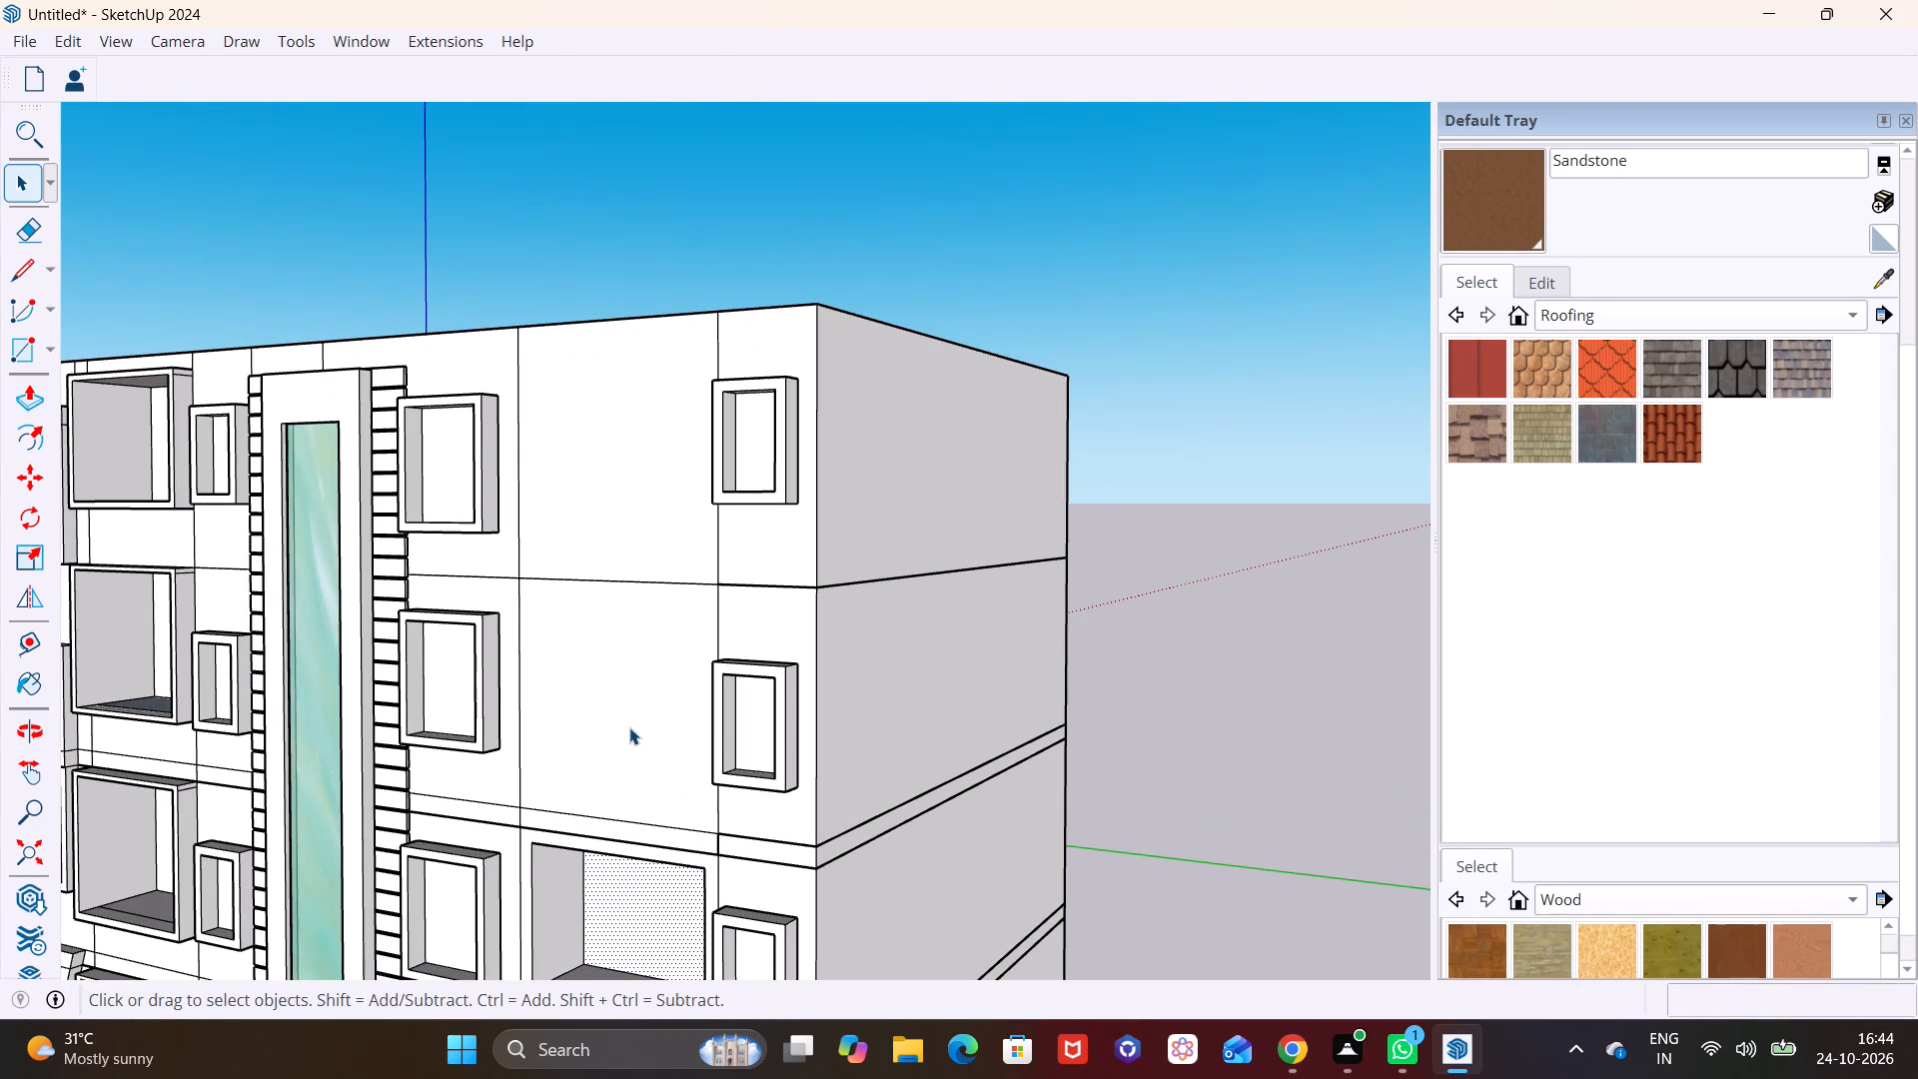
{"action": "scroll", "coordinate": [623, 721], "scroll_direction": "down", "scroll_amount": 2}
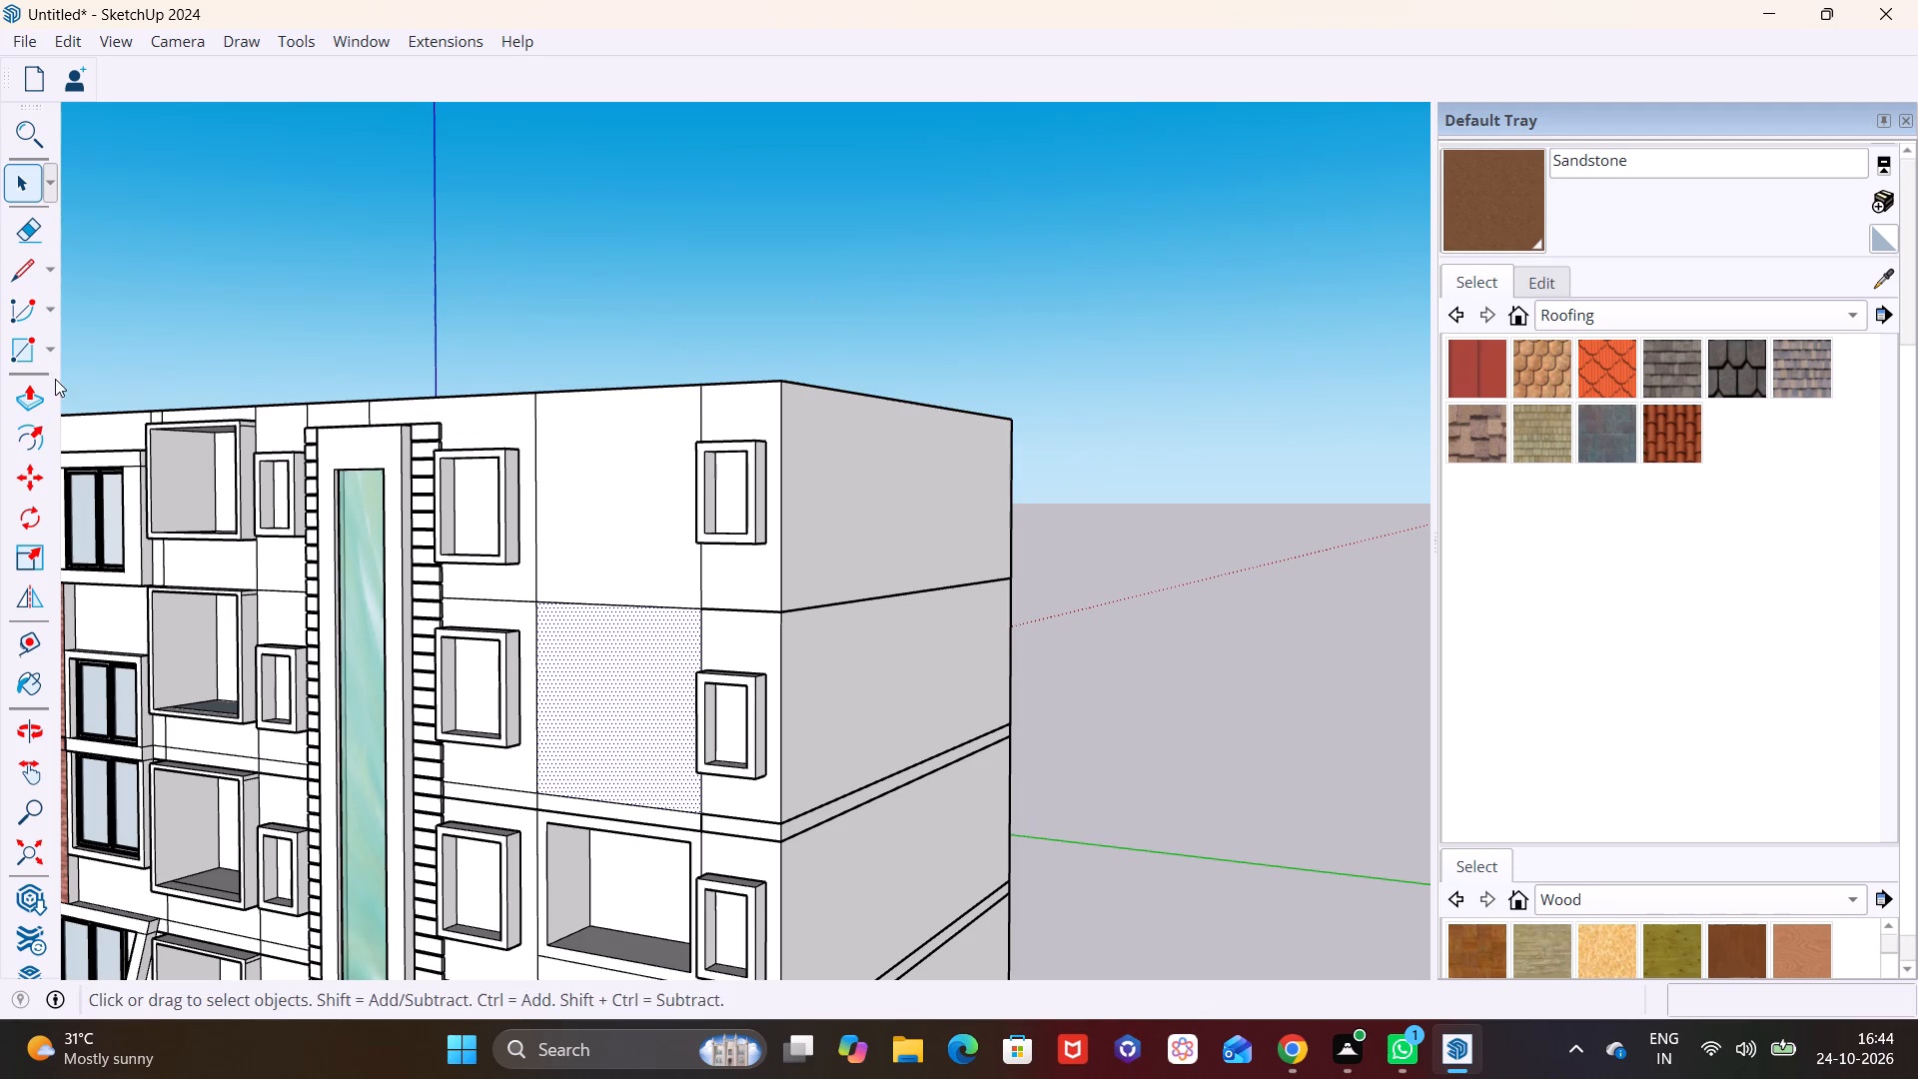
{"action": "left_click", "coordinate": [50, 348]}
{"action": "left_click", "coordinate": [50, 387]}
{"action": "middle_click_drag", "start_coordinate": [648, 778], "coordinate": [846, 809]}
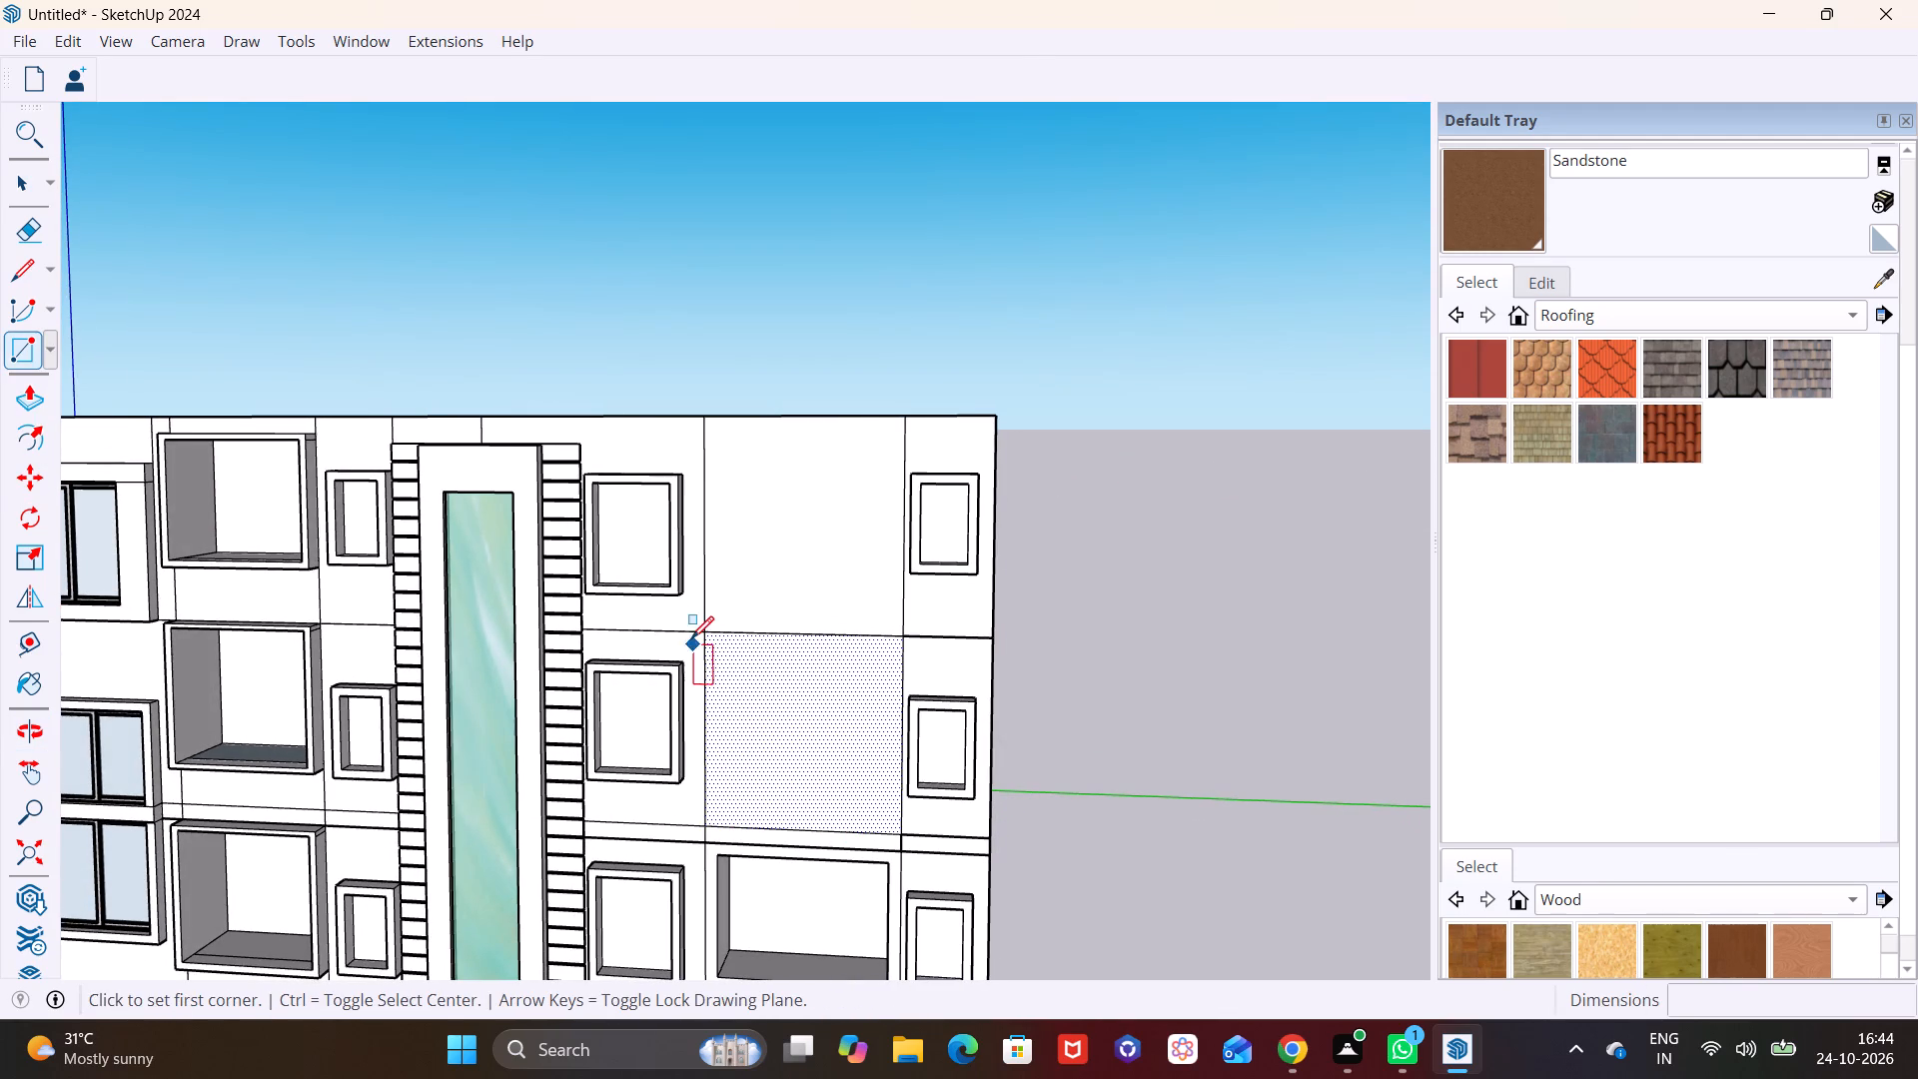
{"action": "left_click", "coordinate": [703, 637]}
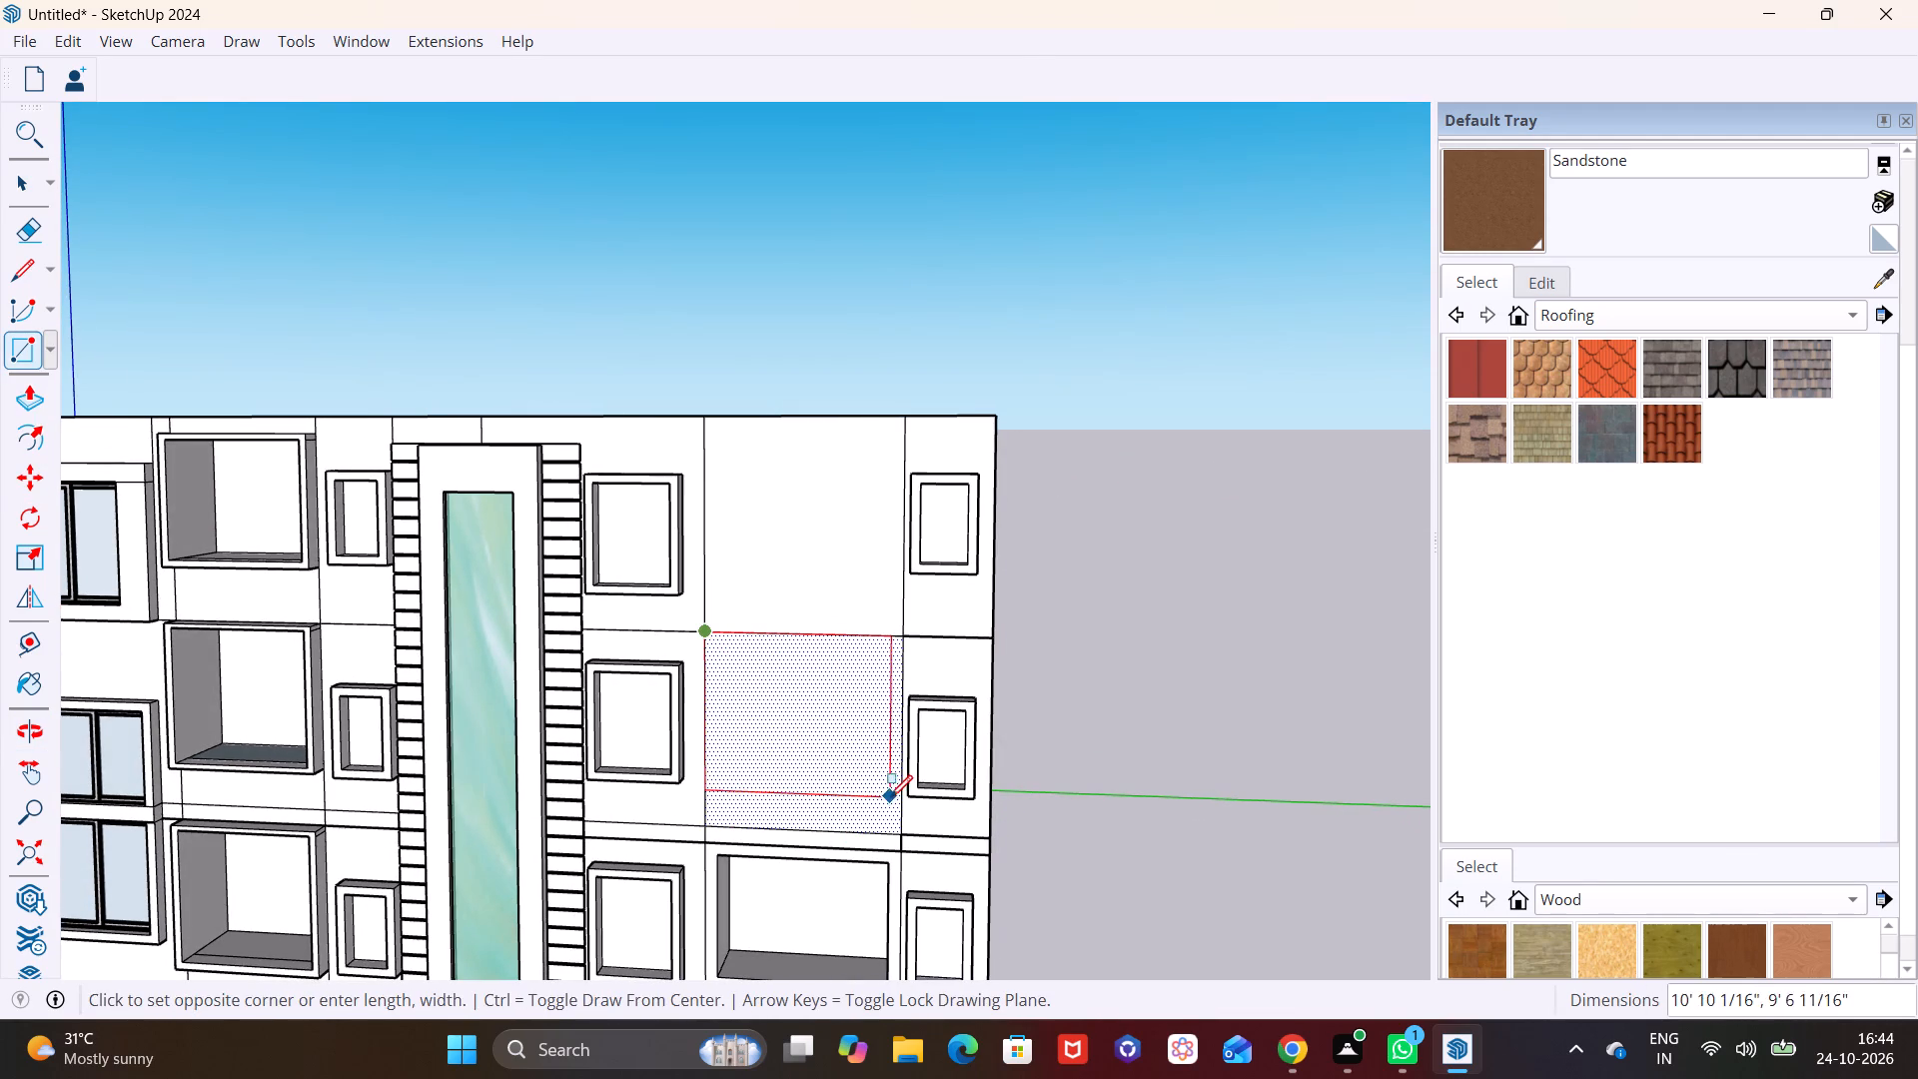
{"action": "left_click", "coordinate": [896, 795]}
{"action": "key", "text": "space"}
Offset the outline of the third floor's rectangle inward by about 9 1/2".
{"action": "left_click", "coordinate": [799, 729]}
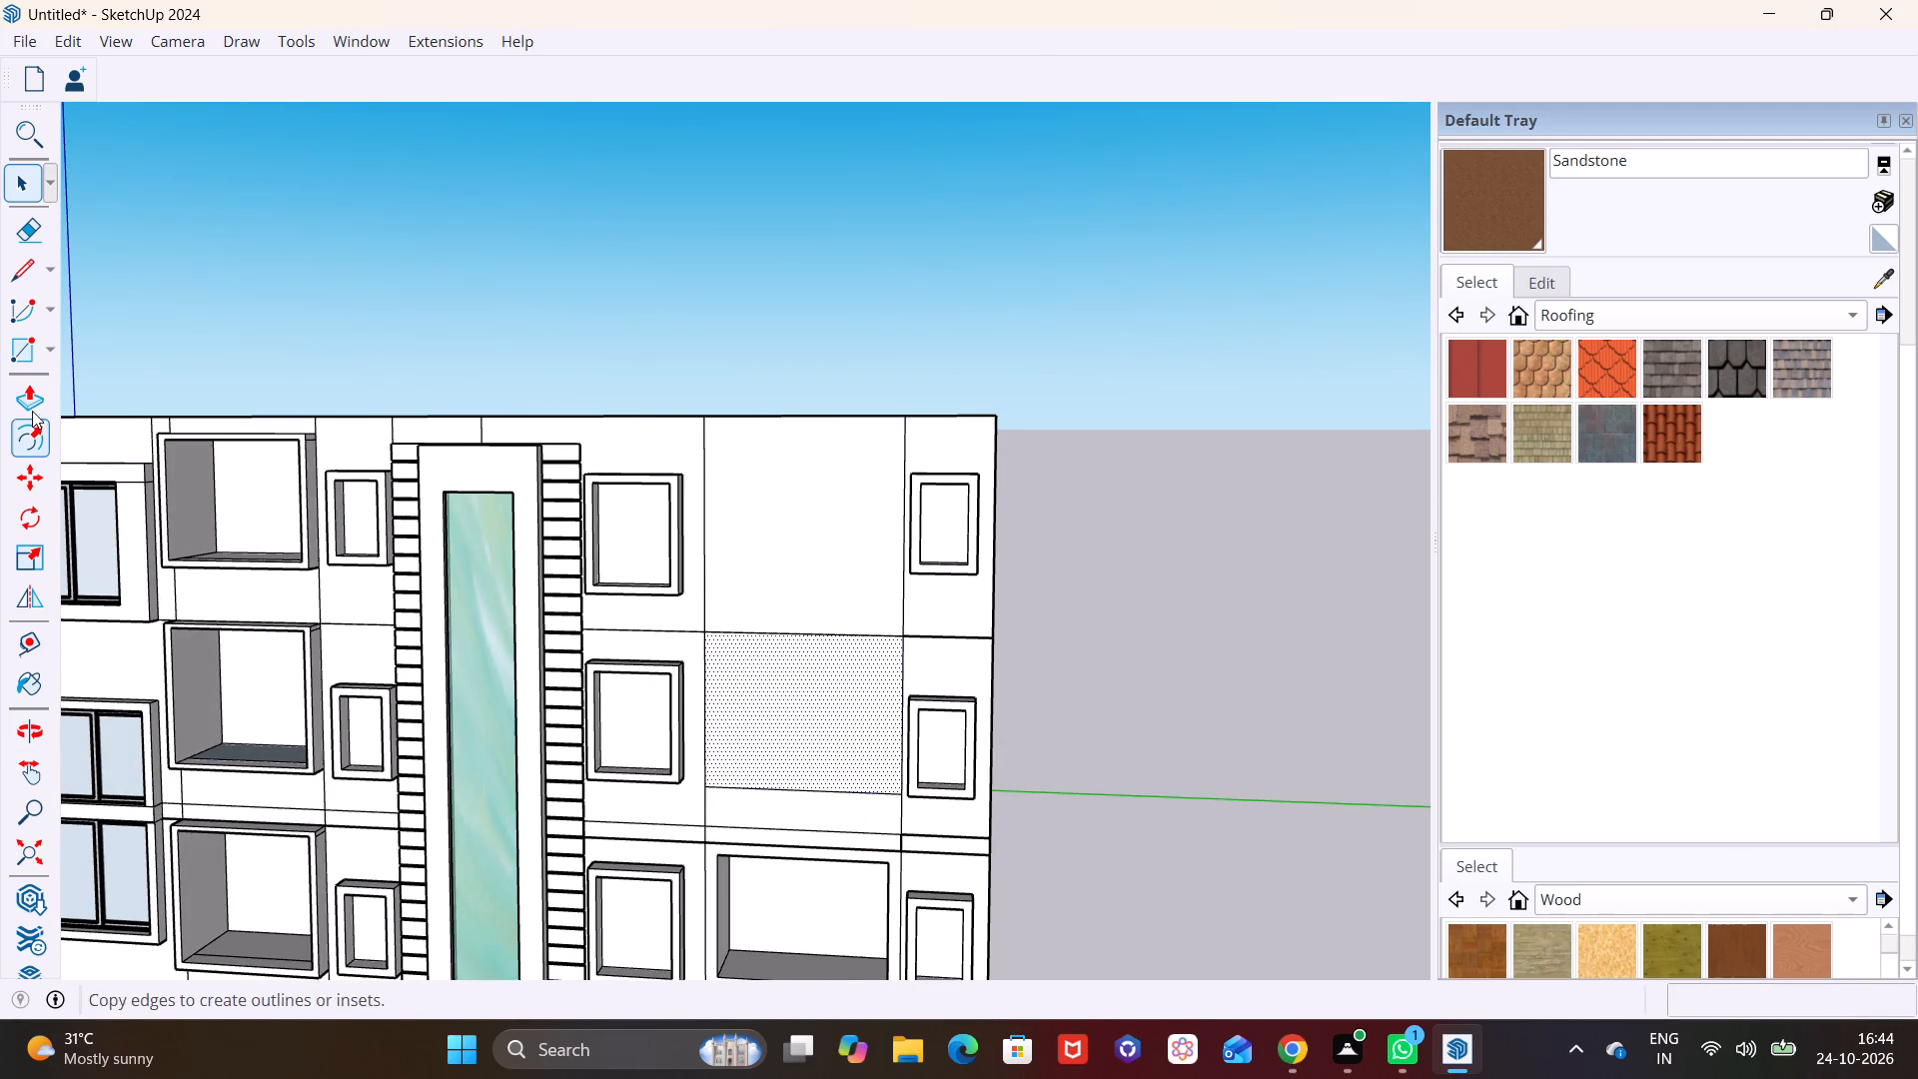
{"action": "left_click", "coordinate": [22, 449]}
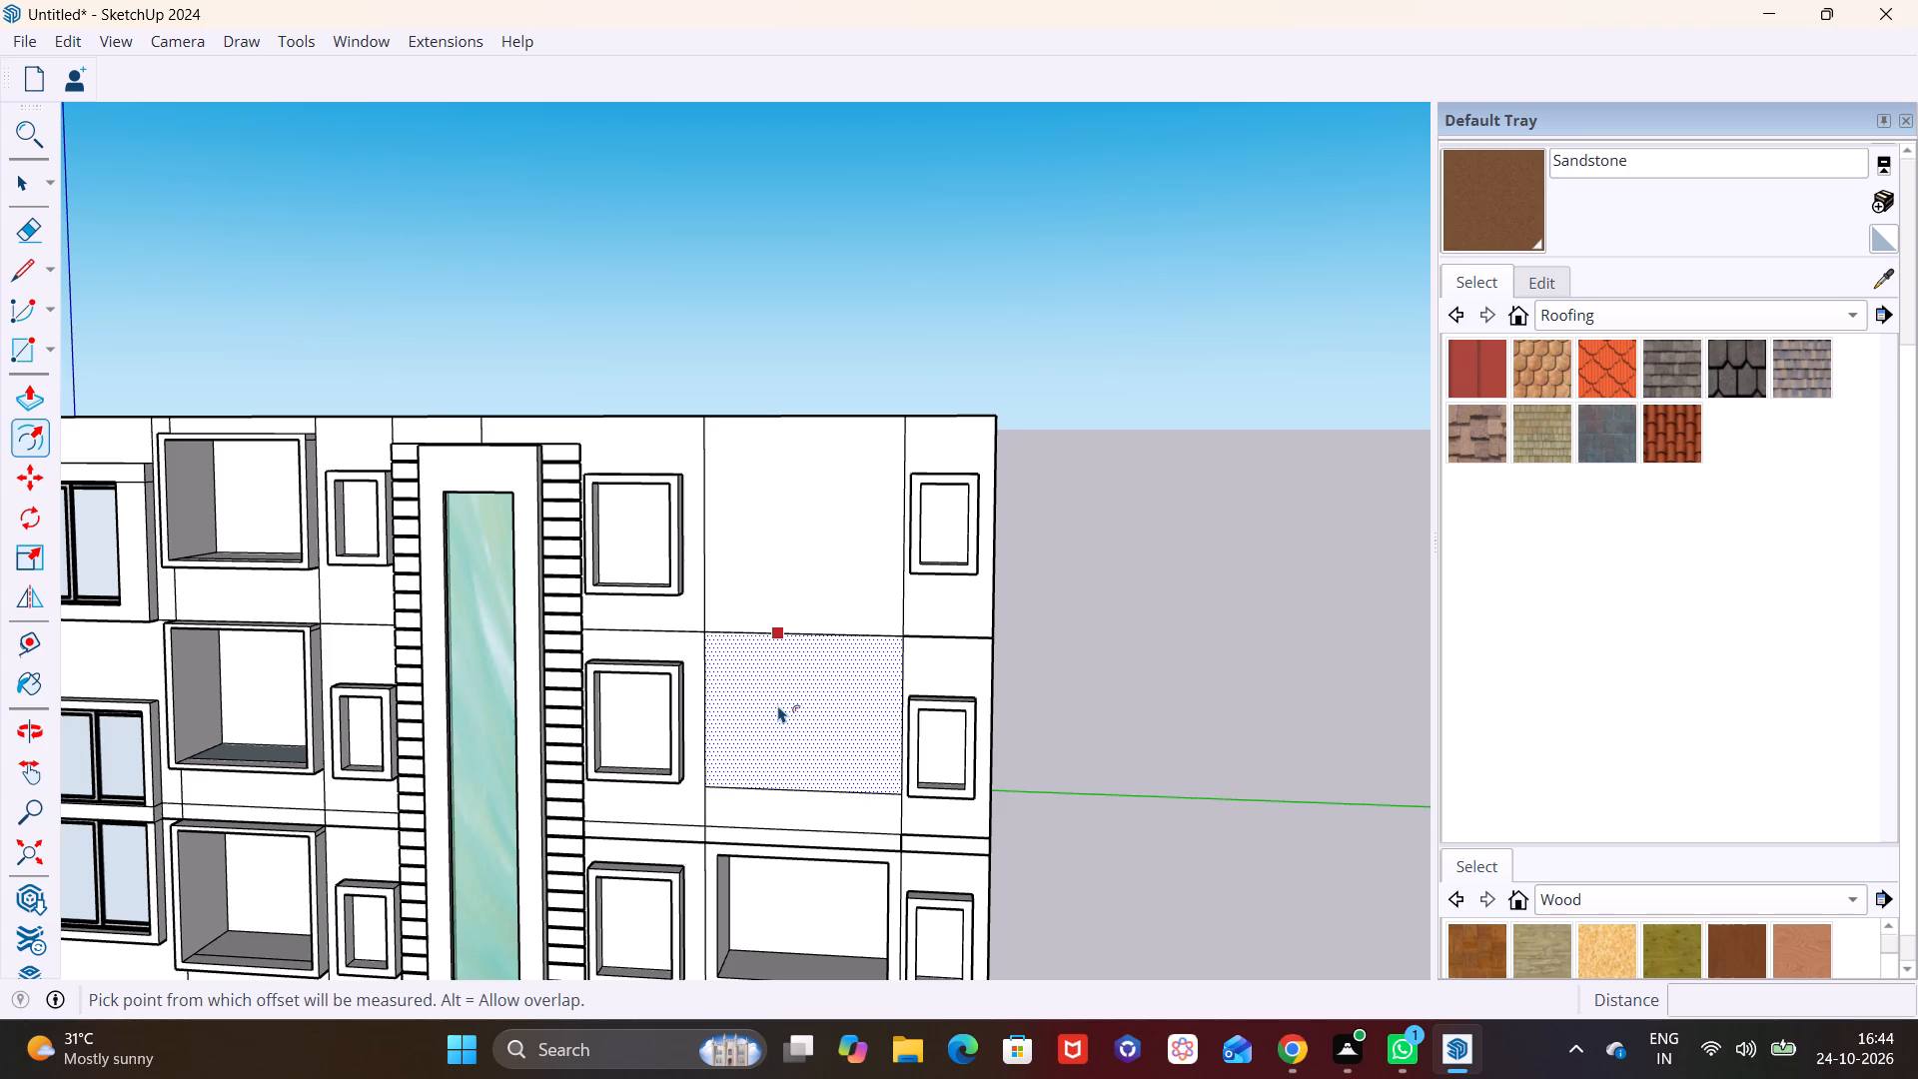
{"action": "left_click", "coordinate": [778, 705]}
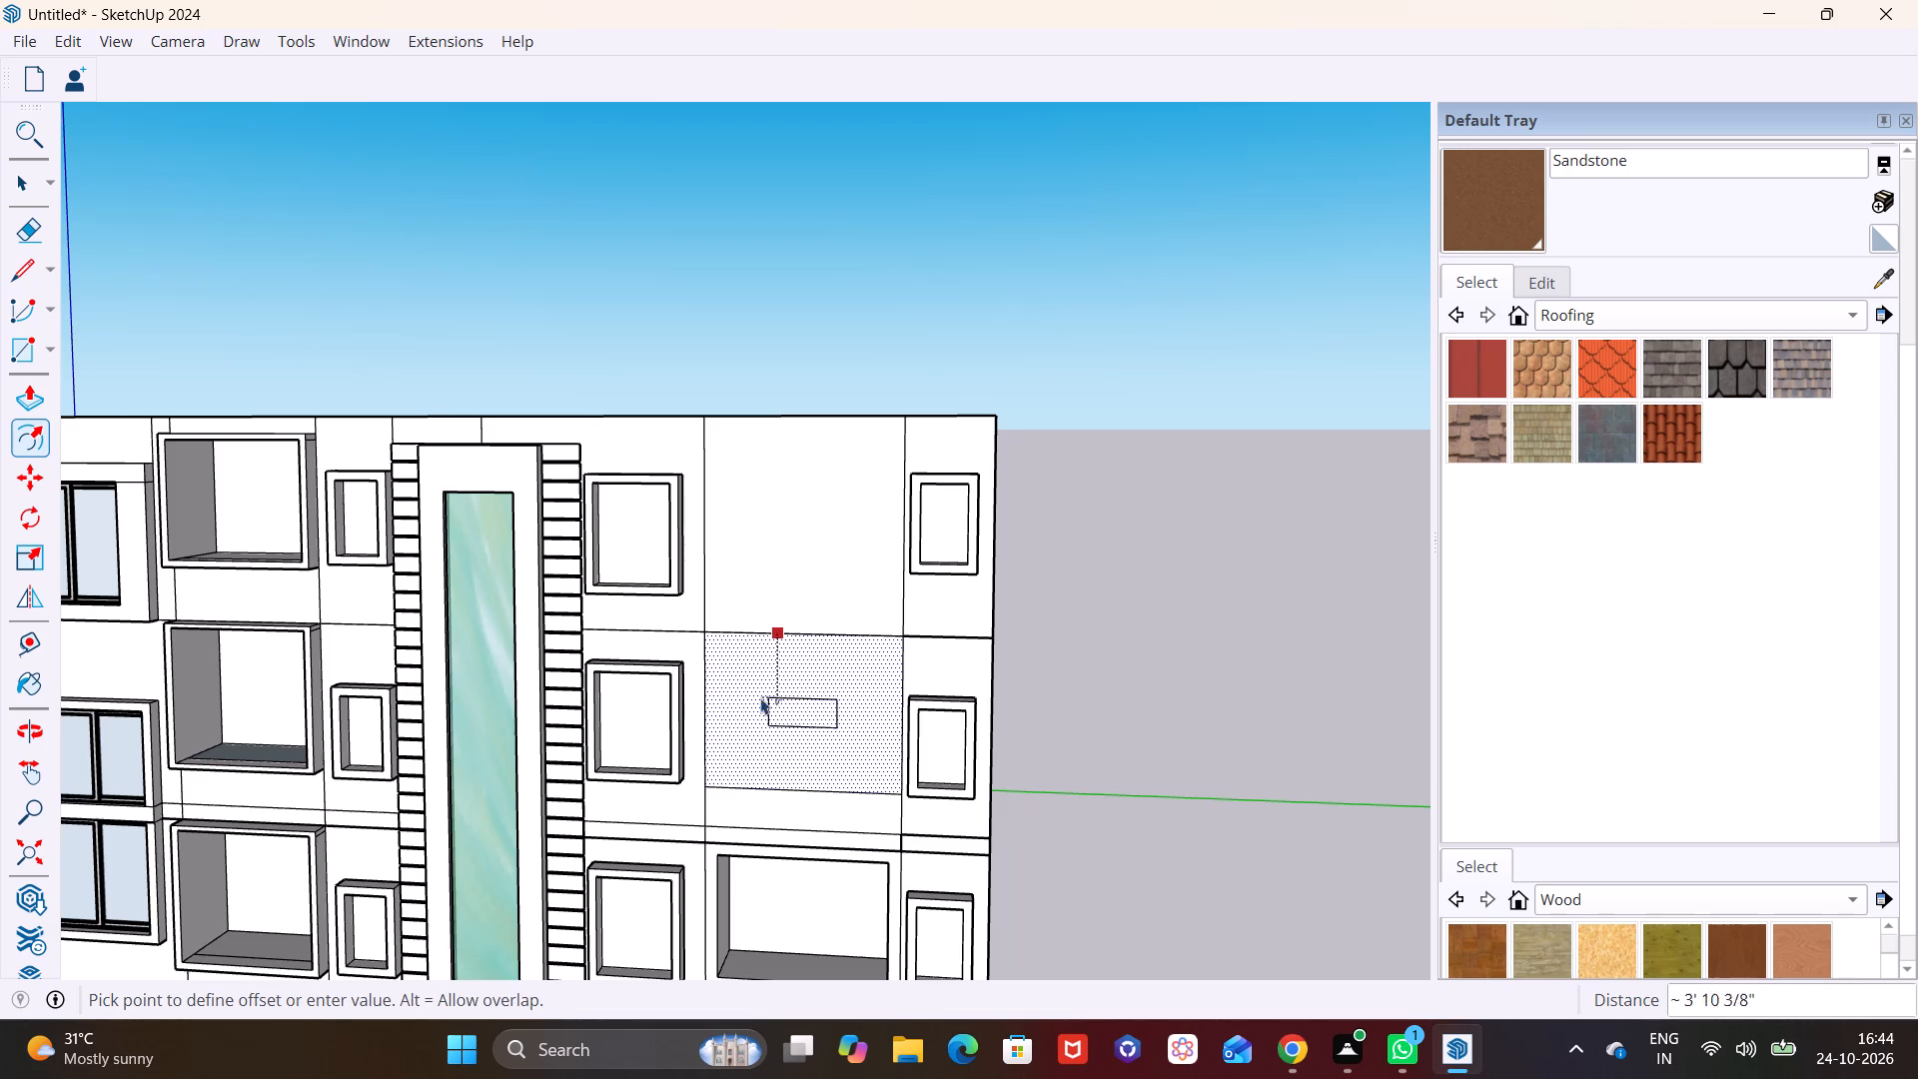
{"action": "left_click", "coordinate": [790, 647]}
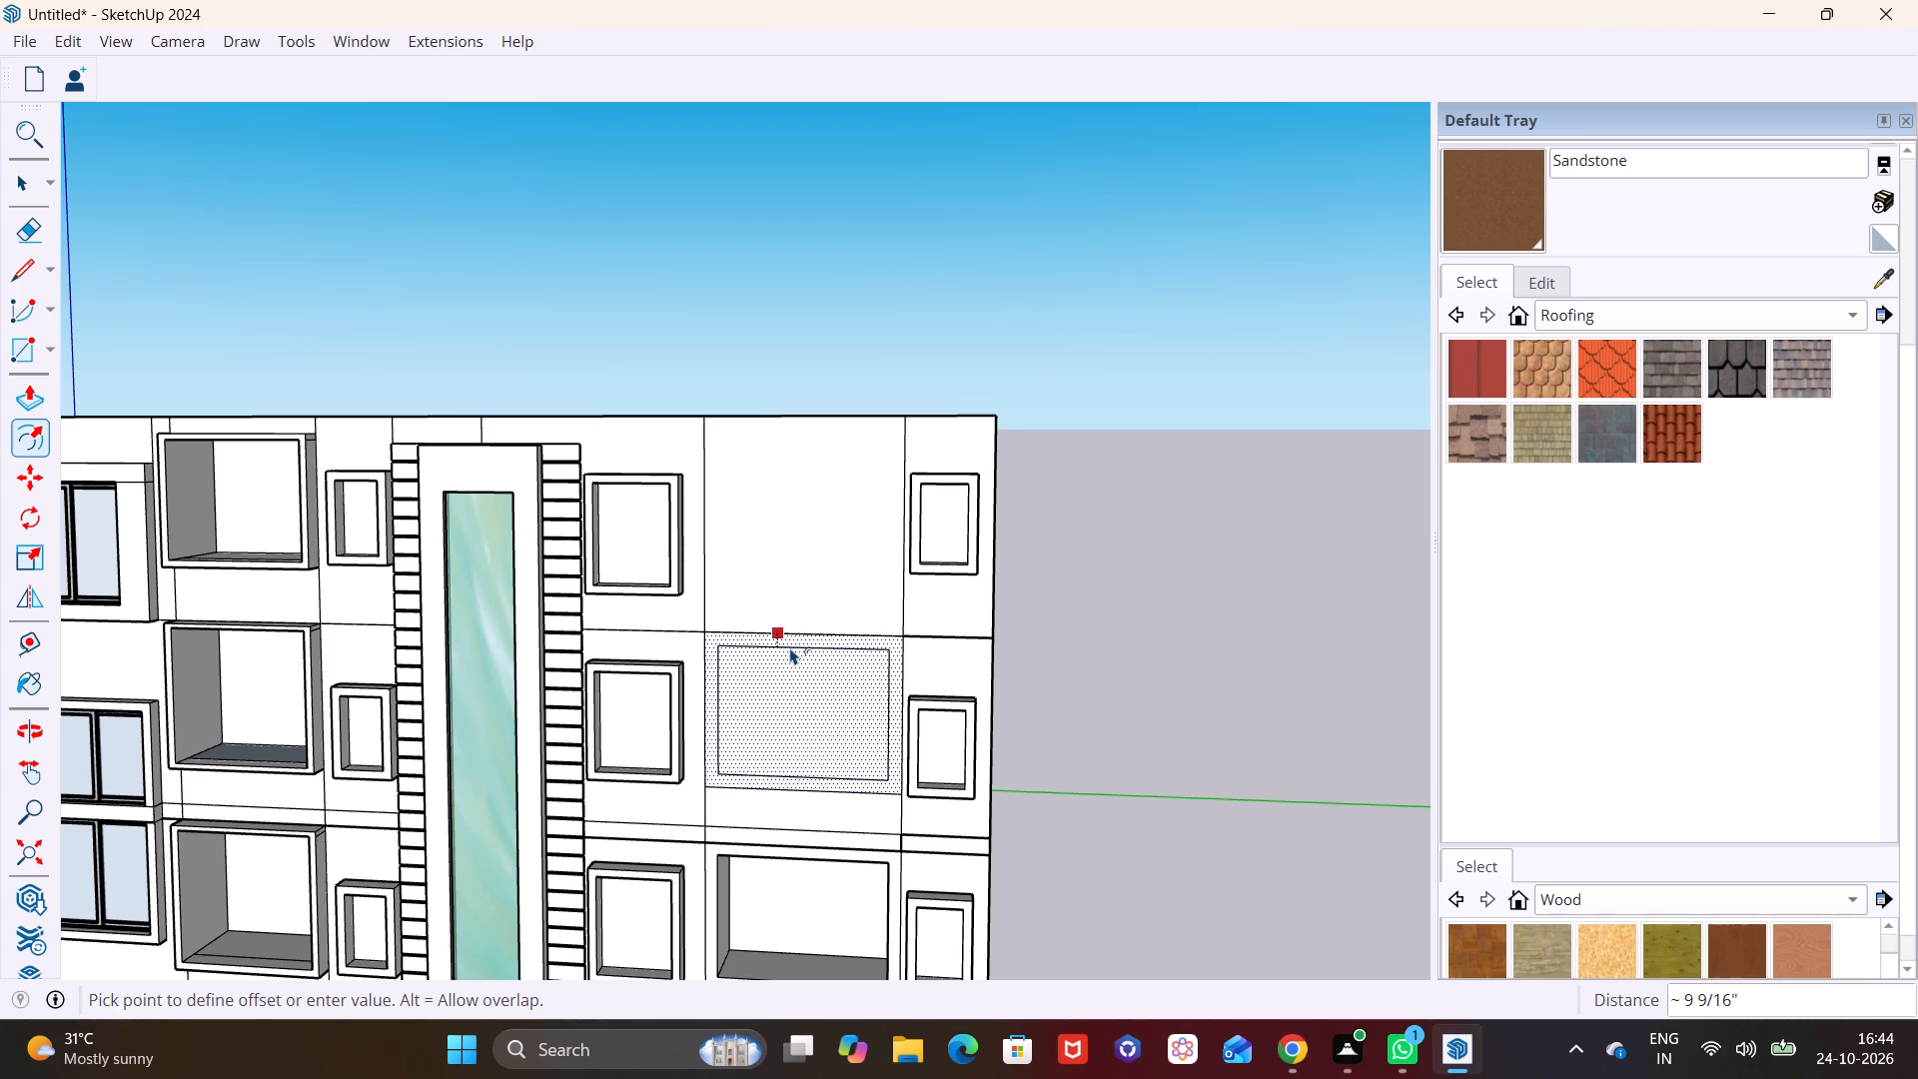
{"action": "key", "text": "space"}
Push/Pull the third floor's inner panel into the wall by 4' 9".
{"action": "left_click", "coordinate": [784, 729]}
{"action": "middle_click_drag", "start_coordinate": [846, 770], "coordinate": [551, 814]}
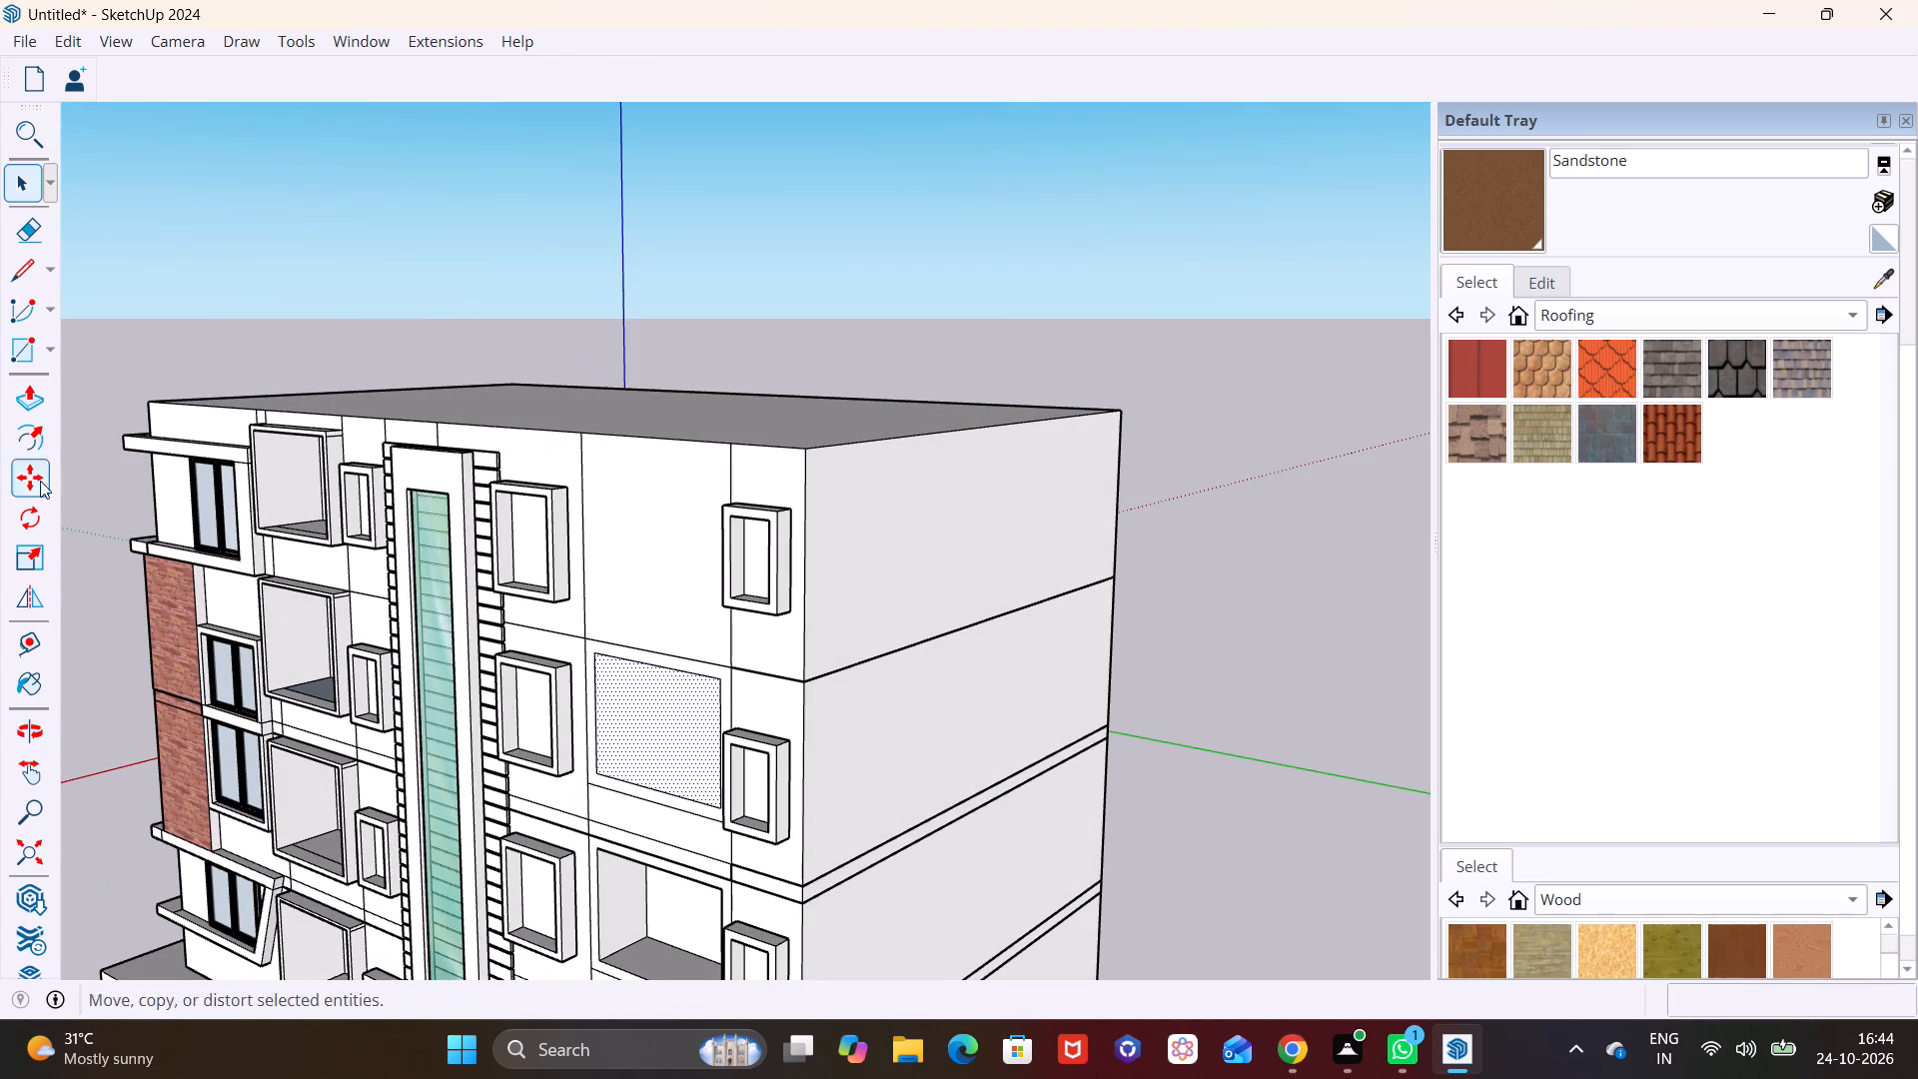
{"action": "left_click", "coordinate": [26, 403]}
{"action": "scroll", "coordinate": [668, 801], "scroll_direction": "up", "scroll_amount": 5}
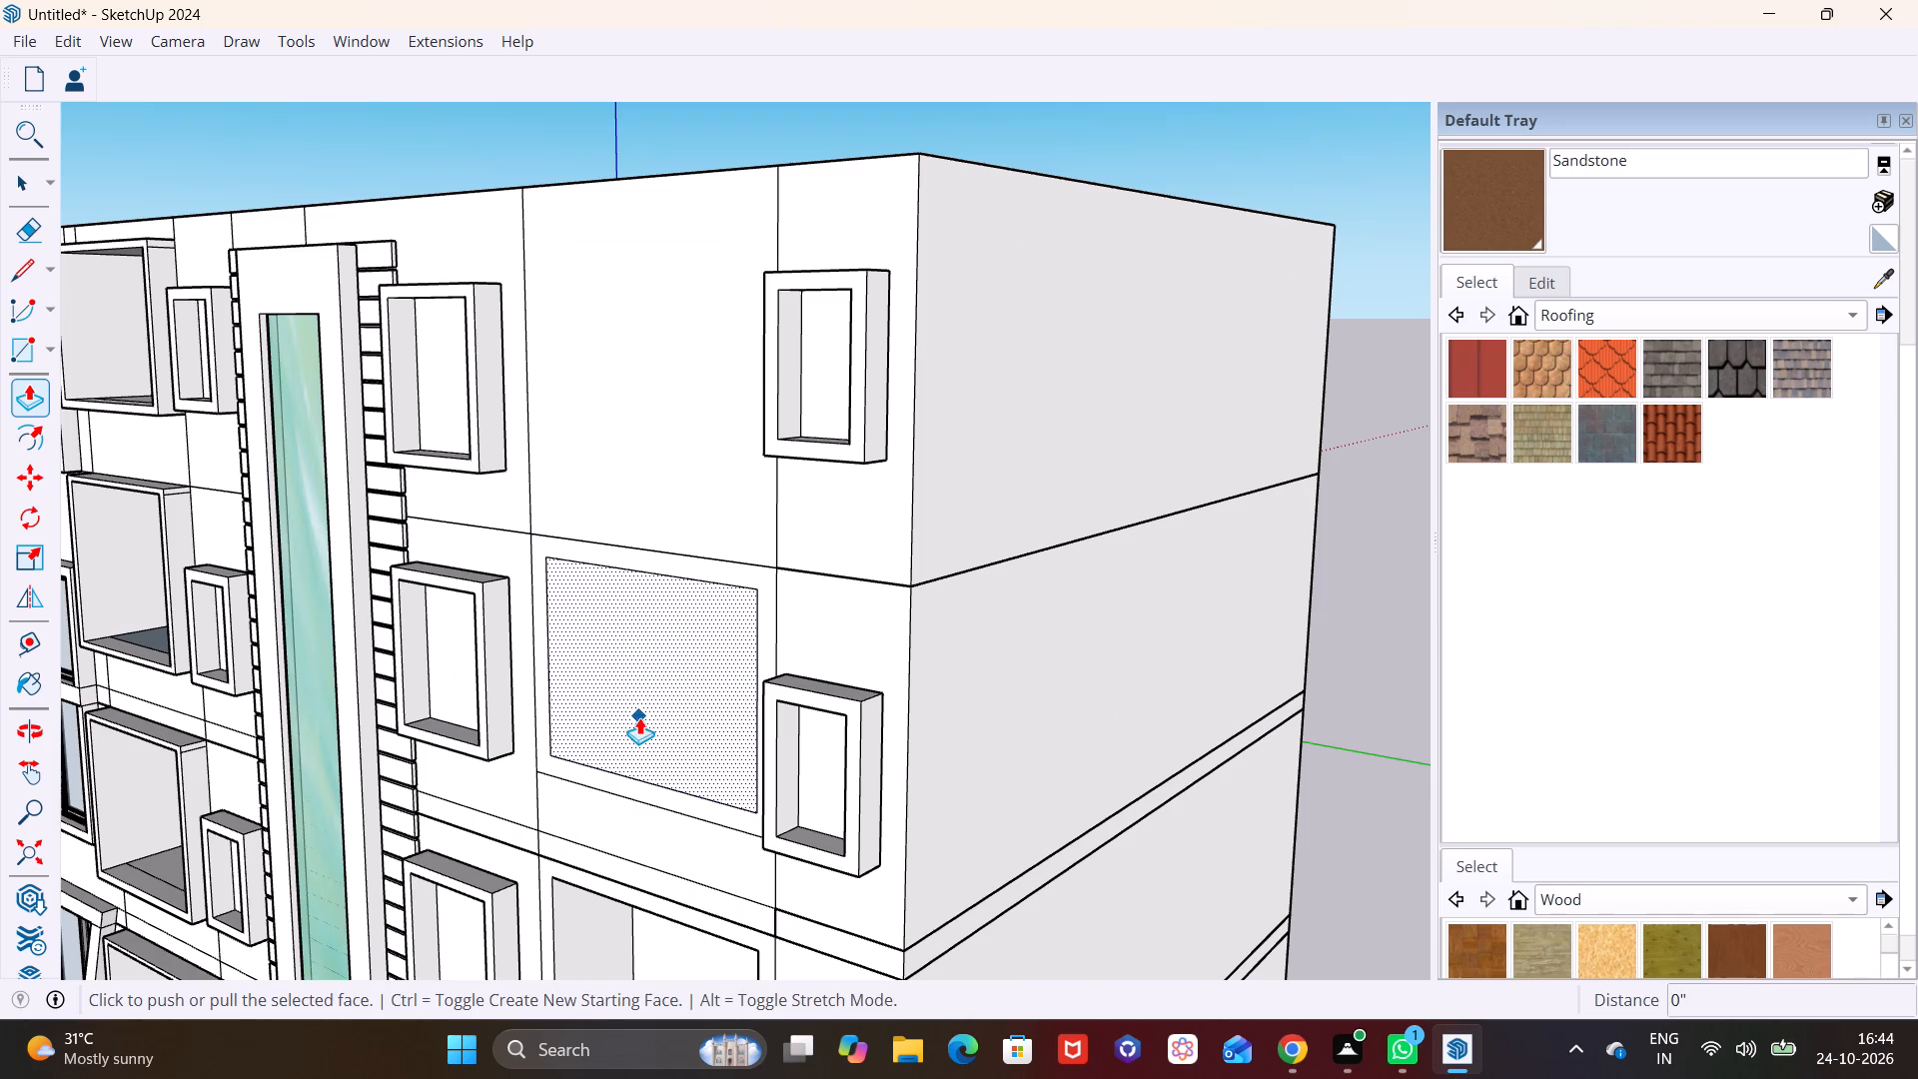
{"action": "left_click", "coordinate": [639, 717]}
{"action": "left_click", "coordinate": [722, 689]}
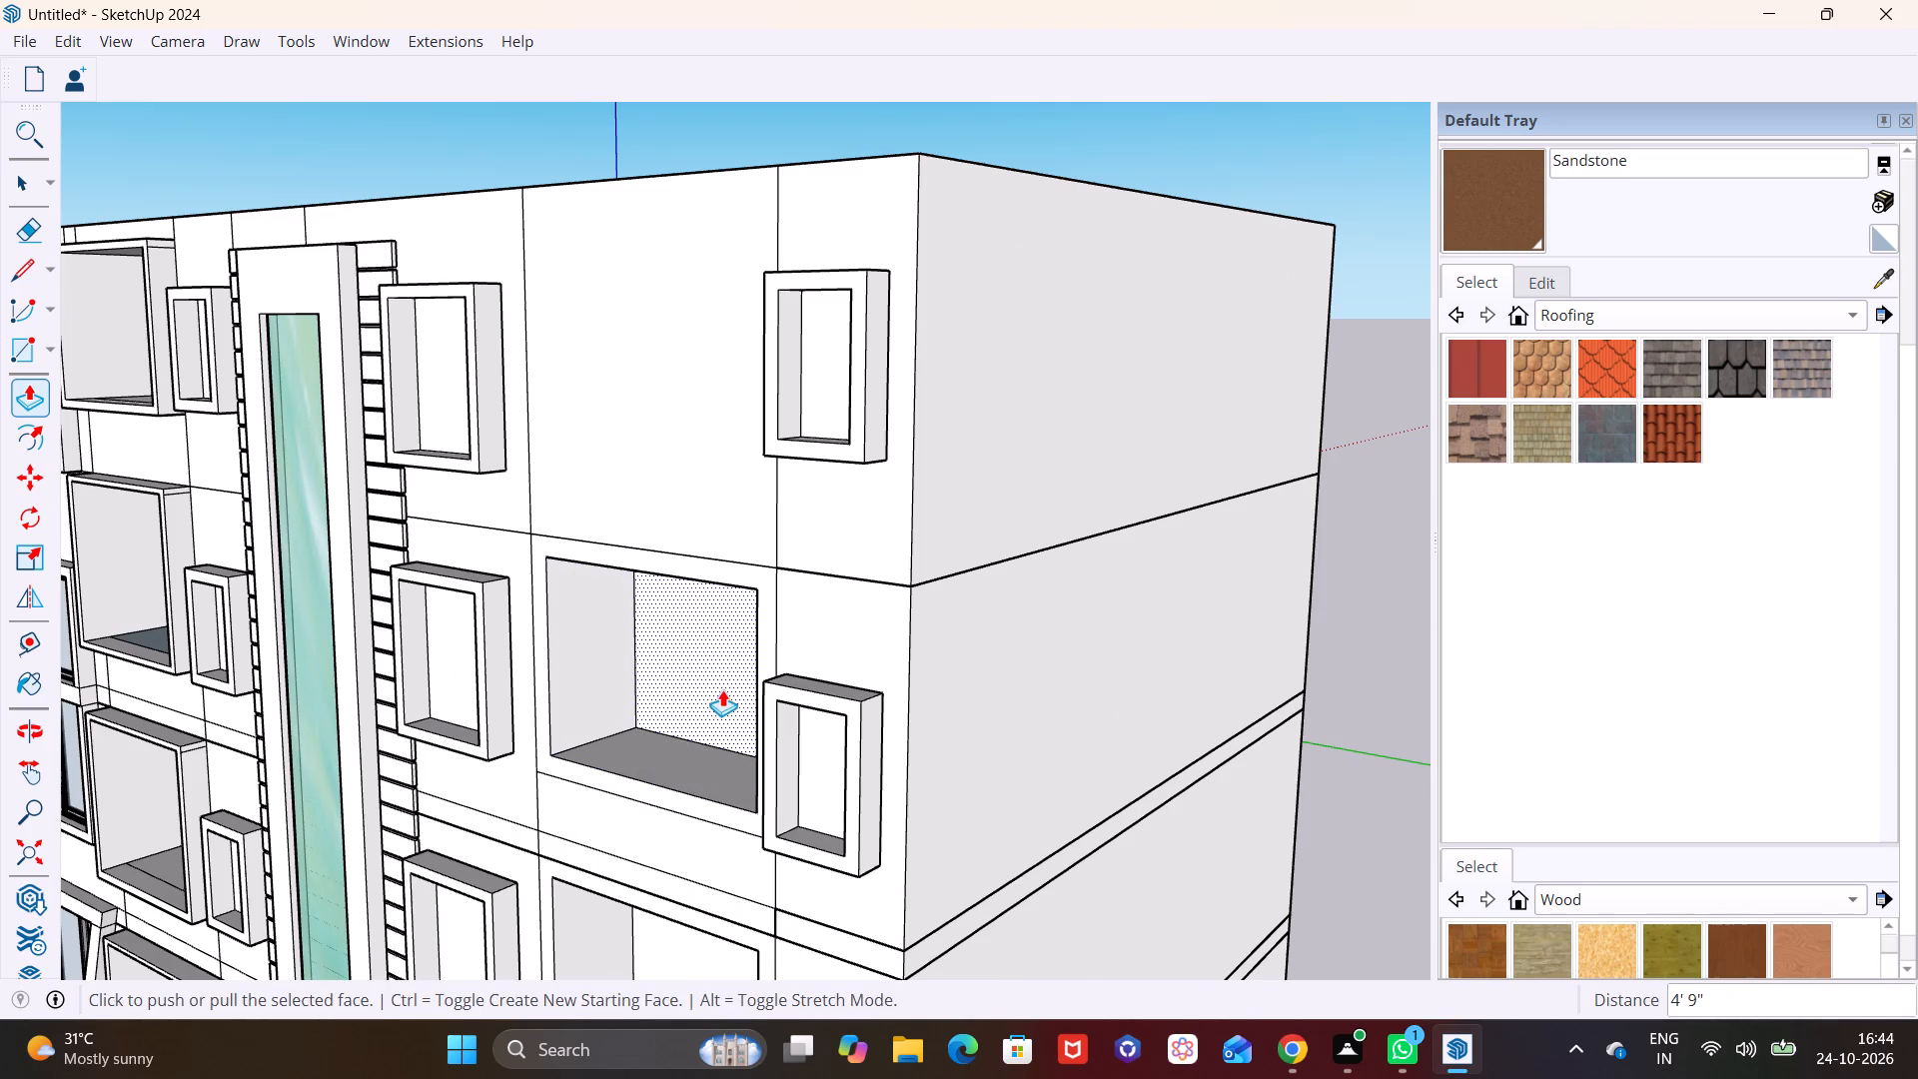
{"action": "scroll", "coordinate": [670, 750], "scroll_direction": "down", "scroll_amount": 8}
{"action": "middle_click_drag", "start_coordinate": [712, 692], "coordinate": [826, 564]}
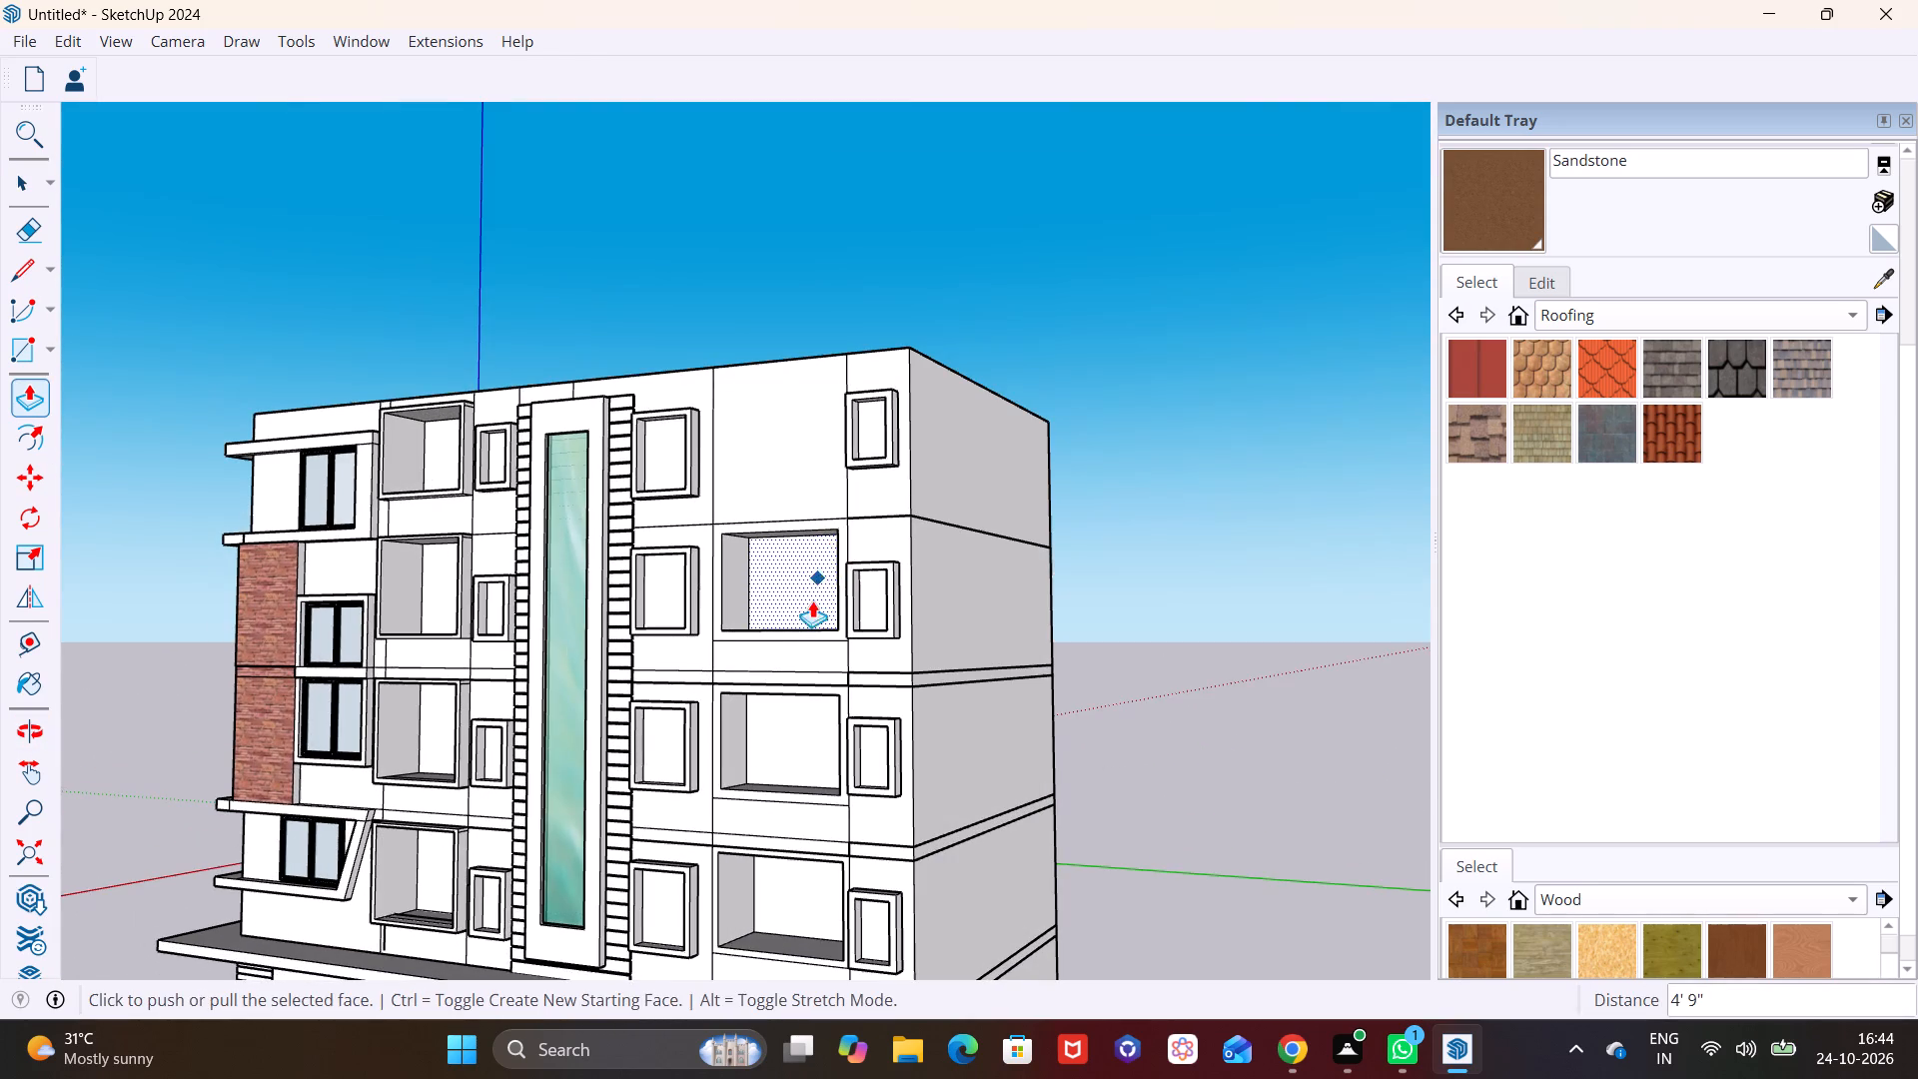
{"action": "middle_click_drag", "start_coordinate": [801, 654], "coordinate": [654, 812], "text": "shift"}
{"action": "middle_click_drag", "start_coordinate": [665, 737], "coordinate": [590, 846], "text": "shift"}
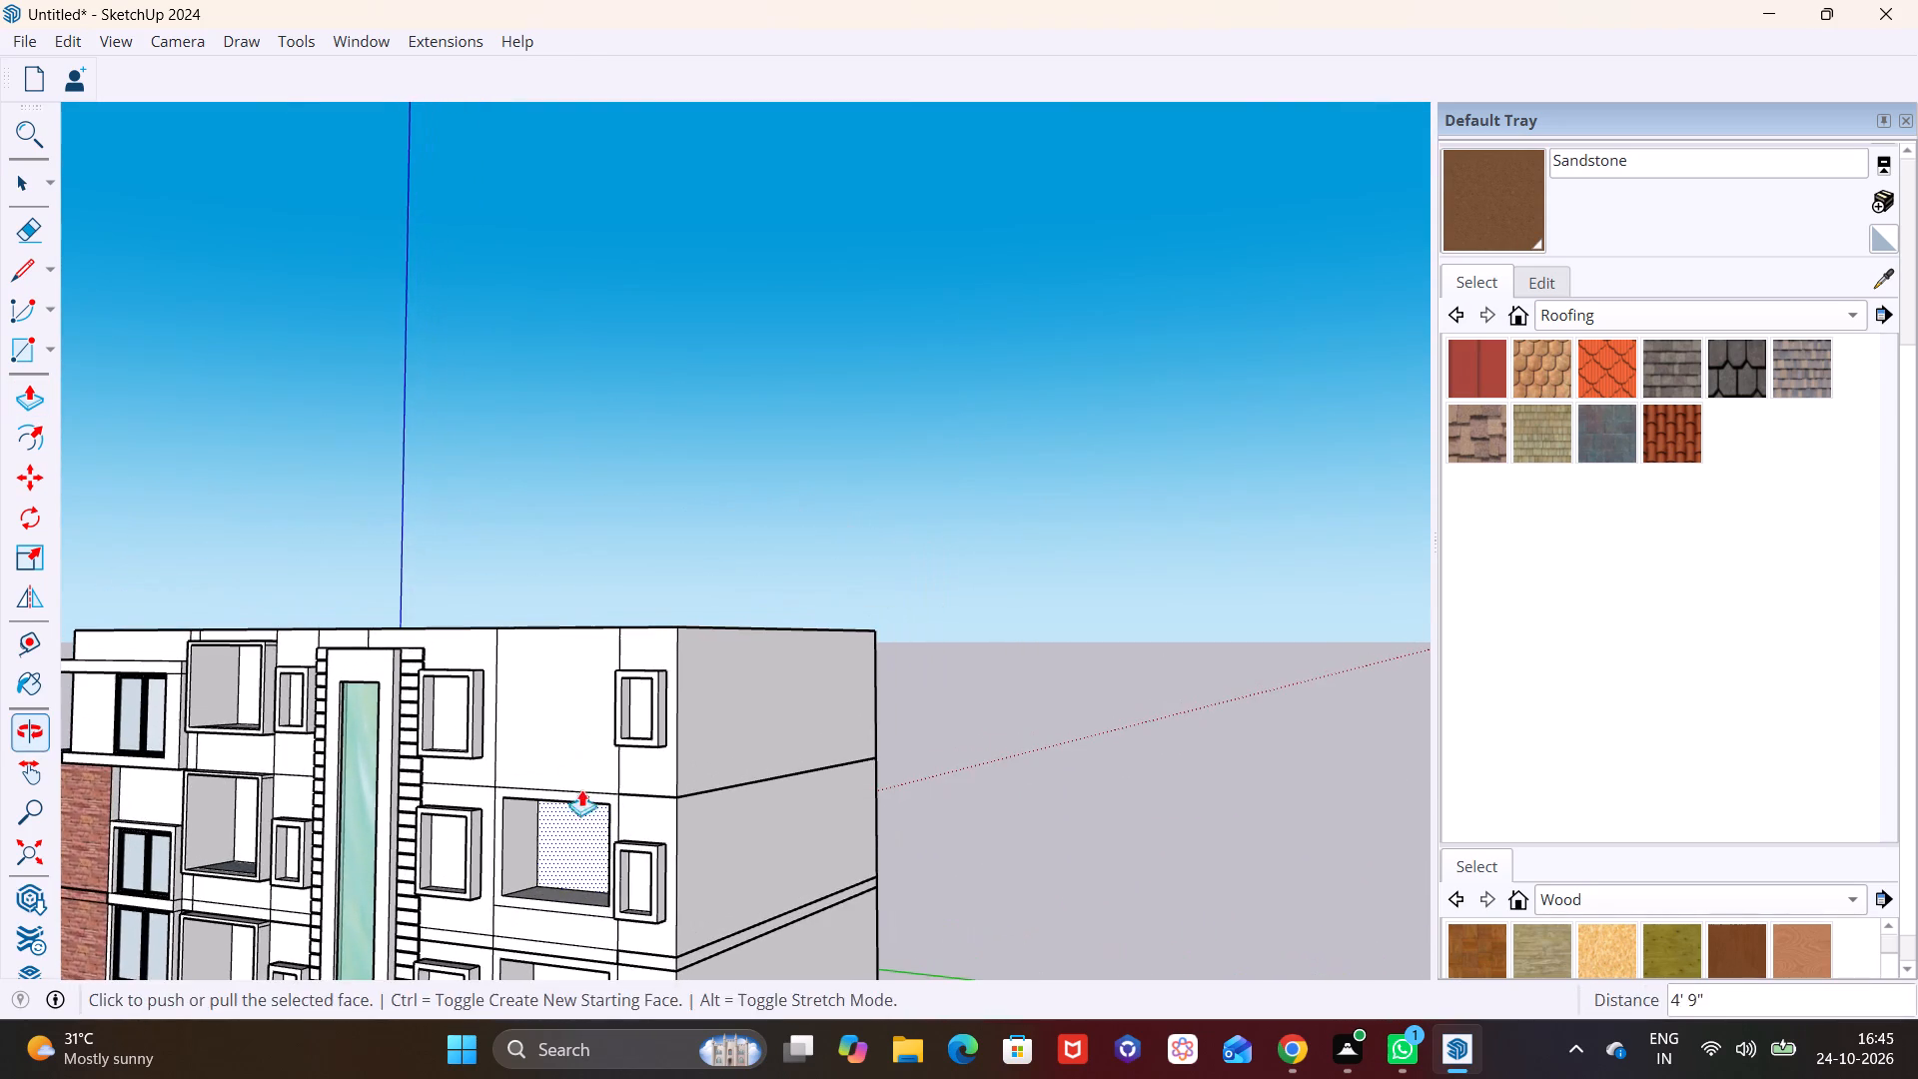
{"action": "key", "text": "space"}
Draw a rectangle about 8' 6" high and 11' 8" wide between the vertical lines on the top floor's plain wall.
{"action": "scroll", "coordinate": [558, 700], "scroll_direction": "up", "scroll_amount": 3}
{"action": "middle_click_drag", "start_coordinate": [559, 712], "coordinate": [594, 761]}
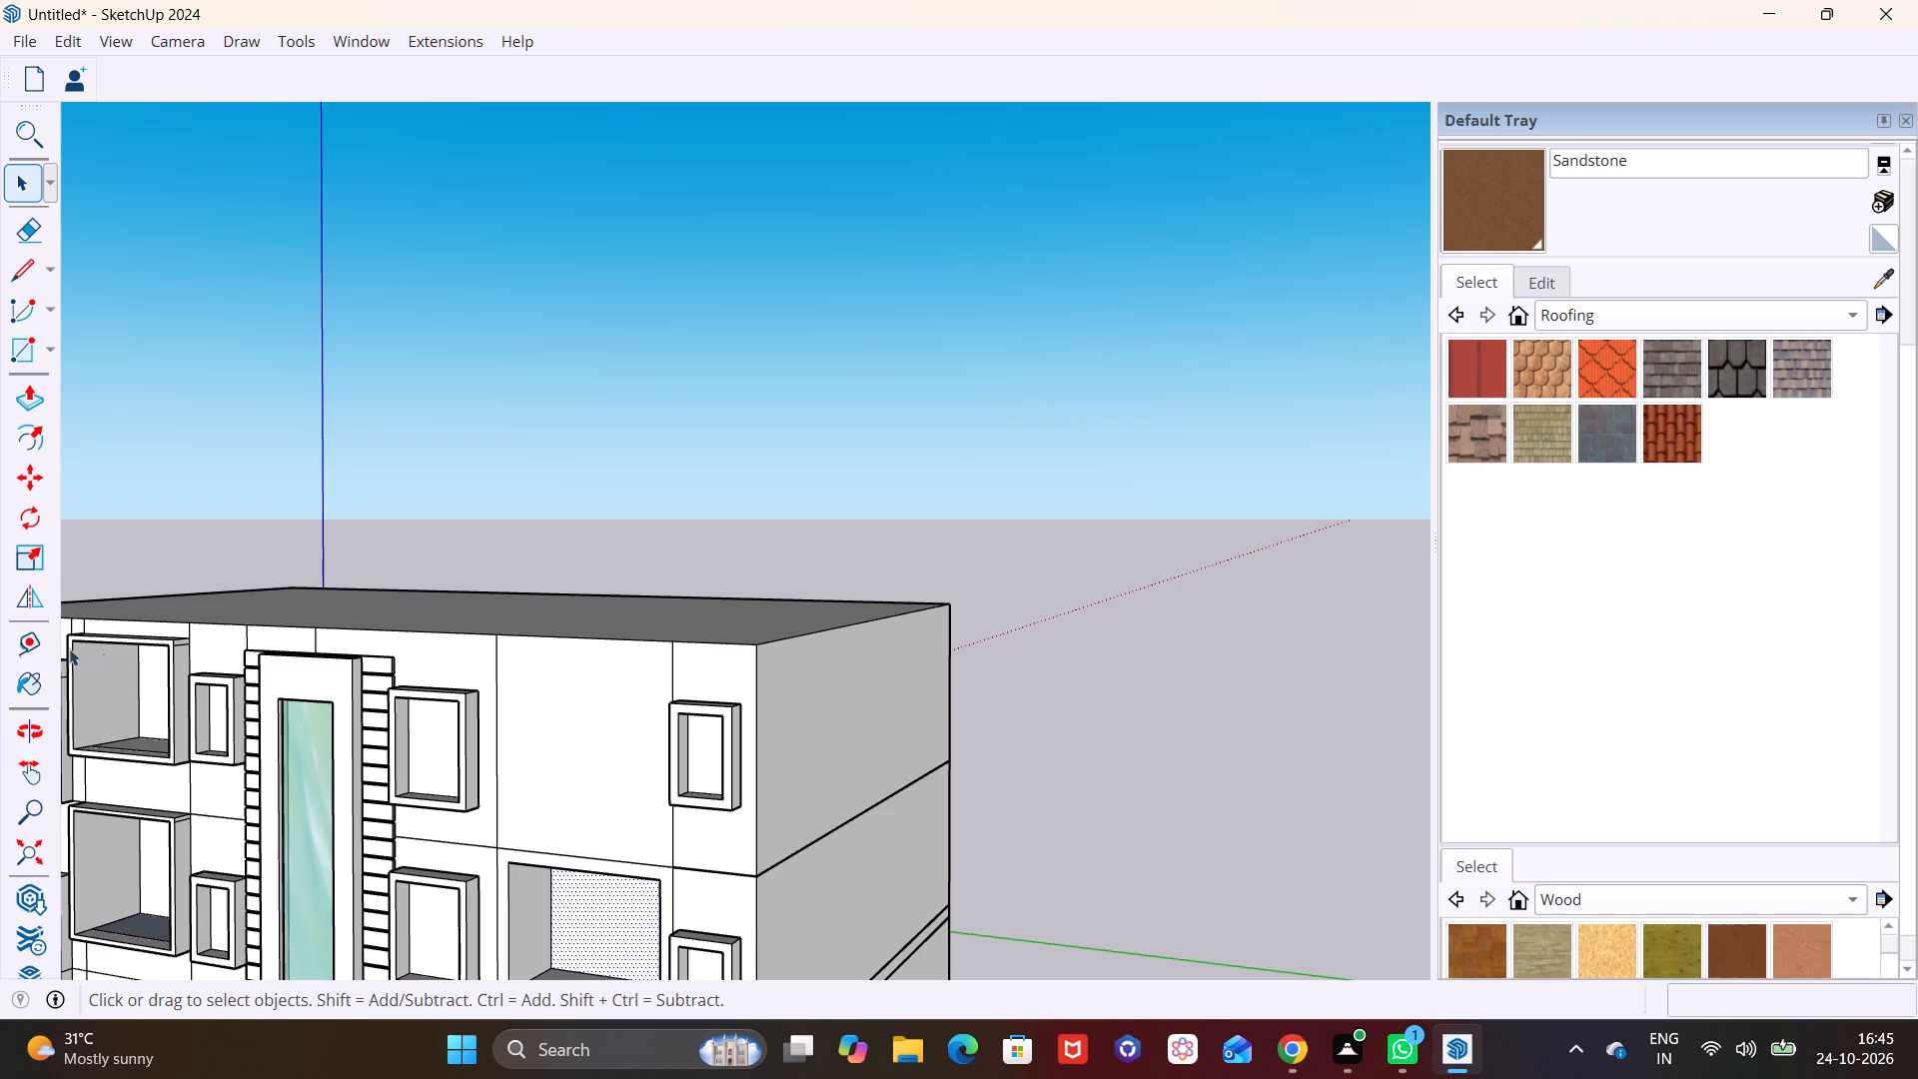
{"action": "left_click", "coordinate": [54, 347]}
{"action": "left_click", "coordinate": [67, 374]}
{"action": "middle_click_drag", "start_coordinate": [506, 723], "coordinate": [540, 678], "text": "shift"}
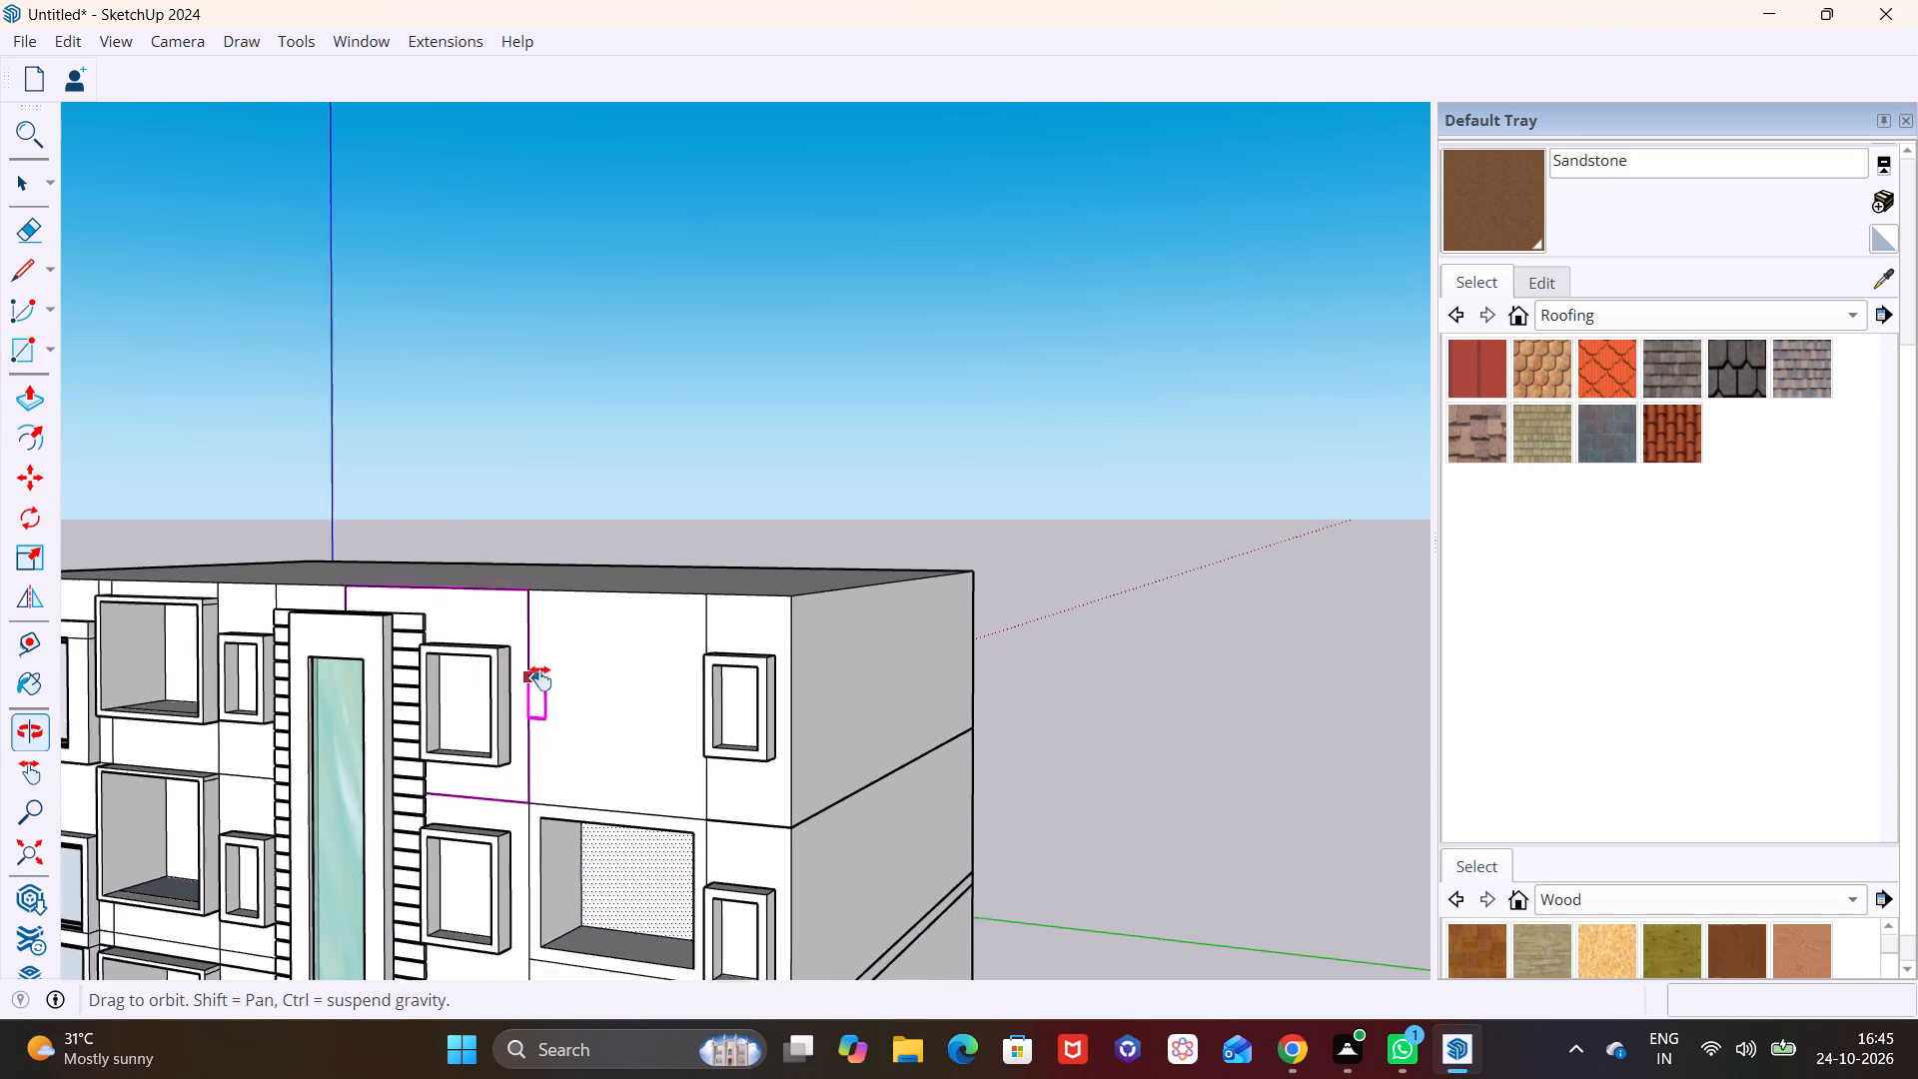
{"action": "middle_click_drag", "start_coordinate": [540, 678], "coordinate": [549, 652], "text": "shift"}
{"action": "left_click", "coordinate": [538, 592]}
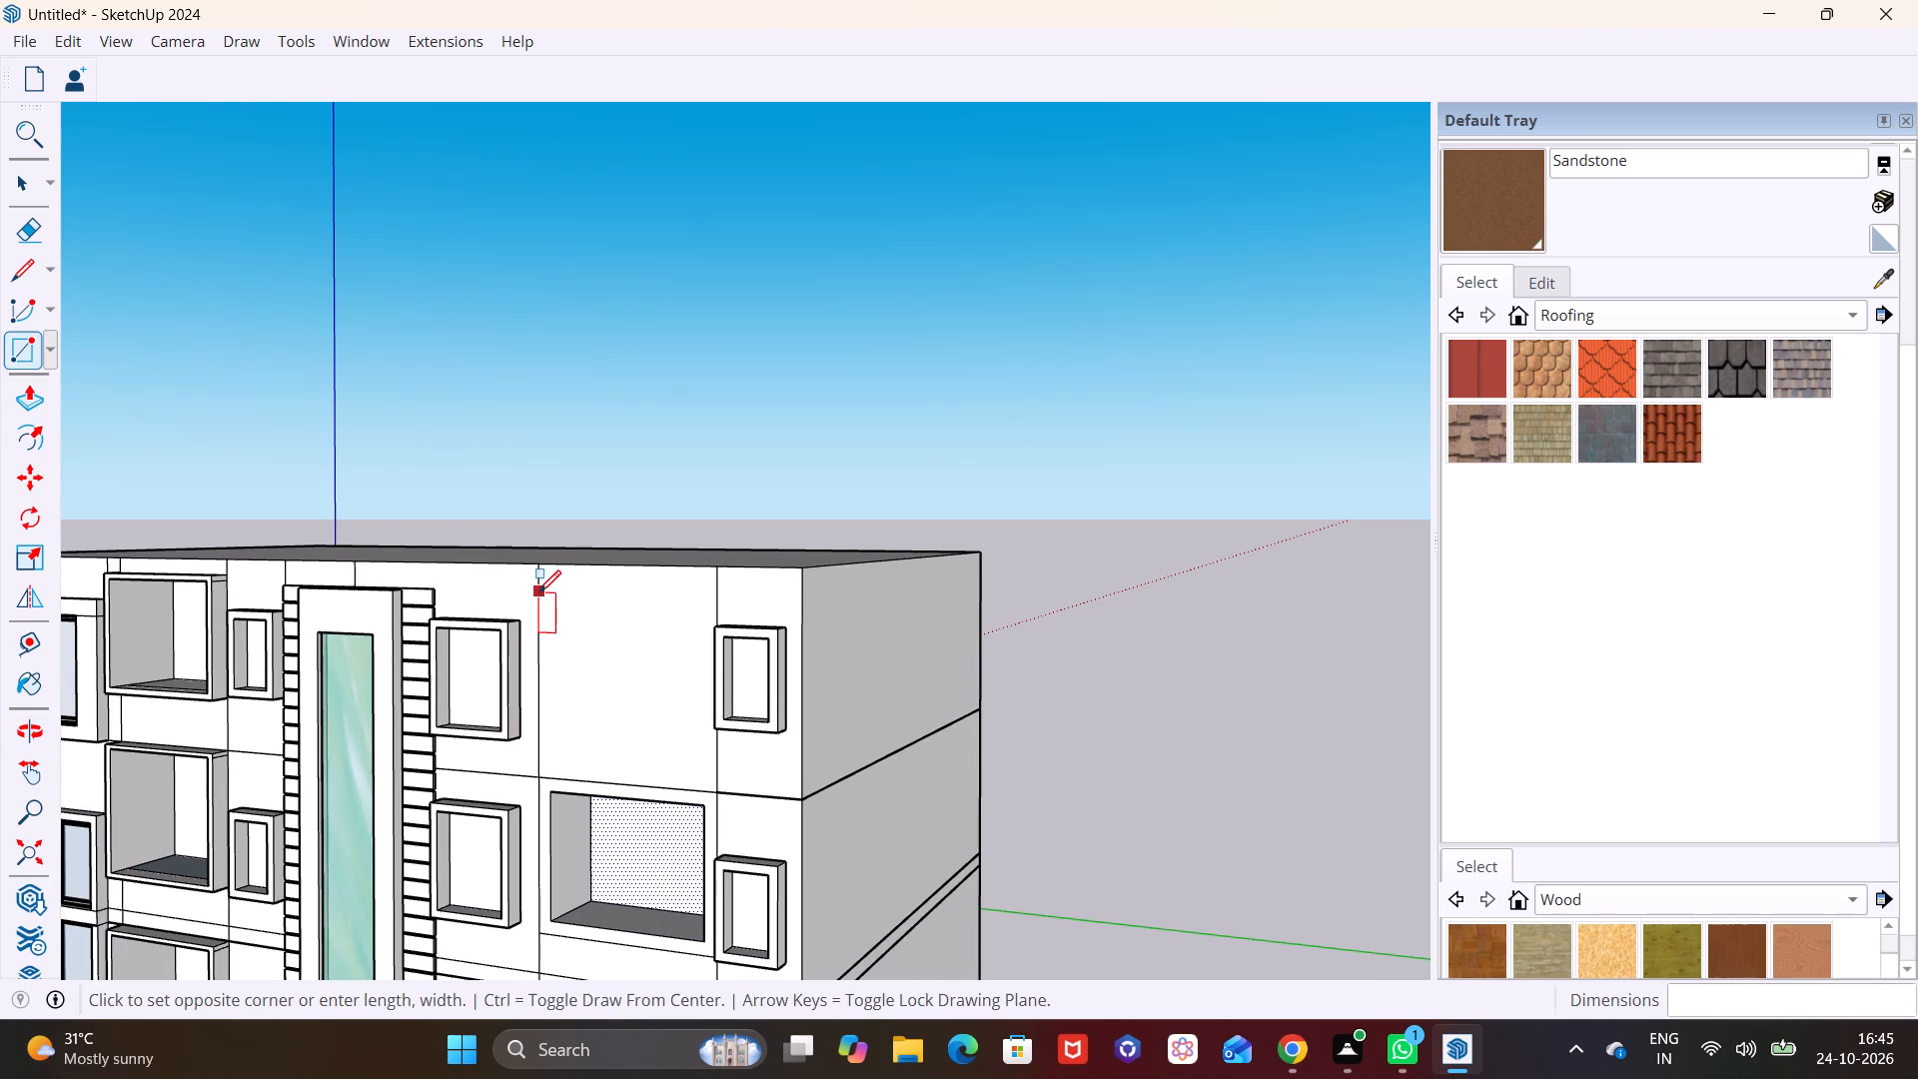
{"action": "scroll", "coordinate": [697, 757], "scroll_direction": "up", "scroll_amount": 6}
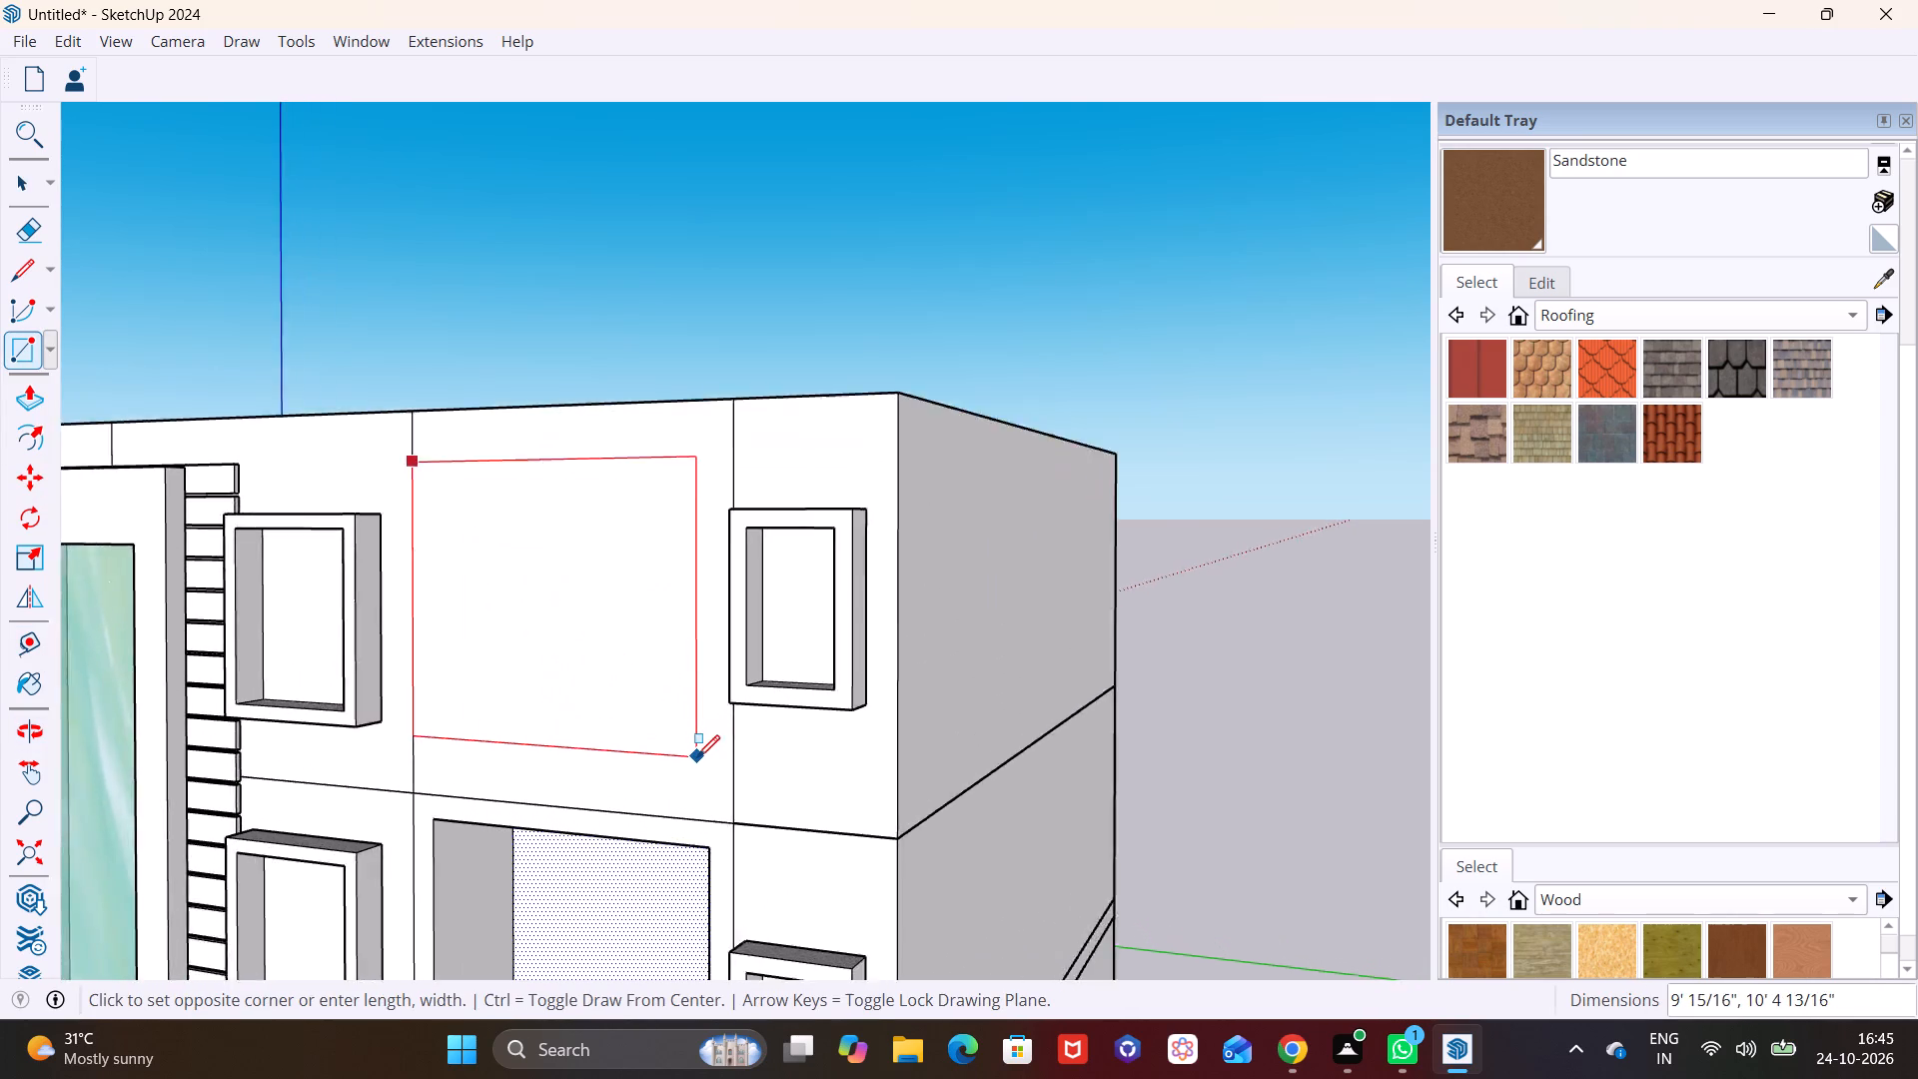
{"action": "scroll", "coordinate": [697, 757], "scroll_direction": "up", "scroll_amount": 2}
{"action": "left_click", "coordinate": [742, 736]}
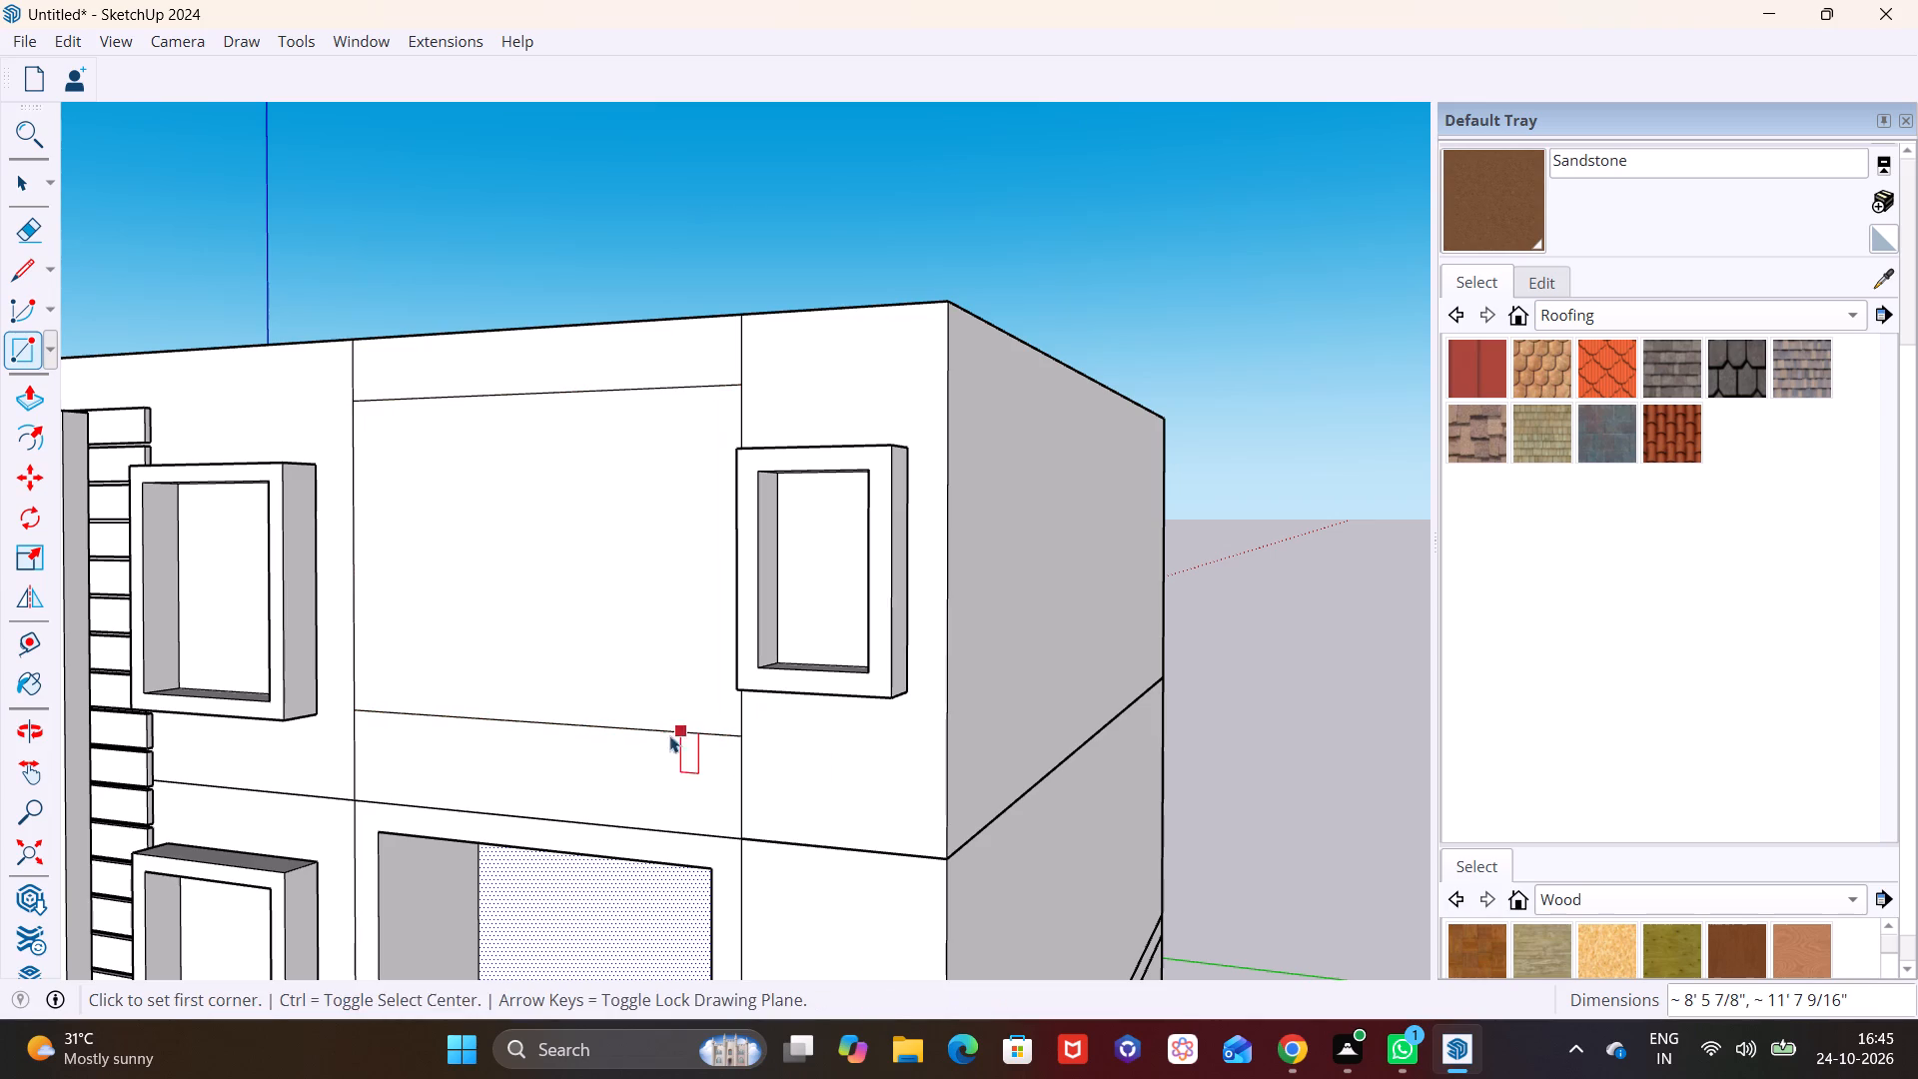
{"action": "key", "text": "space"}
Offset the outline of the top floor's rectangle inward by about 8 1/8".
{"action": "left_click", "coordinate": [532, 617]}
{"action": "left_click", "coordinate": [28, 432]}
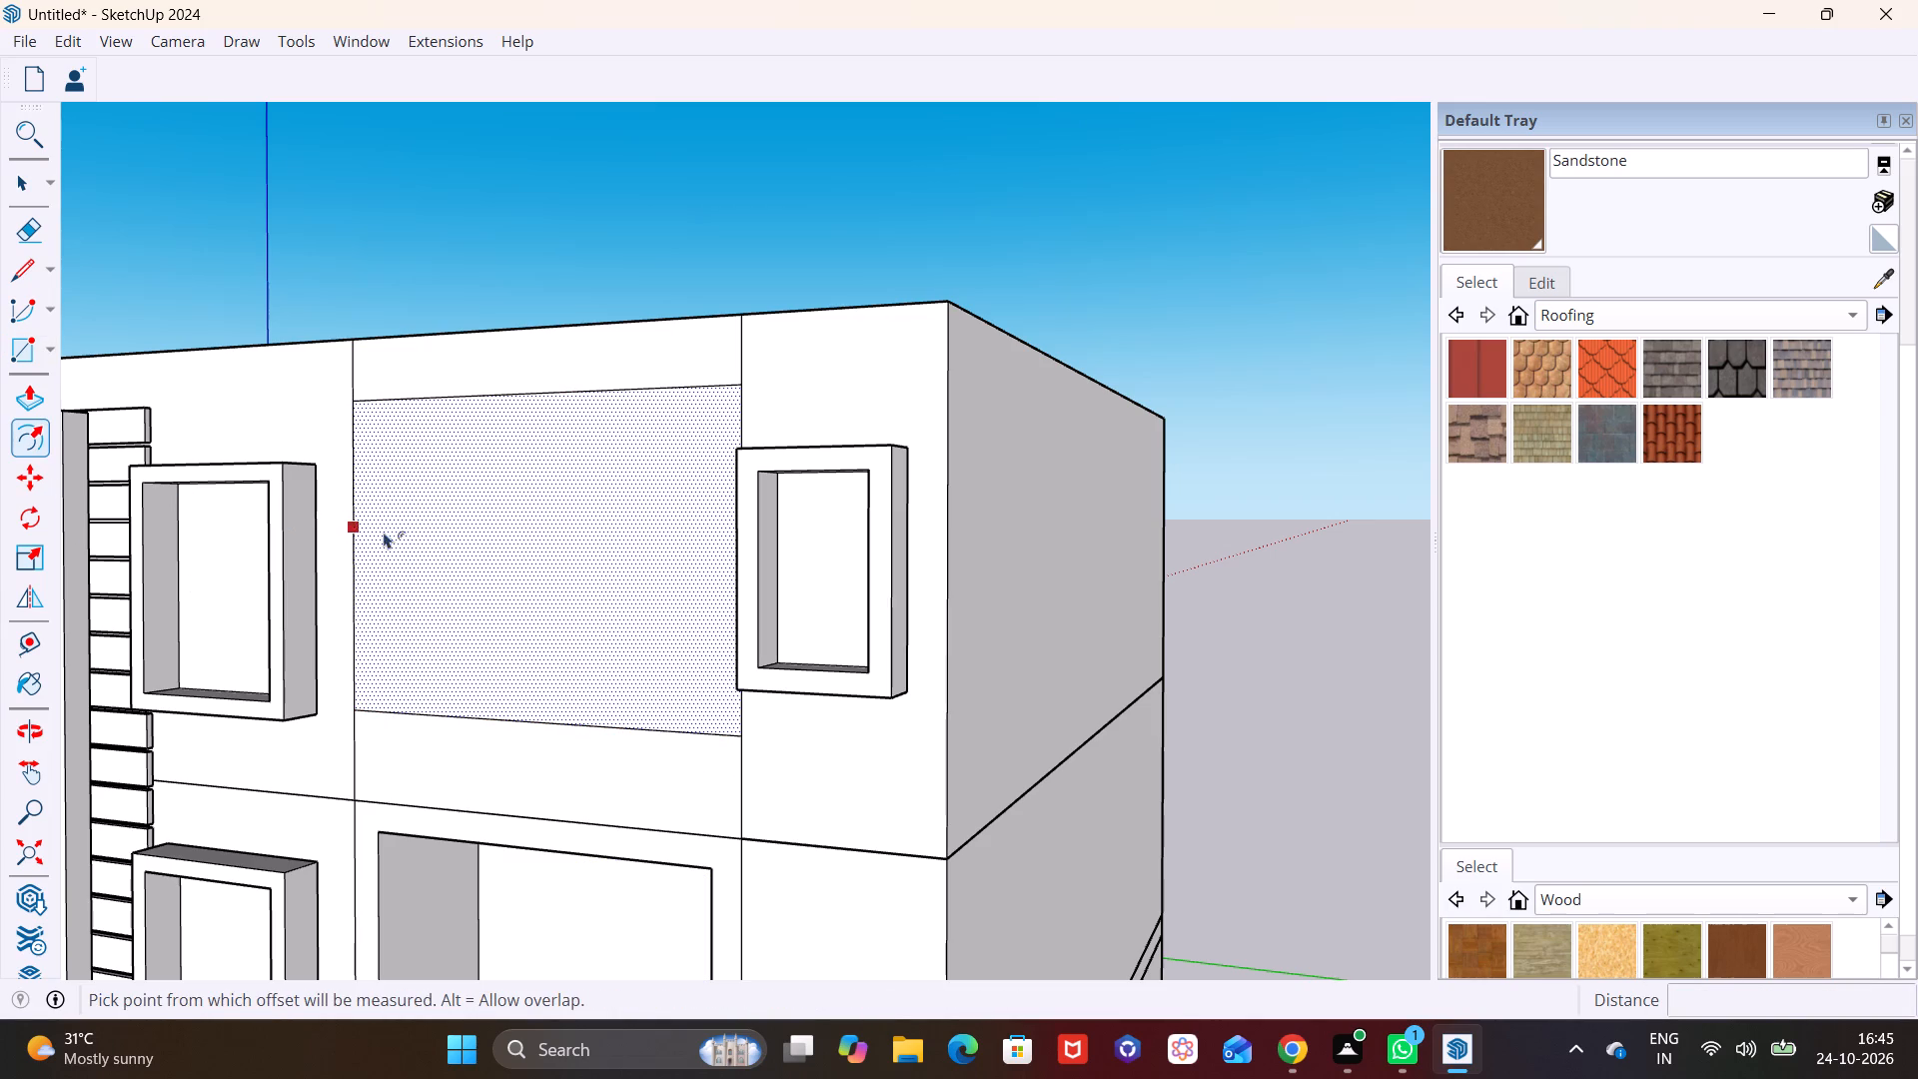
{"action": "left_click", "coordinate": [517, 578]}
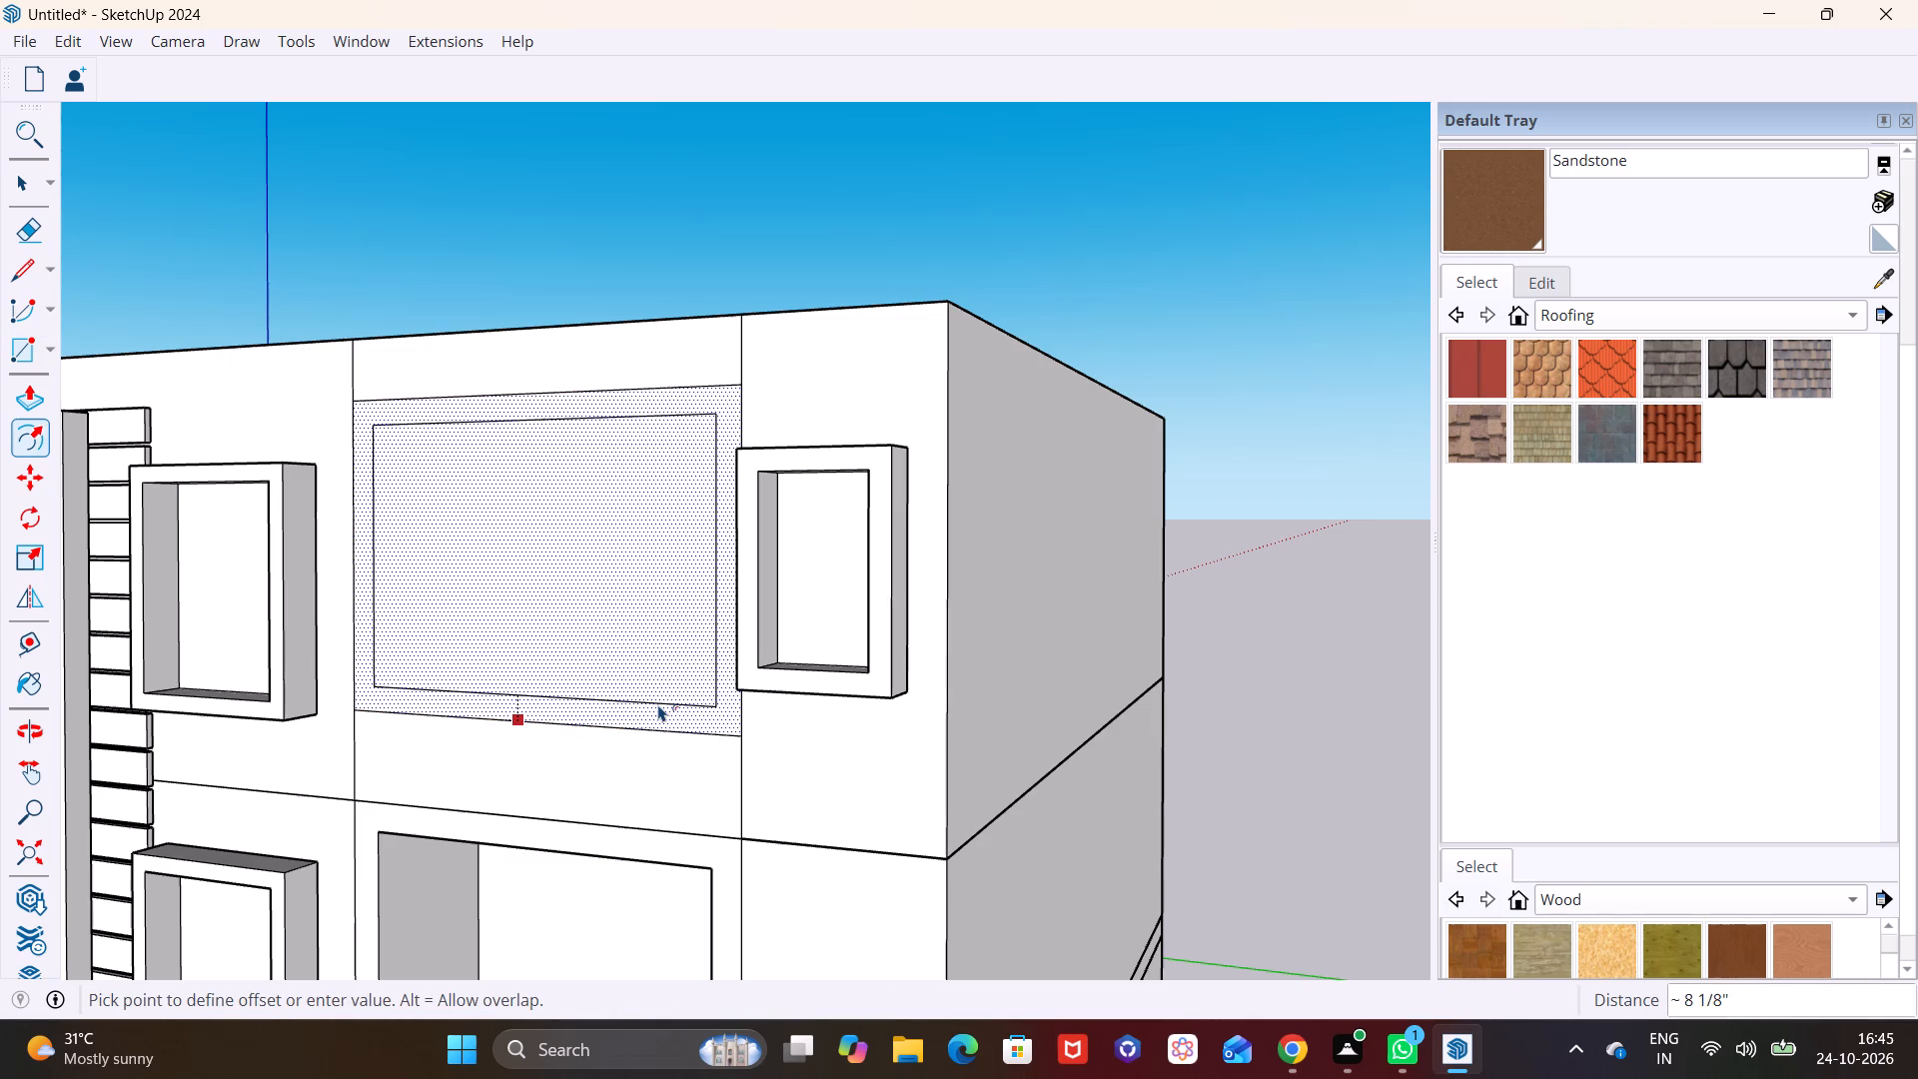
{"action": "left_click", "coordinate": [659, 705]}
{"action": "key", "text": "space"}
Push/Pull the top floor's inner panel into the wall to form a deep recess.
{"action": "left_click", "coordinate": [590, 617]}
{"action": "scroll", "coordinate": [644, 656], "scroll_direction": "up", "scroll_amount": 1}
{"action": "scroll", "coordinate": [644, 662], "scroll_direction": "down", "scroll_amount": 5}
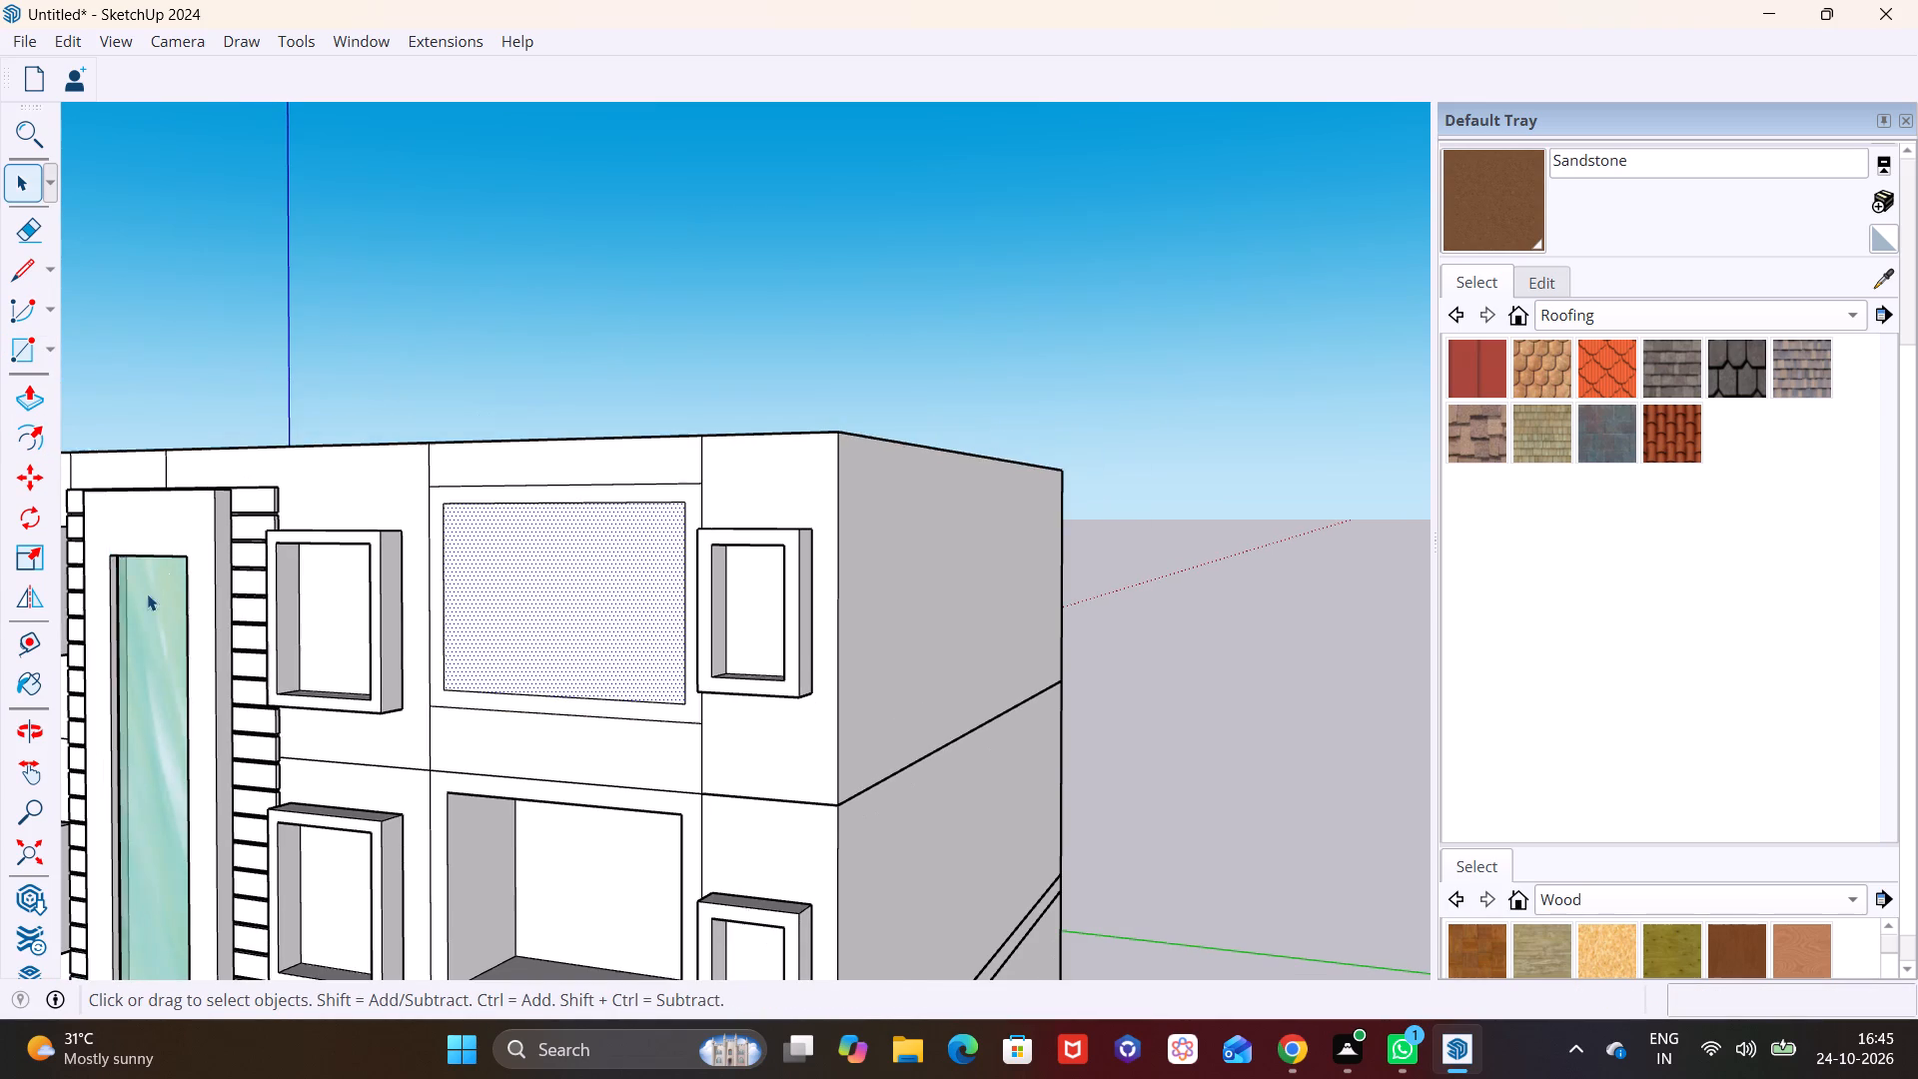
{"action": "left_click", "coordinate": [25, 404]}
{"action": "middle_click_drag", "start_coordinate": [543, 718], "coordinate": [411, 790]}
{"action": "left_click", "coordinate": [451, 662]}
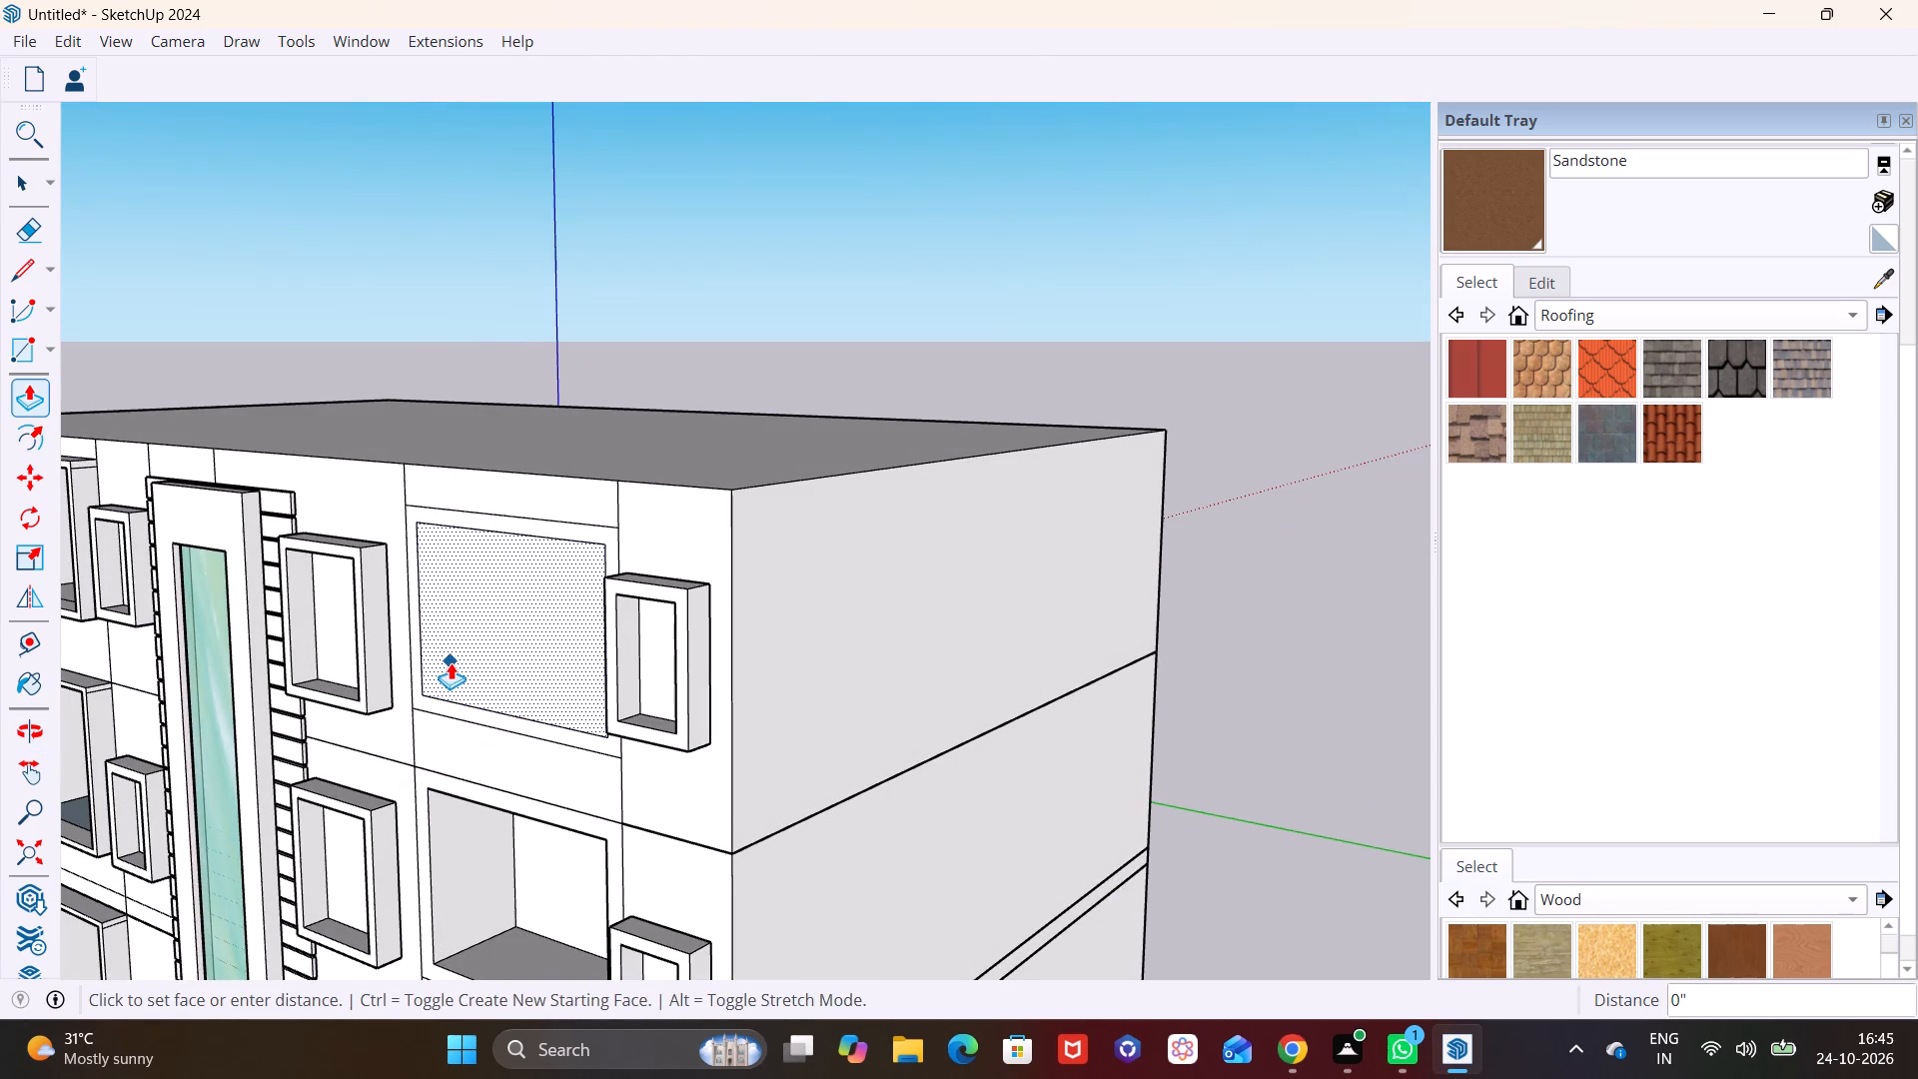
{"action": "left_click", "coordinate": [536, 635]}
{"action": "key", "text": "space"}
Push/Pull the border around the top floor's recessed opening outward by 1' 2 5/16" as a projecting frame.
{"action": "scroll", "coordinate": [809, 715], "scroll_direction": "down", "scroll_amount": 3}
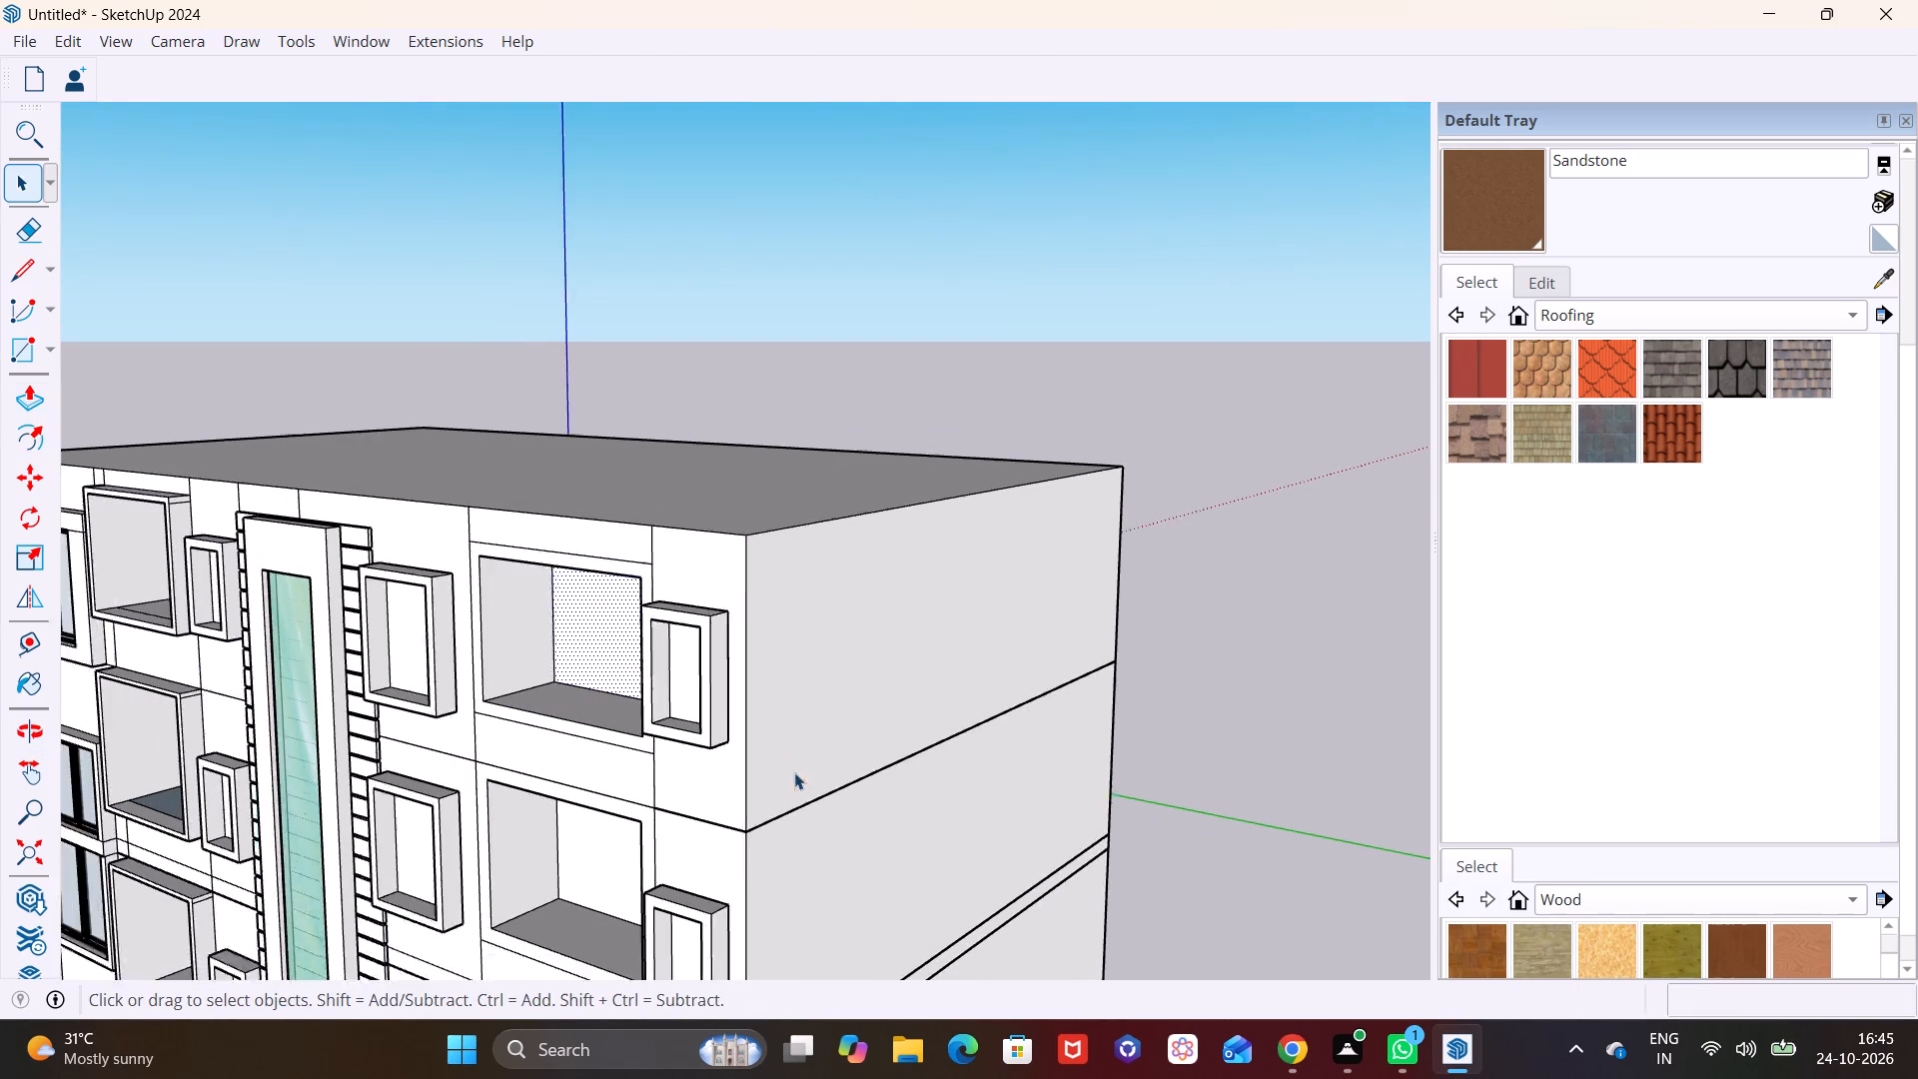
{"action": "scroll", "coordinate": [794, 772], "scroll_direction": "down", "scroll_amount": 3}
{"action": "scroll", "coordinate": [563, 630], "scroll_direction": "up", "scroll_amount": 6}
{"action": "left_click", "coordinate": [552, 725]}
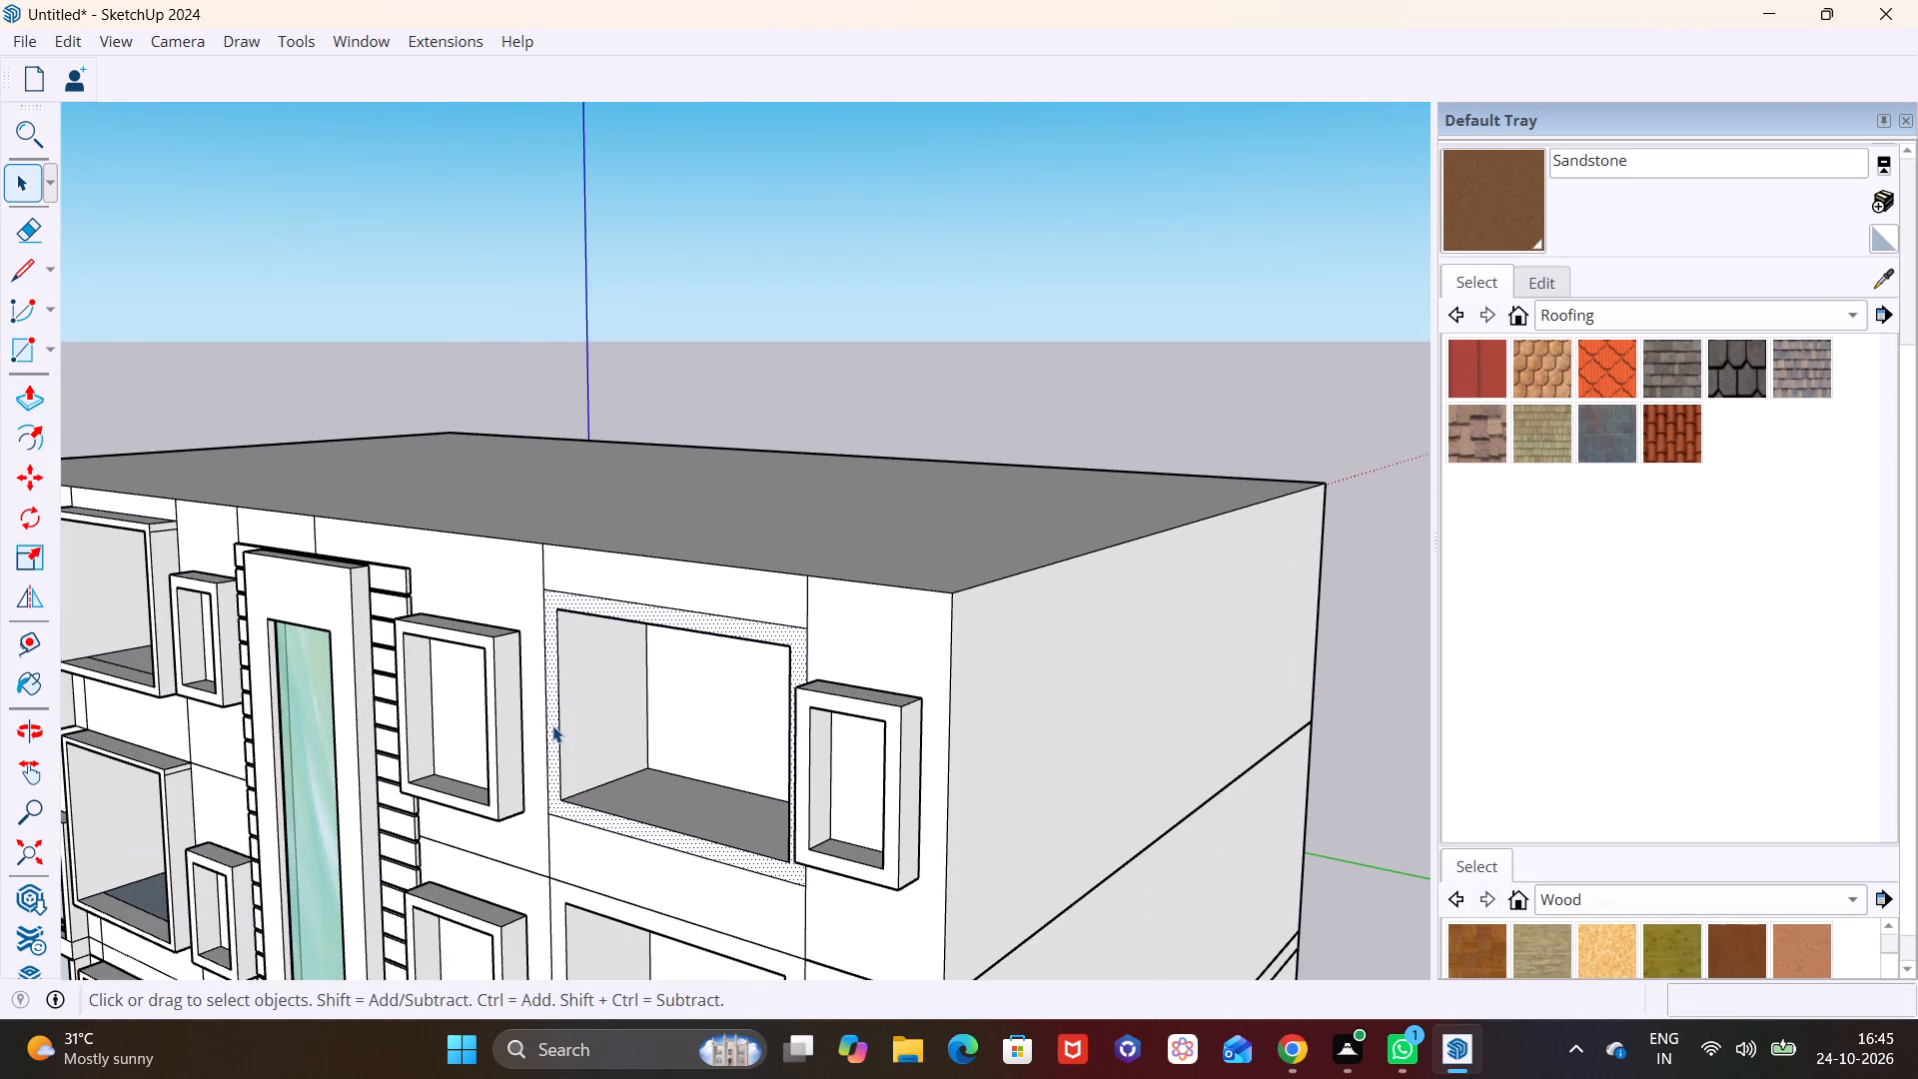
{"action": "left_click", "coordinate": [28, 406]}
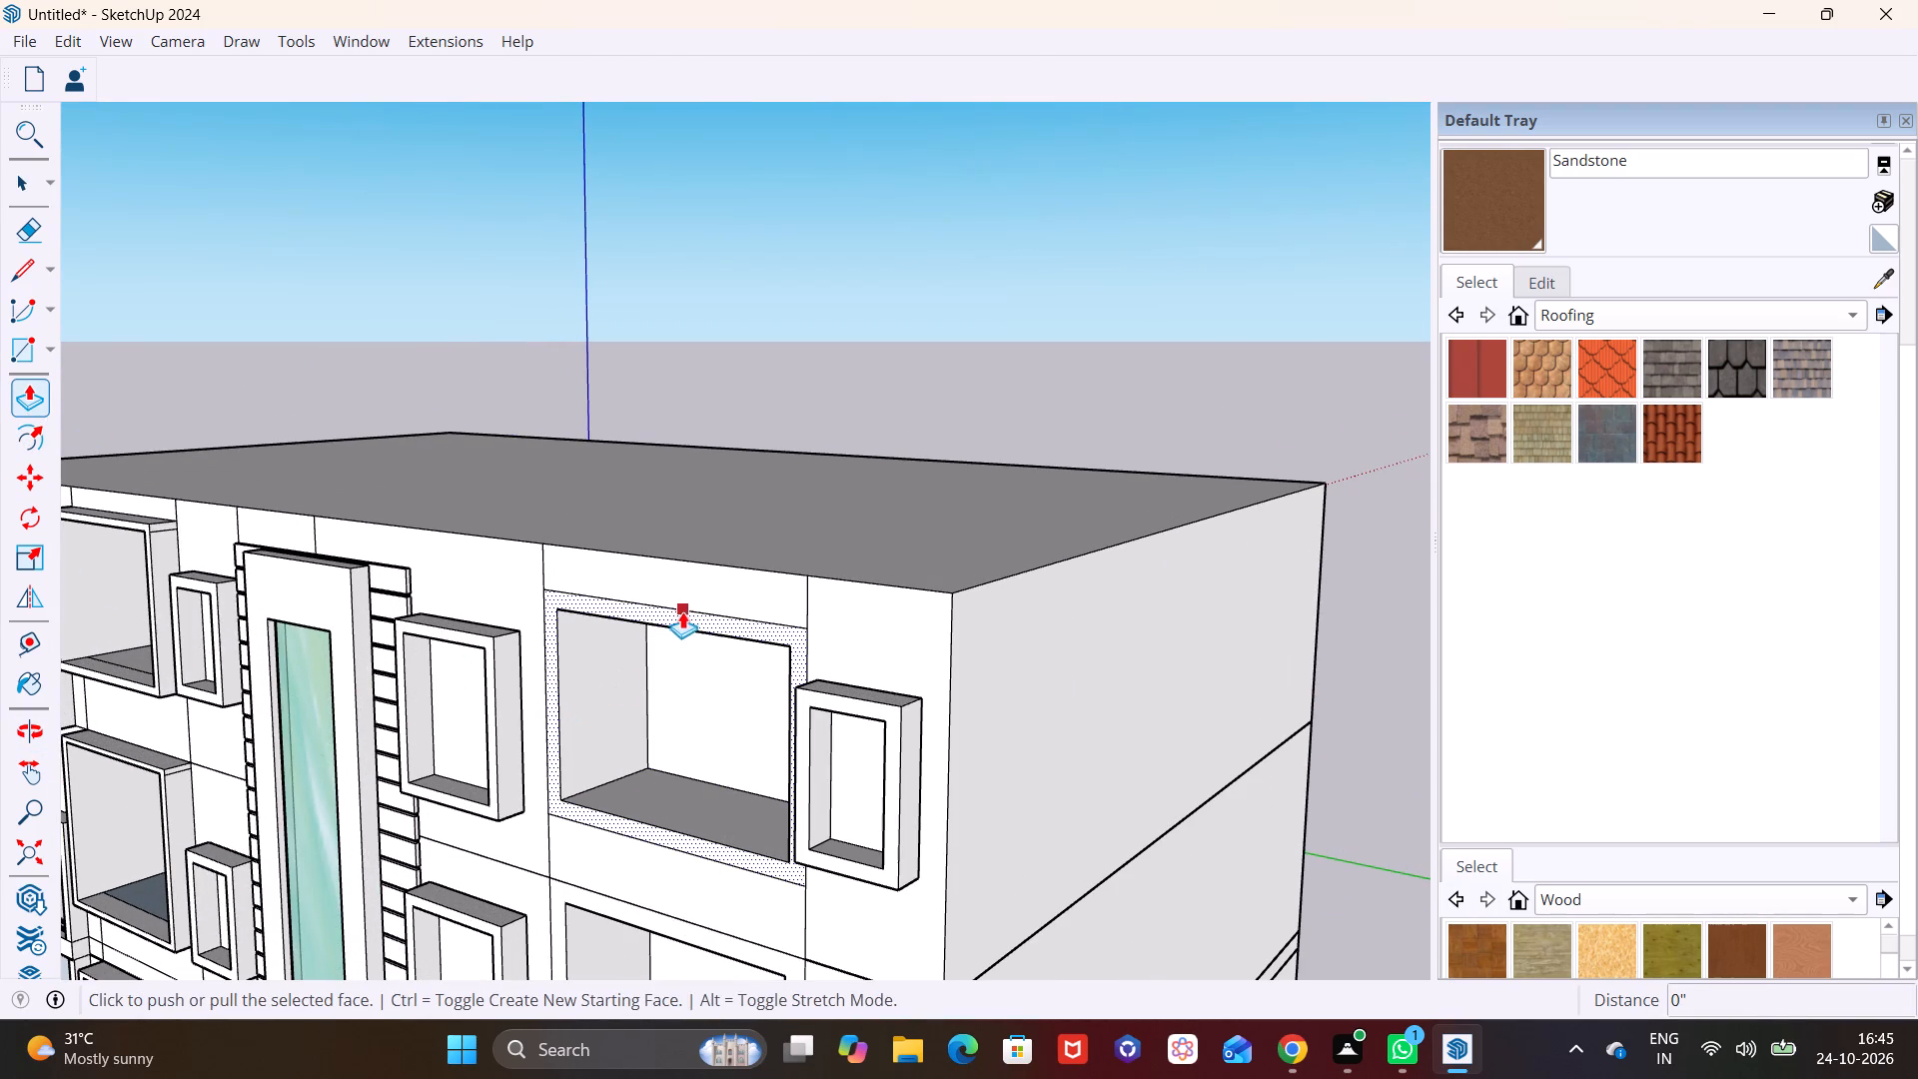
{"action": "left_click", "coordinate": [683, 613]}
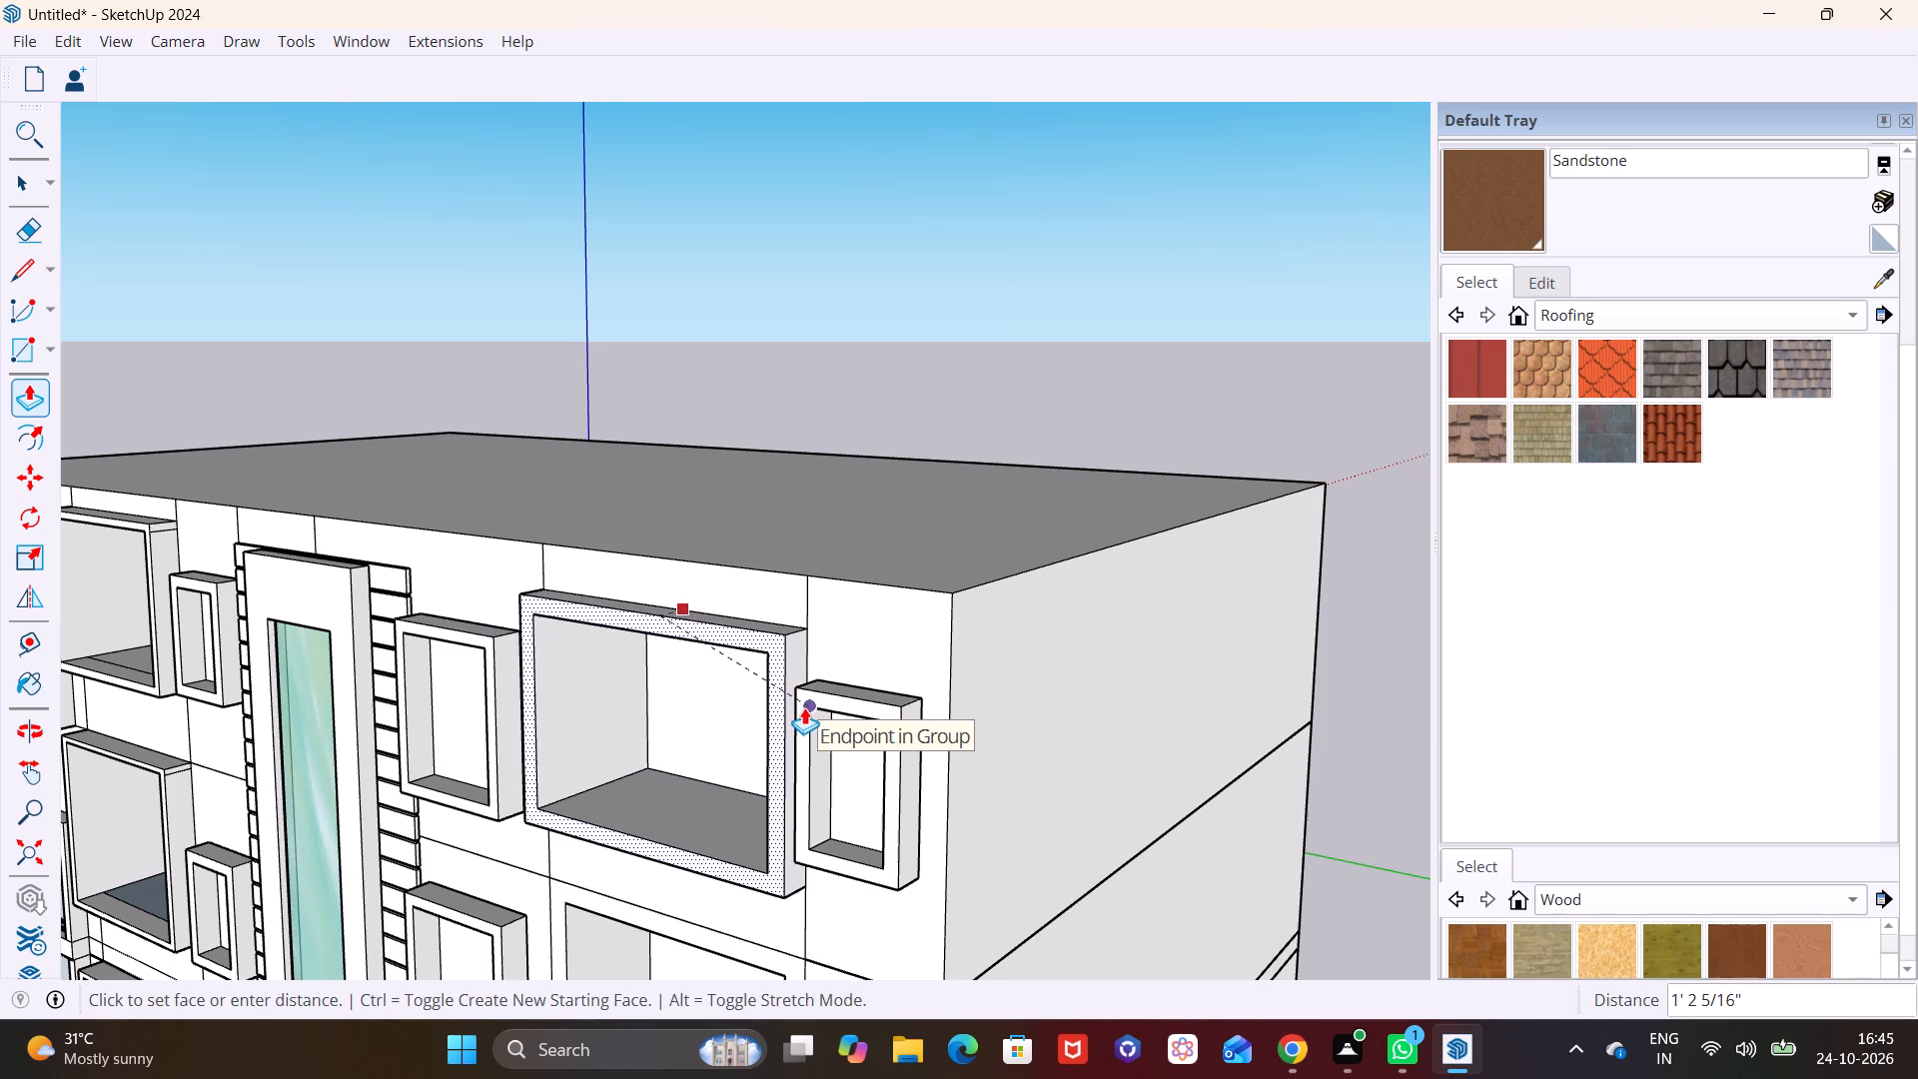
{"action": "left_click", "coordinate": [804, 707]}
{"action": "scroll", "coordinate": [728, 833], "scroll_direction": "down", "scroll_amount": 6}
{"action": "middle_click_drag", "start_coordinate": [709, 863], "coordinate": [584, 502], "text": "shift"}
{"action": "scroll", "coordinate": [600, 575], "scroll_direction": "up", "scroll_amount": 6}
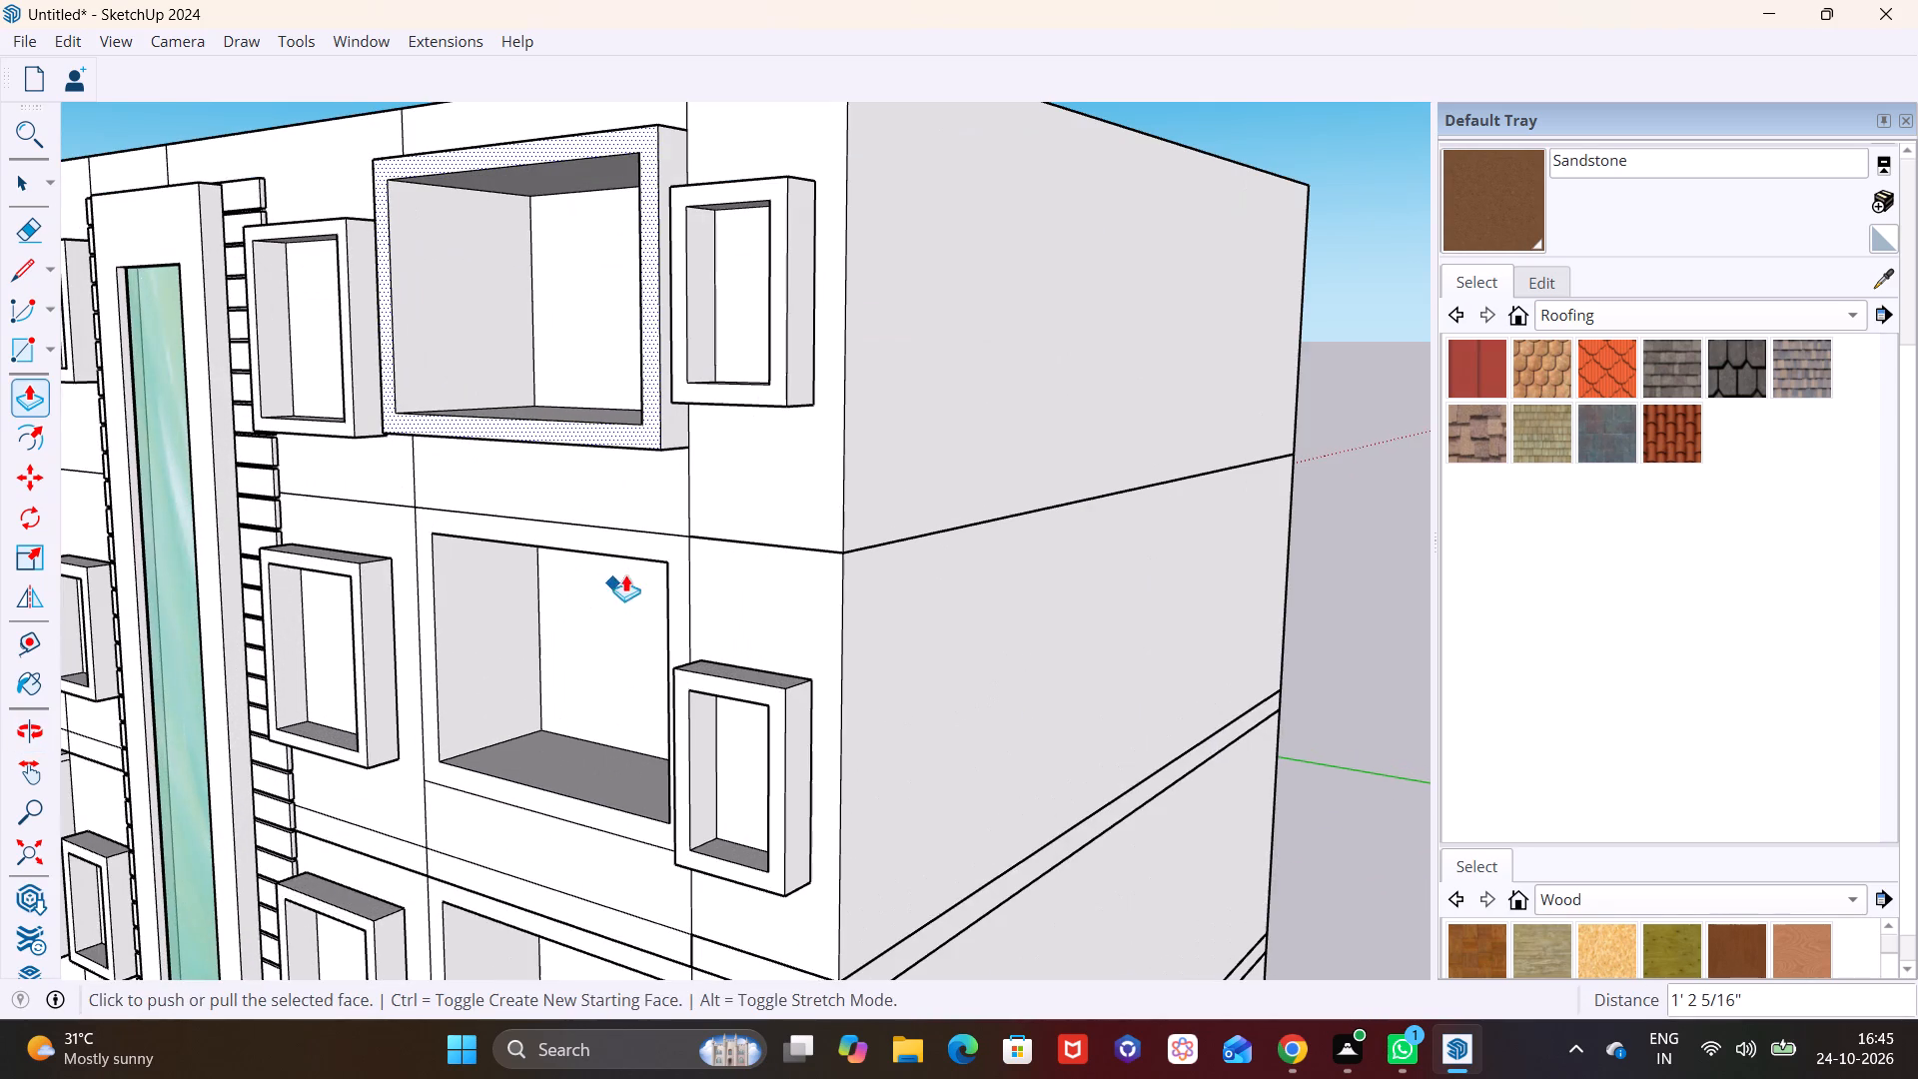
{"action": "key", "text": "space"}
Push/Pull the border around the third floor's recessed opening outward by about 1' 2 3/4".
{"action": "left_click", "coordinate": [682, 560]}
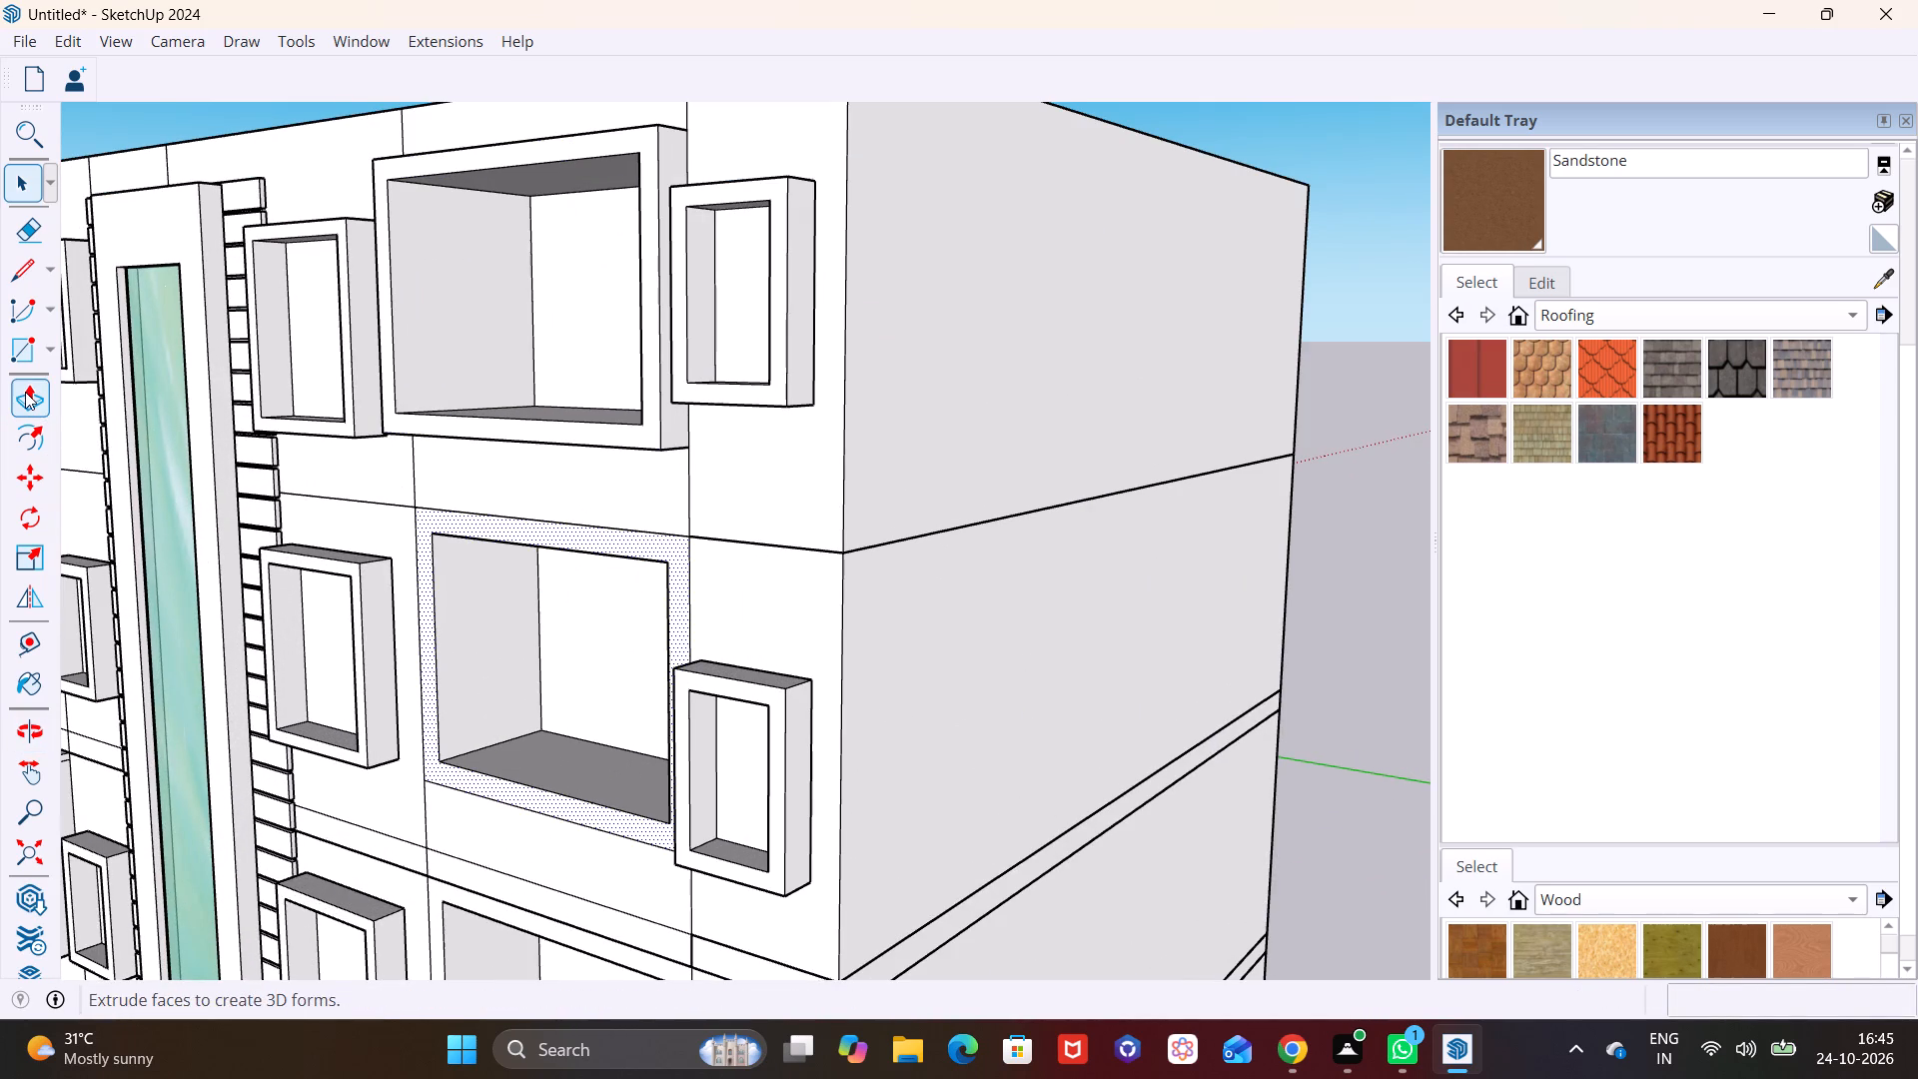
{"action": "left_click", "coordinate": [25, 392]}
{"action": "left_click", "coordinate": [679, 623]}
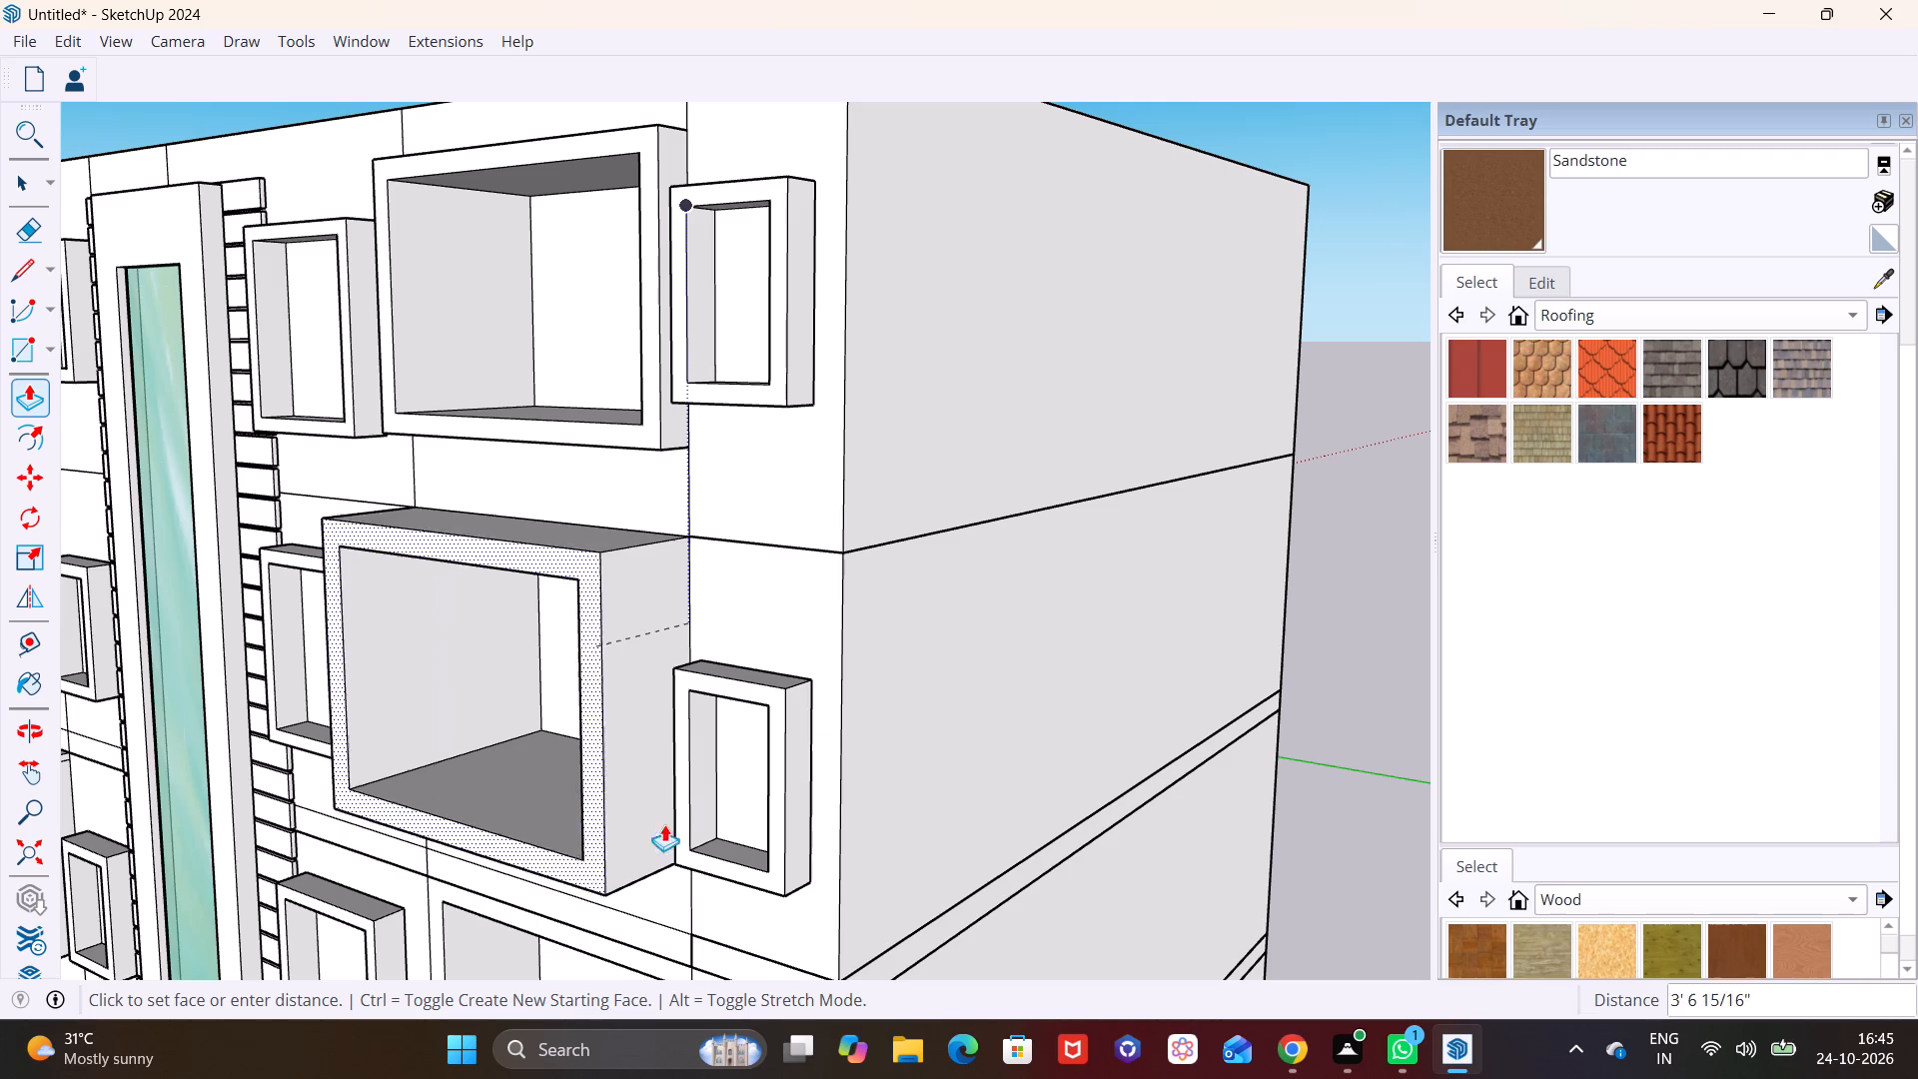
{"action": "left_click", "coordinate": [666, 657]}
{"action": "scroll", "coordinate": [511, 814], "scroll_direction": "down", "scroll_amount": 3}
{"action": "middle_click_drag", "start_coordinate": [560, 798], "coordinate": [720, 512]}
{"action": "middle_click_drag", "start_coordinate": [771, 757], "coordinate": [703, 718], "text": "shift"}
{"action": "key", "text": "space"}
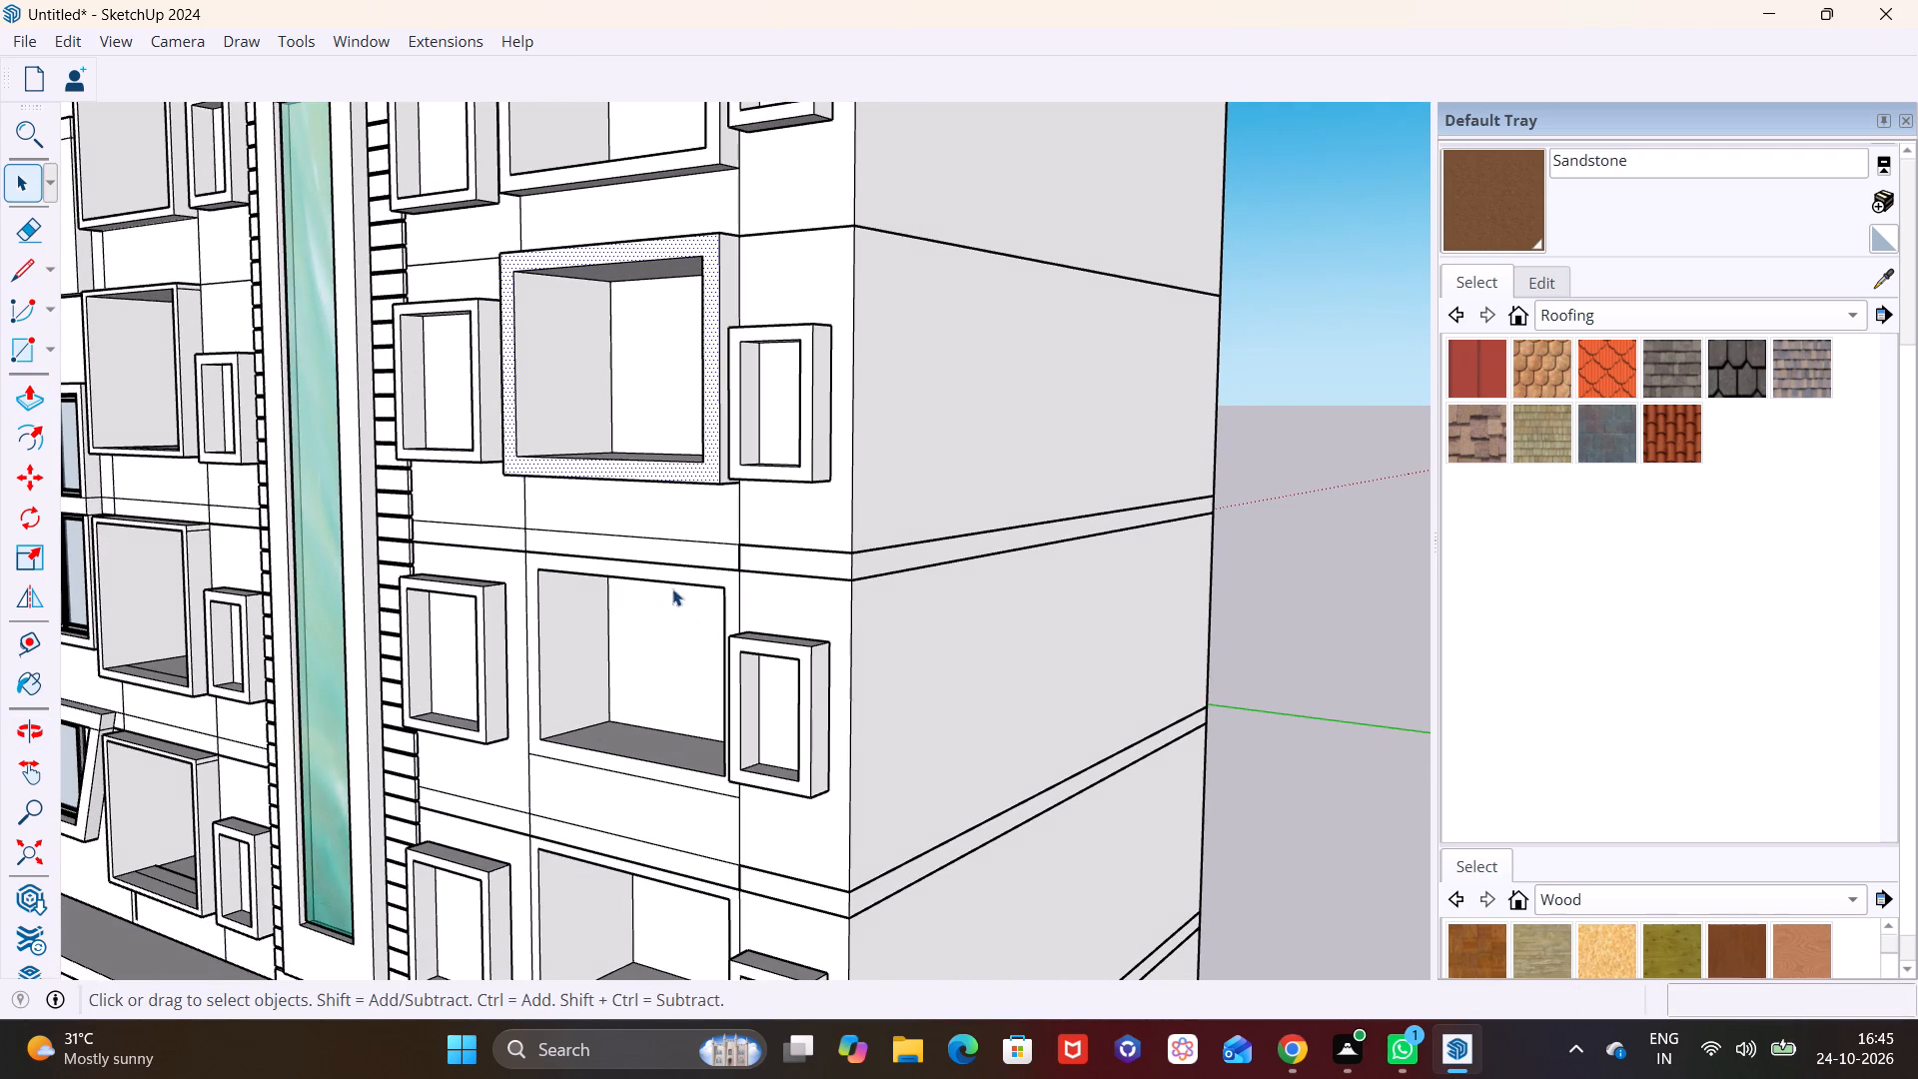
Push/Pull the border around the second floor's recessed opening outward by 1' 2 5/16".
{"action": "left_click", "coordinate": [727, 576]}
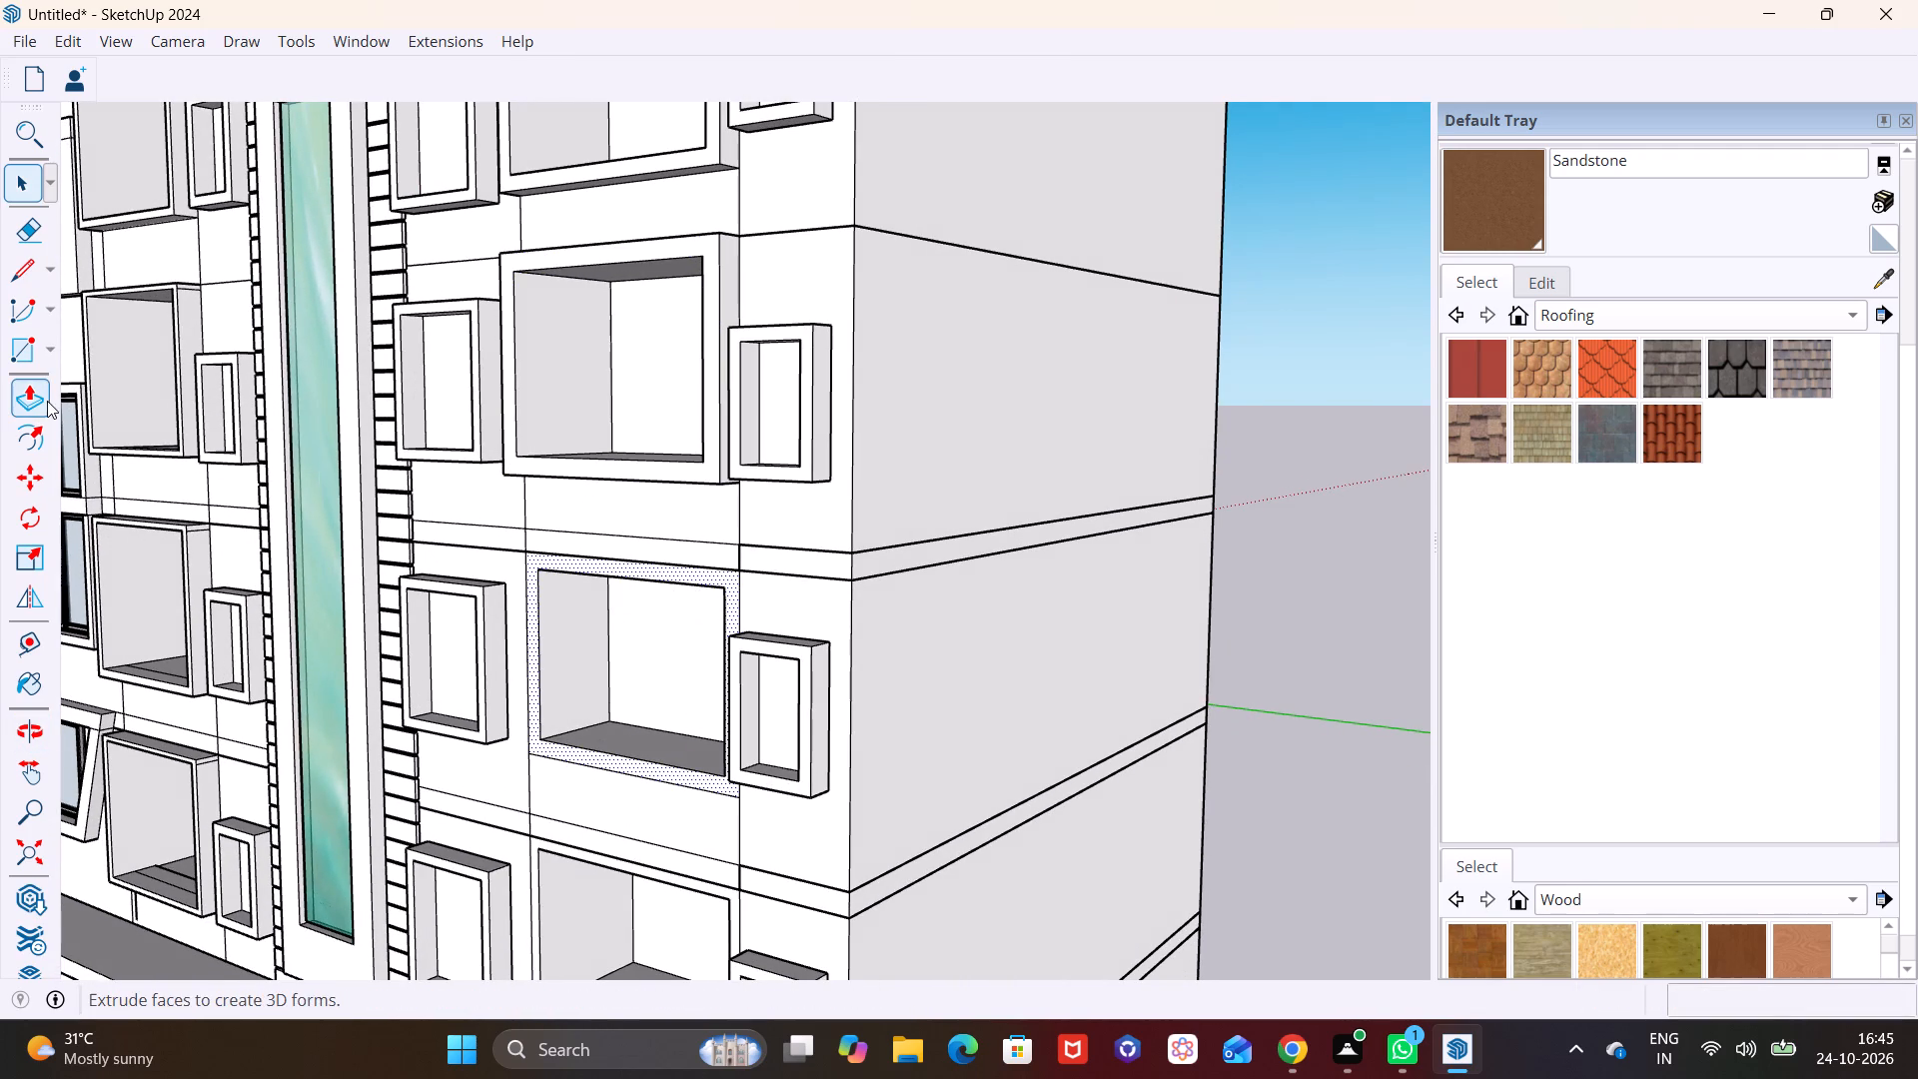
{"action": "left_click", "coordinate": [13, 390]}
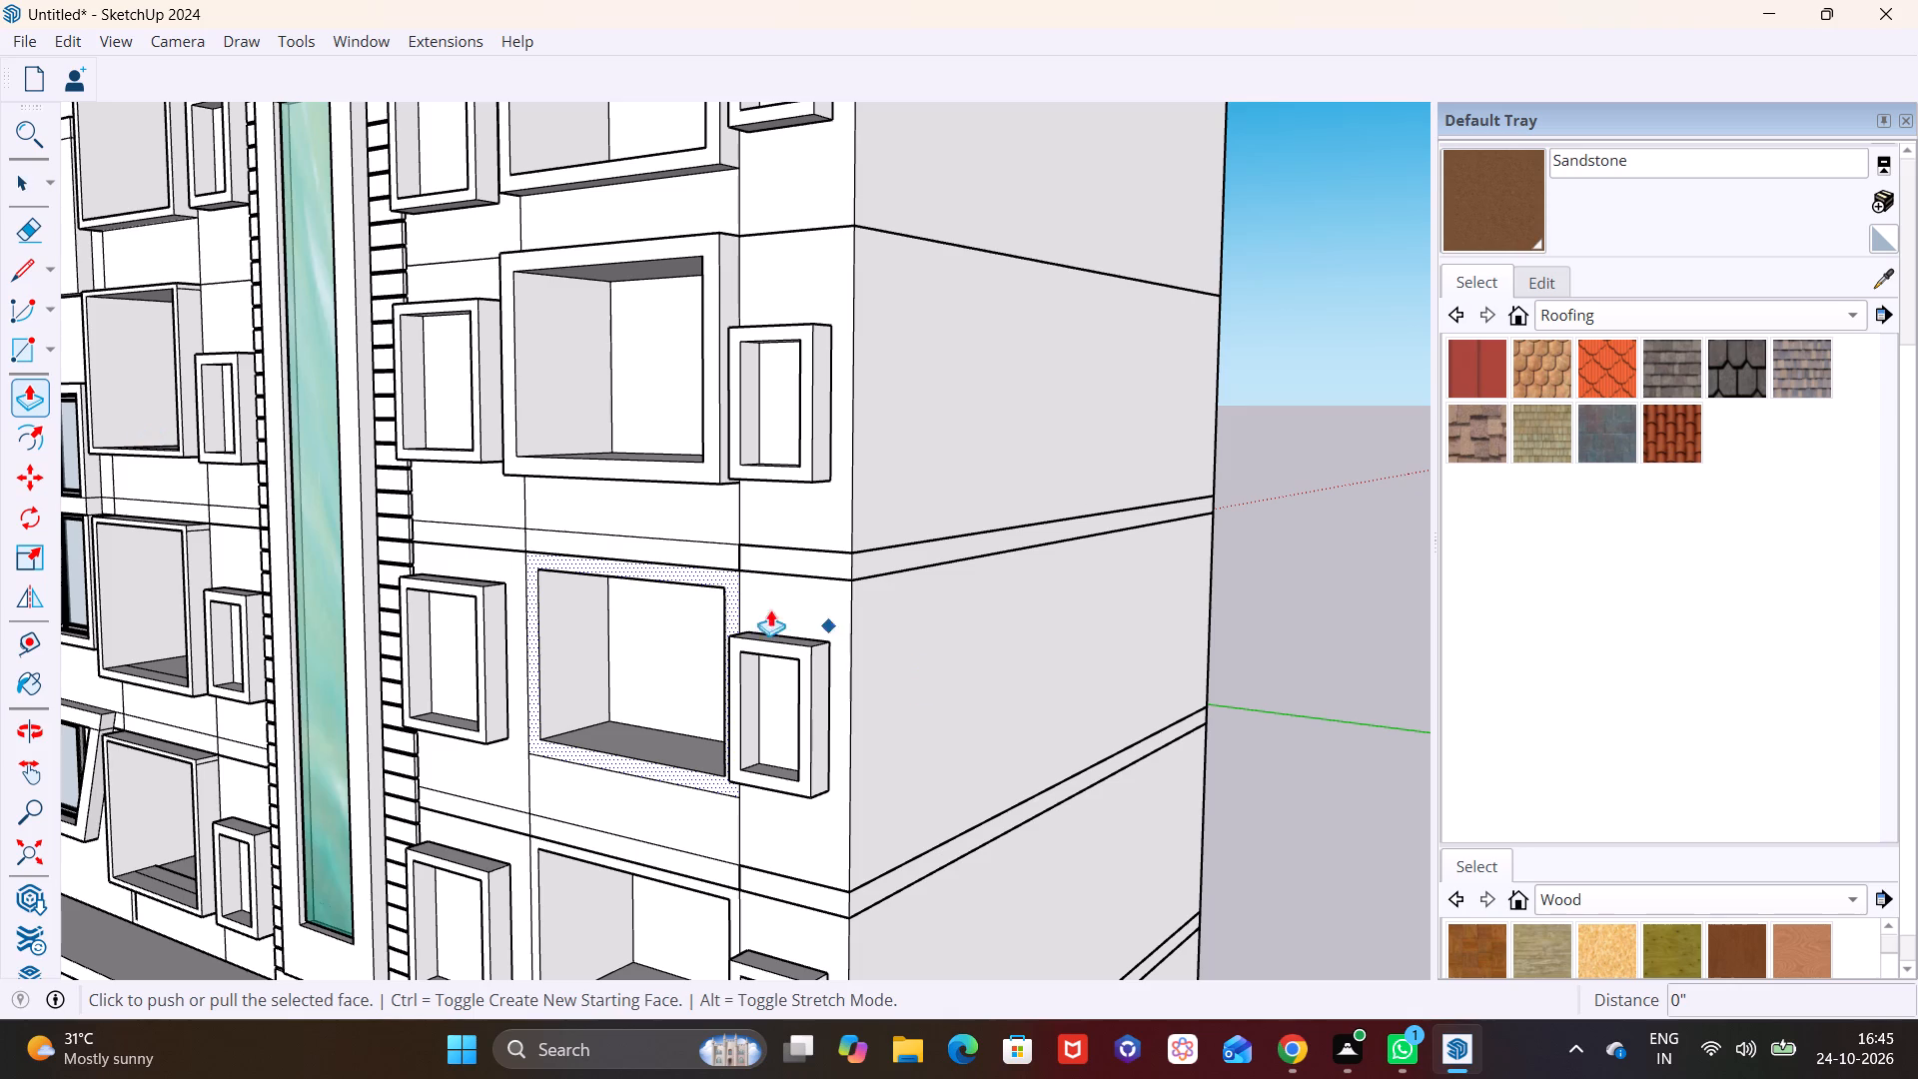
{"action": "left_click", "coordinate": [726, 579]}
{"action": "left_click", "coordinate": [796, 673]}
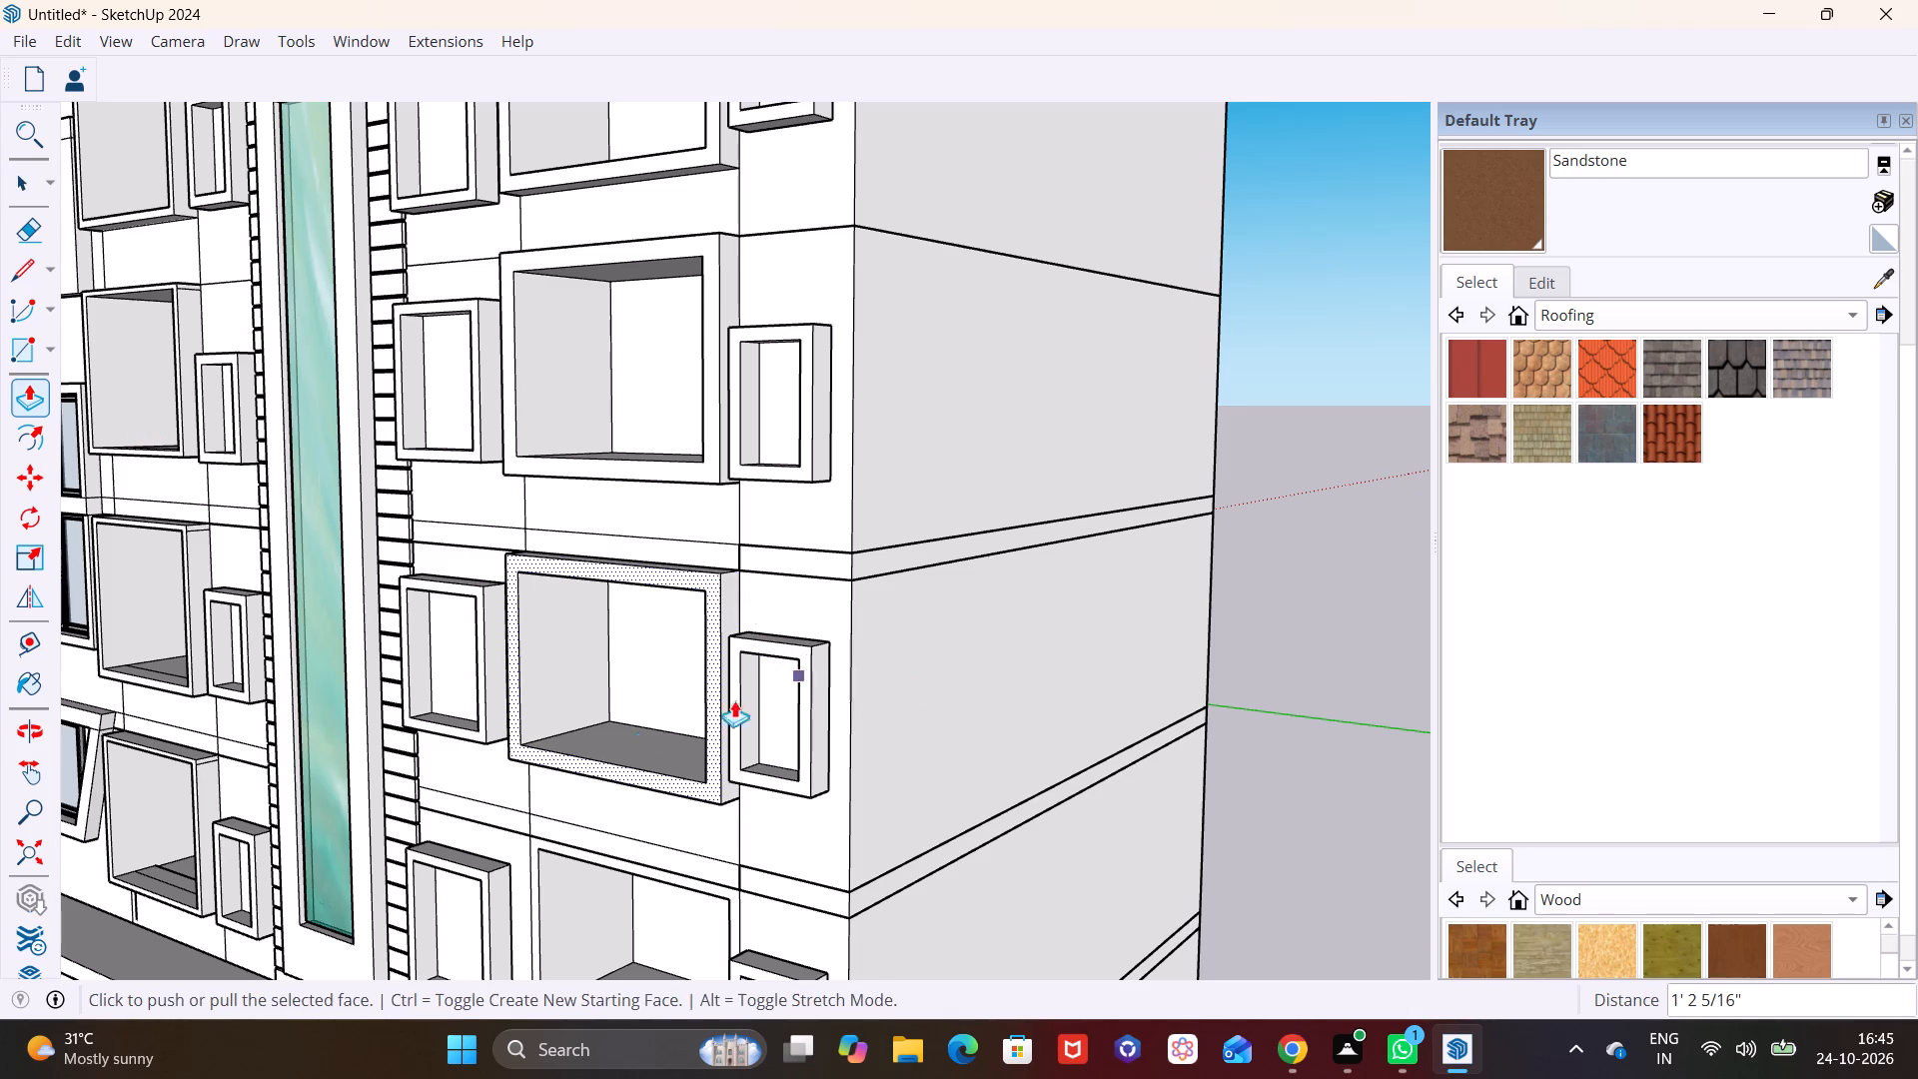
{"action": "scroll", "coordinate": [651, 741], "scroll_direction": "down", "scroll_amount": 6}
{"action": "middle_click_drag", "start_coordinate": [687, 824], "coordinate": [704, 589], "text": "shift"}
{"action": "scroll", "coordinate": [669, 677], "scroll_direction": "up", "scroll_amount": 6}
{"action": "key", "text": "space"}
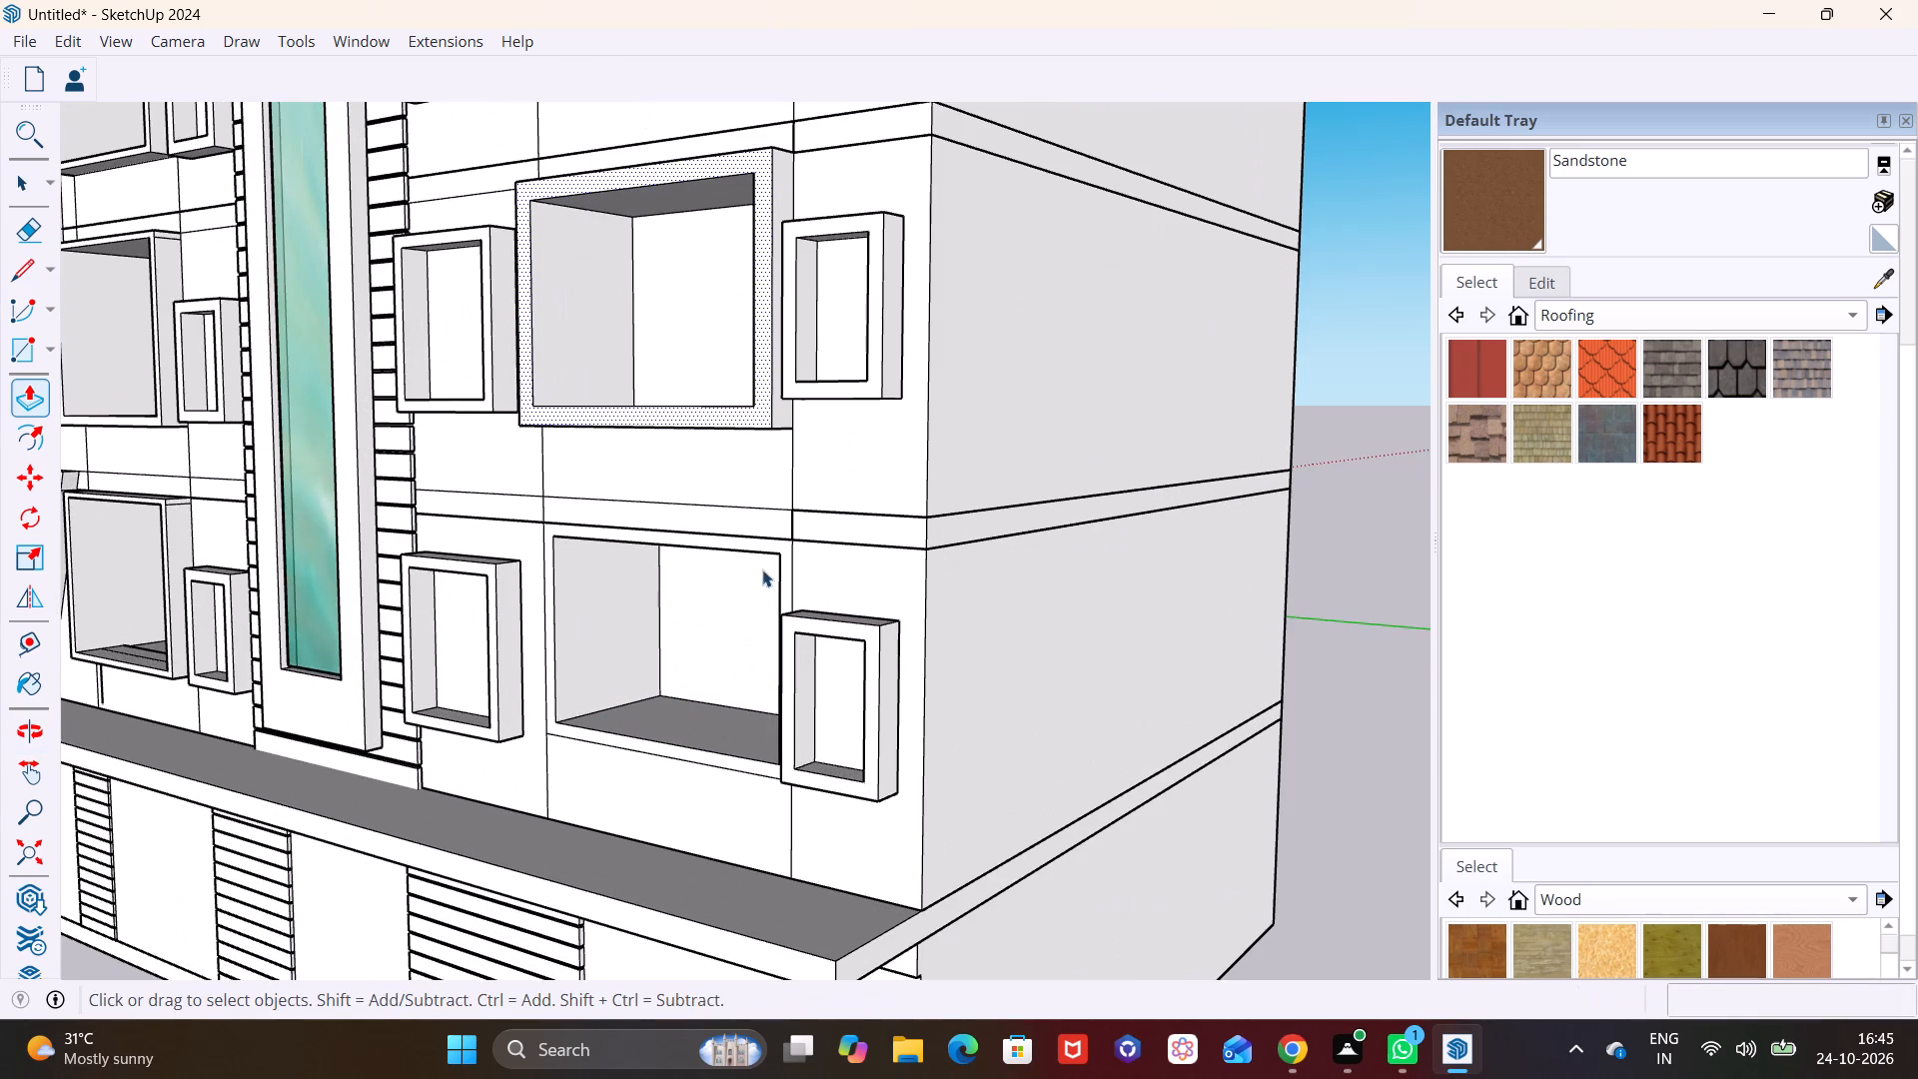
Push/Pull the border around the recessed opening on the first floor above the canopy outward by 1' 2 5/16", then clear the selection.
{"action": "left_click", "coordinate": [783, 544]}
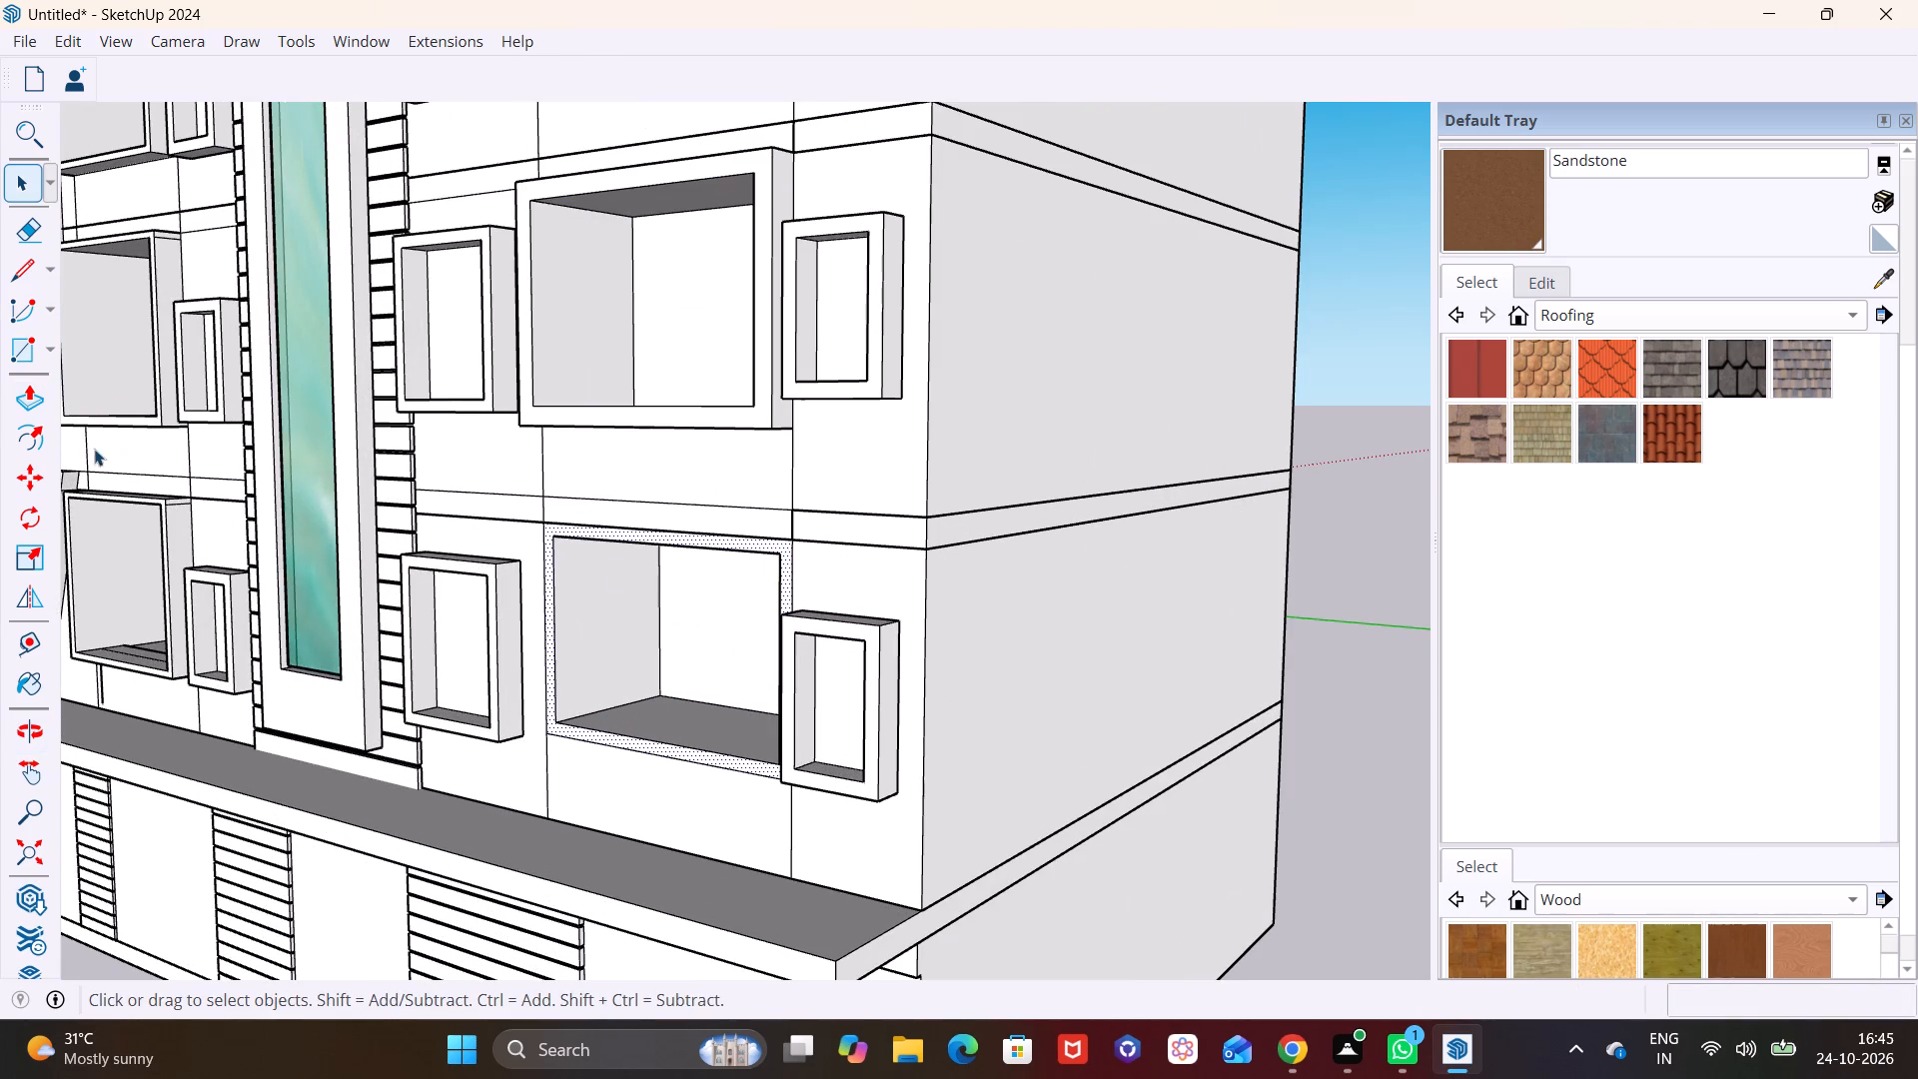
{"action": "left_click", "coordinate": [41, 398]}
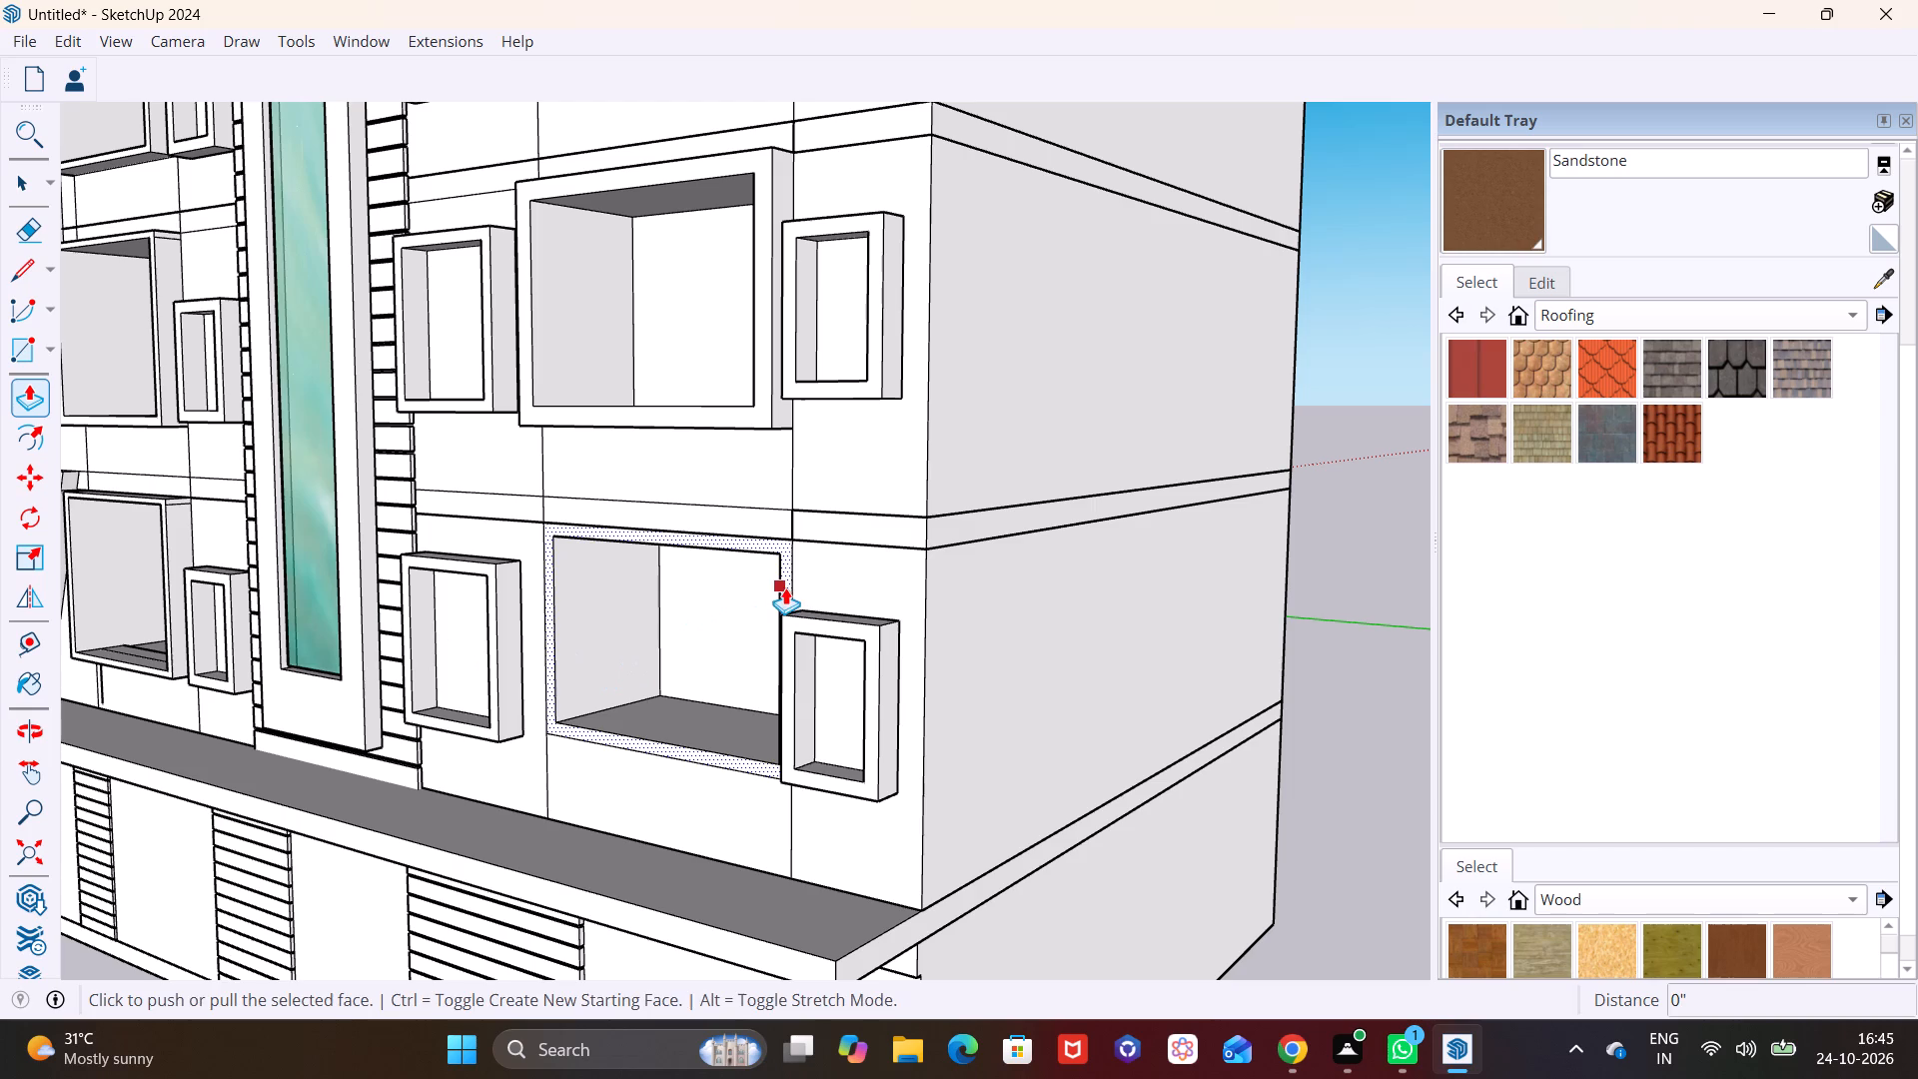
{"action": "left_click", "coordinate": [783, 585]}
{"action": "left_click", "coordinate": [783, 642]}
{"action": "scroll", "coordinate": [823, 737], "scroll_direction": "down", "scroll_amount": 8}
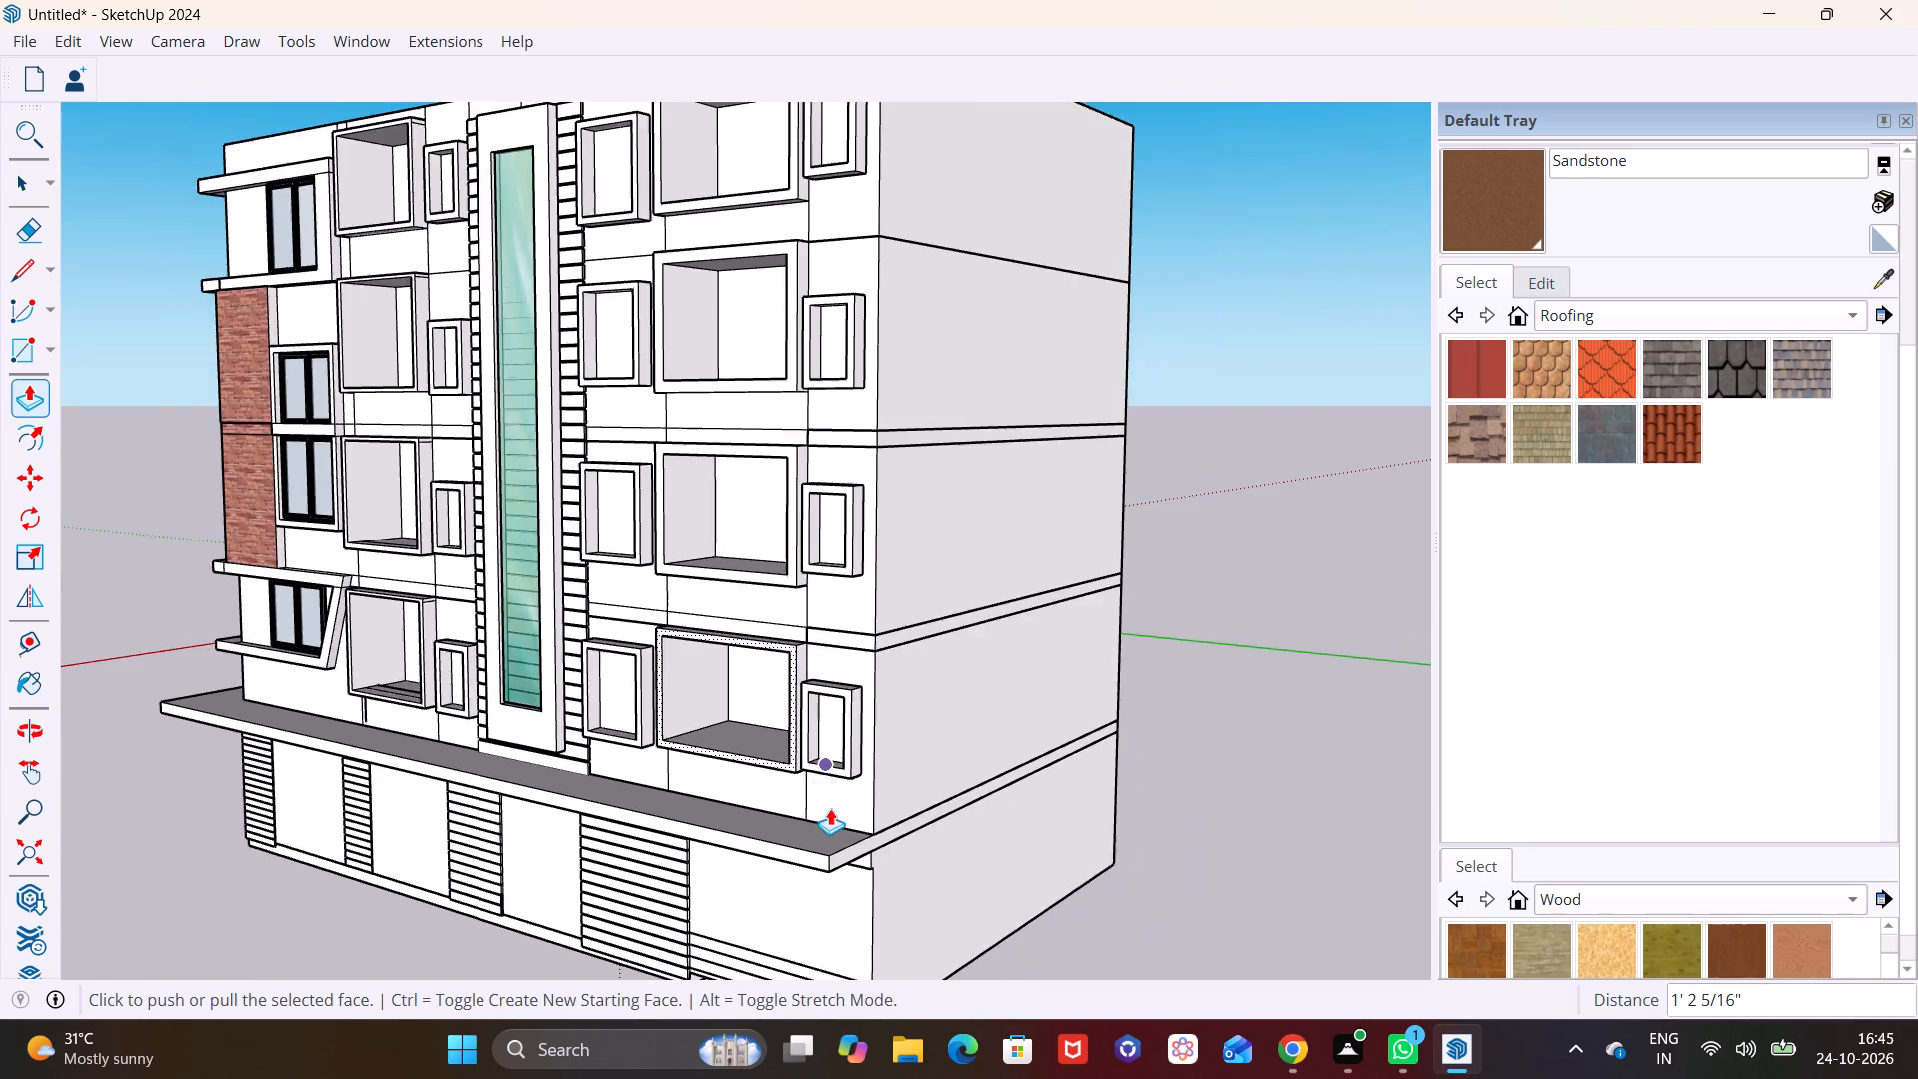
{"action": "scroll", "coordinate": [830, 808], "scroll_direction": "down", "scroll_amount": 2}
{"action": "key", "text": "space"}
{"action": "left_click", "coordinate": [1201, 835]}
Examine the whole building's front and side facades, including the brick corner, strip cladding and framed openings.
{"action": "scroll", "coordinate": [616, 673], "scroll_direction": "down", "scroll_amount": 7}
{"action": "middle_click_drag", "start_coordinate": [661, 693], "coordinate": [1039, 723]}
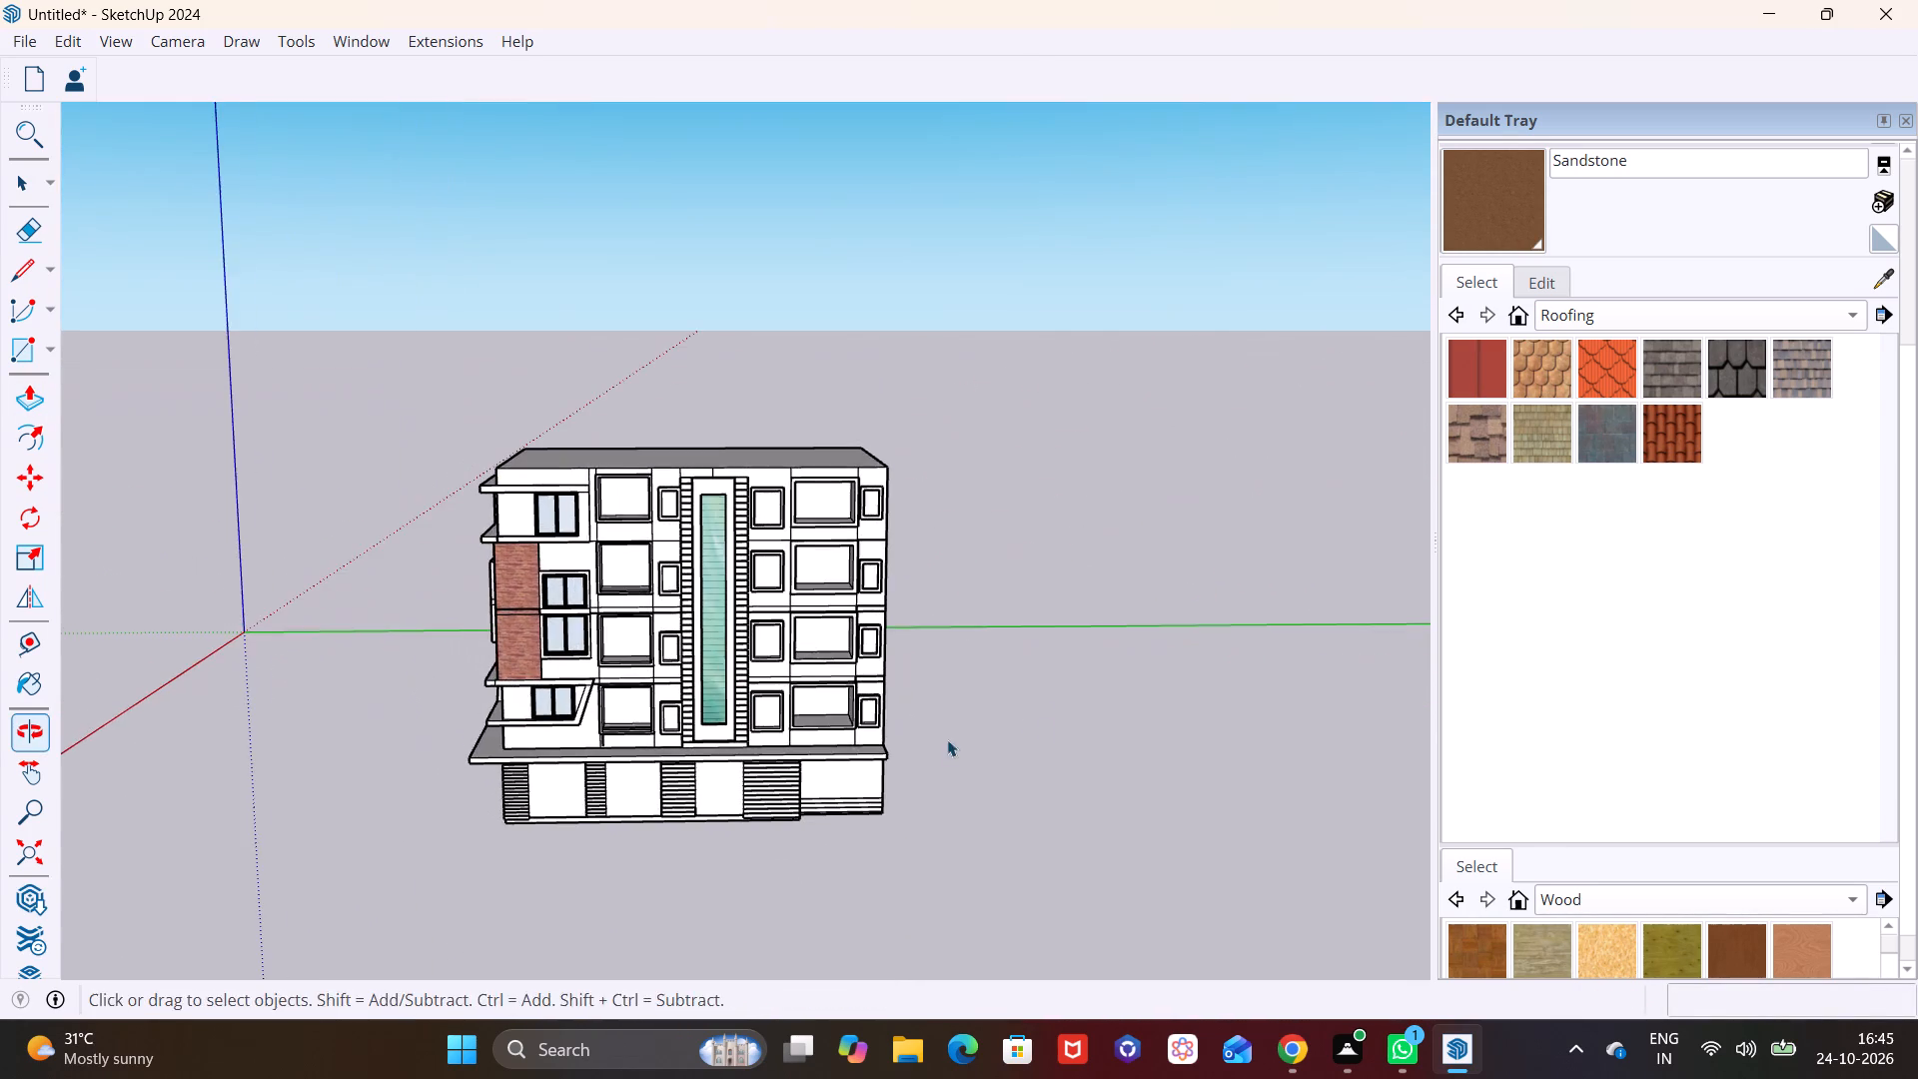
{"action": "middle_click_drag", "start_coordinate": [862, 739], "coordinate": [1227, 610]}
{"action": "scroll", "coordinate": [864, 665], "scroll_direction": "up", "scroll_amount": 5}
{"action": "middle_click_drag", "start_coordinate": [904, 780], "coordinate": [1109, 819], "text": "shift"}
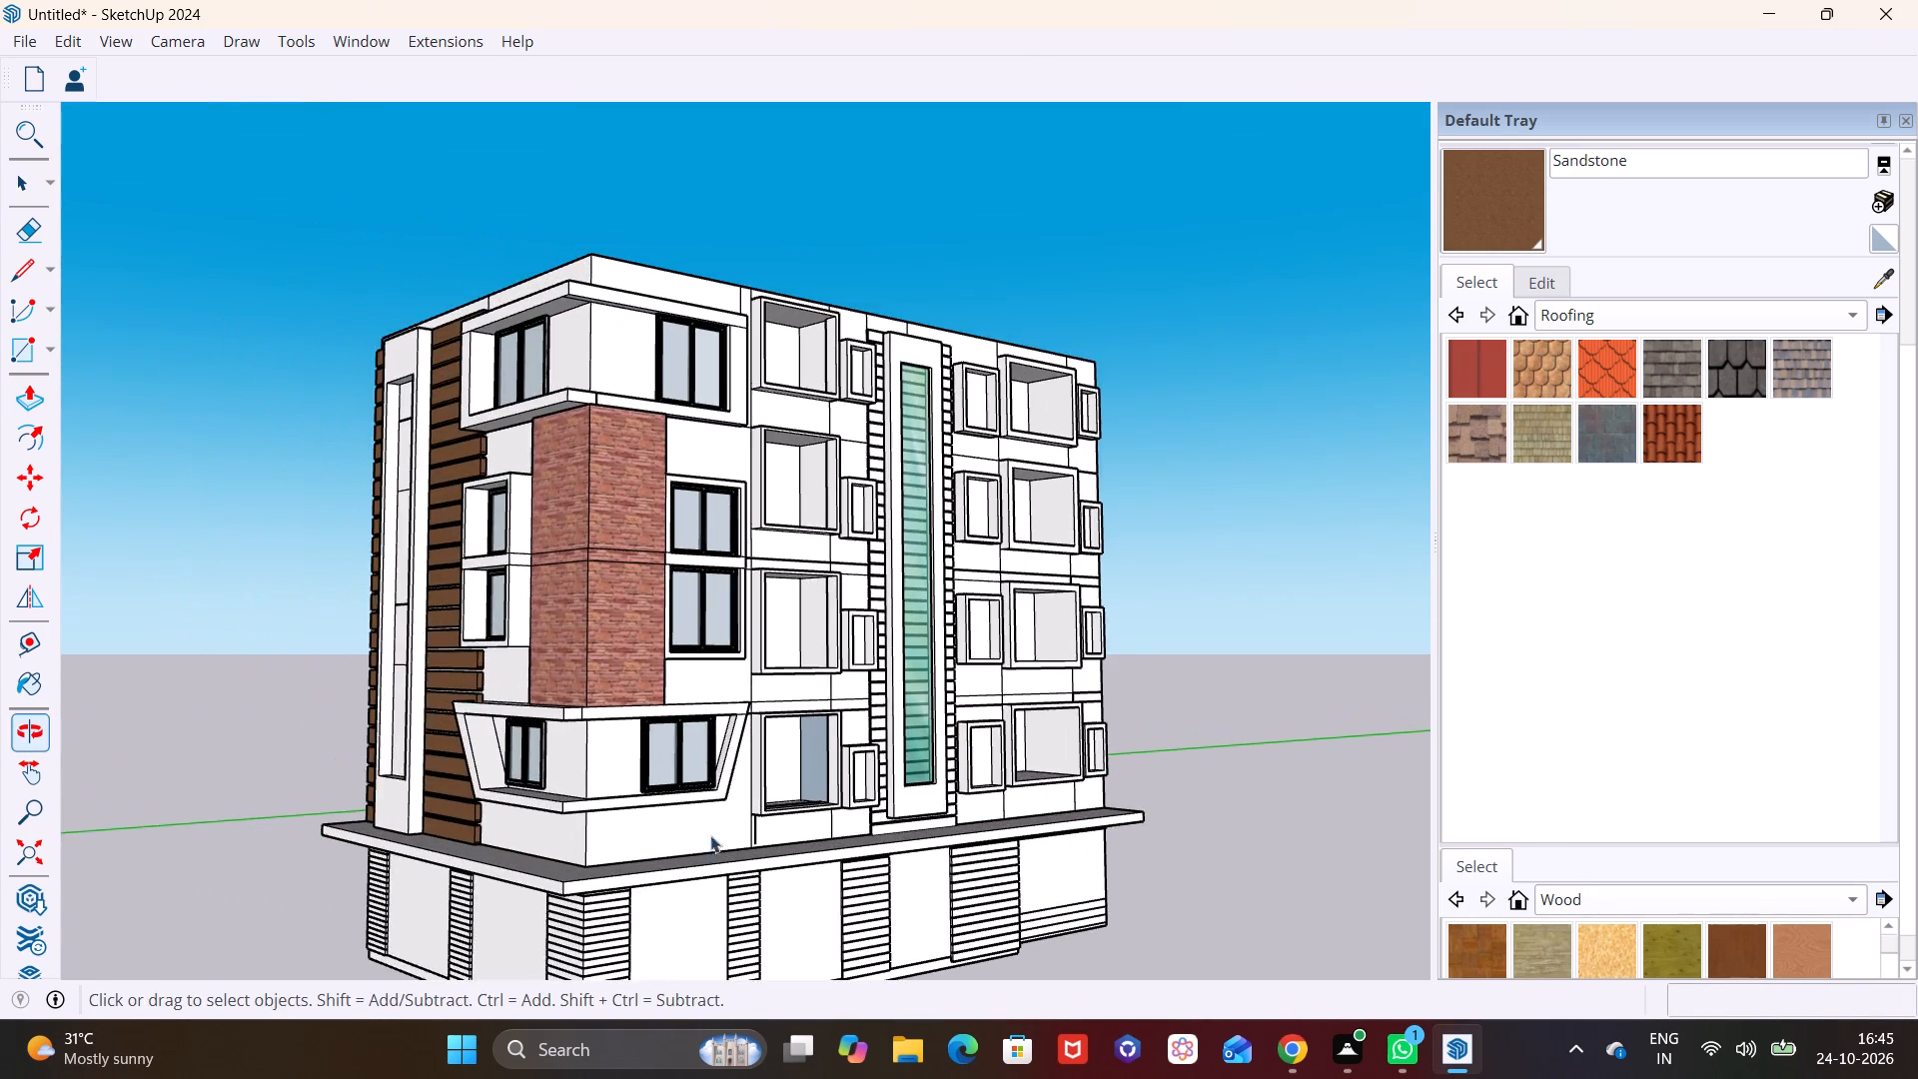
{"action": "scroll", "coordinate": [691, 832], "scroll_direction": "down", "scroll_amount": 6}
{"action": "middle_click_drag", "start_coordinate": [691, 832], "coordinate": [687, 720], "text": "shift"}
{"action": "scroll", "coordinate": [620, 731], "scroll_direction": "up", "scroll_amount": 3}
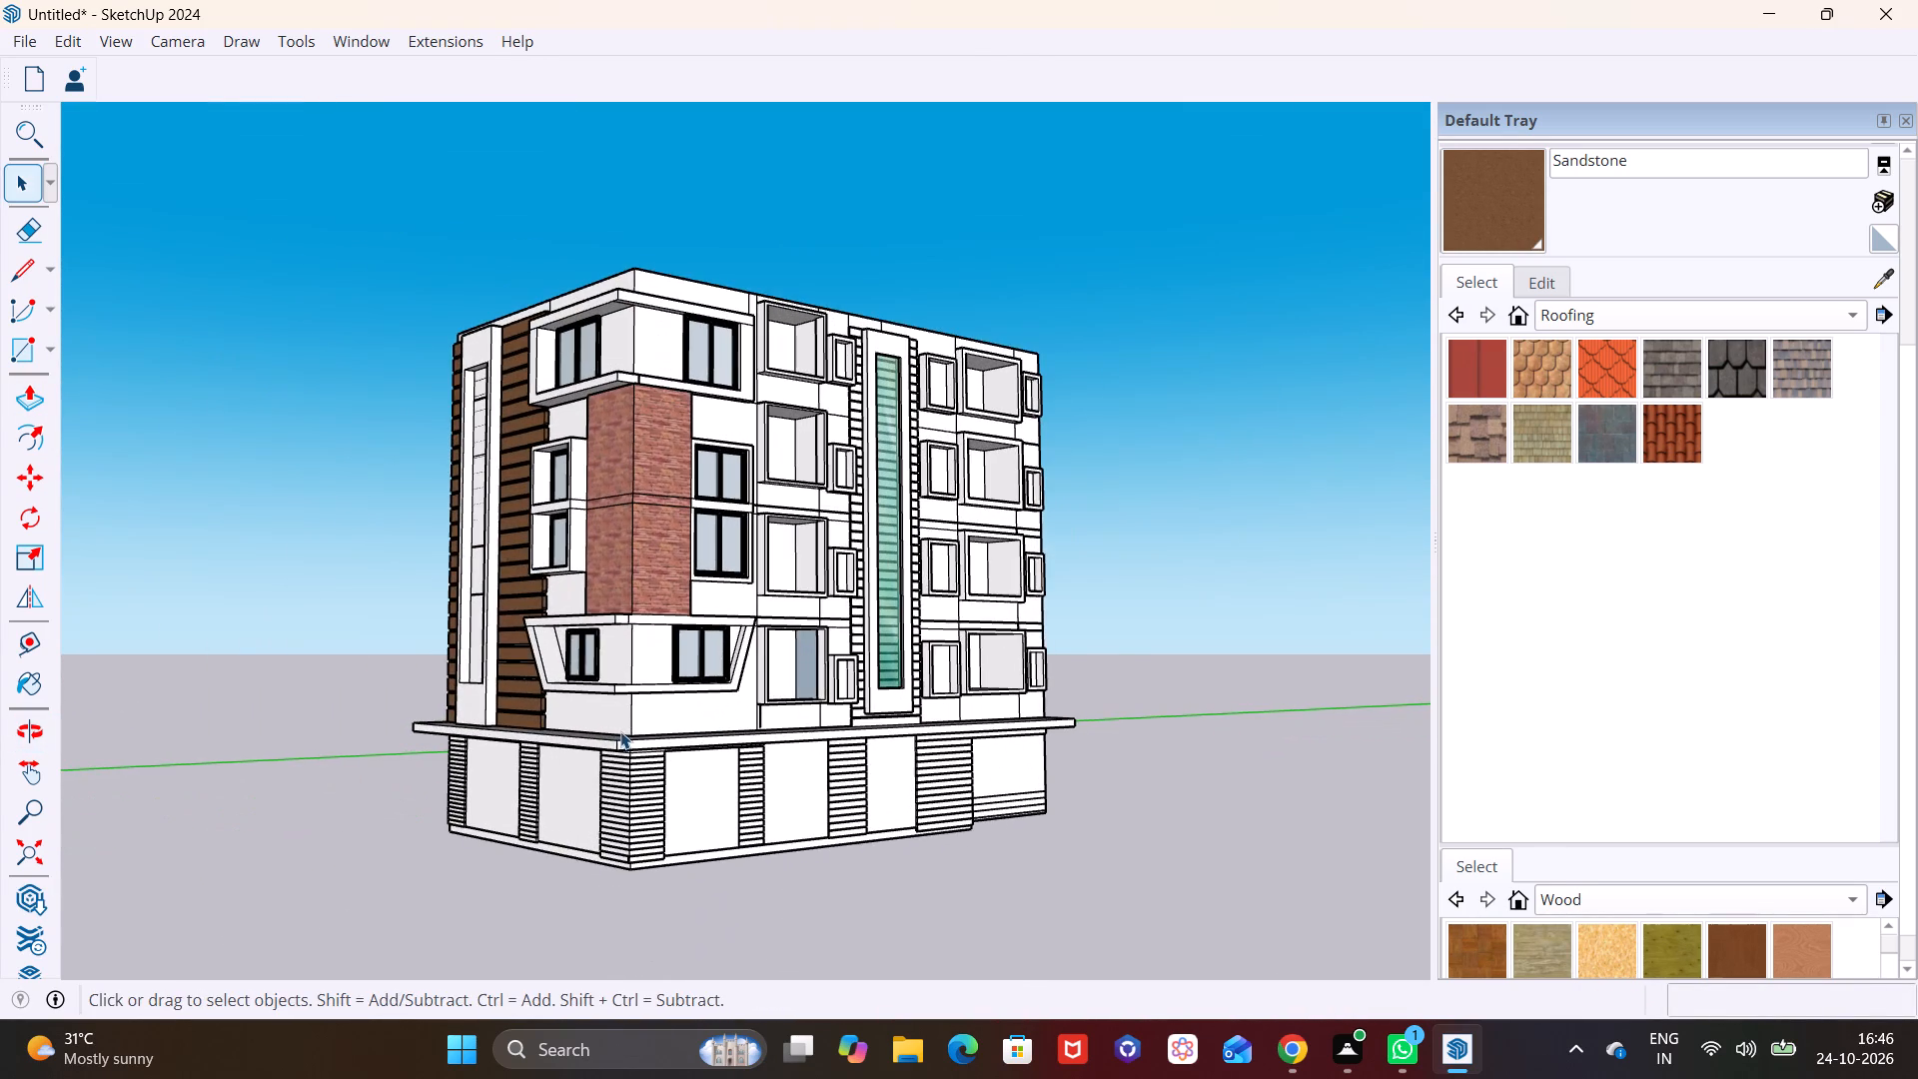
{"action": "middle_click_drag", "start_coordinate": [623, 732], "coordinate": [752, 796]}
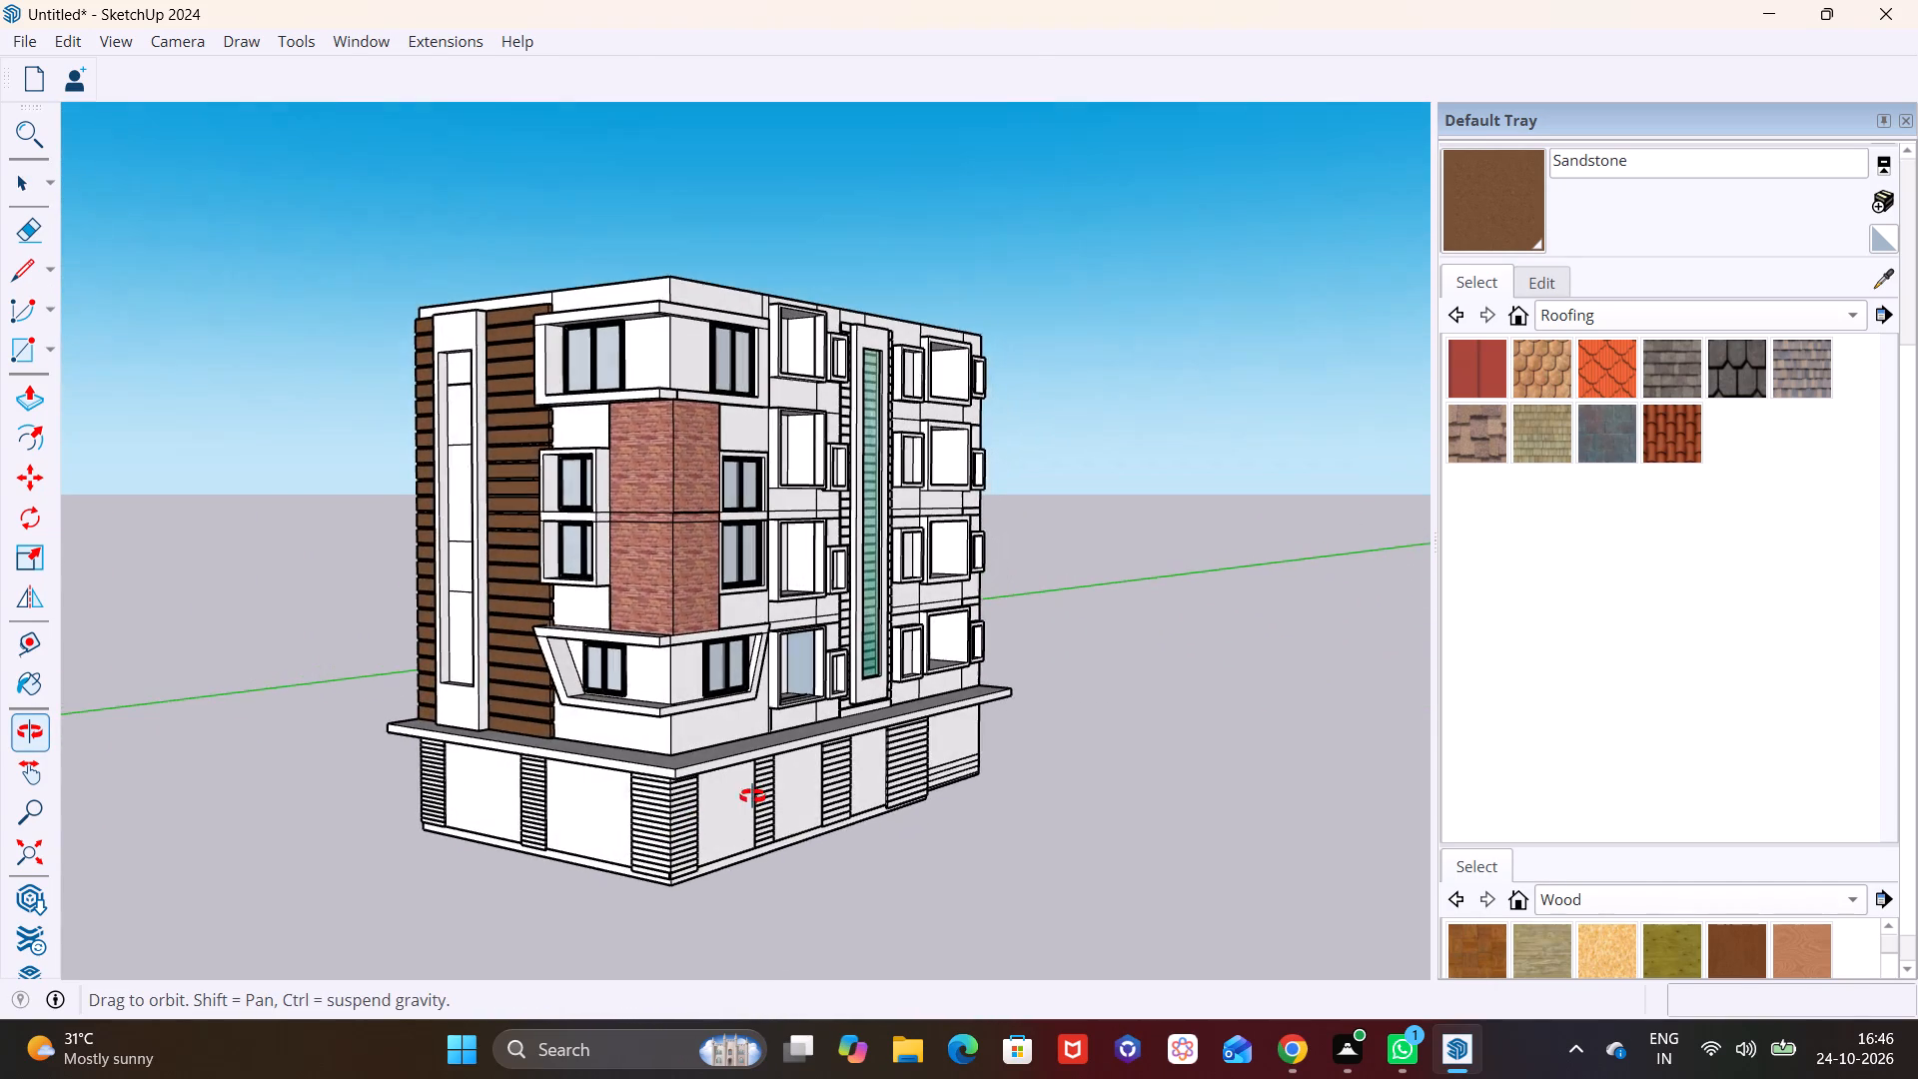
{"action": "middle_click_drag", "start_coordinate": [752, 796], "coordinate": [779, 796]}
{"action": "scroll", "coordinate": [735, 791], "scroll_direction": "up", "scroll_amount": 4}
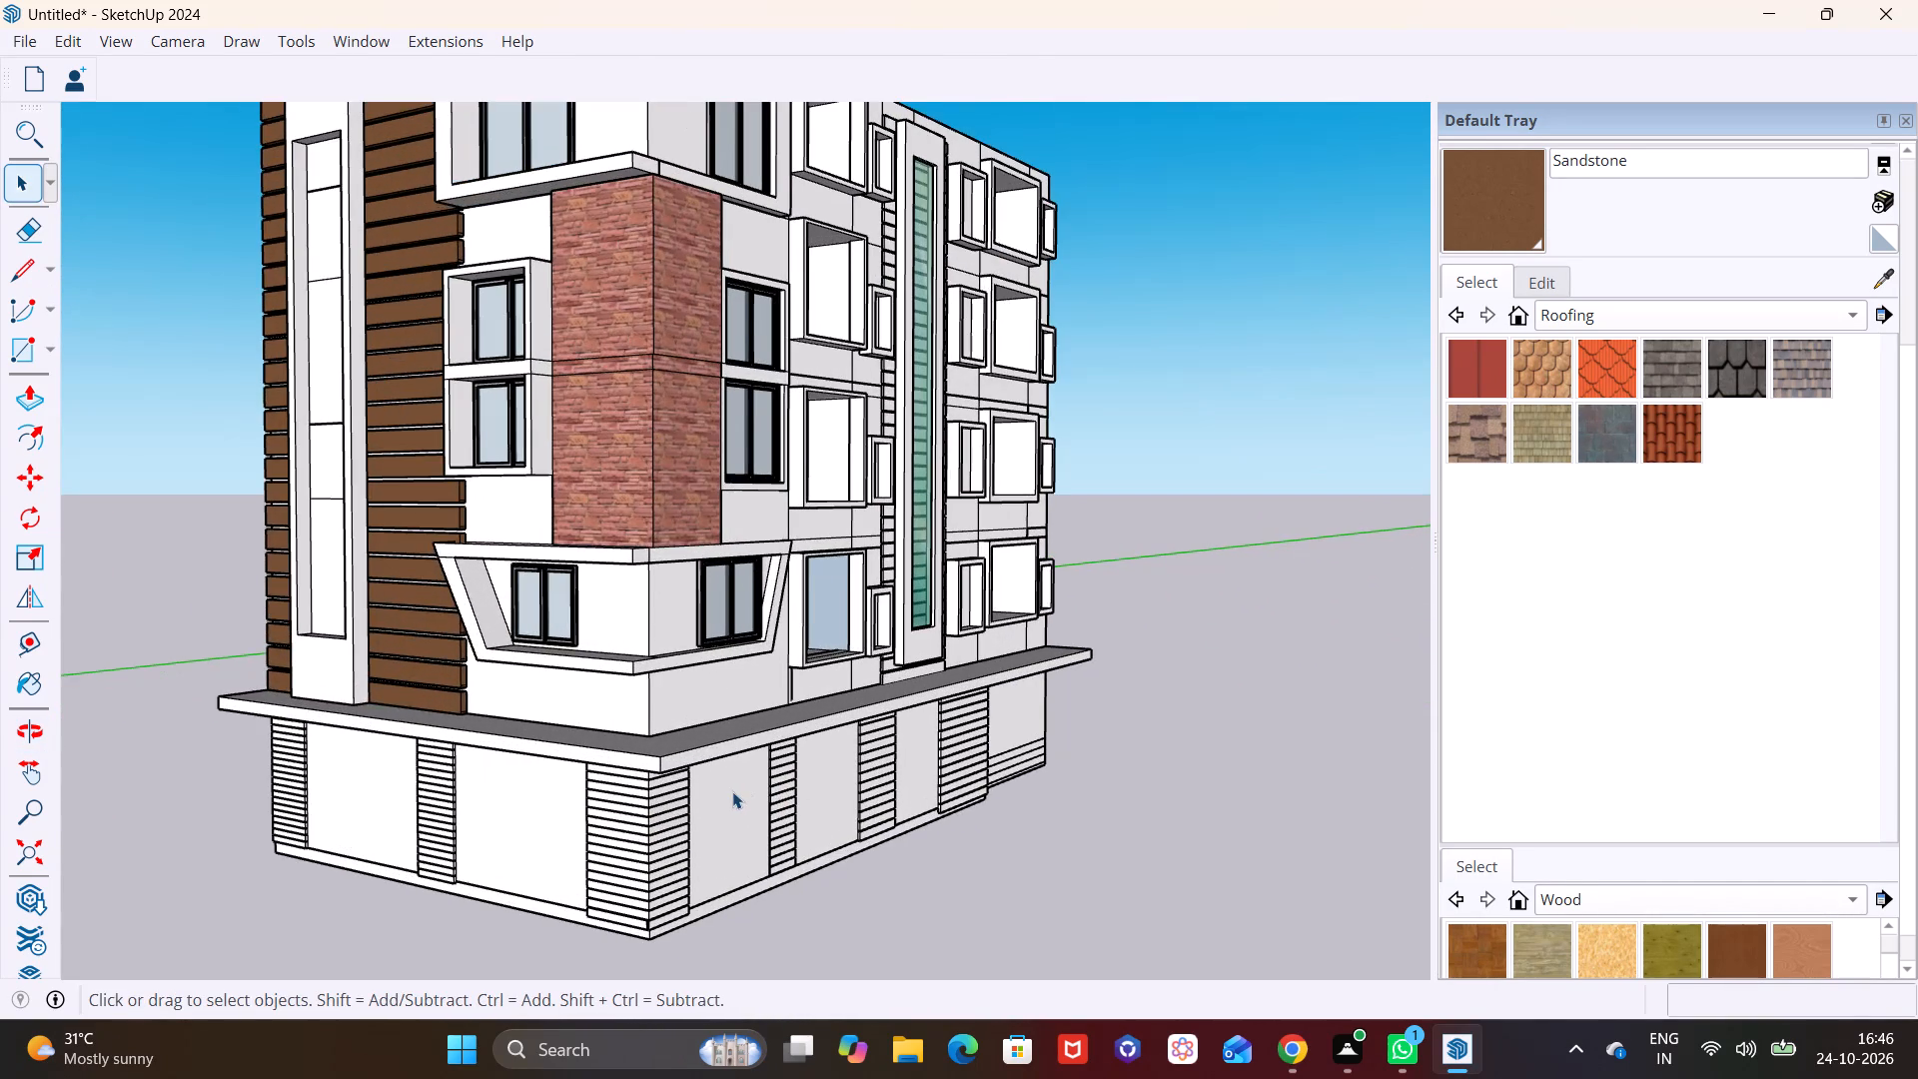
{"action": "scroll", "coordinate": [732, 791], "scroll_direction": "down", "scroll_amount": 8}
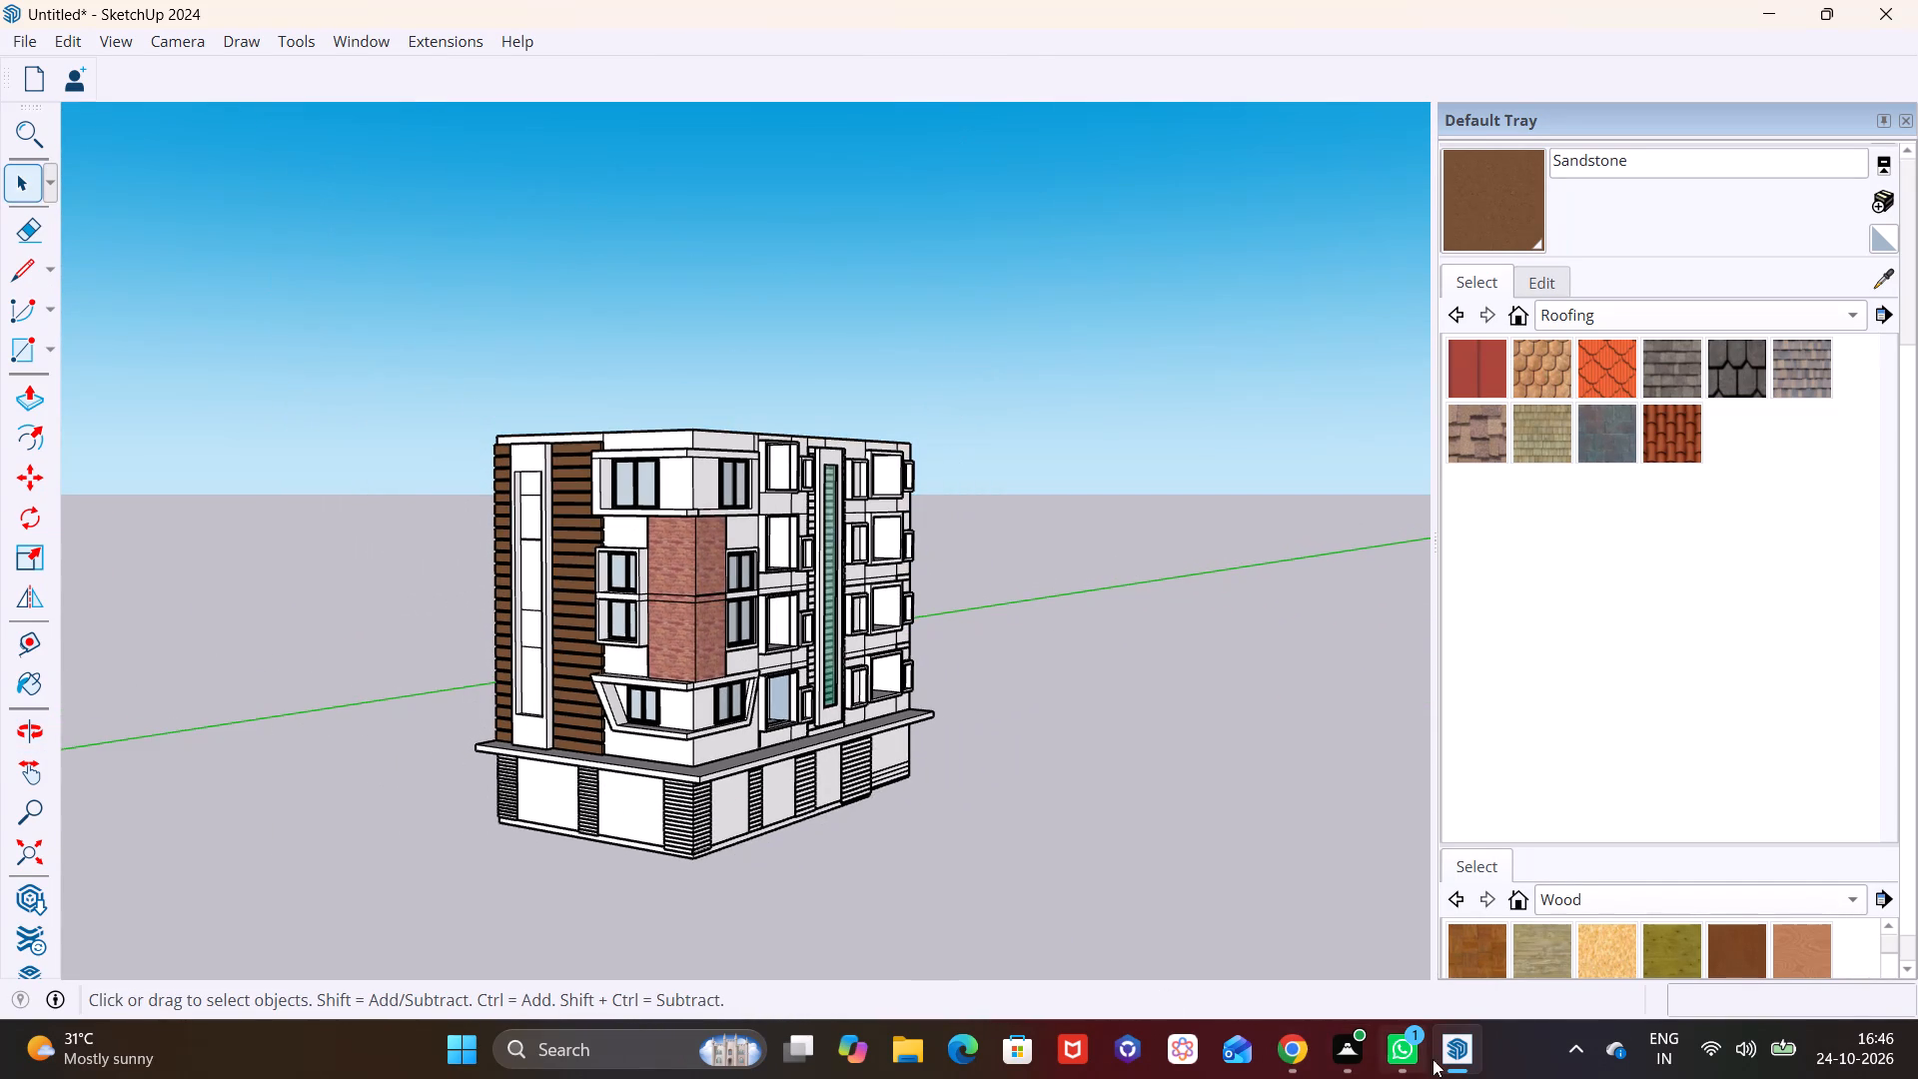
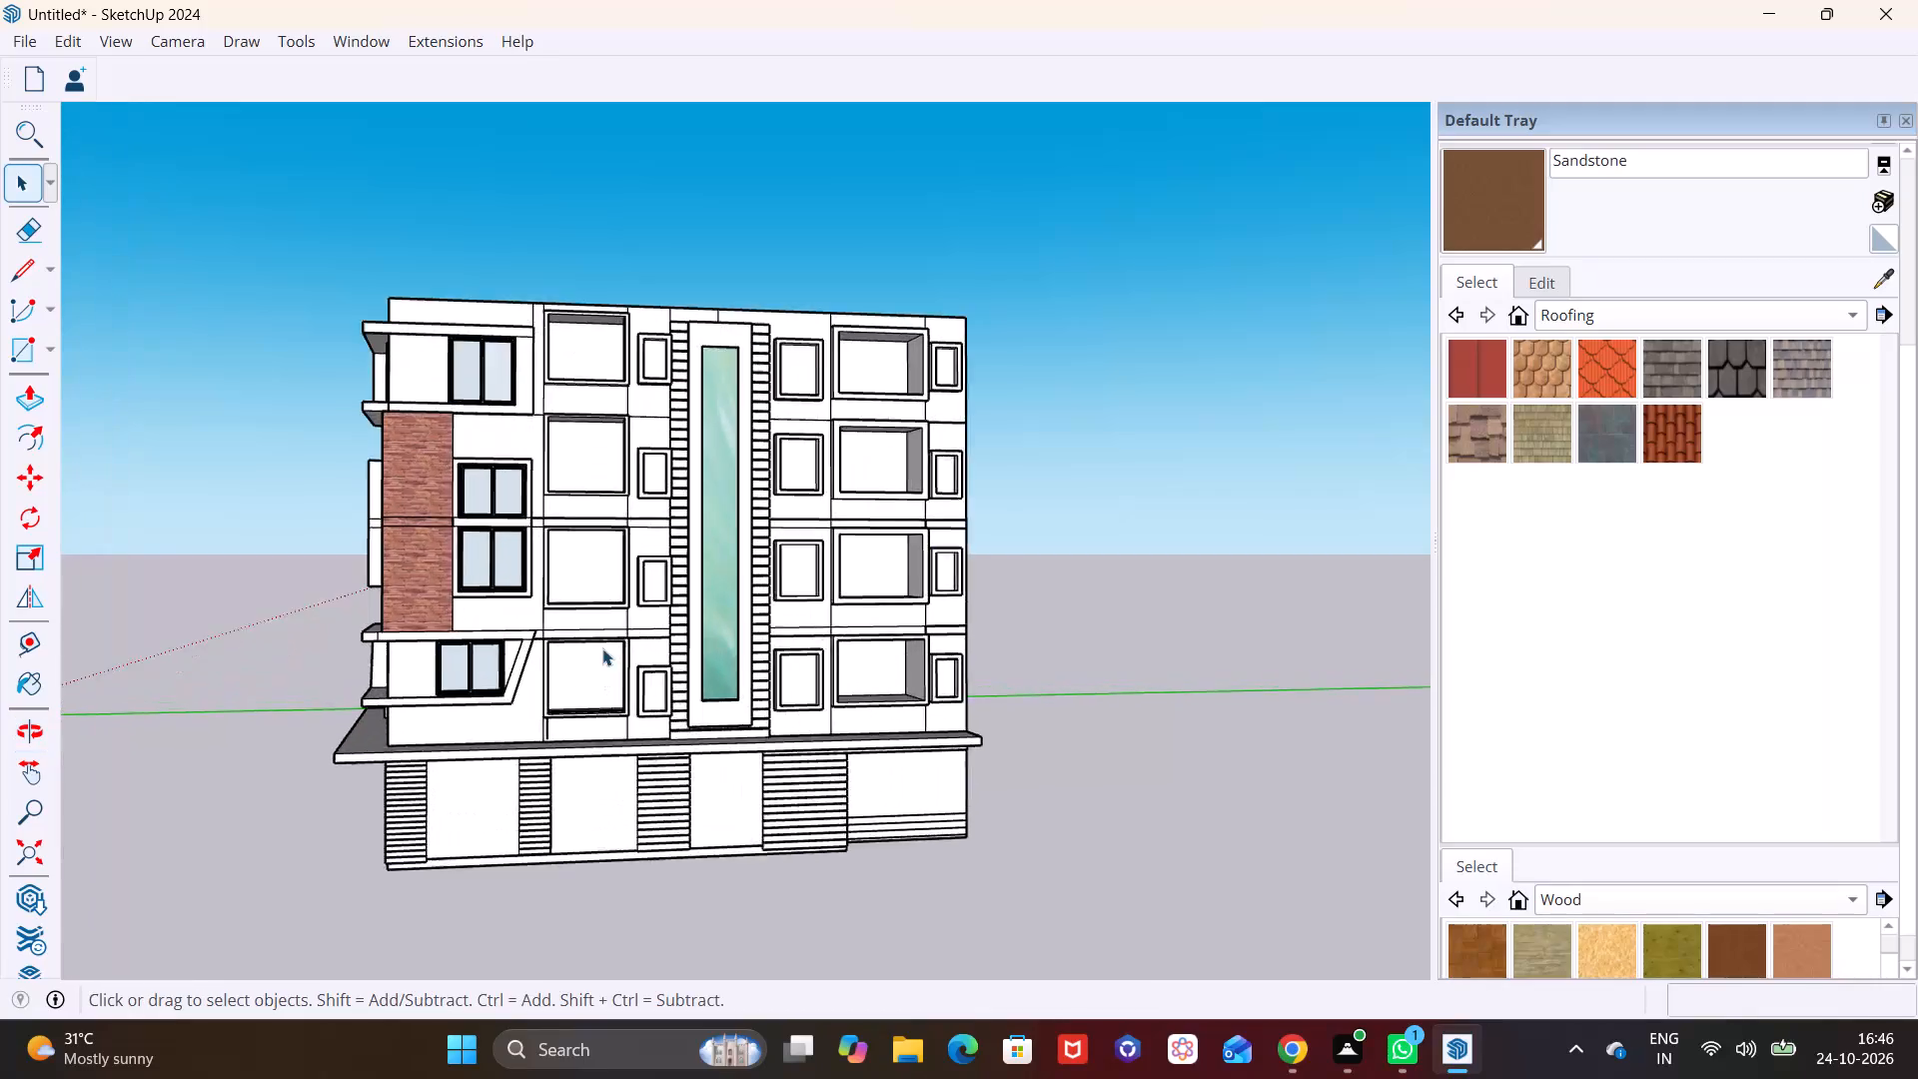
Draw two short lines across the top ledge behind the glass panel's frame, one at each end of the frame, about 2 1/2" long.
{"action": "scroll", "coordinate": [774, 726], "scroll_direction": "up", "scroll_amount": 1}
{"action": "middle_click_drag", "start_coordinate": [774, 726], "coordinate": [645, 732]}
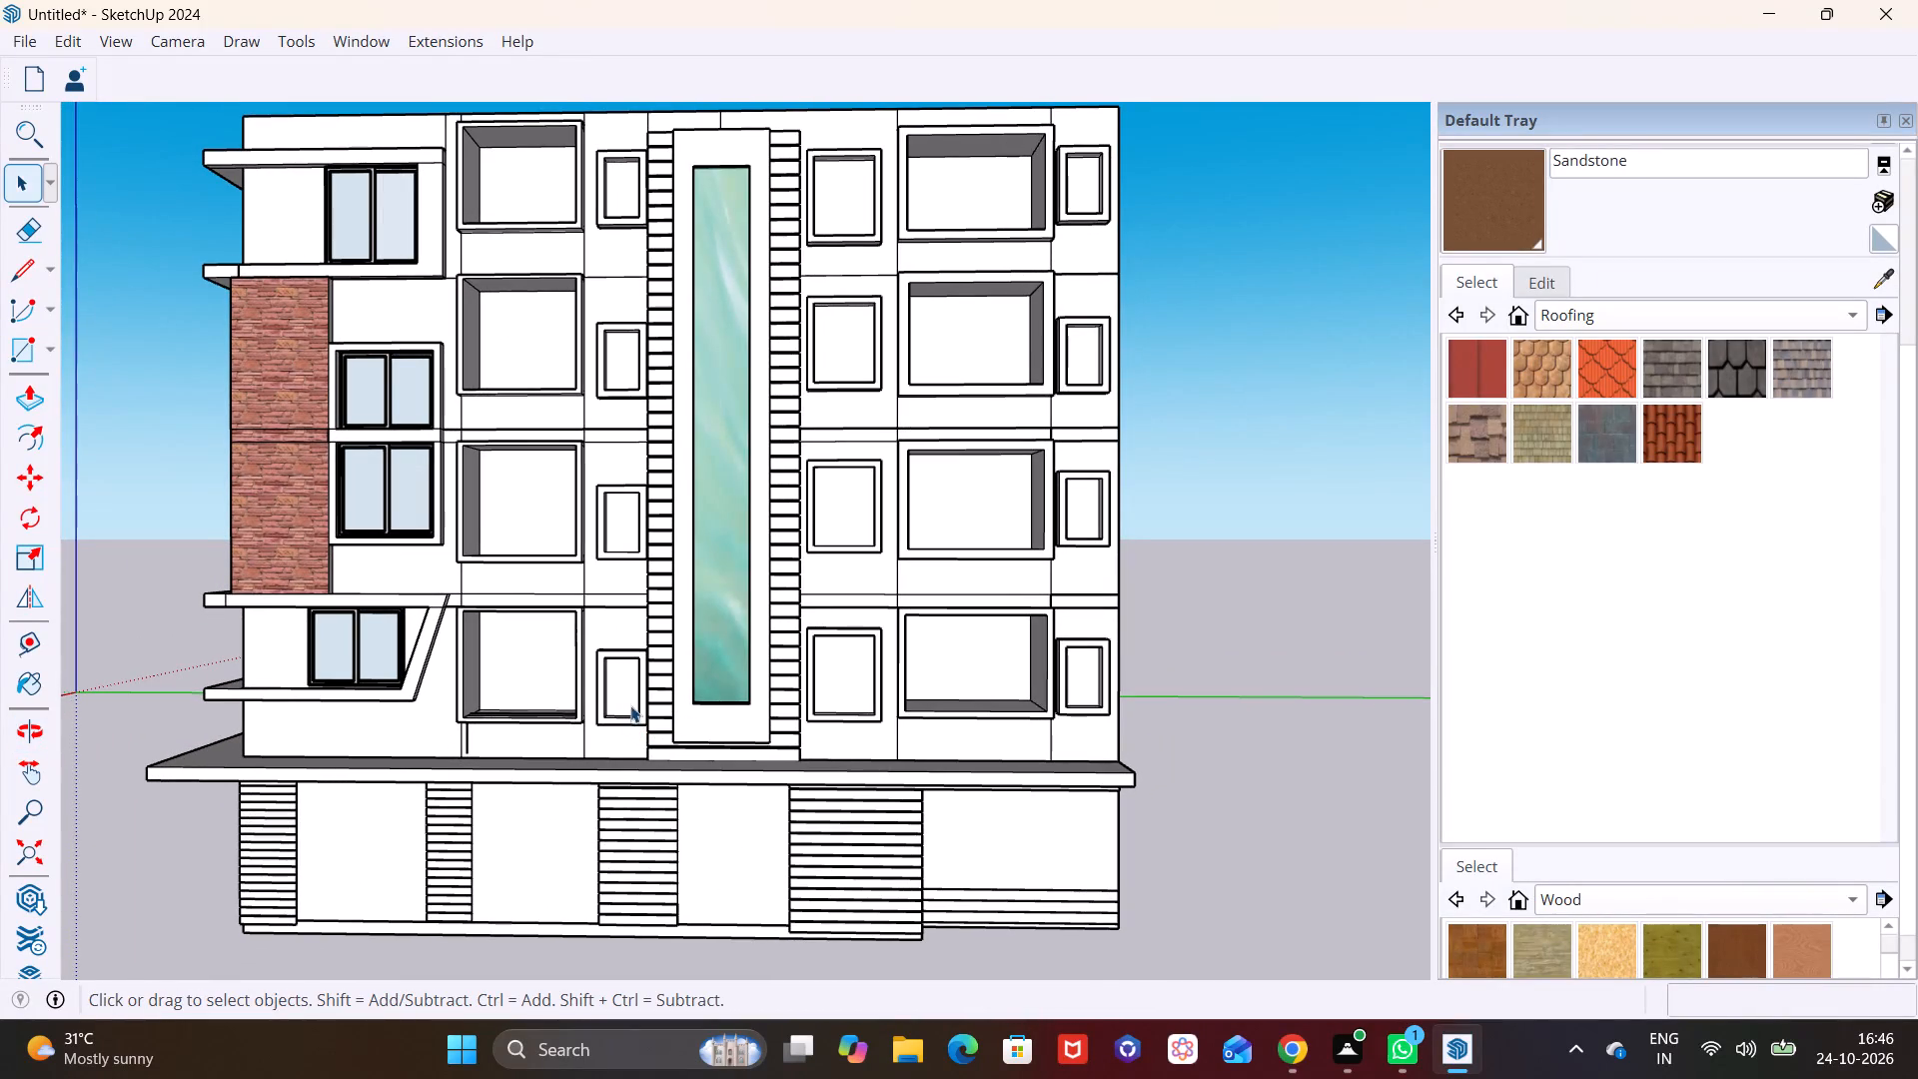
{"action": "middle_click_drag", "start_coordinate": [536, 630], "coordinate": [707, 657]}
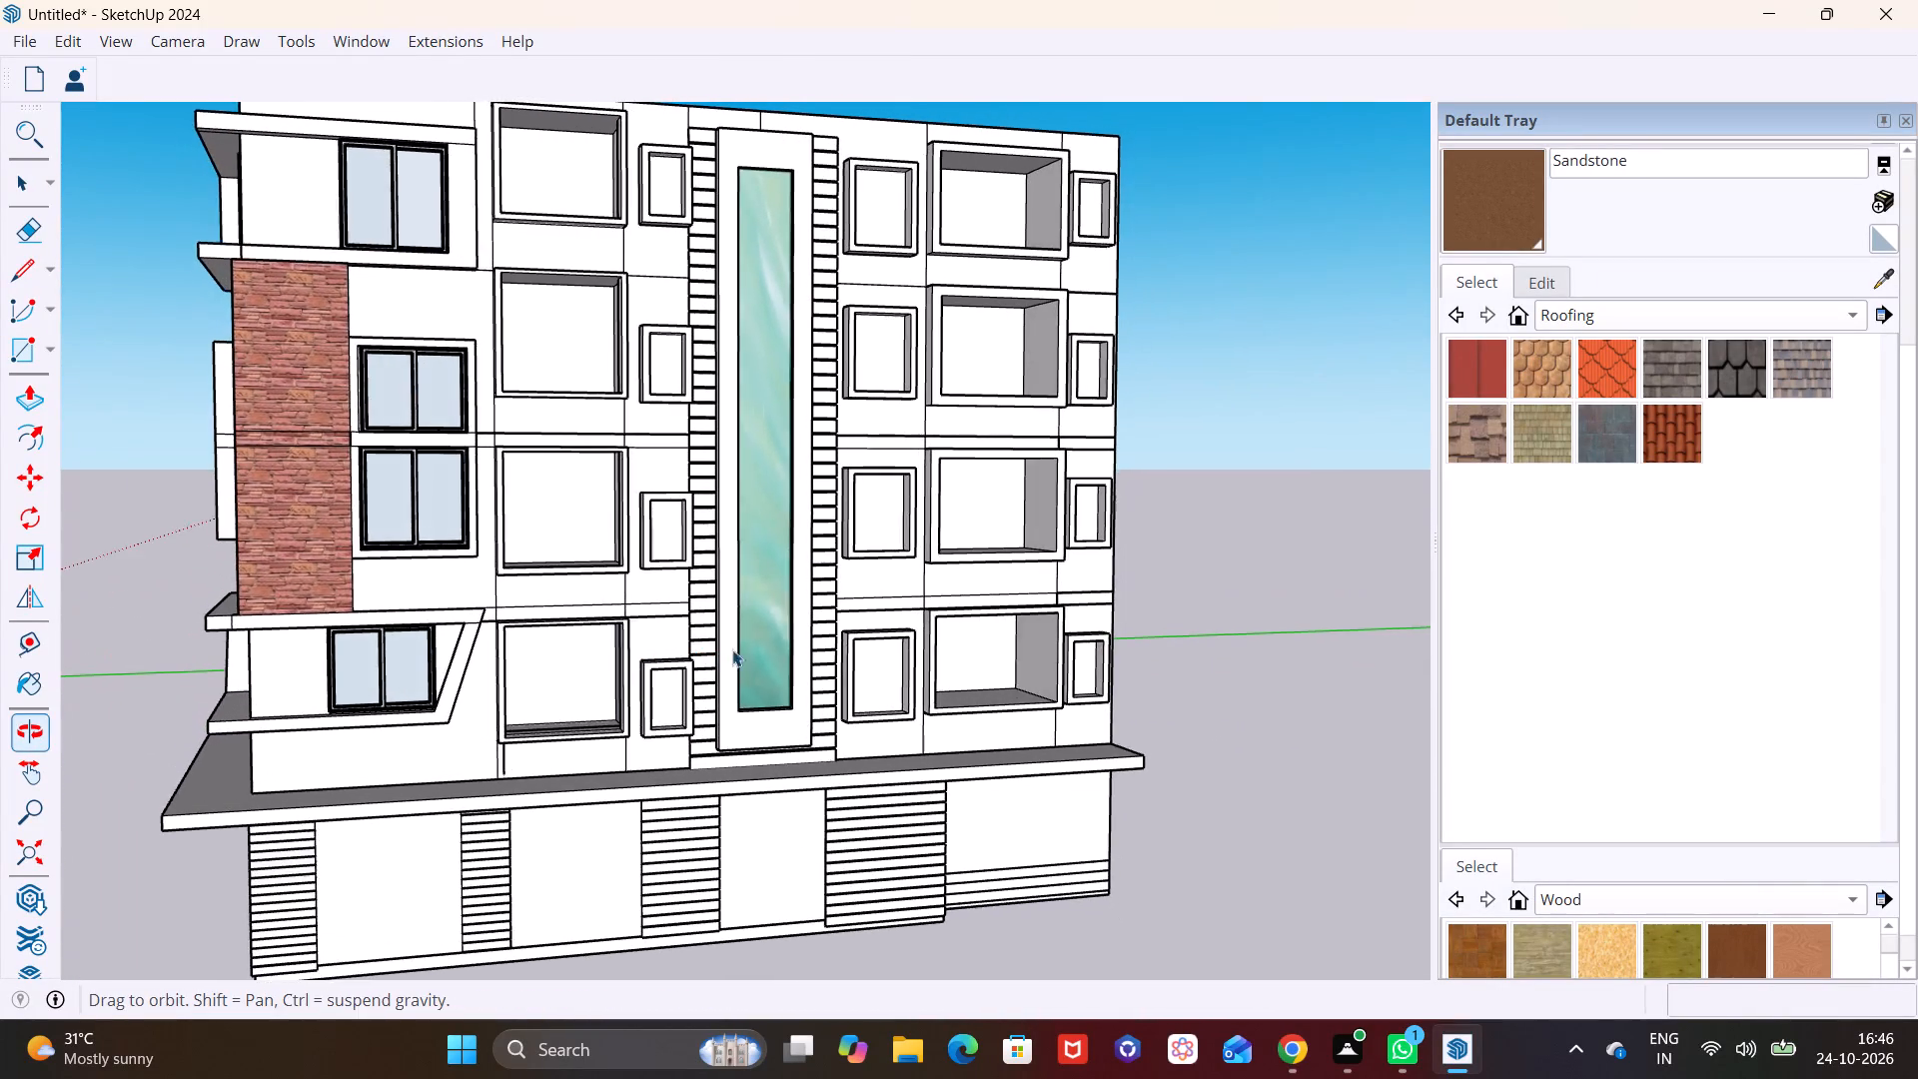
{"action": "scroll", "coordinate": [768, 649], "scroll_direction": "down", "scroll_amount": 2}
{"action": "middle_click_drag", "start_coordinate": [745, 655], "coordinate": [628, 684]}
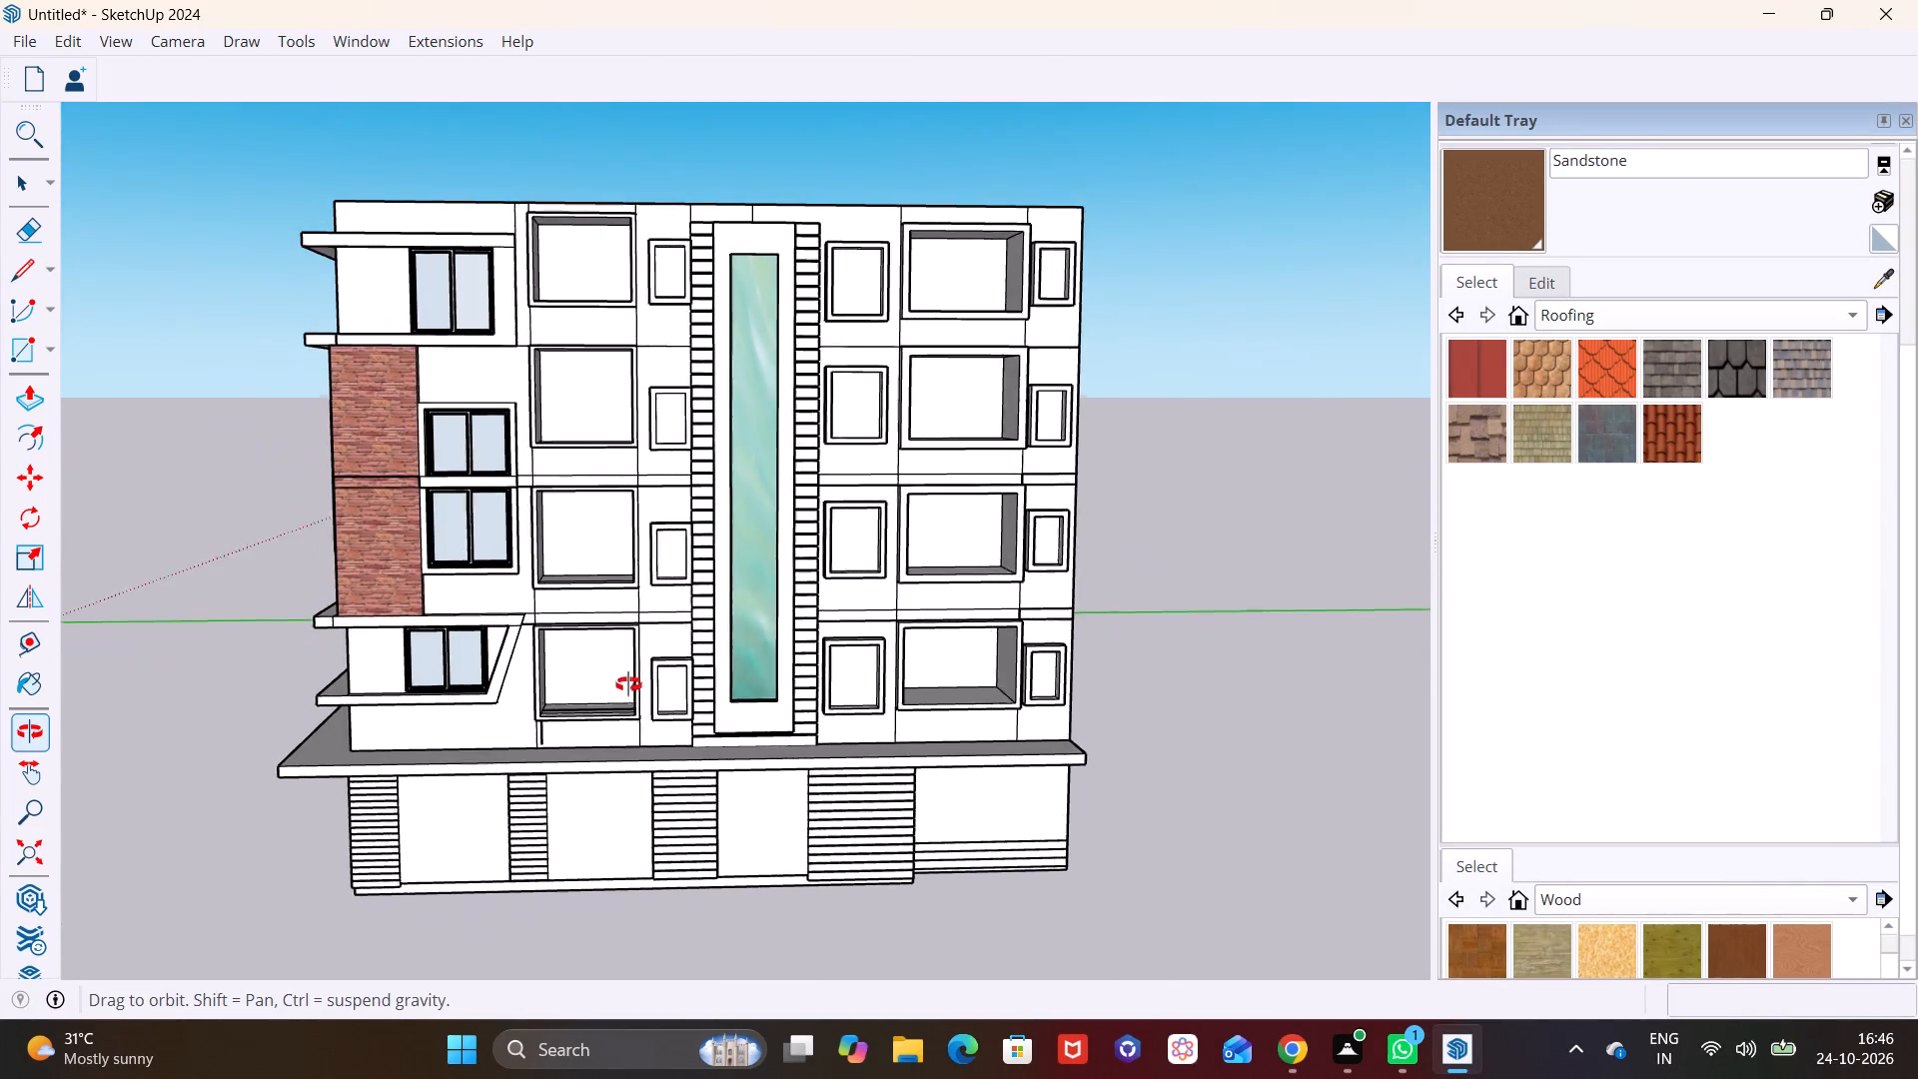
{"action": "middle_click_drag", "start_coordinate": [628, 684], "coordinate": [674, 664]}
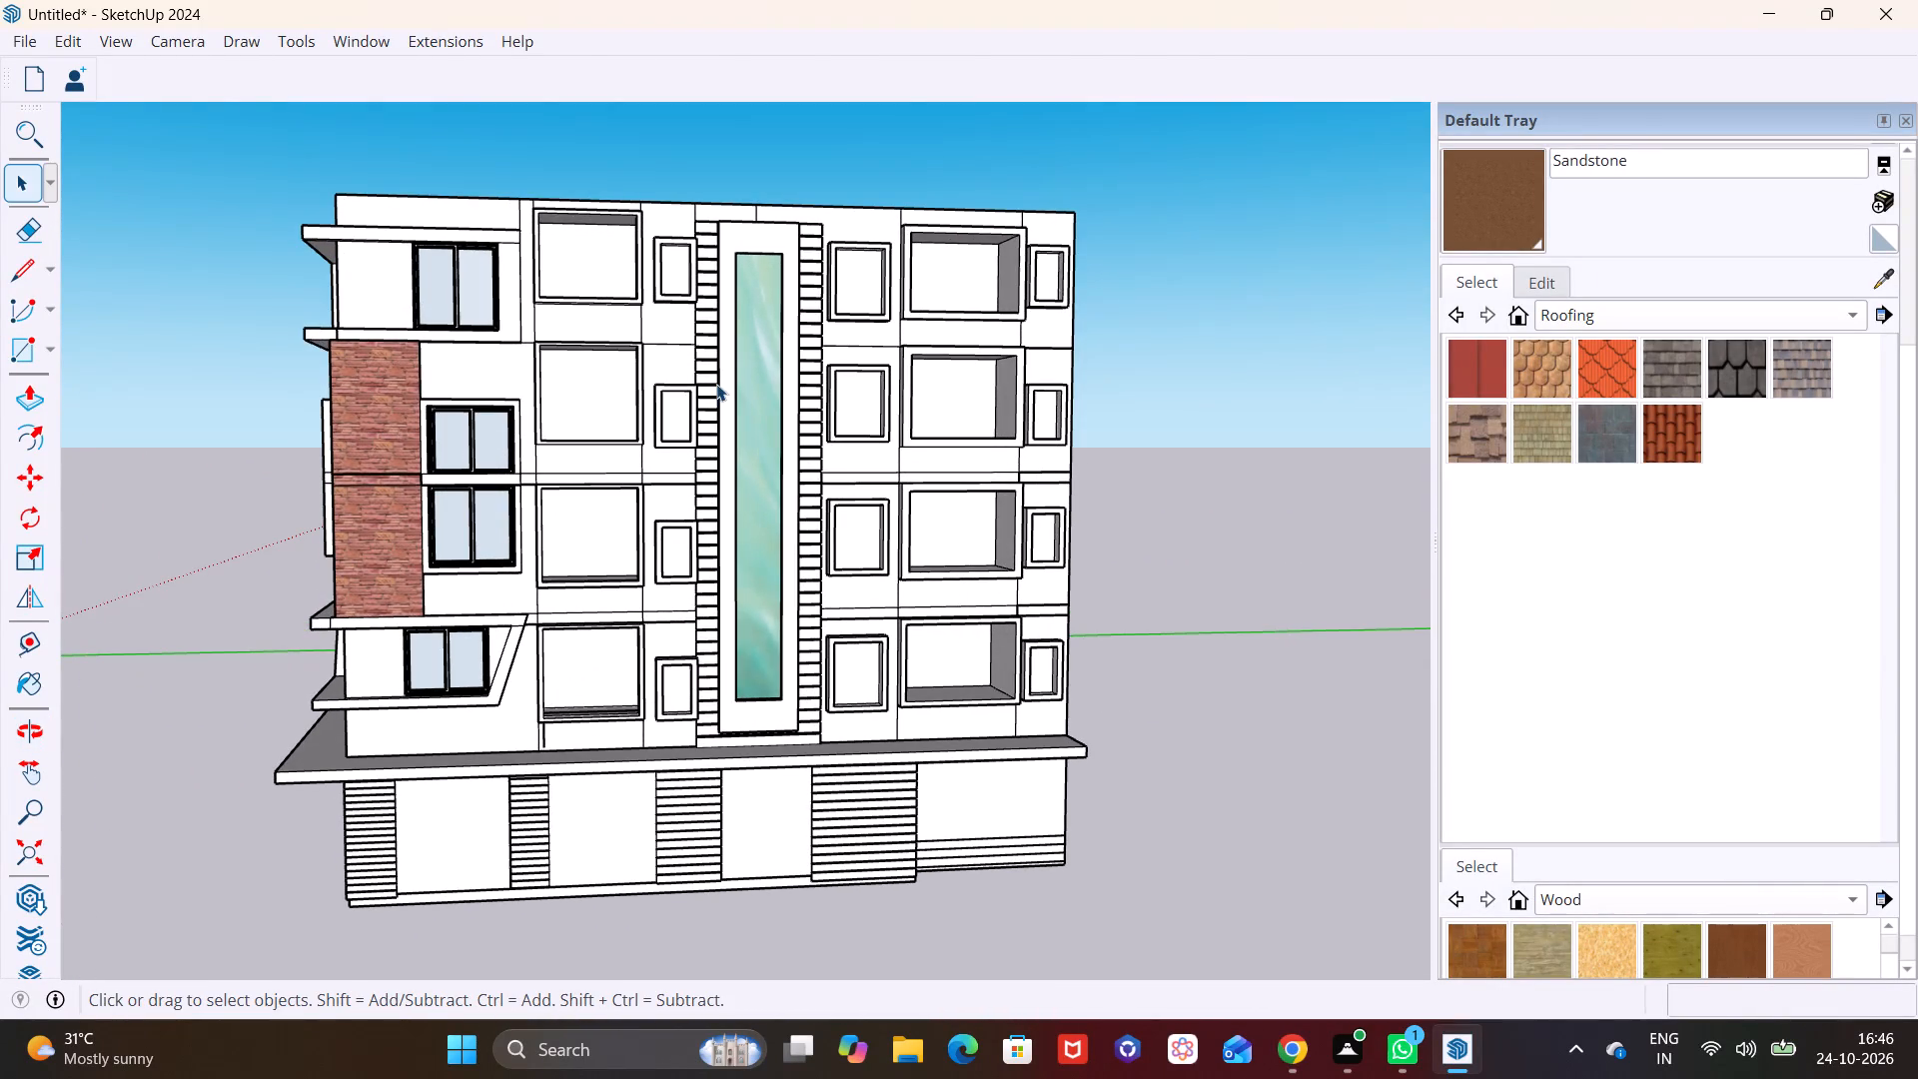
{"action": "middle_click_drag", "start_coordinate": [716, 384], "coordinate": [647, 740]}
{"action": "scroll", "coordinate": [750, 386], "scroll_direction": "up", "scroll_amount": 3}
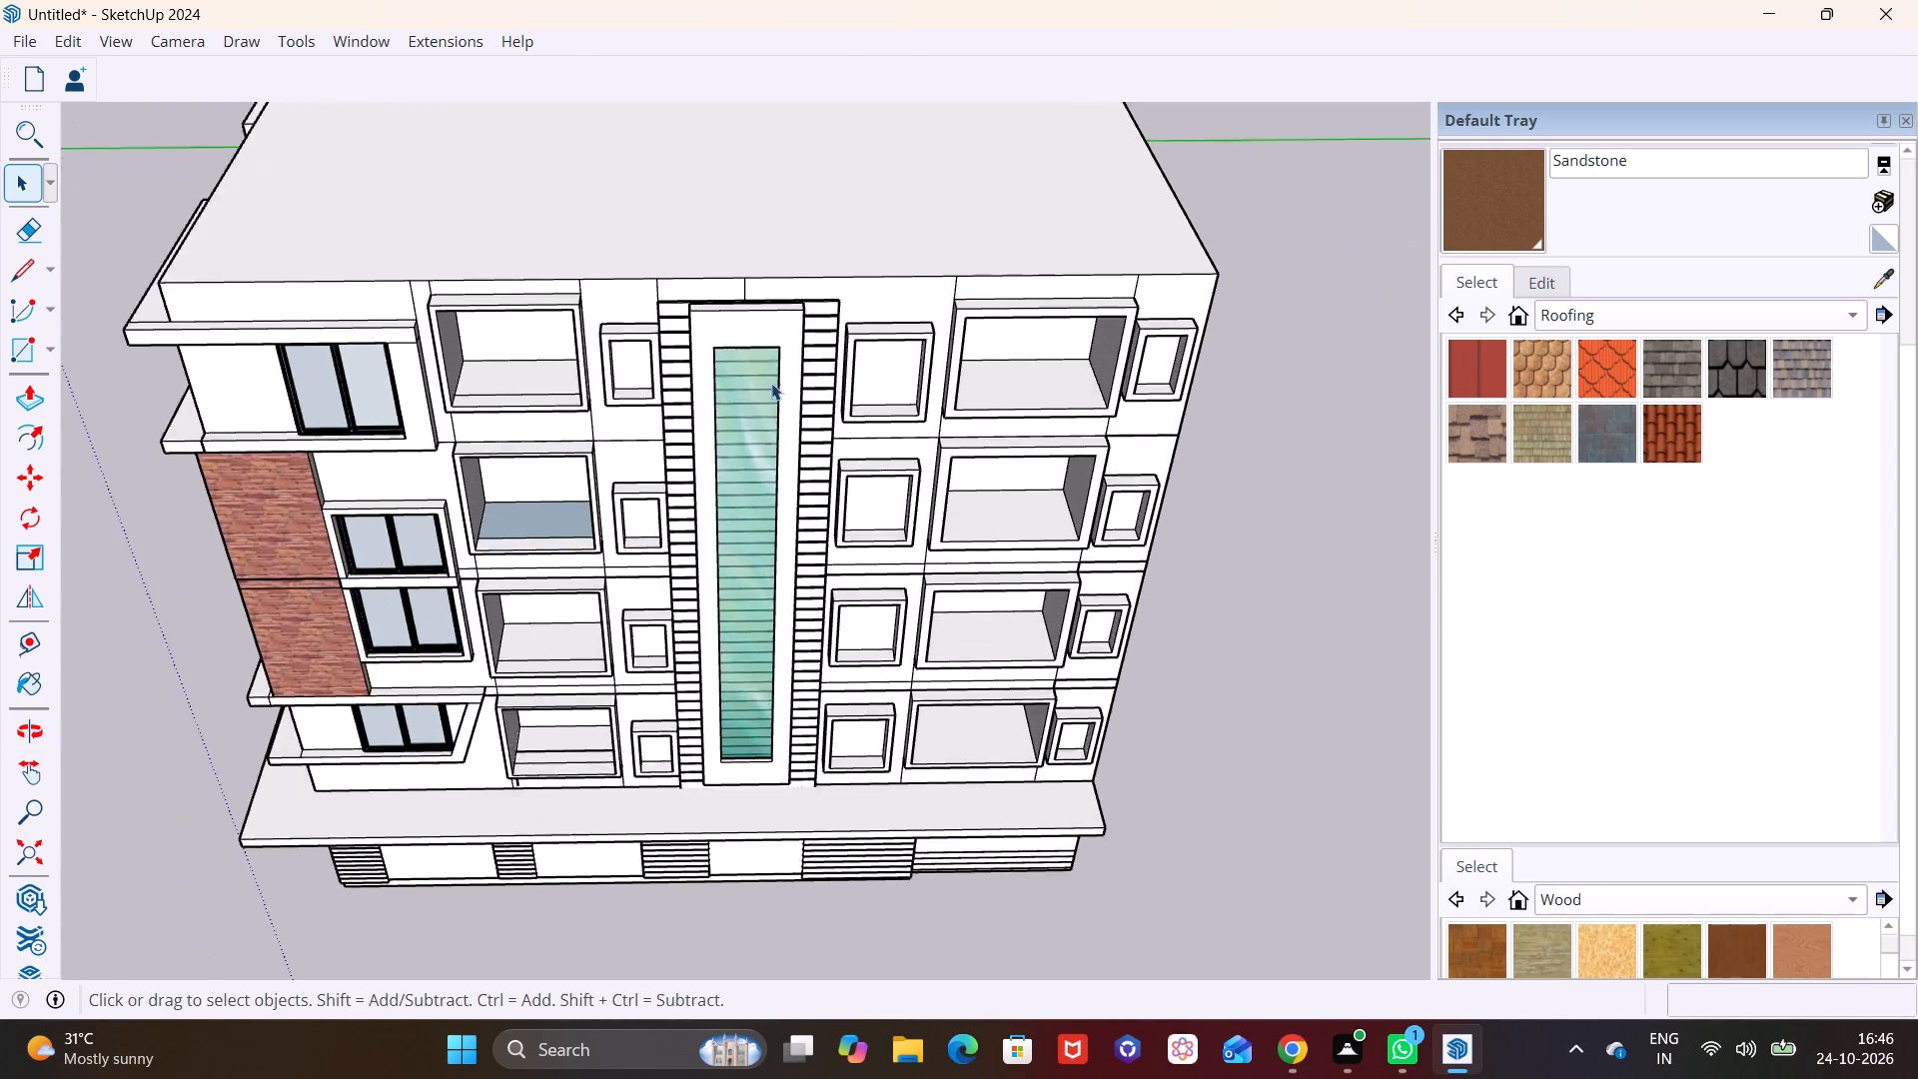
{"action": "scroll", "coordinate": [771, 383], "scroll_direction": "up", "scroll_amount": 3}
{"action": "middle_click_drag", "start_coordinate": [740, 437], "coordinate": [656, 600]}
{"action": "middle_click_drag", "start_coordinate": [641, 434], "coordinate": [565, 589]}
{"action": "scroll", "coordinate": [553, 578], "scroll_direction": "up", "scroll_amount": 8}
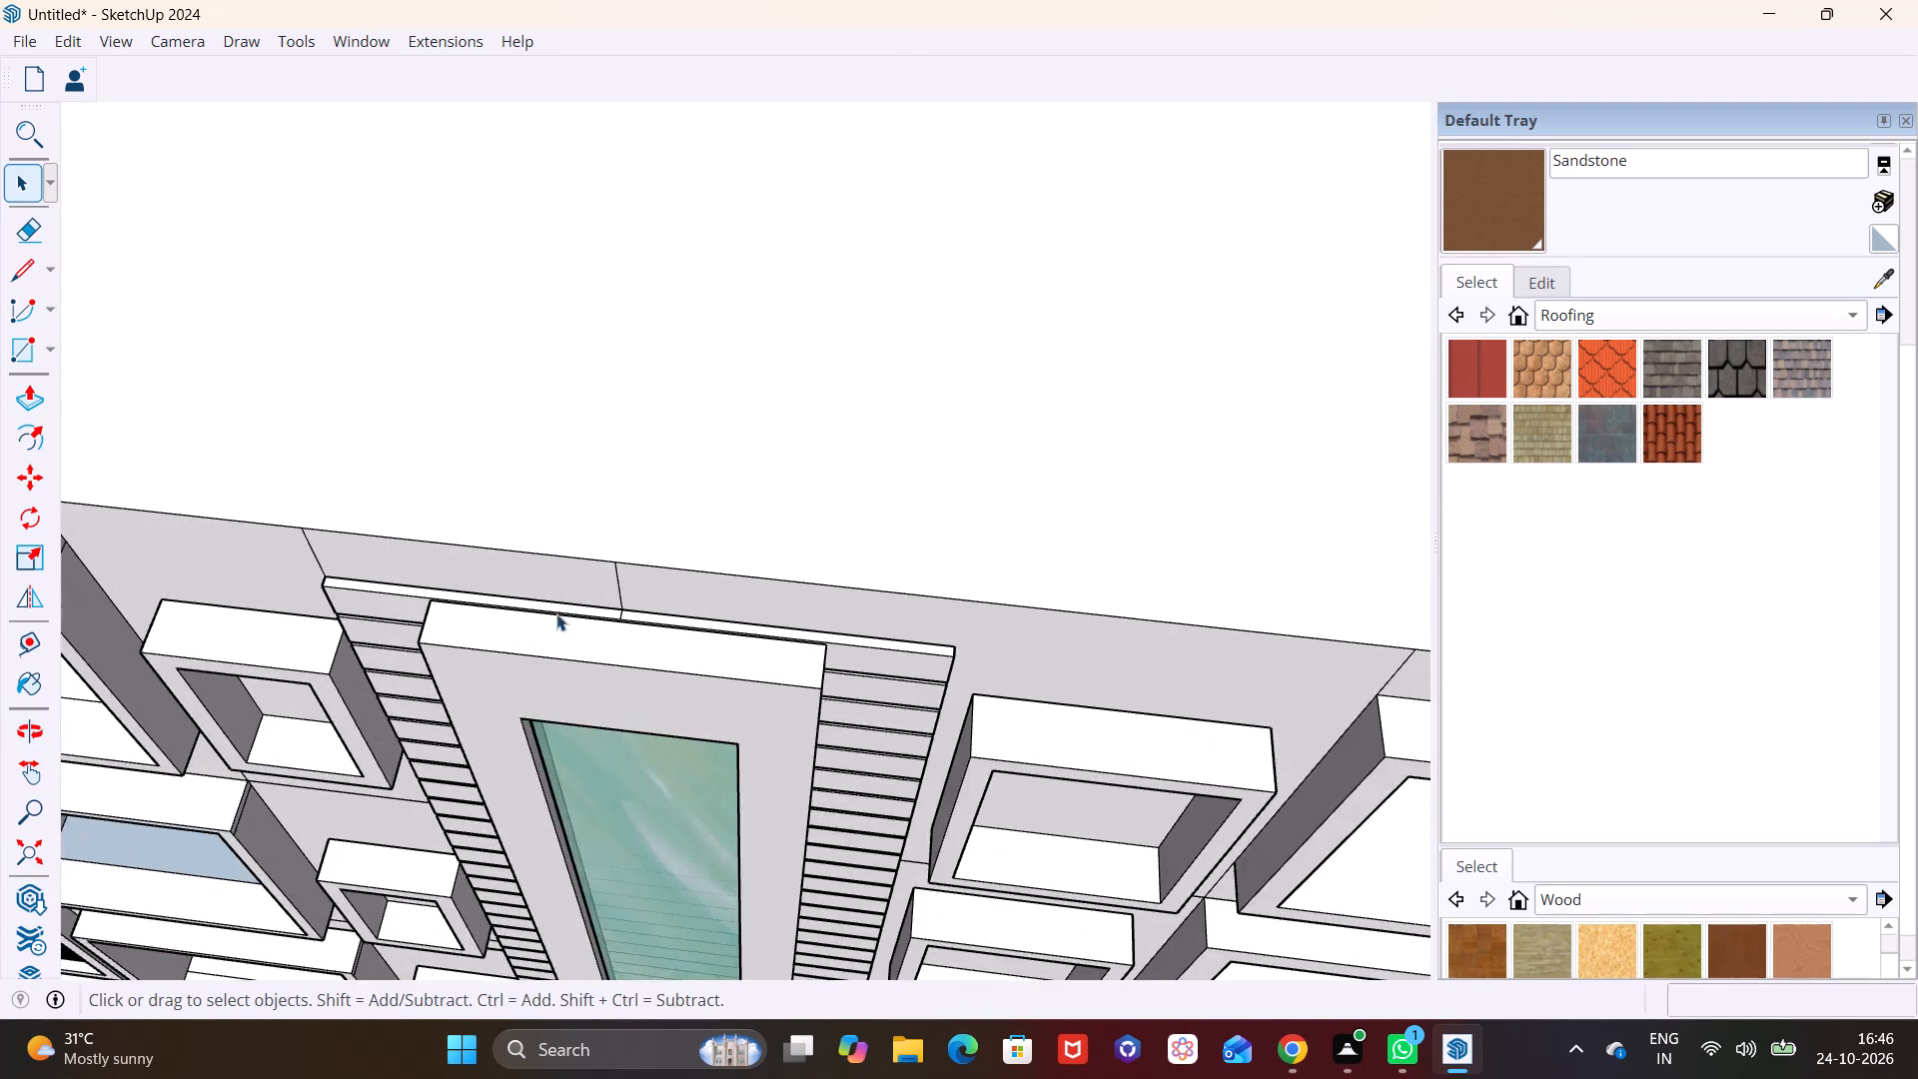
{"action": "scroll", "coordinate": [556, 613], "scroll_direction": "up", "scroll_amount": 7}
{"action": "middle_click_drag", "start_coordinate": [492, 598], "coordinate": [437, 610]}
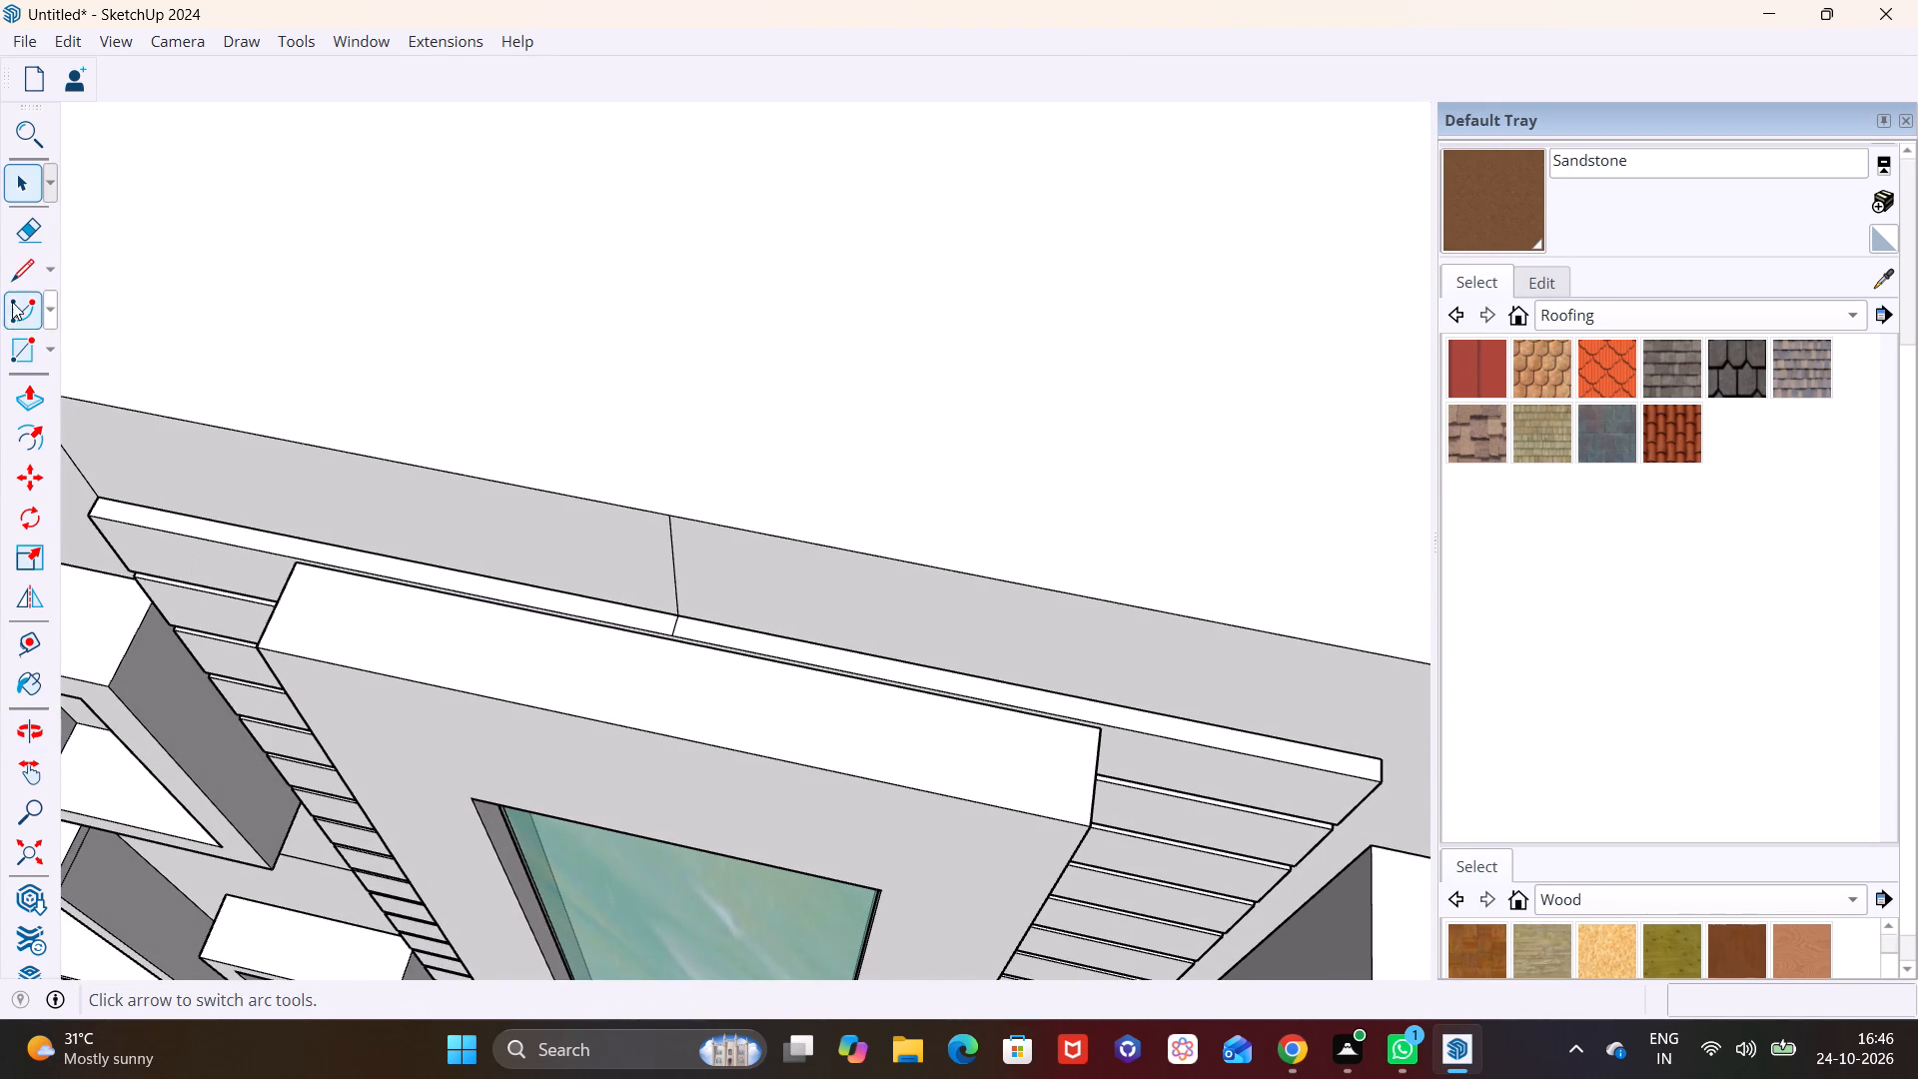
{"action": "left_click", "coordinate": [17, 274]}
{"action": "left_click", "coordinate": [300, 556]}
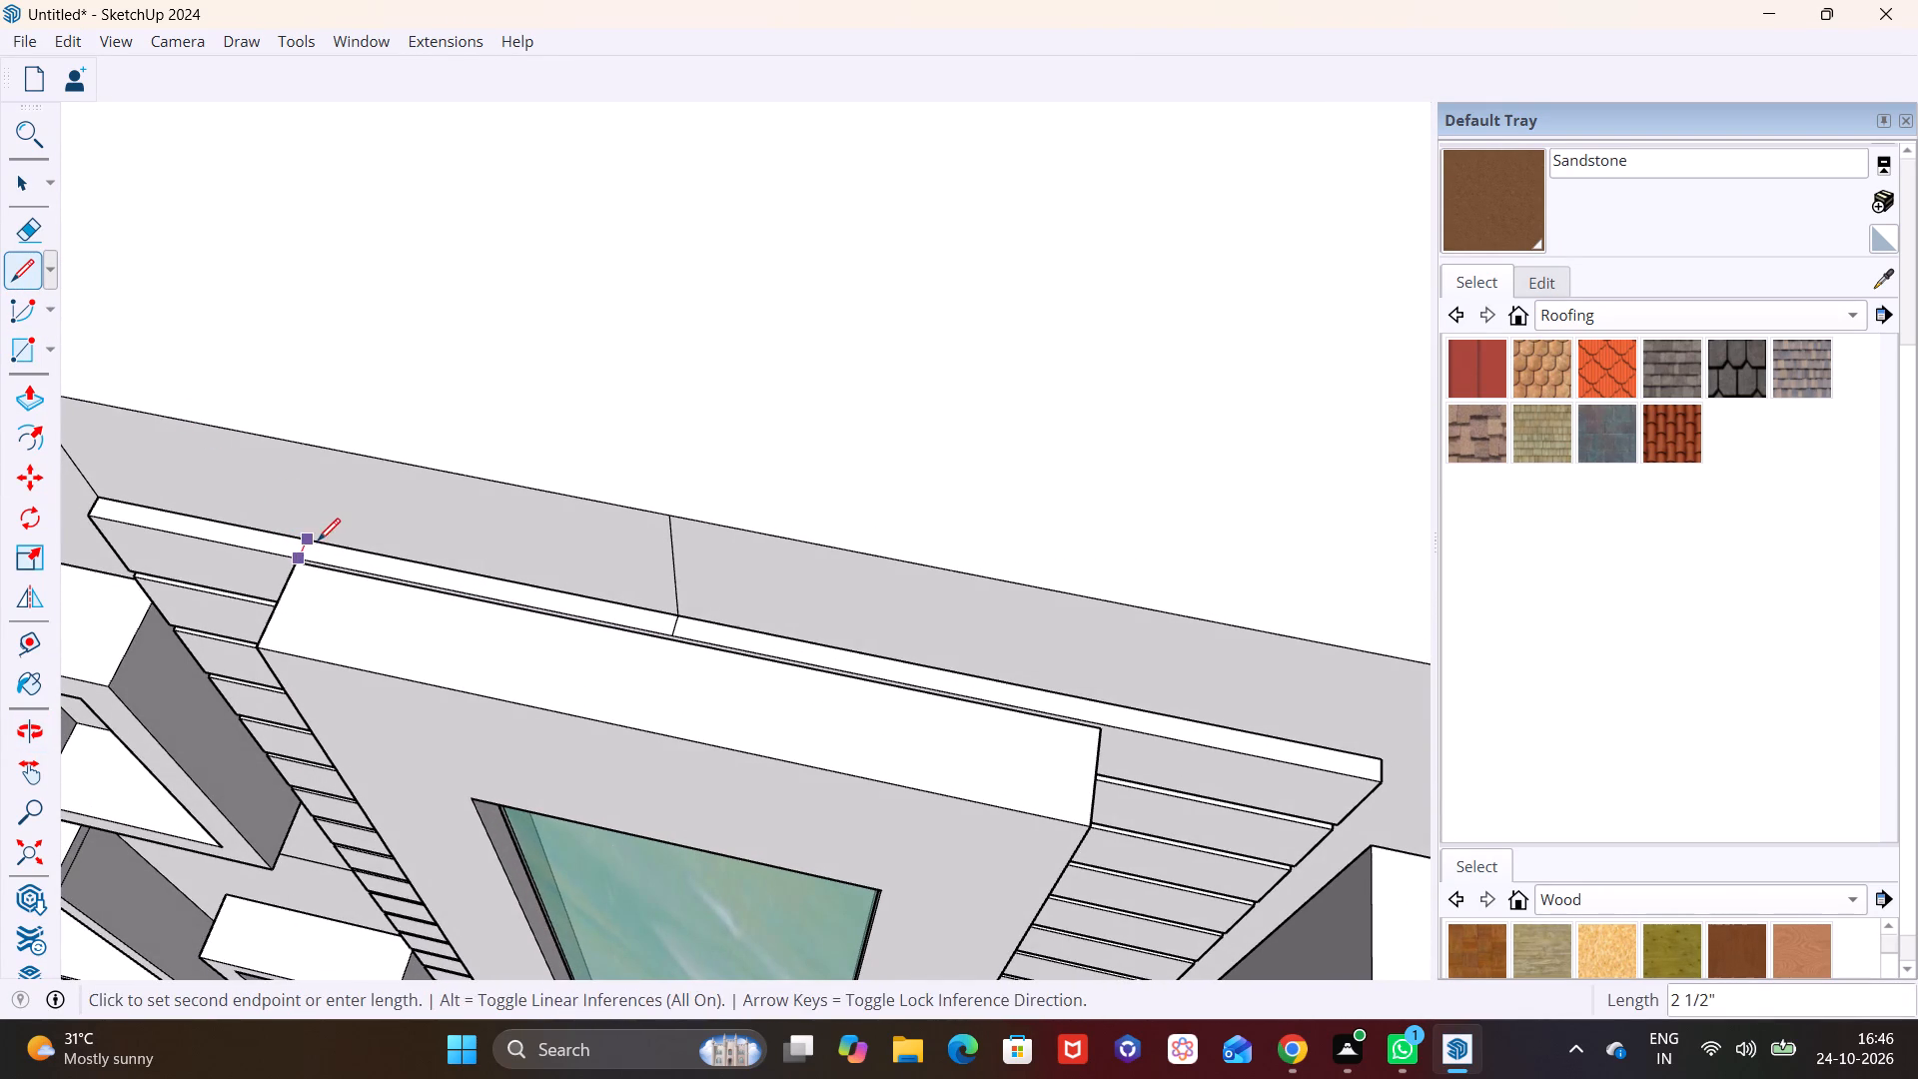
{"action": "left_click", "coordinate": [318, 540]}
{"action": "key", "text": "space"}
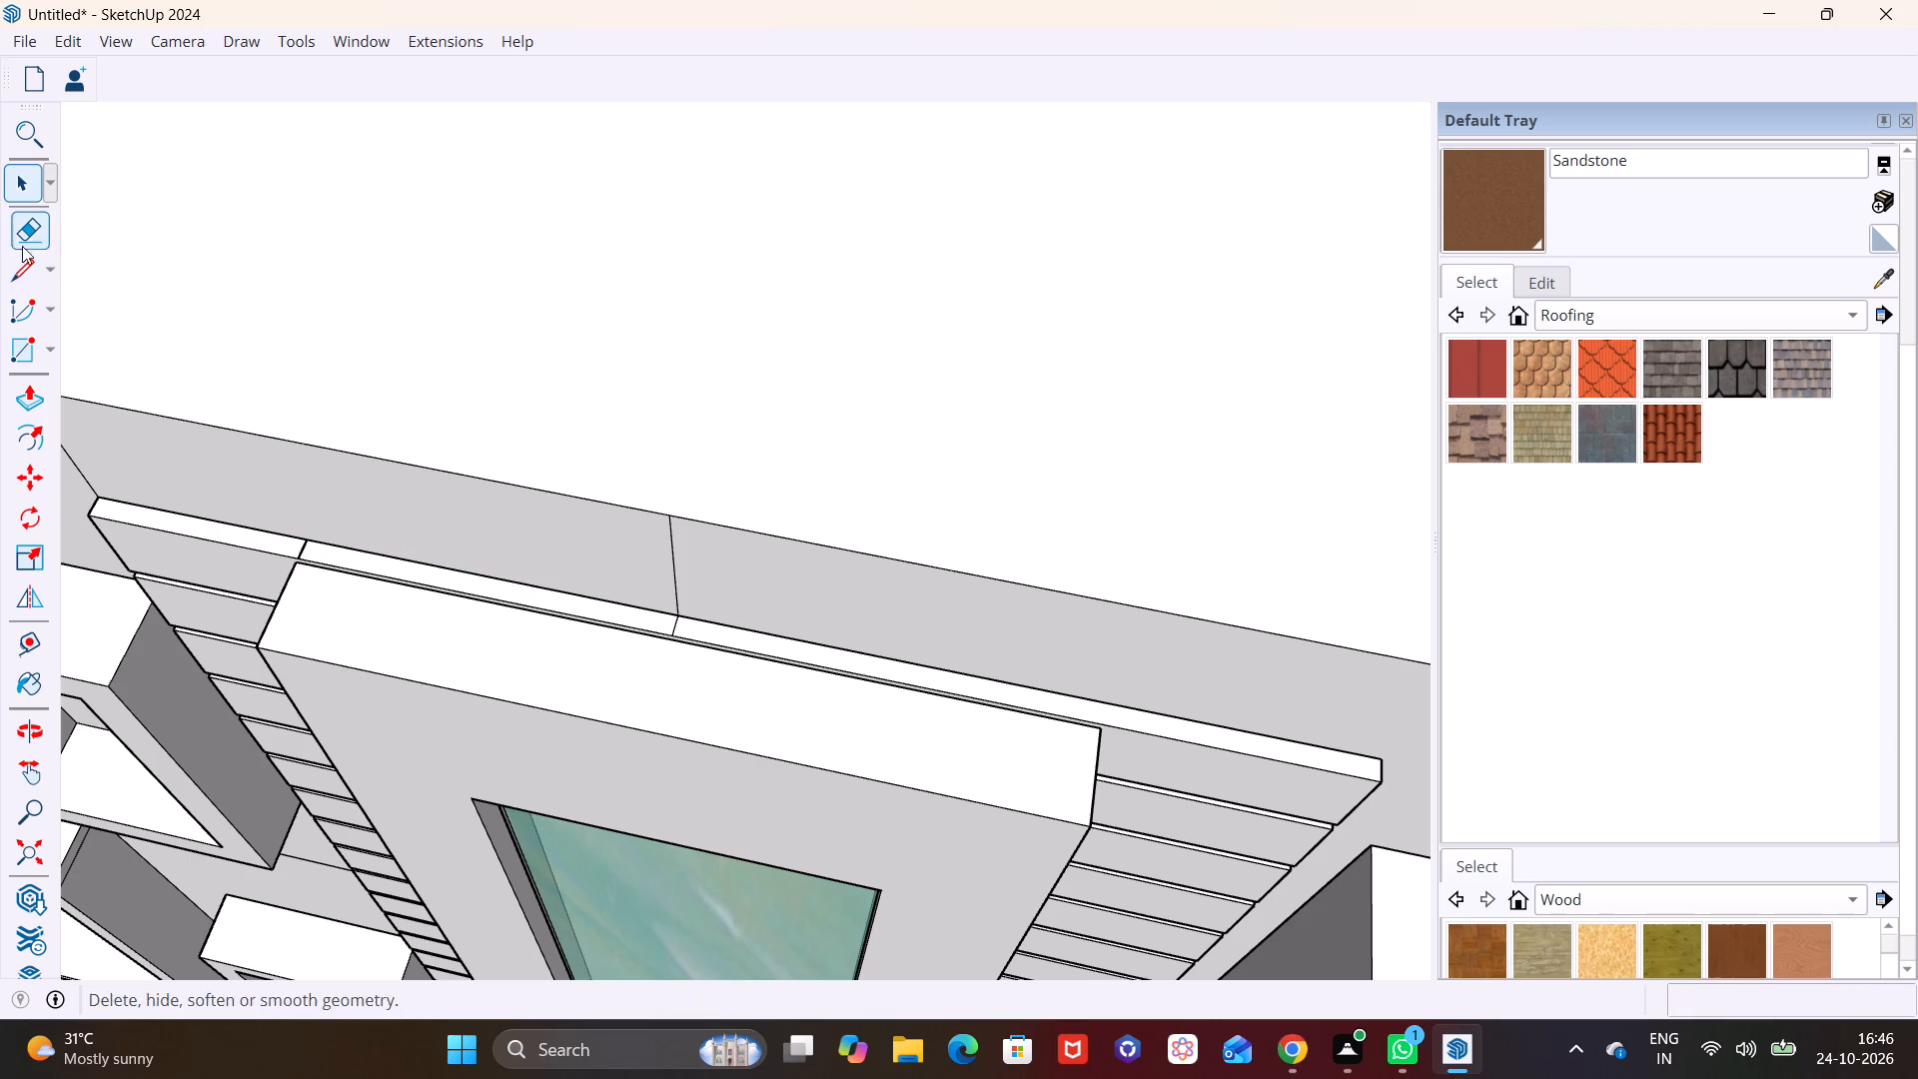
{"action": "left_click", "coordinate": [21, 267]}
{"action": "left_click", "coordinate": [1105, 725]}
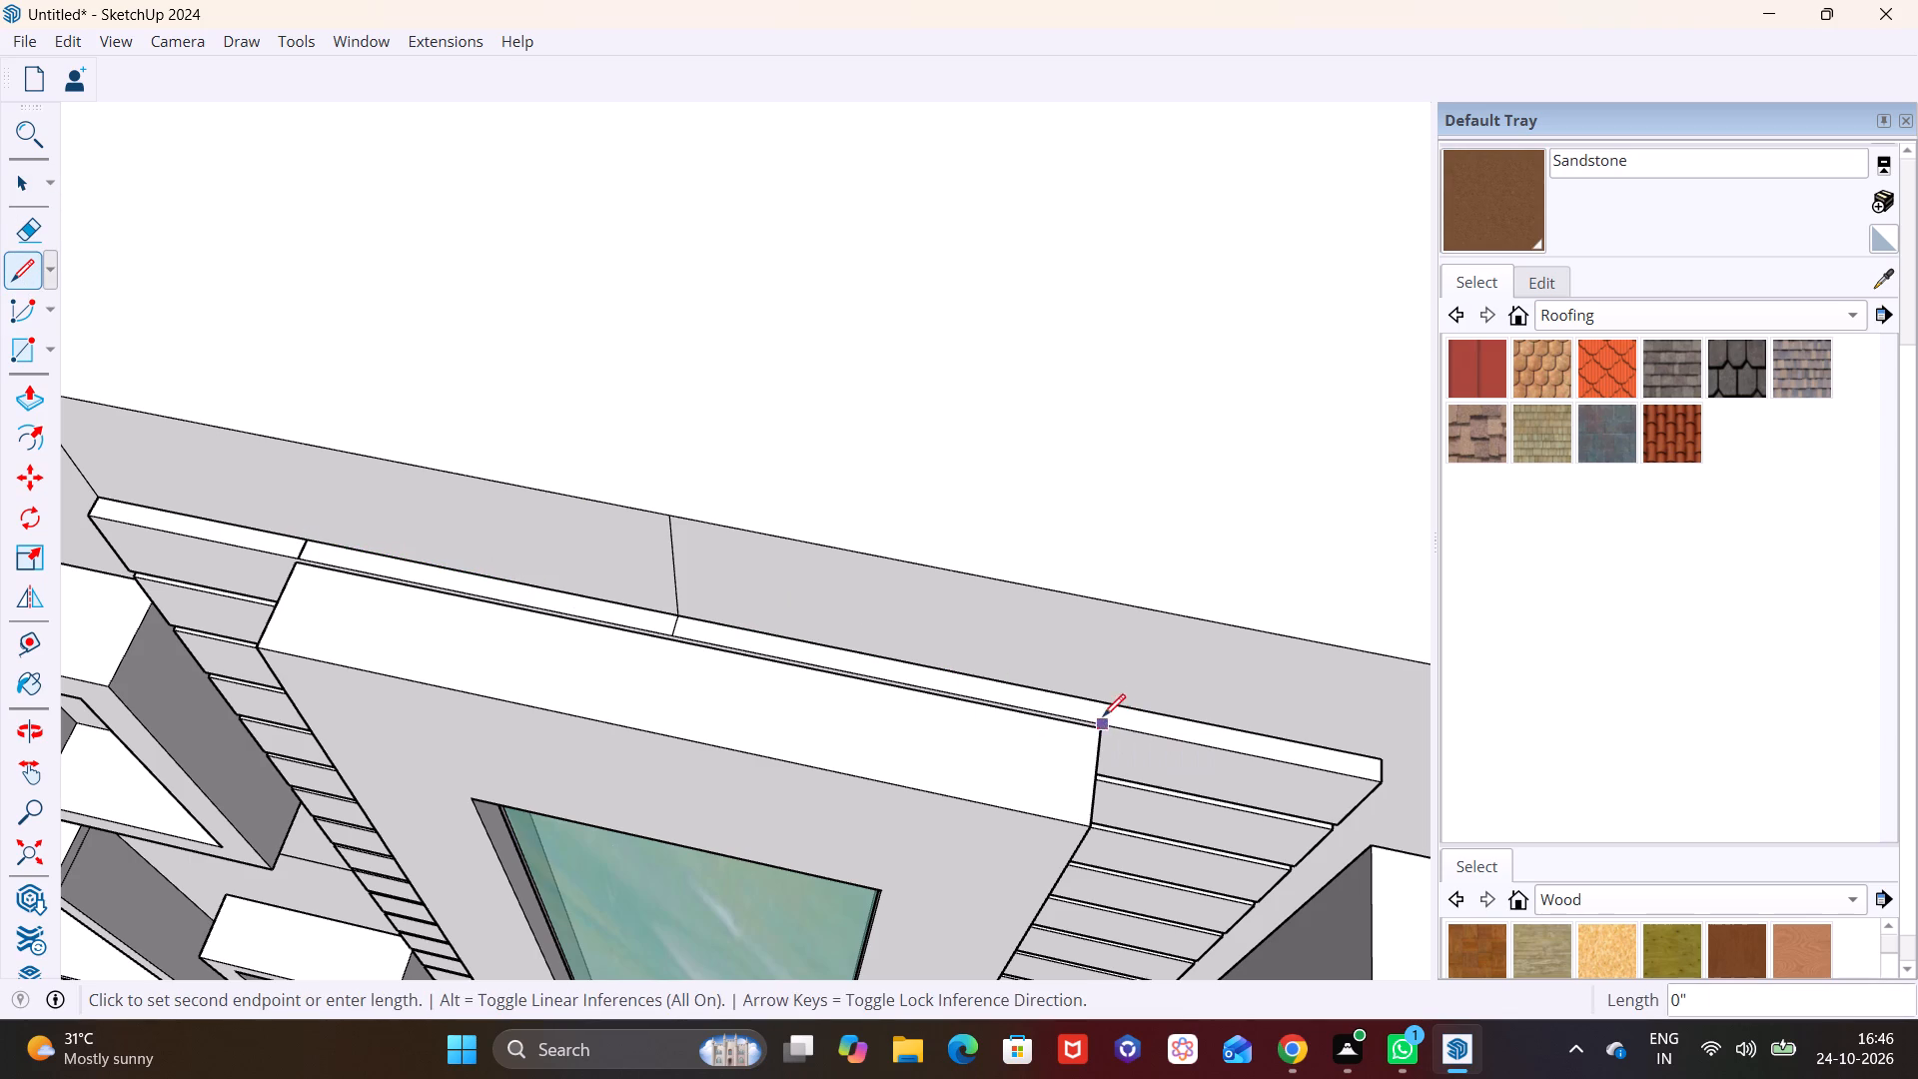
{"action": "left_click", "coordinate": [1105, 695]}
{"action": "key", "text": "space"}
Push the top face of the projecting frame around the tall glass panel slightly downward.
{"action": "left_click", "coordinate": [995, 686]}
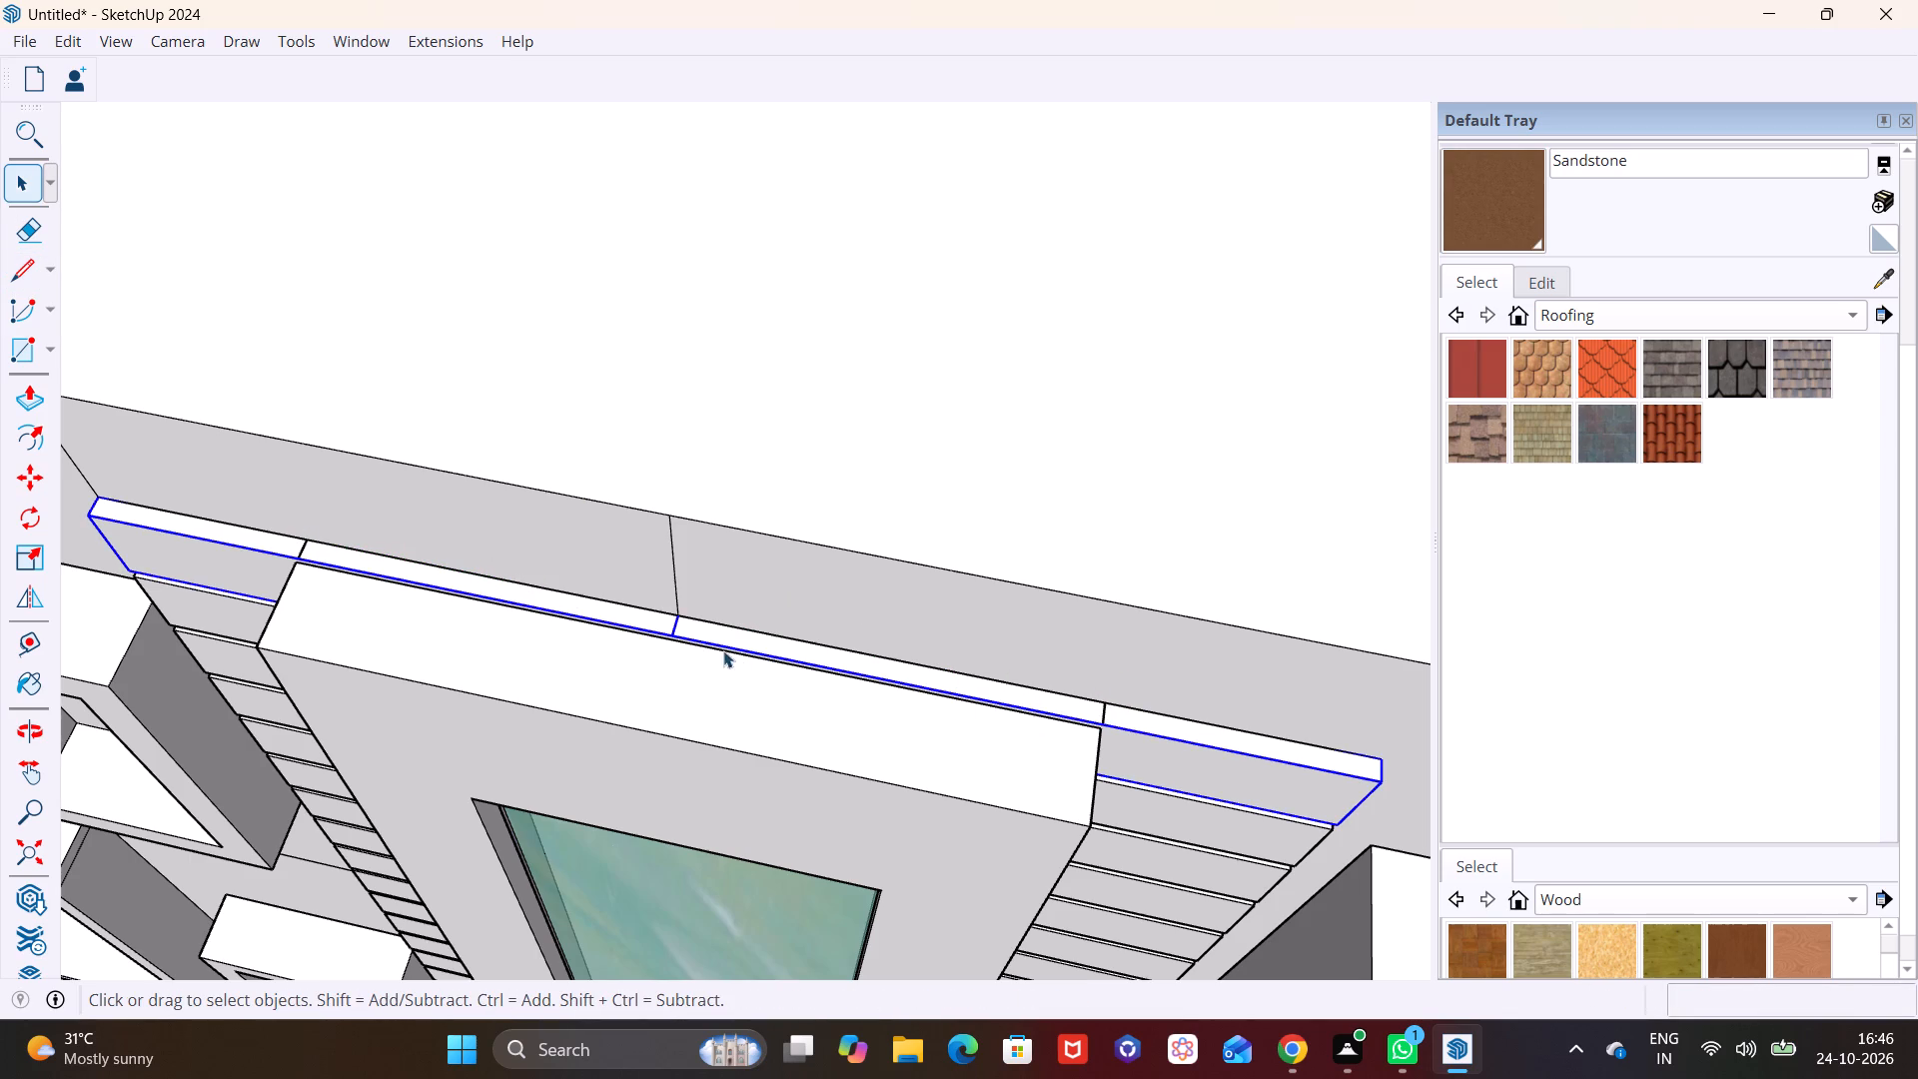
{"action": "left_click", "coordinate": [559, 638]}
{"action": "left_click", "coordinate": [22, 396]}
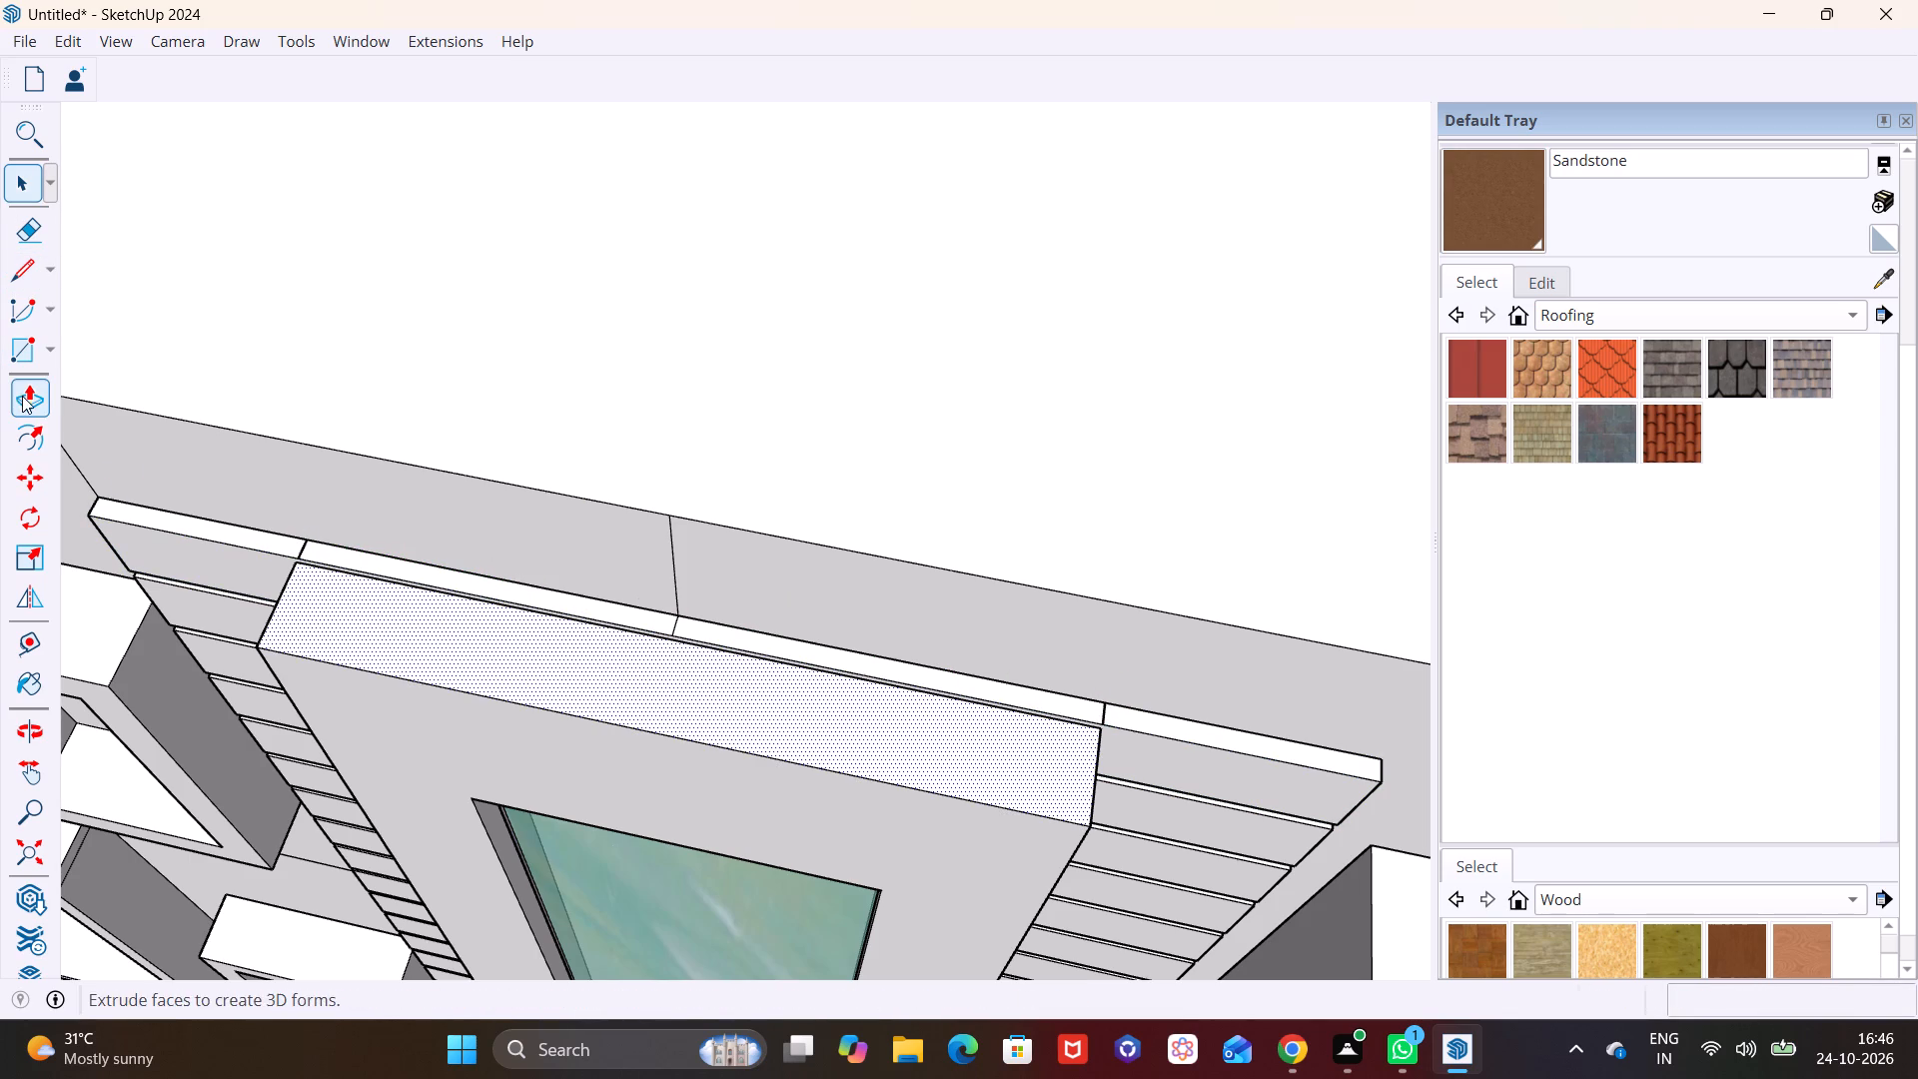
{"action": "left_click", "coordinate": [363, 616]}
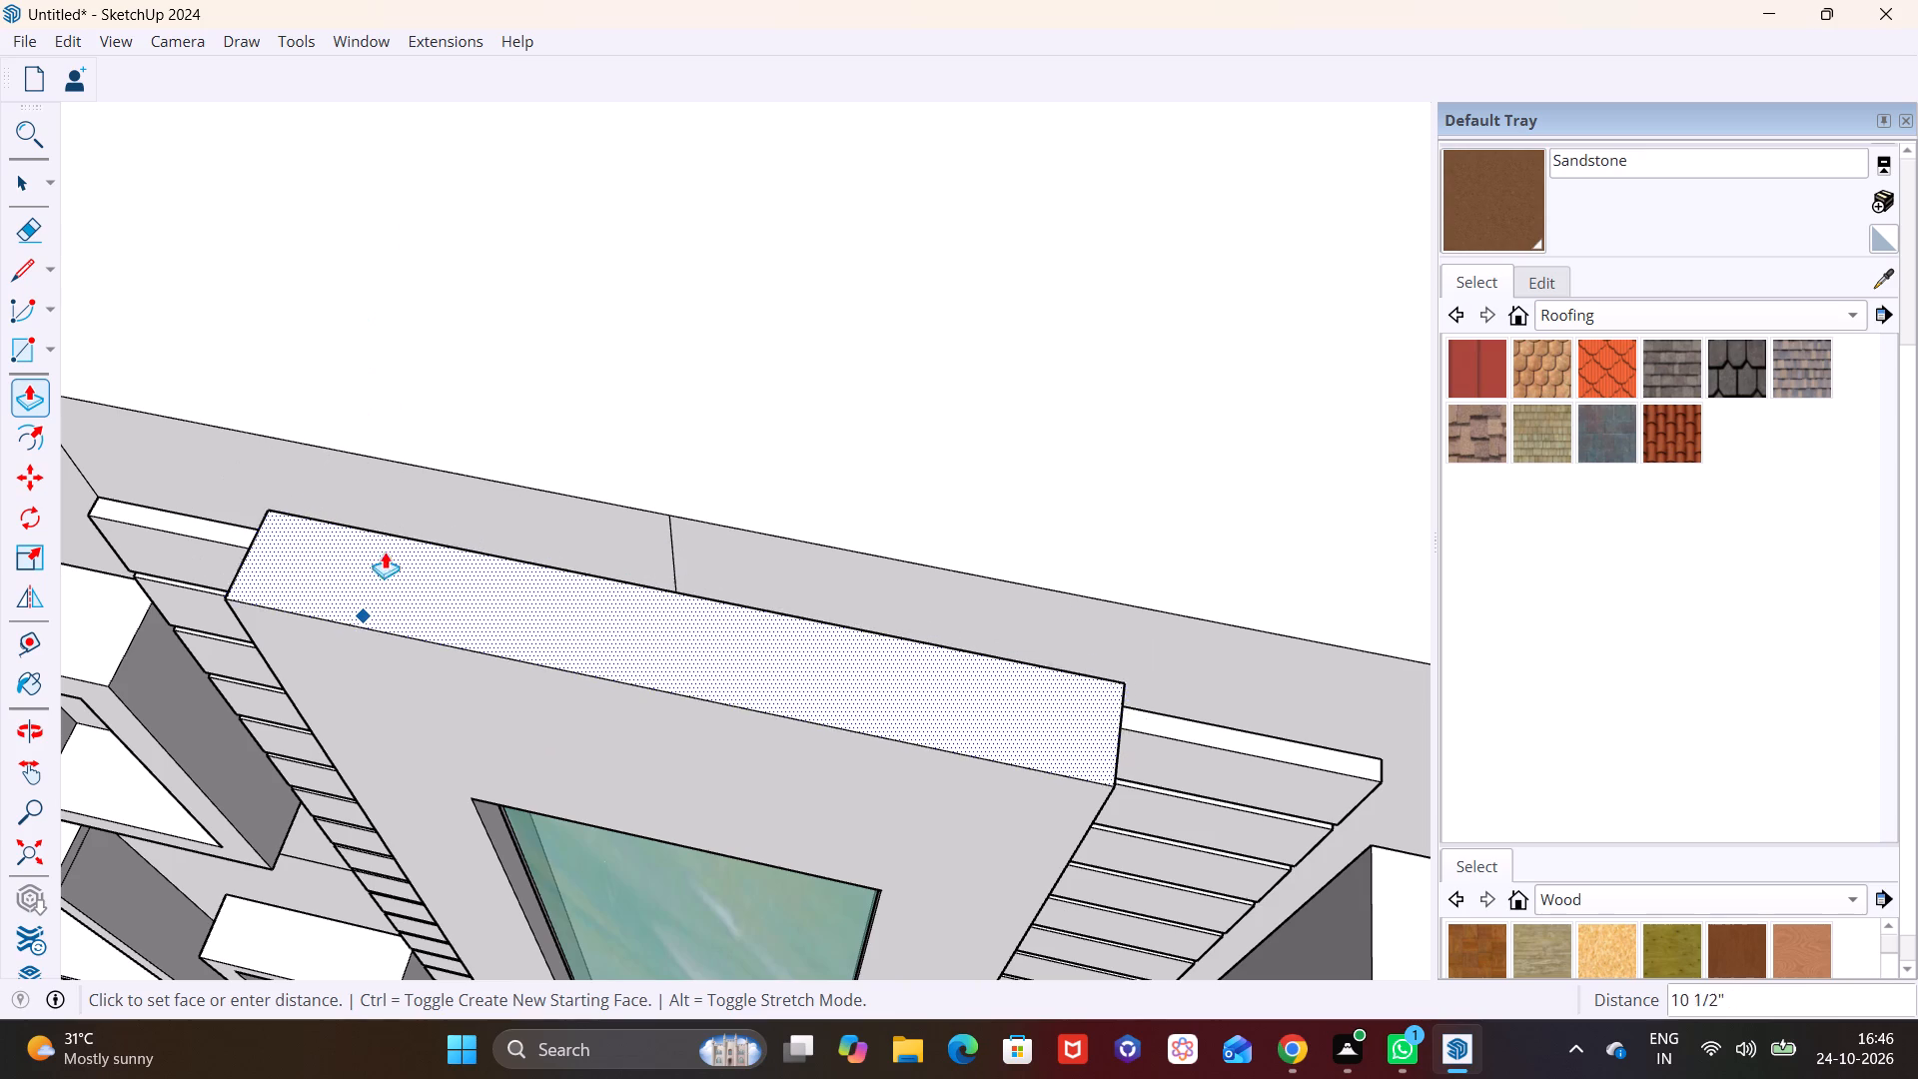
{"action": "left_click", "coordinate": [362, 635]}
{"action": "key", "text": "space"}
Open the top ledge group for editing and draw a rectangle about 7' 3" by 2 1/2" on its top face, spanning the frame's width.
{"action": "left_click", "coordinate": [403, 571]}
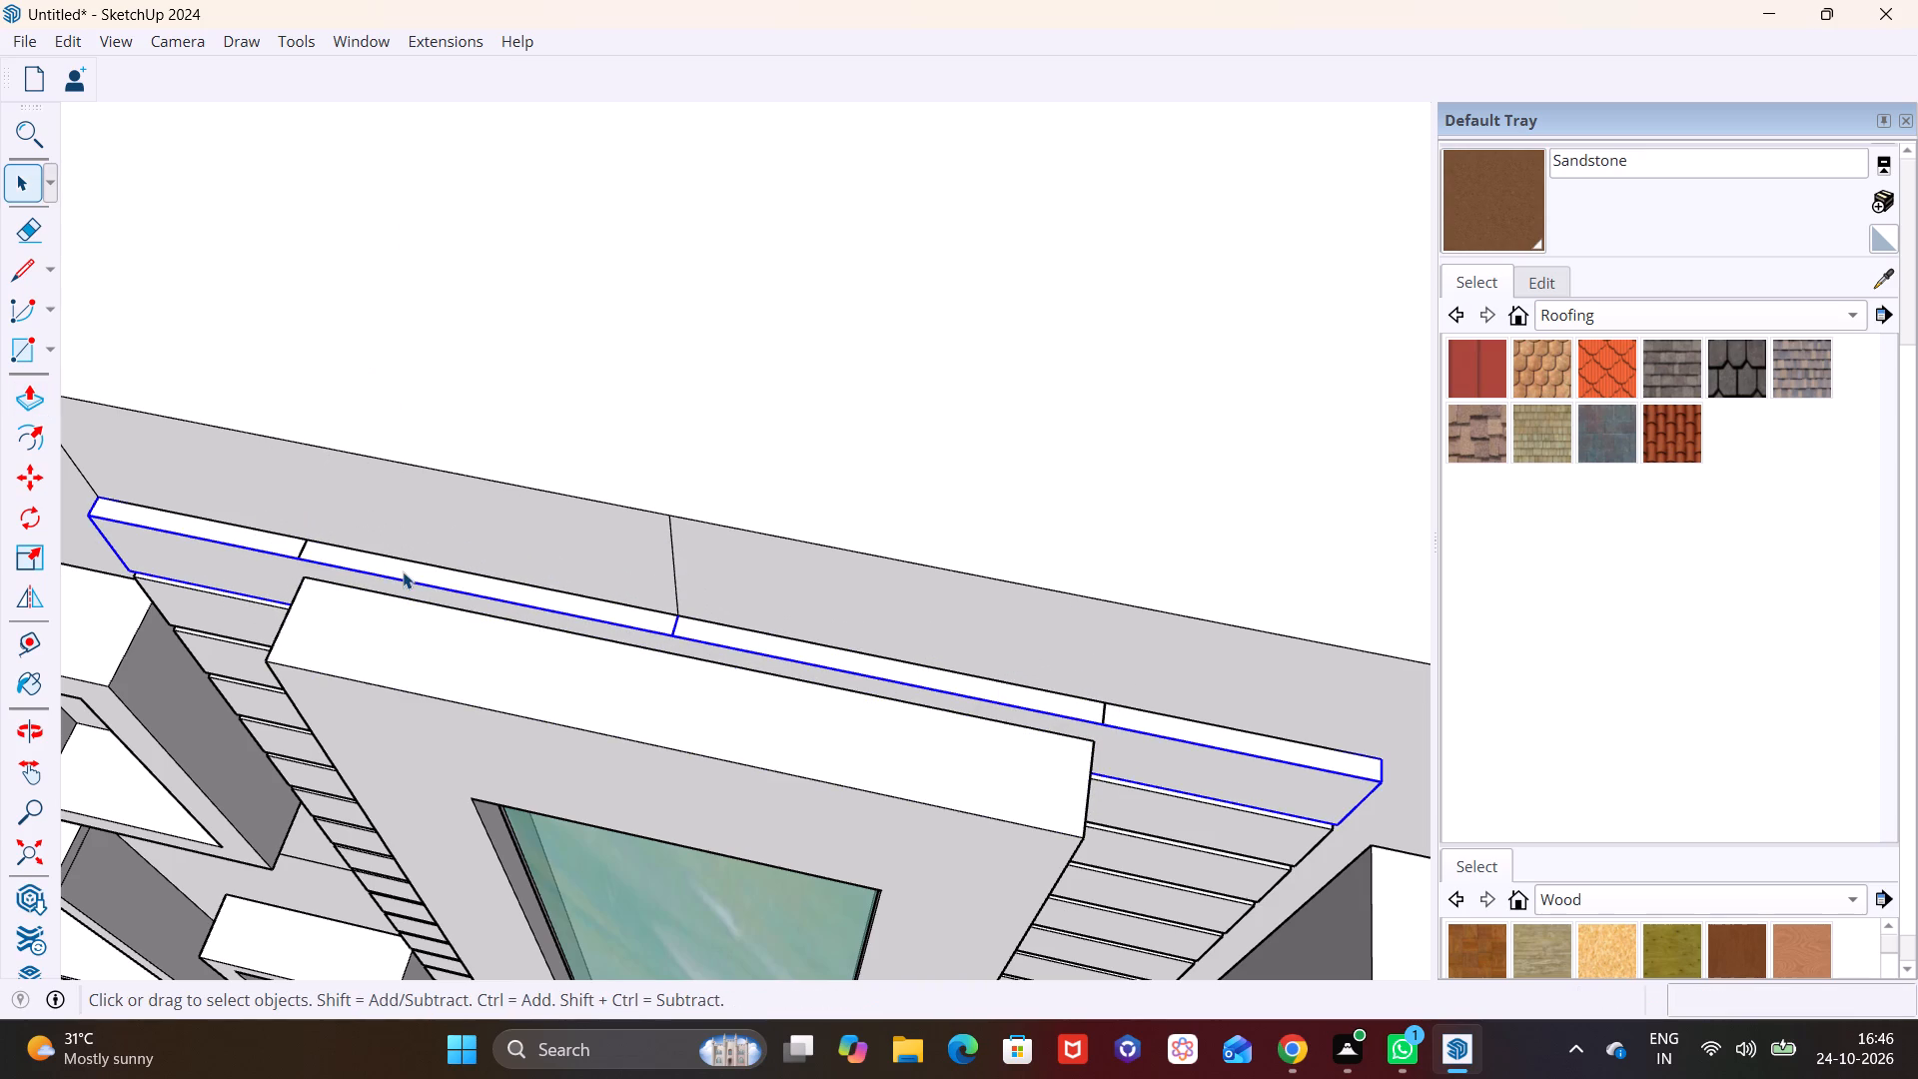
{"action": "triple_click", "coordinate": [403, 571]}
{"action": "left_click", "coordinate": [406, 561]}
{"action": "left_click", "coordinate": [407, 570]}
{"action": "left_click", "coordinate": [407, 570]}
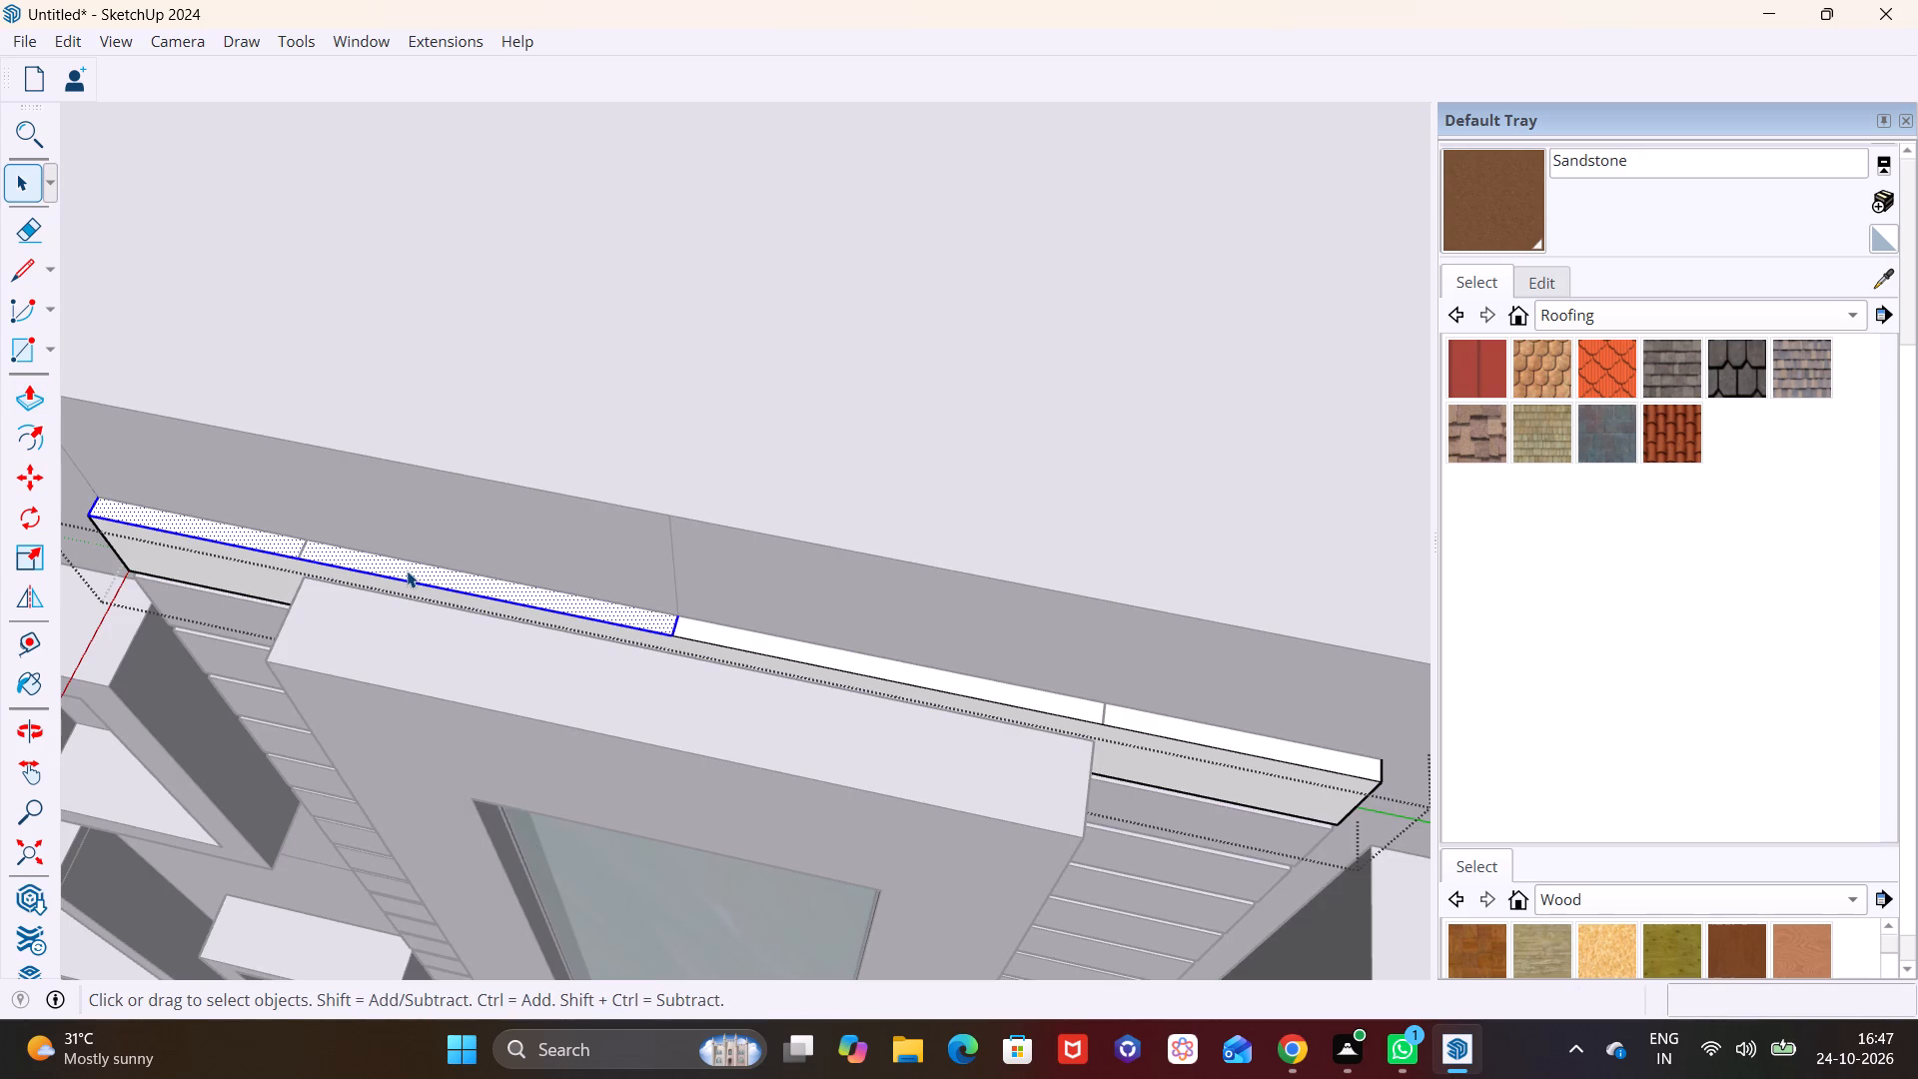
{"action": "left_click", "coordinate": [407, 570]}
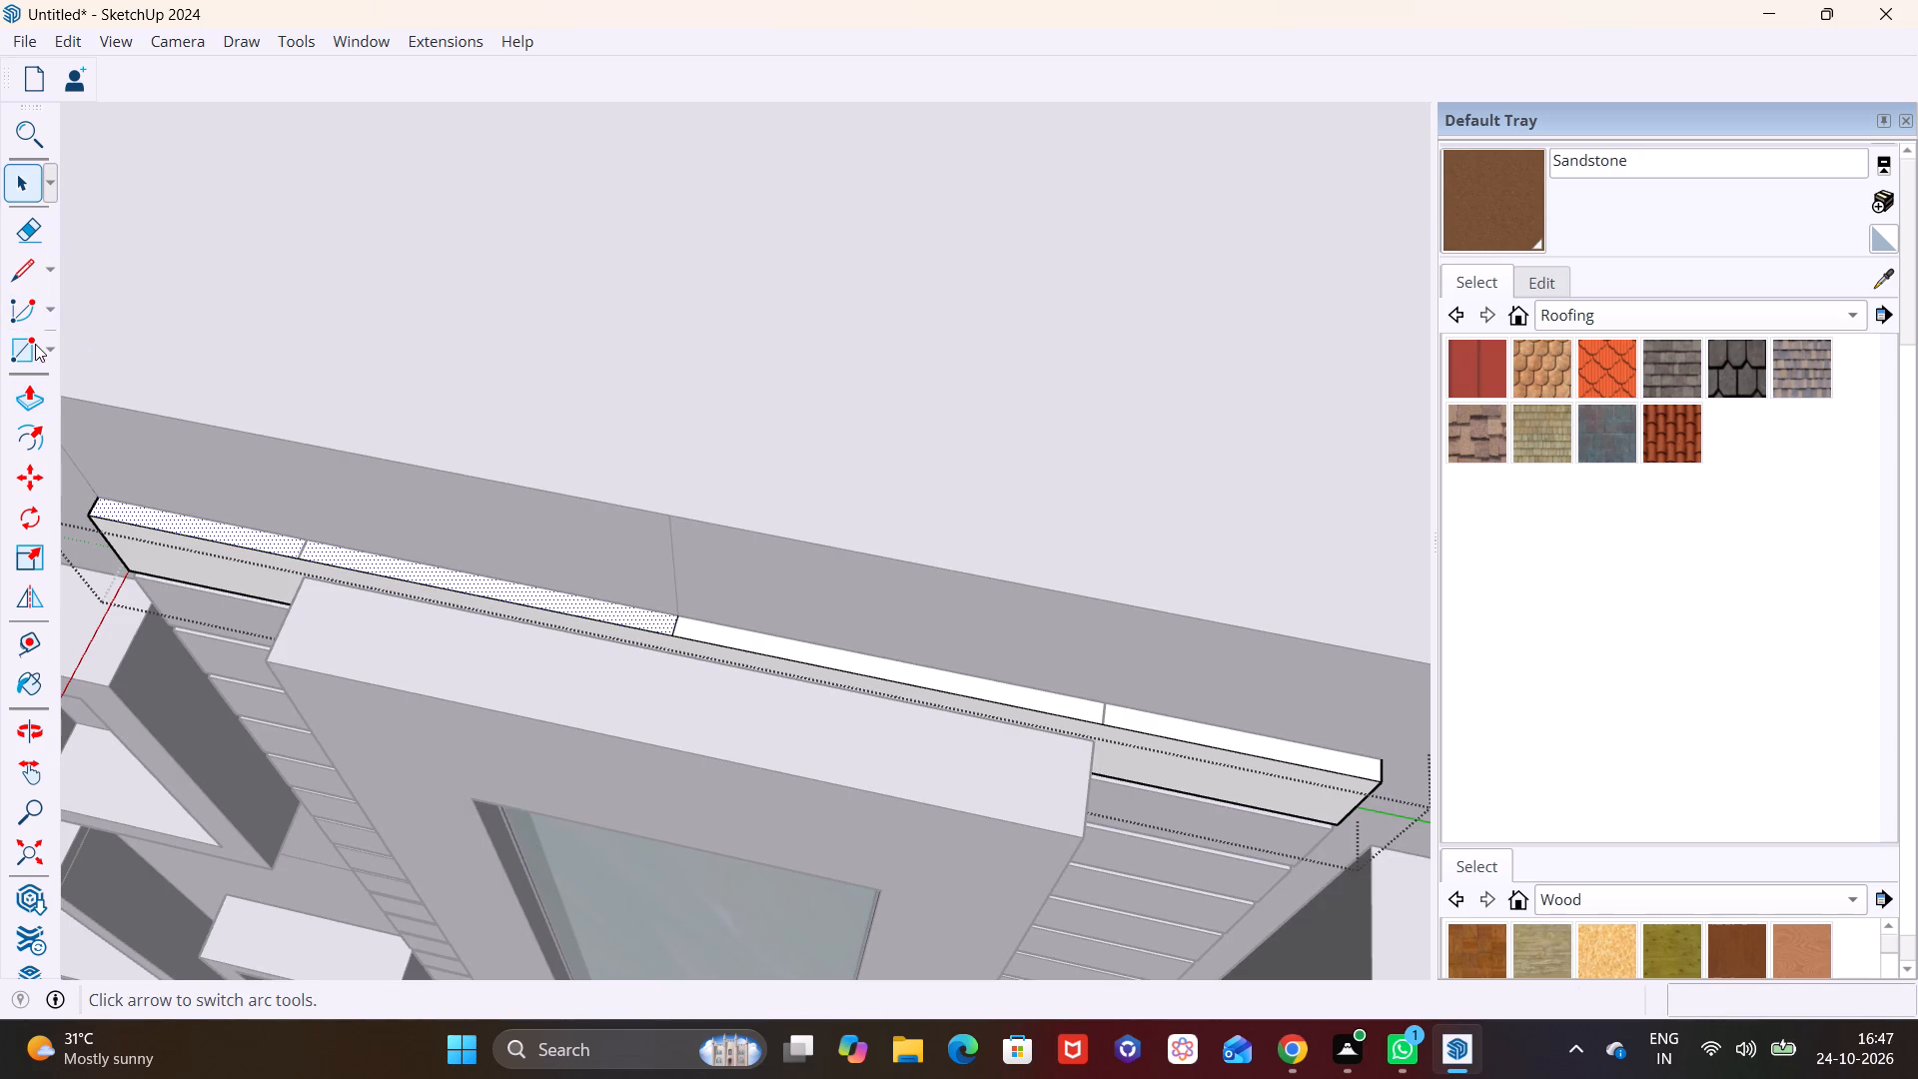
{"action": "left_click", "coordinate": [49, 353]}
{"action": "left_click", "coordinate": [65, 379]}
{"action": "scroll", "coordinate": [329, 629], "scroll_direction": "up", "scroll_amount": 6}
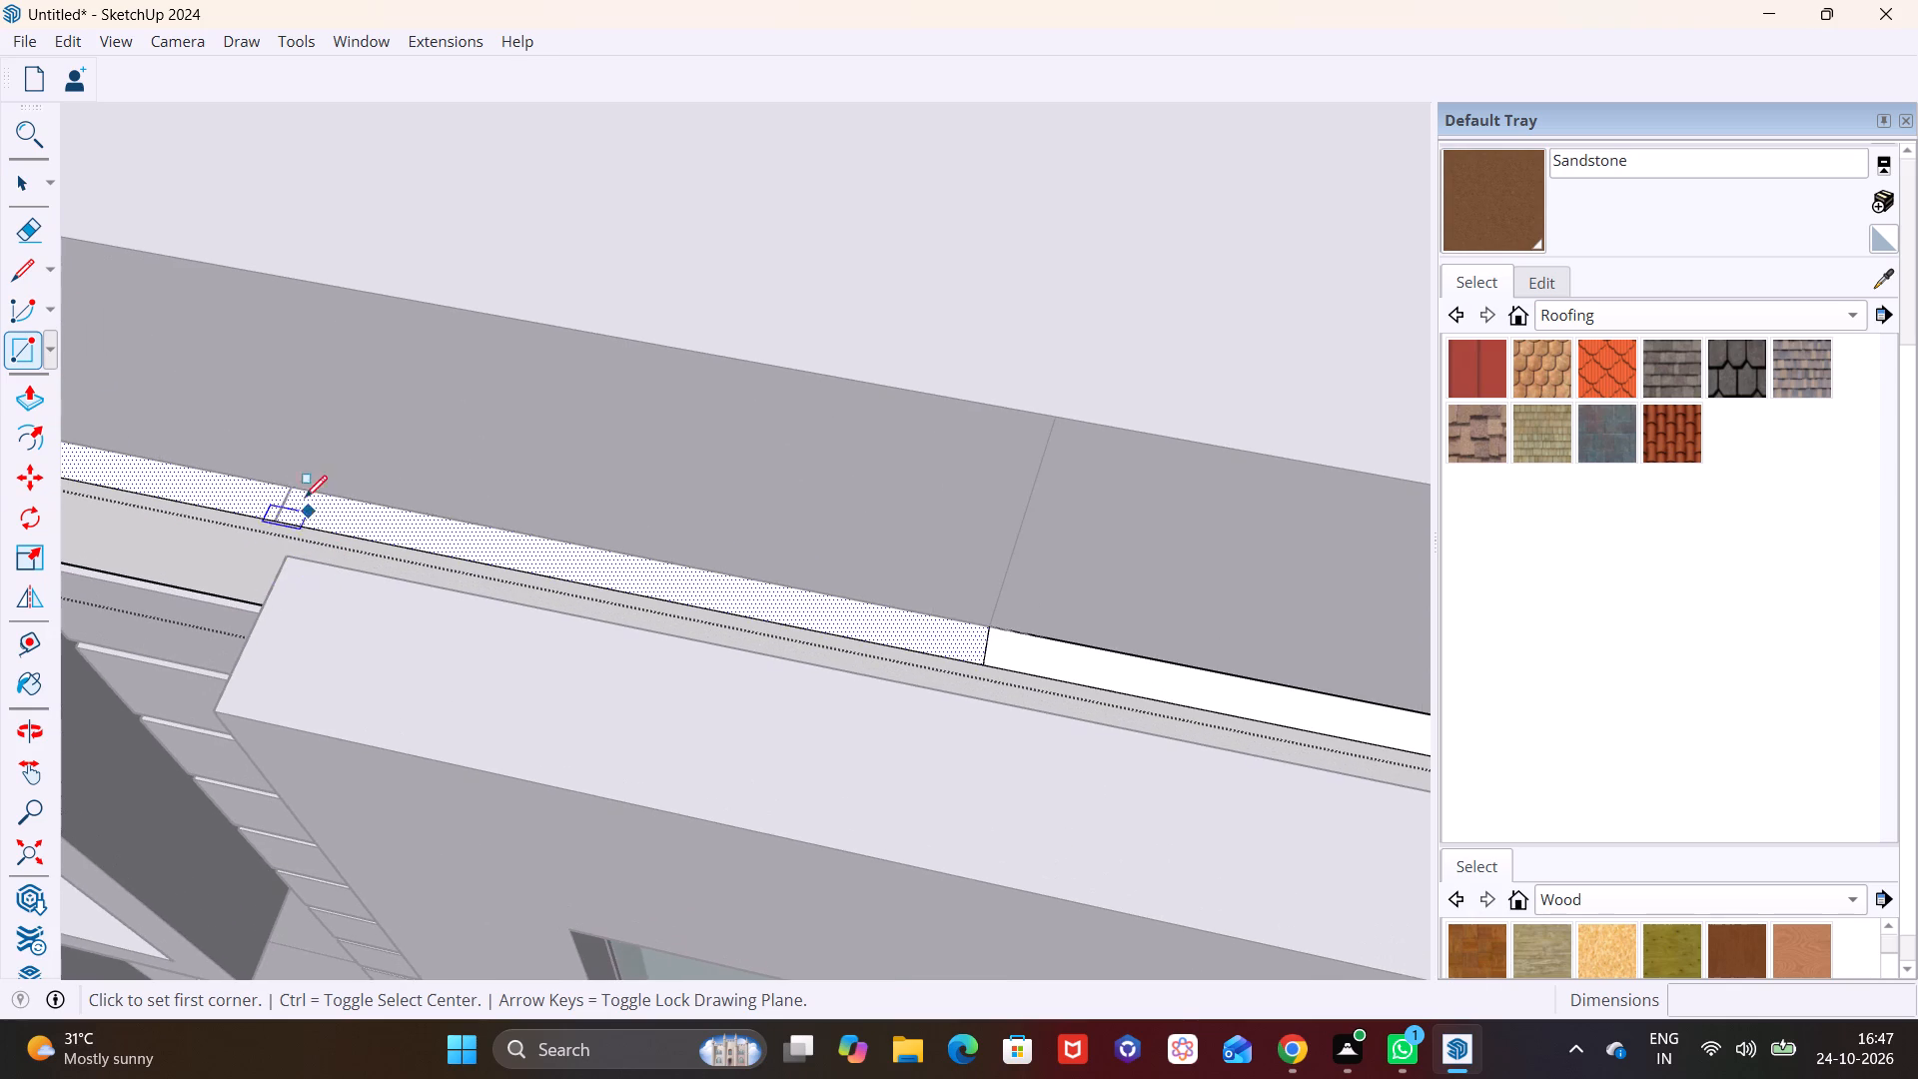
{"action": "left_click", "coordinate": [294, 493]}
{"action": "scroll", "coordinate": [578, 573], "scroll_direction": "down", "scroll_amount": 1}
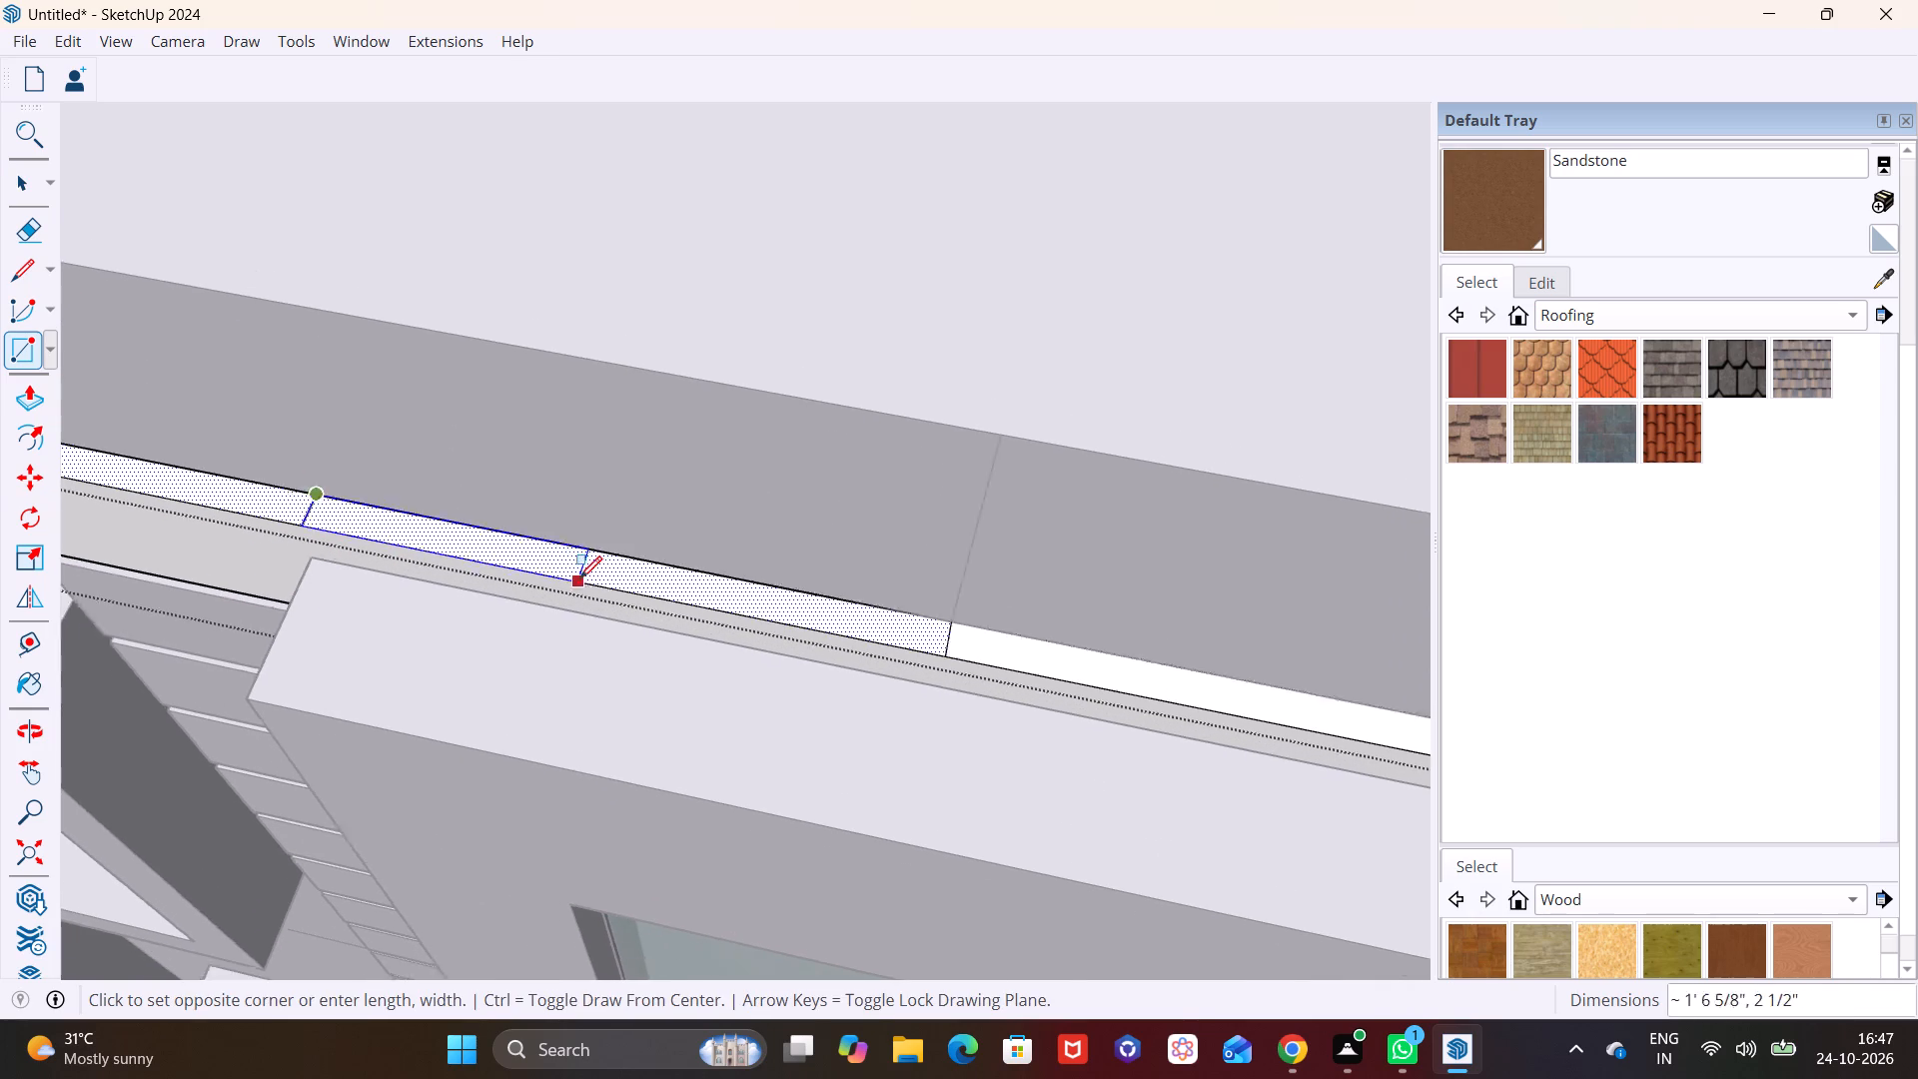
{"action": "scroll", "coordinate": [579, 578], "scroll_direction": "down", "scroll_amount": 4}
{"action": "scroll", "coordinate": [1364, 740], "scroll_direction": "up", "scroll_amount": 2}
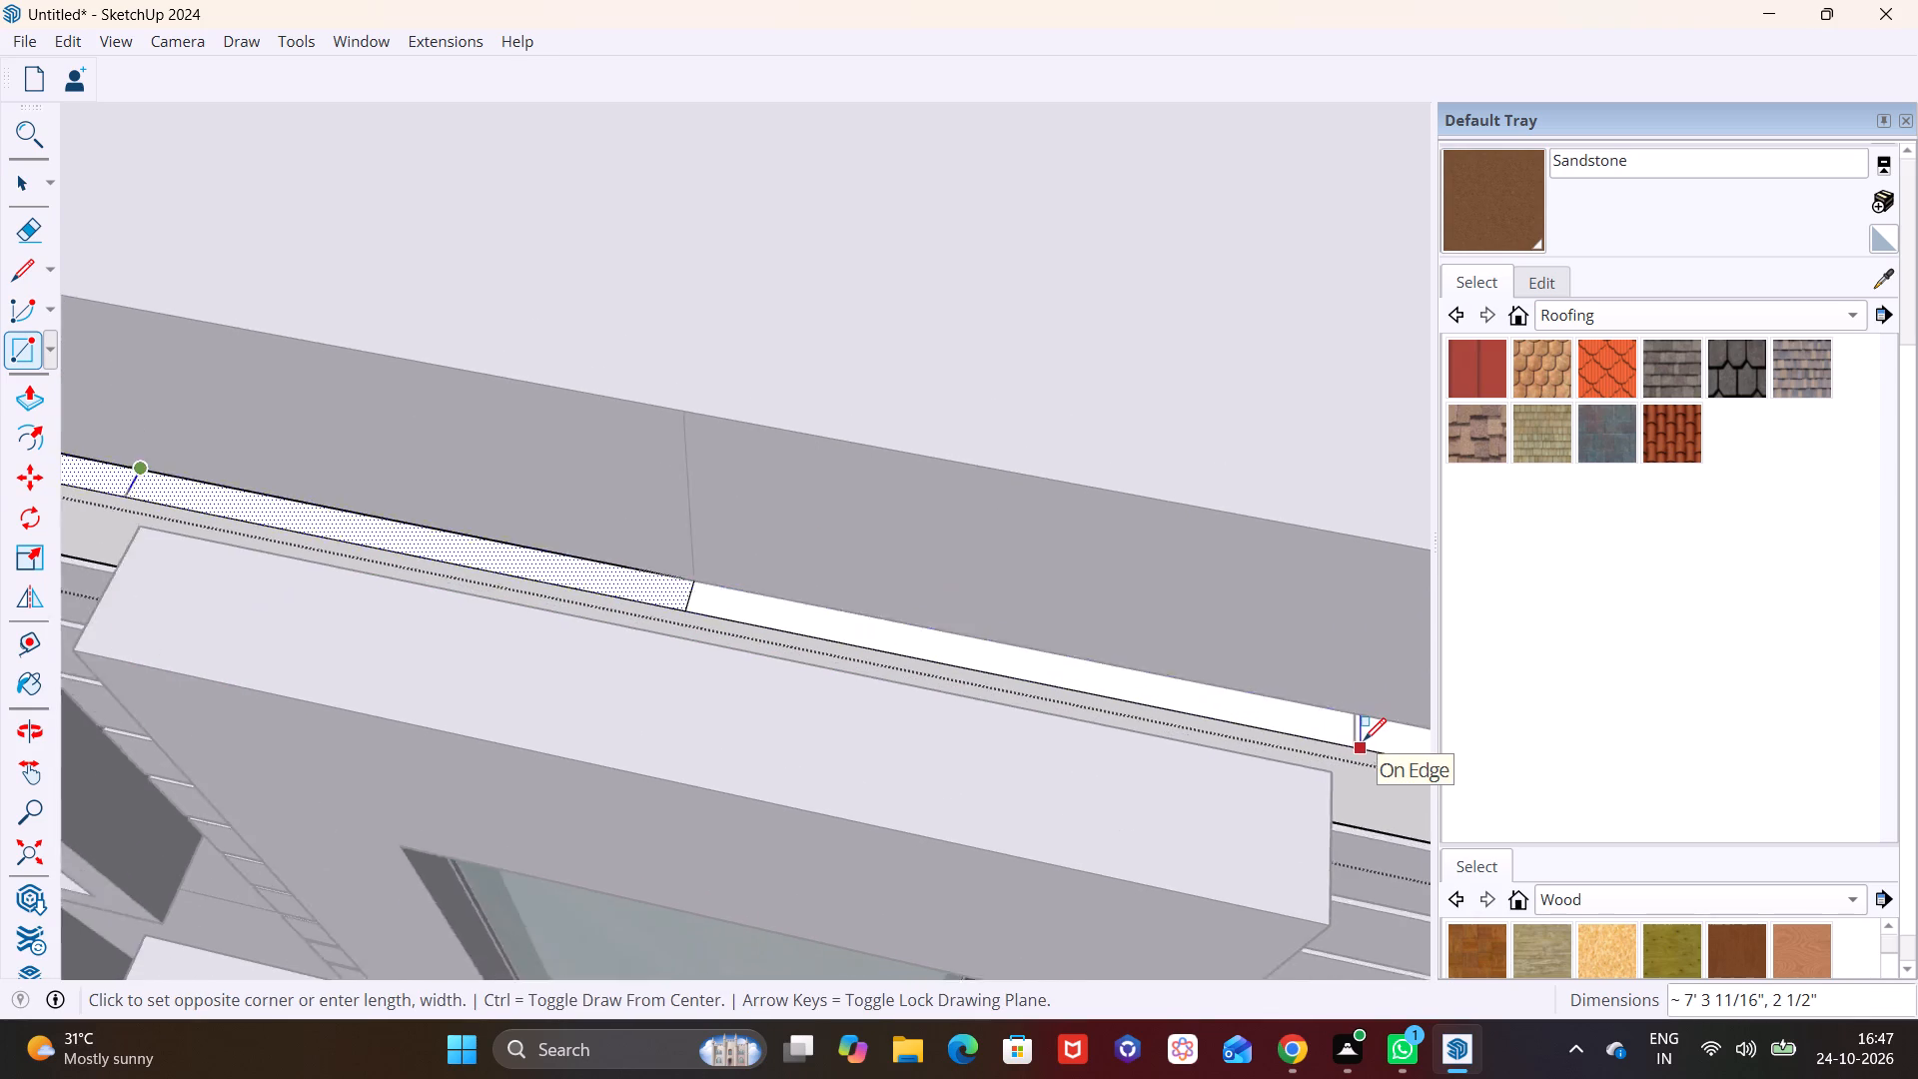
{"action": "scroll", "coordinate": [1364, 740], "scroll_direction": "up", "scroll_amount": 8}
{"action": "left_click", "coordinate": [1351, 748]}
{"action": "key", "text": "space"}
Push/Pull the right half of the ledge rectangle upward past the roof edge, by about 1' 7 3/4" plus a further 1' 2 9/16".
{"action": "left_click", "coordinate": [930, 638]}
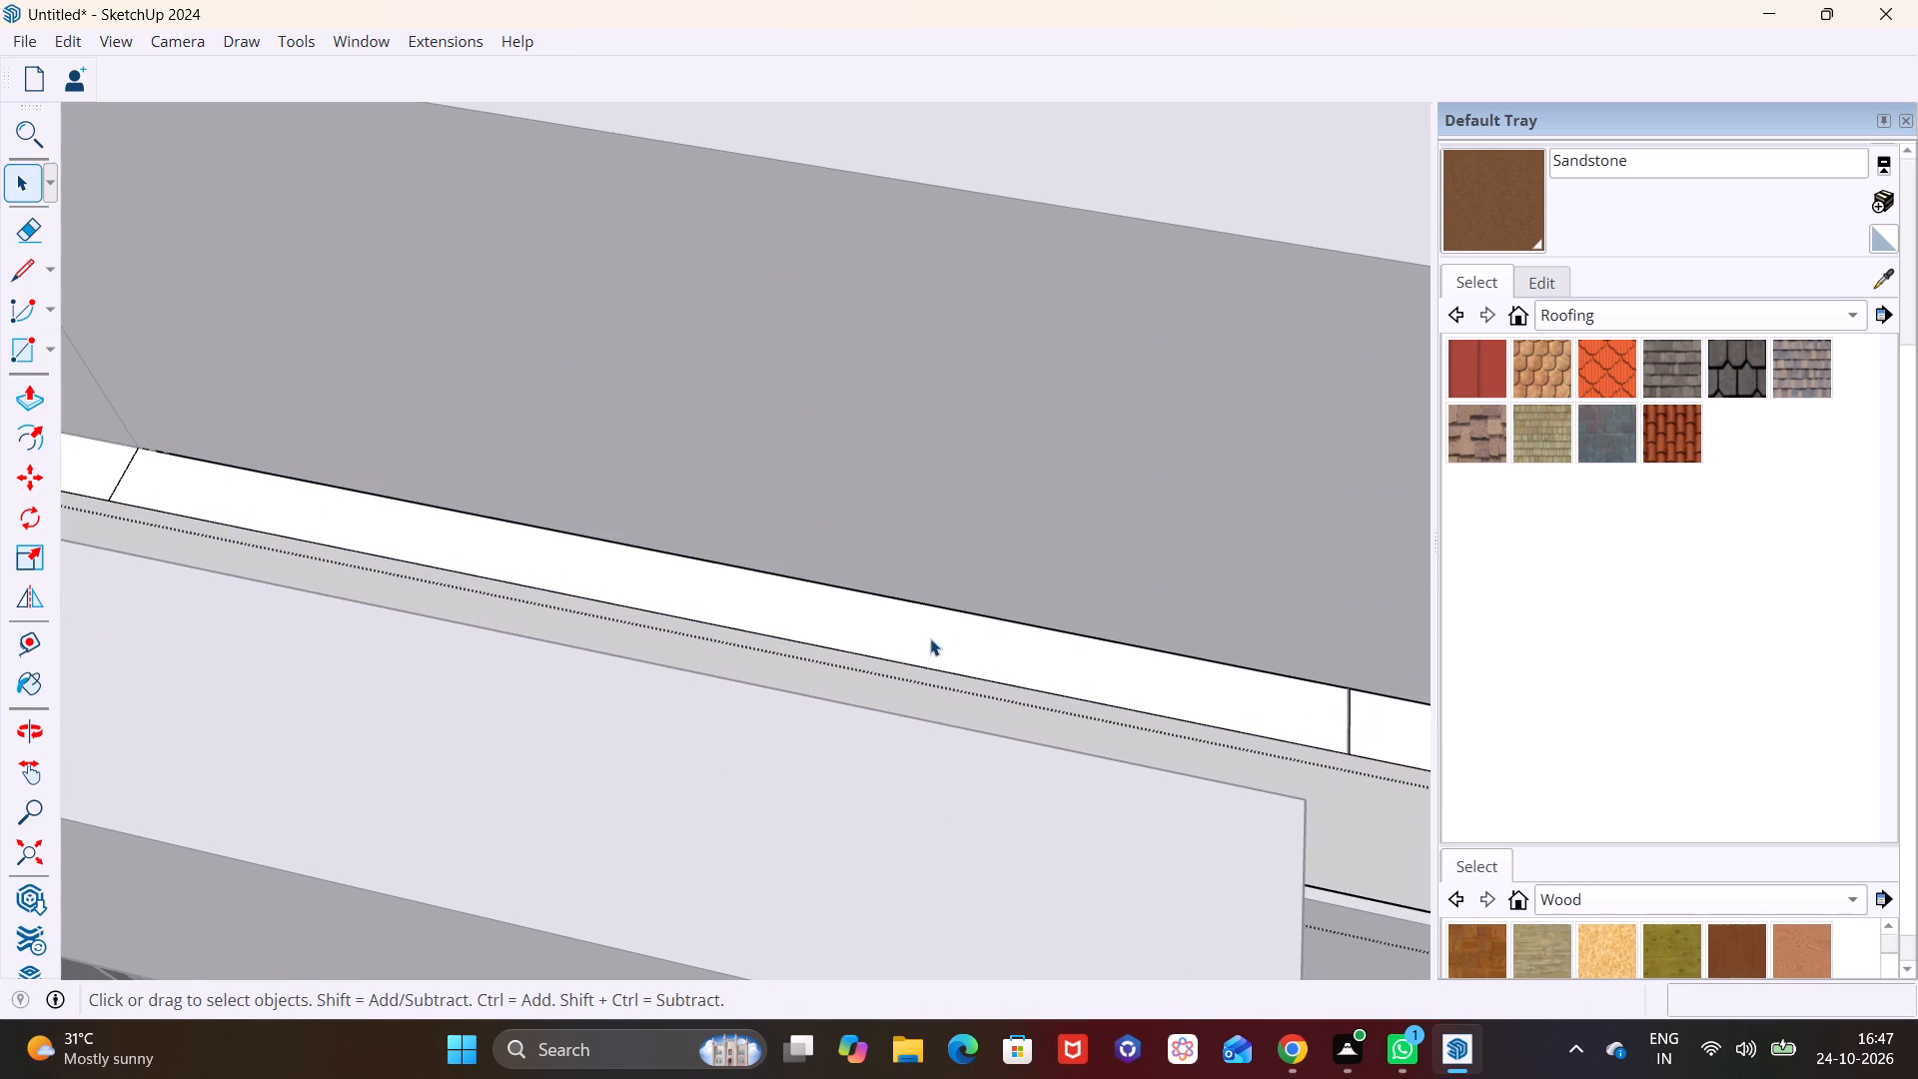
{"action": "scroll", "coordinate": [898, 629], "scroll_direction": "down", "scroll_amount": 7}
{"action": "left_click", "coordinate": [35, 392]}
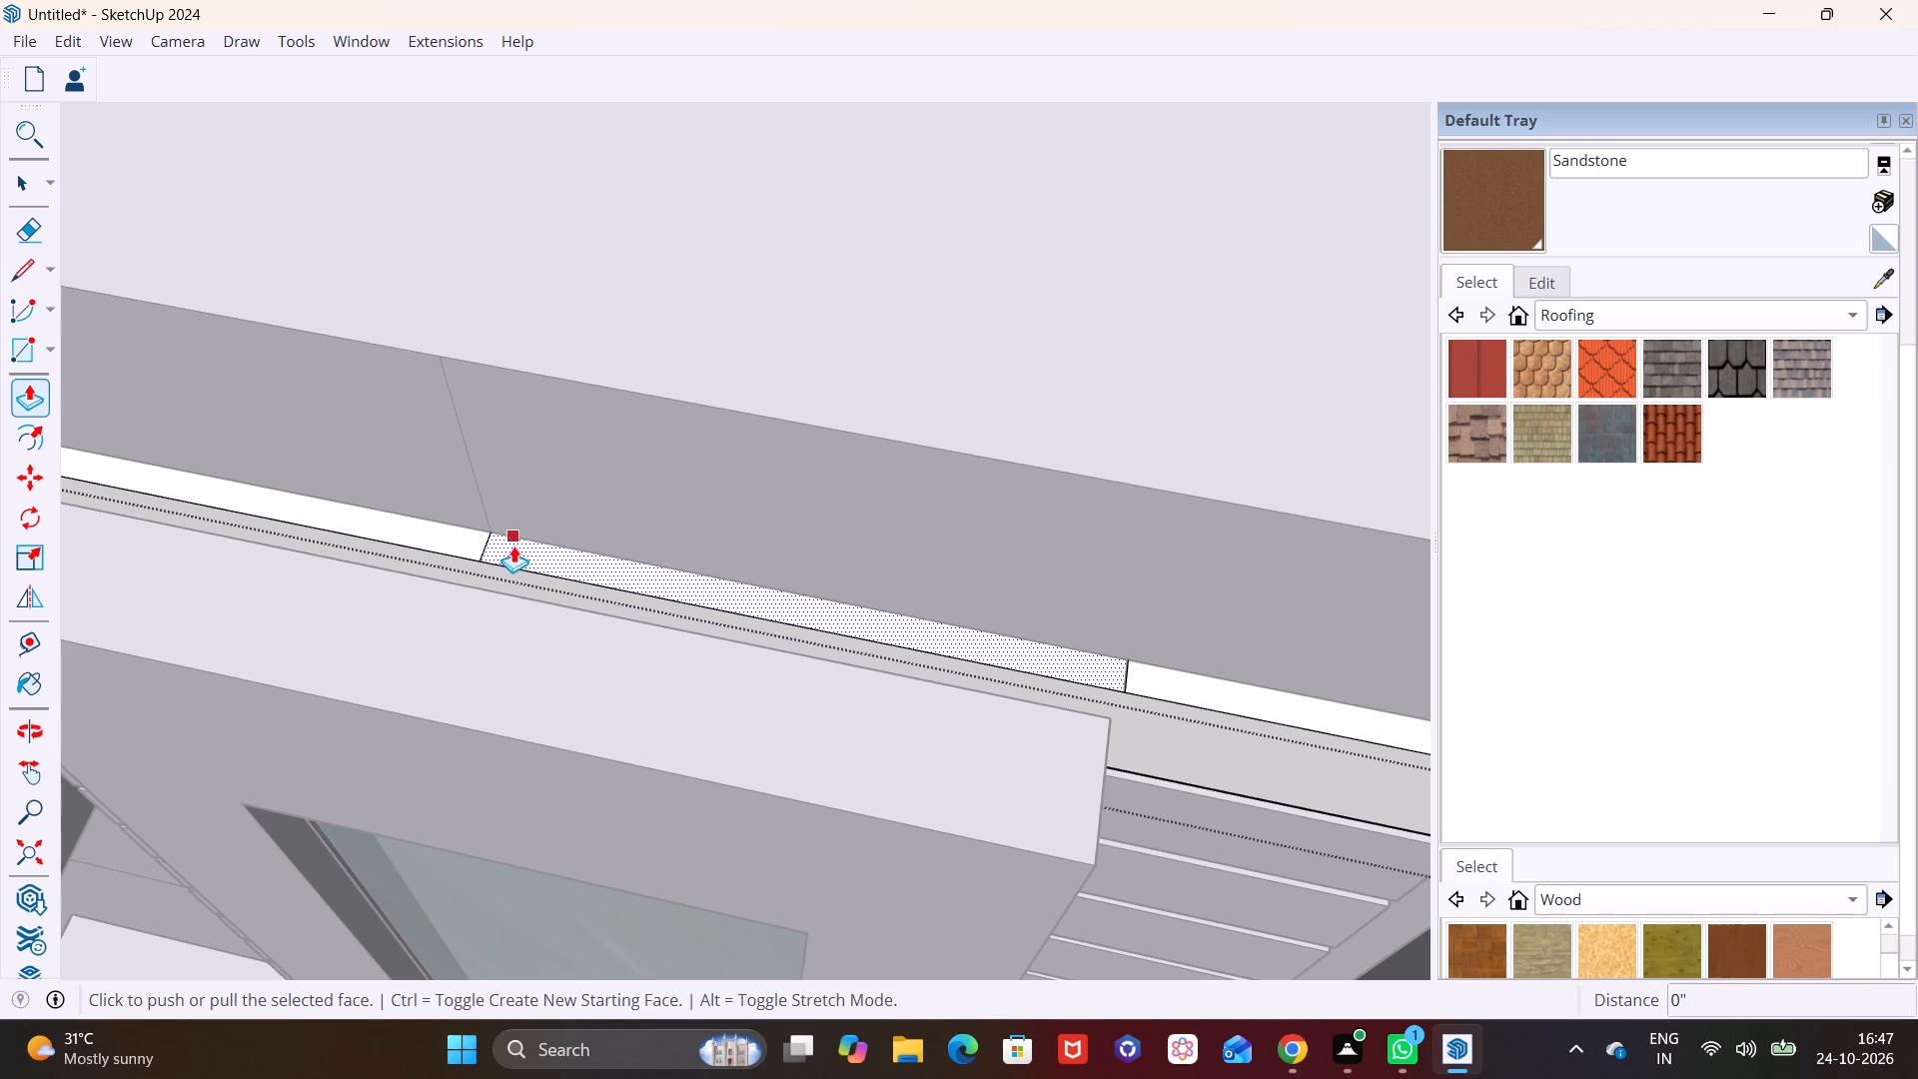
{"action": "left_click", "coordinate": [527, 559]}
{"action": "left_click", "coordinate": [561, 225]}
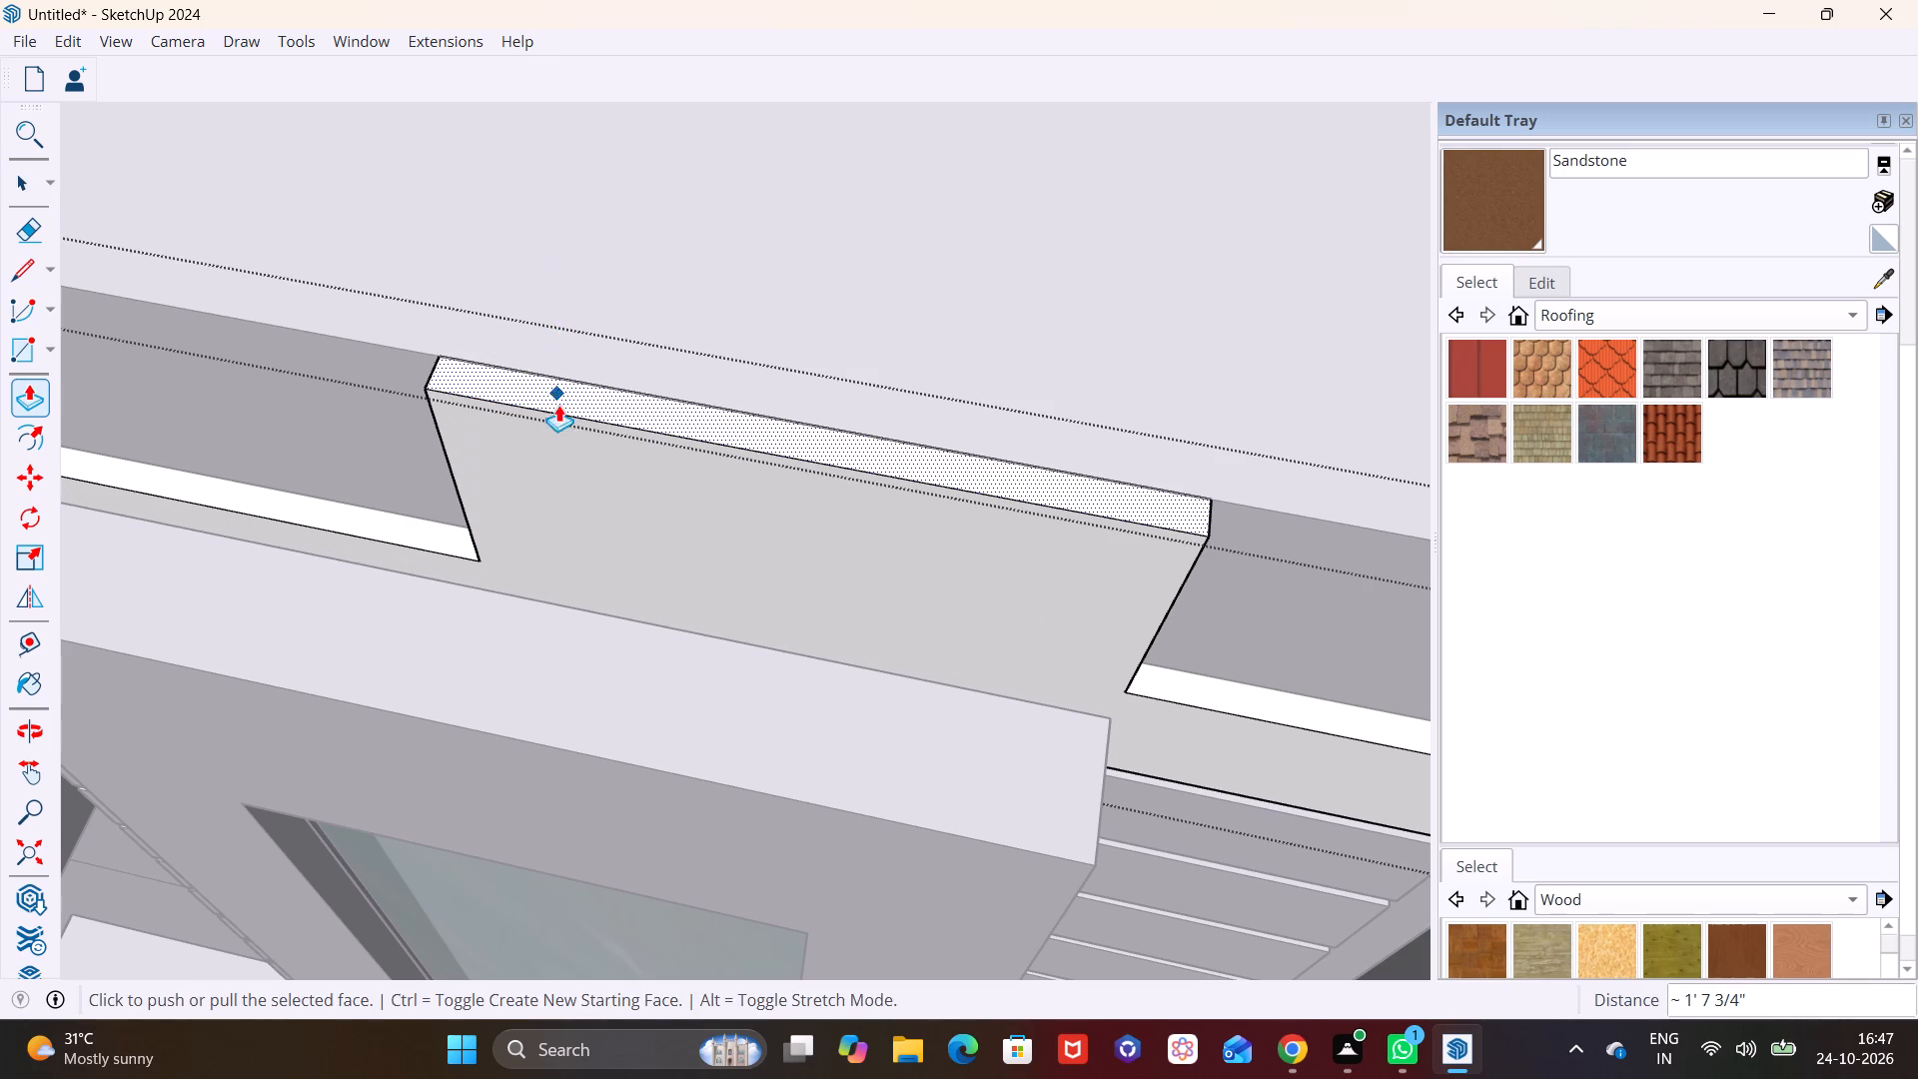
{"action": "left_click", "coordinate": [556, 418]}
{"action": "left_click", "coordinate": [538, 401]}
{"action": "left_click", "coordinate": [543, 215]}
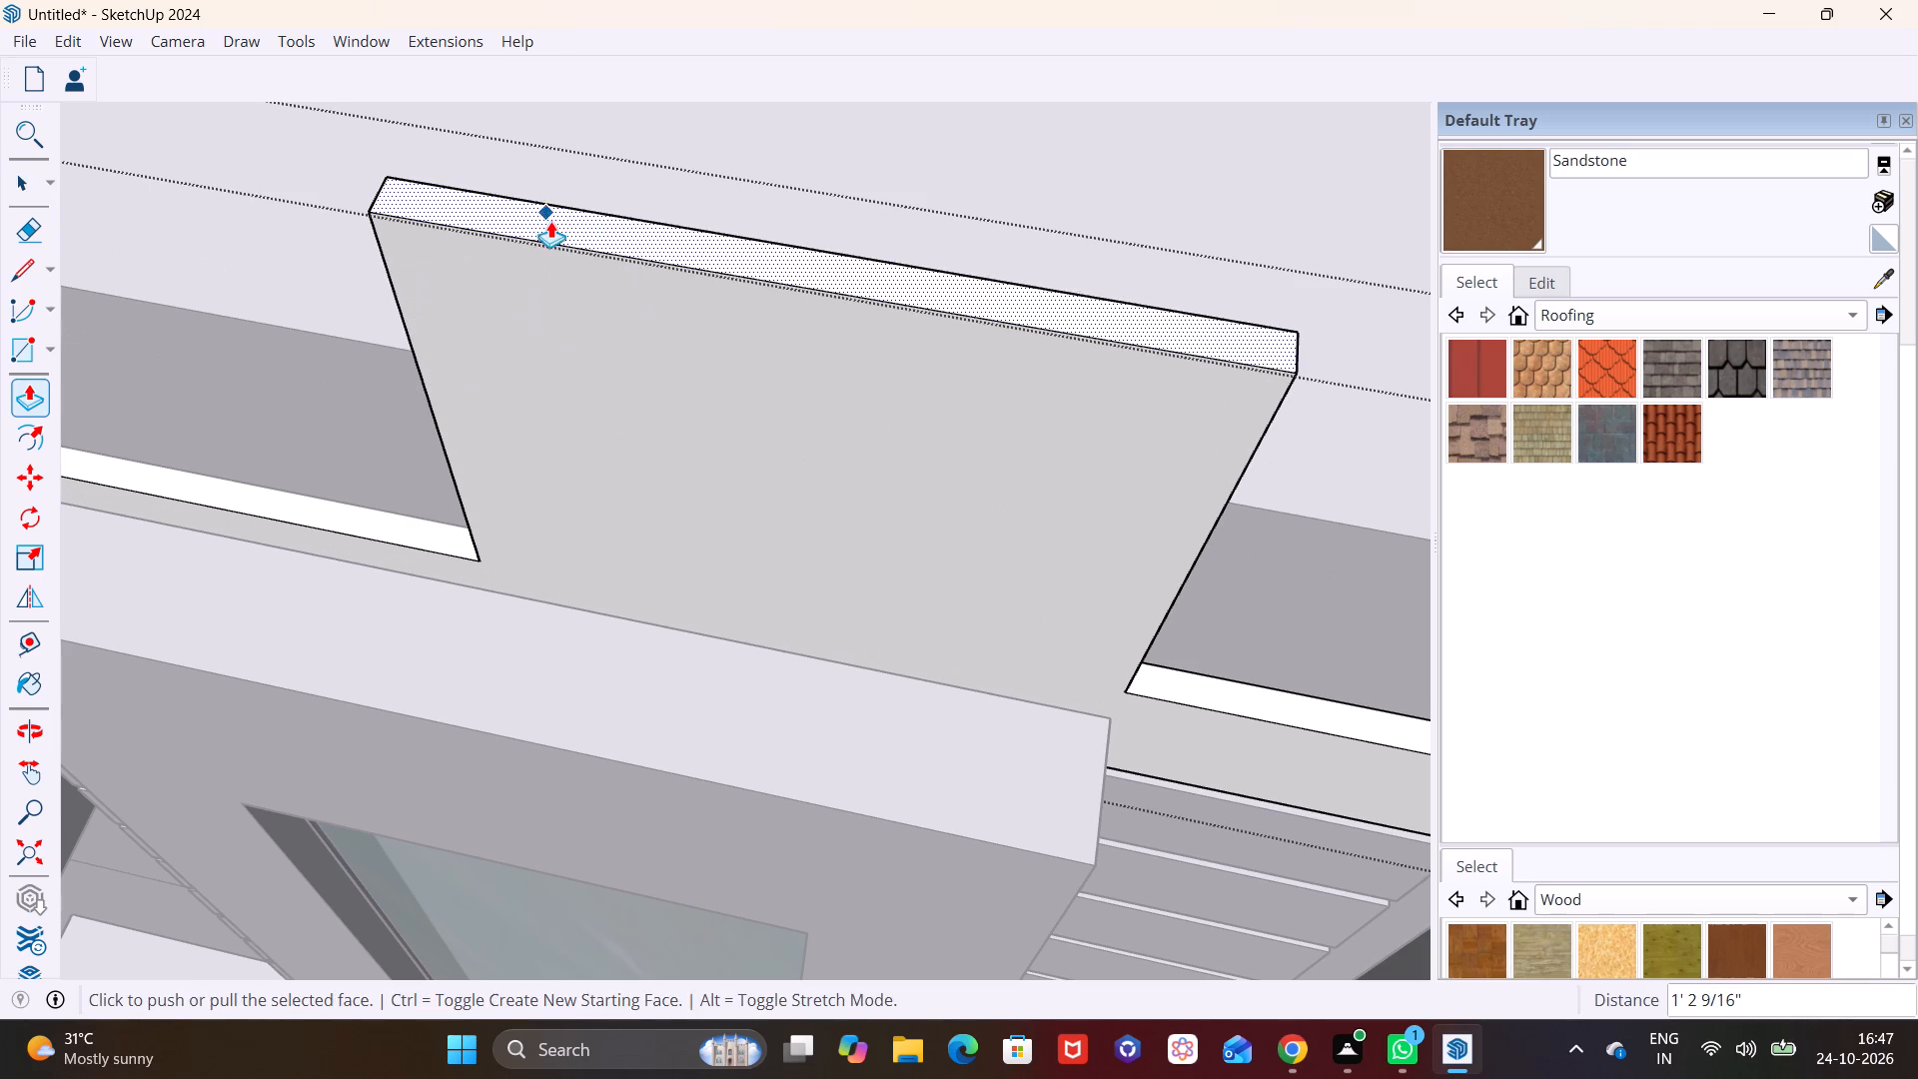
{"action": "key", "text": "space"}
Push/Pull the left half of the ledge rectangle up to the raised right half's height and leave the group.
{"action": "left_click", "coordinate": [398, 522]}
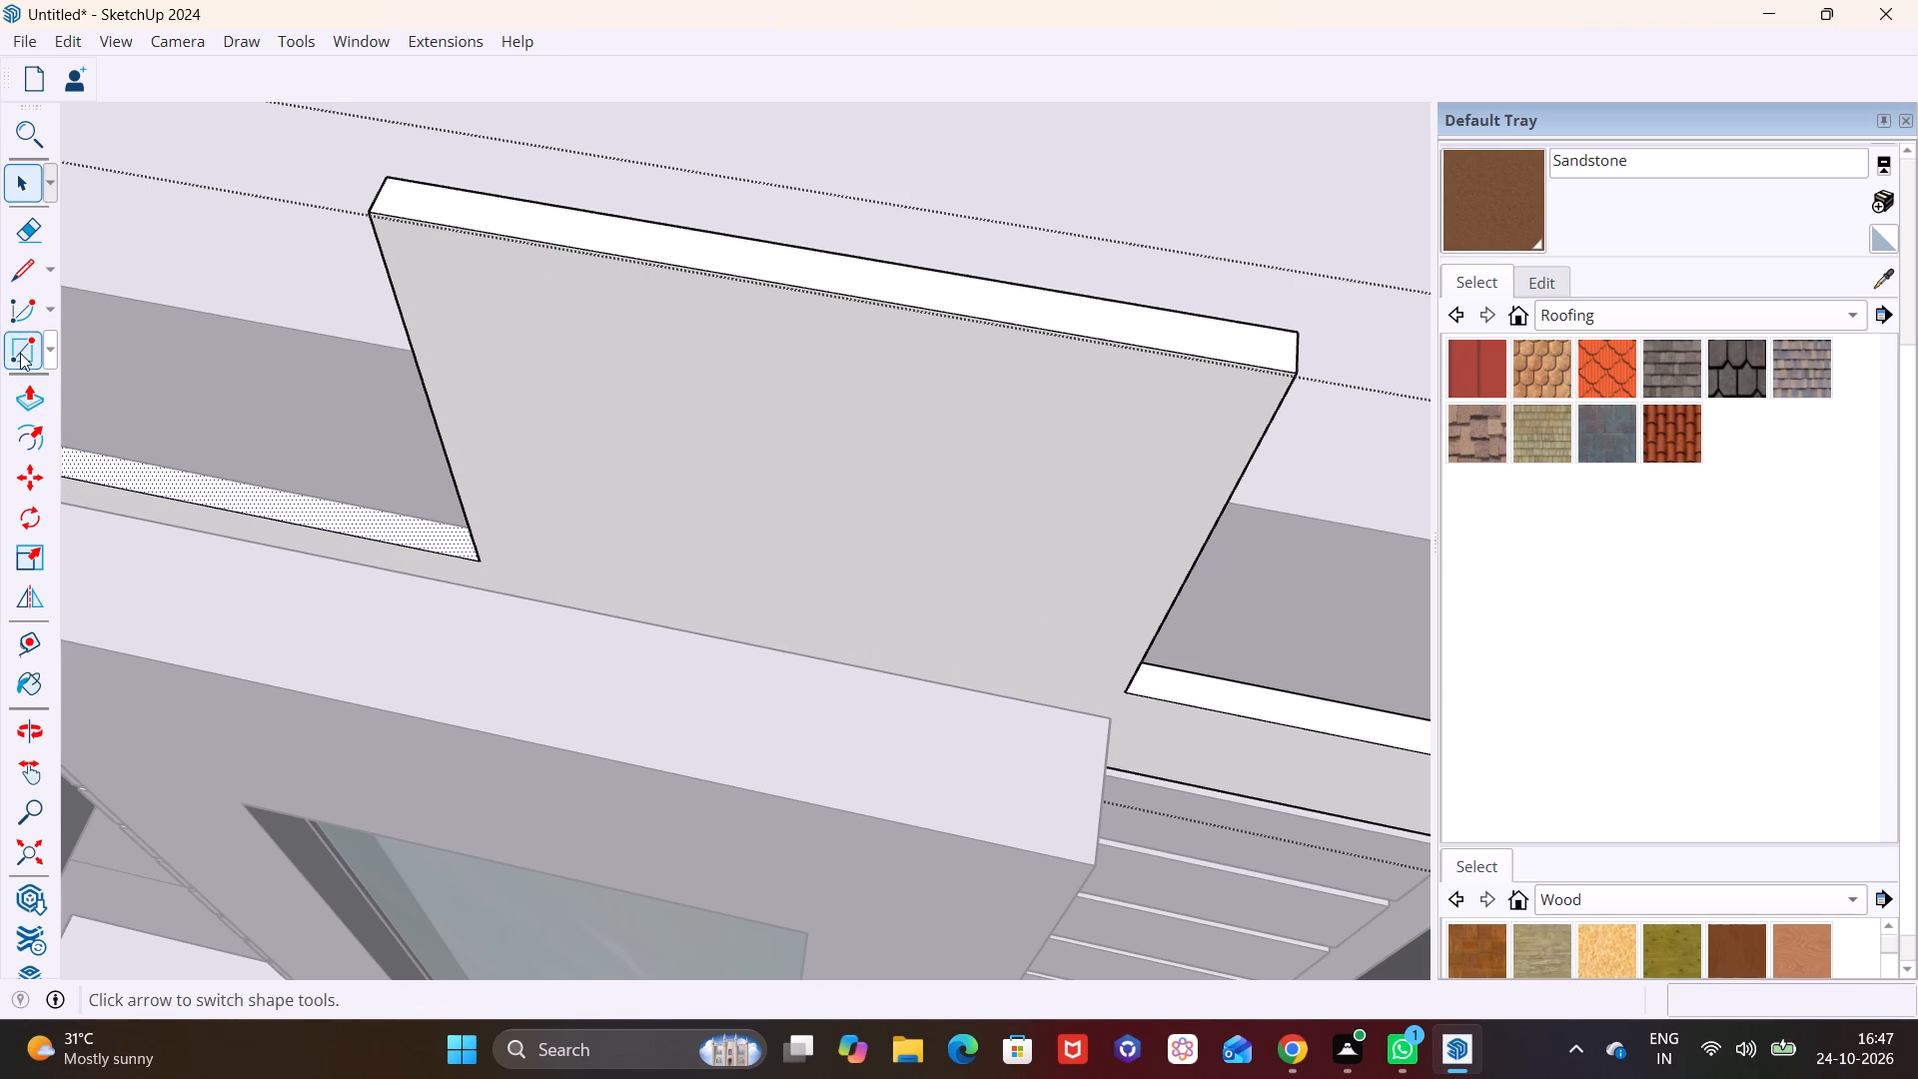
{"action": "left_click", "coordinate": [31, 378]}
{"action": "left_click", "coordinate": [241, 489]}
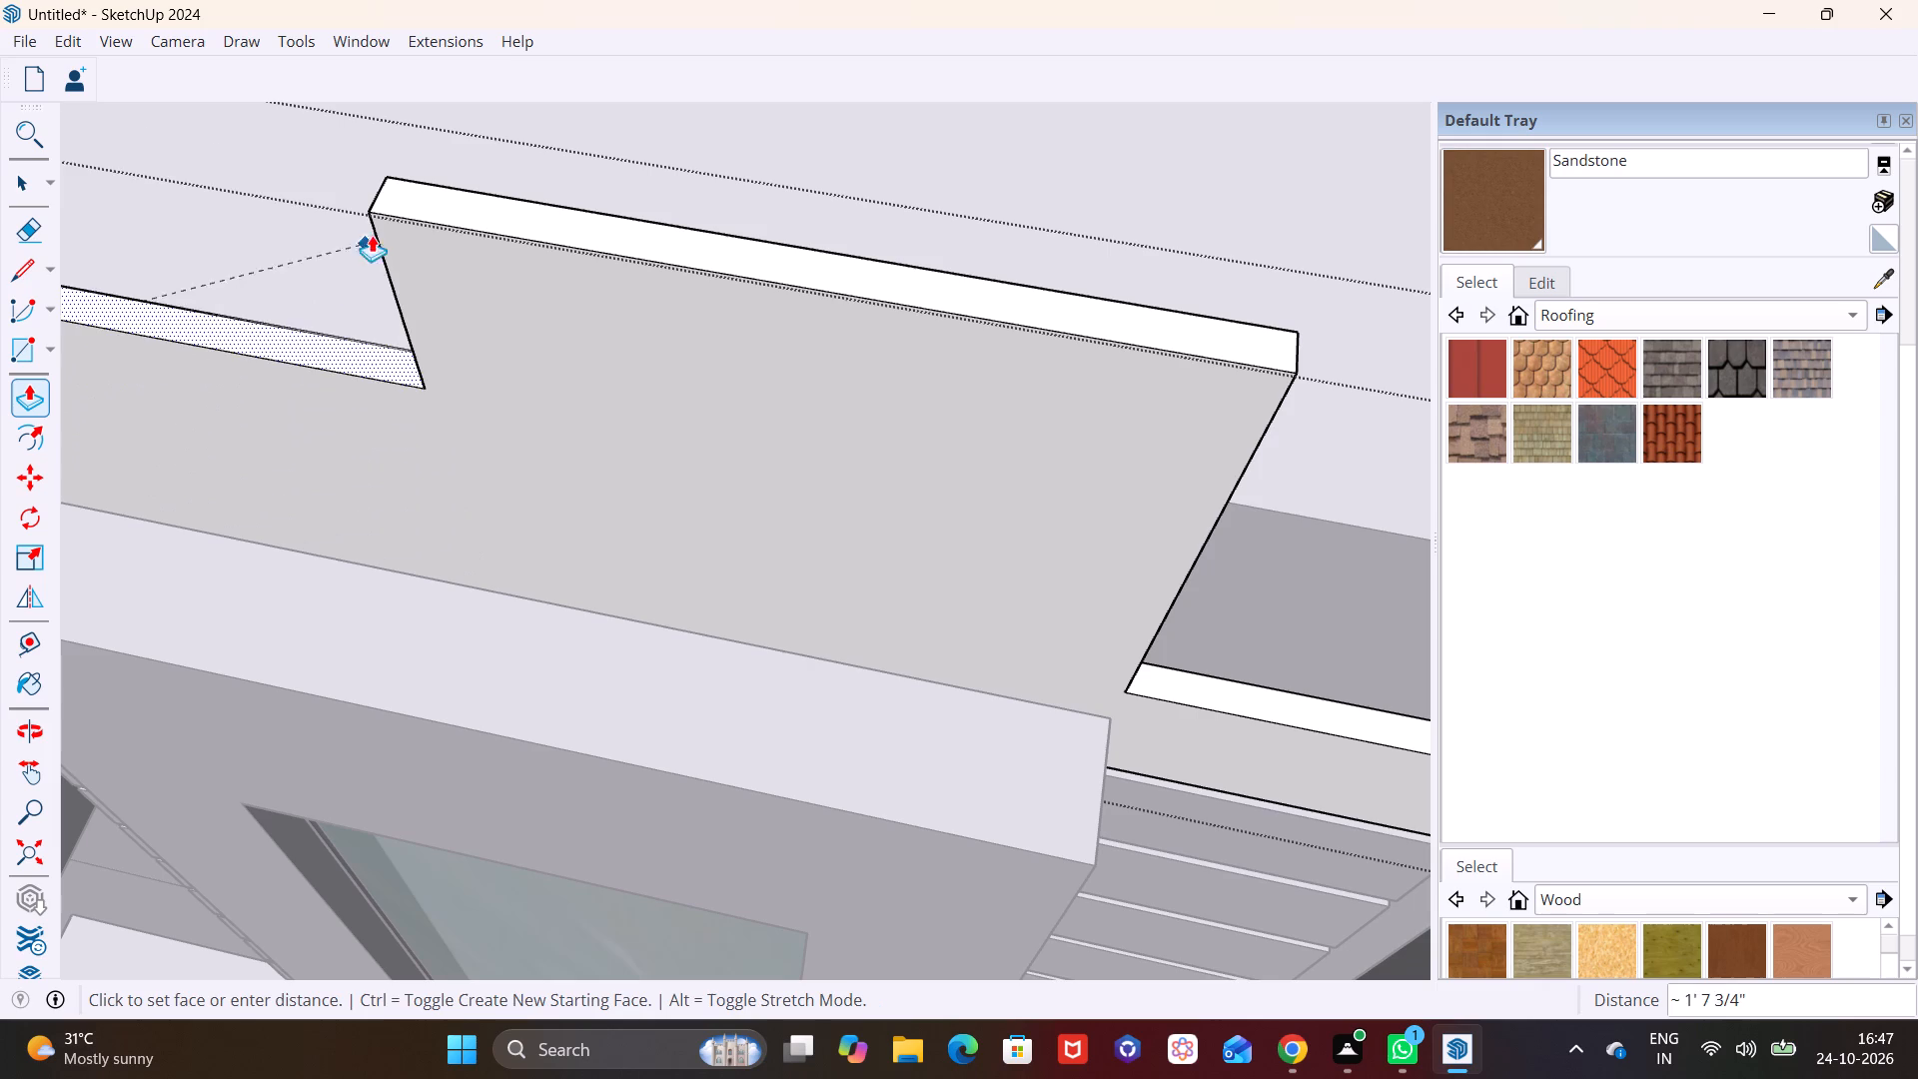
{"action": "left_click", "coordinate": [394, 200]}
{"action": "scroll", "coordinate": [446, 502], "scroll_direction": "down", "scroll_amount": 9}
{"action": "key", "text": "space"}
{"action": "left_click", "coordinate": [480, 584]}
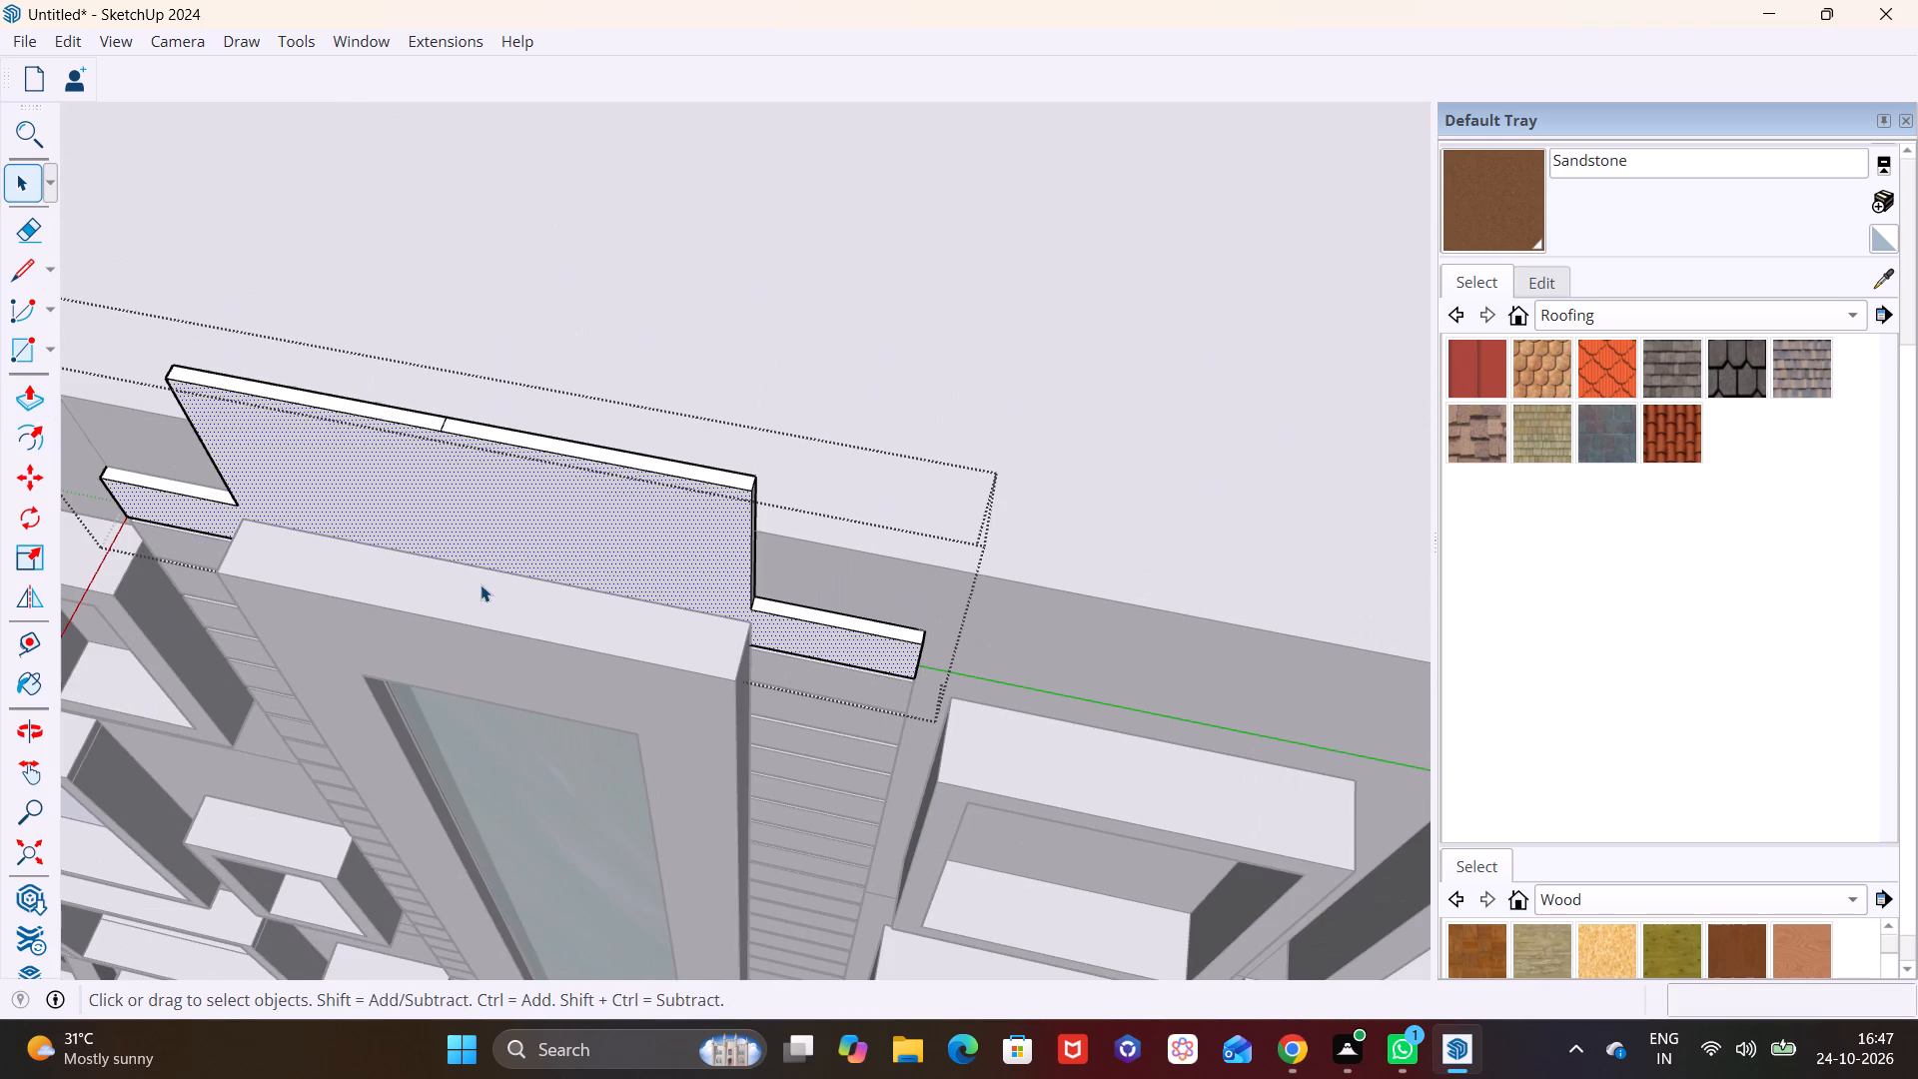
{"action": "left_click", "coordinate": [357, 561]}
{"action": "left_click", "coordinate": [357, 571]}
{"action": "double_click", "coordinate": [354, 577]}
{"action": "left_click", "coordinate": [348, 580]}
{"action": "double_click", "coordinate": [334, 585]}
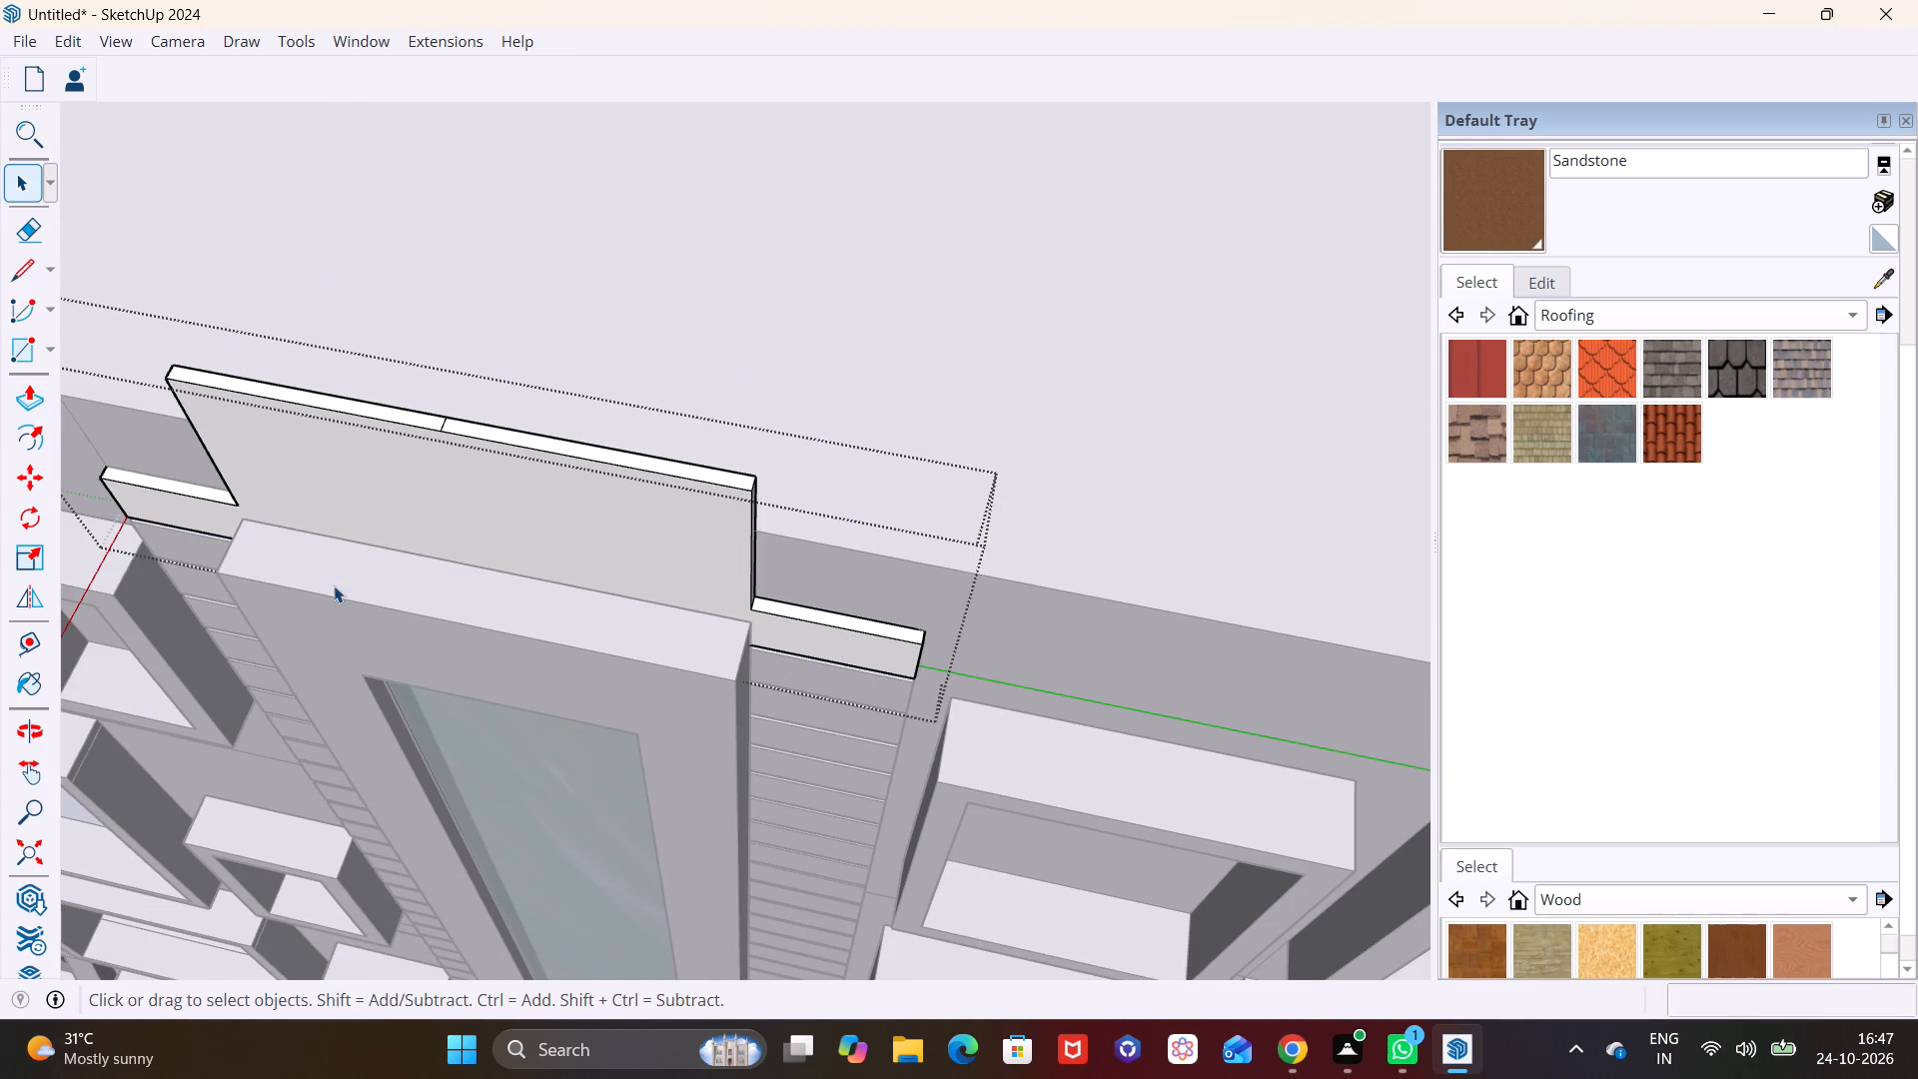
{"action": "left_click", "coordinate": [727, 351]}
Push/Pull the top face of the projecting glass-panel frame upward, level with the top of the raised slab behind it.
{"action": "scroll", "coordinate": [572, 624], "scroll_direction": "up", "scroll_amount": 2}
{"action": "left_click", "coordinate": [514, 605]}
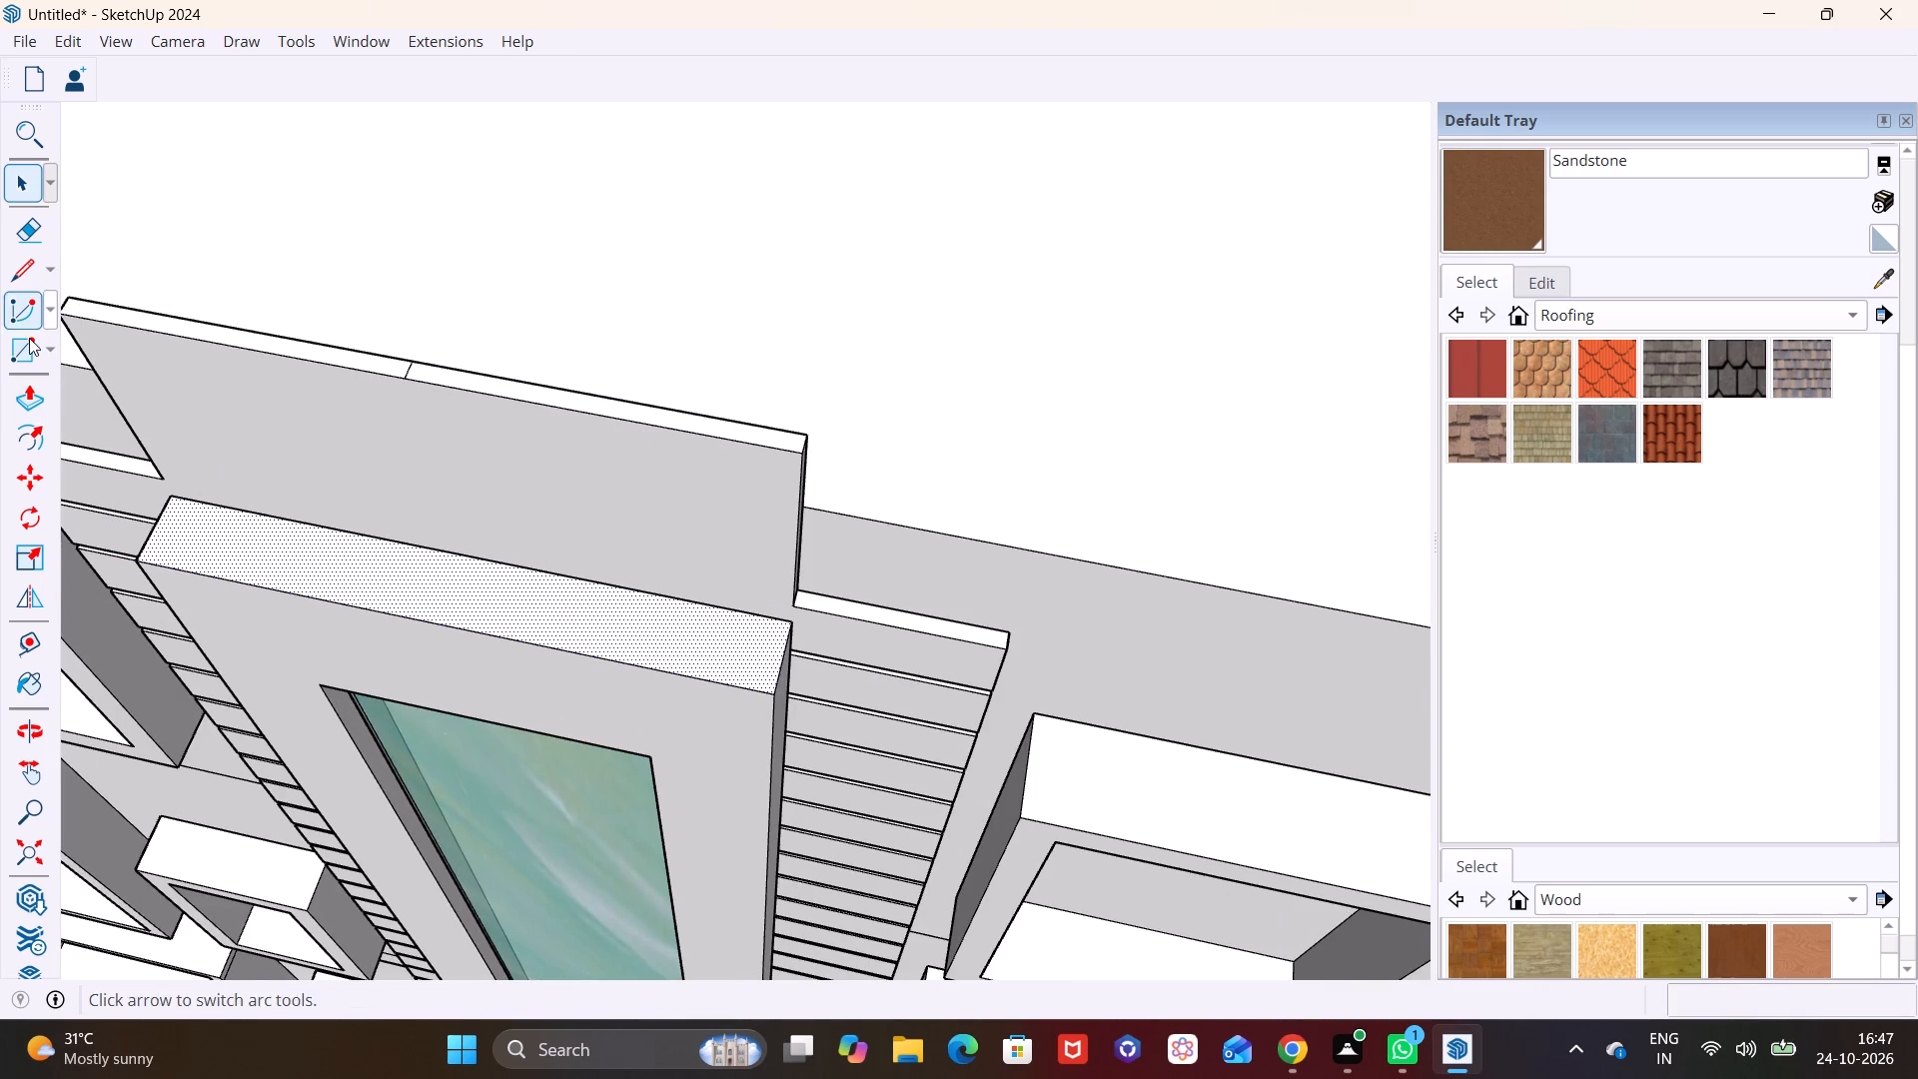
{"action": "left_click", "coordinate": [33, 391]}
{"action": "left_click", "coordinate": [506, 622]}
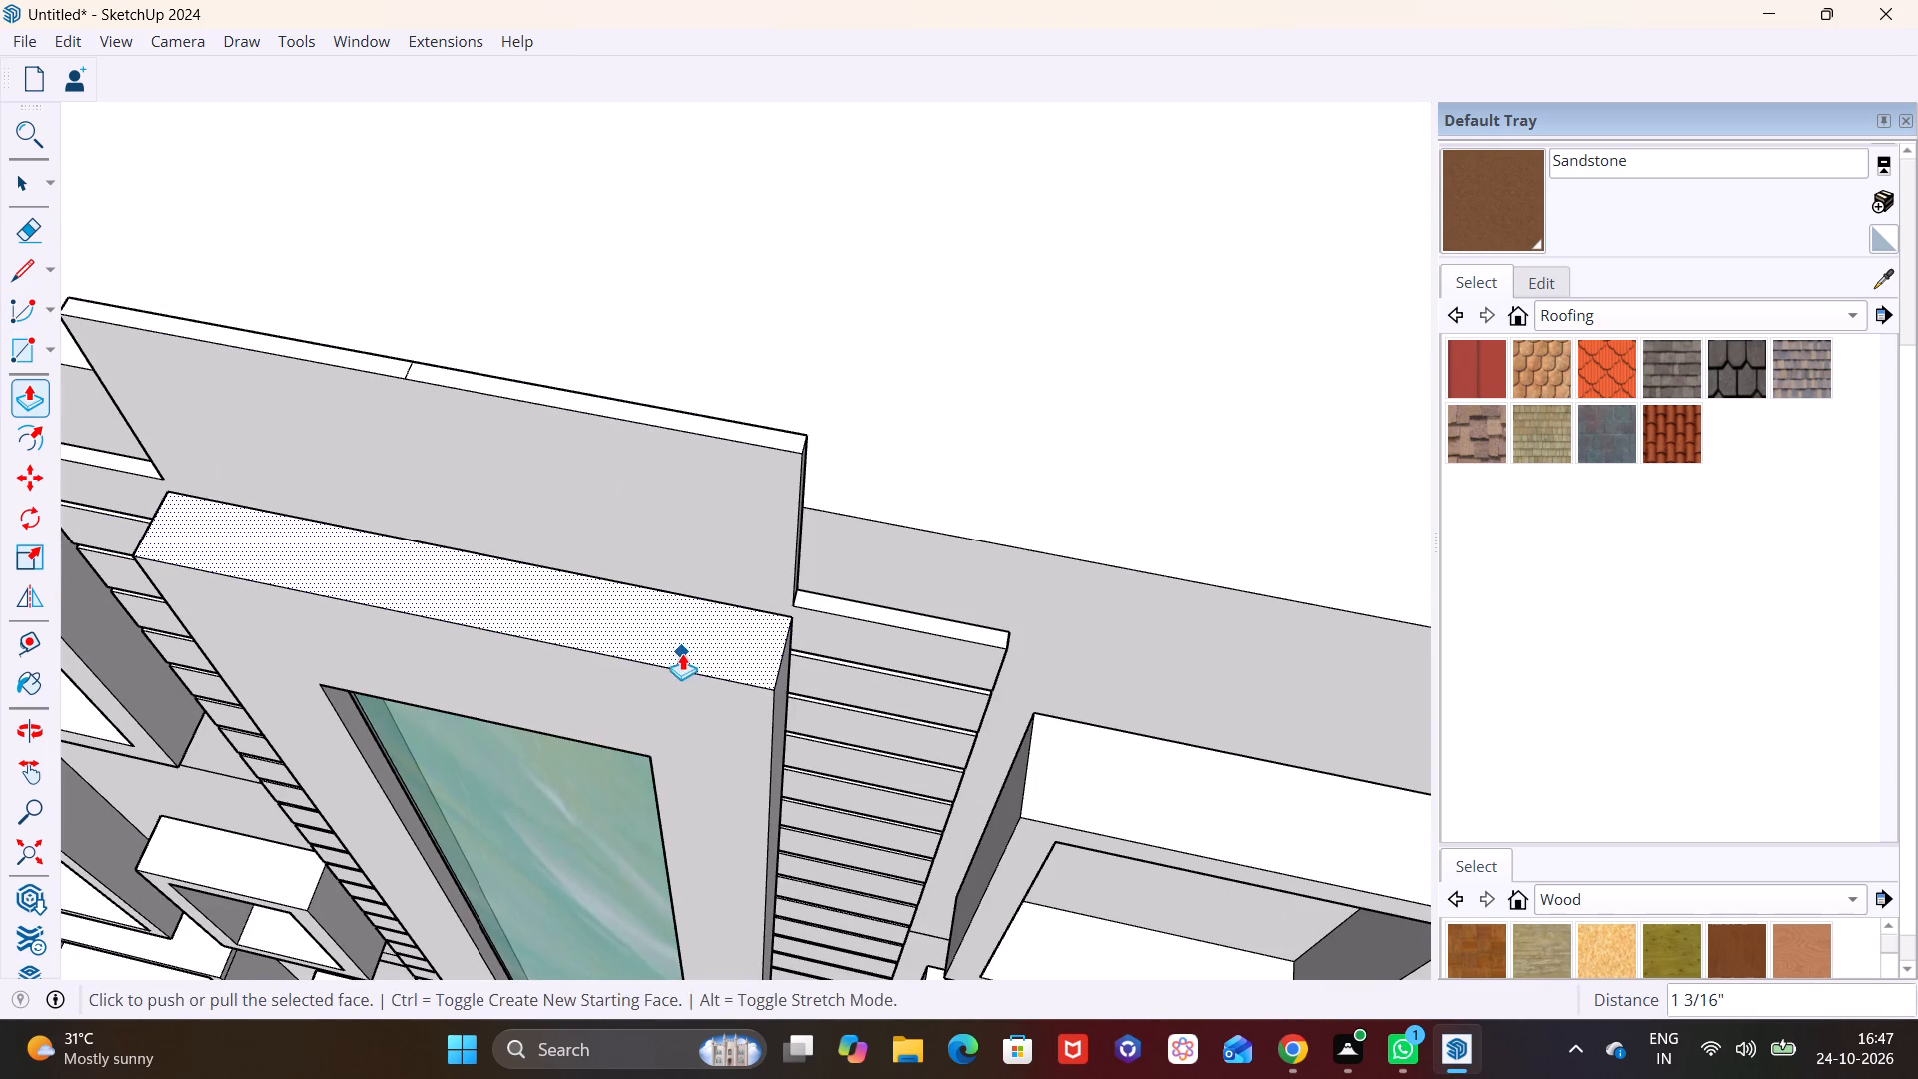
{"action": "left_click_drag", "start_coordinate": [686, 653], "coordinate": [677, 504]}
{"action": "left_click", "coordinate": [764, 491]}
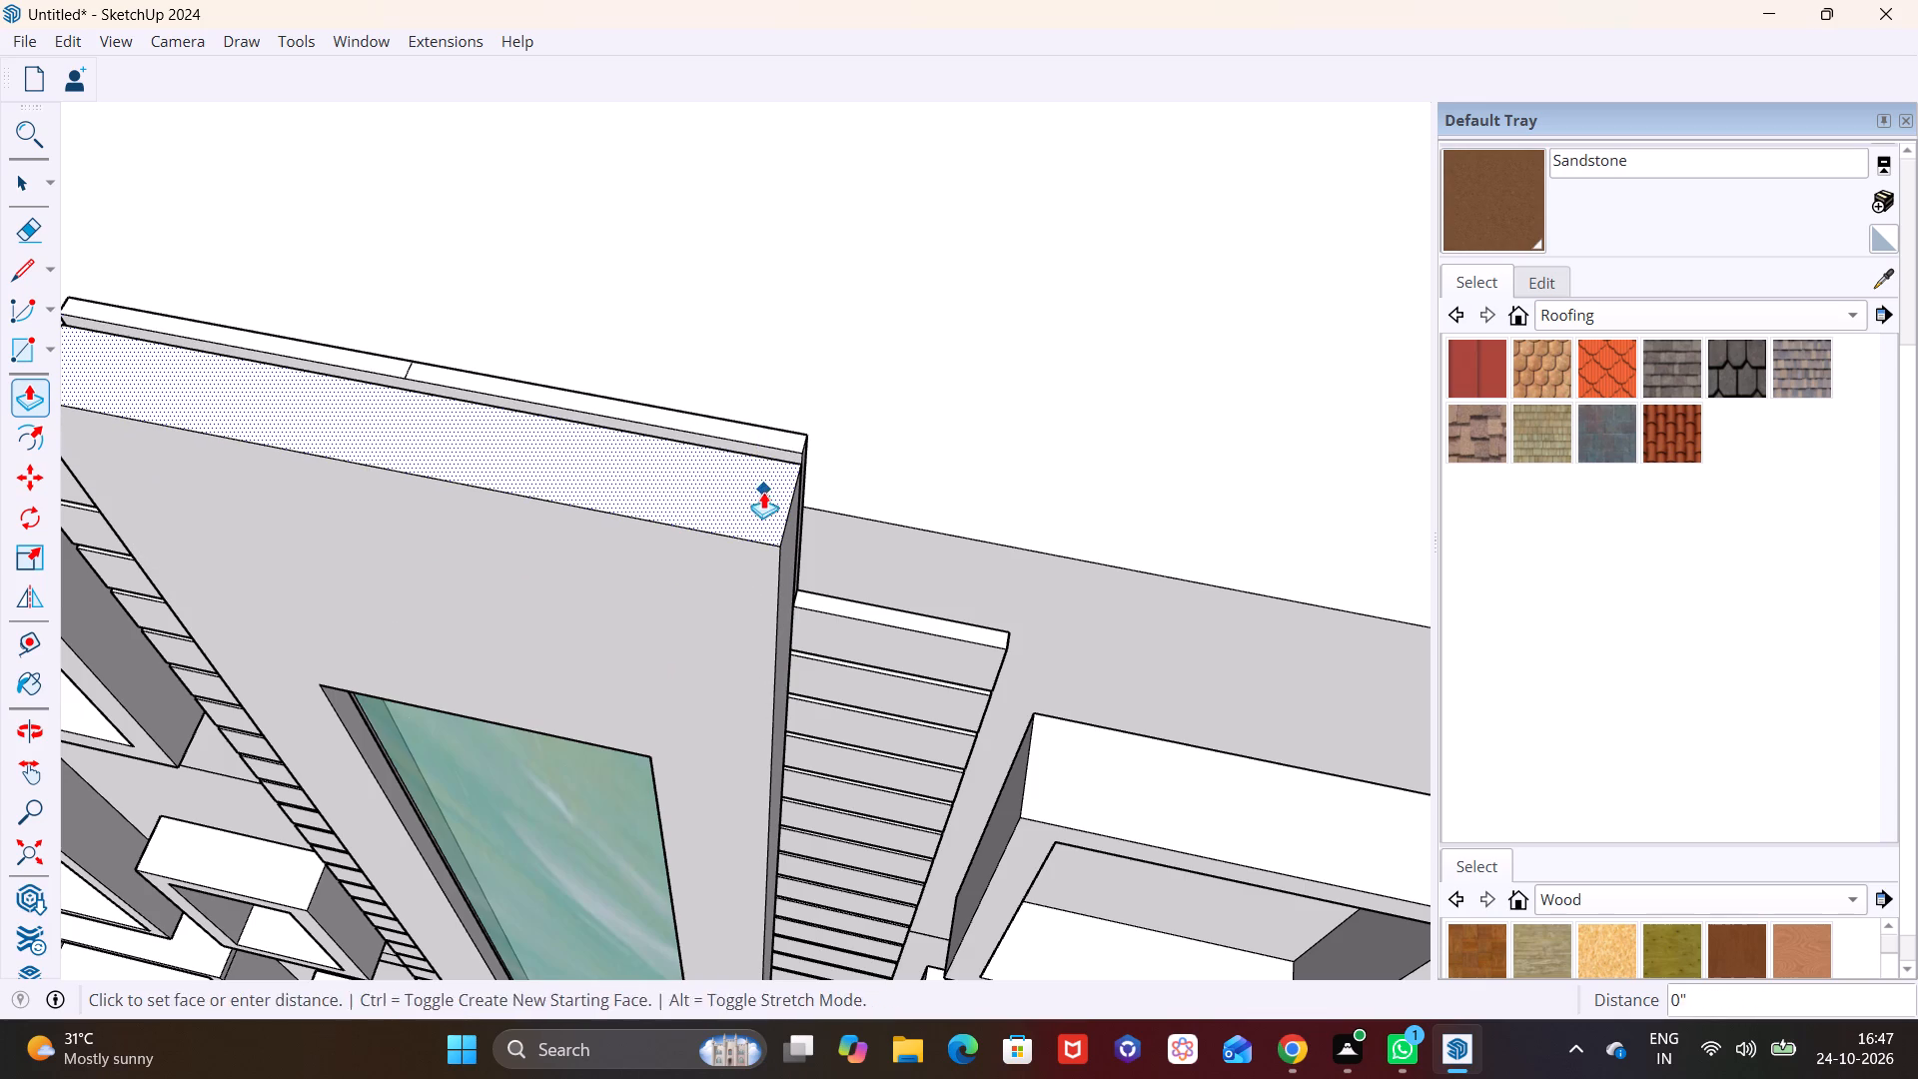
{"action": "left_click_drag", "start_coordinate": [777, 517], "coordinate": [766, 498]}
{"action": "middle_click_drag", "start_coordinate": [801, 466], "coordinate": [723, 477]}
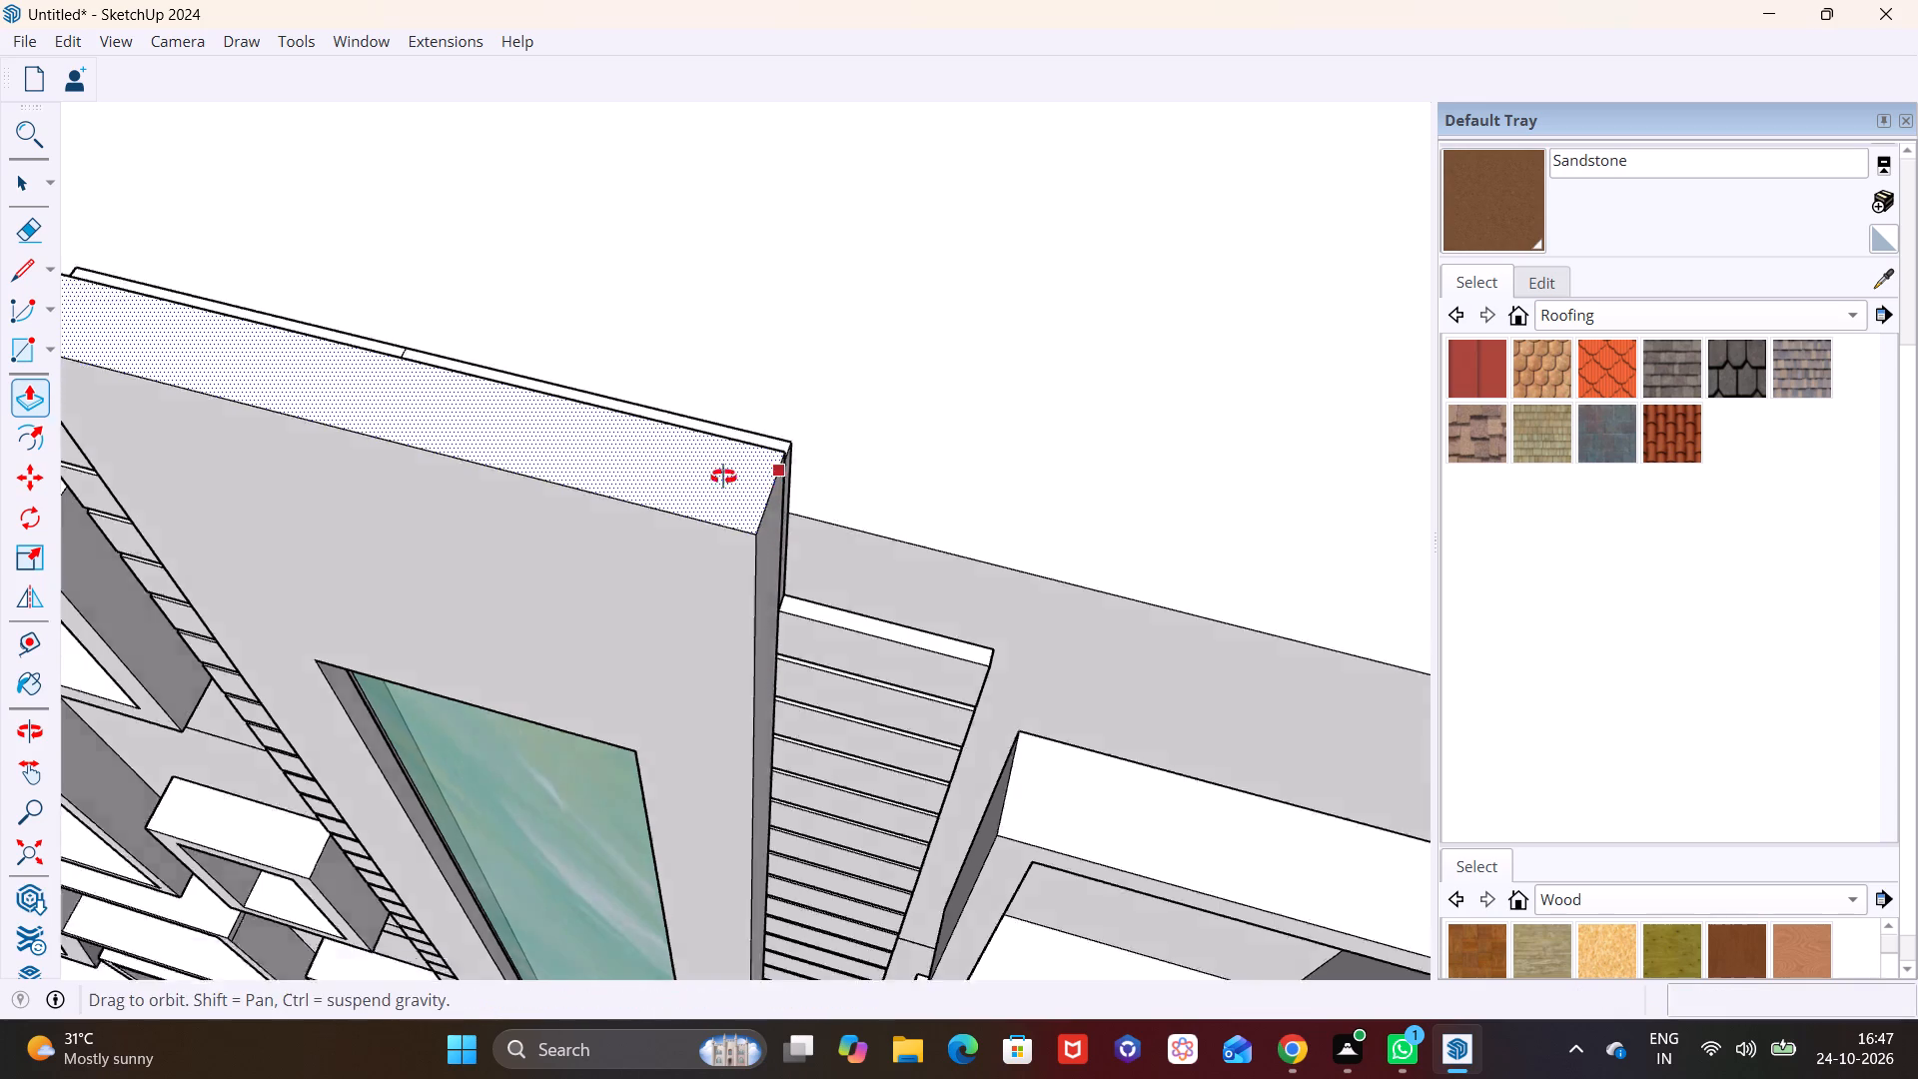
{"action": "middle_click_drag", "start_coordinate": [723, 477], "coordinate": [219, 512]}
{"action": "scroll", "coordinate": [568, 406], "scroll_direction": "up", "scroll_amount": 2}
{"action": "middle_click_drag", "start_coordinate": [471, 451], "coordinate": [506, 100]}
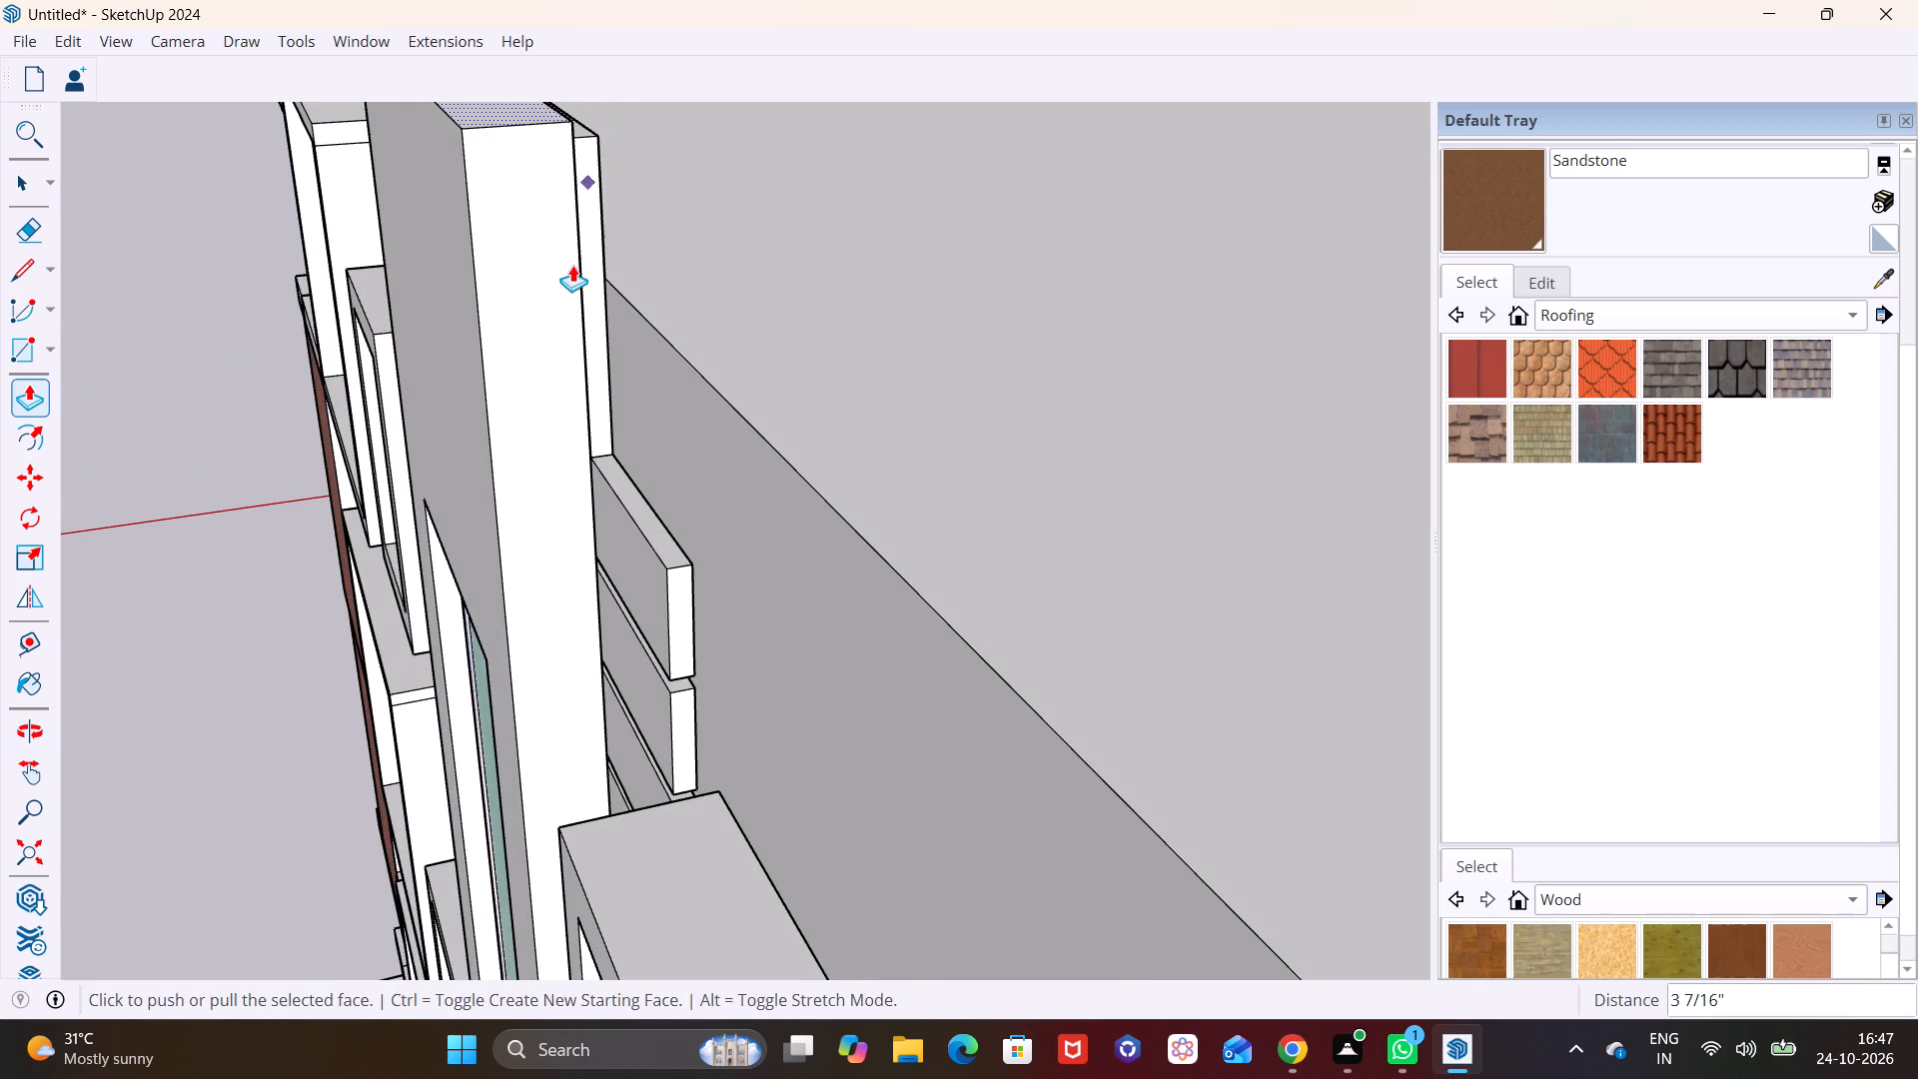
{"action": "scroll", "coordinate": [572, 259], "scroll_direction": "up", "scroll_amount": 1}
{"action": "middle_click_drag", "start_coordinate": [572, 259], "coordinate": [533, 604]}
{"action": "scroll", "coordinate": [480, 456], "scroll_direction": "up", "scroll_amount": 3}
{"action": "left_click", "coordinate": [478, 473]}
{"action": "left_click", "coordinate": [555, 552]}
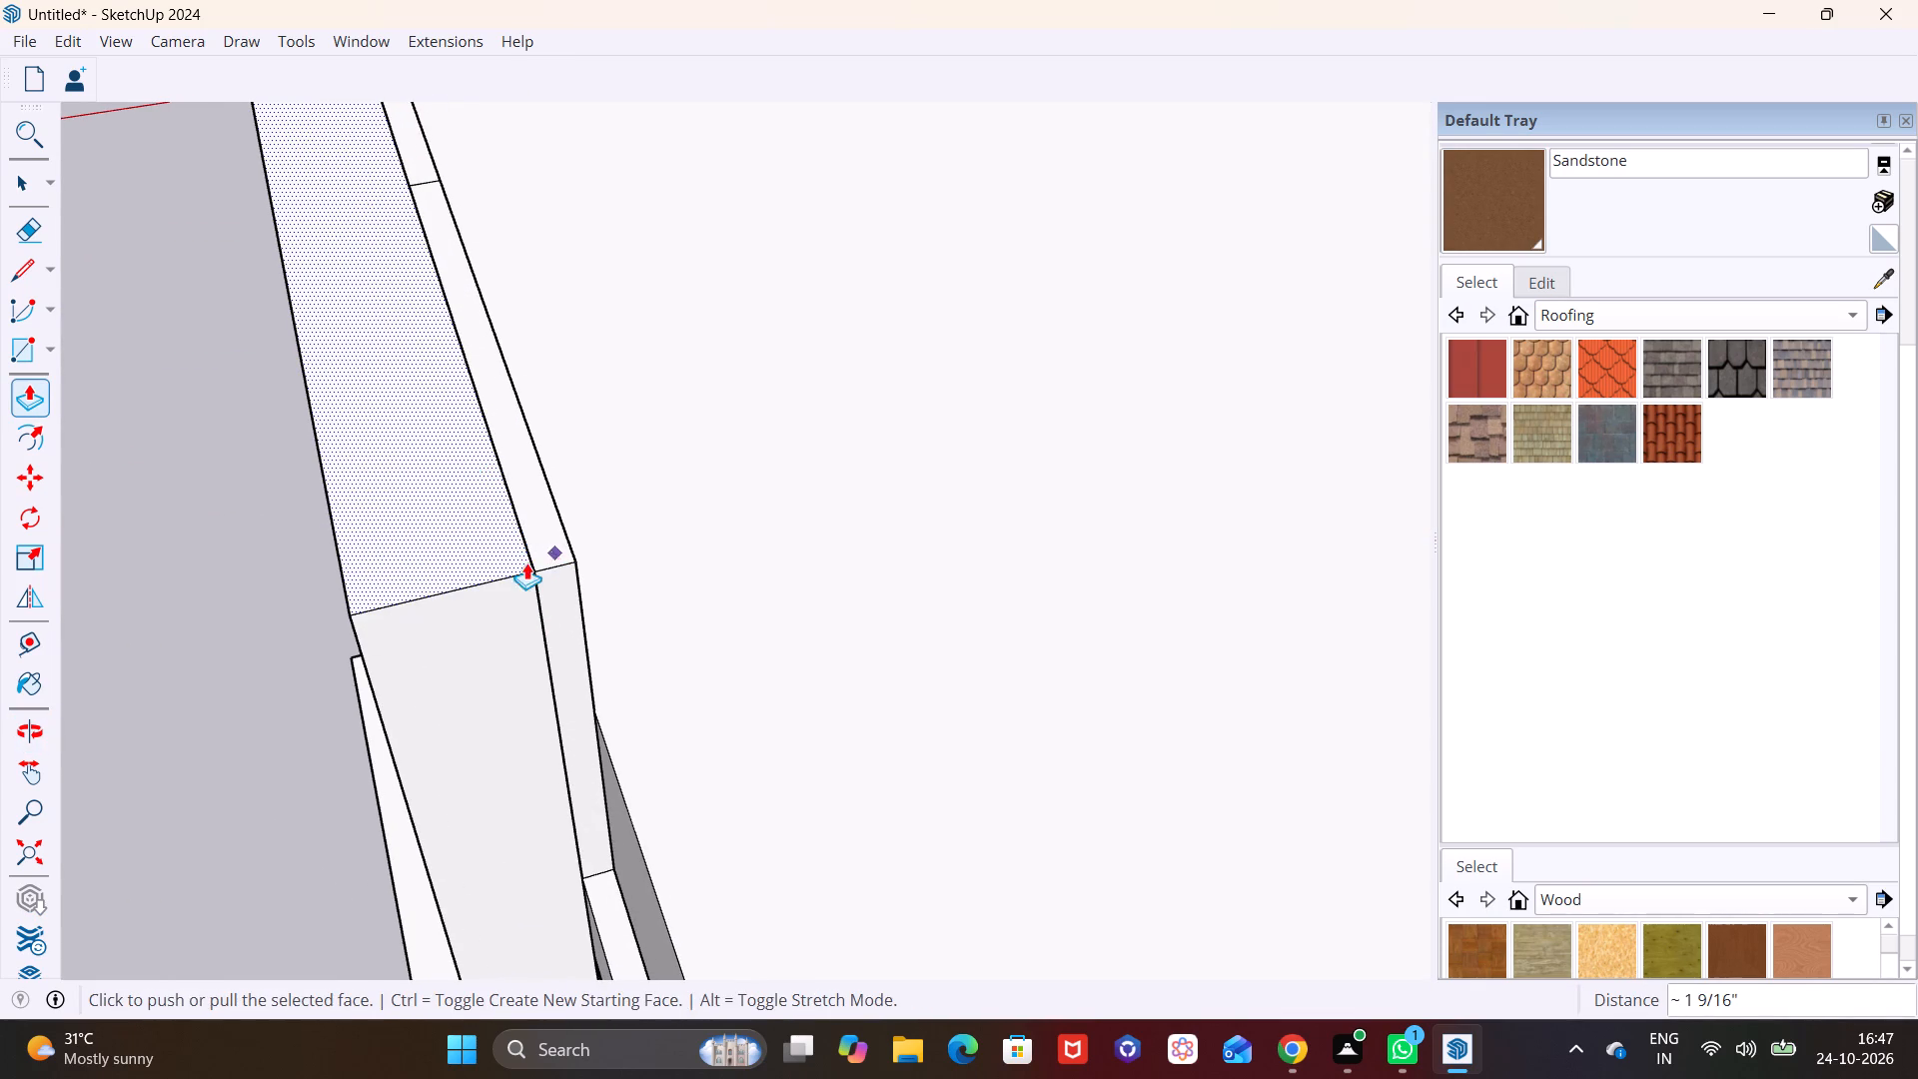
{"action": "scroll", "coordinate": [496, 554], "scroll_direction": "down", "scroll_amount": 8}
{"action": "key", "text": "space"}
Inspect the raised central panel against the roofline from the side and front of the building.
{"action": "left_click", "coordinate": [588, 577]}
{"action": "scroll", "coordinate": [363, 529], "scroll_direction": "down", "scroll_amount": 4}
{"action": "middle_click_drag", "start_coordinate": [173, 550], "coordinate": [409, 526]}
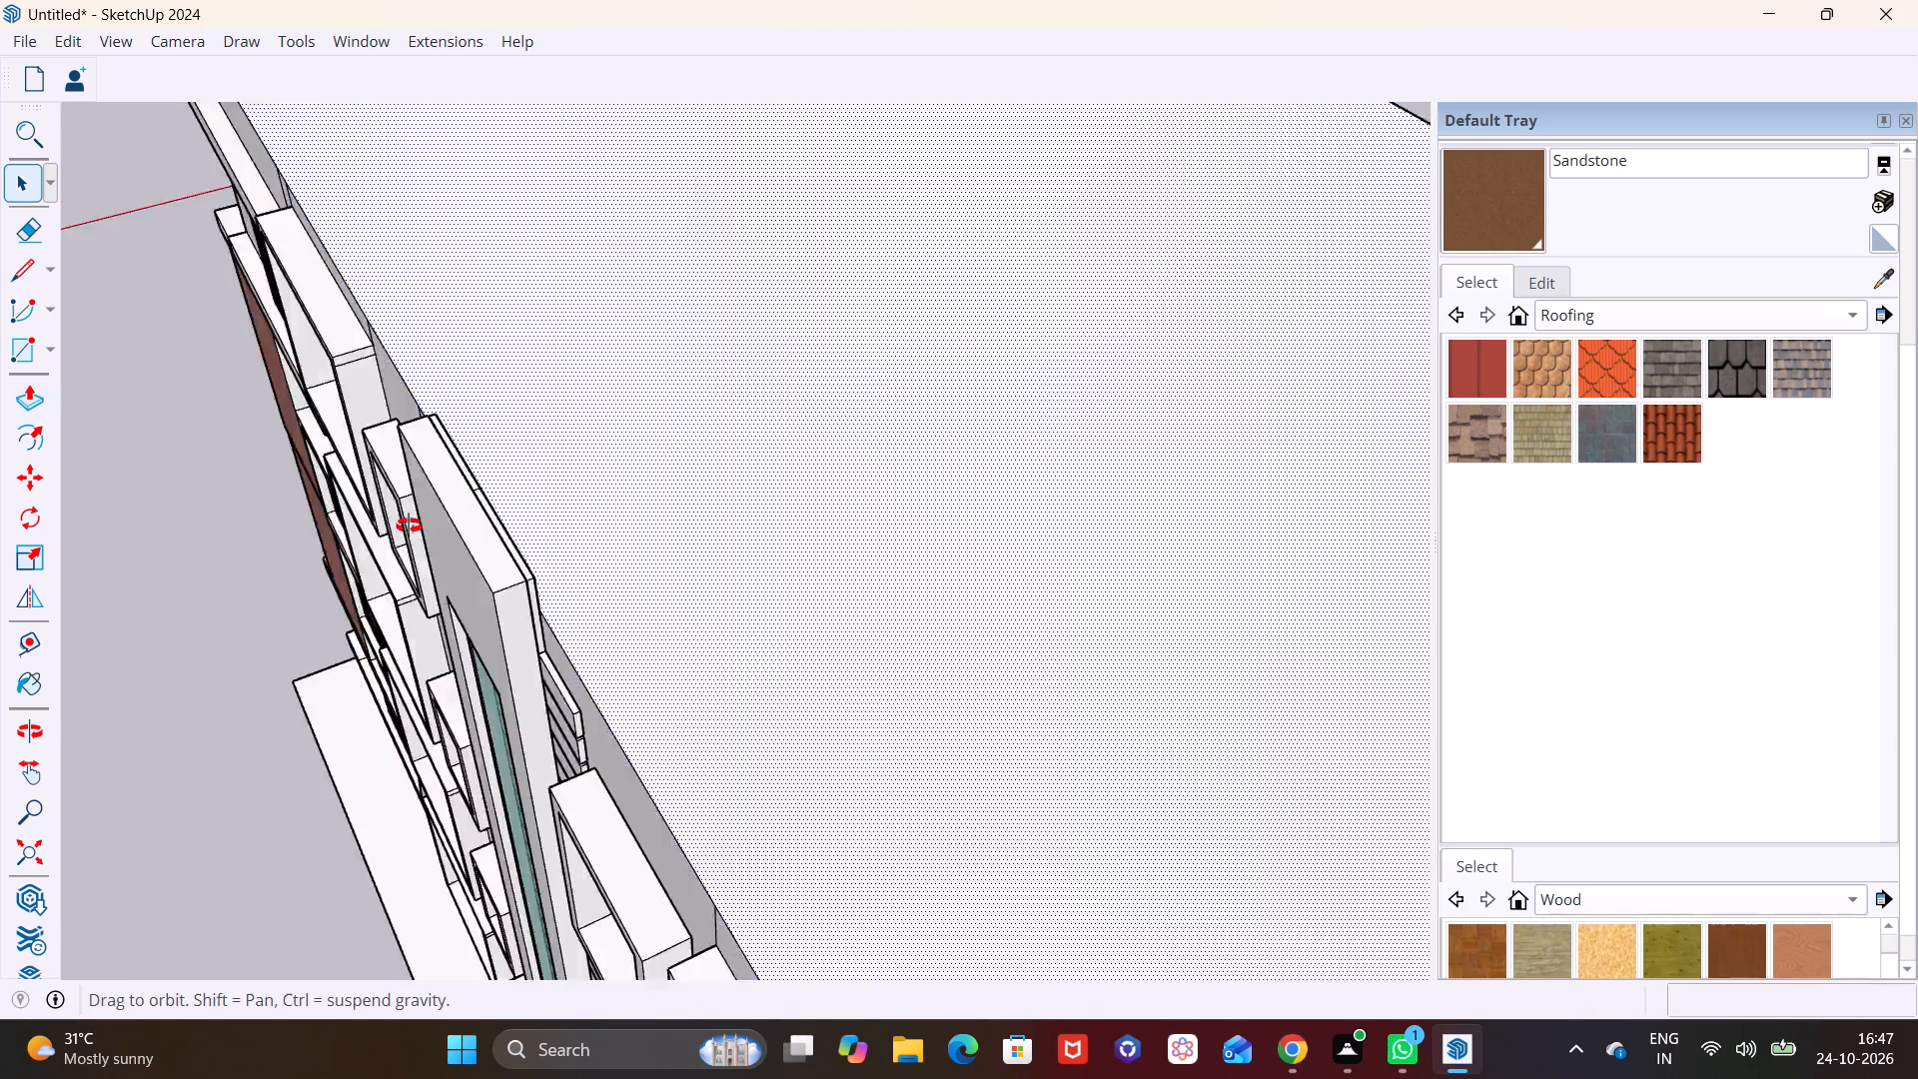
{"action": "middle_click_drag", "start_coordinate": [409, 526], "coordinate": [810, 335]}
{"action": "scroll", "coordinate": [758, 380], "scroll_direction": "down", "scroll_amount": 3}
{"action": "middle_click_drag", "start_coordinate": [755, 362], "coordinate": [836, 219]}
{"action": "middle_click_drag", "start_coordinate": [834, 223], "coordinate": [499, 556], "text": "shift"}
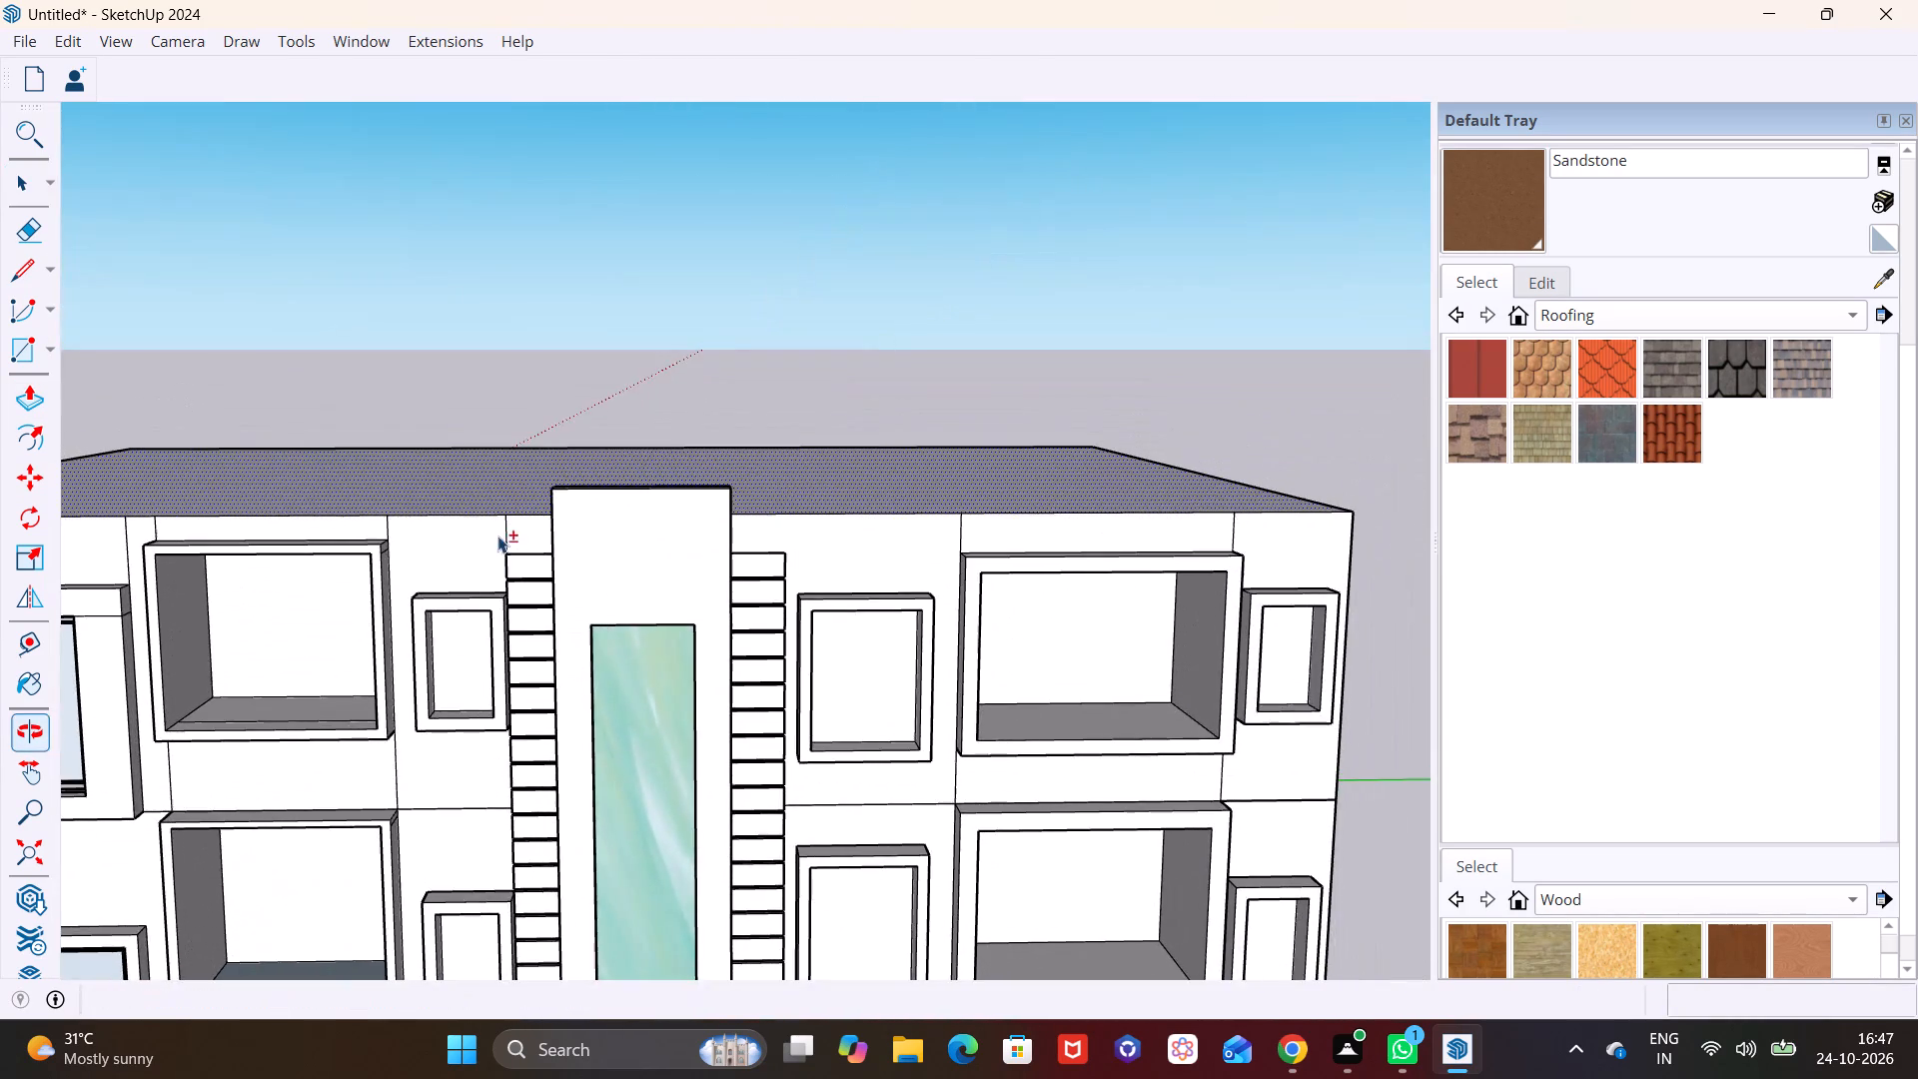
Push/Pull the top face of the projecting glass-panel frame upward by about 1' 2 7/16".
{"action": "middle_click_drag", "start_coordinate": [547, 472], "coordinate": [970, 432]}
{"action": "scroll", "coordinate": [661, 496], "scroll_direction": "down", "scroll_amount": 1}
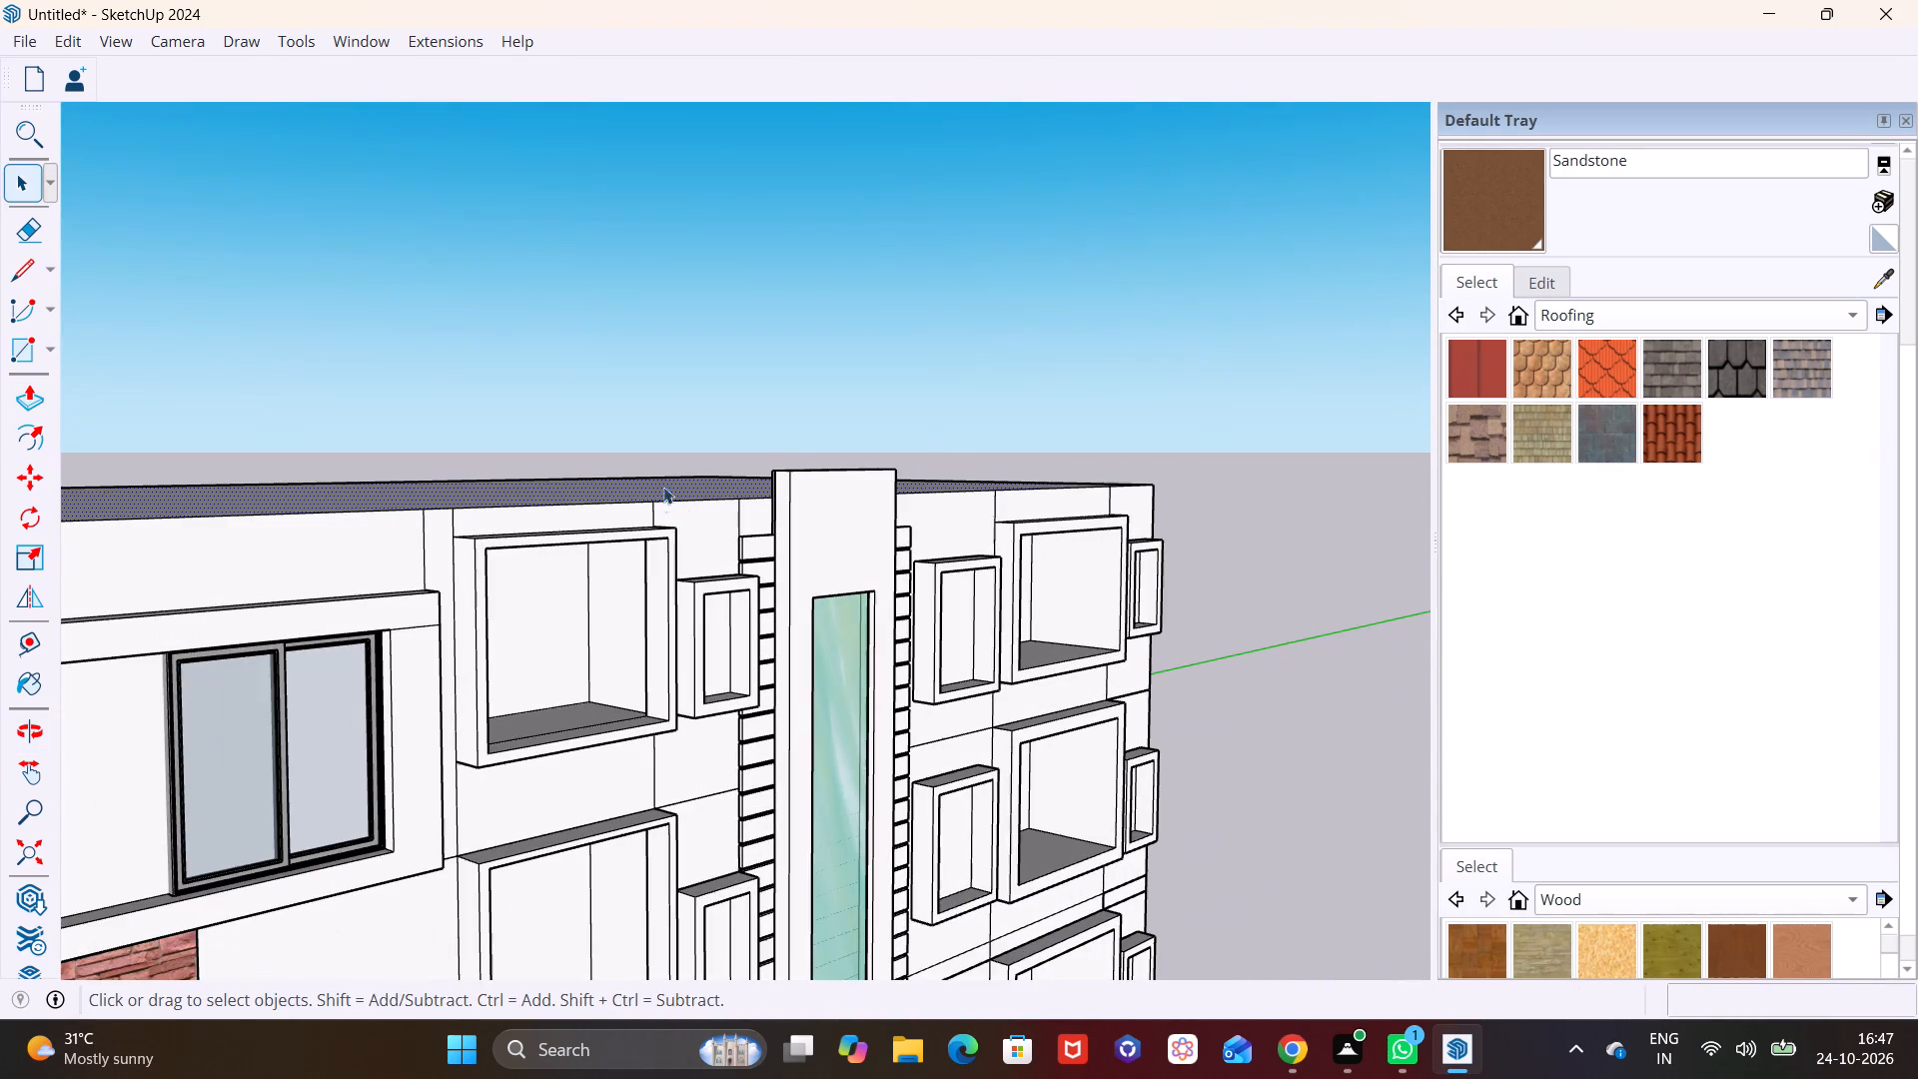
{"action": "scroll", "coordinate": [666, 480], "scroll_direction": "down", "scroll_amount": 1}
{"action": "scroll", "coordinate": [713, 426], "scroll_direction": "up", "scroll_amount": 13}
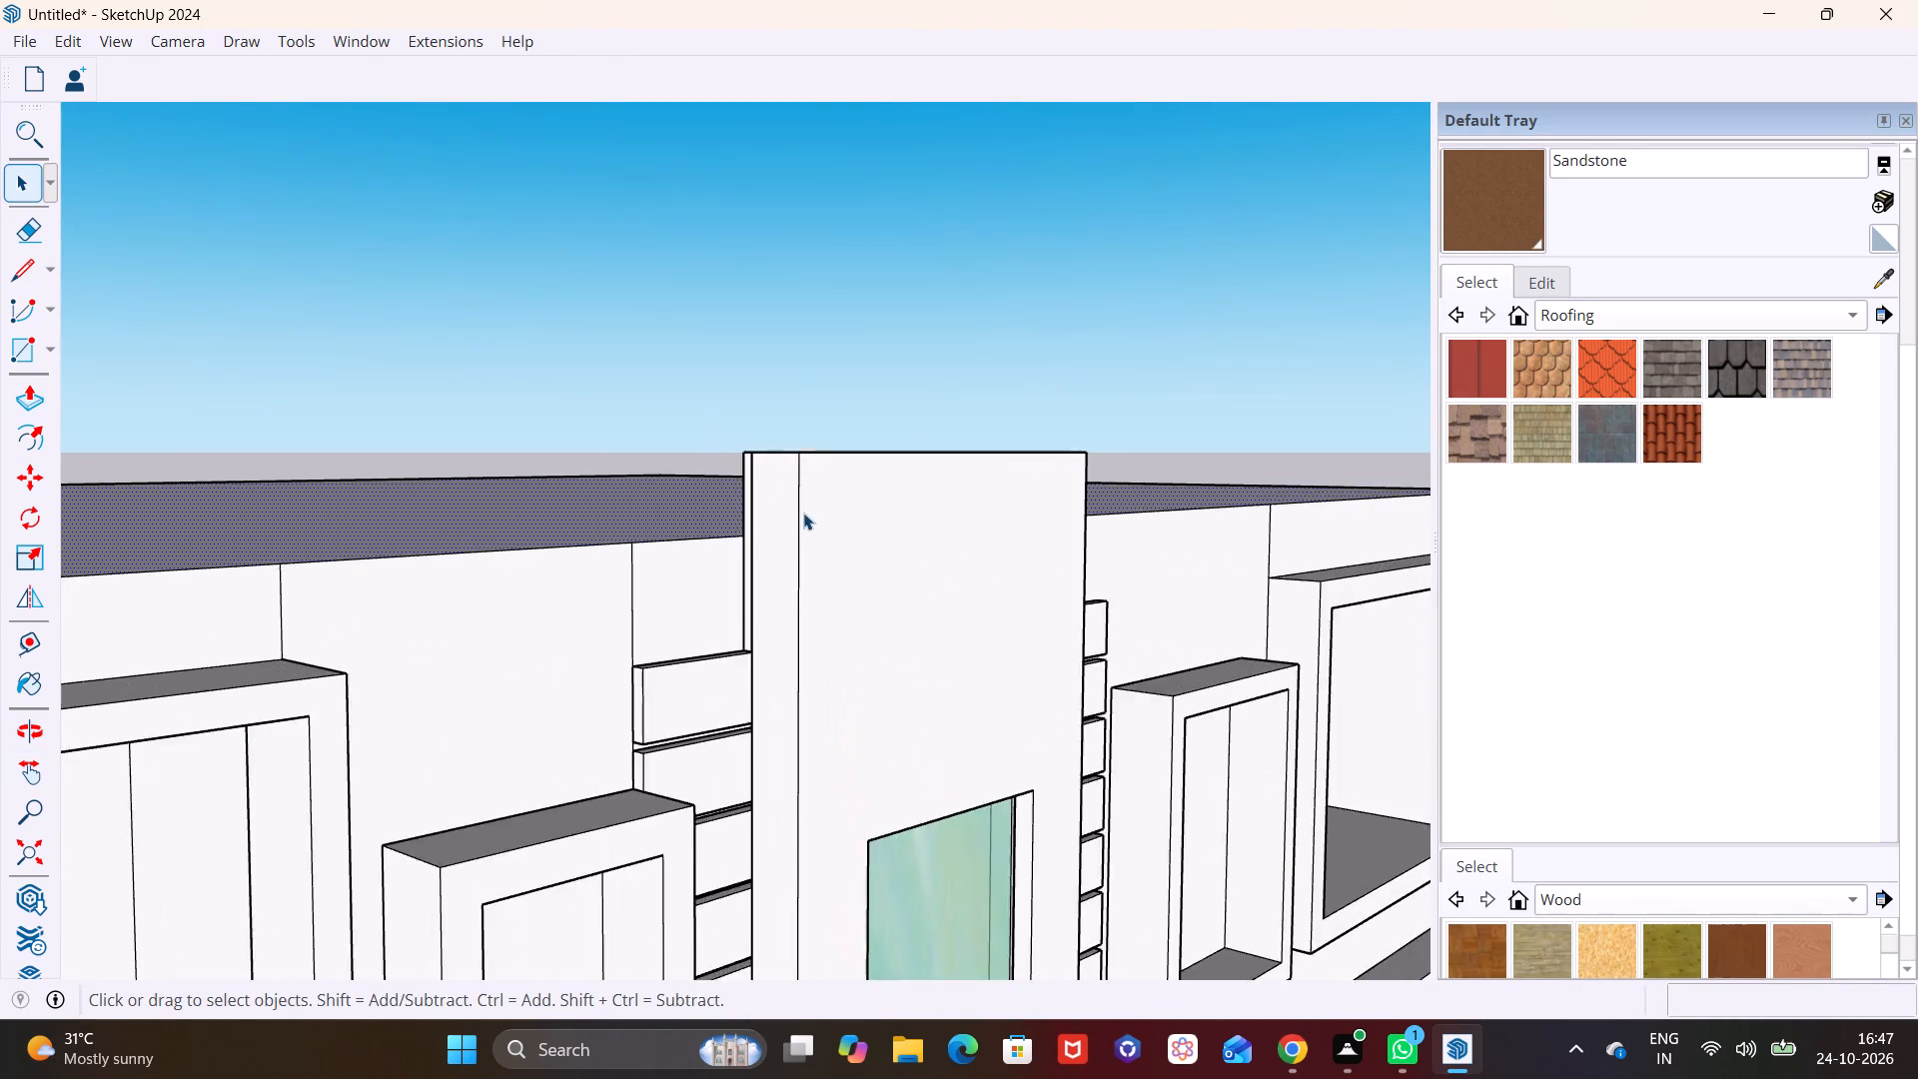
{"action": "scroll", "coordinate": [803, 513], "scroll_direction": "up", "scroll_amount": 3}
{"action": "scroll", "coordinate": [848, 545], "scroll_direction": "down", "scroll_amount": 3}
{"action": "middle_click_drag", "start_coordinate": [833, 547], "coordinate": [757, 578]}
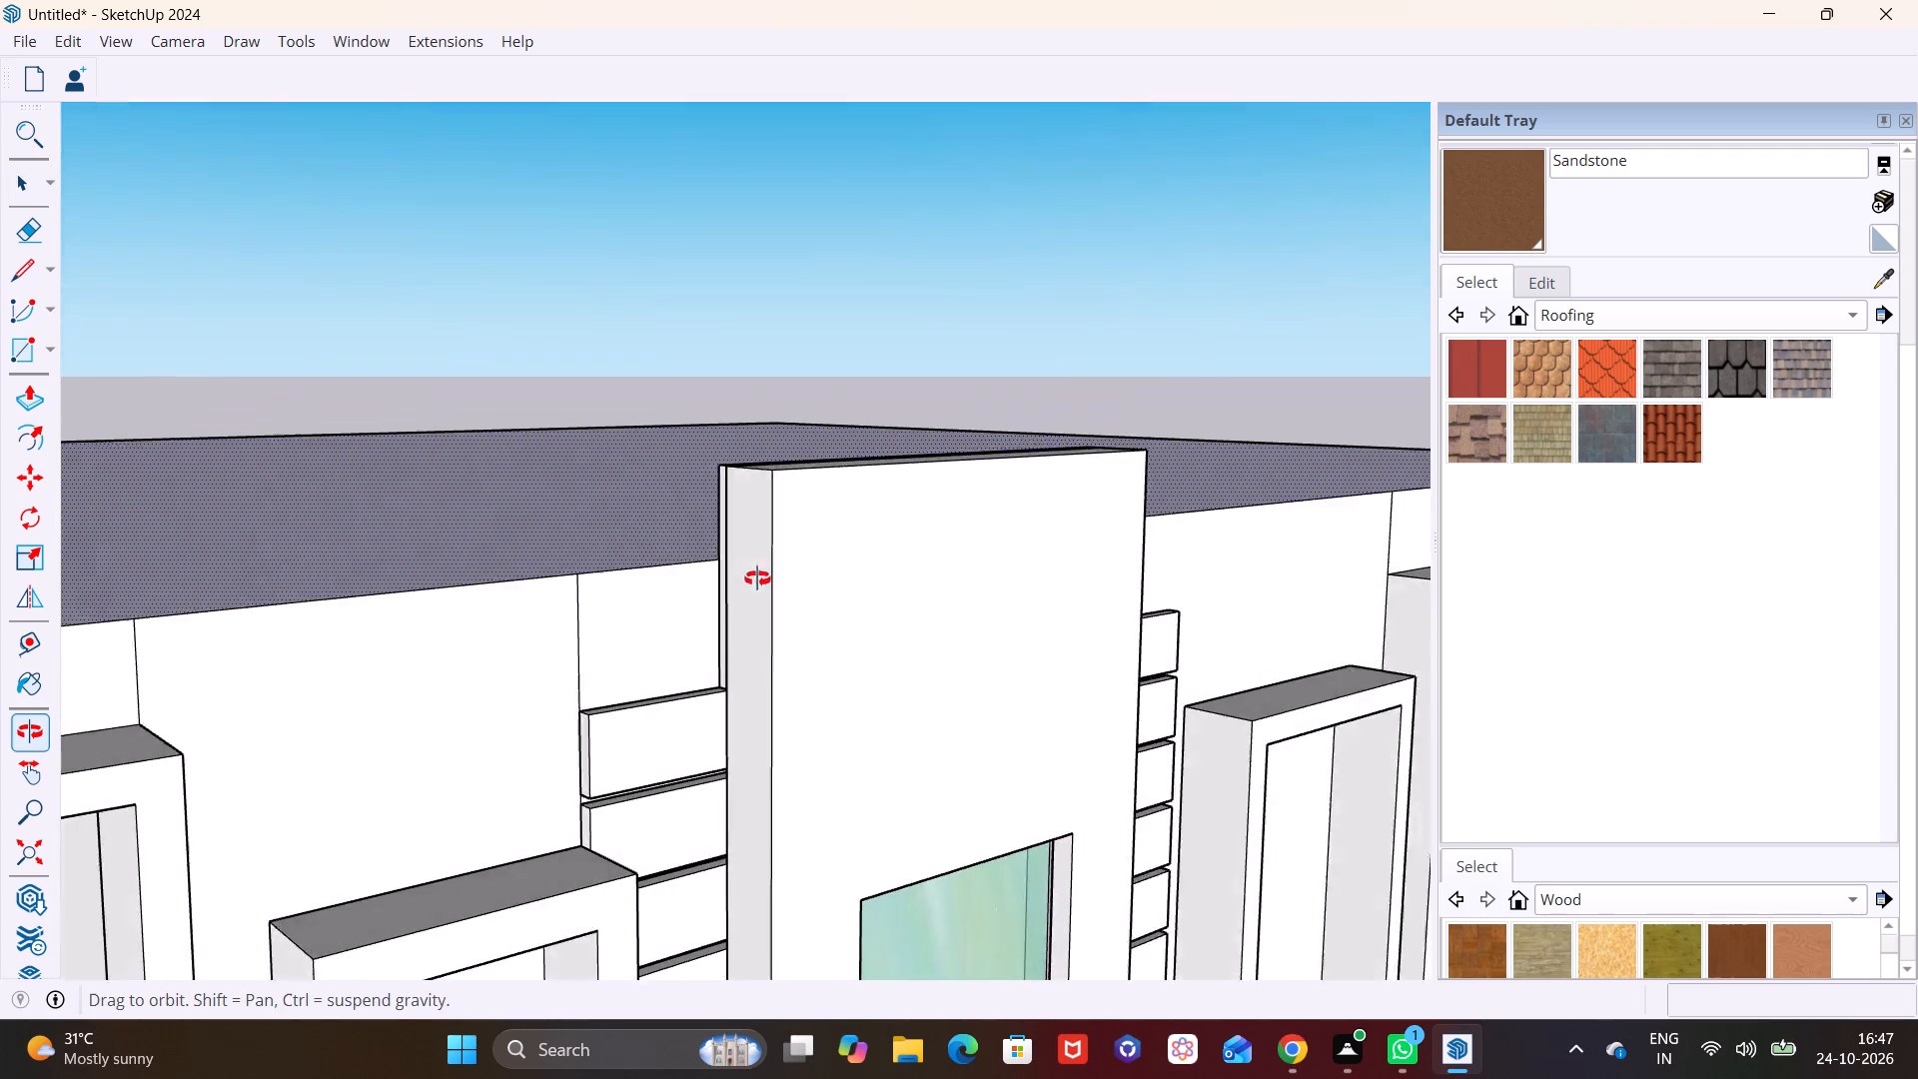
{"action": "middle_click_drag", "start_coordinate": [757, 578], "coordinate": [583, 689]}
{"action": "scroll", "coordinate": [686, 583], "scroll_direction": "down", "scroll_amount": 2}
{"action": "middle_click_drag", "start_coordinate": [751, 592], "coordinate": [652, 772]}
{"action": "scroll", "coordinate": [799, 528], "scroll_direction": "up", "scroll_amount": 8}
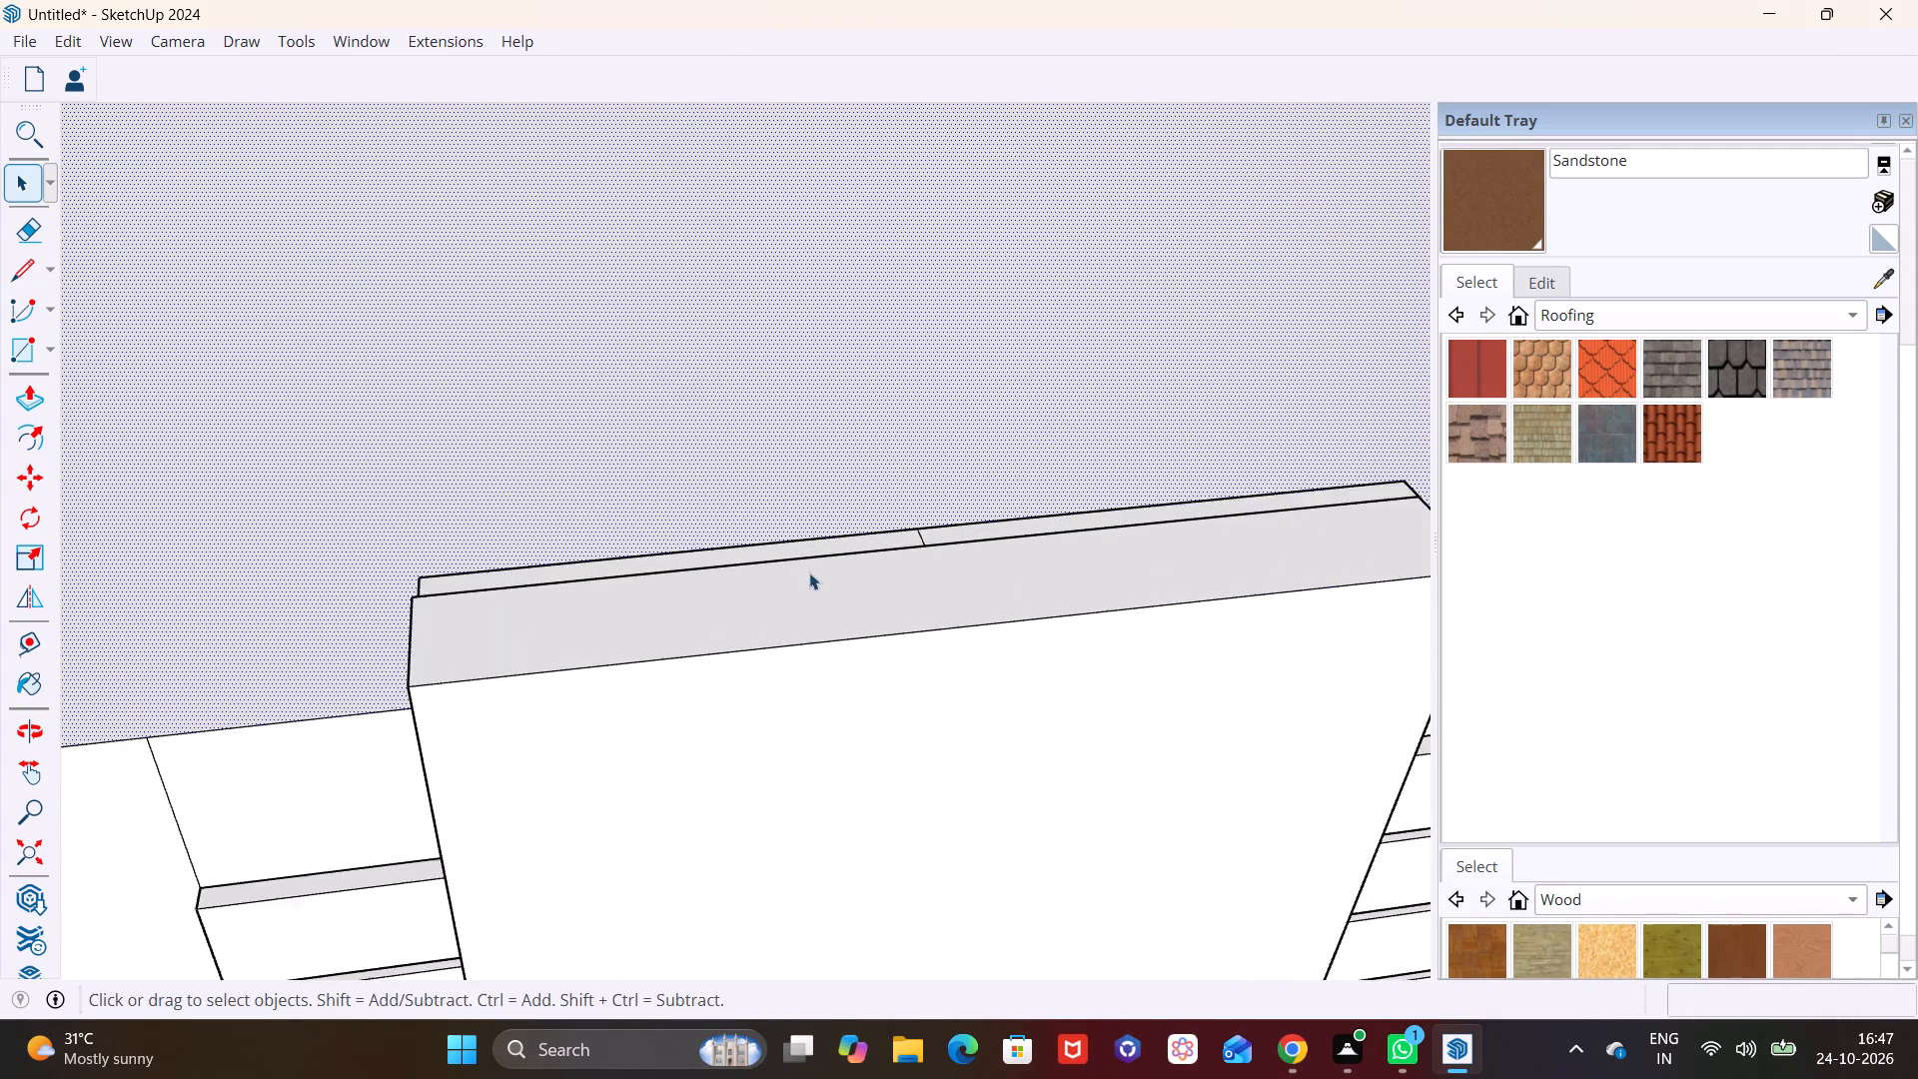
{"action": "scroll", "coordinate": [814, 589], "scroll_direction": "up", "scroll_amount": 1}
{"action": "middle_click_drag", "start_coordinate": [802, 592], "coordinate": [639, 592], "text": "shift"}
{"action": "scroll", "coordinate": [640, 607], "scroll_direction": "down", "scroll_amount": 3}
{"action": "middle_click_drag", "start_coordinate": [639, 564], "coordinate": [534, 815]}
{"action": "middle_click_drag", "start_coordinate": [475, 617], "coordinate": [334, 813]}
{"action": "scroll", "coordinate": [648, 799], "scroll_direction": "up", "scroll_amount": 3}
{"action": "middle_click_drag", "start_coordinate": [637, 801], "coordinate": [225, 628]}
{"action": "scroll", "coordinate": [434, 509], "scroll_direction": "down", "scroll_amount": 3}
{"action": "middle_click_drag", "start_coordinate": [506, 682], "coordinate": [323, 447]}
{"action": "middle_click_drag", "start_coordinate": [439, 376], "coordinate": [485, 663], "text": "shift"}
{"action": "middle_click_drag", "start_coordinate": [500, 645], "coordinate": [383, 688]}
{"action": "scroll", "coordinate": [351, 650], "scroll_direction": "up", "scroll_amount": 1}
{"action": "middle_click_drag", "start_coordinate": [431, 442], "coordinate": [523, 537], "text": "shift"}
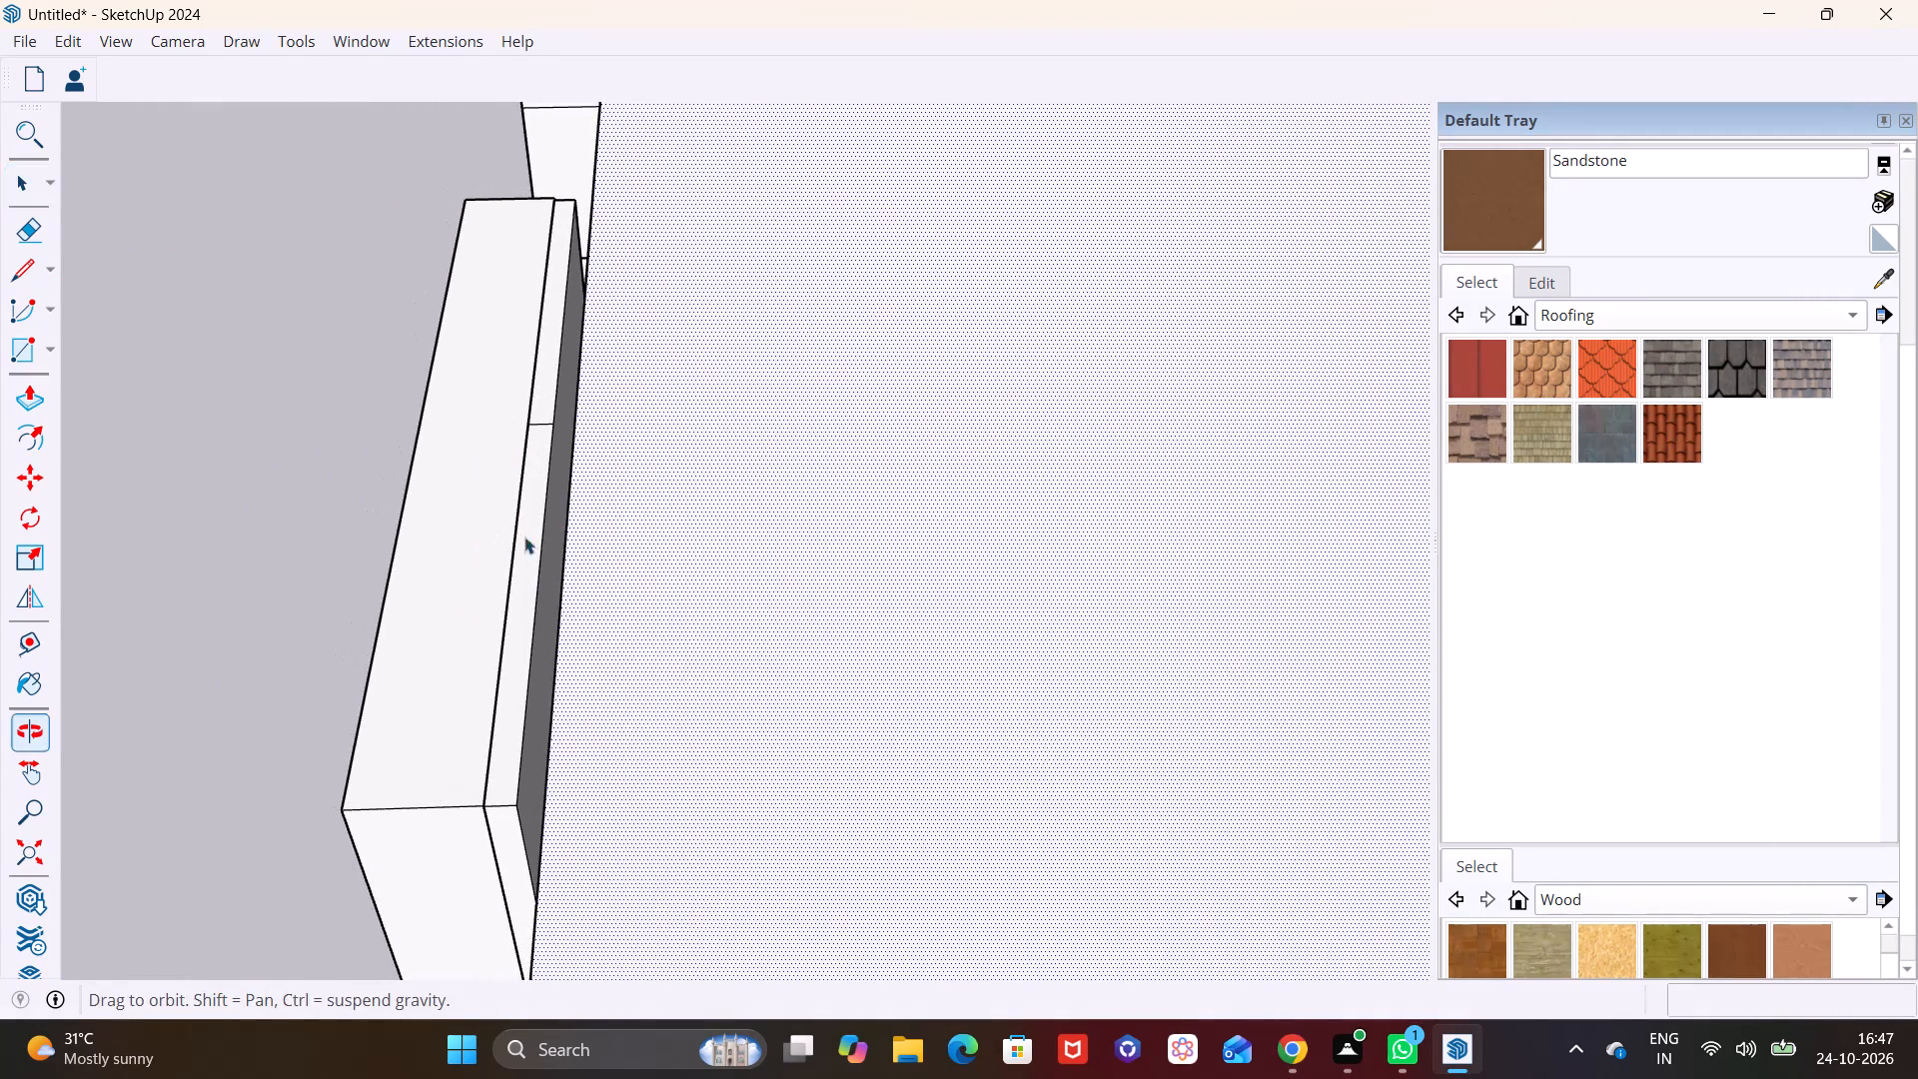
{"action": "left_click", "coordinate": [470, 539]}
{"action": "left_click", "coordinate": [36, 405]}
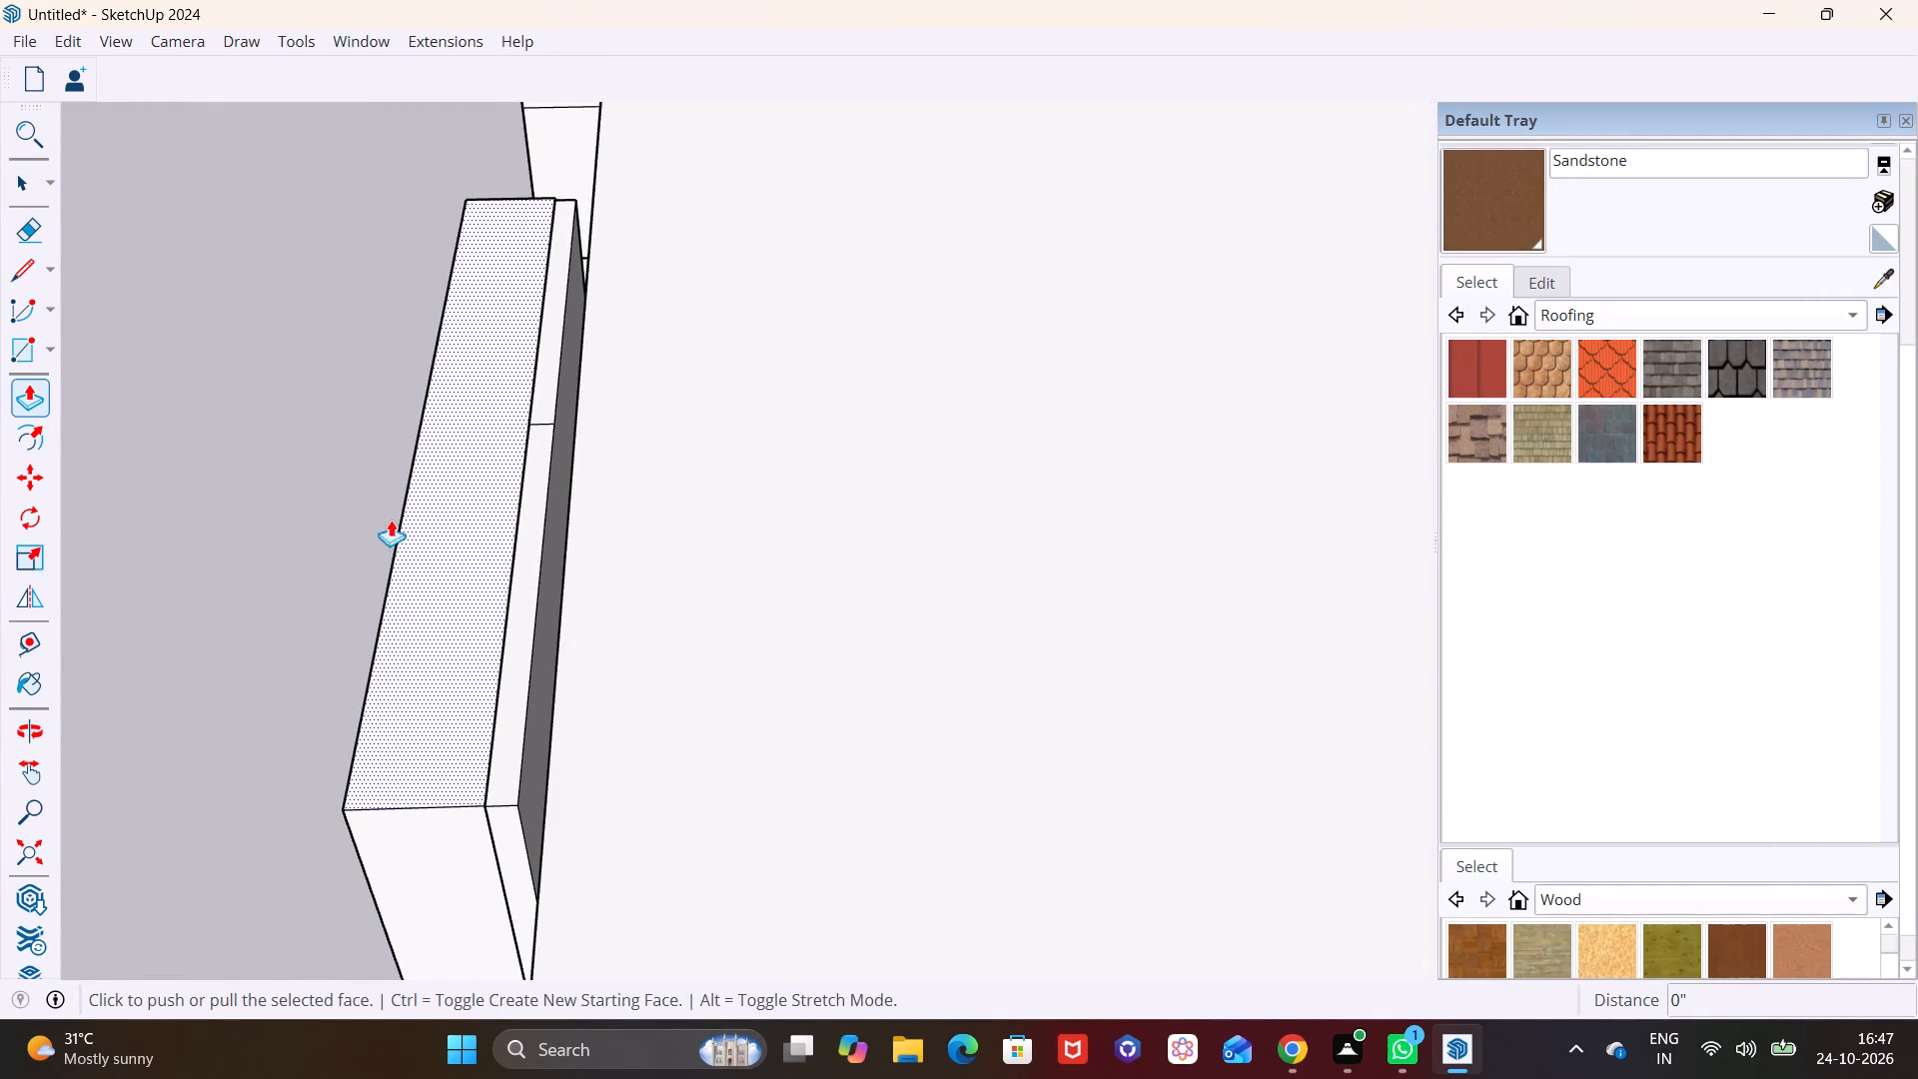
{"action": "left_click", "coordinate": [440, 530]}
{"action": "left_click", "coordinate": [419, 406]}
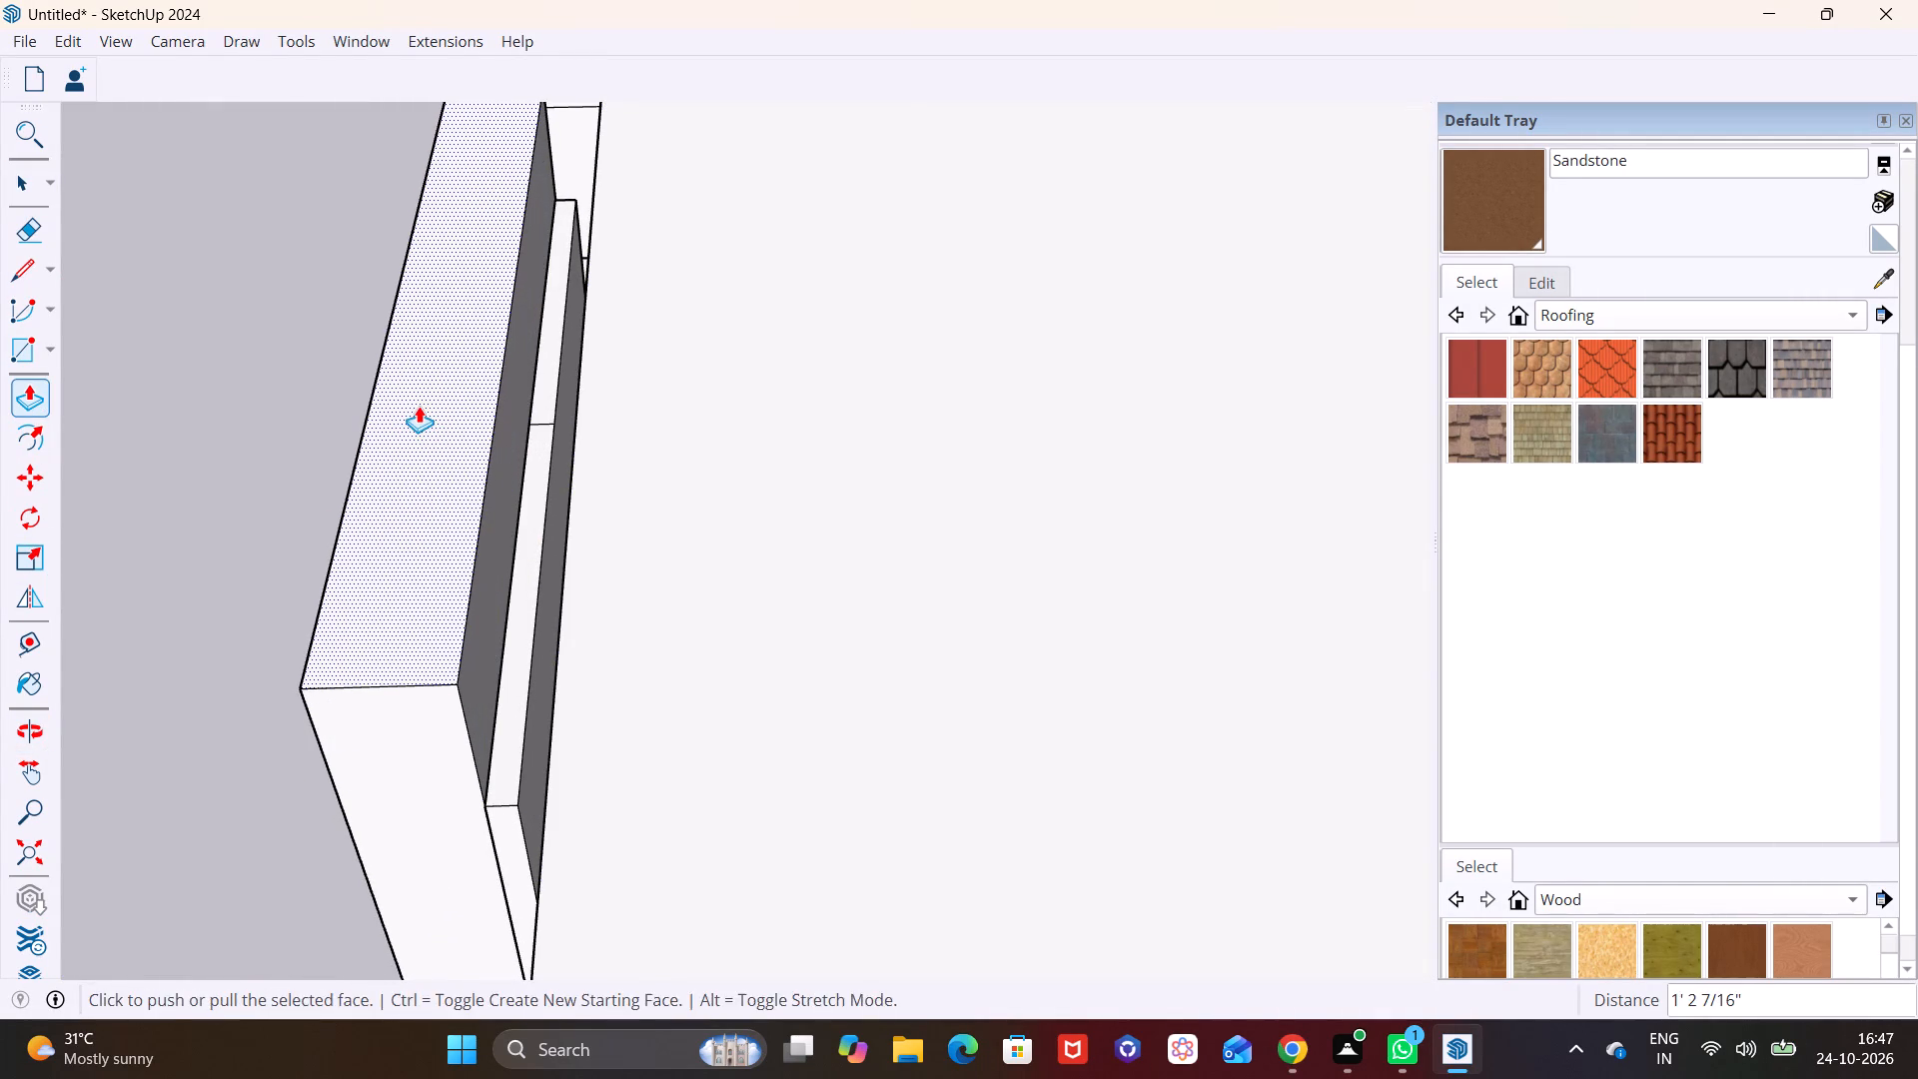
{"action": "key", "text": "space"}
Open the backing slab group and Push/Pull its right half's top face up 1' 2 7/16", level with the frame top.
{"action": "left_click", "coordinate": [527, 569]}
{"action": "triple_click", "coordinate": [526, 539]}
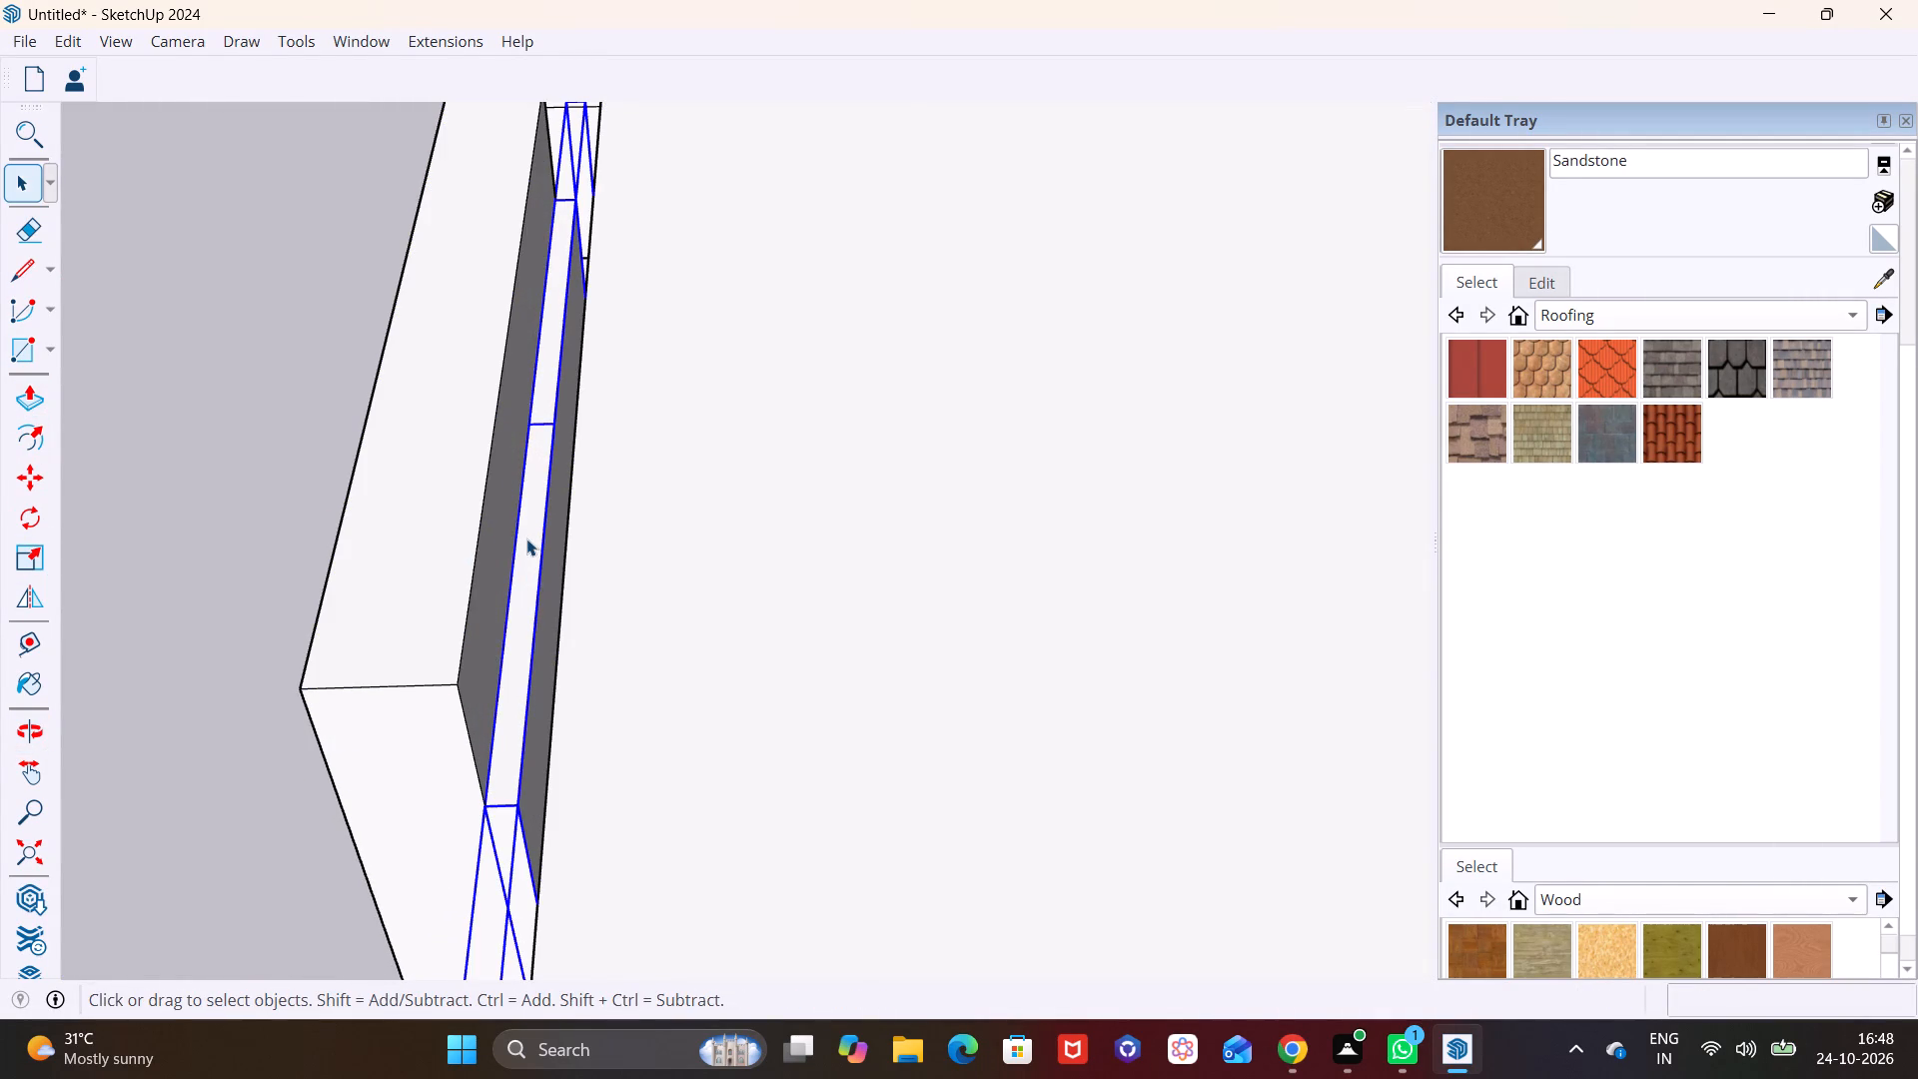
{"action": "left_click", "coordinate": [522, 533]}
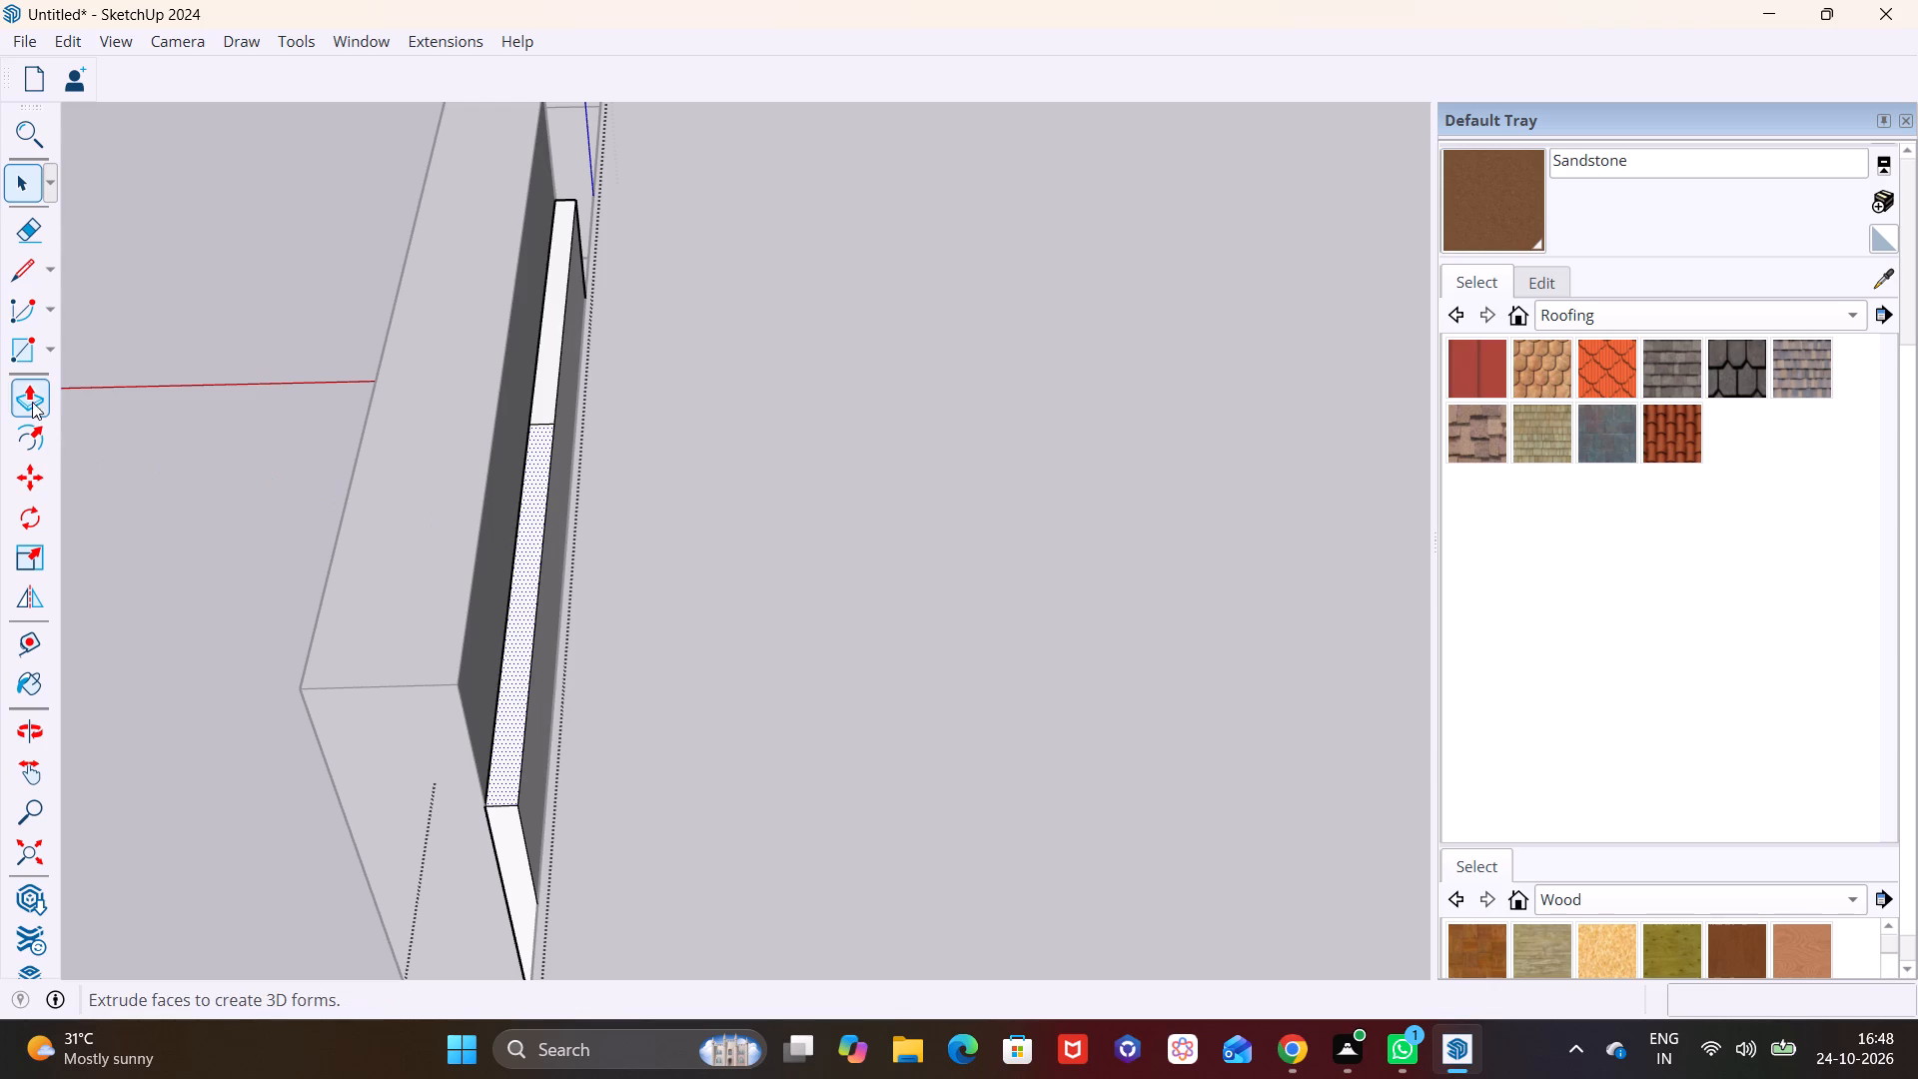
{"action": "left_click", "coordinate": [29, 394]}
{"action": "left_click", "coordinate": [528, 581]}
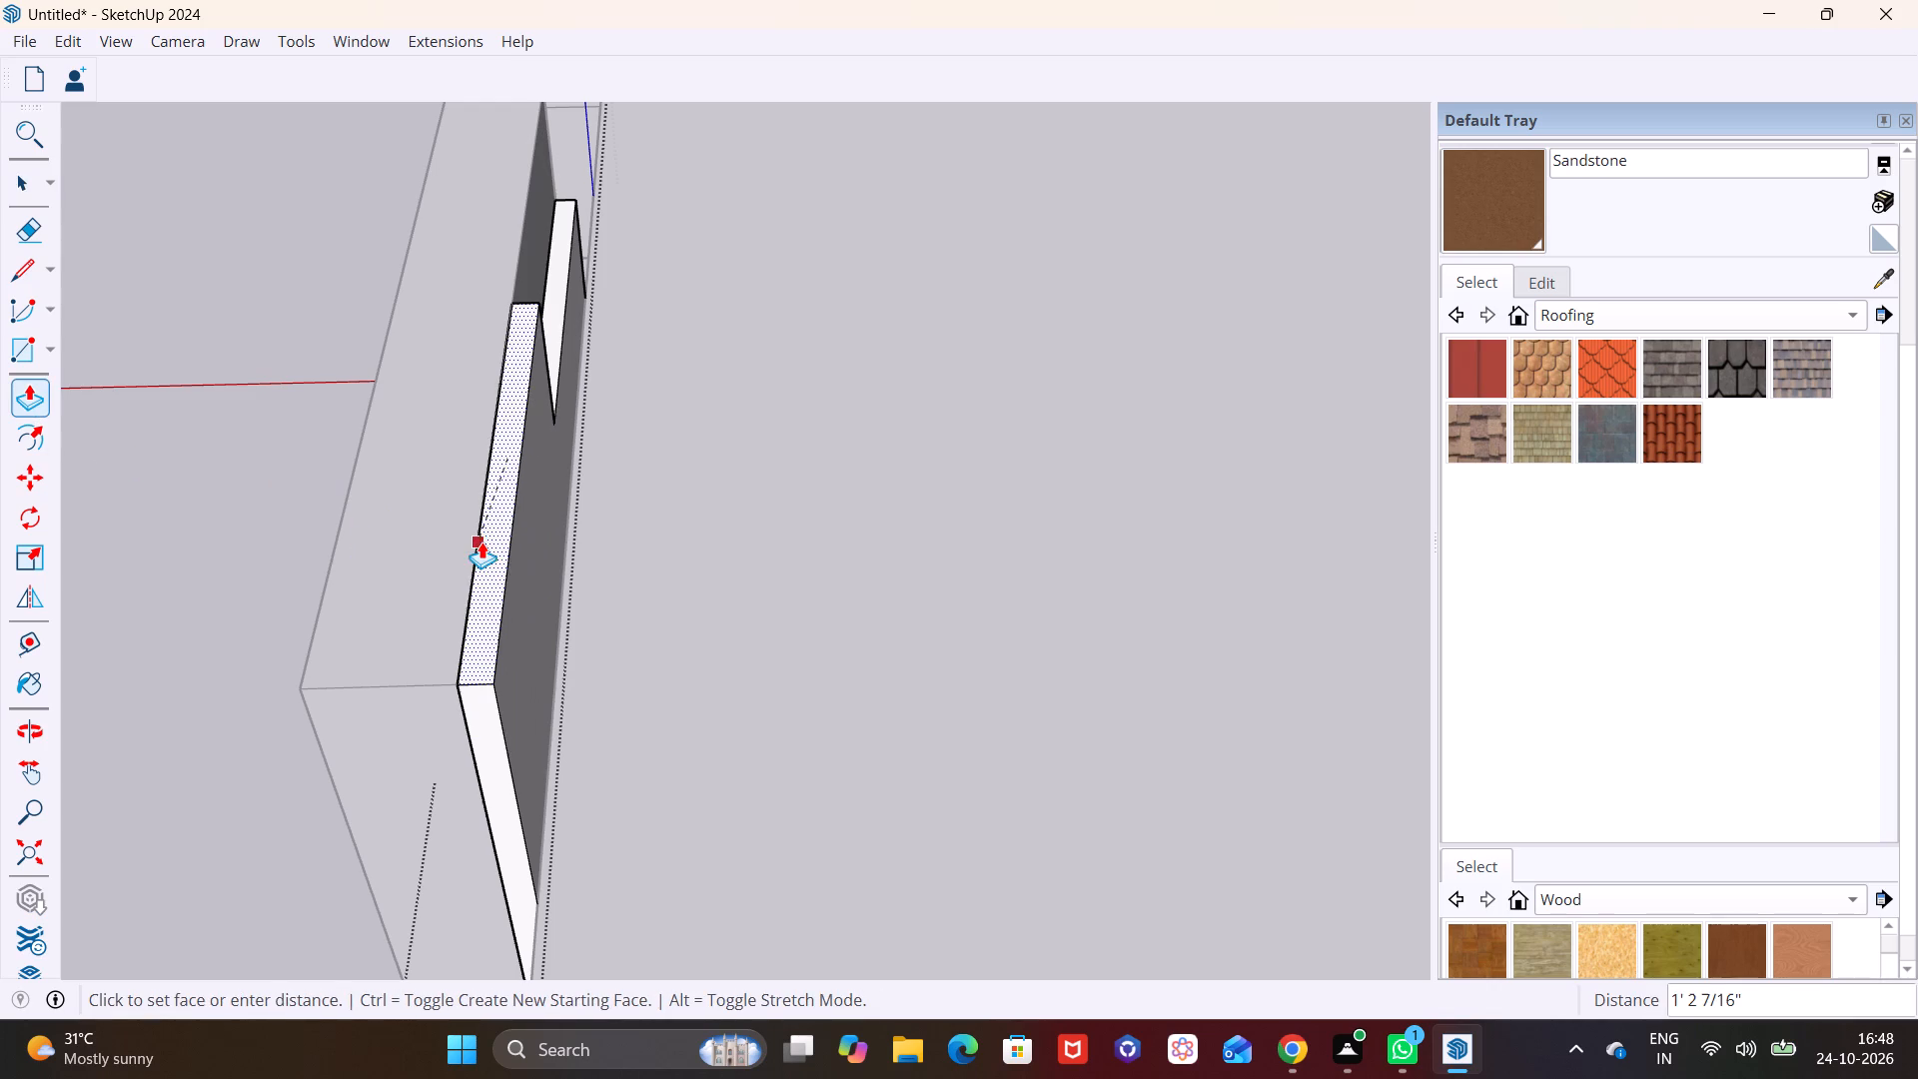
{"action": "left_click", "coordinate": [476, 536]}
{"action": "middle_click_drag", "start_coordinate": [535, 439], "coordinate": [435, 796], "text": "shift"}
{"action": "key", "text": "space"}
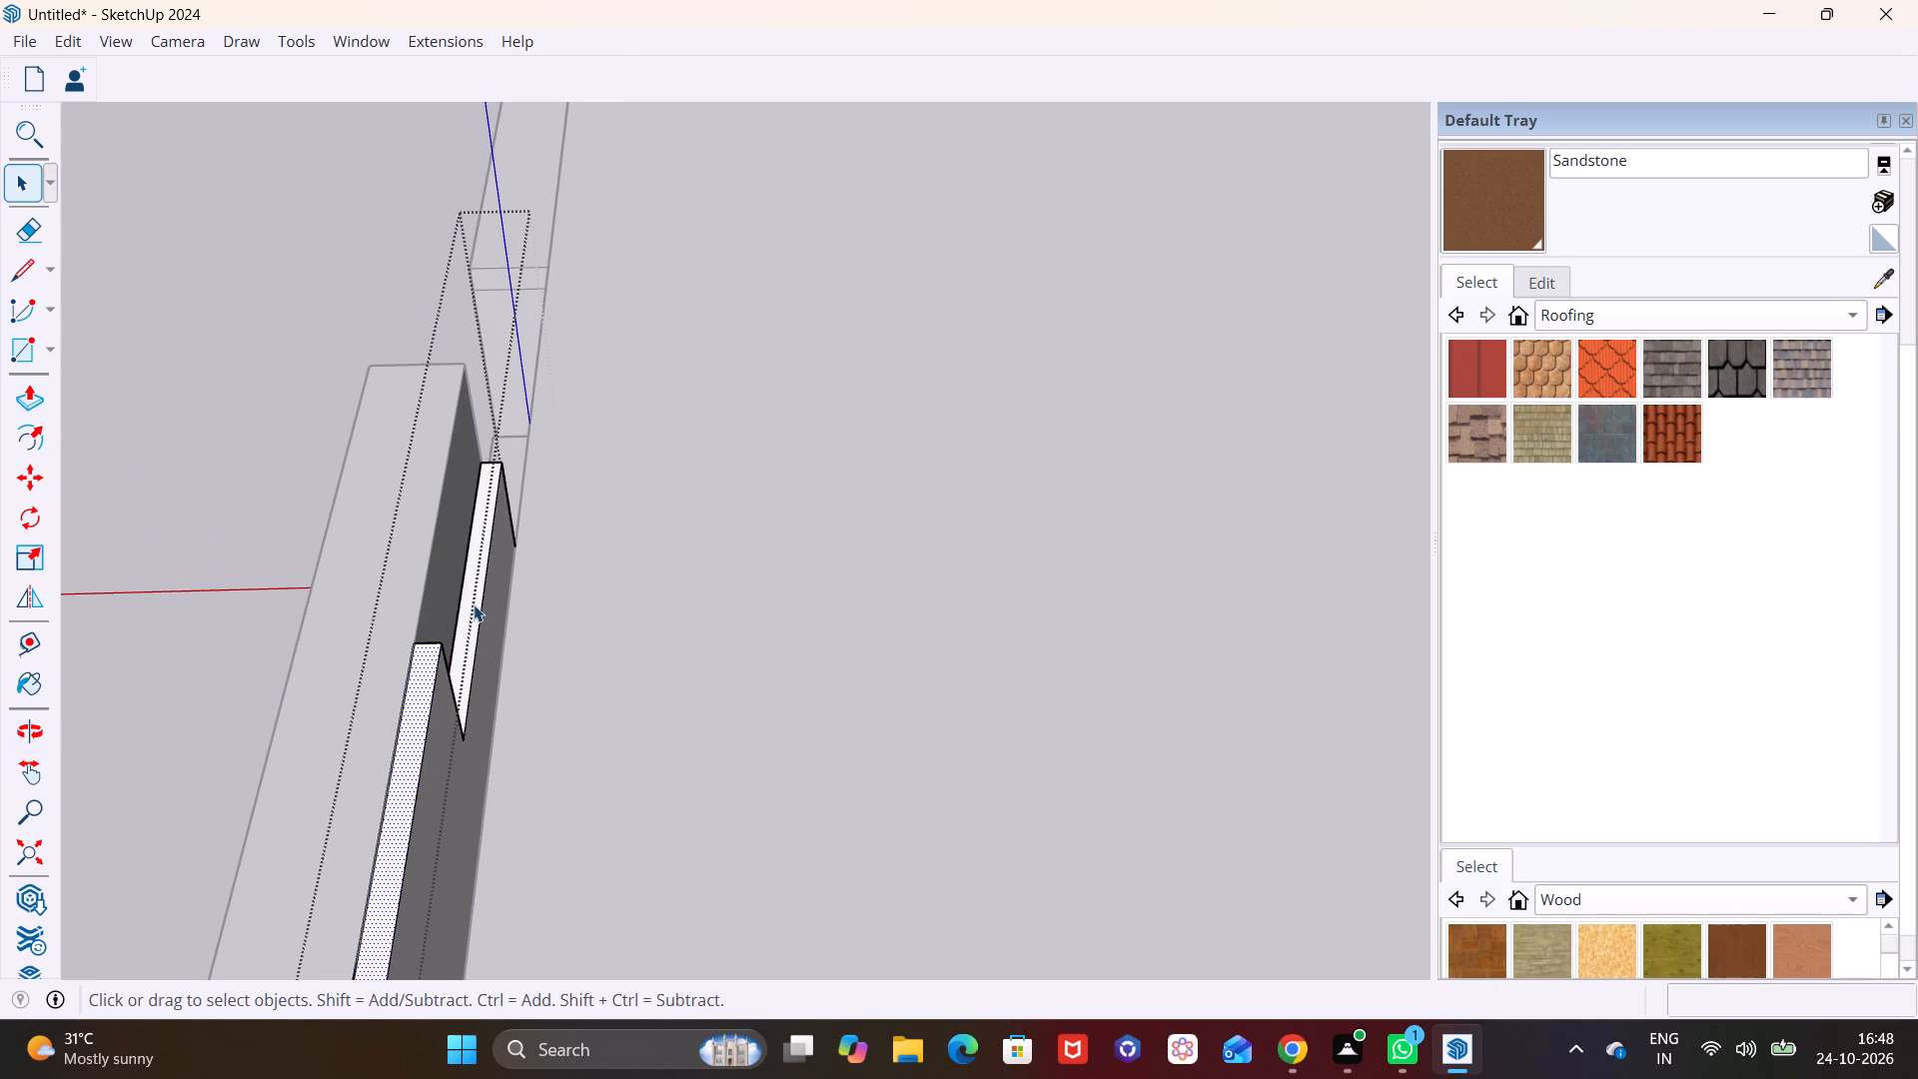
Push/Pull the backing slab's left half up to the same height as the frame and leave the group.
{"action": "left_click", "coordinate": [474, 604]}
{"action": "left_click", "coordinate": [17, 404]}
{"action": "left_click", "coordinate": [480, 588]}
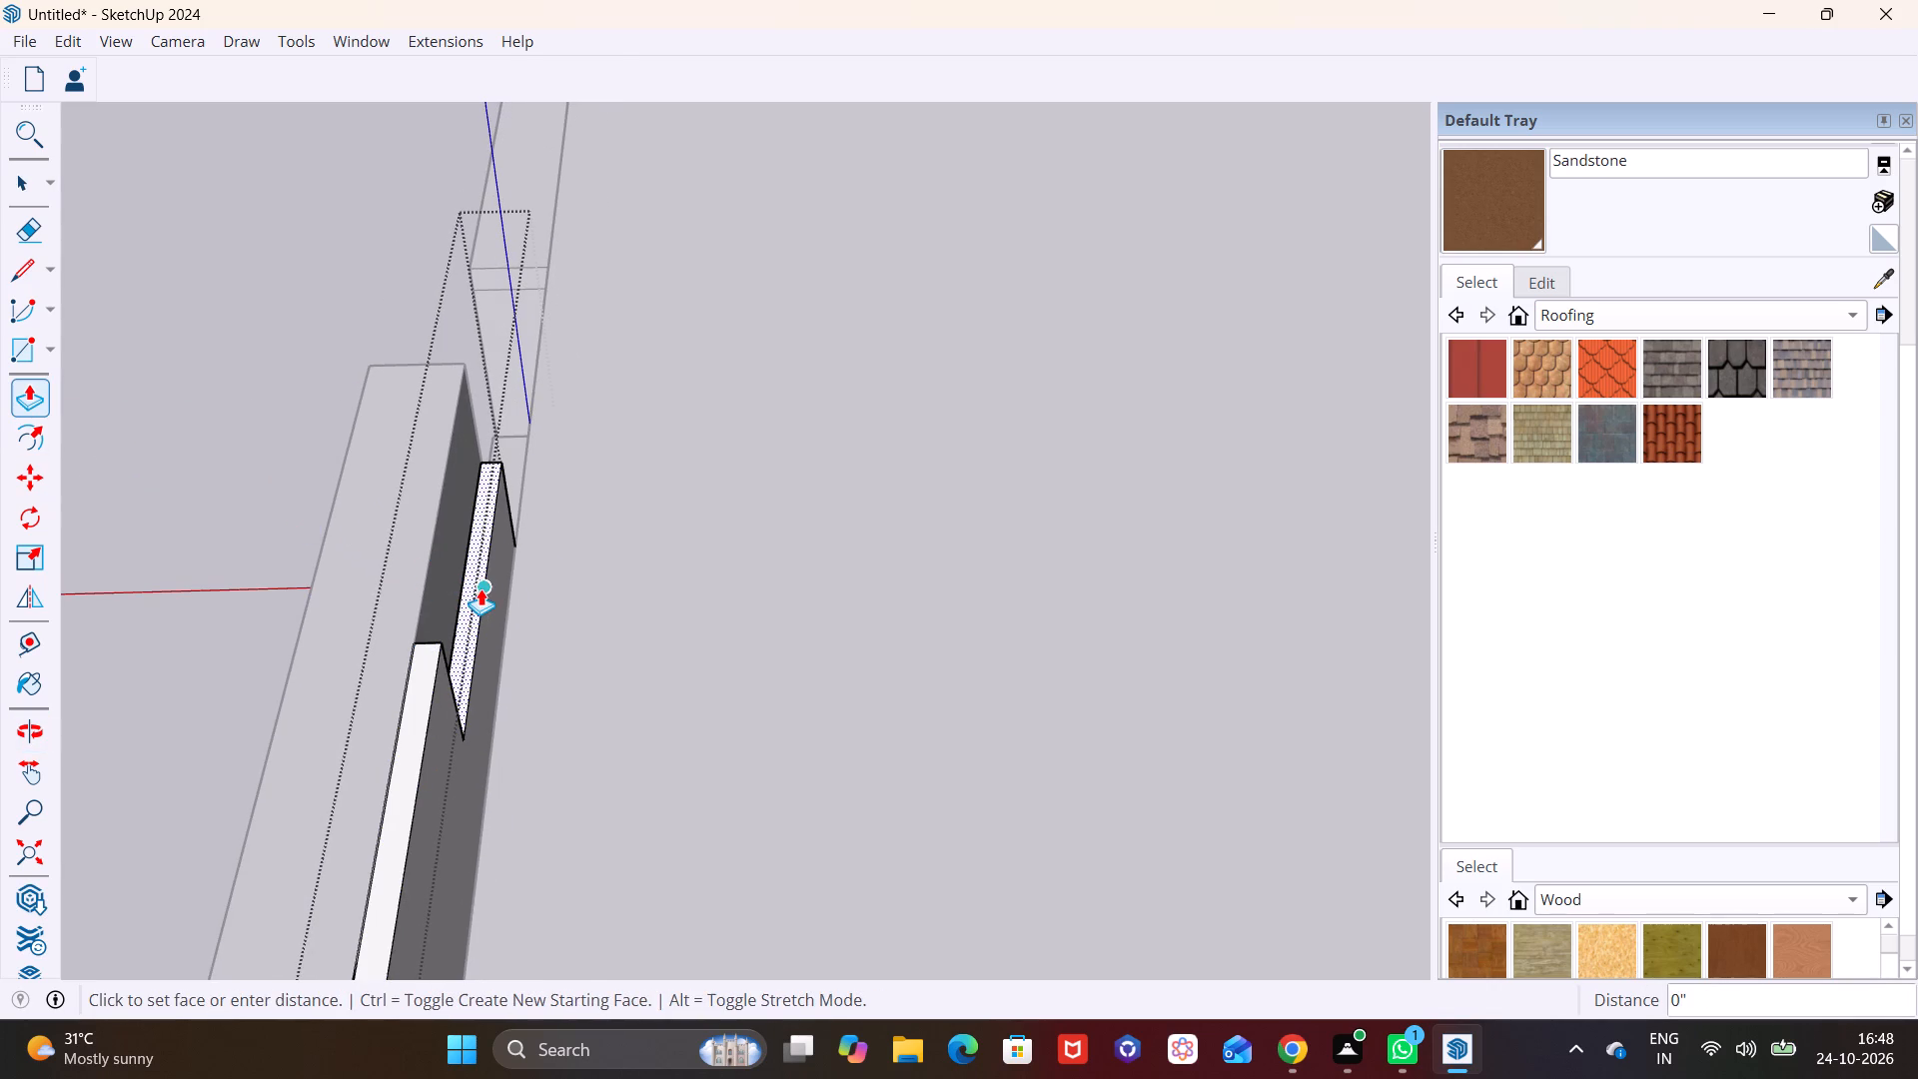
{"action": "left_click", "coordinate": [423, 561]}
{"action": "key", "text": "space"}
{"action": "left_click", "coordinate": [590, 662]}
Examine the heightened central panel and the right wing against the roofline from the front of the building.
{"action": "scroll", "coordinate": [545, 666], "scroll_direction": "down", "scroll_amount": 7}
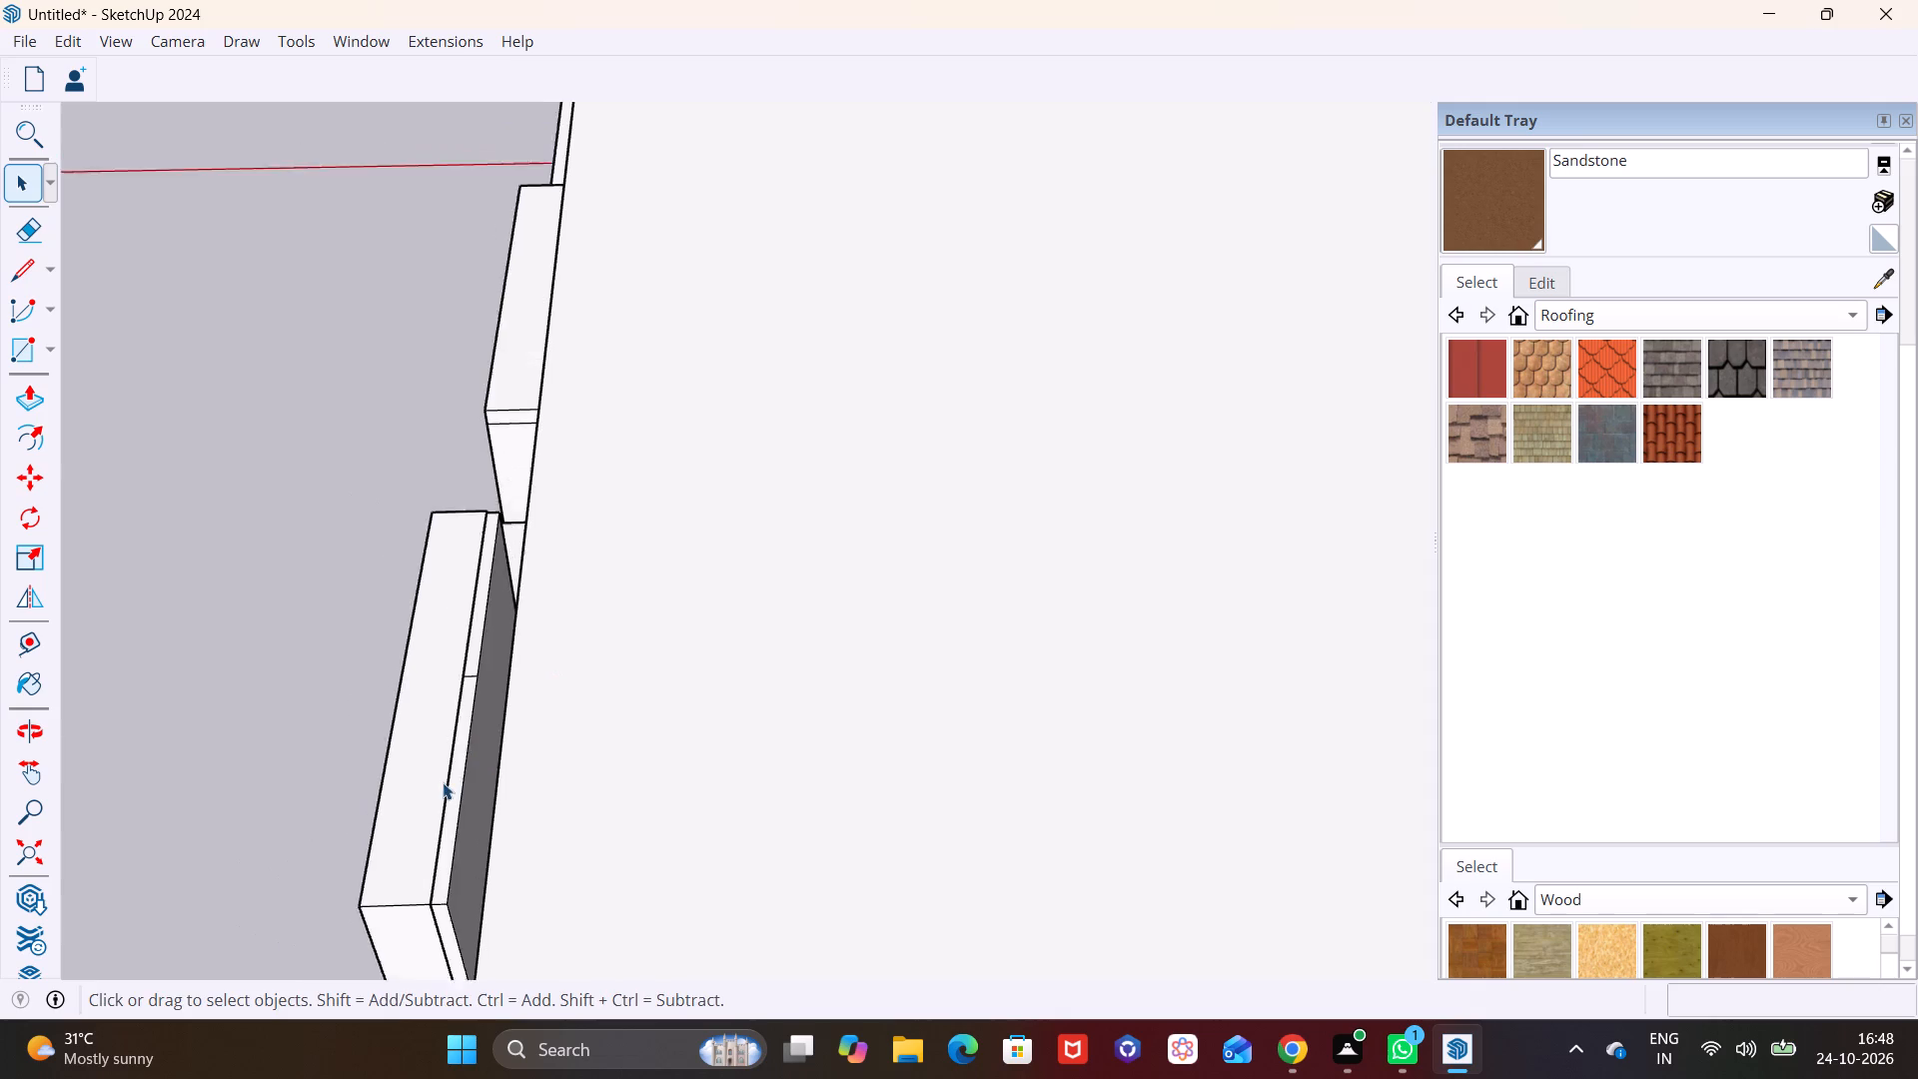
{"action": "scroll", "coordinate": [443, 782], "scroll_direction": "down", "scroll_amount": 2}
{"action": "middle_click_drag", "start_coordinate": [469, 798], "coordinate": [1124, 527]}
{"action": "scroll", "coordinate": [1097, 535], "scroll_direction": "down", "scroll_amount": 3}
{"action": "middle_click_drag", "start_coordinate": [1032, 550], "coordinate": [781, 439]}
{"action": "middle_click_drag", "start_coordinate": [719, 563], "coordinate": [882, 512]}
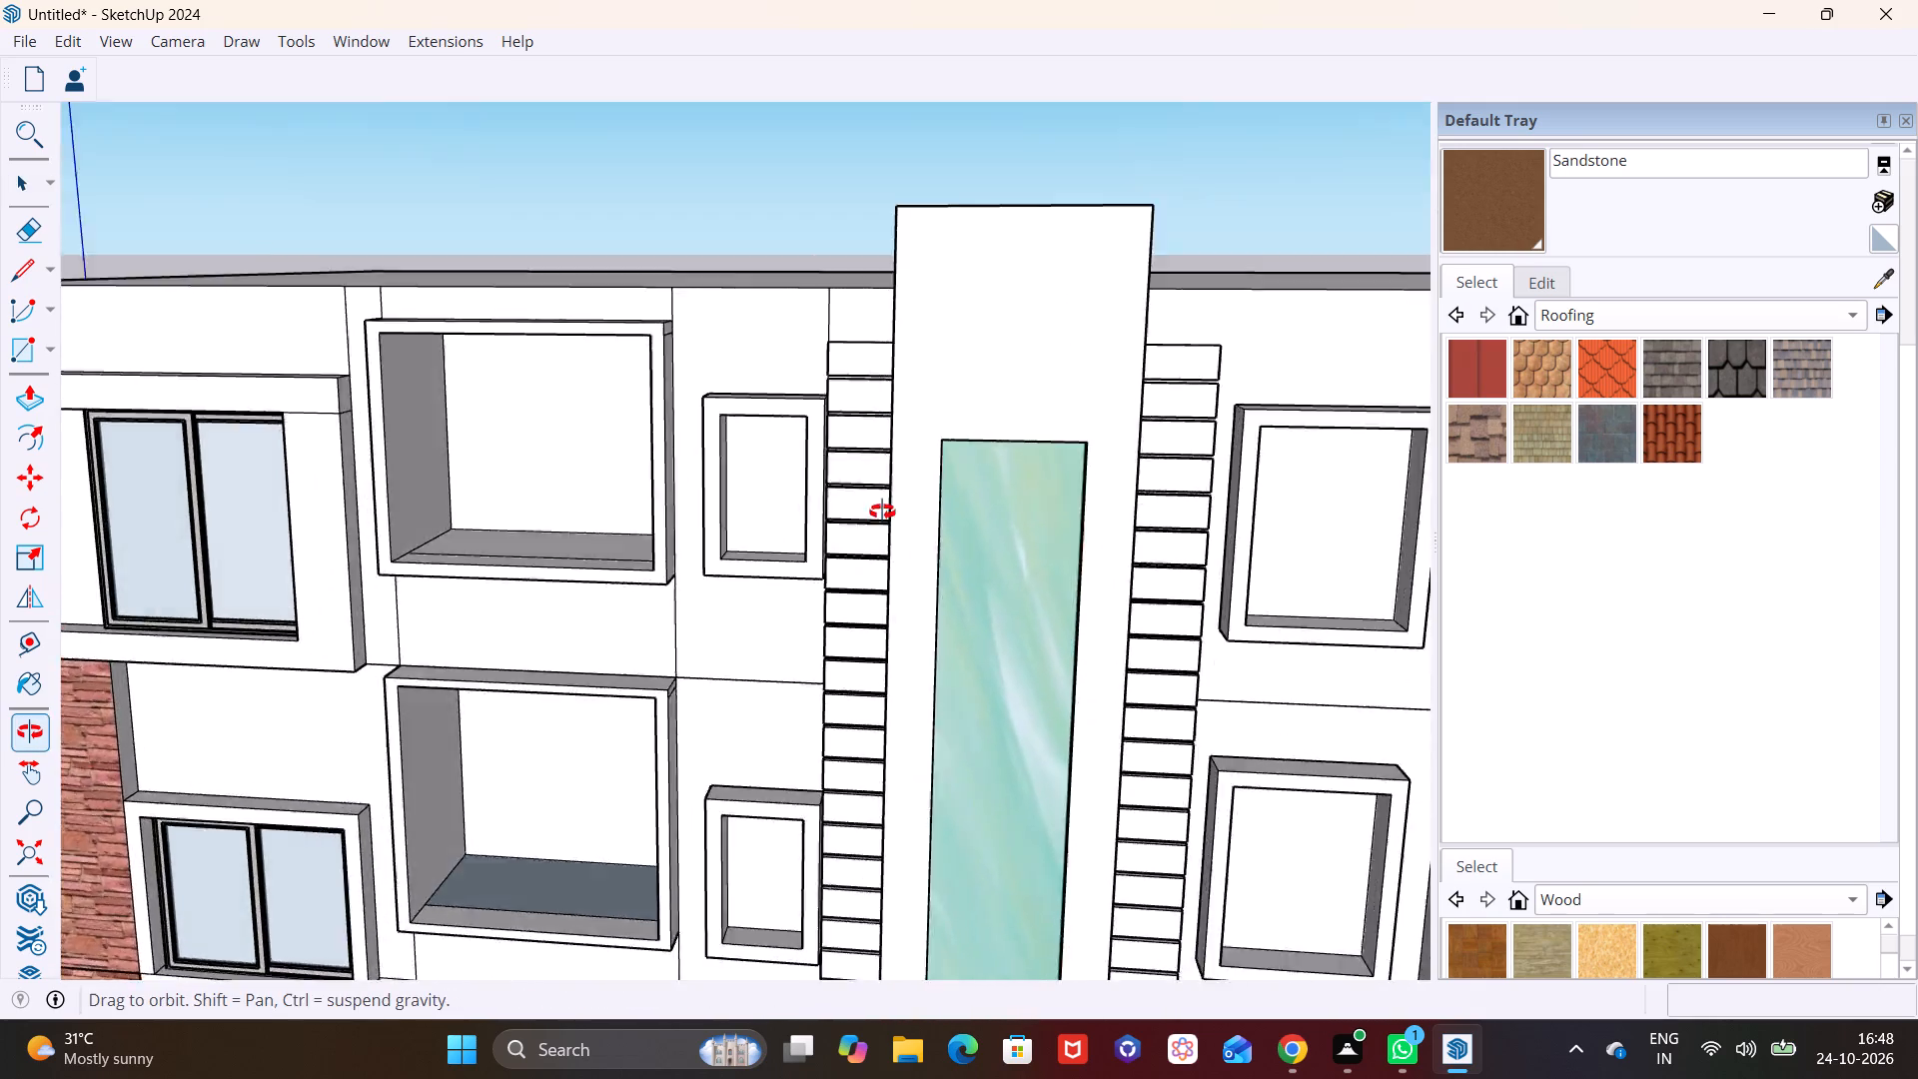
{"action": "middle_click_drag", "start_coordinate": [882, 512], "coordinate": [861, 365]}
{"action": "scroll", "coordinate": [861, 365], "scroll_direction": "up", "scroll_amount": 1}
{"action": "scroll", "coordinate": [847, 374], "scroll_direction": "down", "scroll_amount": 5}
{"action": "middle_click_drag", "start_coordinate": [885, 426], "coordinate": [426, 516], "text": "shift"}
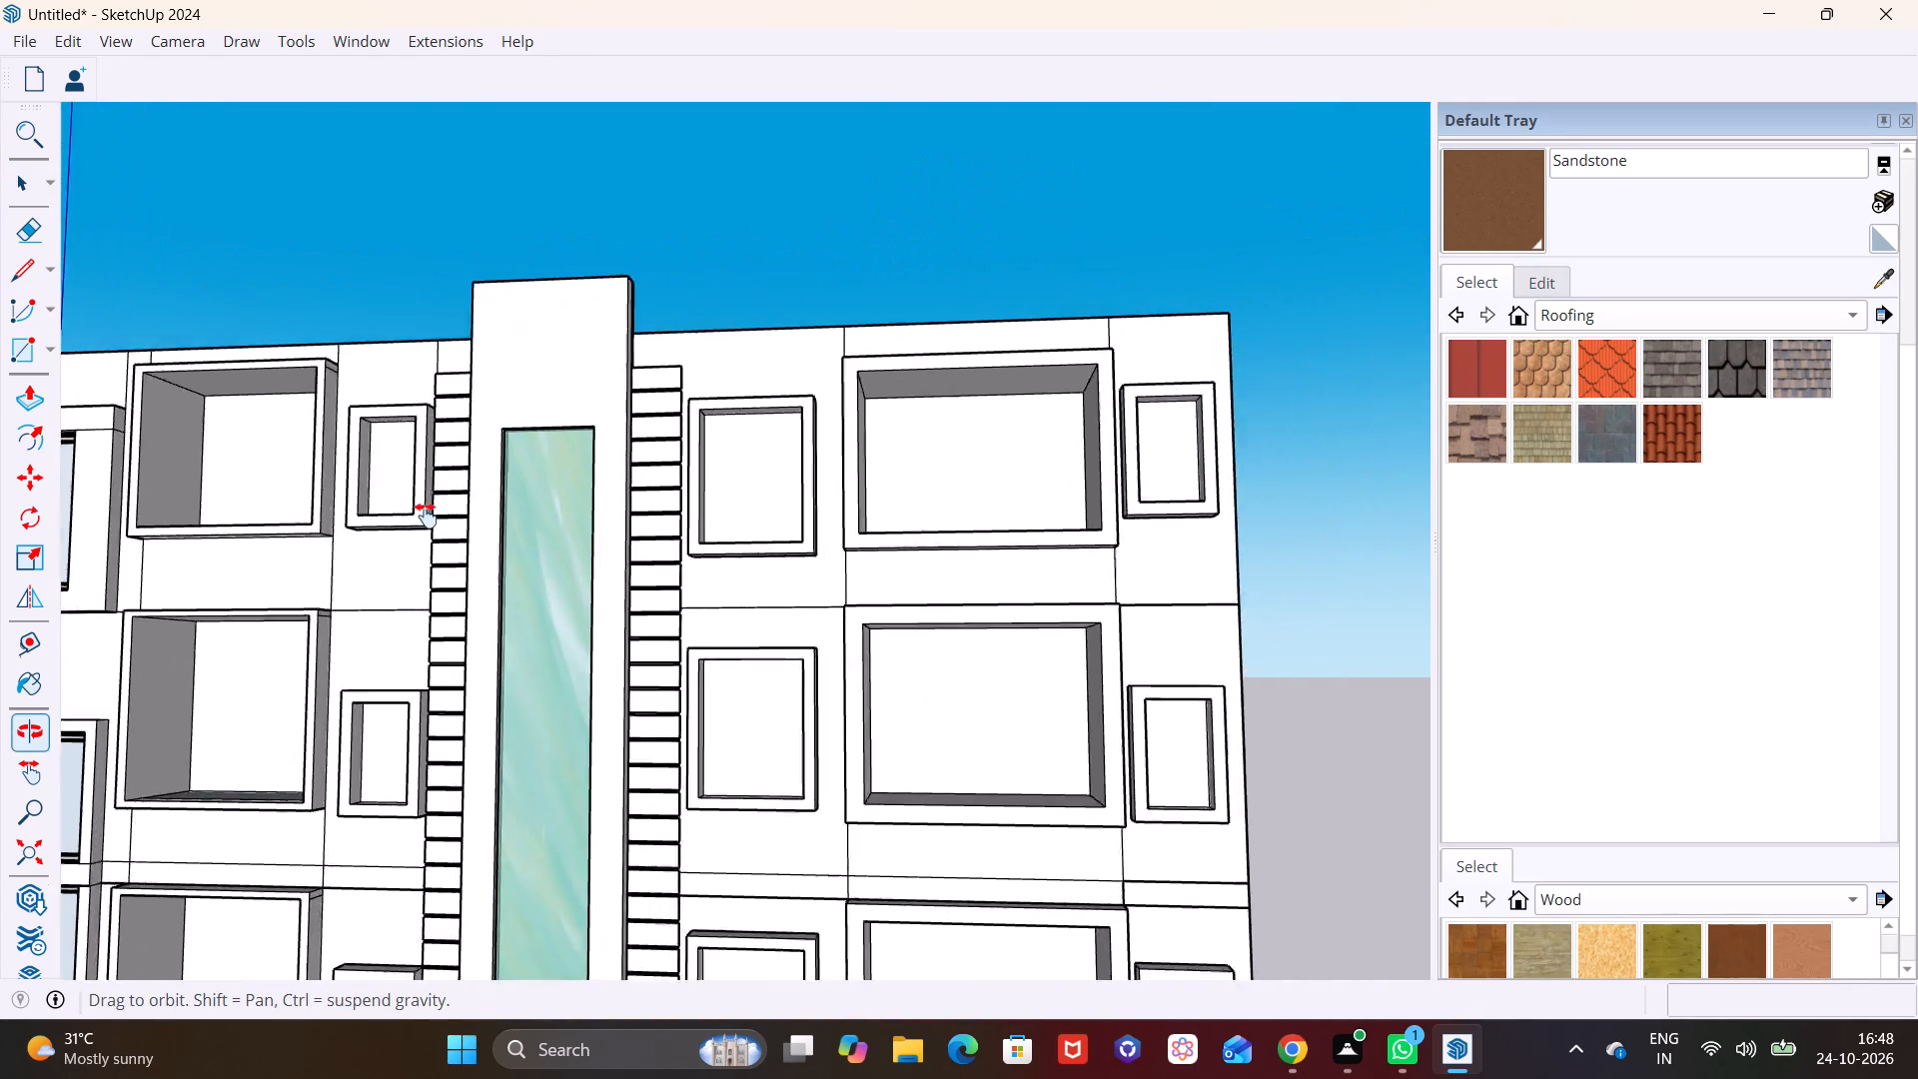
{"action": "middle_click_drag", "start_coordinate": [426, 516], "coordinate": [167, 524], "text": "shift"}
{"action": "middle_click_drag", "start_coordinate": [834, 424], "coordinate": [909, 476]}
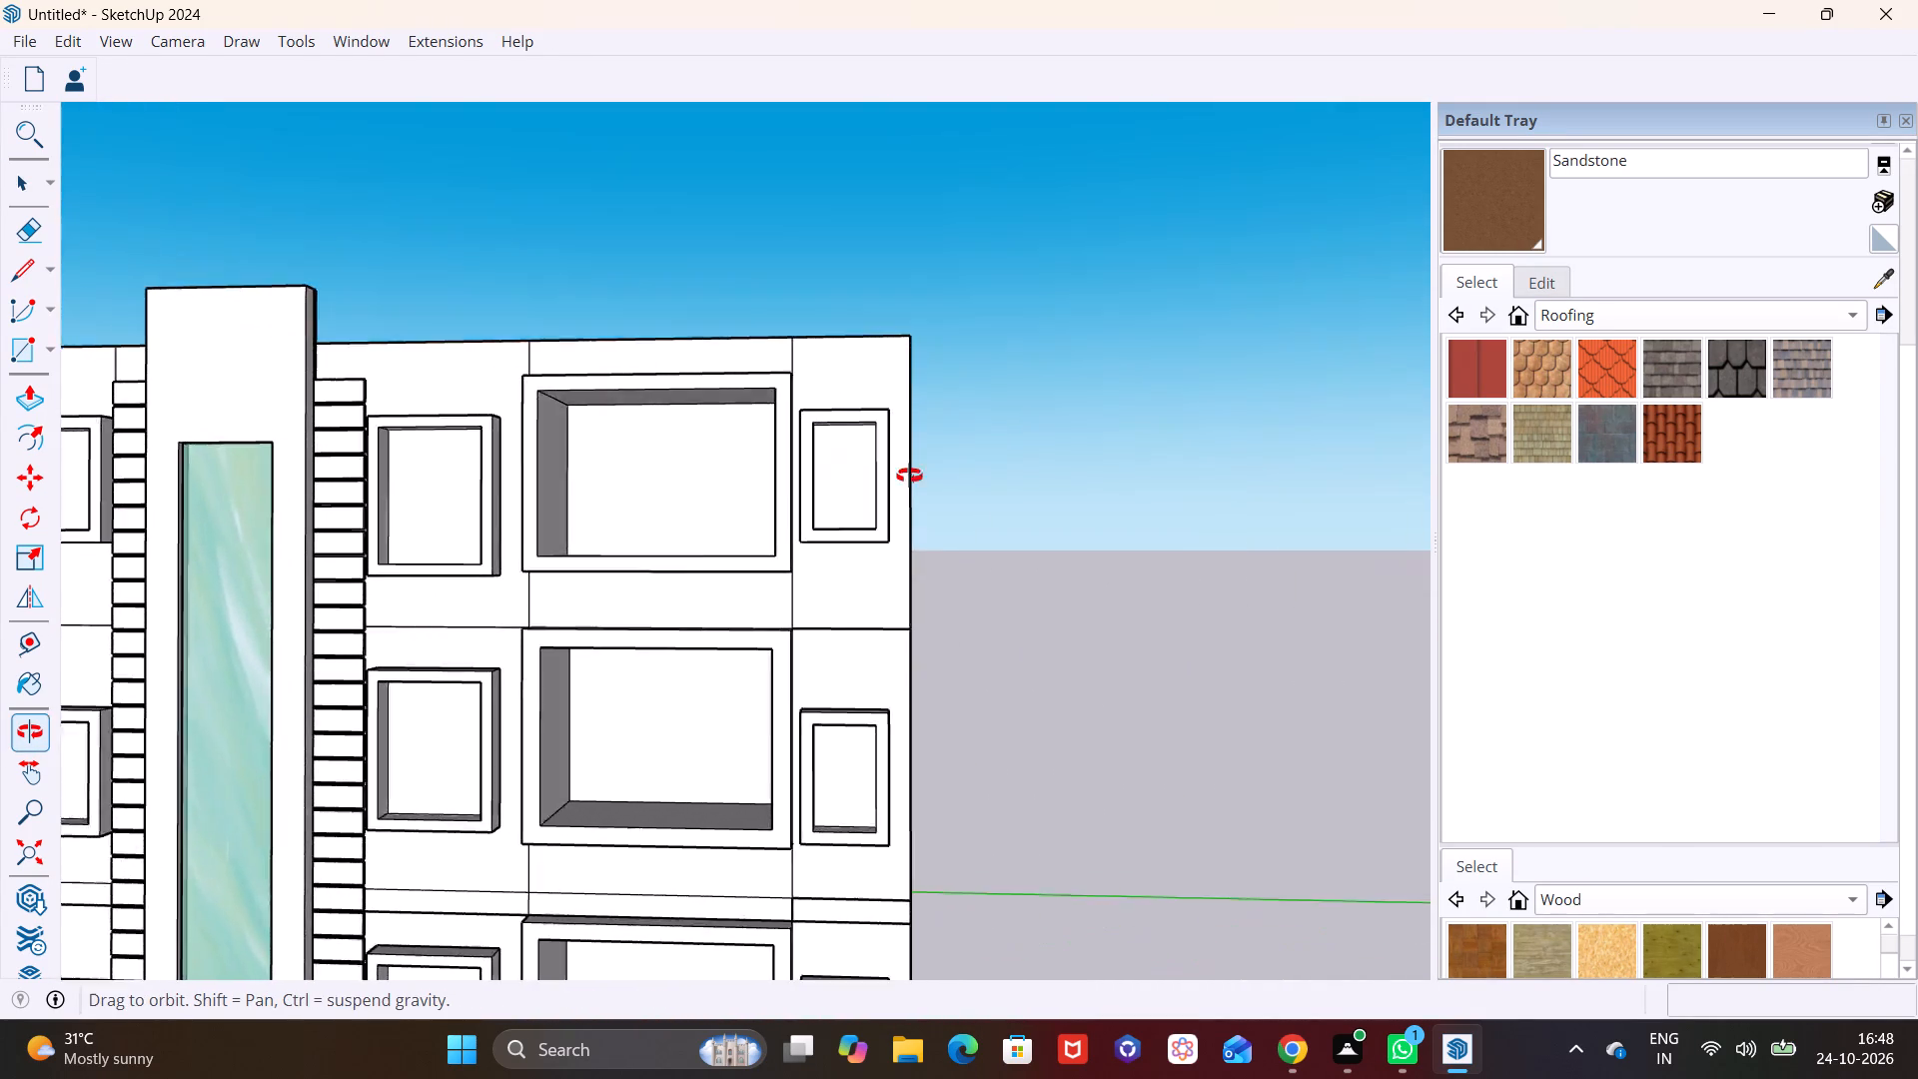
{"action": "middle_click_drag", "start_coordinate": [909, 476], "coordinate": [959, 444]}
{"action": "scroll", "coordinate": [927, 422], "scroll_direction": "down", "scroll_amount": 4}
{"action": "middle_click_drag", "start_coordinate": [897, 436], "coordinate": [751, 536], "text": "shift"}
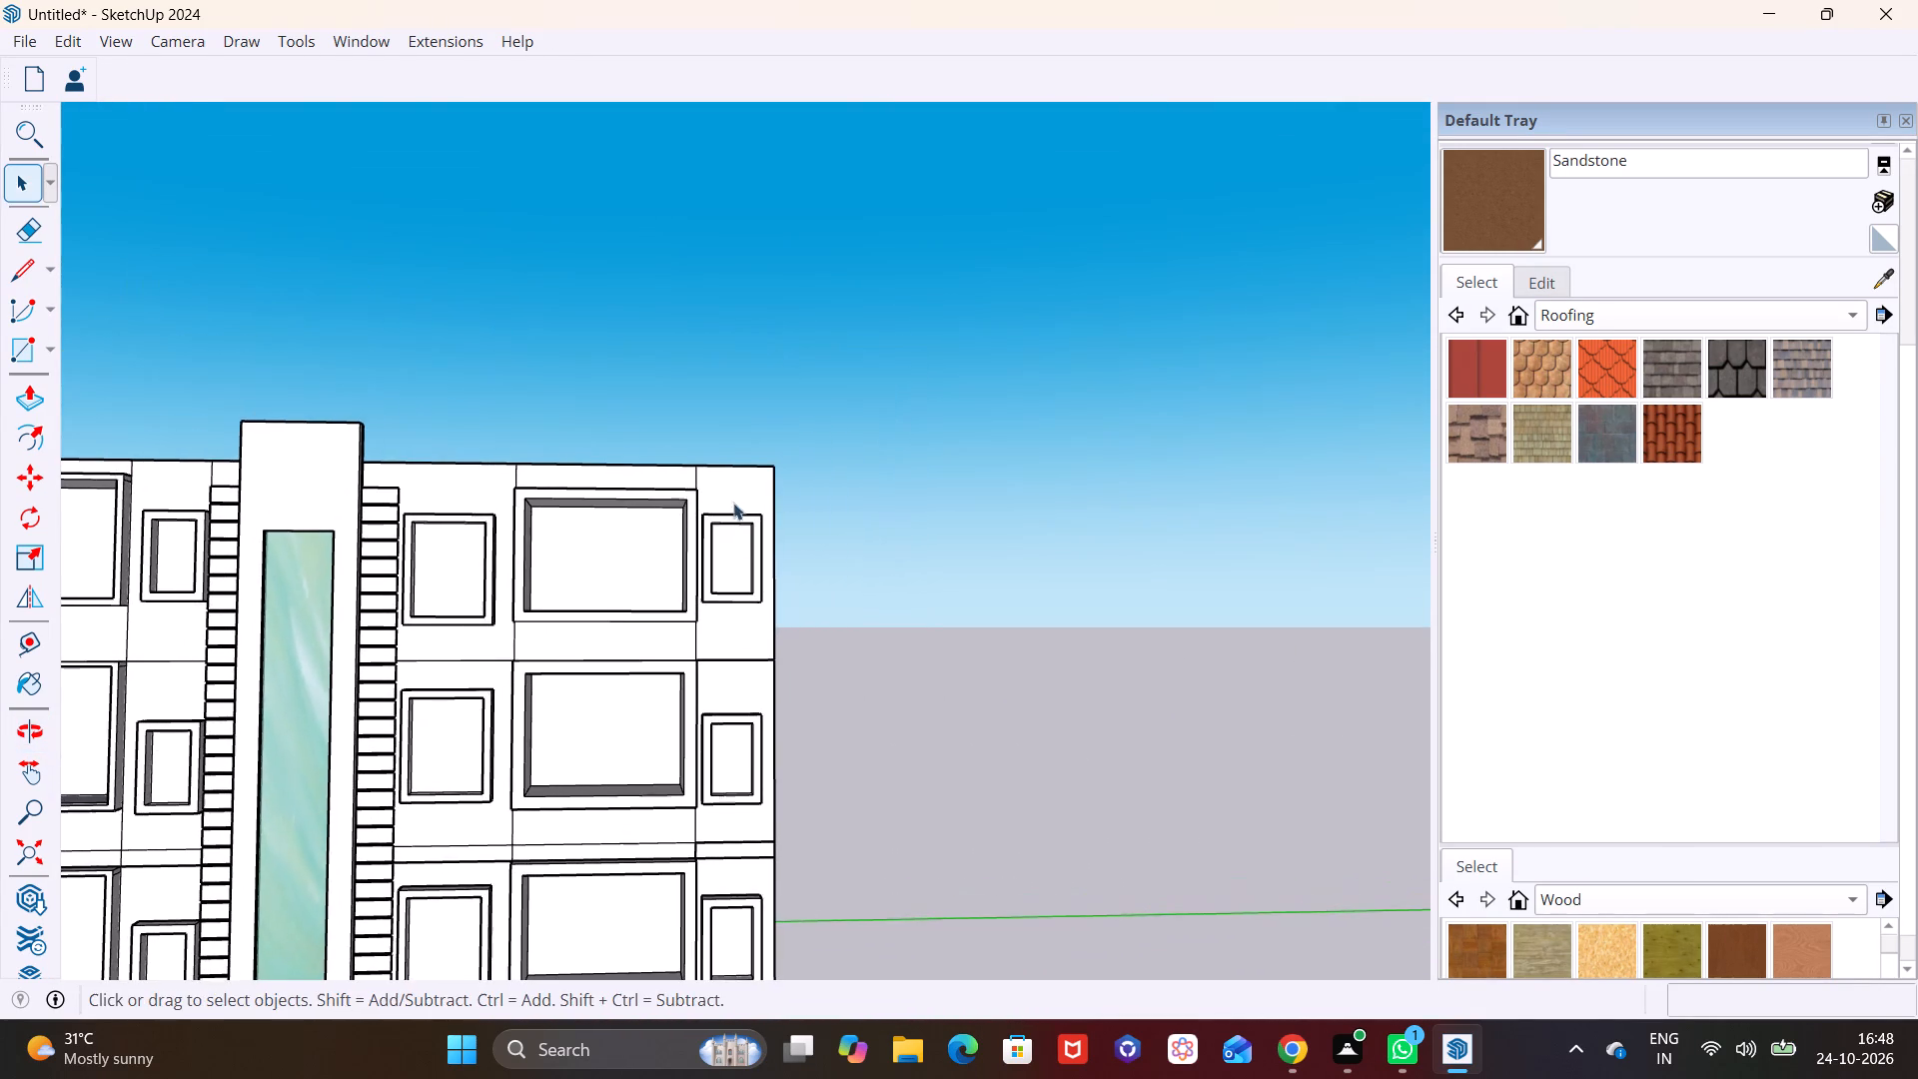
Draw a rectangle about 11 7/8" by 7' 7 1/4" on the roof, starting at the front edge just right of the central panel.
{"action": "middle_click_drag", "start_coordinate": [733, 463], "coordinate": [708, 544], "text": "shift"}
{"action": "middle_click_drag", "start_coordinate": [461, 539], "coordinate": [435, 676]}
{"action": "scroll", "coordinate": [393, 479], "scroll_direction": "up", "scroll_amount": 6}
{"action": "left_click", "coordinate": [47, 357]}
{"action": "left_click", "coordinate": [59, 384]}
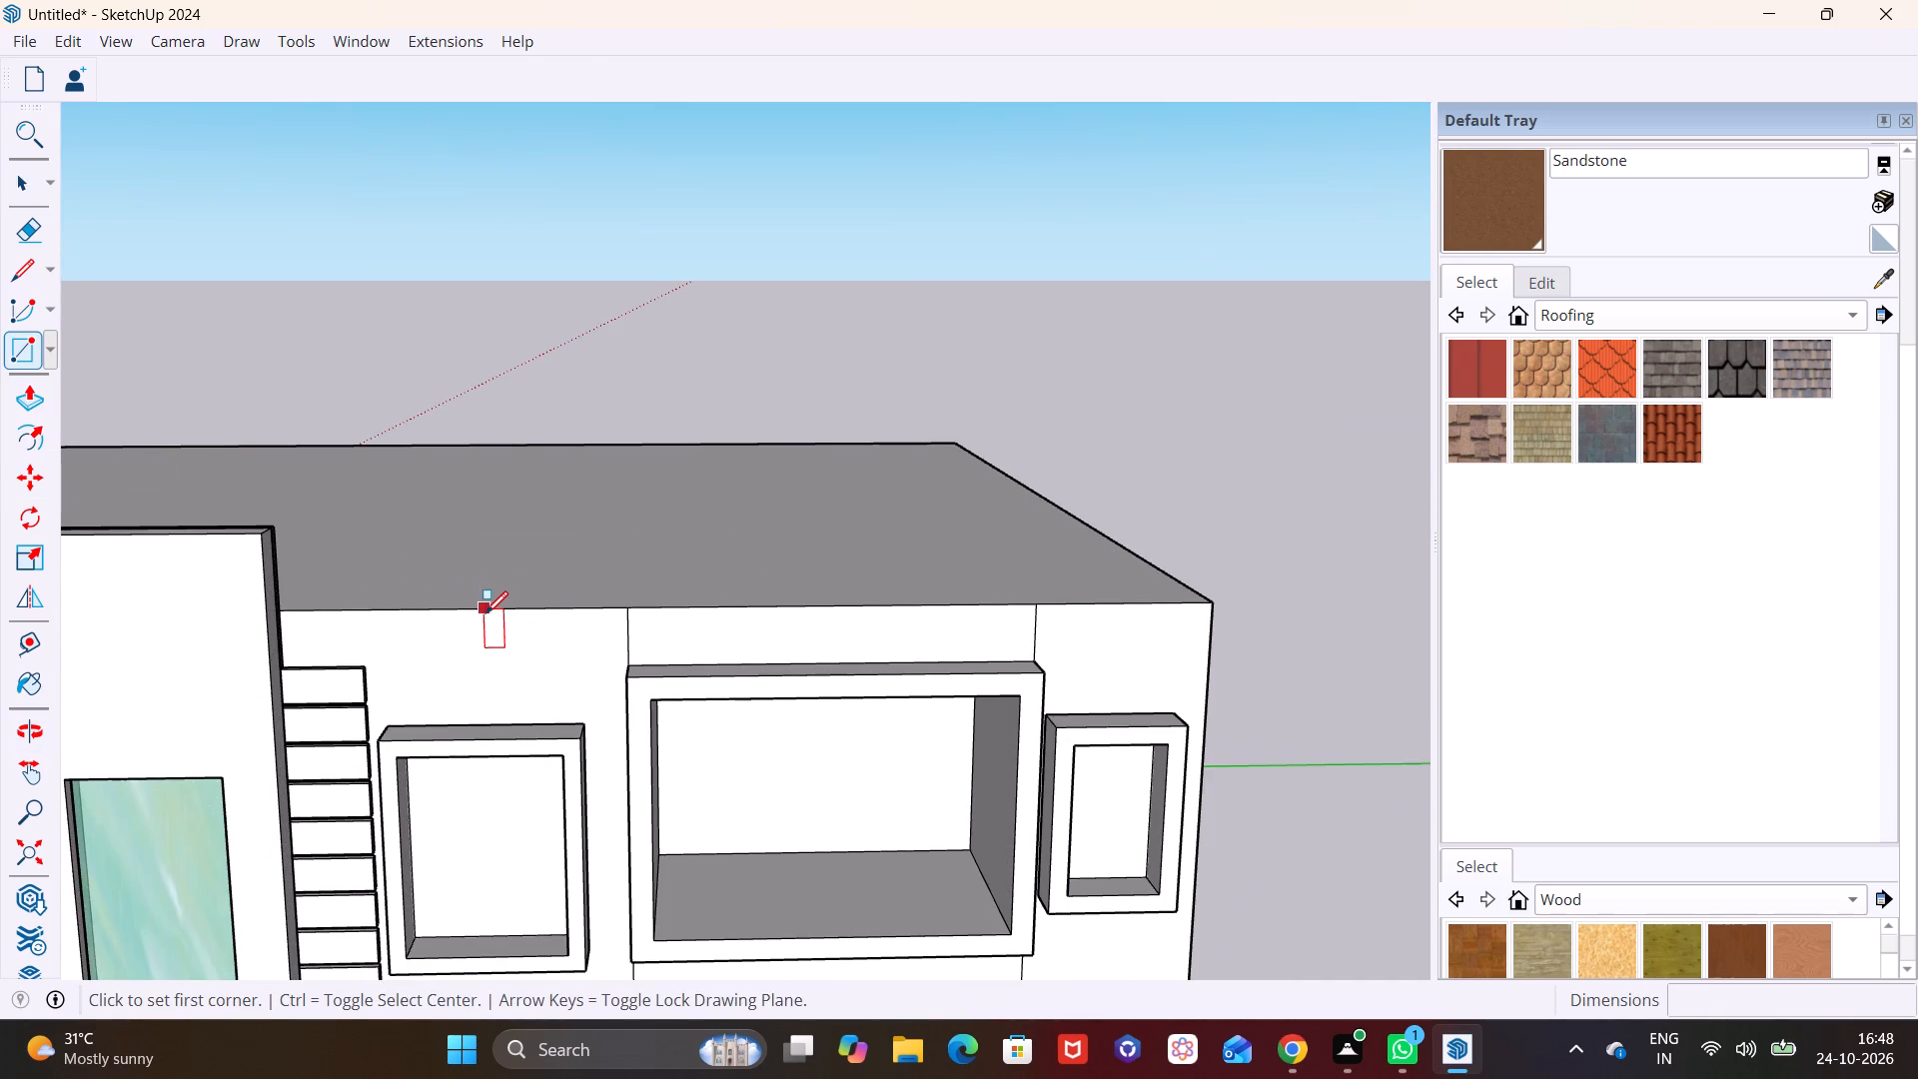
{"action": "left_click", "coordinate": [450, 602]}
{"action": "middle_click_drag", "start_coordinate": [505, 569], "coordinate": [501, 570]}
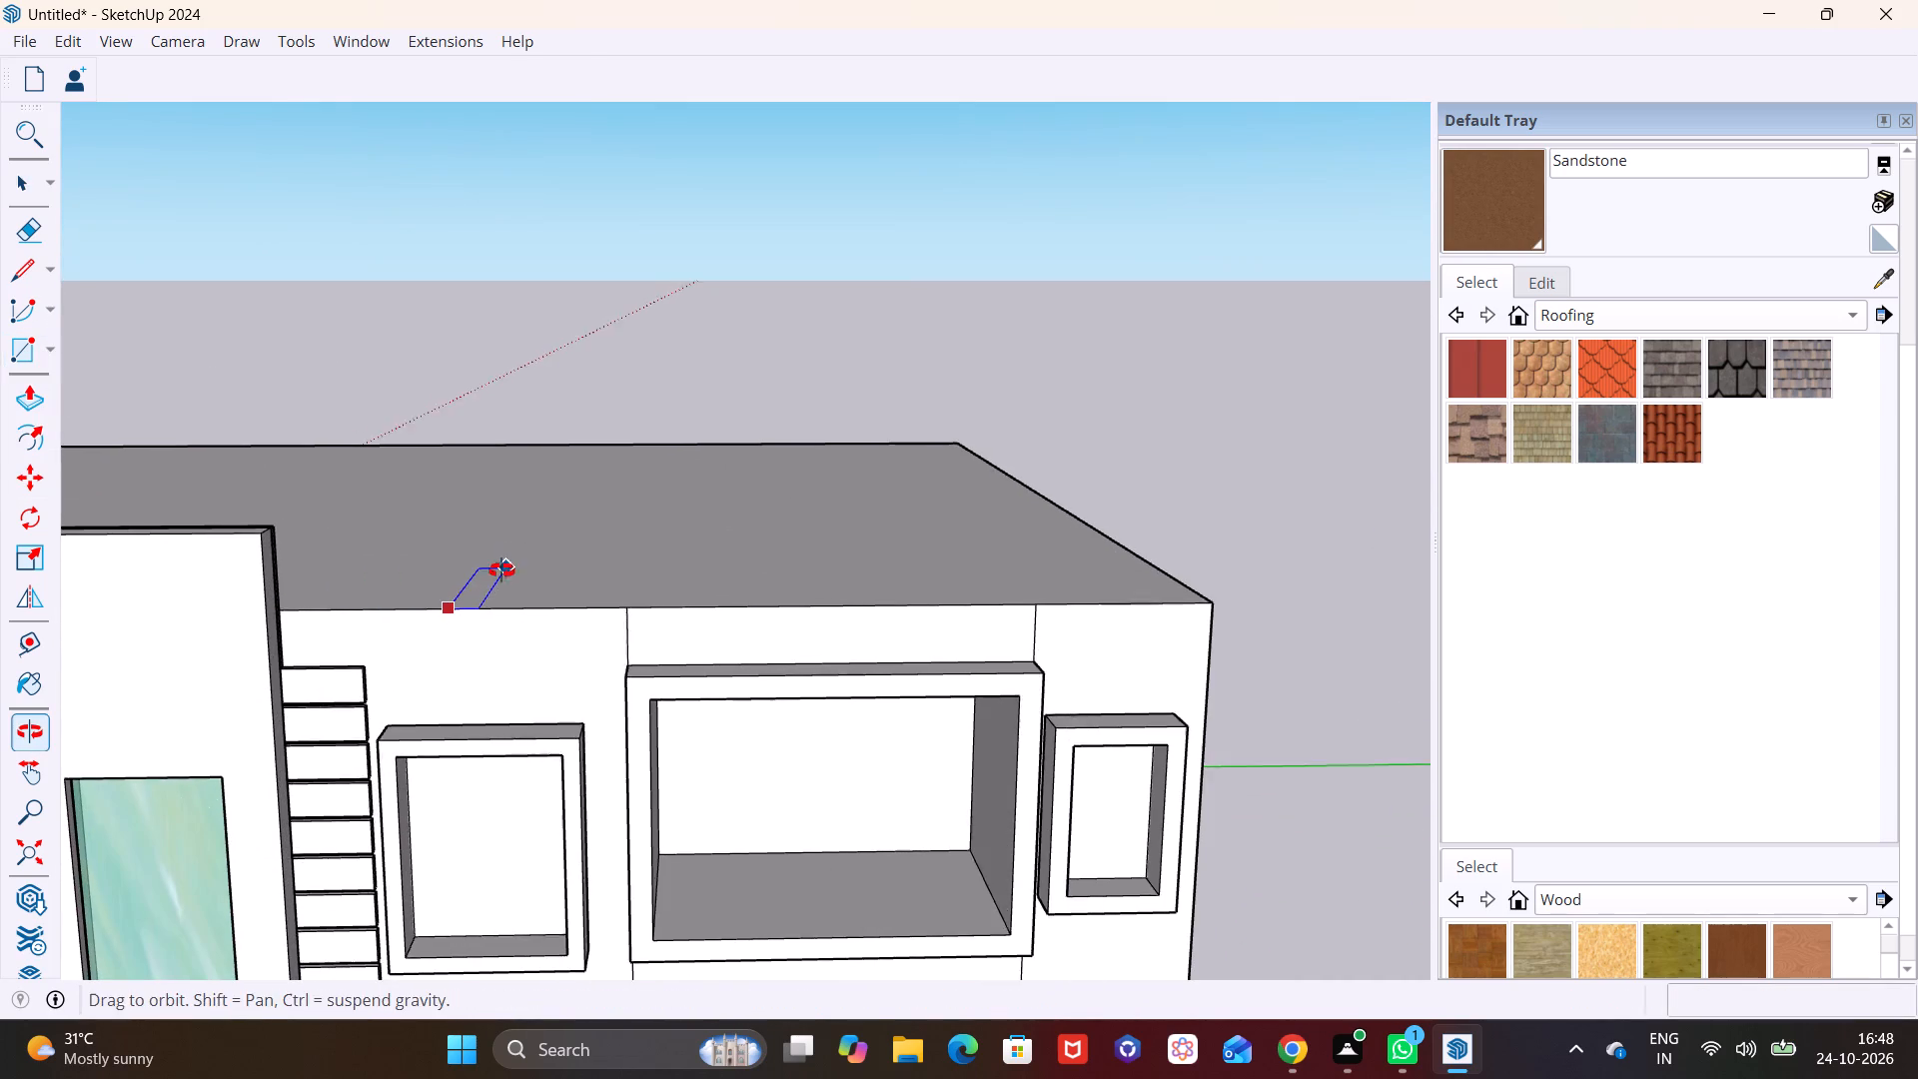
{"action": "middle_click_drag", "start_coordinate": [501, 570], "coordinate": [413, 685]}
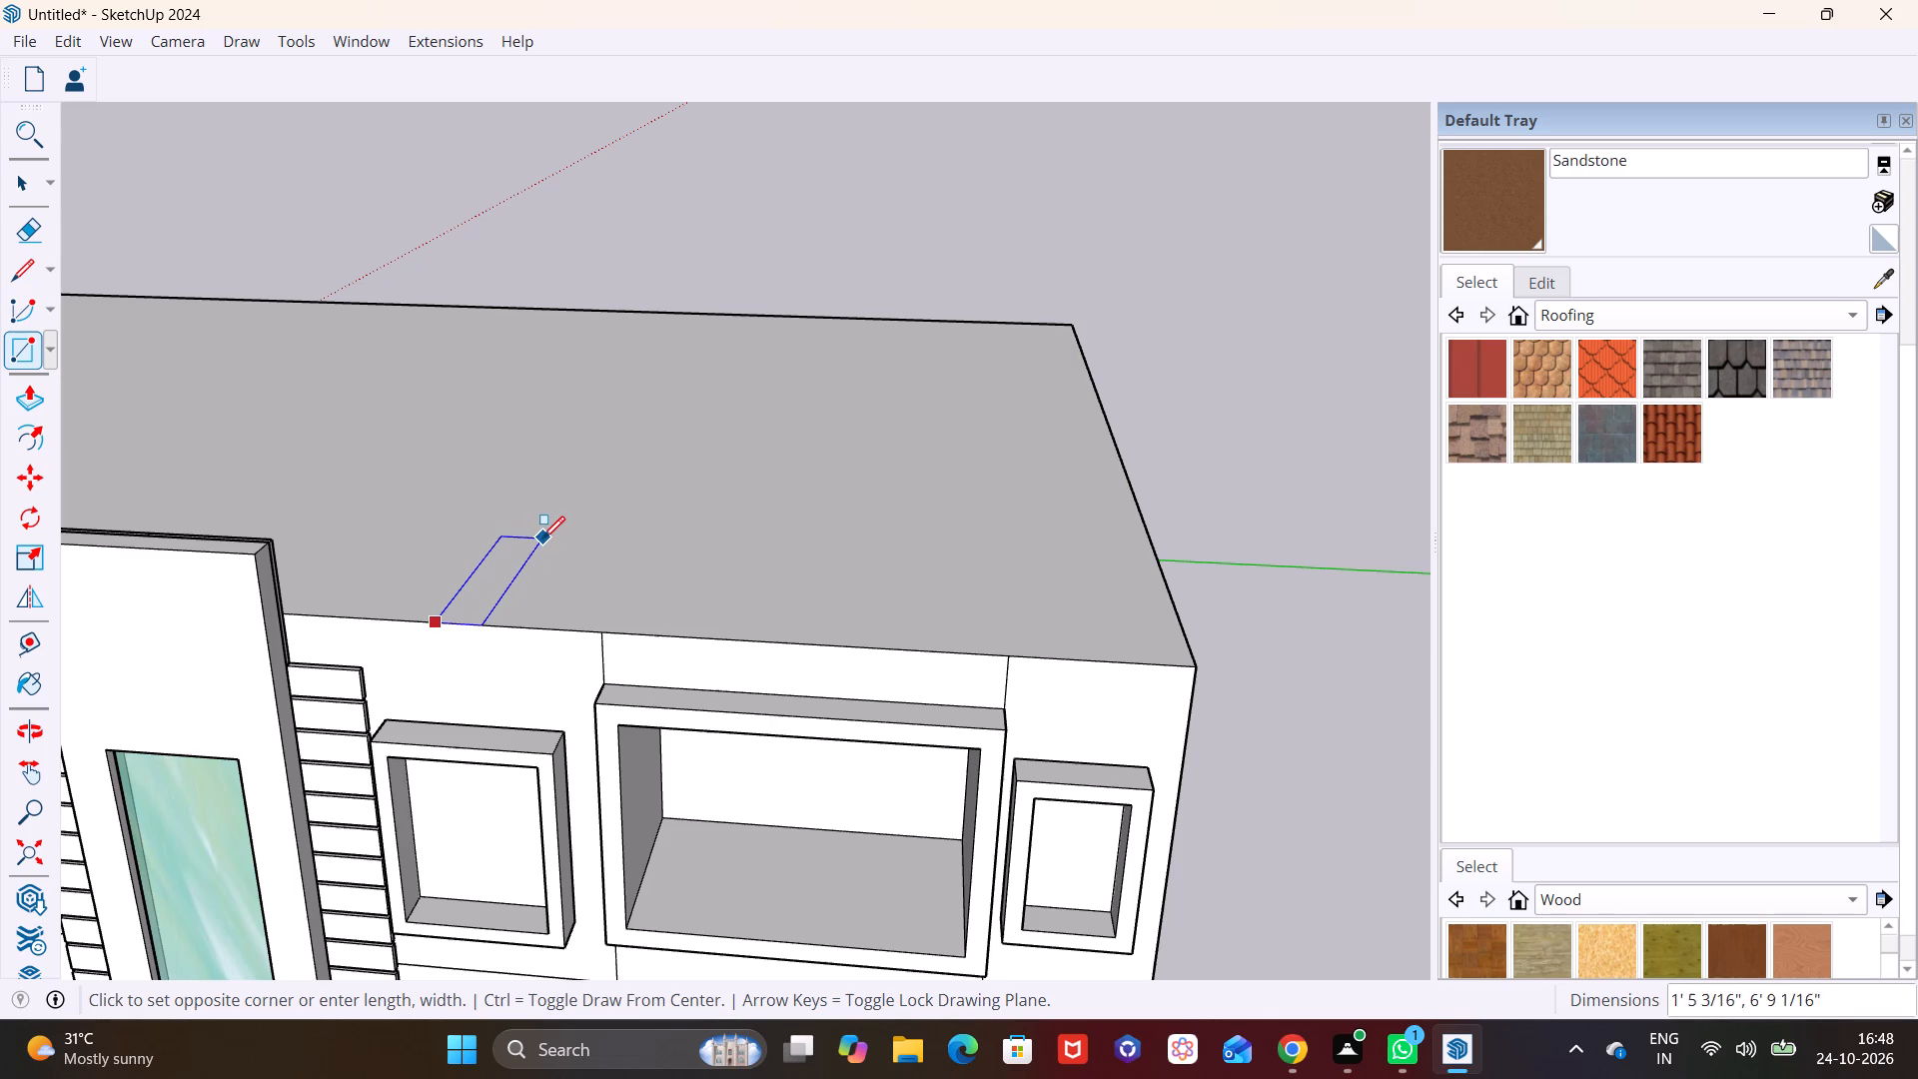
{"action": "left_click", "coordinate": [536, 530]}
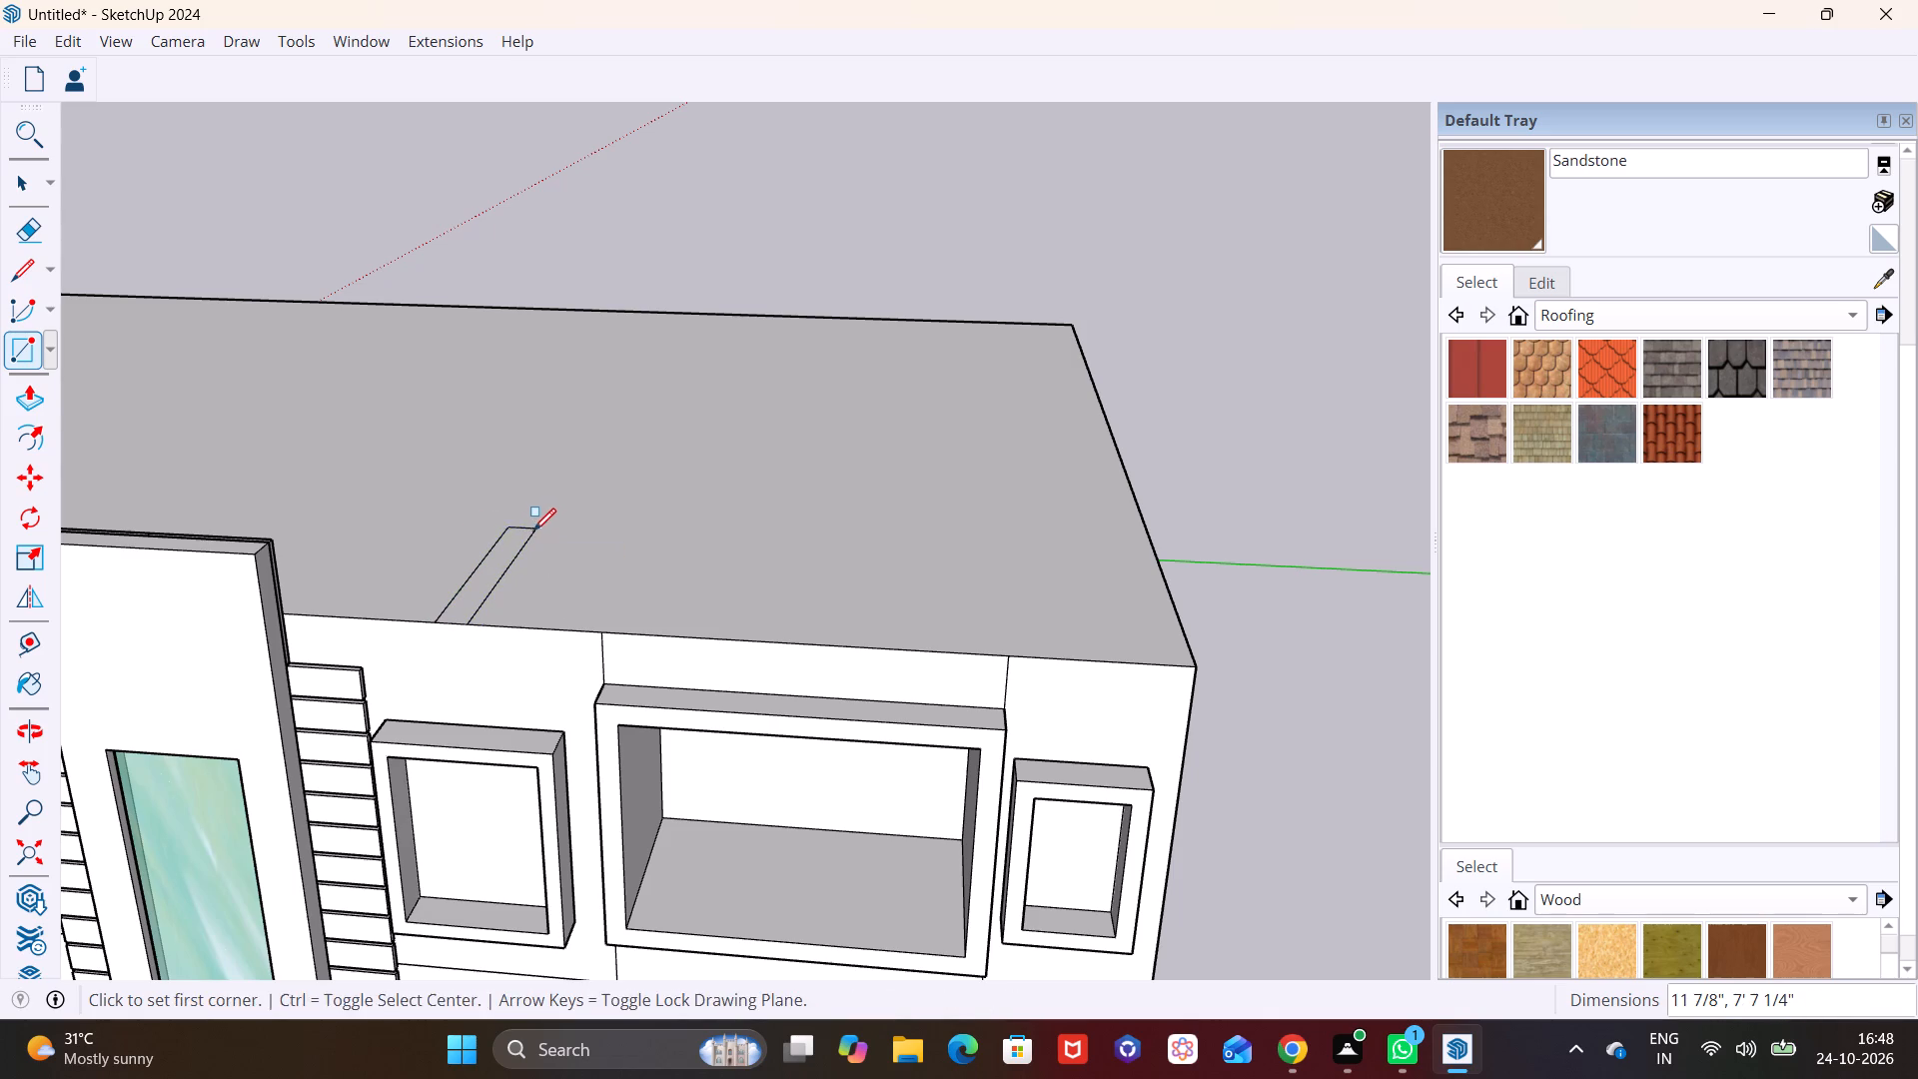
Draw a rectangle about 6' by 8 3/4" on the roof at its front right corner, along the side edge.
{"action": "left_click", "coordinate": [50, 347]}
{"action": "left_click", "coordinate": [61, 392]}
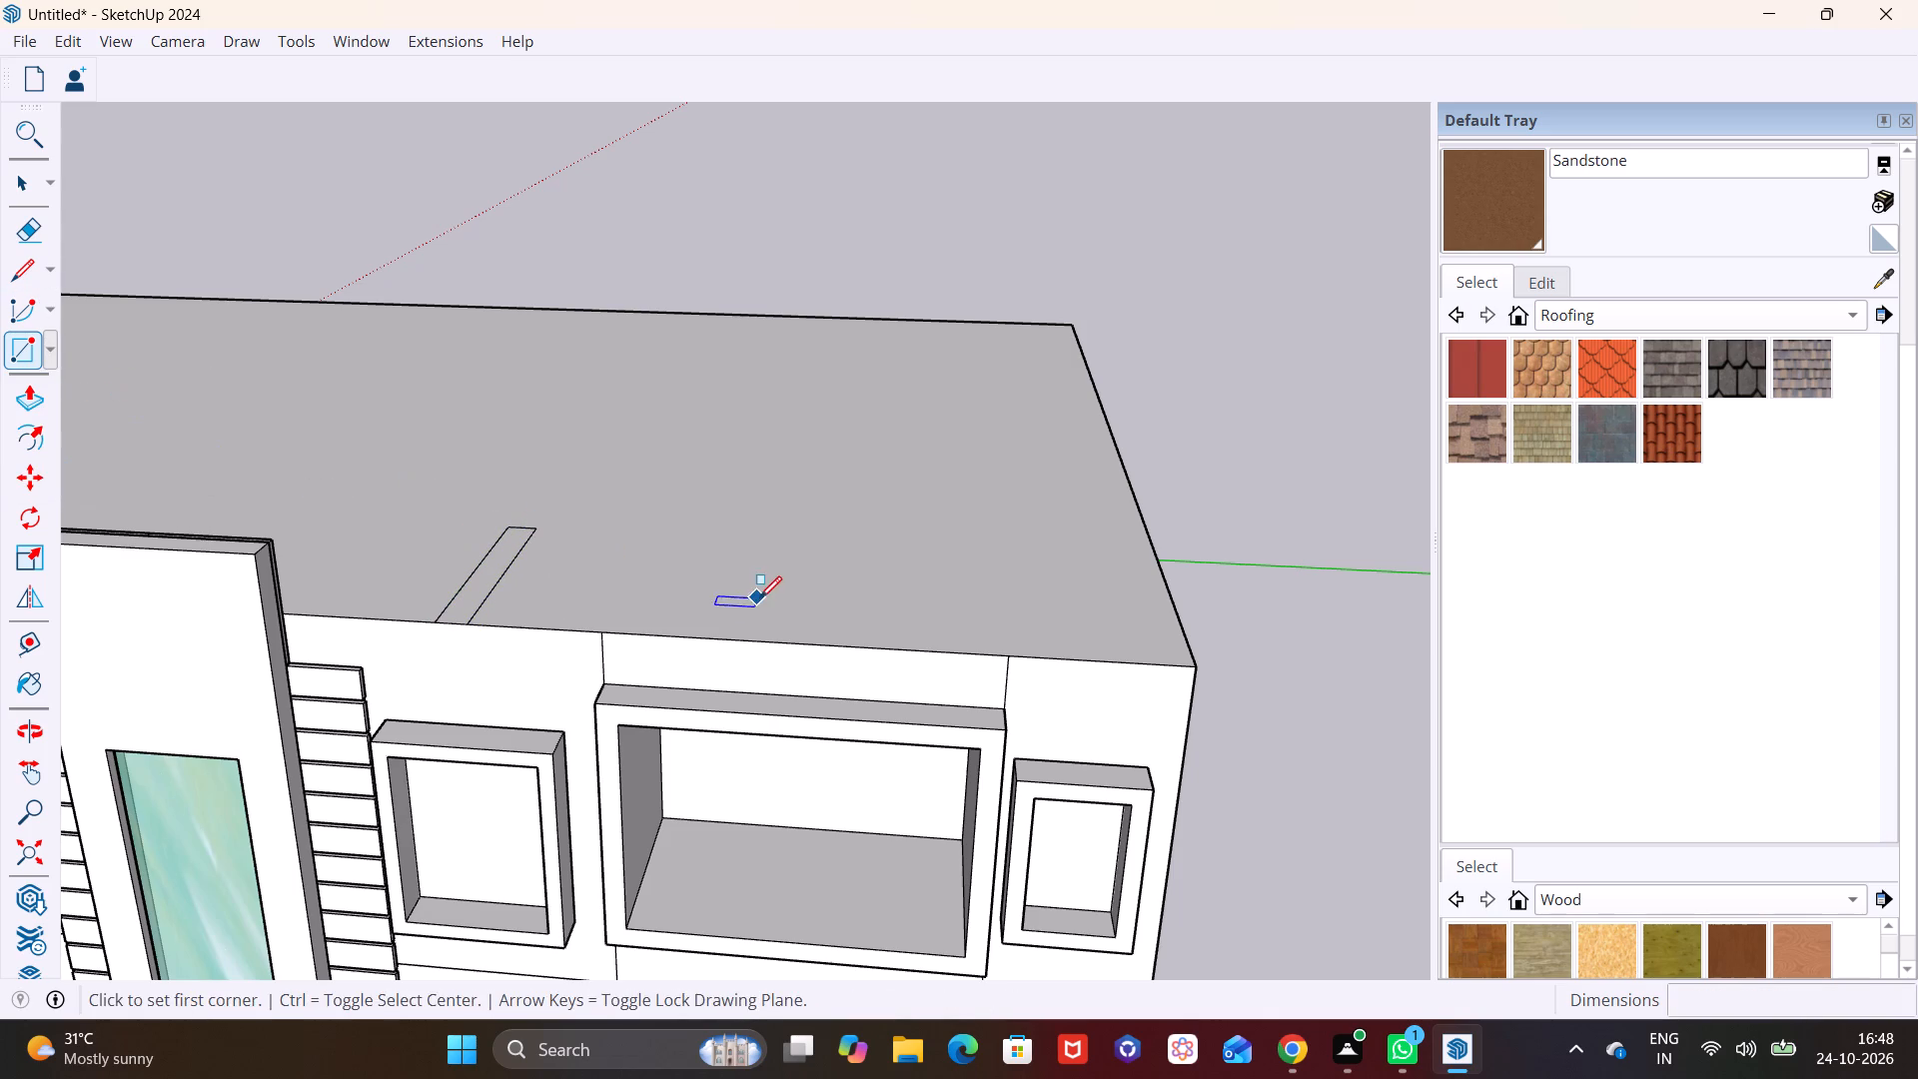
{"action": "middle_click_drag", "start_coordinate": [751, 604], "coordinate": [374, 685]}
{"action": "scroll", "coordinate": [785, 752], "scroll_direction": "up", "scroll_amount": 3}
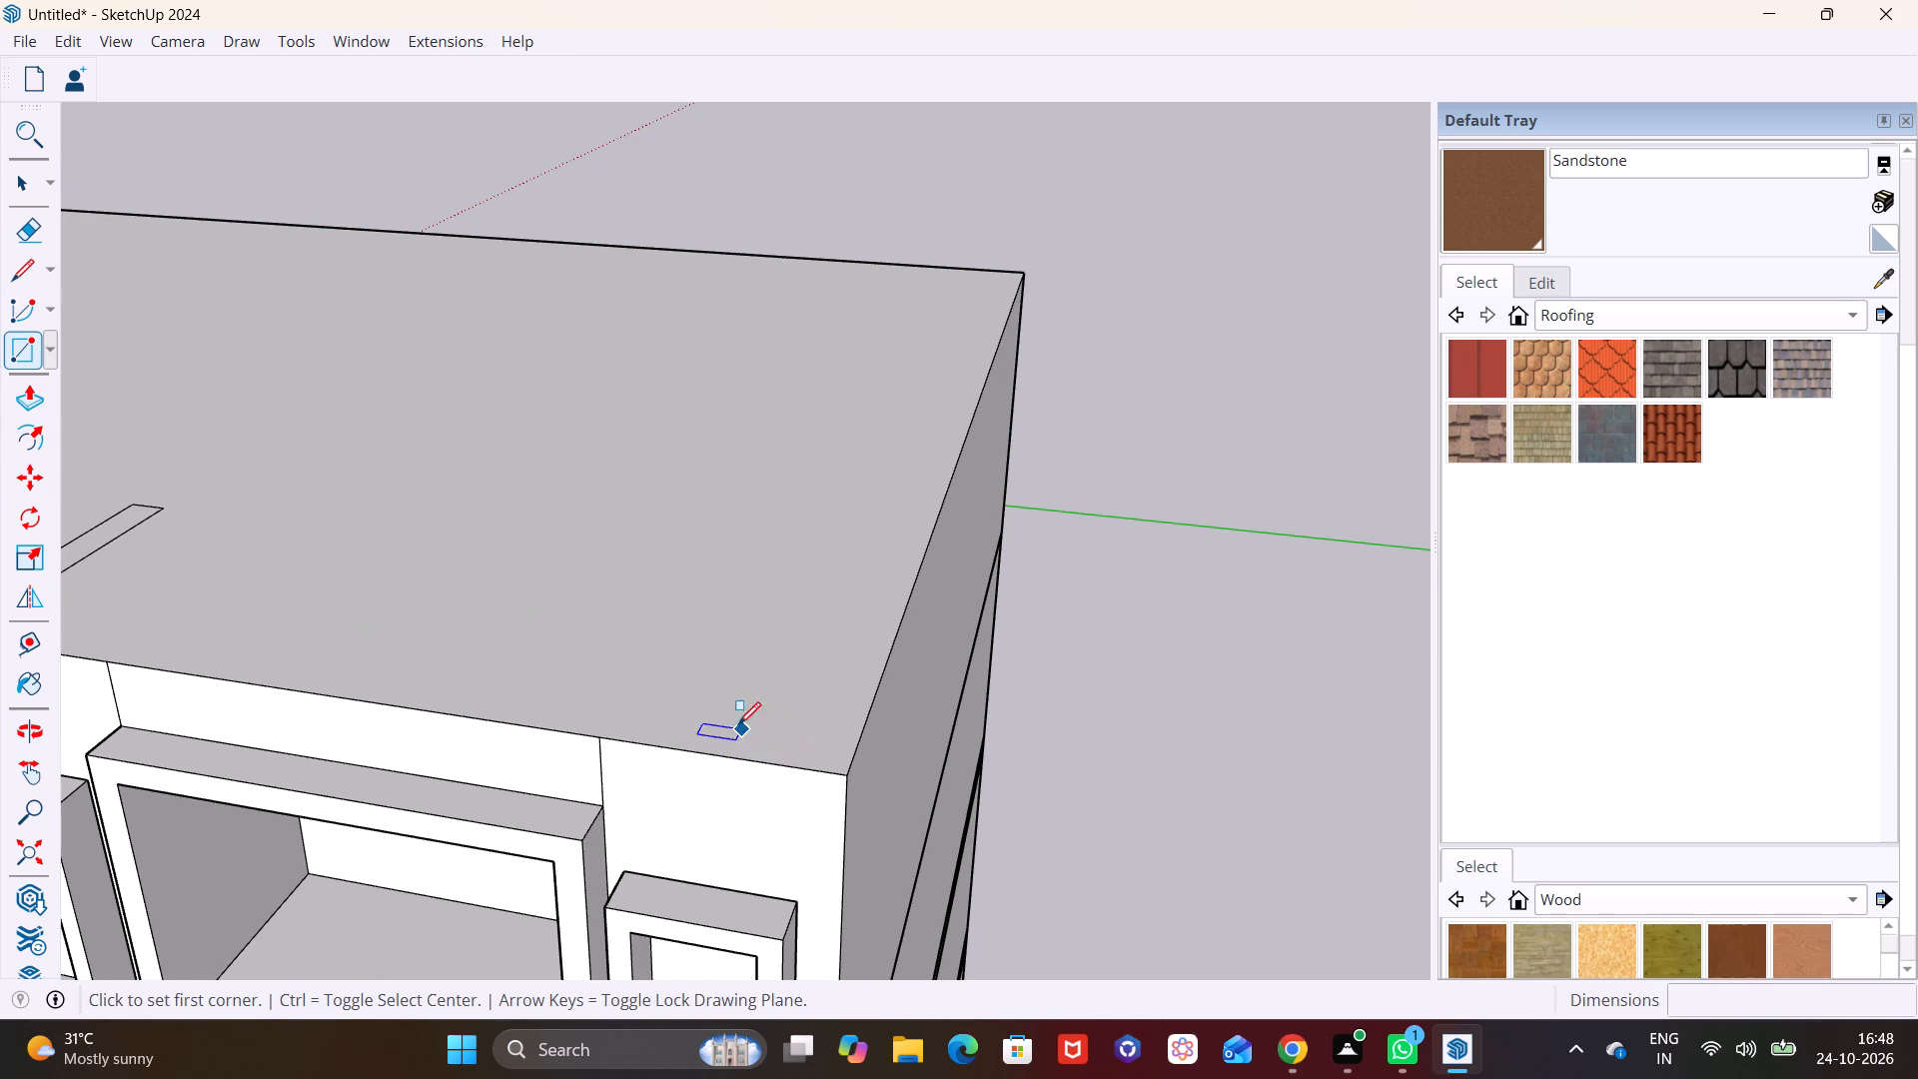
{"action": "left_click", "coordinate": [842, 771]}
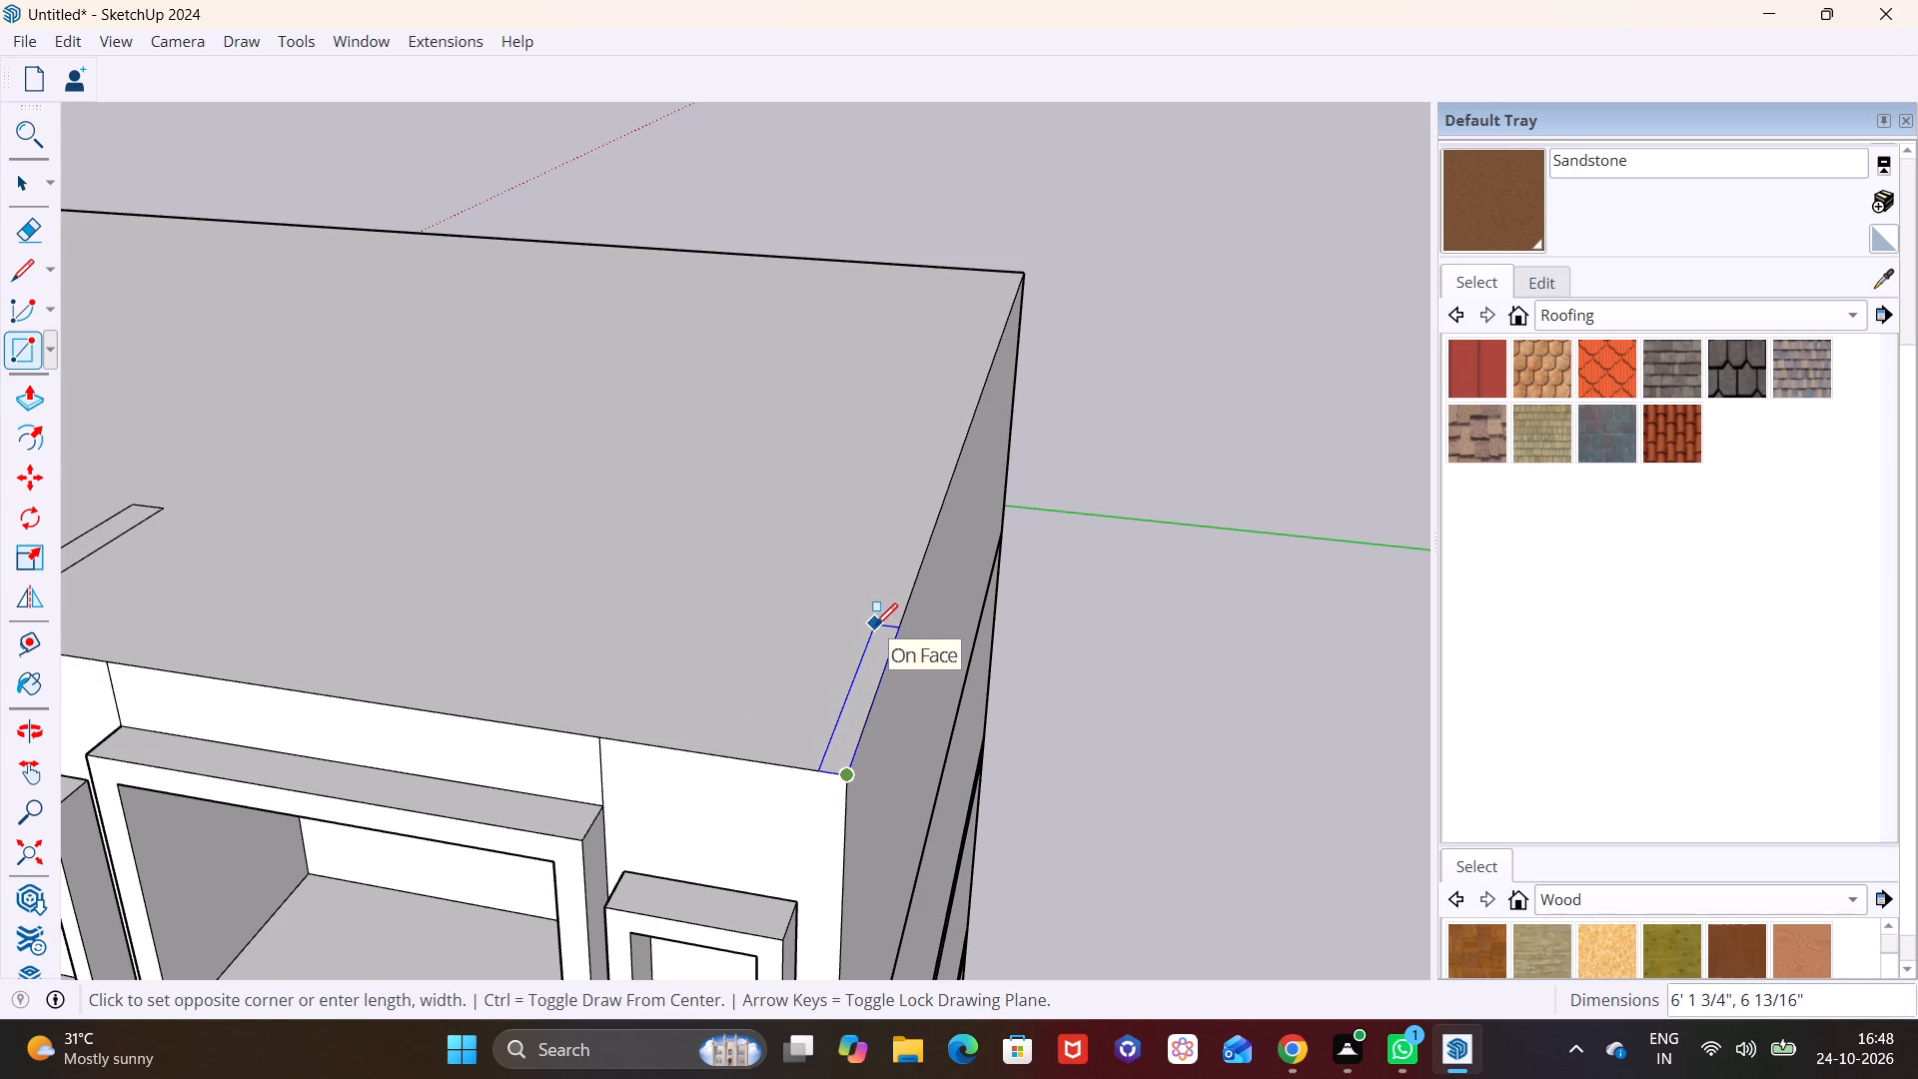
{"action": "left_click", "coordinate": [868, 626]}
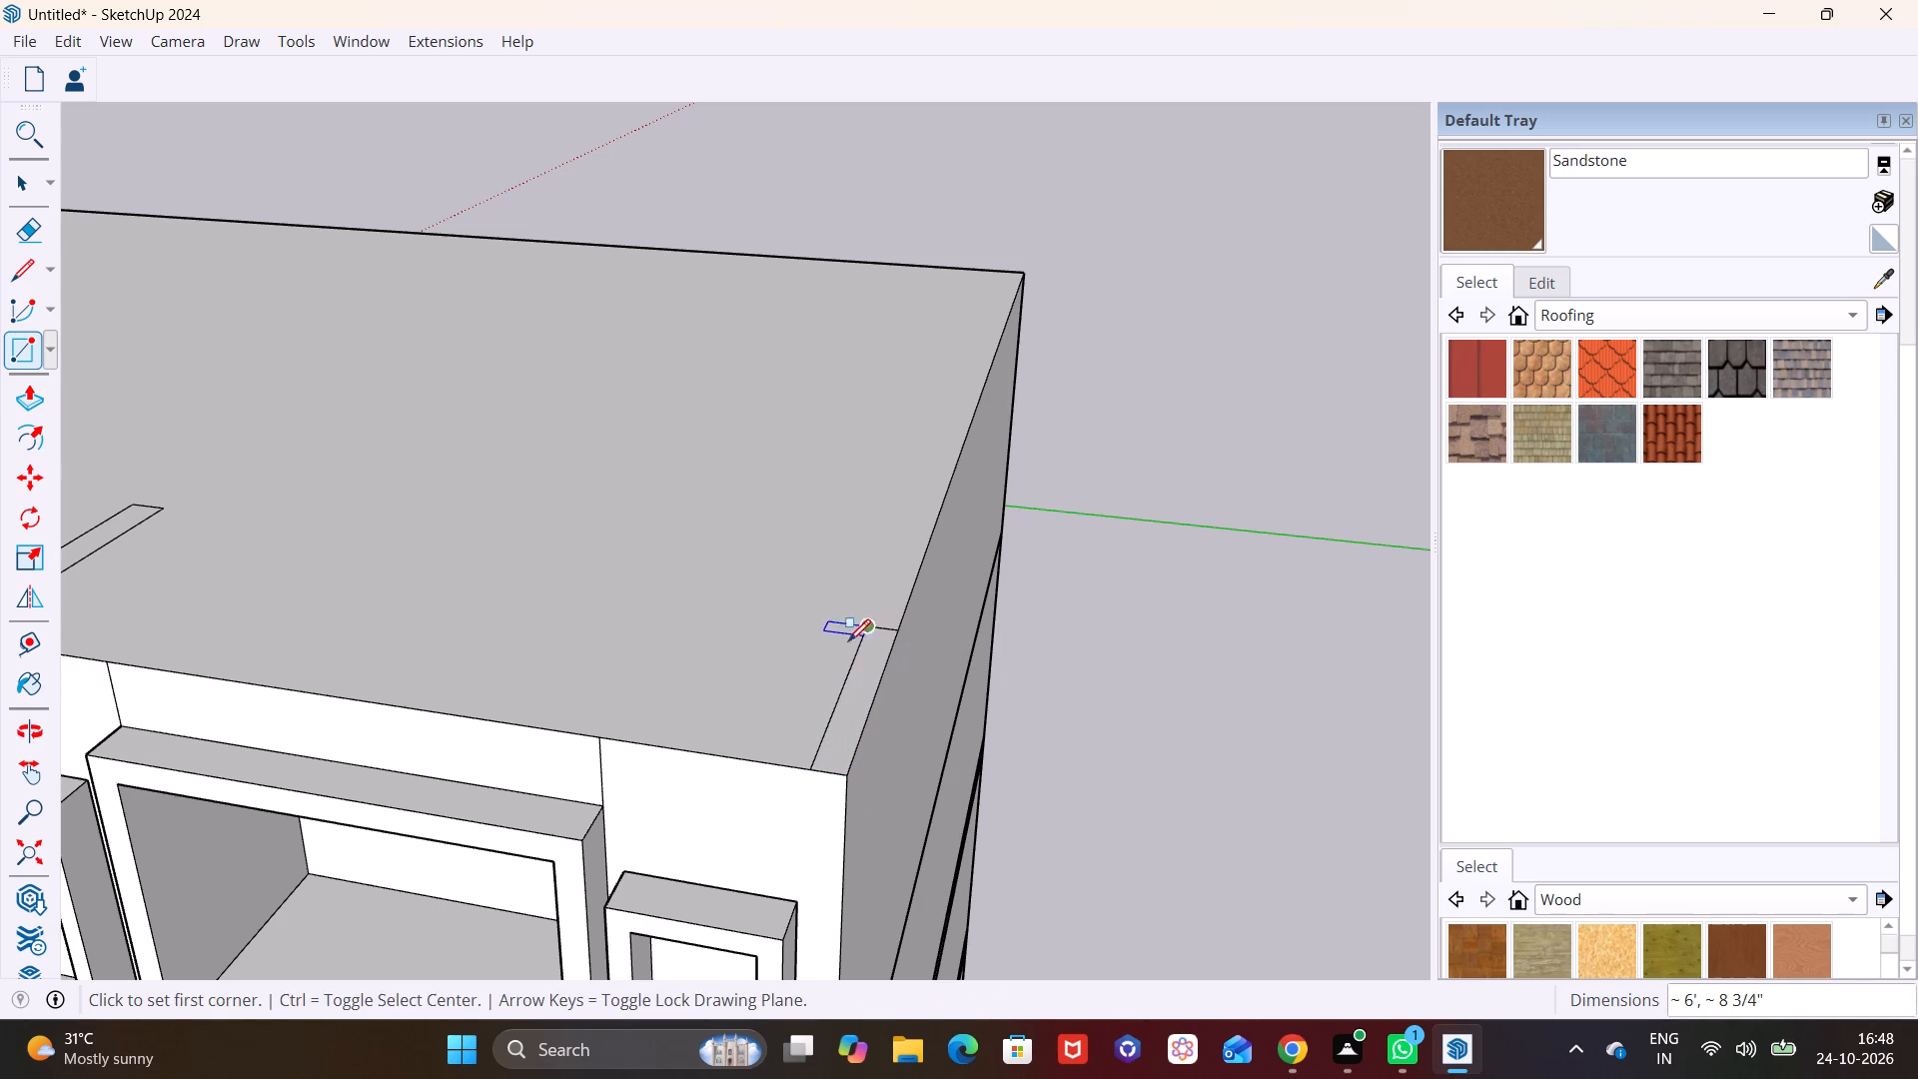
Push/Pull the front right corner rectangle upward about 4' 9 5/8" into a short wall.
{"action": "key", "text": "space"}
{"action": "left_click", "coordinate": [854, 677]}
{"action": "scroll", "coordinate": [838, 687], "scroll_direction": "down", "scroll_amount": 7}
{"action": "left_click", "coordinate": [20, 399]}
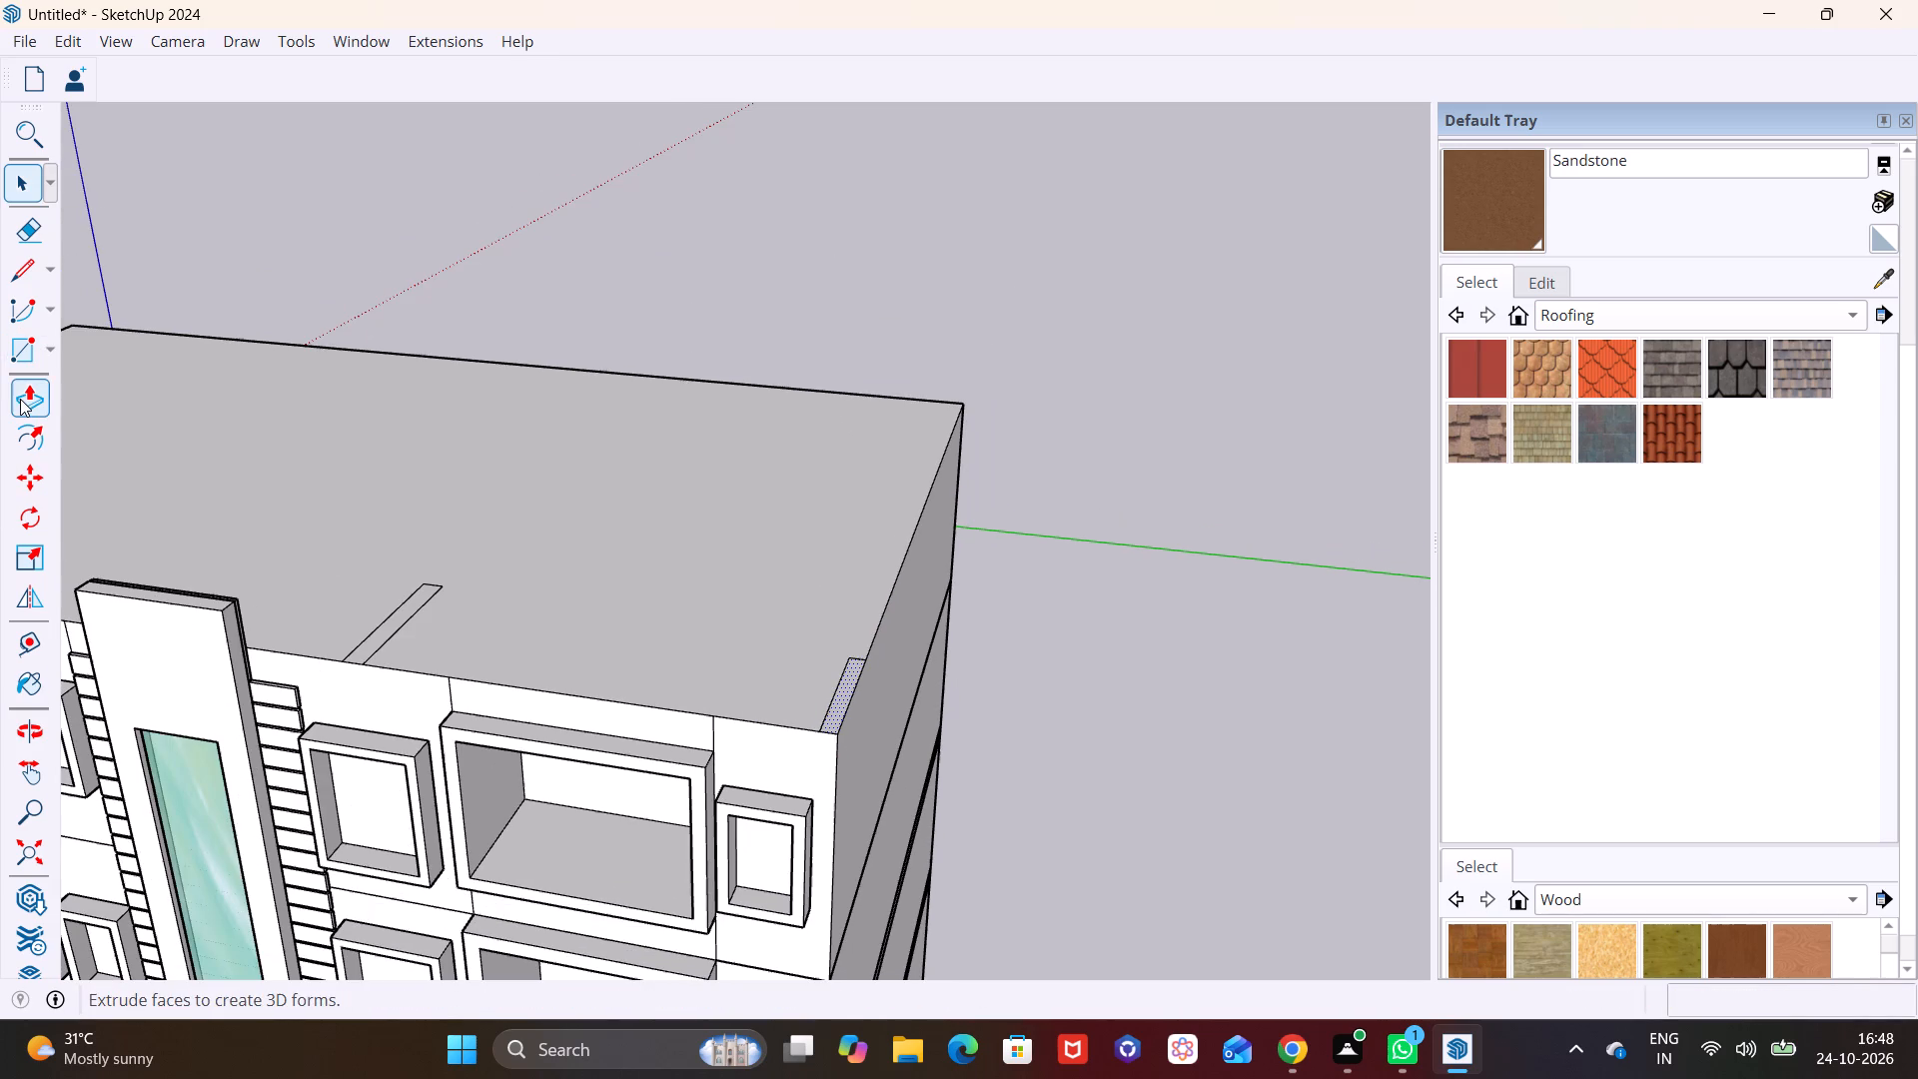
{"action": "left_click", "coordinate": [841, 698]}
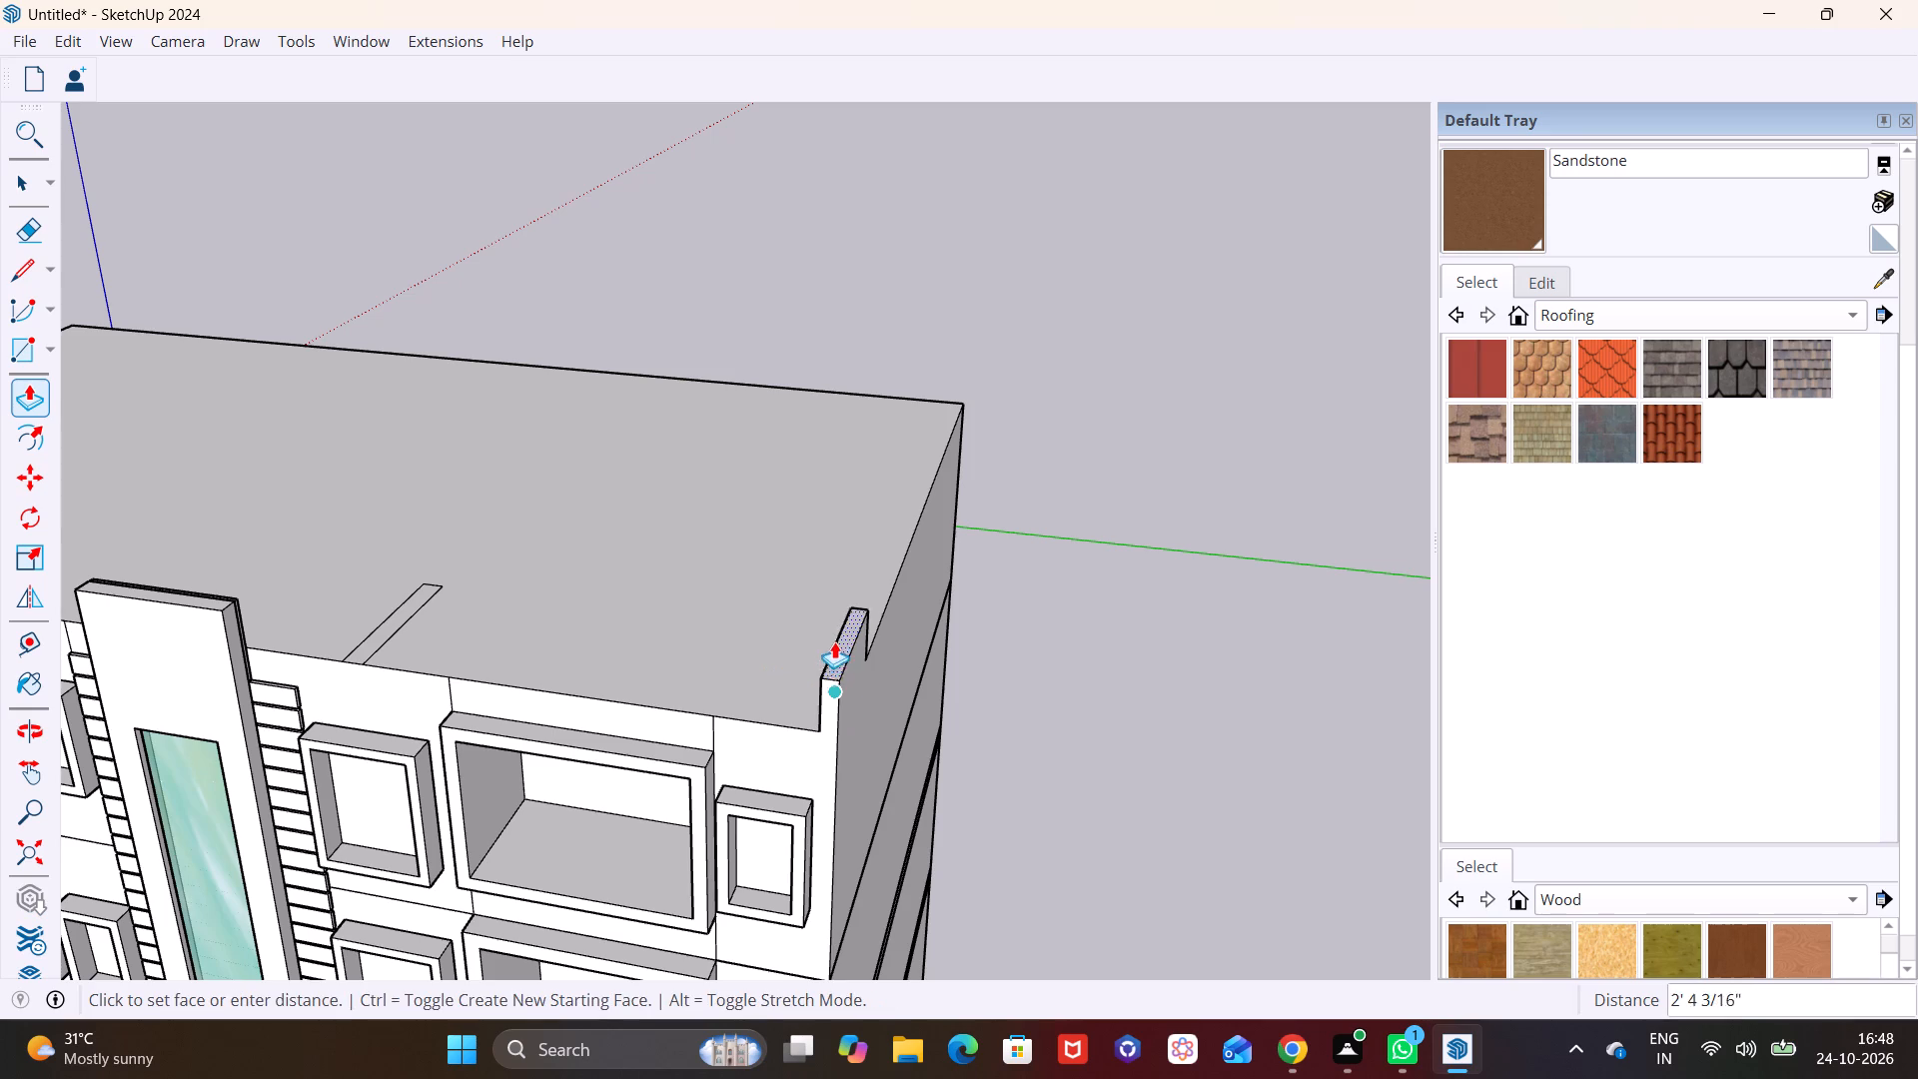
{"action": "left_click", "coordinate": [822, 590]}
{"action": "key", "text": "space"}
Push/Pull the roof rectangle beside the central panel up 4' 9 5/8", level with the top of the corner wall.
{"action": "left_click", "coordinate": [395, 618]}
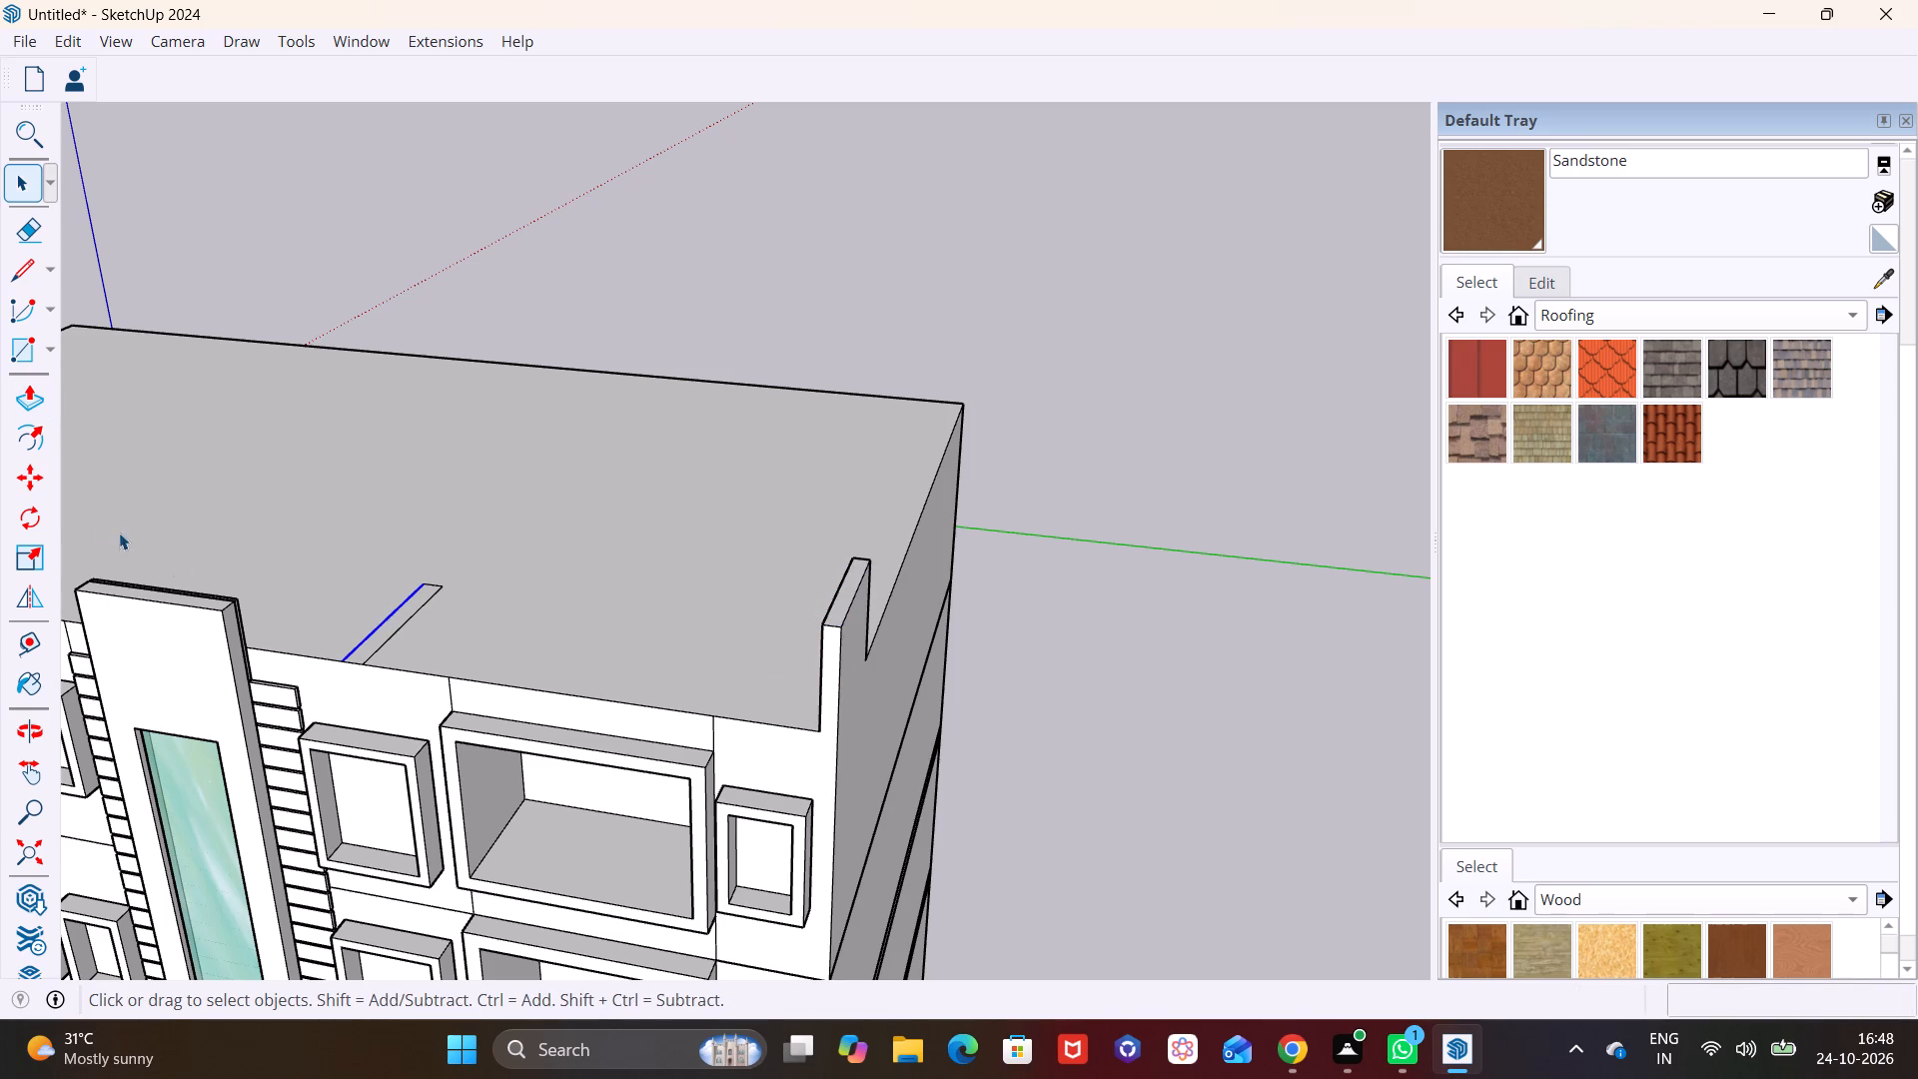
{"action": "left_click", "coordinate": [380, 634]}
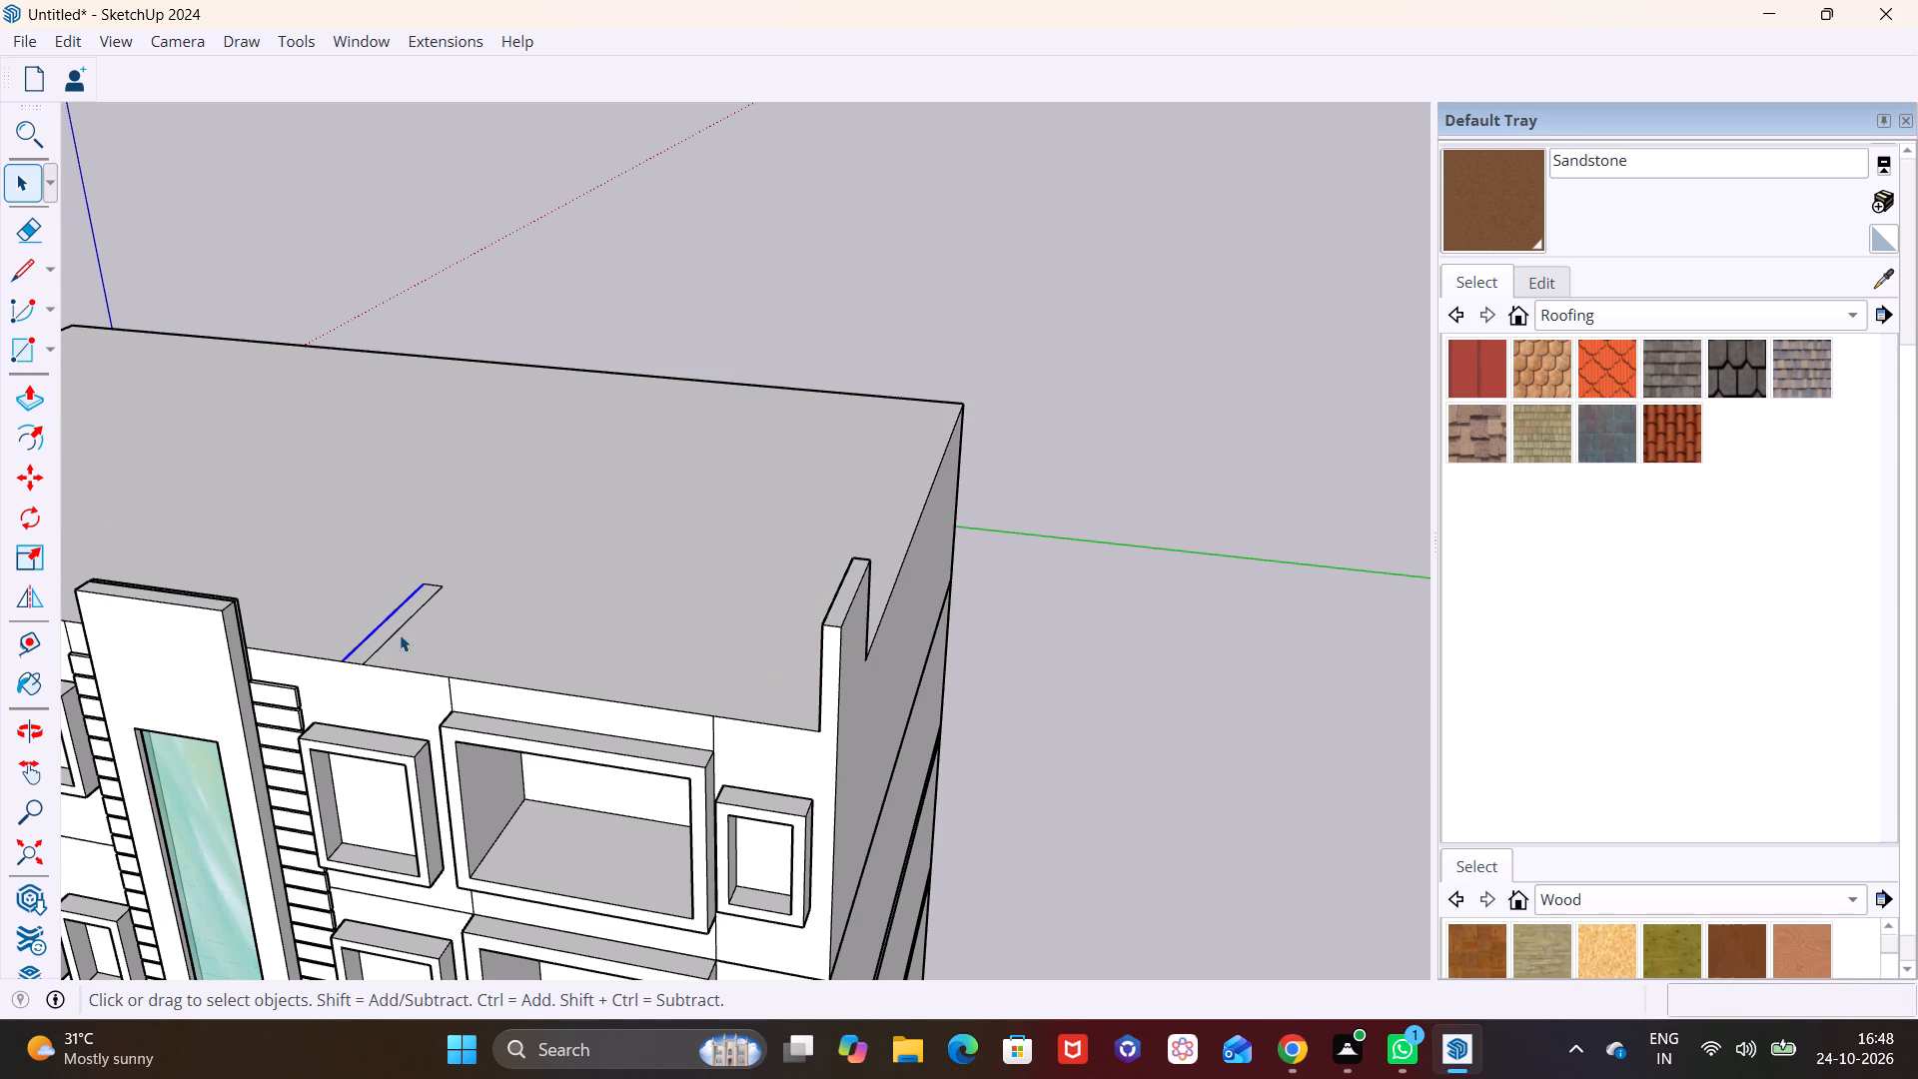
{"action": "left_click", "coordinate": [400, 634]}
{"action": "left_click", "coordinate": [398, 624]}
{"action": "scroll", "coordinate": [387, 616], "scroll_direction": "up", "scroll_amount": 3}
{"action": "left_click", "coordinate": [30, 401]}
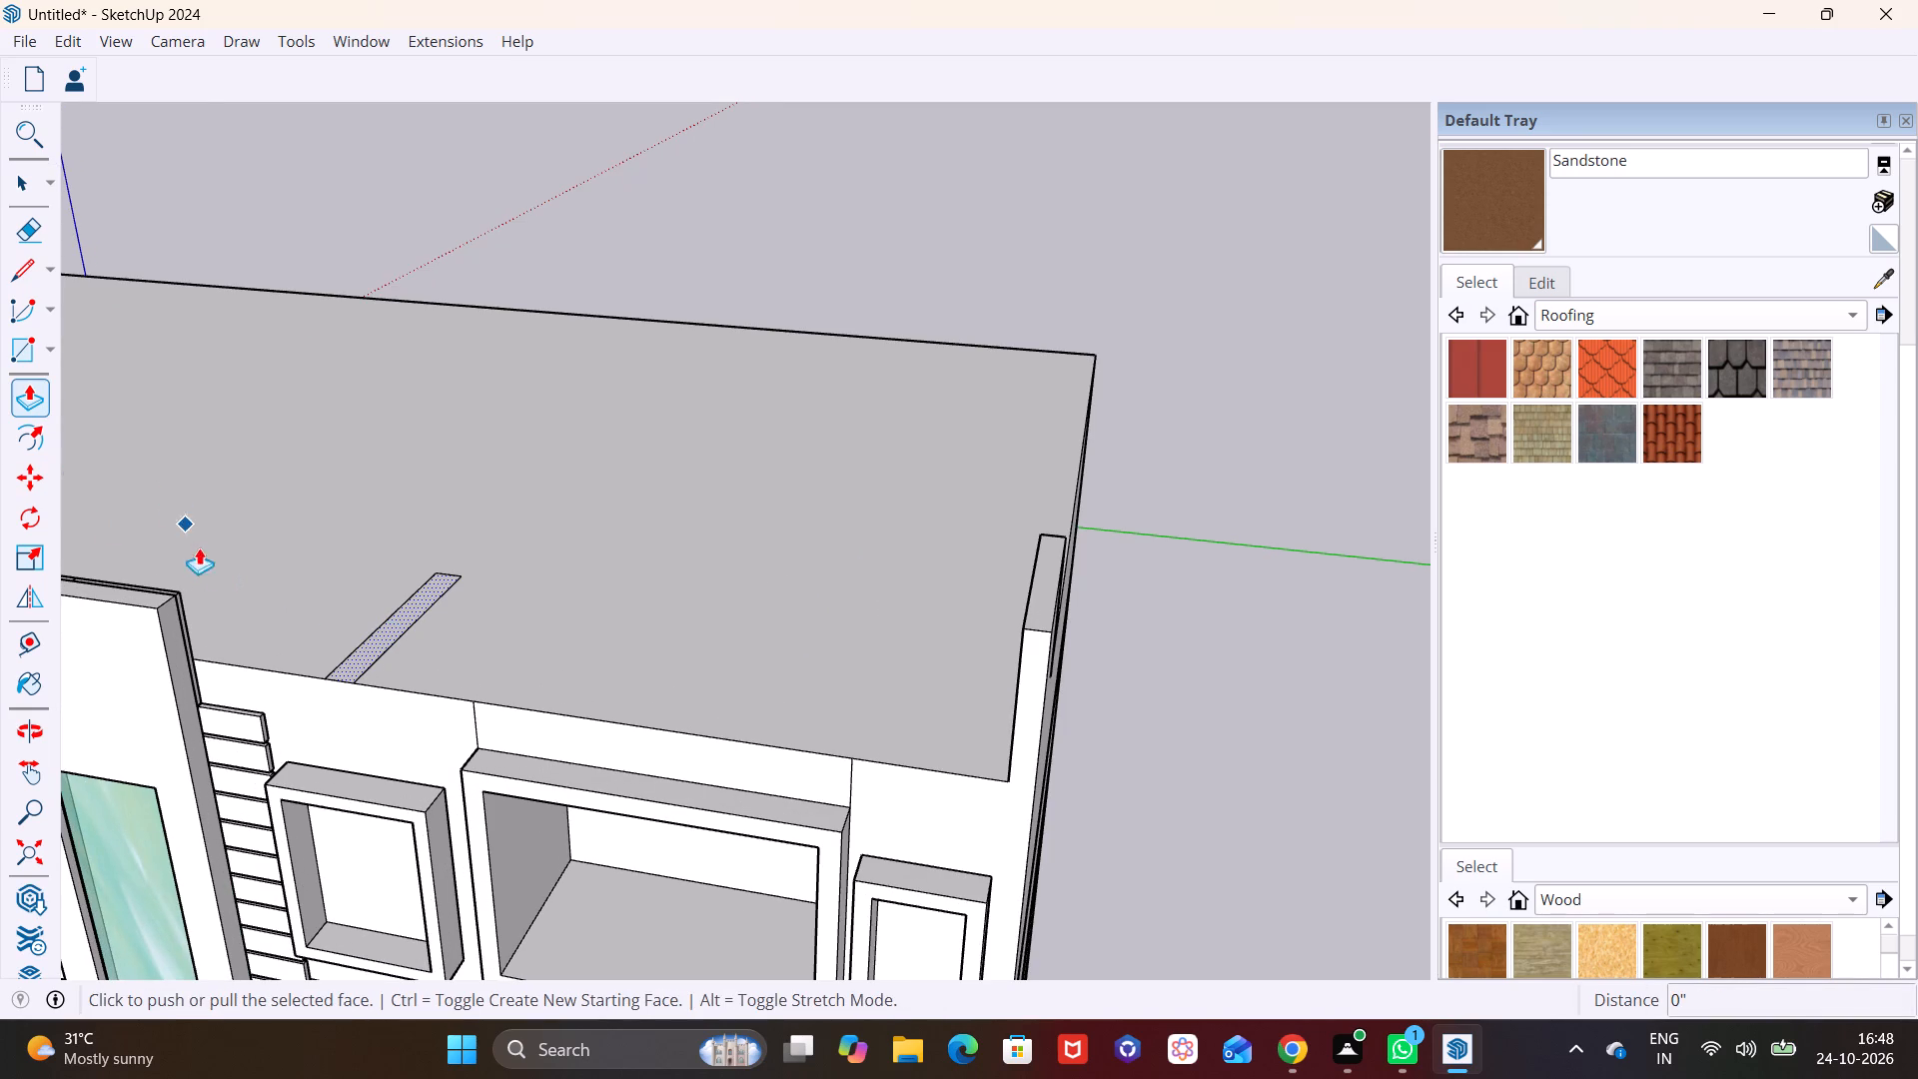
{"action": "left_click", "coordinate": [390, 629]}
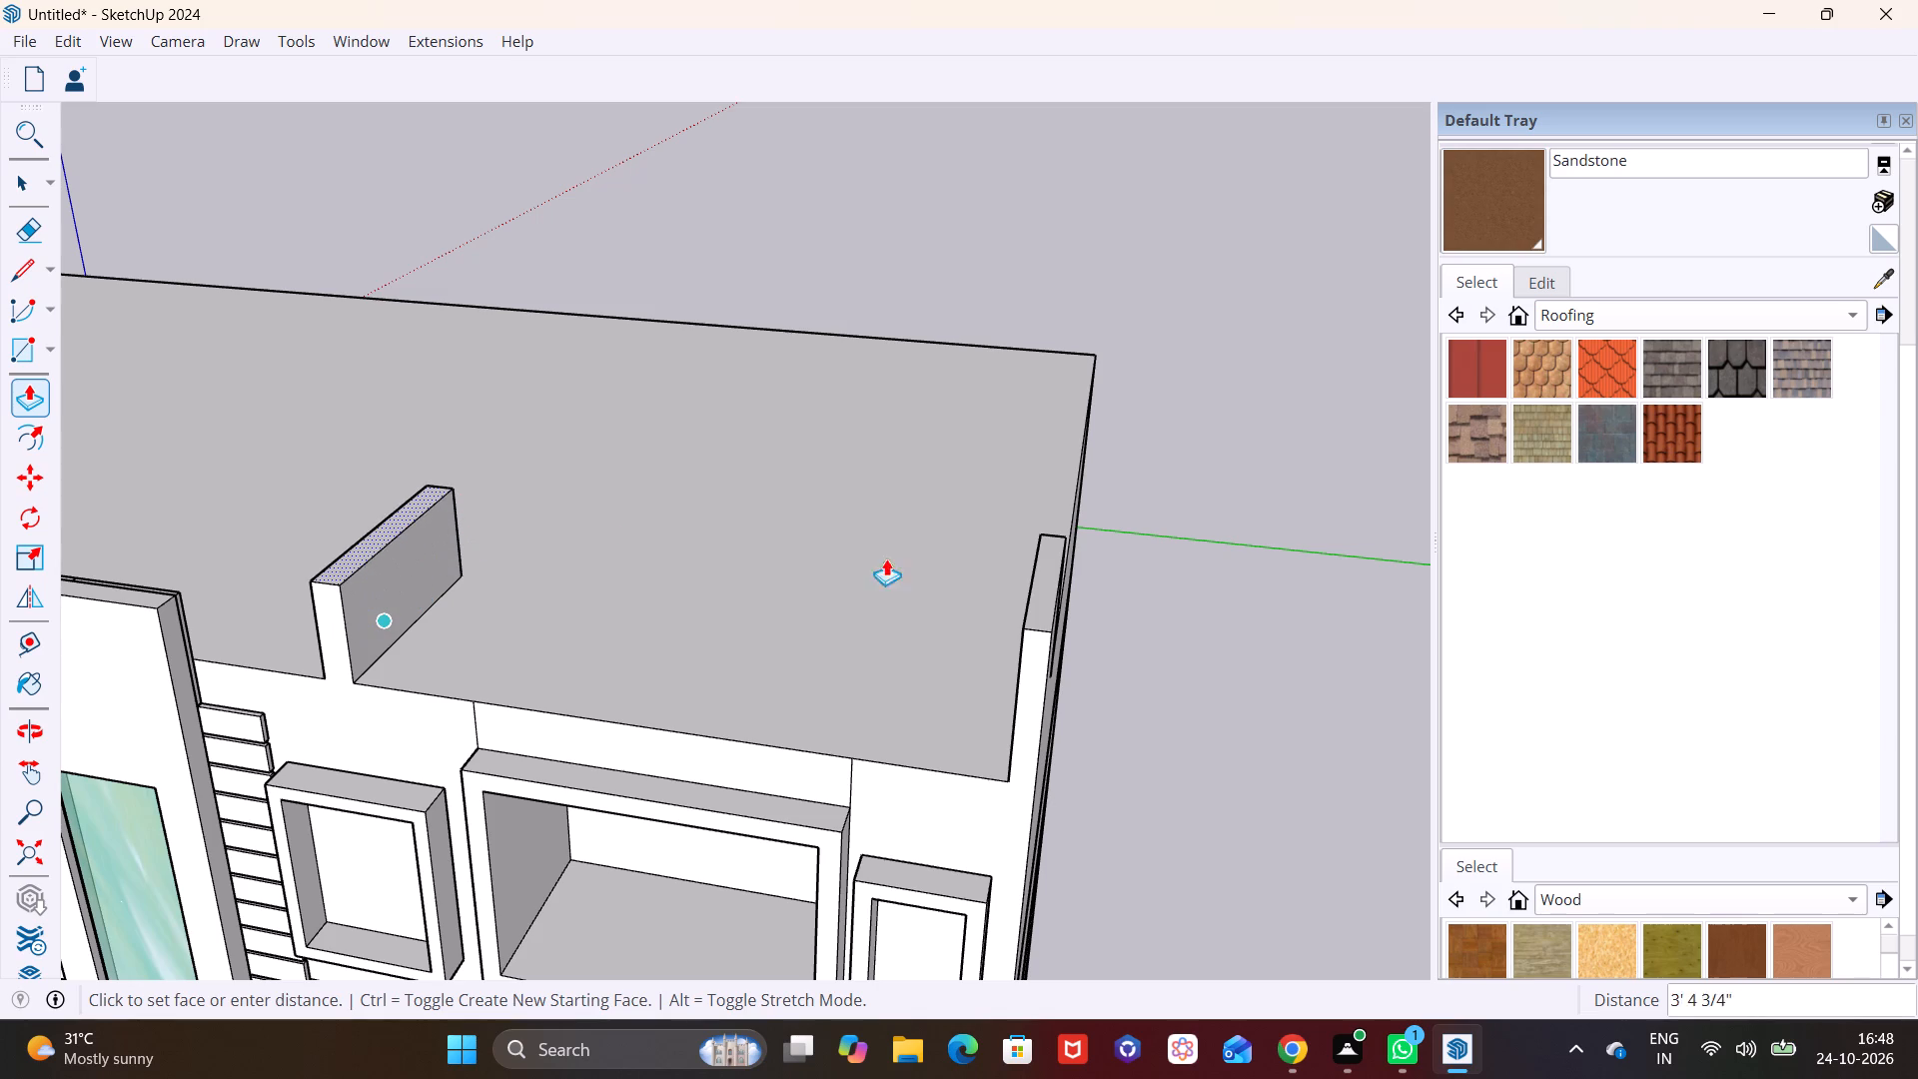
{"action": "left_click", "coordinate": [1042, 590]}
Examine the two new roof walls against the whole front facade.
{"action": "scroll", "coordinate": [738, 679], "scroll_direction": "down", "scroll_amount": 6}
{"action": "middle_click_drag", "start_coordinate": [864, 511], "coordinate": [870, 501]}
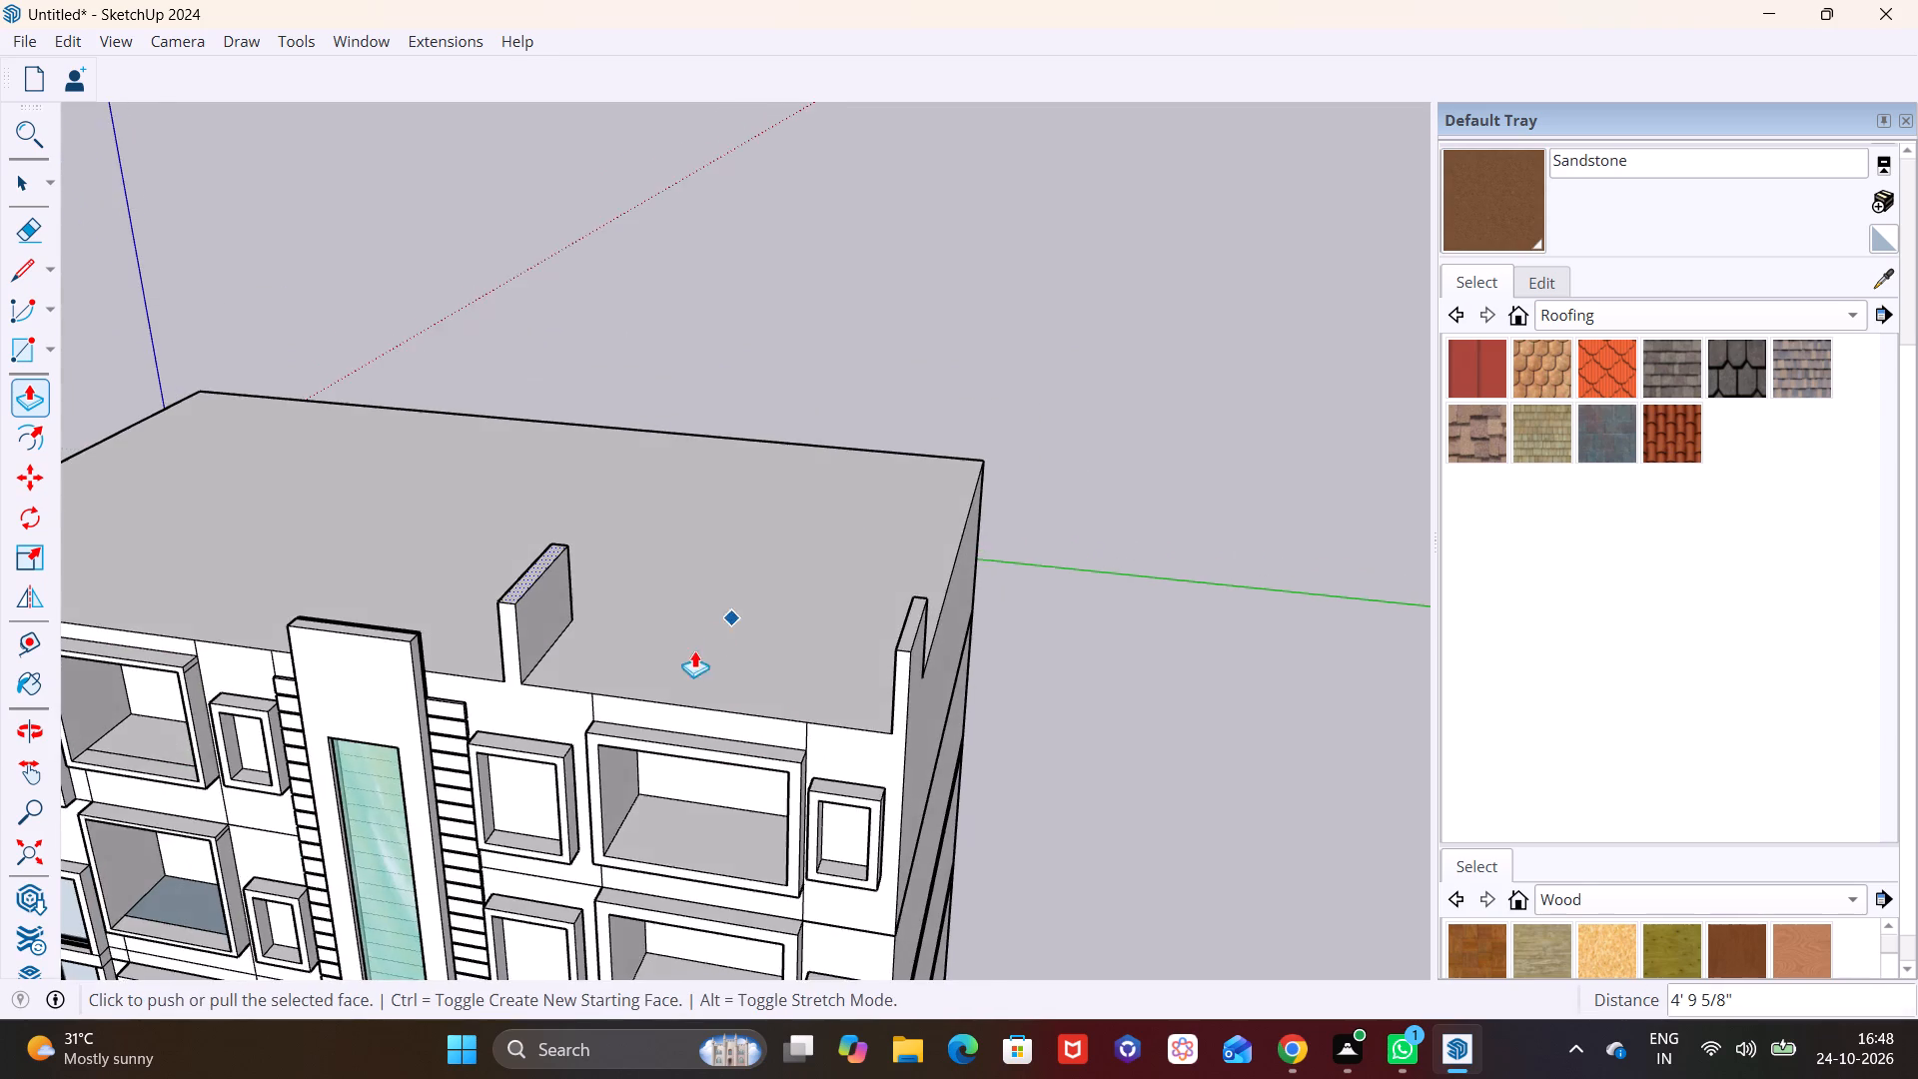
{"action": "middle_click_drag", "start_coordinate": [680, 681], "coordinate": [849, 381]}
{"action": "scroll", "coordinate": [849, 381], "scroll_direction": "up", "scroll_amount": 1}
{"action": "scroll", "coordinate": [826, 436], "scroll_direction": "down", "scroll_amount": 6}
{"action": "middle_click_drag", "start_coordinate": [787, 479], "coordinate": [601, 565]}
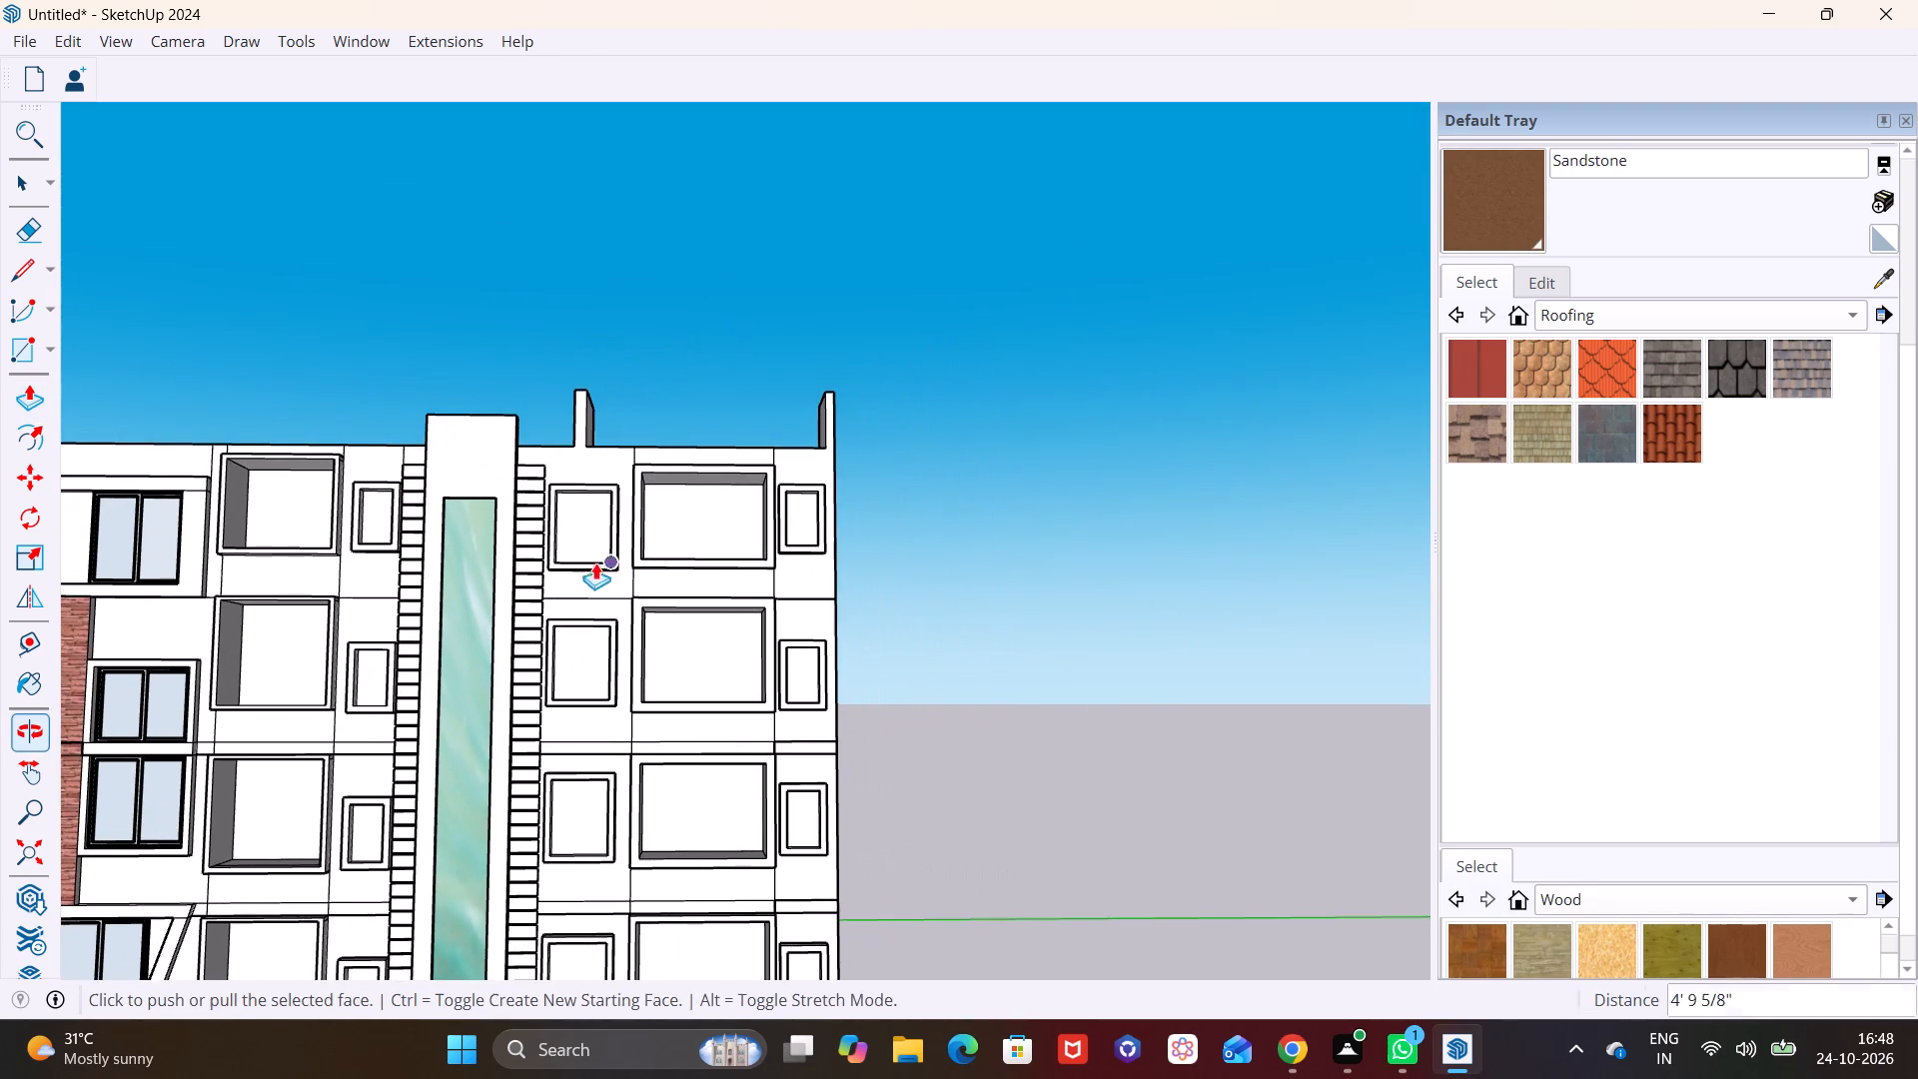
{"action": "scroll", "coordinate": [565, 522], "scroll_direction": "down", "scroll_amount": 2}
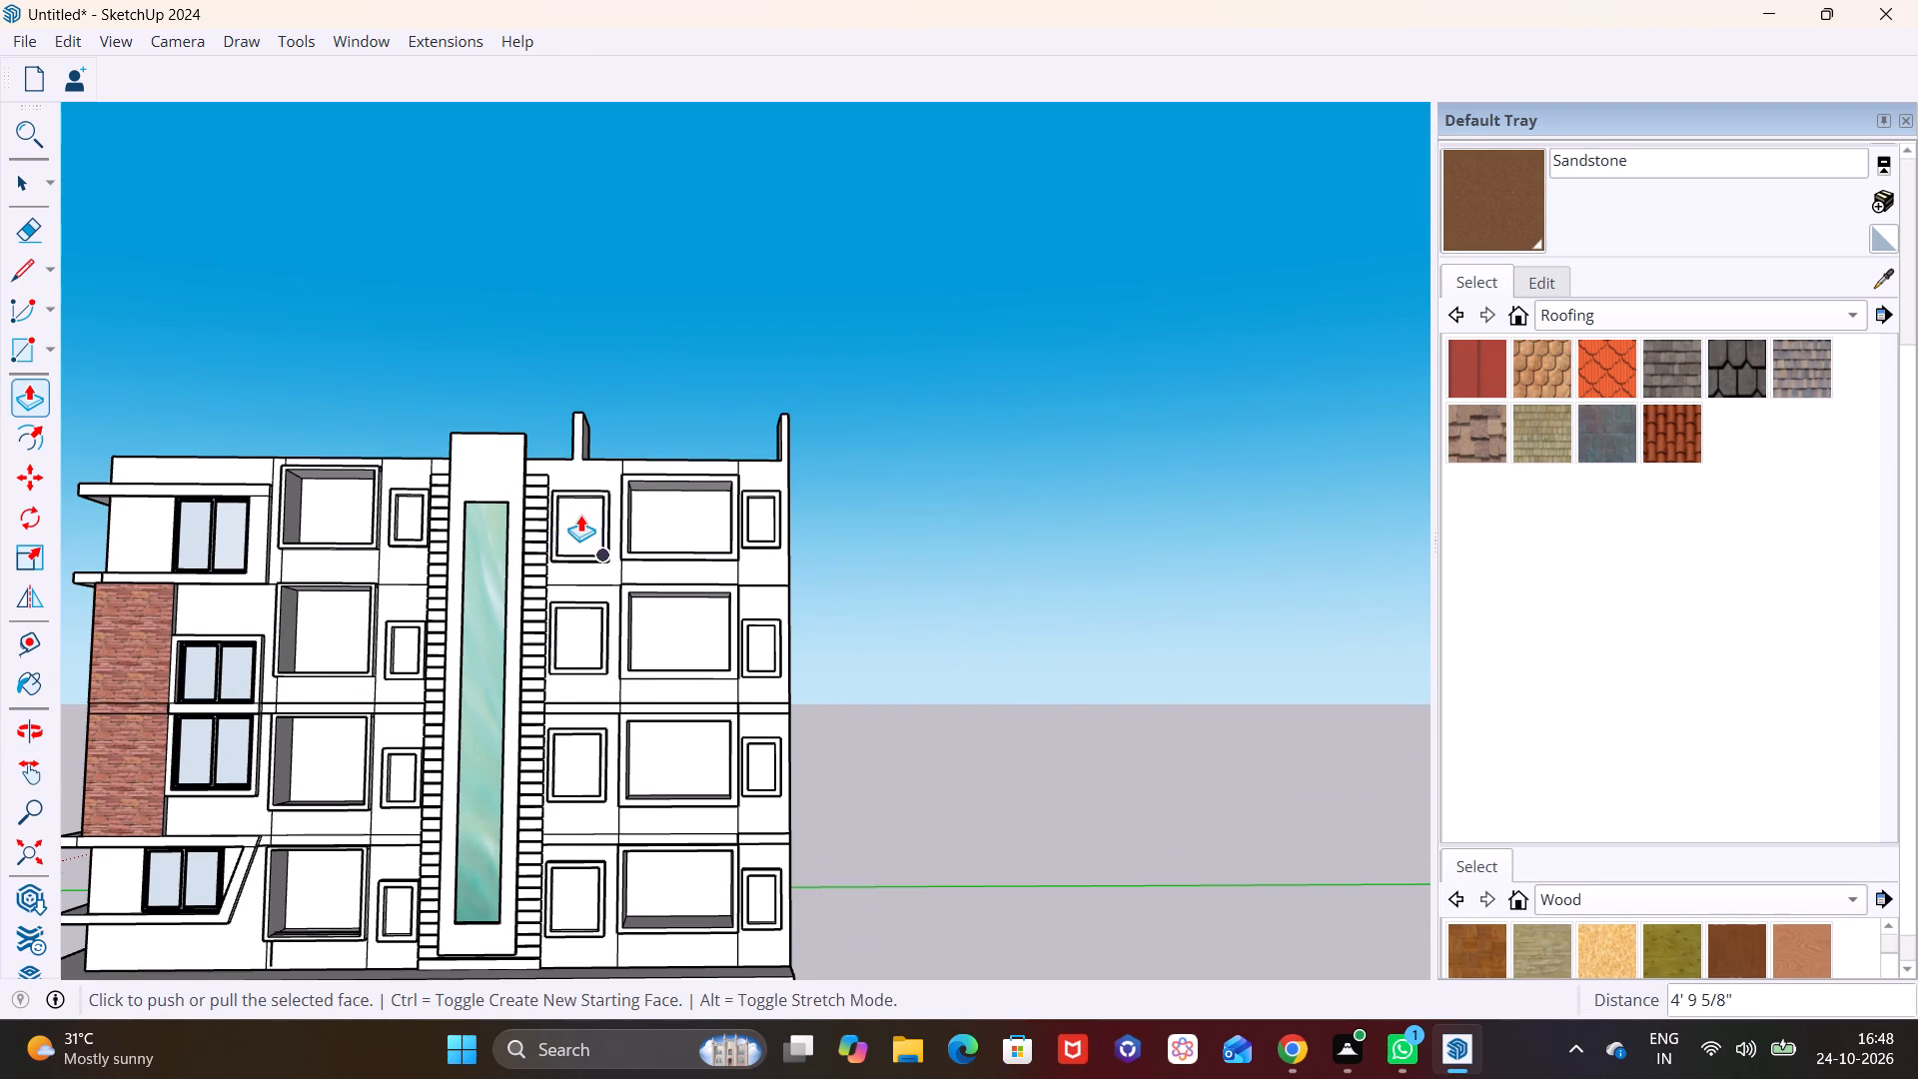
{"action": "scroll", "coordinate": [580, 515], "scroll_direction": "down", "scroll_amount": 1}
{"action": "middle_click_drag", "start_coordinate": [574, 522], "coordinate": [540, 454]}
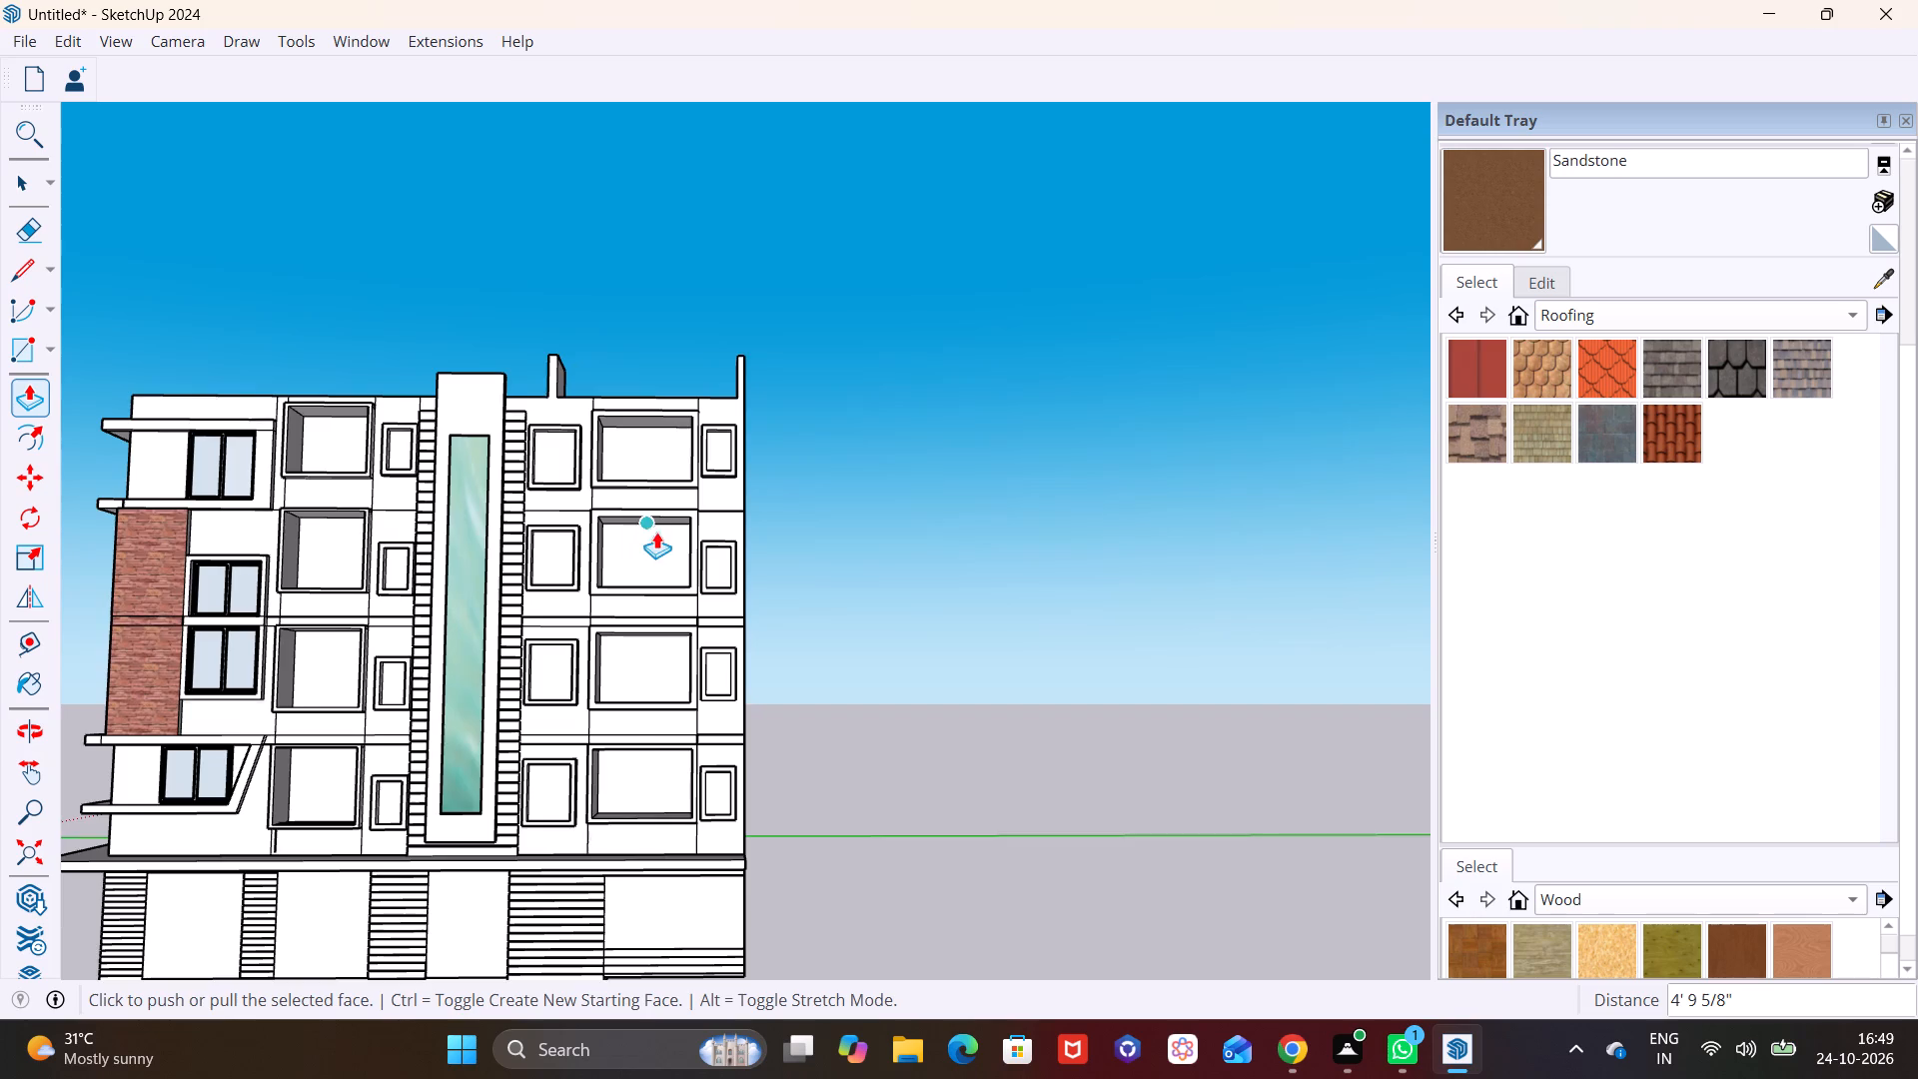
Push/Pull the right side wall of the first upper floor, just above the ground-floor slab, outward 3' 4 3/4".
{"action": "scroll", "coordinate": [656, 536], "scroll_direction": "down", "scroll_amount": 5}
{"action": "middle_click_drag", "start_coordinate": [657, 551], "coordinate": [525, 449], "text": "shift"}
{"action": "middle_click_drag", "start_coordinate": [536, 570], "coordinate": [328, 578]}
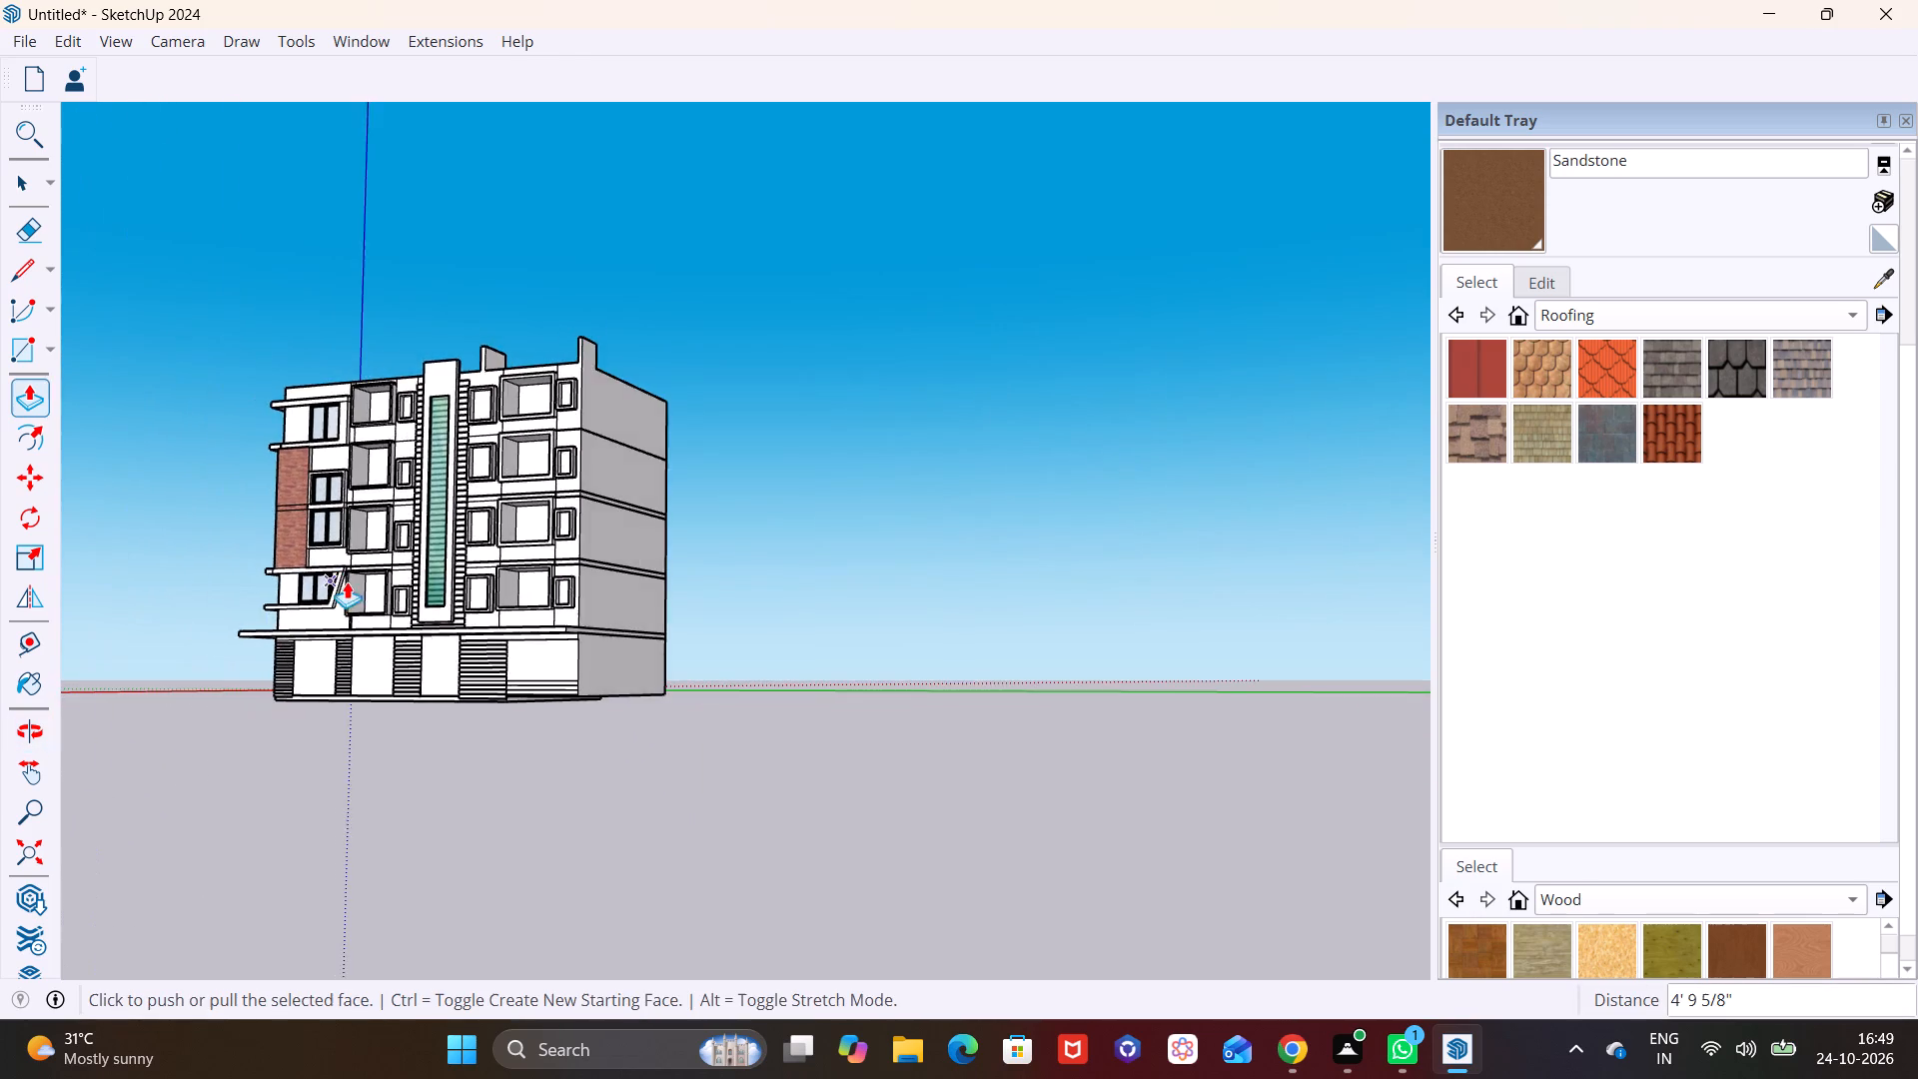
{"action": "scroll", "coordinate": [599, 581], "scroll_direction": "up", "scroll_amount": 14}
{"action": "key", "text": "space"}
{"action": "left_click", "coordinate": [583, 602]}
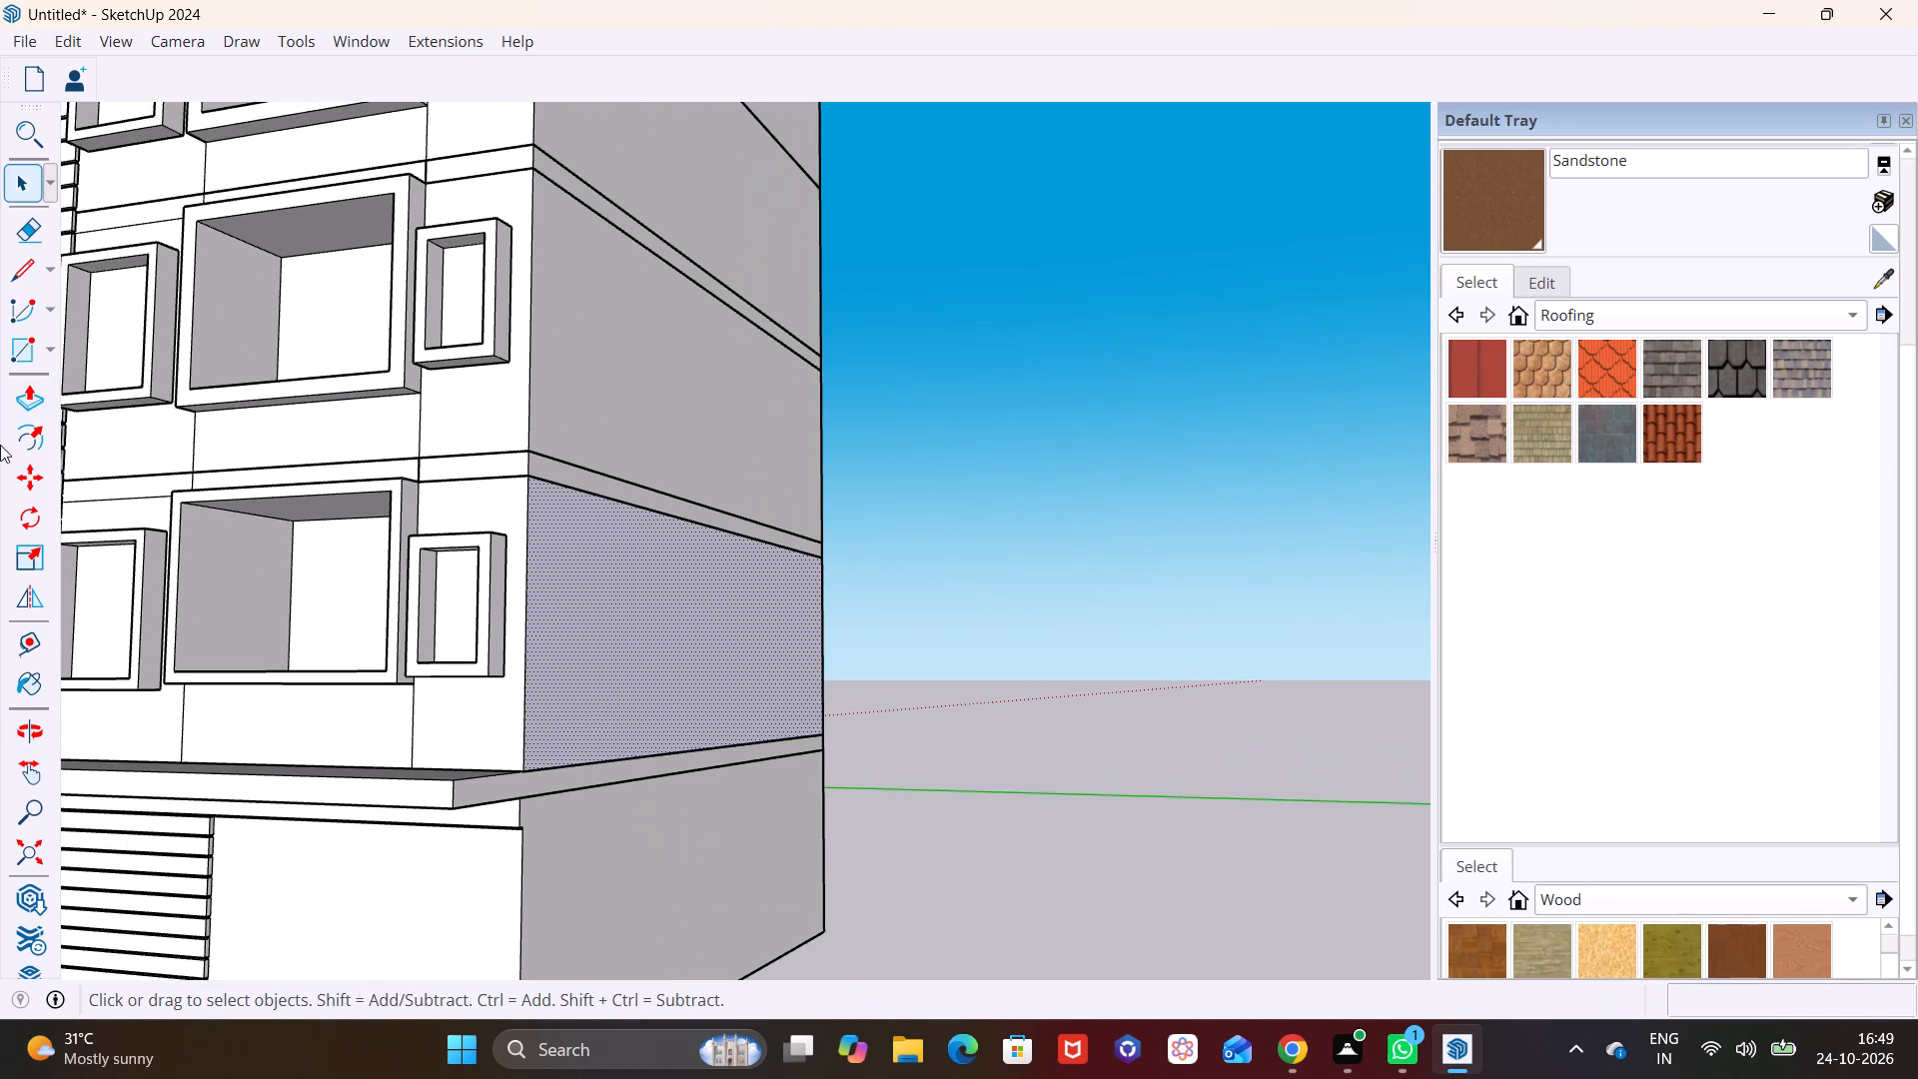
{"action": "left_click", "coordinate": [35, 401]}
{"action": "left_click", "coordinate": [614, 583]}
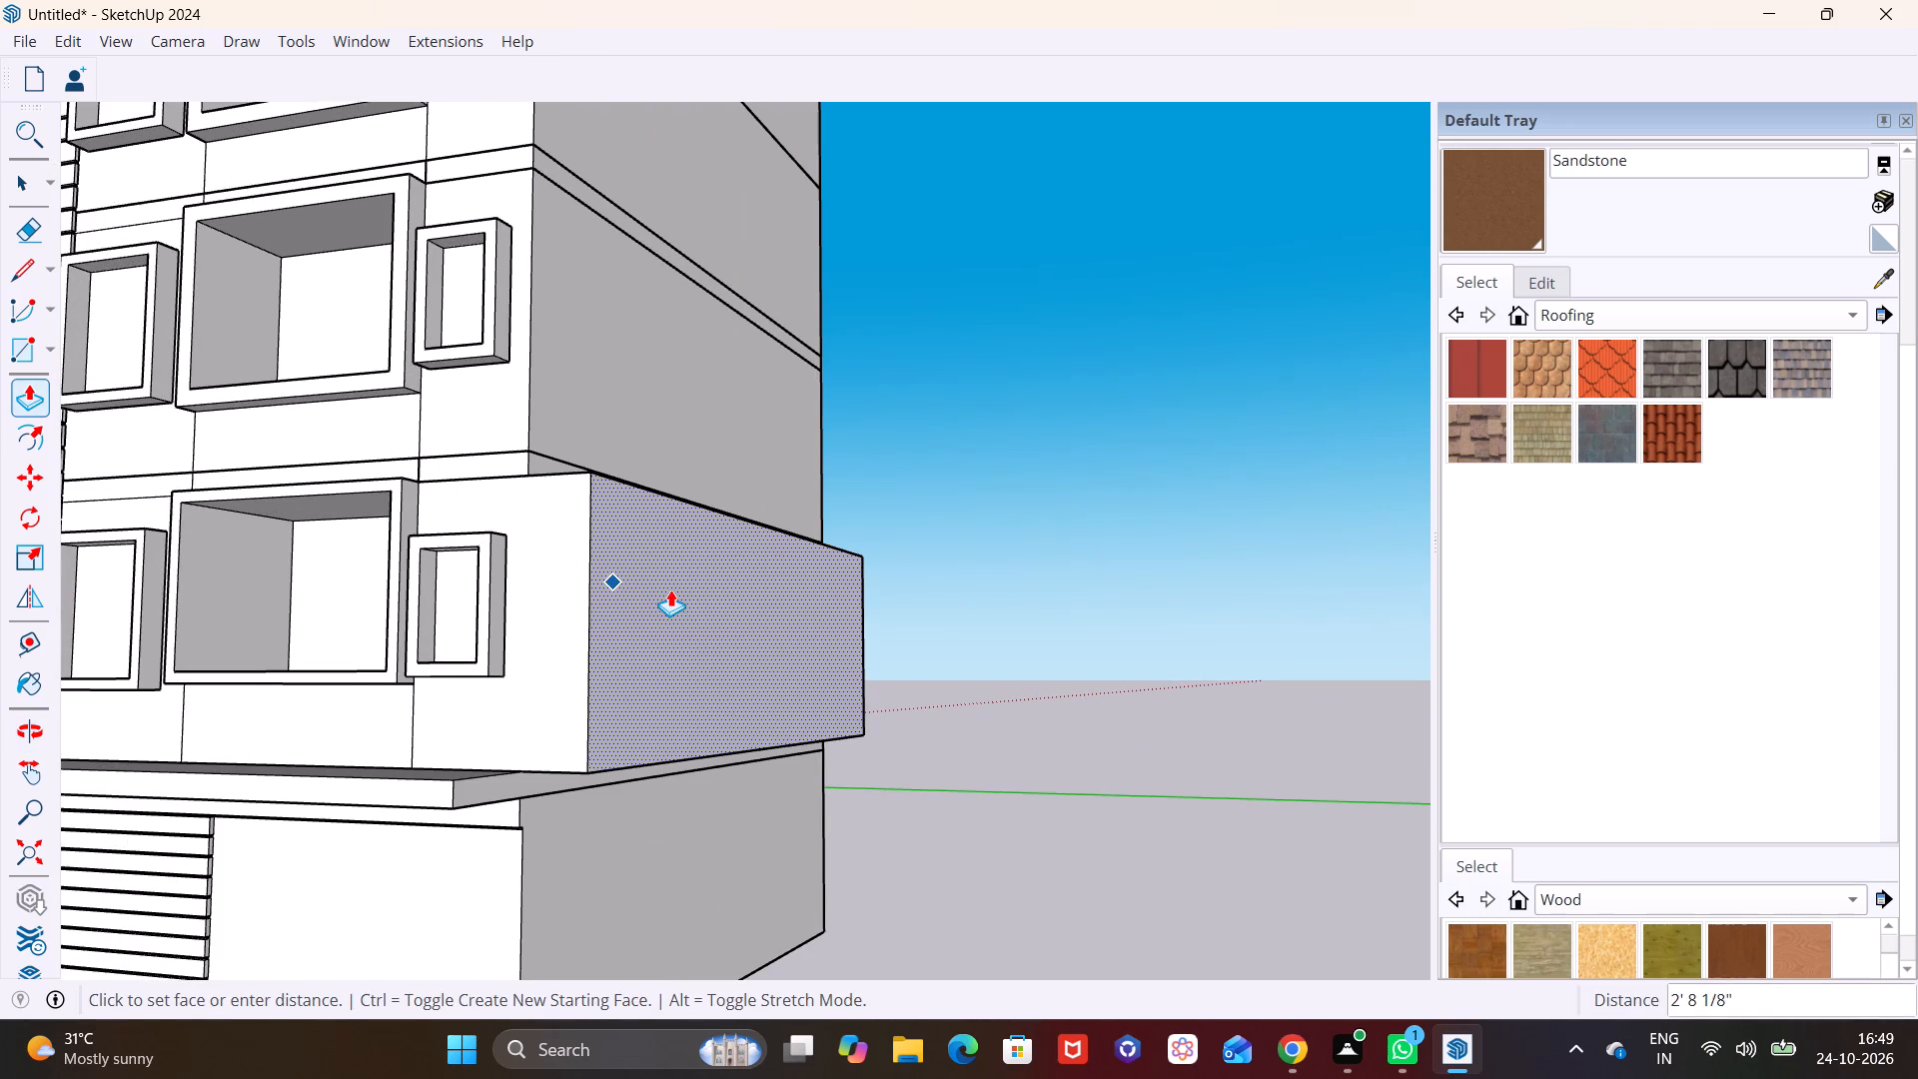
{"action": "left_click", "coordinate": [684, 589]}
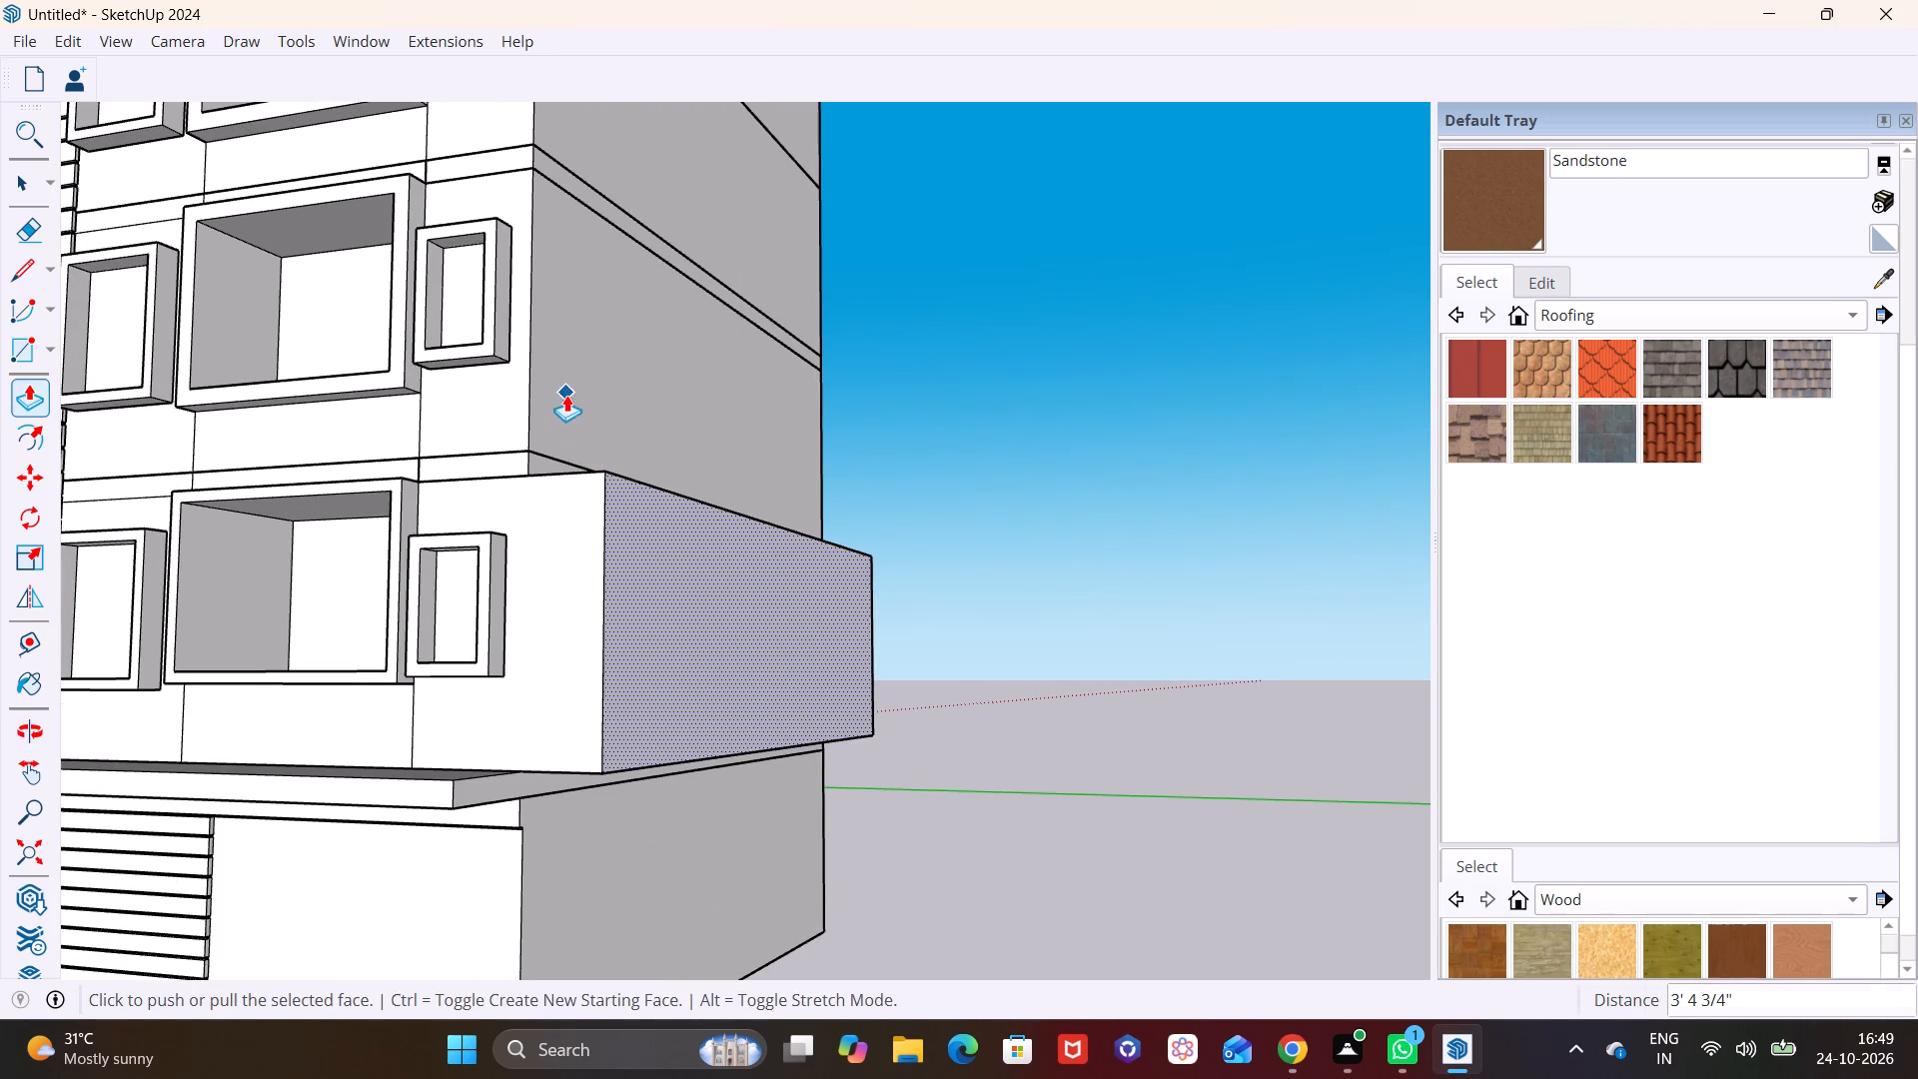
Extend the slab band above the first upper floor outward on the right side, flush with the extended wall below.
{"action": "middle_click_drag", "start_coordinate": [566, 395], "coordinate": [539, 608], "text": "shift"}
{"action": "key", "text": "space"}
{"action": "left_click", "coordinate": [564, 612]}
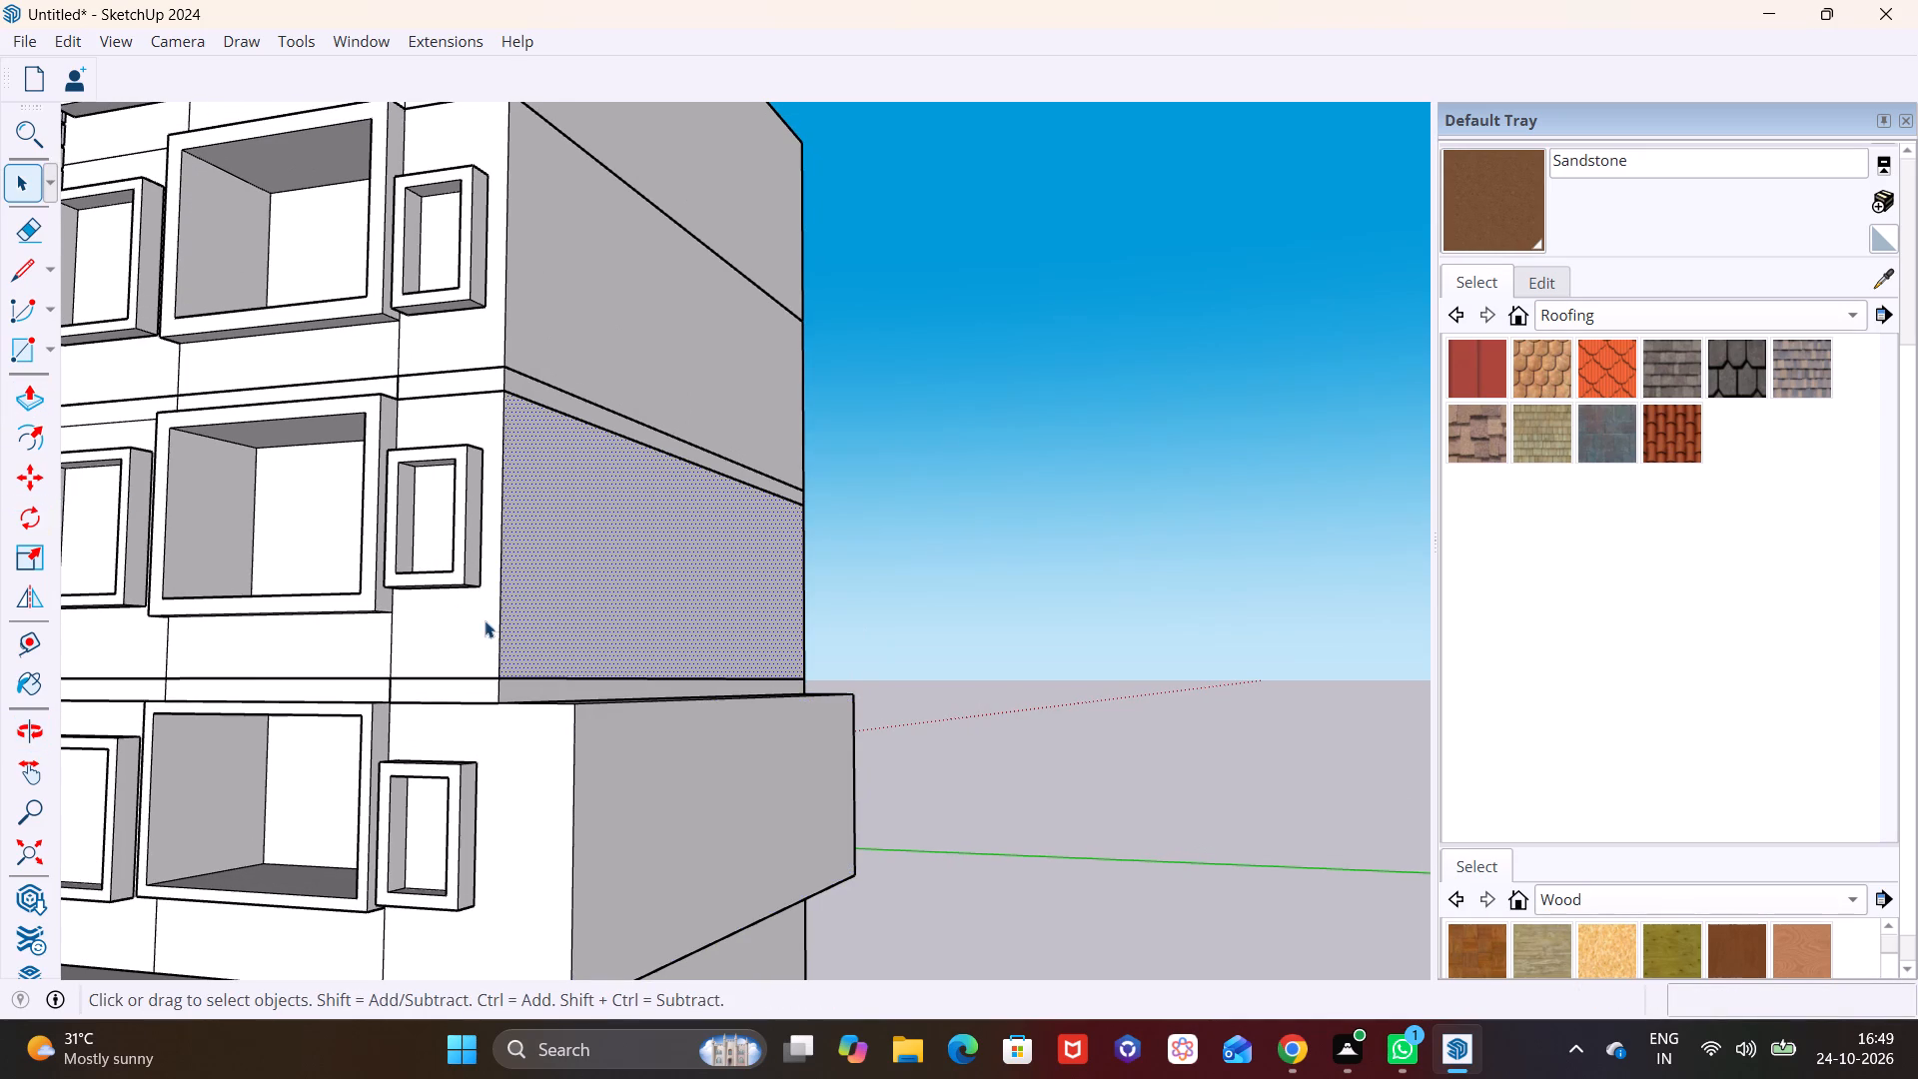
{"action": "scroll", "coordinate": [563, 660], "scroll_direction": "up", "scroll_amount": 6}
{"action": "triple_click", "coordinate": [524, 708]}
{"action": "left_click_drag", "start_coordinate": [462, 706], "coordinate": [472, 704]}
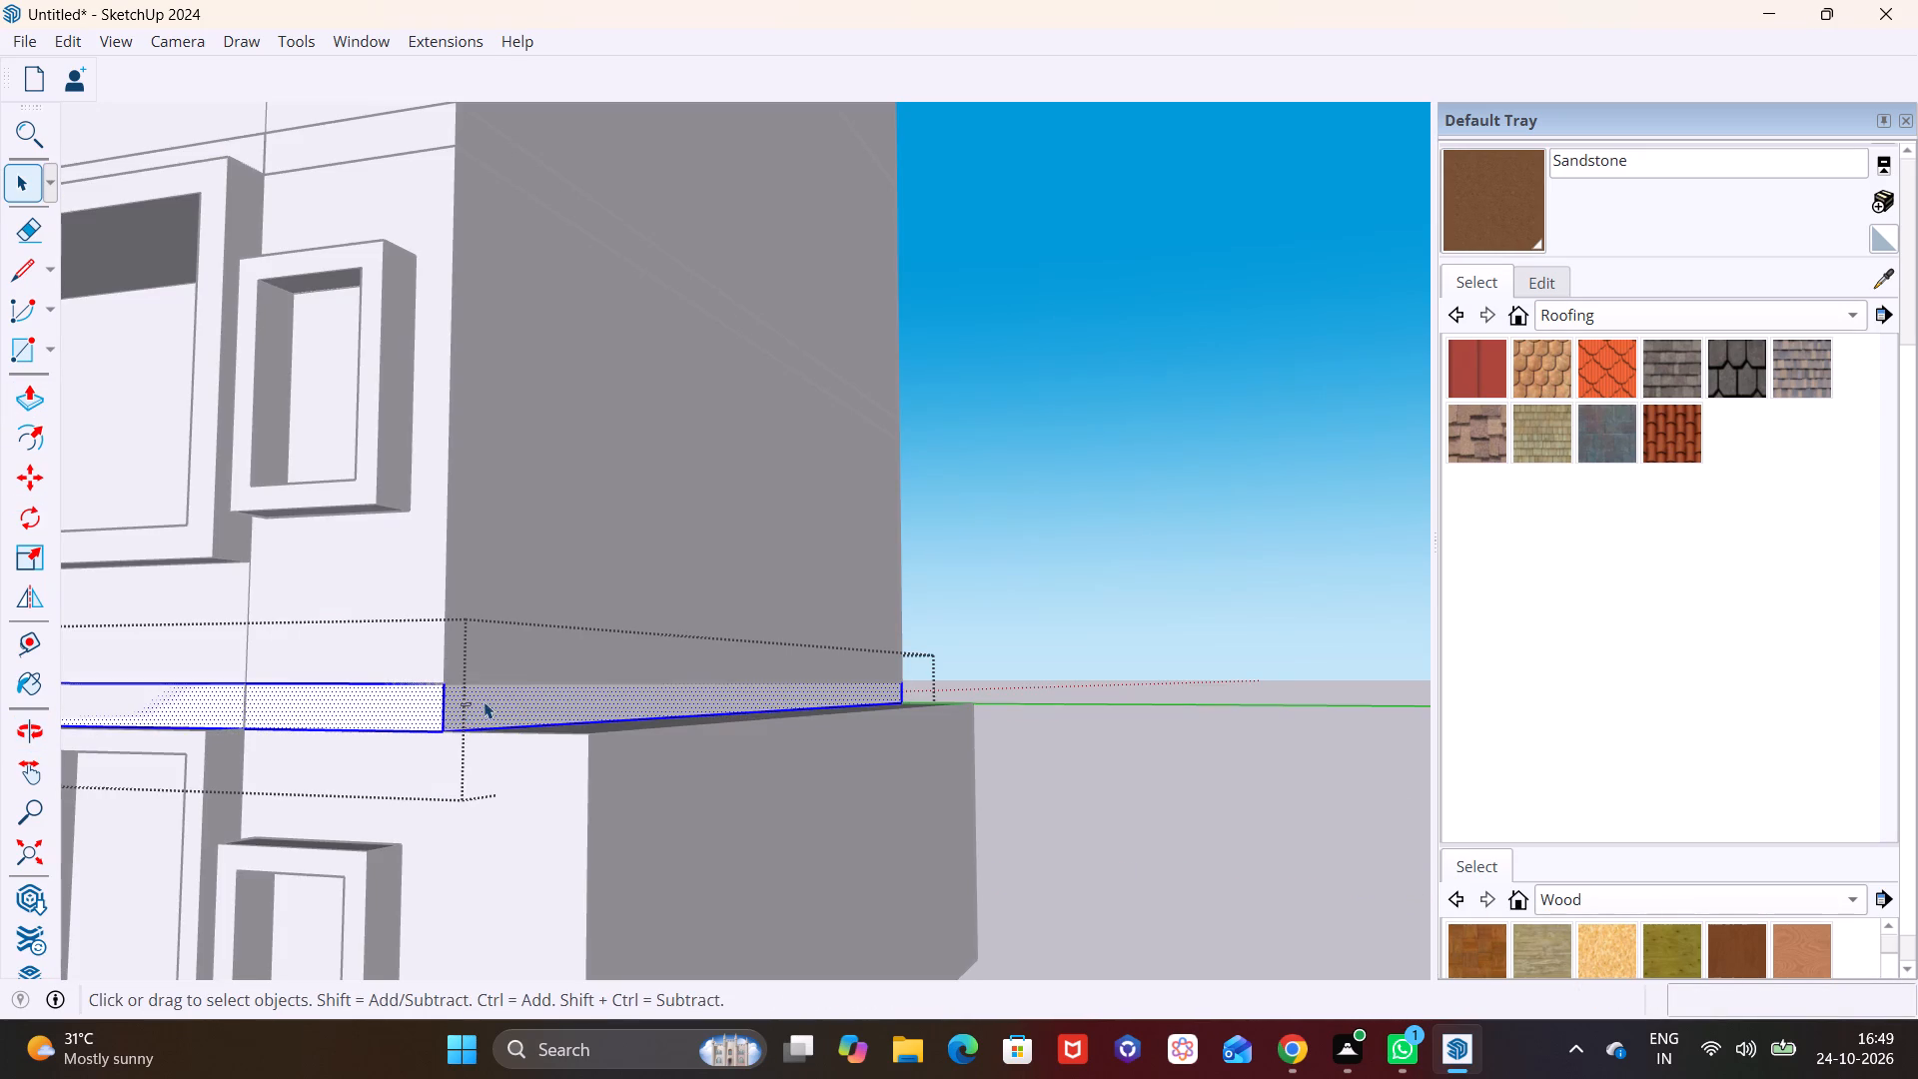
{"action": "left_click", "coordinate": [483, 701]}
{"action": "left_click", "coordinate": [24, 408]}
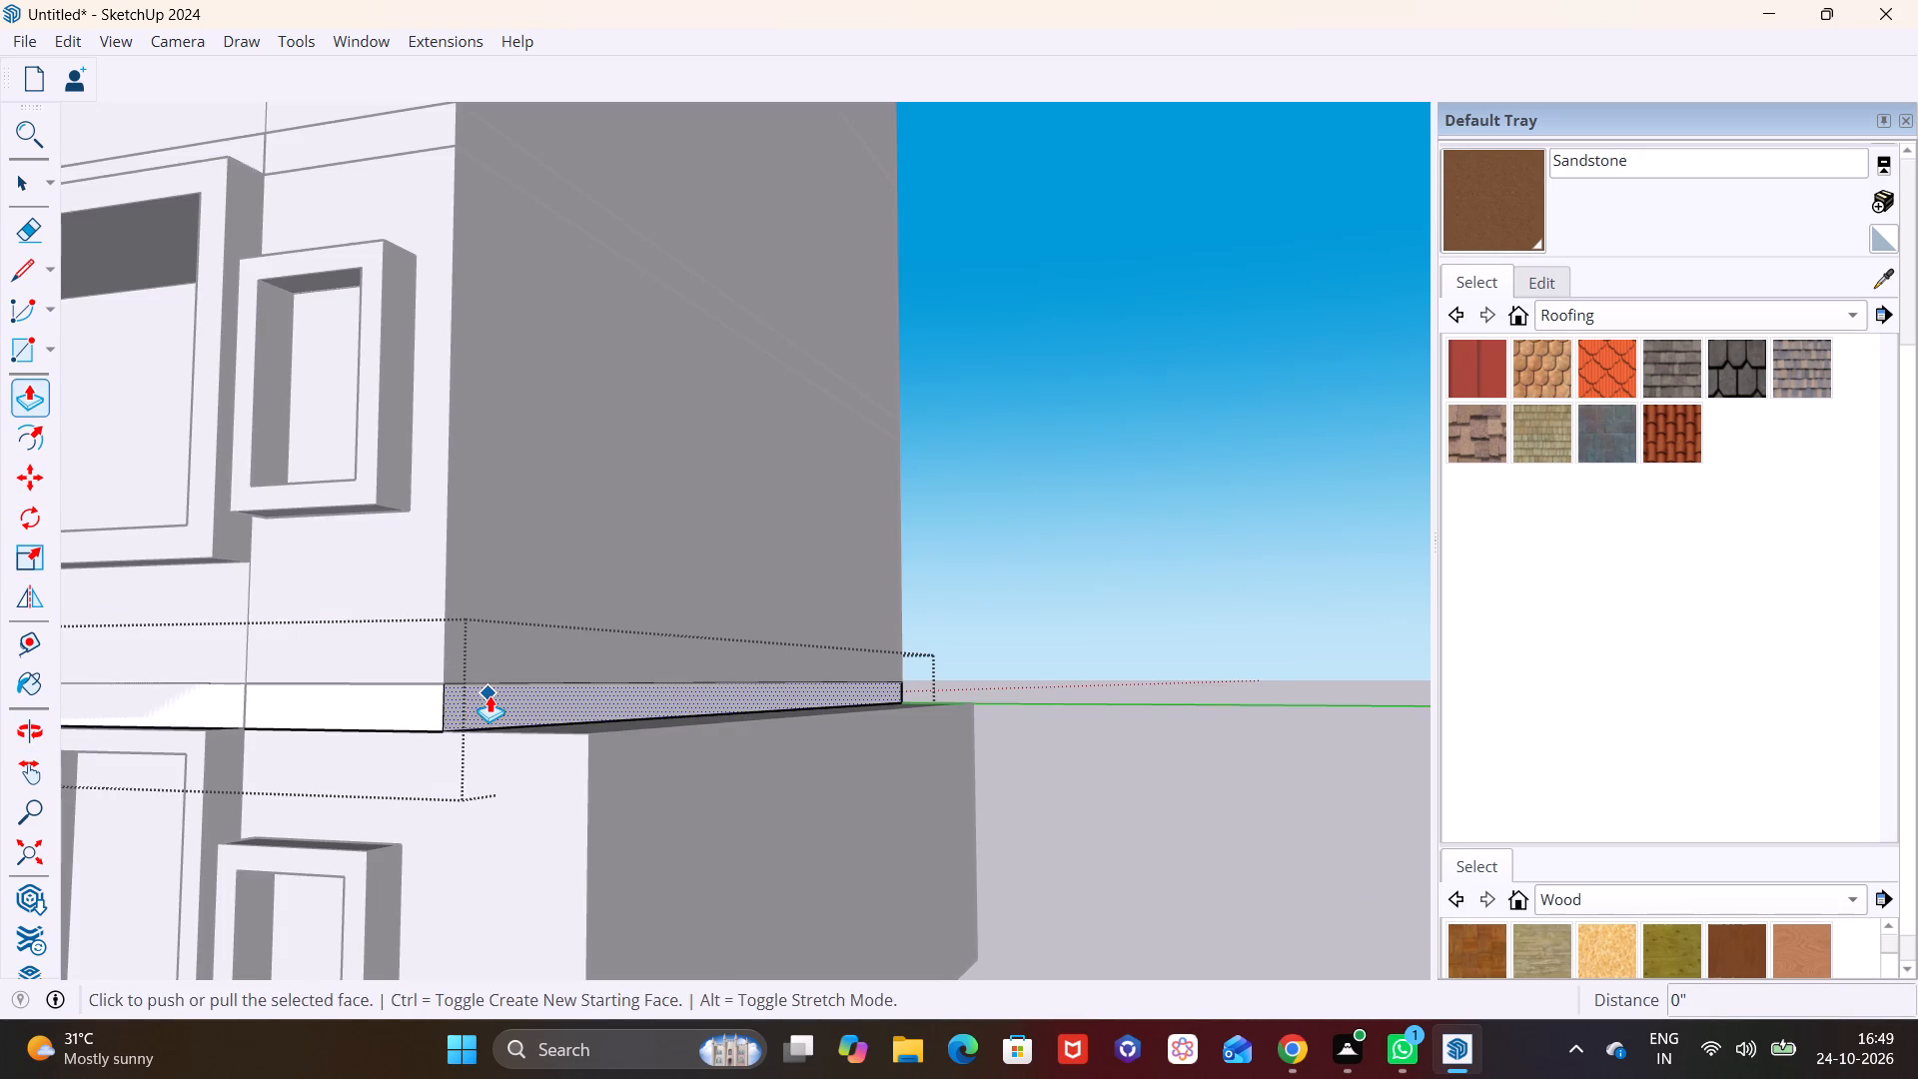
{"action": "left_click", "coordinate": [489, 695]}
{"action": "left_click_drag", "start_coordinate": [597, 780], "coordinate": [606, 774]}
{"action": "scroll", "coordinate": [599, 665], "scroll_direction": "down", "scroll_amount": 3}
{"action": "middle_click_drag", "start_coordinate": [548, 710], "coordinate": [509, 906], "text": "shift"}
{"action": "key", "text": "space"}
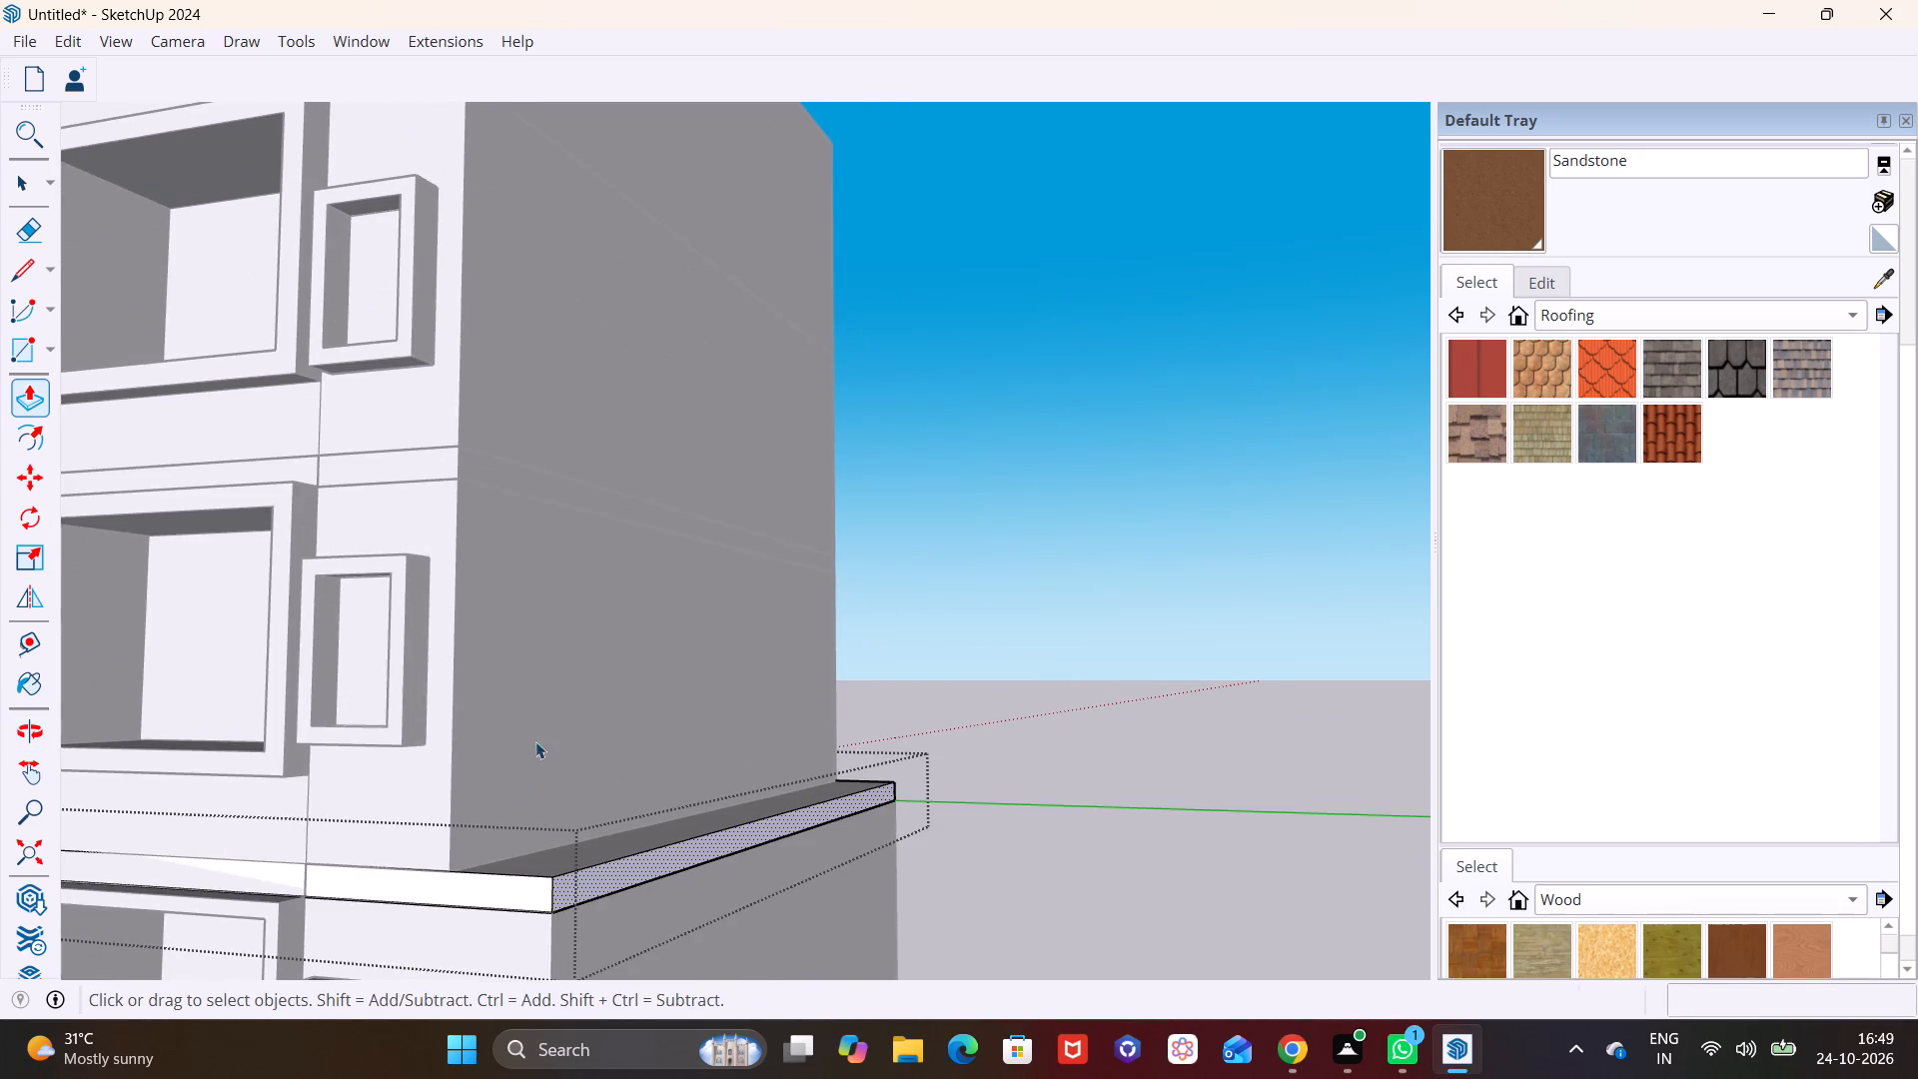
{"action": "left_click", "coordinate": [549, 728]}
Push/Pull the second upper floor's right side wall outward 3' 4 3/4", flush with the slab band beneath it.
{"action": "left_click", "coordinate": [499, 645]}
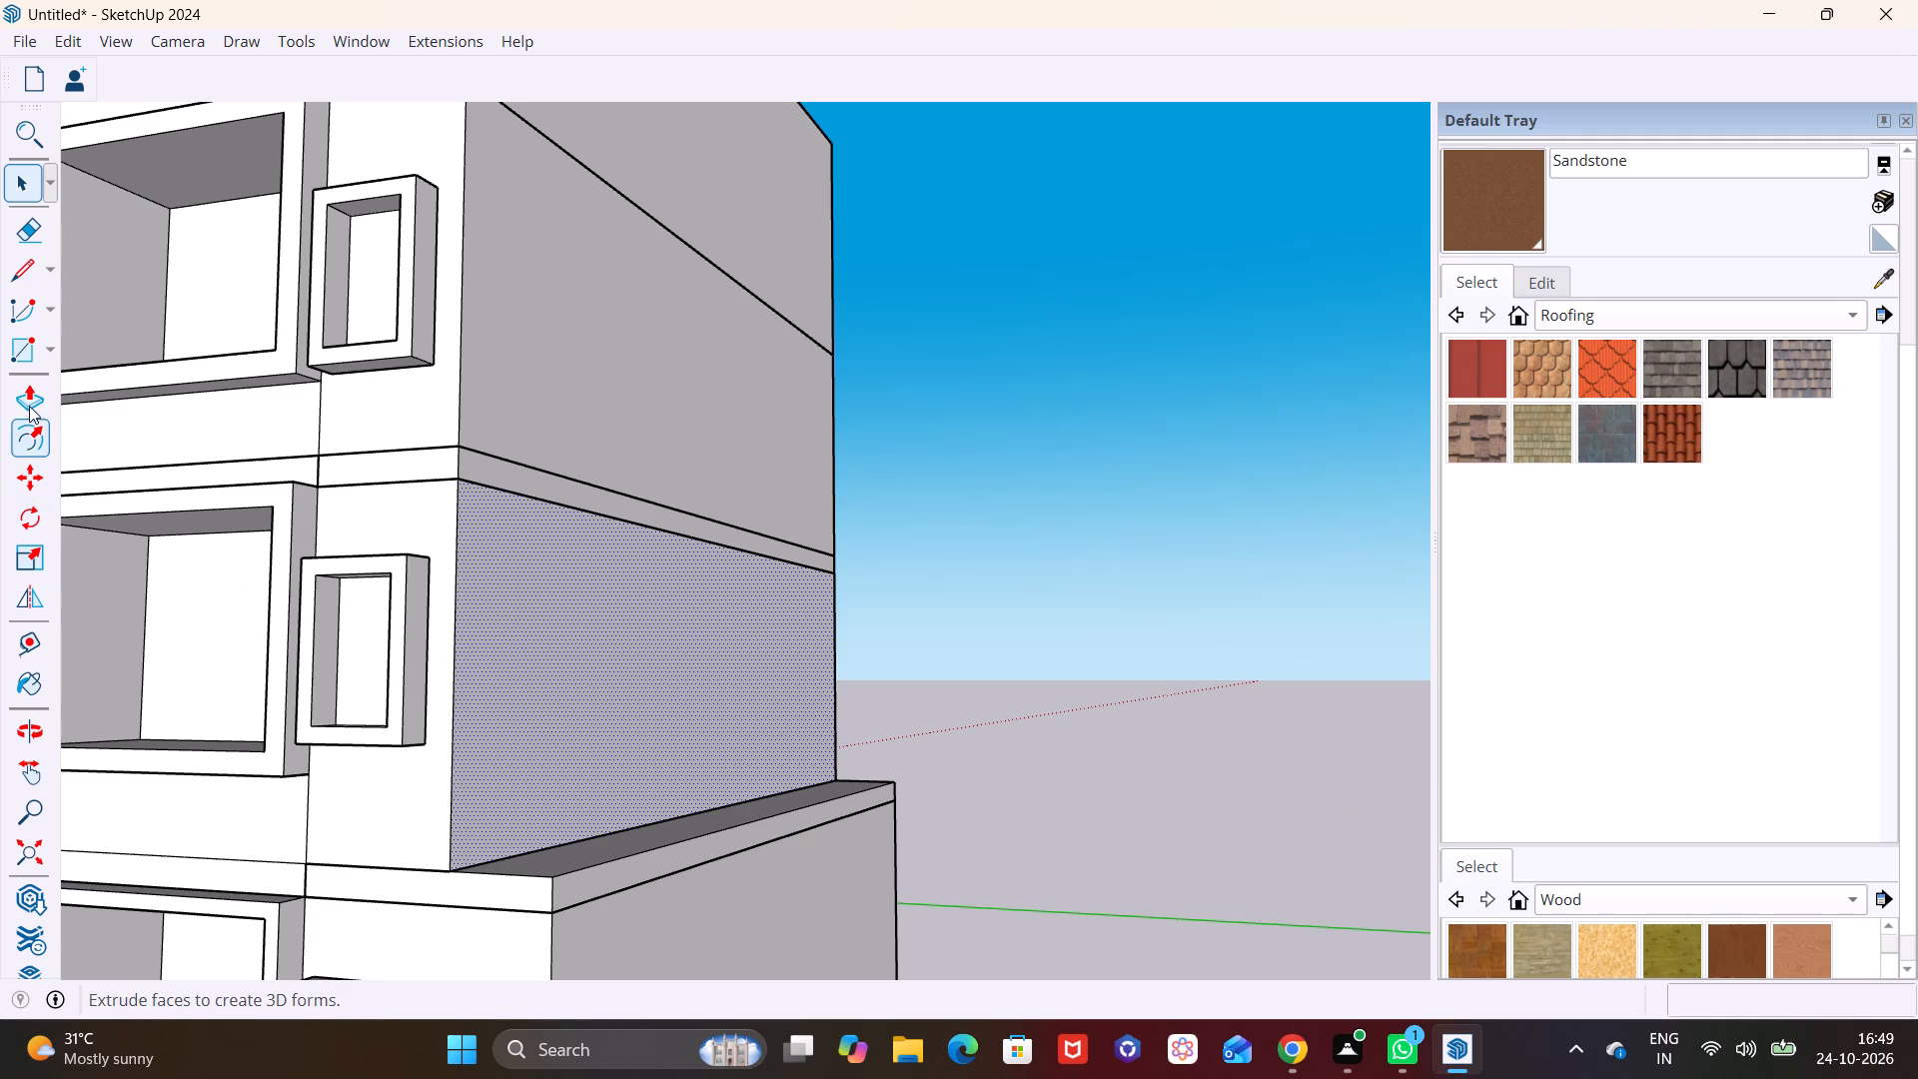
{"action": "left_click", "coordinate": [29, 406]}
{"action": "left_click", "coordinate": [591, 629]}
{"action": "left_click", "coordinate": [568, 916]}
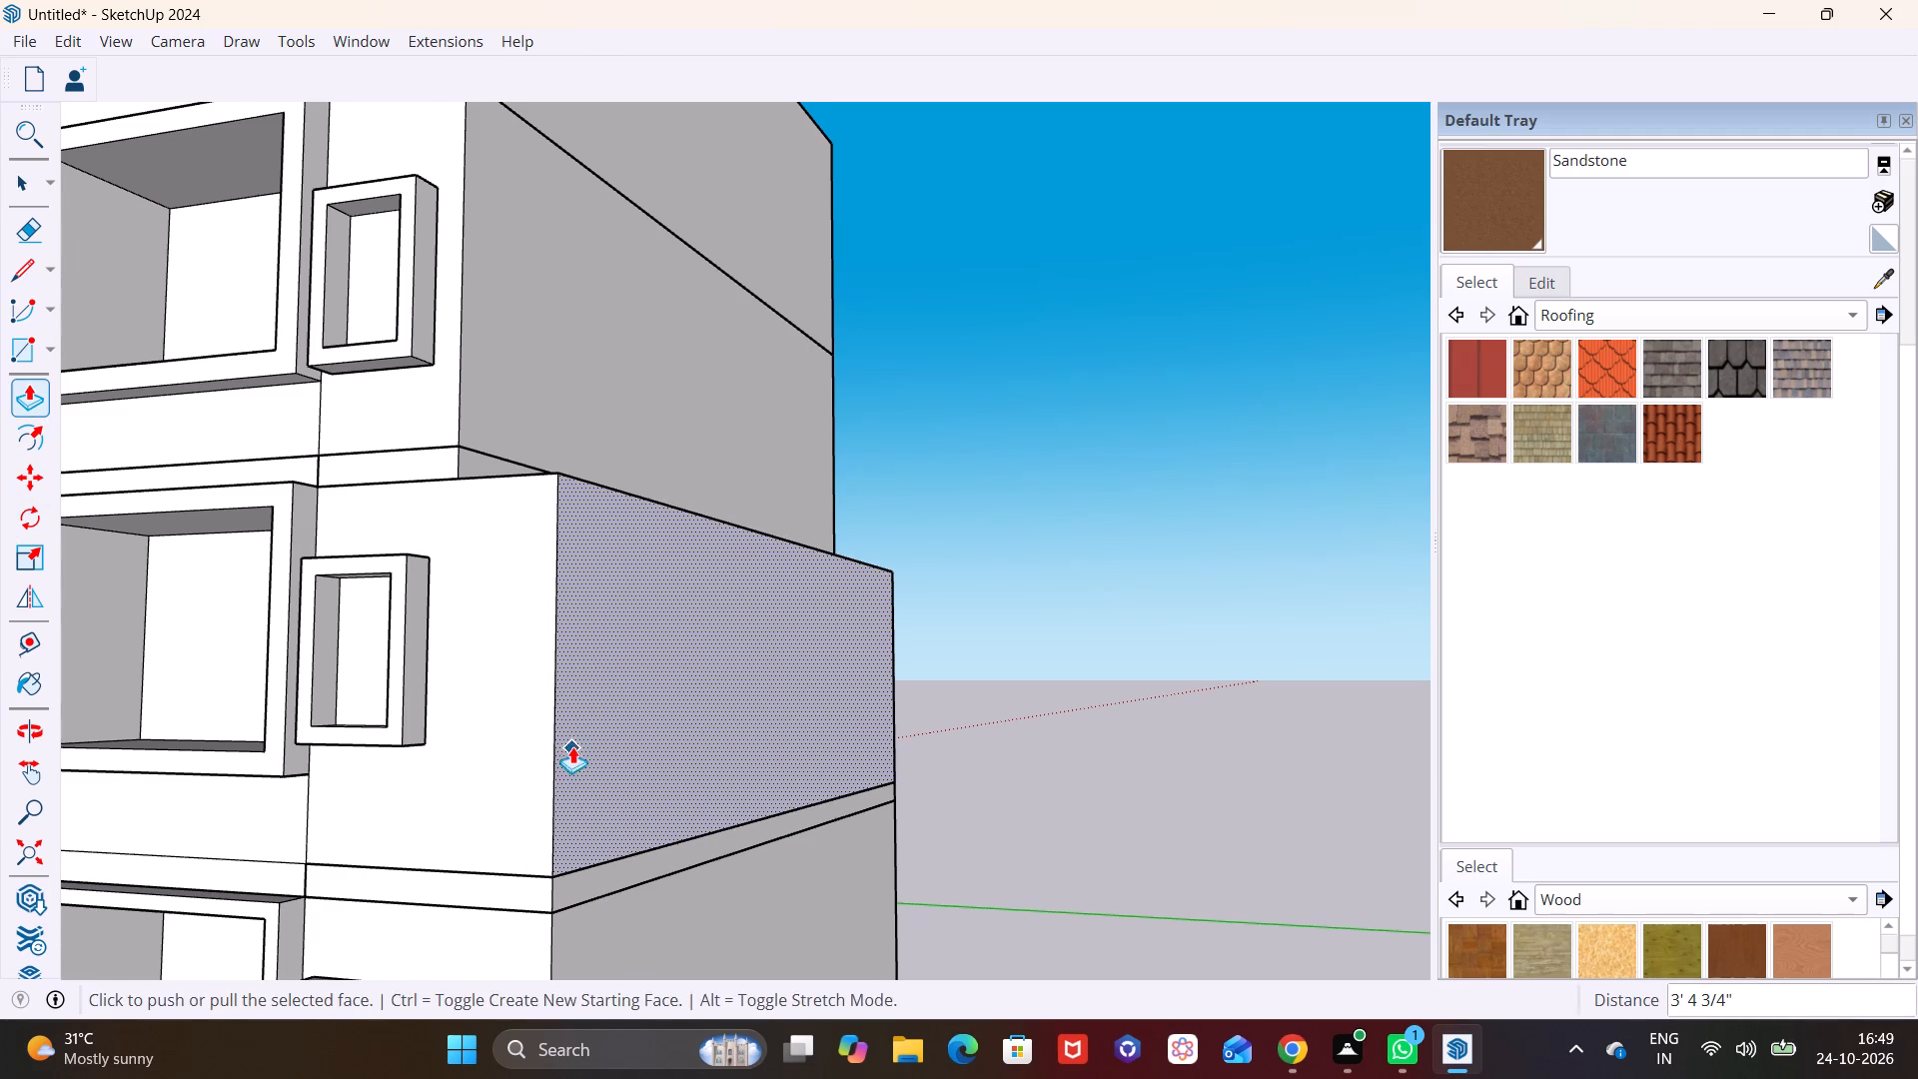
Extend the slab band above the second upper floor outward on the right side, flush with the extended wall below.
{"action": "scroll", "coordinate": [572, 746], "scroll_direction": "down", "scroll_amount": 3}
{"action": "middle_click_drag", "start_coordinate": [537, 694], "coordinate": [462, 929], "text": "shift"}
{"action": "scroll", "coordinate": [492, 787], "scroll_direction": "up", "scroll_amount": 6}
{"action": "key", "text": "space"}
{"action": "double_click", "coordinate": [441, 728]}
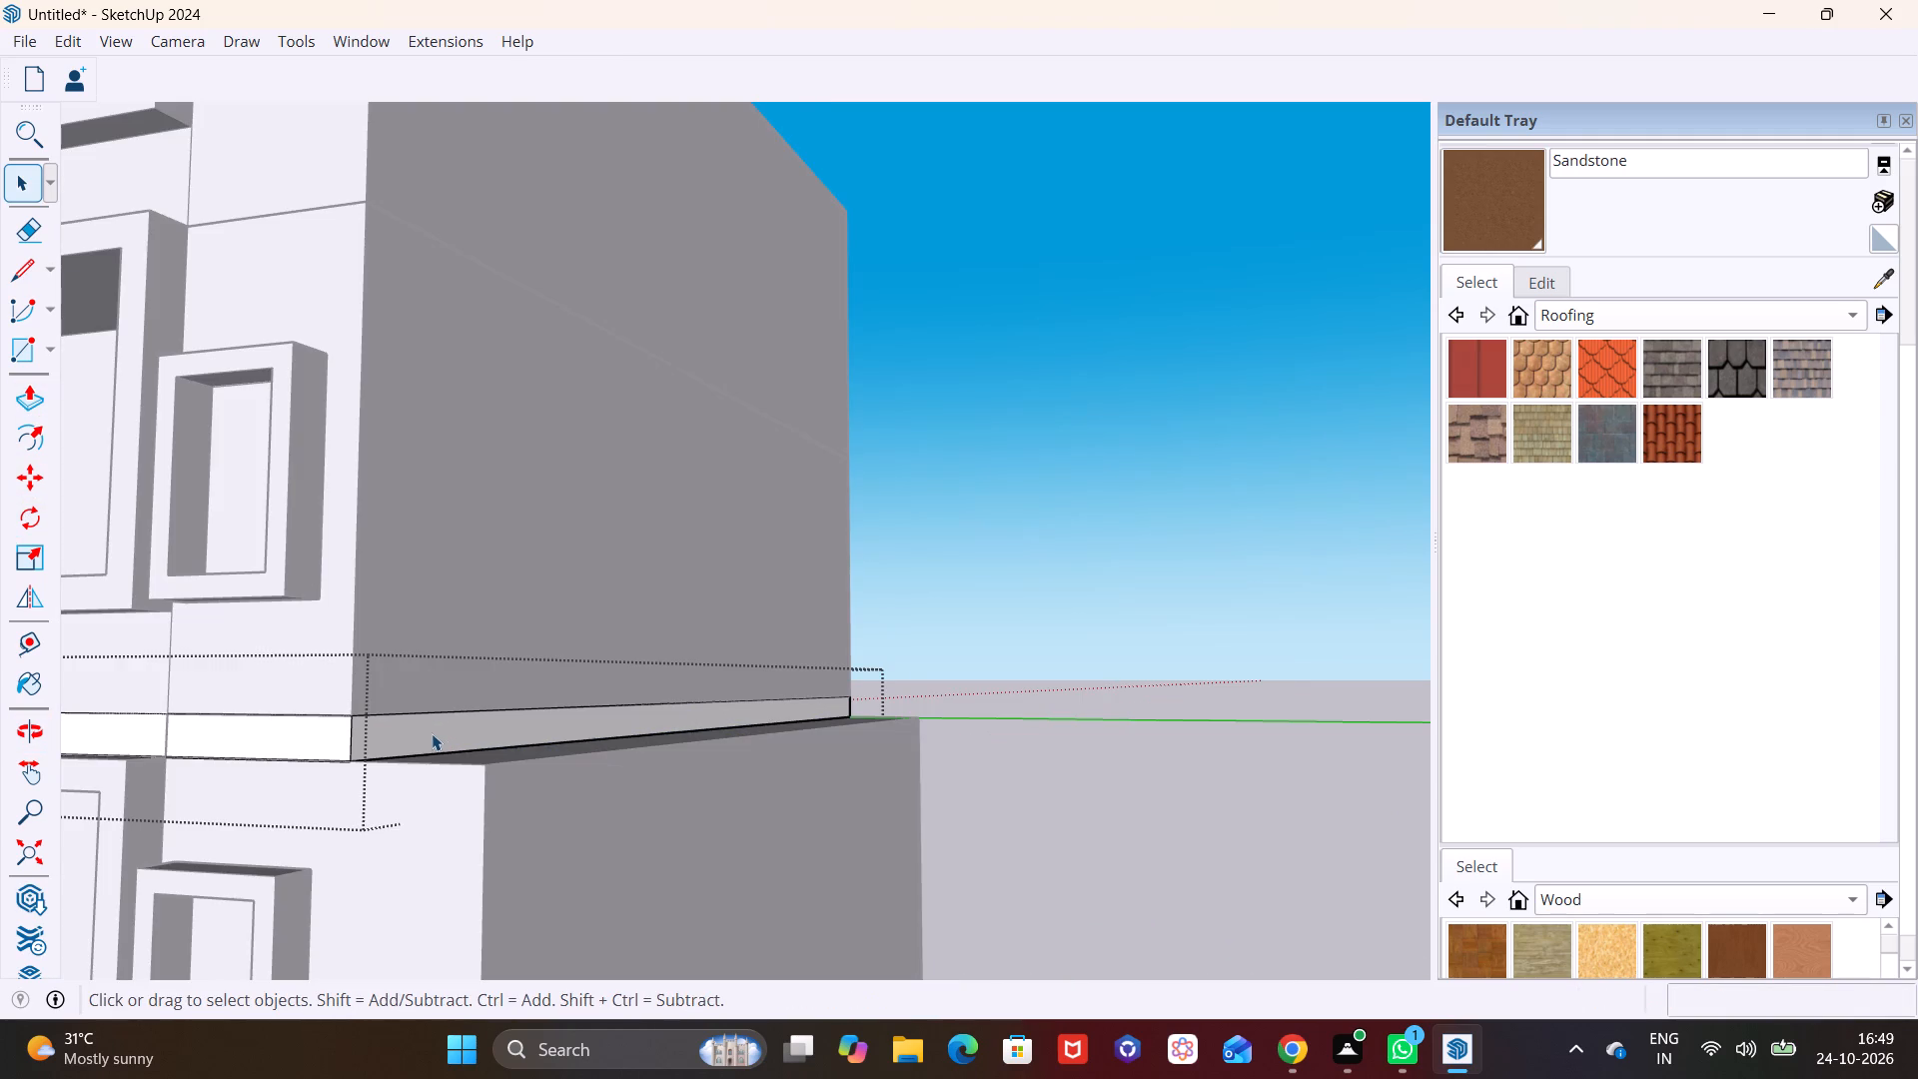
{"action": "left_click", "coordinate": [432, 733]}
{"action": "left_click", "coordinate": [17, 389]}
{"action": "left_click", "coordinate": [434, 729]}
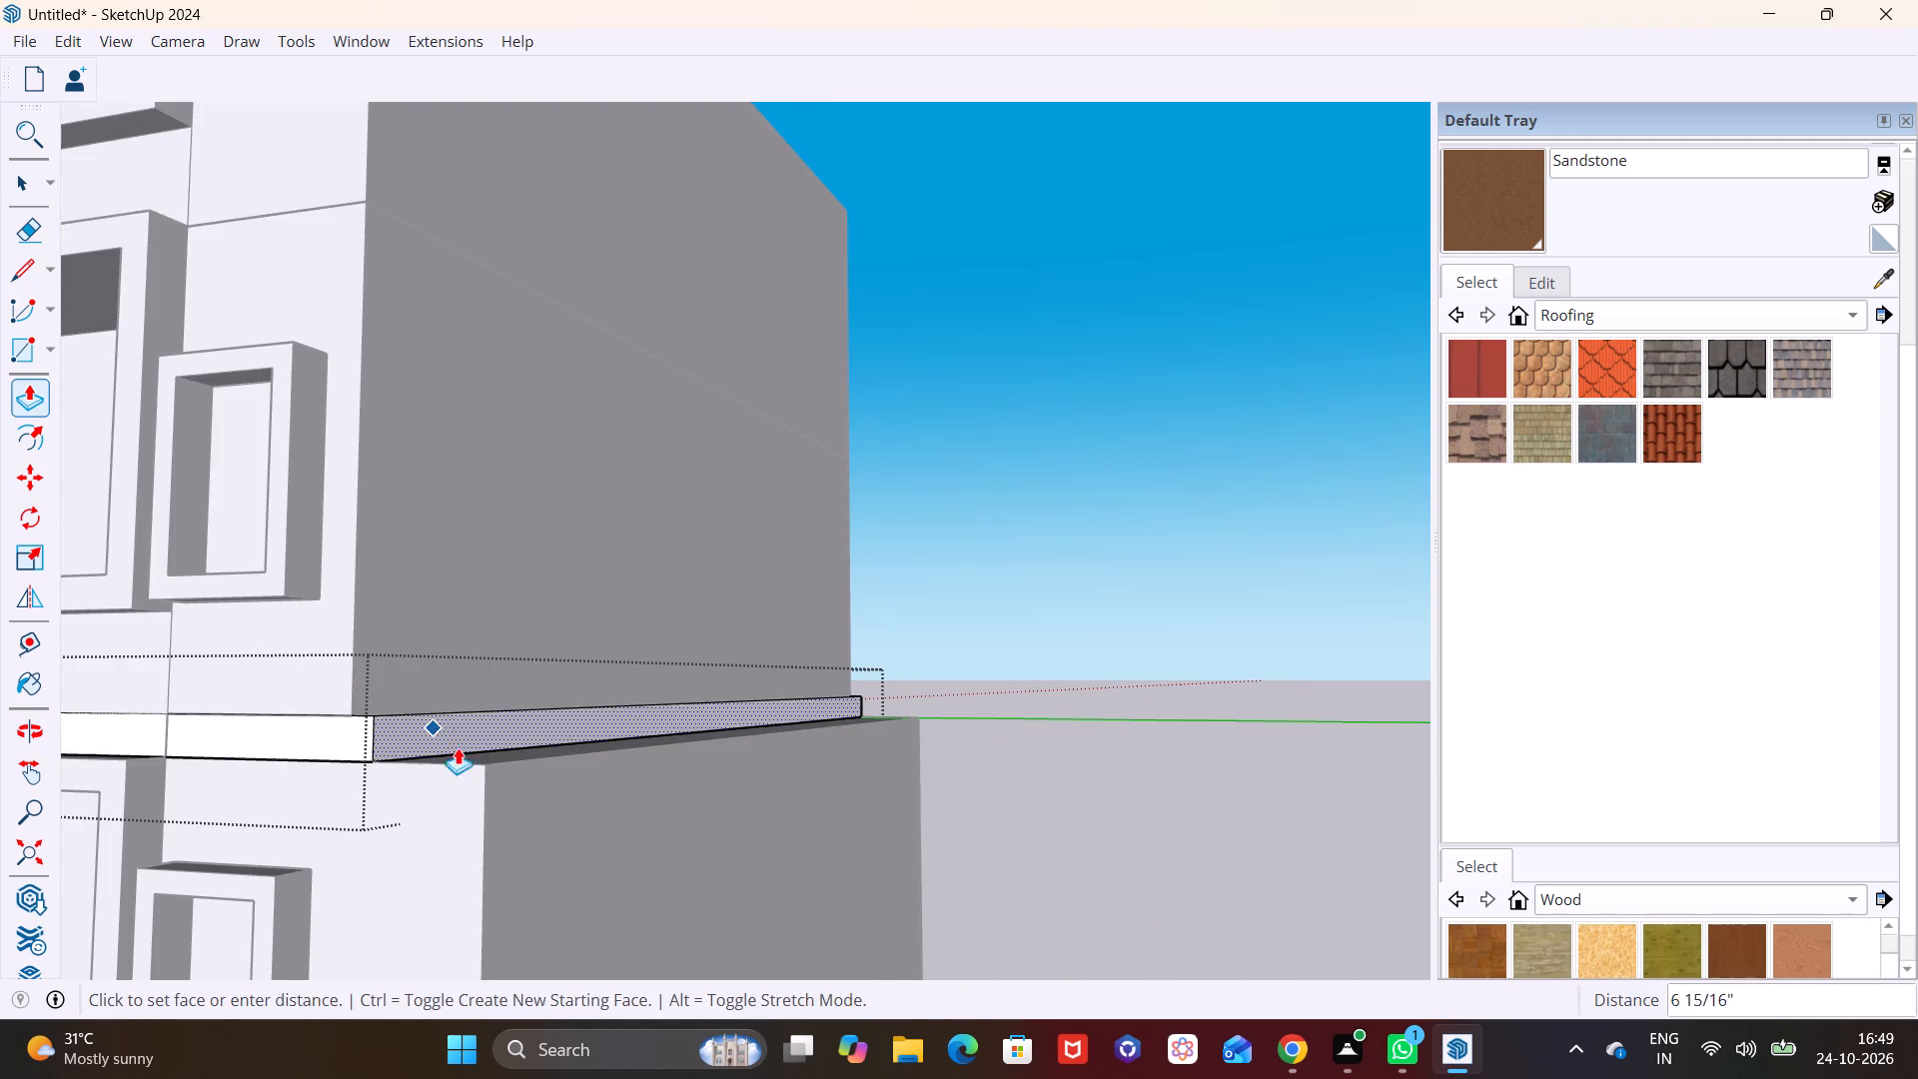
{"action": "left_click_drag", "start_coordinate": [491, 832], "coordinate": [516, 816]}
{"action": "scroll", "coordinate": [544, 743], "scroll_direction": "down", "scroll_amount": 3}
{"action": "middle_click_drag", "start_coordinate": [479, 847], "coordinate": [458, 961], "text": "shift"}
{"action": "key", "text": "space"}
{"action": "left_click", "coordinate": [485, 726]}
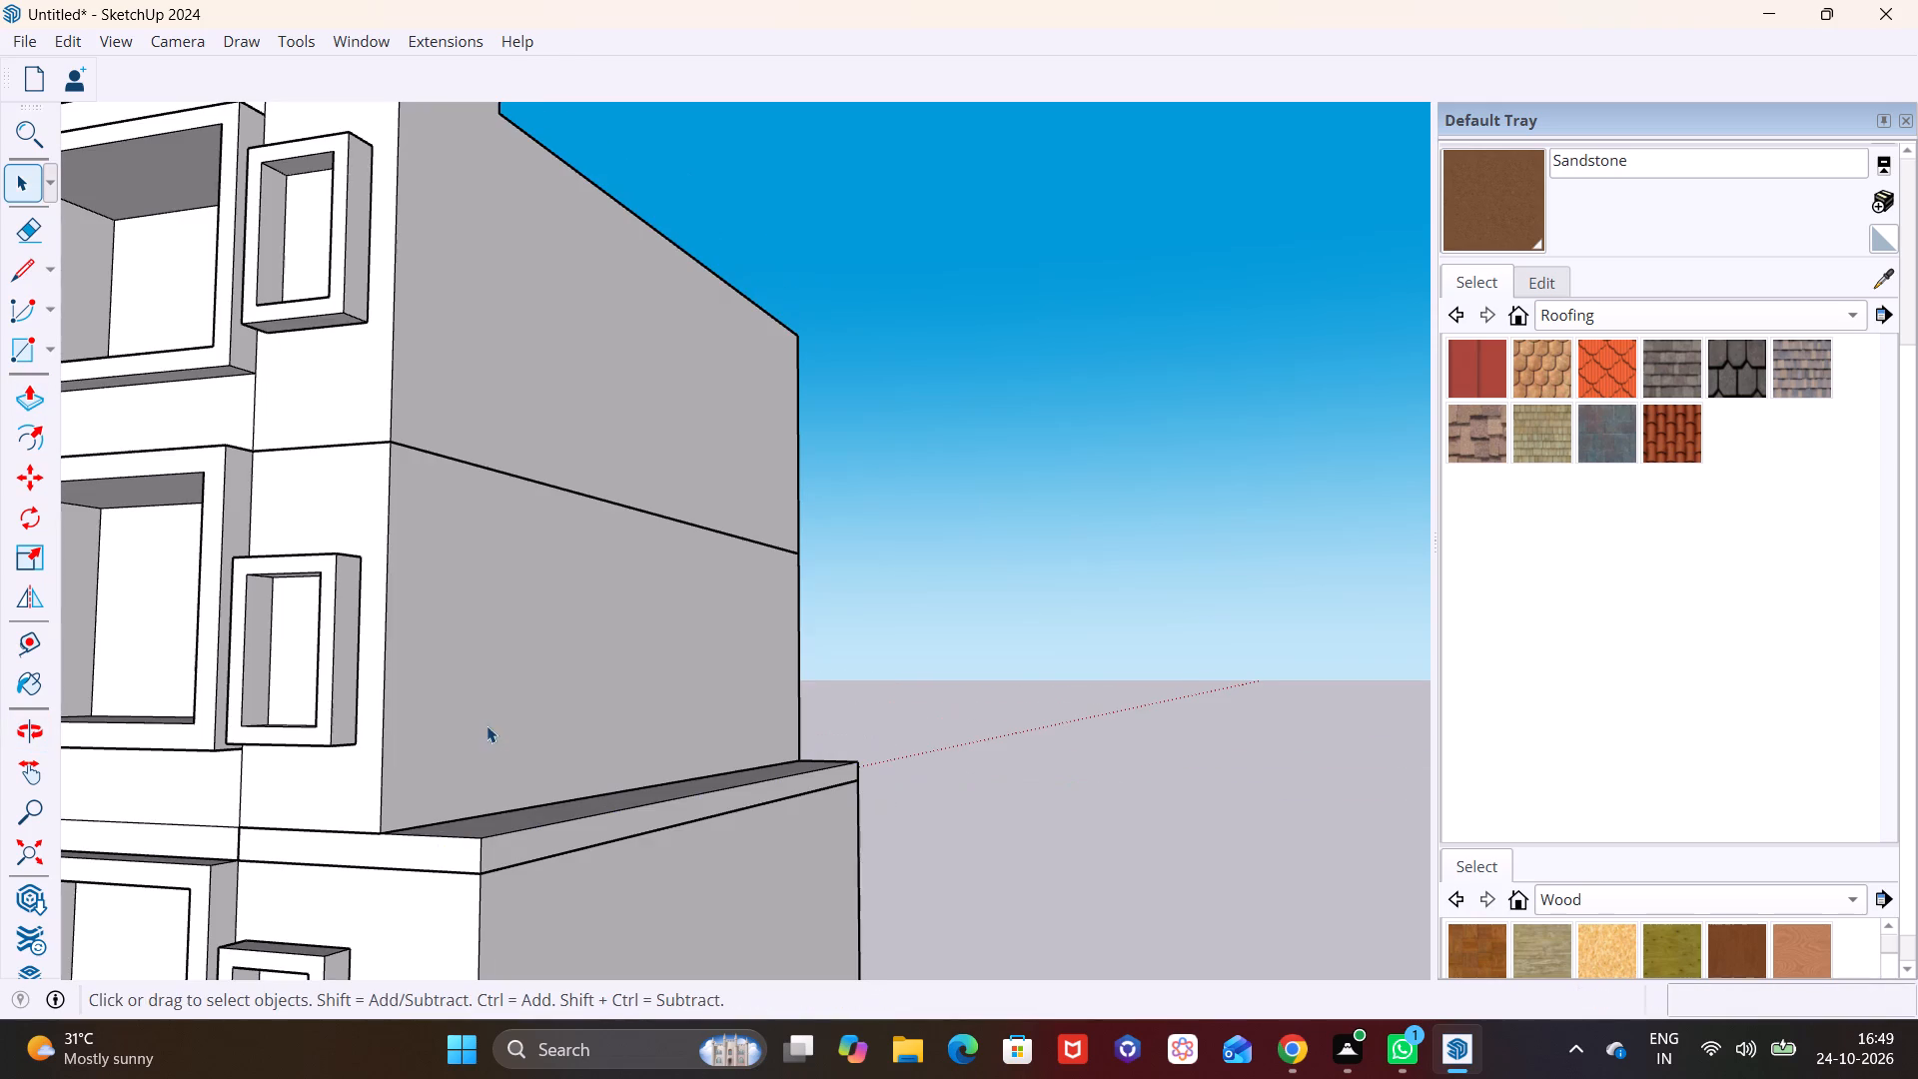
Push/Pull the third upper floor's right side wall outward 3' 4 3/4", flush with the slab band beneath it.
{"action": "left_click", "coordinate": [551, 657]}
{"action": "left_click", "coordinate": [27, 407]}
{"action": "left_click", "coordinate": [424, 640]}
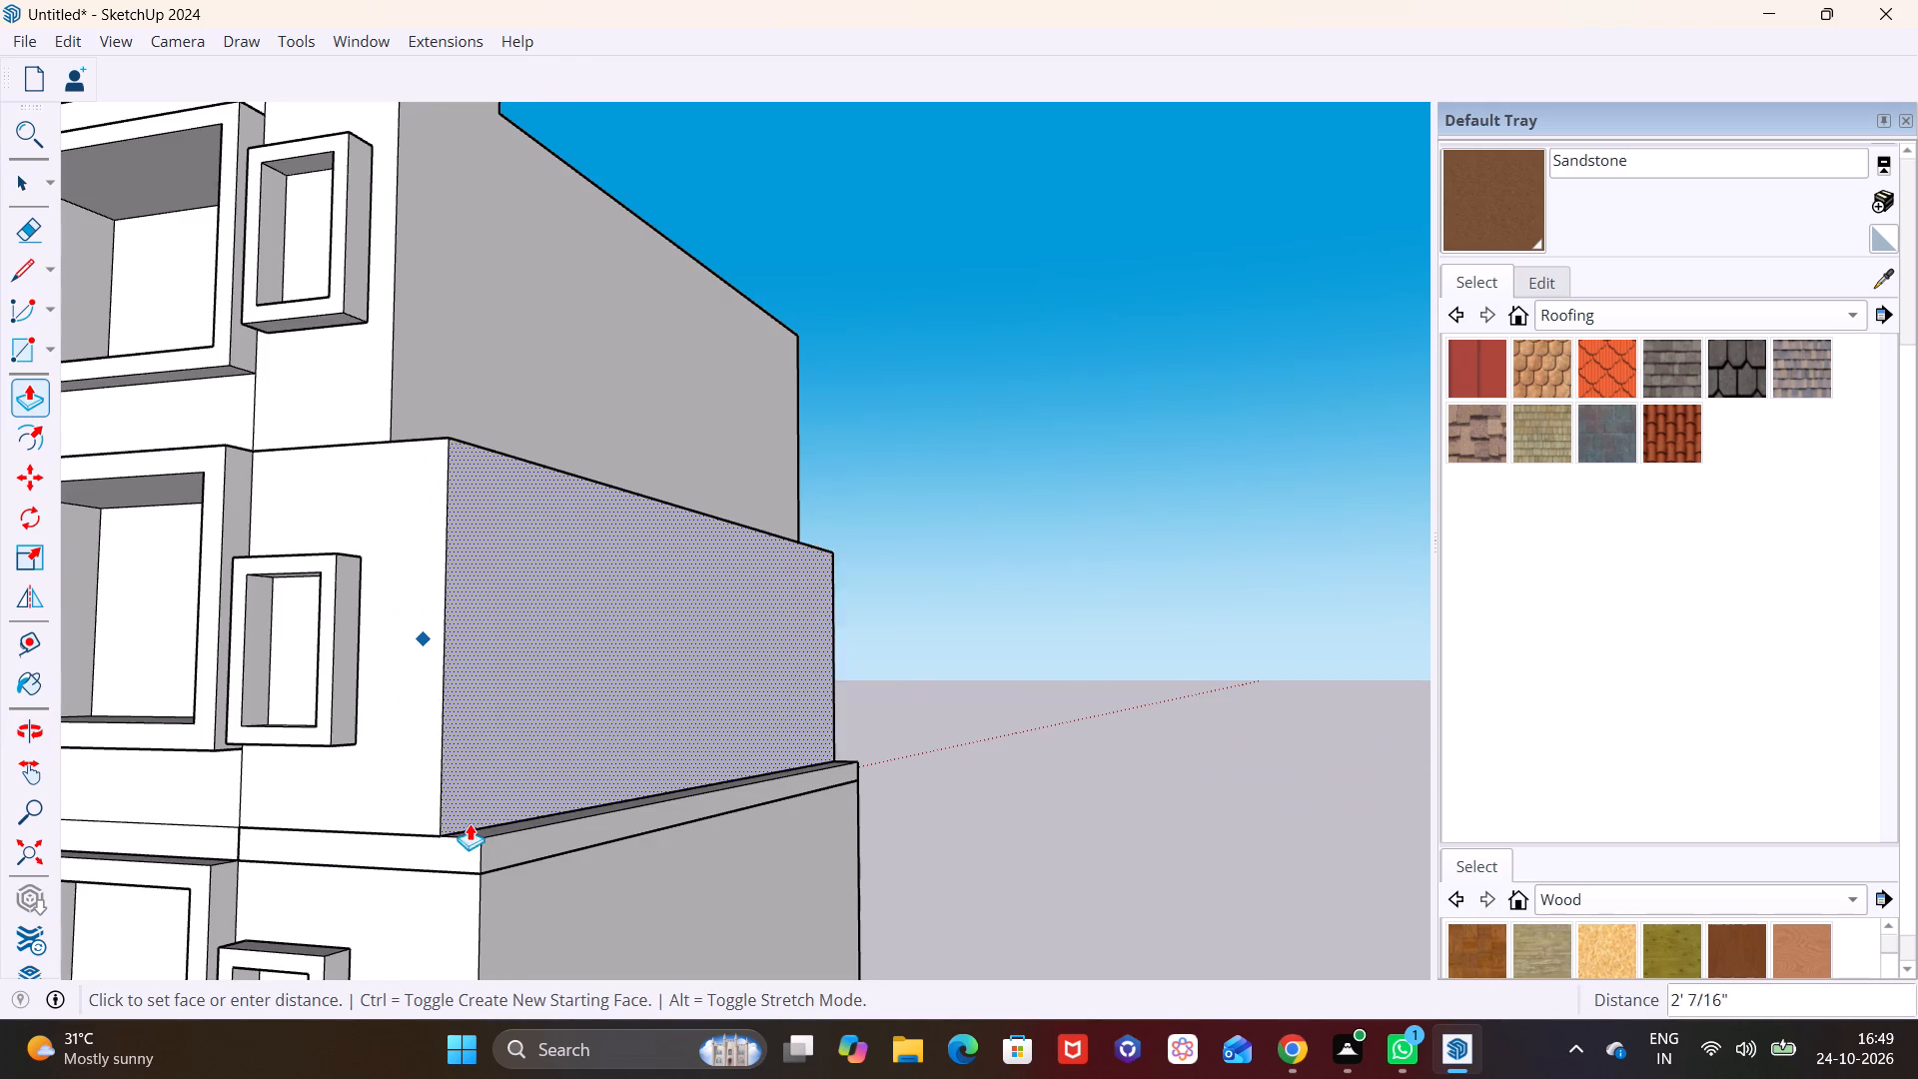
{"action": "left_click", "coordinate": [493, 892]}
Push/Pull the top floor's right side wall, including the roof corner wall's side, outward 3' 4 3/4" to match the floor below.
{"action": "scroll", "coordinate": [489, 744], "scroll_direction": "down", "scroll_amount": 3}
{"action": "middle_click_drag", "start_coordinate": [463, 600], "coordinate": [318, 902], "text": "shift"}
{"action": "scroll", "coordinate": [349, 798], "scroll_direction": "up", "scroll_amount": 6}
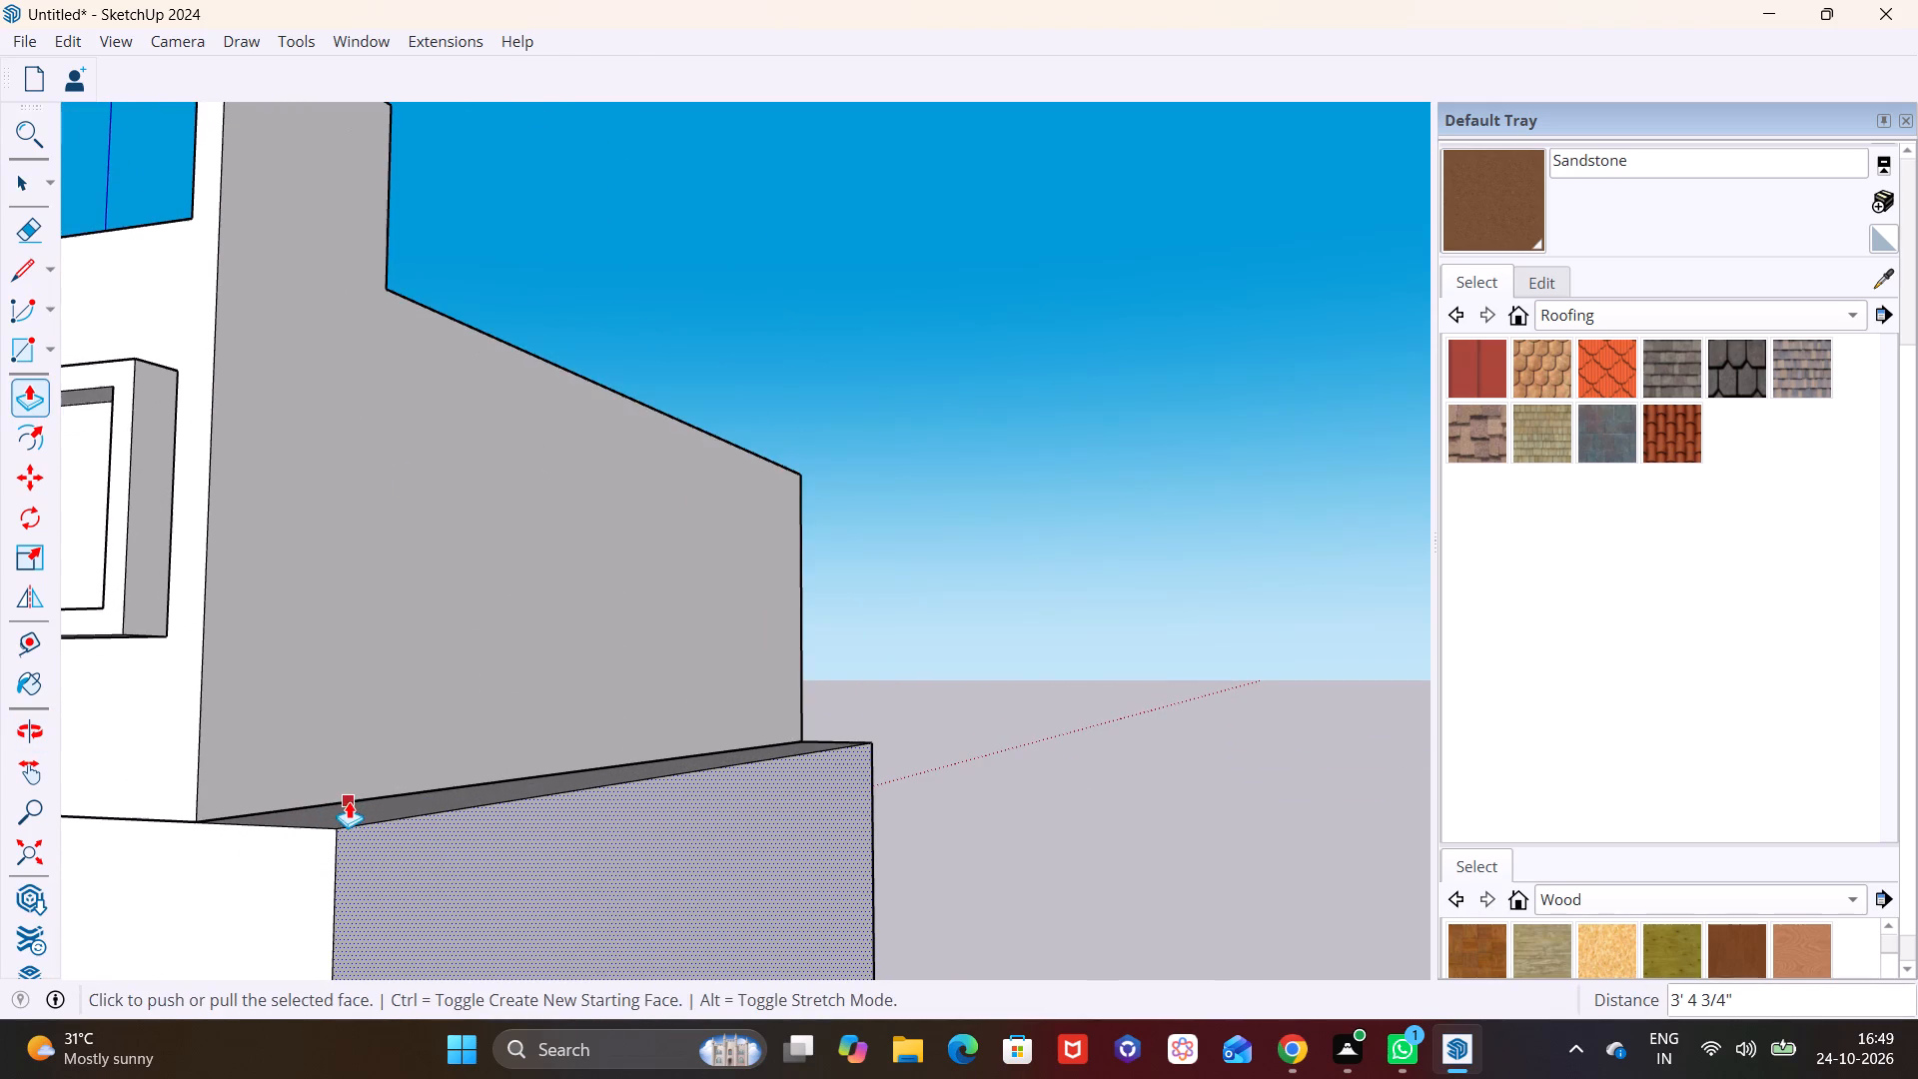
{"action": "key", "text": "space"}
{"action": "left_click", "coordinate": [318, 730]}
{"action": "left_click", "coordinate": [16, 394]}
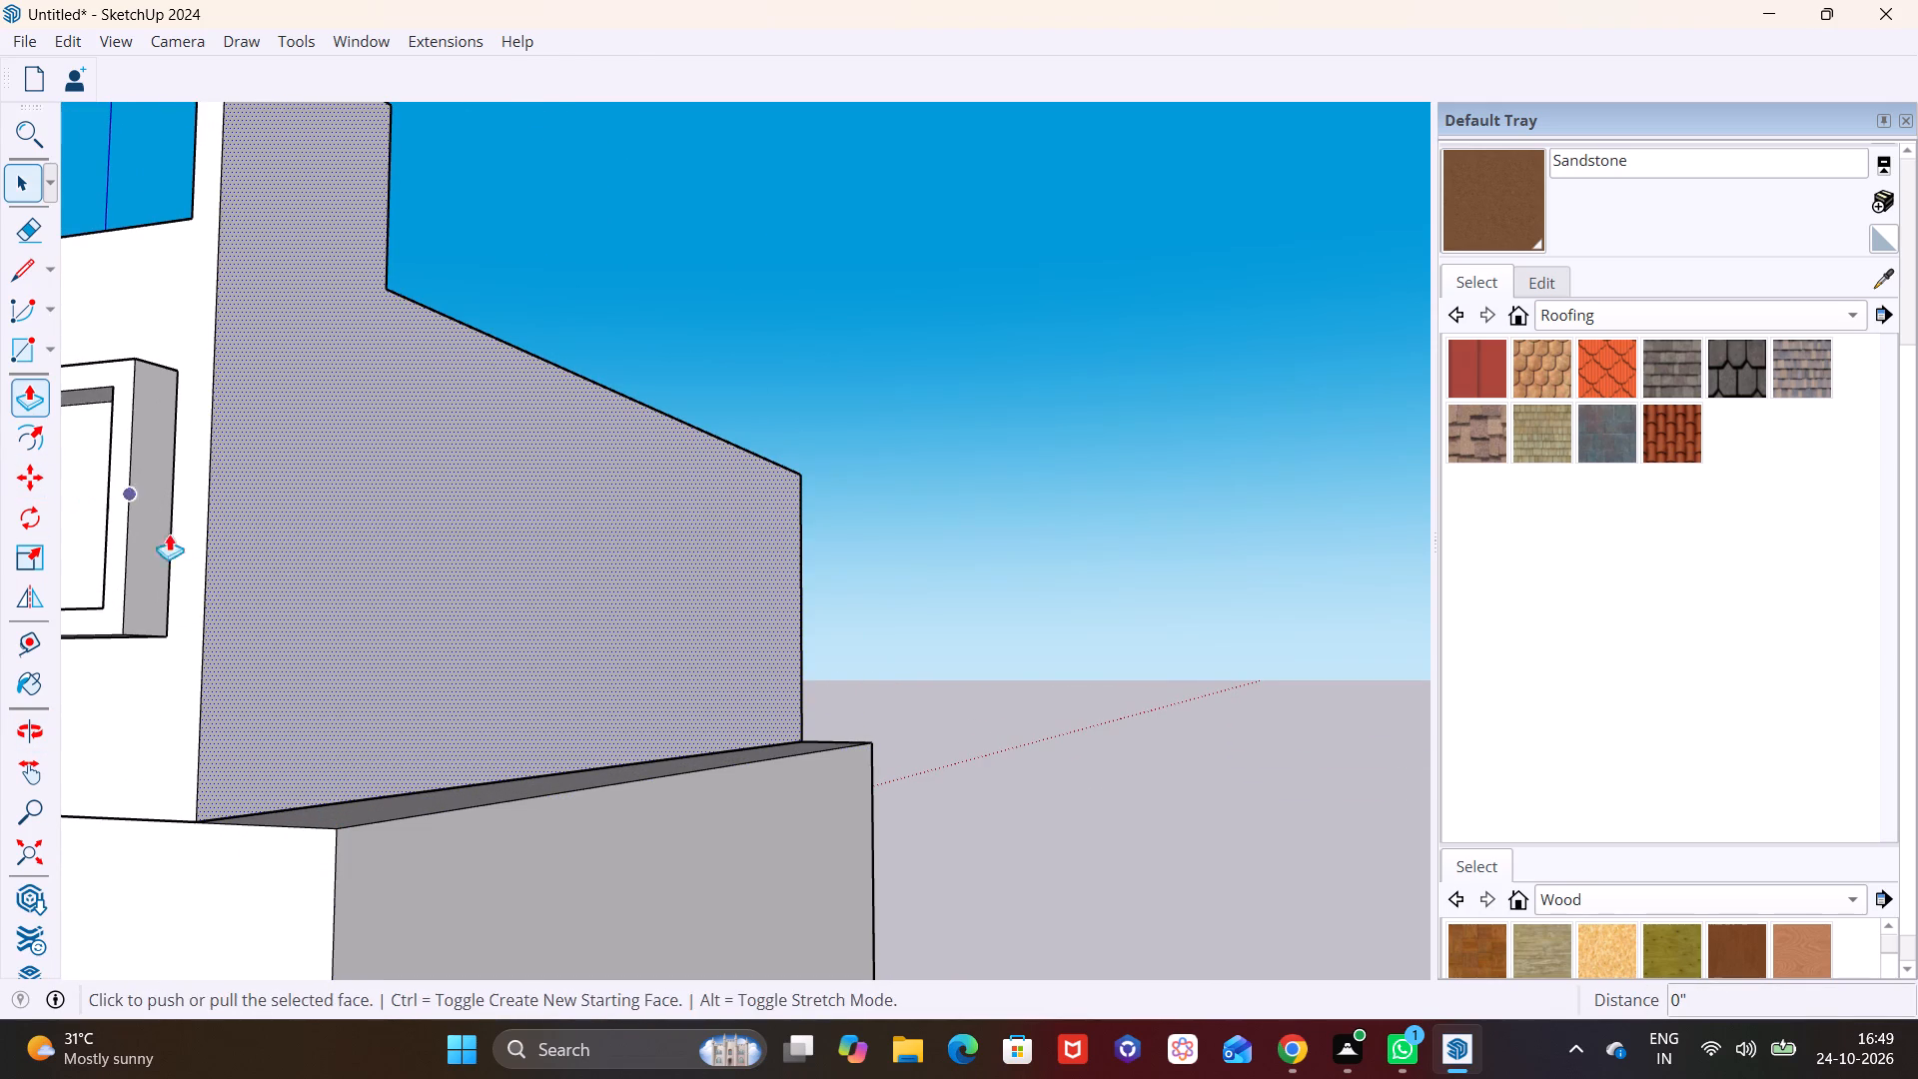
{"action": "left_click", "coordinate": [316, 584]}
{"action": "left_click", "coordinate": [372, 879]}
Draw a line across the right side face at roof level, separating the roof corner wall from the top-floor wall.
{"action": "scroll", "coordinate": [401, 824], "scroll_direction": "down", "scroll_amount": 9}
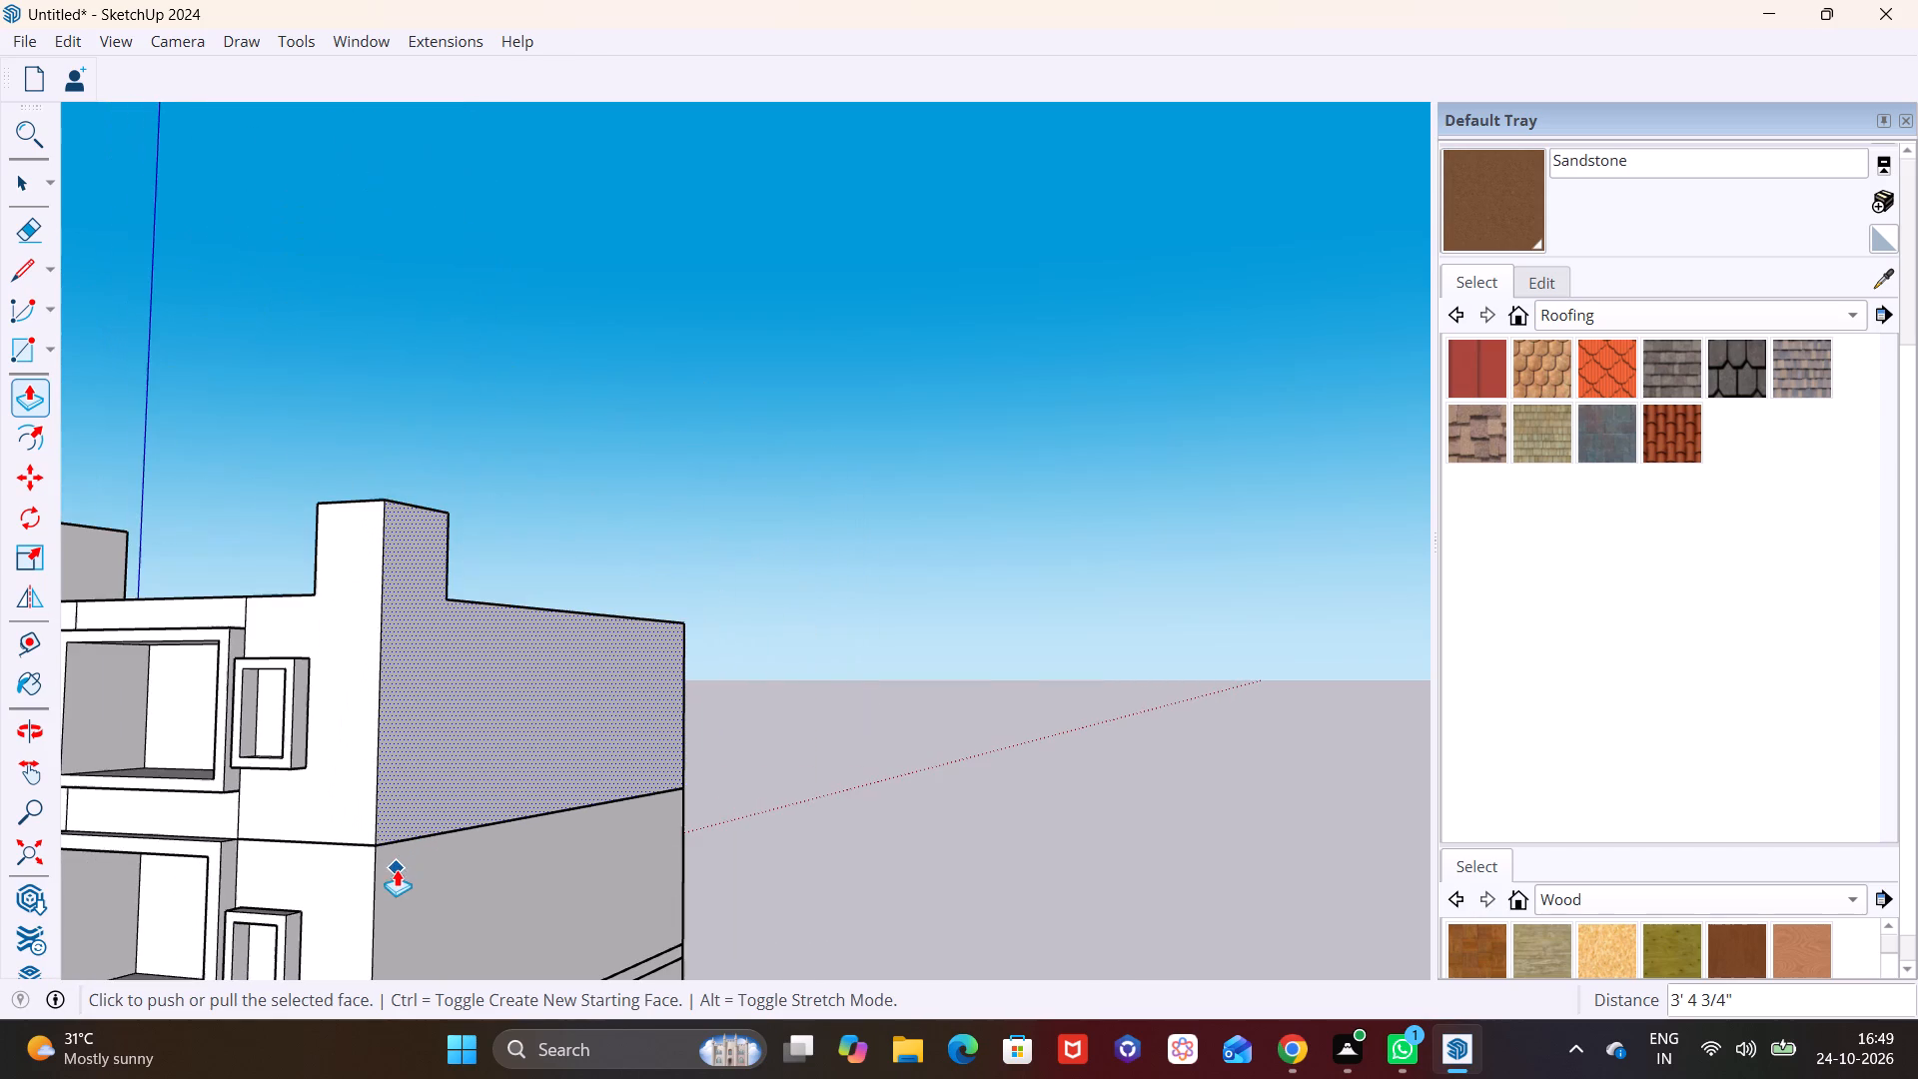
{"action": "scroll", "coordinate": [397, 869], "scroll_direction": "down", "scroll_amount": 1}
{"action": "middle_click_drag", "start_coordinate": [347, 823], "coordinate": [719, 857]}
{"action": "scroll", "coordinate": [546, 699], "scroll_direction": "up", "scroll_amount": 2}
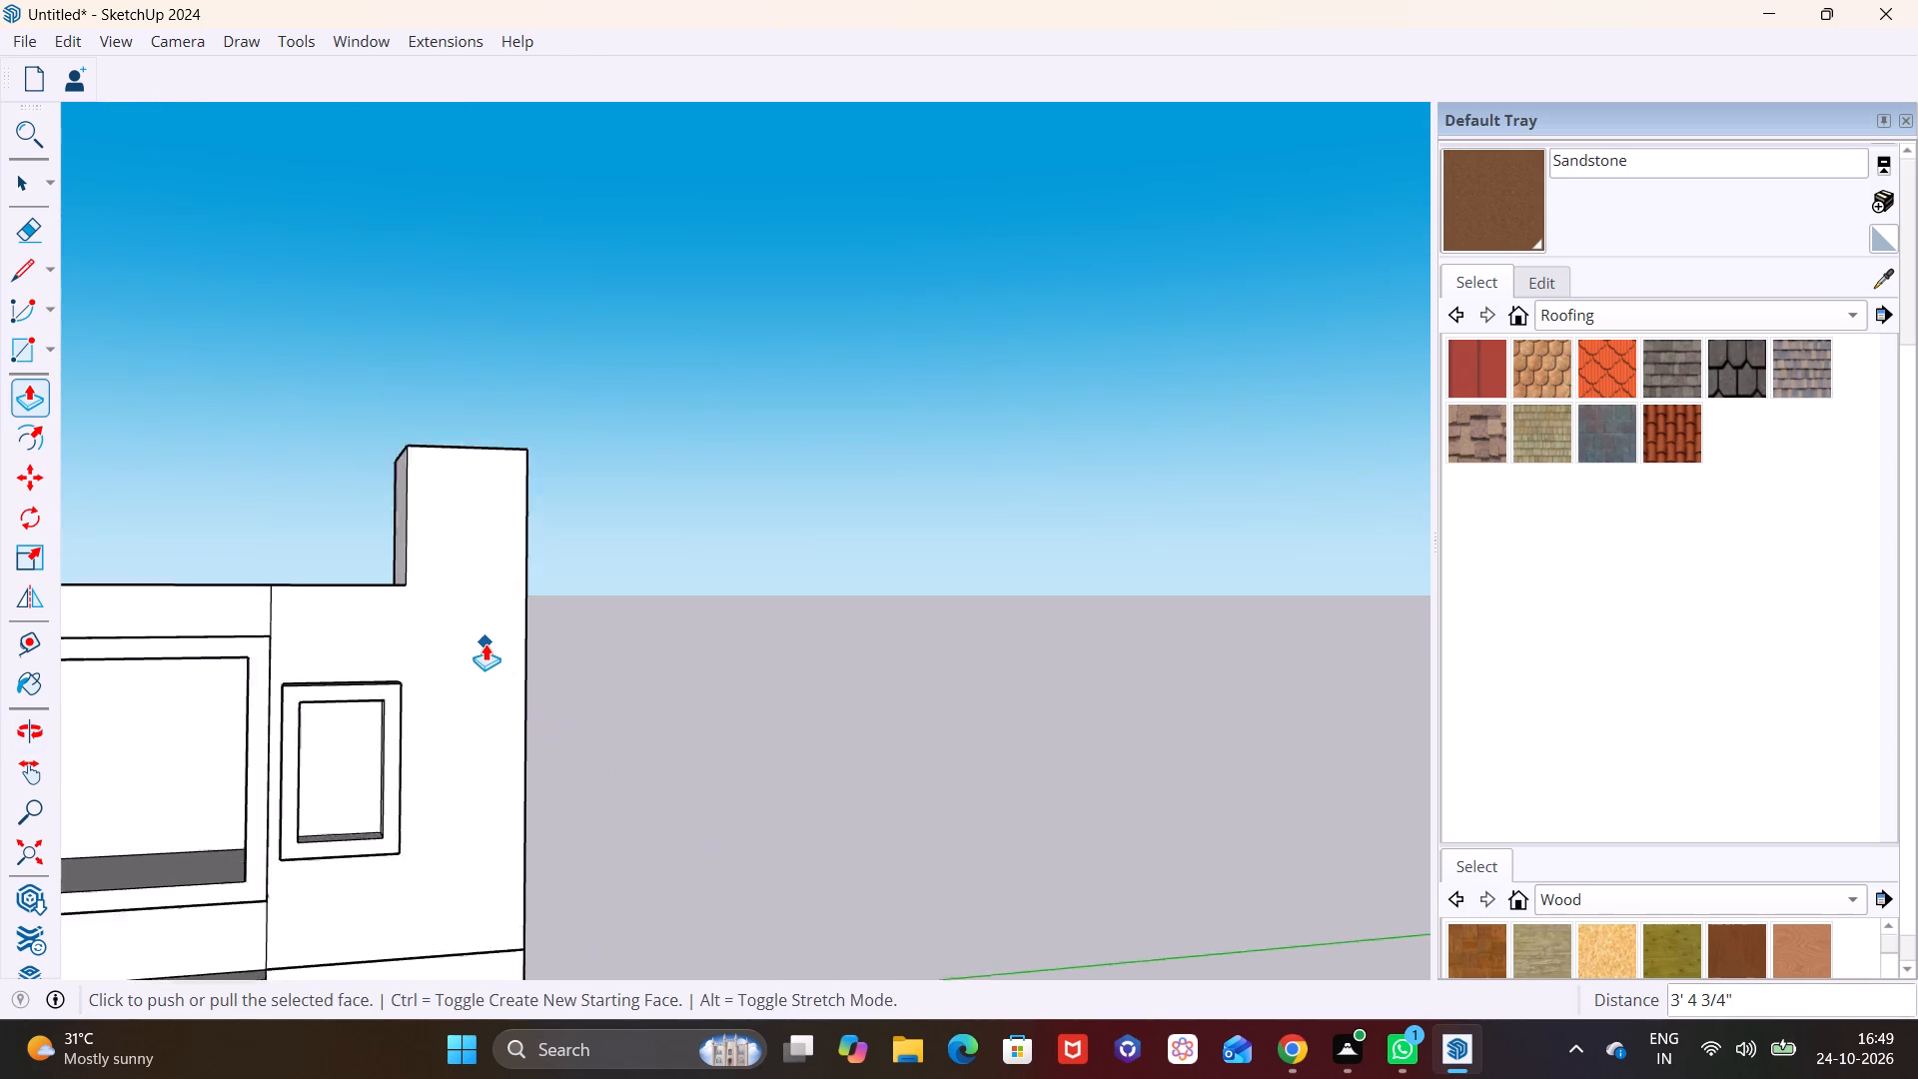
{"action": "scroll", "coordinate": [485, 643], "scroll_direction": "up", "scroll_amount": 3}
{"action": "middle_click_drag", "start_coordinate": [477, 643], "coordinate": [82, 647]}
{"action": "middle_click_drag", "start_coordinate": [653, 630], "coordinate": [409, 775]}
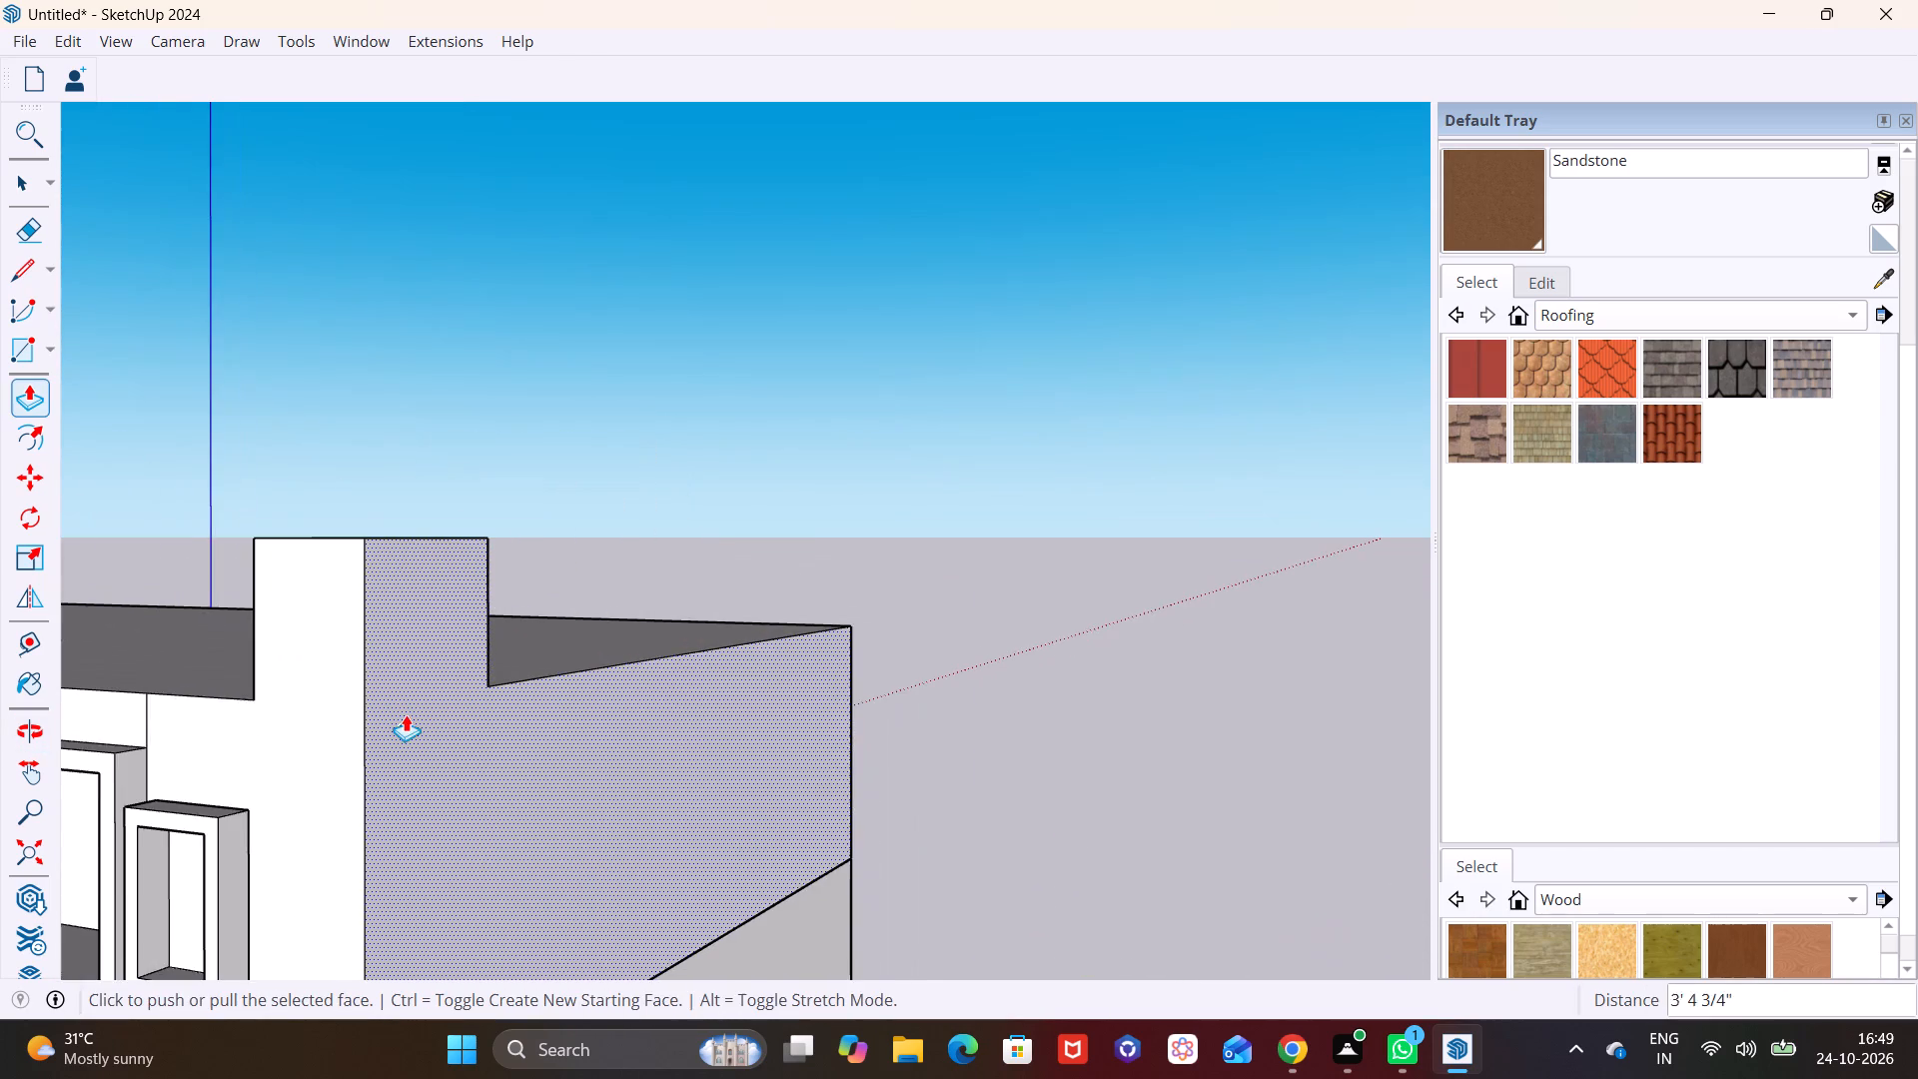
{"action": "scroll", "coordinate": [406, 714], "scroll_direction": "up", "scroll_amount": 4}
{"action": "left_click", "coordinate": [14, 277]}
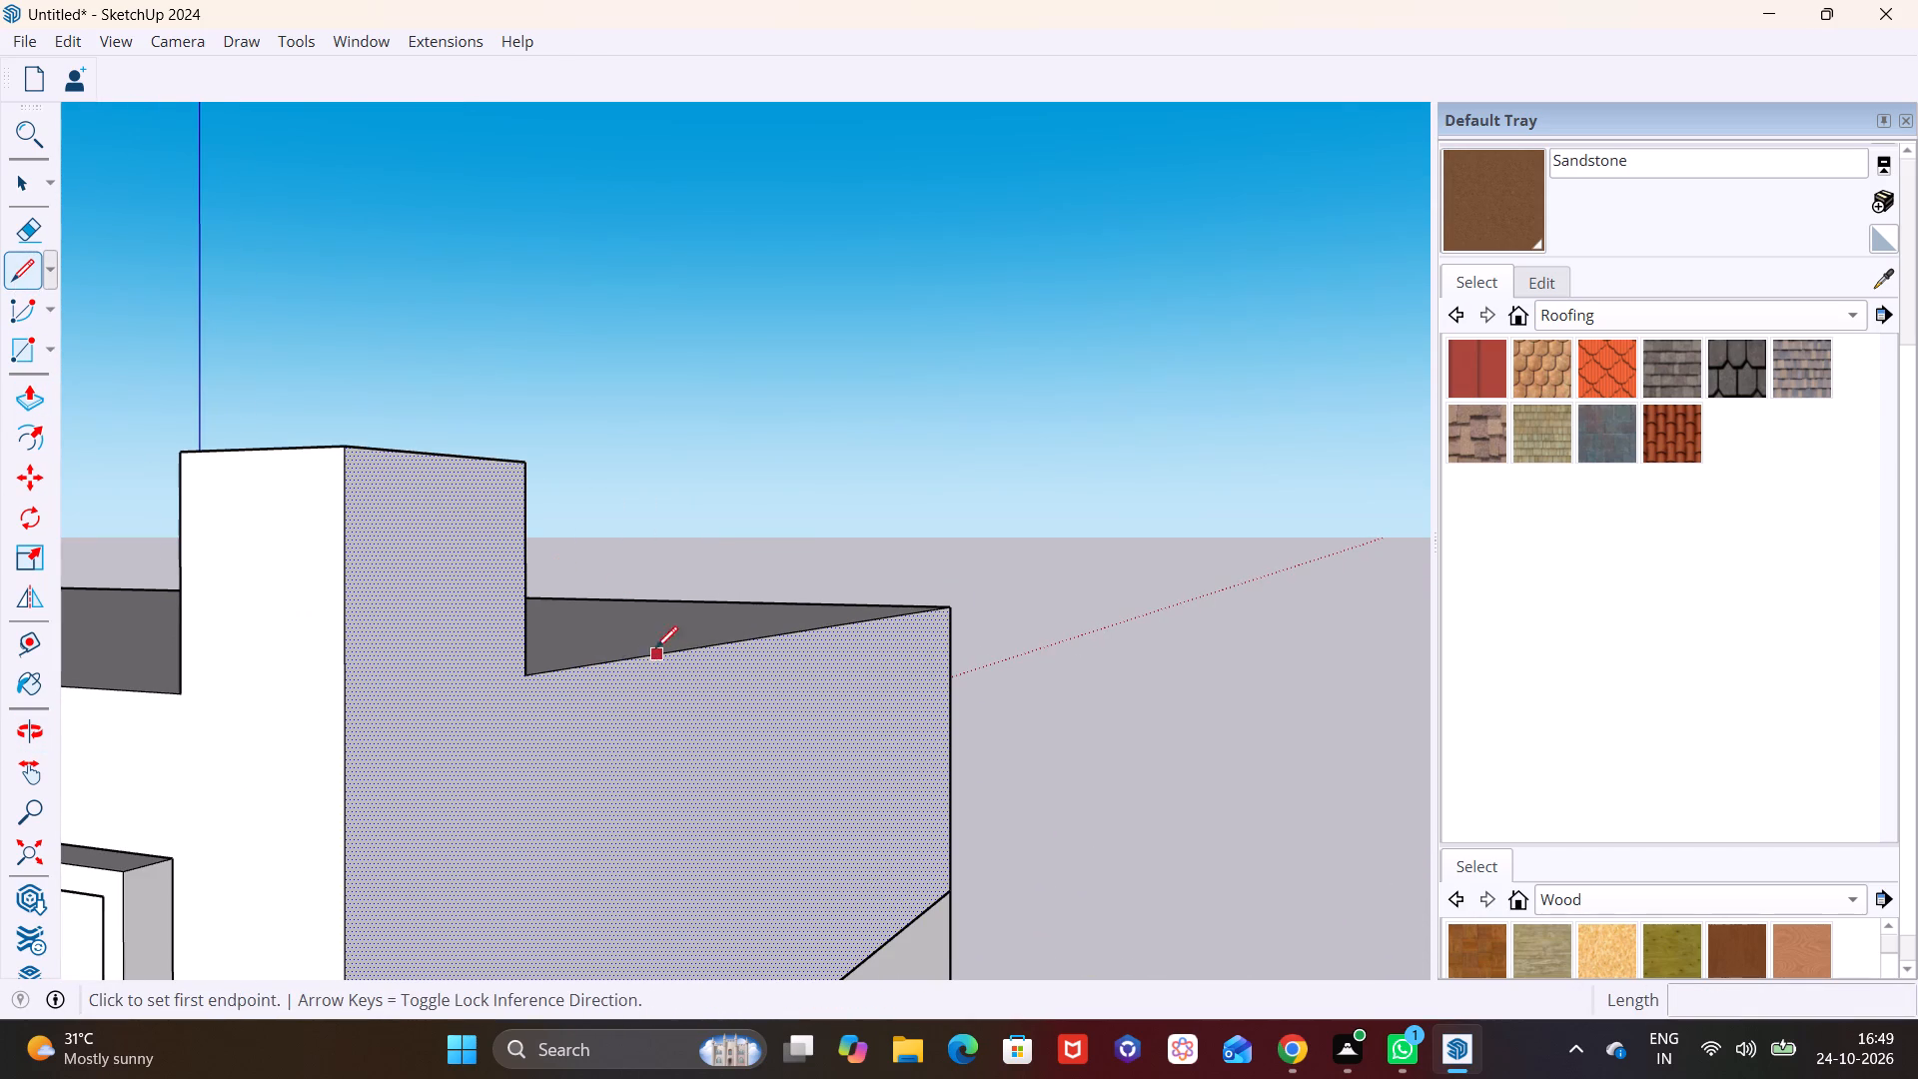
{"action": "left_click", "coordinate": [523, 678]}
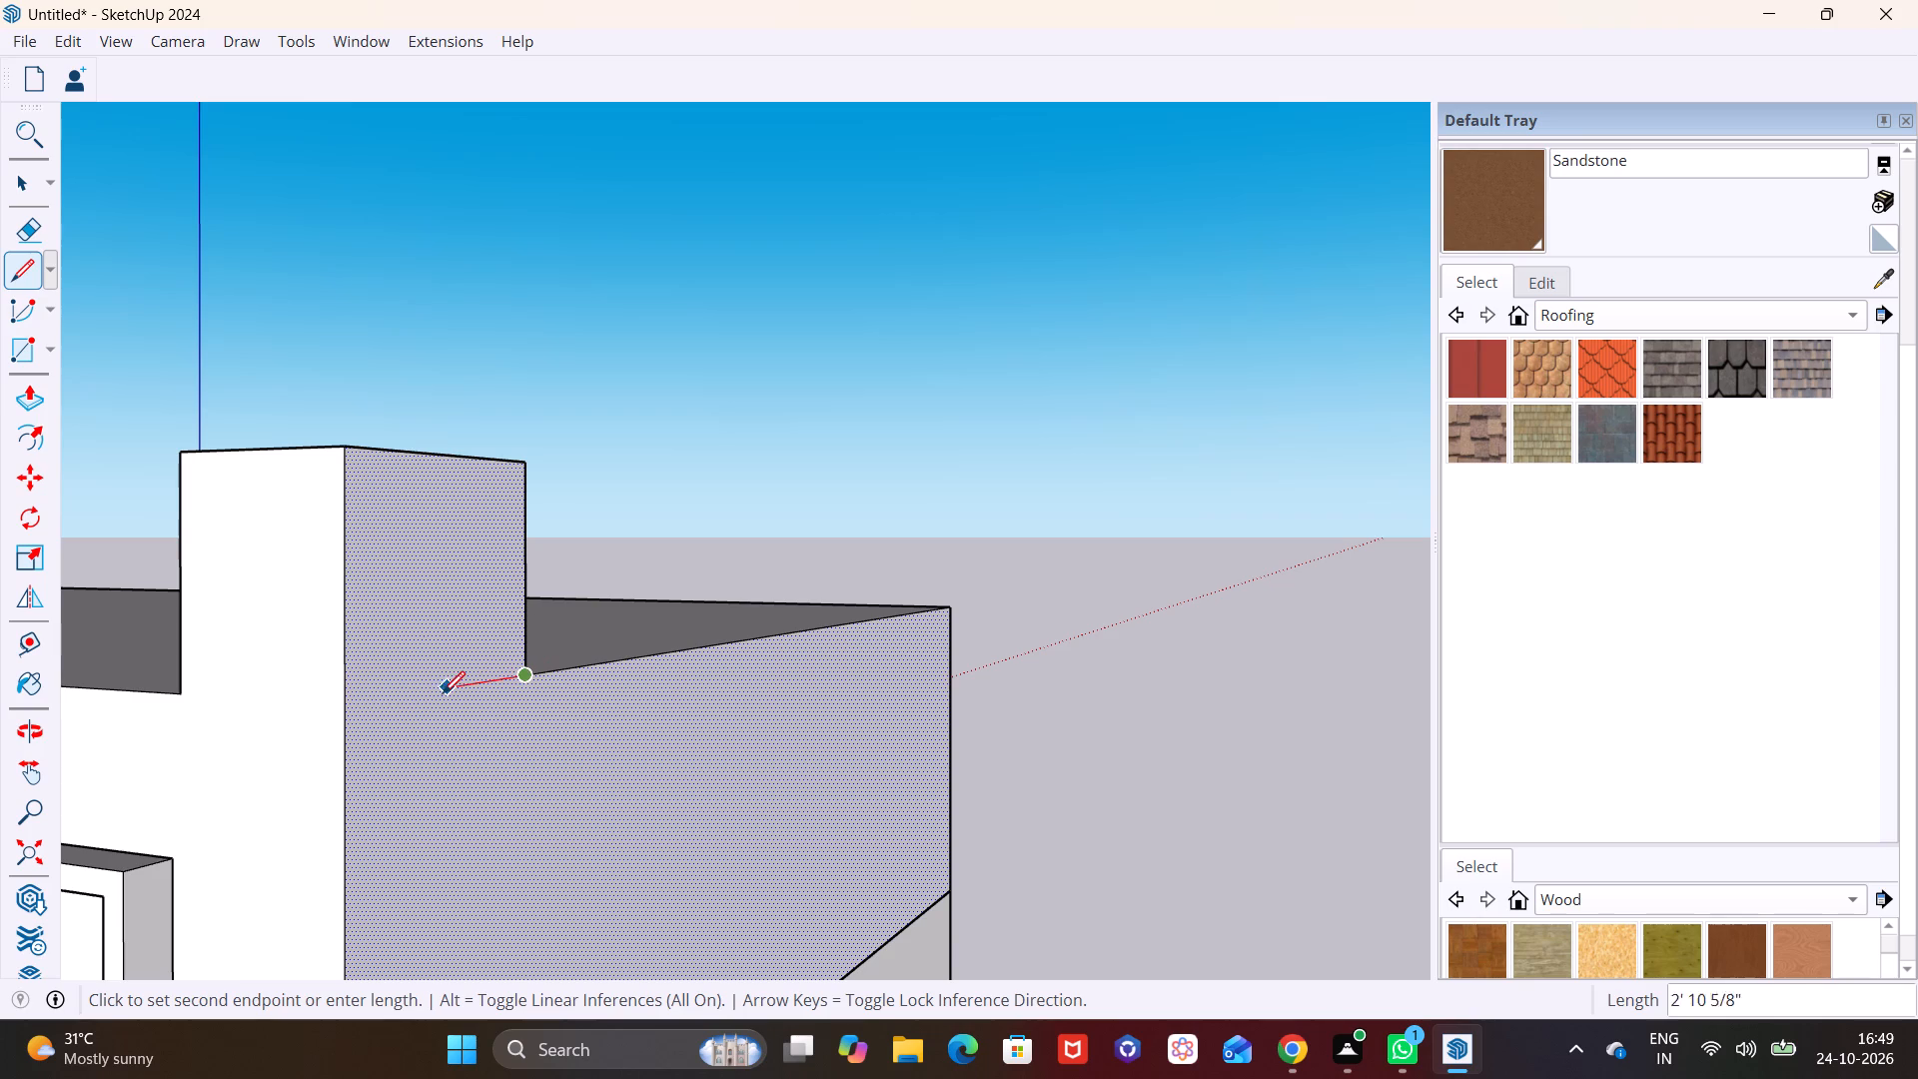
{"action": "left_click", "coordinate": [351, 708]}
{"action": "key", "text": "space"}
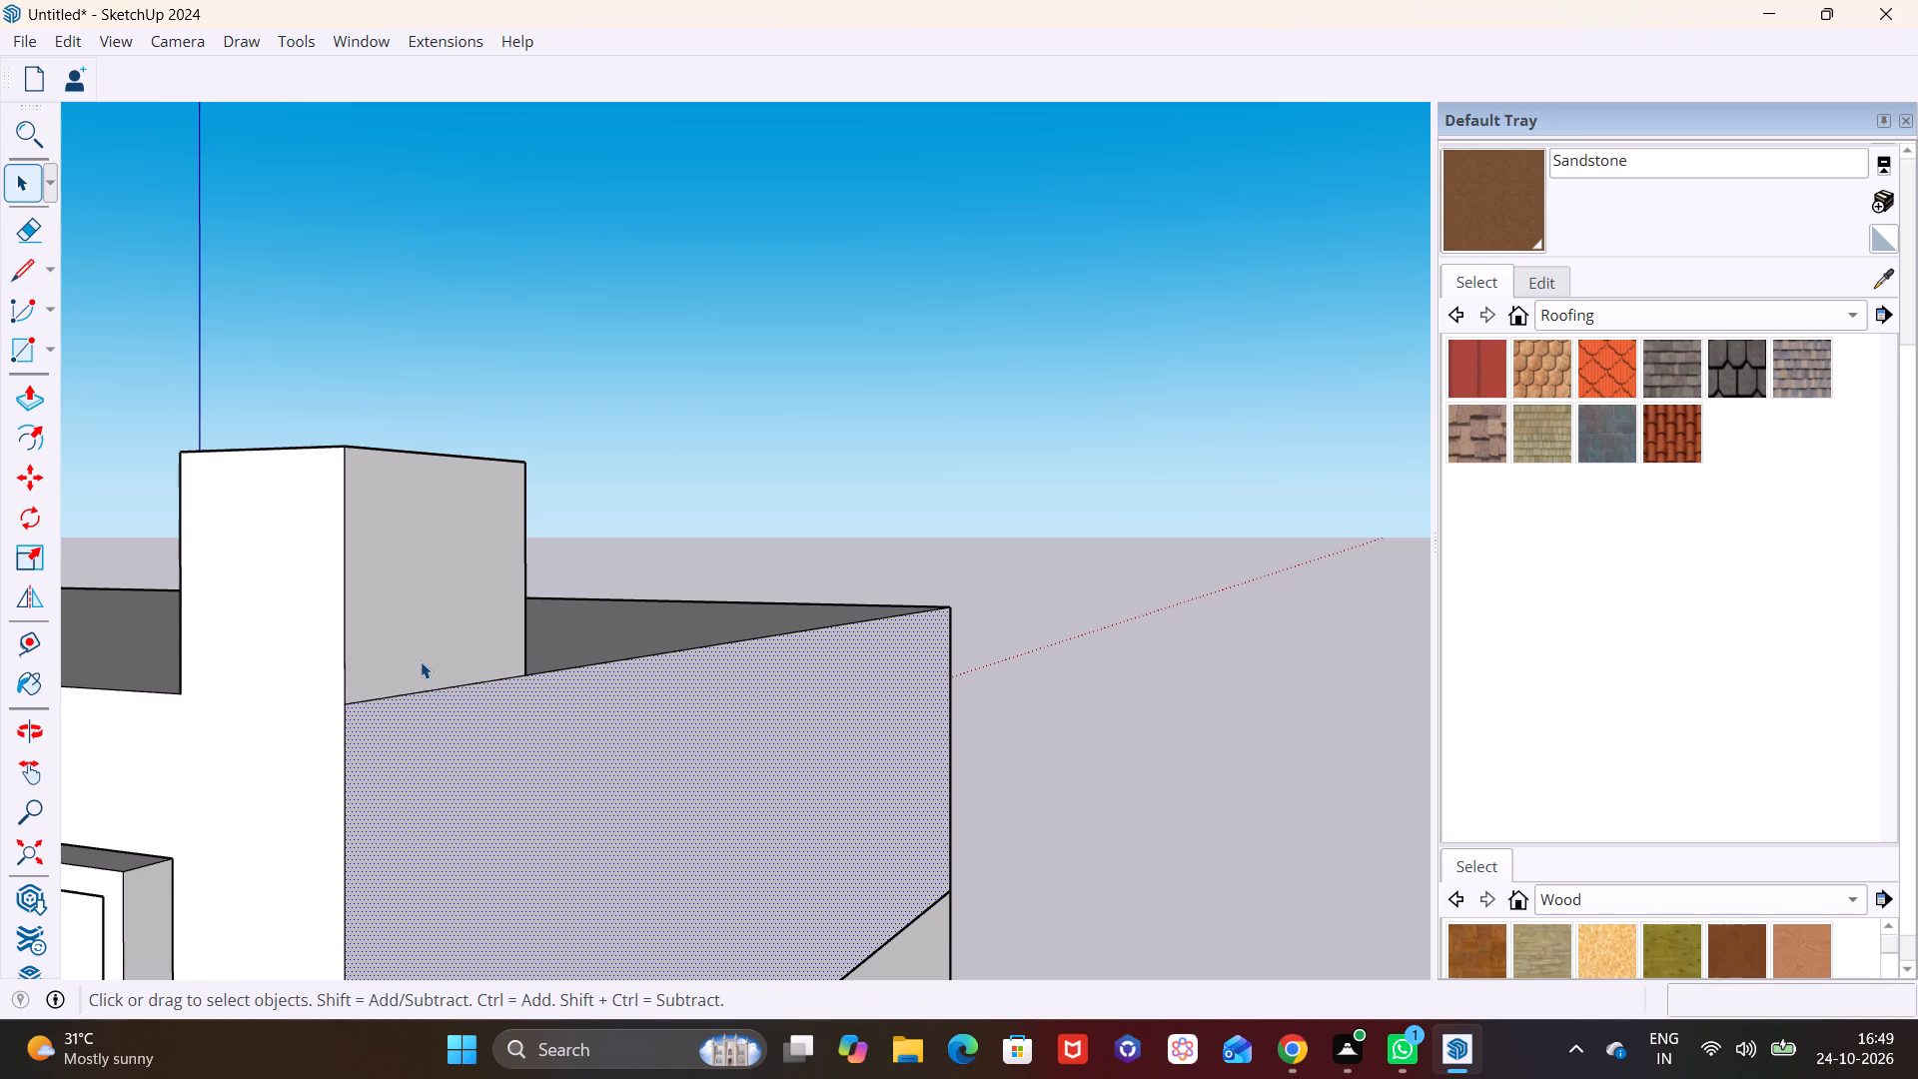
Push/Pull the outer side face of the roof corner wall inward about 2' 2" to make it narrower.
{"action": "left_click", "coordinate": [421, 661]}
{"action": "left_click", "coordinate": [14, 396]}
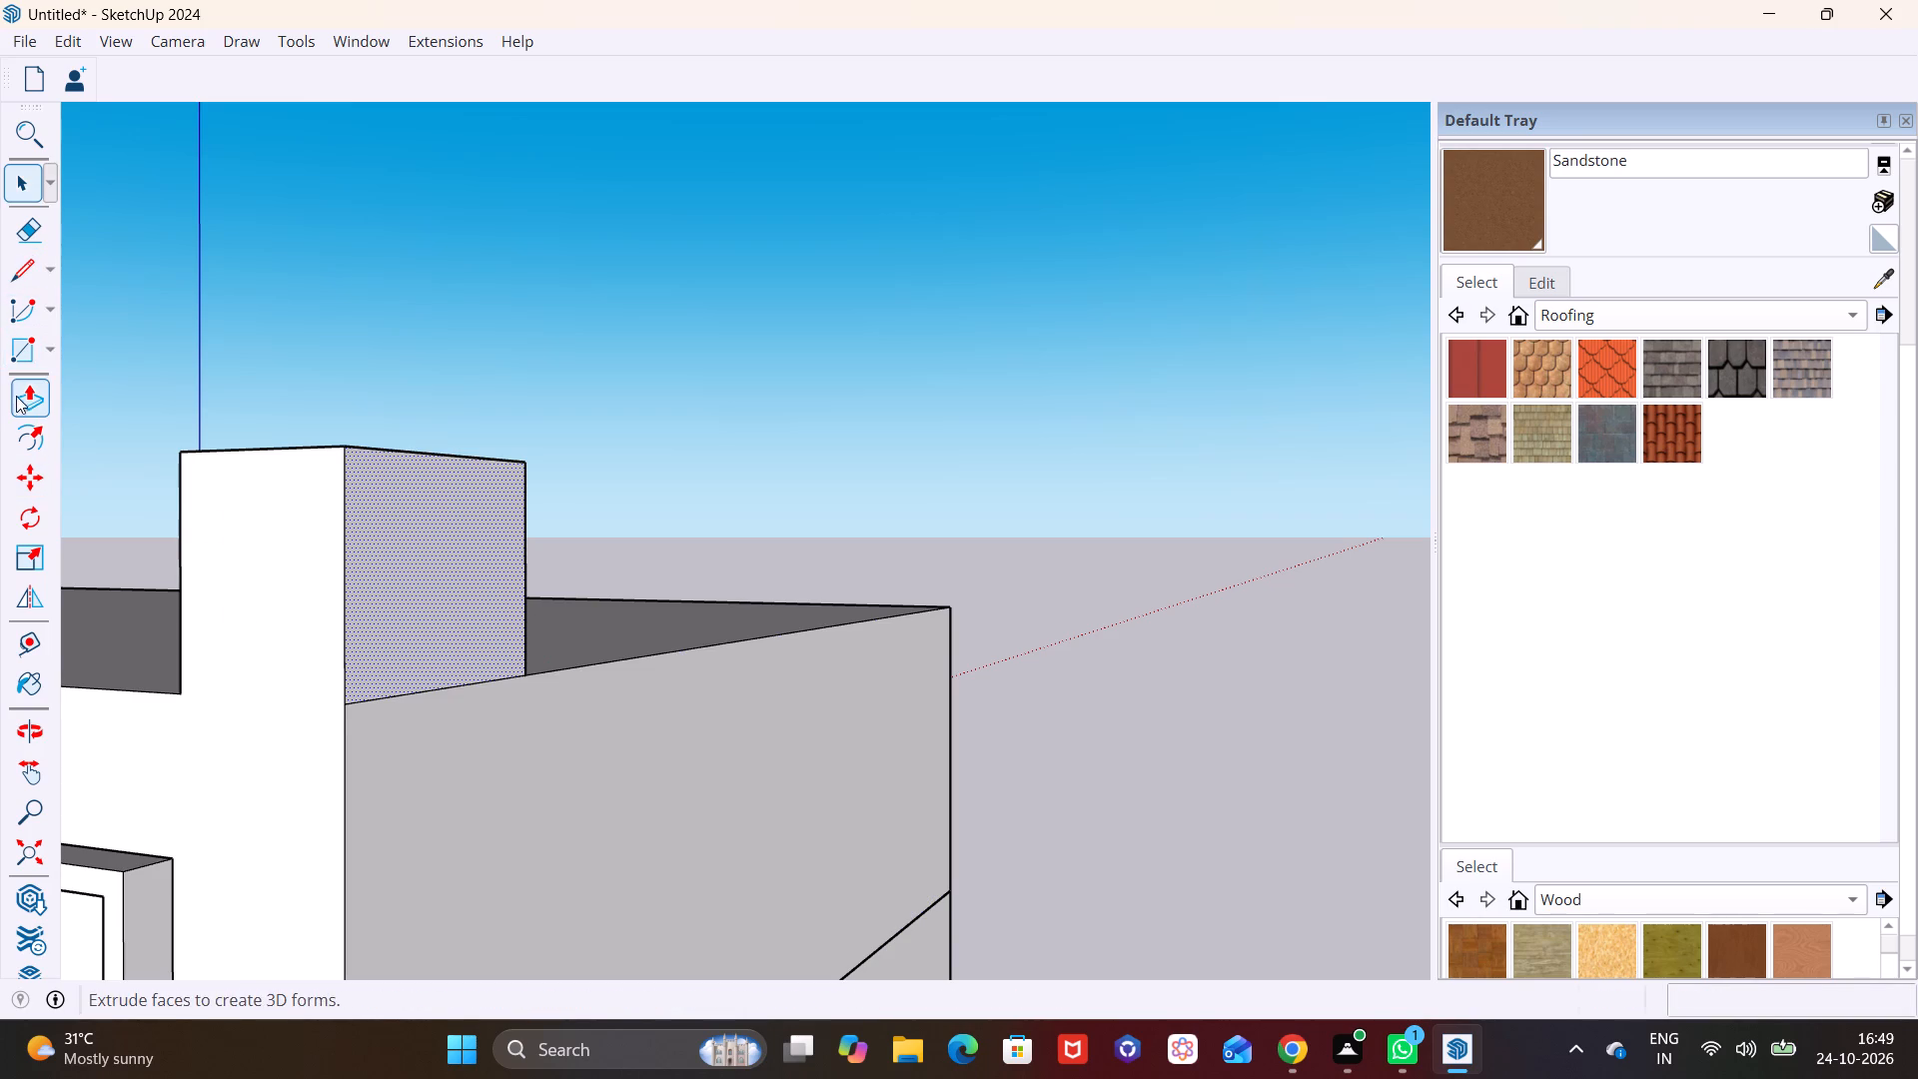
{"action": "left_click", "coordinate": [439, 575]}
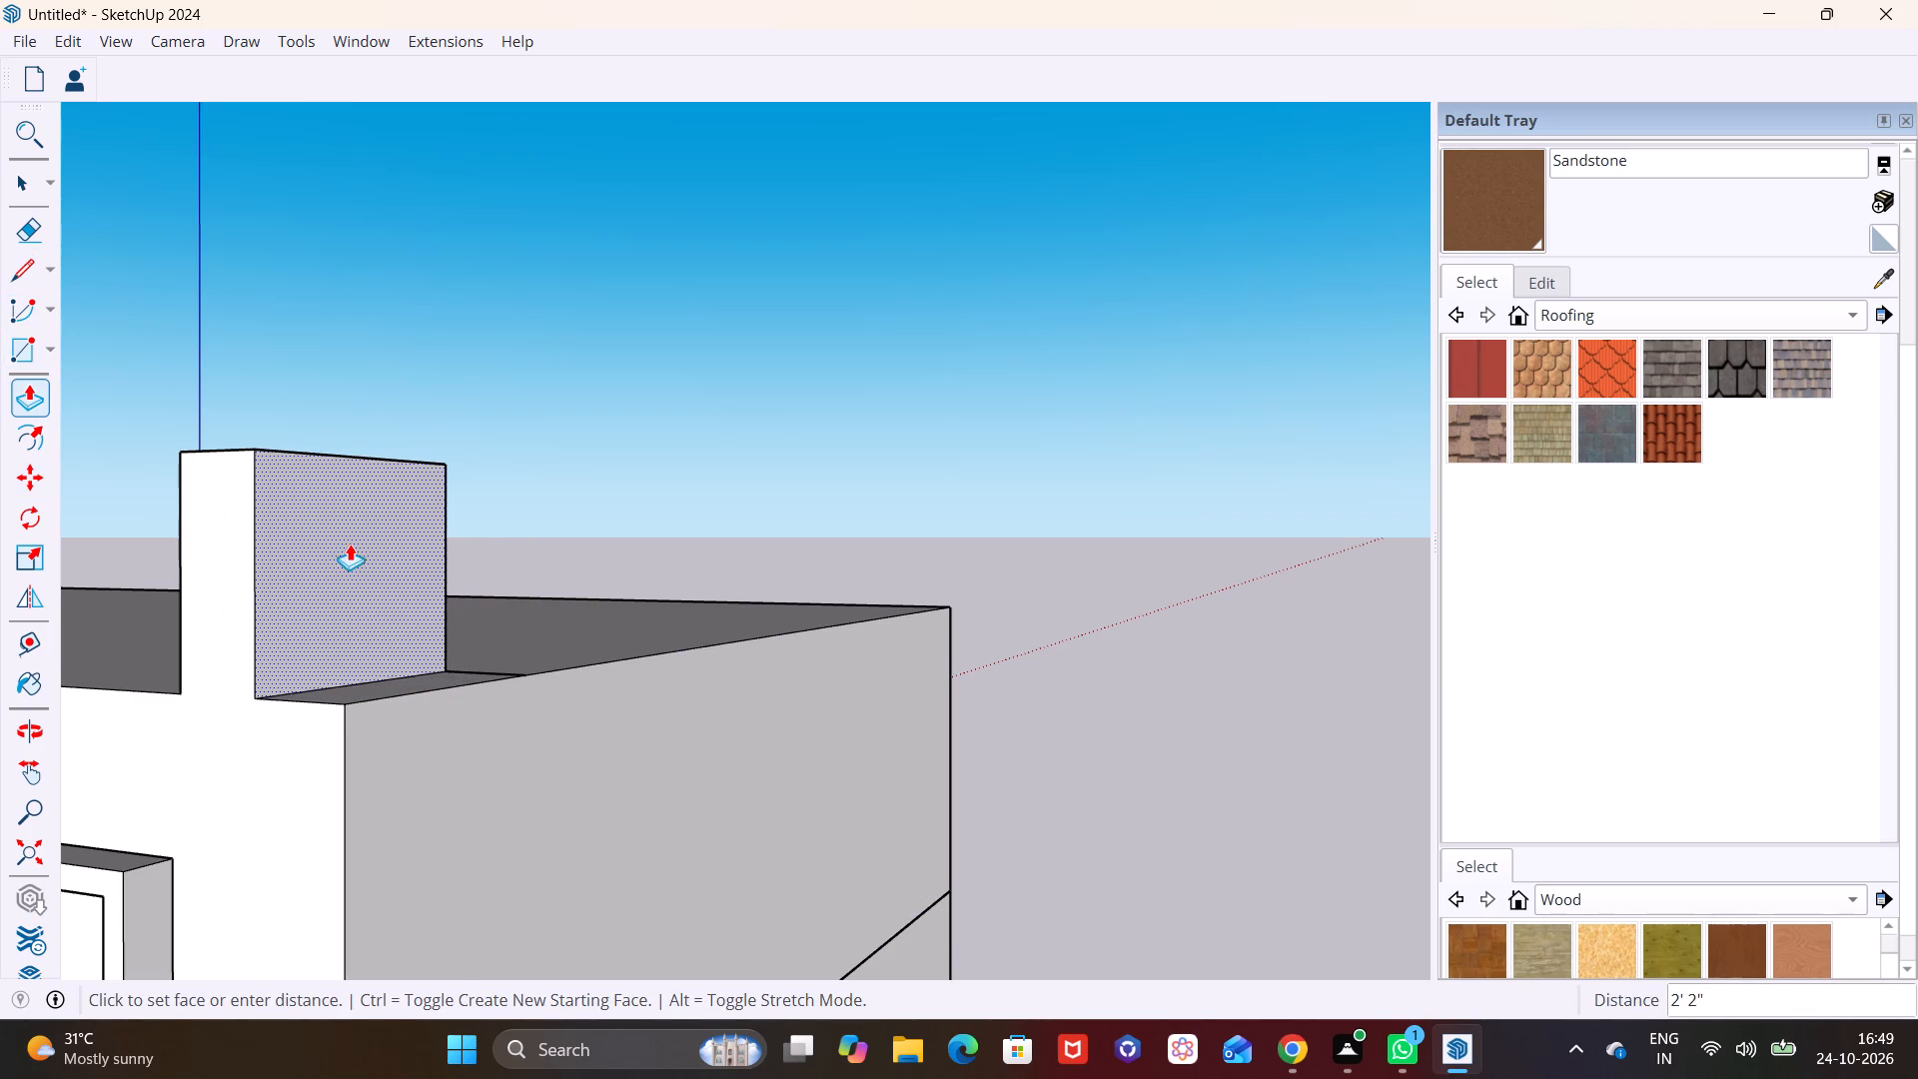
{"action": "left_click", "coordinate": [348, 543]}
{"action": "key", "text": "space"}
Extend the right end of the projecting slab above the ground floor outward 3' 4 3/4", in line with the upper side walls.
{"action": "scroll", "coordinate": [437, 646], "scroll_direction": "down", "scroll_amount": 11}
{"action": "middle_click_drag", "start_coordinate": [568, 857], "coordinate": [576, 509], "text": "shift"}
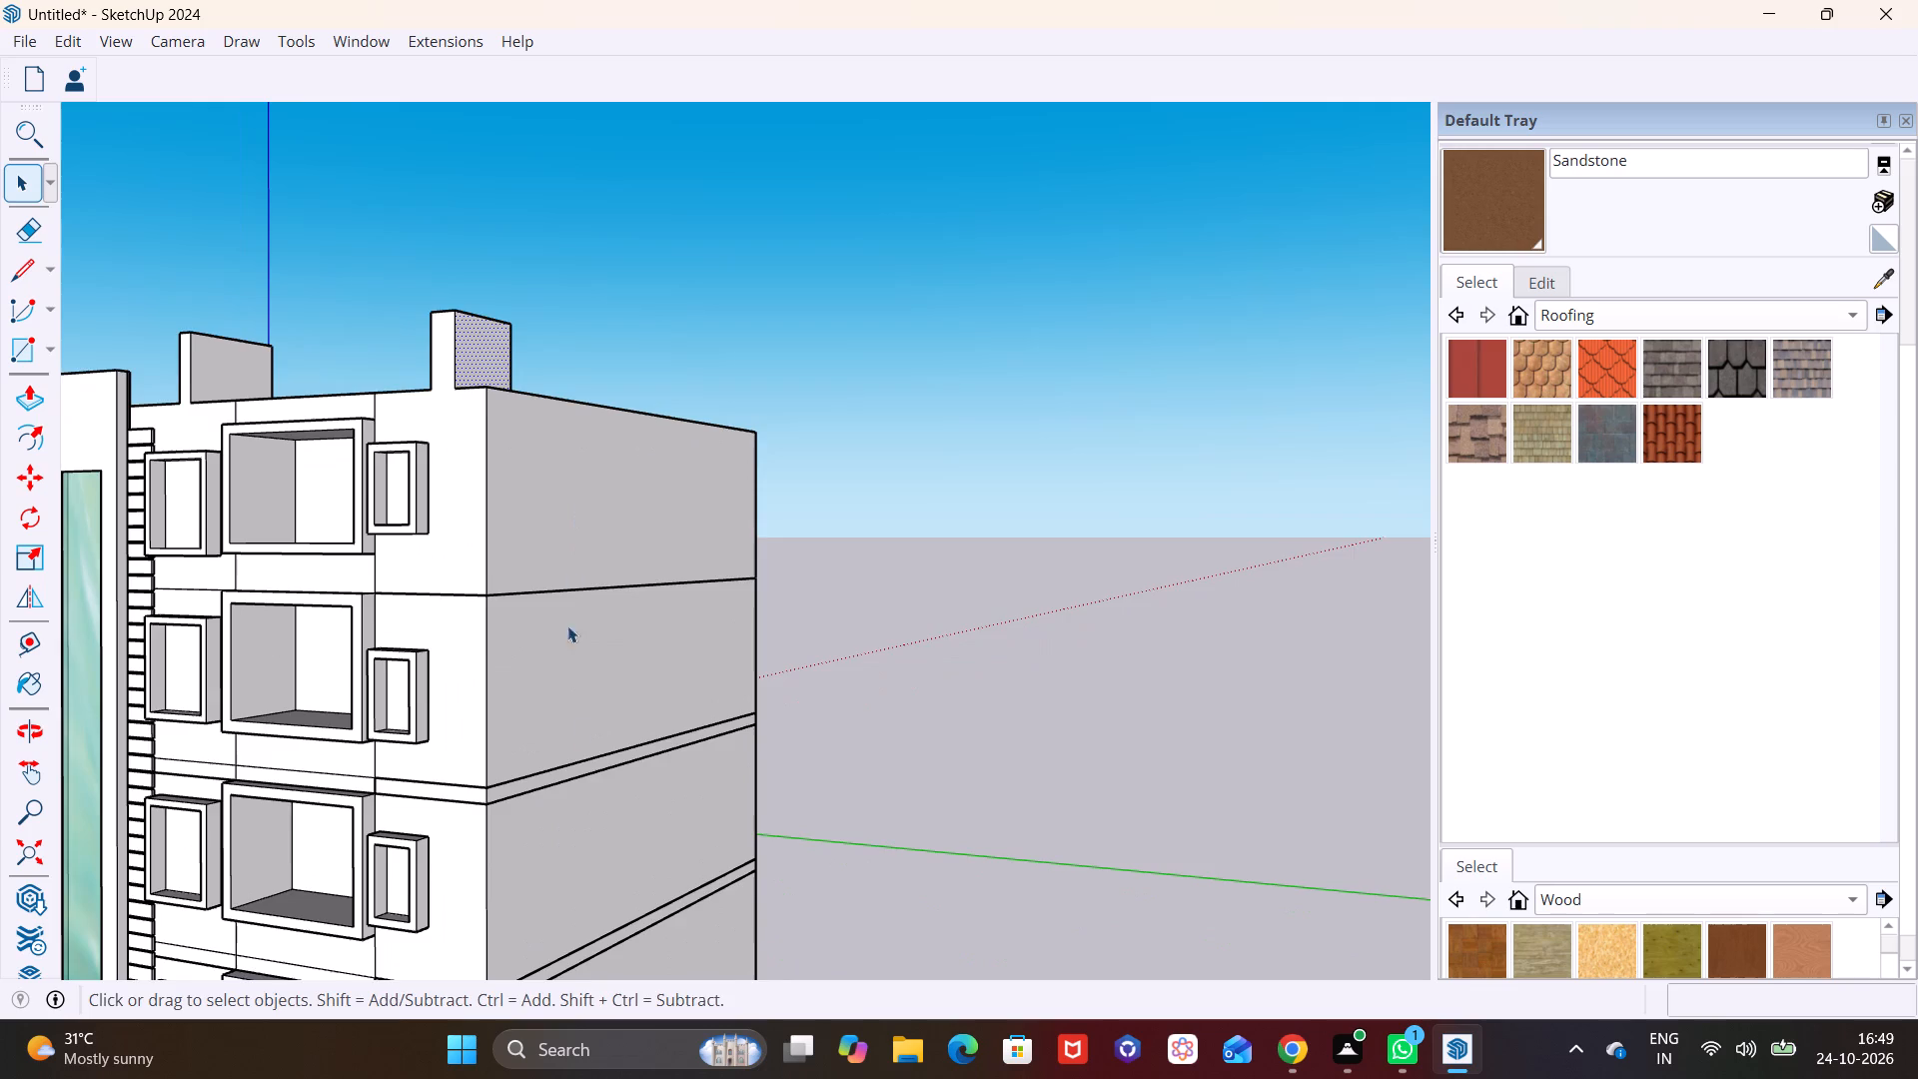
{"action": "middle_click_drag", "start_coordinate": [639, 881], "coordinate": [620, 580], "text": "shift"}
{"action": "middle_click_drag", "start_coordinate": [581, 800], "coordinate": [549, 575], "text": "shift"}
{"action": "scroll", "coordinate": [403, 582], "scroll_direction": "up", "scroll_amount": 3}
{"action": "middle_click_drag", "start_coordinate": [505, 630], "coordinate": [446, 524]}
{"action": "scroll", "coordinate": [446, 524], "scroll_direction": "up", "scroll_amount": 2}
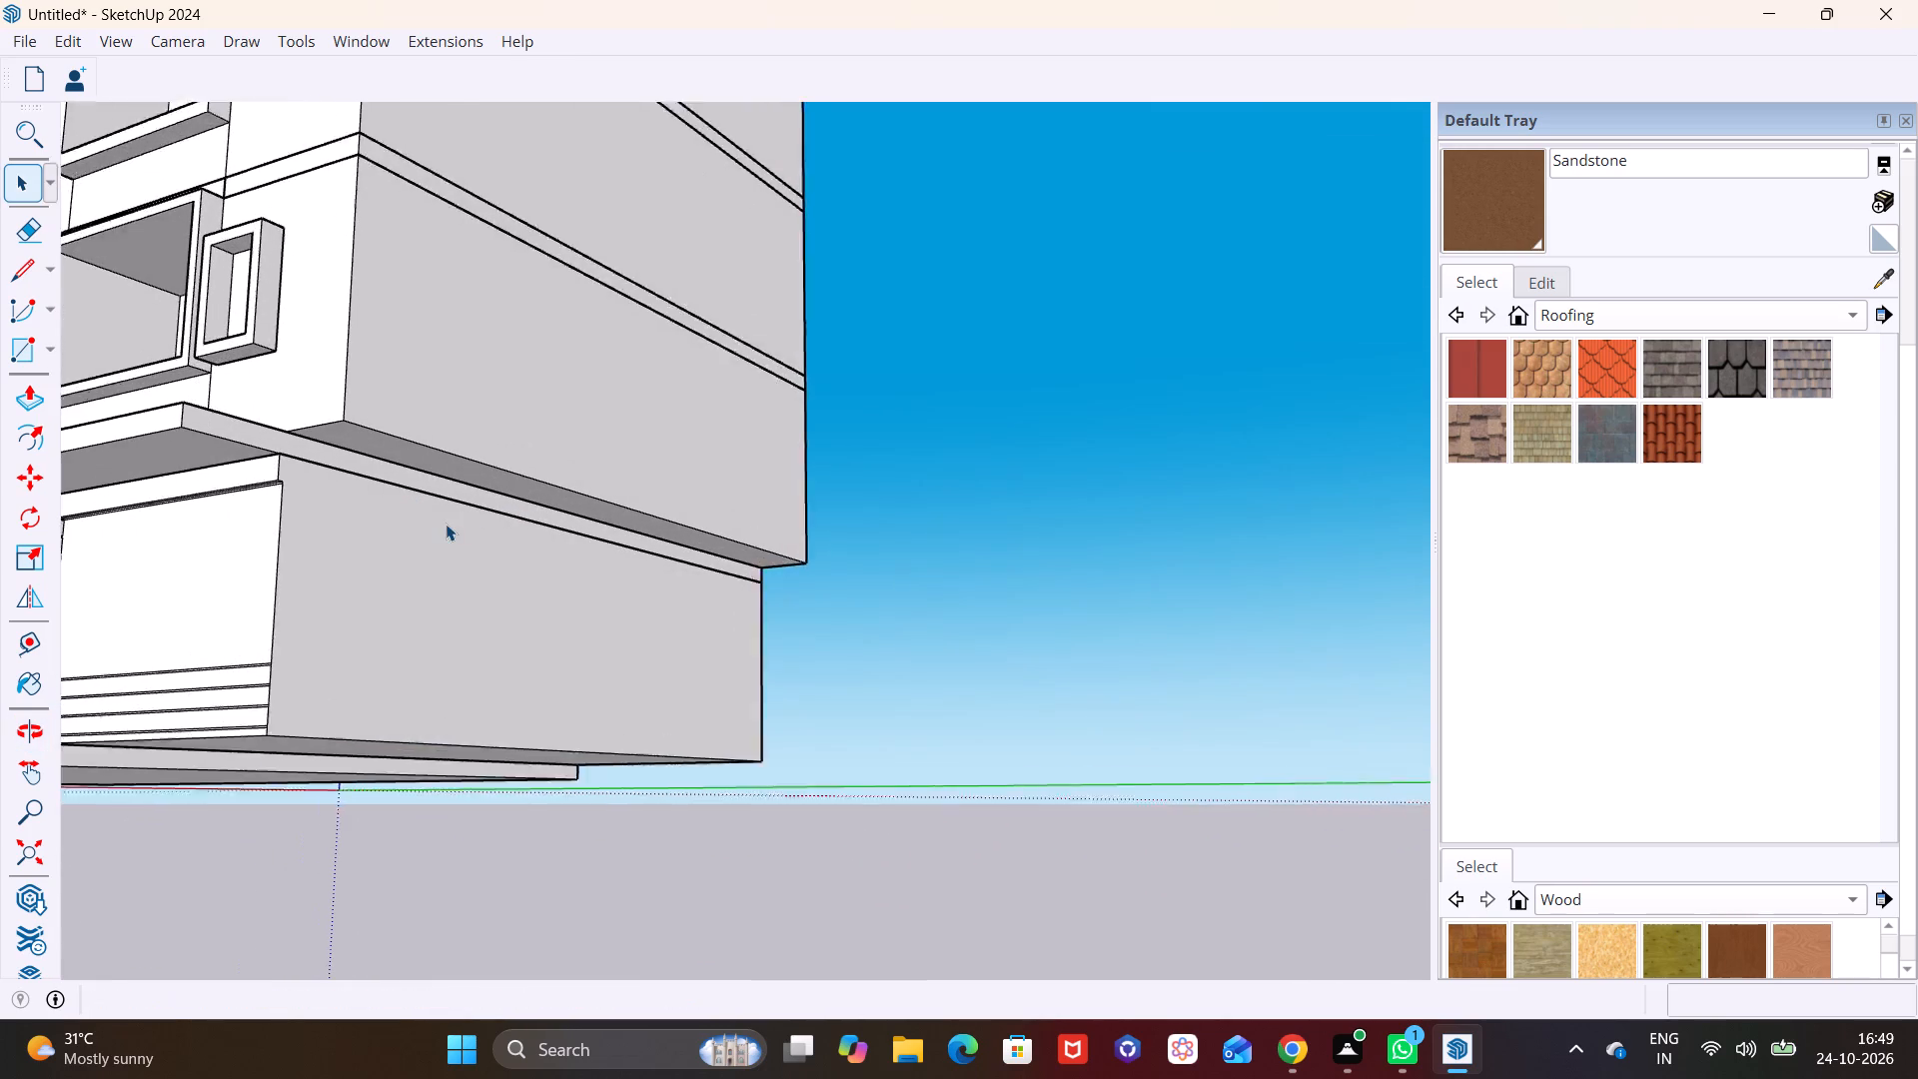
{"action": "scroll", "coordinate": [446, 524], "scroll_direction": "up", "scroll_amount": 1}
{"action": "triple_click", "coordinate": [427, 473]}
{"action": "left_click", "coordinate": [424, 474]}
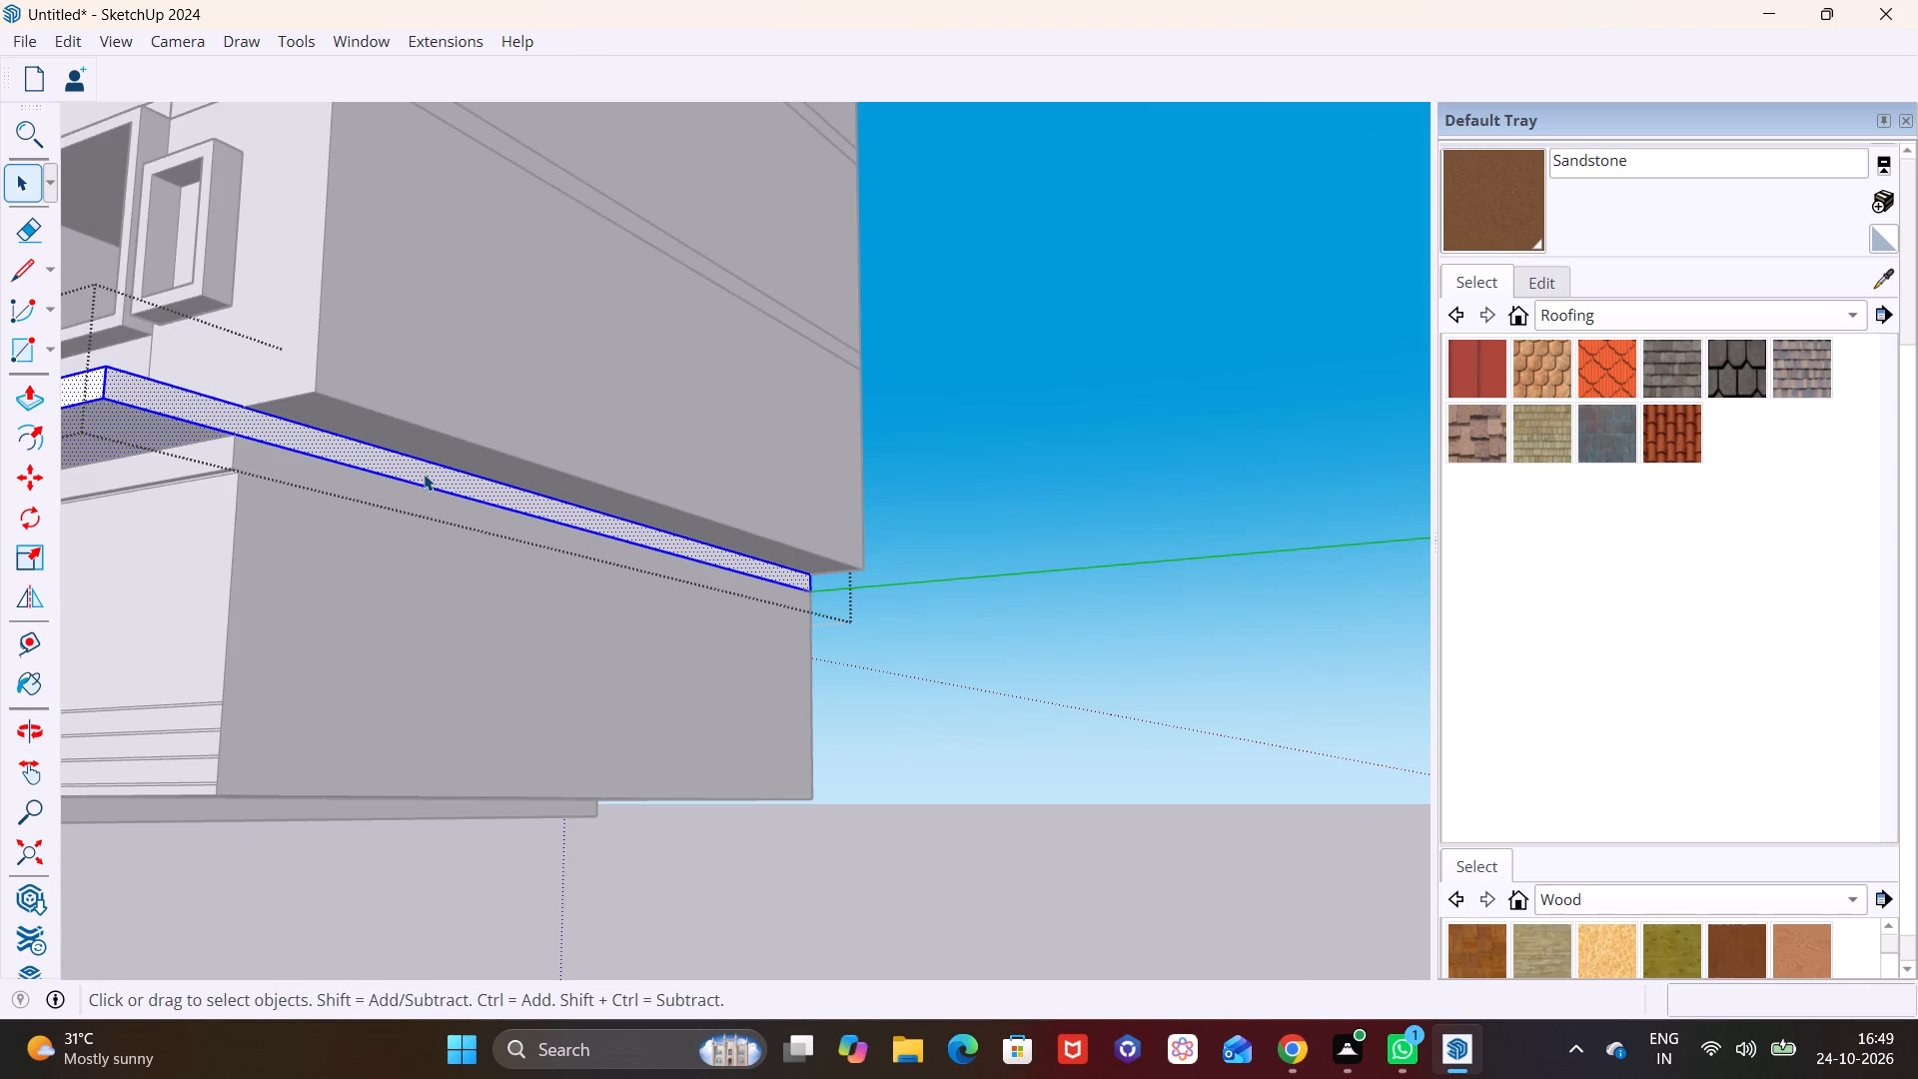
{"action": "left_click", "coordinate": [424, 474]}
{"action": "left_click", "coordinate": [423, 473]}
{"action": "left_click", "coordinate": [363, 450]}
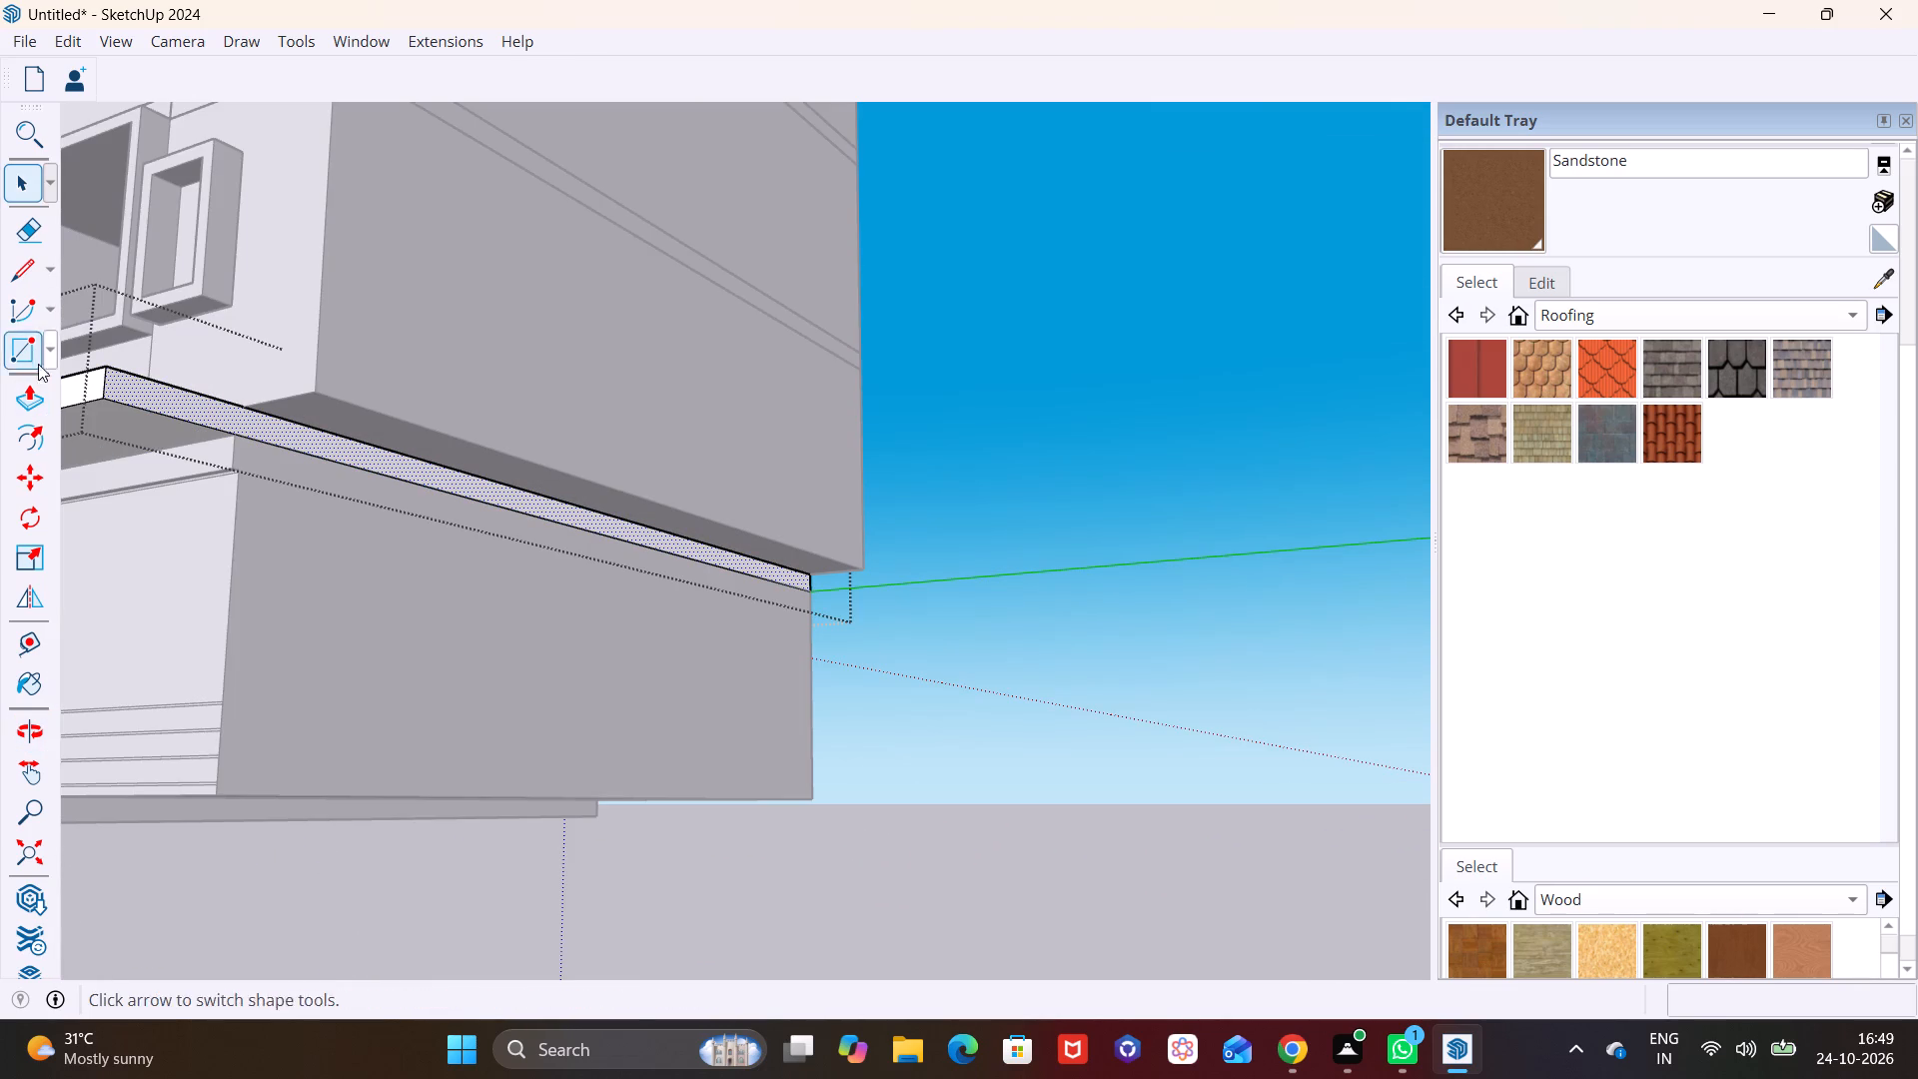
{"action": "left_click", "coordinate": [31, 395]}
{"action": "left_click", "coordinate": [259, 420]}
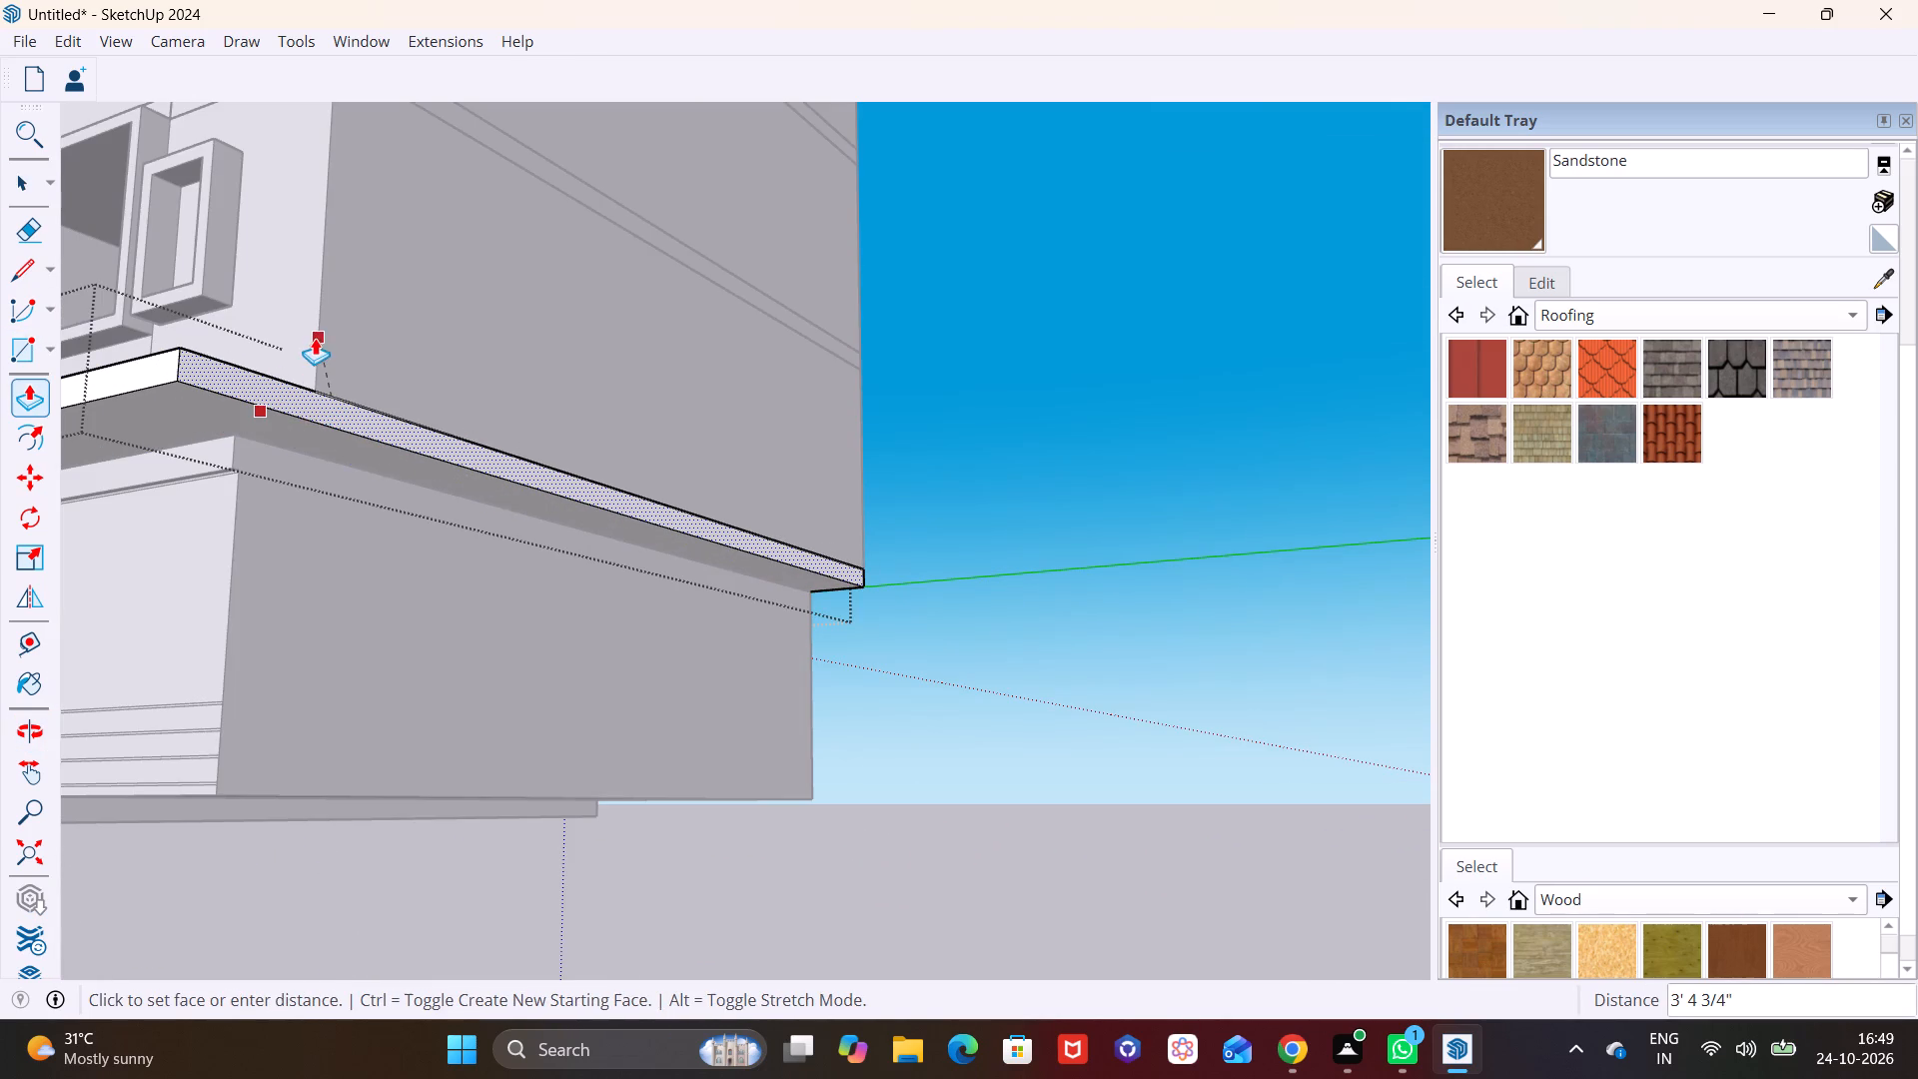
{"action": "left_click", "coordinate": [315, 338]}
{"action": "key", "text": "space"}
{"action": "left_click", "coordinate": [343, 554]}
{"action": "left_click", "coordinate": [341, 554]}
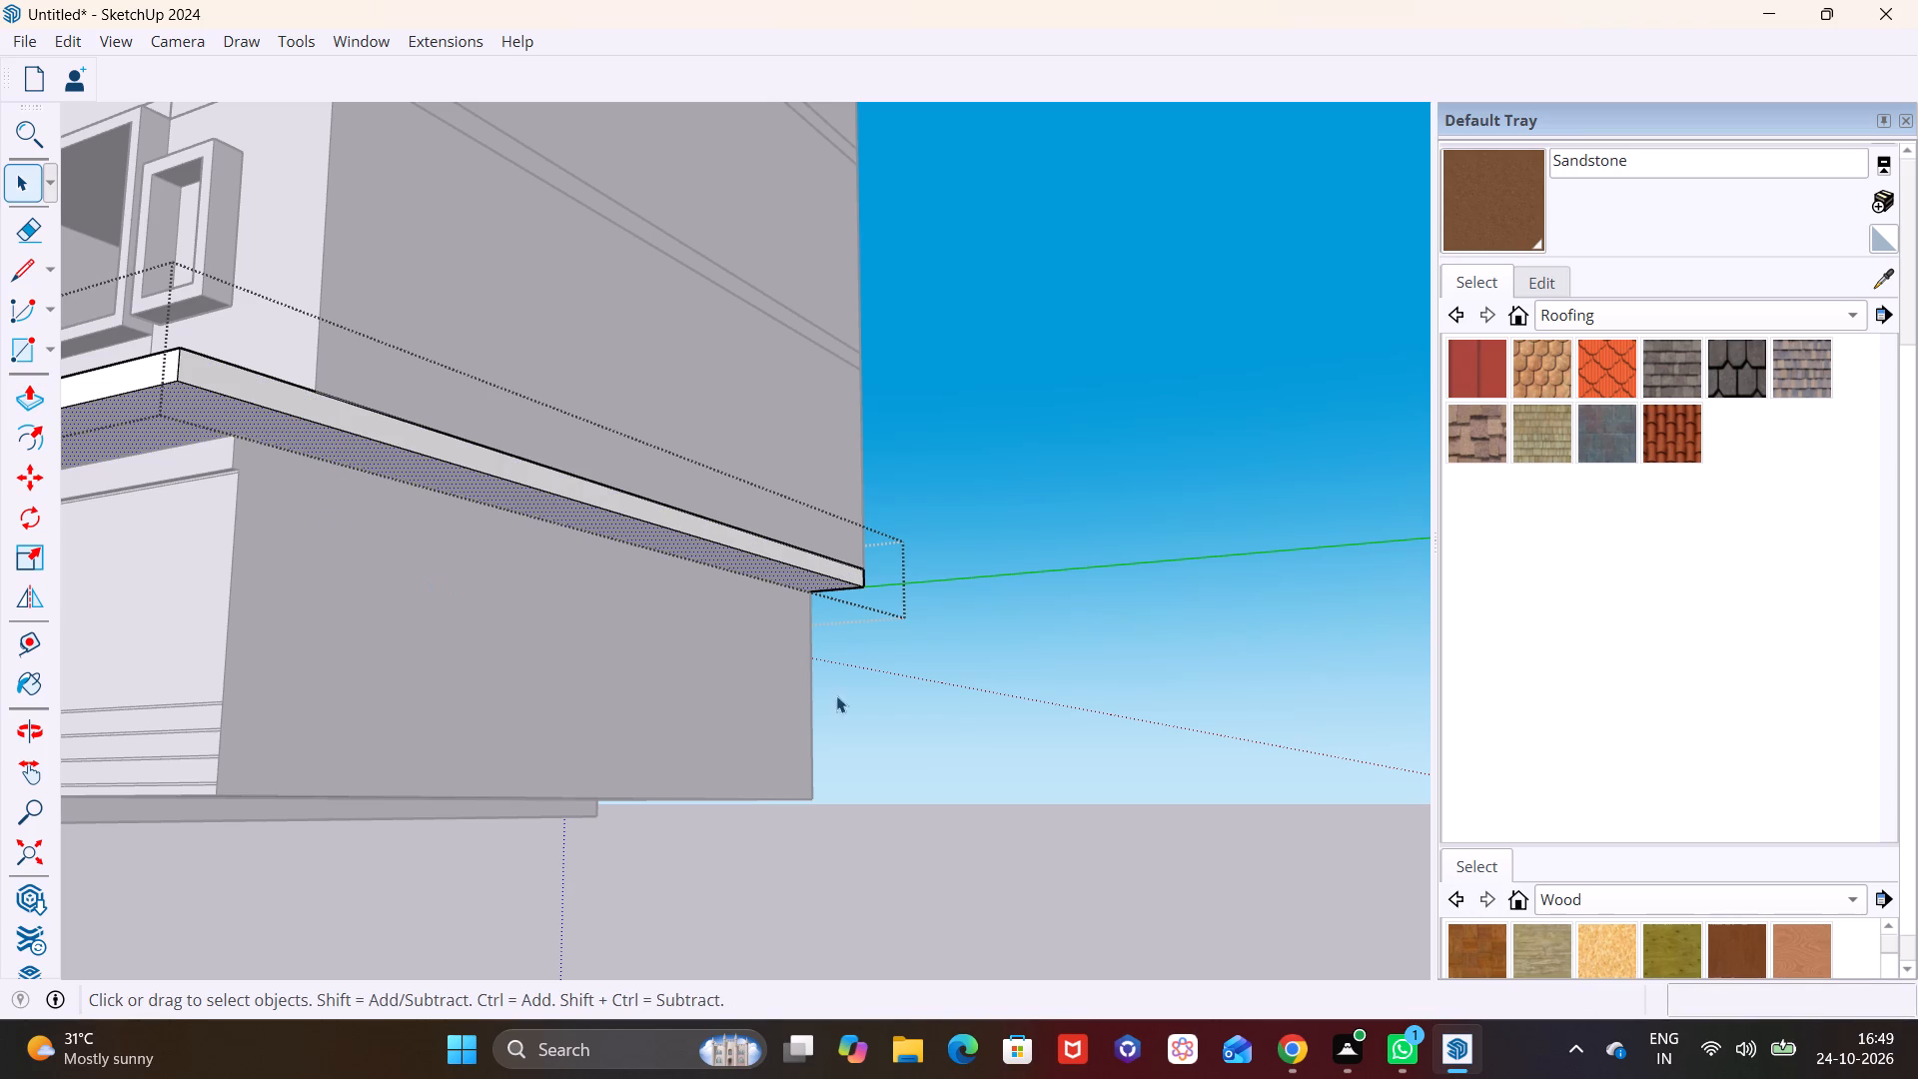
{"action": "left_click", "coordinate": [1005, 729]}
Push/Pull the ground-floor right side wall outward 3' 7 15/16" and back in 3 3/16" to align it with the slab edge above.
{"action": "left_click", "coordinate": [528, 663]}
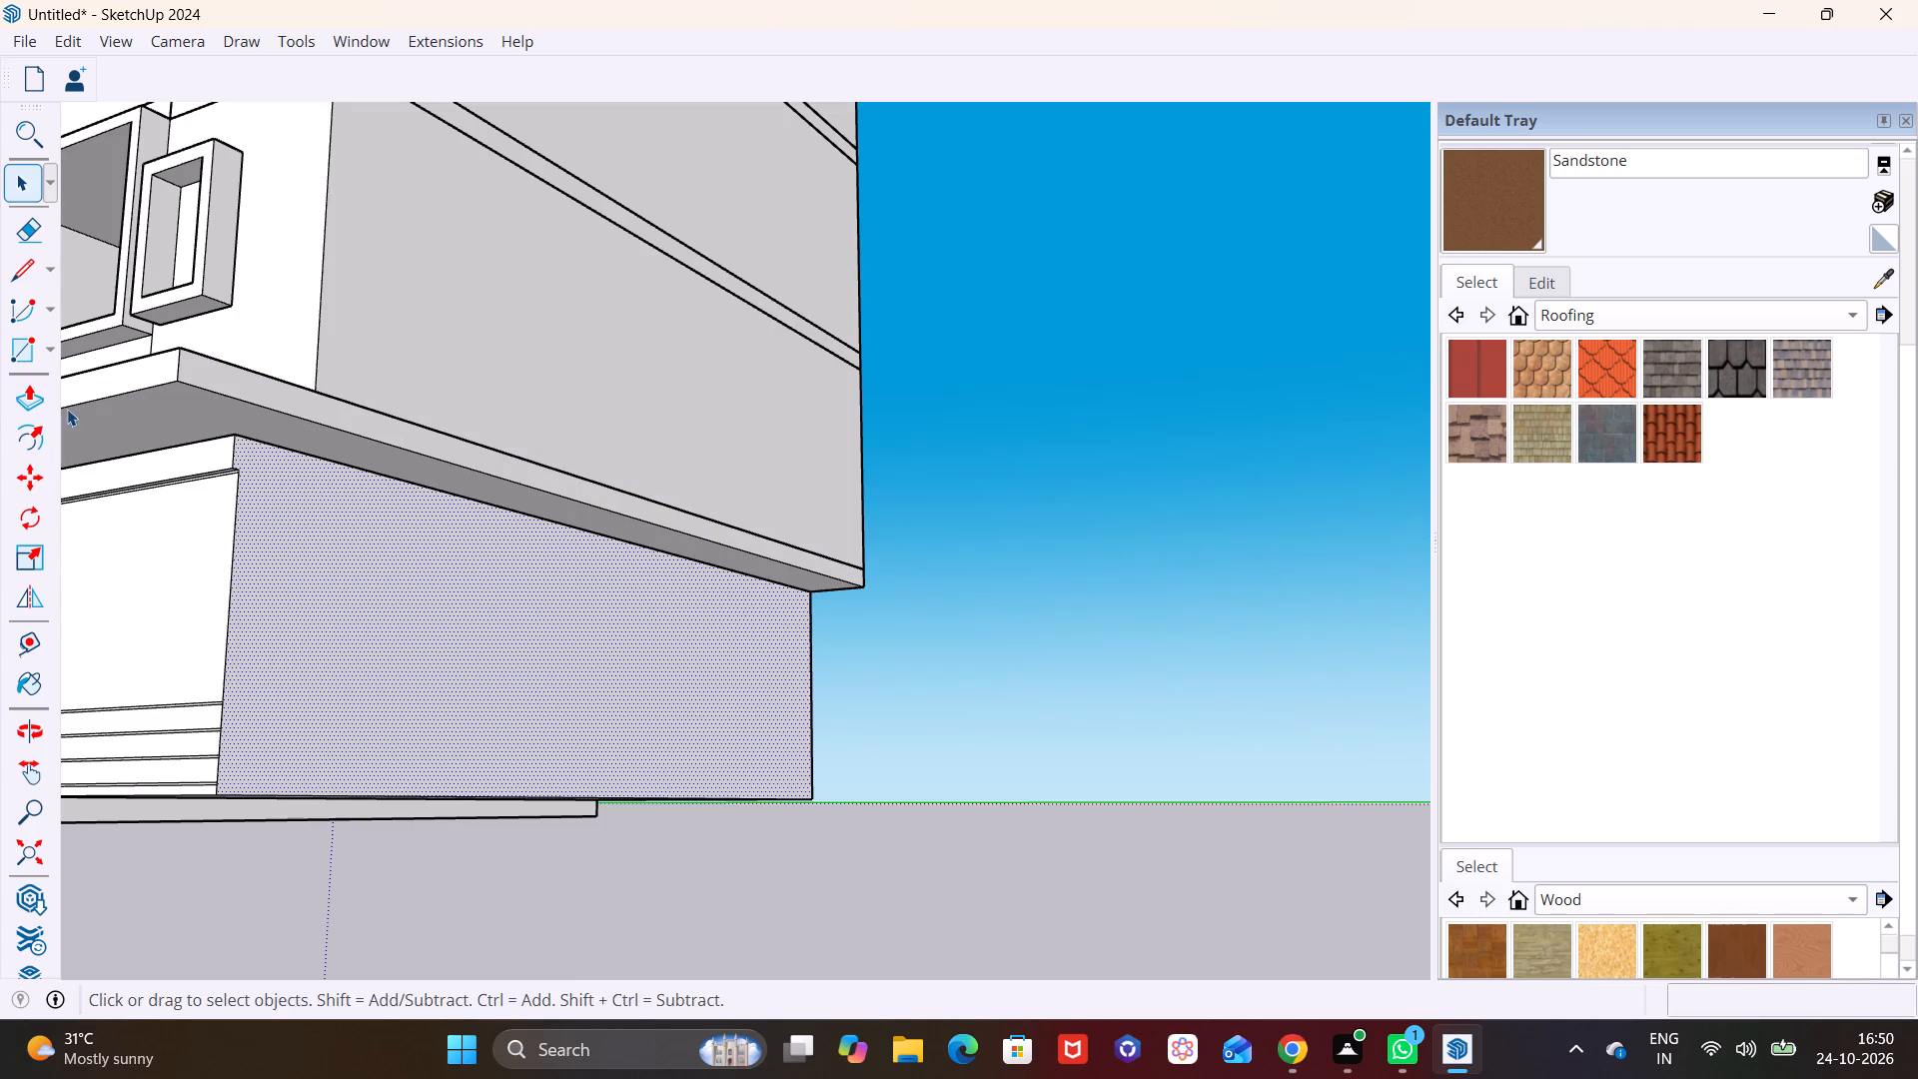
{"action": "left_click", "coordinate": [44, 397]}
{"action": "left_click", "coordinate": [435, 584]}
{"action": "left_click", "coordinate": [493, 483]}
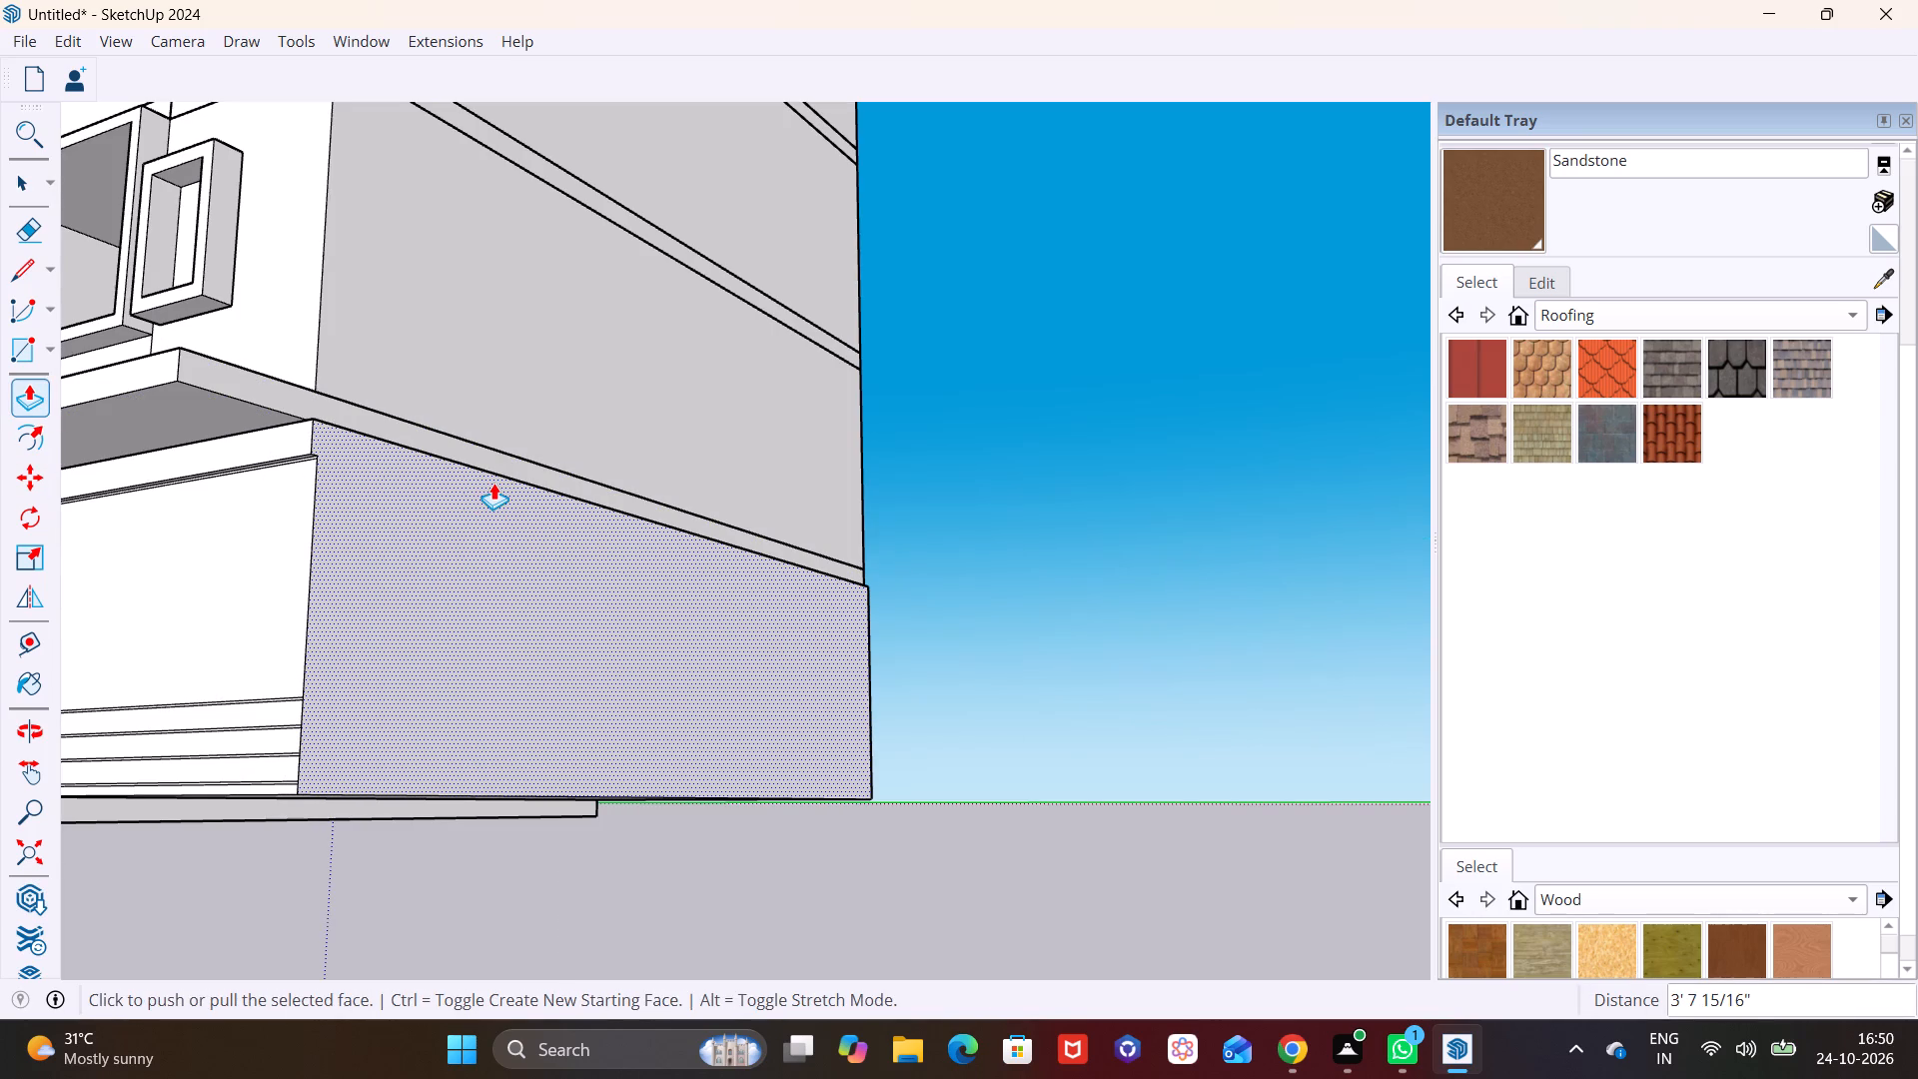
{"action": "left_click", "coordinate": [319, 421]}
{"action": "middle_click_drag", "start_coordinate": [514, 567], "coordinate": [428, 832]}
{"action": "left_click", "coordinate": [263, 516]}
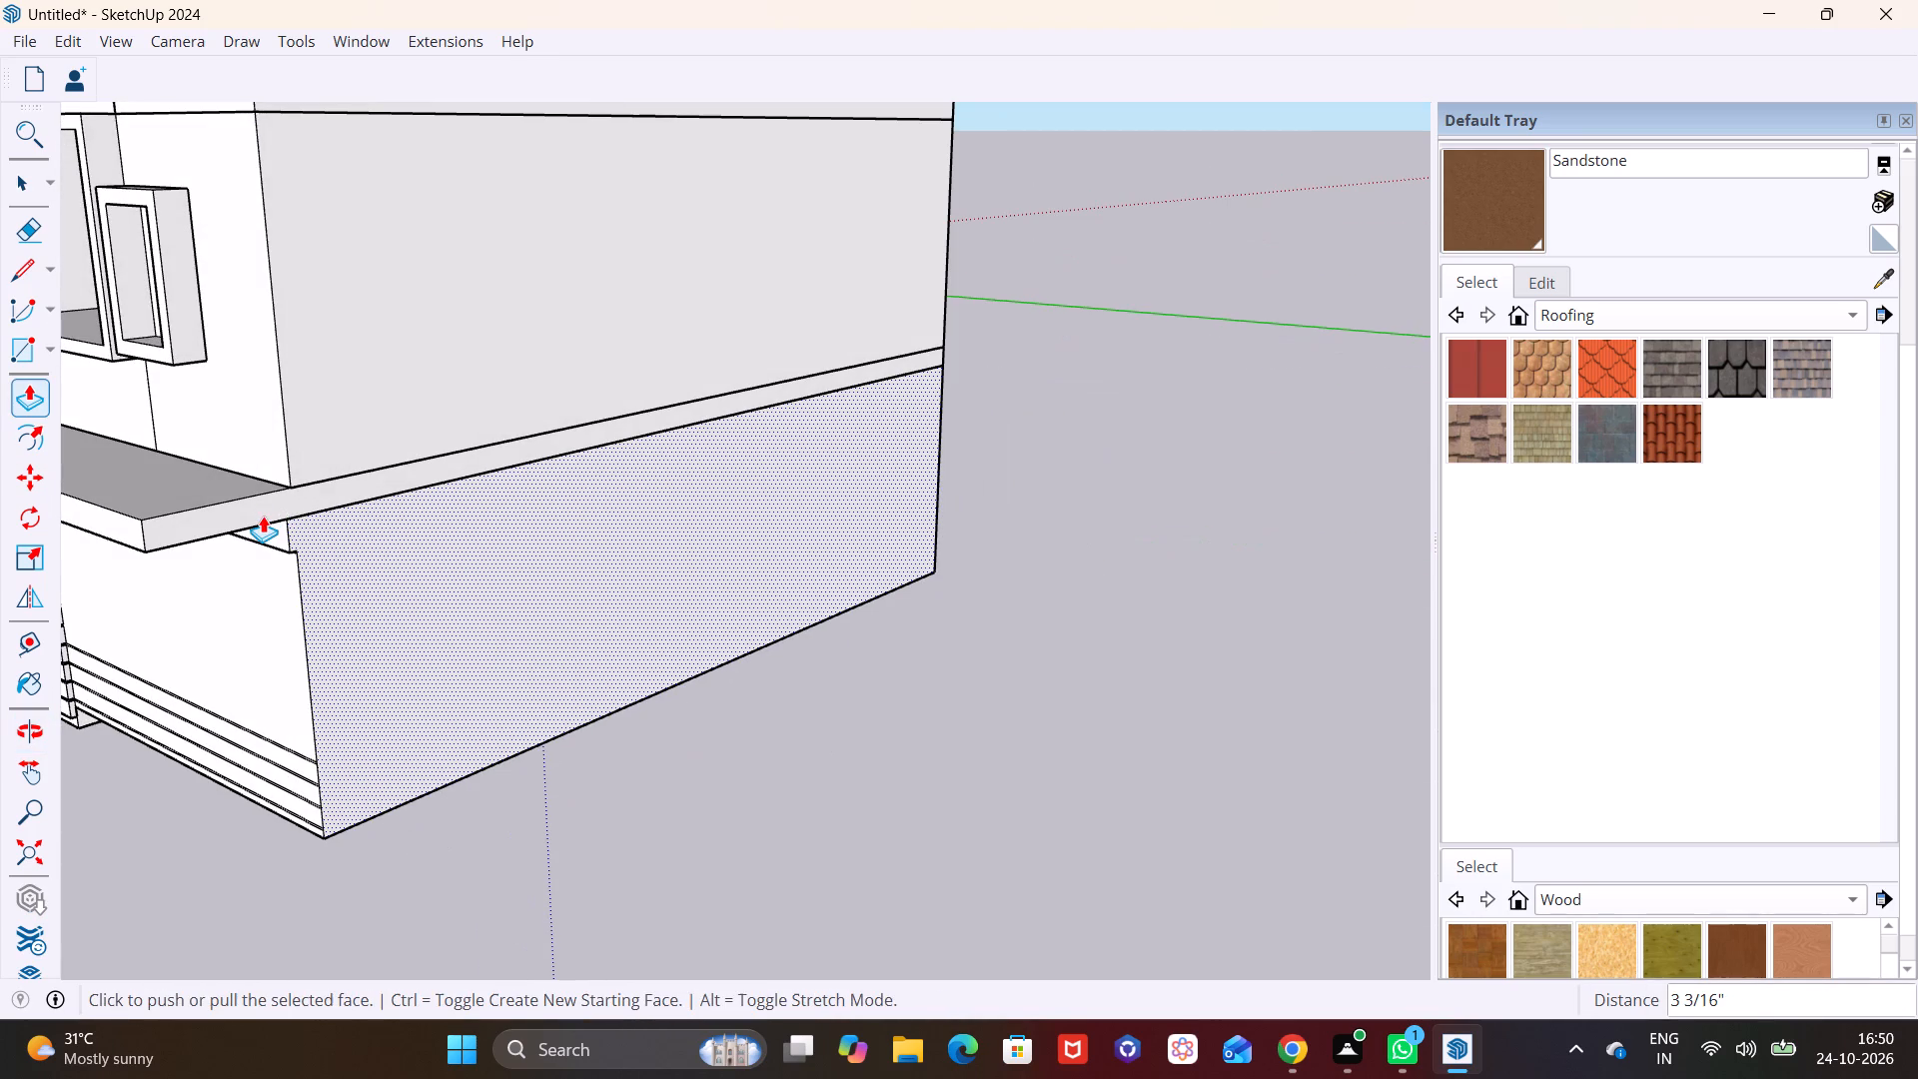
{"action": "key", "text": "space"}
{"action": "left_click", "coordinate": [787, 807]}
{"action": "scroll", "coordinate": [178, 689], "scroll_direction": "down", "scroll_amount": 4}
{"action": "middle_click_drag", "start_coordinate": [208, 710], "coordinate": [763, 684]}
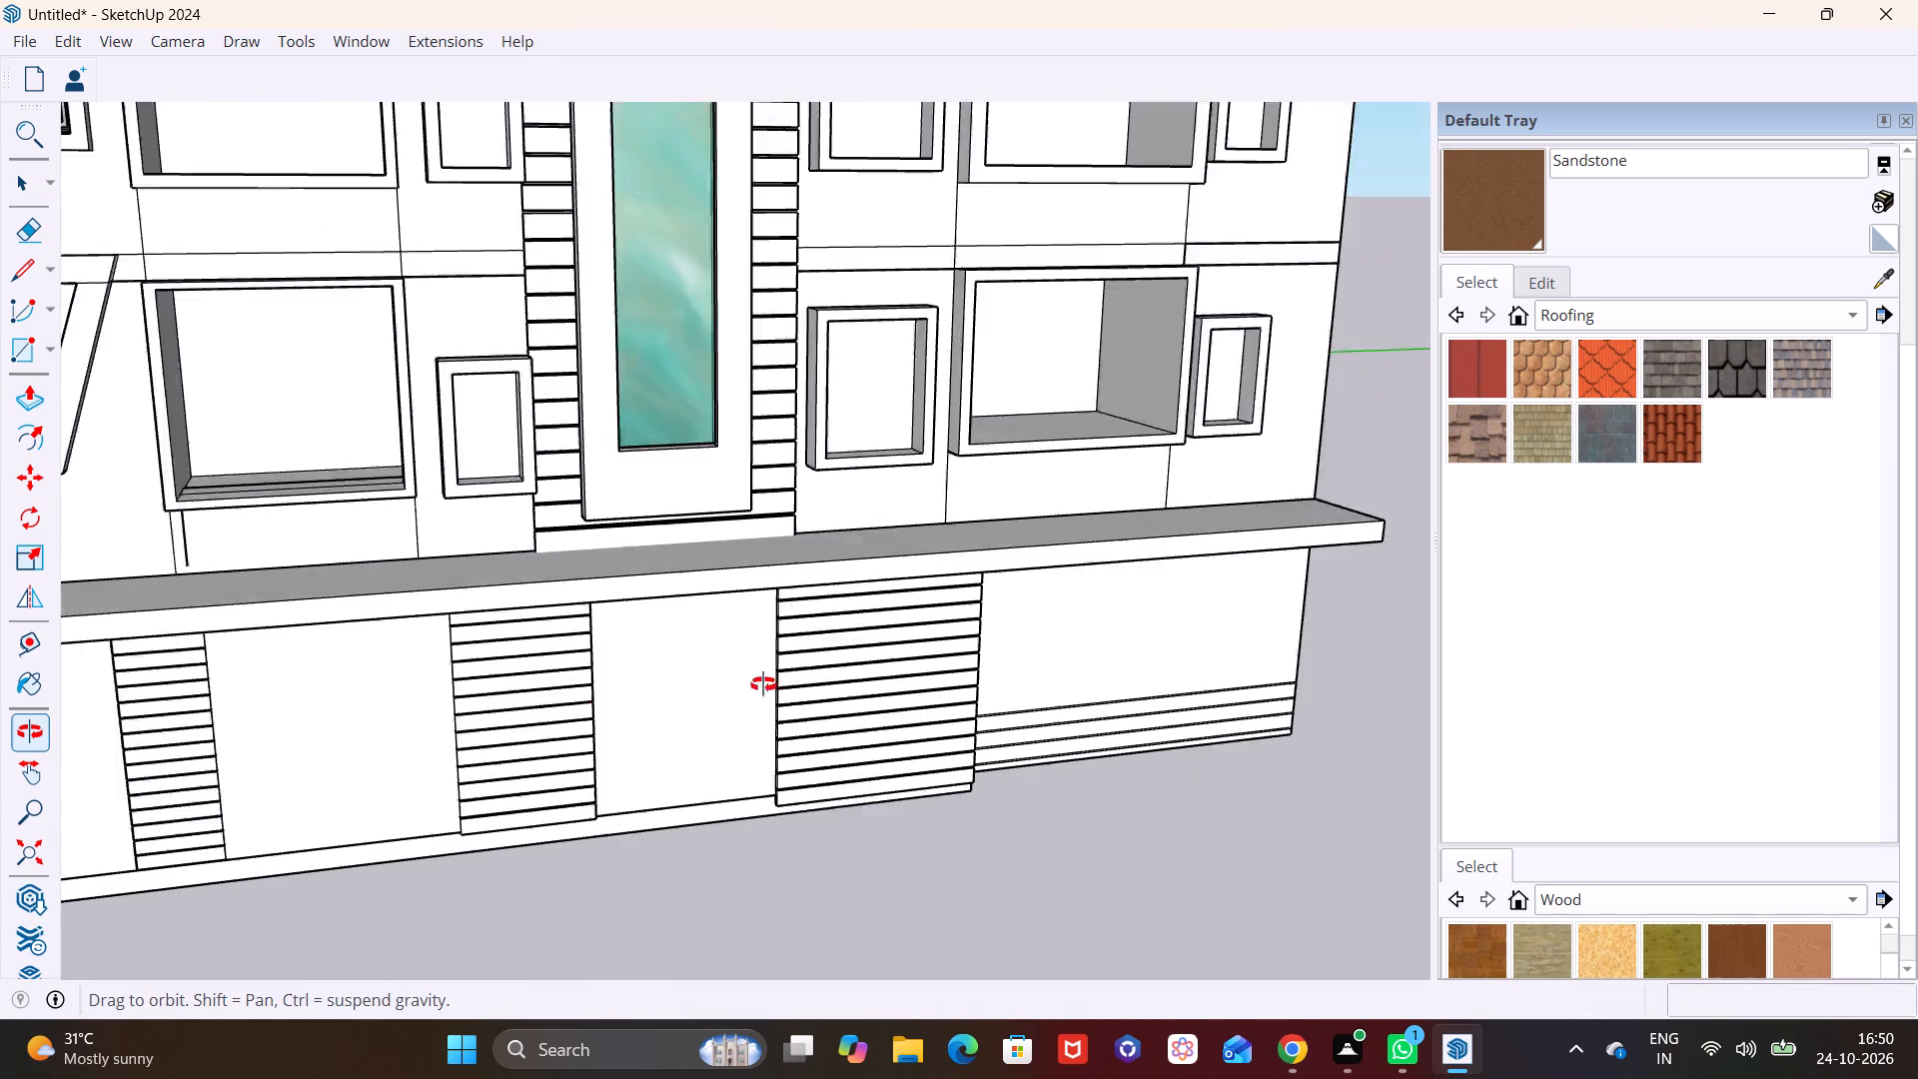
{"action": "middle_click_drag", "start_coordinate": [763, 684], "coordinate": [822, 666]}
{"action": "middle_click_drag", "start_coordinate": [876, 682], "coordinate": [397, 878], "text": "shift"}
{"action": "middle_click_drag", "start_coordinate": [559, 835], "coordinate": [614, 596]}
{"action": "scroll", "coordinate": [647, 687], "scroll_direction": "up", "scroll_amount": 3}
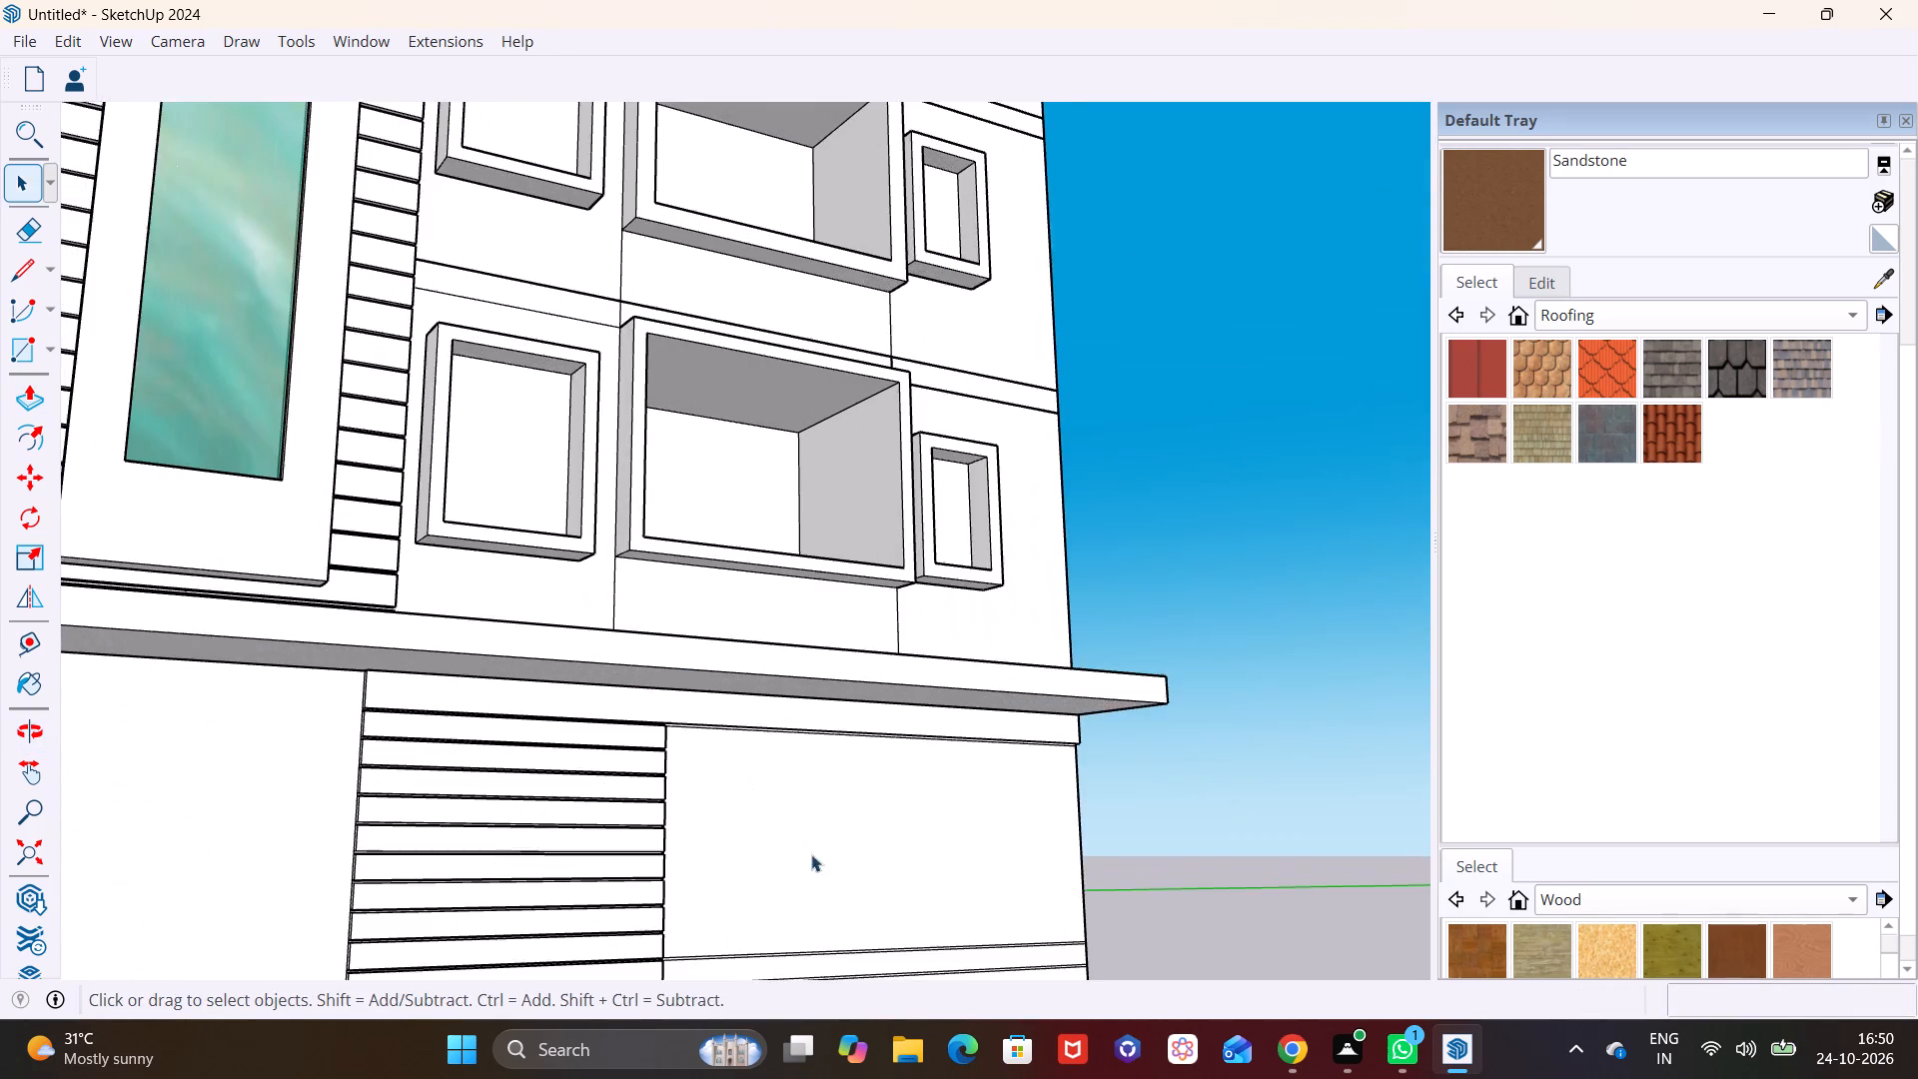
Delete the upper two pairs of horizontal groove lines across the ground-floor wall face at the building's right corner.
{"action": "middle_click_drag", "start_coordinate": [797, 856], "coordinate": [655, 615], "text": "shift"}
{"action": "middle_click_drag", "start_coordinate": [691, 723], "coordinate": [488, 820]}
{"action": "scroll", "coordinate": [868, 771], "scroll_direction": "up", "scroll_amount": 6}
{"action": "left_click_drag", "start_coordinate": [819, 639], "coordinate": [915, 754]}
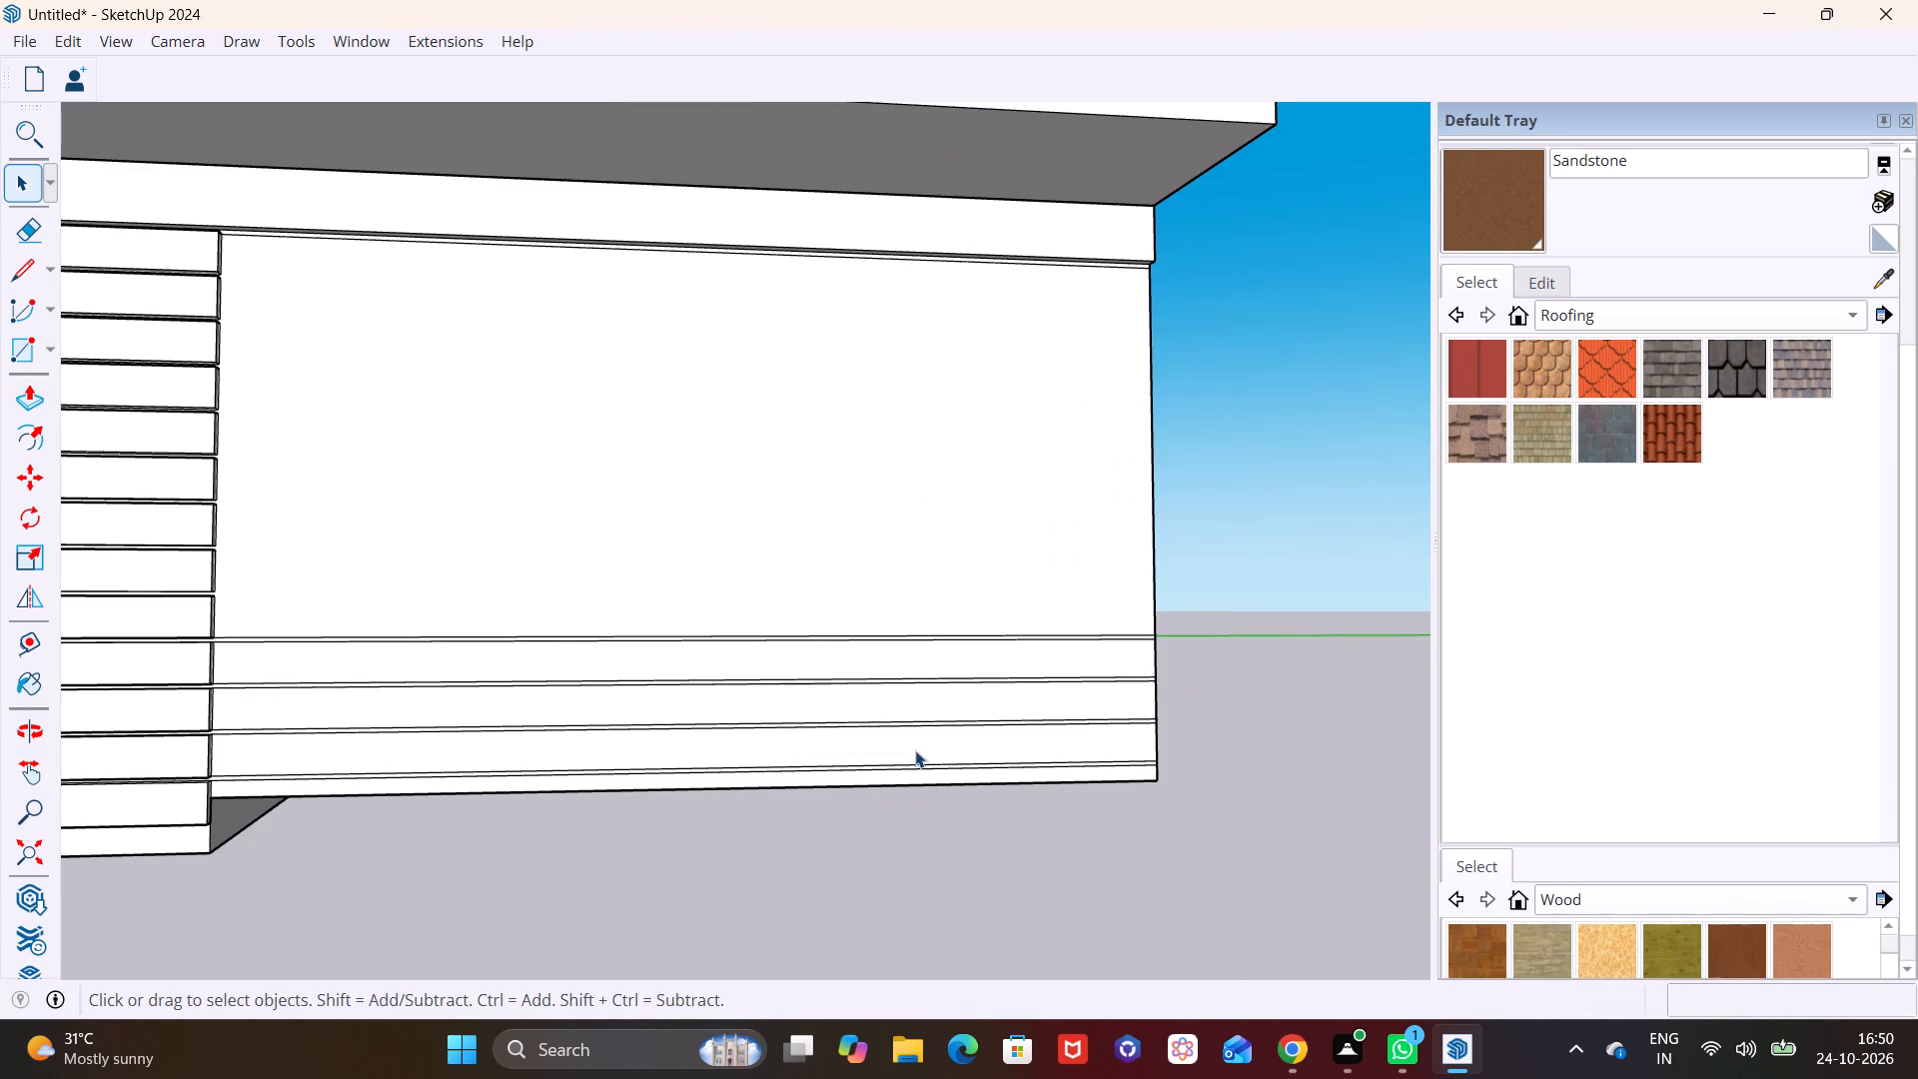
{"action": "left_click", "coordinate": [864, 639]}
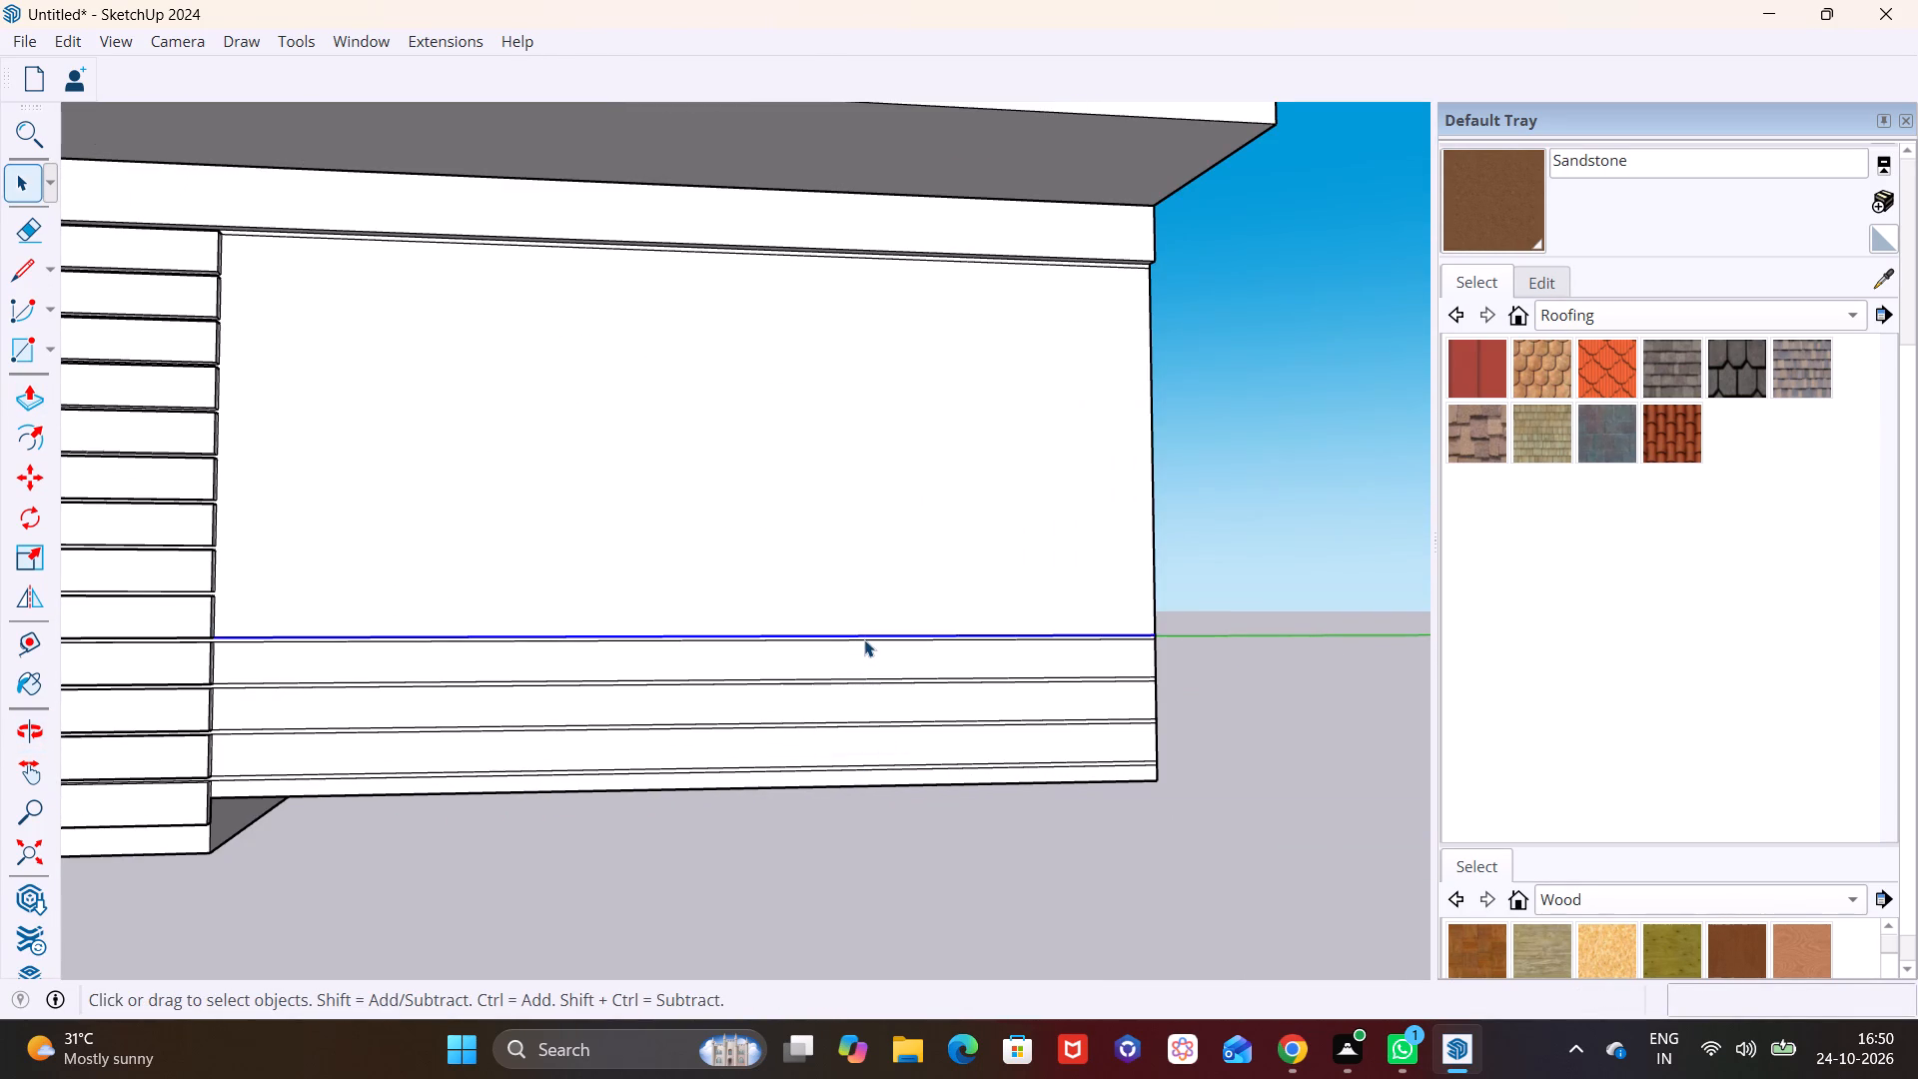
{"action": "key", "text": "Delete"}
{"action": "left_click", "coordinate": [876, 639]}
{"action": "key", "text": "Delete"}
{"action": "left_click", "coordinate": [883, 680]}
{"action": "key", "text": "Delete"}
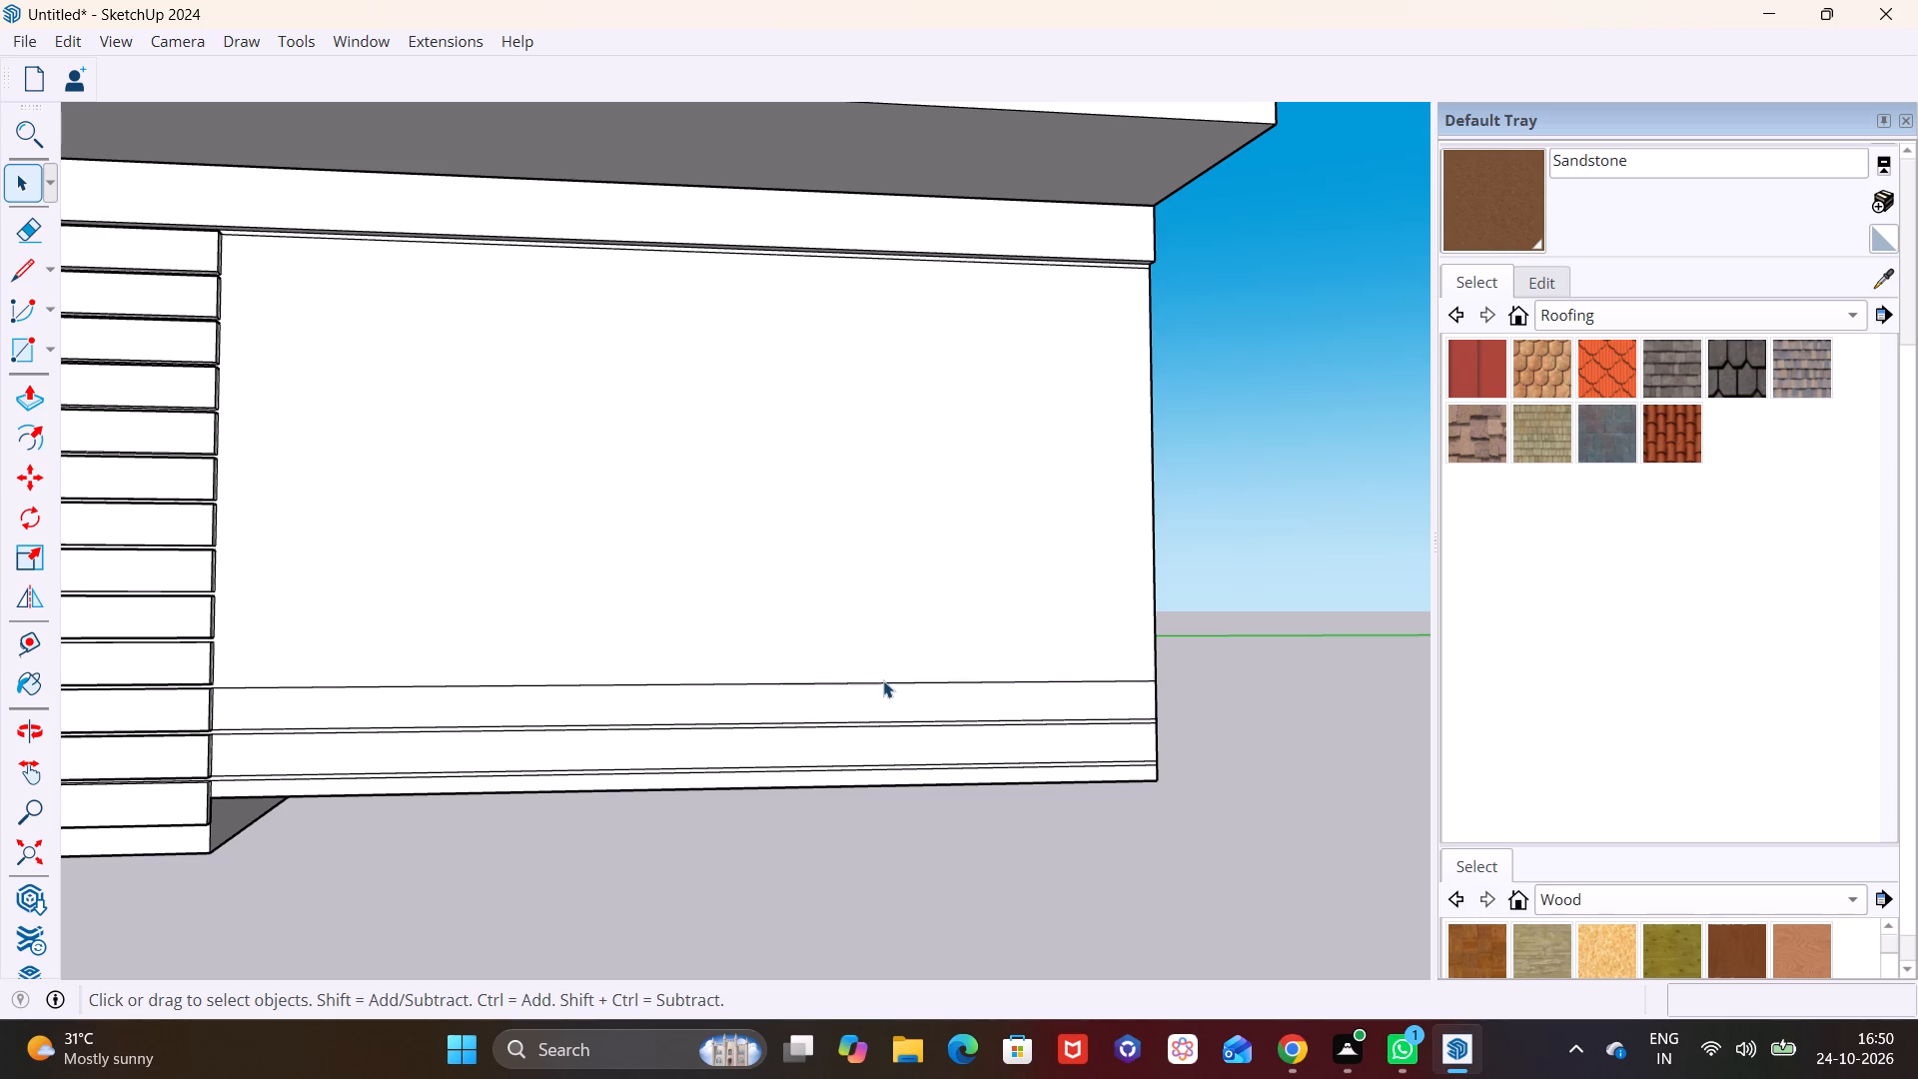
{"action": "left_click", "coordinate": [883, 680]}
{"action": "key", "text": "Delete"}
{"action": "key", "text": "ctrl+z"}
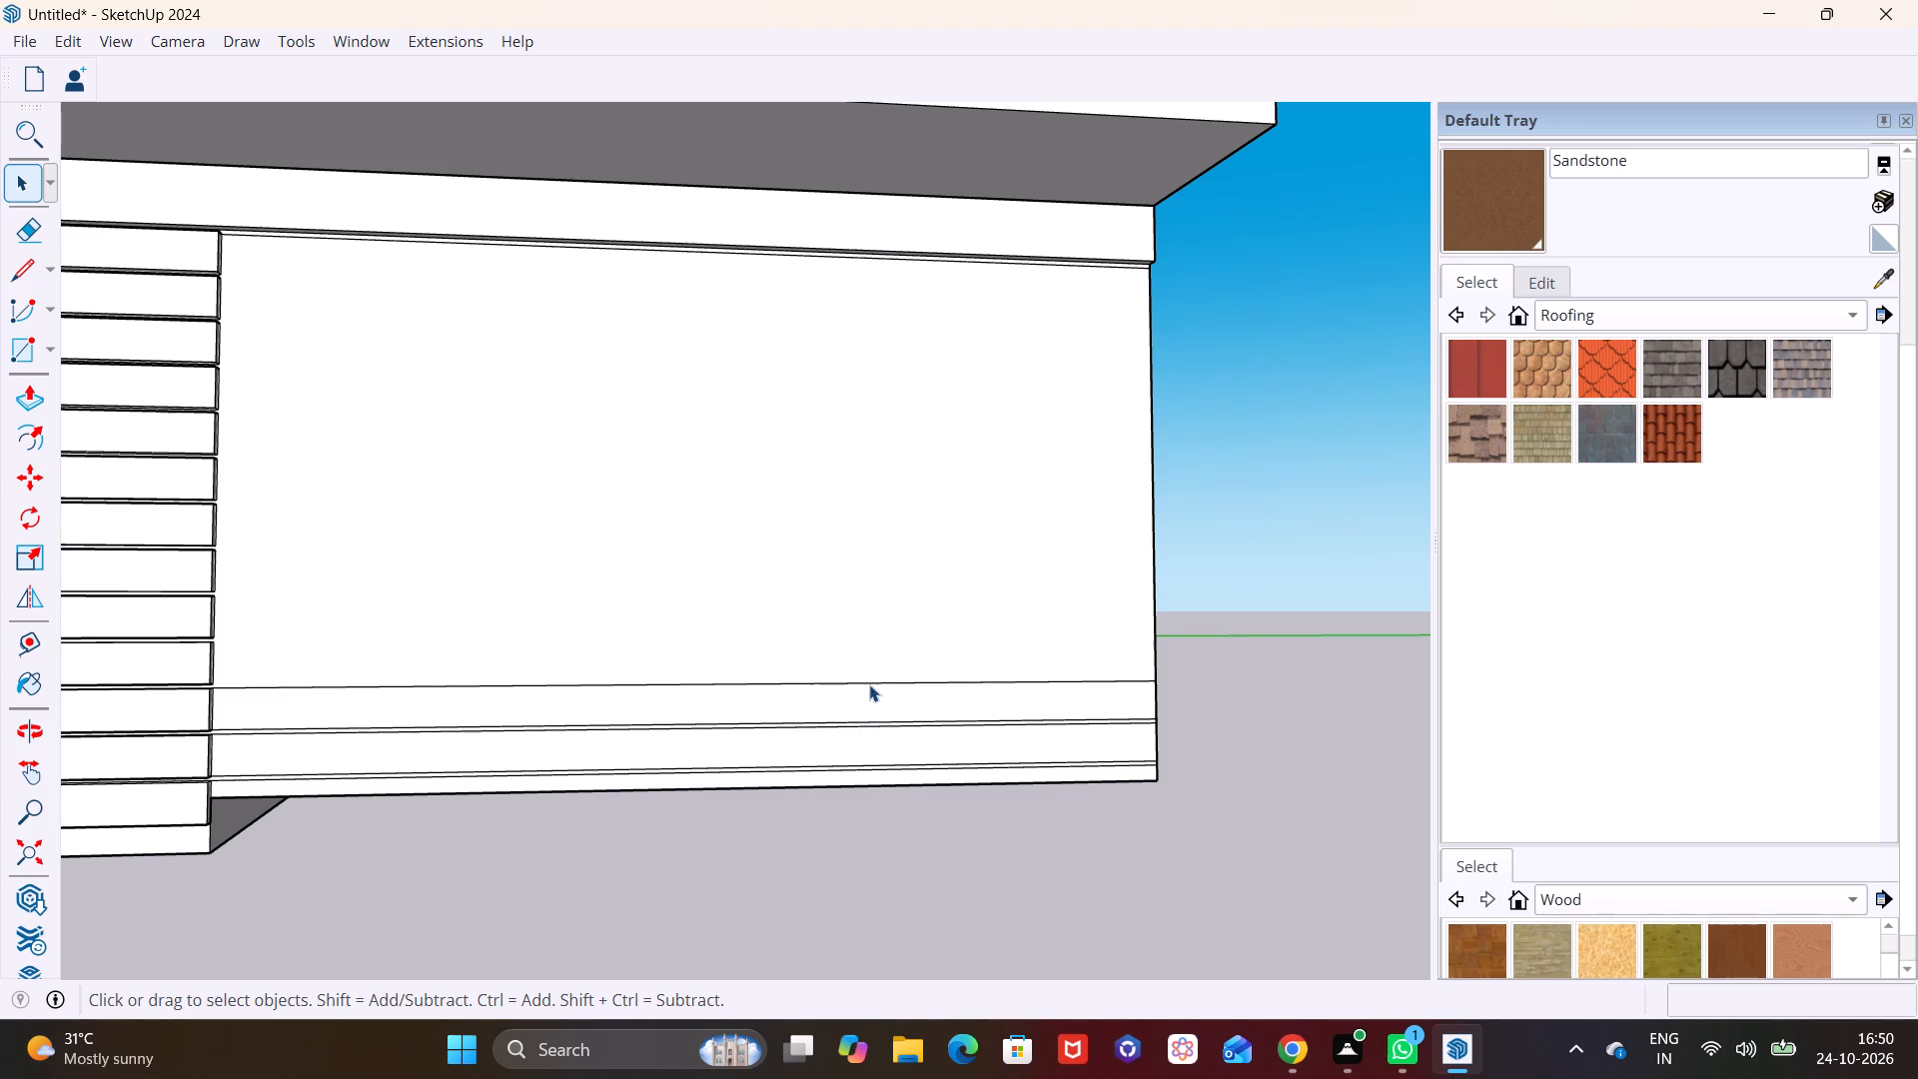
{"action": "left_click", "coordinate": [871, 683]}
{"action": "key", "text": "Delete"}
Delete the remaining two pairs of horizontal lines near the bottom of the ground-floor right wall face.
{"action": "left_click", "coordinate": [883, 720]}
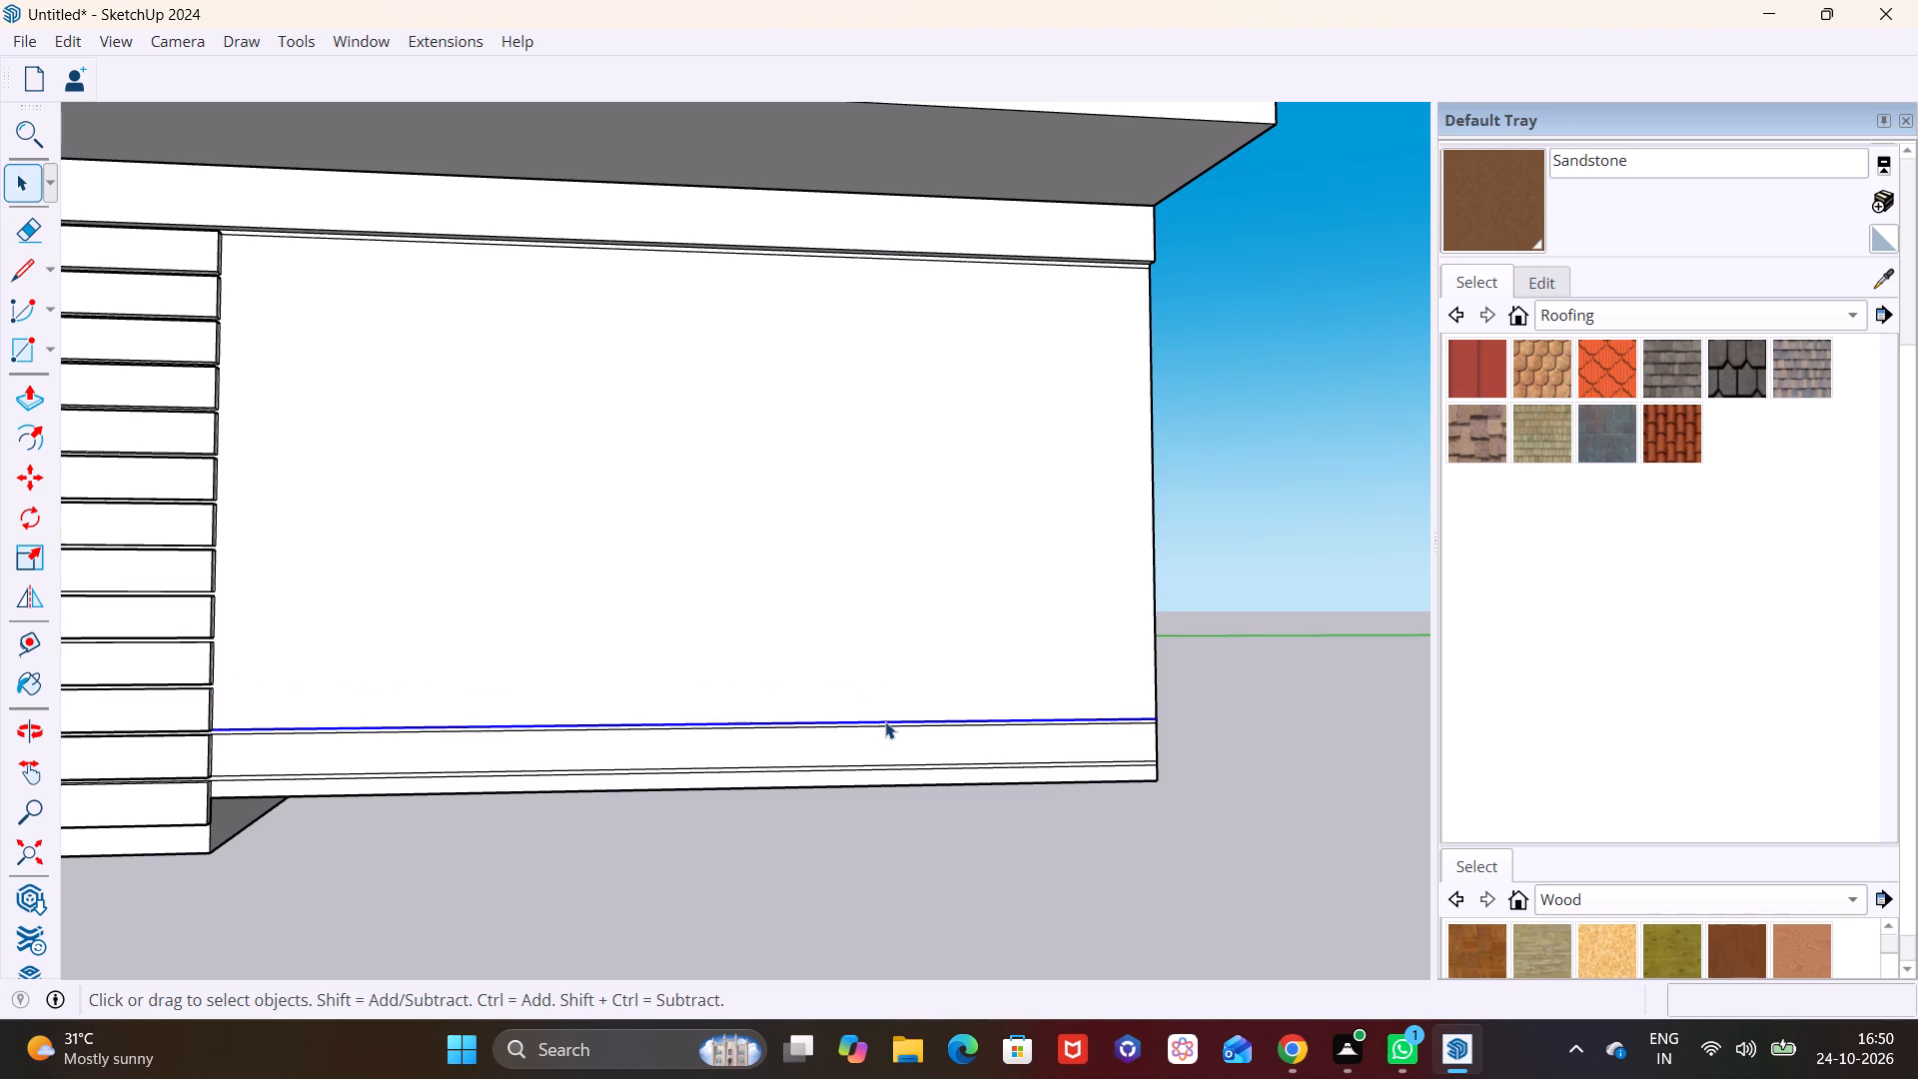
{"action": "scroll", "coordinate": [898, 721], "scroll_direction": "up", "scroll_amount": 7}
{"action": "key", "text": "Delete"}
{"action": "left_click", "coordinate": [897, 730]}
{"action": "key", "text": "Delete"}
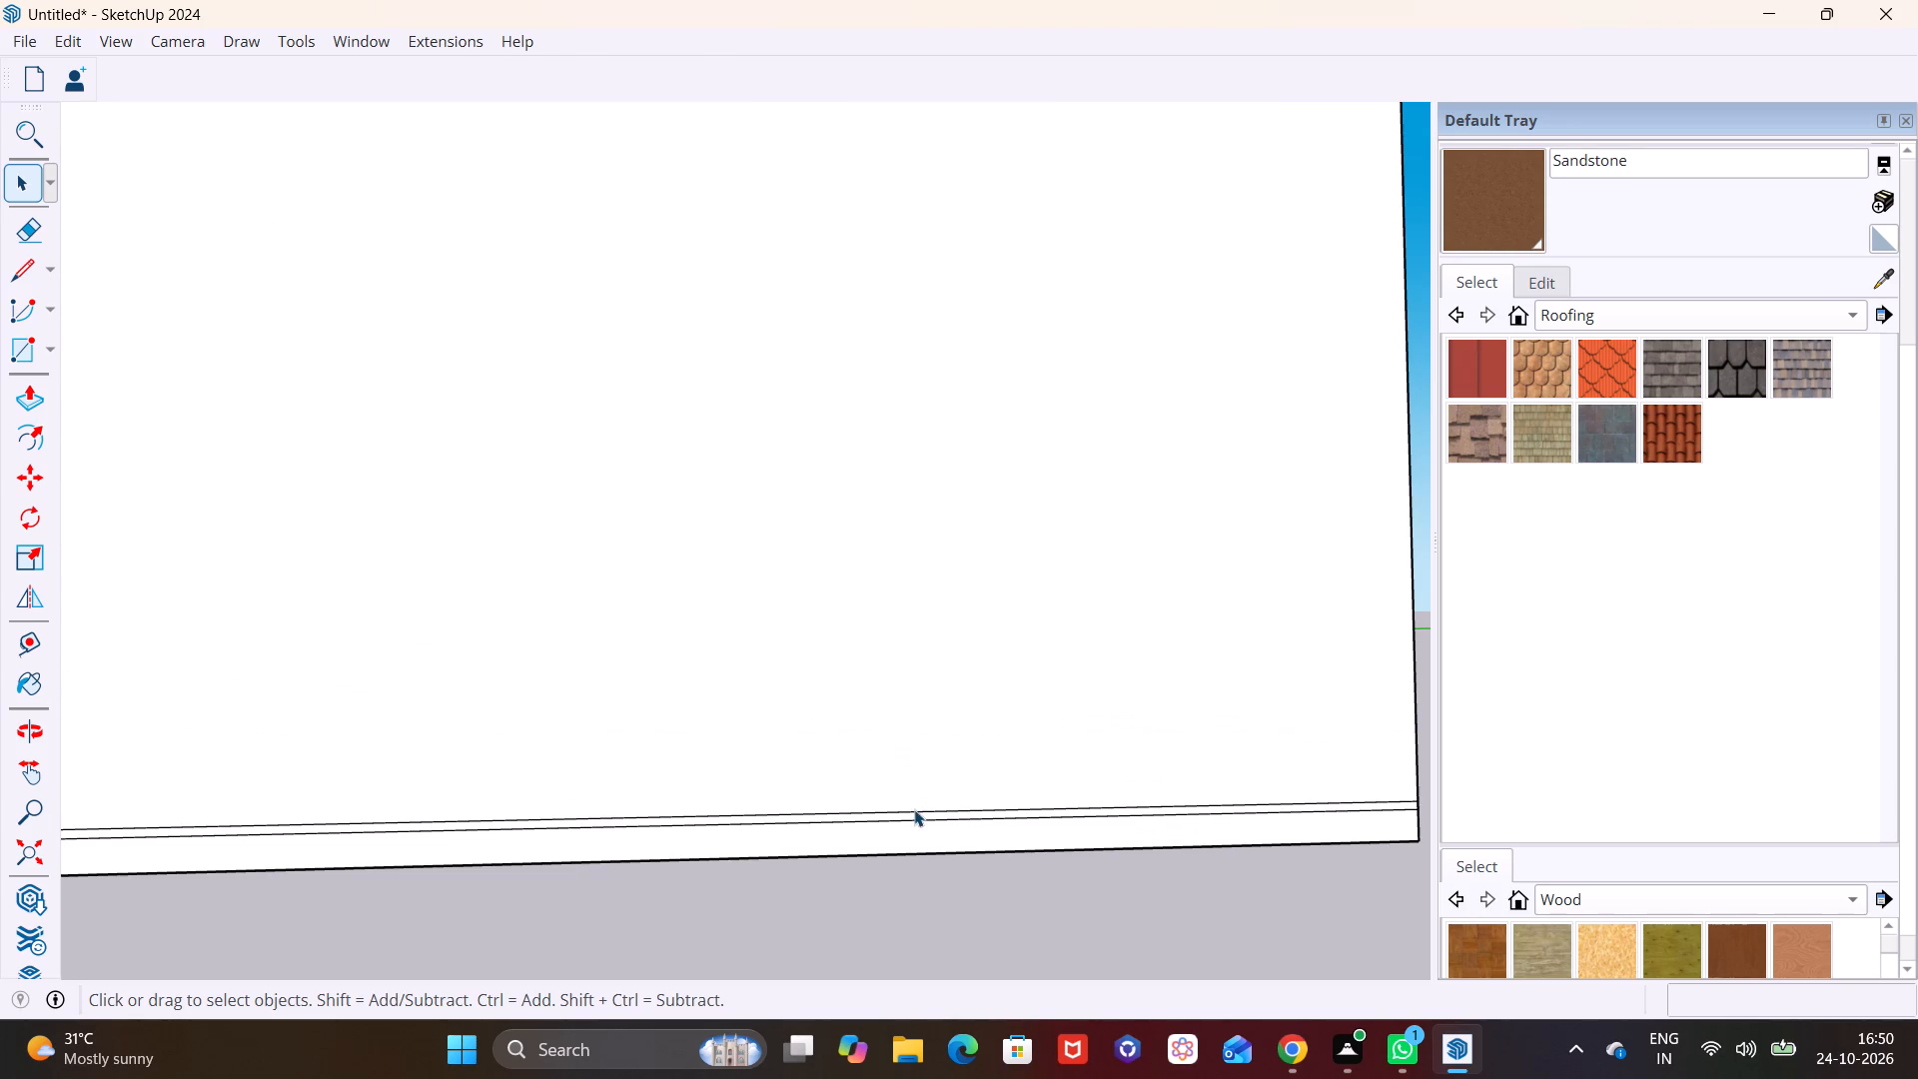
{"action": "left_click", "coordinate": [914, 810]}
{"action": "key", "text": "Delete"}
{"action": "left_click", "coordinate": [911, 820]}
{"action": "key", "text": "Delete"}
{"action": "scroll", "coordinate": [906, 820], "scroll_direction": "down", "scroll_amount": 5}
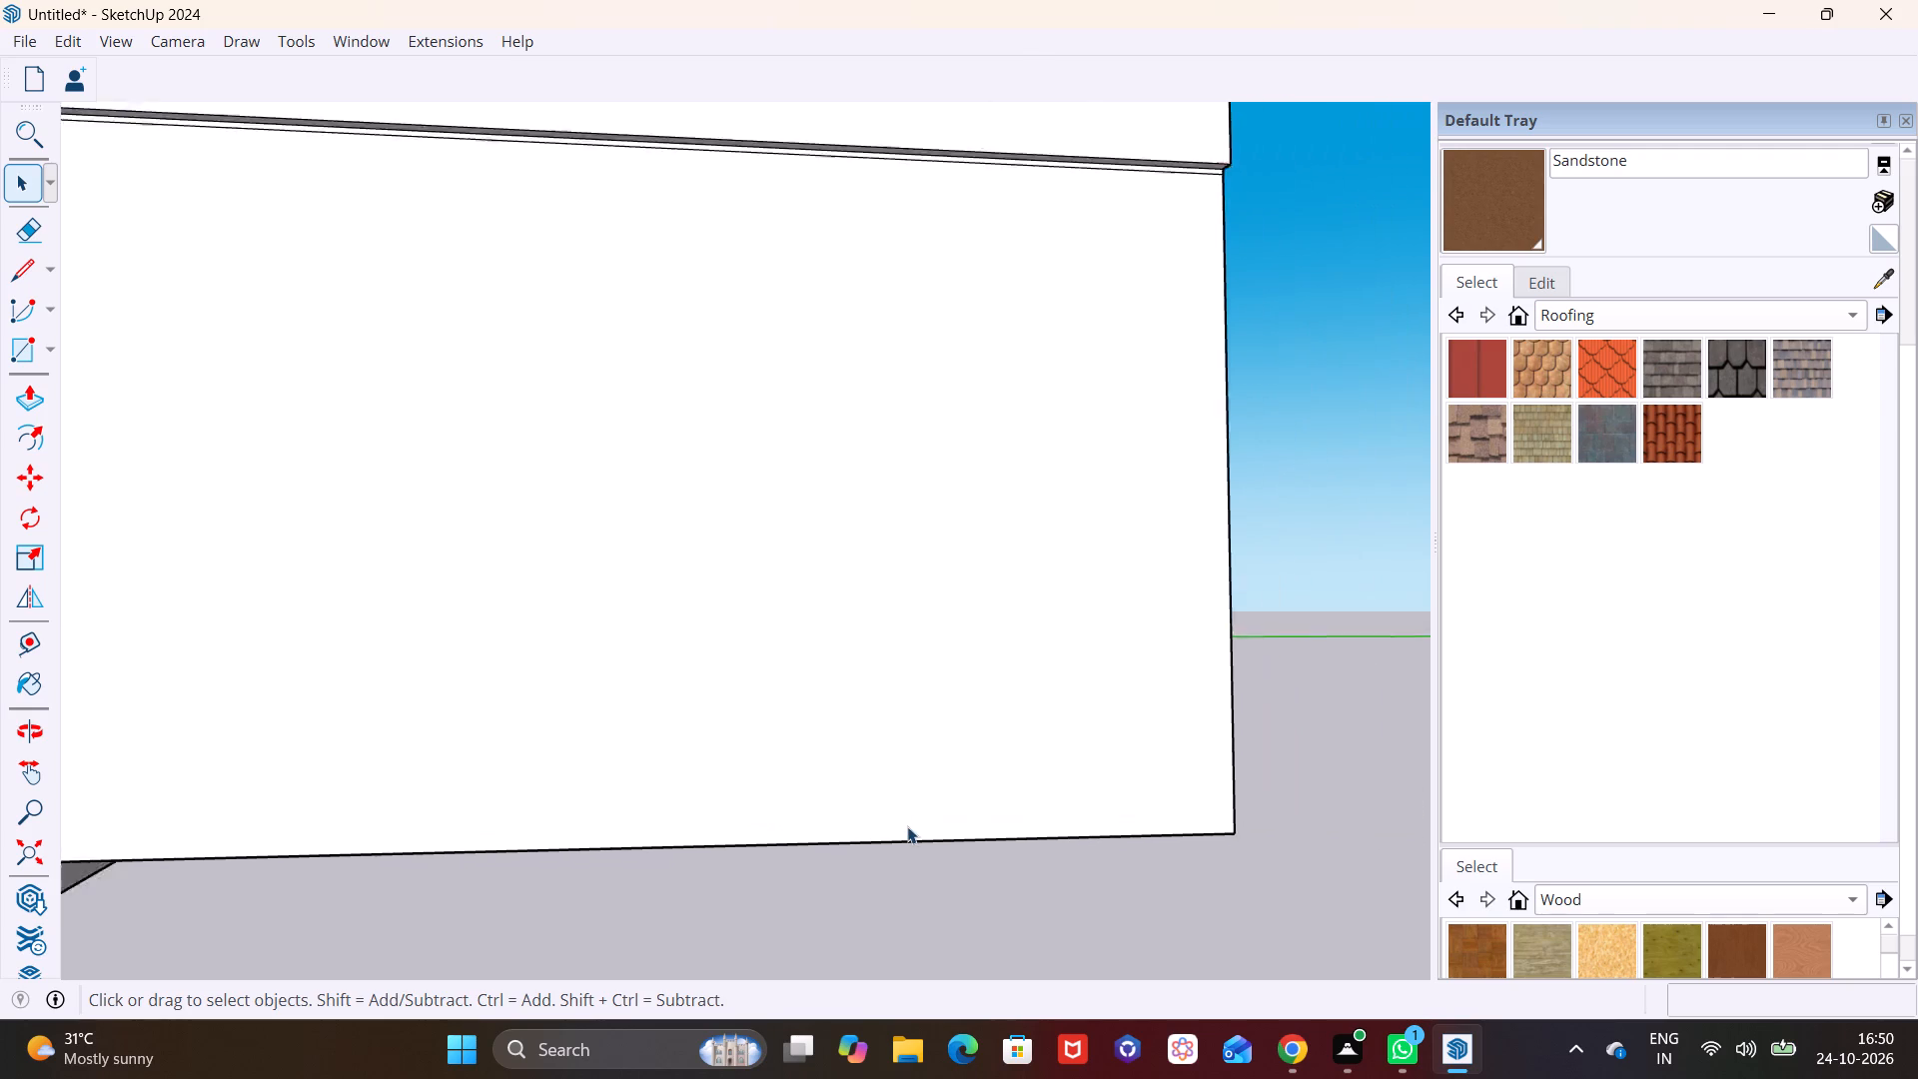
Inside the base plinth group, Push/Pull its right end outward until flush with the ground-floor right side wall.
{"action": "scroll", "coordinate": [907, 826], "scroll_direction": "down", "scroll_amount": 10}
{"action": "middle_click_drag", "start_coordinate": [813, 818], "coordinate": [370, 710]}
{"action": "scroll", "coordinate": [990, 803], "scroll_direction": "up", "scroll_amount": 1}
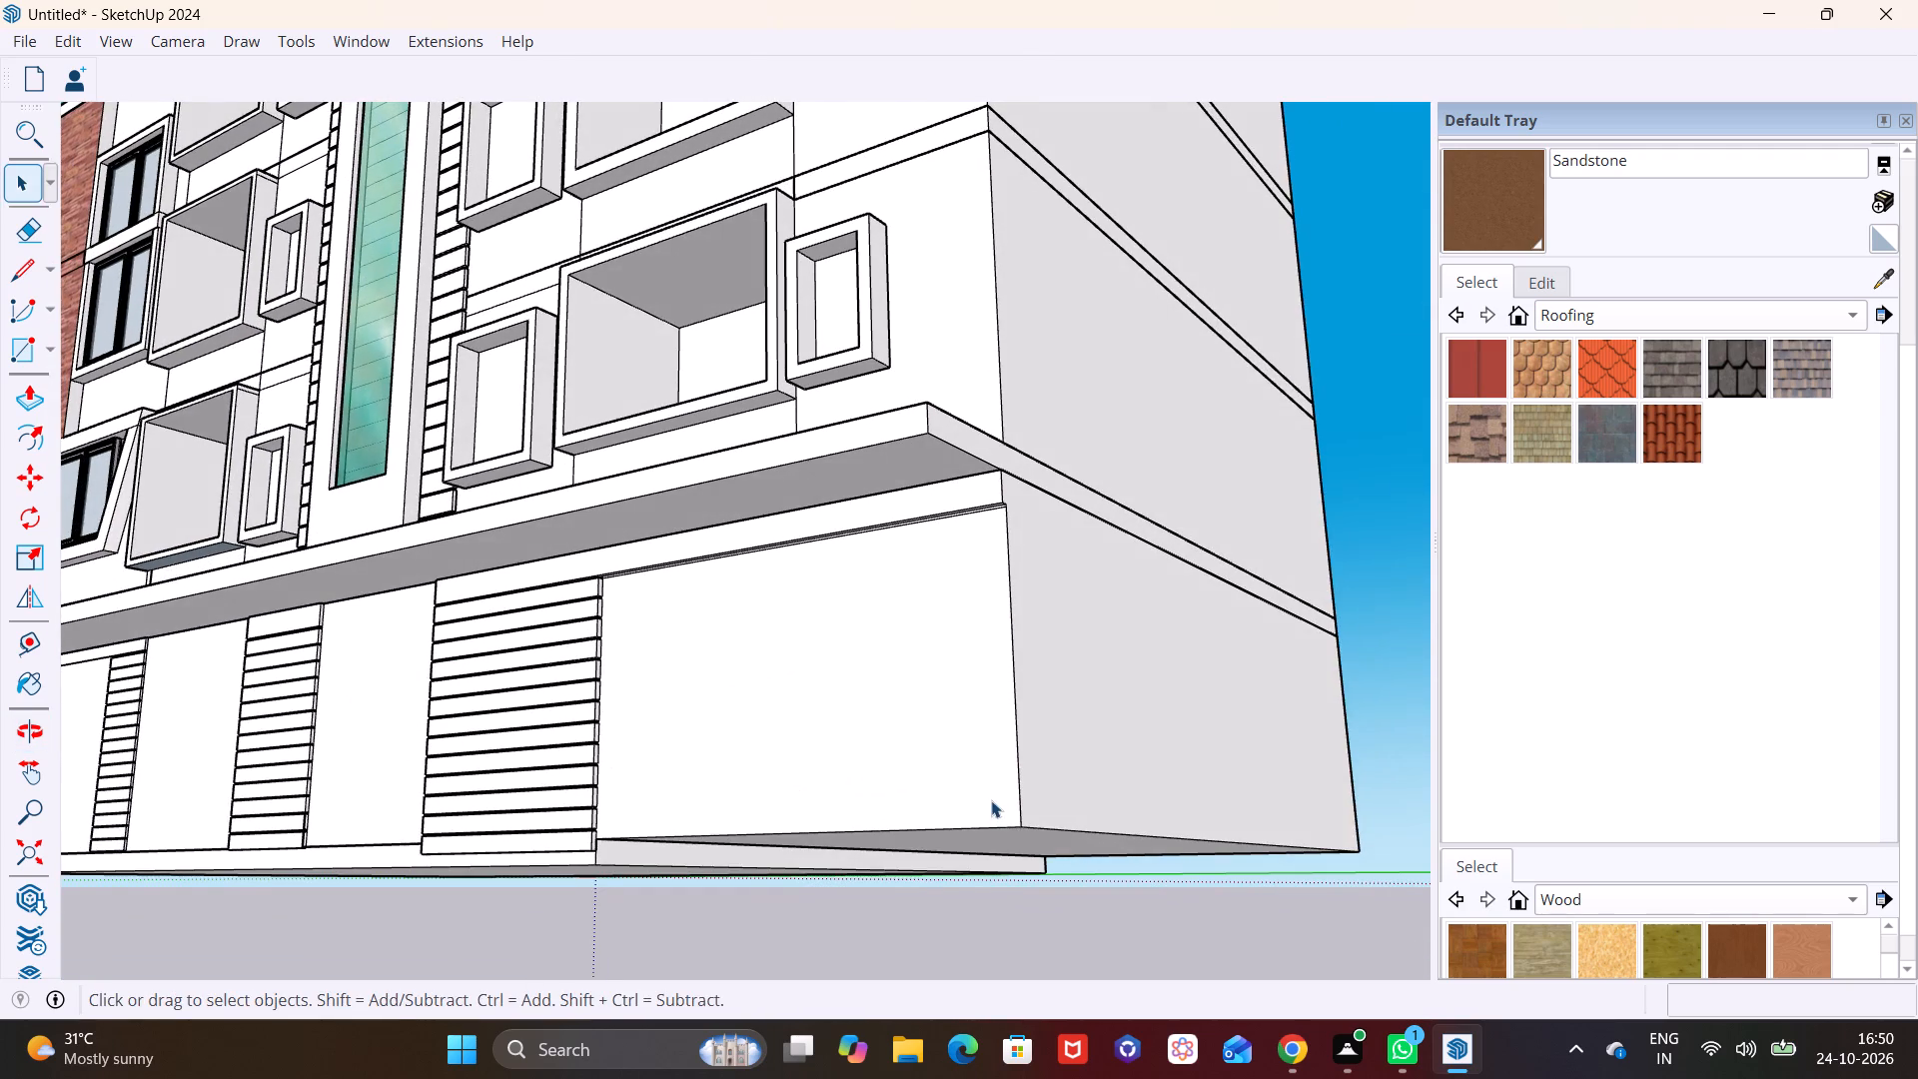
{"action": "middle_click_drag", "start_coordinate": [991, 800], "coordinate": [883, 654]}
{"action": "scroll", "coordinate": [803, 665], "scroll_direction": "up", "scroll_amount": 3}
{"action": "left_click", "coordinate": [560, 769]}
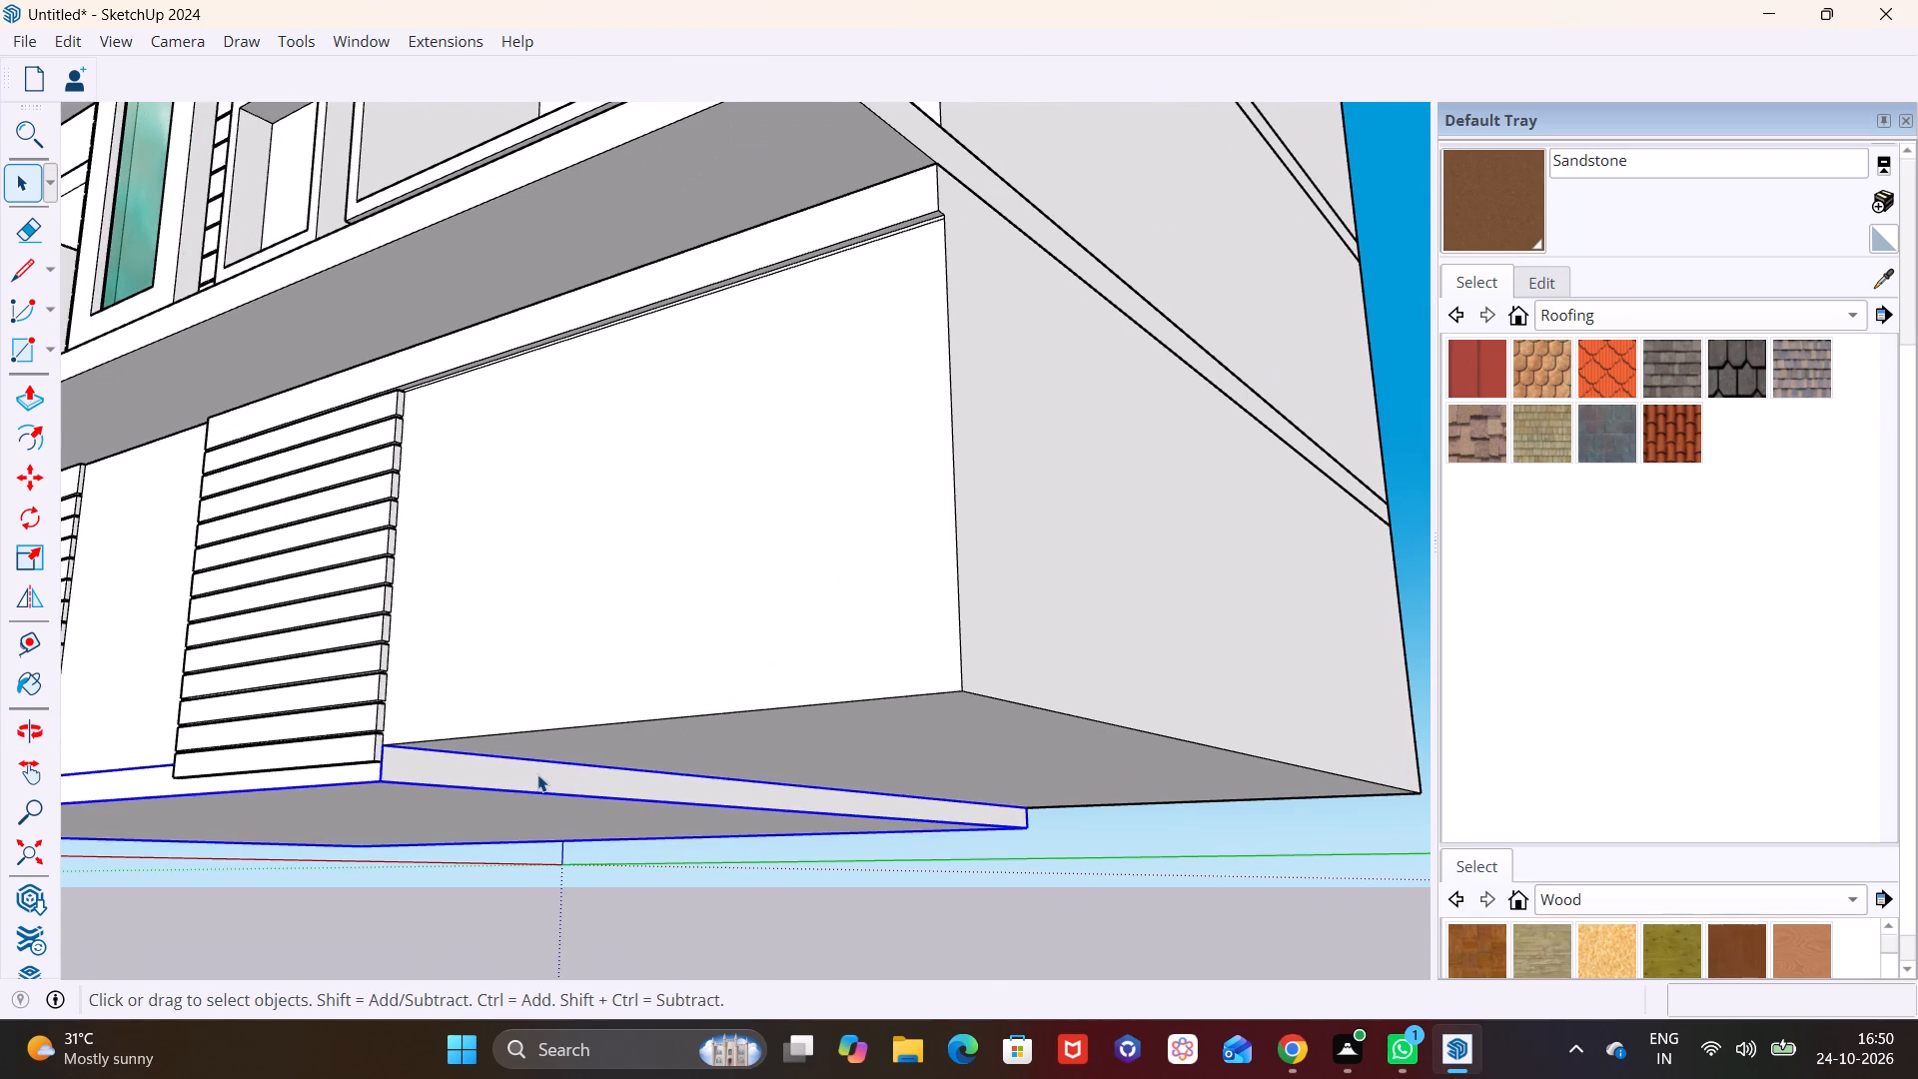
{"action": "double_click", "coordinate": [537, 774]}
{"action": "left_click", "coordinate": [512, 774]}
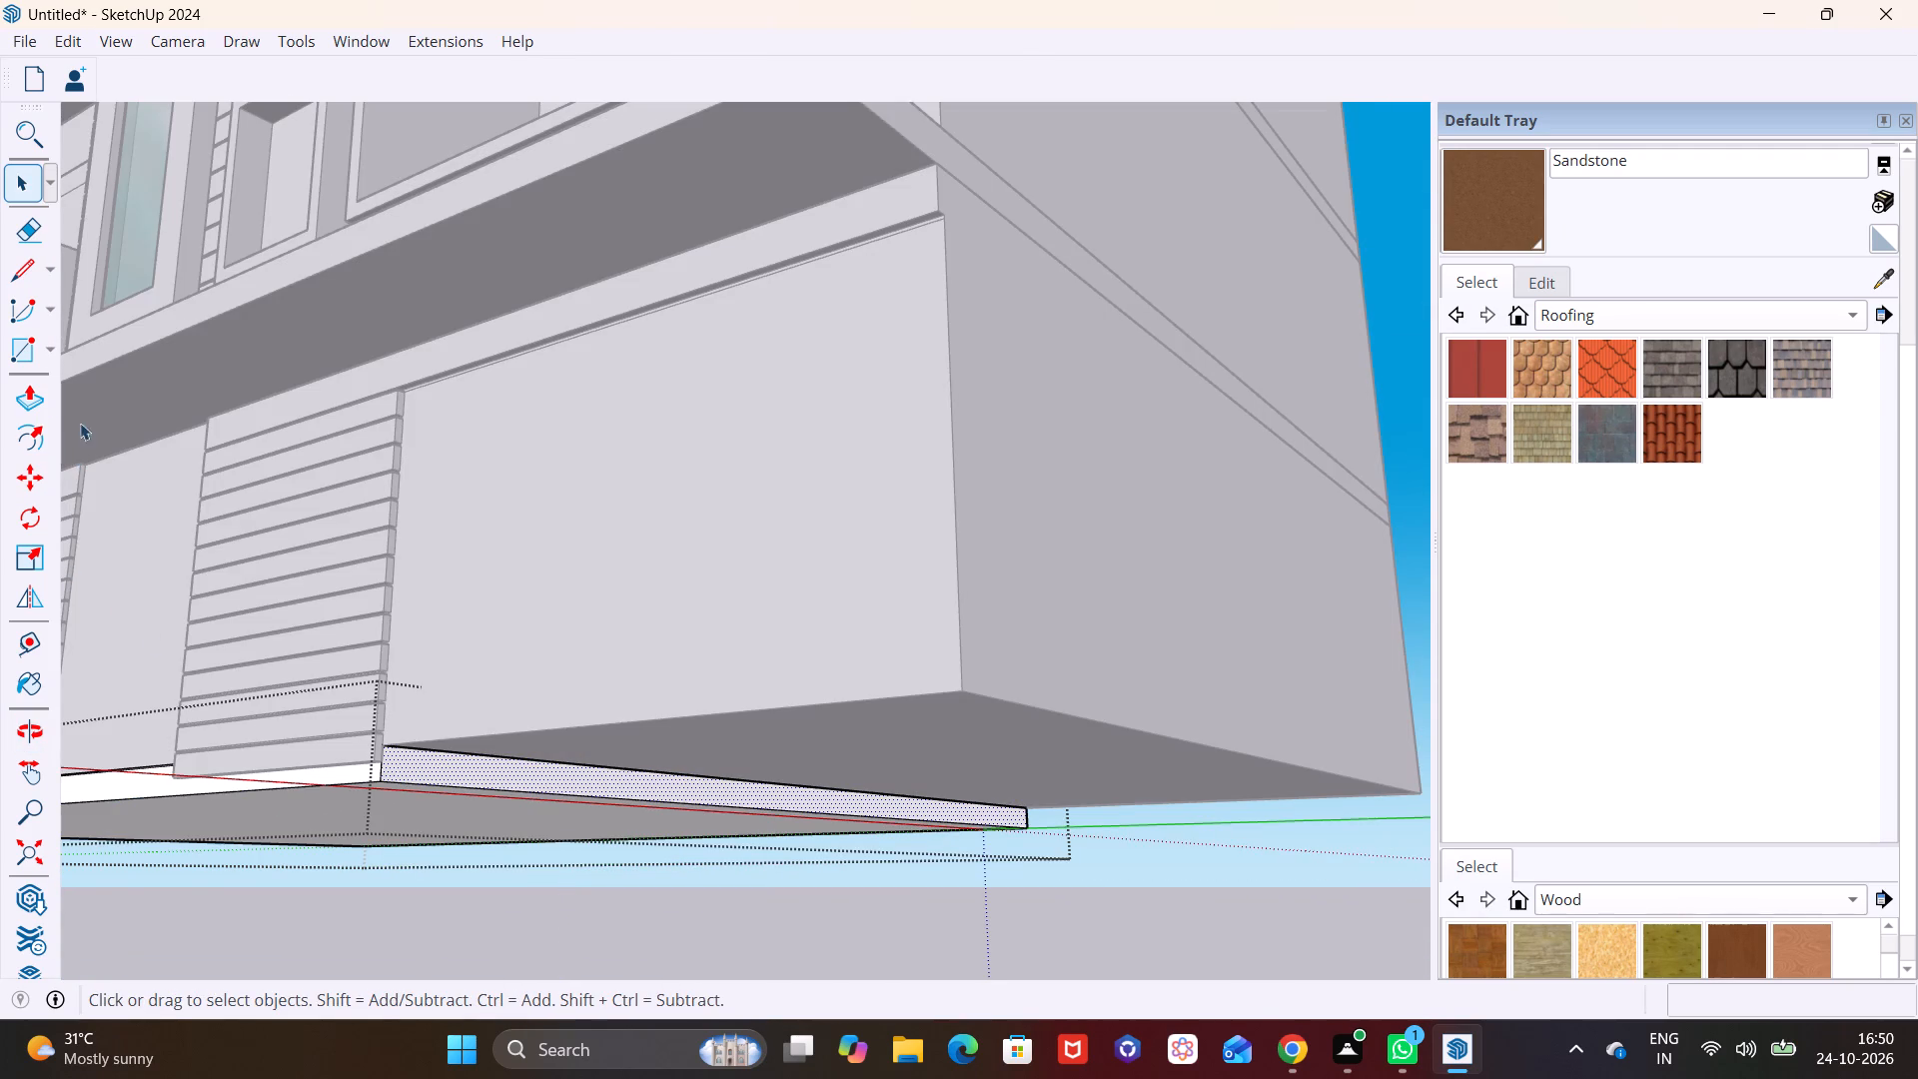
{"action": "left_click", "coordinate": [30, 393]}
{"action": "left_click", "coordinate": [410, 763]}
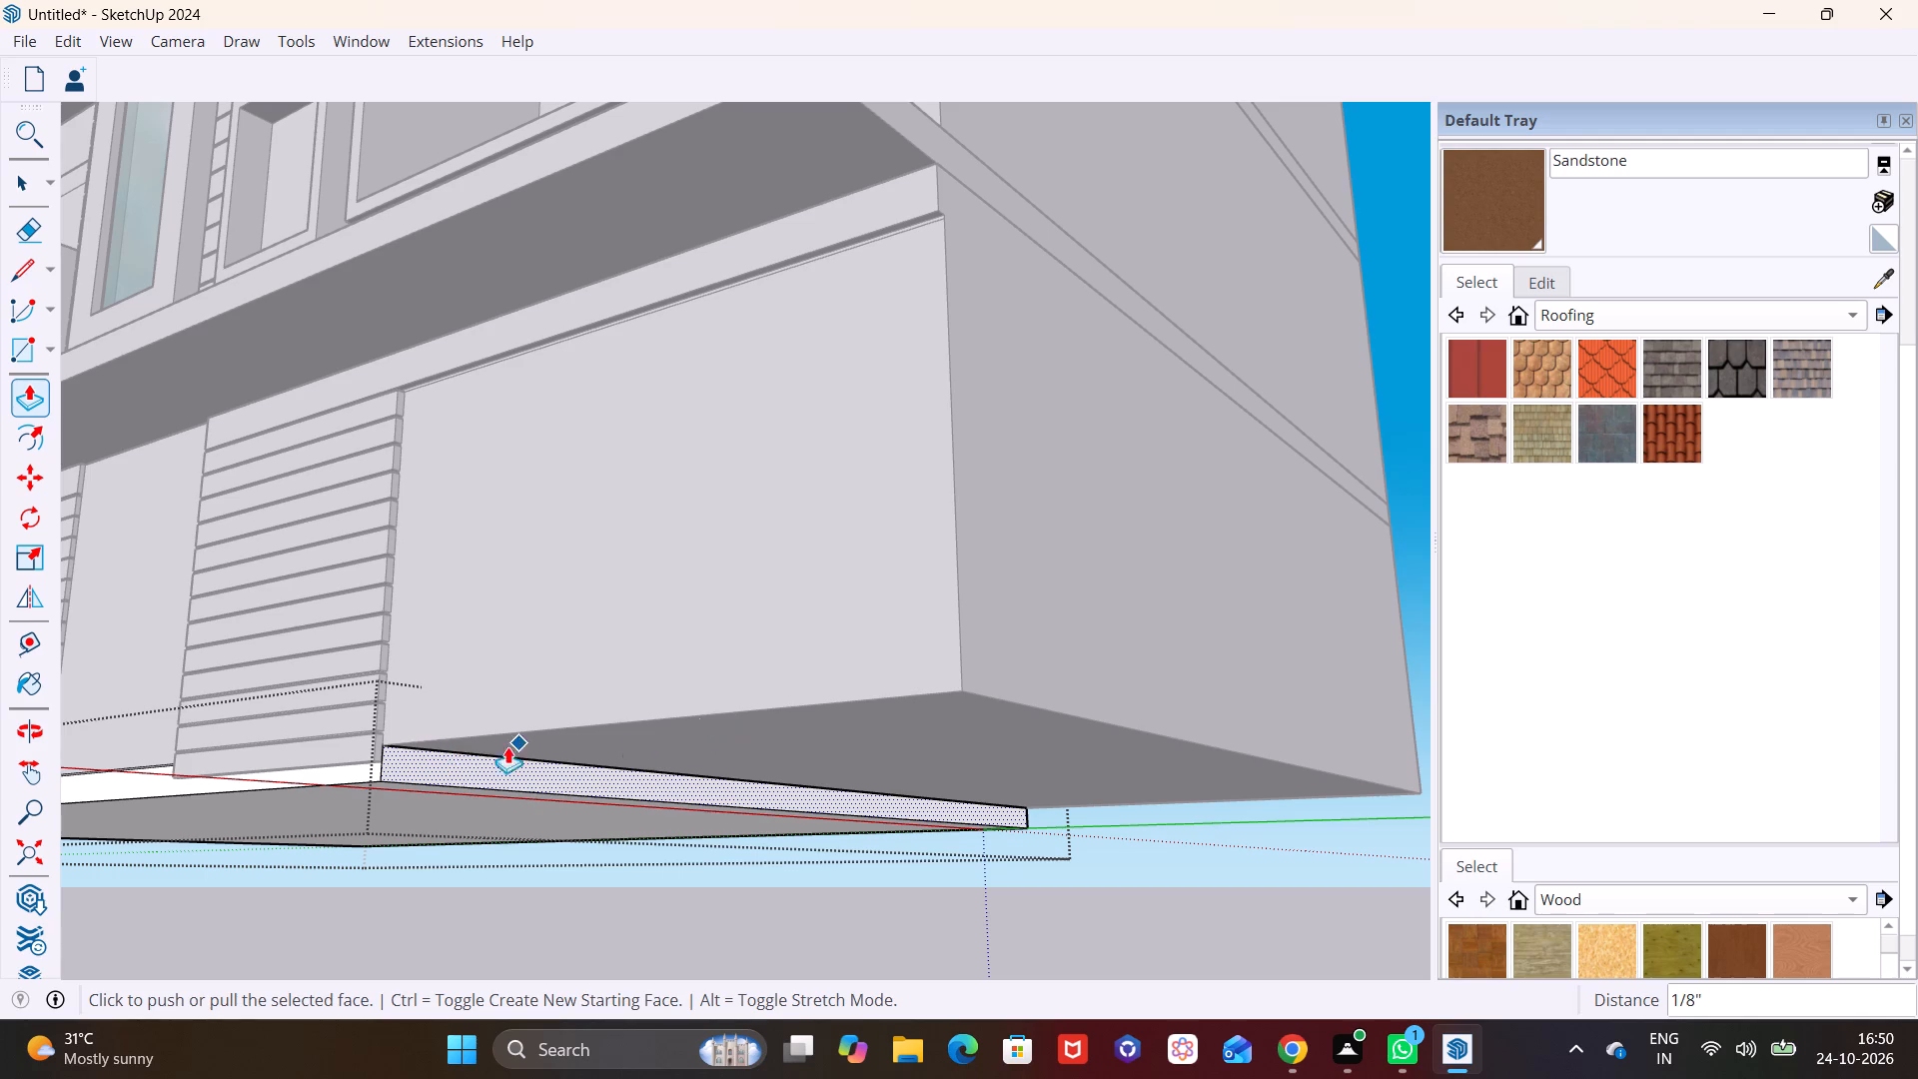
{"action": "left_click_drag", "start_coordinate": [471, 766], "coordinate": [991, 677]}
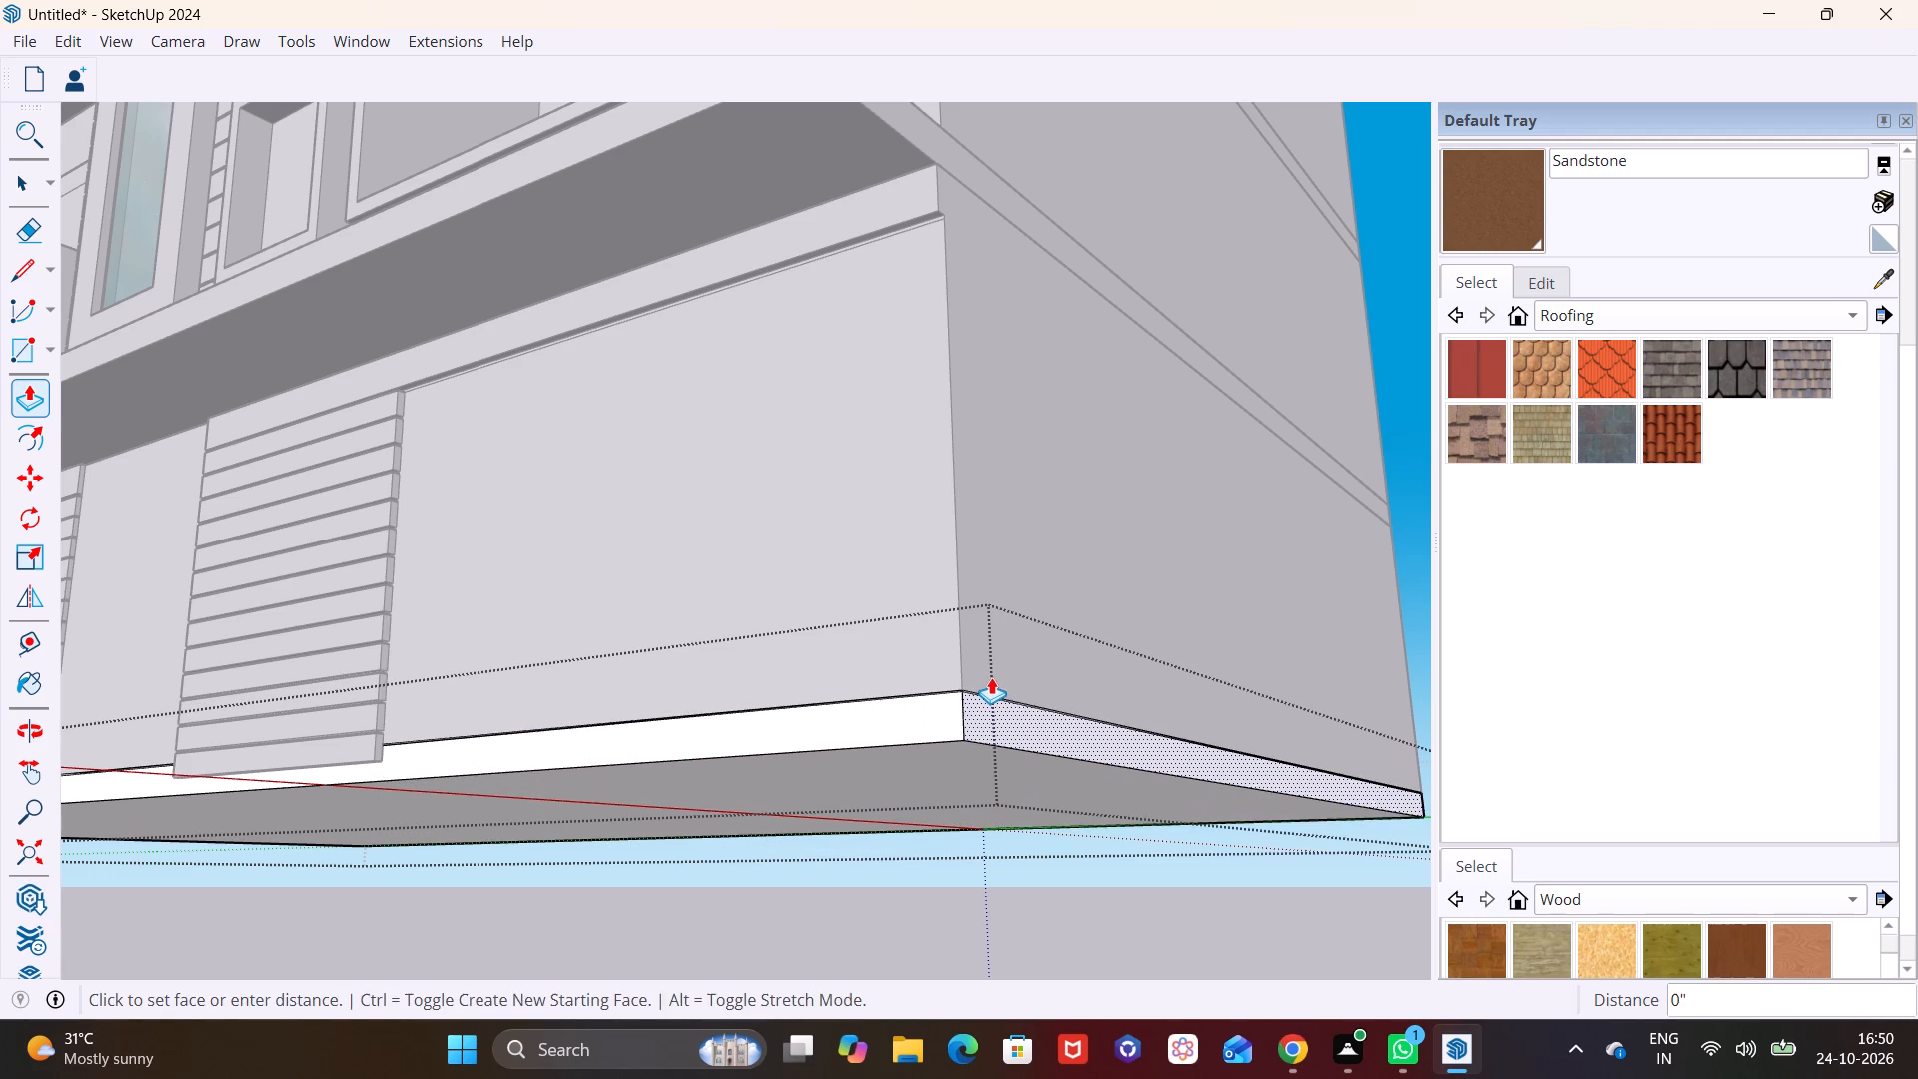
{"action": "left_click", "coordinate": [991, 677]}
{"action": "key", "text": "space"}
{"action": "key", "text": "space"}
{"action": "left_click_drag", "start_coordinate": [820, 893], "coordinate": [820, 878]}
{"action": "scroll", "coordinate": [818, 738], "scroll_direction": "down", "scroll_amount": 4}
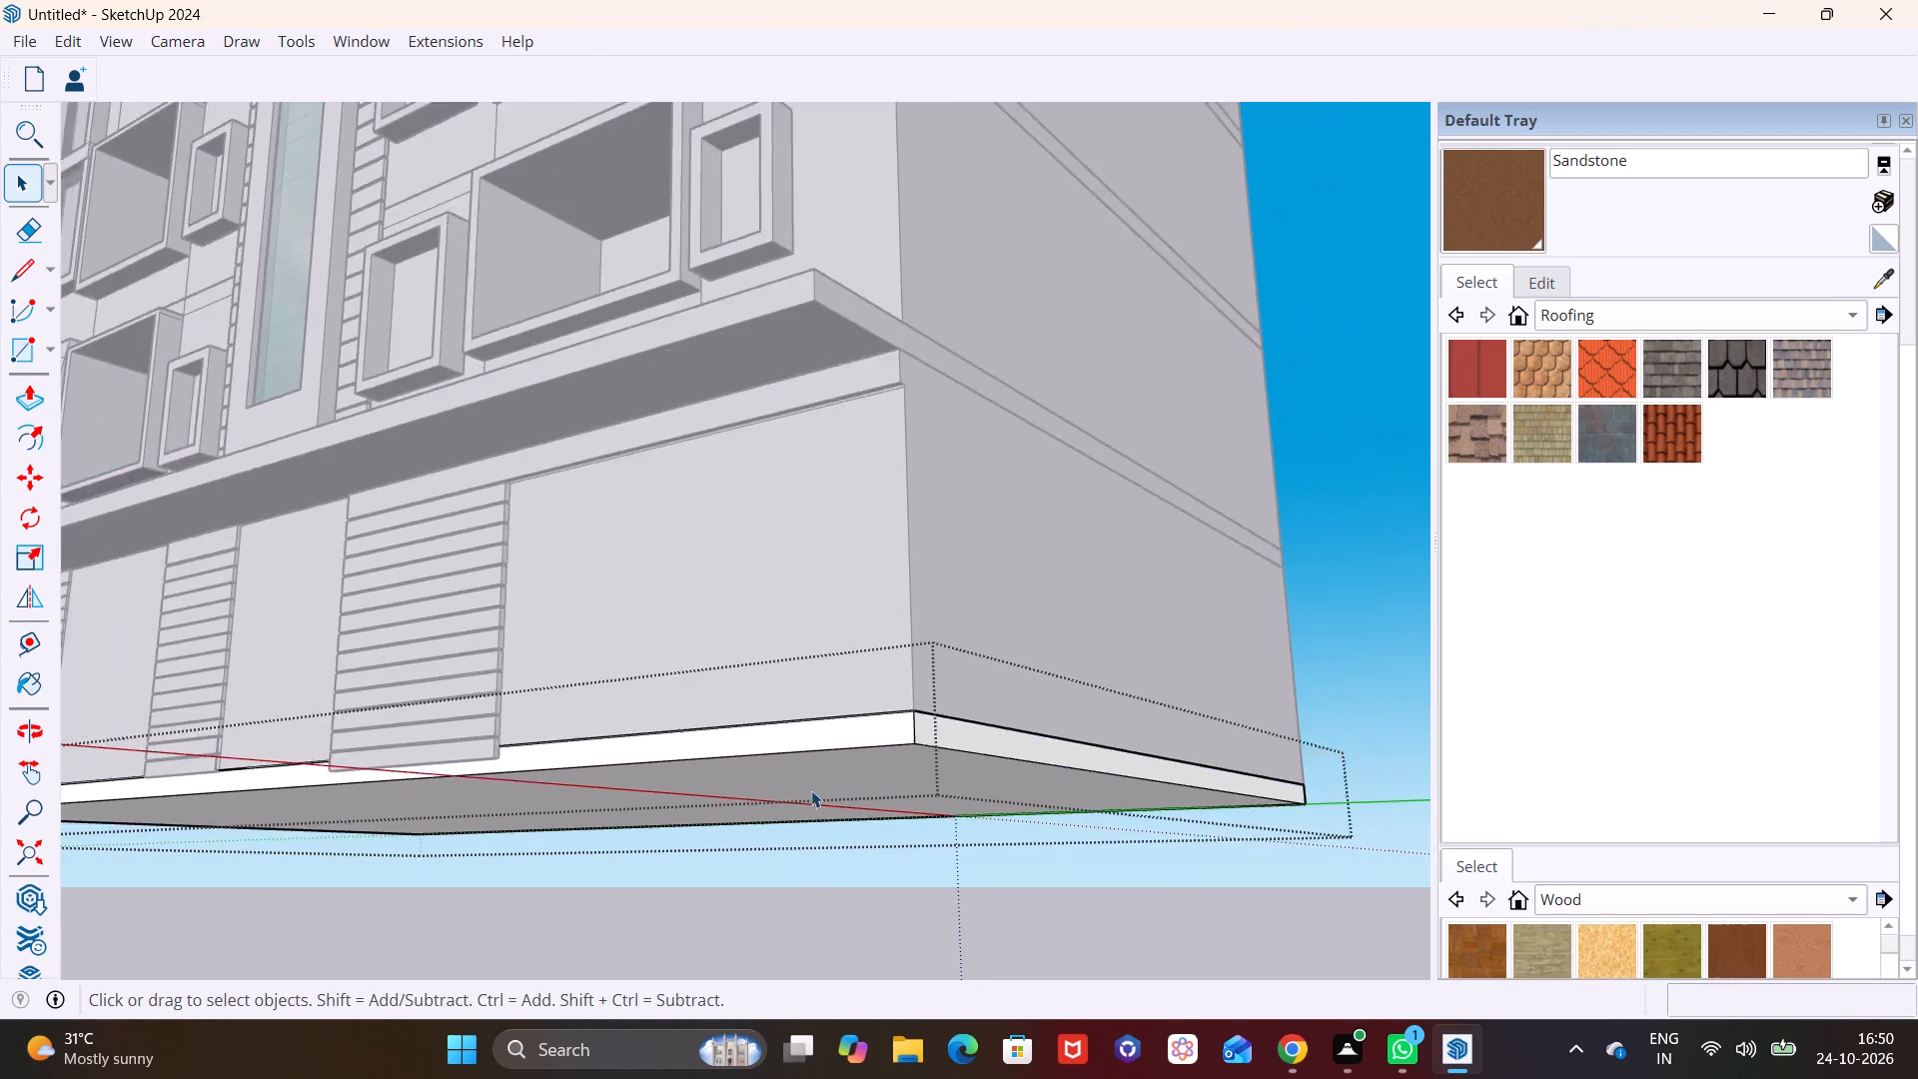
{"action": "scroll", "coordinate": [811, 790], "scroll_direction": "down", "scroll_amount": 4}
{"action": "middle_click_drag", "start_coordinate": [809, 797], "coordinate": [964, 955]}
{"action": "left_click", "coordinate": [1231, 816]}
Draw a narrow vertical rectangle 7' 9 7/8" by 8 1/4" beside the small framed window just above the projecting slab.
{"action": "scroll", "coordinate": [1011, 837], "scroll_direction": "down", "scroll_amount": 8}
{"action": "middle_click_drag", "start_coordinate": [1013, 851], "coordinate": [1277, 761]}
{"action": "scroll", "coordinate": [1064, 649], "scroll_direction": "up", "scroll_amount": 7}
{"action": "middle_click_drag", "start_coordinate": [995, 653], "coordinate": [658, 835], "text": "shift"}
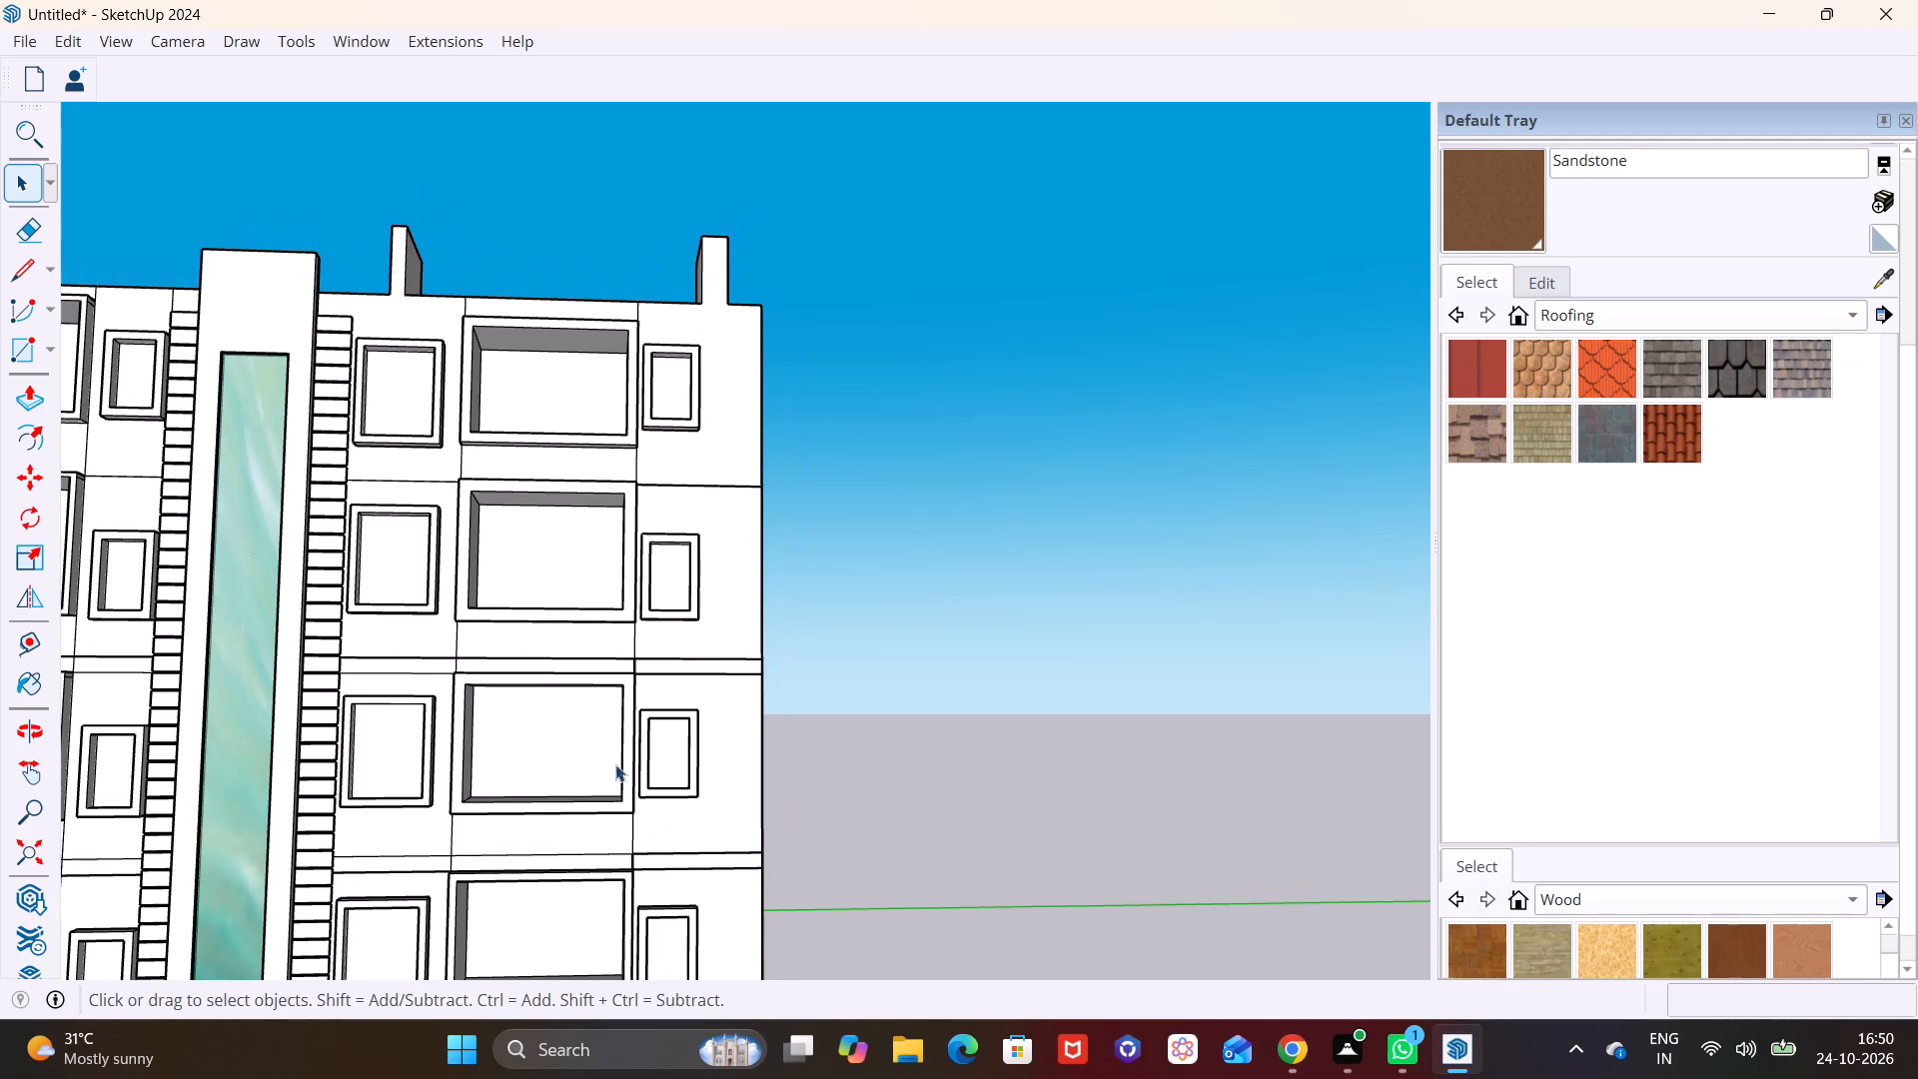
{"action": "scroll", "coordinate": [643, 735], "scroll_direction": "up", "scroll_amount": 3}
{"action": "middle_click_drag", "start_coordinate": [699, 785], "coordinate": [591, 581]}
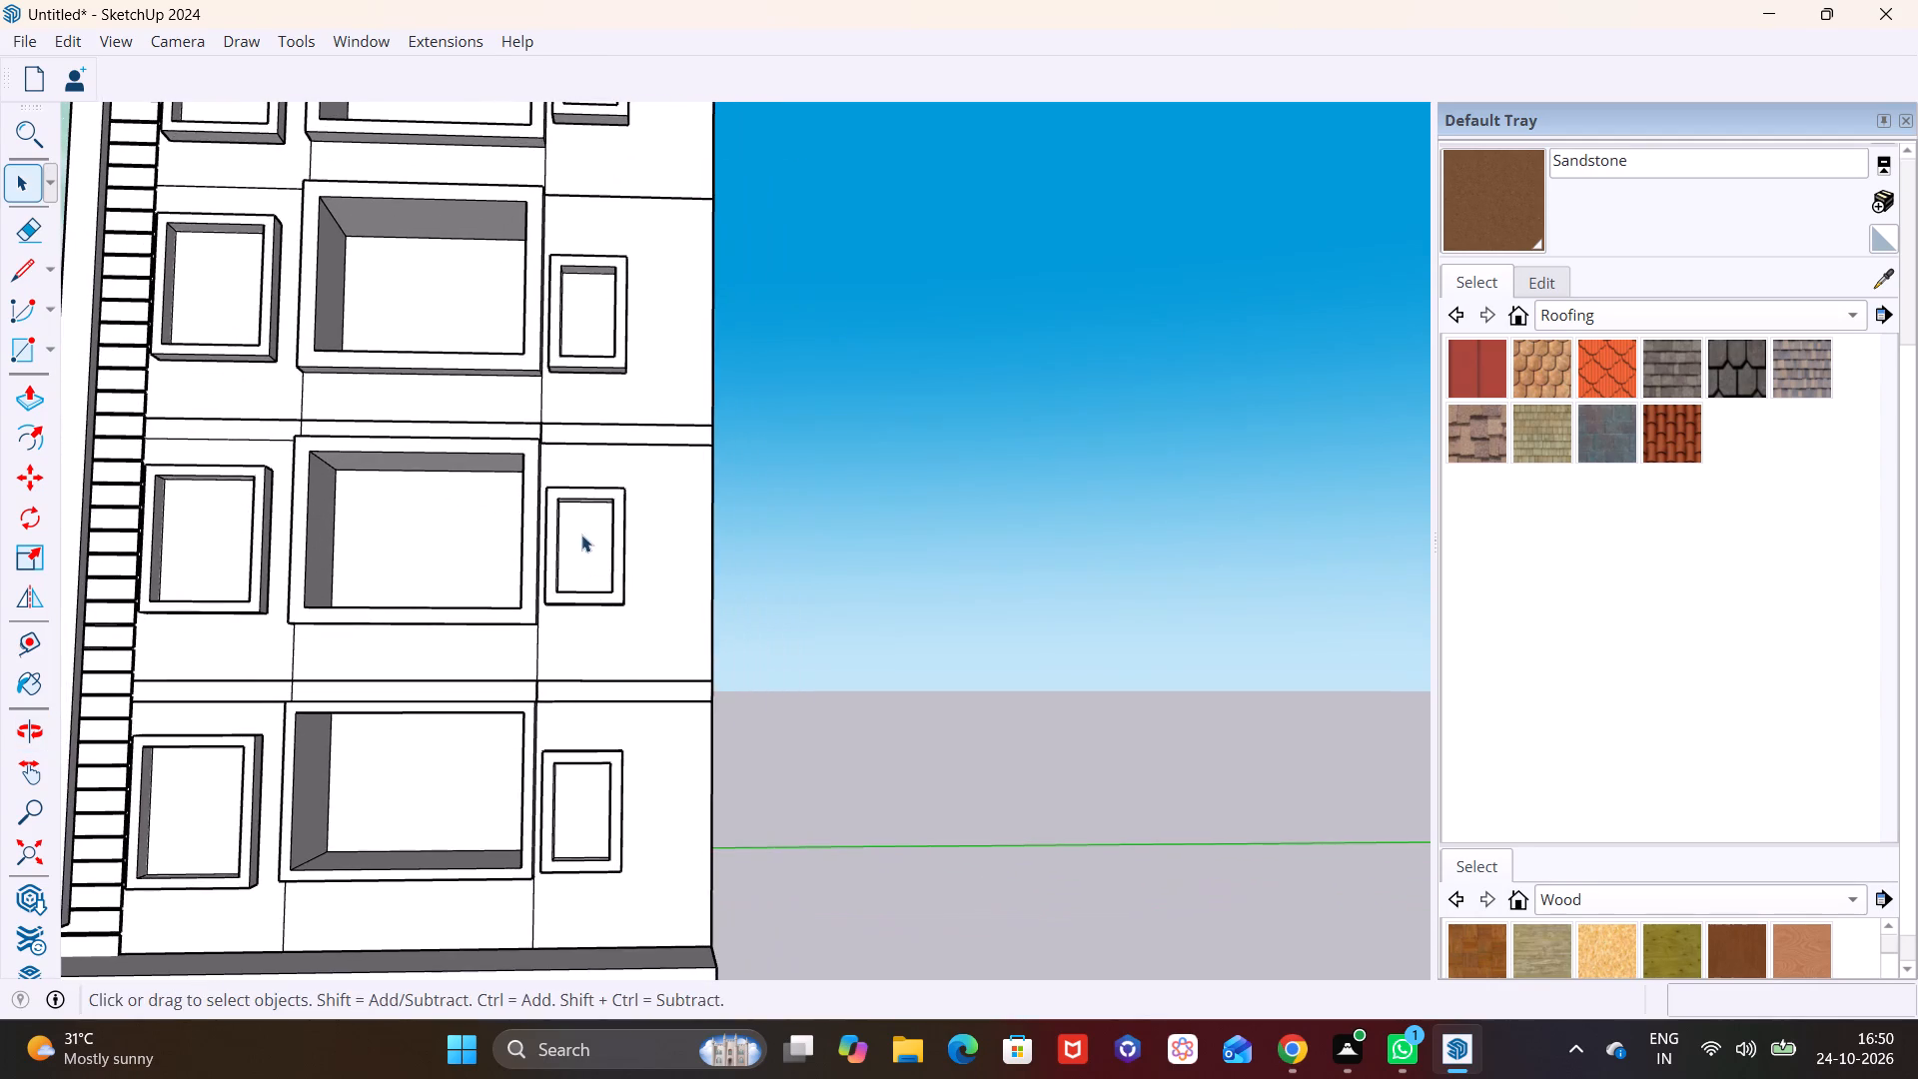
{"action": "middle_click_drag", "start_coordinate": [582, 535], "coordinate": [578, 757], "text": "shift"}
{"action": "left_click", "coordinate": [49, 343]}
{"action": "left_click", "coordinate": [71, 382]}
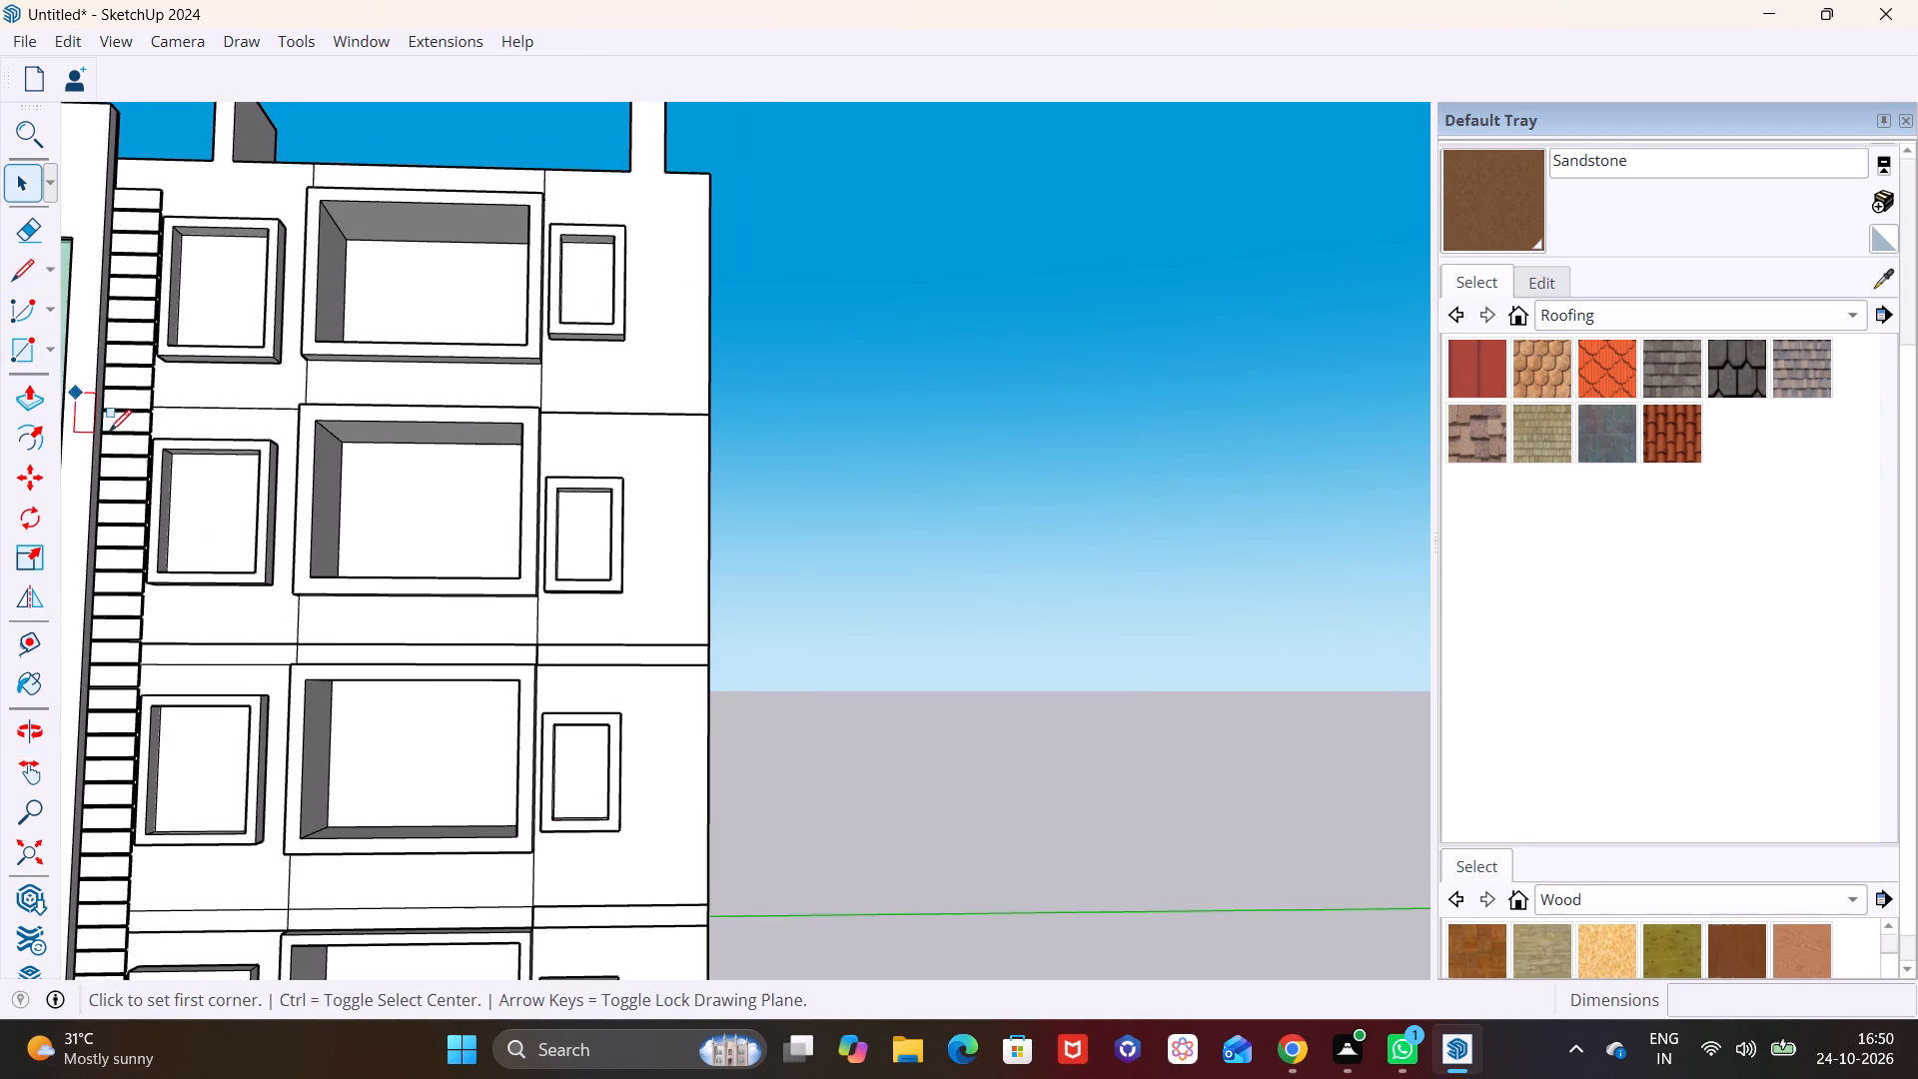
{"action": "middle_click_drag", "start_coordinate": [582, 680], "coordinate": [565, 534], "text": "shift"}
{"action": "middle_click_drag", "start_coordinate": [646, 771], "coordinate": [471, 809]}
{"action": "middle_click_drag", "start_coordinate": [565, 876], "coordinate": [536, 660], "text": "shift"}
{"action": "scroll", "coordinate": [684, 745], "scroll_direction": "up", "scroll_amount": 1}
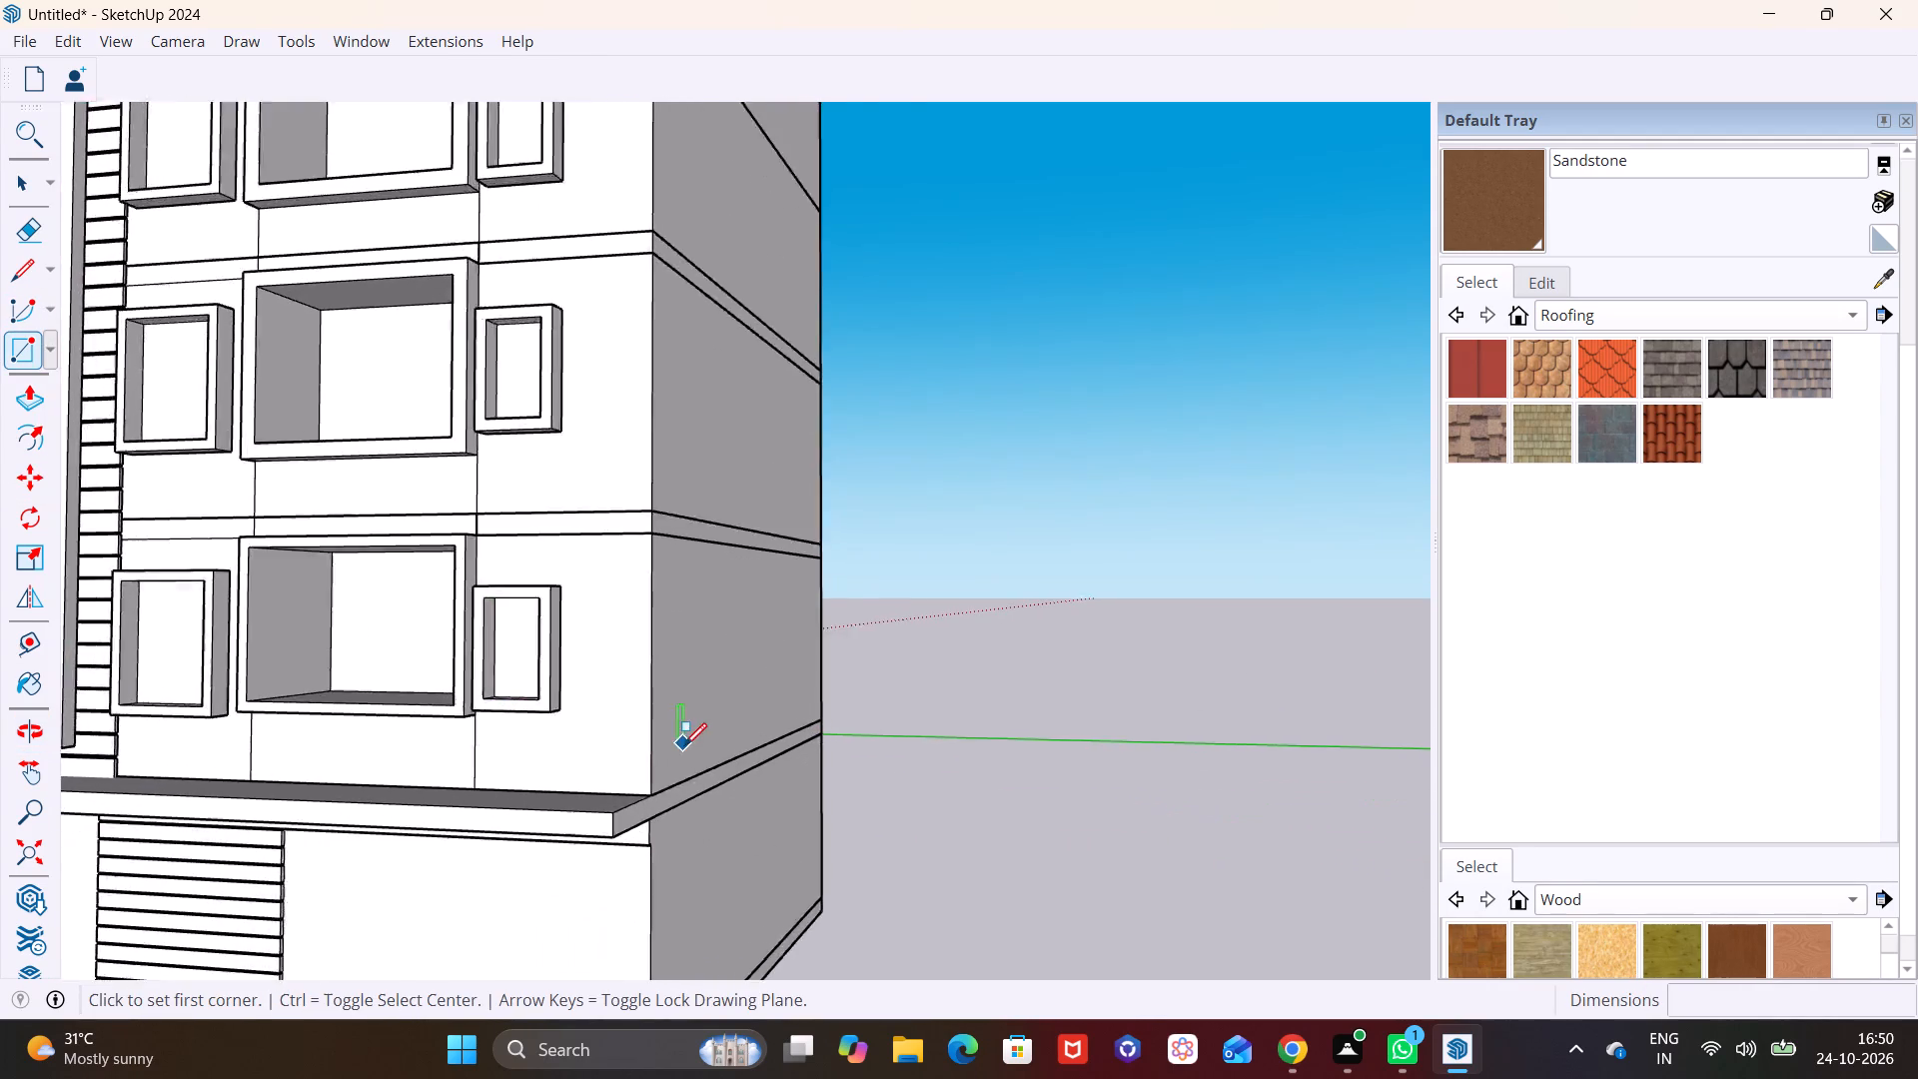
{"action": "scroll", "coordinate": [684, 745], "scroll_direction": "up", "scroll_amount": 11}
{"action": "left_click", "coordinate": [653, 681]}
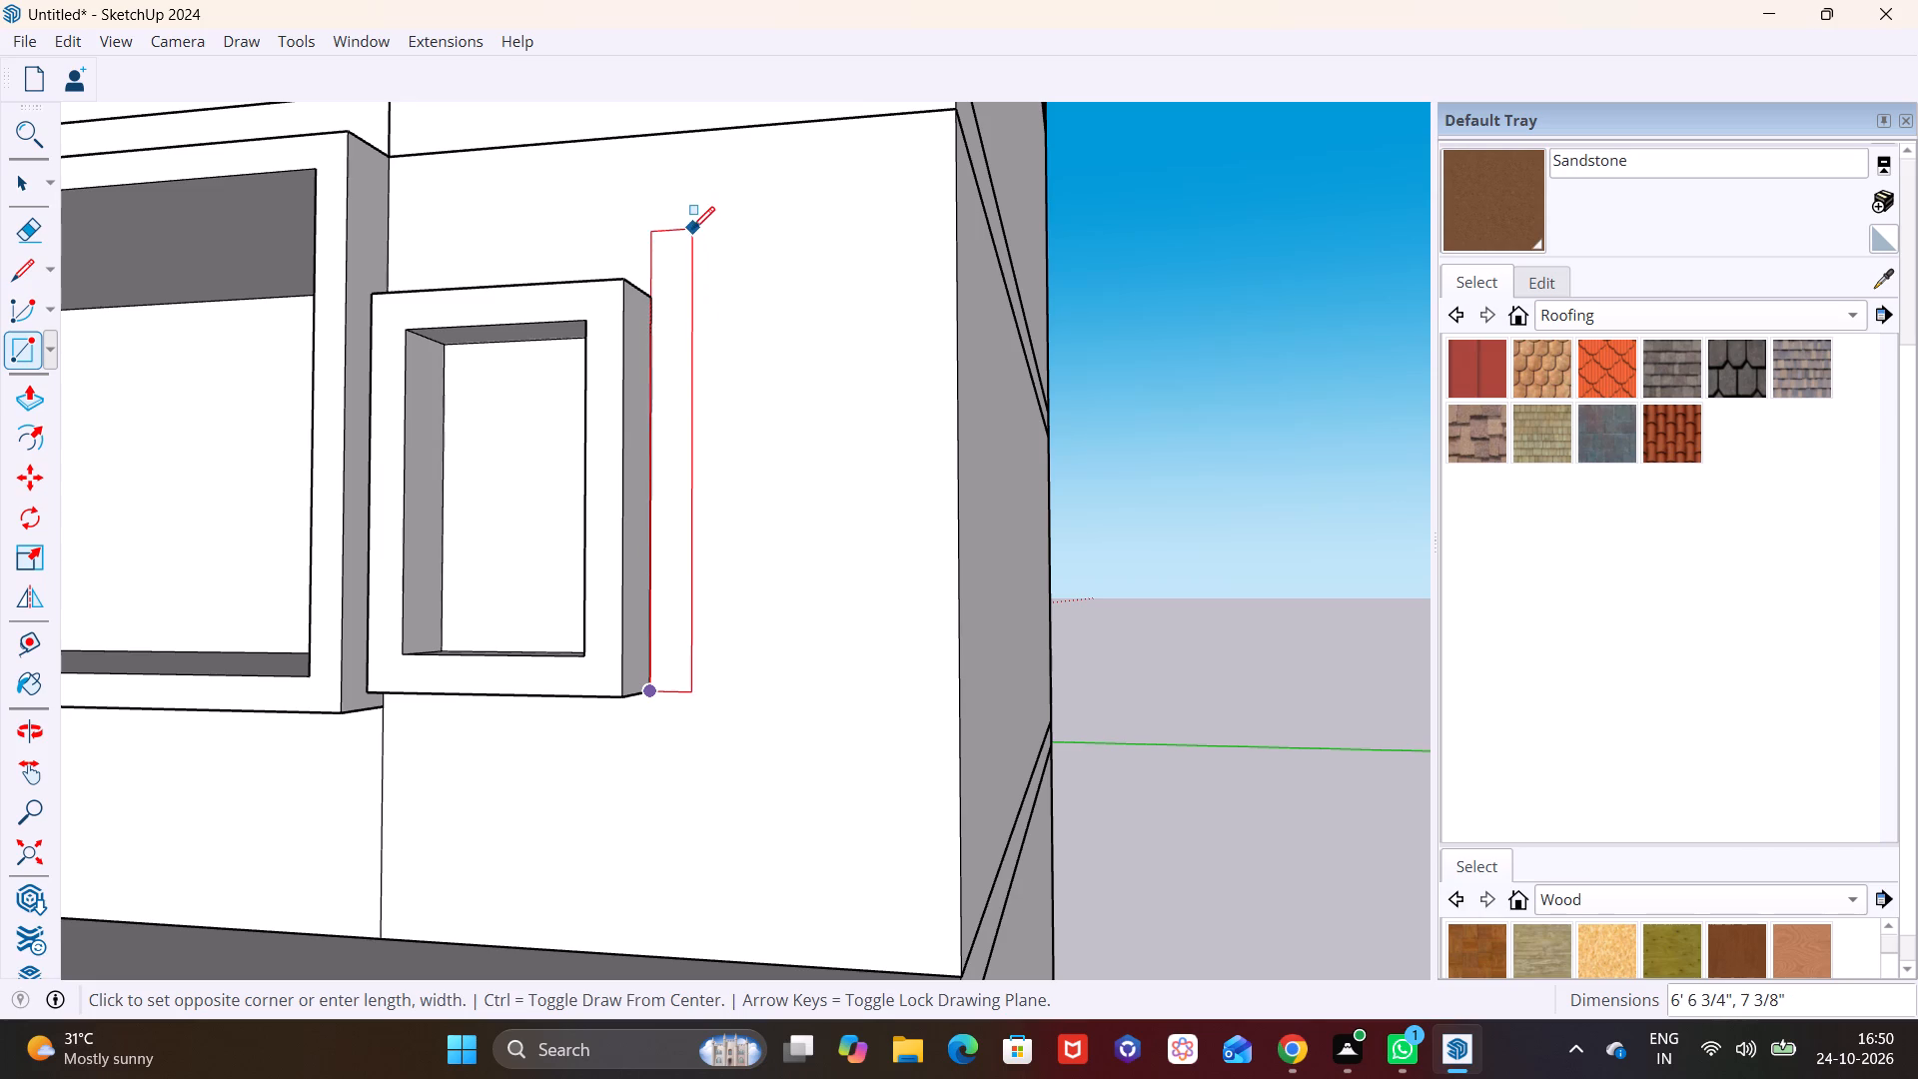
{"action": "scroll", "coordinate": [696, 188], "scroll_direction": "down", "scroll_amount": 1}
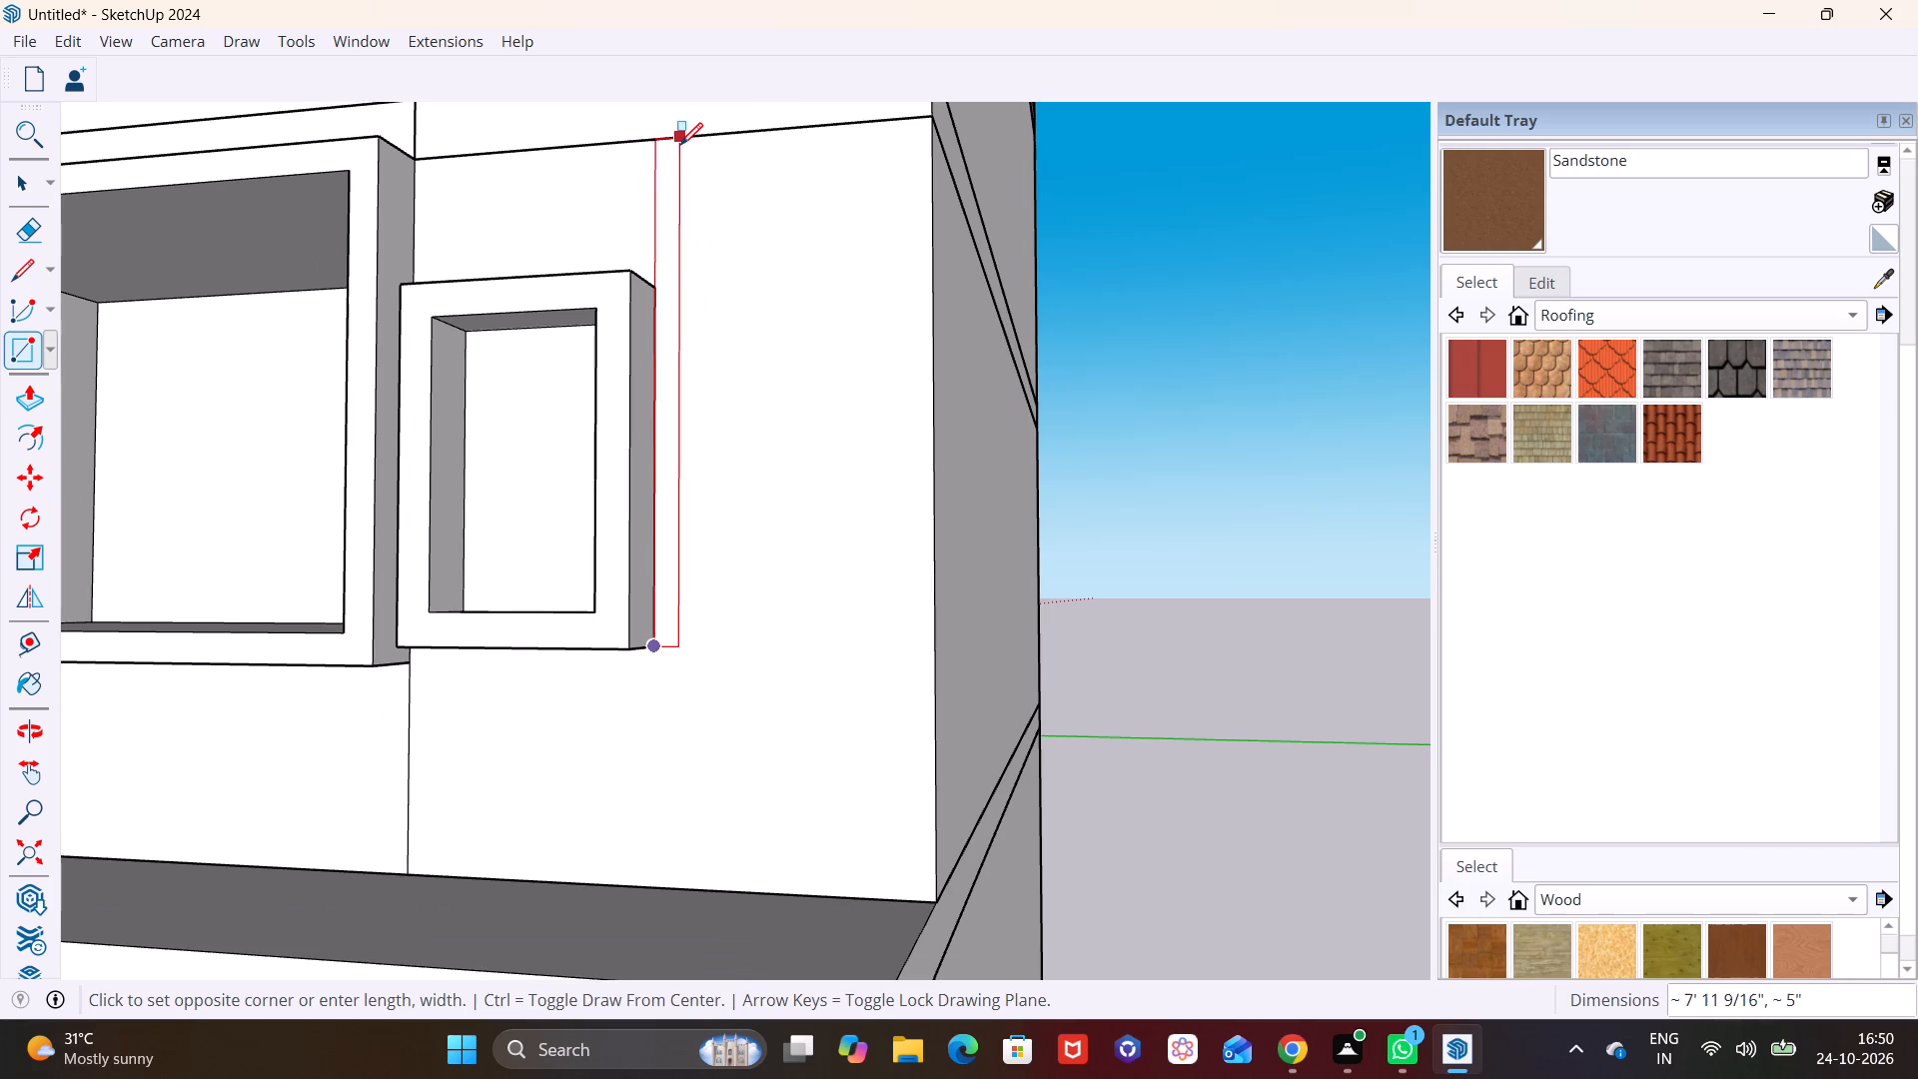
{"action": "left_click", "coordinate": [698, 146]}
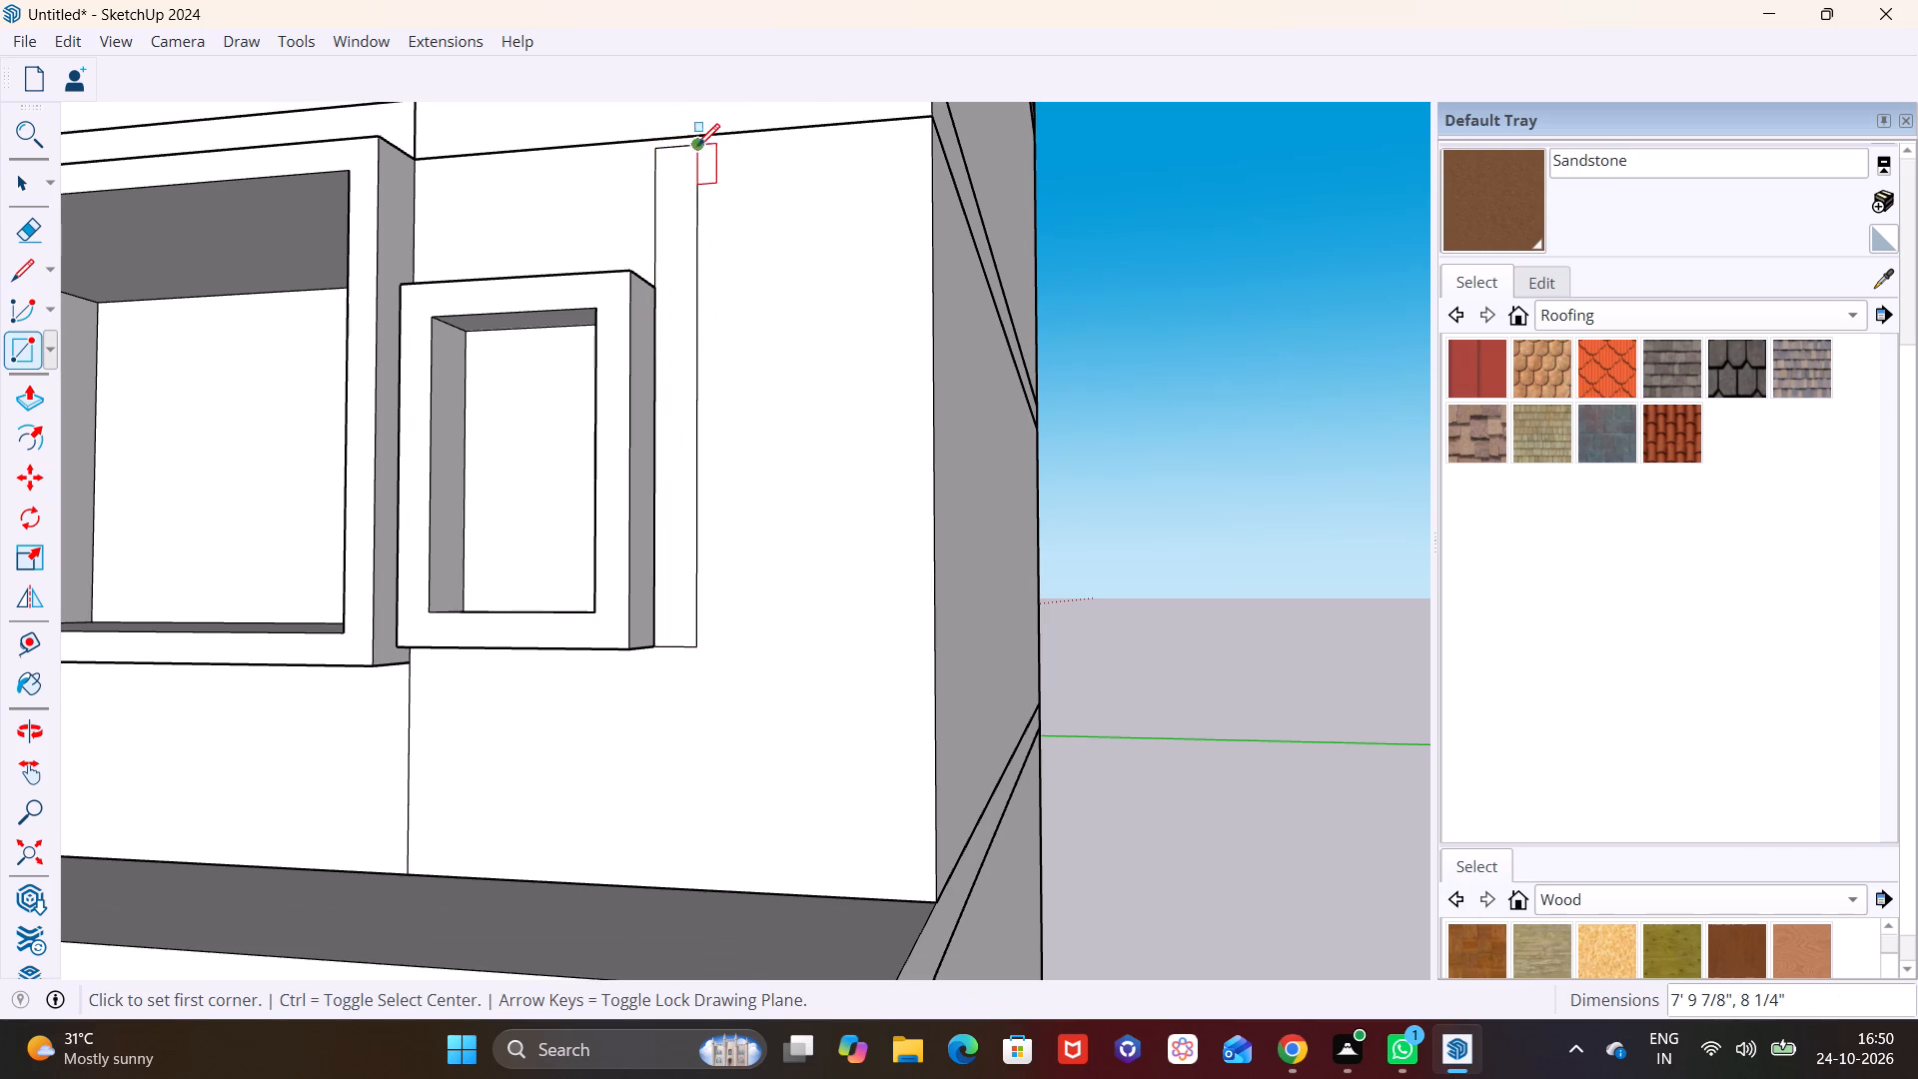
Push/Pull the narrow rectangle slightly out from the wall to form a thin vertical strip.
{"action": "key", "text": "space"}
{"action": "left_click", "coordinate": [677, 291]}
{"action": "left_click", "coordinate": [25, 397]}
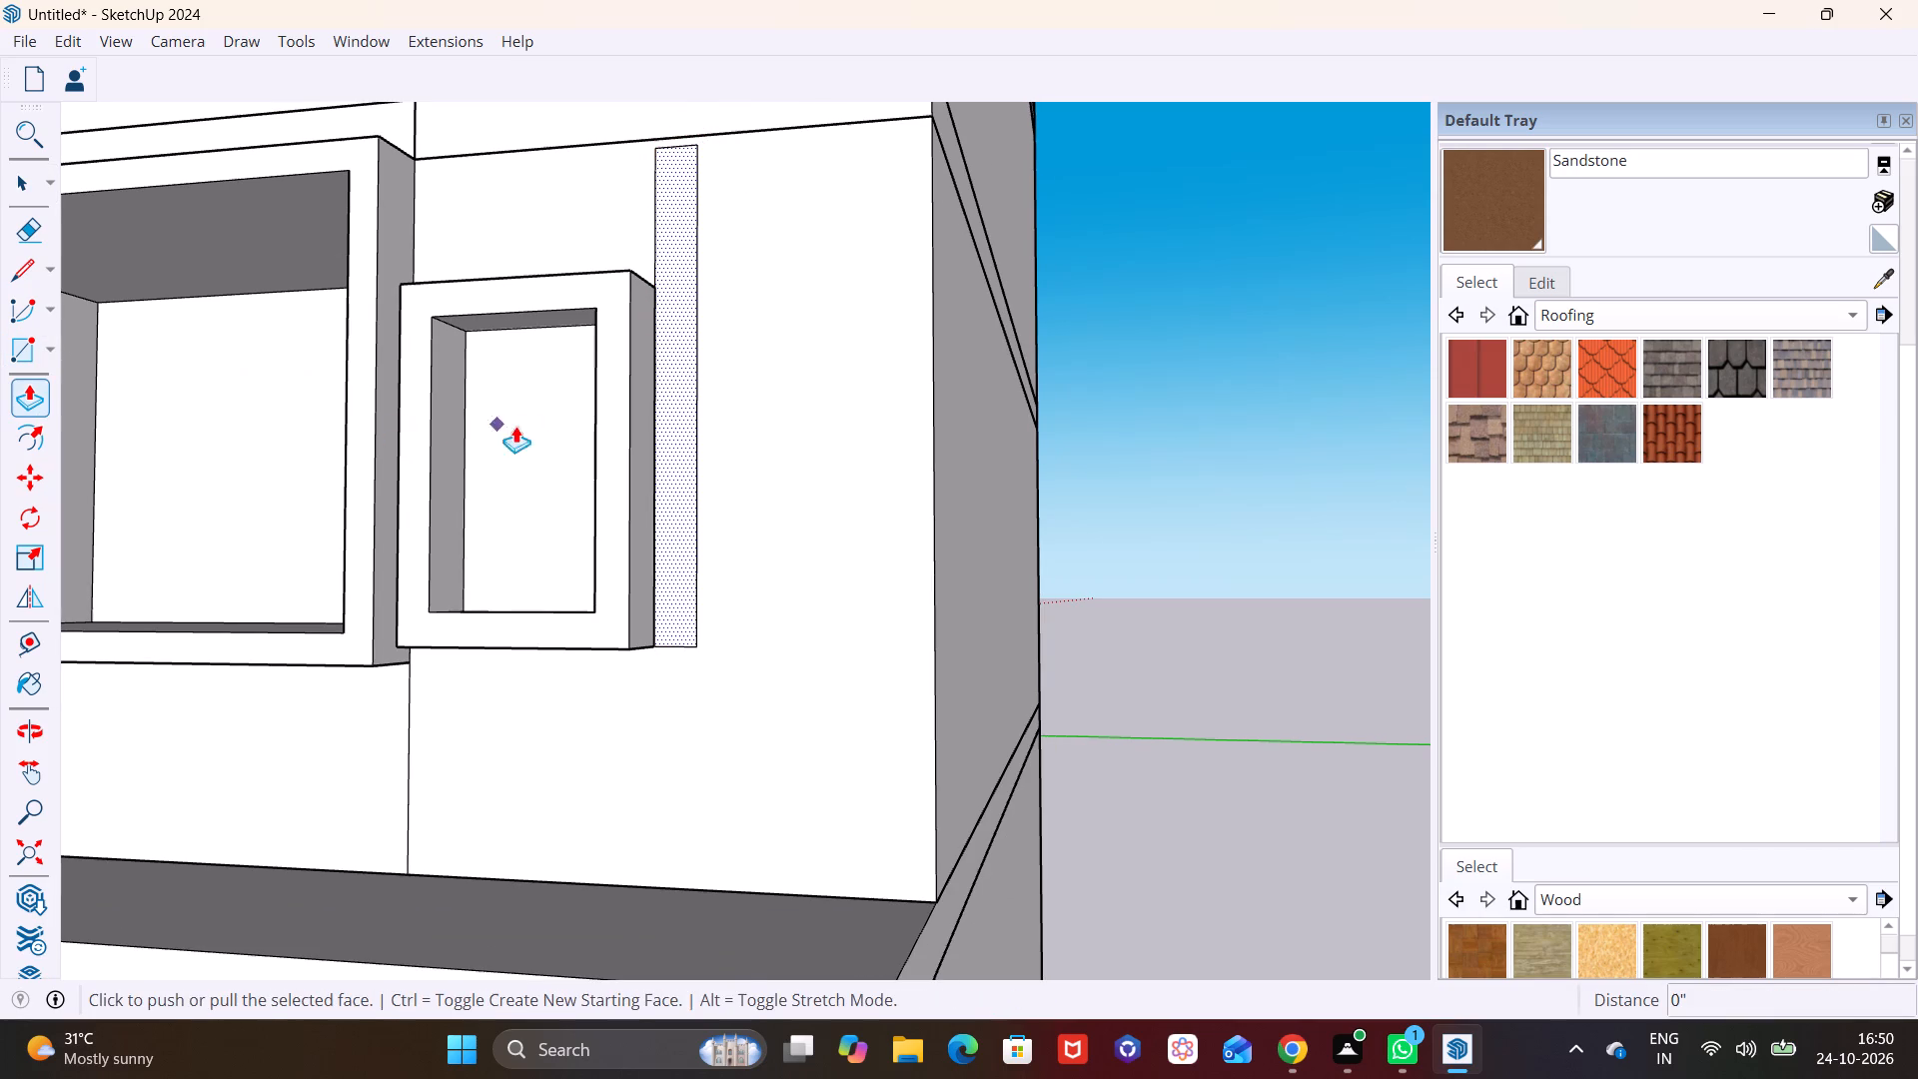
{"action": "middle_click_drag", "start_coordinate": [665, 405], "coordinate": [389, 666]}
{"action": "scroll", "coordinate": [715, 467], "scroll_direction": "up", "scroll_amount": 5}
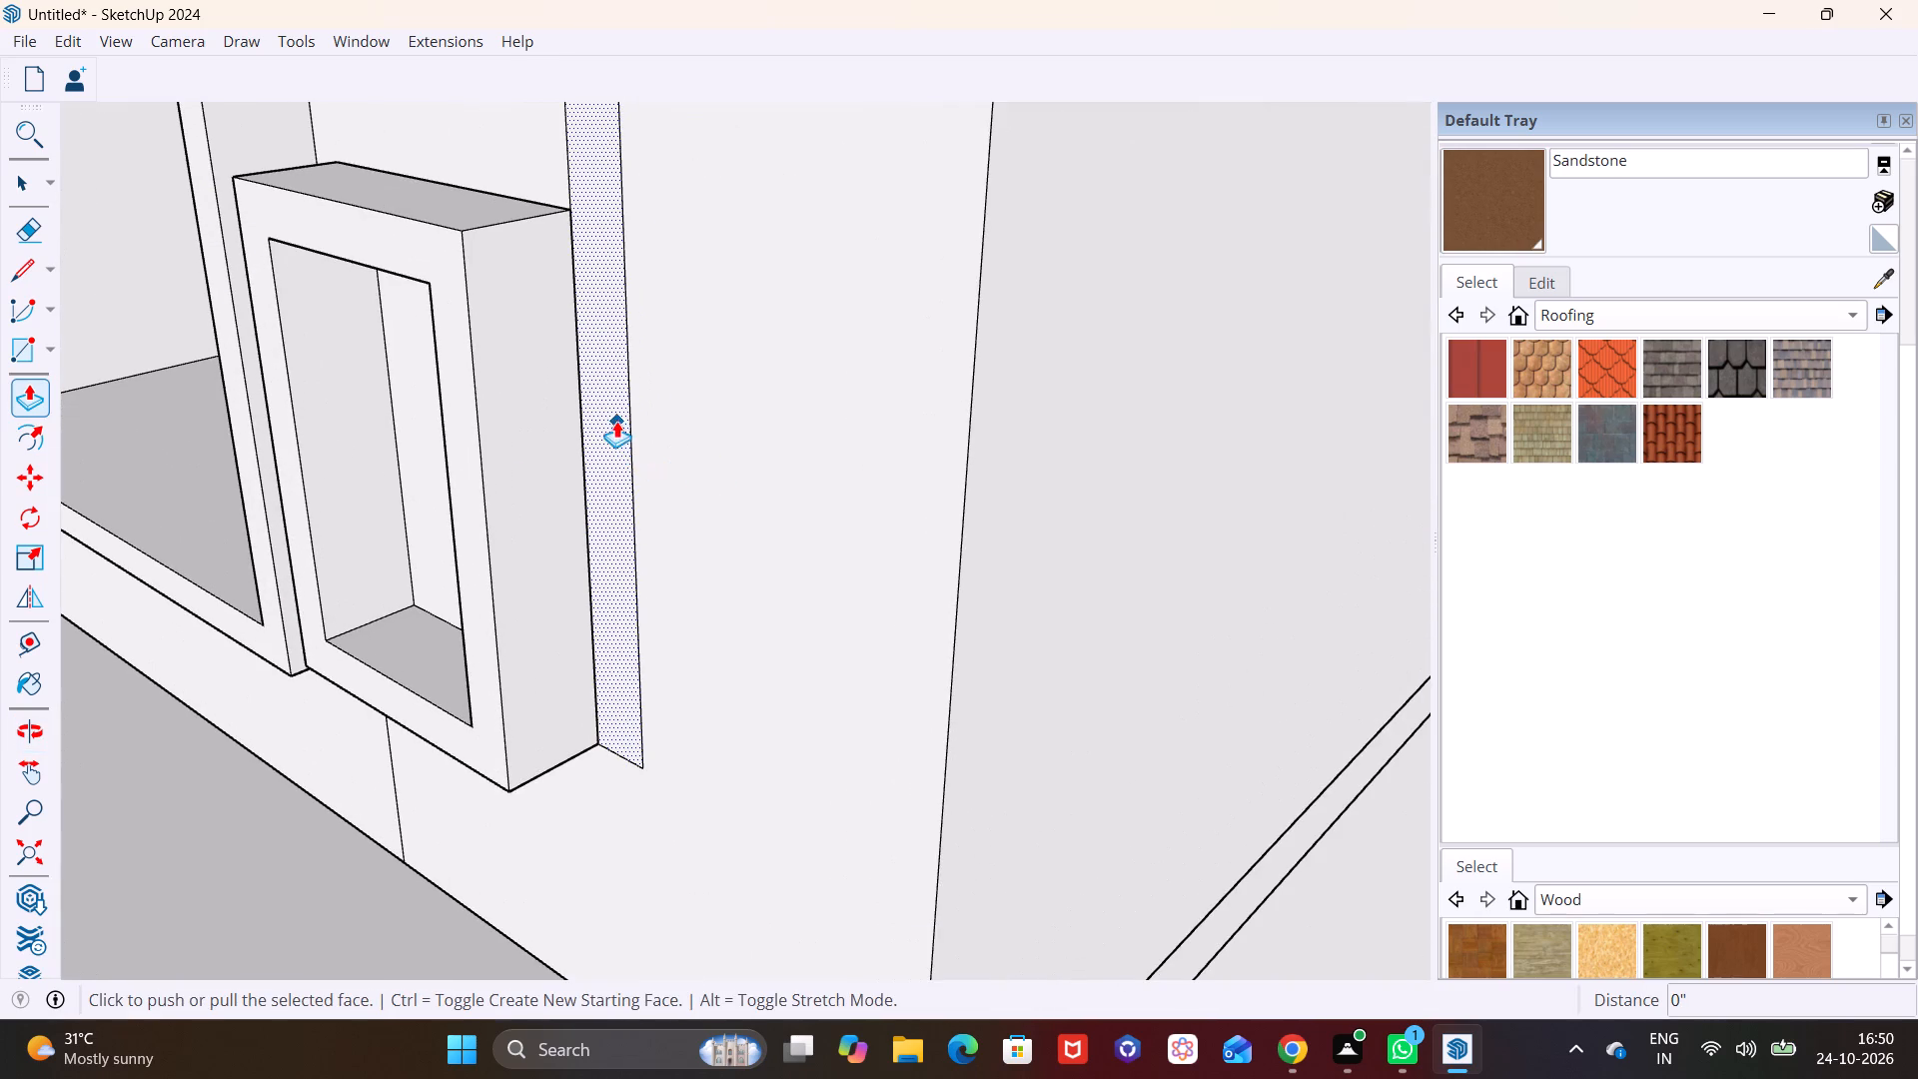
{"action": "left_click", "coordinate": [614, 419]}
{"action": "left_click", "coordinate": [595, 421]}
{"action": "key", "text": "space"}
{"action": "scroll", "coordinate": [585, 643], "scroll_direction": "down", "scroll_amount": 3}
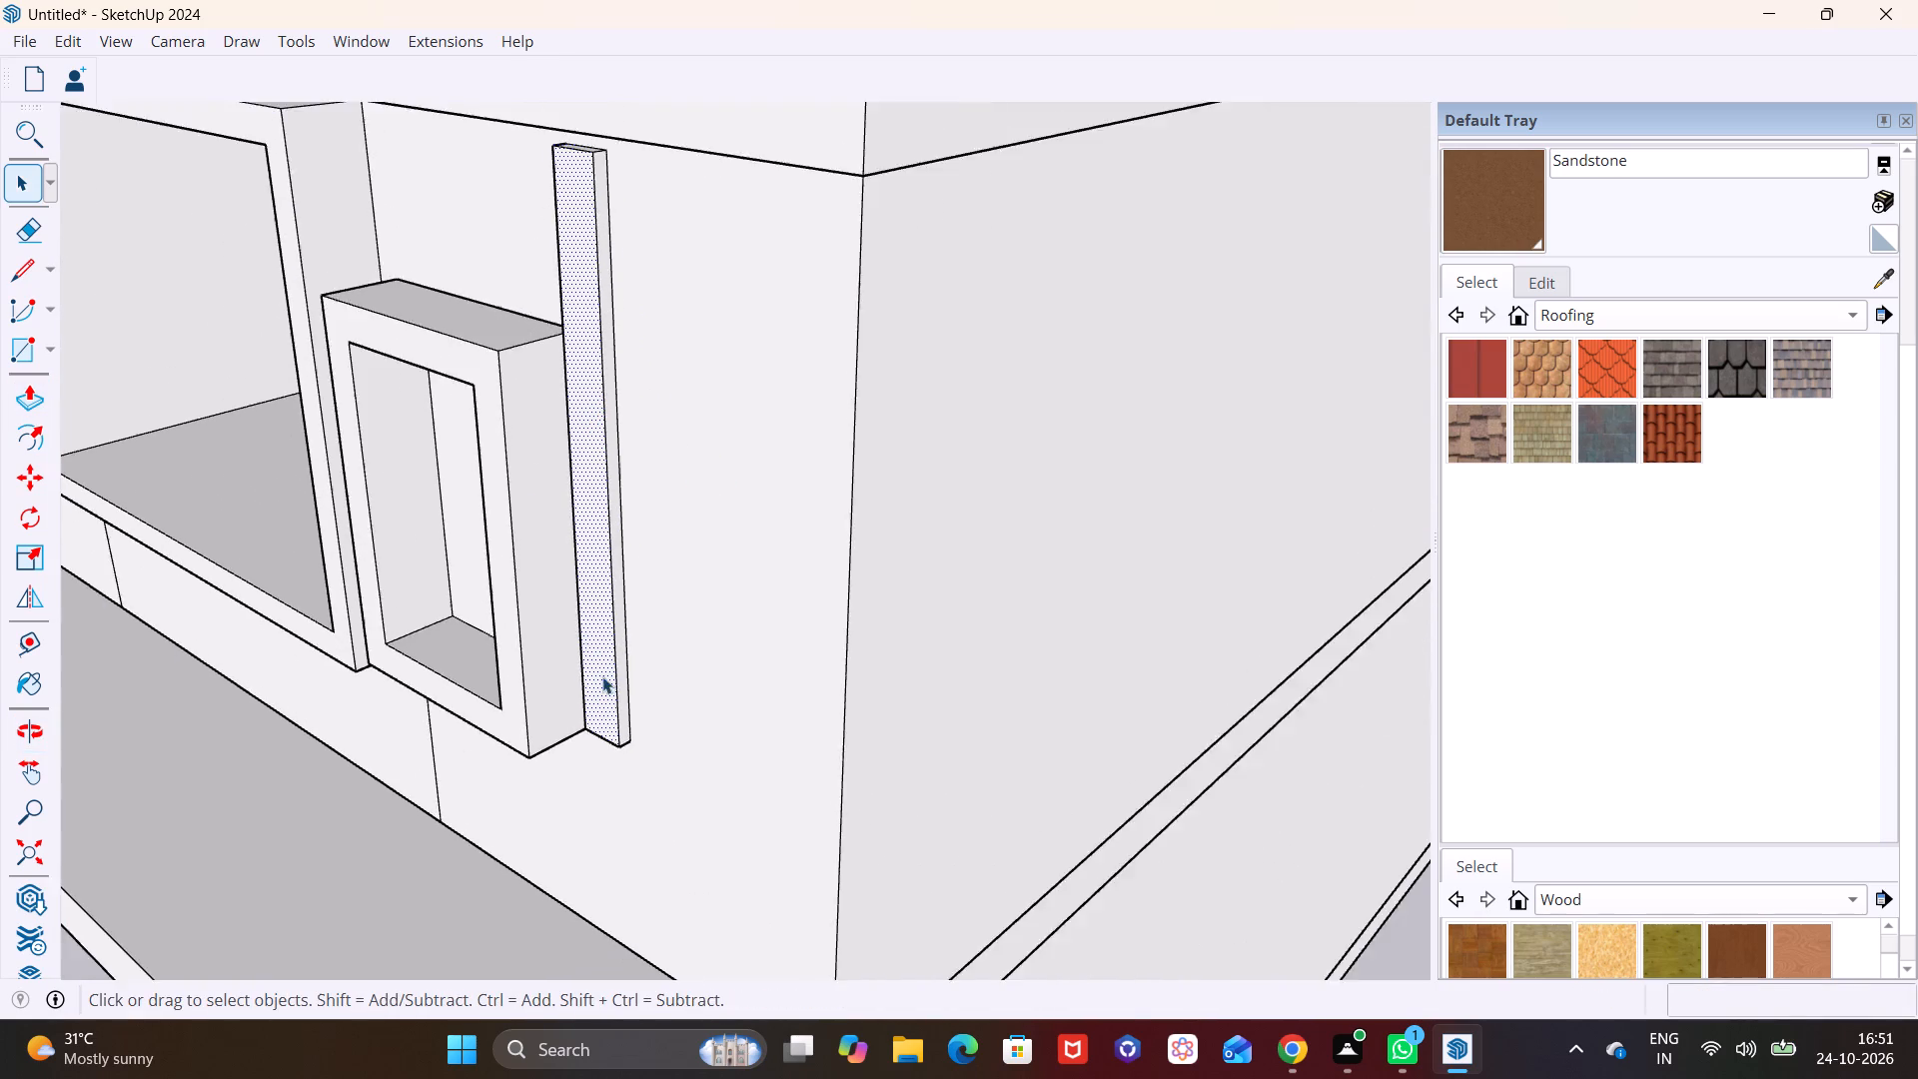
Push/Pull the vertical strip's bottom face downward to extend it toward the projecting slab.
{"action": "scroll", "coordinate": [602, 676], "scroll_direction": "down", "scroll_amount": 4}
{"action": "middle_click_drag", "start_coordinate": [599, 714], "coordinate": [934, 250]}
{"action": "scroll", "coordinate": [959, 205], "scroll_direction": "up", "scroll_amount": 11}
{"action": "middle_click_drag", "start_coordinate": [1004, 303], "coordinate": [960, 353]}
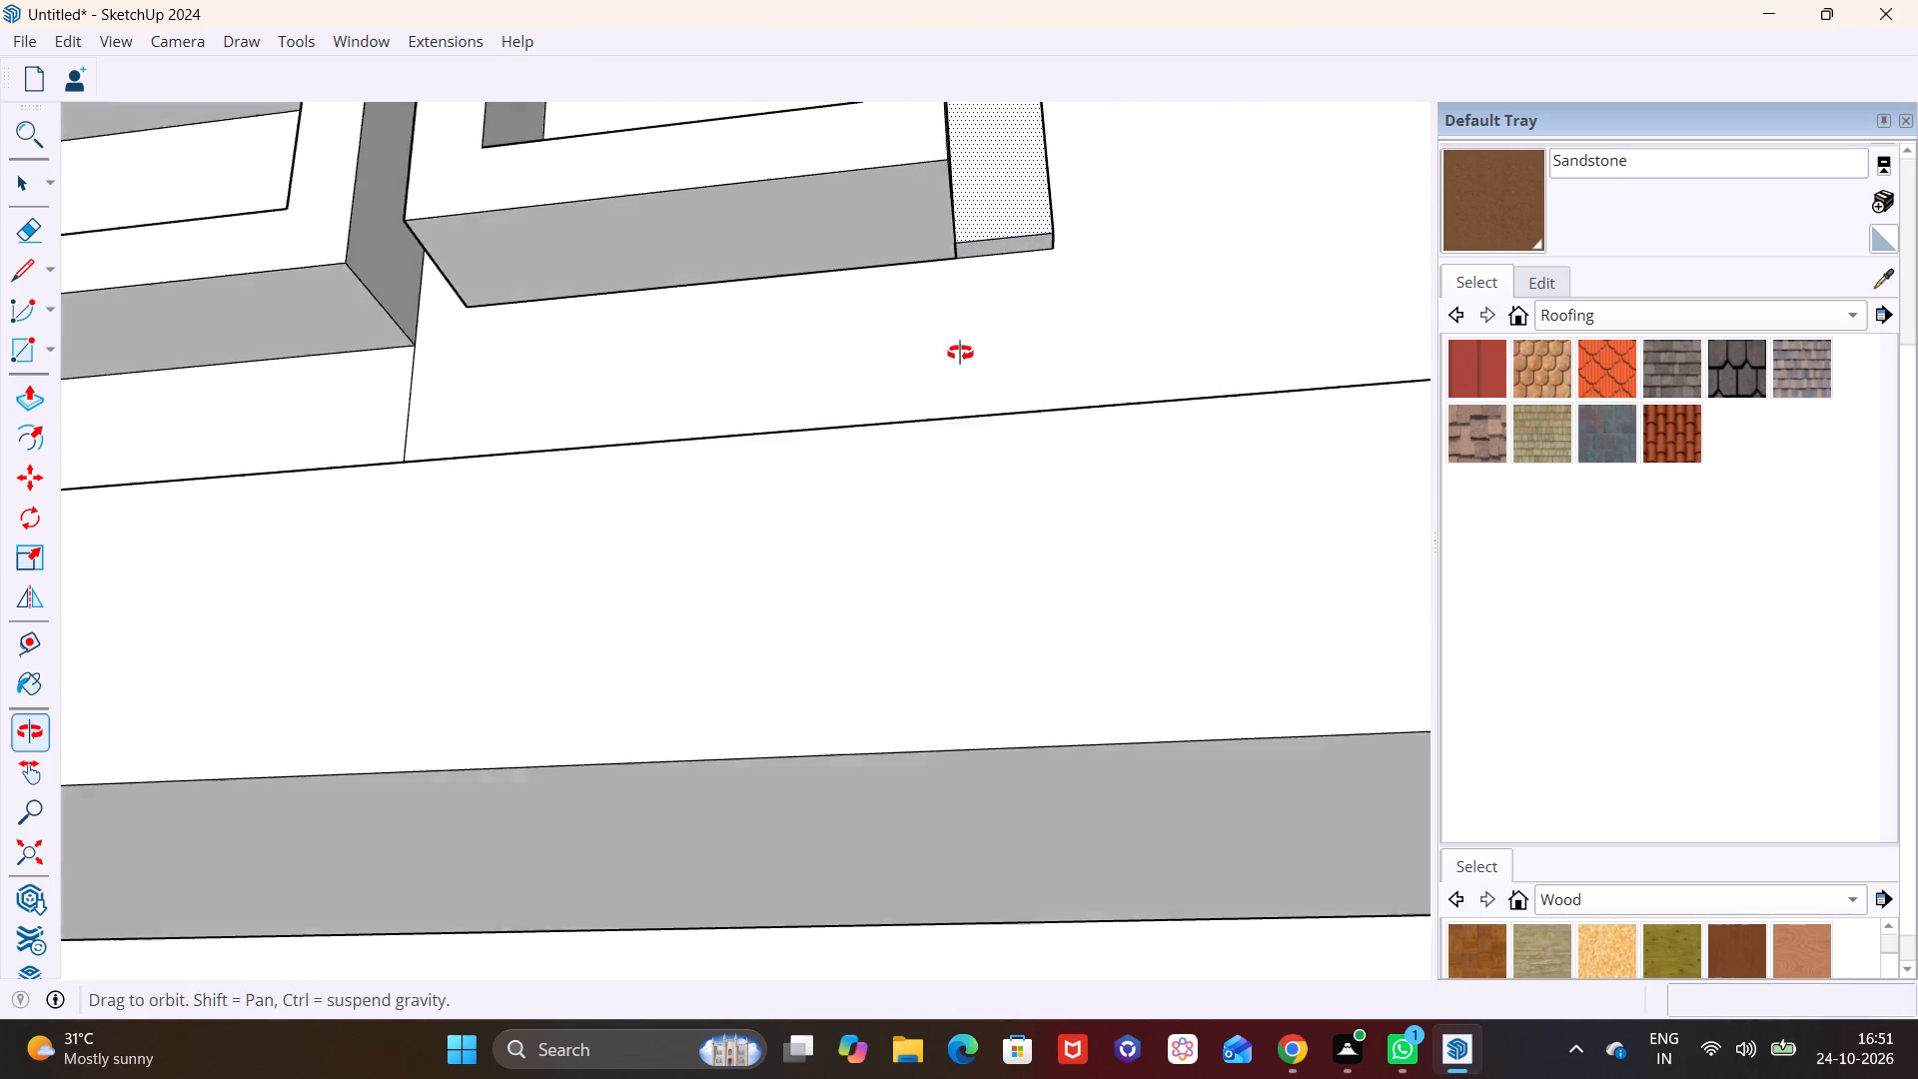
{"action": "middle_click_drag", "start_coordinate": [960, 353], "coordinate": [953, 365]}
{"action": "scroll", "coordinate": [1017, 278], "scroll_direction": "up", "scroll_amount": 3}
{"action": "left_click", "coordinate": [1014, 228]}
{"action": "left_click_drag", "start_coordinate": [17, 396], "coordinate": [24, 383]}
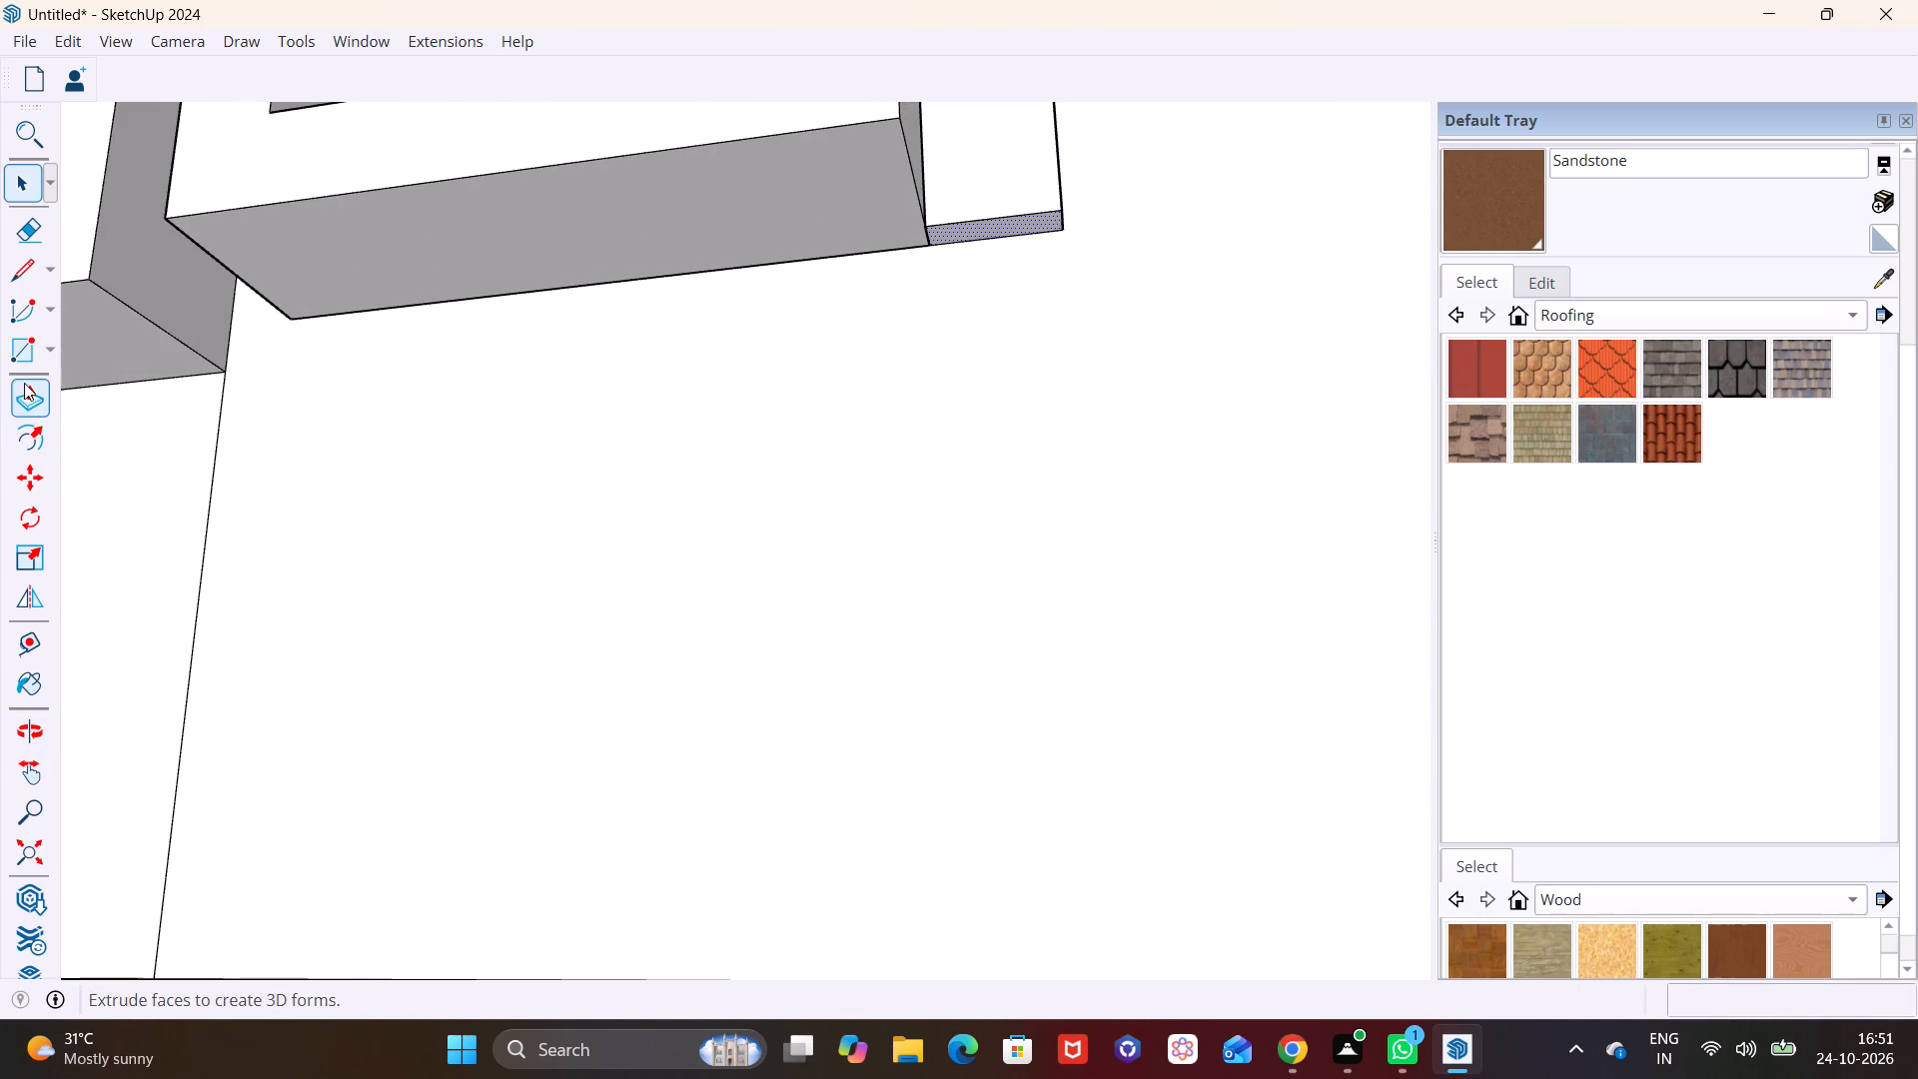
{"action": "left_click_drag", "start_coordinate": [24, 383], "coordinate": [24, 384]}
{"action": "left_click", "coordinate": [1000, 227]}
{"action": "scroll", "coordinate": [939, 649], "scroll_direction": "down", "scroll_amount": 7}
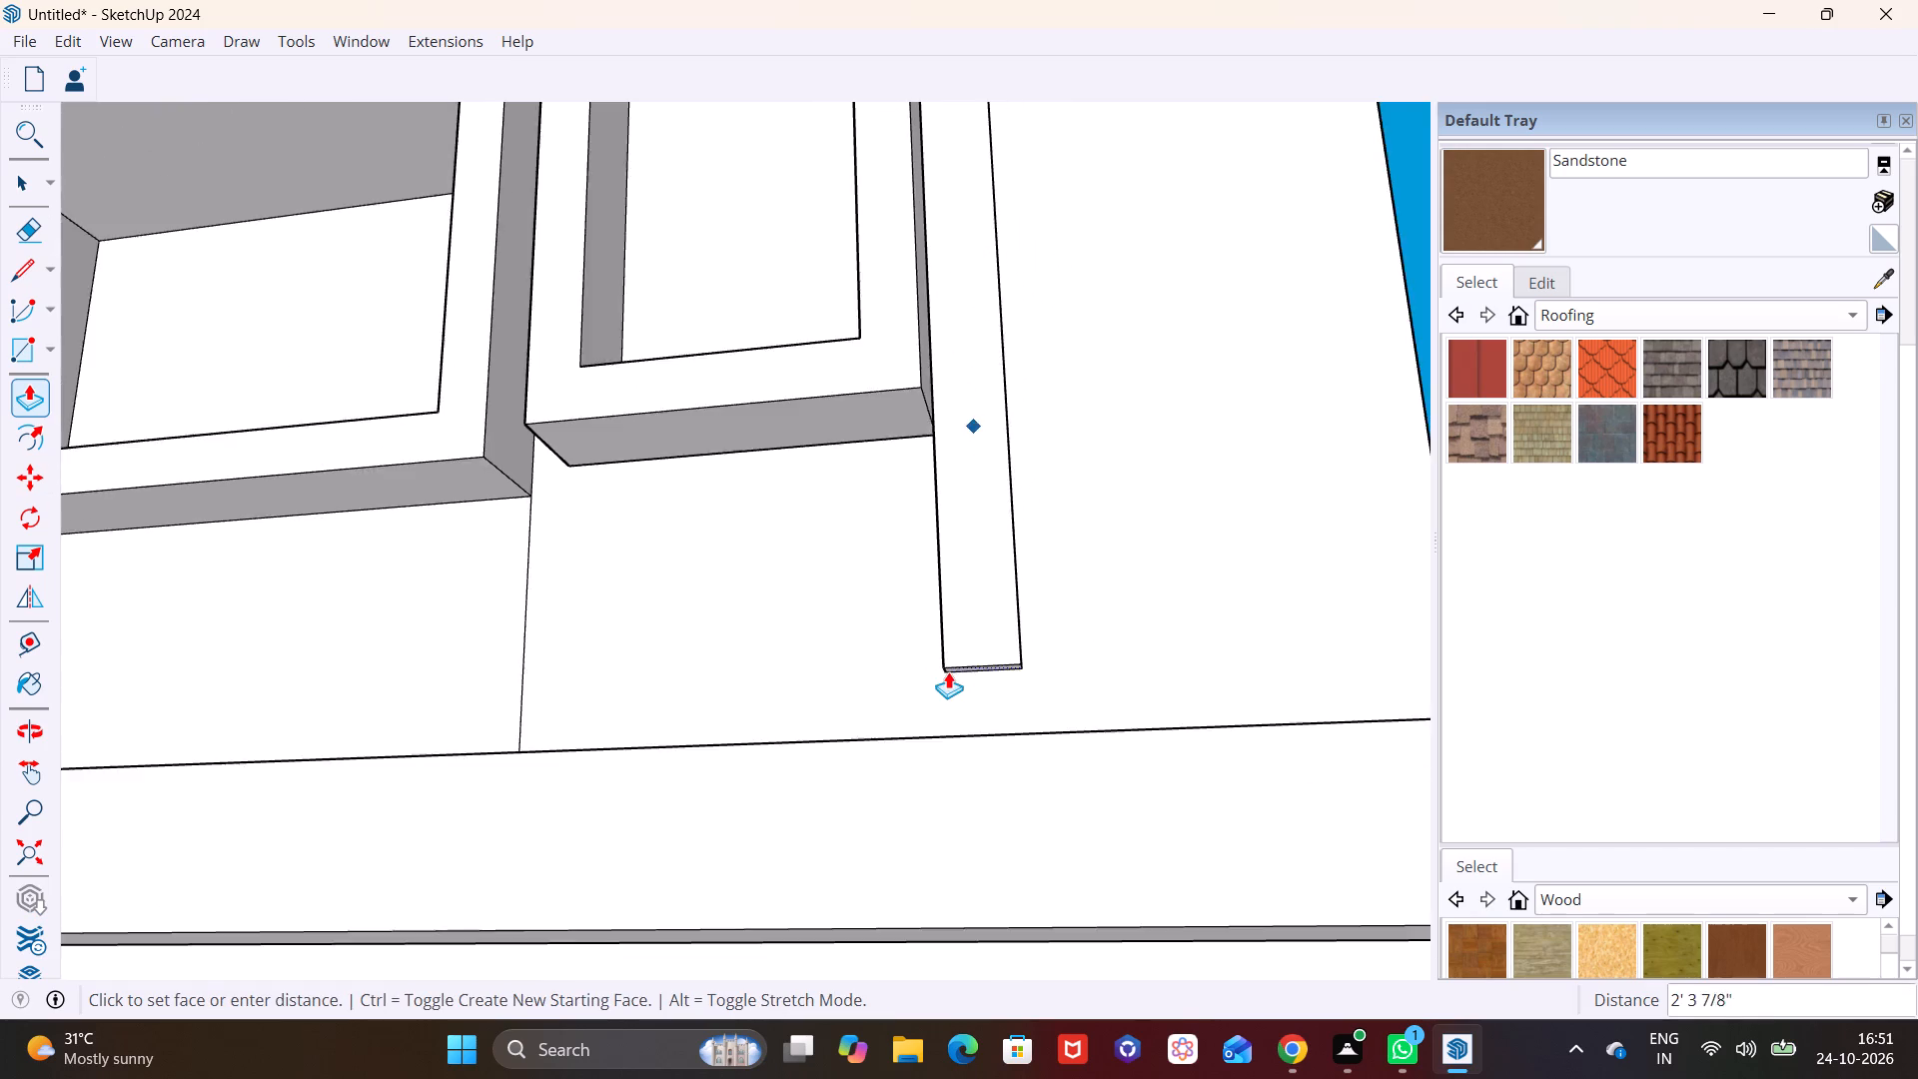
{"action": "middle_click_drag", "start_coordinate": [952, 666], "coordinate": [877, 945]}
{"action": "left_click", "coordinate": [932, 913]}
Push/Pull the vertical strip's top face upward past the first floor band and alongside the next floor's small window.
{"action": "scroll", "coordinate": [995, 751], "scroll_direction": "down", "scroll_amount": 7}
{"action": "middle_click_drag", "start_coordinate": [1058, 411], "coordinate": [830, 949], "text": "shift"}
{"action": "middle_click_drag", "start_coordinate": [823, 793], "coordinate": [645, 1035]}
{"action": "scroll", "coordinate": [748, 715], "scroll_direction": "up", "scroll_amount": 11}
{"action": "key", "text": "space"}
{"action": "left_click", "coordinate": [728, 745]}
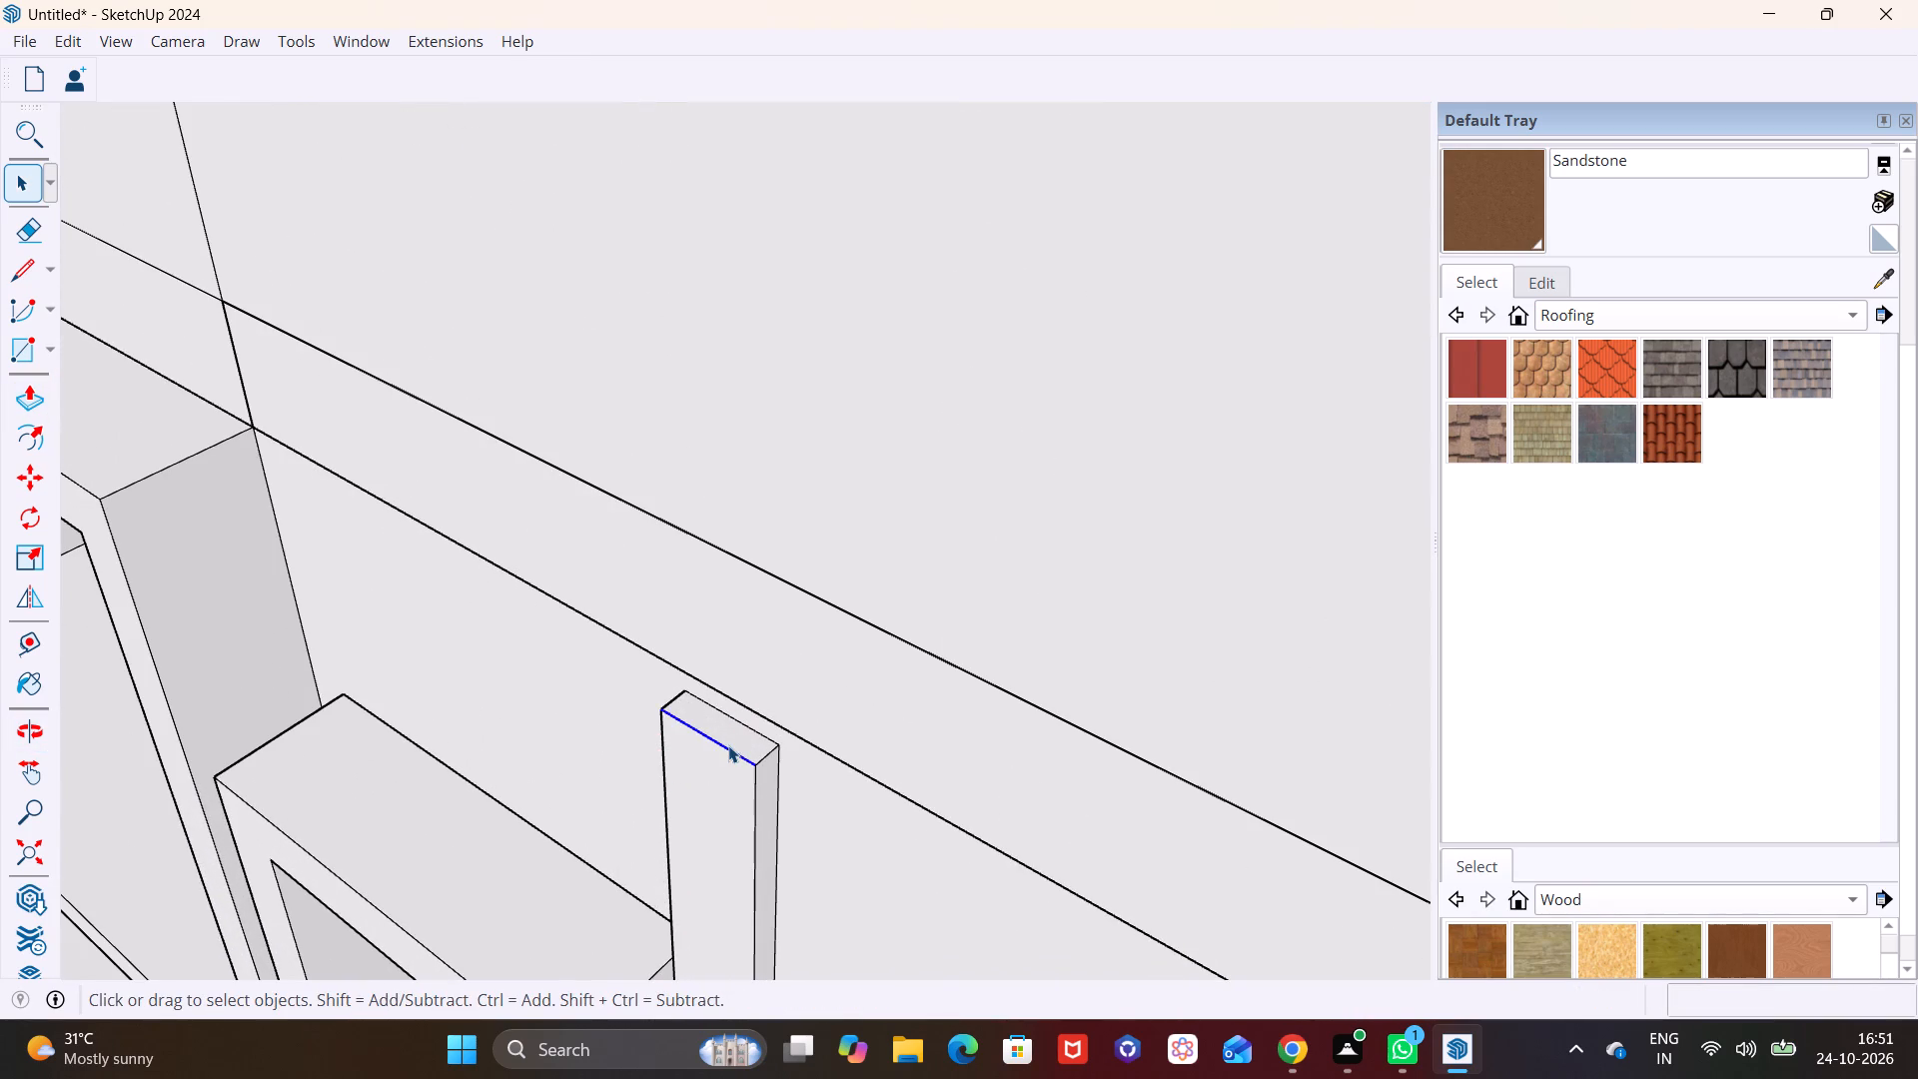
{"action": "left_click", "coordinate": [733, 739]}
{"action": "left_click", "coordinate": [13, 403]}
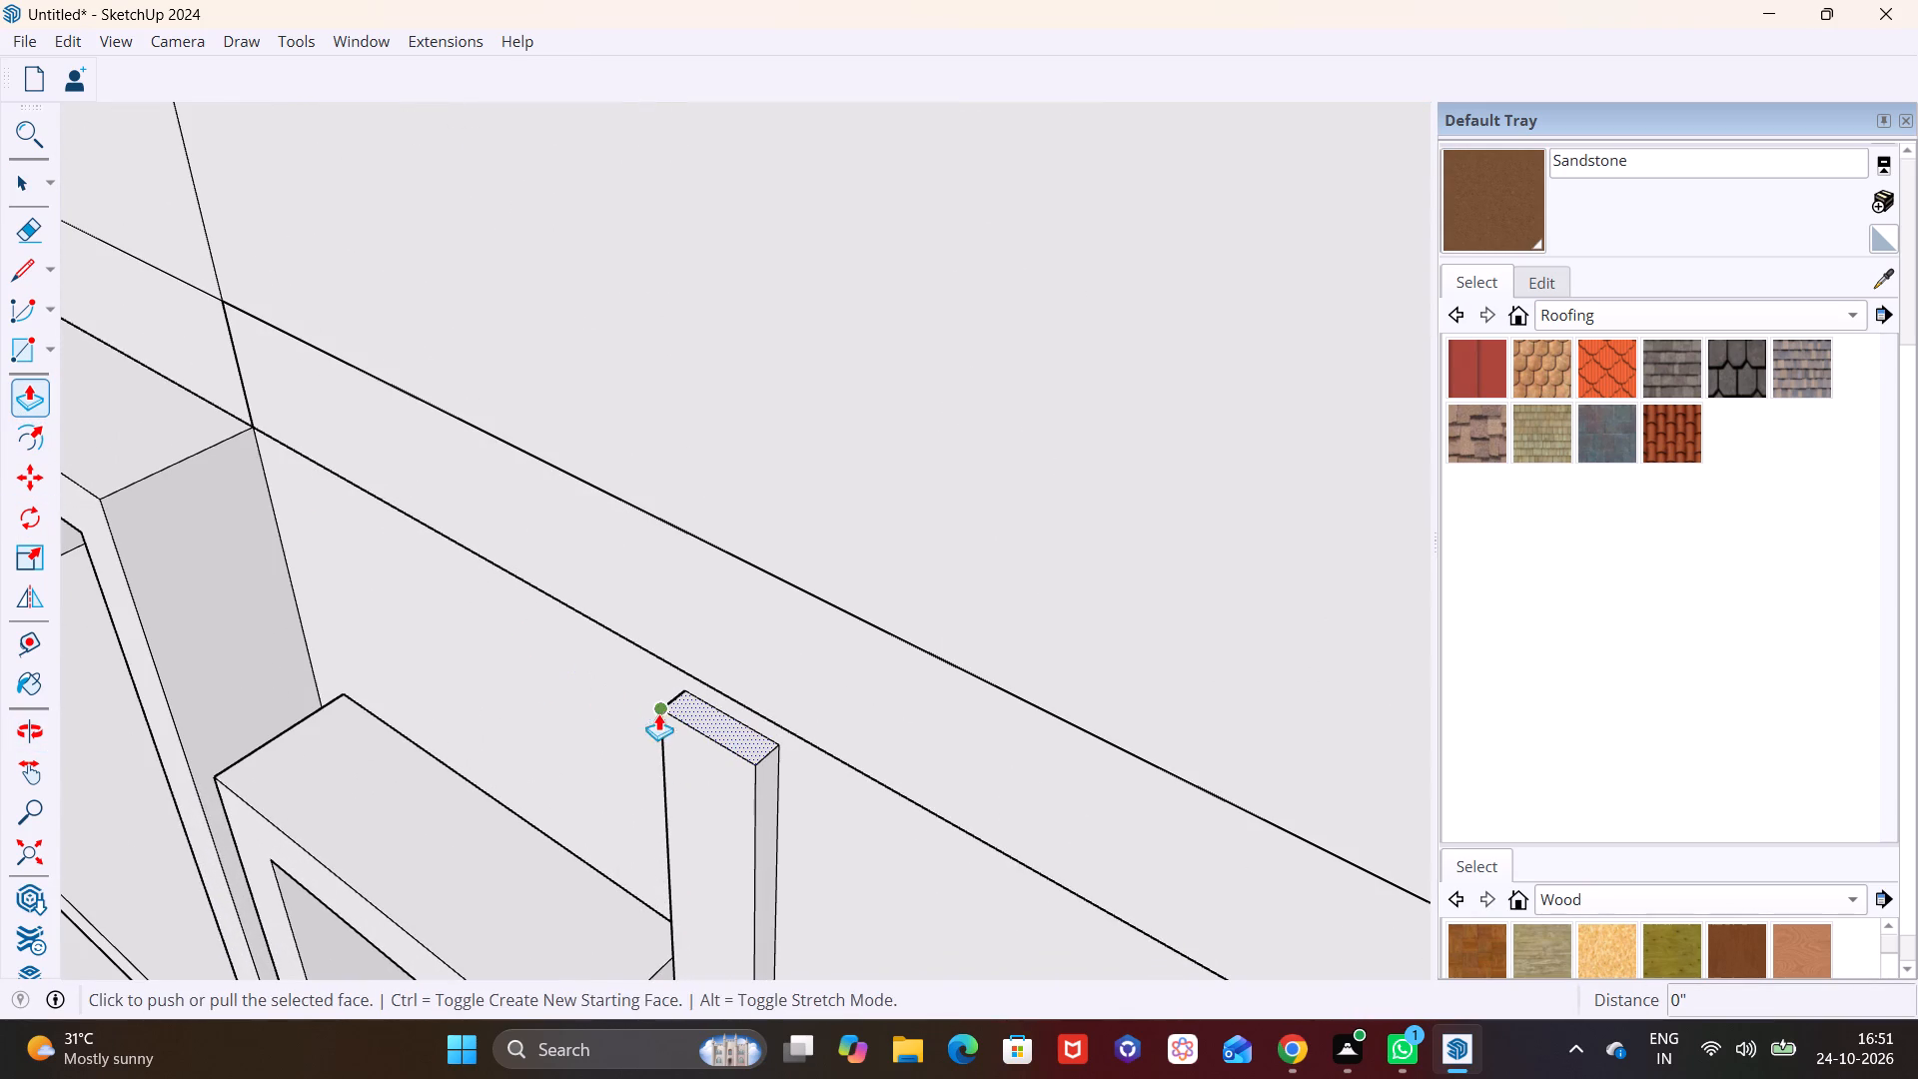
{"action": "left_click_drag", "start_coordinate": [704, 718], "coordinate": [772, 543]}
{"action": "left_click_drag", "start_coordinate": [732, 710], "coordinate": [918, 47]}
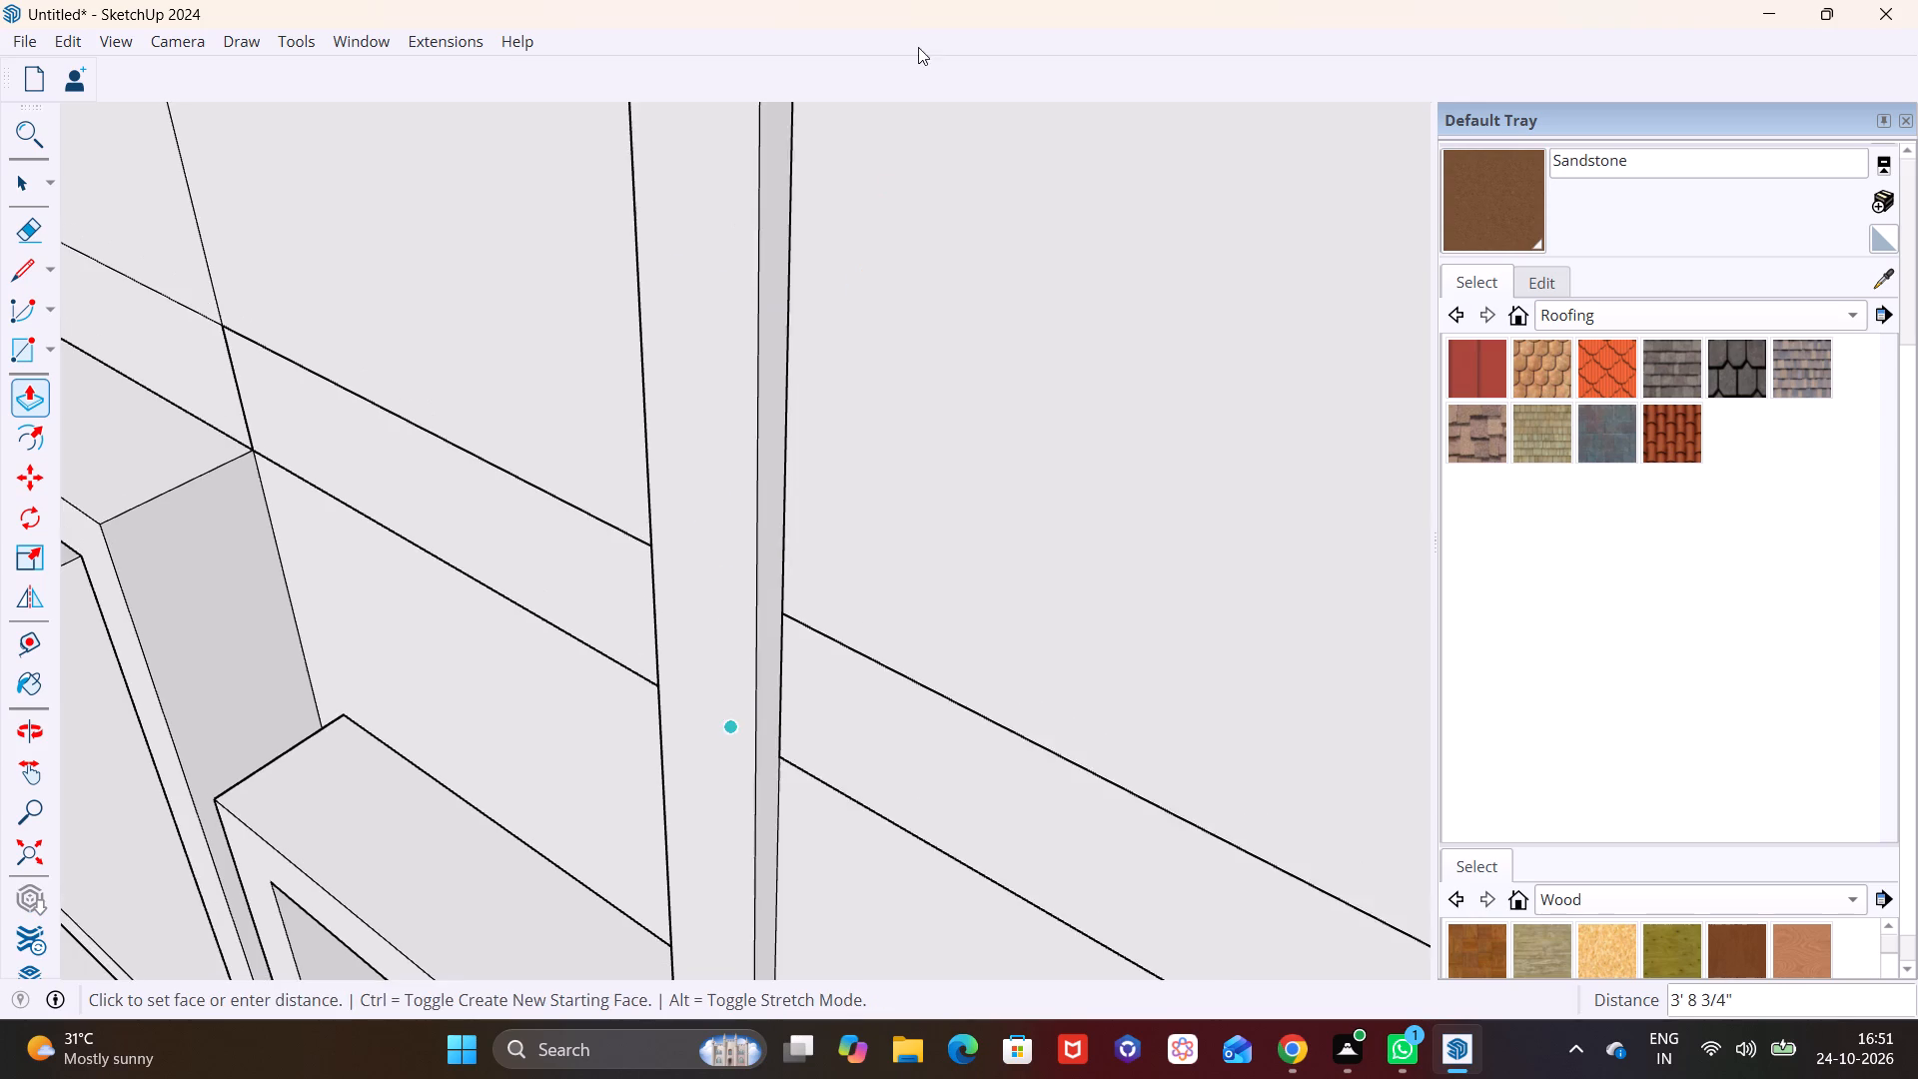
{"action": "scroll", "coordinate": [871, 183], "scroll_direction": "down", "scroll_amount": 5}
{"action": "middle_click_drag", "start_coordinate": [871, 190], "coordinate": [615, 960], "text": "shift"}
{"action": "left_click_drag", "start_coordinate": [525, 886], "coordinate": [605, 594]}
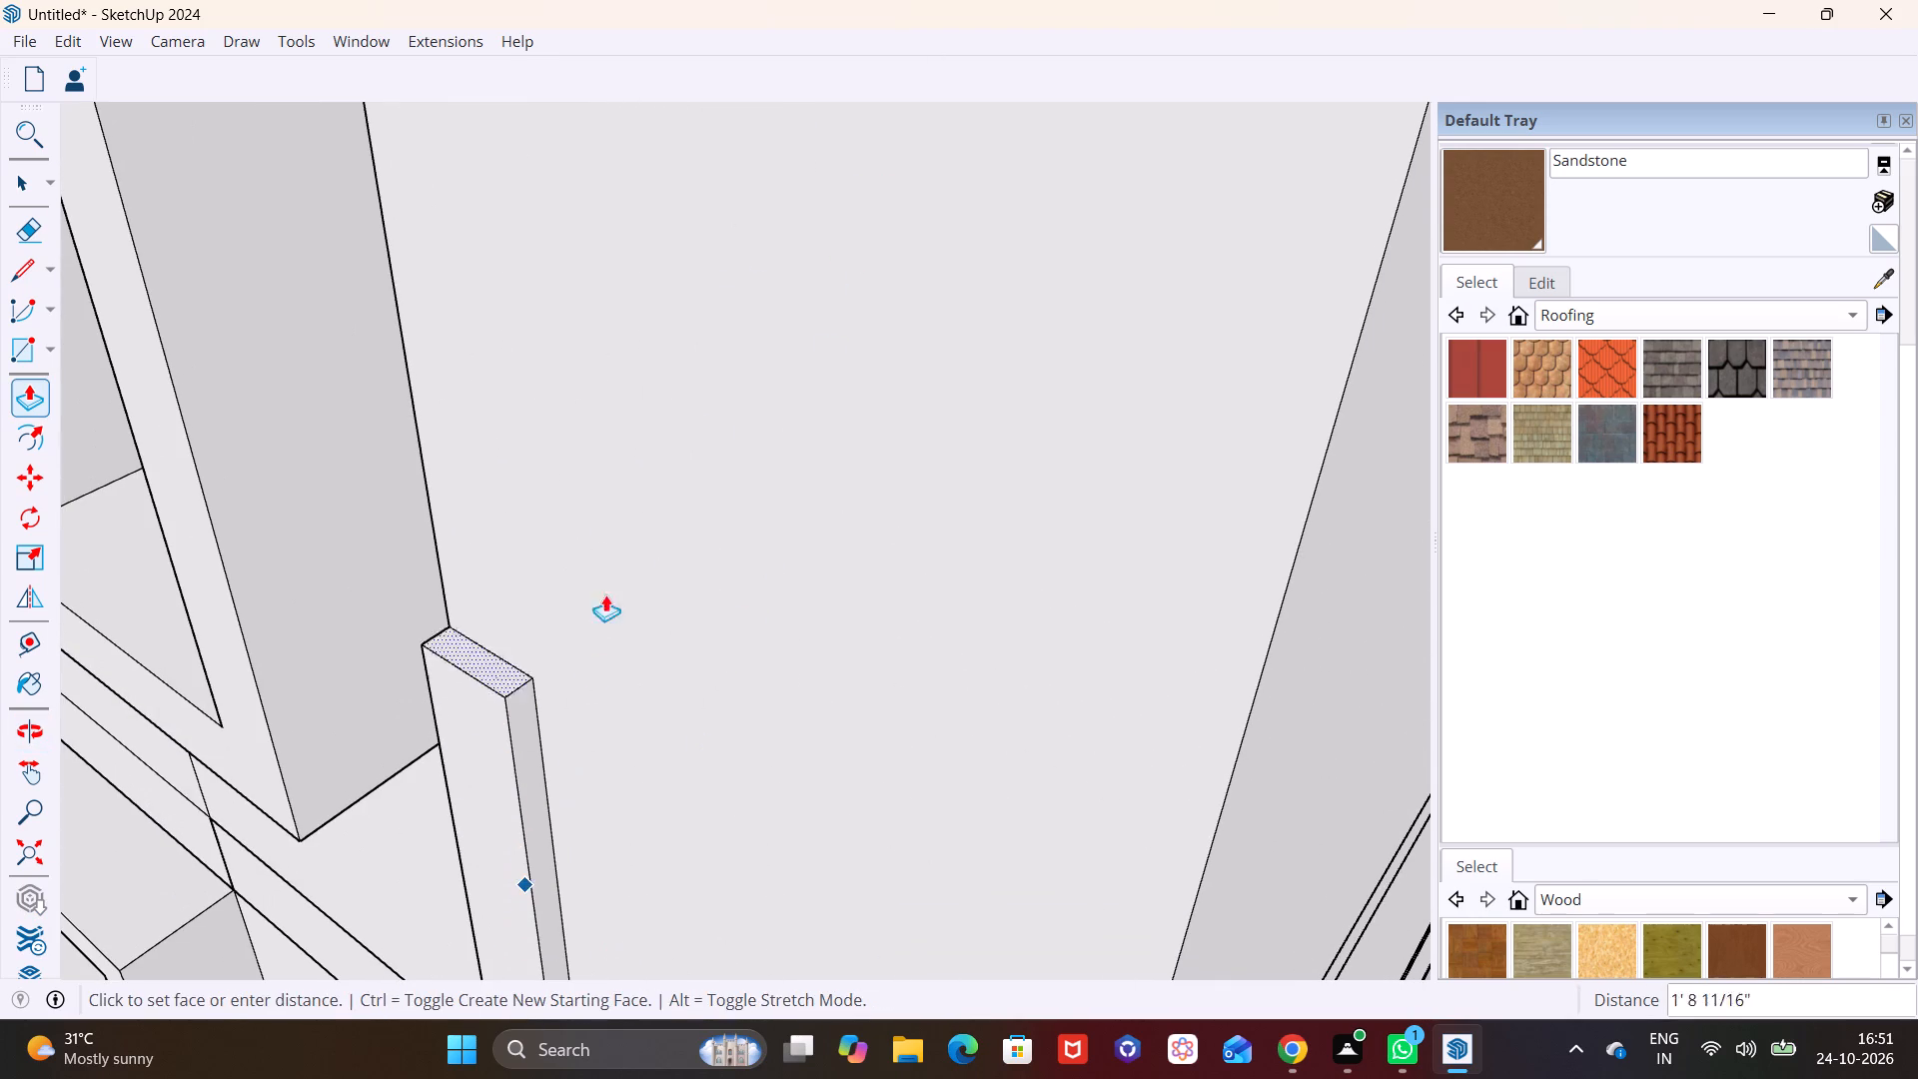
{"action": "left_click_drag", "start_coordinate": [605, 594], "coordinate": [706, 122]}
{"action": "scroll", "coordinate": [677, 340], "scroll_direction": "down", "scroll_amount": 2}
{"action": "middle_click_drag", "start_coordinate": [587, 340], "coordinate": [631, 1017], "text": "shift"}
{"action": "left_click_drag", "start_coordinate": [498, 848], "coordinate": [547, 636]}
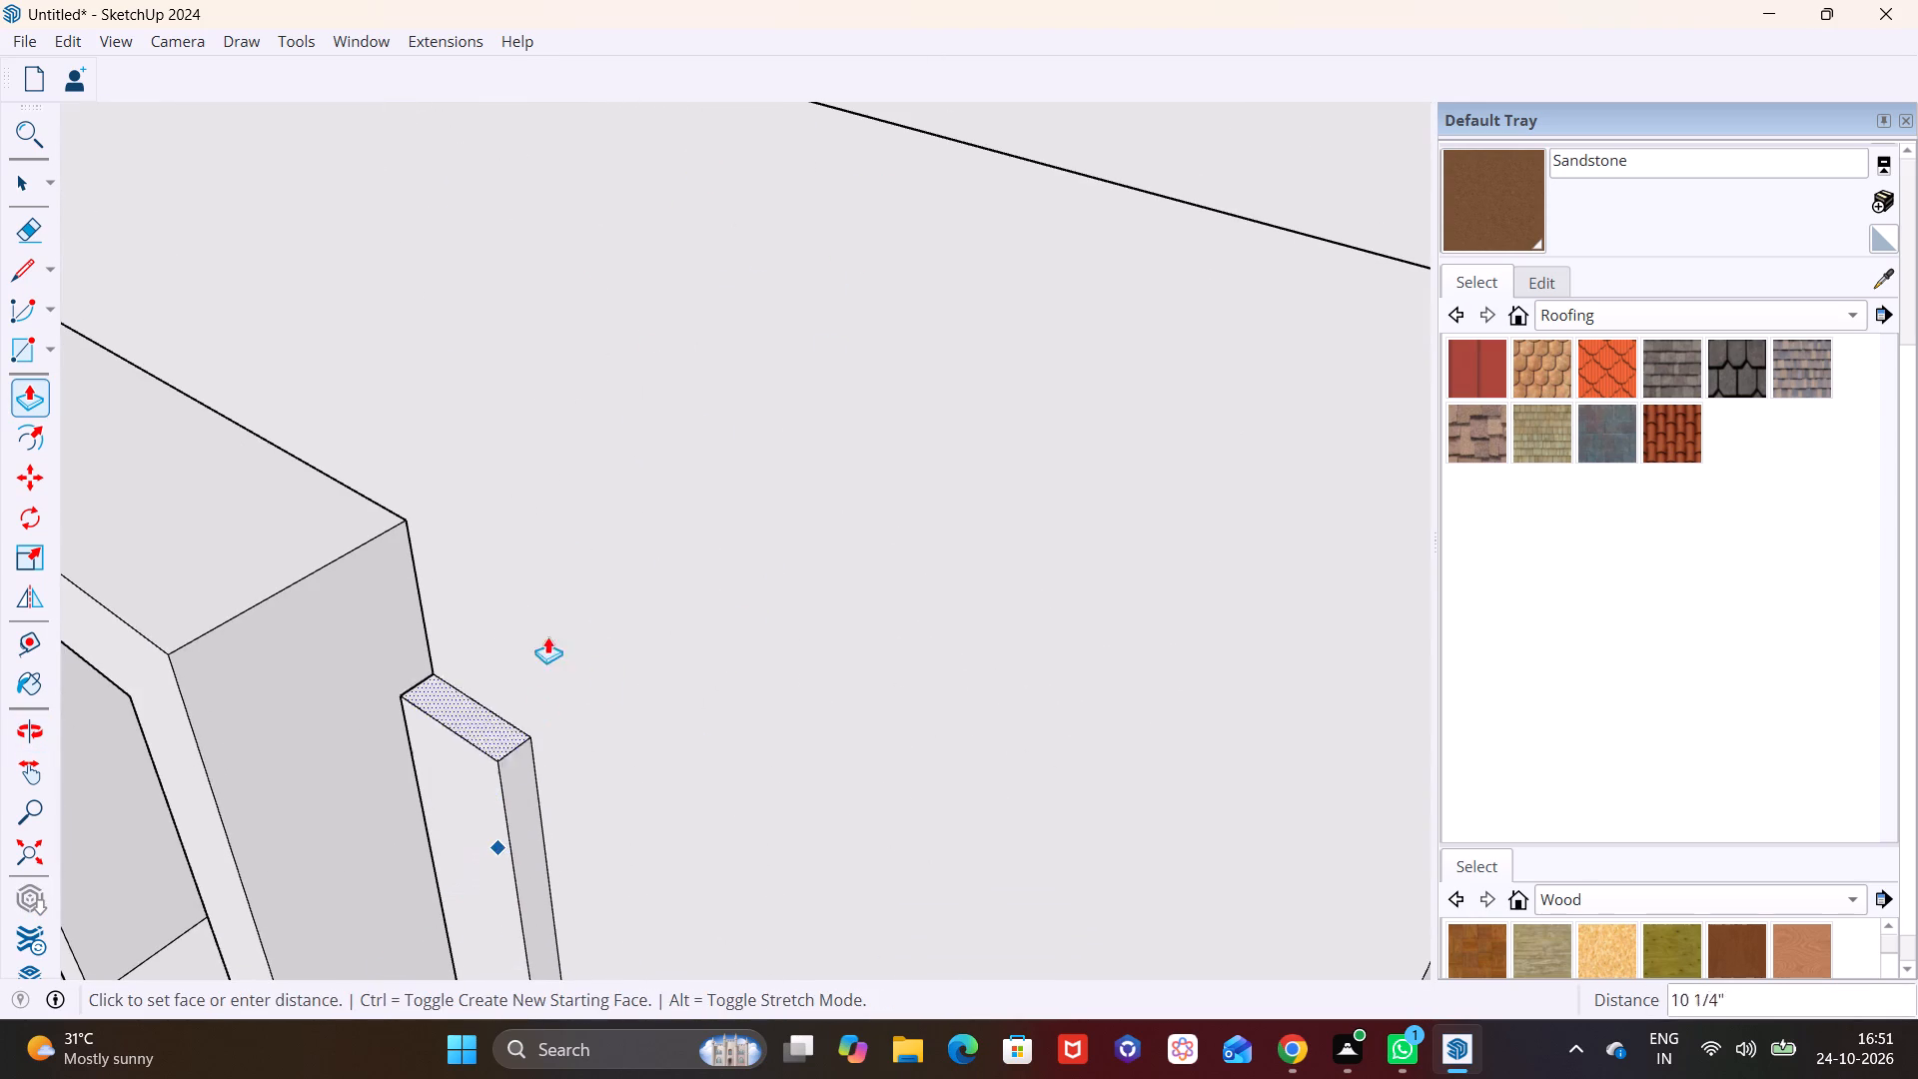
{"action": "left_click_drag", "start_coordinate": [547, 636], "coordinate": [680, 163]}
Push/Pull the vertical strip's top face upward past the double floor band and alongside the next floor's windows.
{"action": "middle_click_drag", "start_coordinate": [641, 367], "coordinate": [622, 1024], "text": "shift"}
{"action": "left_click_drag", "start_coordinate": [383, 810], "coordinate": [602, 261]}
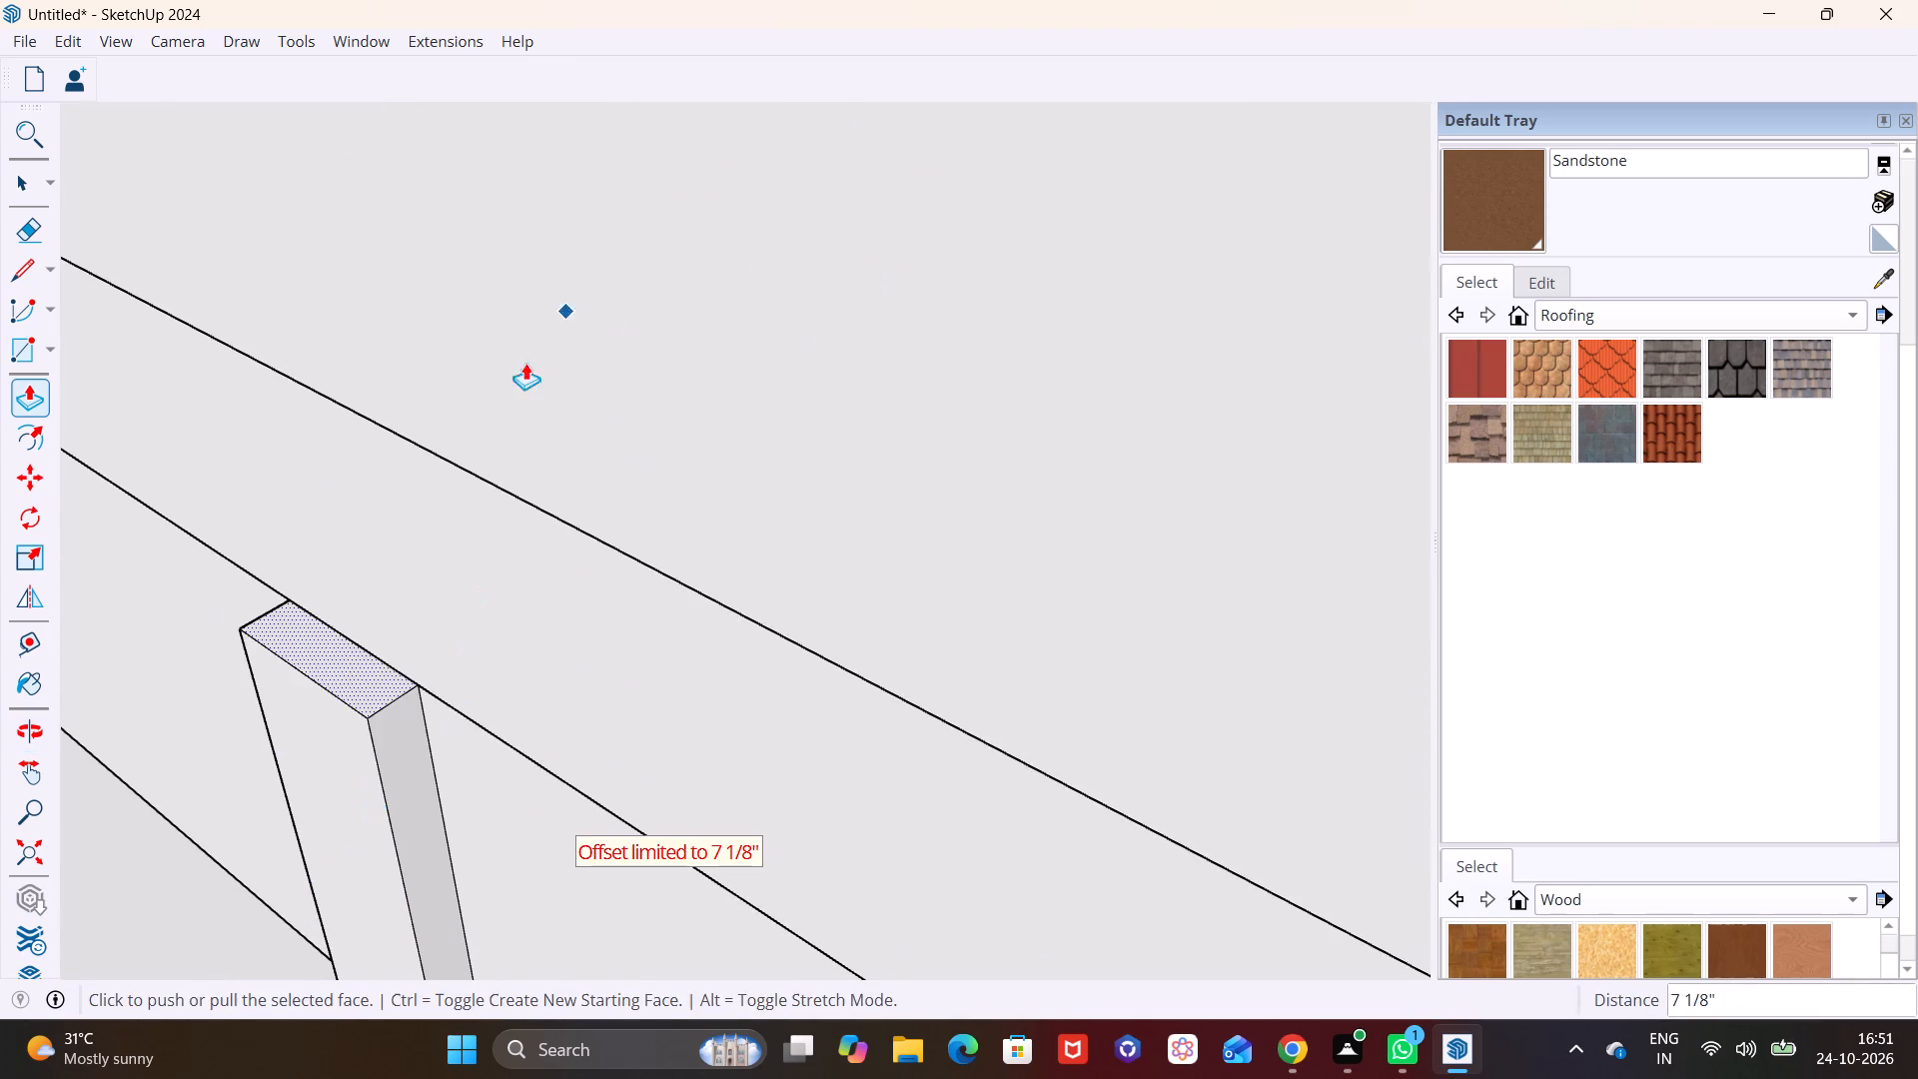
{"action": "middle_click_drag", "start_coordinate": [488, 434], "coordinate": [665, 772], "text": "shift"}
{"action": "left_click_drag", "start_coordinate": [506, 943], "coordinate": [718, 344]}
{"action": "scroll", "coordinate": [681, 357], "scroll_direction": "down", "scroll_amount": 4}
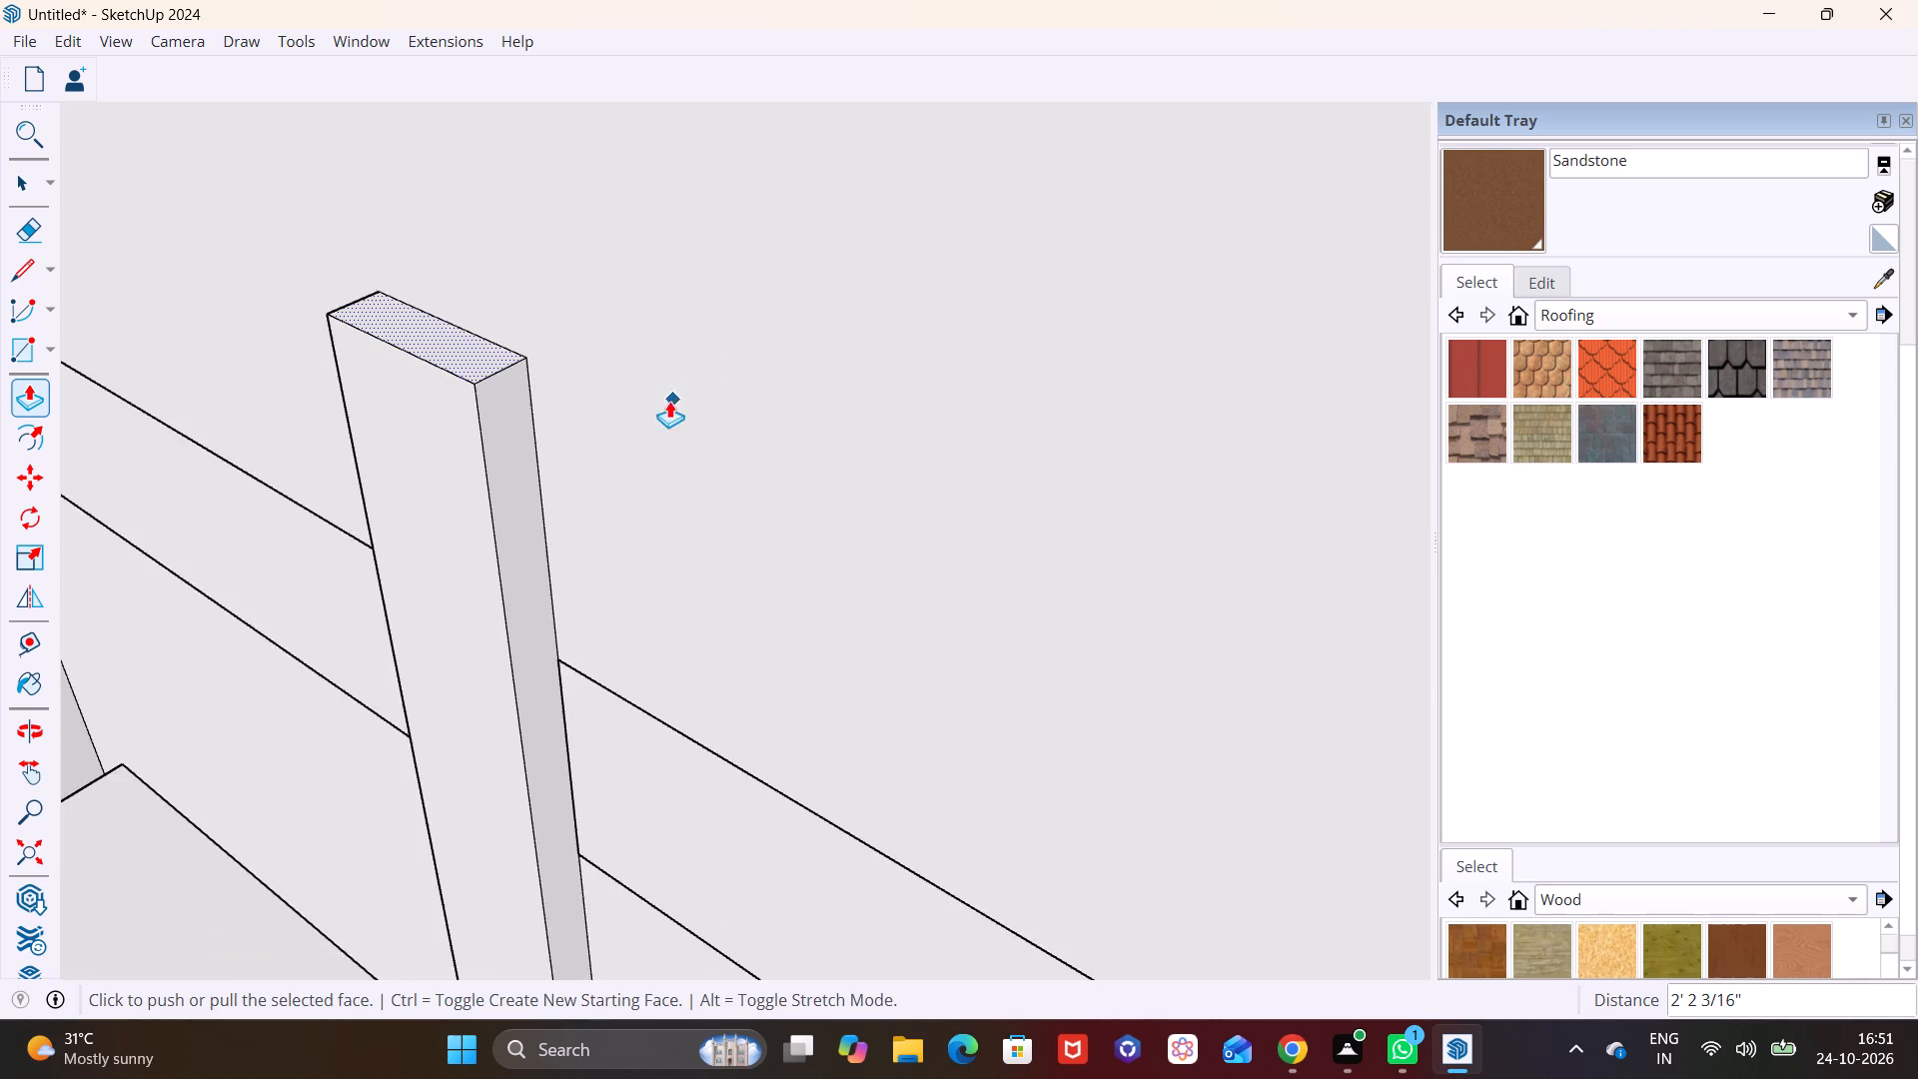
{"action": "scroll", "coordinate": [669, 401], "scroll_direction": "down", "scroll_amount": 11}
{"action": "middle_click_drag", "start_coordinate": [626, 405], "coordinate": [673, 756], "text": "shift"}
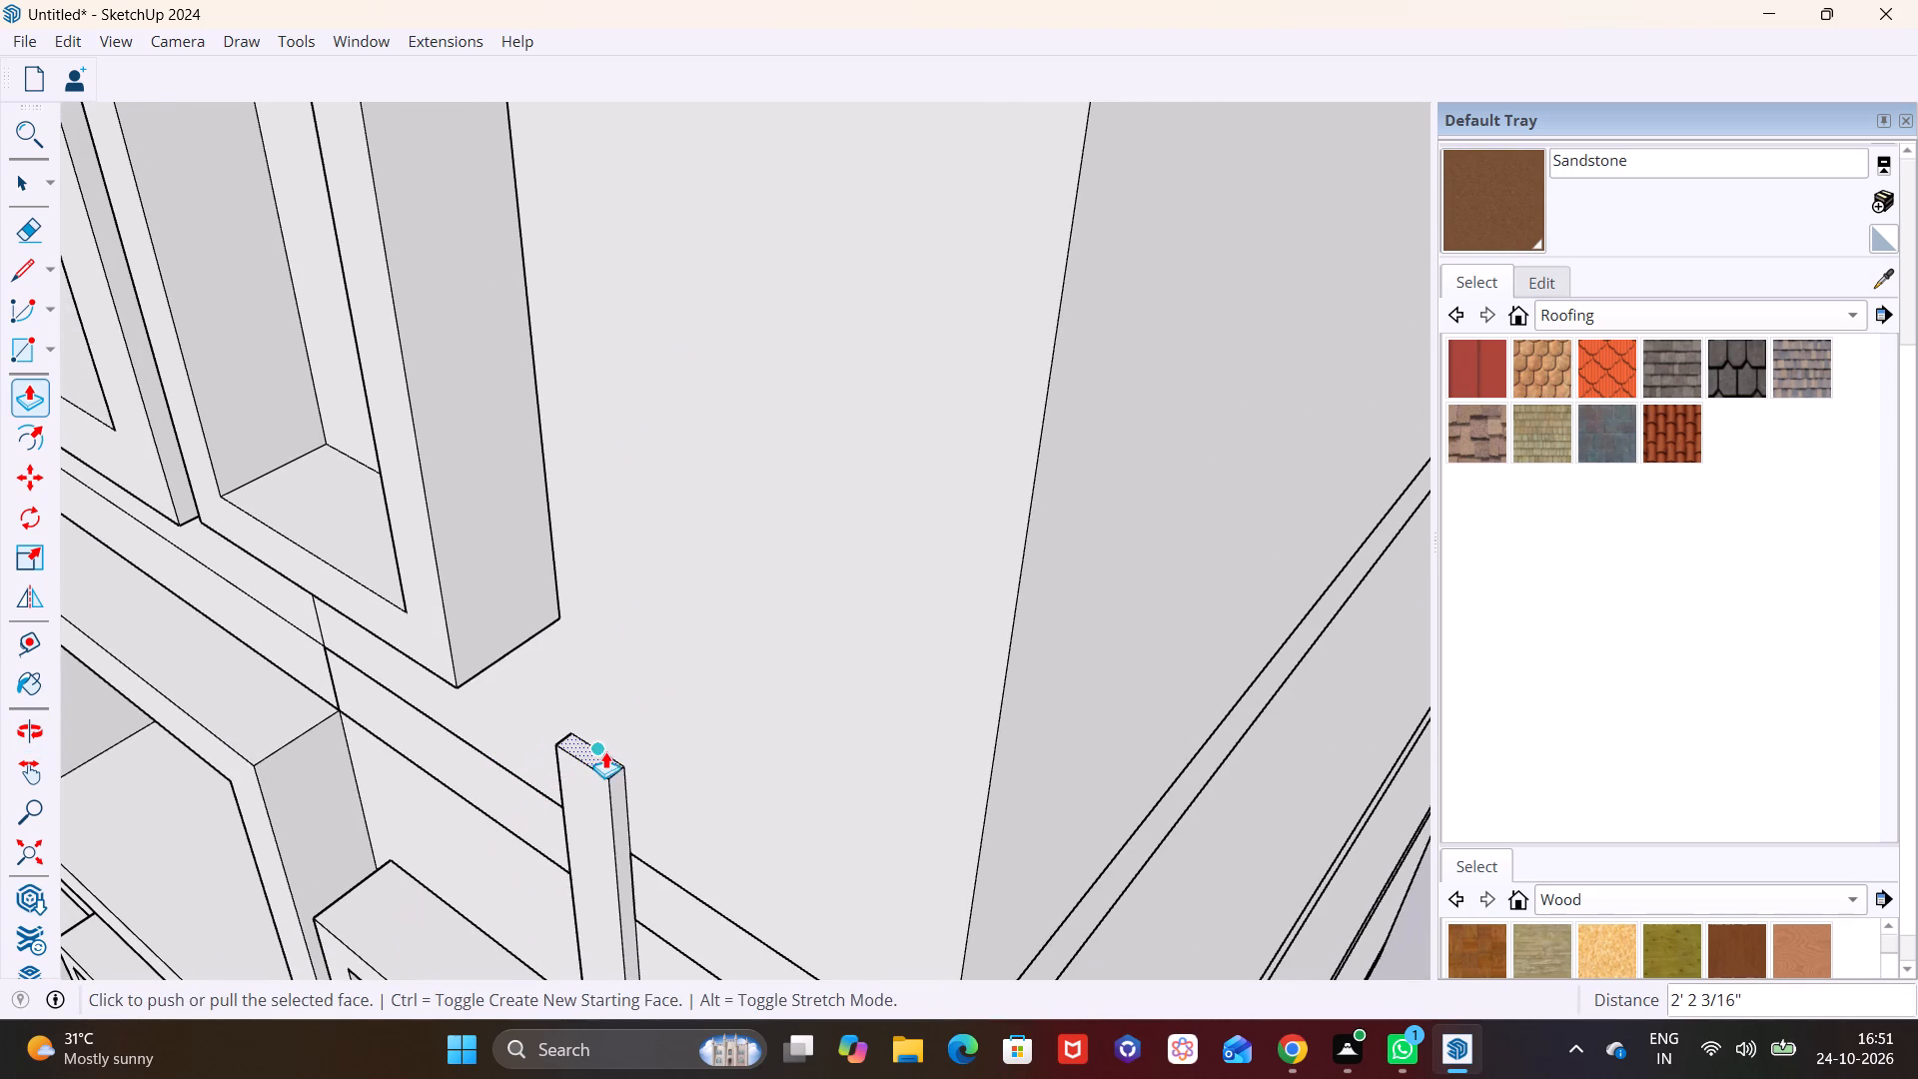
{"action": "left_click_drag", "start_coordinate": [606, 758], "coordinate": [630, 179]}
{"action": "scroll", "coordinate": [643, 288], "scroll_direction": "down", "scroll_amount": 6}
Push/Pull the strip's top face upward past the uppermost floor line until it meets the roof edge beside the corner pier.
{"action": "middle_click_drag", "start_coordinate": [672, 329], "coordinate": [606, 896], "text": "shift"}
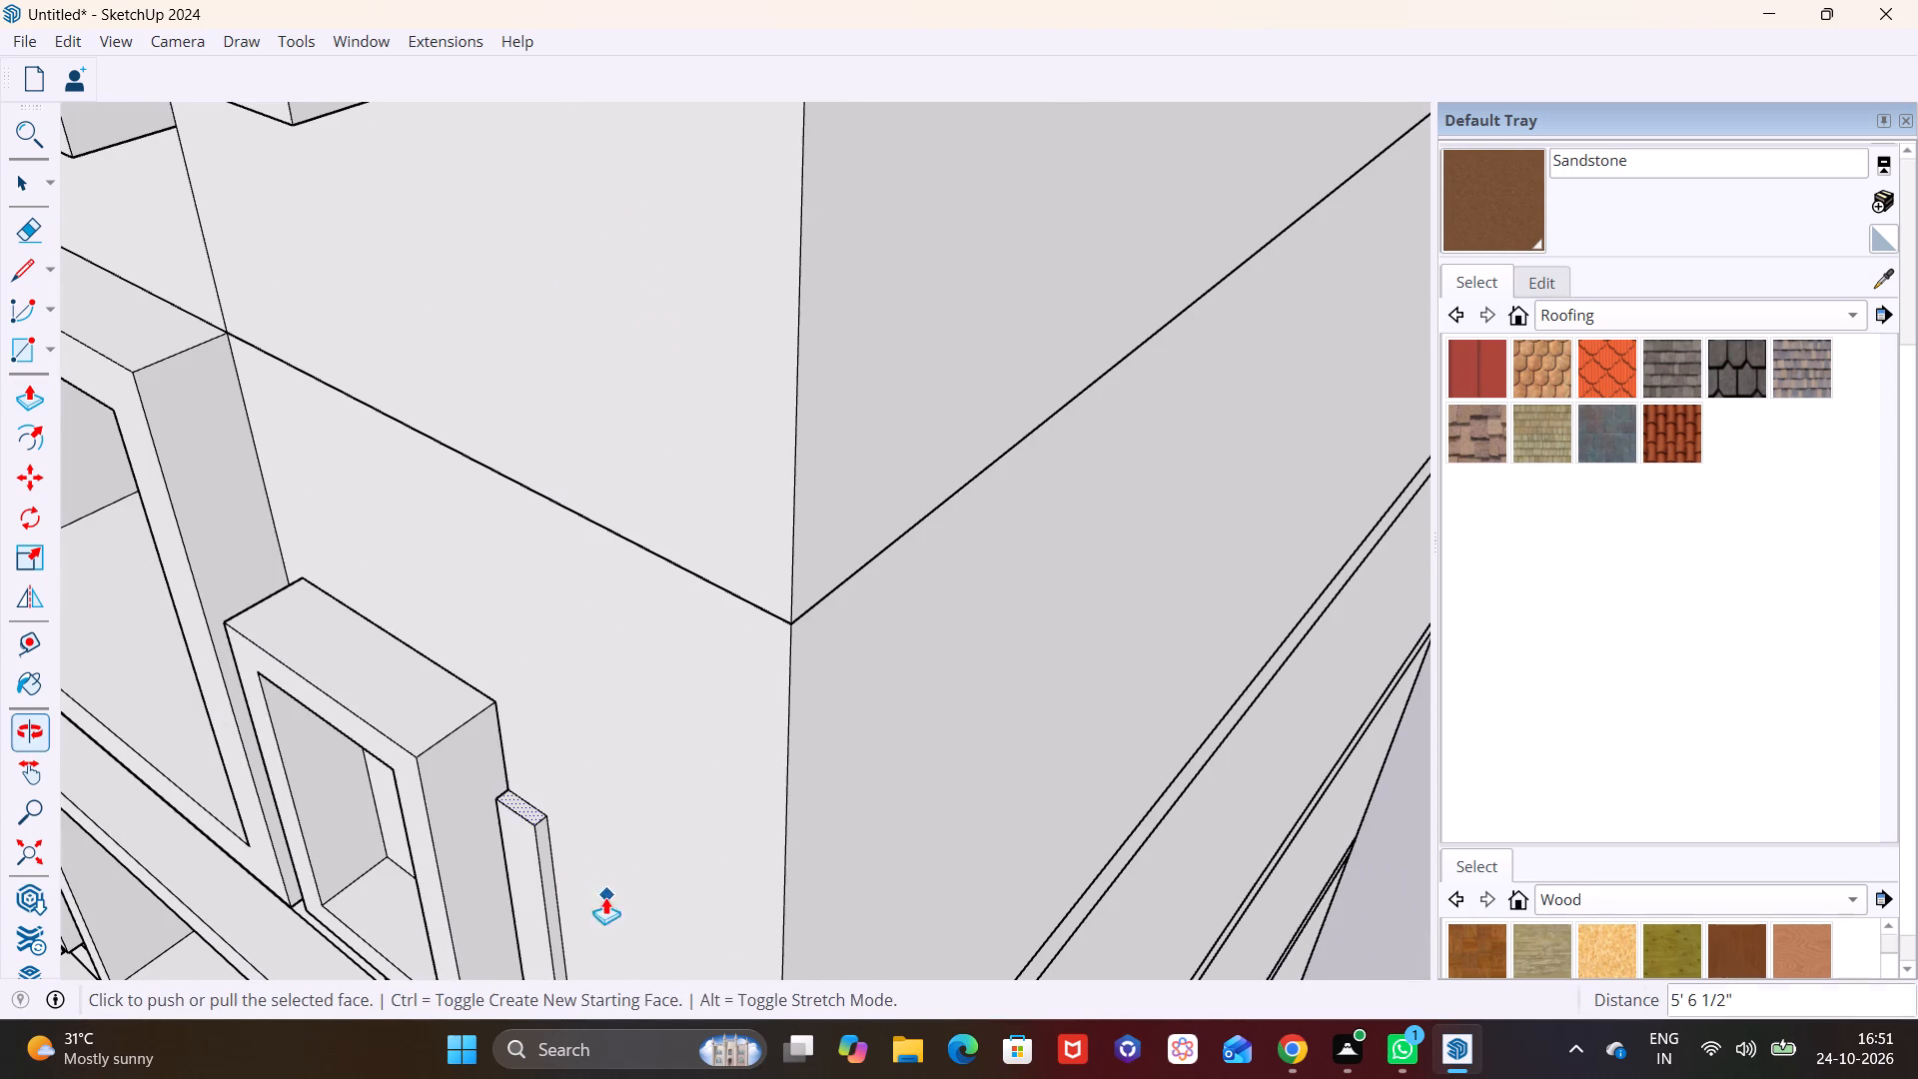
{"action": "left_click_drag", "start_coordinate": [533, 811], "coordinate": [566, 332]}
{"action": "middle_click_drag", "start_coordinate": [567, 331], "coordinate": [629, 670], "text": "shift"}
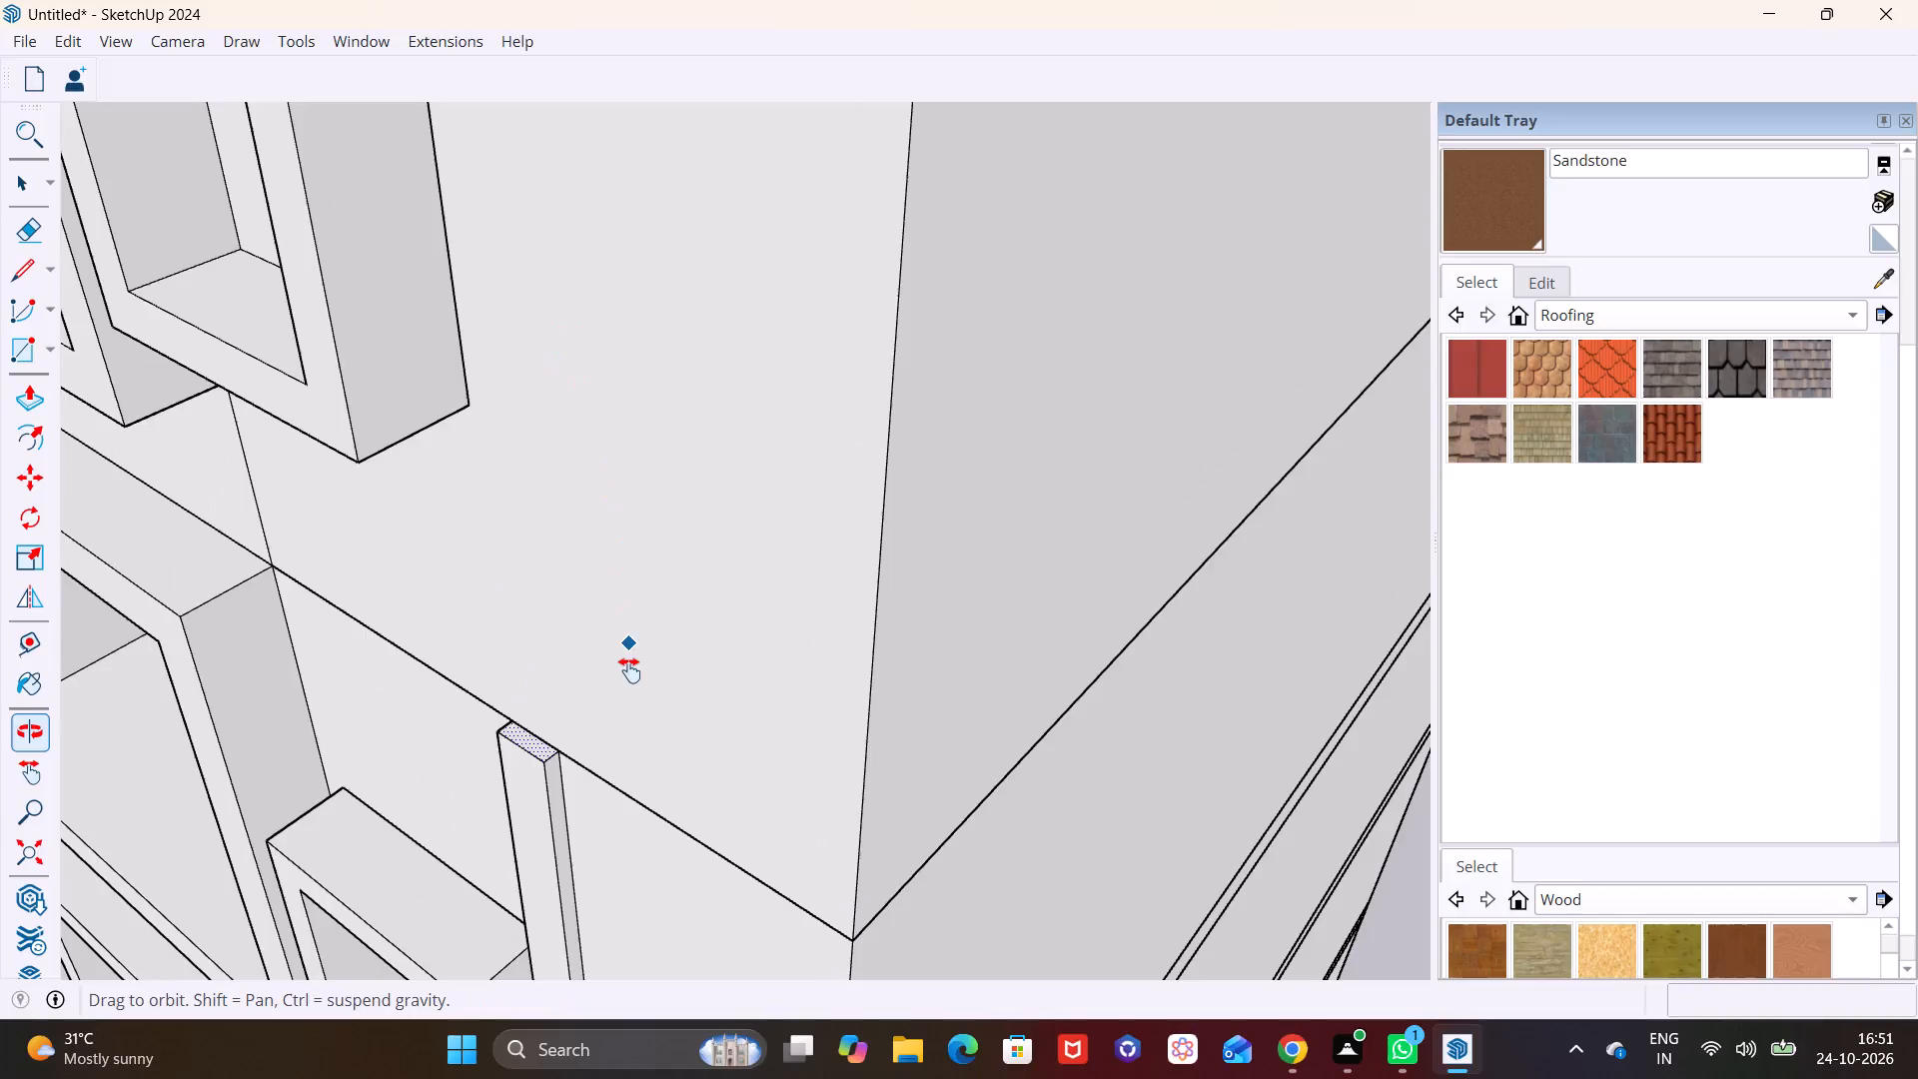
{"action": "middle_click_drag", "start_coordinate": [629, 670], "coordinate": [627, 697], "text": "shift"}
{"action": "left_click_drag", "start_coordinate": [538, 794], "coordinate": [633, 165]}
{"action": "scroll", "coordinate": [604, 259], "scroll_direction": "down", "scroll_amount": 3}
{"action": "middle_click_drag", "start_coordinate": [557, 335], "coordinate": [539, 787], "text": "shift"}
{"action": "left_click_drag", "start_coordinate": [483, 669], "coordinate": [526, 249]}
{"action": "middle_click_drag", "start_coordinate": [537, 284], "coordinate": [707, 804], "text": "shift"}
{"action": "scroll", "coordinate": [707, 804], "scroll_direction": "down", "scroll_amount": 1, "text": "shift"}
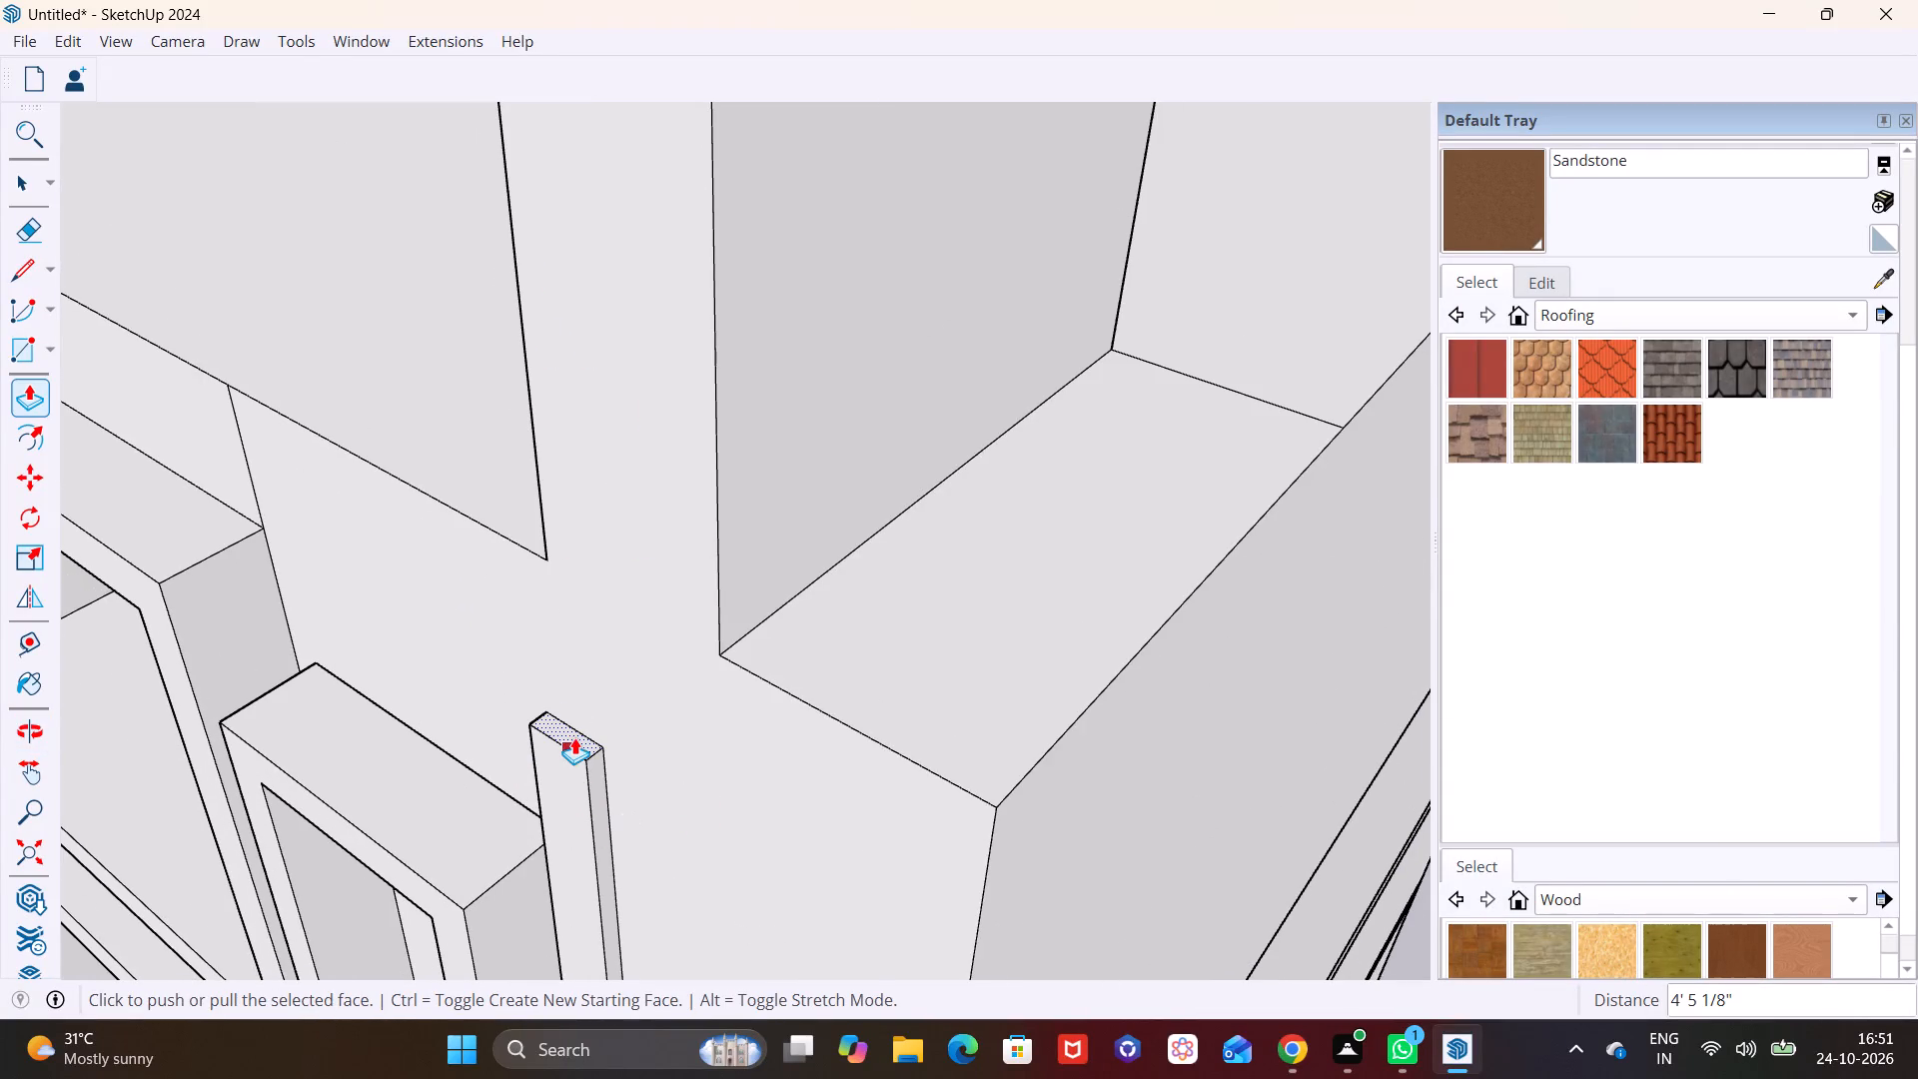
{"action": "left_click_drag", "start_coordinate": [574, 738], "coordinate": [591, 563]}
{"action": "left_click", "coordinate": [591, 563]}
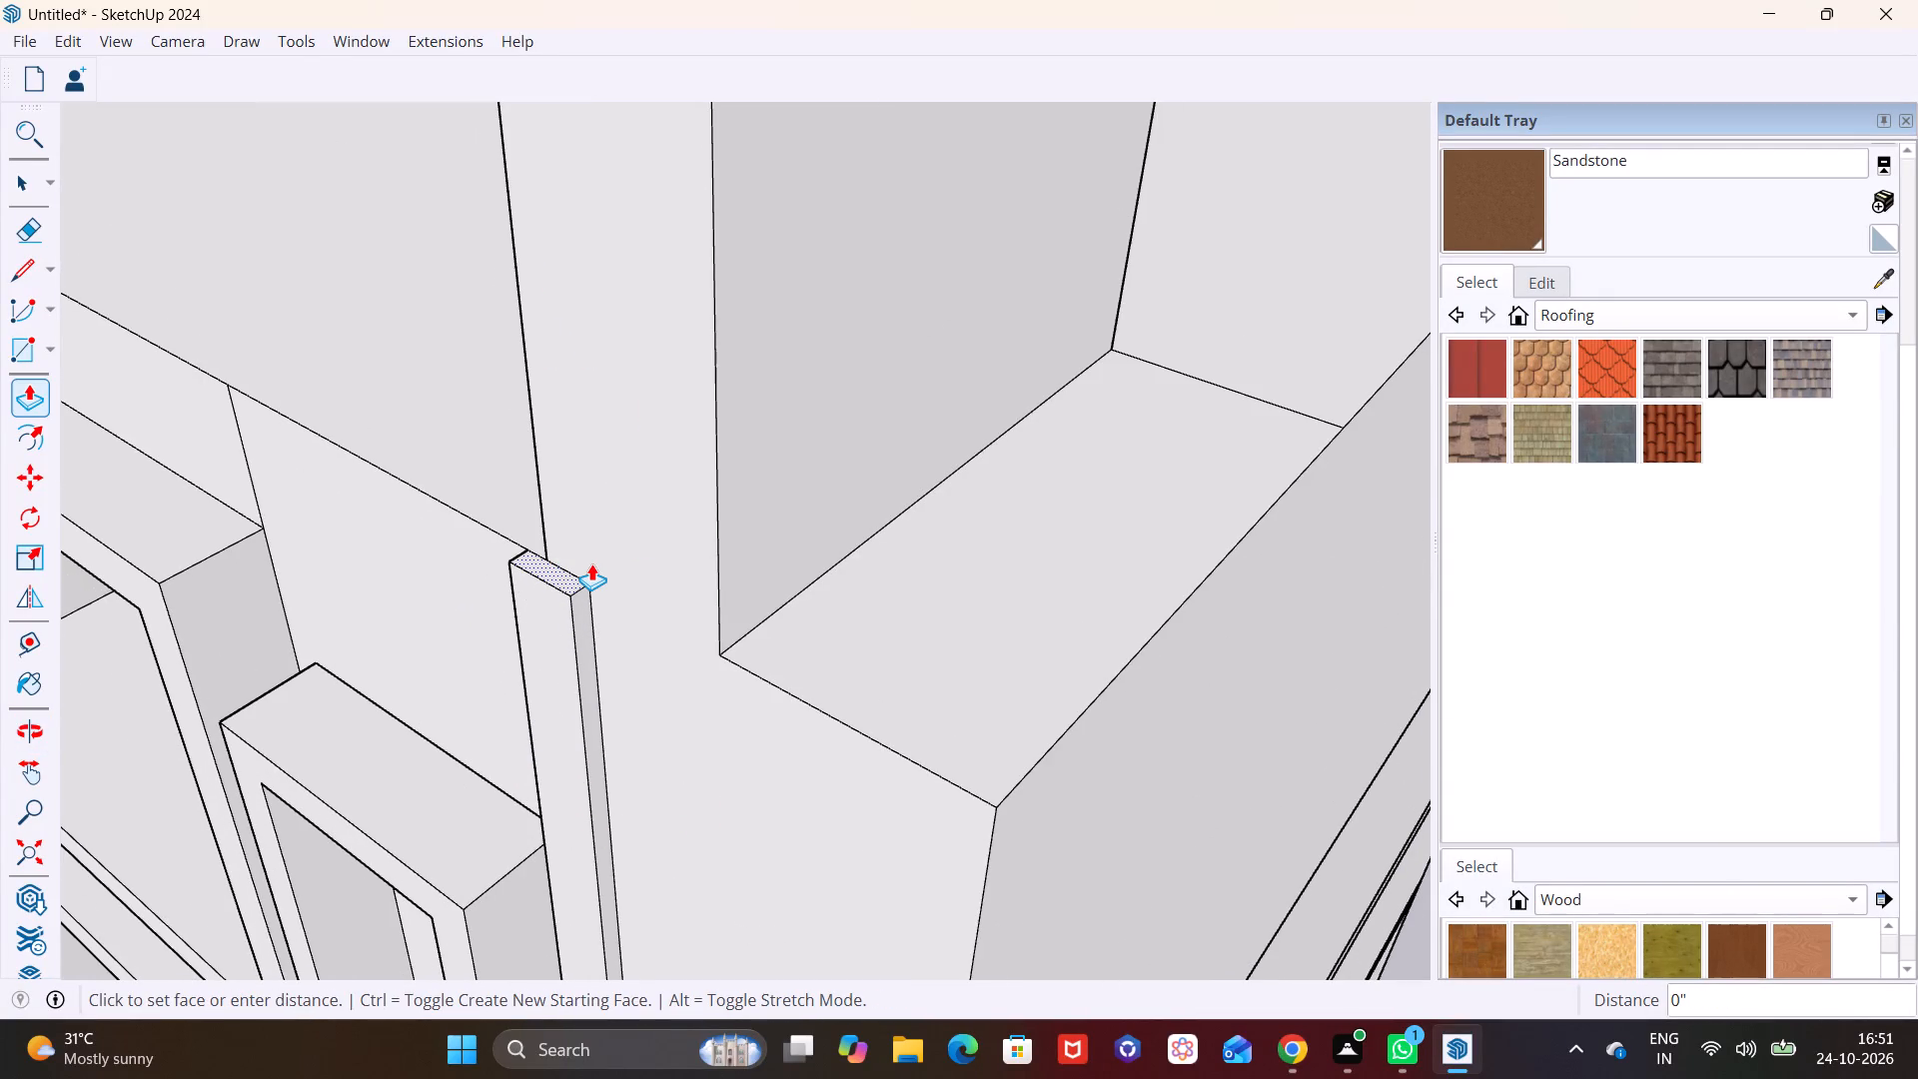
{"action": "key", "text": "space"}
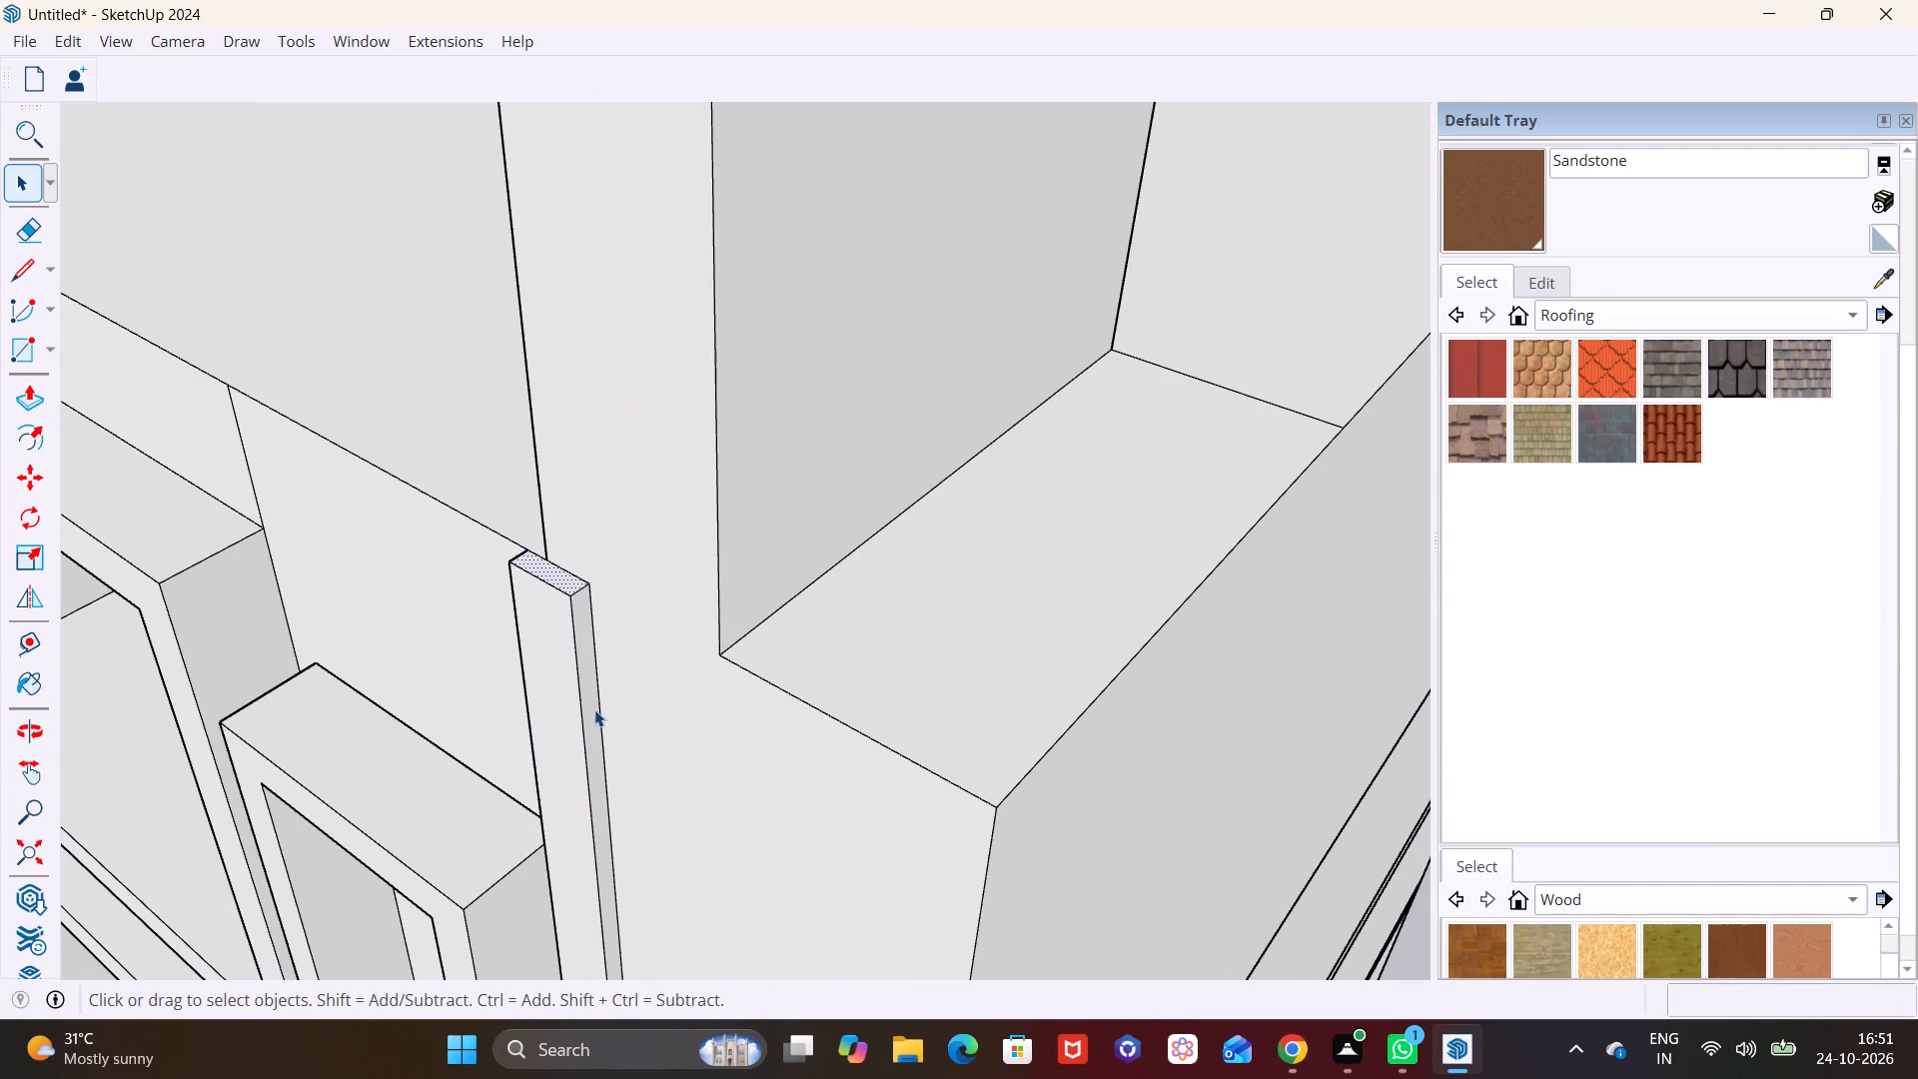
Push/Pull the vertical strip's side face inward to make the strip narrower.
{"action": "left_click", "coordinate": [595, 709]}
{"action": "scroll", "coordinate": [594, 690], "scroll_direction": "up", "scroll_amount": 4}
{"action": "middle_click_drag", "start_coordinate": [497, 696], "coordinate": [364, 628]}
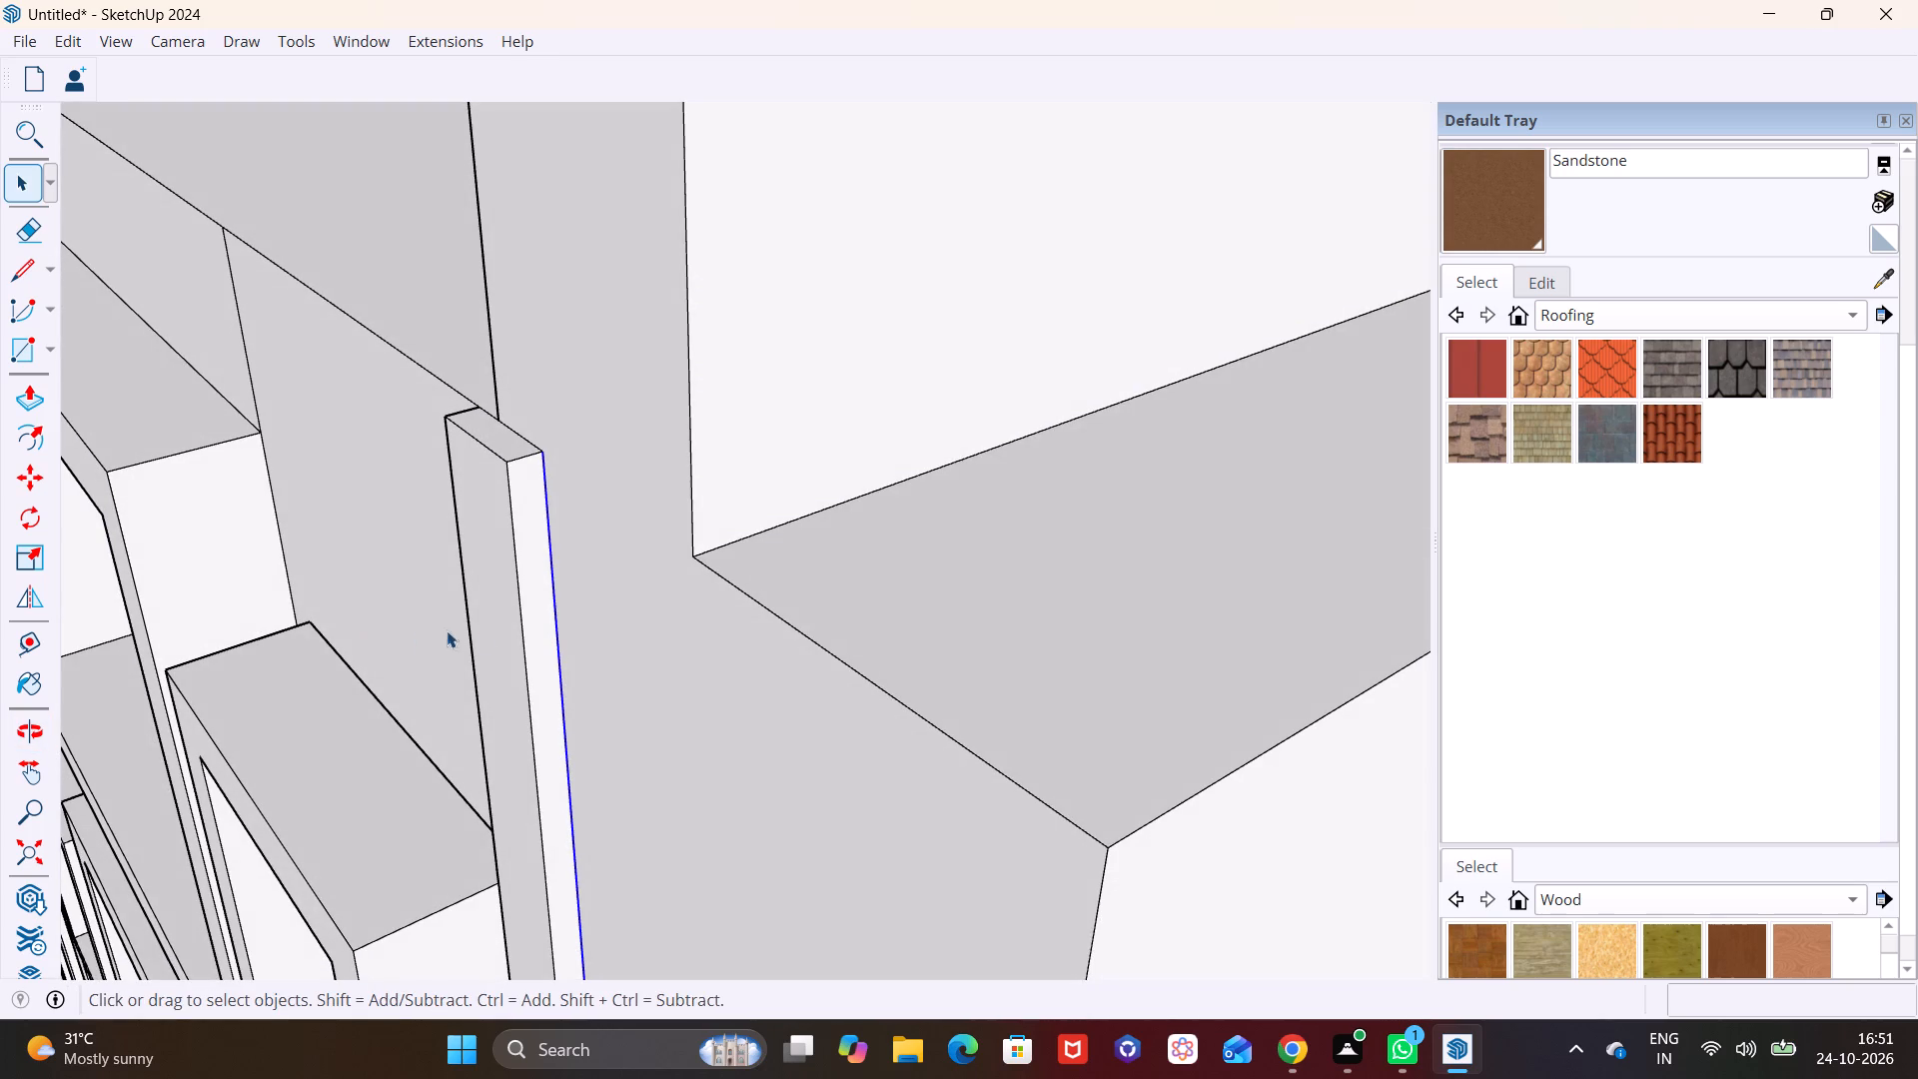
{"action": "left_click", "coordinate": [527, 633]}
{"action": "left_click", "coordinate": [42, 394]}
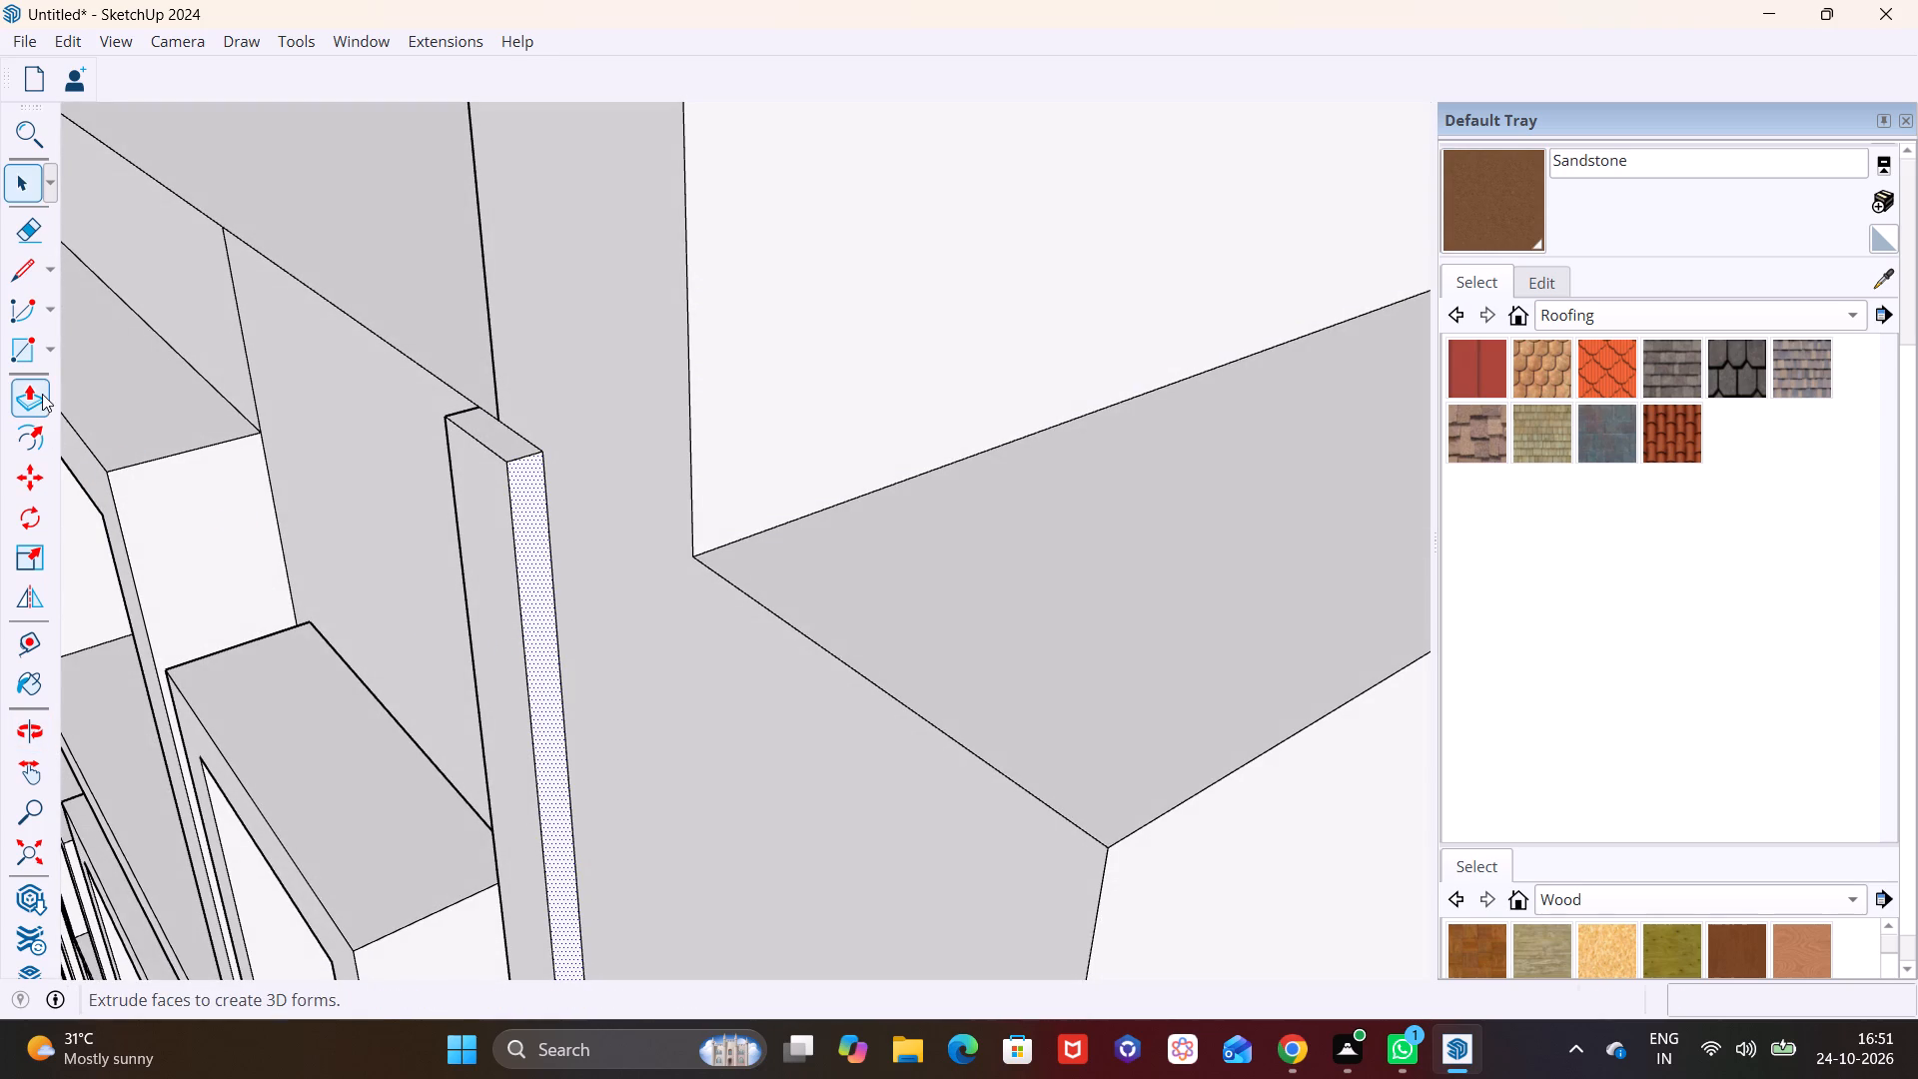
{"action": "left_click", "coordinate": [542, 674]}
{"action": "left_click", "coordinate": [505, 645]}
{"action": "key", "text": "space"}
{"action": "left_click", "coordinate": [664, 712]}
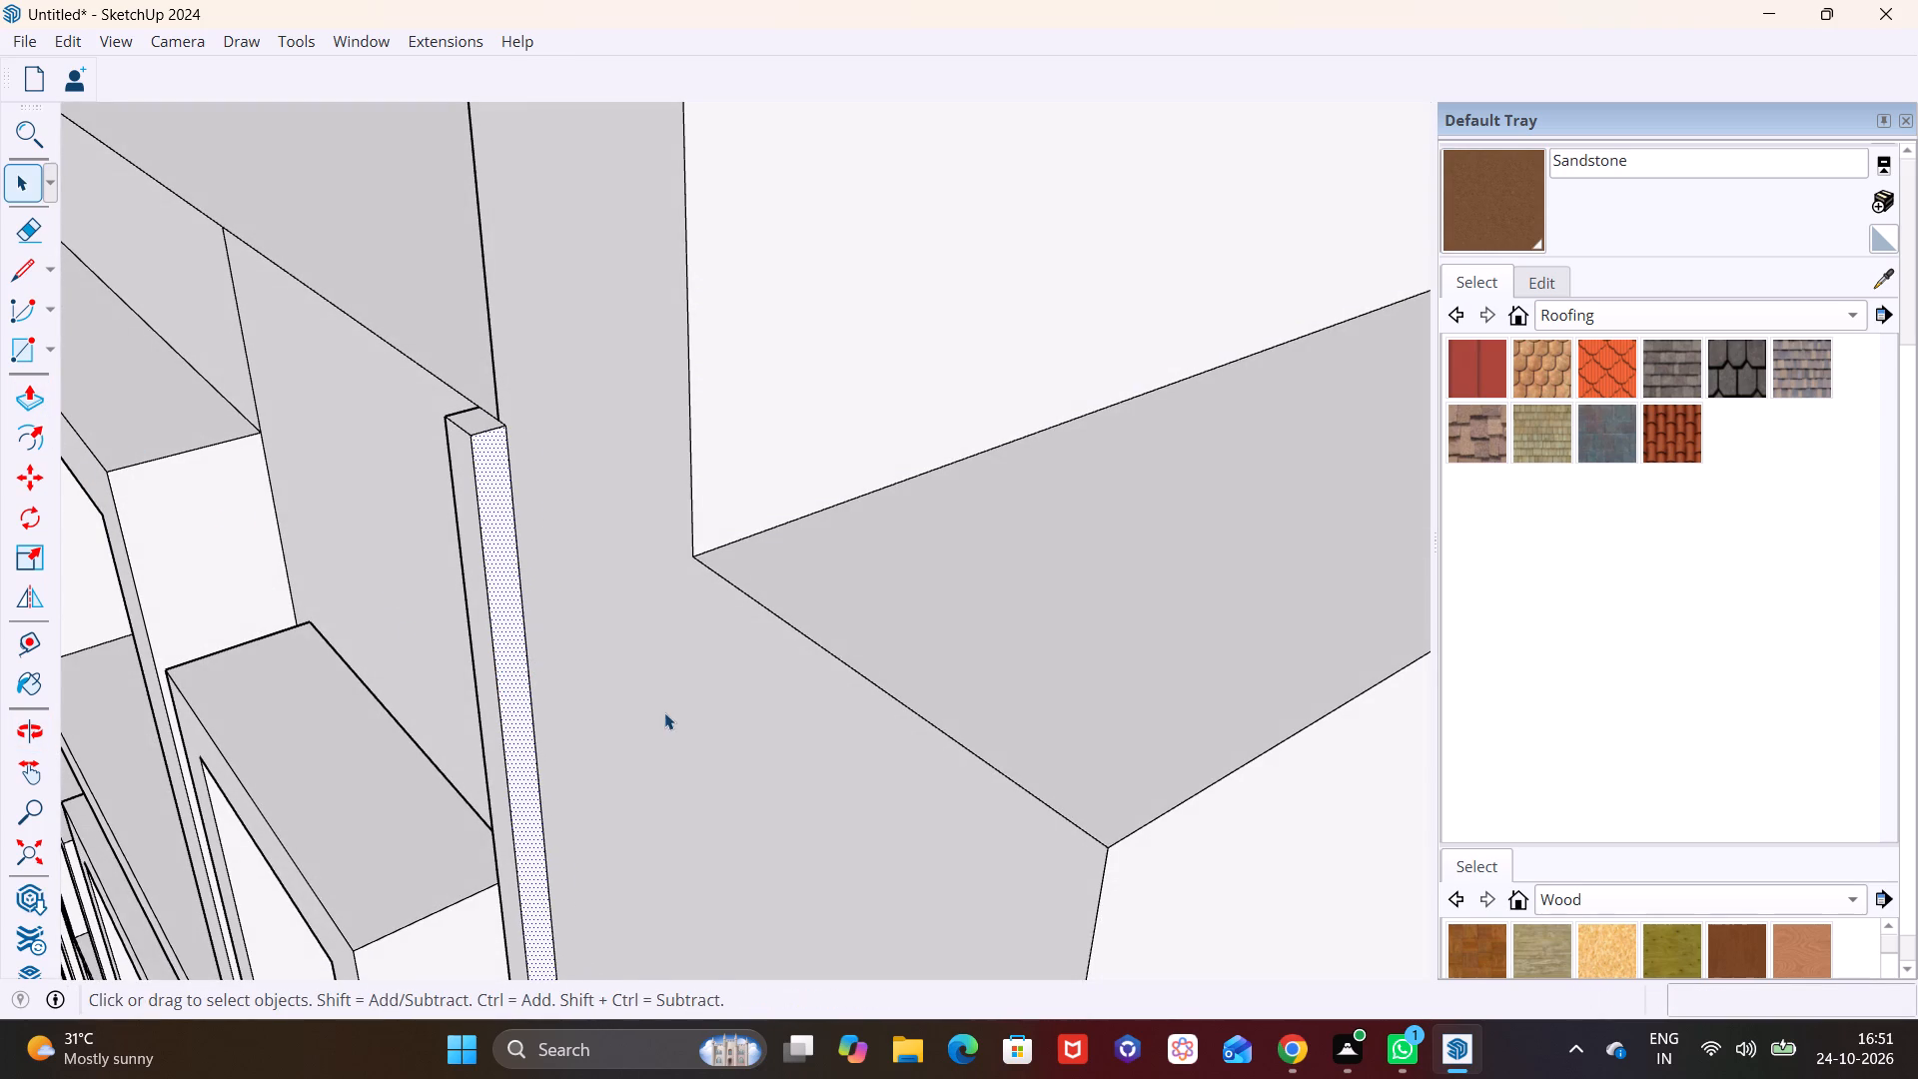
Examine the vertical strip along the facade from the upper floors down to the projecting slab.
{"action": "scroll", "coordinate": [664, 712], "scroll_direction": "down", "scroll_amount": 7}
{"action": "middle_click_drag", "start_coordinate": [610, 848], "coordinate": [976, 706]}
{"action": "scroll", "coordinate": [977, 697], "scroll_direction": "down", "scroll_amount": 8}
{"action": "middle_click_drag", "start_coordinate": [997, 758], "coordinate": [737, 266], "text": "shift"}
{"action": "scroll", "coordinate": [994, 712], "scroll_direction": "up", "scroll_amount": 1, "text": "shift"}
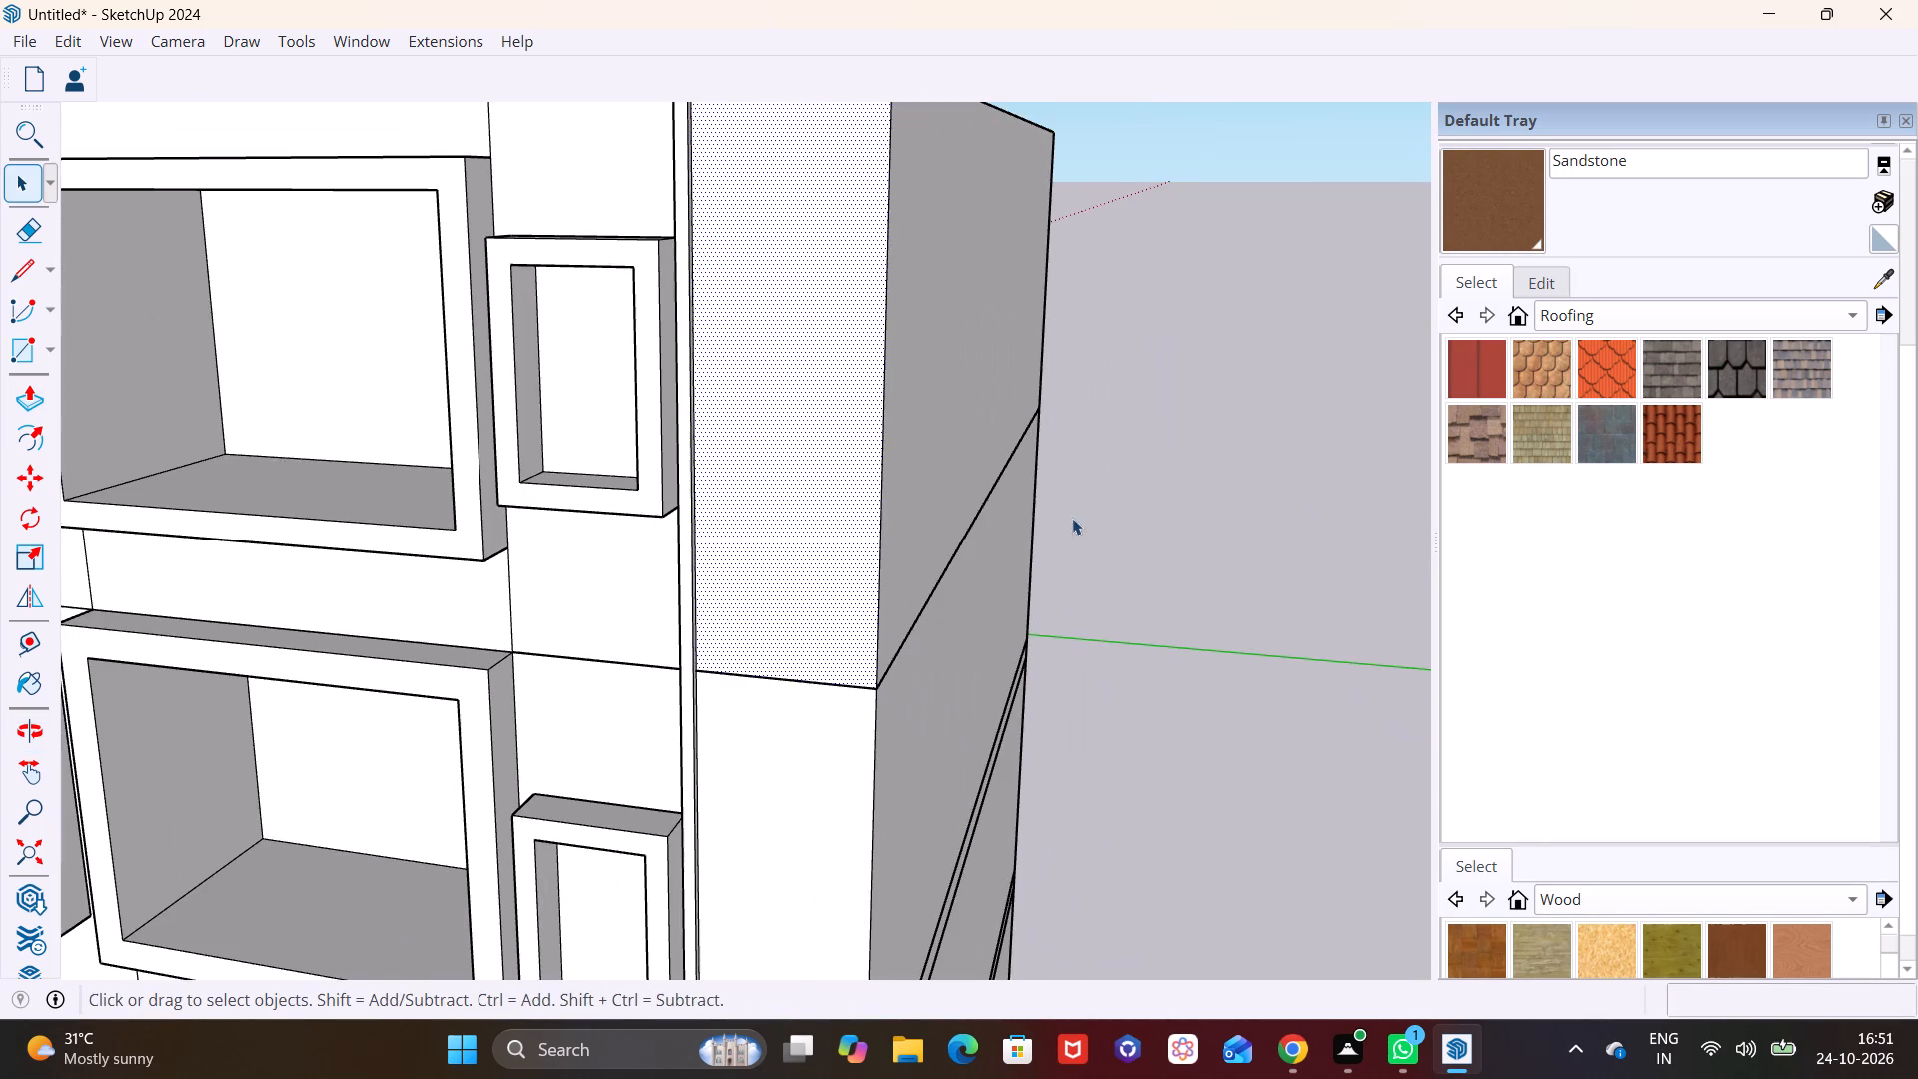
{"action": "left_click", "coordinate": [1114, 564]}
{"action": "middle_click_drag", "start_coordinate": [1026, 645], "coordinate": [1134, 401]}
{"action": "scroll", "coordinate": [897, 615], "scroll_direction": "down", "scroll_amount": 3}
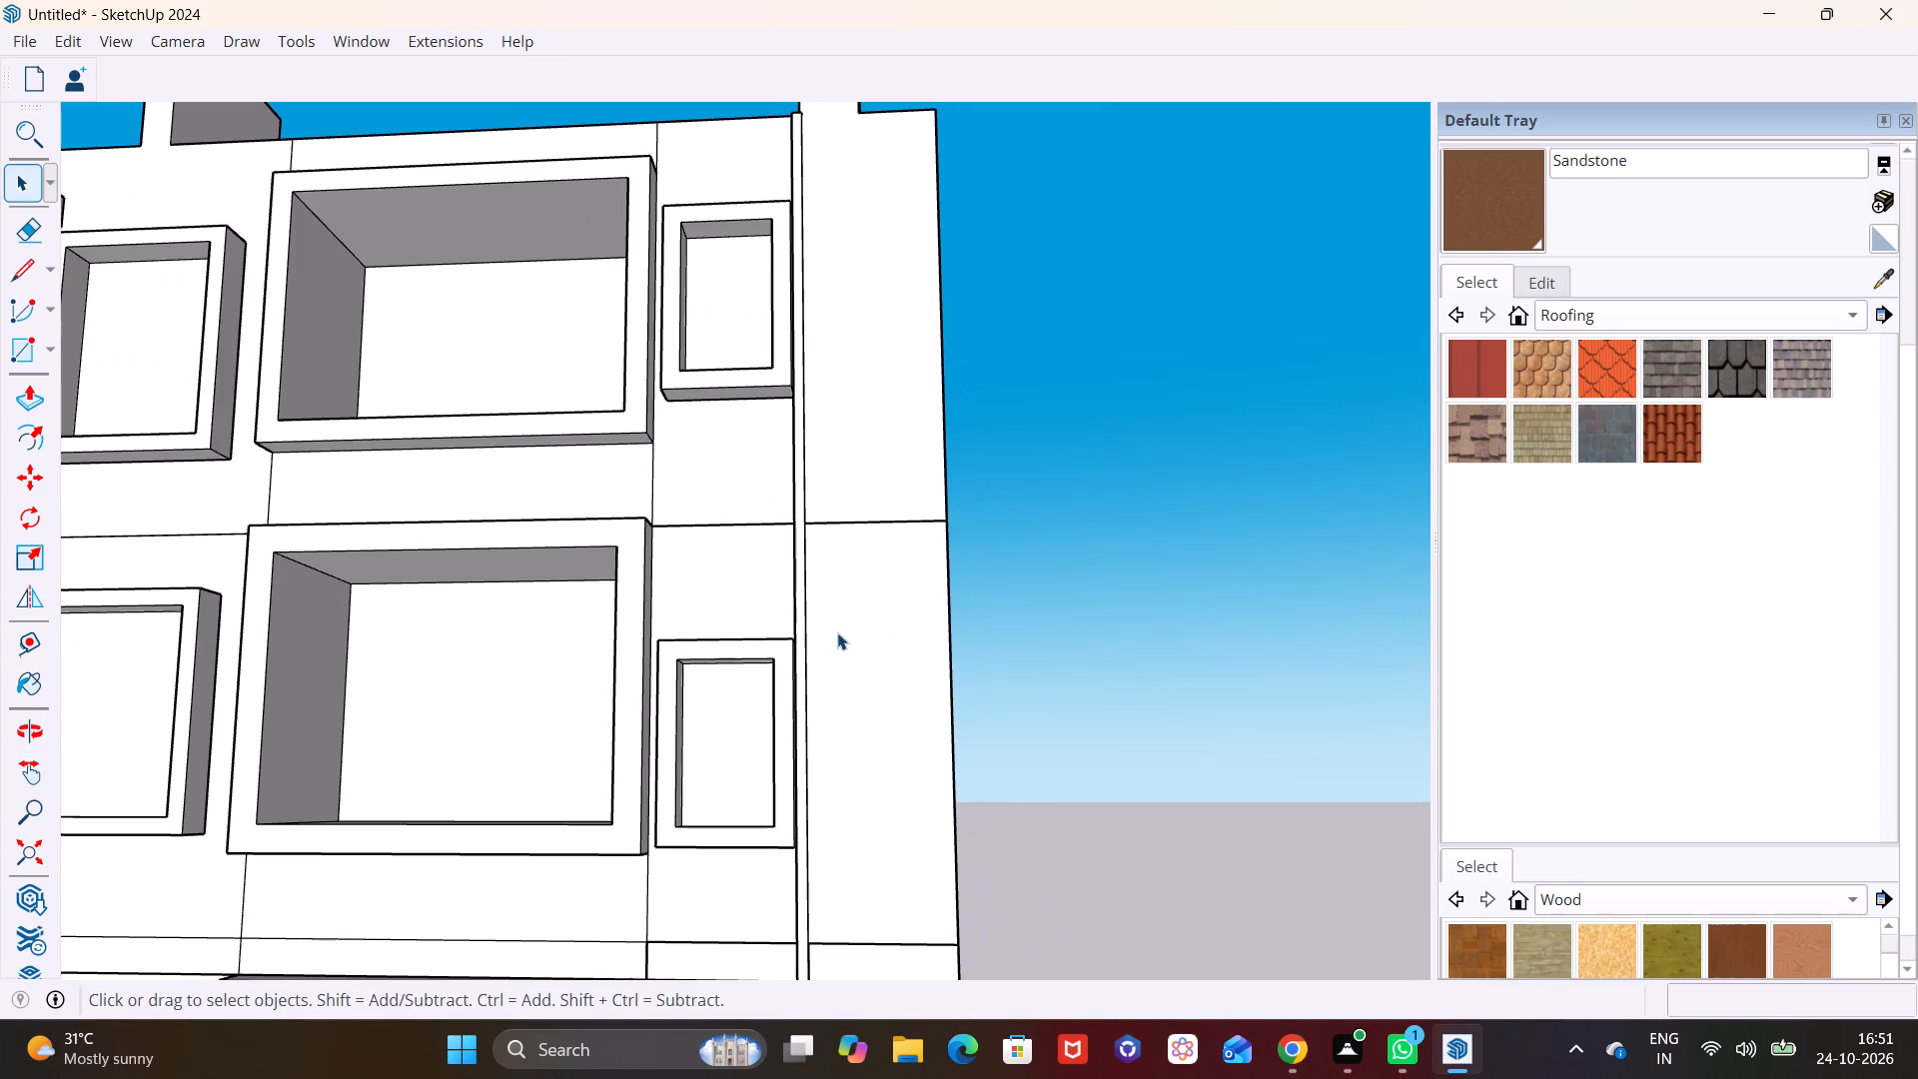
{"action": "middle_click_drag", "start_coordinate": [823, 644], "coordinate": [873, 756]}
{"action": "scroll", "coordinate": [912, 731], "scroll_direction": "down", "scroll_amount": 7}
{"action": "middle_click_drag", "start_coordinate": [923, 722], "coordinate": [750, 508], "text": "shift"}
{"action": "middle_click_drag", "start_coordinate": [715, 615], "coordinate": [696, 457], "text": "shift"}
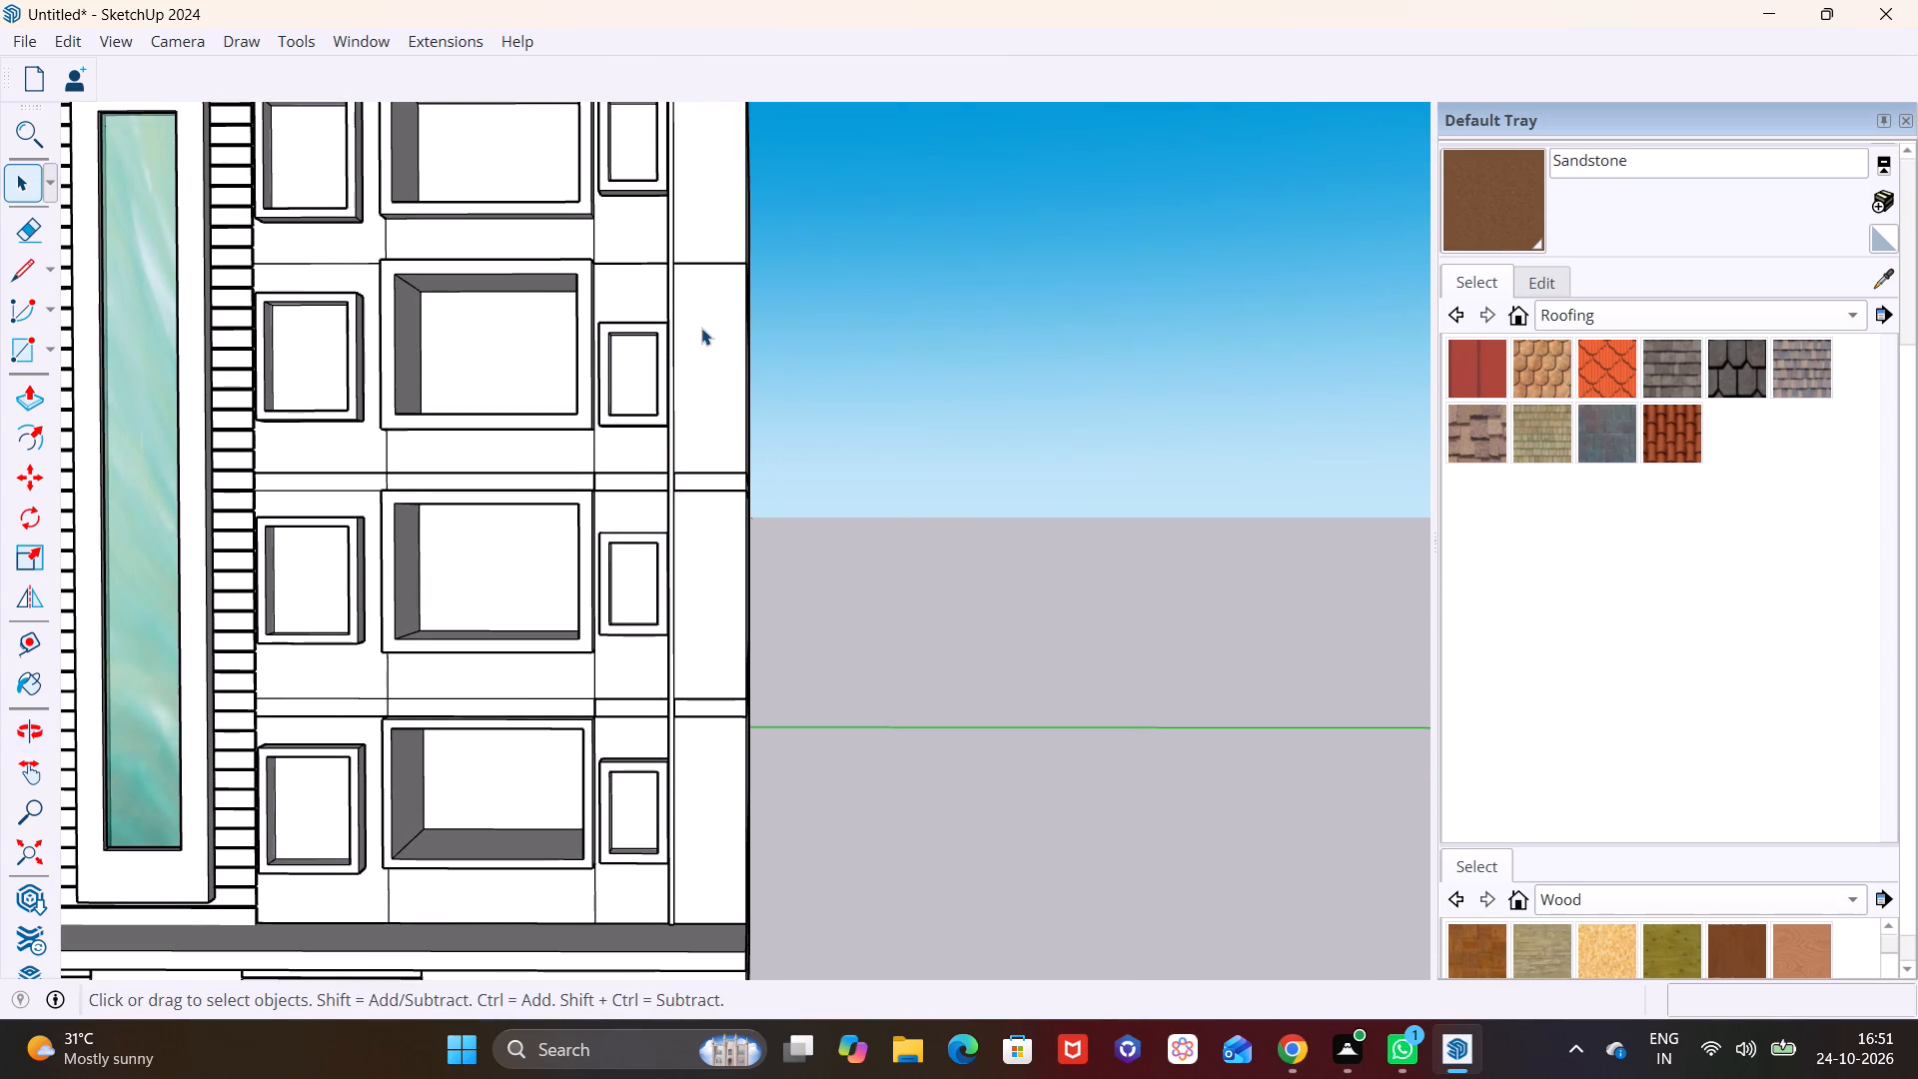
Draw a rectangle about 5 3/8" by 4' 9/16" along the wall's top edge, from the building corner to the vertical strip.
{"action": "middle_click_drag", "start_coordinate": [701, 327], "coordinate": [655, 497]}
{"action": "middle_click_drag", "start_coordinate": [666, 278], "coordinate": [639, 615], "text": "shift"}
{"action": "scroll", "coordinate": [615, 435], "scroll_direction": "up", "scroll_amount": 9}
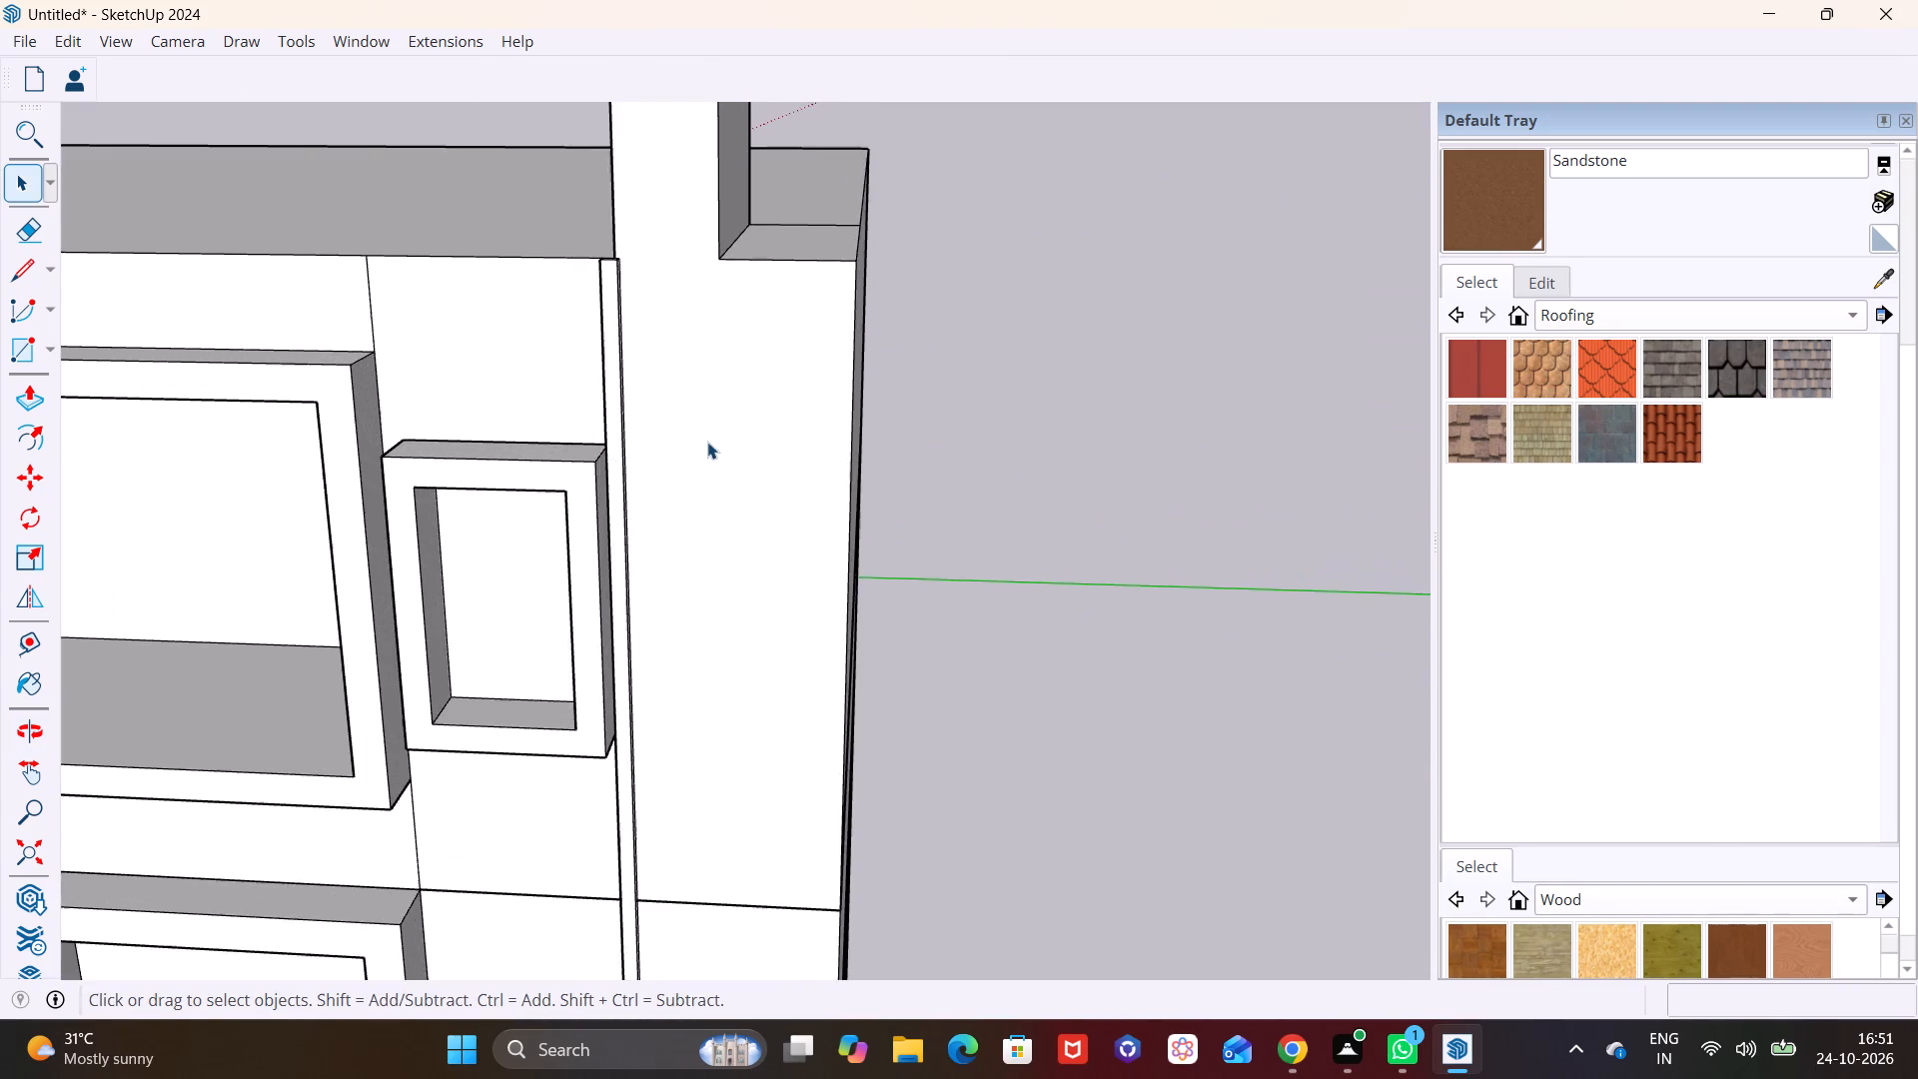
{"action": "scroll", "coordinate": [707, 442], "scroll_direction": "up", "scroll_amount": 1}
{"action": "middle_click_drag", "start_coordinate": [718, 442], "coordinate": [545, 442]}
{"action": "middle_click_drag", "start_coordinate": [653, 420], "coordinate": [541, 601], "text": "shift"}
{"action": "scroll", "coordinate": [563, 508], "scroll_direction": "up", "scroll_amount": 2}
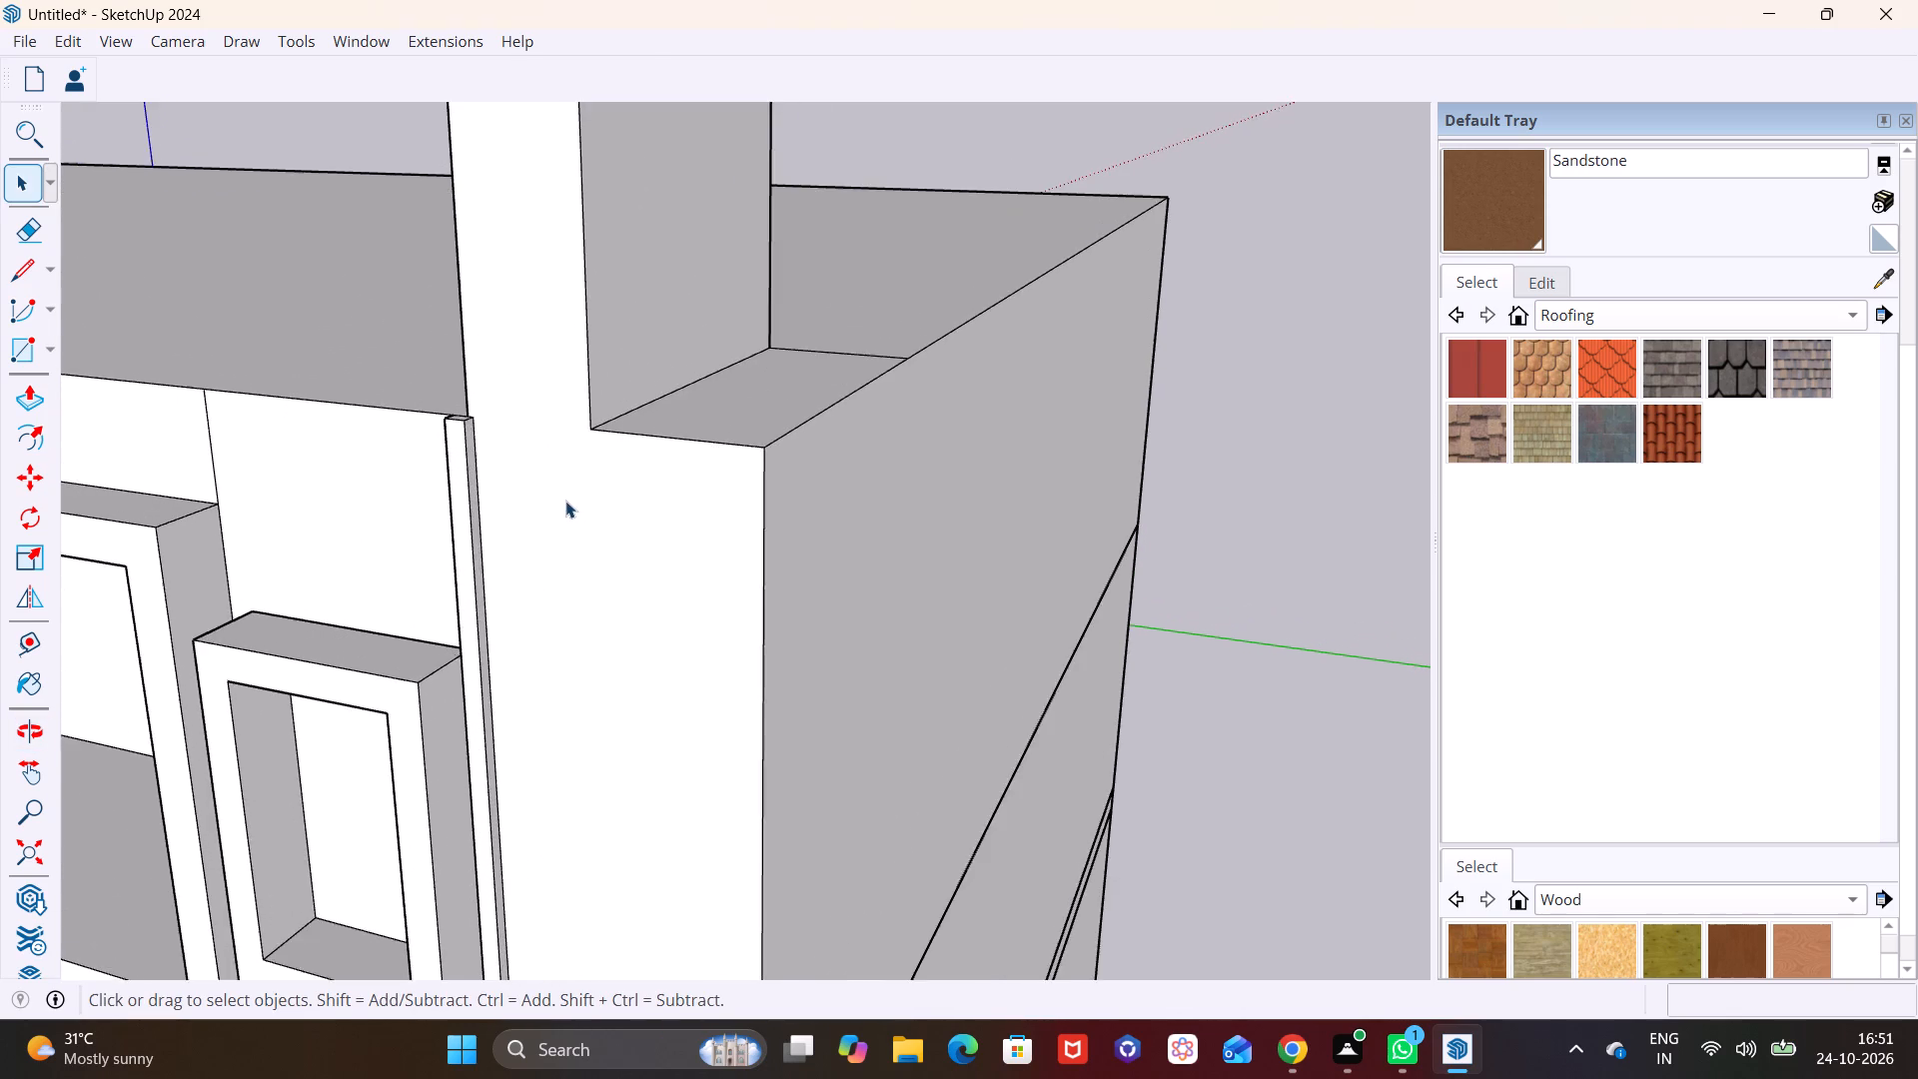
{"action": "scroll", "coordinate": [565, 501], "scroll_direction": "up", "scroll_amount": 3}
{"action": "left_click", "coordinate": [43, 336]}
{"action": "left_click", "coordinate": [55, 388]}
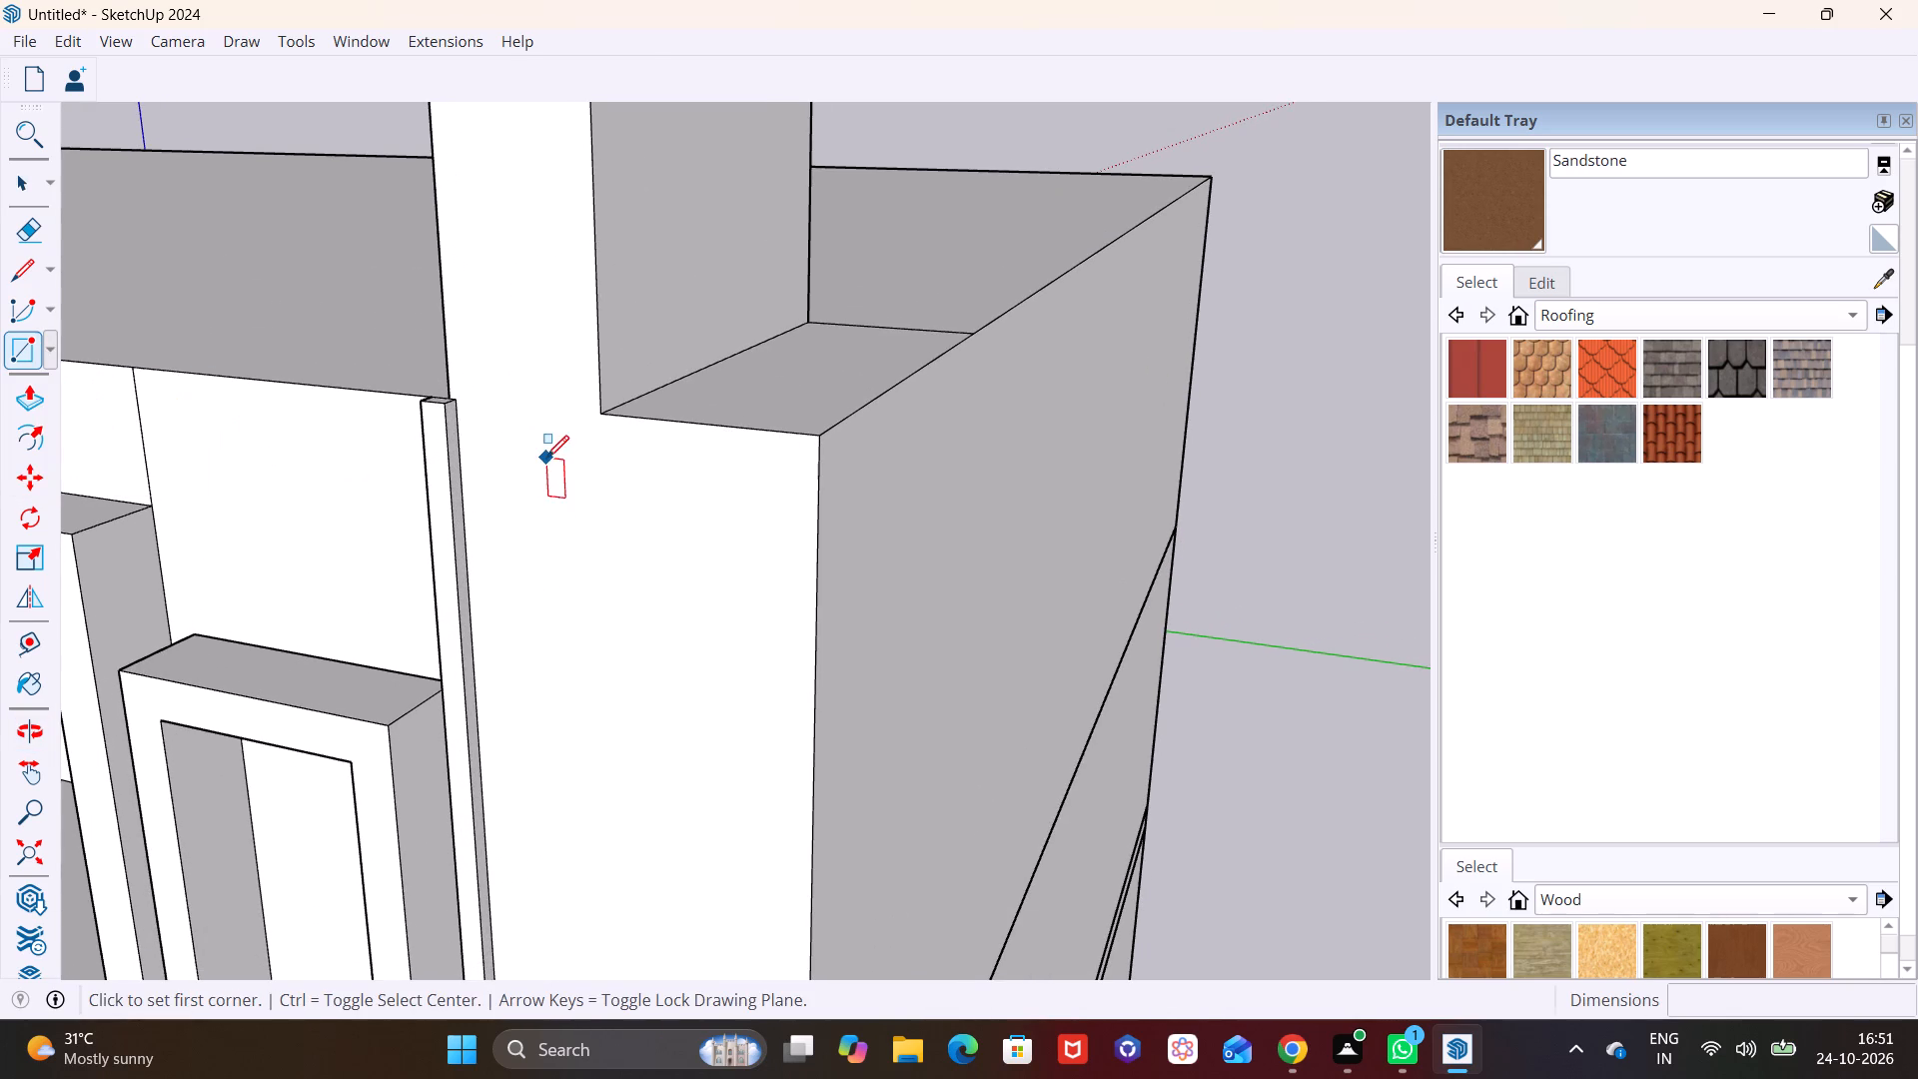
{"action": "scroll", "coordinate": [510, 434], "scroll_direction": "up", "scroll_amount": 5}
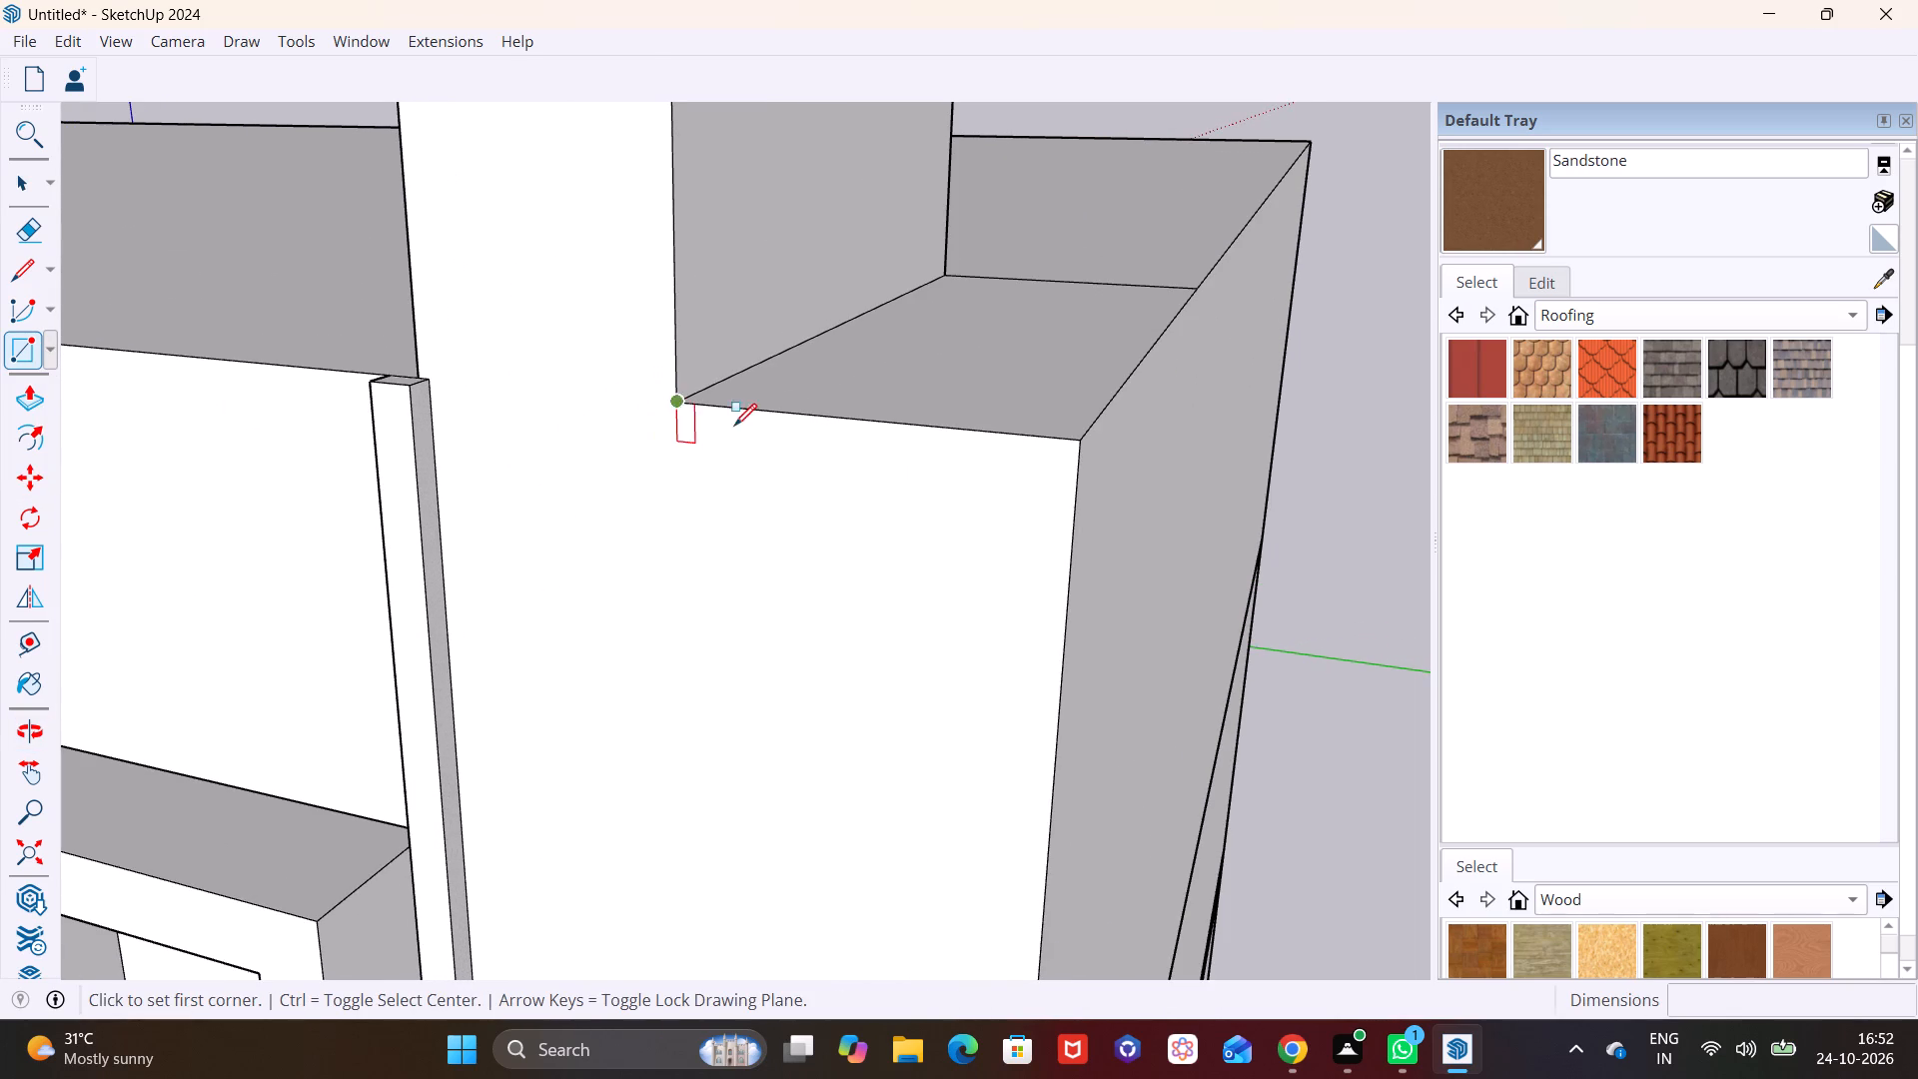
{"action": "left_click", "coordinate": [1075, 446]}
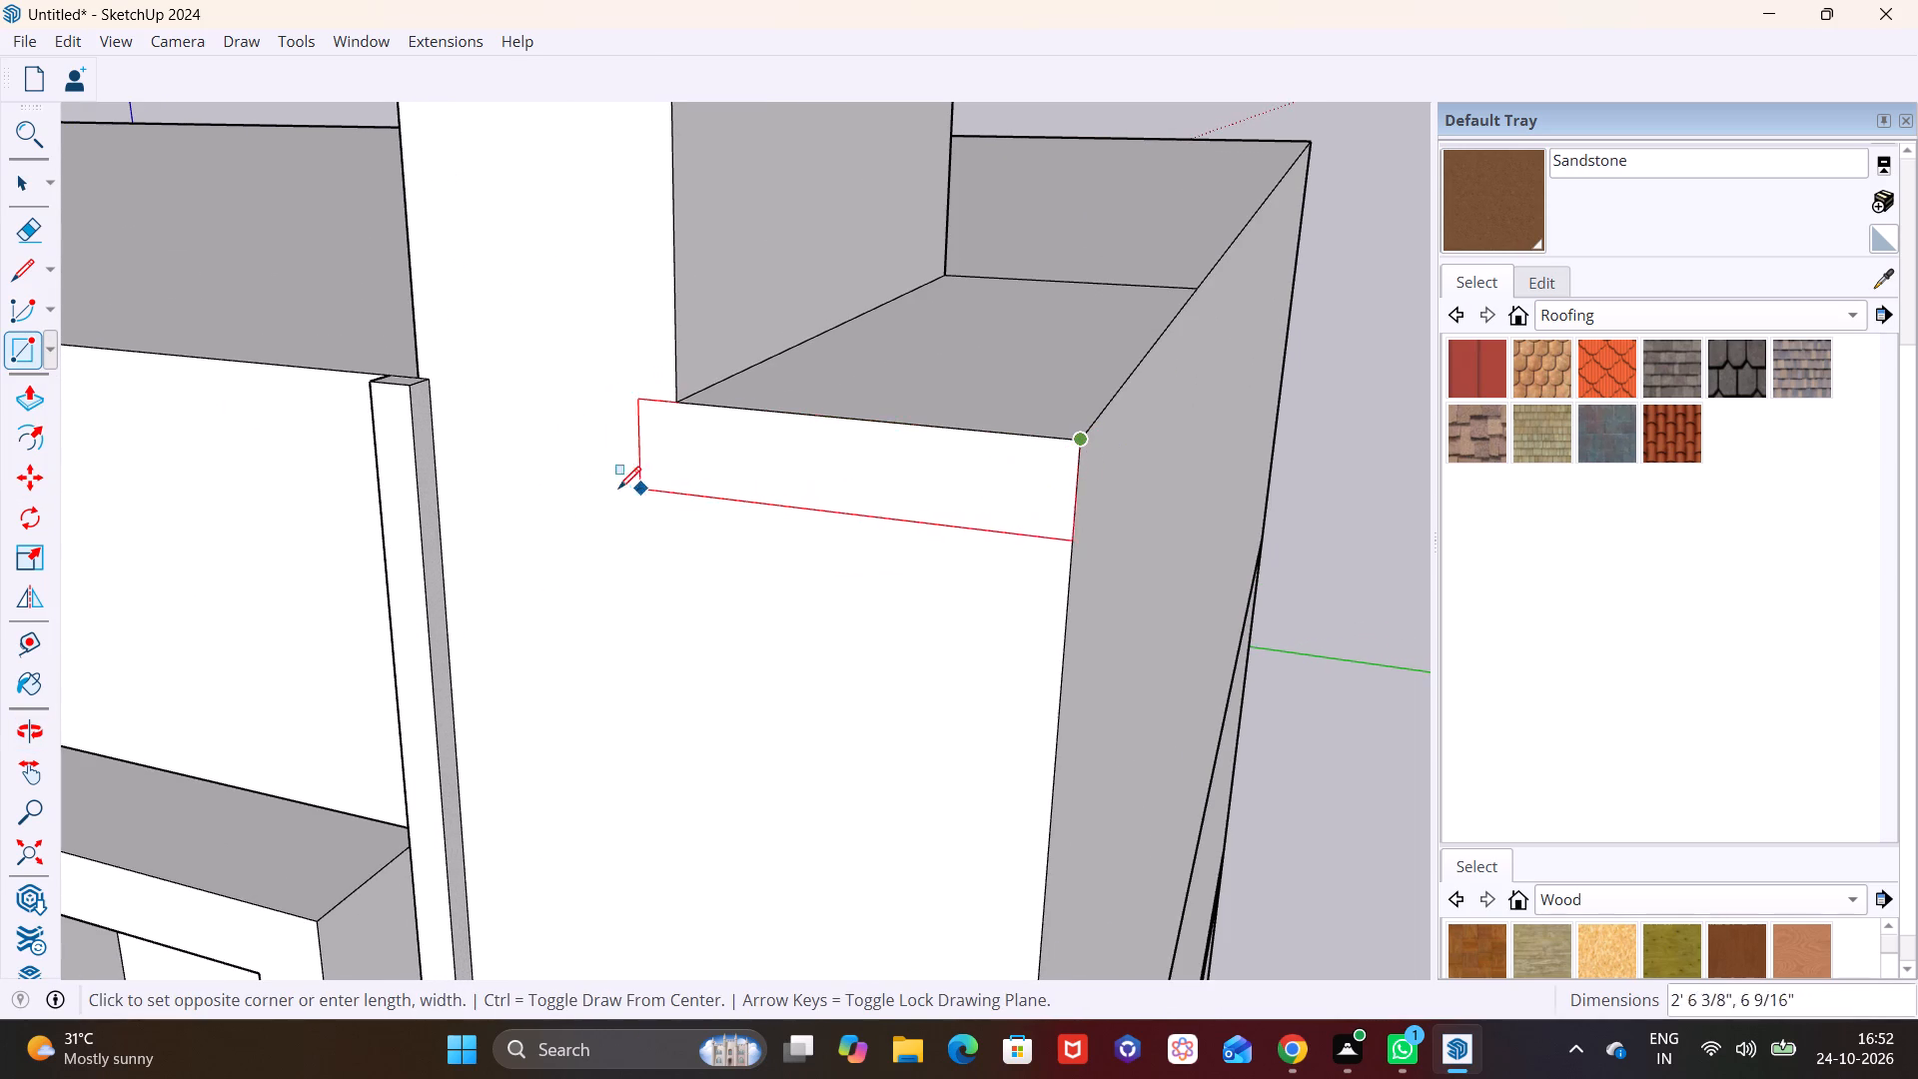
{"action": "left_click", "coordinate": [433, 450]}
{"action": "key", "text": "space"}
Push/Pull the top rectangle slightly out from the wall to form a thin horizontal band.
{"action": "left_click", "coordinate": [525, 432]}
{"action": "middle_click_drag", "start_coordinate": [678, 509], "coordinate": [363, 550]}
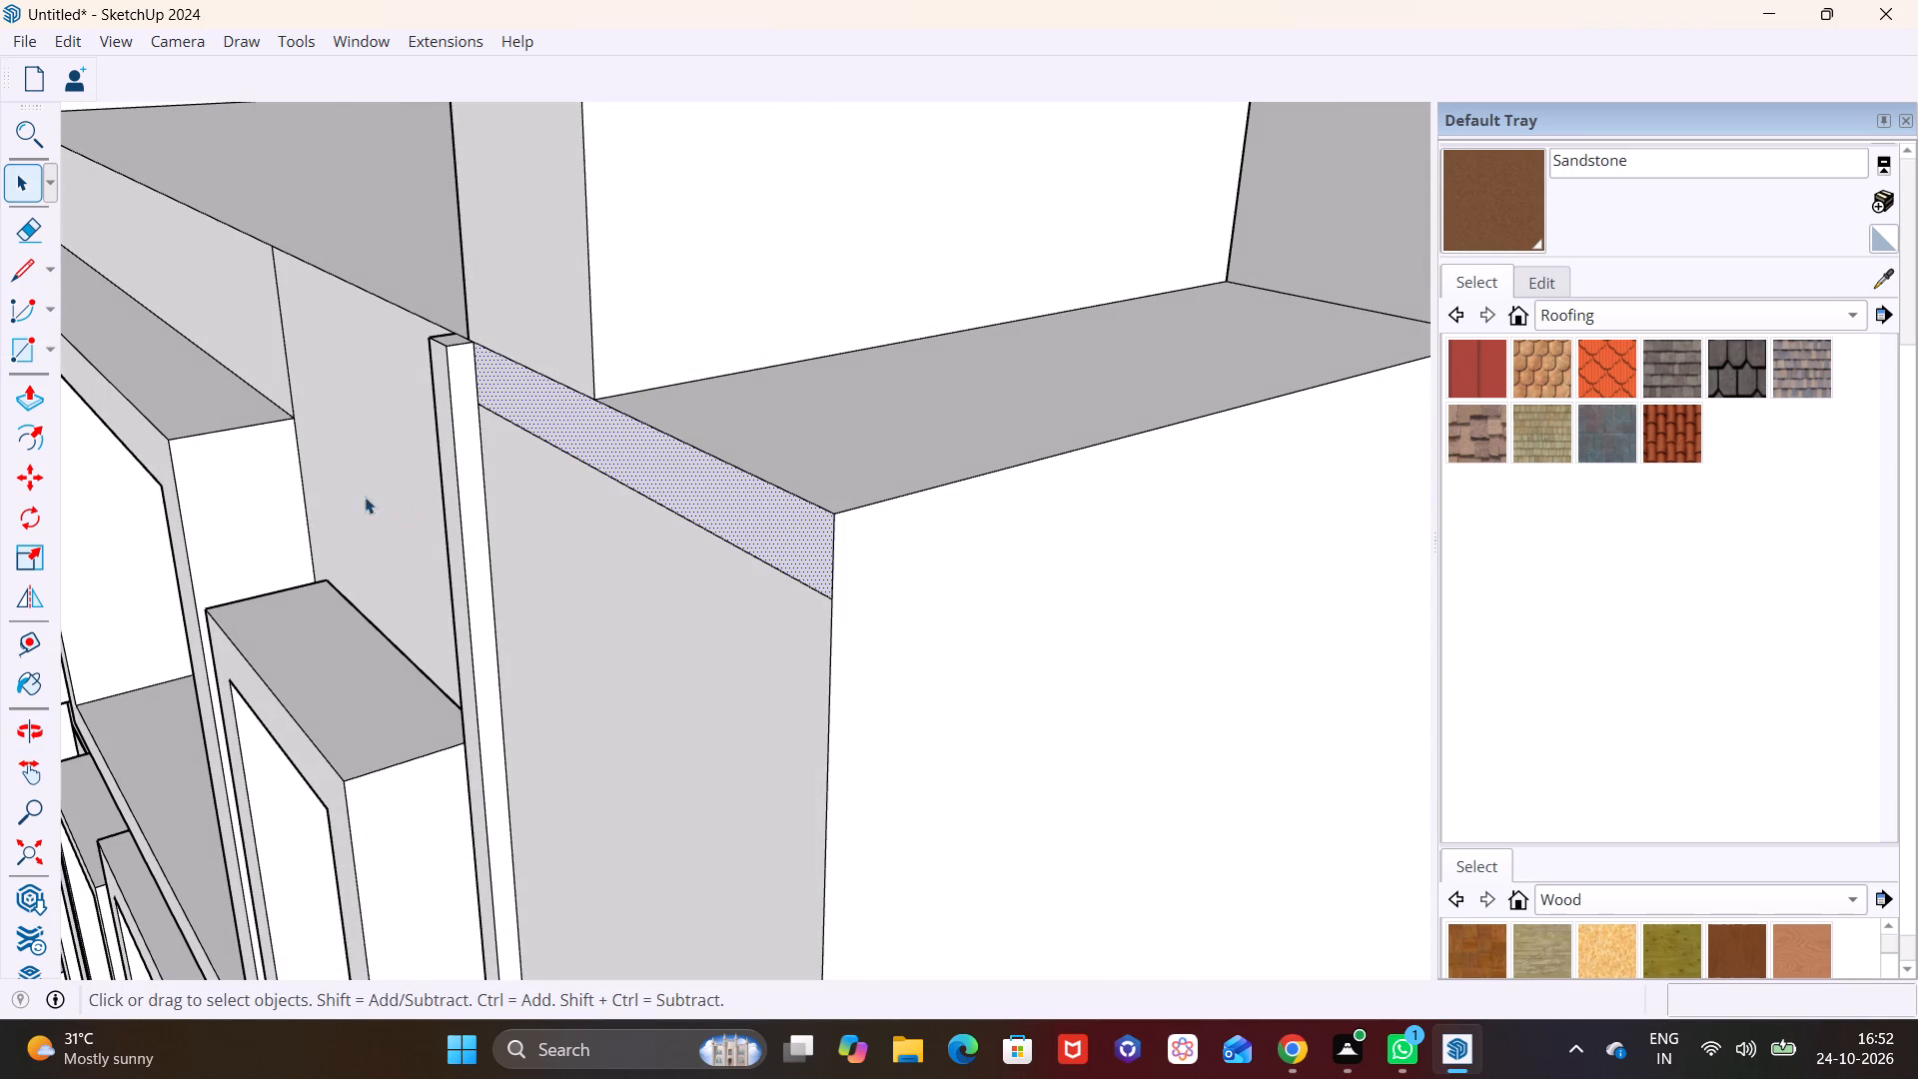
{"action": "left_click", "coordinate": [39, 400]}
{"action": "left_click", "coordinate": [654, 476]}
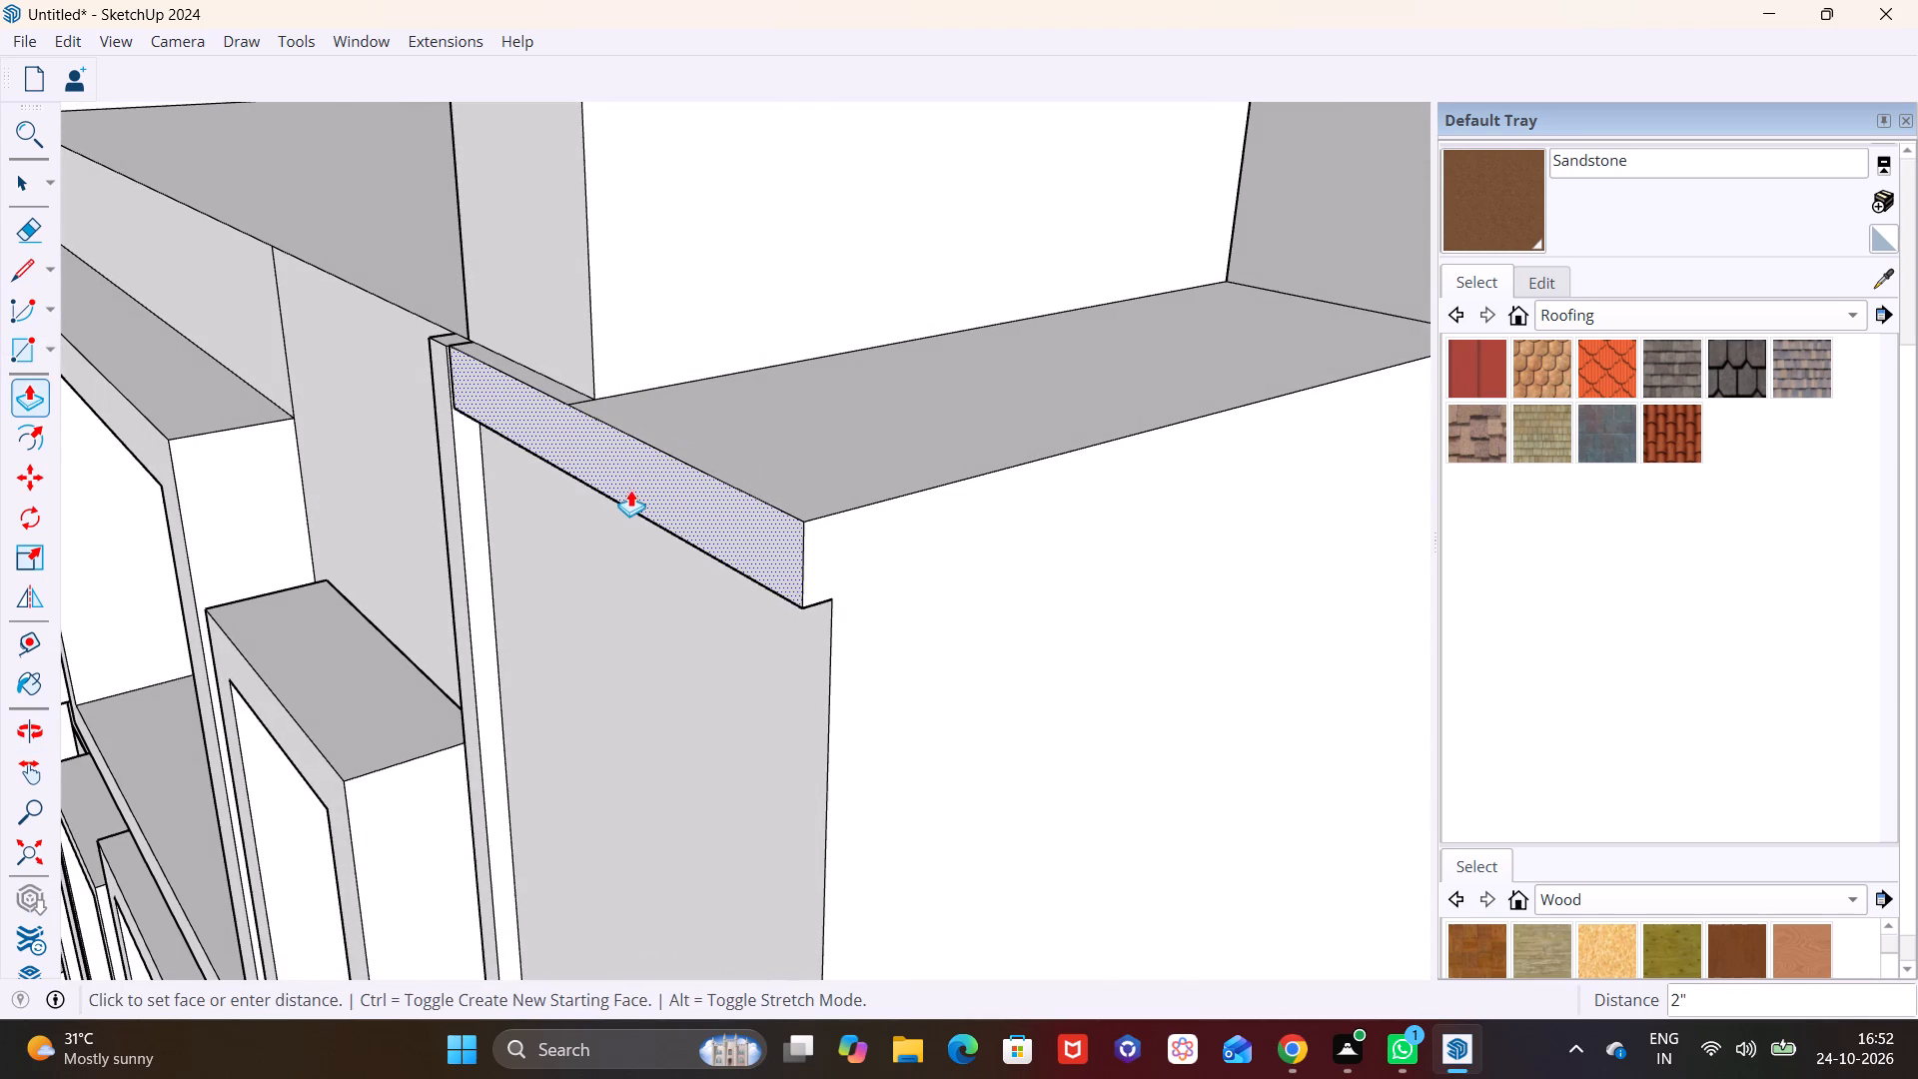
{"action": "left_click", "coordinate": [640, 487]}
{"action": "key", "text": "space"}
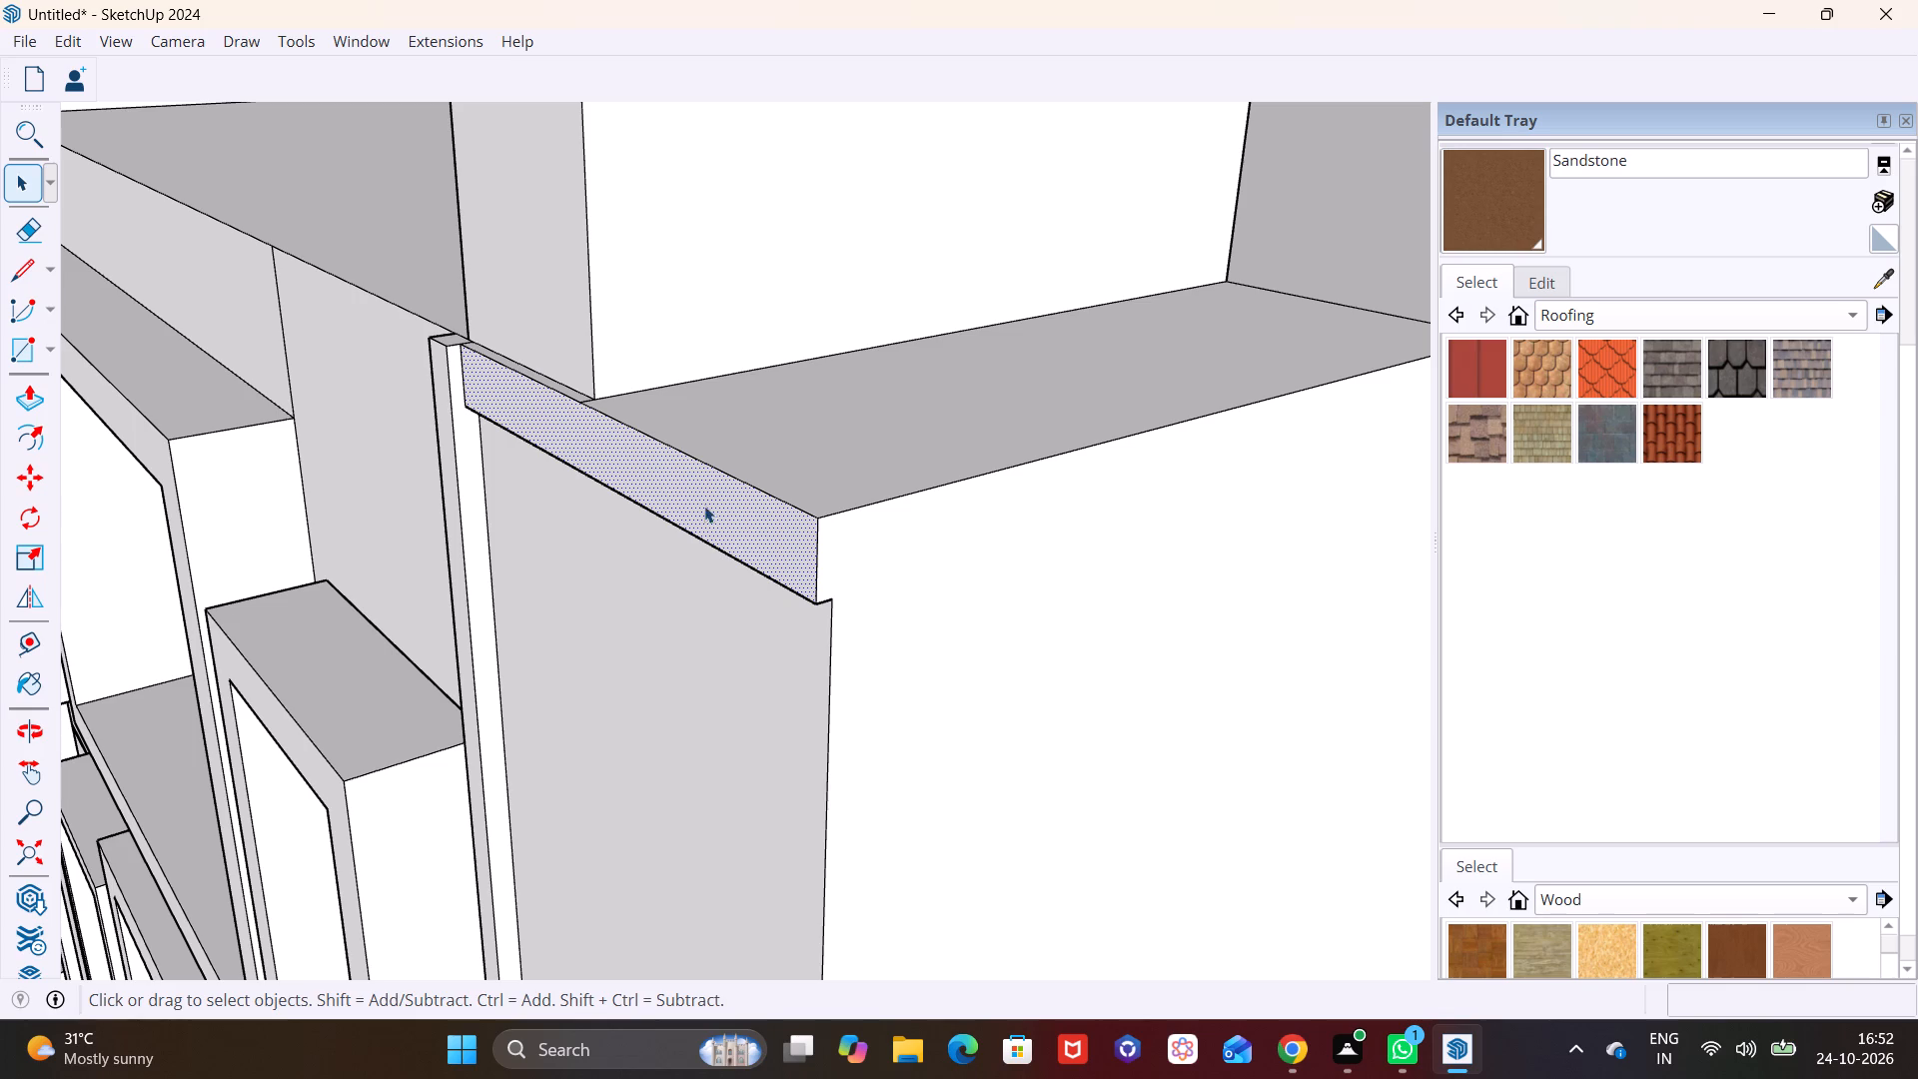
Draw a short vertical line at the building corner separating the band's end from the side wall.
{"action": "left_click", "coordinate": [19, 279]}
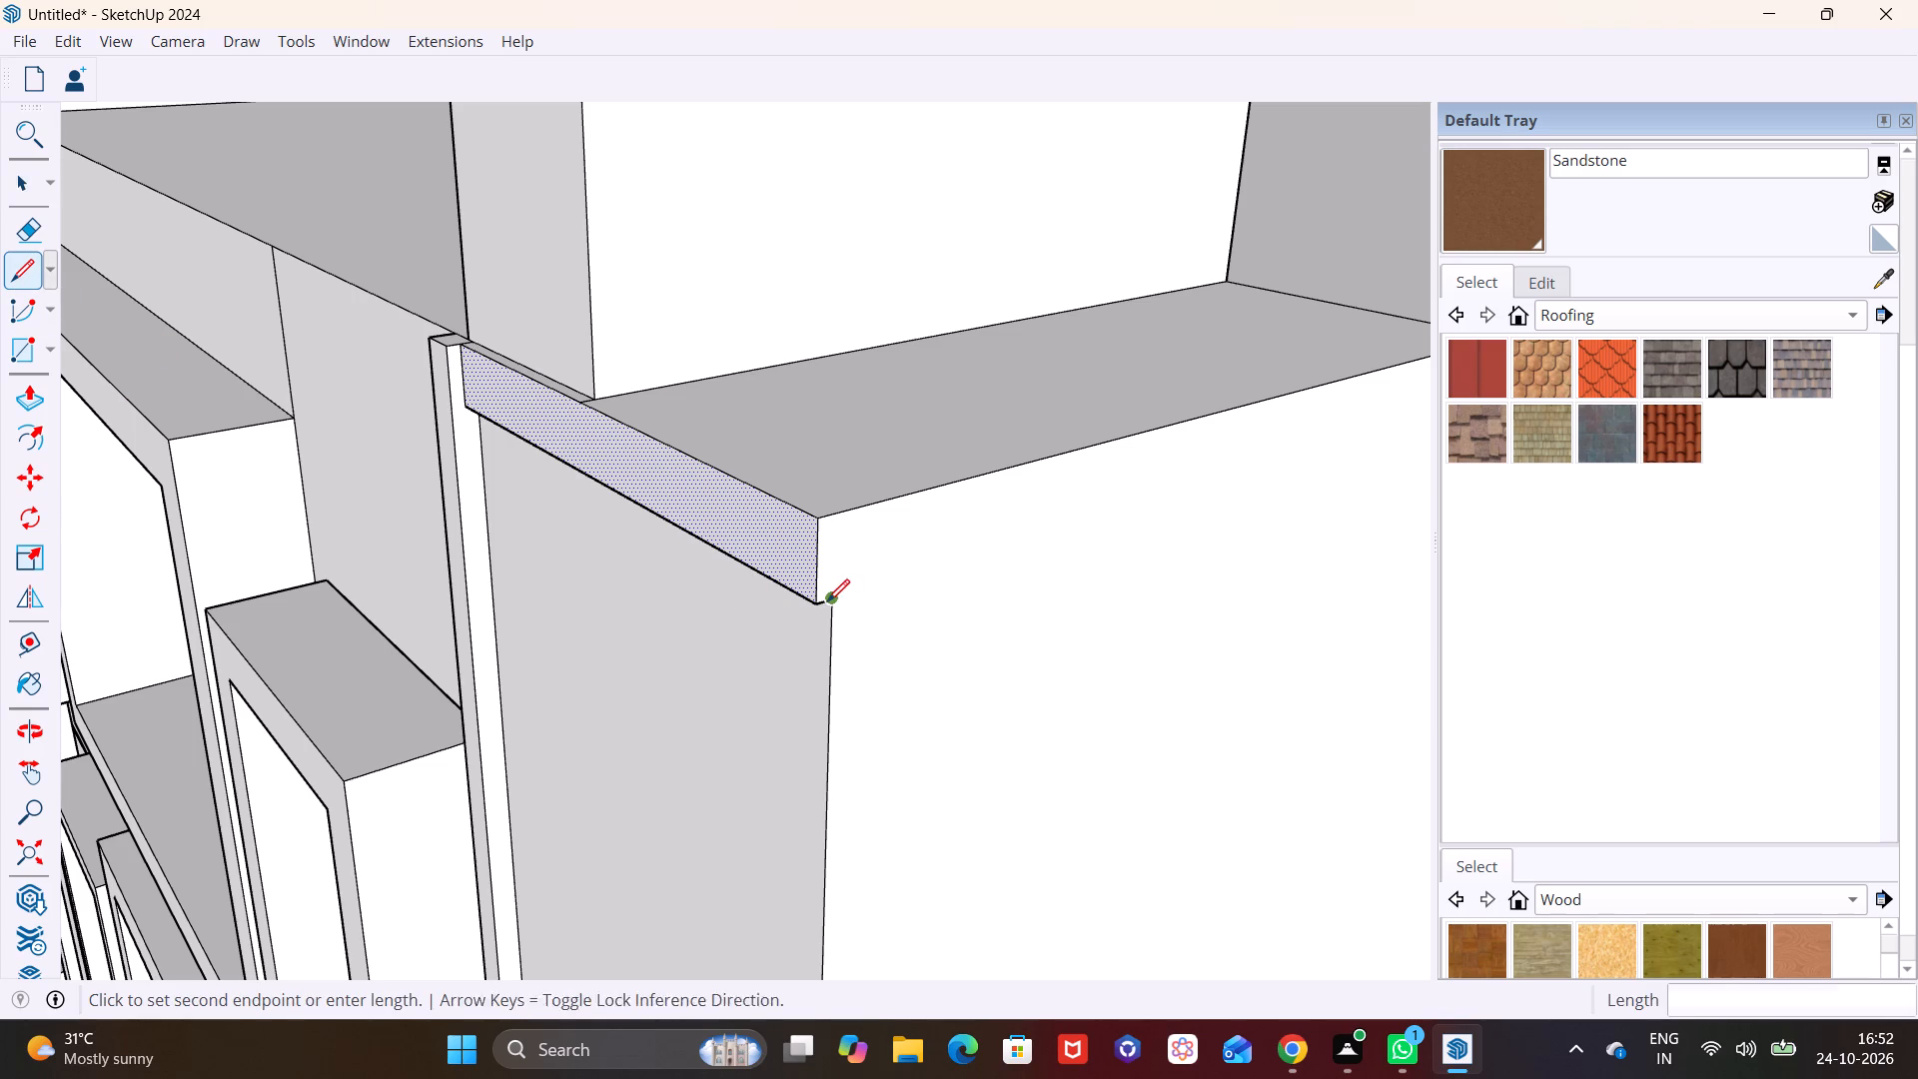
{"action": "left_click", "coordinate": [827, 601]}
{"action": "left_click", "coordinate": [833, 515]}
{"action": "key", "text": "space"}
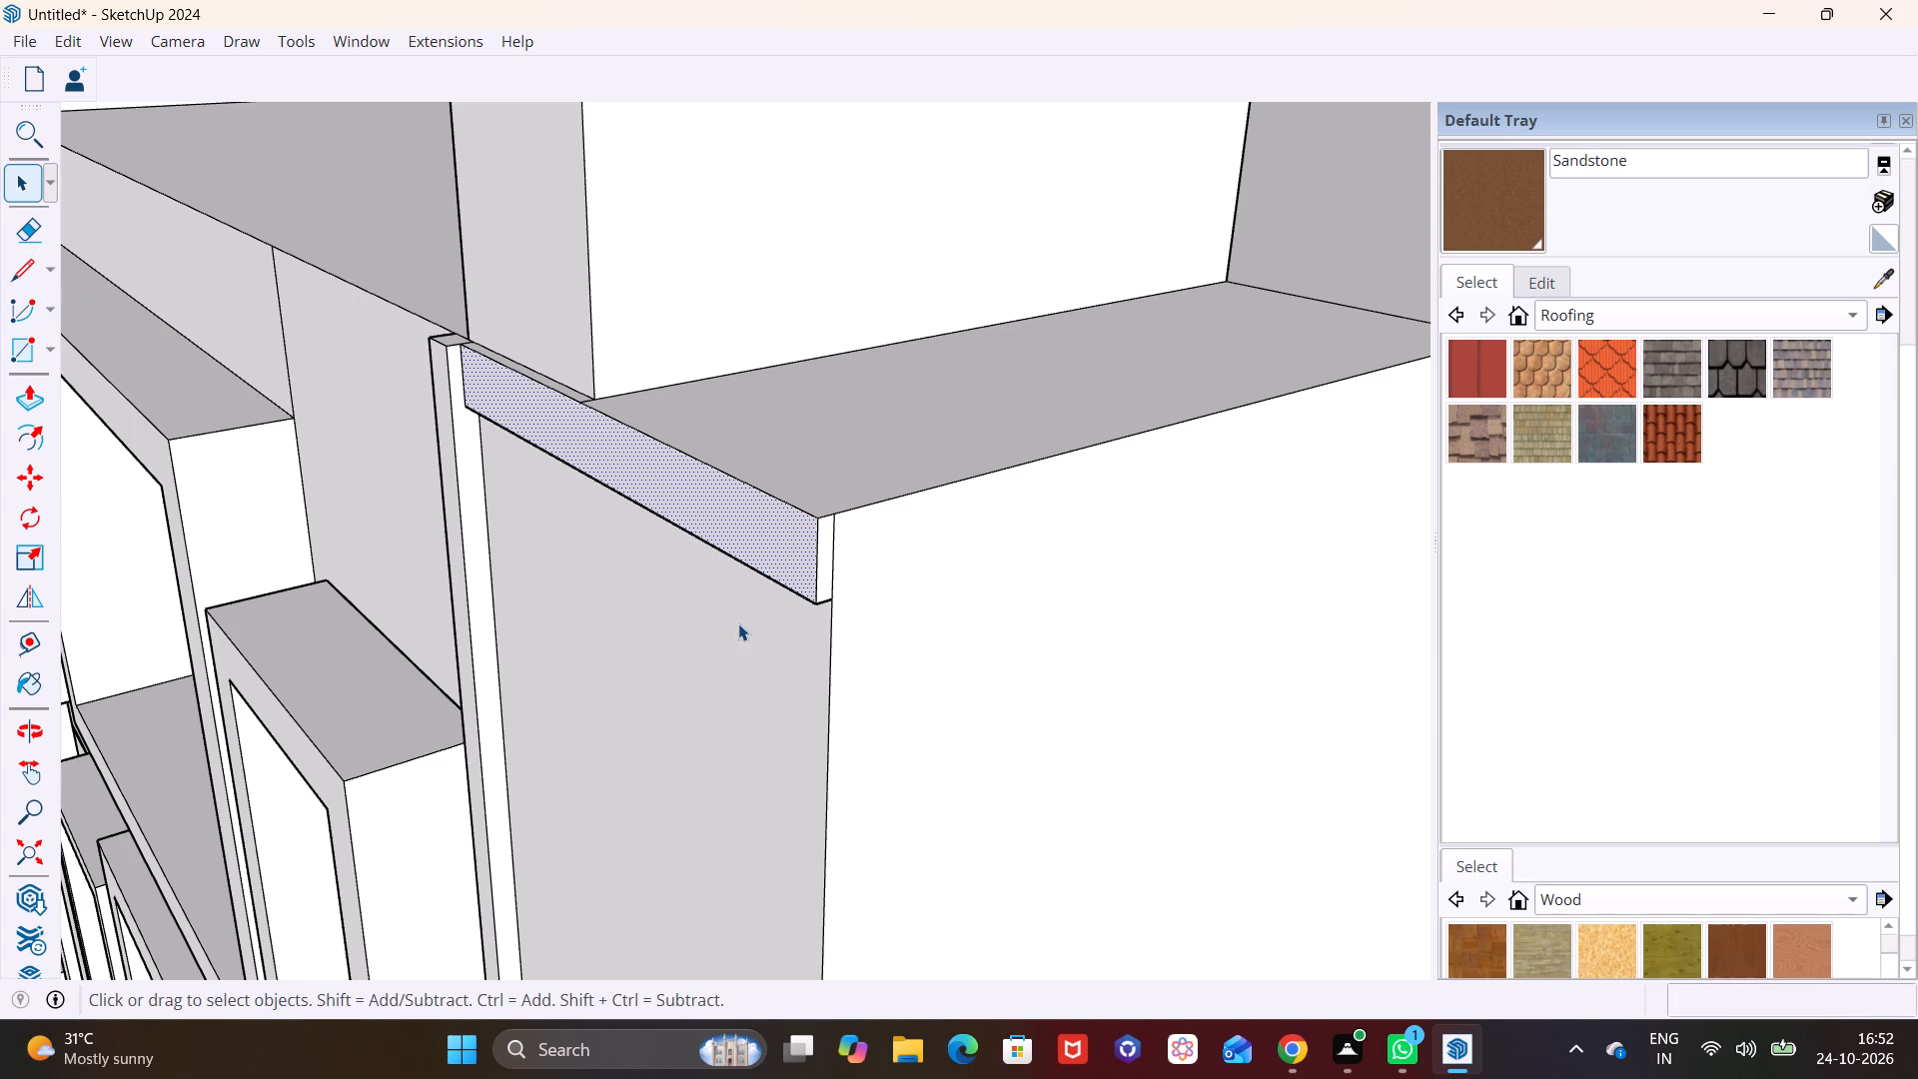
Examine the horizontal band's front face, end and underside around the building corner.
{"action": "left_click", "coordinate": [738, 623]}
{"action": "double_click", "coordinate": [786, 545]}
{"action": "middle_click_drag", "start_coordinate": [787, 545], "coordinate": [594, 335]}
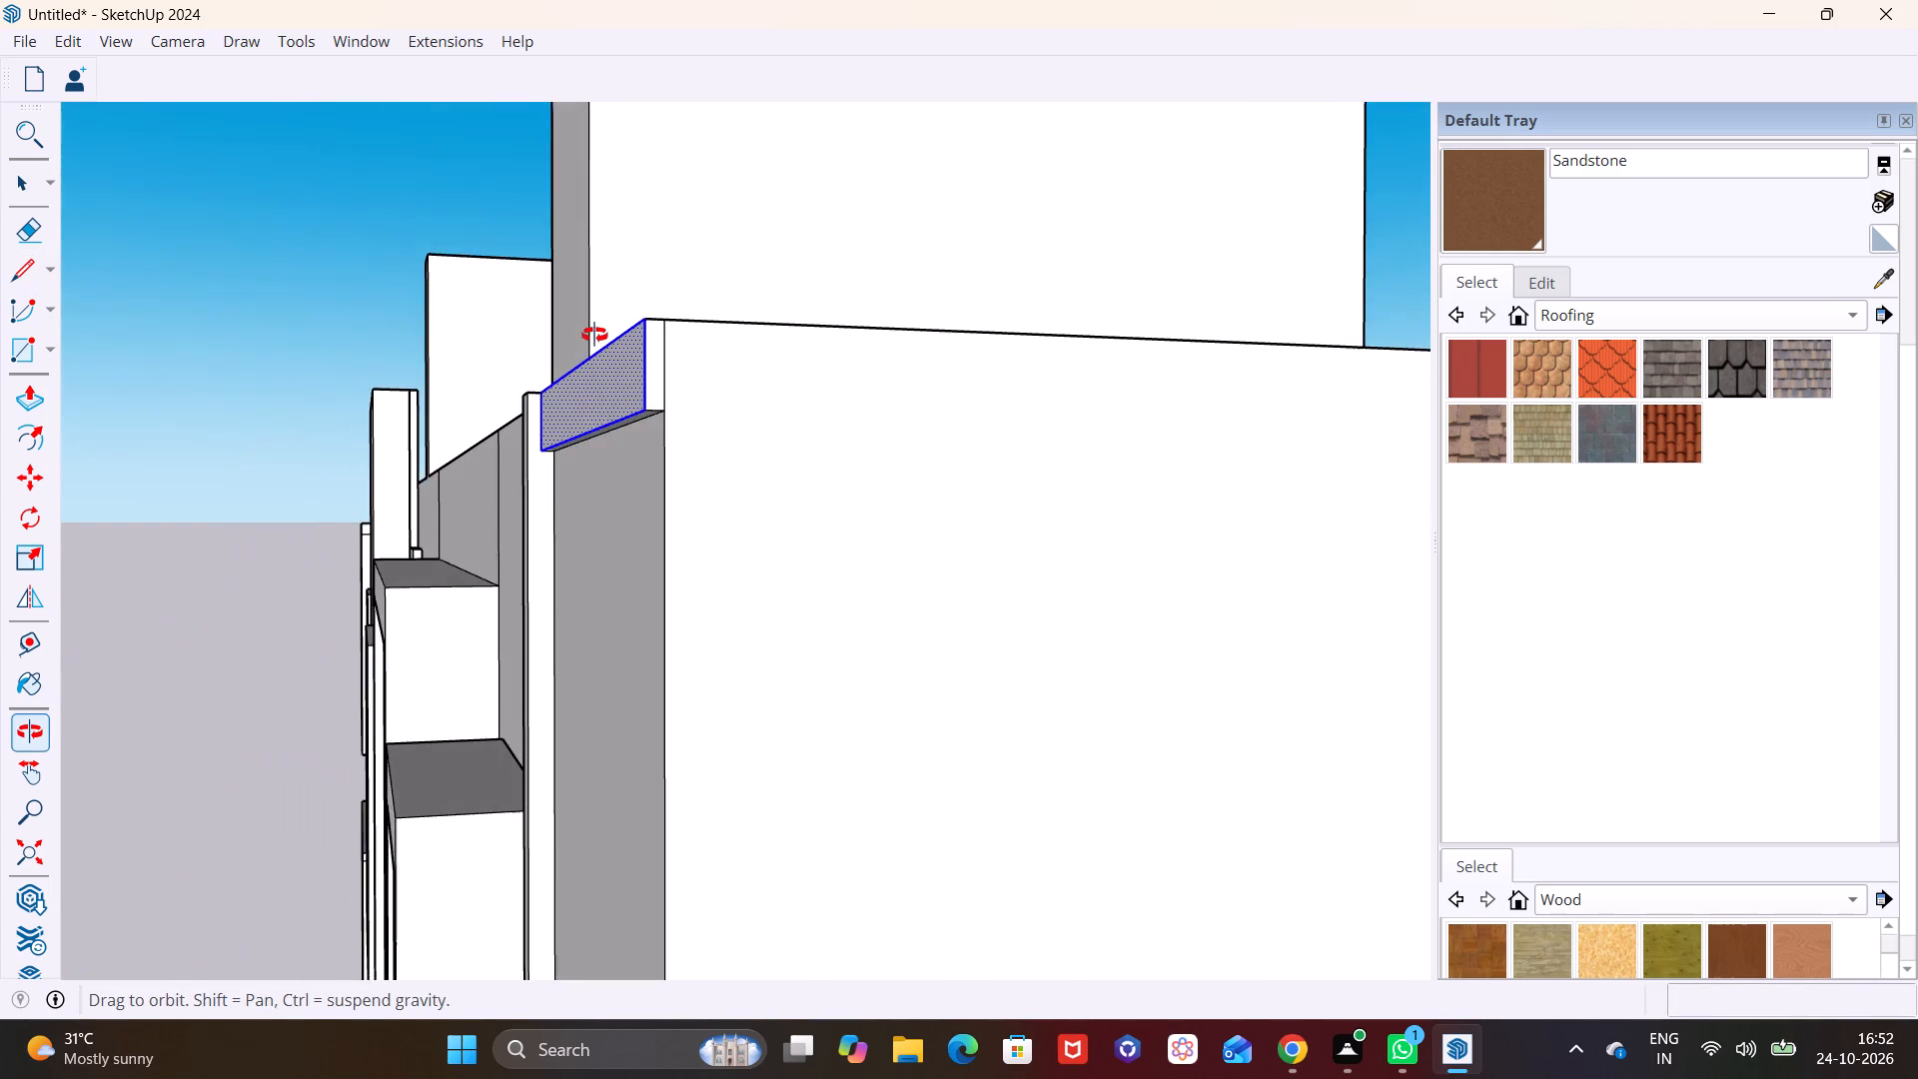
{"action": "middle_click_drag", "start_coordinate": [594, 335], "coordinate": [593, 335]}
{"action": "scroll", "coordinate": [614, 409], "scroll_direction": "up", "scroll_amount": 5}
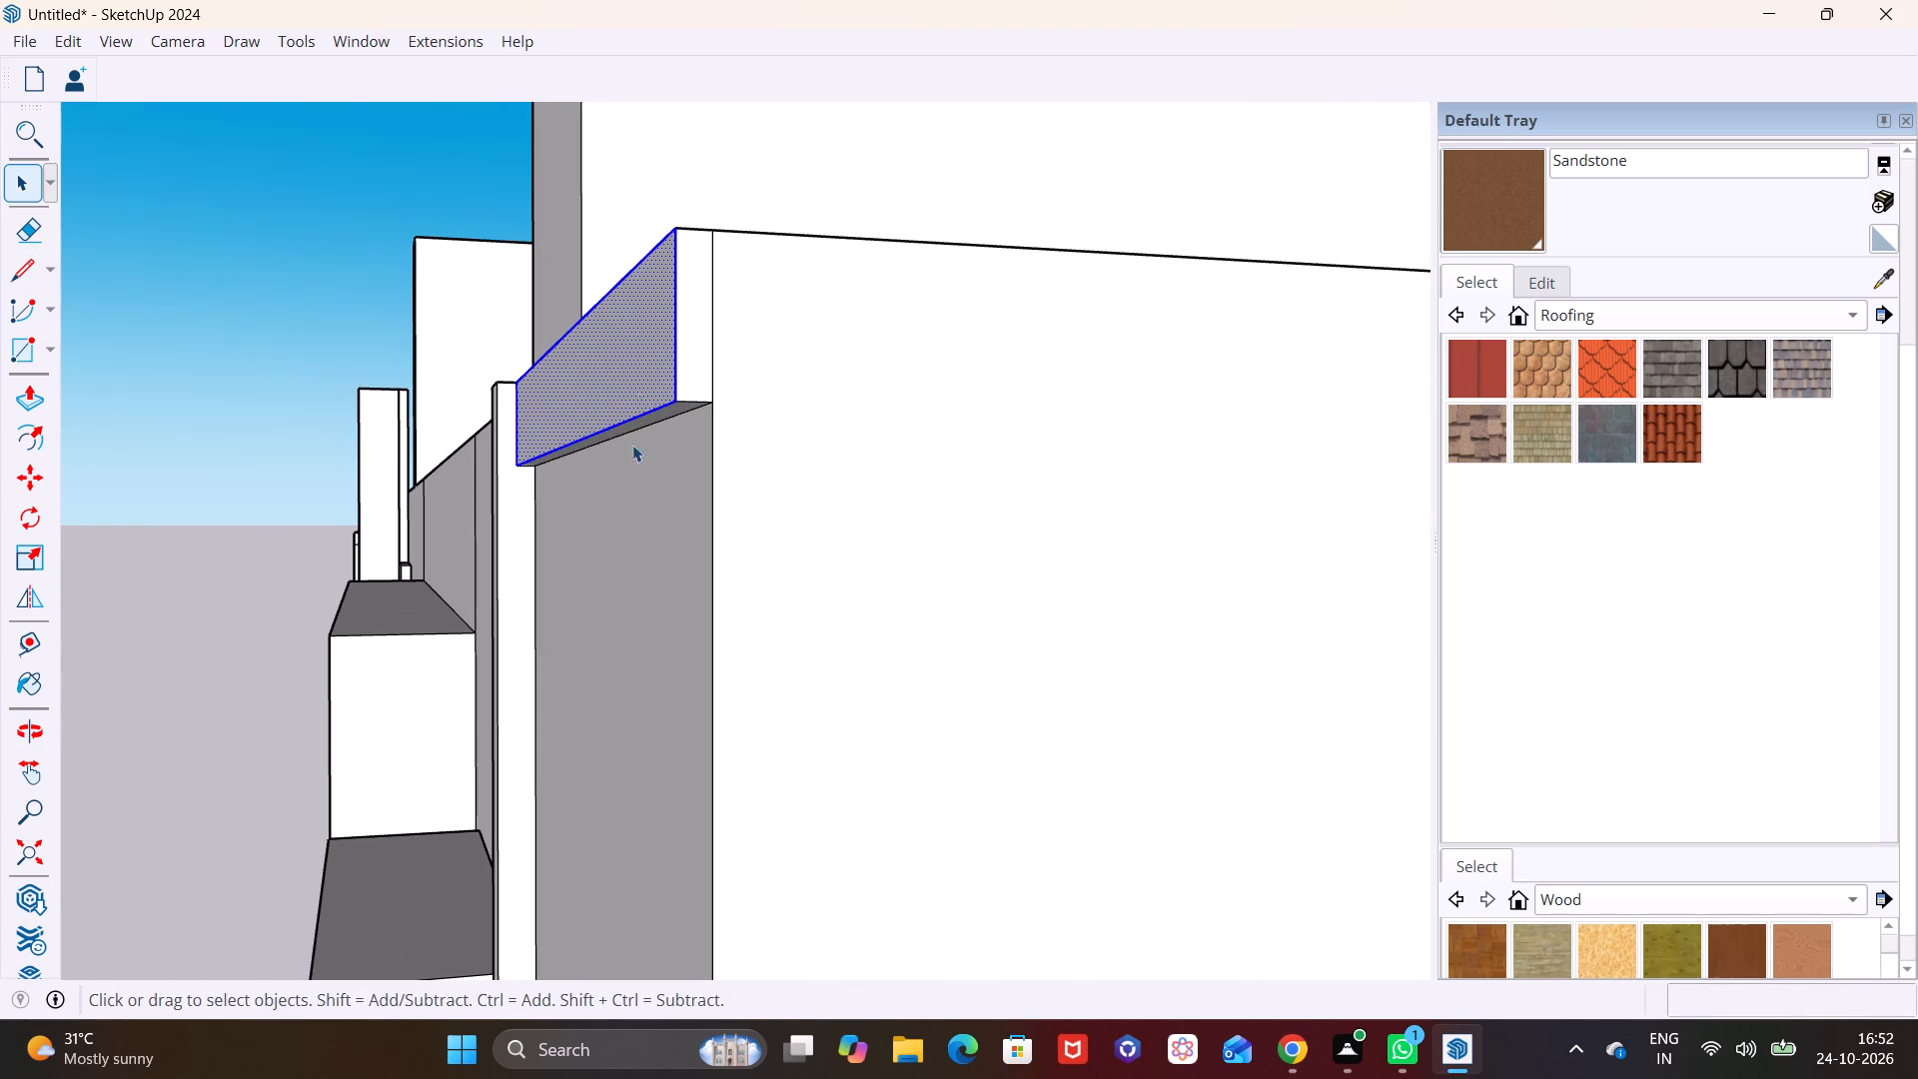
{"action": "left_click", "coordinate": [856, 531]}
{"action": "scroll", "coordinate": [656, 480], "scroll_direction": "down", "scroll_amount": 4}
{"action": "middle_click_drag", "start_coordinate": [664, 488], "coordinate": [792, 508]}
{"action": "scroll", "coordinate": [719, 515], "scroll_direction": "up", "scroll_amount": 3}
{"action": "middle_click_drag", "start_coordinate": [709, 515], "coordinate": [665, 420]}
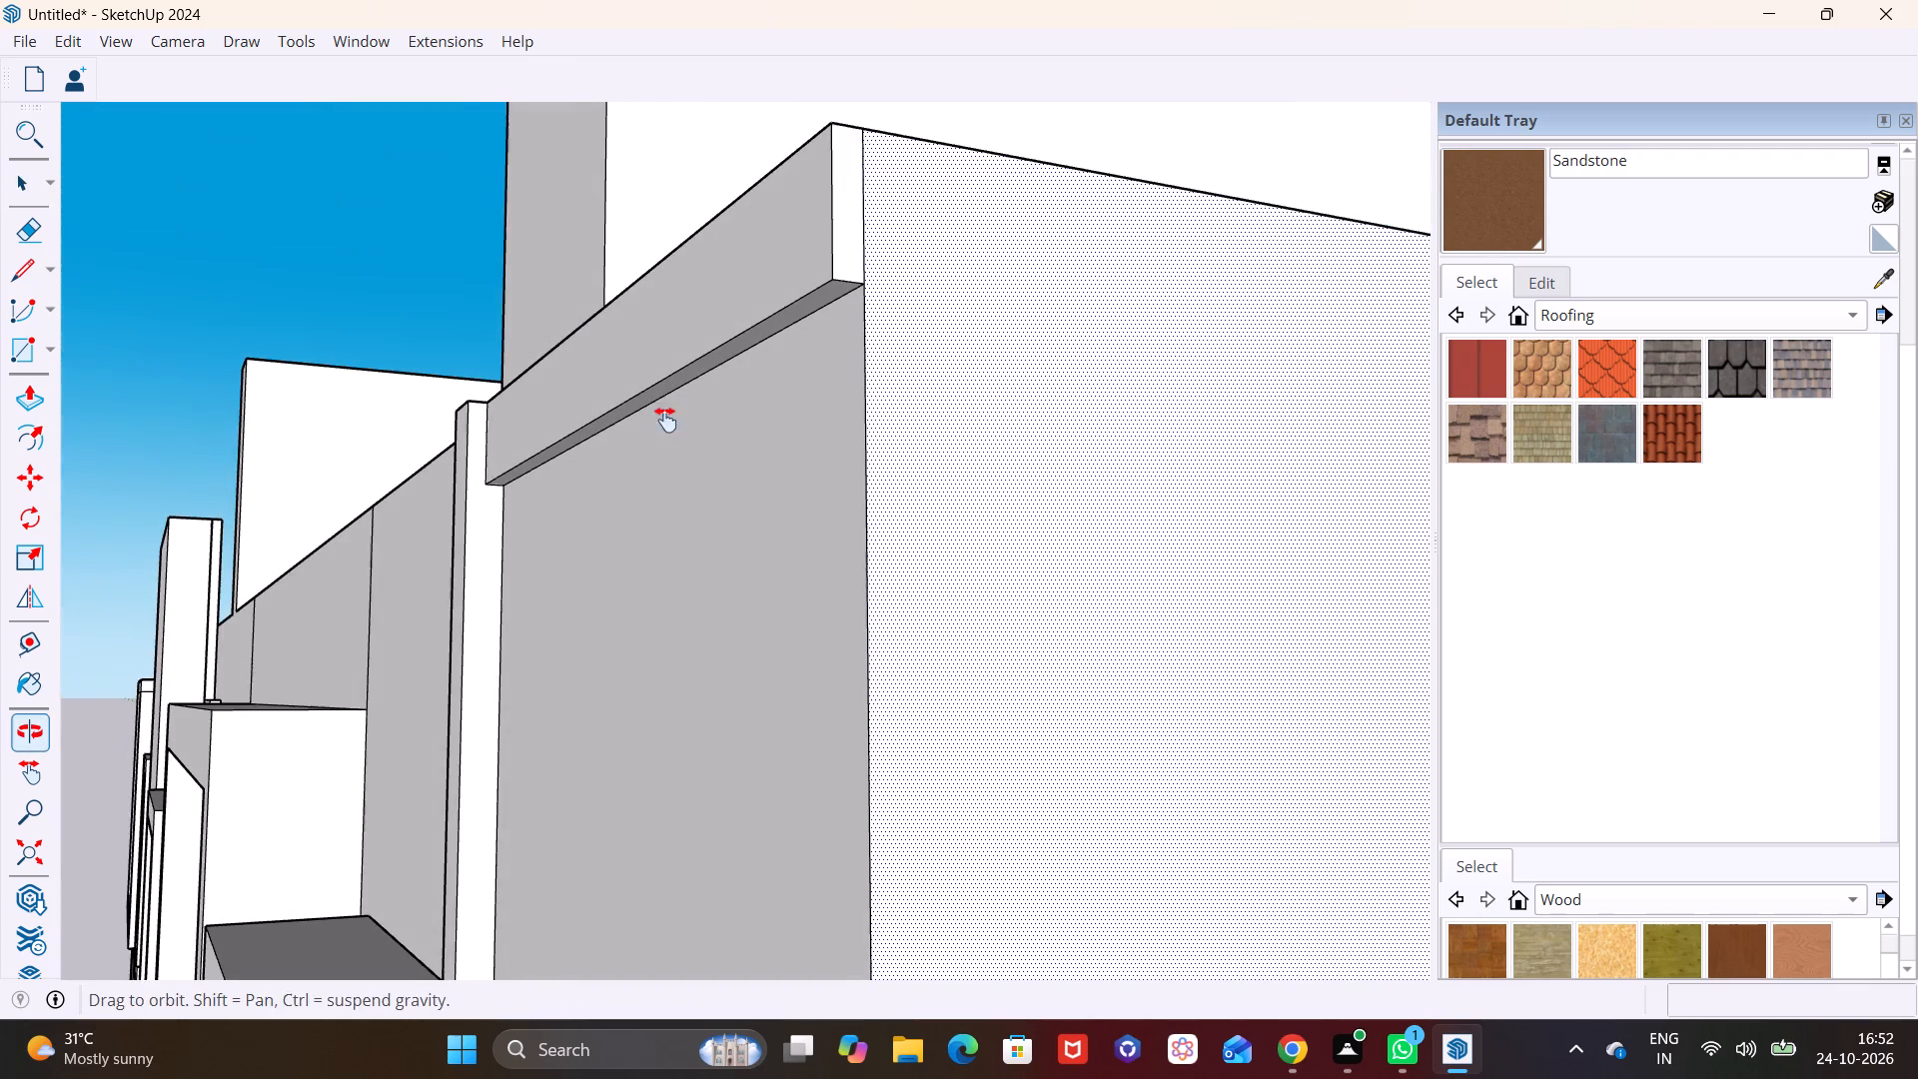
{"action": "middle_click_drag", "start_coordinate": [665, 420], "coordinate": [664, 419]}
Draw a second rectangle about 3 15/16" by 4' 9/16" just below the band, from the vertical strip to the building corner.
{"action": "left_click", "coordinate": [55, 341]}
{"action": "left_click", "coordinate": [61, 384]}
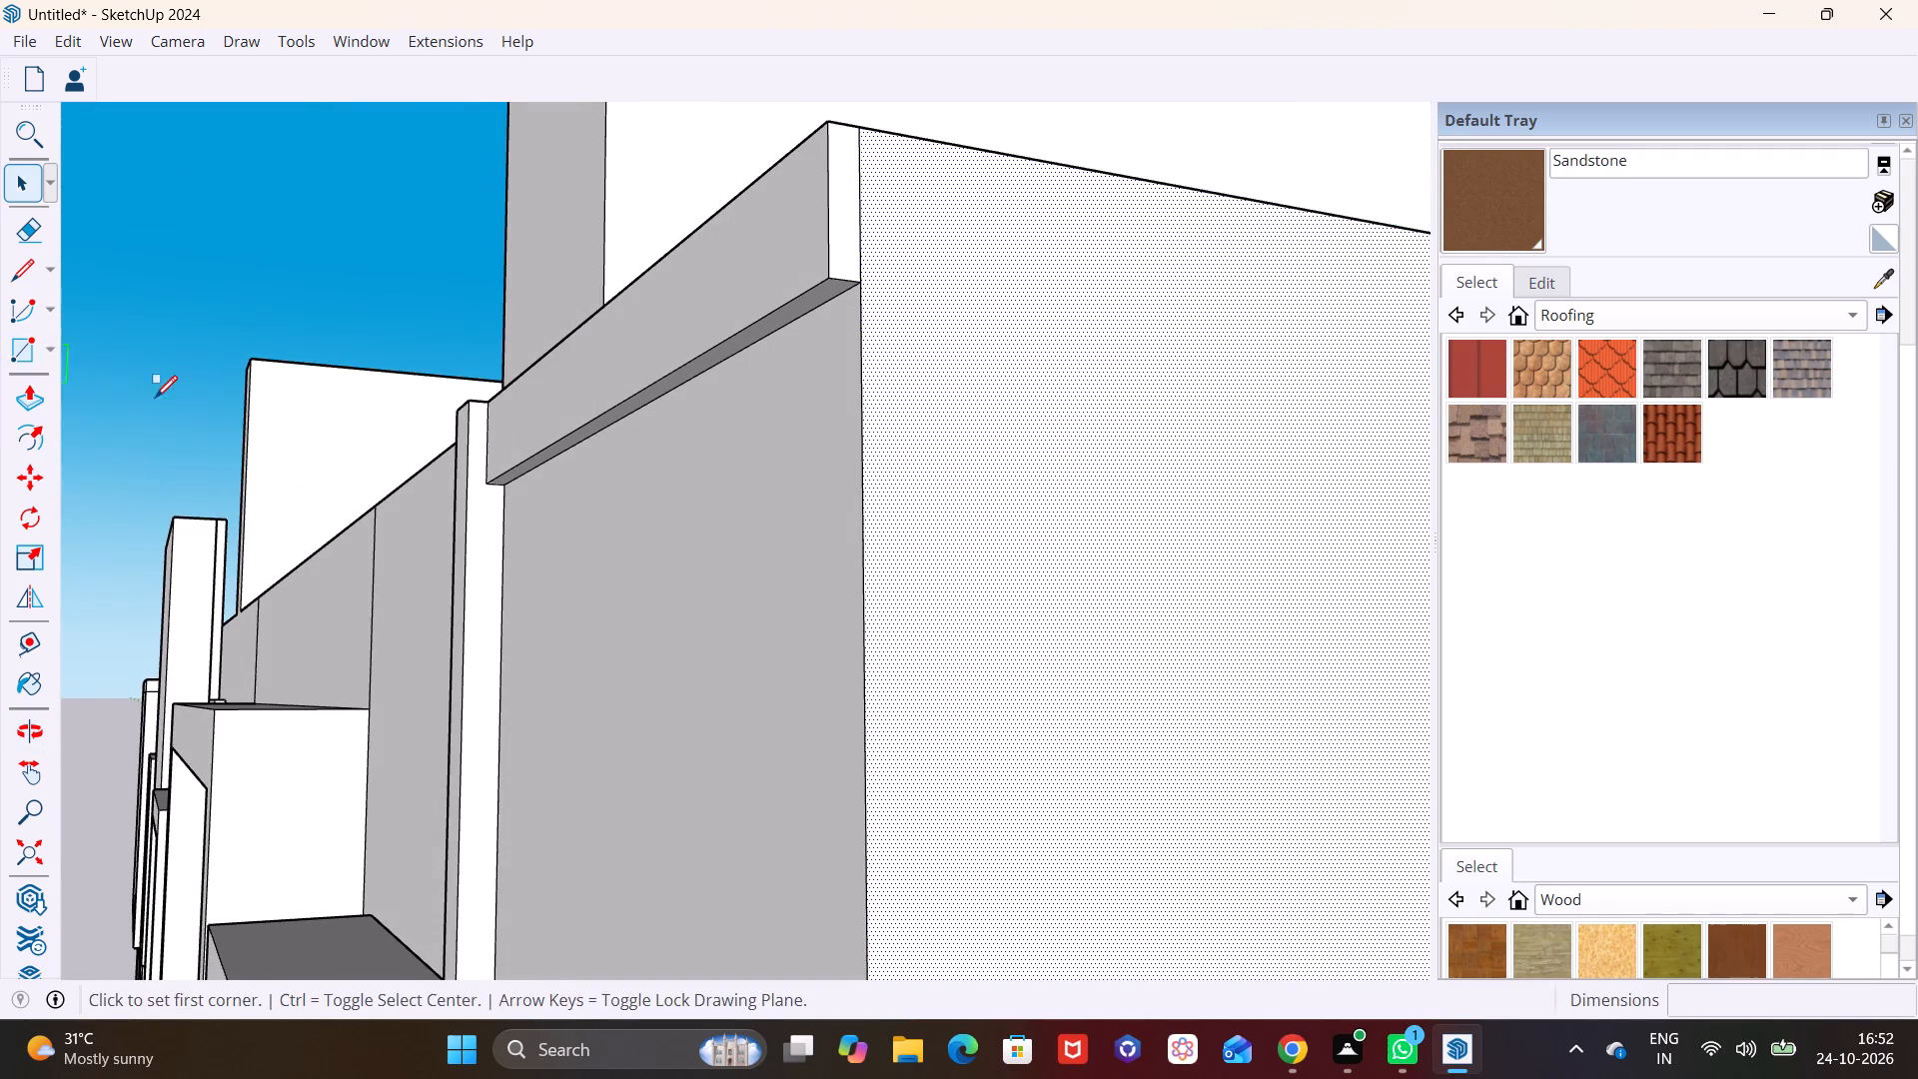
{"action": "middle_click_drag", "start_coordinate": [449, 452], "coordinate": [575, 560]}
{"action": "scroll", "coordinate": [624, 558], "scroll_direction": "up", "scroll_amount": 2}
{"action": "middle_click_drag", "start_coordinate": [582, 535], "coordinate": [529, 352]}
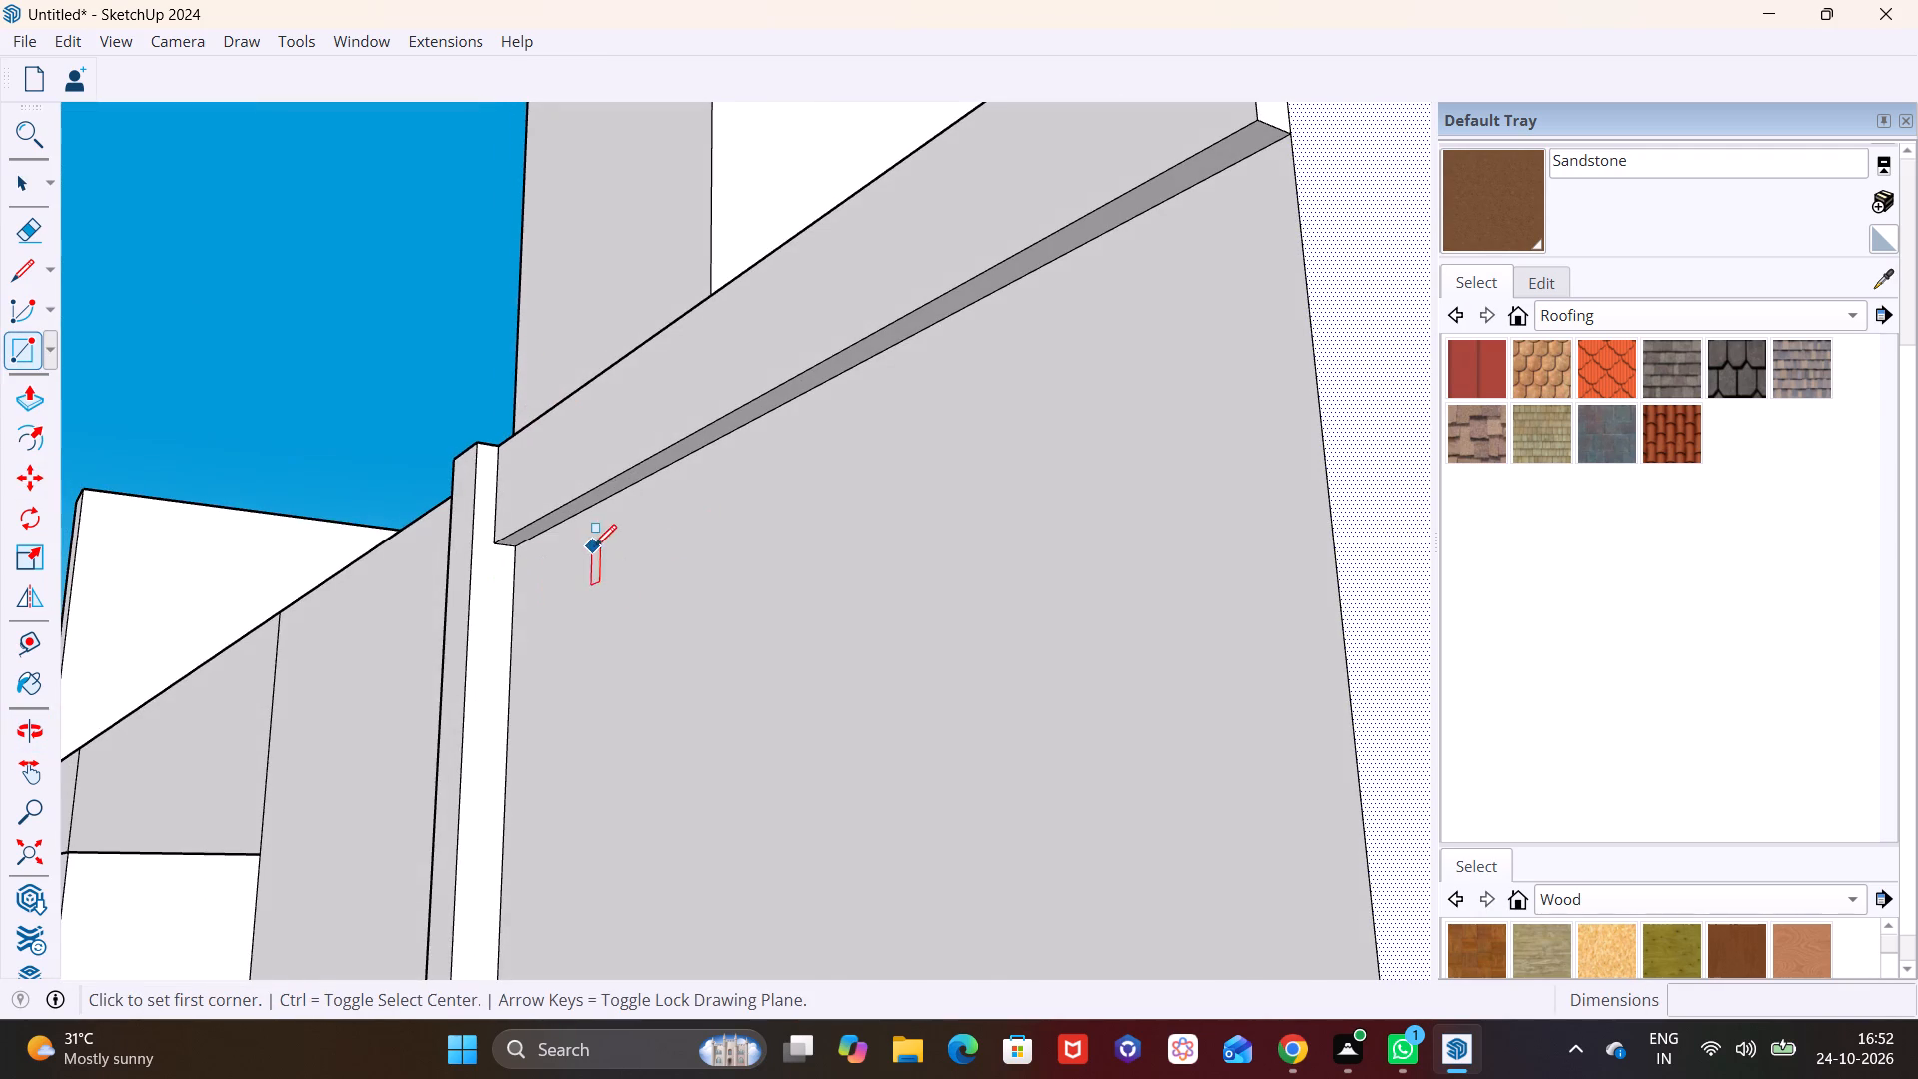
{"action": "middle_click_drag", "start_coordinate": [596, 546], "coordinate": [327, 416], "text": "shift"}
{"action": "middle_click_drag", "start_coordinate": [470, 501], "coordinate": [513, 602]}
{"action": "scroll", "coordinate": [506, 473], "scroll_direction": "up", "scroll_amount": 3}
{"action": "scroll", "coordinate": [490, 466], "scroll_direction": "down", "scroll_amount": 3}
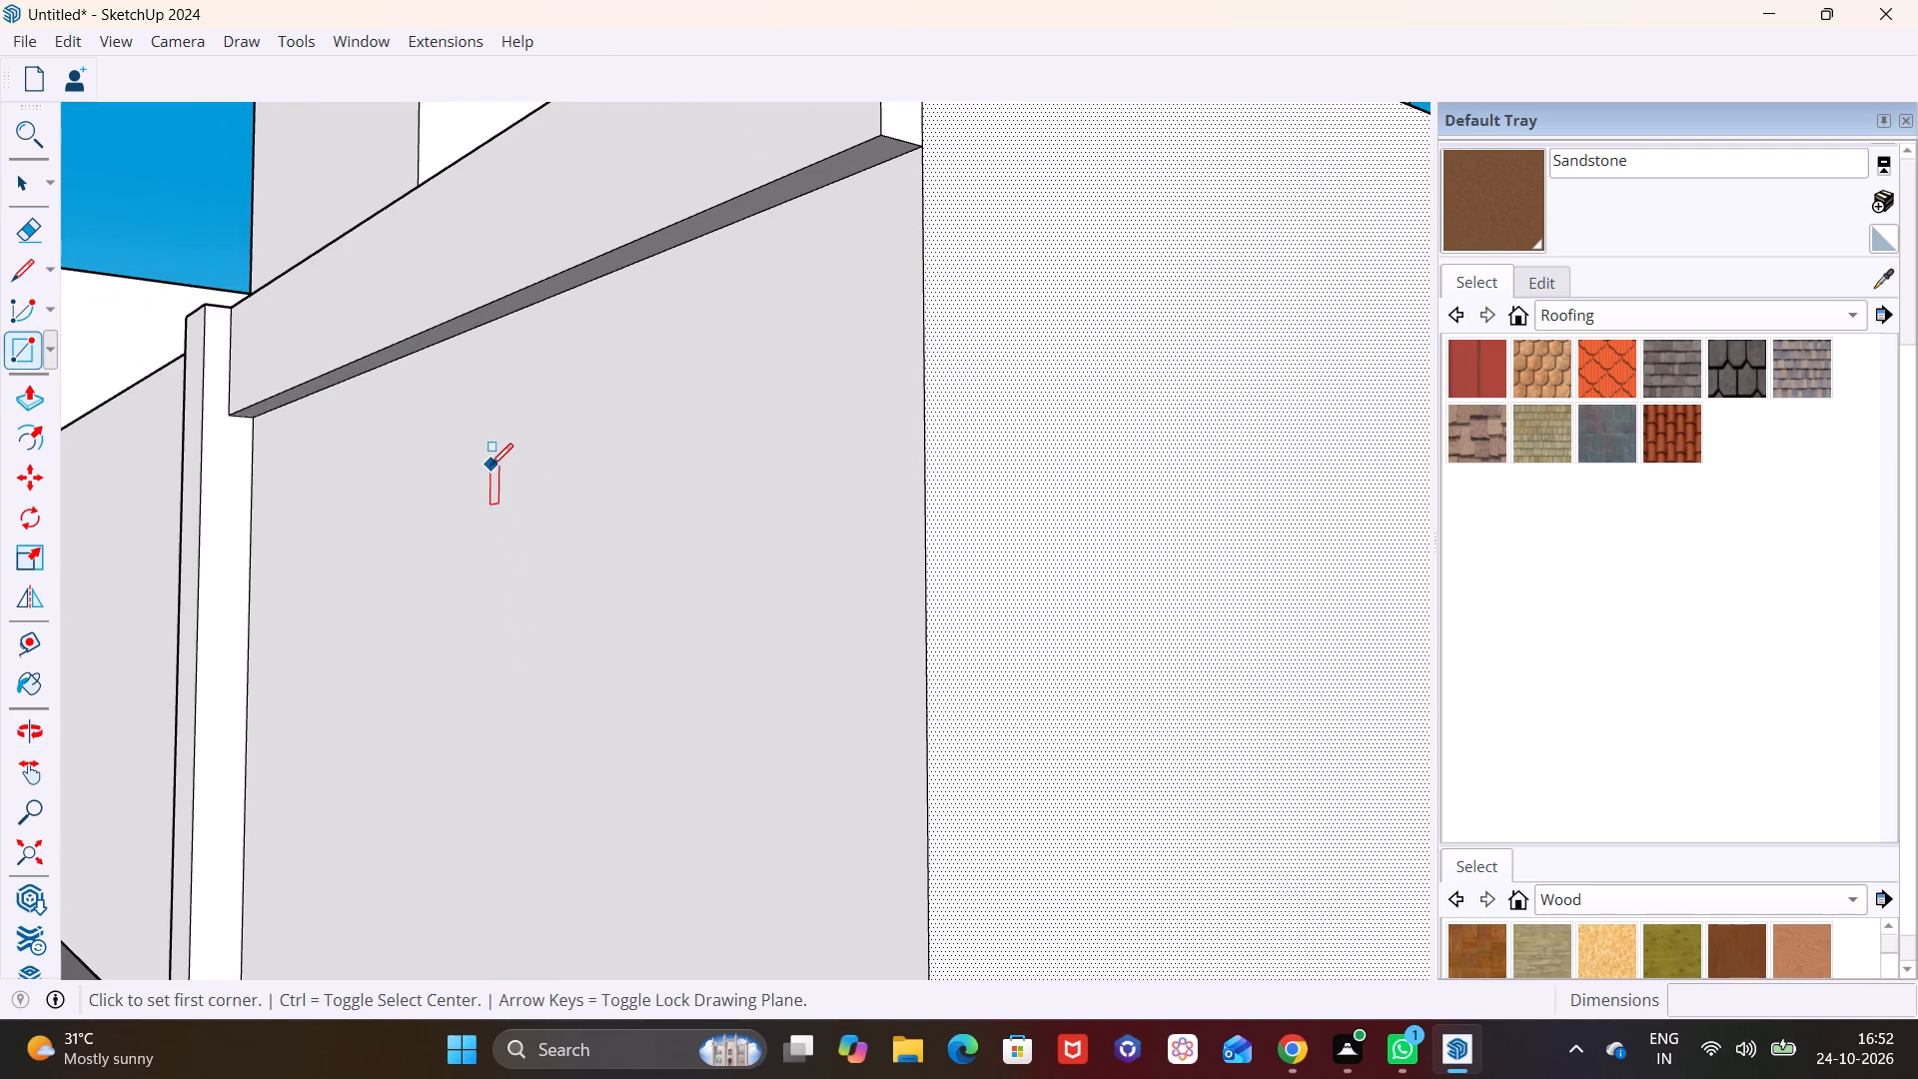
{"action": "left_click", "coordinate": [254, 435]}
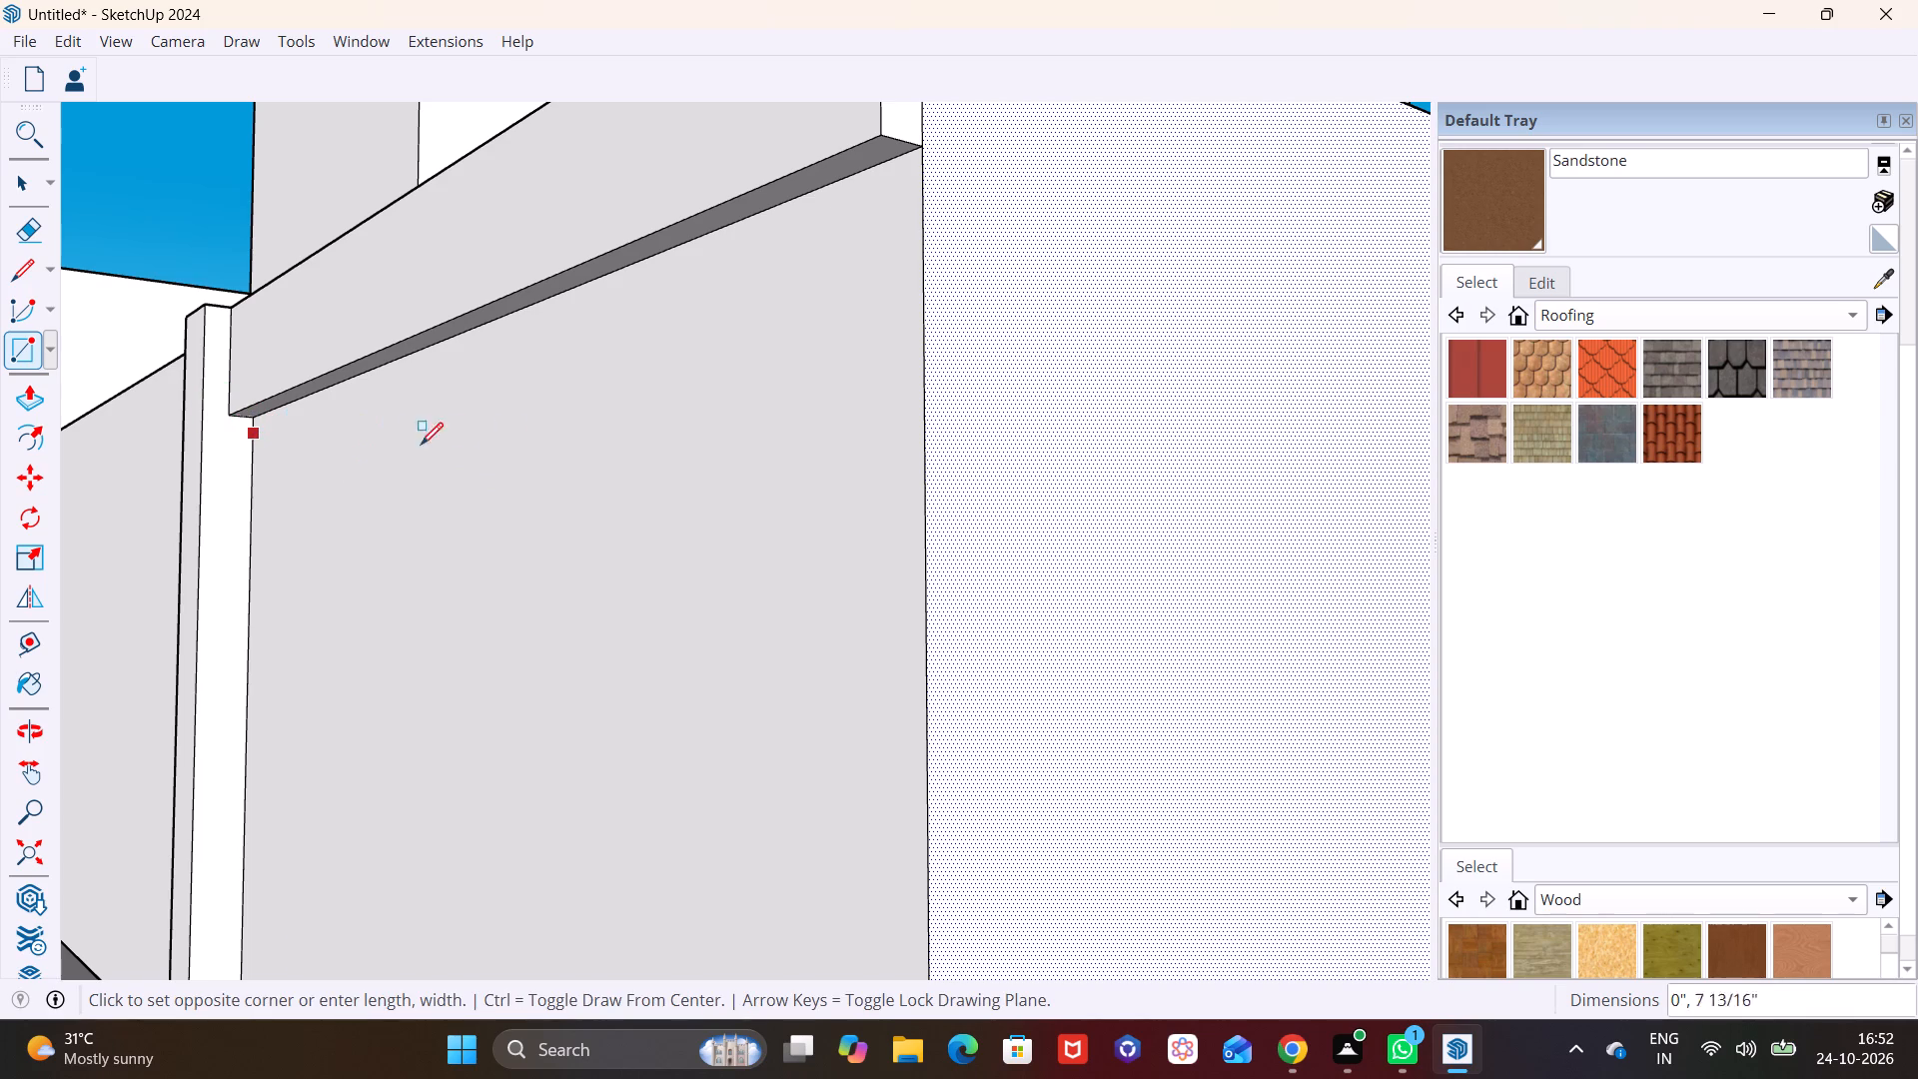
{"action": "middle_click_drag", "start_coordinate": [918, 317], "coordinate": [1097, 515]}
{"action": "scroll", "coordinate": [1052, 497], "scroll_direction": "down", "scroll_amount": 3}
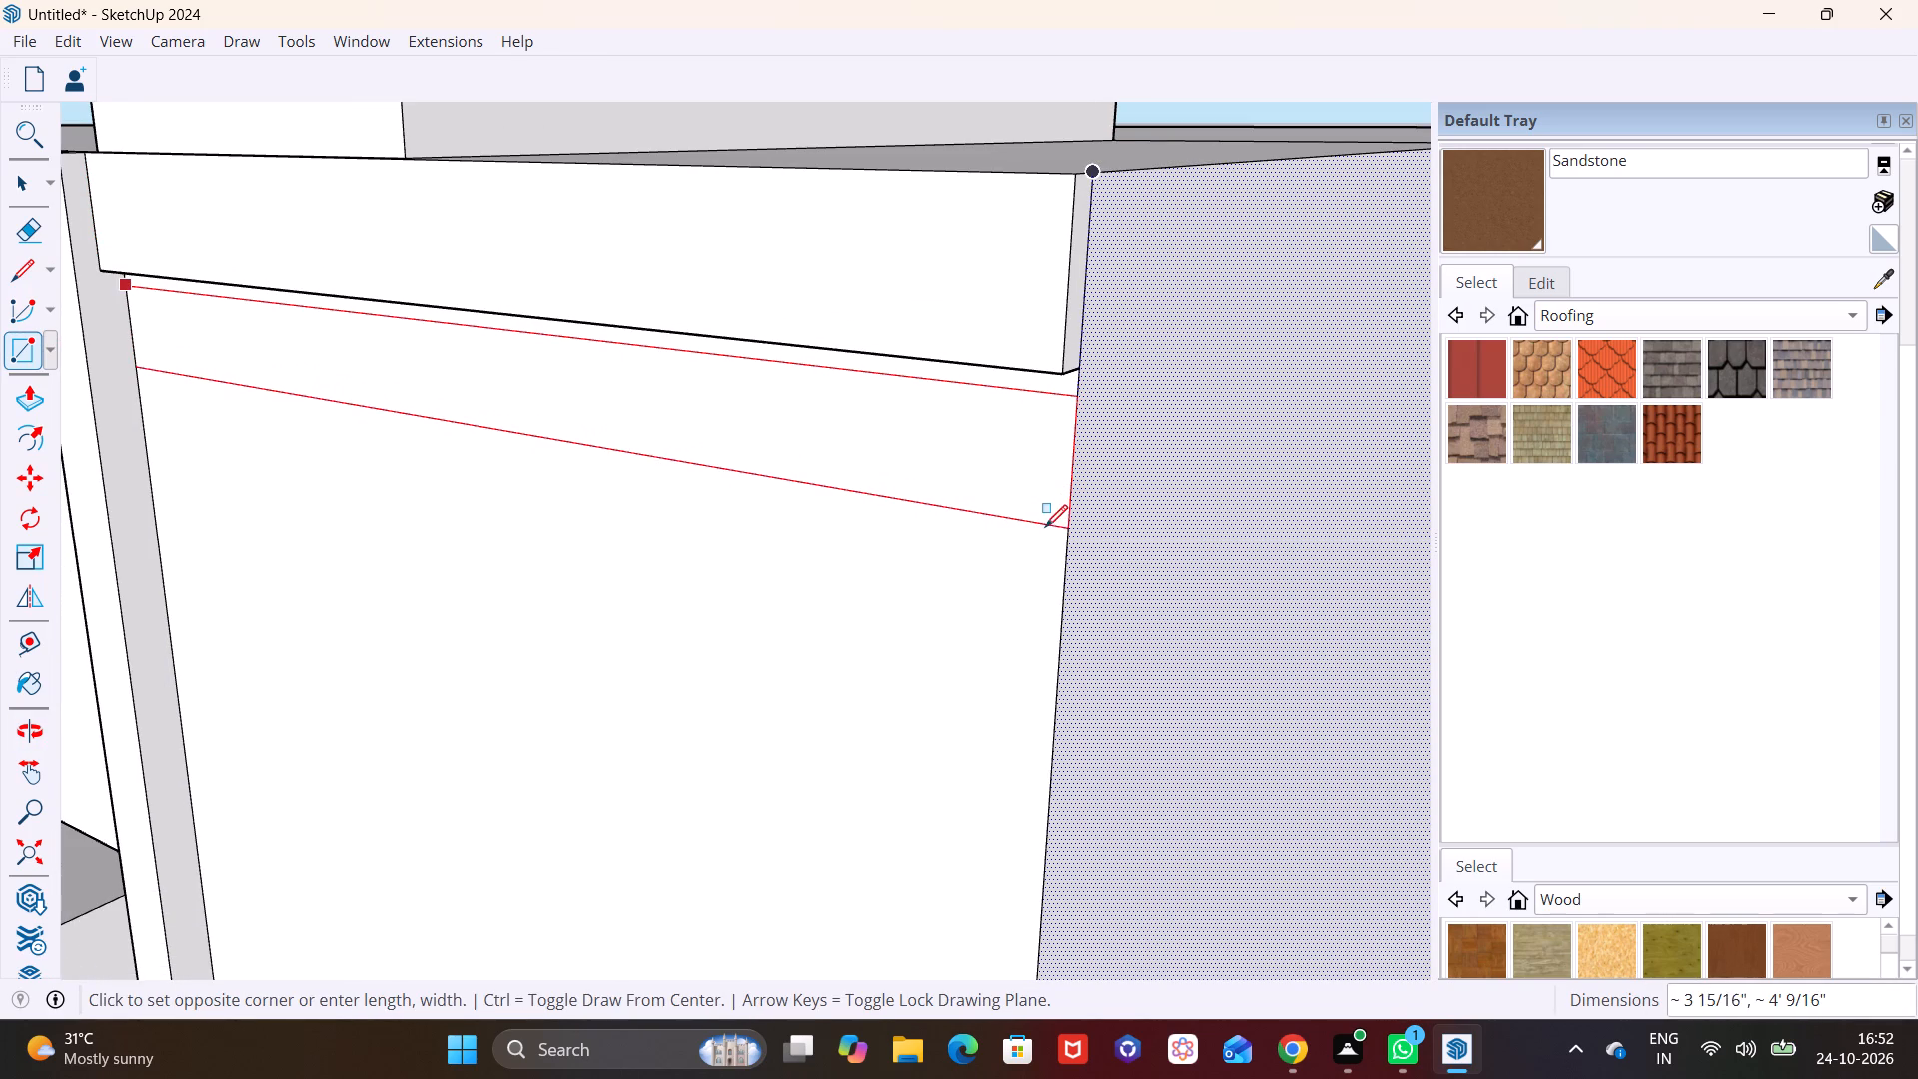
{"action": "left_click", "coordinate": [1052, 534]}
{"action": "key", "text": "space"}
Place the thin rectangle below the horizontal band and group its face and edges.
{"action": "left_click", "coordinate": [981, 447]}
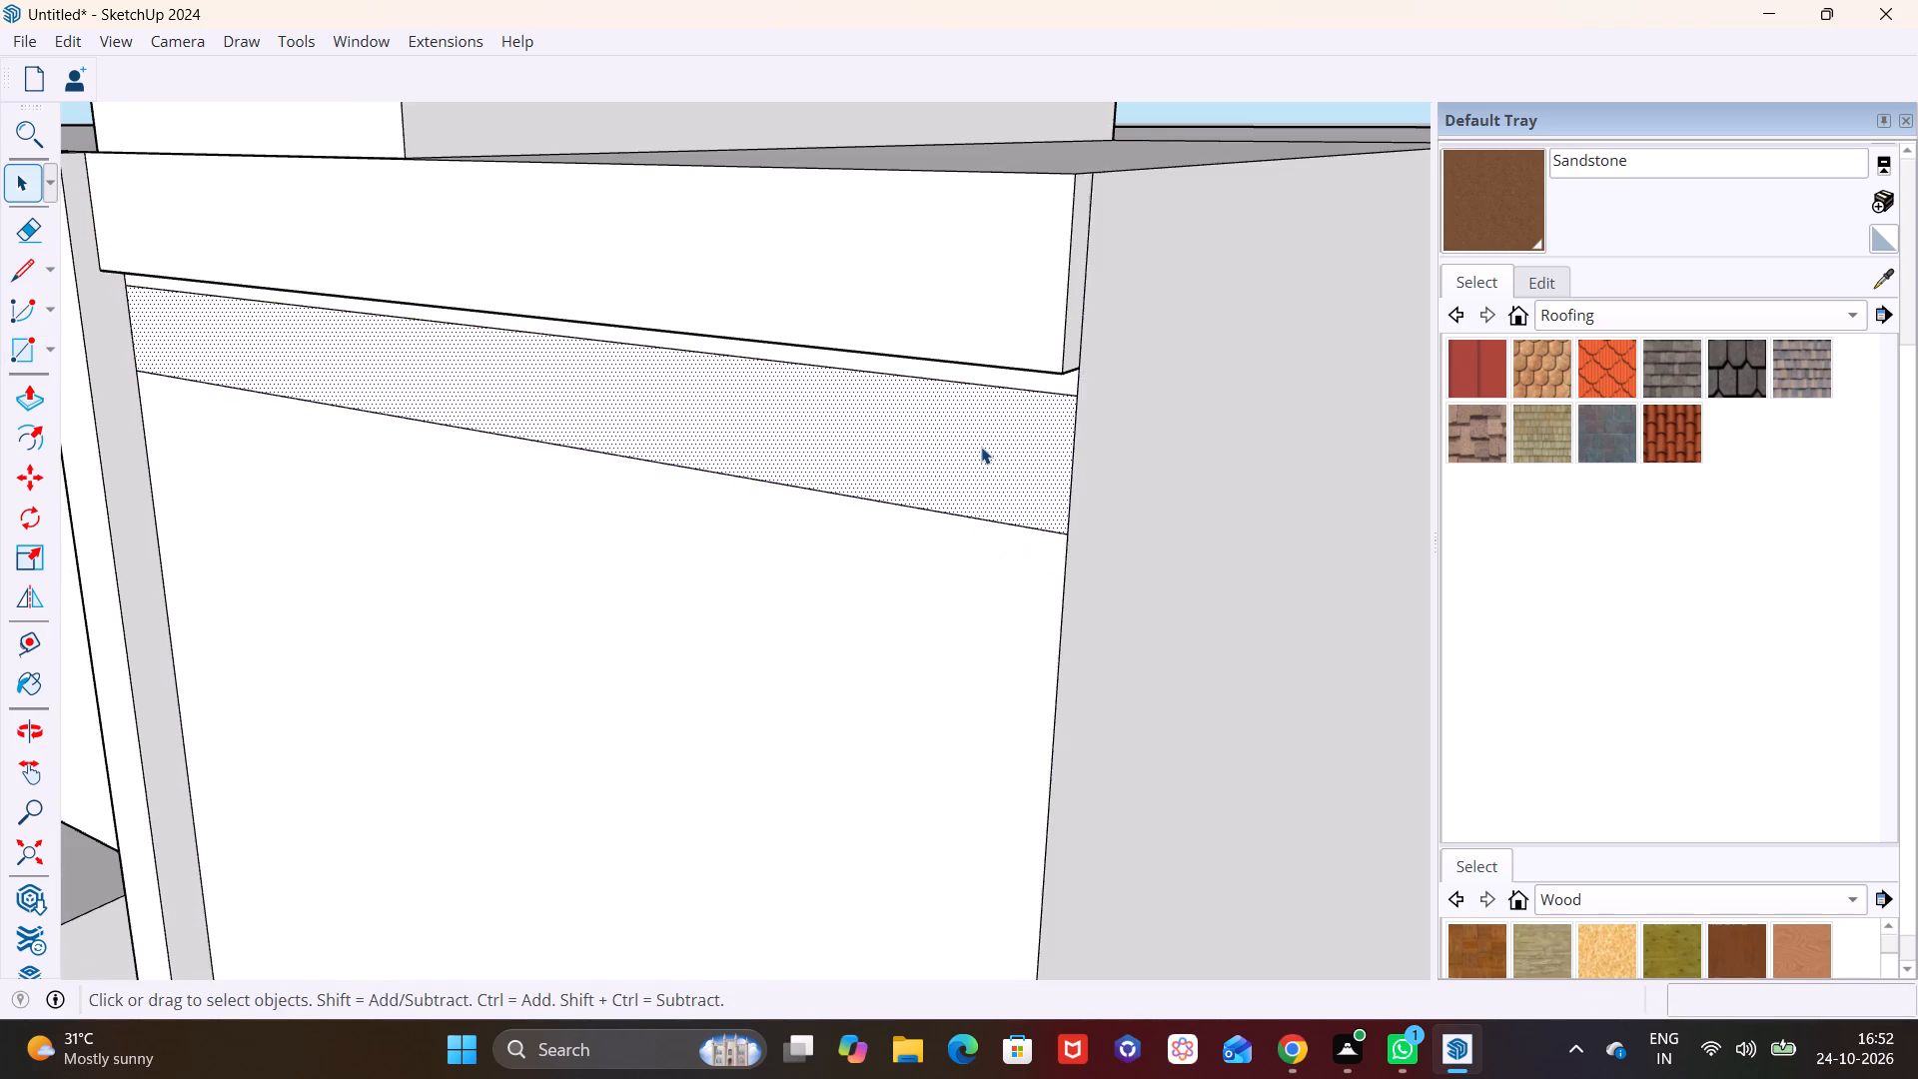
{"action": "double_click", "coordinate": [981, 447]}
{"action": "left_click", "coordinate": [1296, 601]}
{"action": "double_click", "coordinate": [1023, 515]}
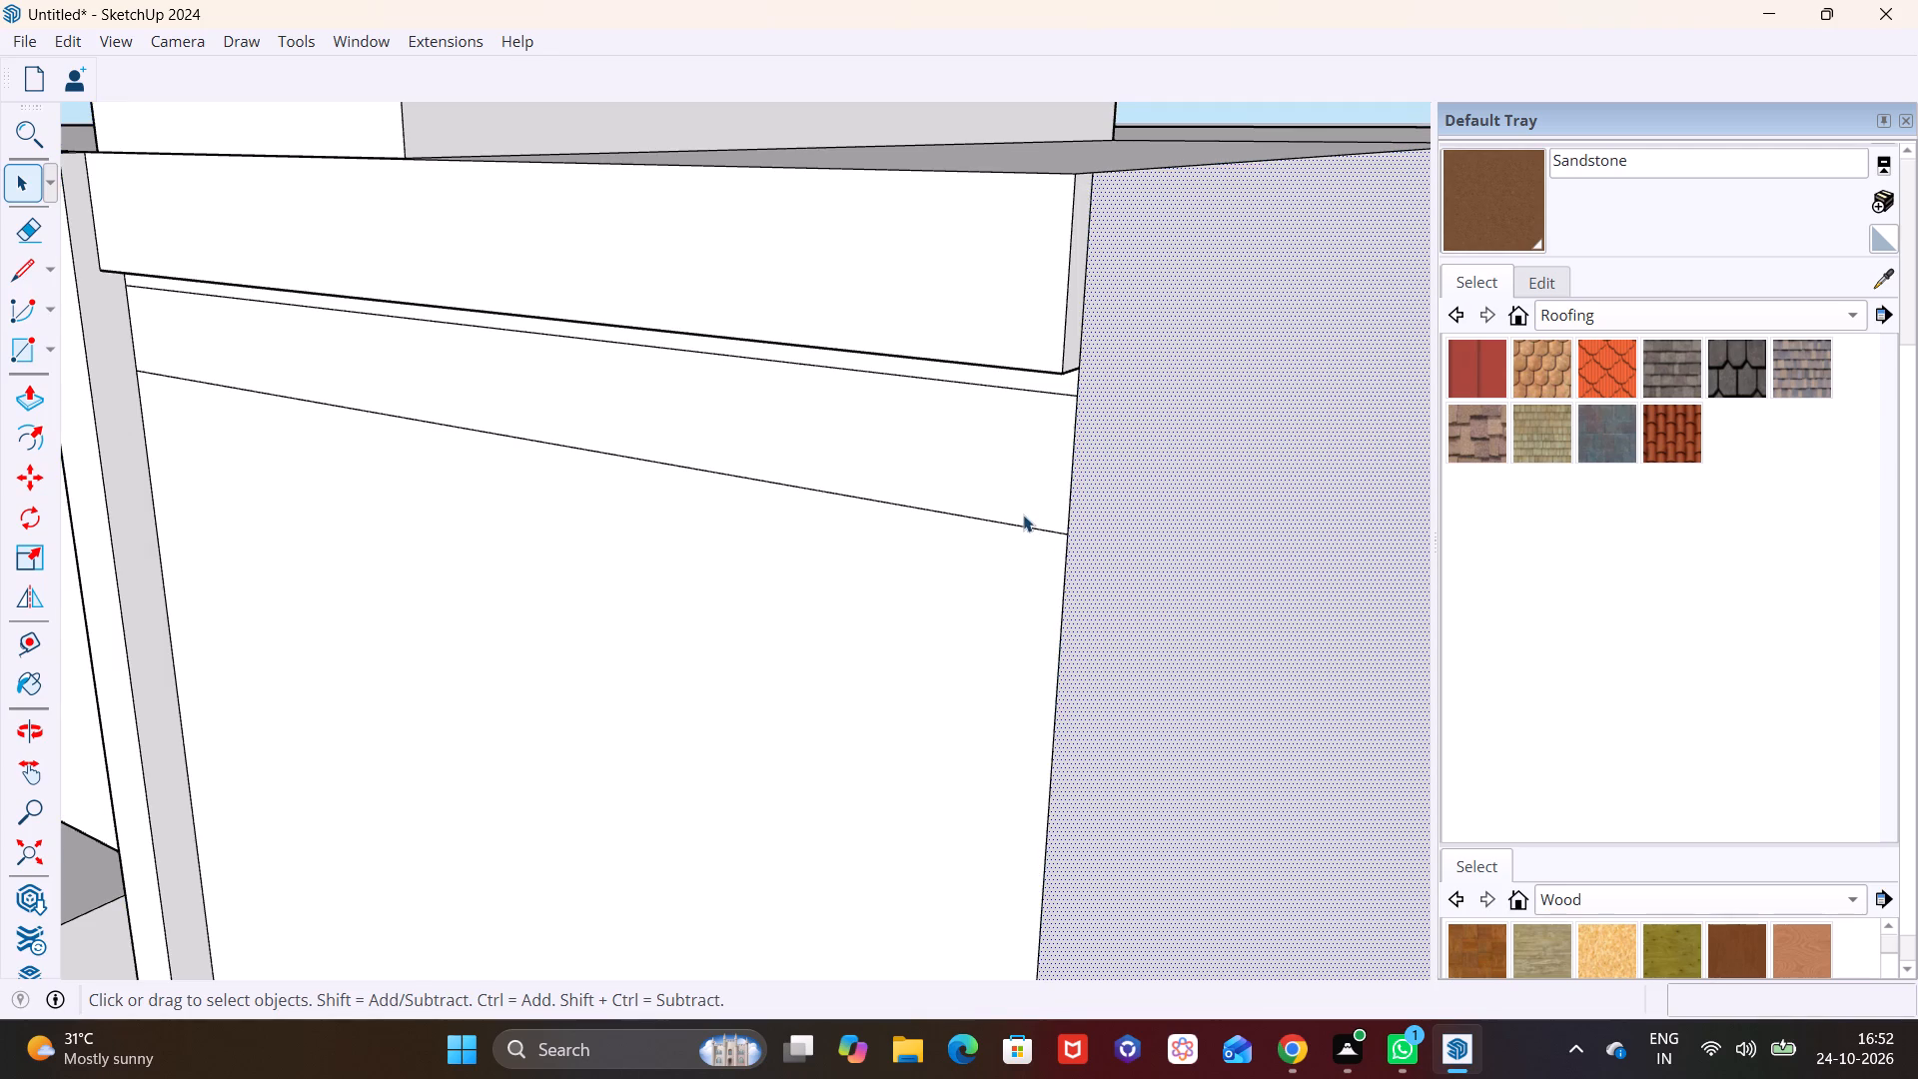
{"action": "right_click", "coordinate": [941, 461]}
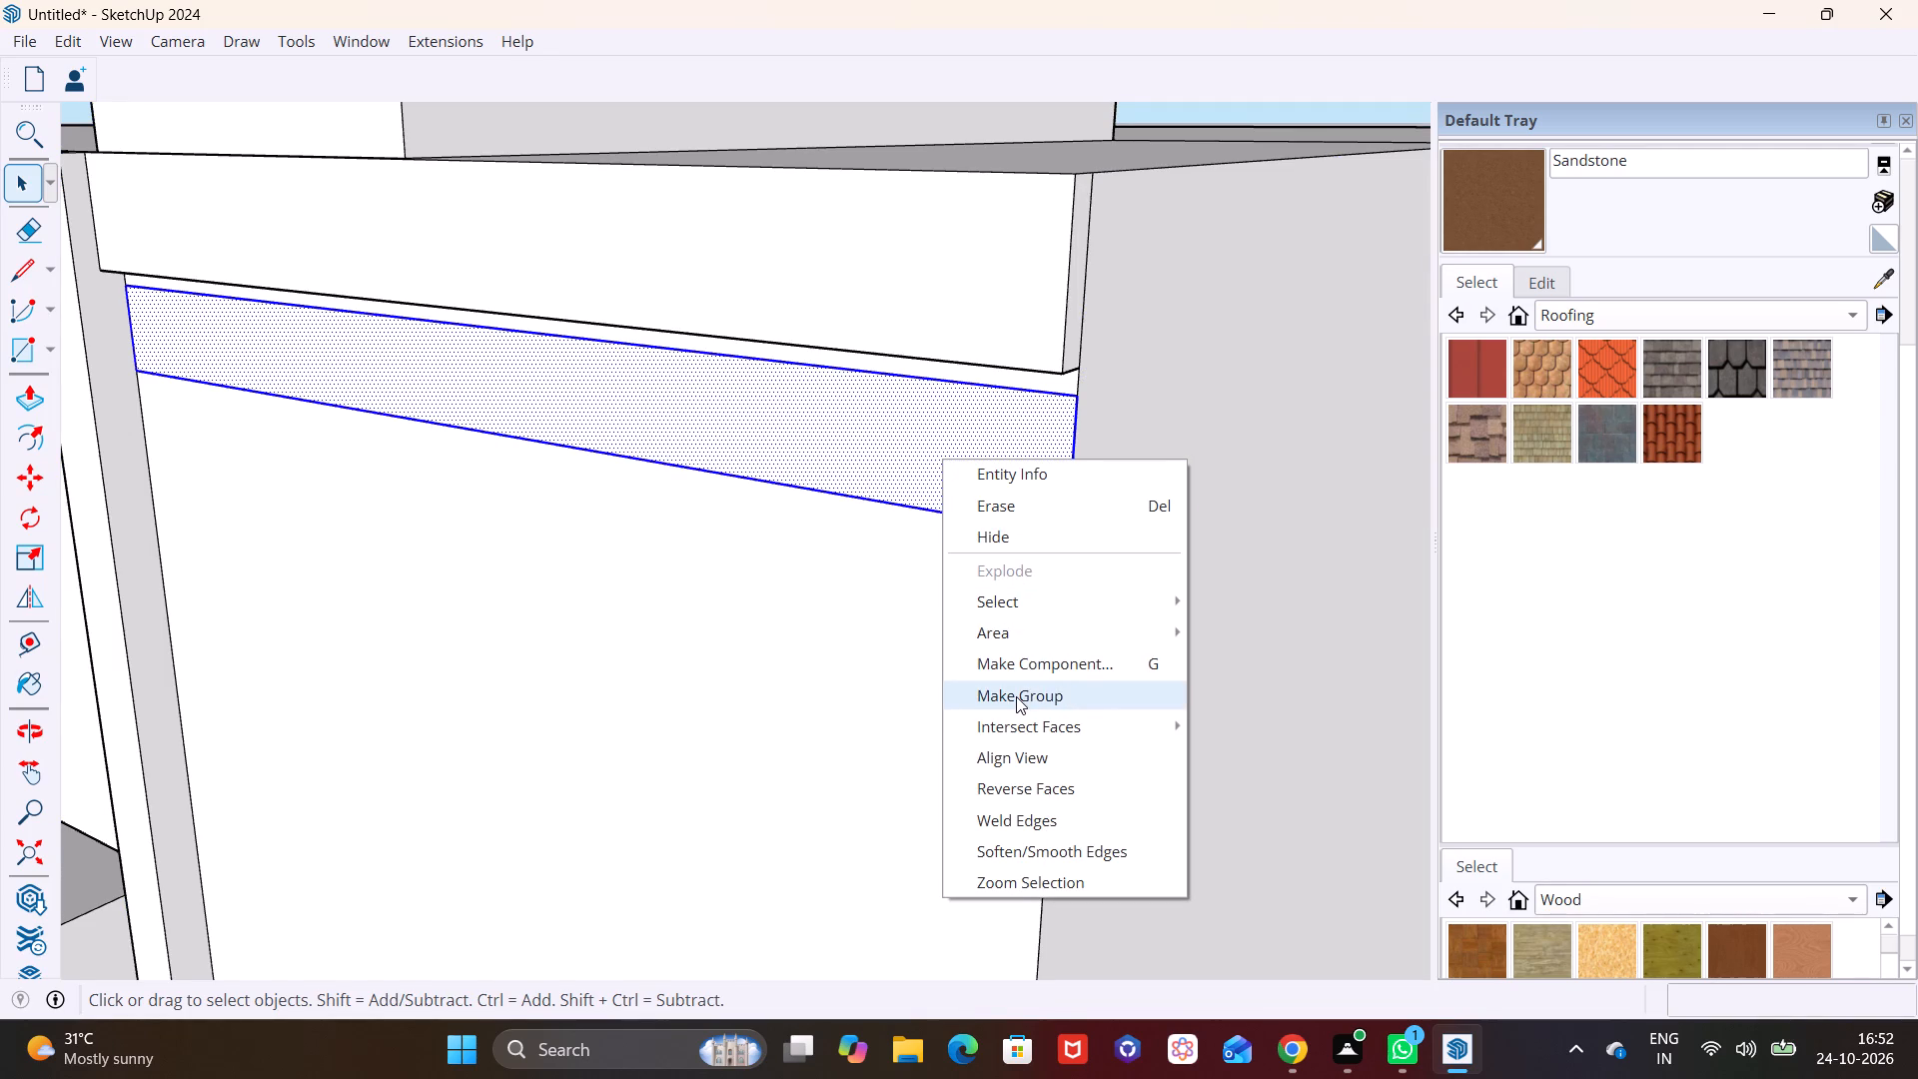
{"action": "left_click", "coordinate": [1016, 696]}
Push/Pull the grouped rectangle's face out until it is flush with the band above, forming a slat, and exit the group.
{"action": "triple_click", "coordinate": [756, 432]}
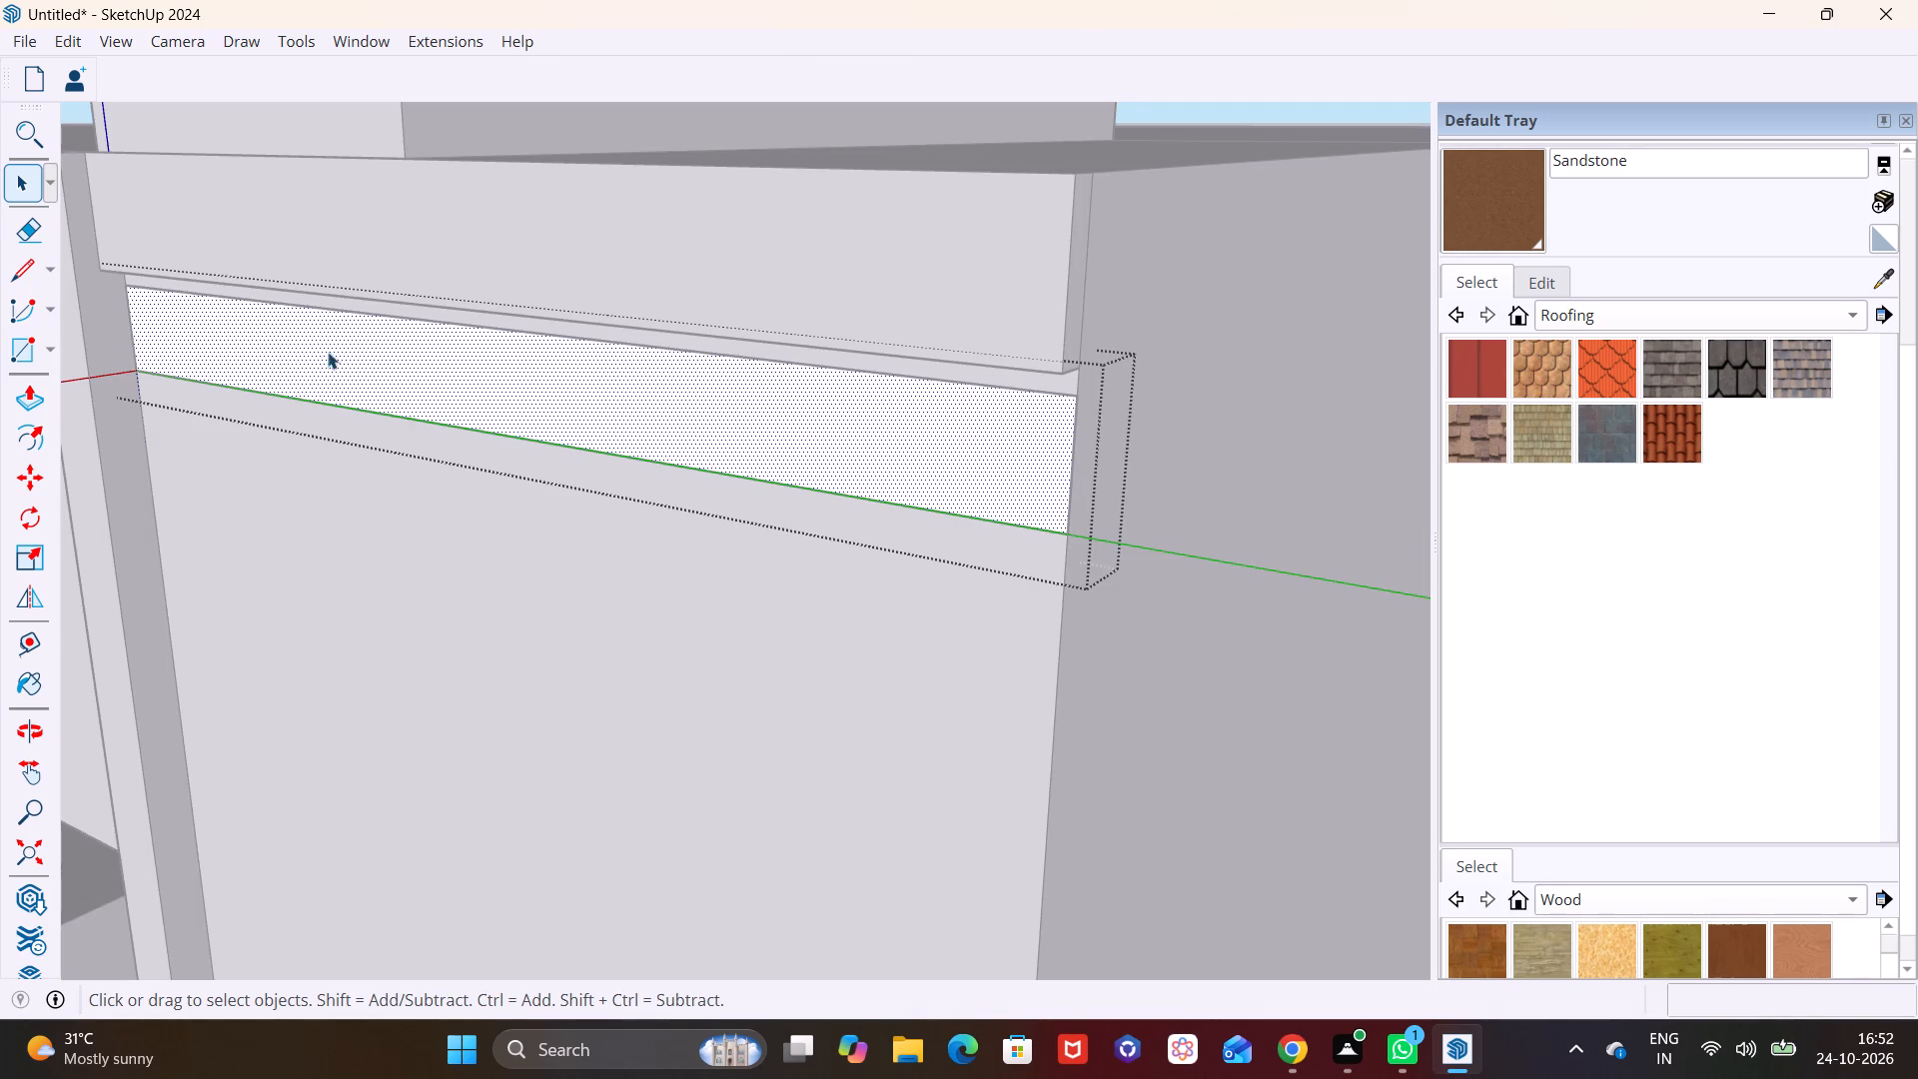
{"action": "left_click_drag", "start_coordinate": [41, 402], "coordinate": [47, 386]}
{"action": "scroll", "coordinate": [674, 458], "scroll_direction": "down", "scroll_amount": 2}
{"action": "middle_click_drag", "start_coordinate": [841, 477], "coordinate": [465, 528]}
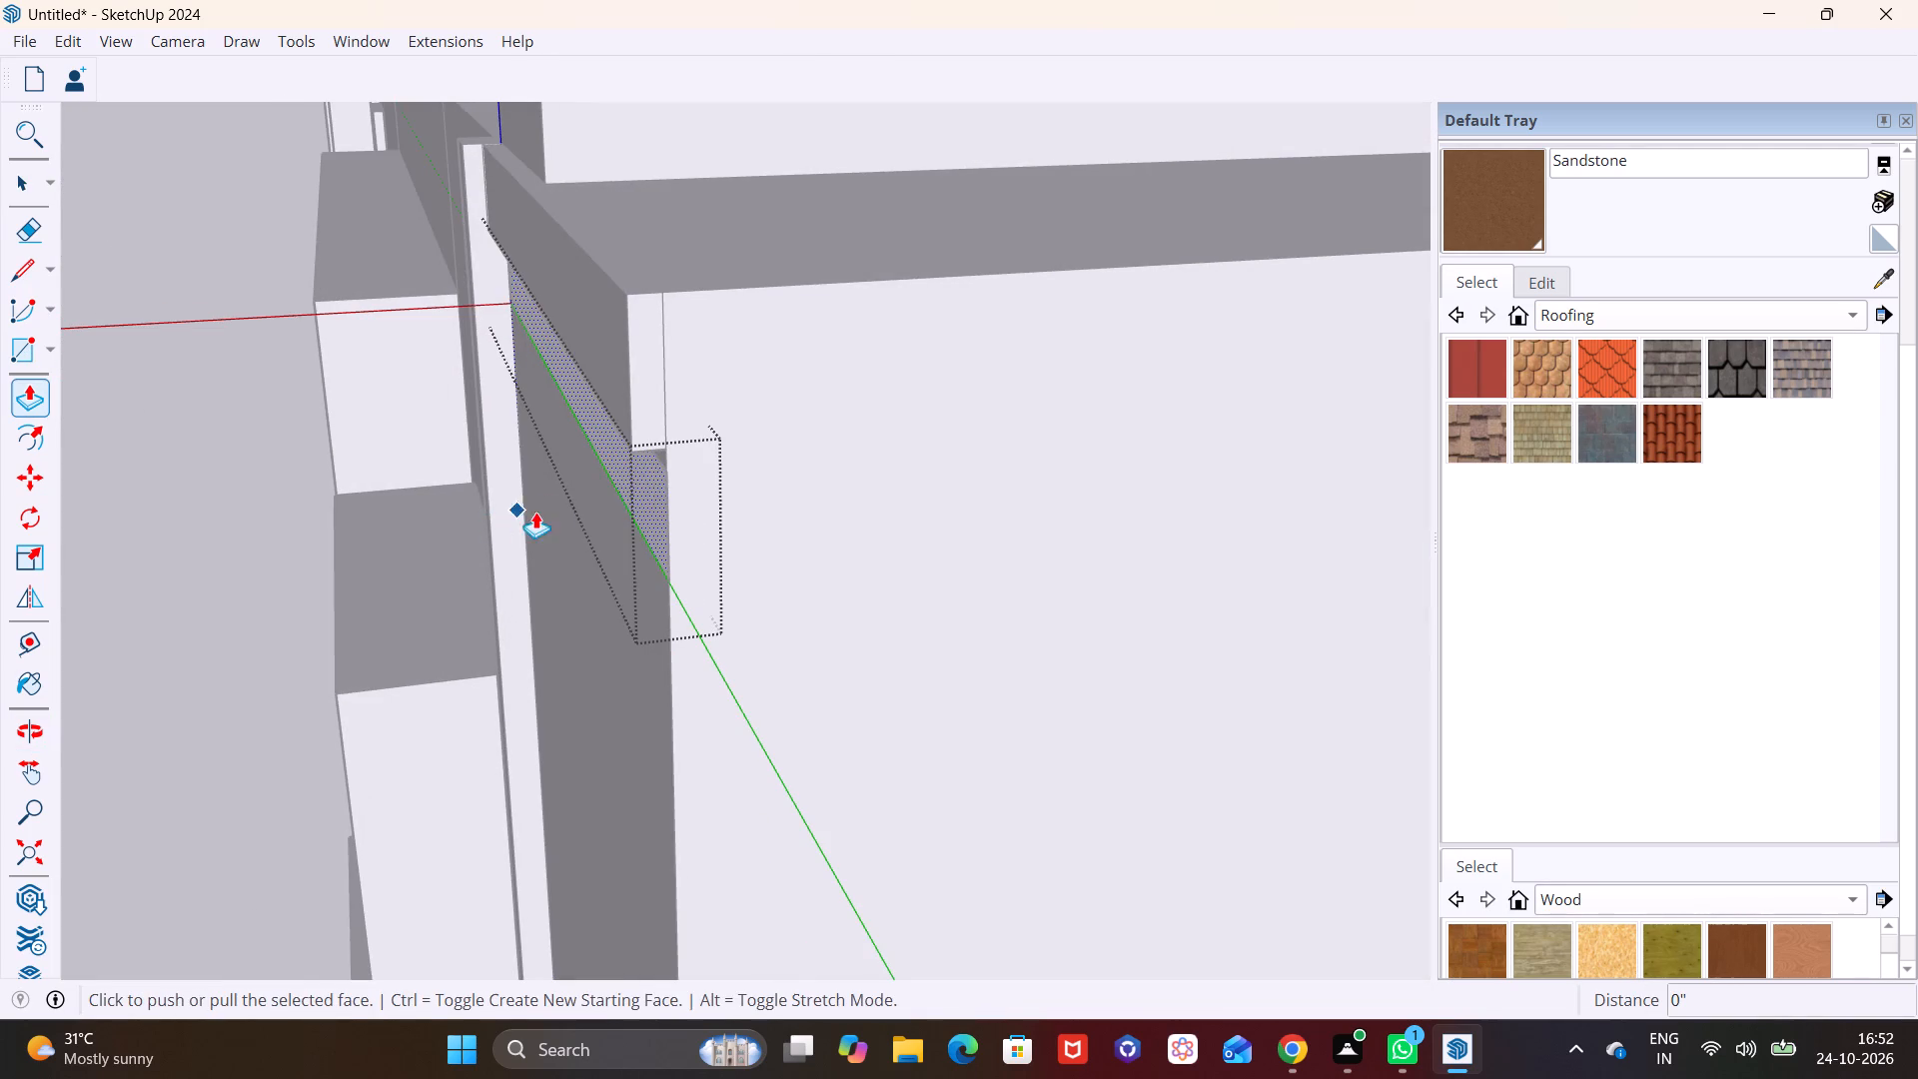
{"action": "left_click", "coordinate": [646, 486]}
{"action": "left_click", "coordinate": [632, 444]}
{"action": "scroll", "coordinate": [611, 535], "scroll_direction": "down", "scroll_amount": 4}
{"action": "key", "text": "space"}
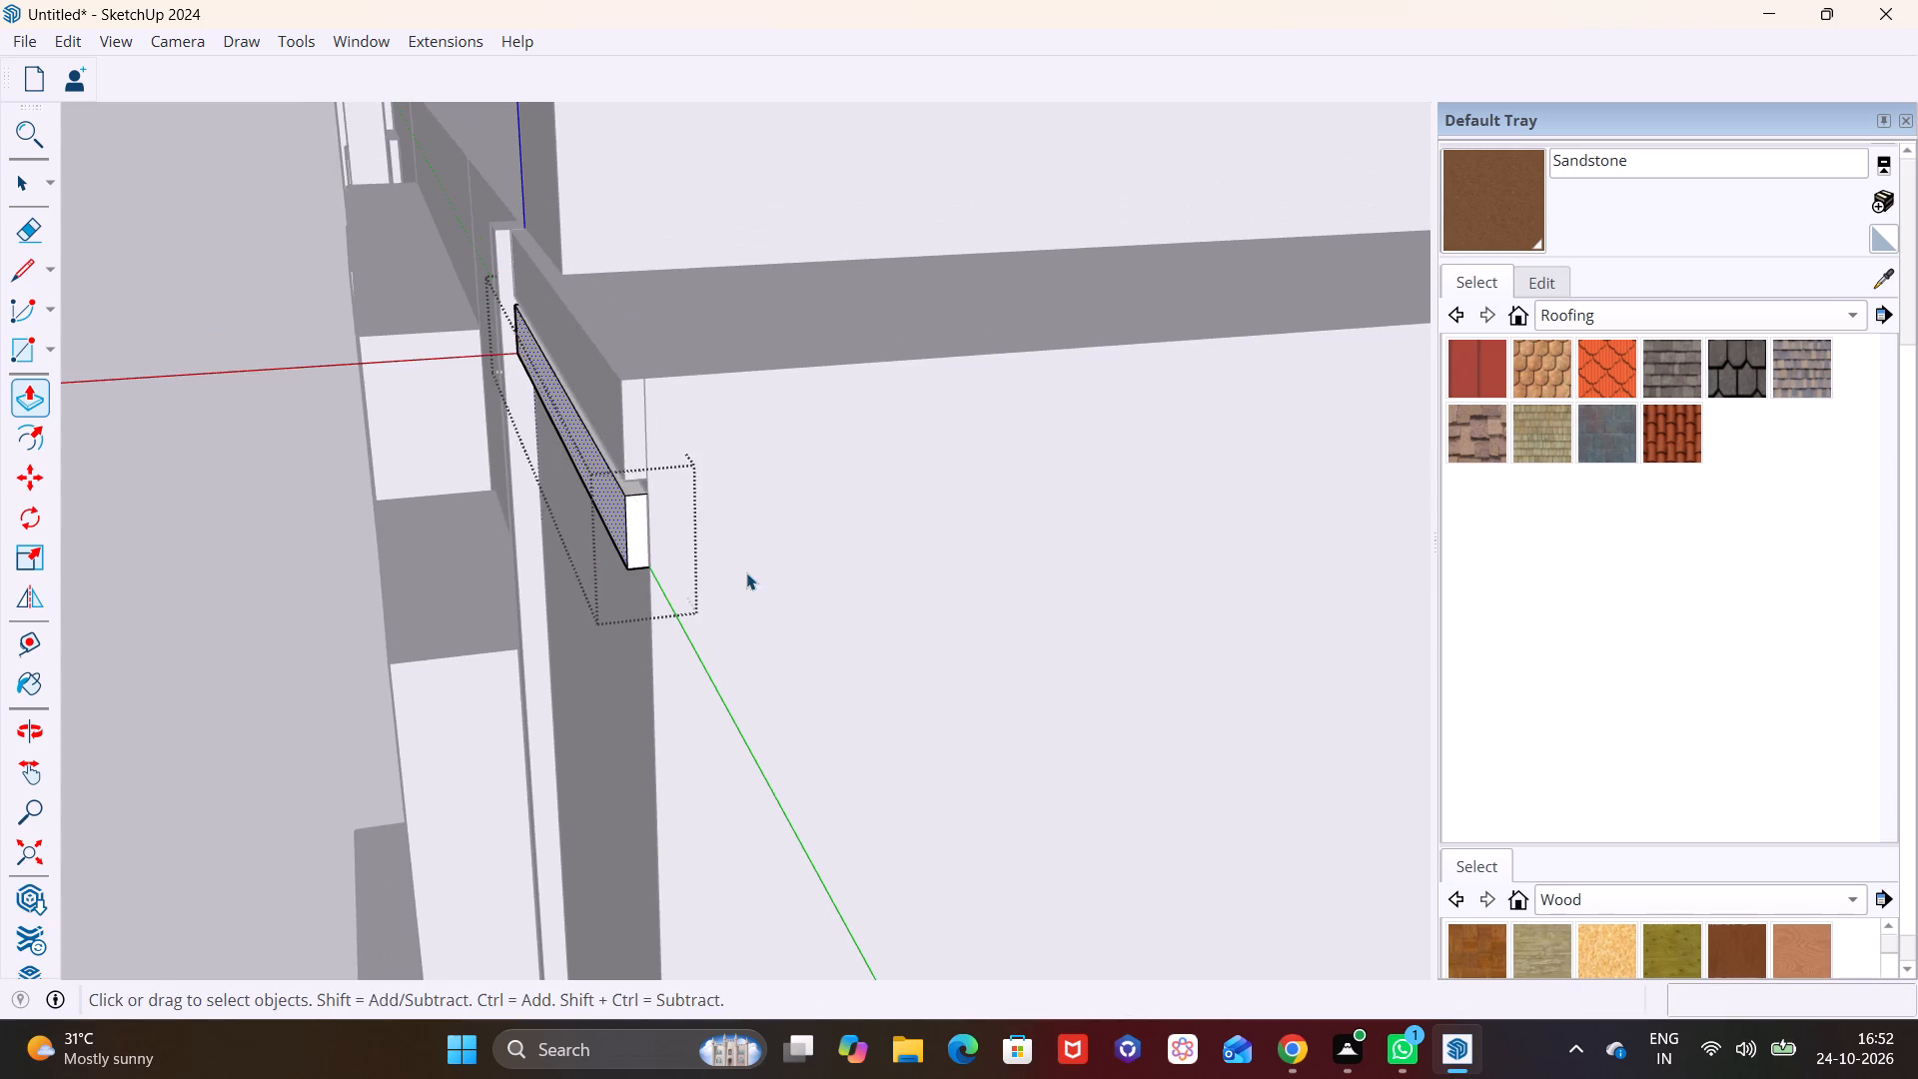
{"action": "left_click", "coordinate": [746, 572]}
{"action": "middle_click_drag", "start_coordinate": [709, 528], "coordinate": [753, 458]}
{"action": "scroll", "coordinate": [666, 479], "scroll_direction": "up", "scroll_amount": 3}
{"action": "double_click", "coordinate": [632, 458]}
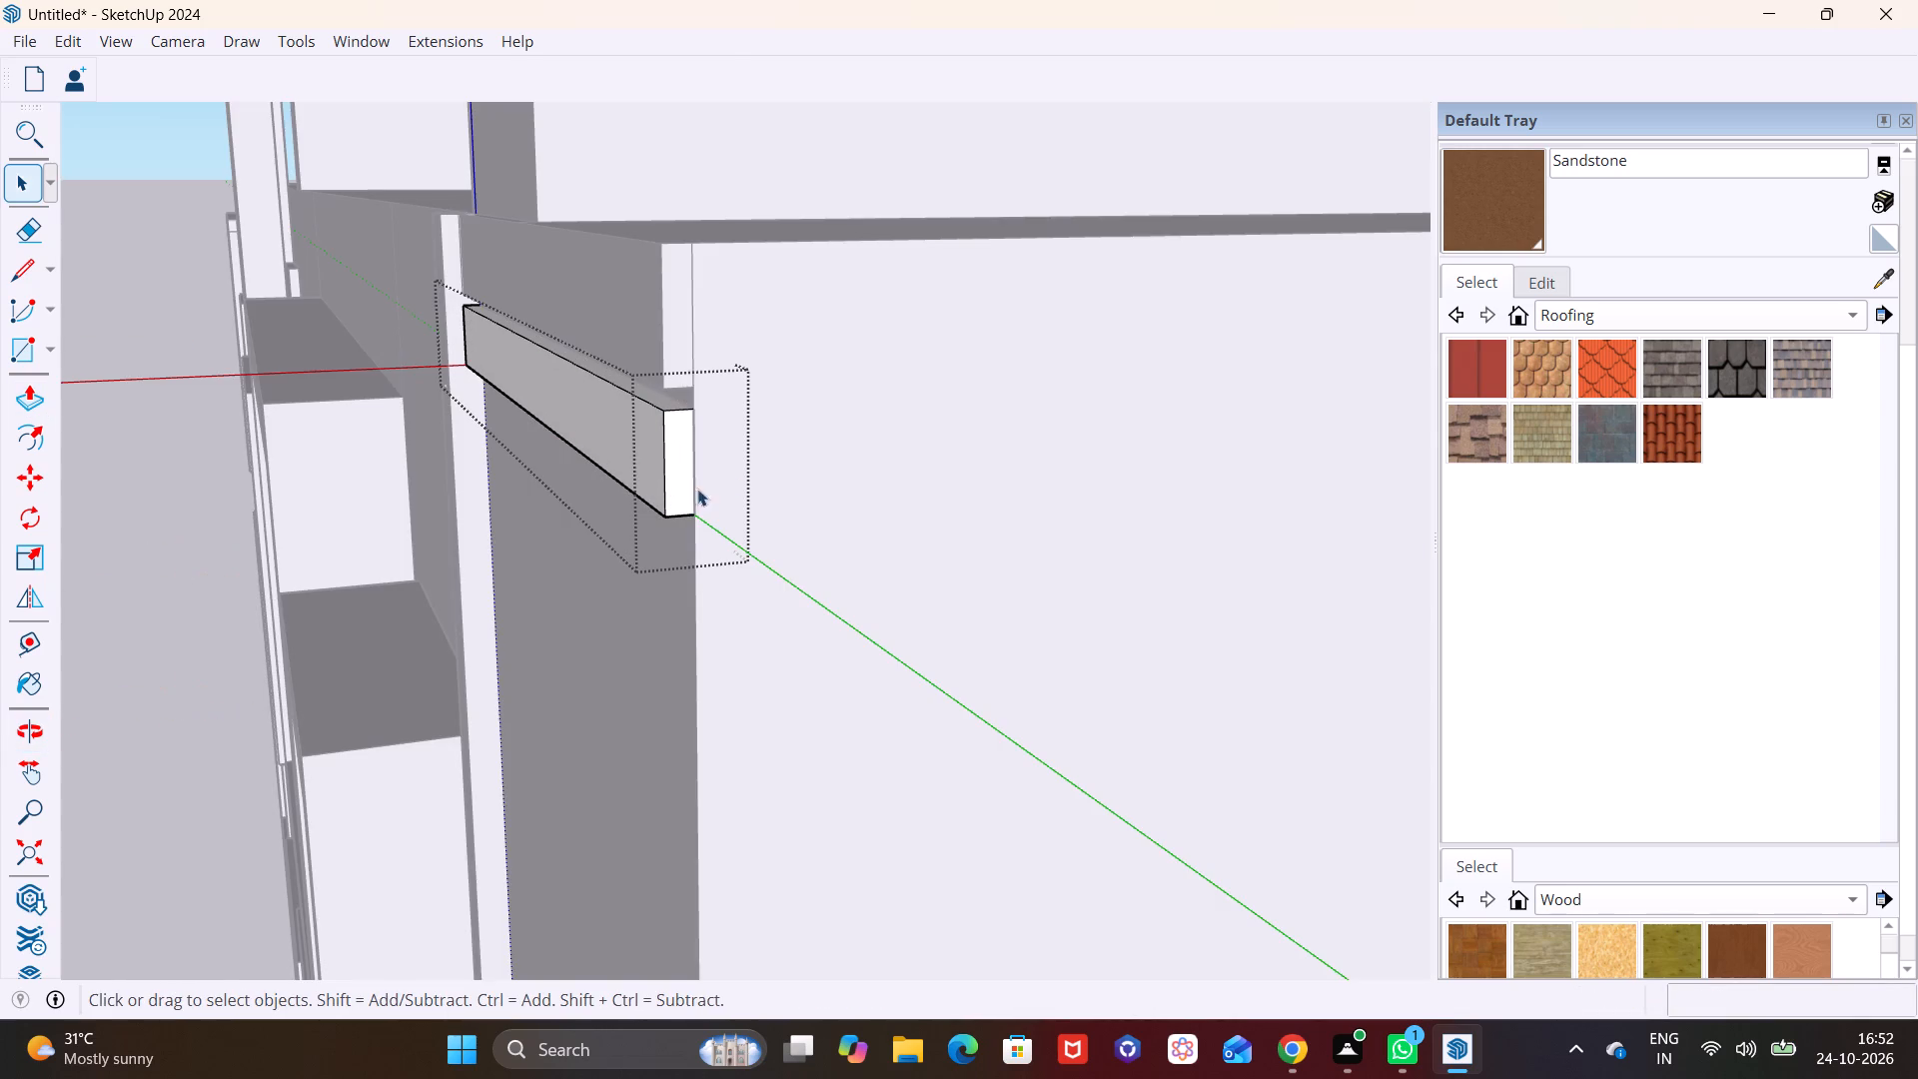
{"action": "left_click", "coordinate": [849, 469]}
Copy the slat straight down the wall with a small gap and repeat the copy 30 times.
{"action": "left_click", "coordinate": [662, 464]}
{"action": "scroll", "coordinate": [675, 485], "scroll_direction": "down", "scroll_amount": 3}
{"action": "middle_click_drag", "start_coordinate": [692, 501], "coordinate": [737, 342], "text": "shift"}
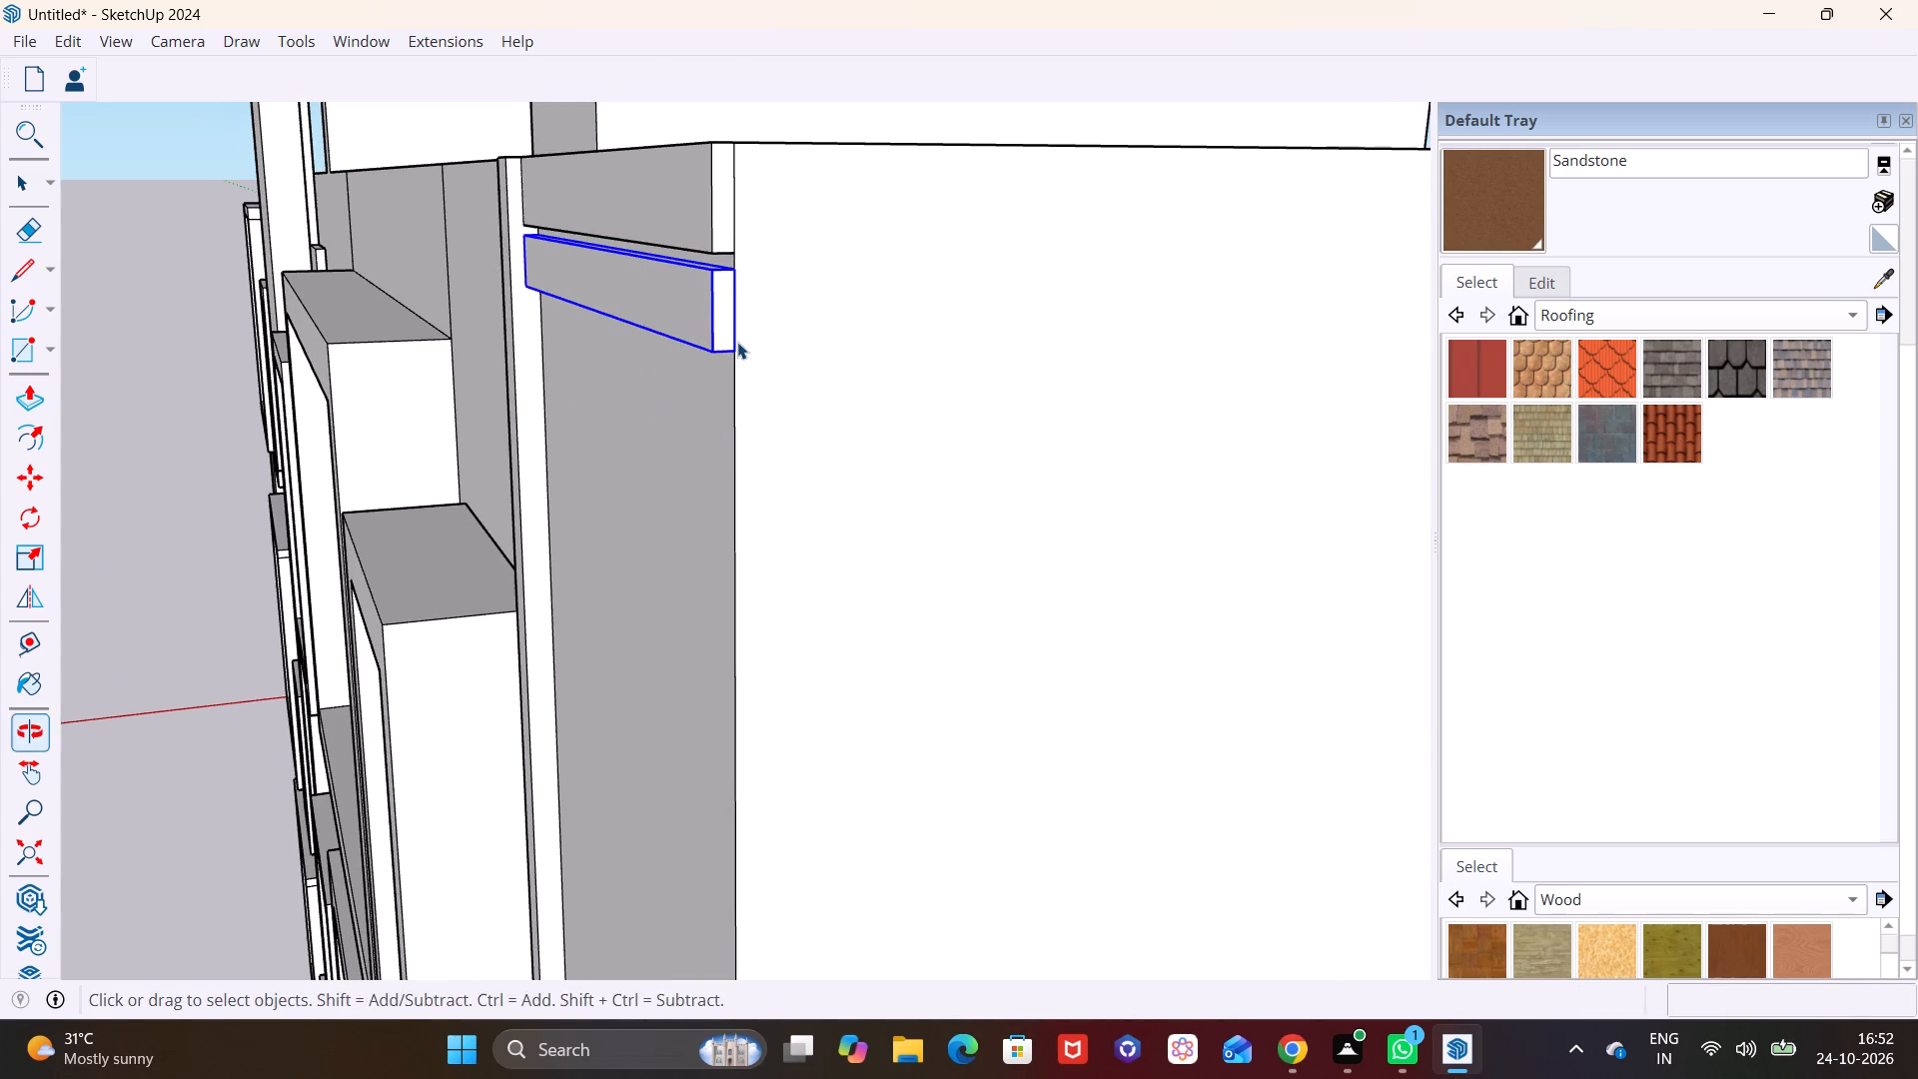
{"action": "key", "text": "m"}
{"action": "left_click", "coordinate": [730, 269]}
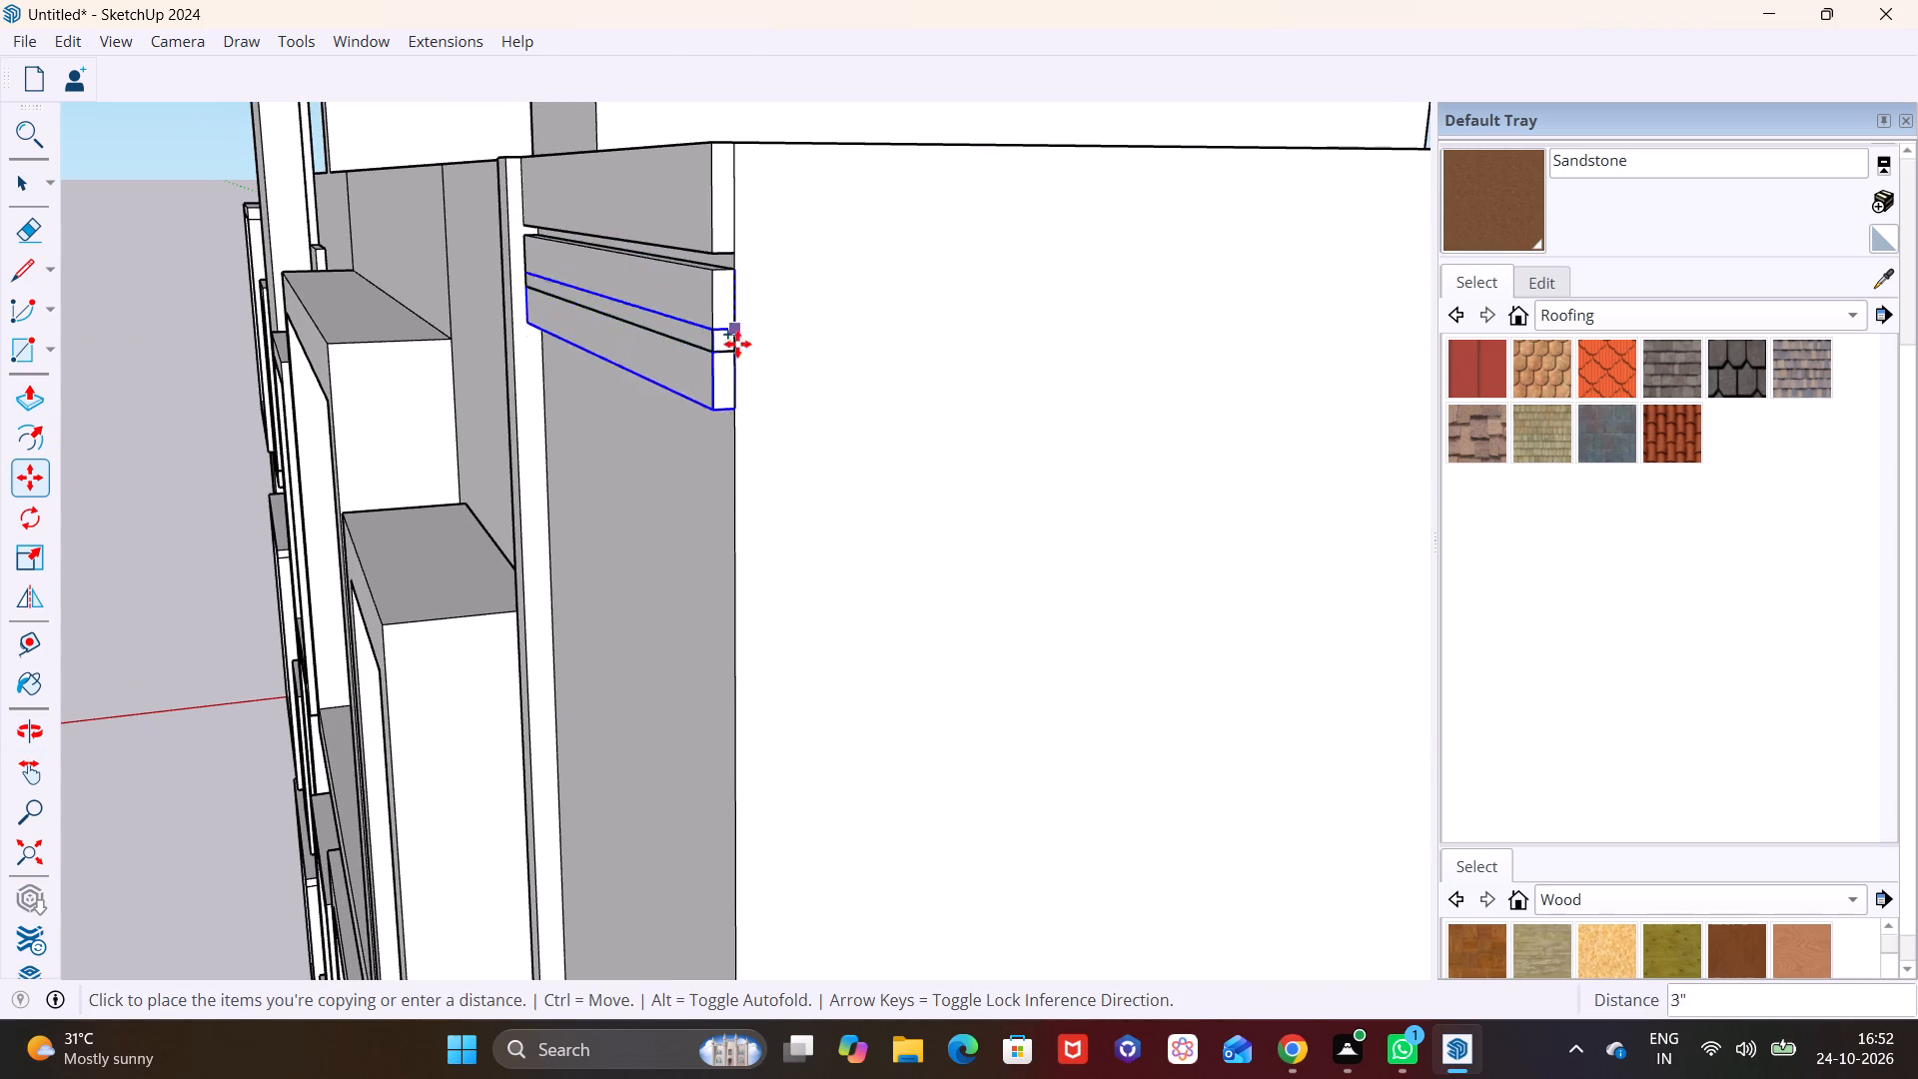
{"action": "scroll", "coordinate": [735, 372], "scroll_direction": "up", "scroll_amount": 4}
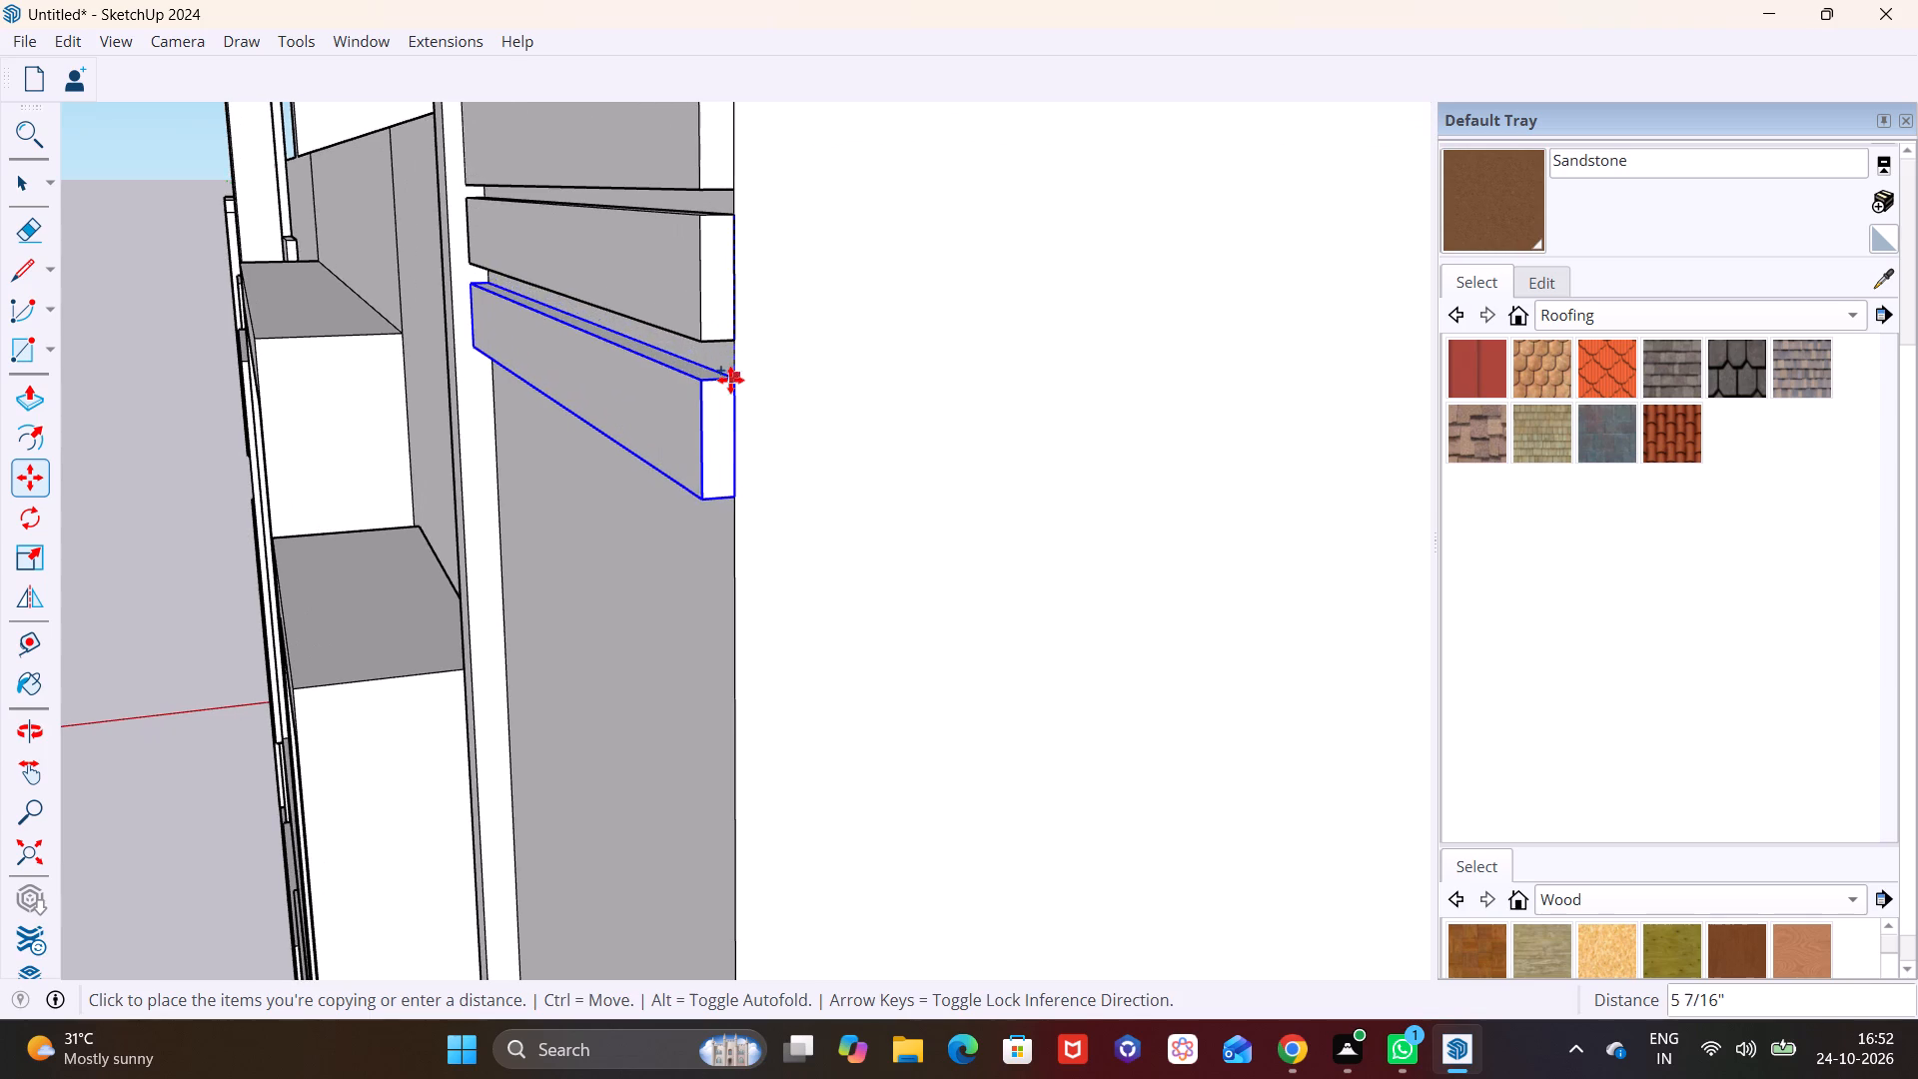
{"action": "left_click", "coordinate": [730, 357]}
{"action": "type", "text": "*30"}
{"action": "key", "text": "Return"}
Examine how far down the corner wall the slat column reaches, up close and on the whole building.
{"action": "scroll", "coordinate": [770, 327], "scroll_direction": "down", "scroll_amount": 13}
{"action": "middle_click_drag", "start_coordinate": [846, 648], "coordinate": [849, 323], "text": "shift"}
{"action": "scroll", "coordinate": [849, 640], "scroll_direction": "up", "scroll_amount": 1, "text": "shift"}
{"action": "scroll", "coordinate": [788, 626], "scroll_direction": "down", "scroll_amount": 4}
{"action": "middle_click_drag", "start_coordinate": [949, 804], "coordinate": [879, 418], "text": "shift"}
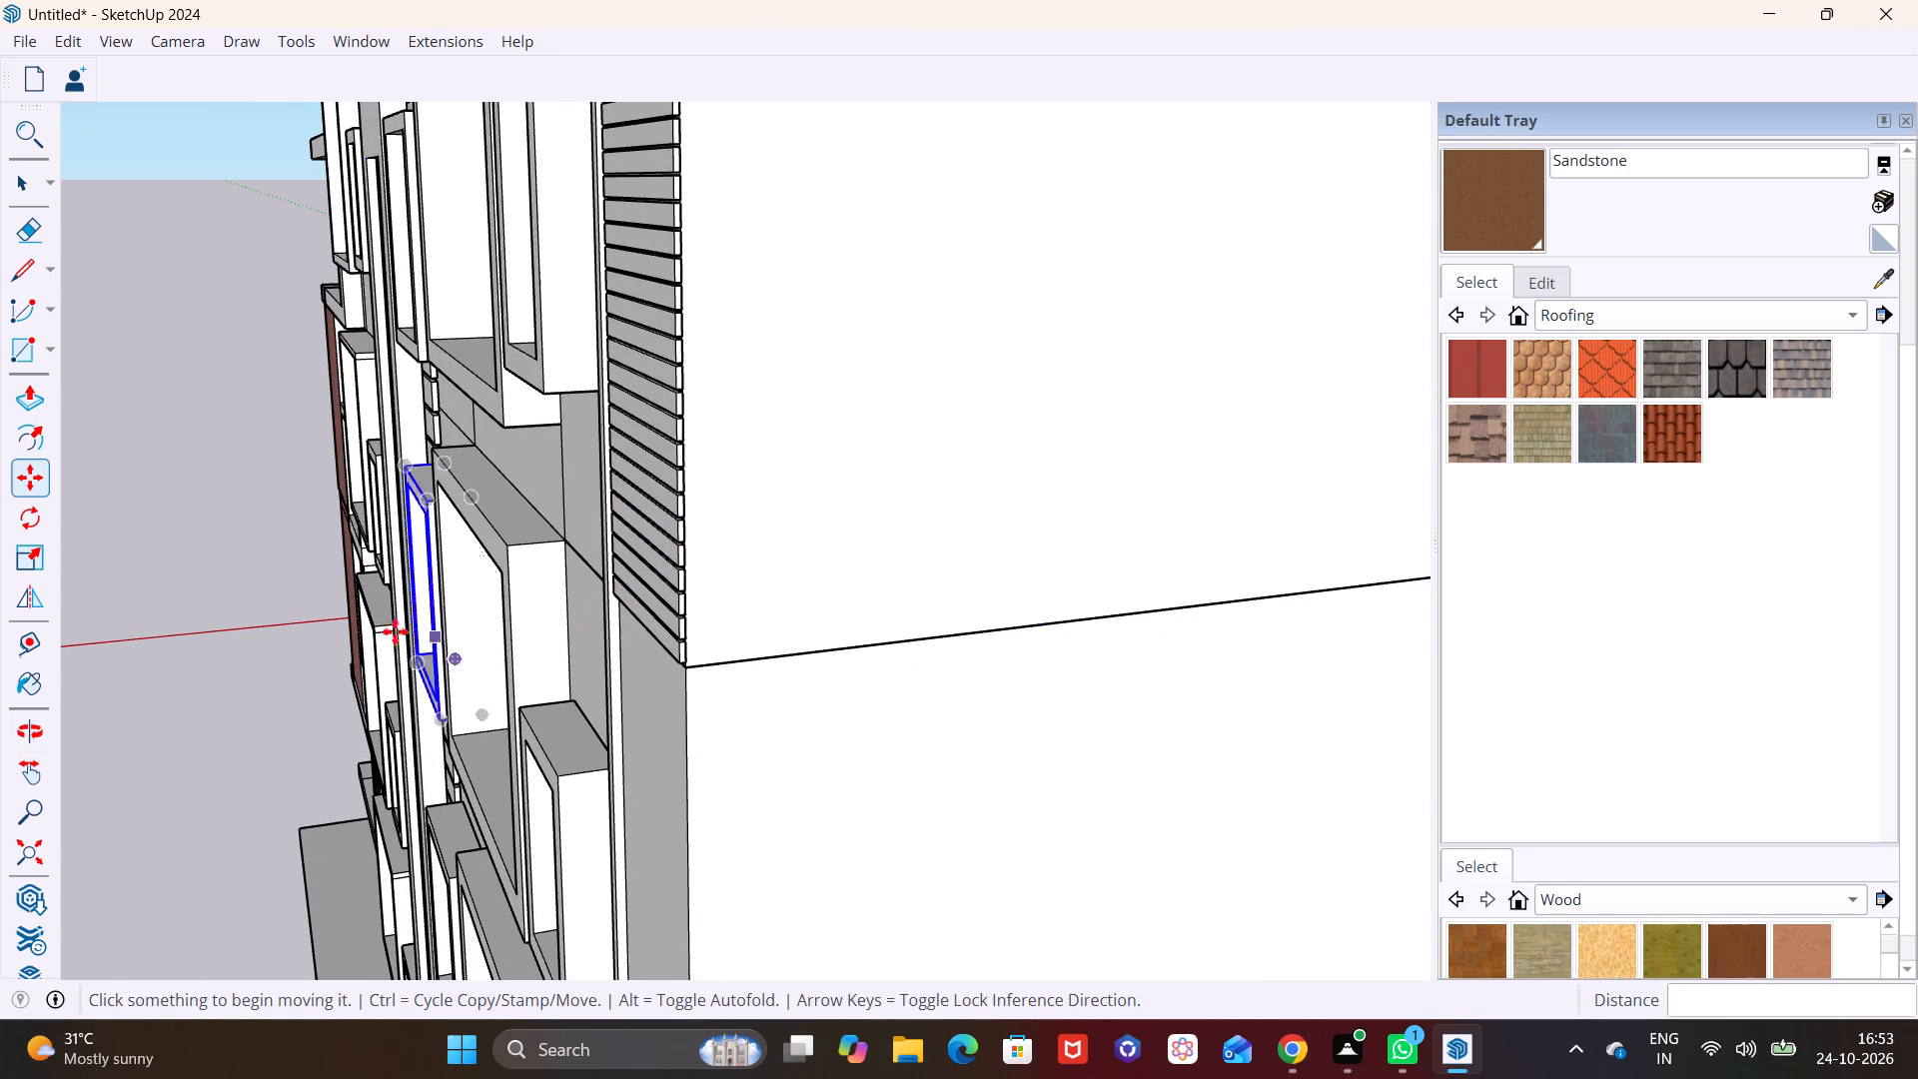
{"action": "key", "text": "space"}
{"action": "left_click", "coordinate": [188, 589]}
{"action": "scroll", "coordinate": [715, 652], "scroll_direction": "up", "scroll_amount": 1}
{"action": "middle_click_drag", "start_coordinate": [718, 652], "coordinate": [716, 229], "text": "shift"}
{"action": "scroll", "coordinate": [712, 414], "scroll_direction": "down", "scroll_amount": 7}
{"action": "middle_click_drag", "start_coordinate": [761, 451], "coordinate": [828, 425]}
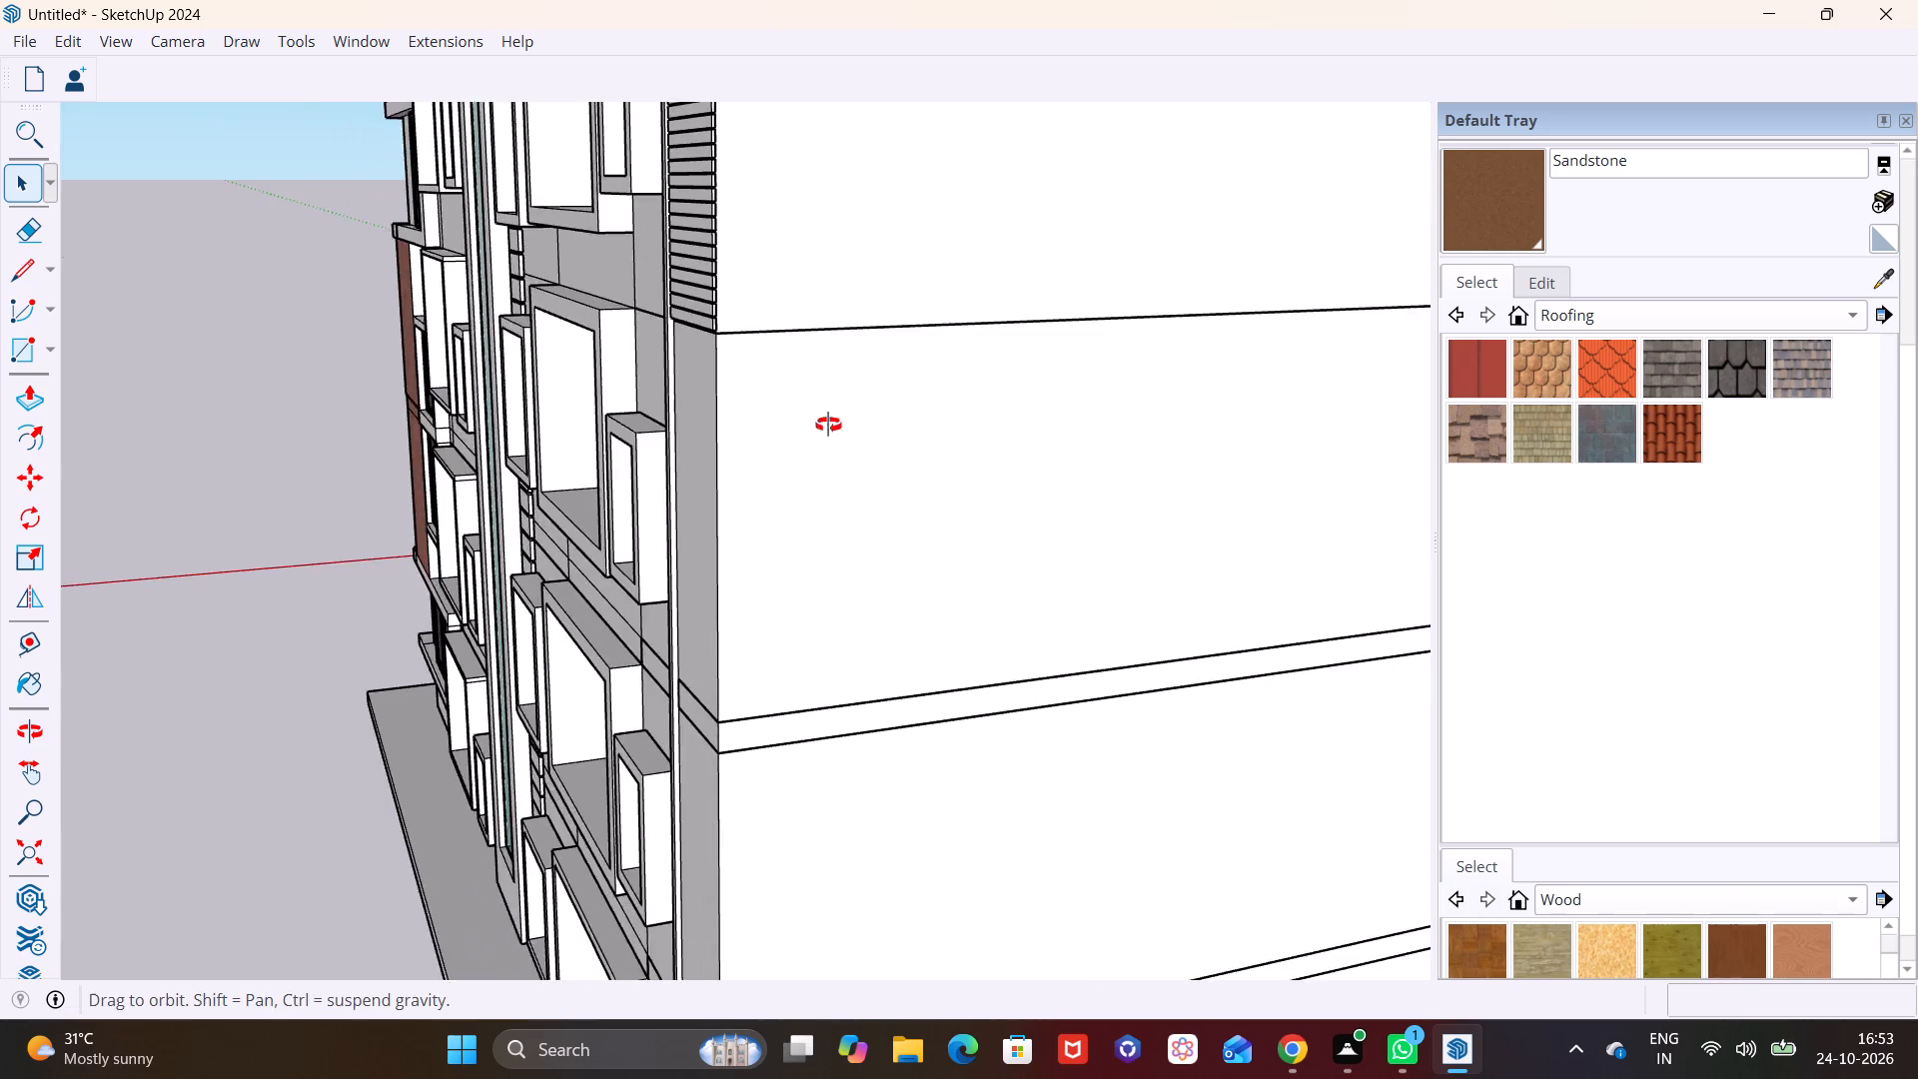
{"action": "middle_click_drag", "start_coordinate": [828, 425], "coordinate": [972, 337]}
{"action": "scroll", "coordinate": [954, 357], "scroll_direction": "down", "scroll_amount": 14}
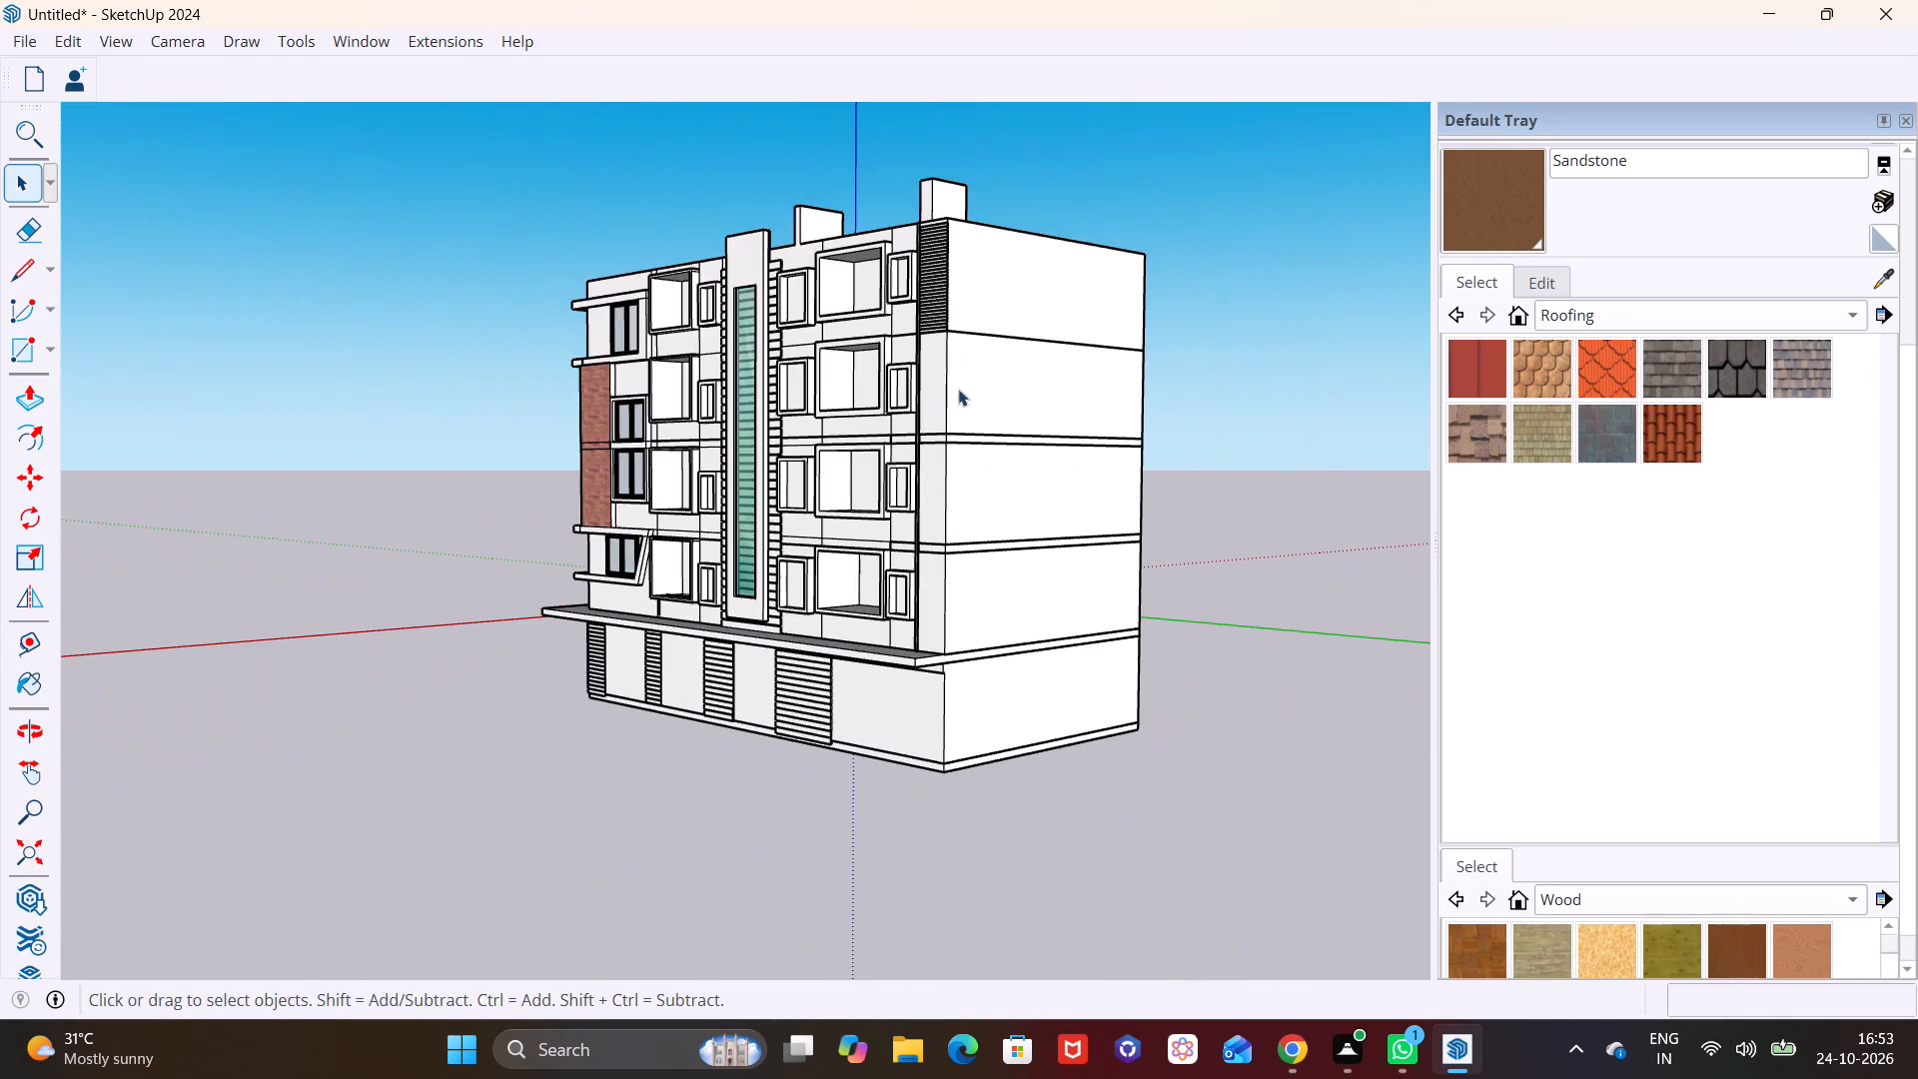
Copy the lowest slat down about 5 1/8" along the building corner and repeat the copy 50 times.
{"action": "scroll", "coordinate": [952, 340], "scroll_direction": "up", "scroll_amount": 19, "text": "shift"}
{"action": "middle_click_drag", "start_coordinate": [917, 333], "coordinate": [803, 374]}
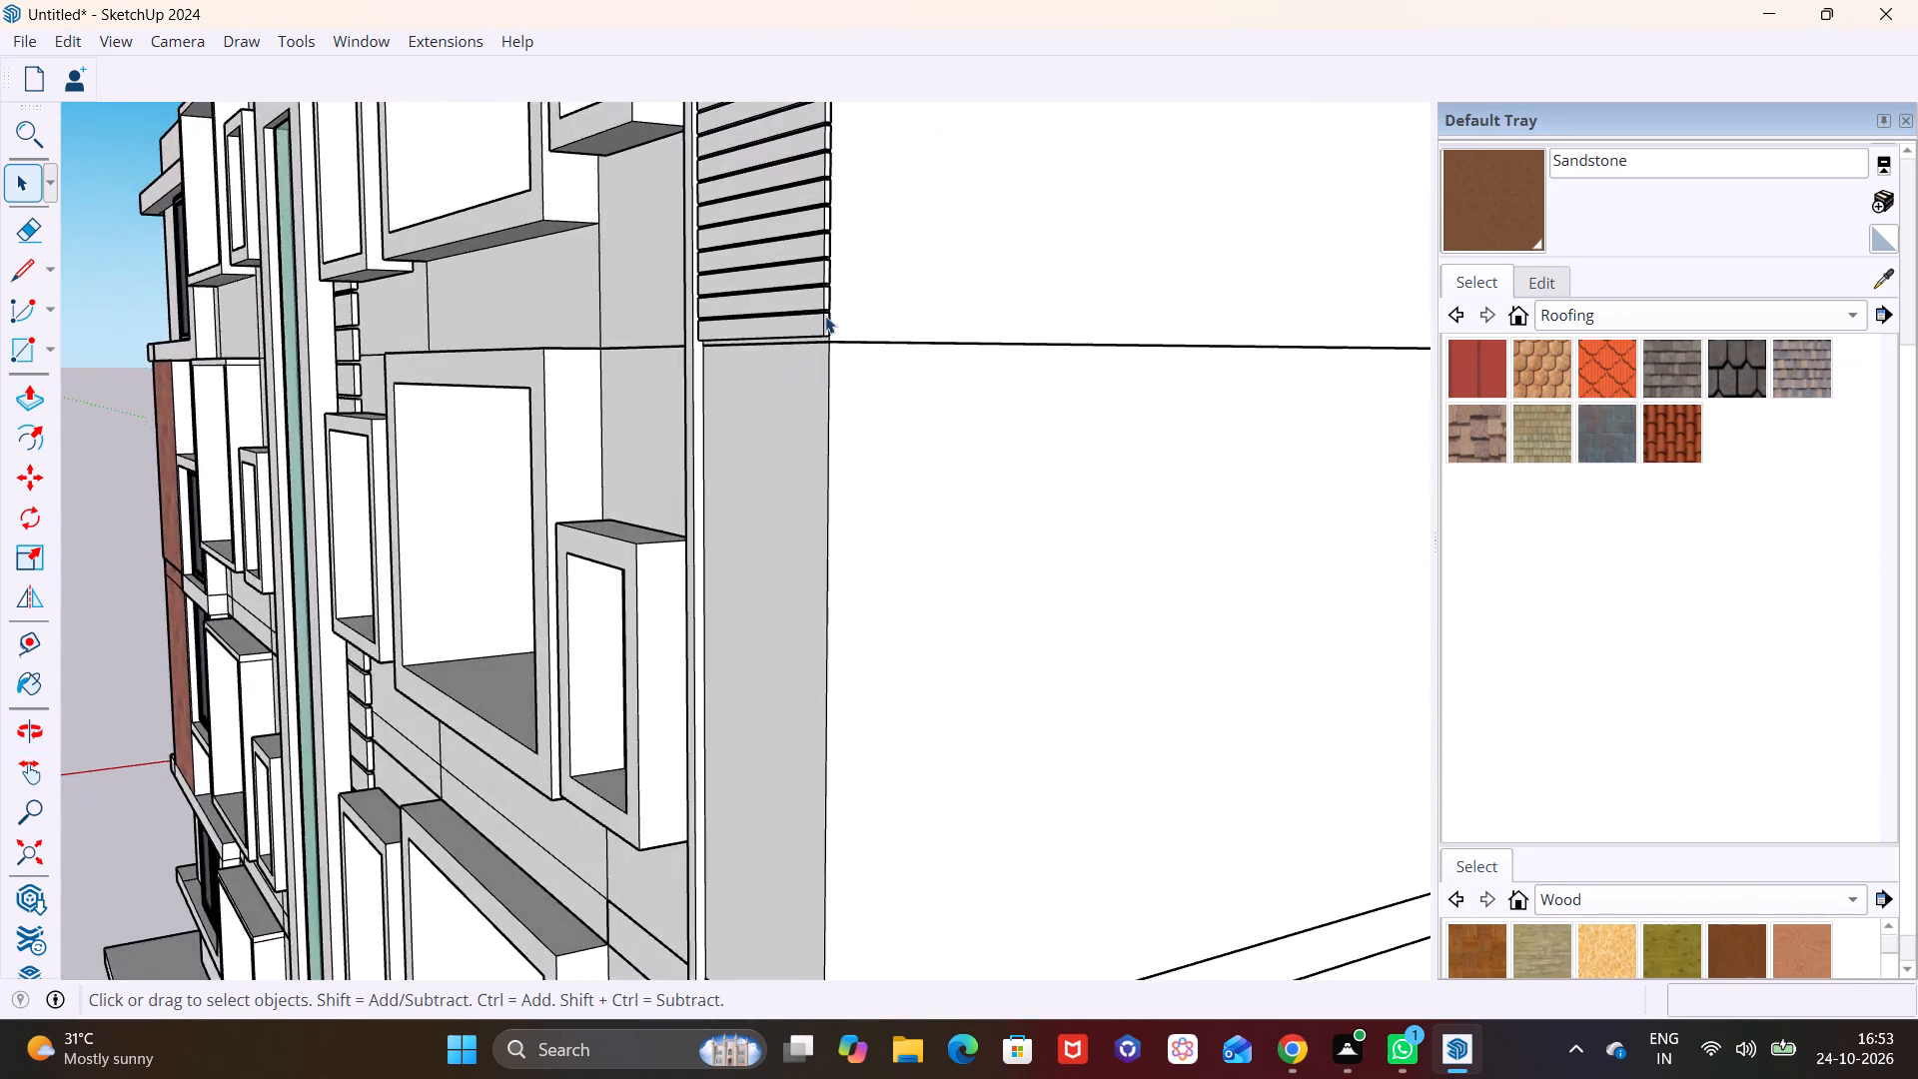
{"action": "scroll", "coordinate": [825, 316], "scroll_direction": "up", "scroll_amount": 13}
{"action": "left_click", "coordinate": [854, 326]}
{"action": "key", "text": "m"}
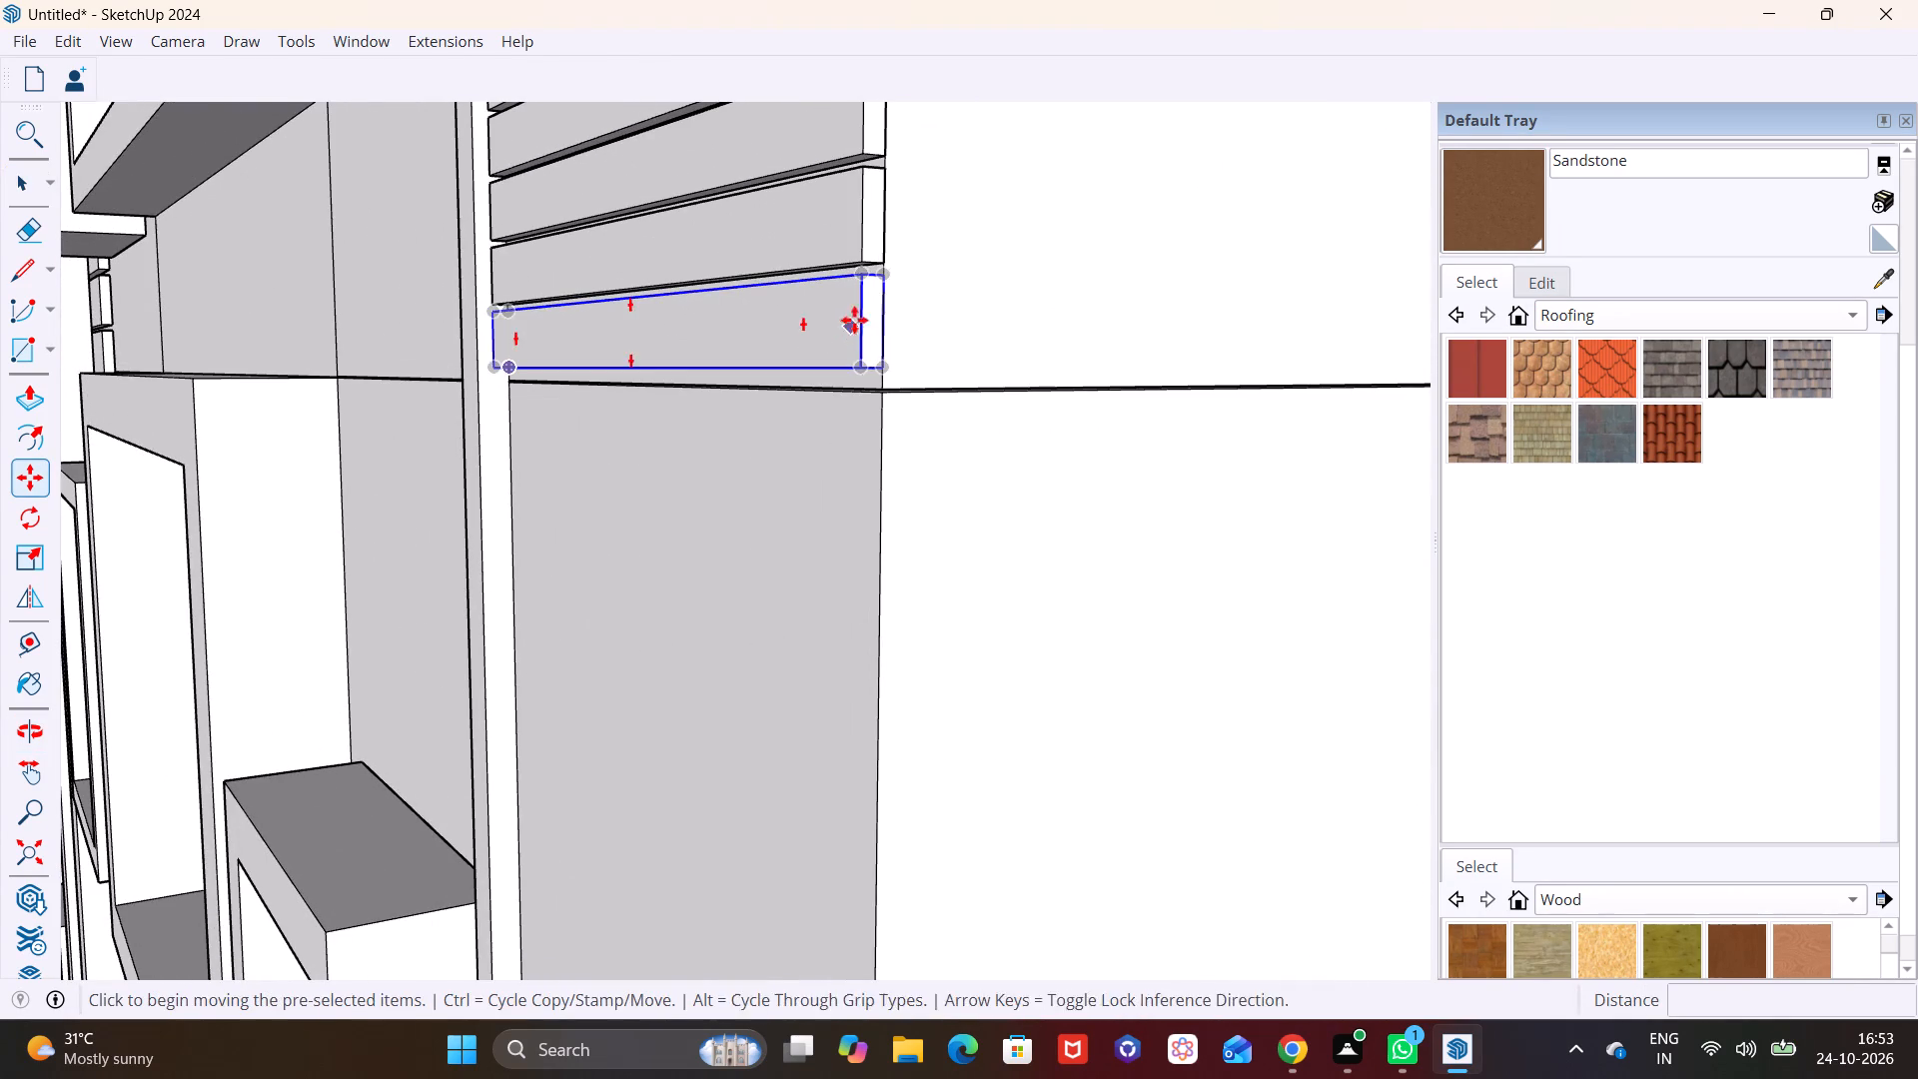
{"action": "left_click", "coordinate": [884, 271]}
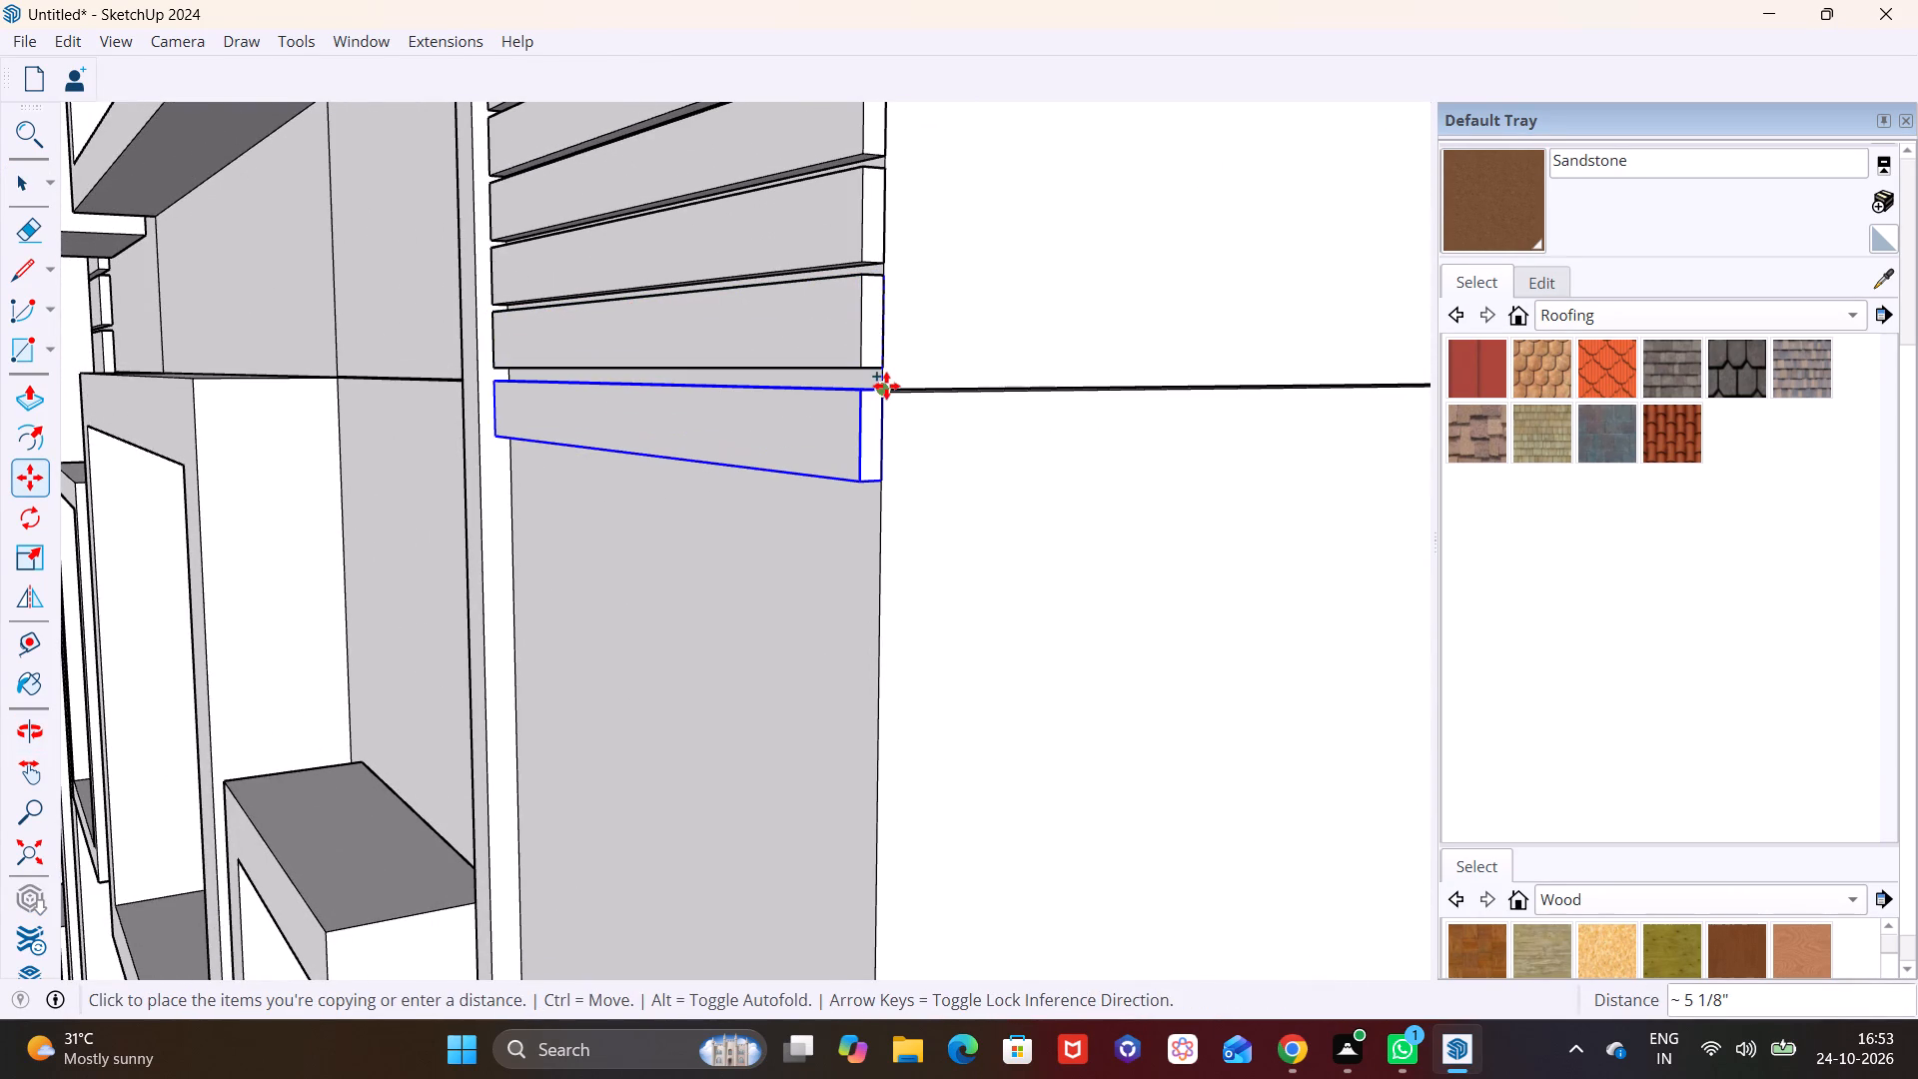
{"action": "left_click", "coordinate": [886, 386]}
{"action": "type", "text": "*50"}
{"action": "key", "text": "Return"}
Follow the extended slat column down the corner and examine where it ends on the lower floors.
{"action": "scroll", "coordinate": [976, 612], "scroll_direction": "down", "scroll_amount": 10}
{"action": "middle_click_drag", "start_coordinate": [948, 713], "coordinate": [955, 565], "text": "shift"}
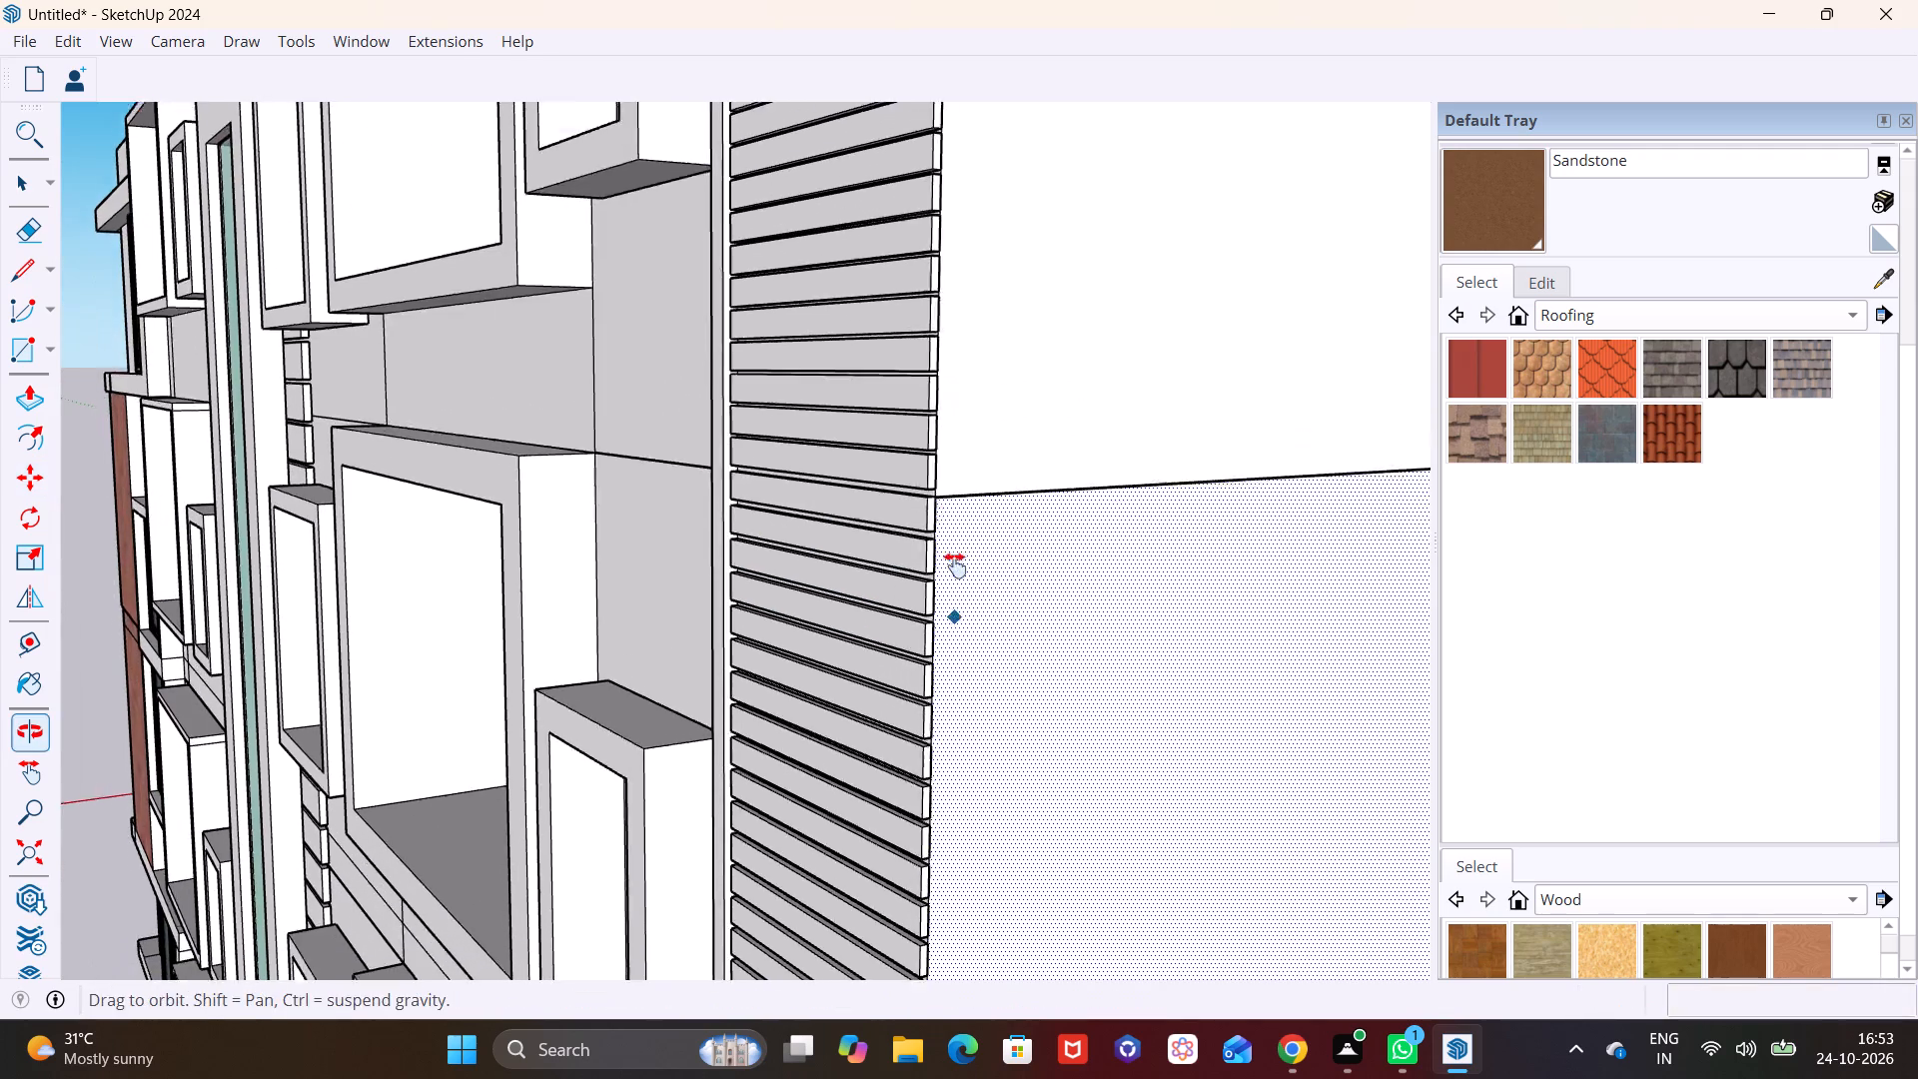
{"action": "middle_click_drag", "start_coordinate": [955, 565], "coordinate": [933, 401], "text": "shift"}
{"action": "scroll", "coordinate": [901, 697], "scroll_direction": "down", "scroll_amount": 3}
{"action": "middle_click_drag", "start_coordinate": [916, 708], "coordinate": [807, 186], "text": "shift"}
{"action": "scroll", "coordinate": [863, 375], "scroll_direction": "up", "scroll_amount": 1, "text": "shift"}
{"action": "scroll", "coordinate": [842, 628], "scroll_direction": "down", "scroll_amount": 3}
{"action": "scroll", "coordinate": [937, 773], "scroll_direction": "up", "scroll_amount": 1, "text": "shift"}
{"action": "middle_click_drag", "start_coordinate": [946, 744], "coordinate": [901, 231], "text": "shift"}
{"action": "scroll", "coordinate": [851, 800], "scroll_direction": "up", "scroll_amount": 1, "text": "shift"}
{"action": "middle_click_drag", "start_coordinate": [868, 776], "coordinate": [886, 677], "text": "shift"}
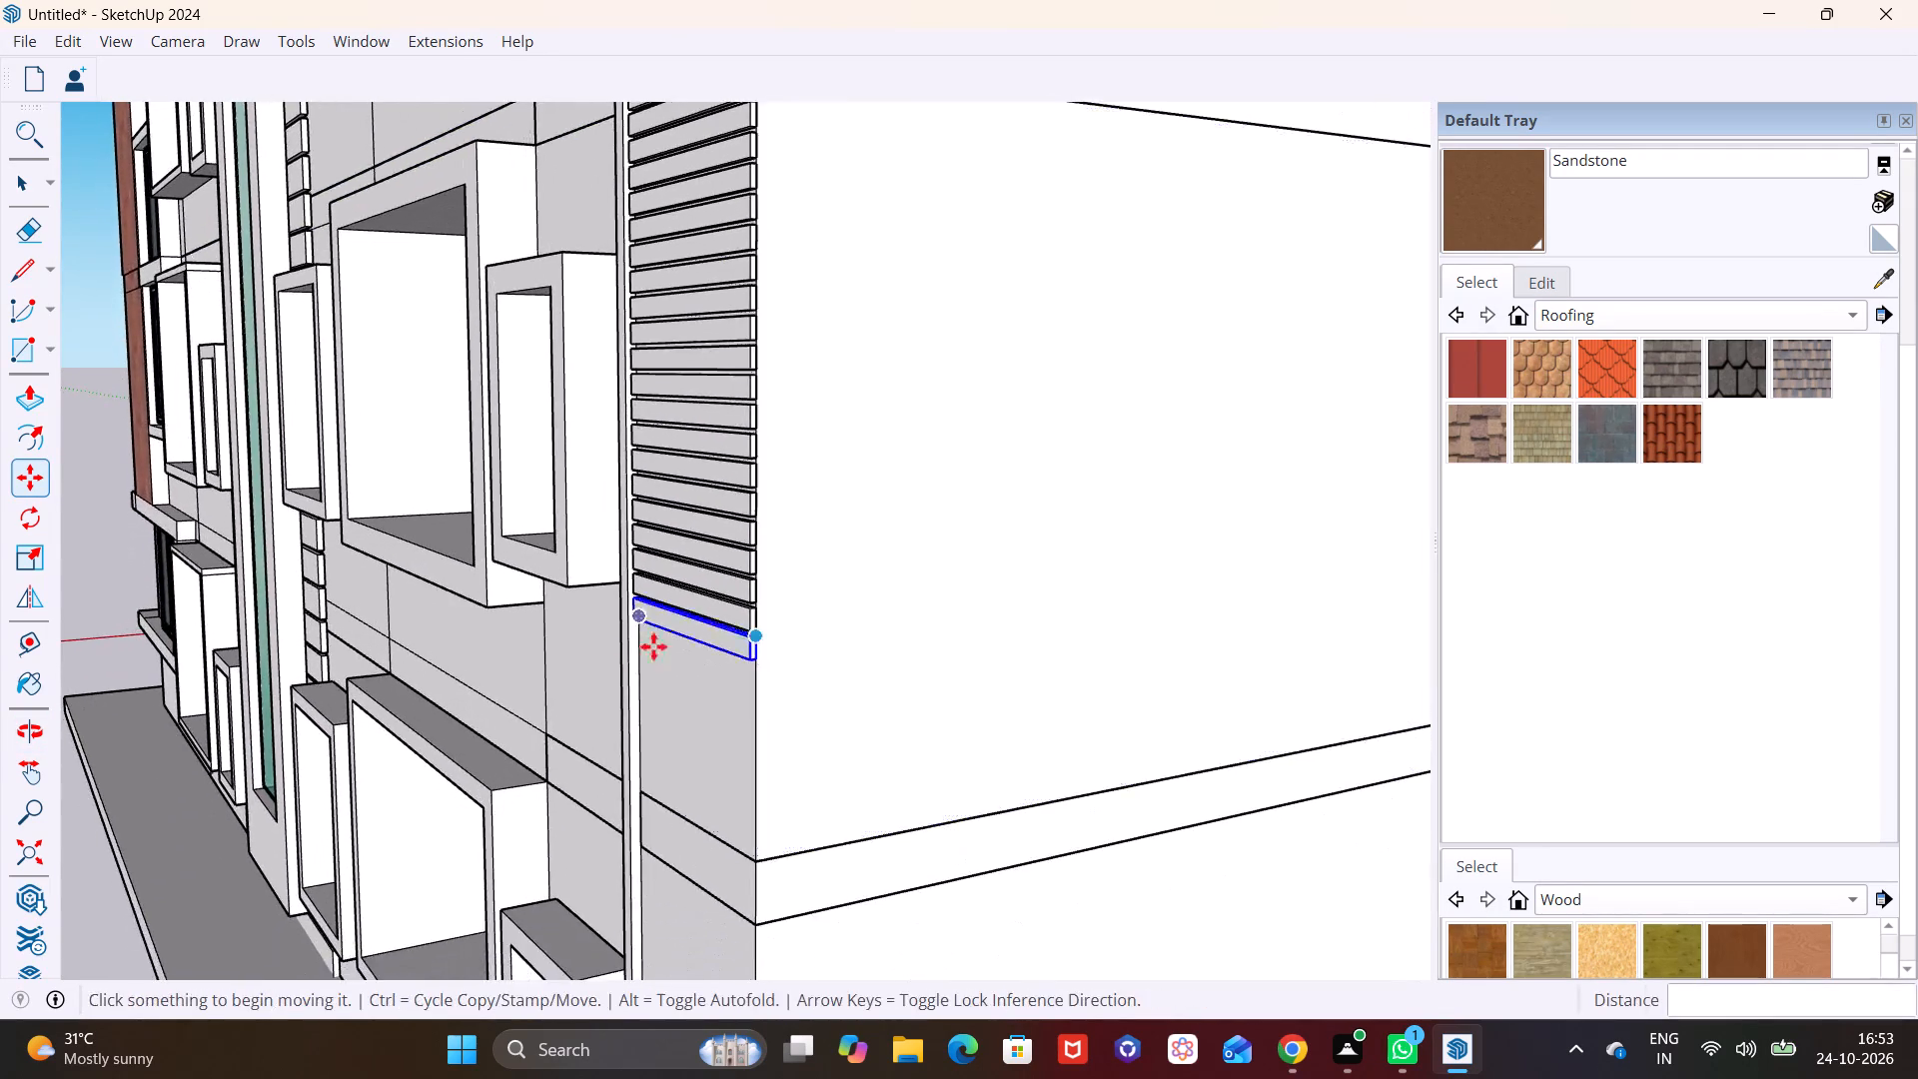
{"action": "scroll", "coordinate": [630, 646], "scroll_direction": "up", "scroll_amount": 4}
{"action": "middle_click_drag", "start_coordinate": [785, 682], "coordinate": [737, 611]}
{"action": "scroll", "coordinate": [732, 654], "scroll_direction": "down", "scroll_amount": 7}
{"action": "middle_click_drag", "start_coordinate": [740, 741], "coordinate": [637, 326], "text": "shift"}
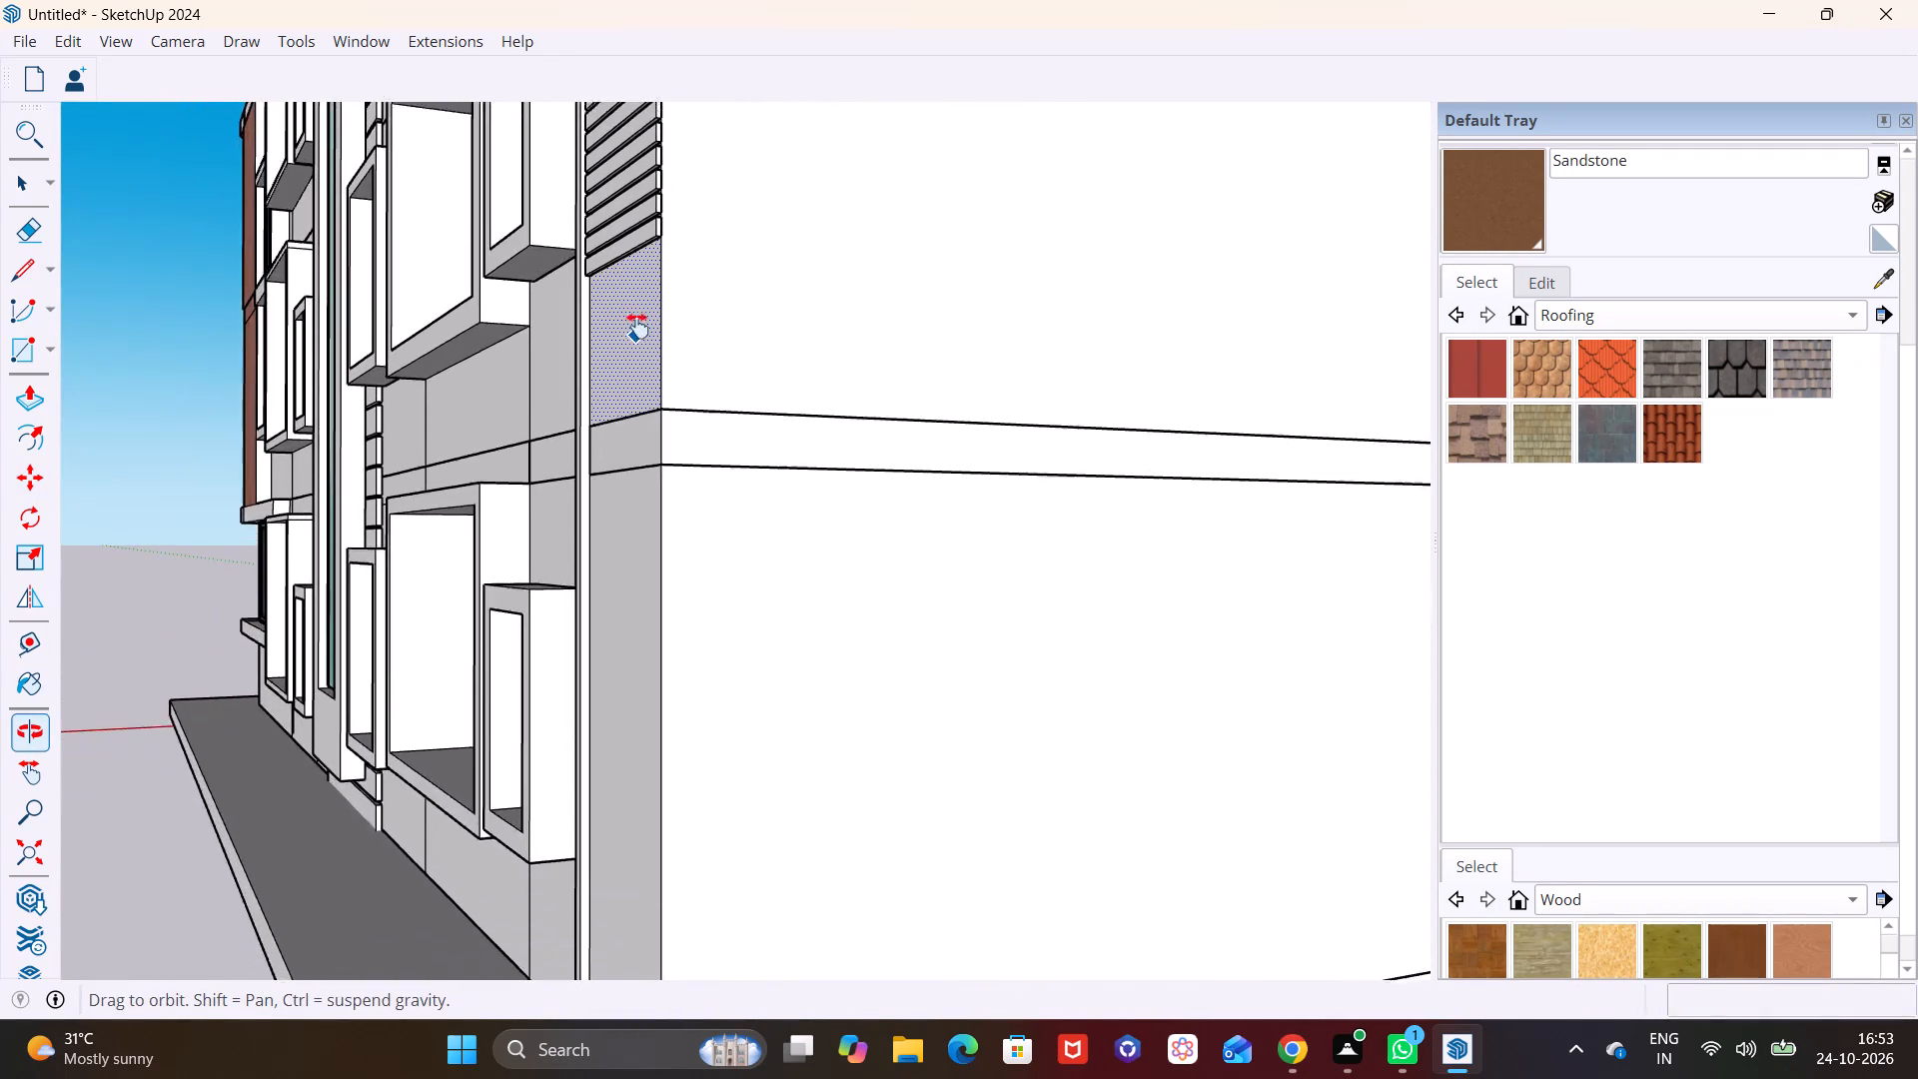
{"action": "middle_click_drag", "start_coordinate": [637, 326], "coordinate": [770, 267], "text": "shift"}
{"action": "scroll", "coordinate": [793, 365], "scroll_direction": "down", "scroll_amount": 10}
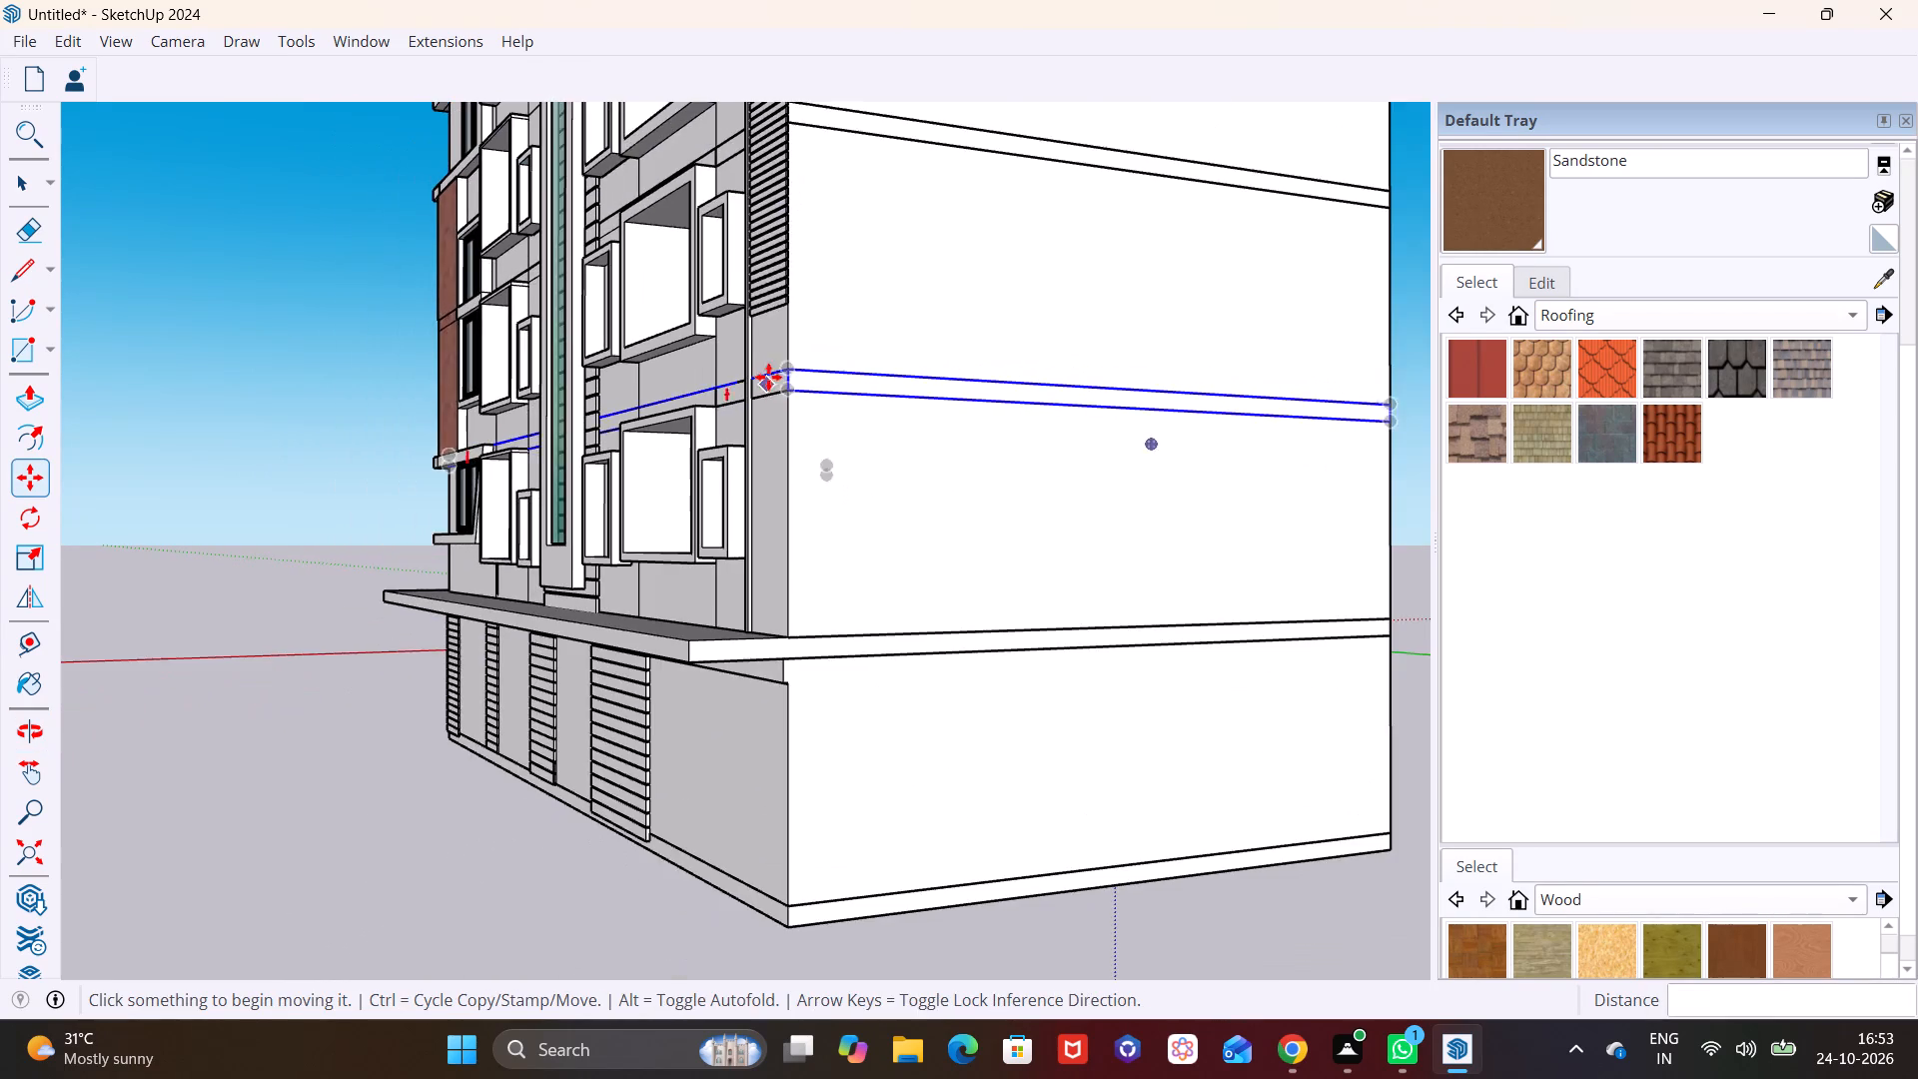
{"action": "scroll", "coordinate": [770, 362], "scroll_direction": "up", "scroll_amount": 12}
{"action": "middle_click_drag", "start_coordinate": [815, 302], "coordinate": [752, 436], "text": "shift"}
{"action": "scroll", "coordinate": [752, 436], "scroll_direction": "down", "scroll_amount": 1, "text": "shift"}
{"action": "scroll", "coordinate": [756, 431], "scroll_direction": "up", "scroll_amount": 5}
Copy the new lowest slat down 5" along the building corner and repeat the copy 50 times.
{"action": "key", "text": "space"}
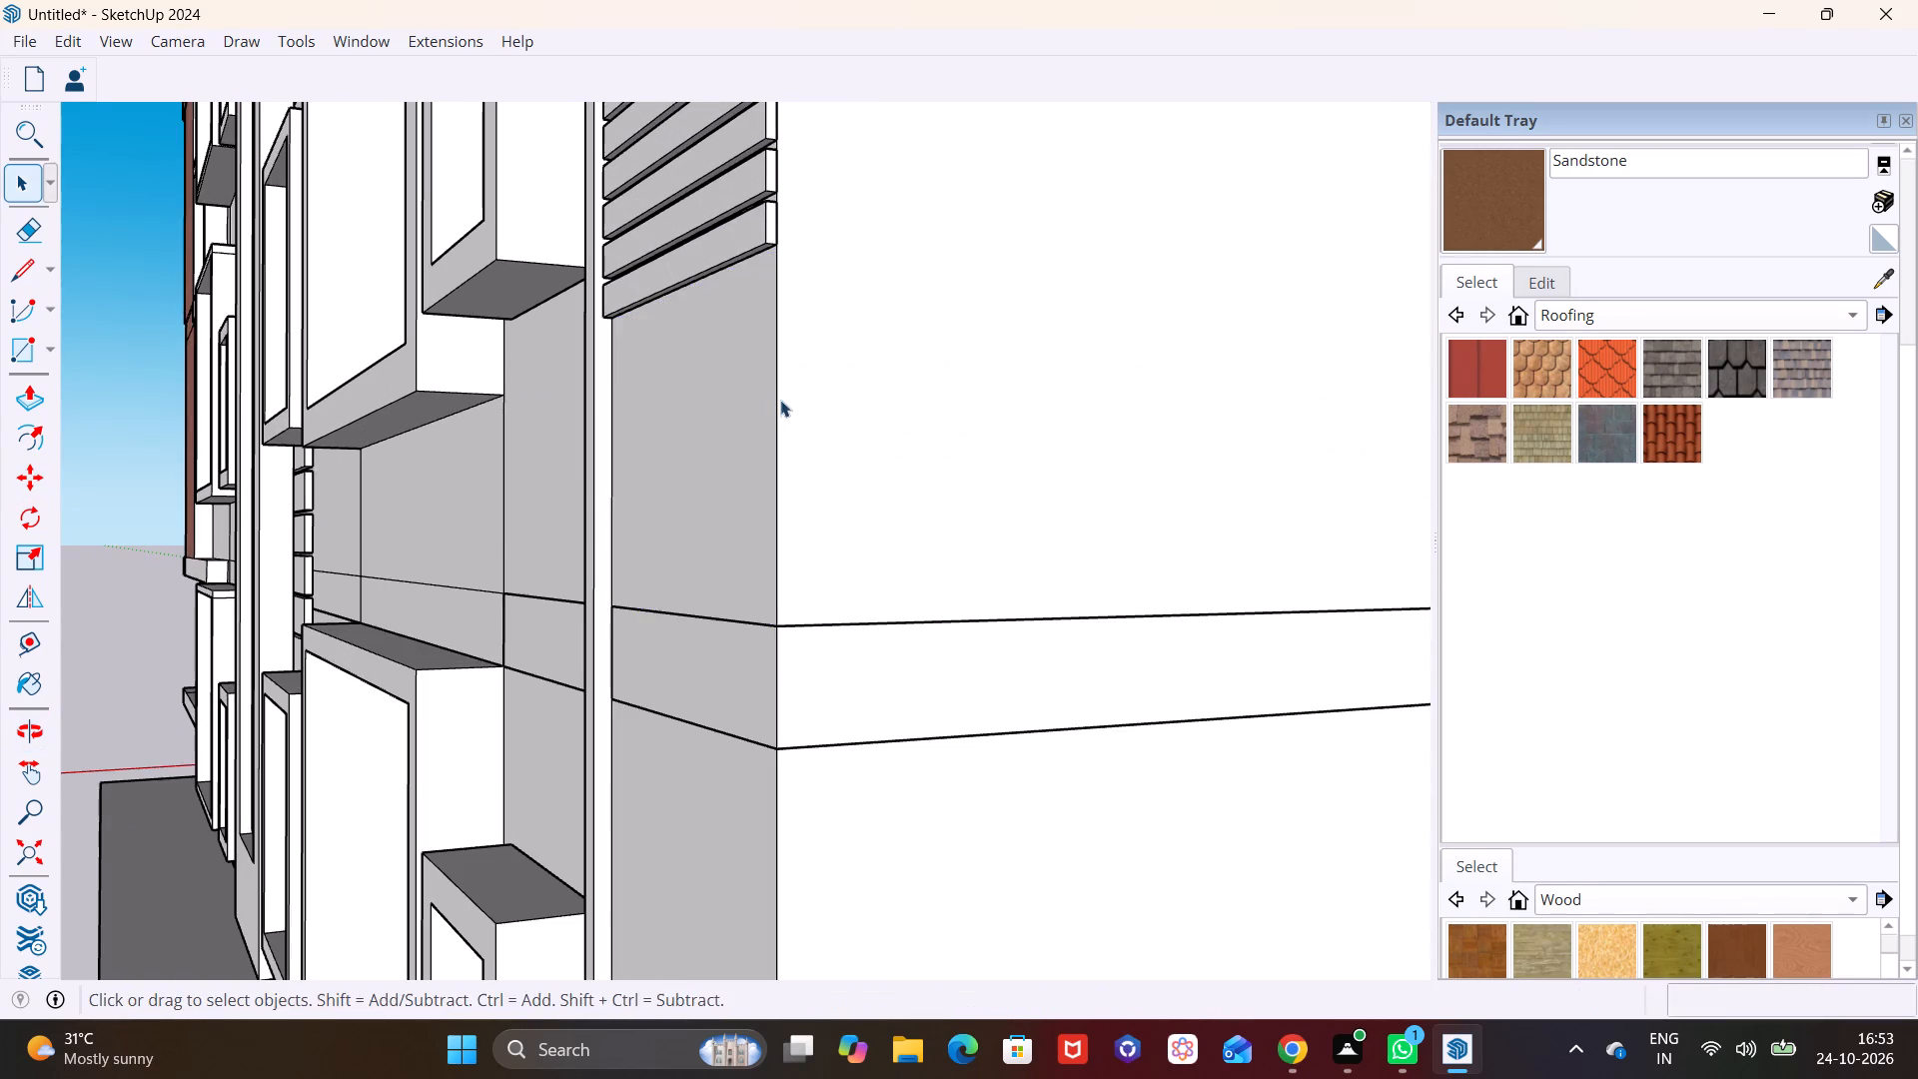
{"action": "middle_click_drag", "start_coordinate": [729, 359], "coordinate": [667, 537], "text": "shift"}
{"action": "scroll", "coordinate": [669, 494], "scroll_direction": "up", "scroll_amount": 4}
{"action": "left_click", "coordinate": [682, 372]}
{"action": "key", "text": "m"}
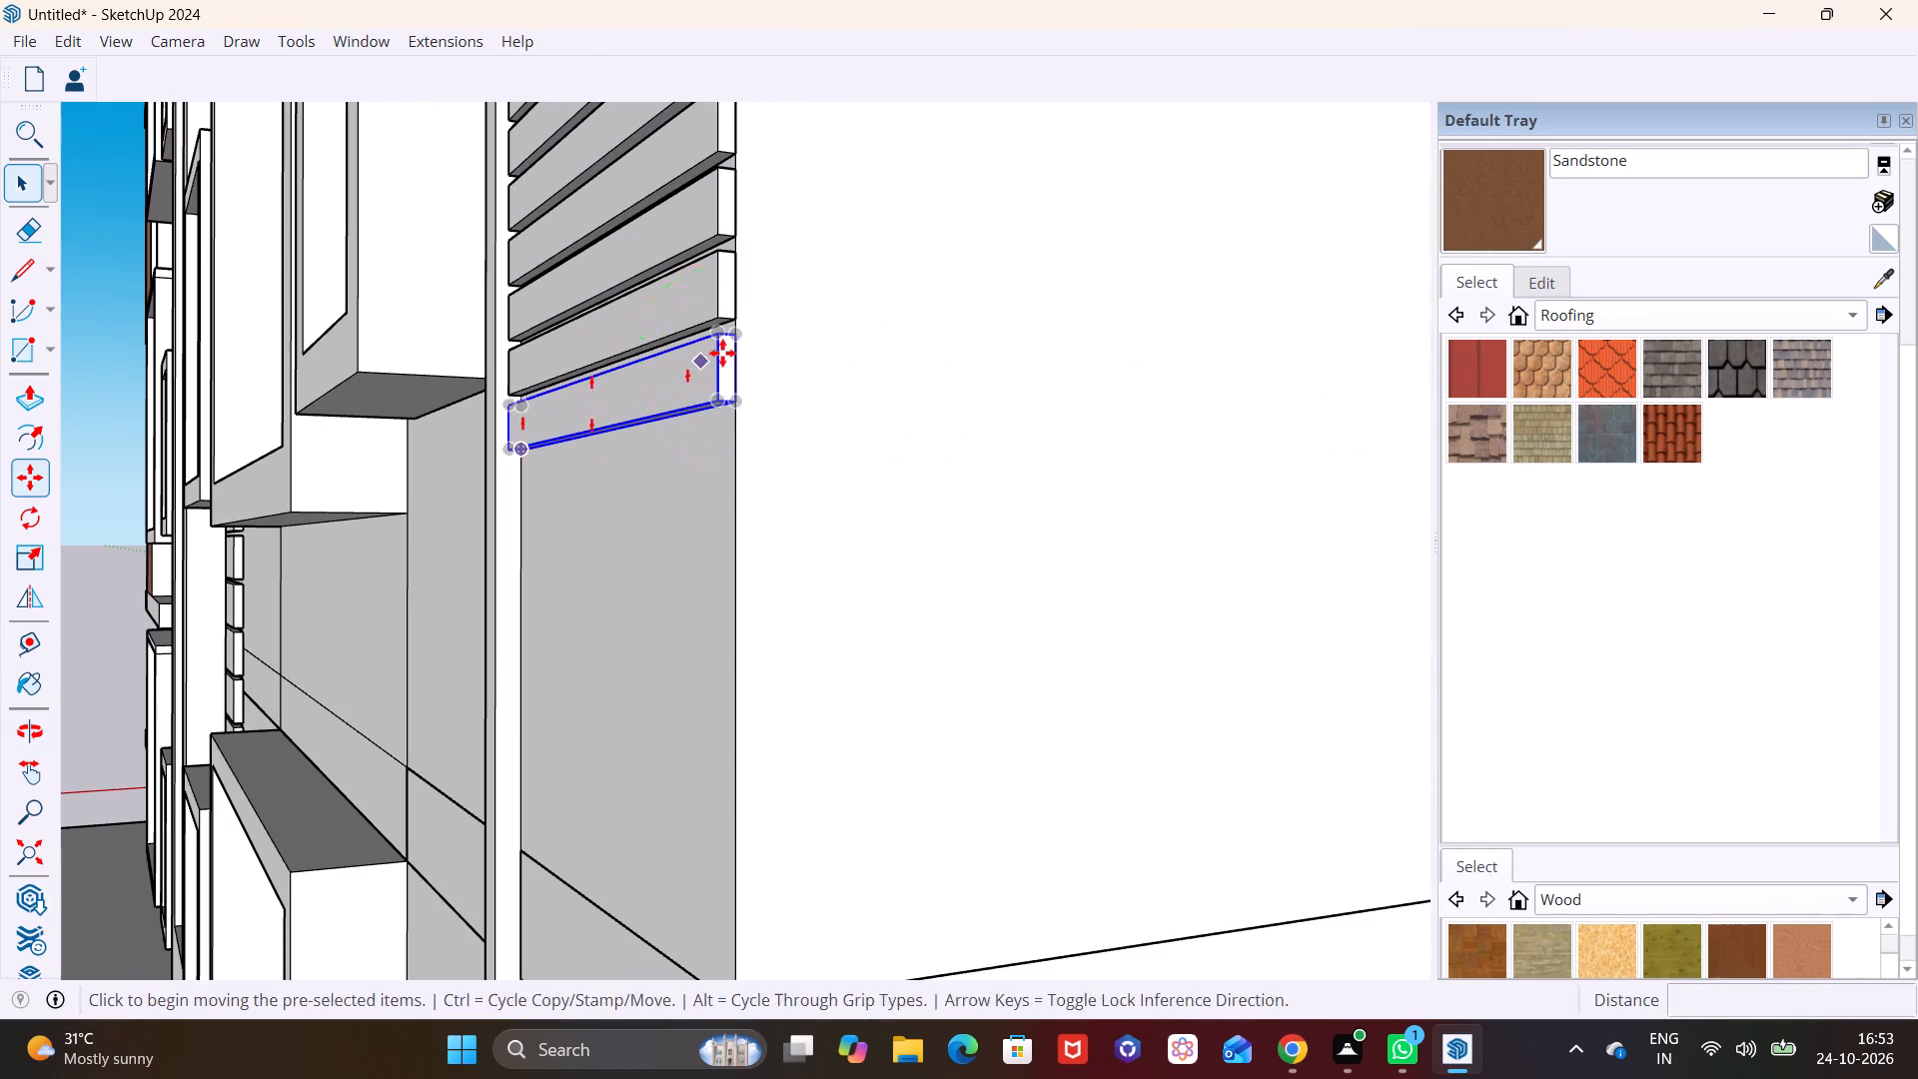
{"action": "left_click", "coordinate": [738, 336]}
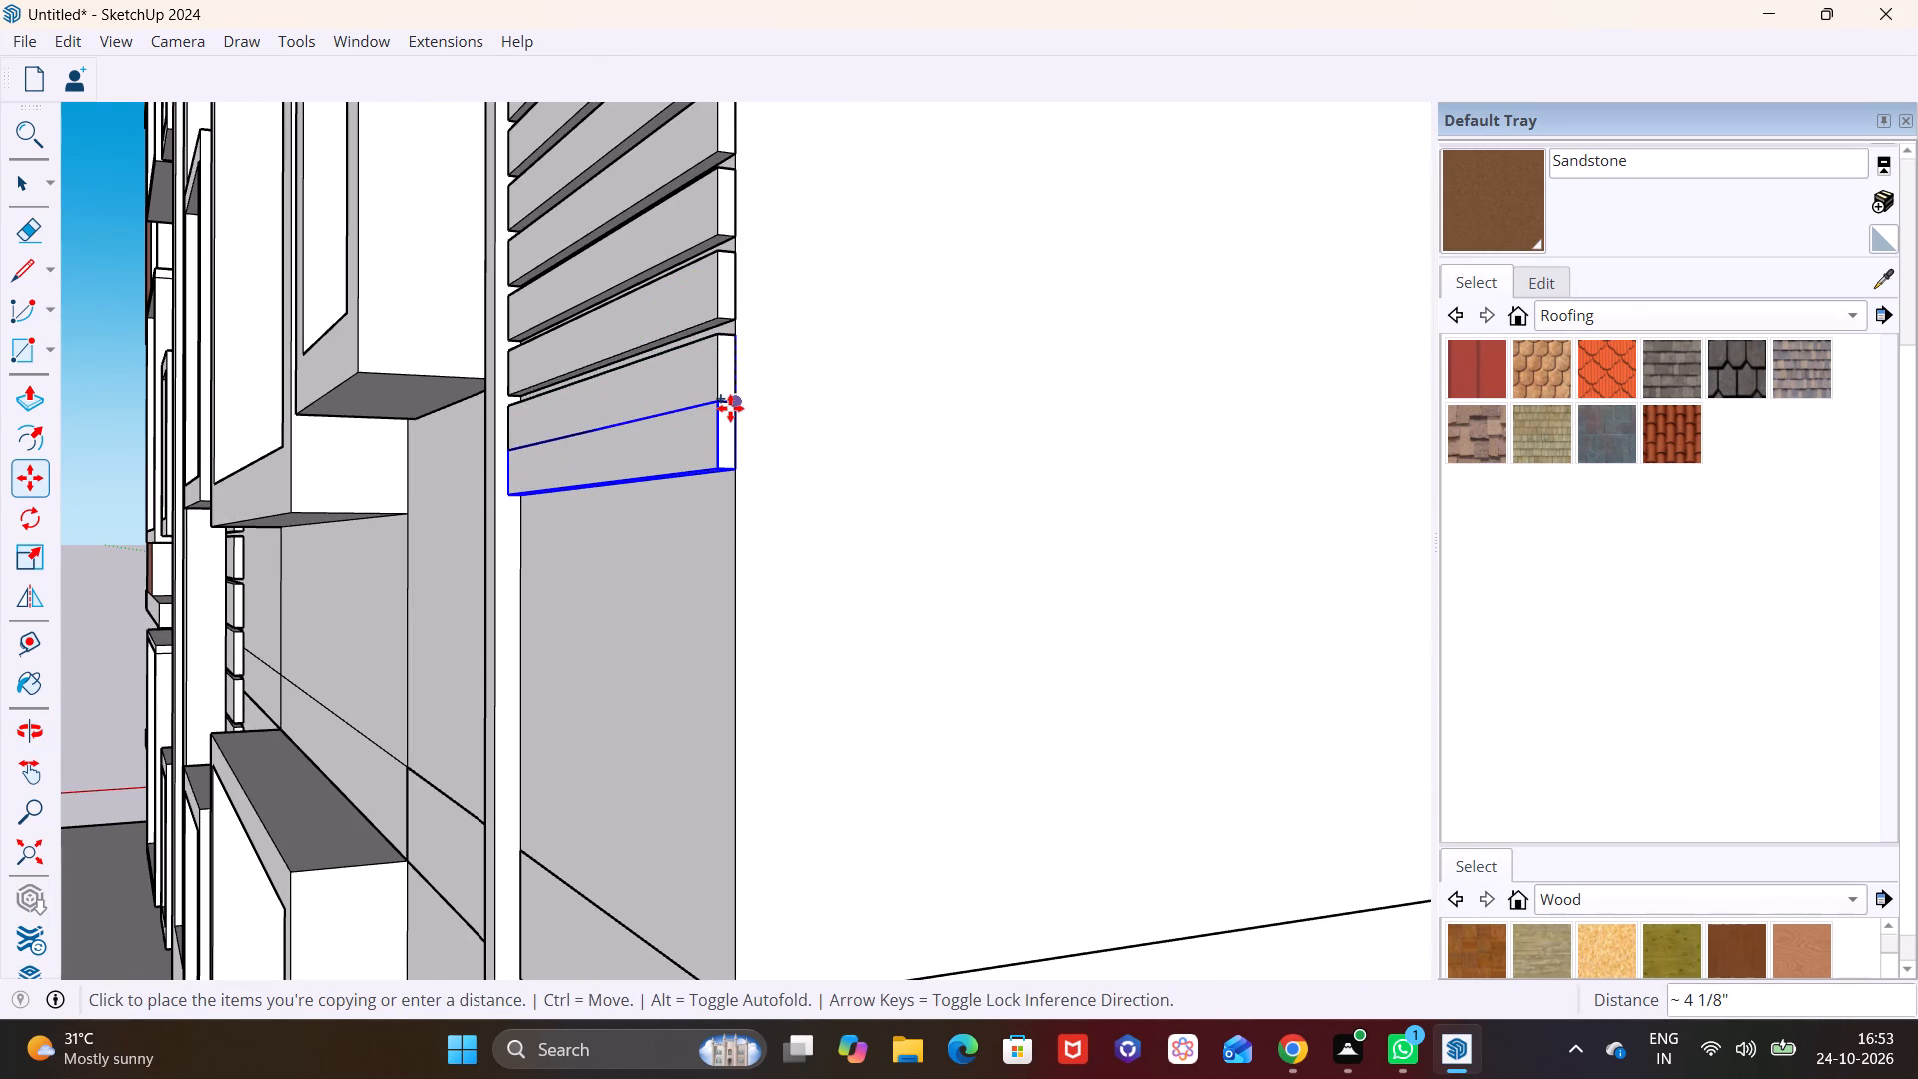
{"action": "scroll", "coordinate": [730, 408], "scroll_direction": "up", "scroll_amount": 4}
{"action": "left_click", "coordinate": [733, 419]}
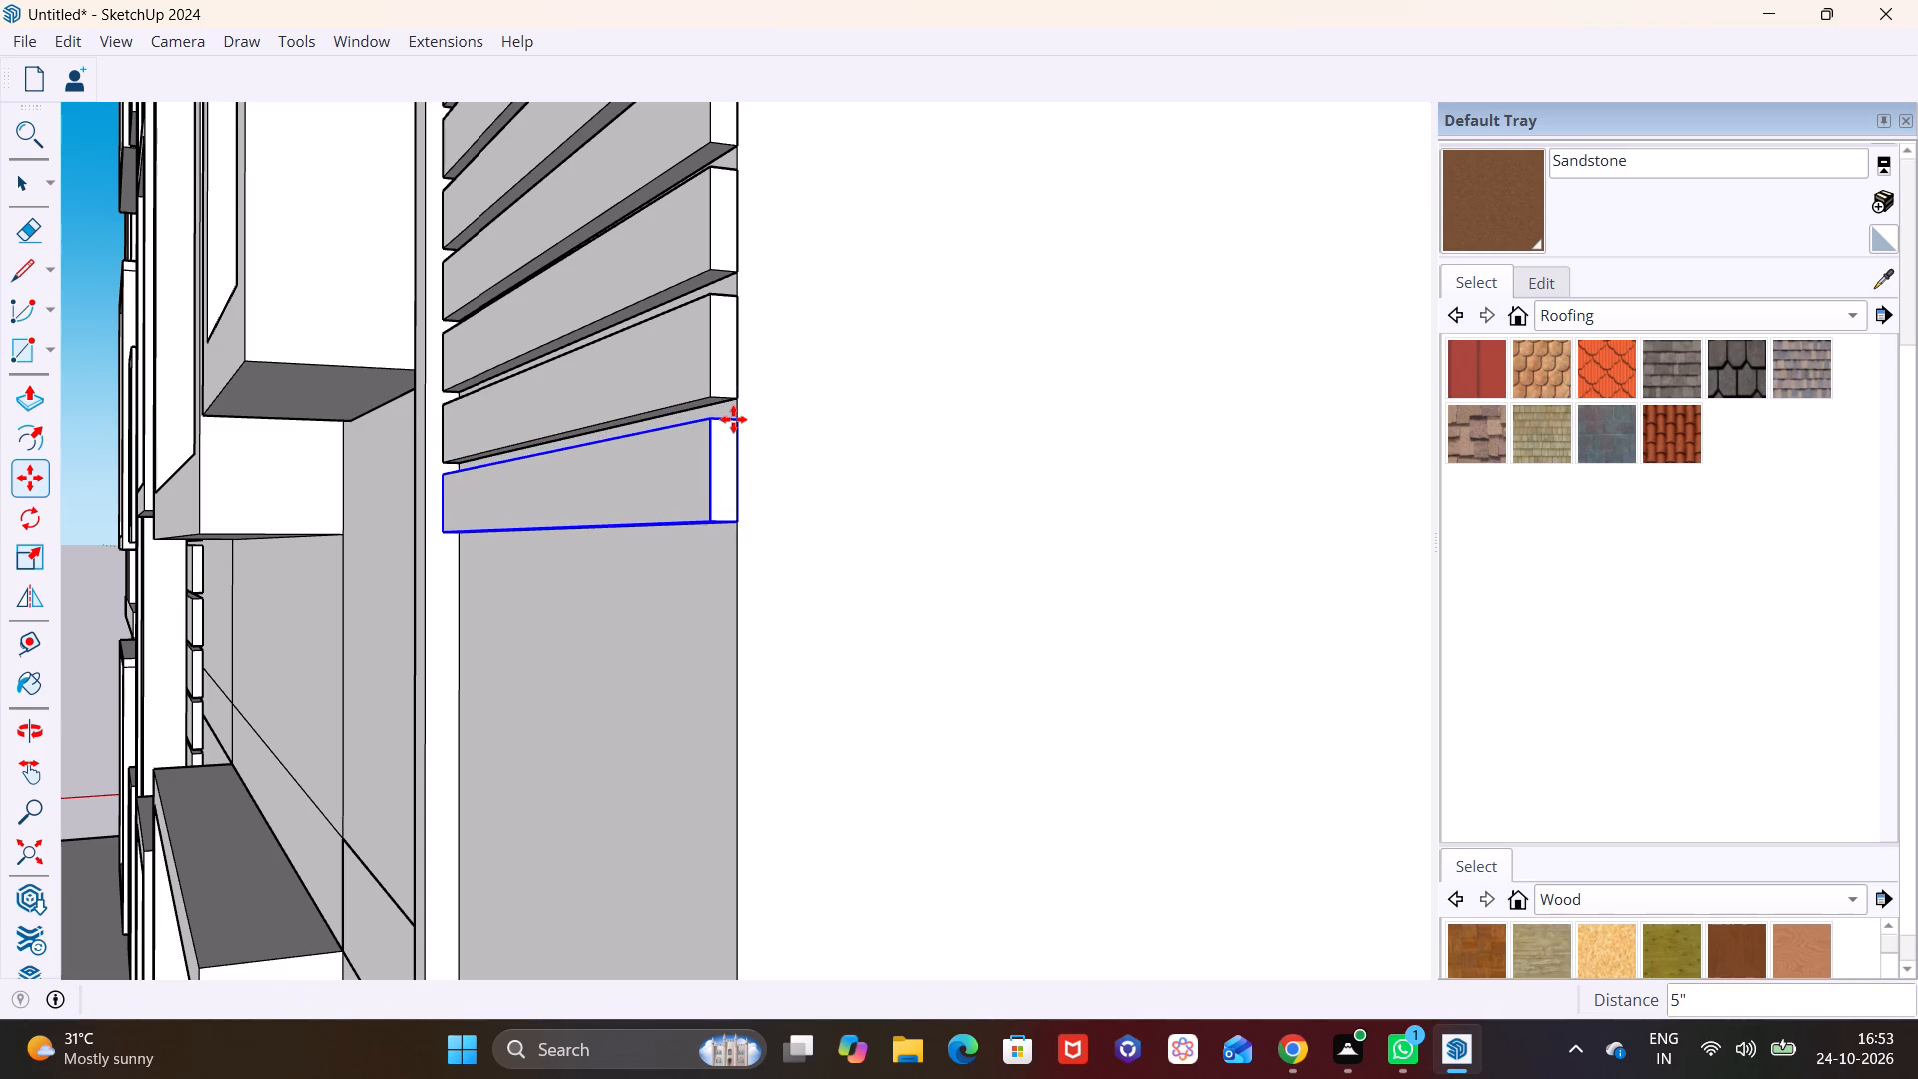
{"action": "type", "text": "*50"}
{"action": "key", "text": "Return"}
Delete the seven surplus slats on the ground-floor wall beneath the canopy, working from the lowest one up.
{"action": "scroll", "coordinate": [738, 431], "scroll_direction": "down", "scroll_amount": 6}
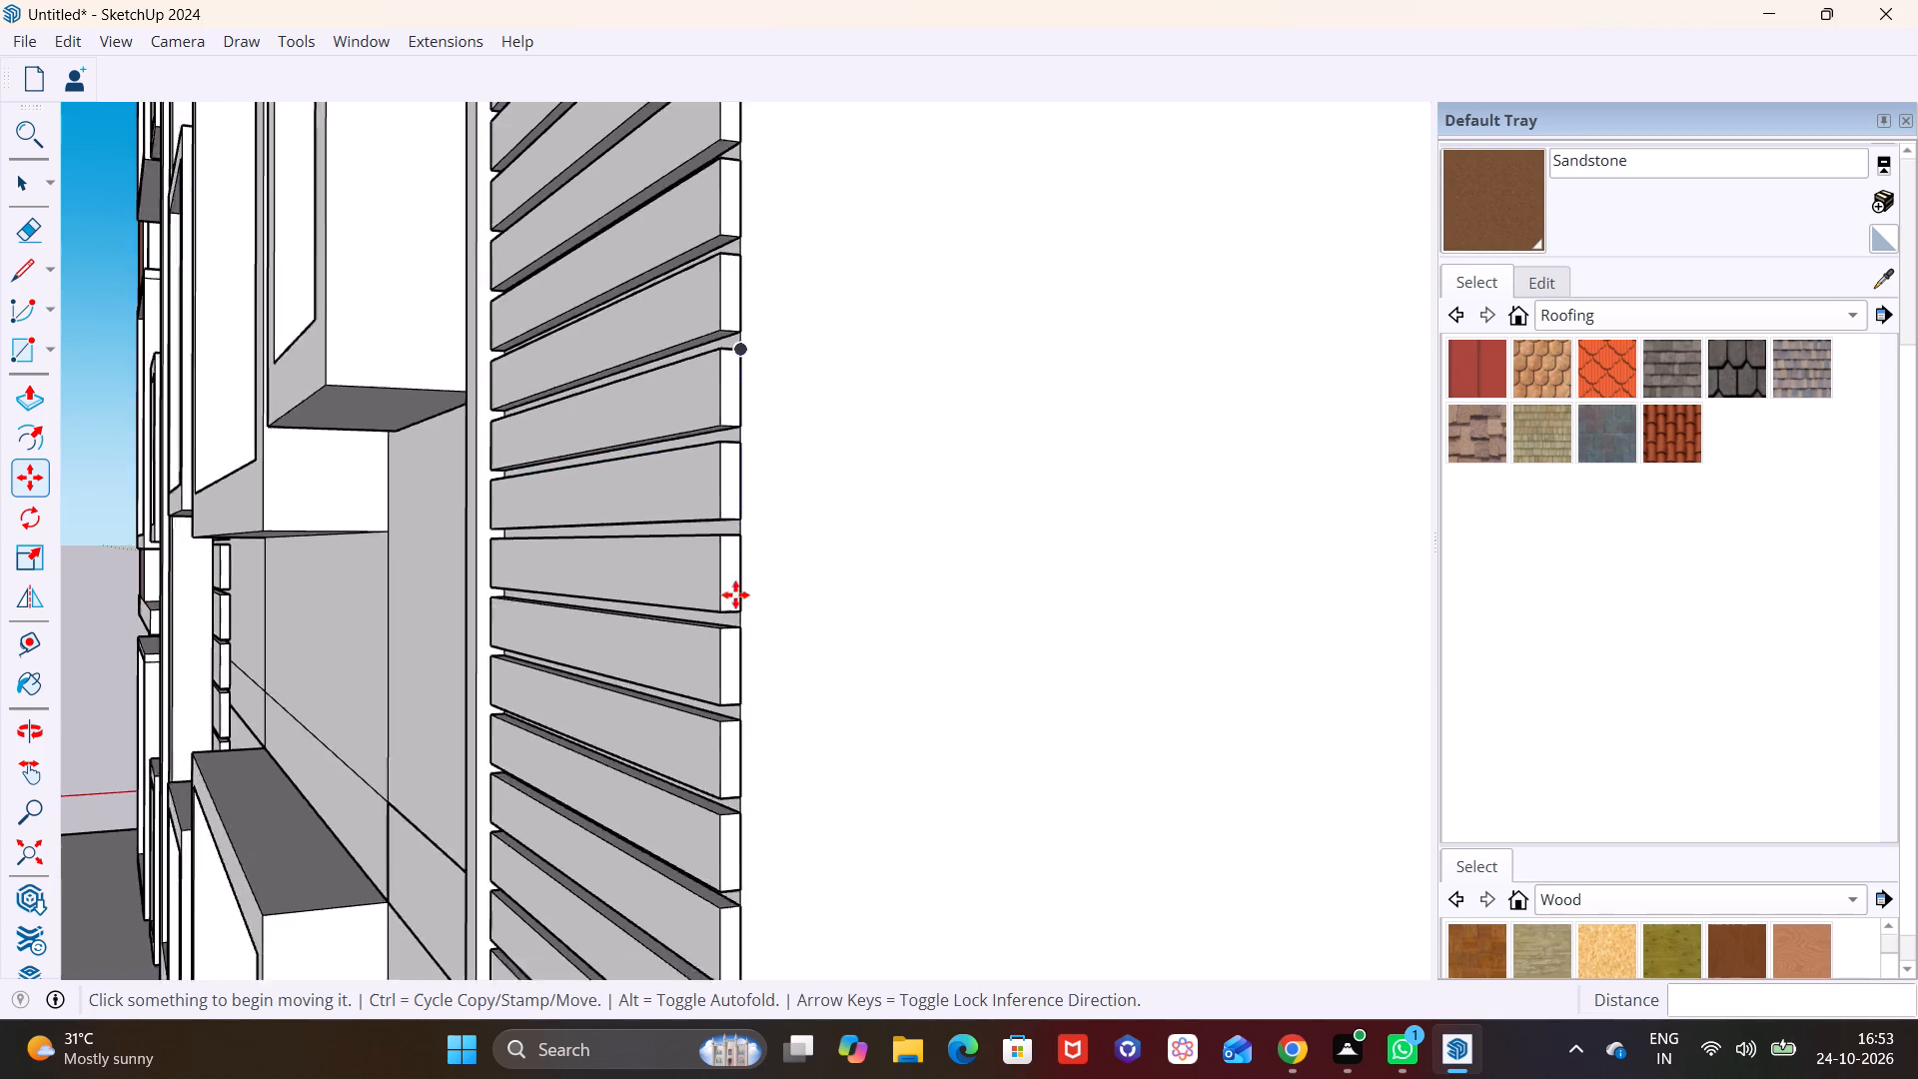
{"action": "scroll", "coordinate": [735, 594], "scroll_direction": "down", "scroll_amount": 11}
{"action": "middle_click_drag", "start_coordinate": [676, 673], "coordinate": [819, 0], "text": "shift"}
{"action": "middle_click_drag", "start_coordinate": [882, 381], "coordinate": [824, 0], "text": "shift"}
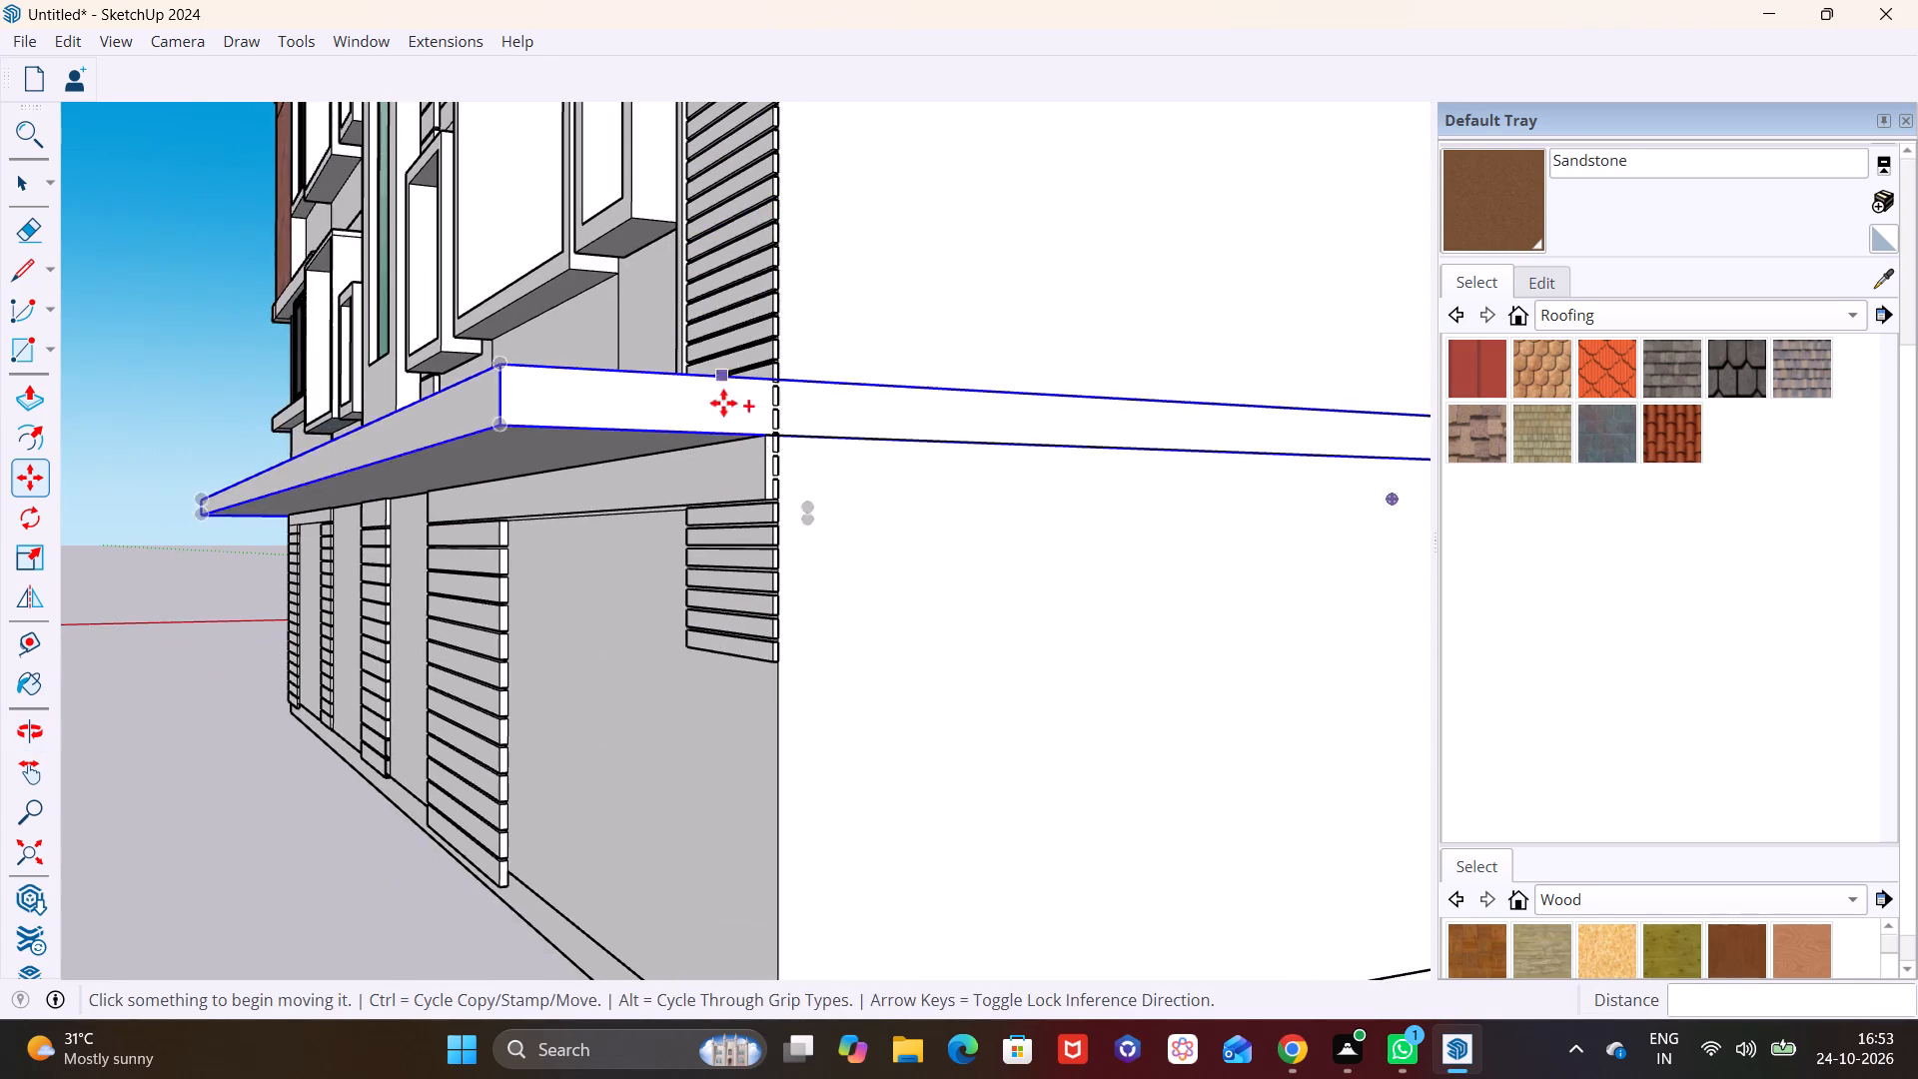
{"action": "scroll", "coordinate": [750, 444], "scroll_direction": "up", "scroll_amount": 6}
{"action": "key", "text": "space"}
{"action": "left_click_drag", "start_coordinate": [748, 817], "coordinate": [760, 818]}
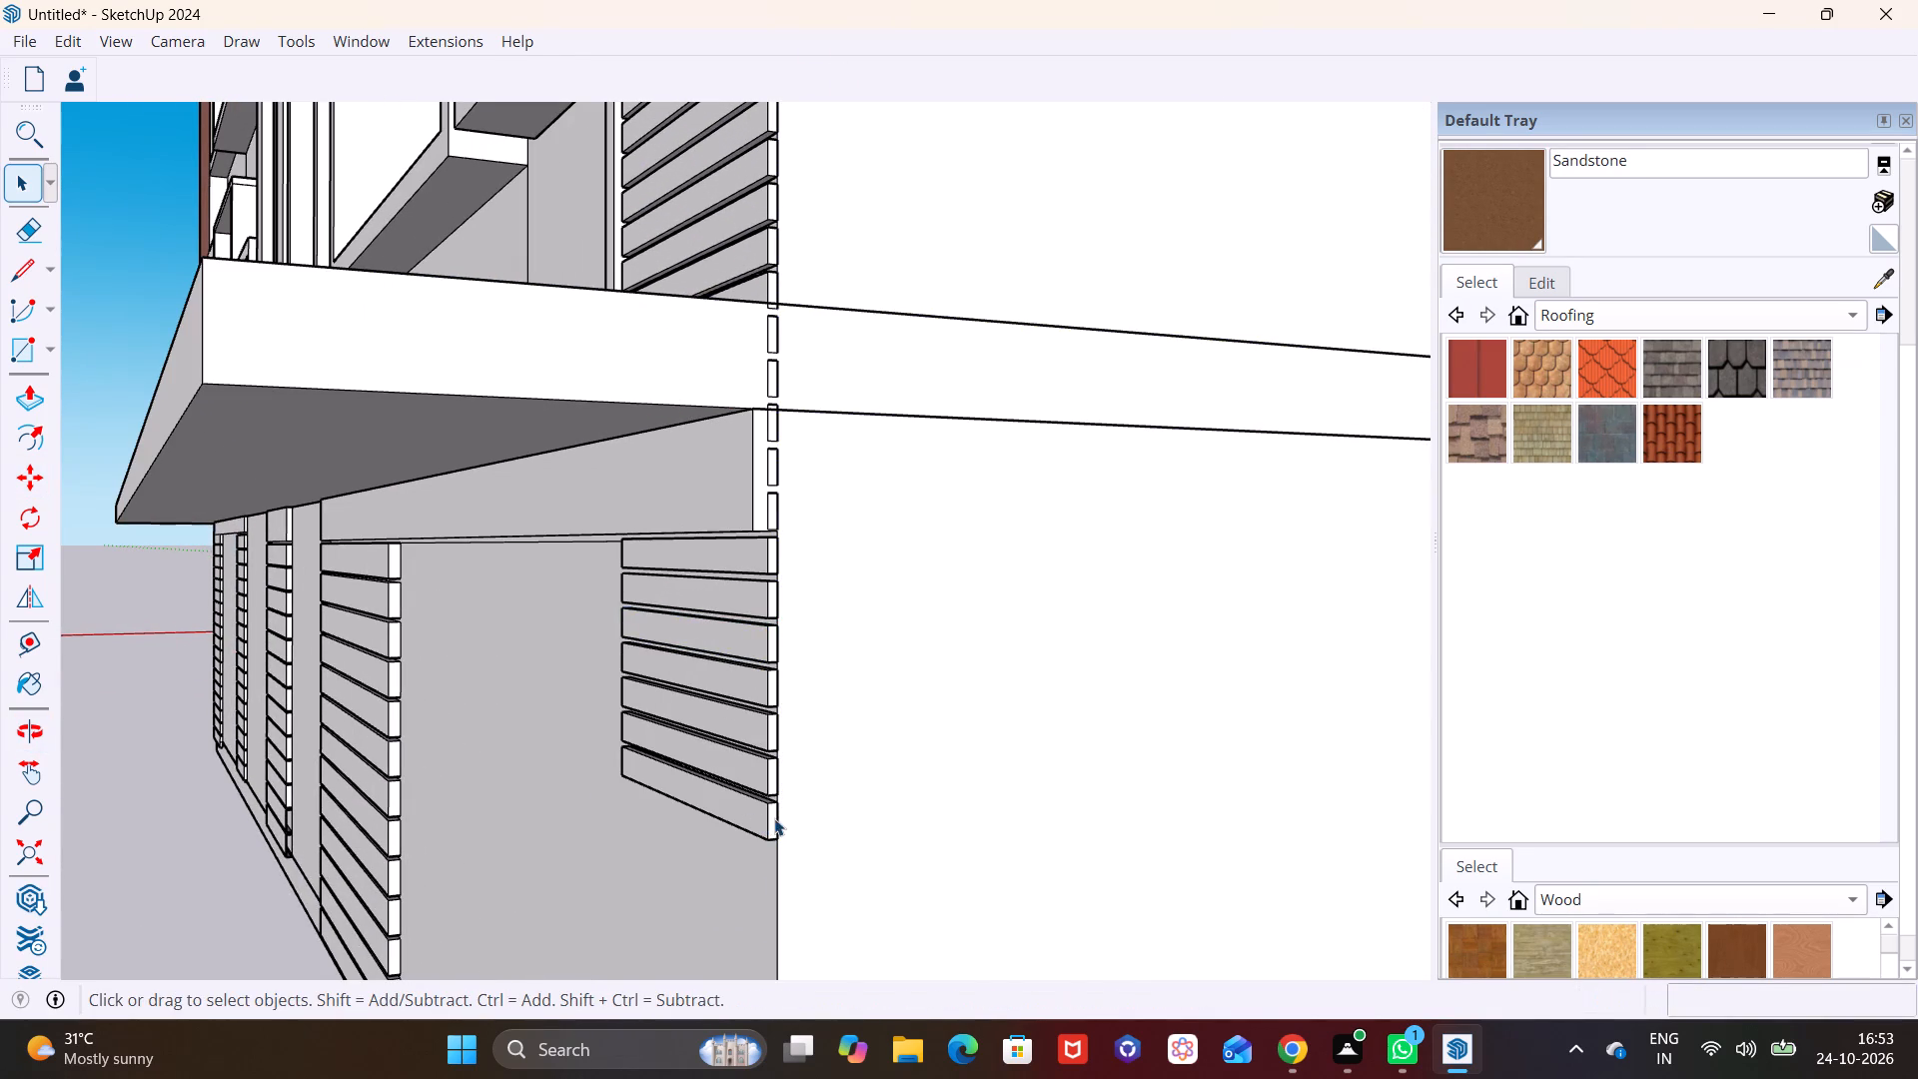
{"action": "left_click", "coordinate": [767, 820]}
{"action": "key", "text": "Delete"}
{"action": "left_click", "coordinate": [735, 748]}
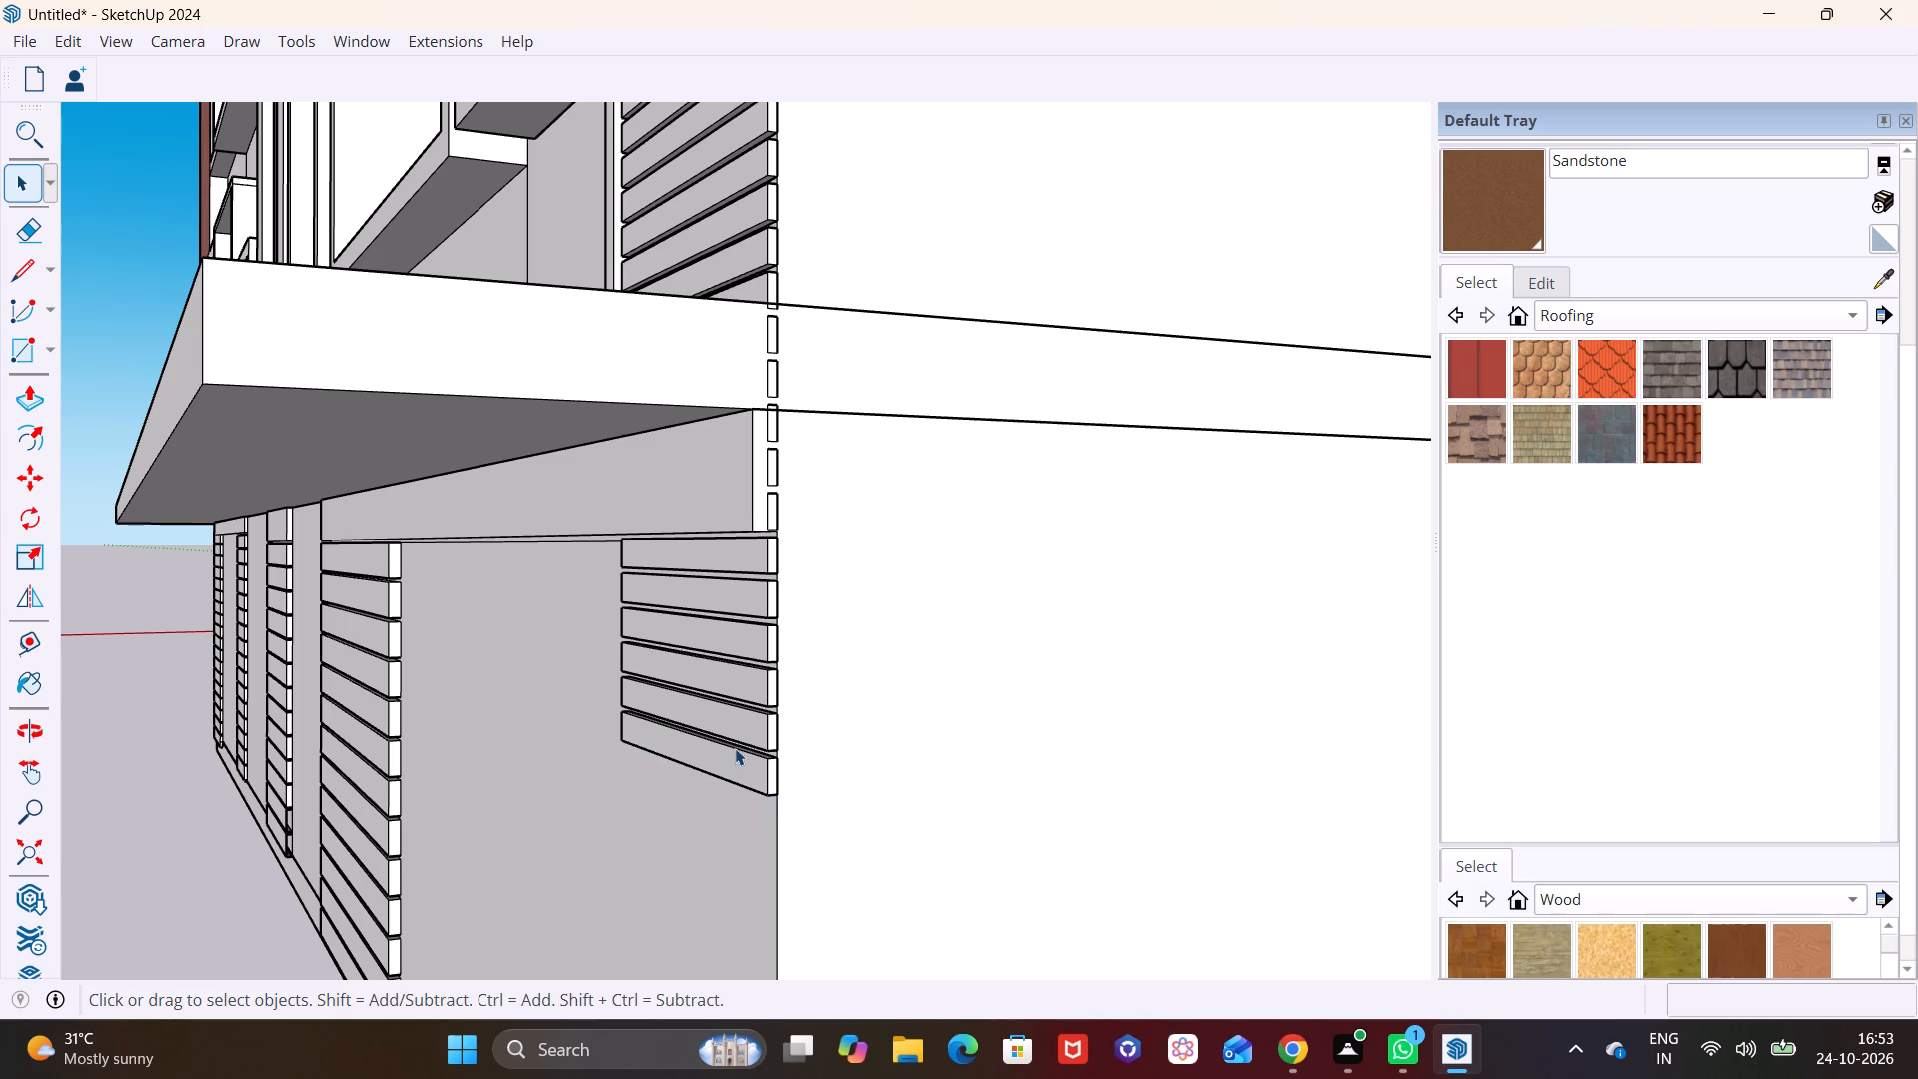
{"action": "key", "text": "Delete"}
{"action": "left_click", "coordinate": [740, 727]}
{"action": "key", "text": "Delete"}
{"action": "left_click", "coordinate": [750, 683]}
{"action": "key", "text": "Delete"}
{"action": "left_click", "coordinate": [757, 643]}
{"action": "key", "text": "Delete"}
{"action": "left_click", "coordinate": [762, 603]}
{"action": "key", "text": "Delete"}
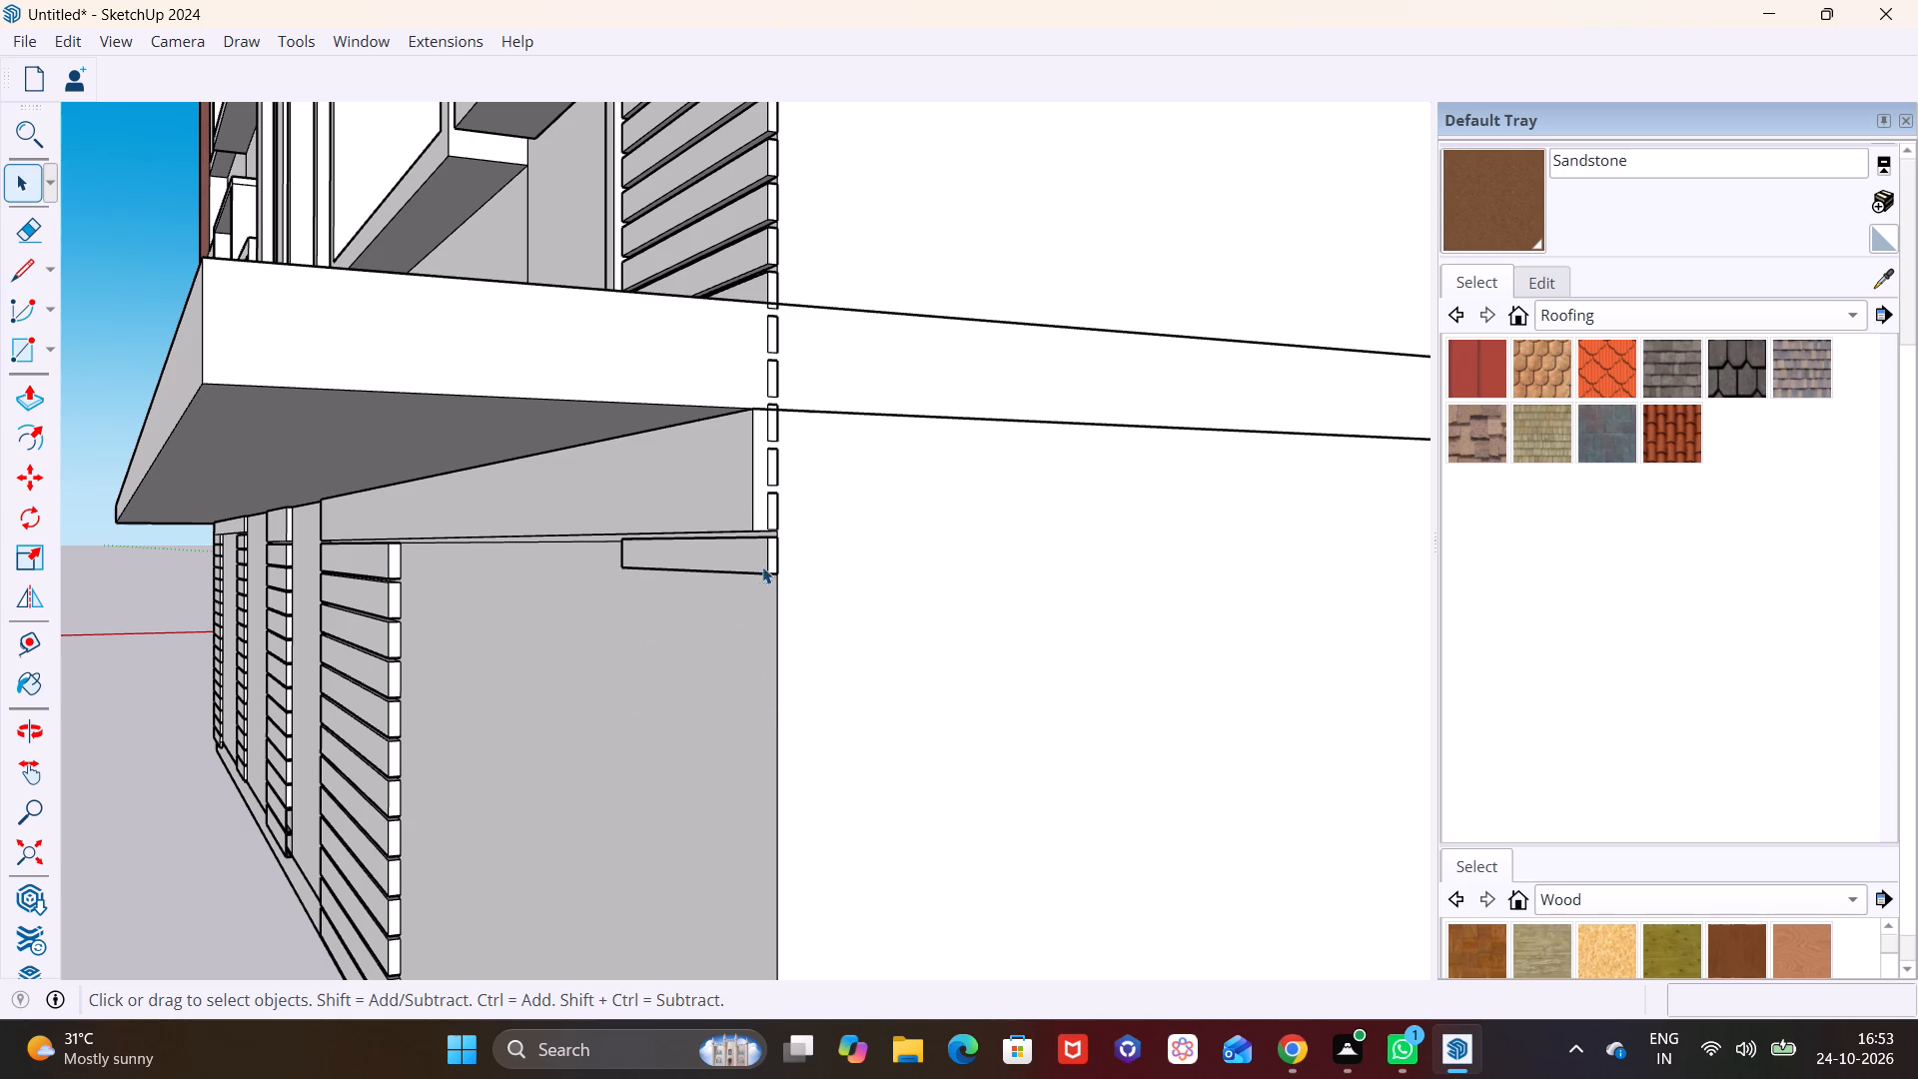
{"action": "left_click", "coordinate": [762, 566]}
{"action": "key", "text": "Delete"}
Delete the five surplus slats whose ends show through at the canopy and the beam beneath it.
{"action": "left_click", "coordinate": [771, 506]}
{"action": "key", "text": "Delete"}
{"action": "left_click", "coordinate": [774, 477]}
{"action": "key", "text": "Delete"}
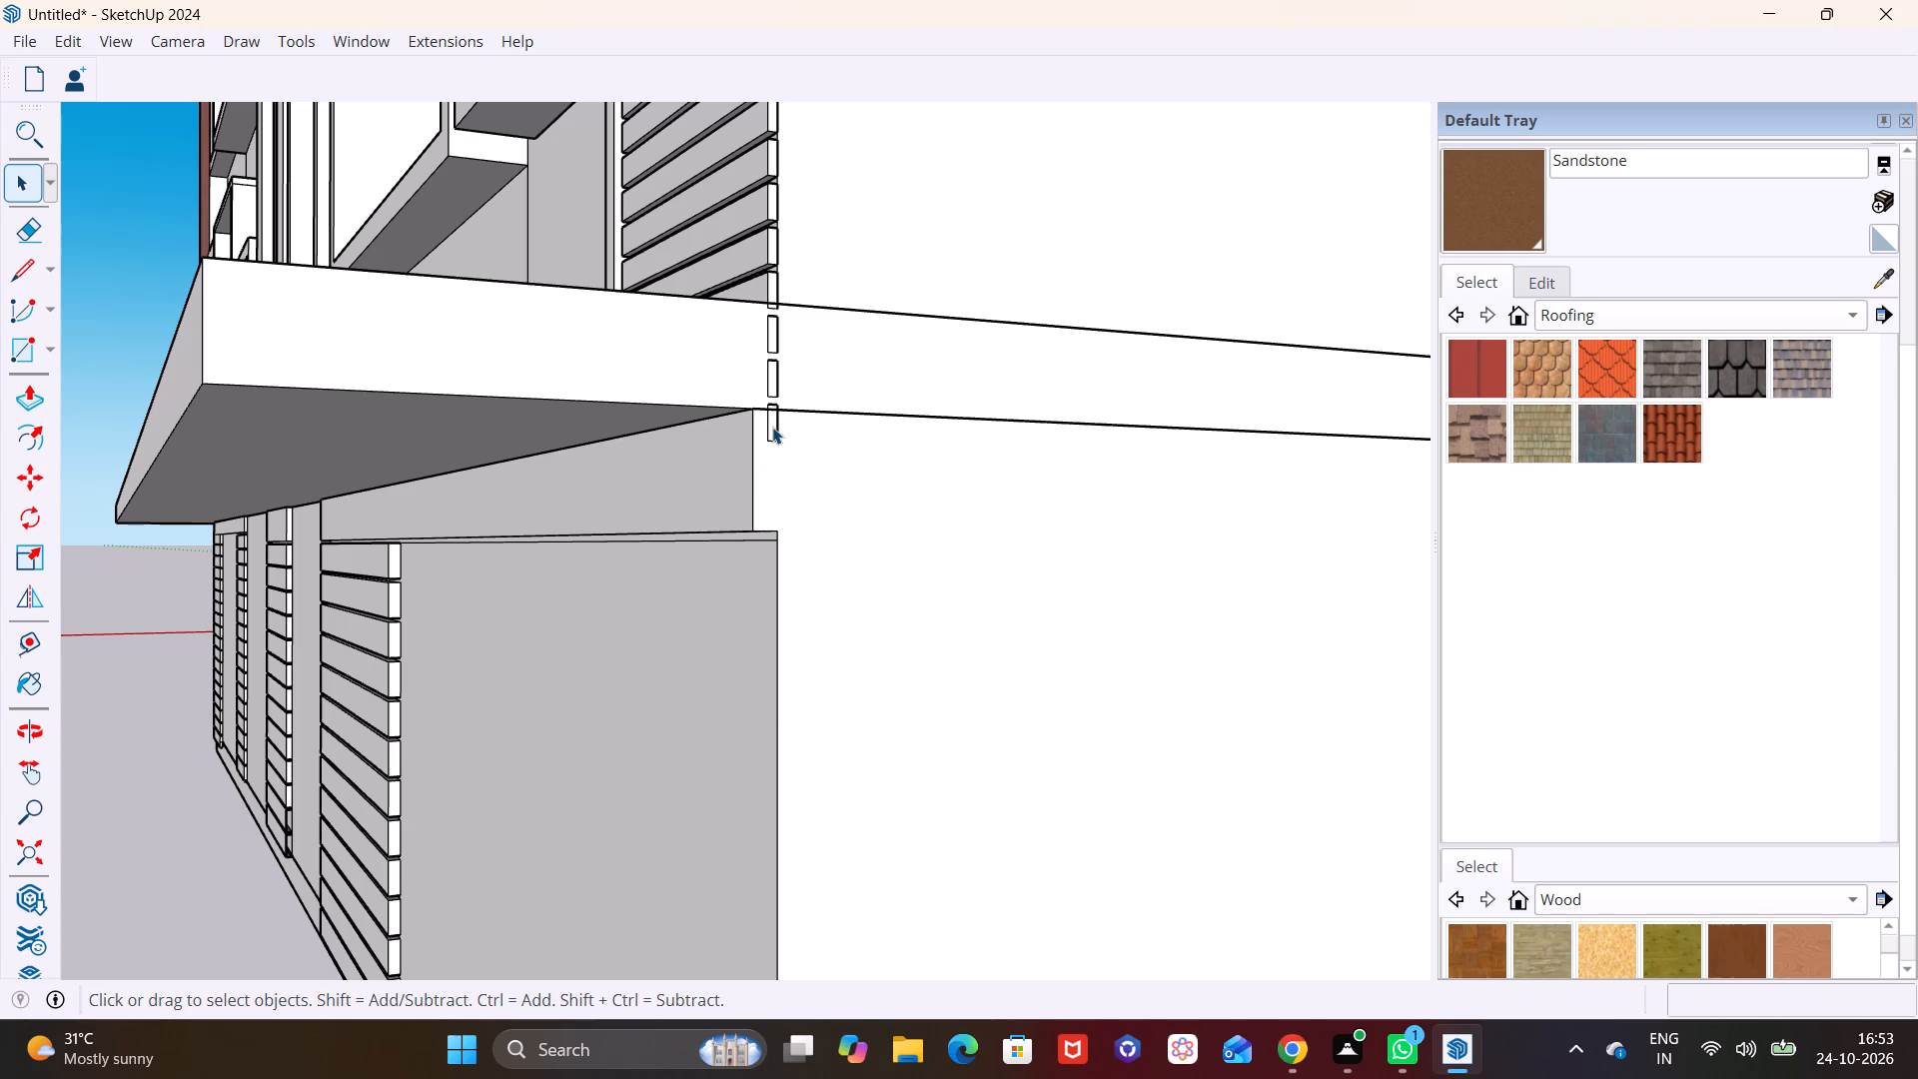
{"action": "left_click", "coordinate": [772, 427]}
{"action": "key", "text": "Delete"}
{"action": "left_click", "coordinate": [770, 371]}
{"action": "key", "text": "Delete"}
{"action": "left_click", "coordinate": [769, 325]}
{"action": "key", "text": "Delete"}
Examine the ground-floor wall, the canopy and the bottom end of the slat column around the building corner.
{"action": "scroll", "coordinate": [778, 384], "scroll_direction": "down", "scroll_amount": 8}
{"action": "middle_click_drag", "start_coordinate": [788, 543], "coordinate": [1174, 624]}
{"action": "scroll", "coordinate": [1083, 573], "scroll_direction": "down", "scroll_amount": 3}
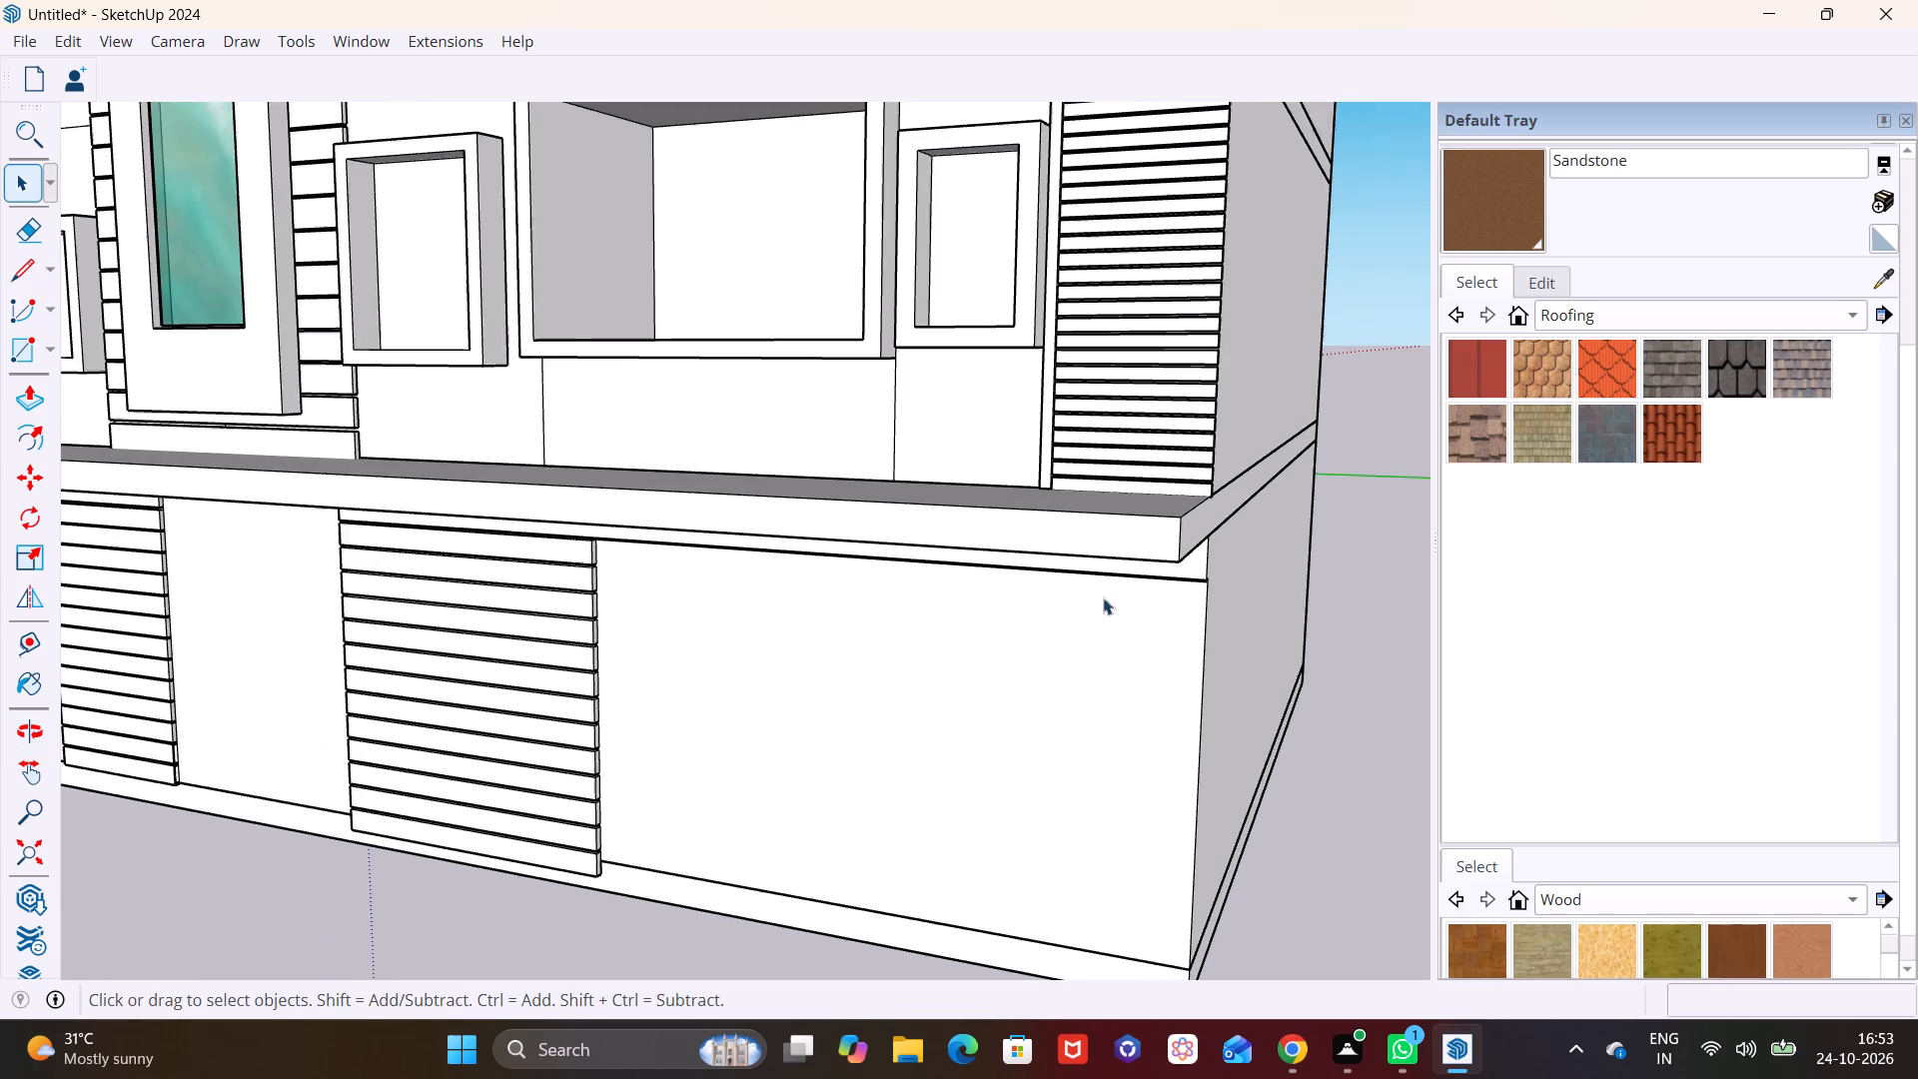
{"action": "scroll", "coordinate": [1156, 618], "scroll_direction": "down", "scroll_amount": 4}
{"action": "middle_click_drag", "start_coordinate": [1152, 599], "coordinate": [1006, 433]}
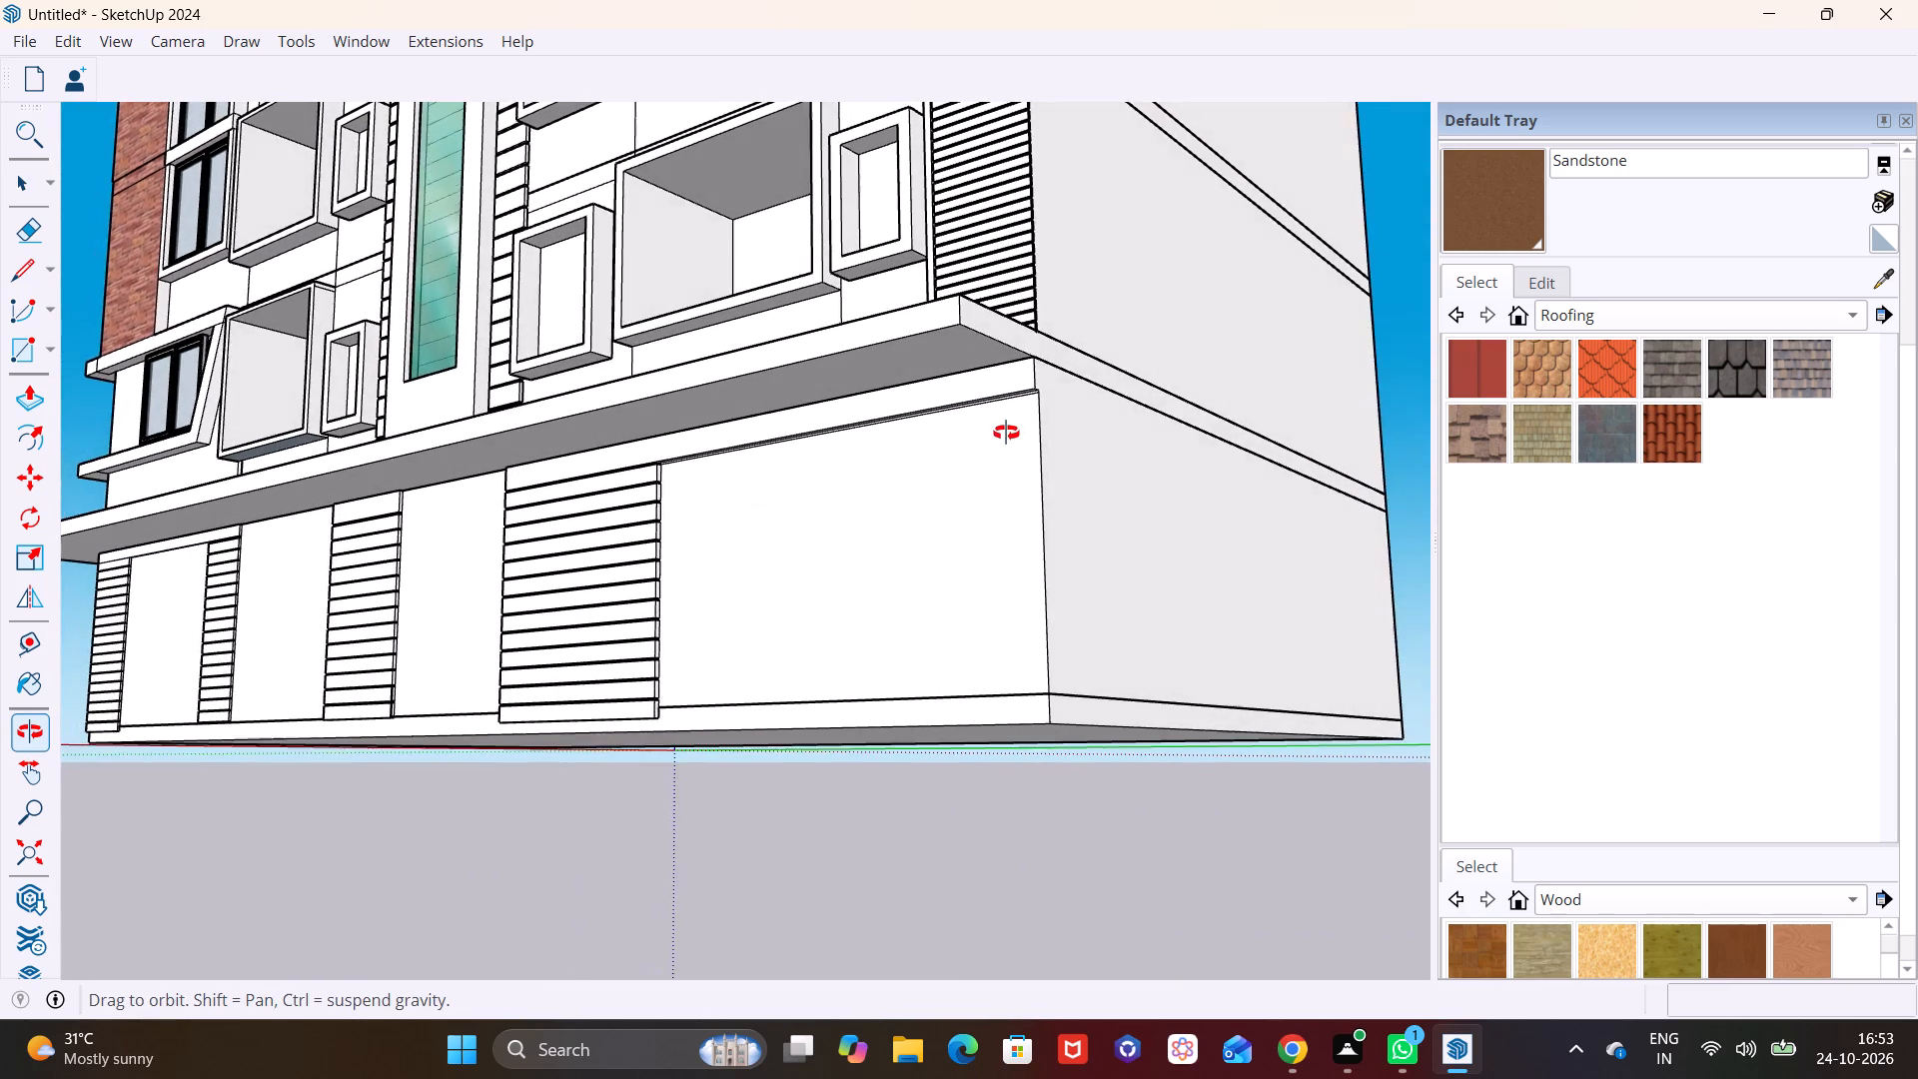
{"action": "middle_click_drag", "start_coordinate": [1006, 433], "coordinate": [1093, 438]}
{"action": "middle_click_drag", "start_coordinate": [1004, 497], "coordinate": [844, 597]}
{"action": "scroll", "coordinate": [860, 576], "scroll_direction": "up", "scroll_amount": 6}
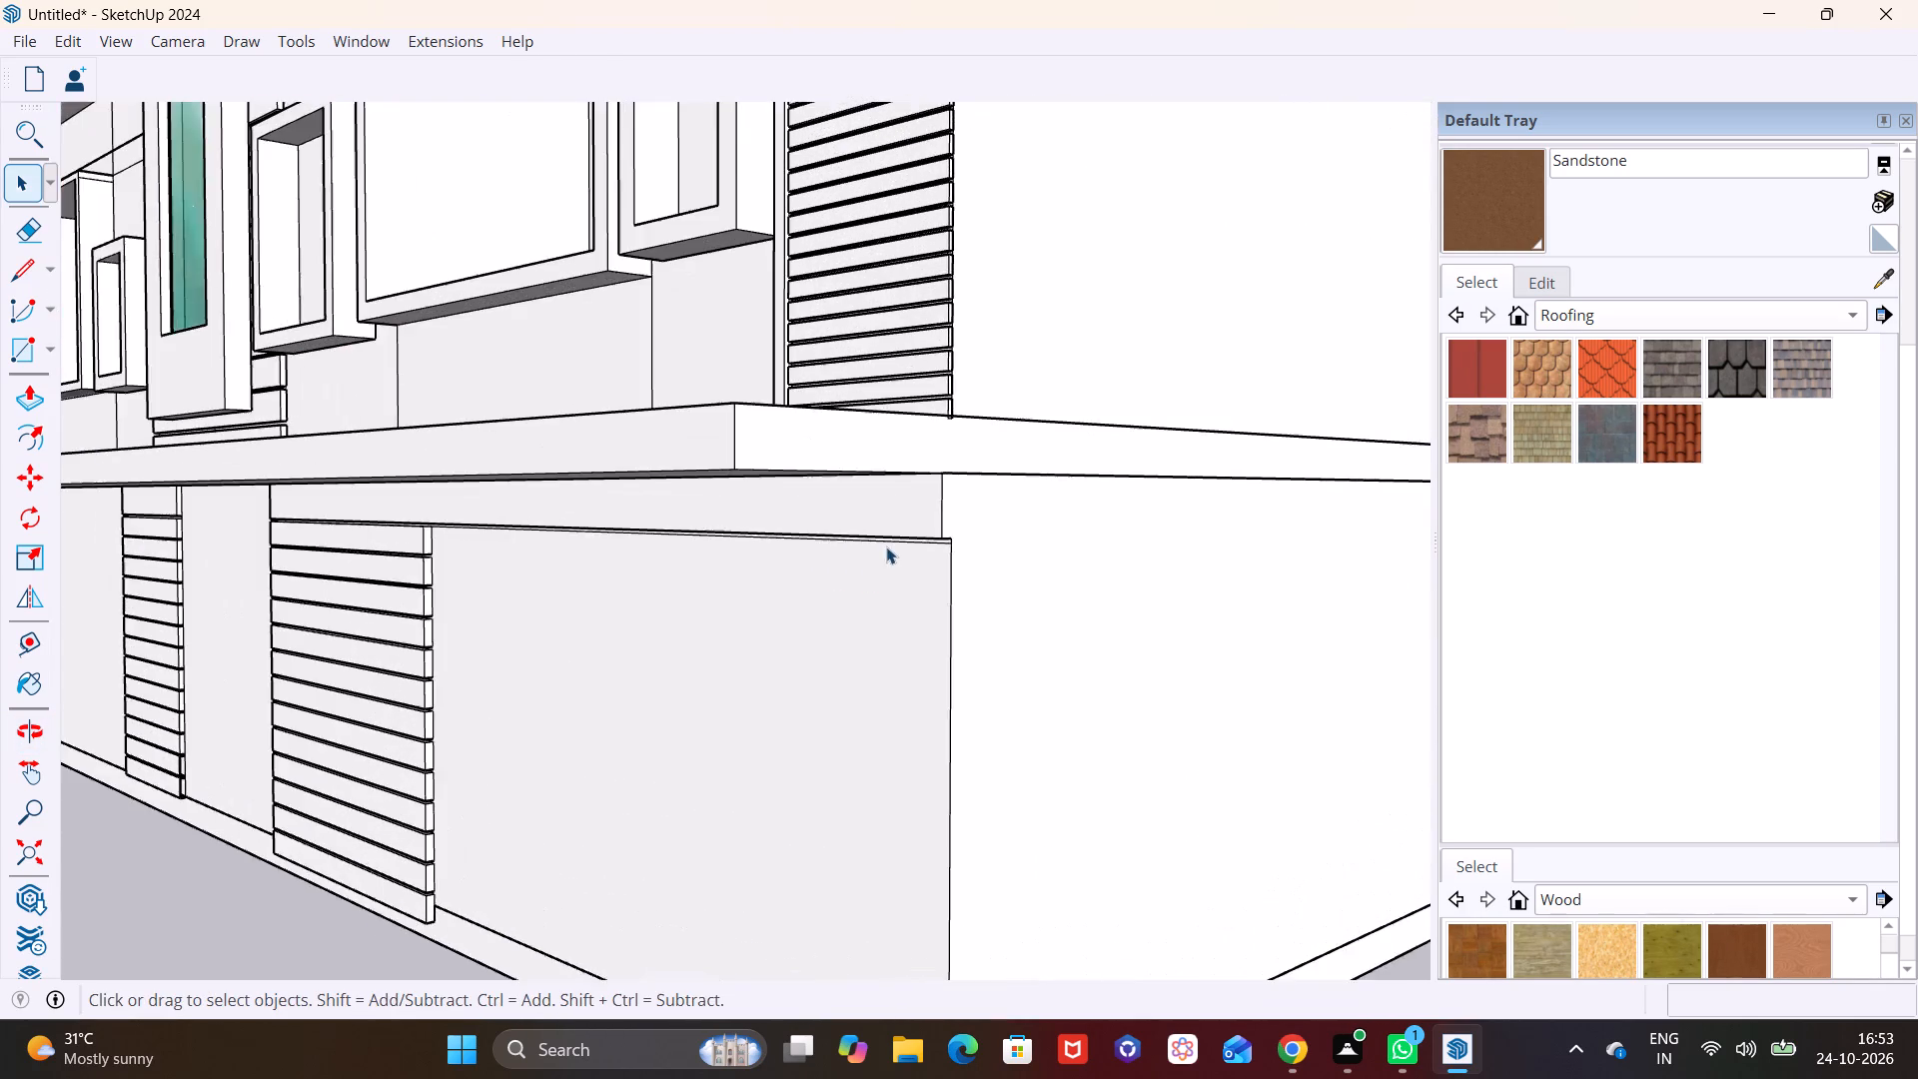
{"action": "scroll", "coordinate": [886, 546], "scroll_direction": "up", "scroll_amount": 1}
{"action": "middle_click_drag", "start_coordinate": [899, 546], "coordinate": [587, 571]}
{"action": "scroll", "coordinate": [479, 546], "scroll_direction": "up", "scroll_amount": 5}
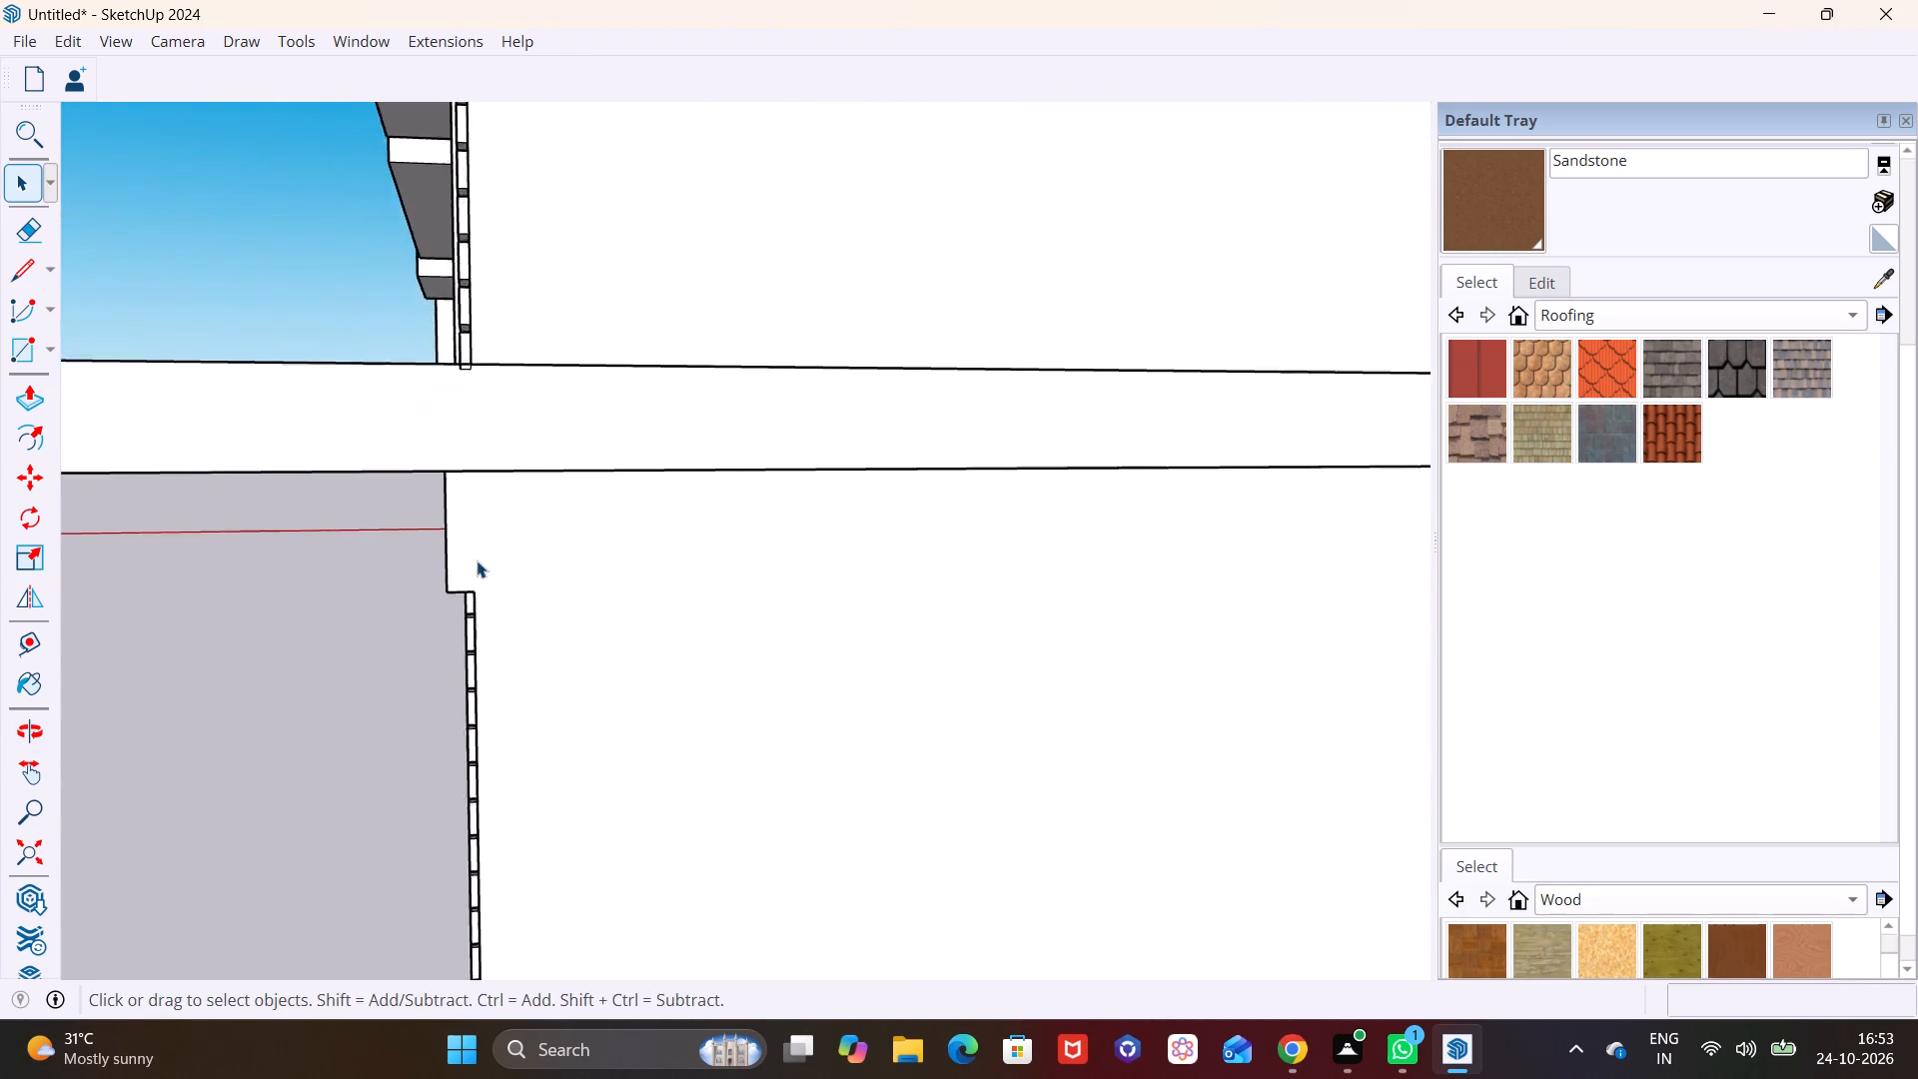
Examine the slat column along the building corner from close up and from a distance.
{"action": "scroll", "coordinate": [477, 560], "scroll_direction": "up", "scroll_amount": 1}
{"action": "middle_click_drag", "start_coordinate": [482, 560], "coordinate": [1005, 549]}
{"action": "scroll", "coordinate": [869, 580], "scroll_direction": "down", "scroll_amount": 5}
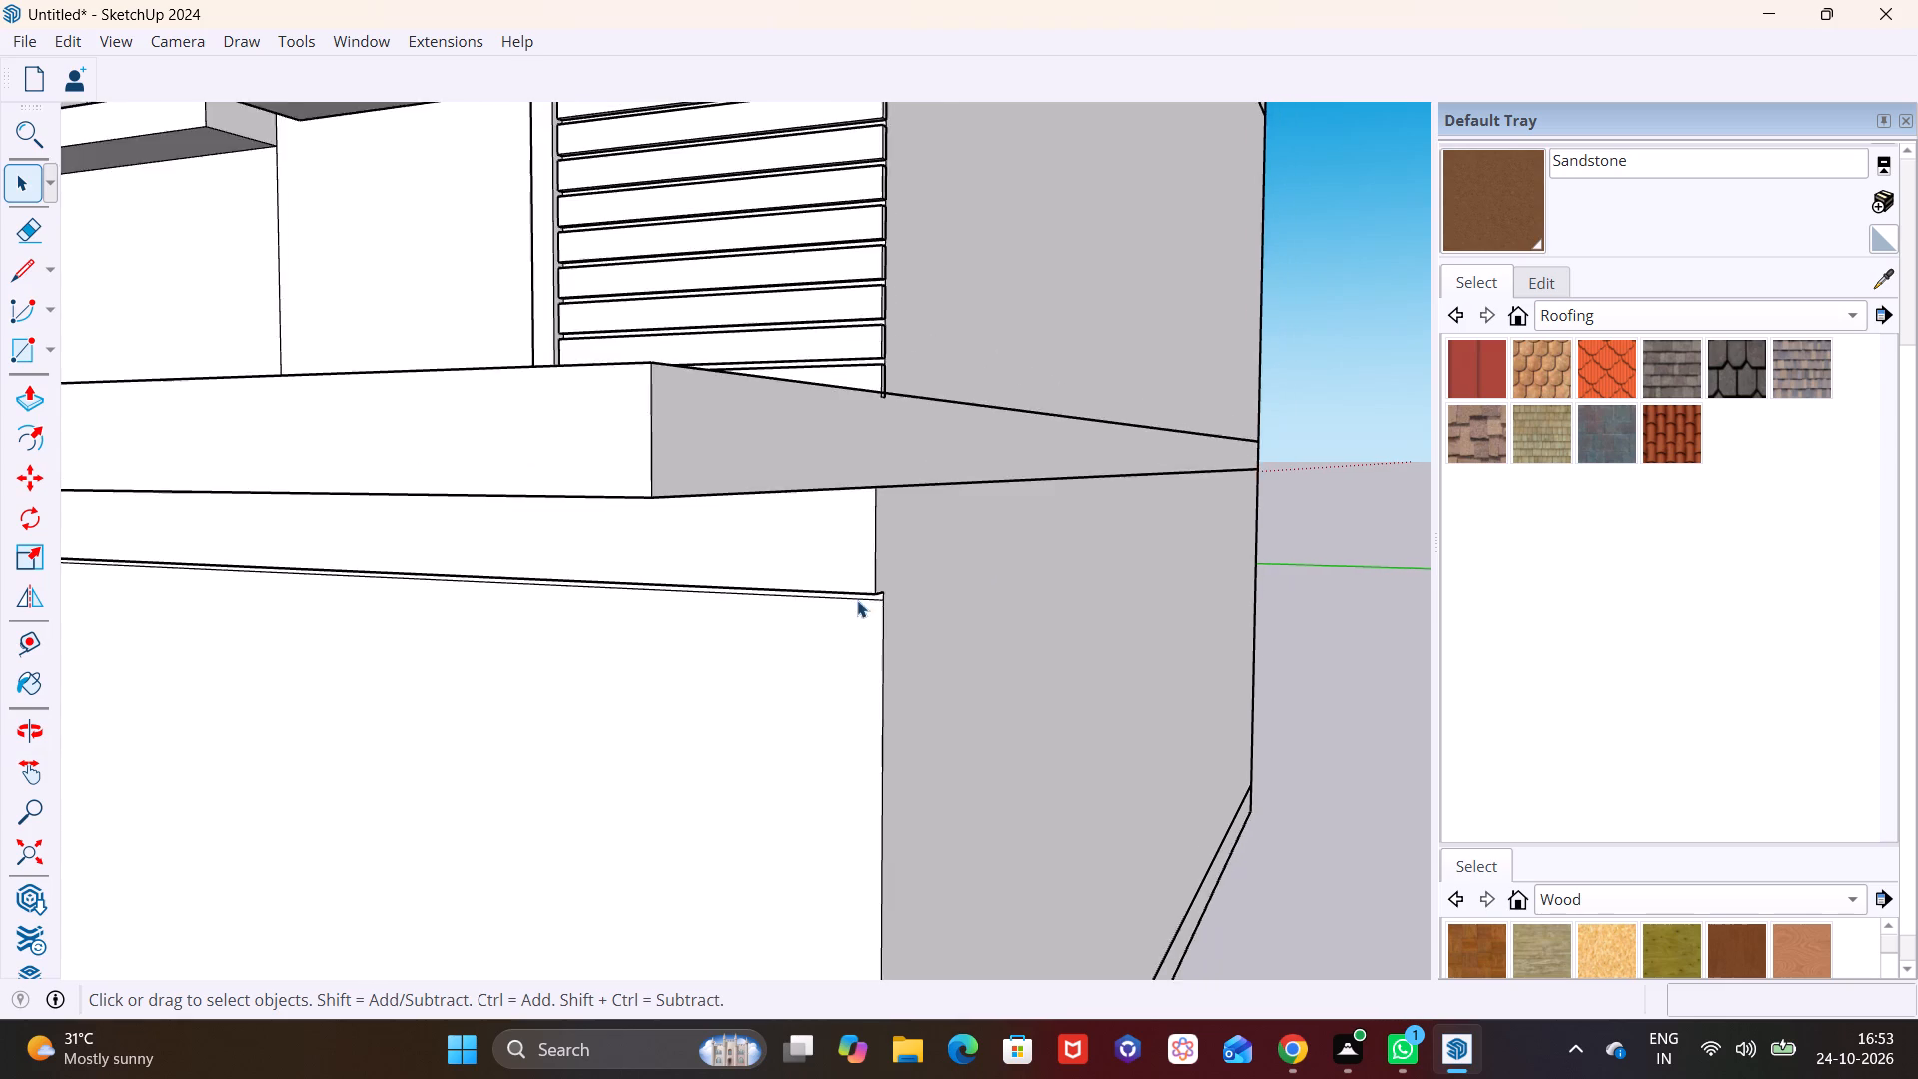
{"action": "scroll", "coordinate": [857, 600], "scroll_direction": "down", "scroll_amount": 20}
{"action": "scroll", "coordinate": [857, 600], "scroll_direction": "down", "scroll_amount": 3}
{"action": "middle_click_drag", "start_coordinate": [884, 563], "coordinate": [968, 650], "text": "shift"}
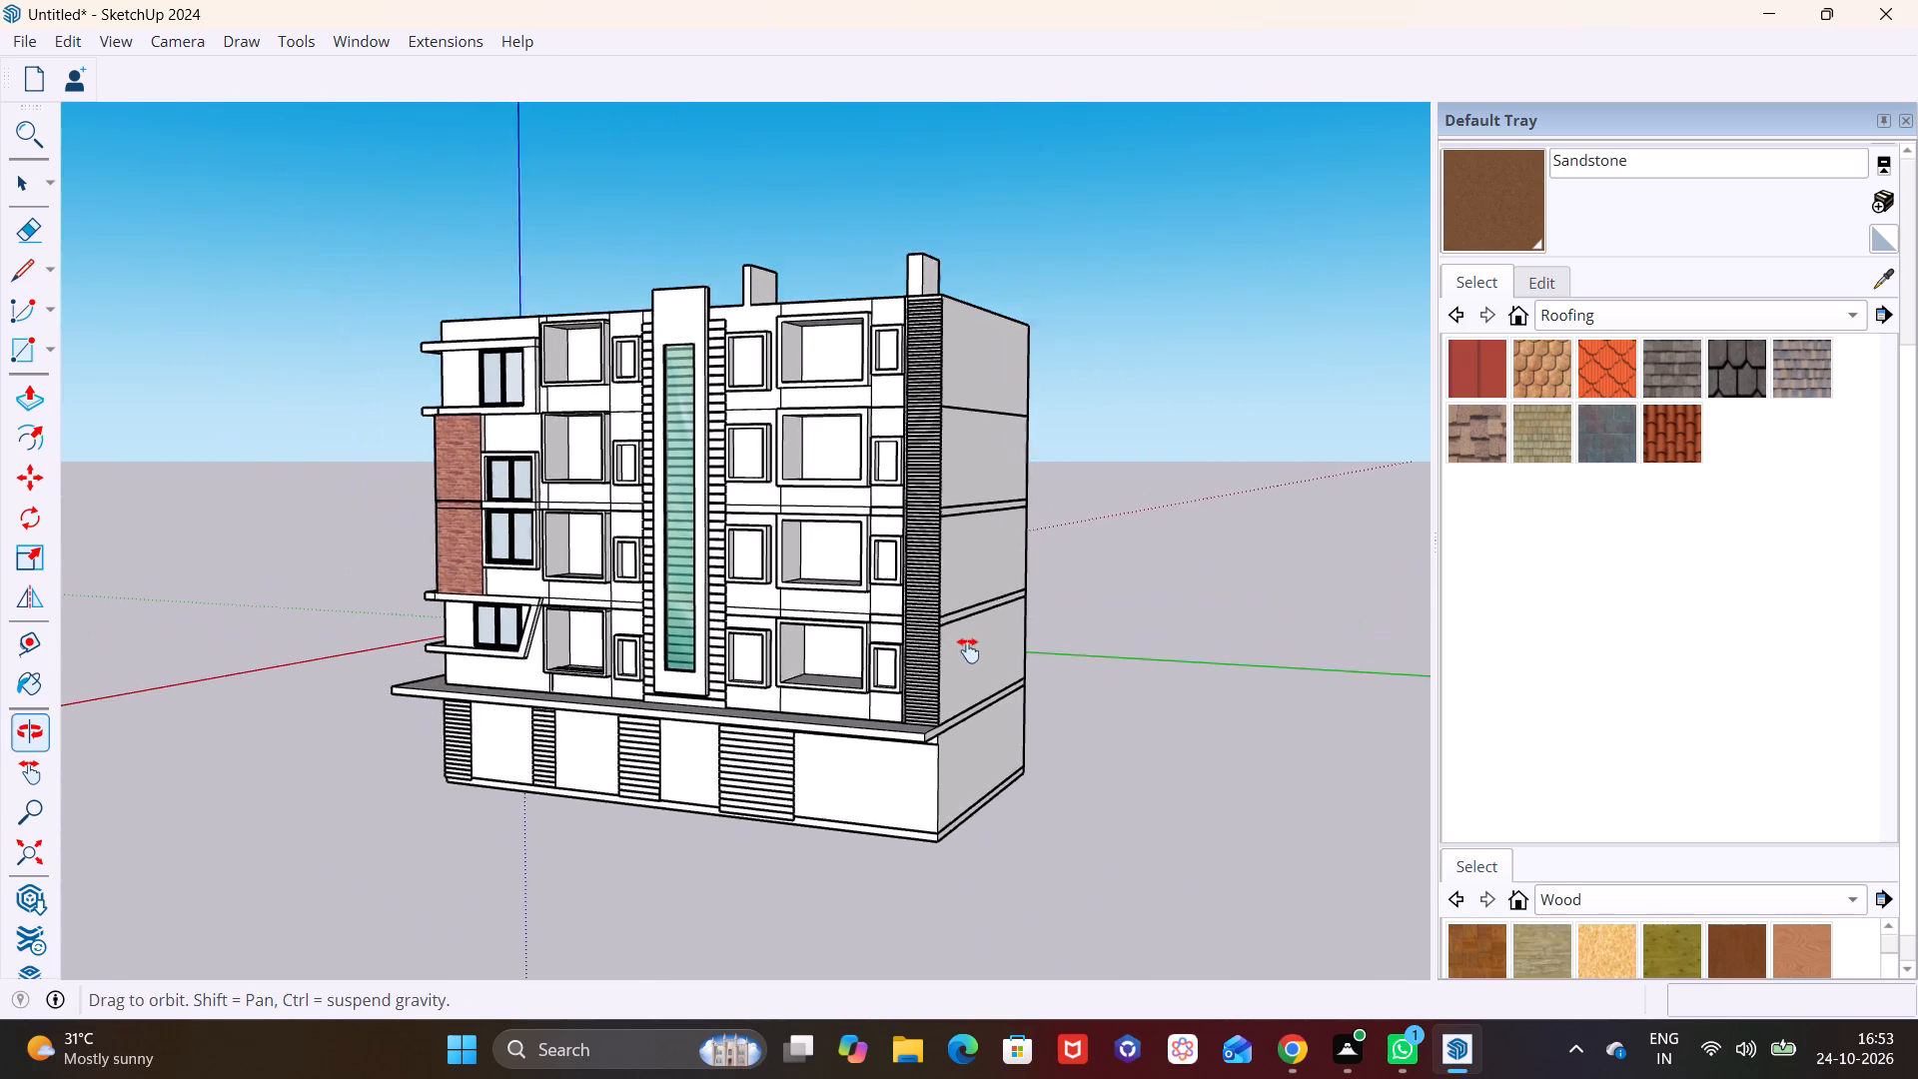
{"action": "middle_click_drag", "start_coordinate": [968, 650], "coordinate": [981, 658], "text": "shift"}
{"action": "middle_click_drag", "start_coordinate": [1135, 706], "coordinate": [1289, 731]}
{"action": "scroll", "coordinate": [1121, 655], "scroll_direction": "up", "scroll_amount": 10}
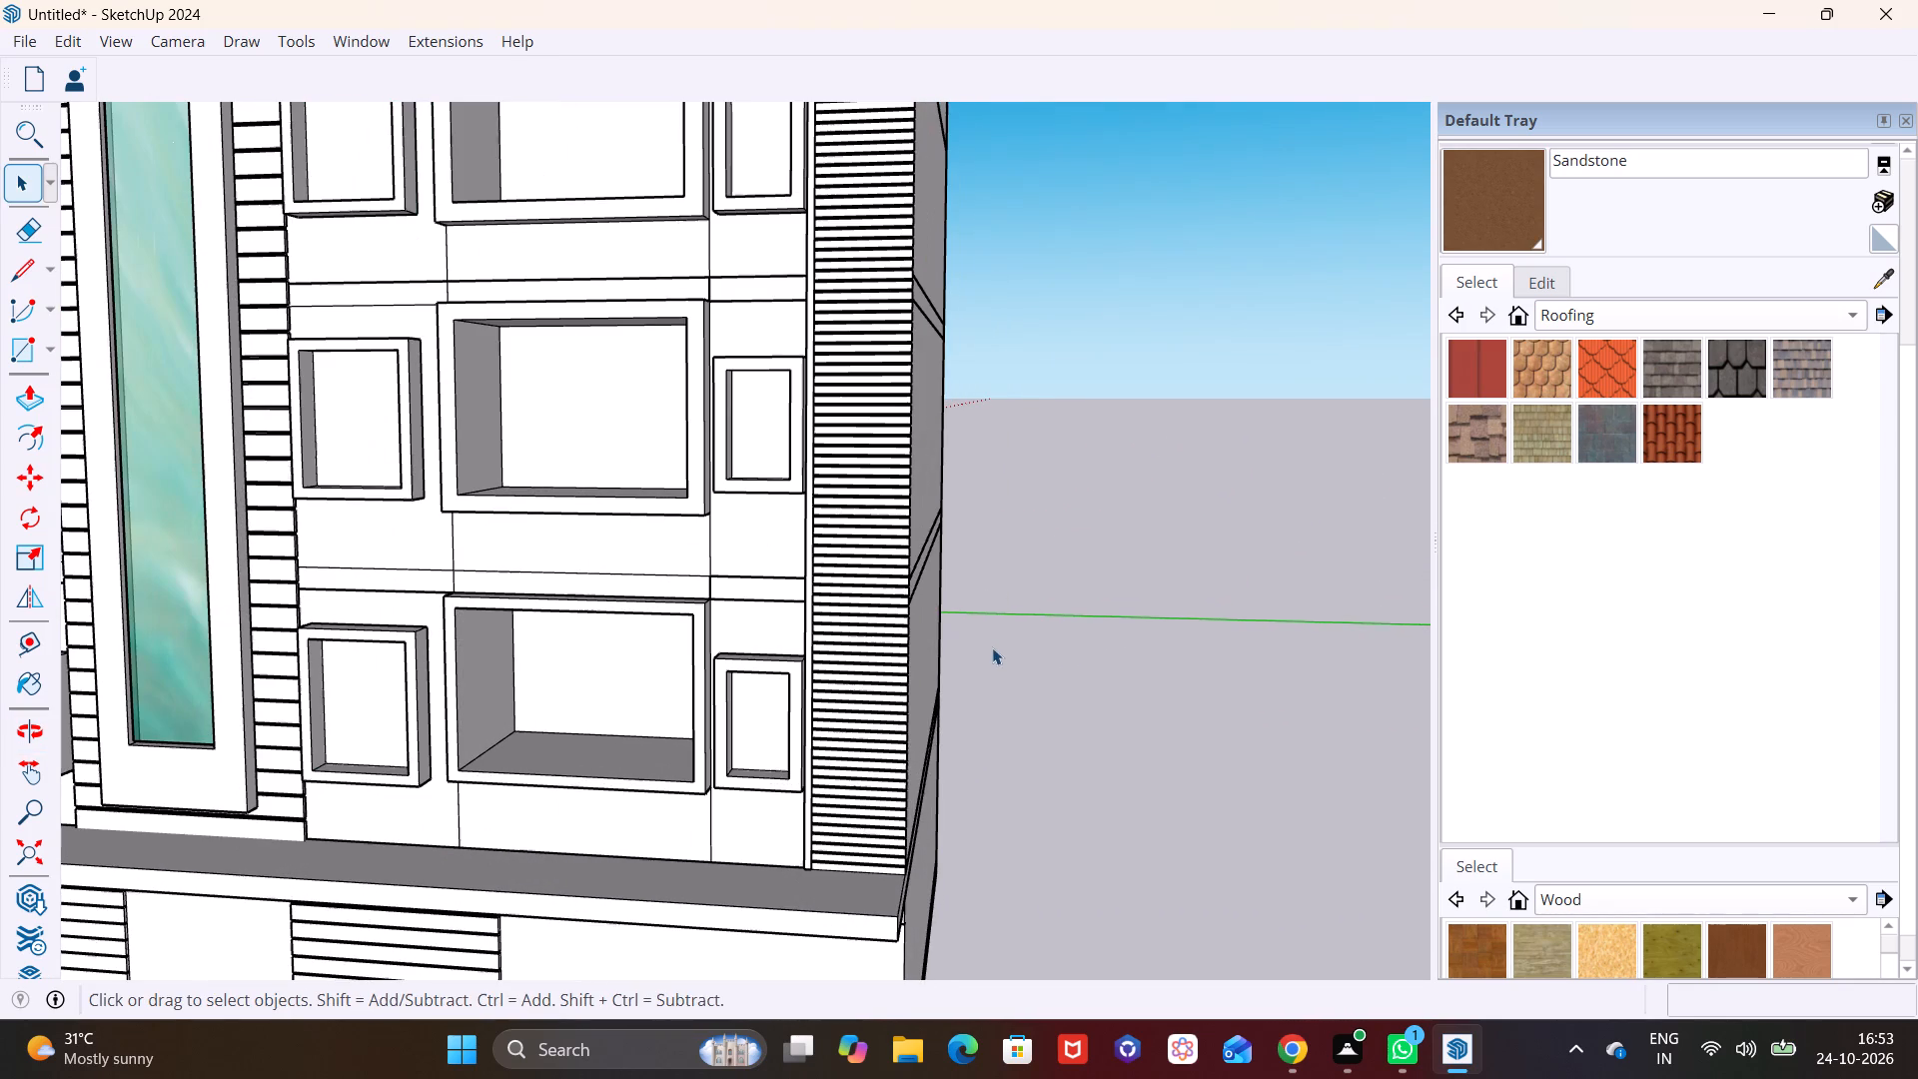
Undo the surplus-slat deletions and the repeated slat copies along the building corner.
{"action": "key", "text": "ctrl+z"}
{"action": "key", "text": "ctrl+z"}
{"action": "key", "text": "ctrl+z"}
{"action": "key", "text": "ctrl+z"}
{"action": "key", "text": "ctrl+z"}
{"action": "key", "text": "ctrl+z"}
{"action": "key", "text": "ctrl+z"}
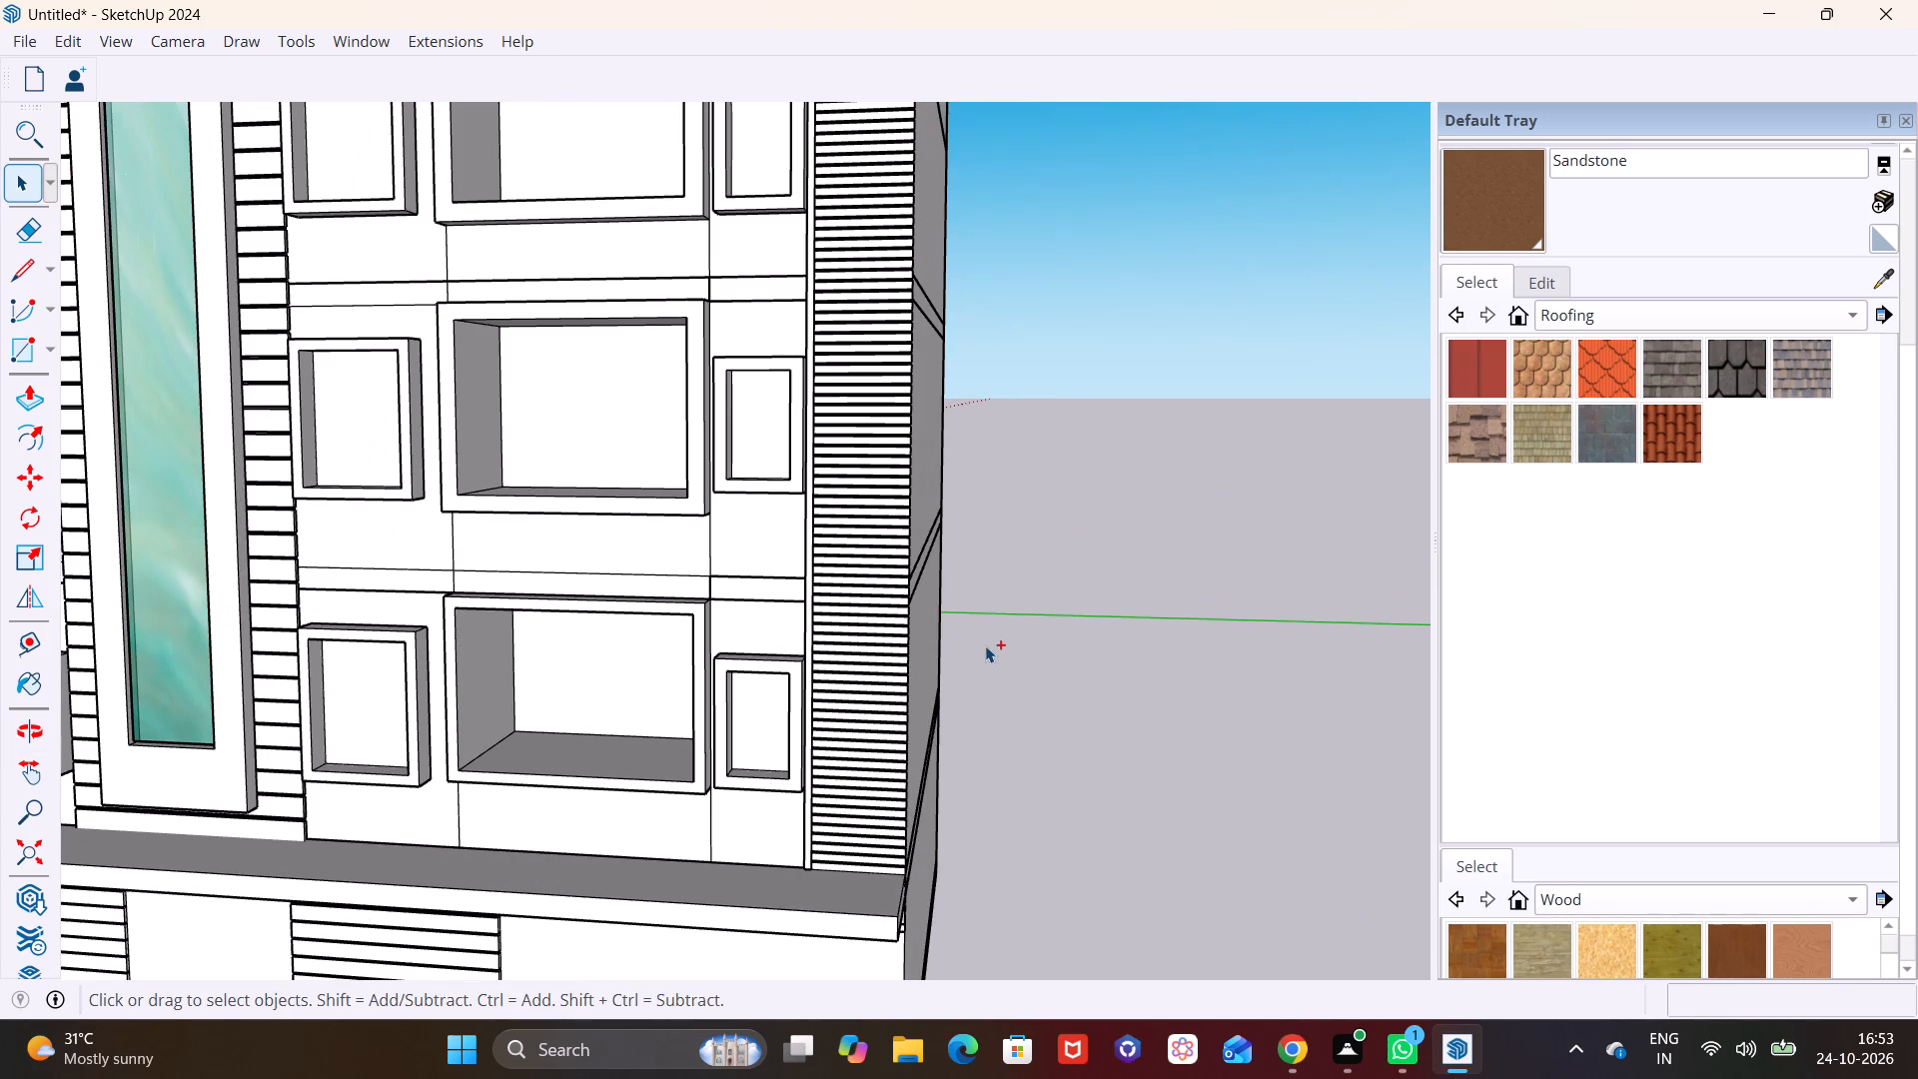
{"action": "key", "text": "ctrl+z"}
{"action": "key", "text": "ctrl+z"}
{"action": "key", "text": "ctrl+z"}
{"action": "key", "text": "ctrl+z"}
{"action": "key", "text": "ctrl+z"}
{"action": "key", "text": "ctrl+z"}
{"action": "key", "text": "ctrl+z"}
{"action": "key", "text": "ctrl+z"}
{"action": "key", "text": "ctrl+z"}
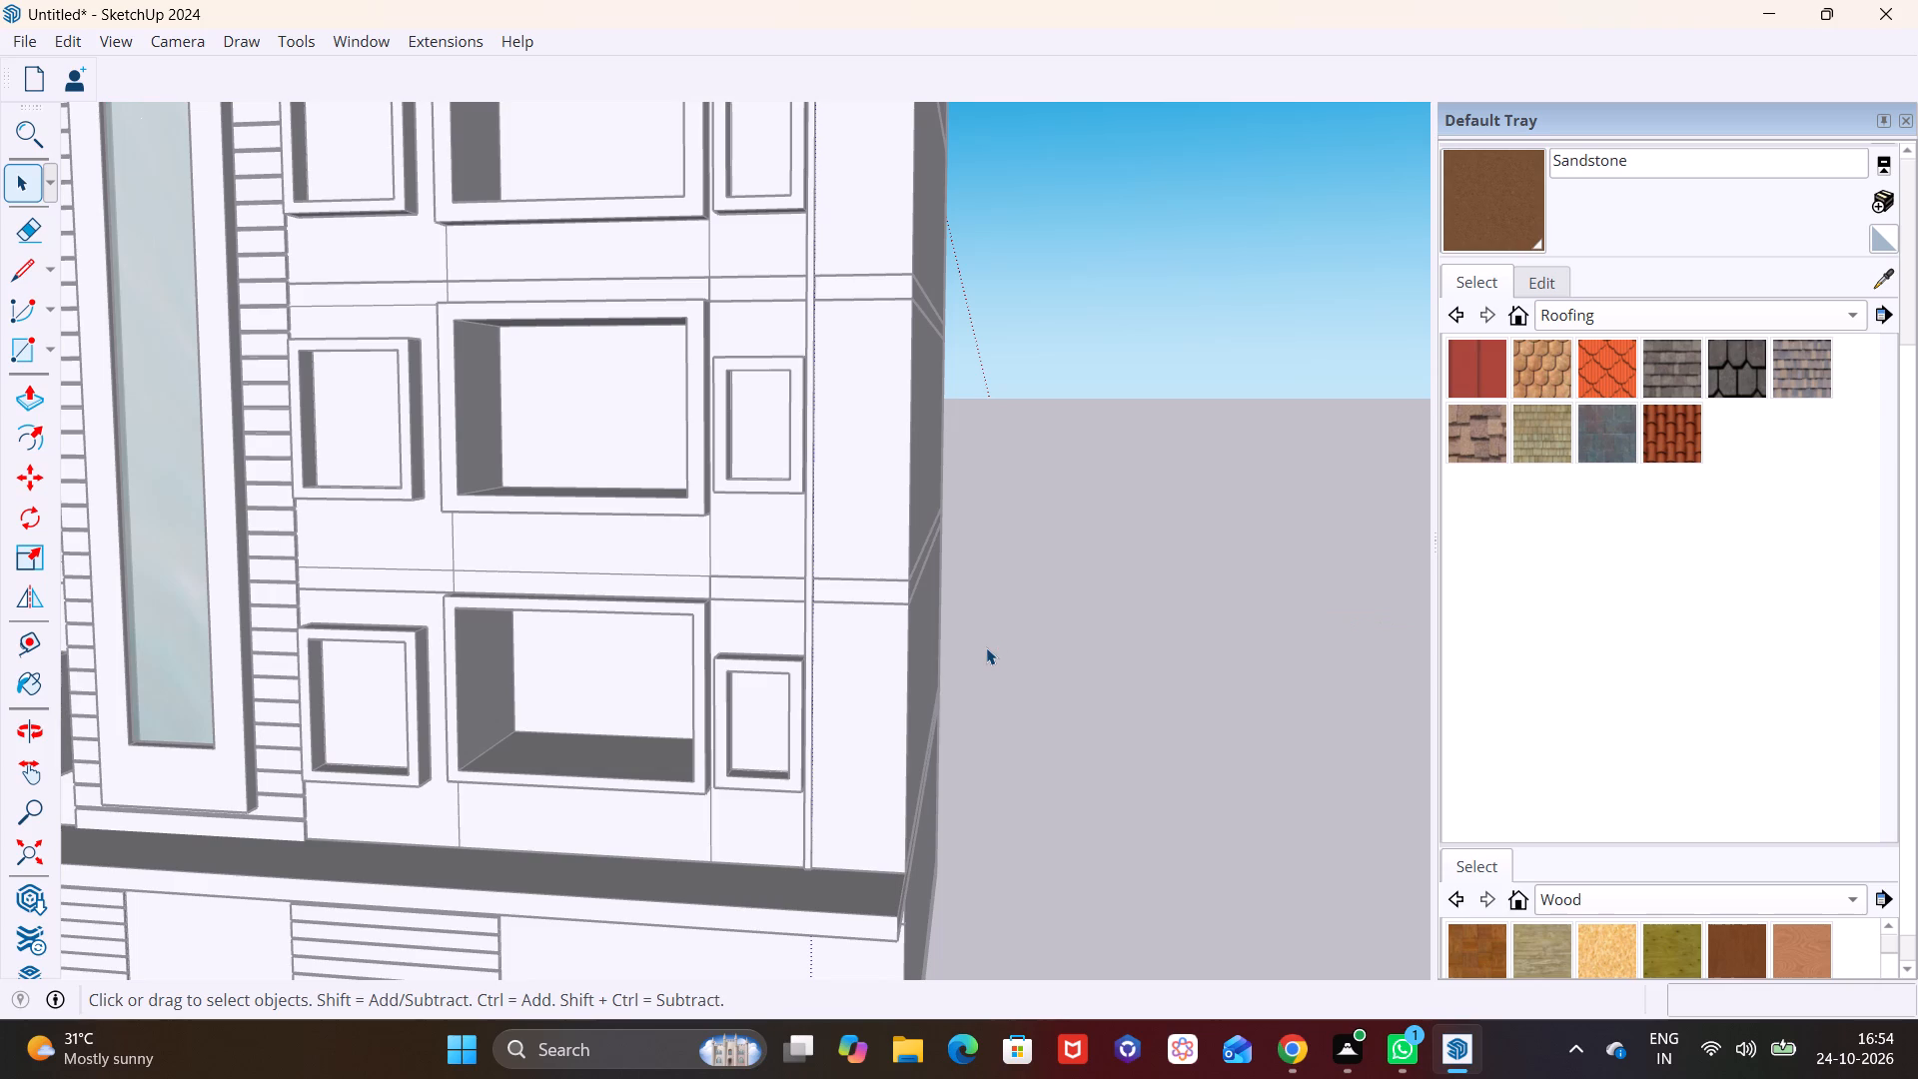
Undo the remaining first slat at the top of the corner strip, back to the plain wall face.
{"action": "scroll", "coordinate": [758, 394], "scroll_direction": "down", "scroll_amount": 10}
{"action": "middle_click_drag", "start_coordinate": [869, 224], "coordinate": [729, 488], "text": "shift"}
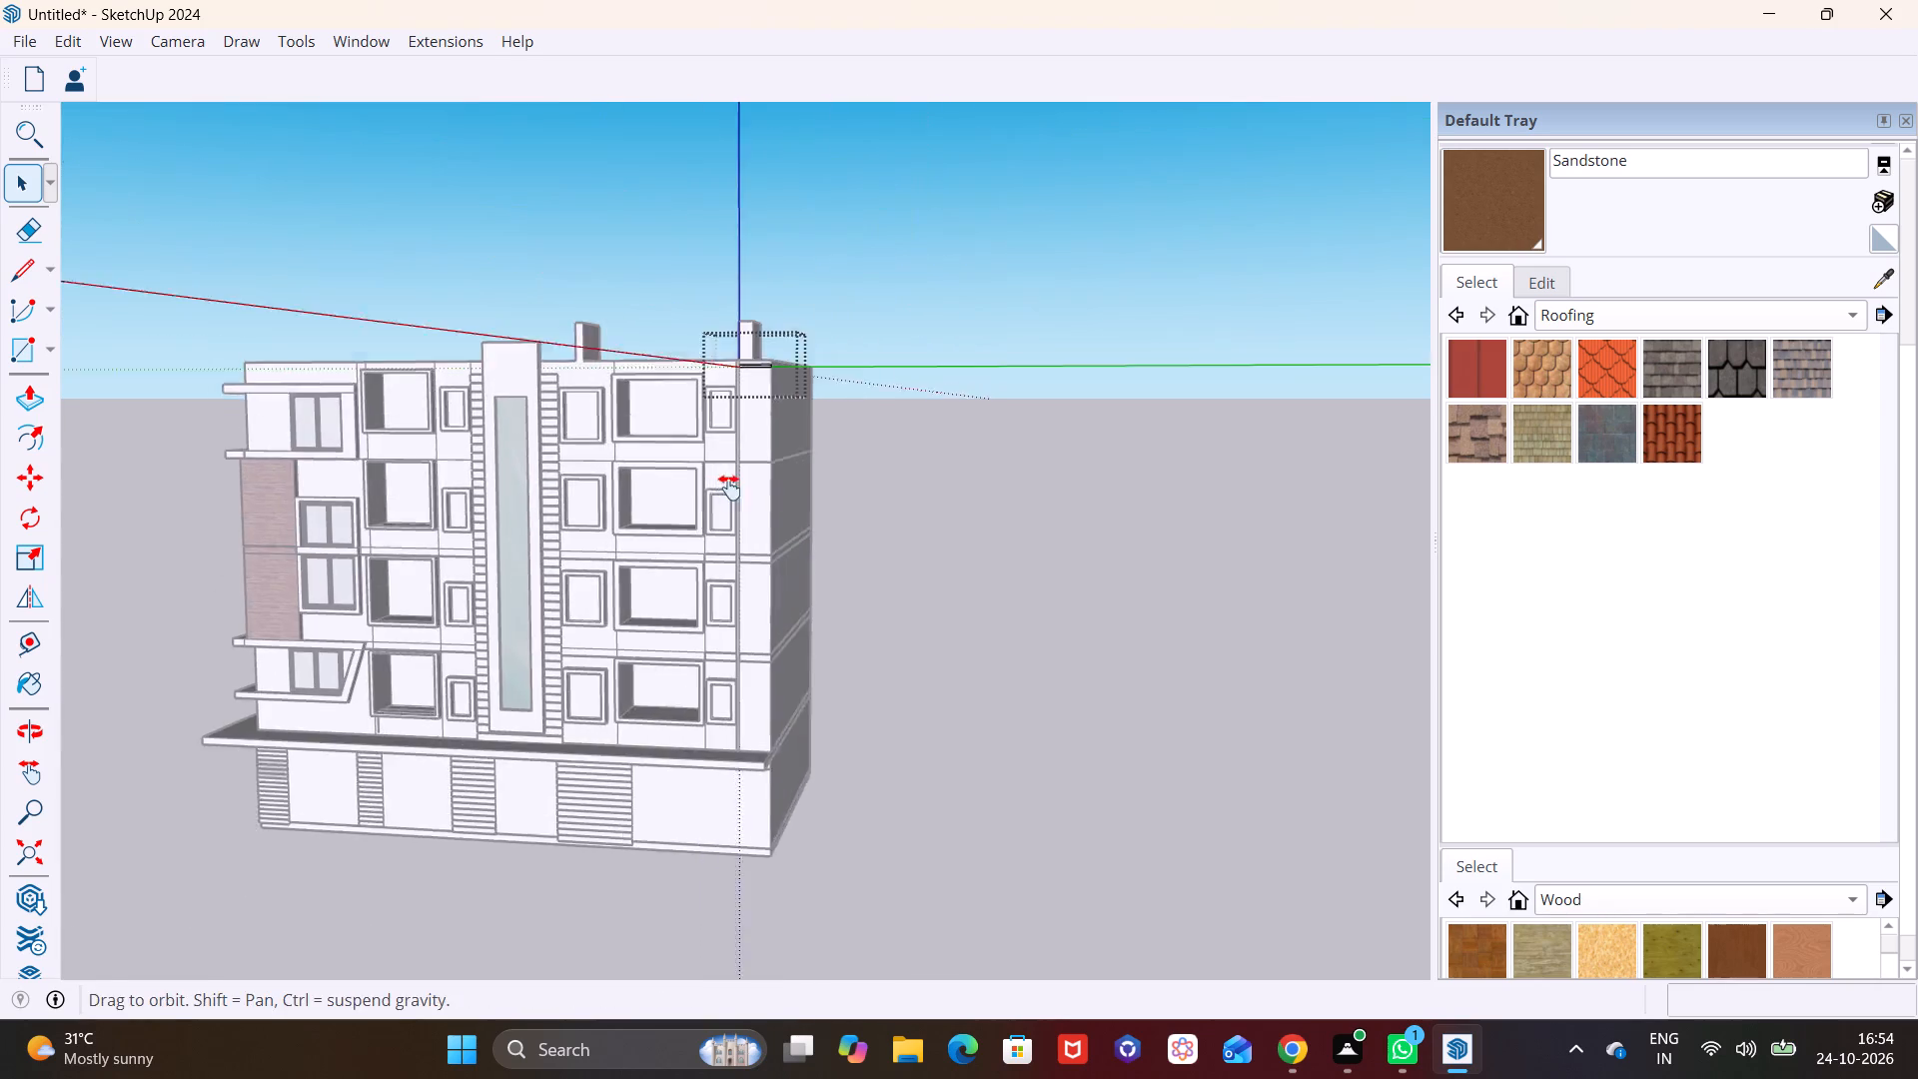
{"action": "middle_click_drag", "start_coordinate": [729, 488], "coordinate": [724, 503], "text": "shift"}
{"action": "scroll", "coordinate": [780, 349], "scroll_direction": "up", "scroll_amount": 20}
{"action": "scroll", "coordinate": [780, 349], "scroll_direction": "up", "scroll_amount": 7}
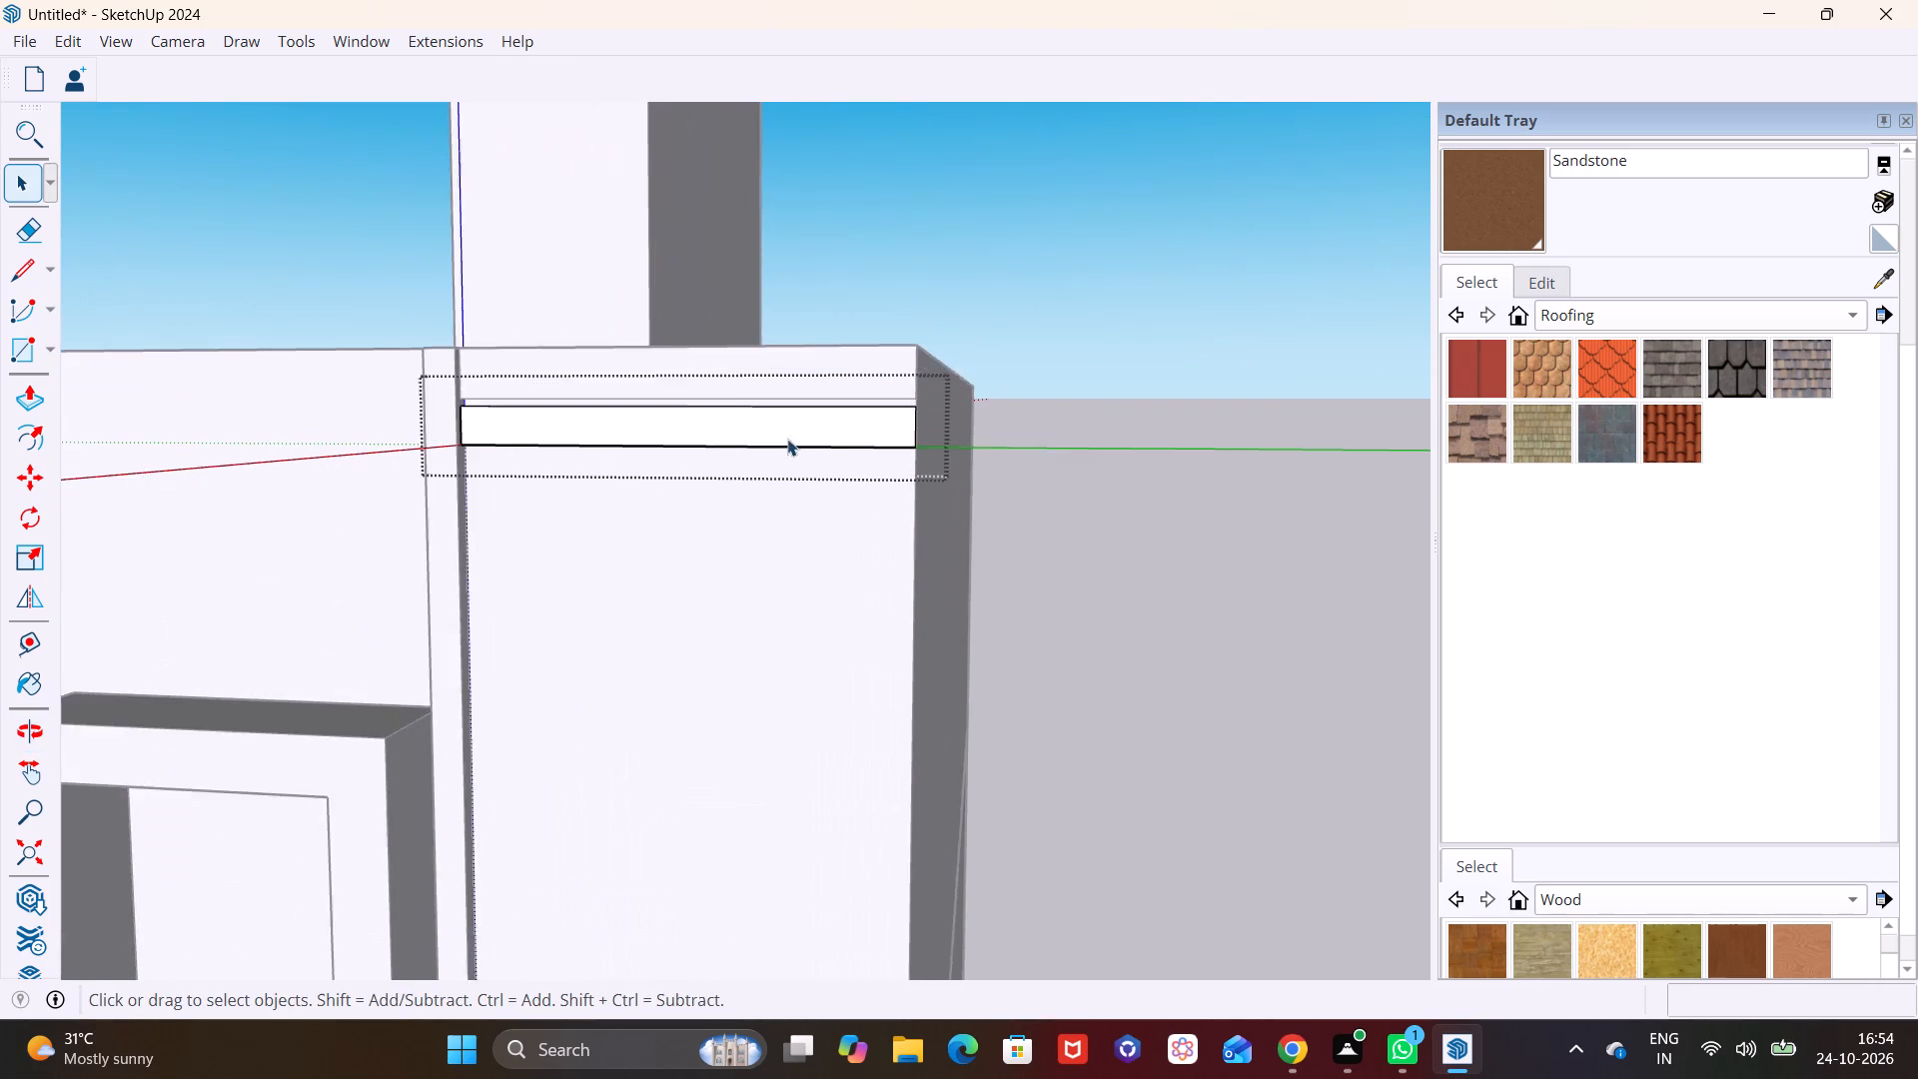
{"action": "key", "text": "ctrl+z"}
{"action": "key", "text": "ctrl+z"}
{"action": "key", "text": "ctrl+z"}
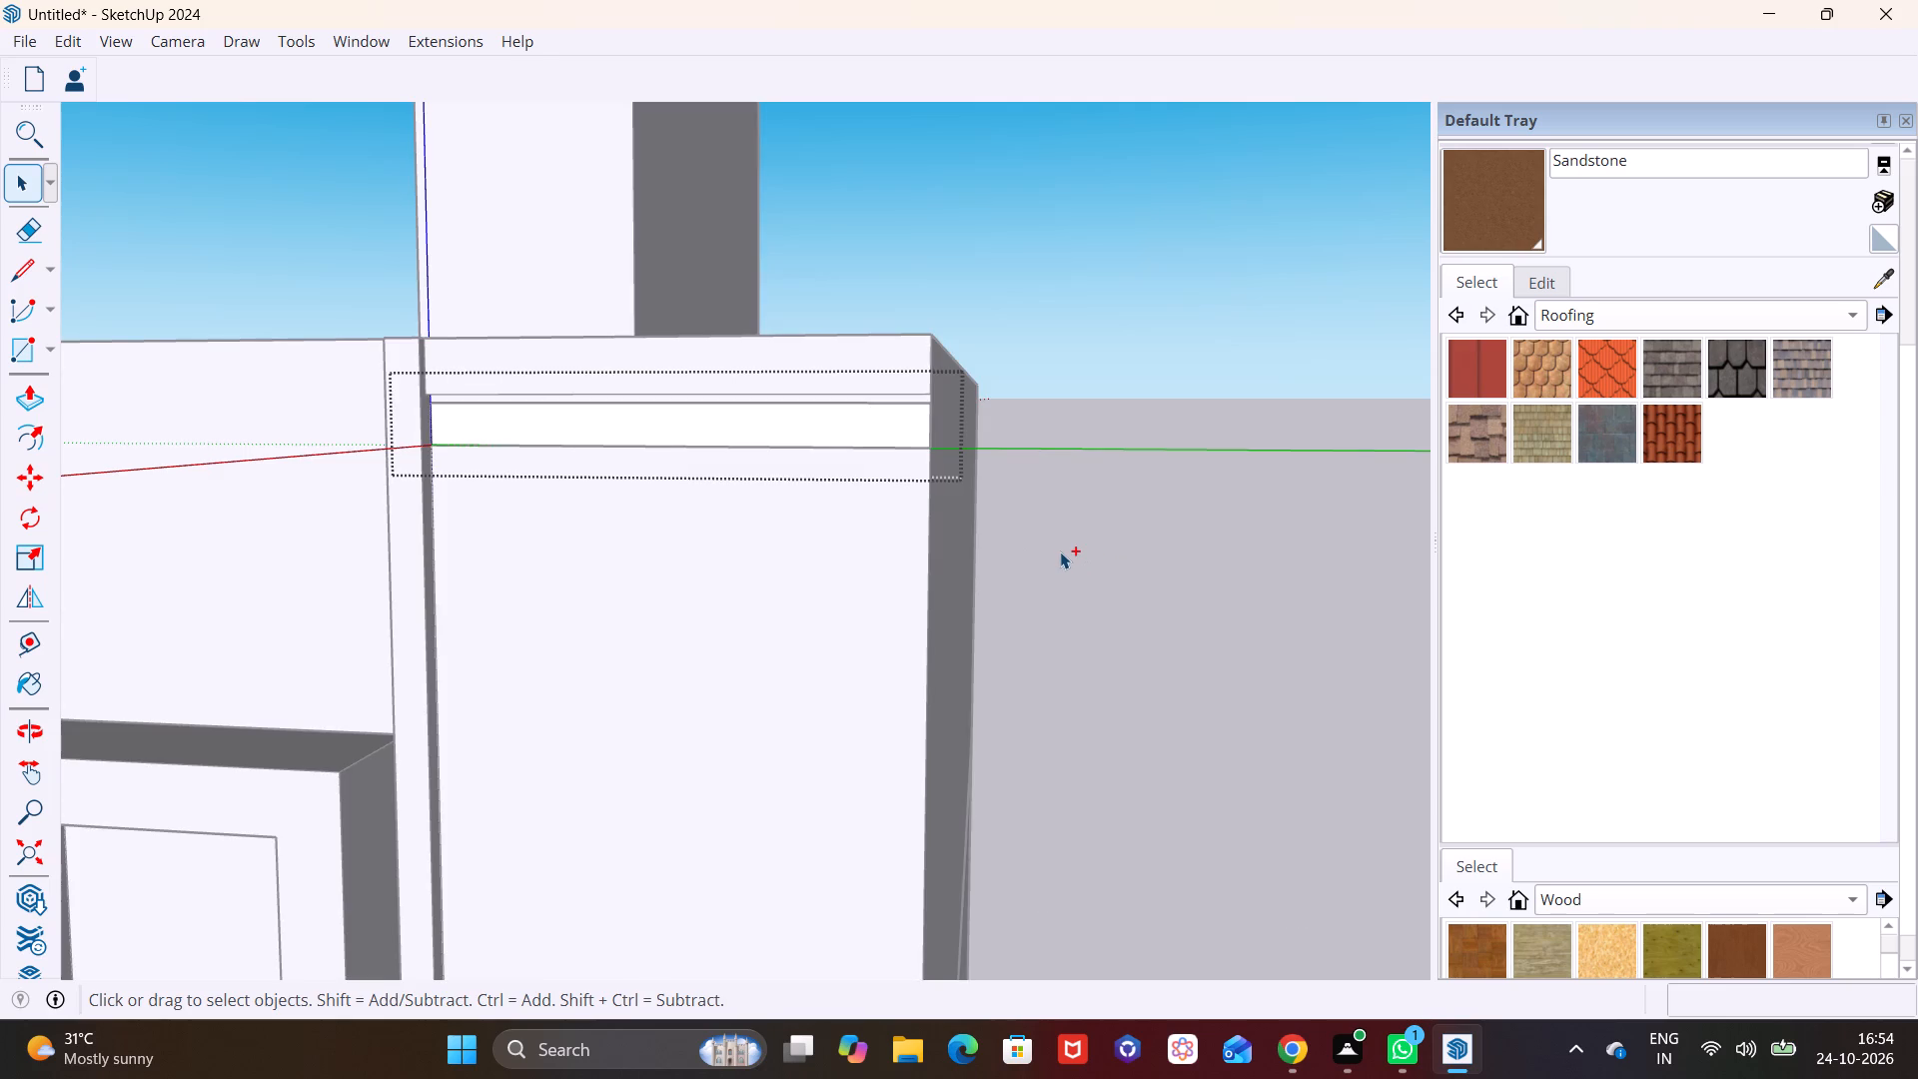
{"action": "key", "text": "ctrl+z"}
{"action": "key", "text": "ctrl+z"}
{"action": "key", "text": "ctrl+z"}
Draw a rectangle about 8 9/16" high and 4' wide across the corner strip, just below the top band.
{"action": "scroll", "coordinate": [713, 422], "scroll_direction": "up", "scroll_amount": 4}
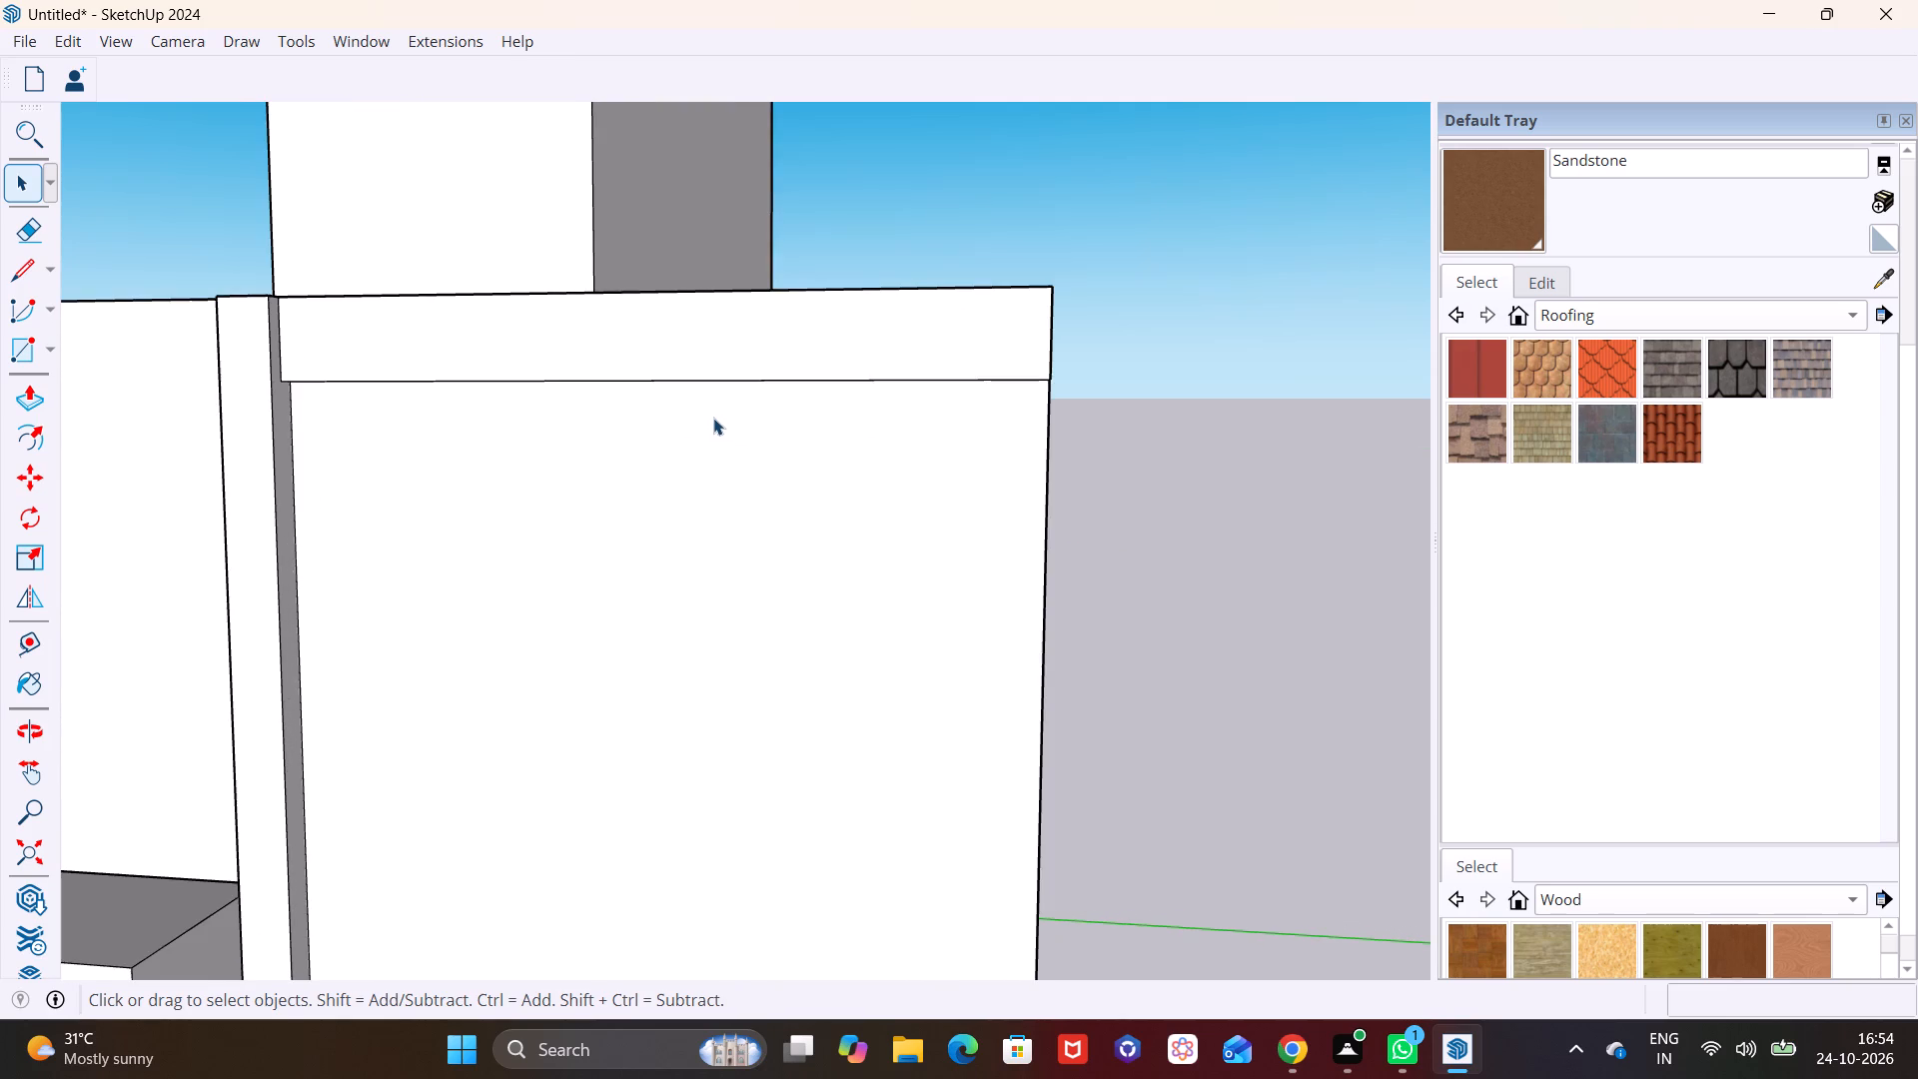
{"action": "middle_click_drag", "start_coordinate": [708, 424], "coordinate": [695, 432]}
{"action": "left_click", "coordinate": [53, 345]}
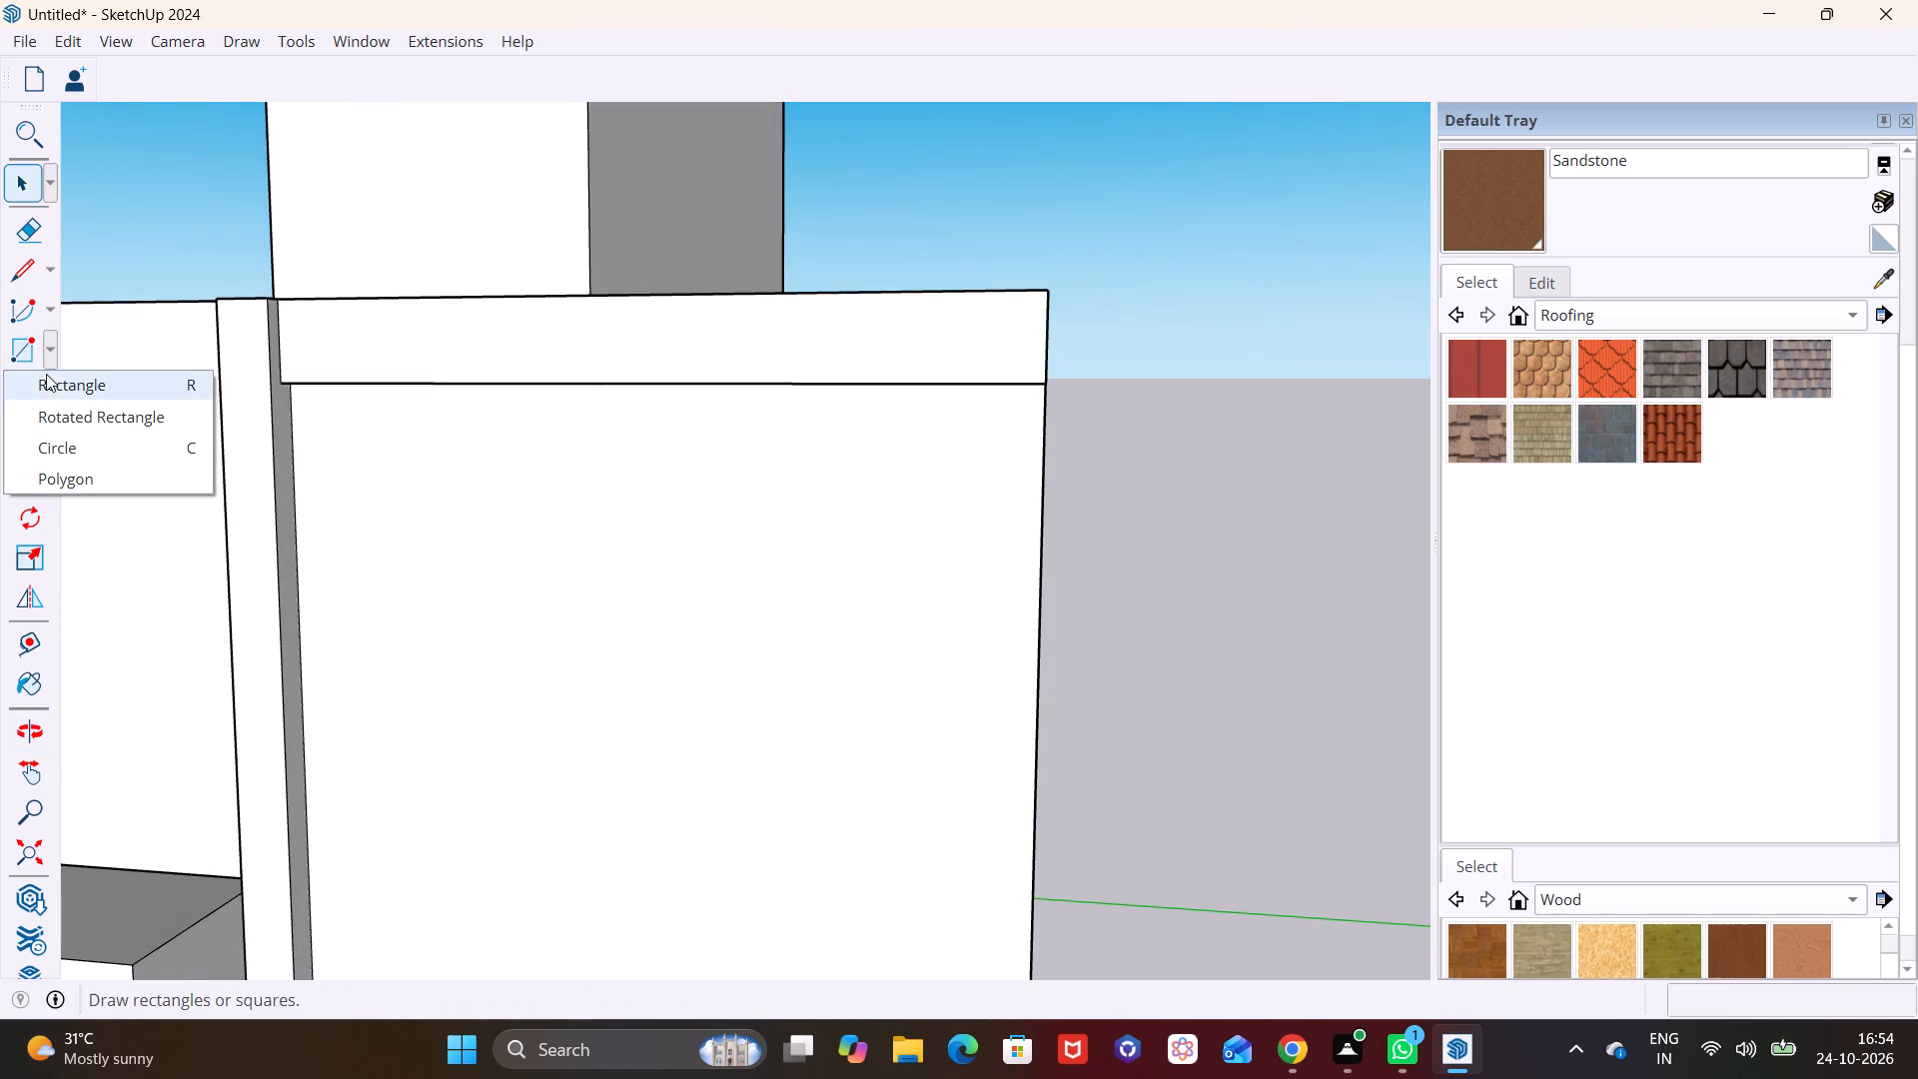
{"action": "left_click", "coordinate": [44, 385]}
{"action": "scroll", "coordinate": [458, 429], "scroll_direction": "up", "scroll_amount": 1}
{"action": "middle_click_drag", "start_coordinate": [456, 429], "coordinate": [388, 322]}
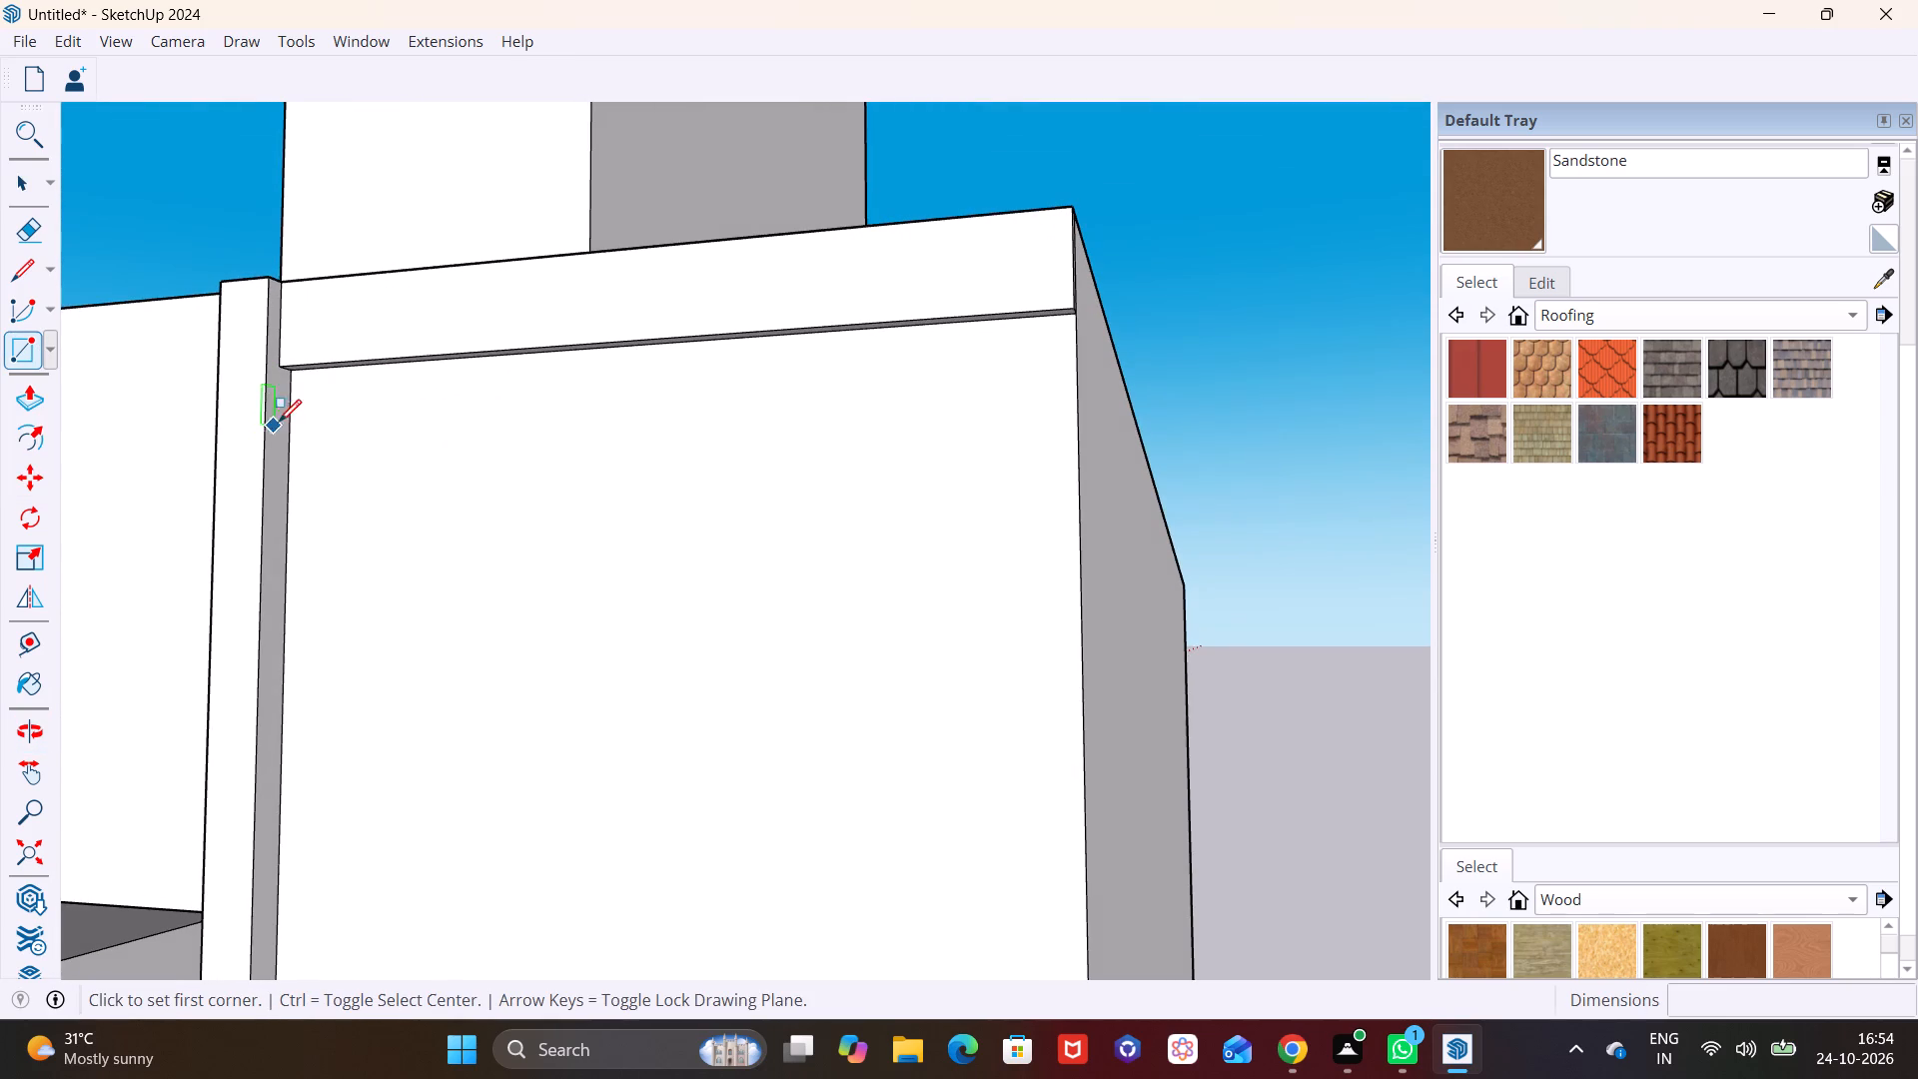
{"action": "left_click", "coordinate": [291, 388]}
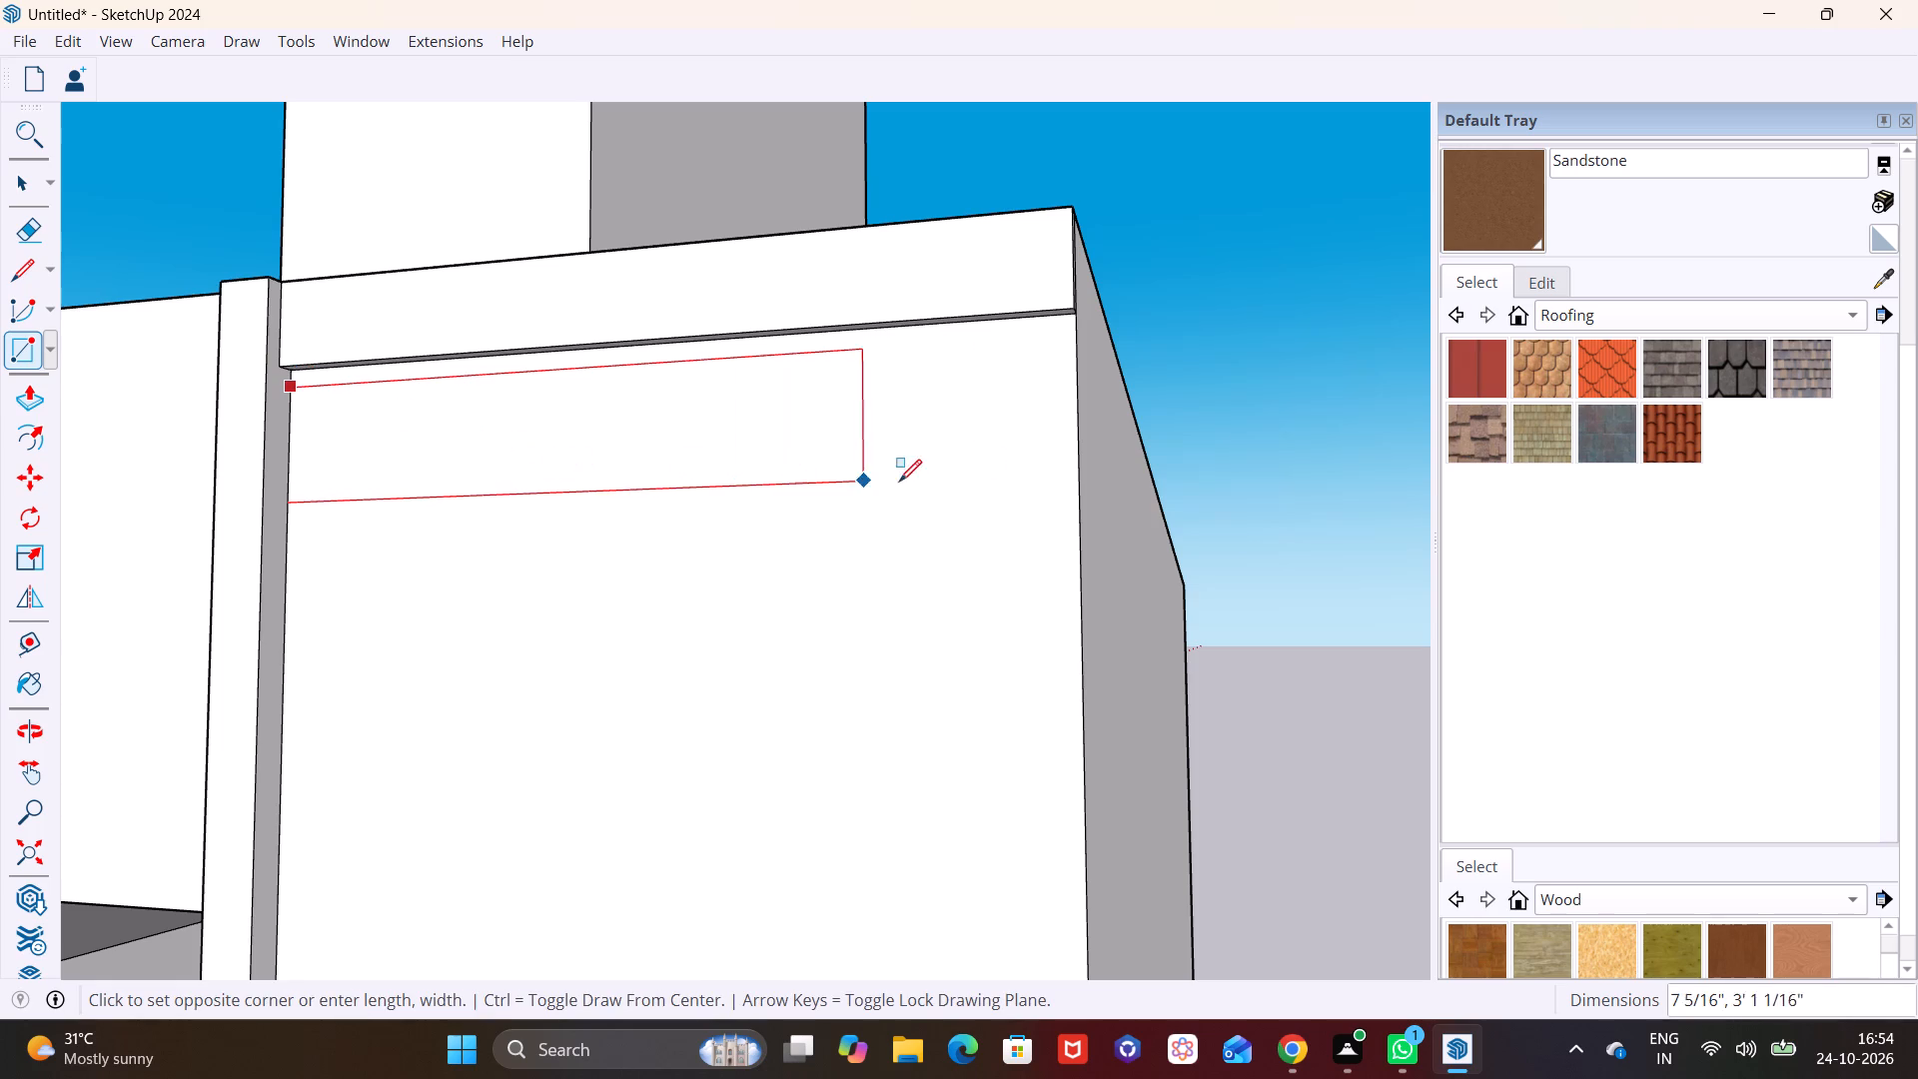
{"action": "left_click", "coordinate": [1083, 502]}
Make the new rectangle at the top of the corner strip a group.
{"action": "scroll", "coordinate": [969, 459], "scroll_direction": "down", "scroll_amount": 7}
{"action": "middle_click_drag", "start_coordinate": [897, 502], "coordinate": [856, 670]}
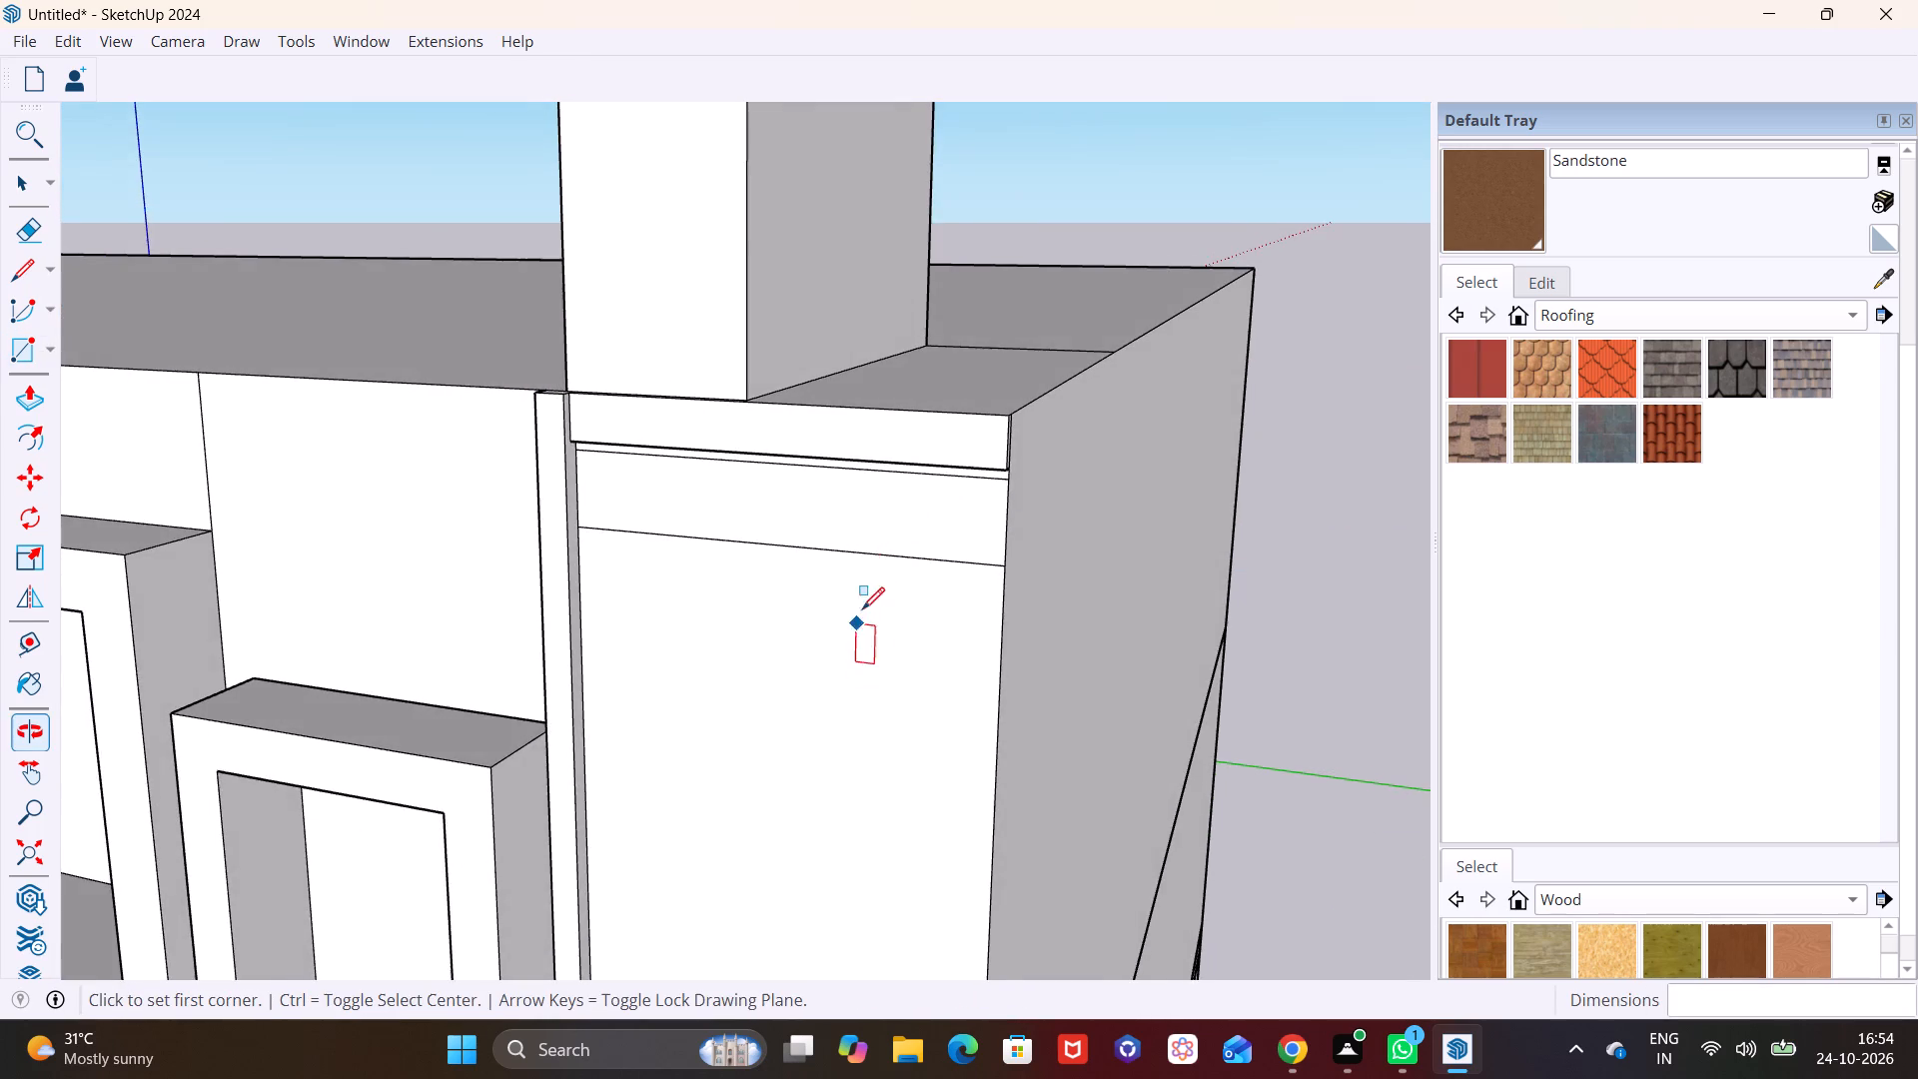
{"action": "scroll", "coordinate": [903, 534], "scroll_direction": "up", "scroll_amount": 2}
{"action": "key", "text": "space"}
{"action": "double_click", "coordinate": [892, 514]}
{"action": "right_click", "coordinate": [892, 514]}
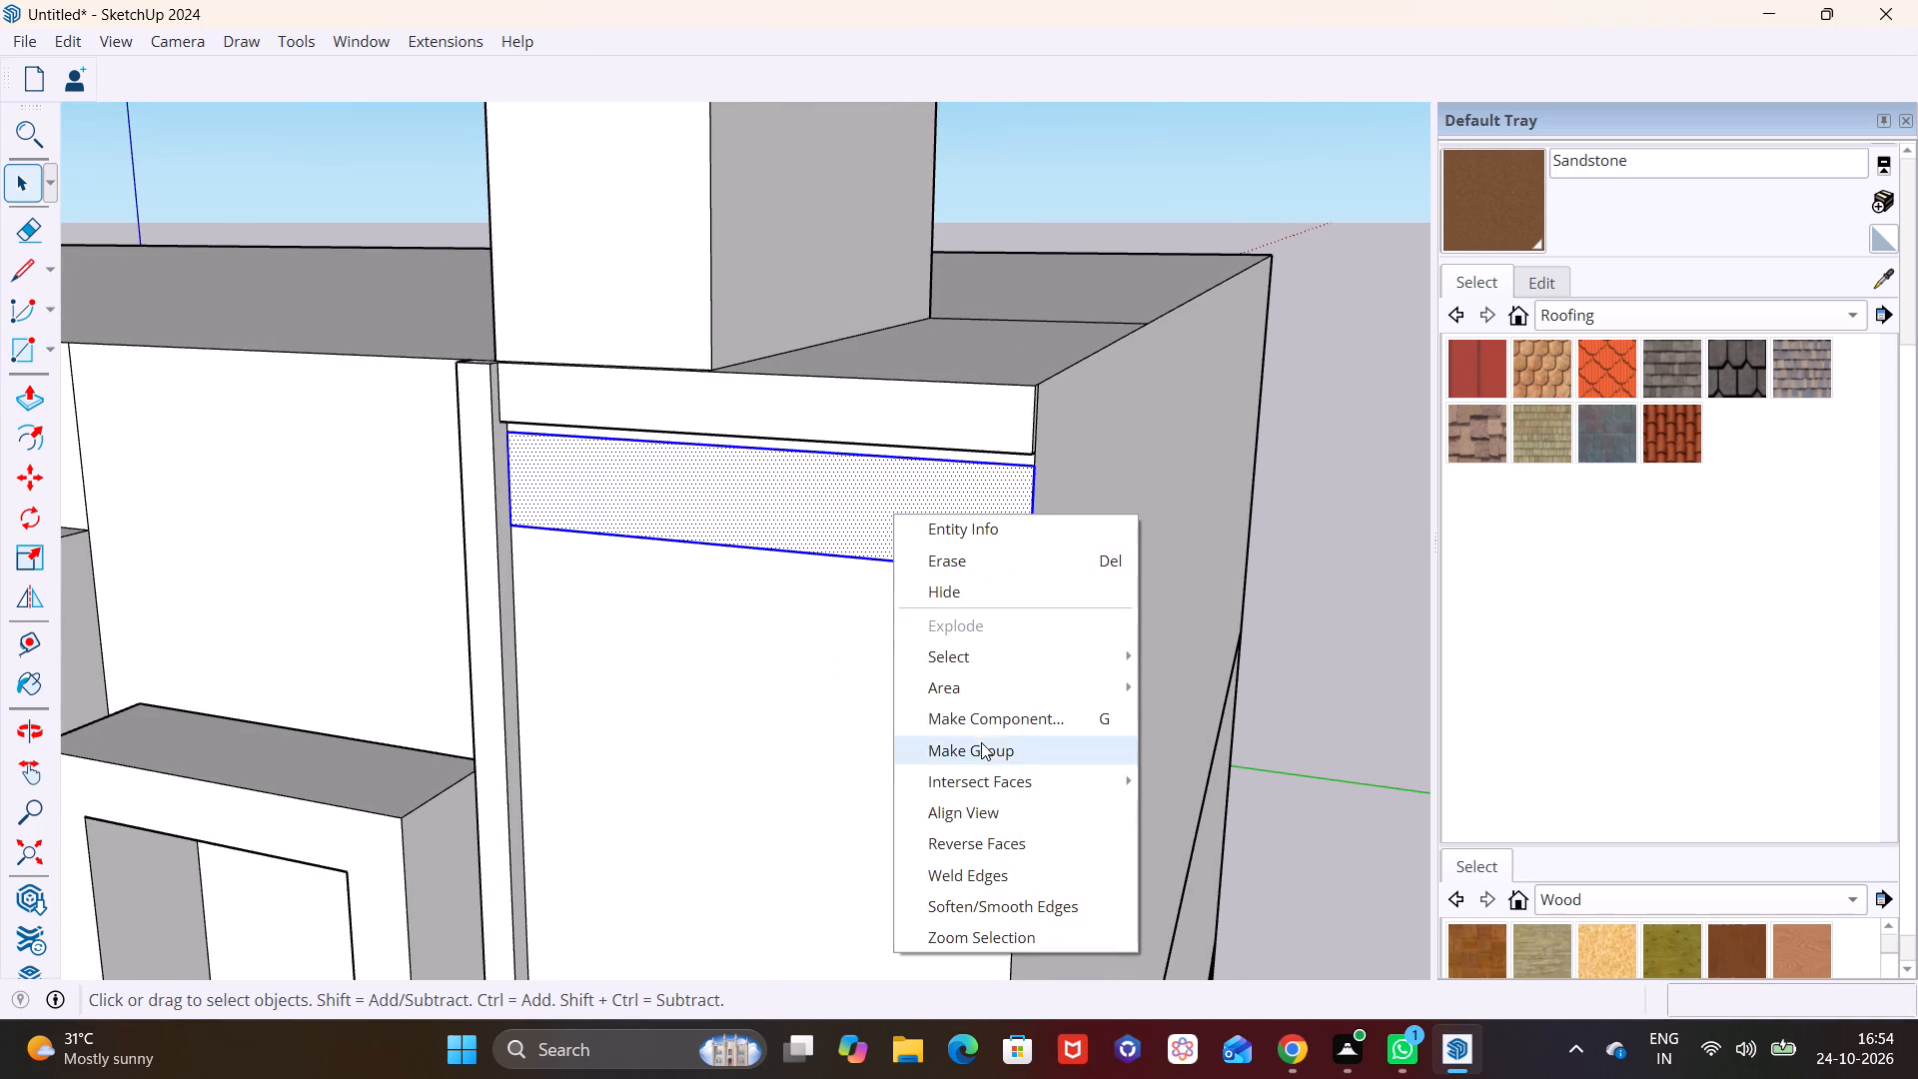
{"action": "left_click", "coordinate": [983, 746]}
Extrude the grouped rectangle's face outward about 1 3/16" to form a slat.
{"action": "triple_click", "coordinate": [914, 528]}
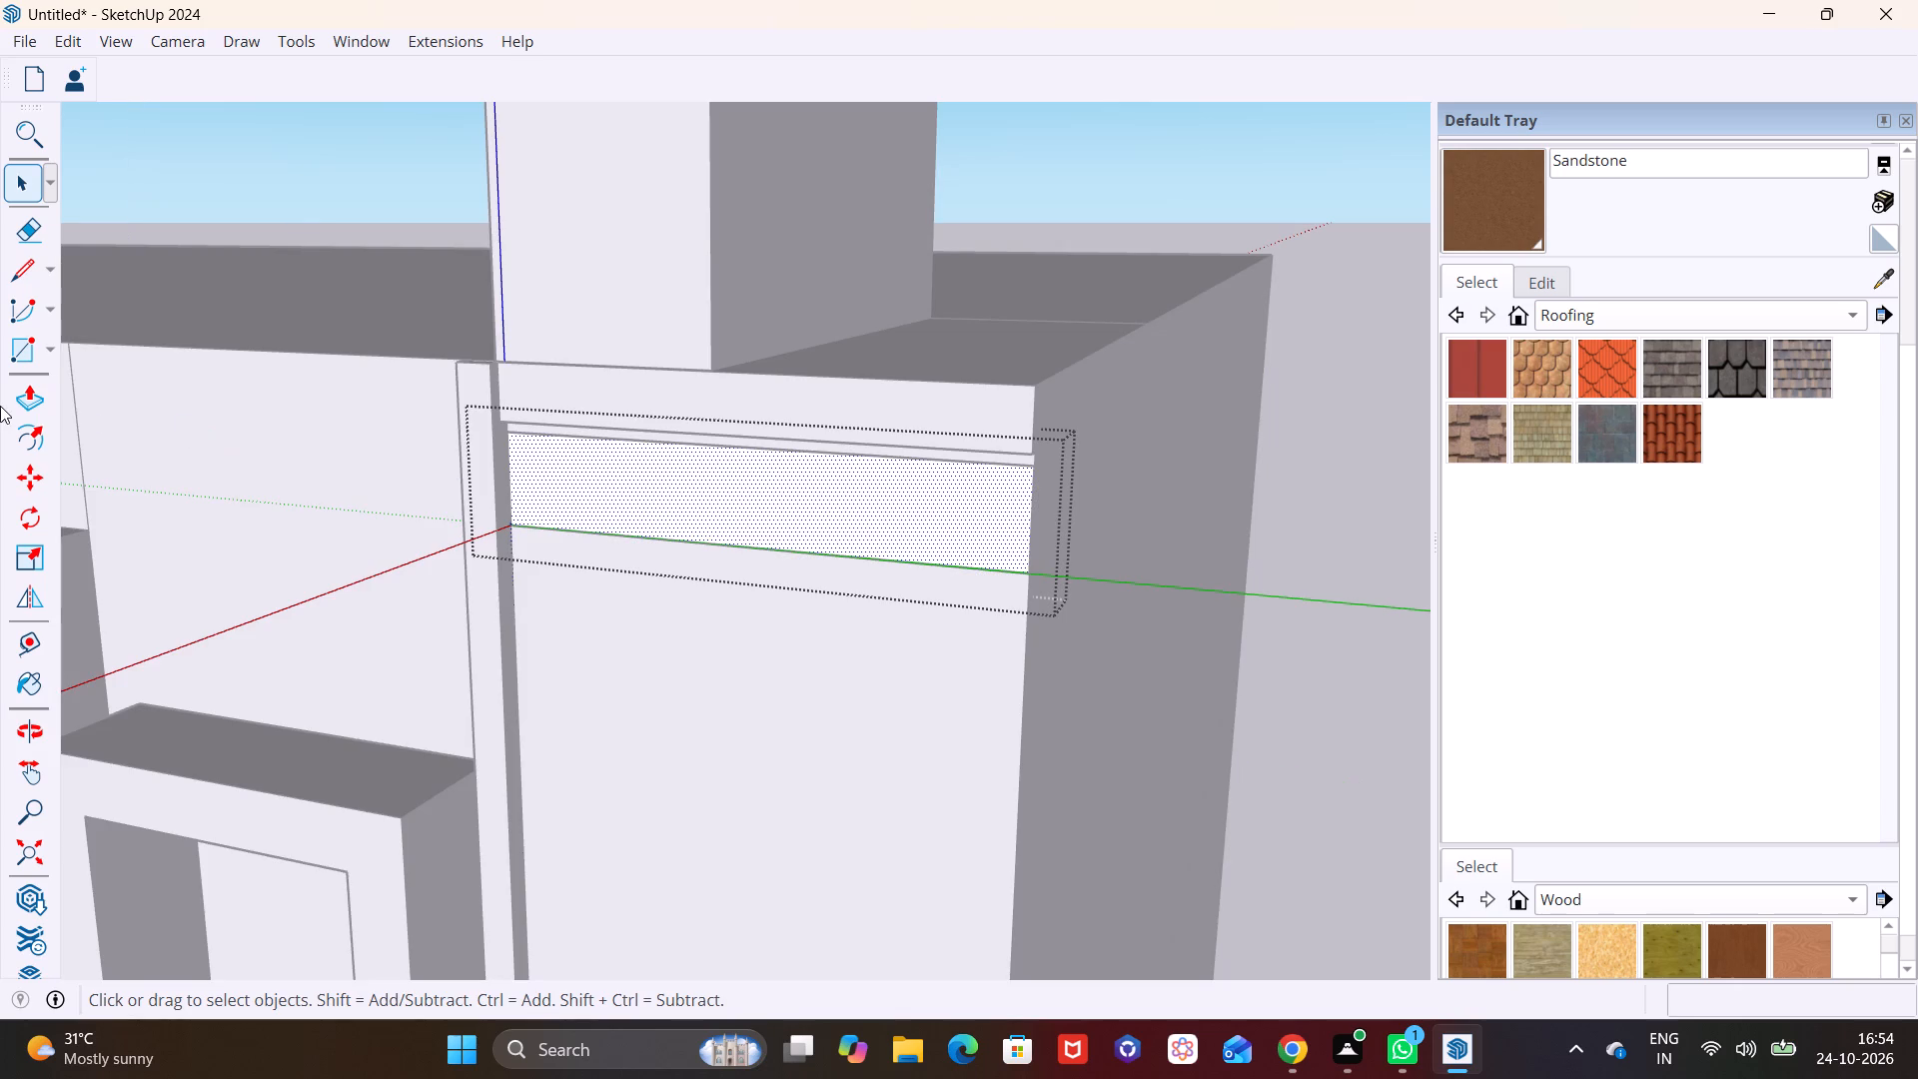
{"action": "left_click", "coordinate": [33, 405]}
{"action": "middle_click_drag", "start_coordinate": [811, 505], "coordinate": [537, 529]}
{"action": "left_click", "coordinate": [861, 542]}
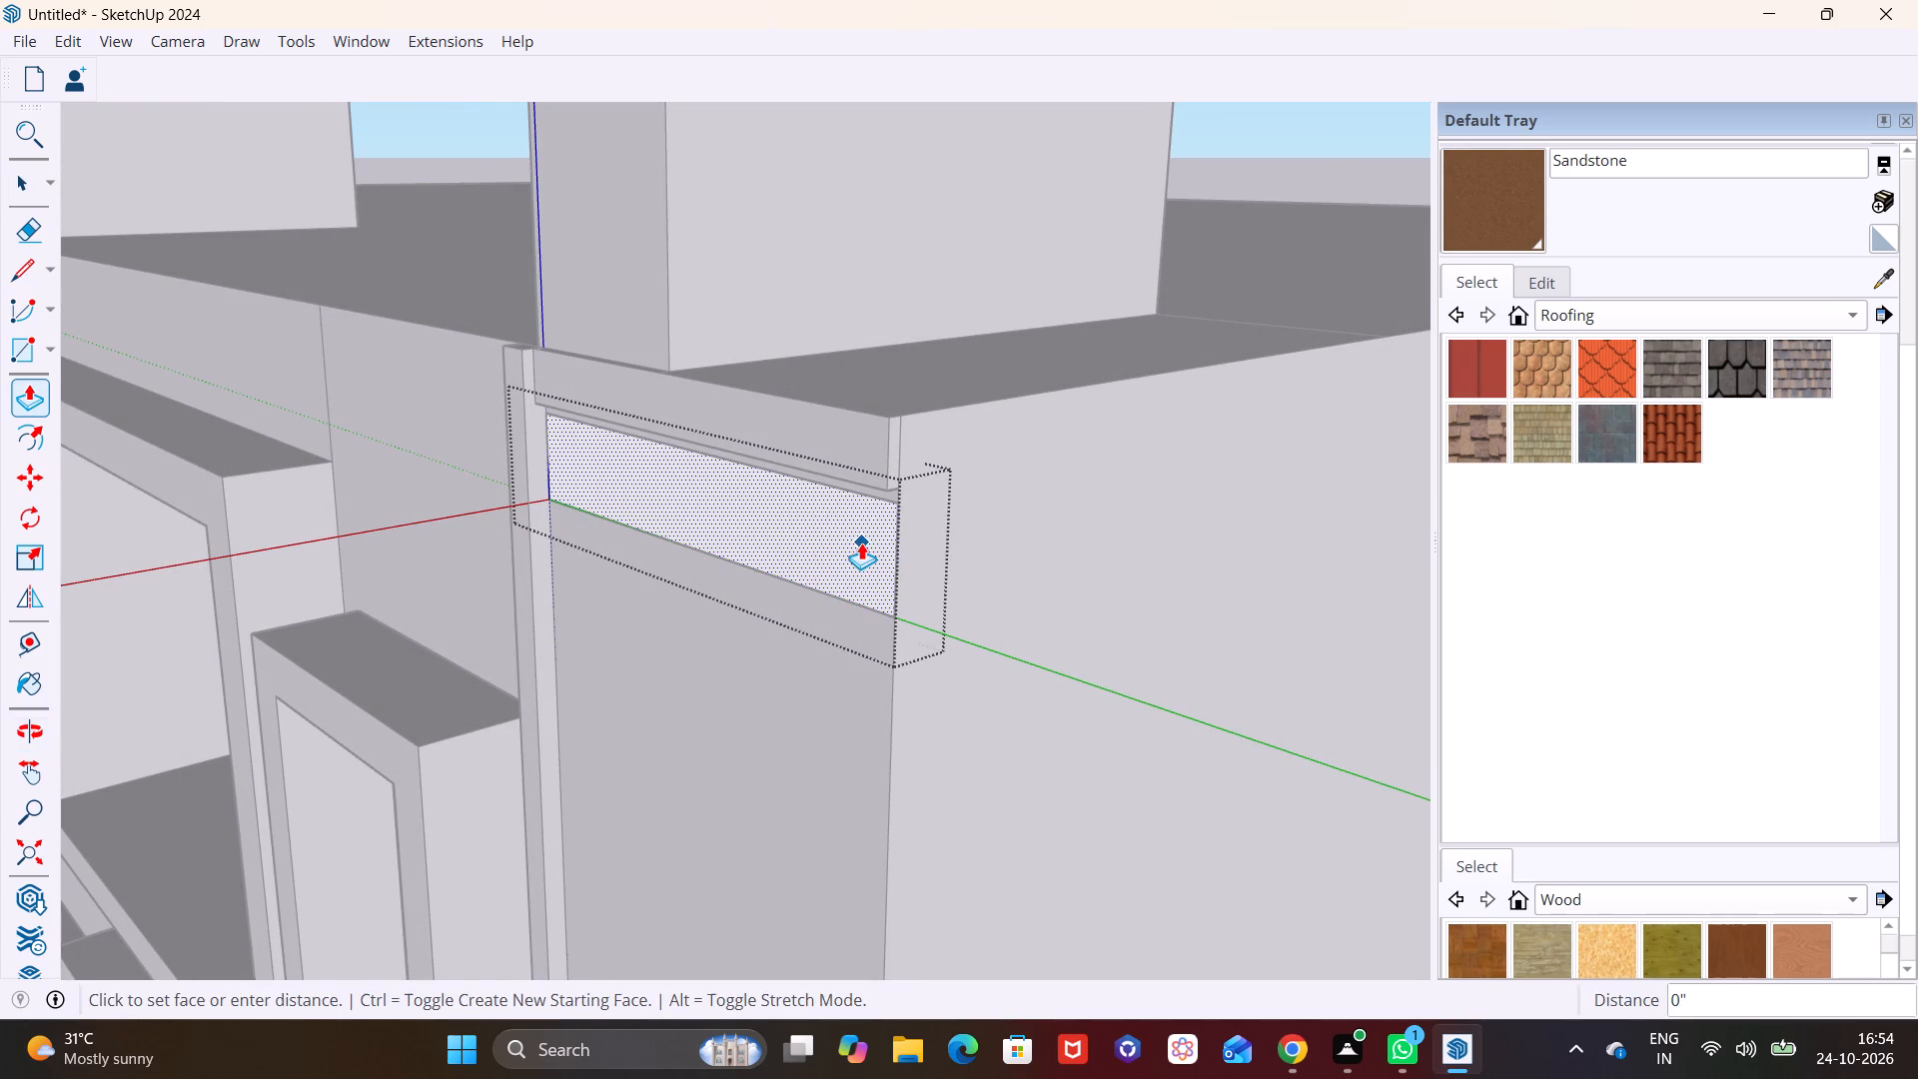
{"action": "left_click", "coordinate": [871, 483]}
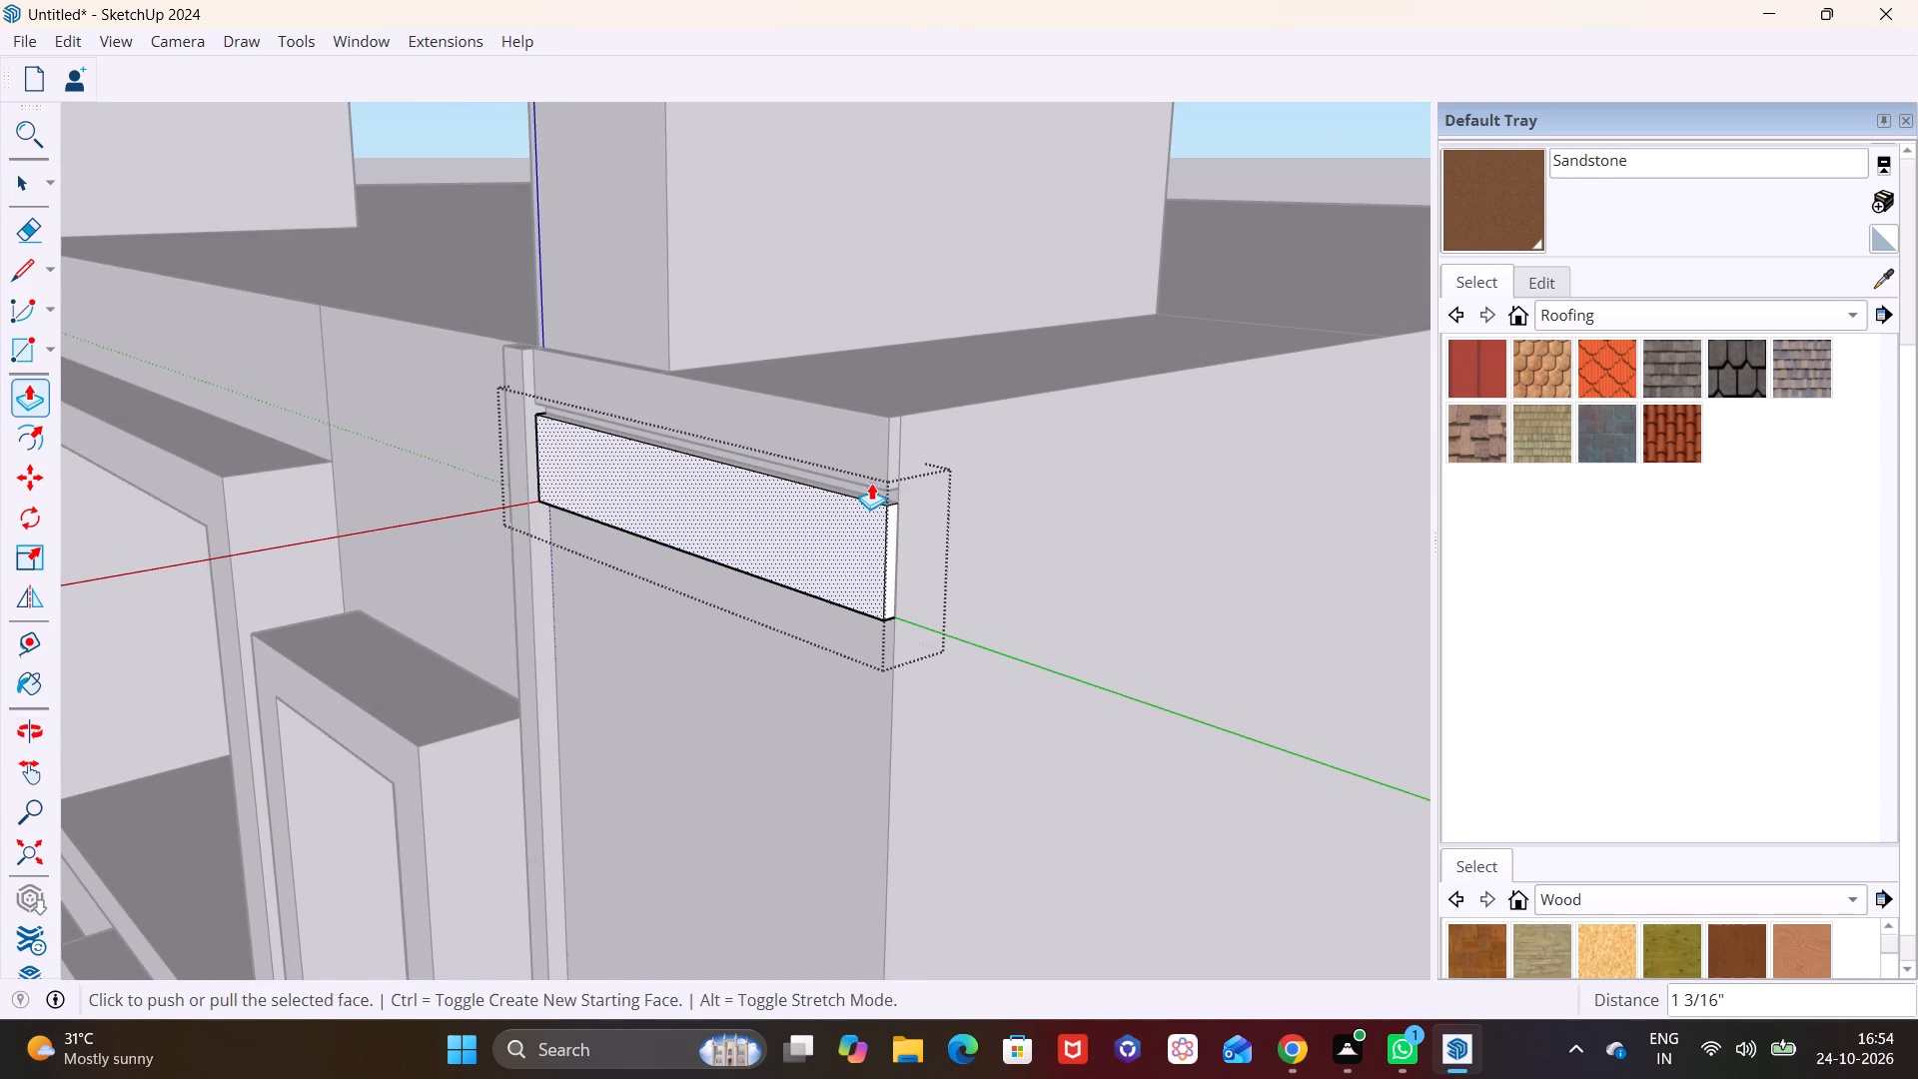
{"action": "key", "text": "space"}
{"action": "left_click", "coordinate": [761, 670]}
Copy the slat down about 10 1/8" along the building corner and repeat the copy 50 times.
{"action": "left_click", "coordinate": [795, 538]}
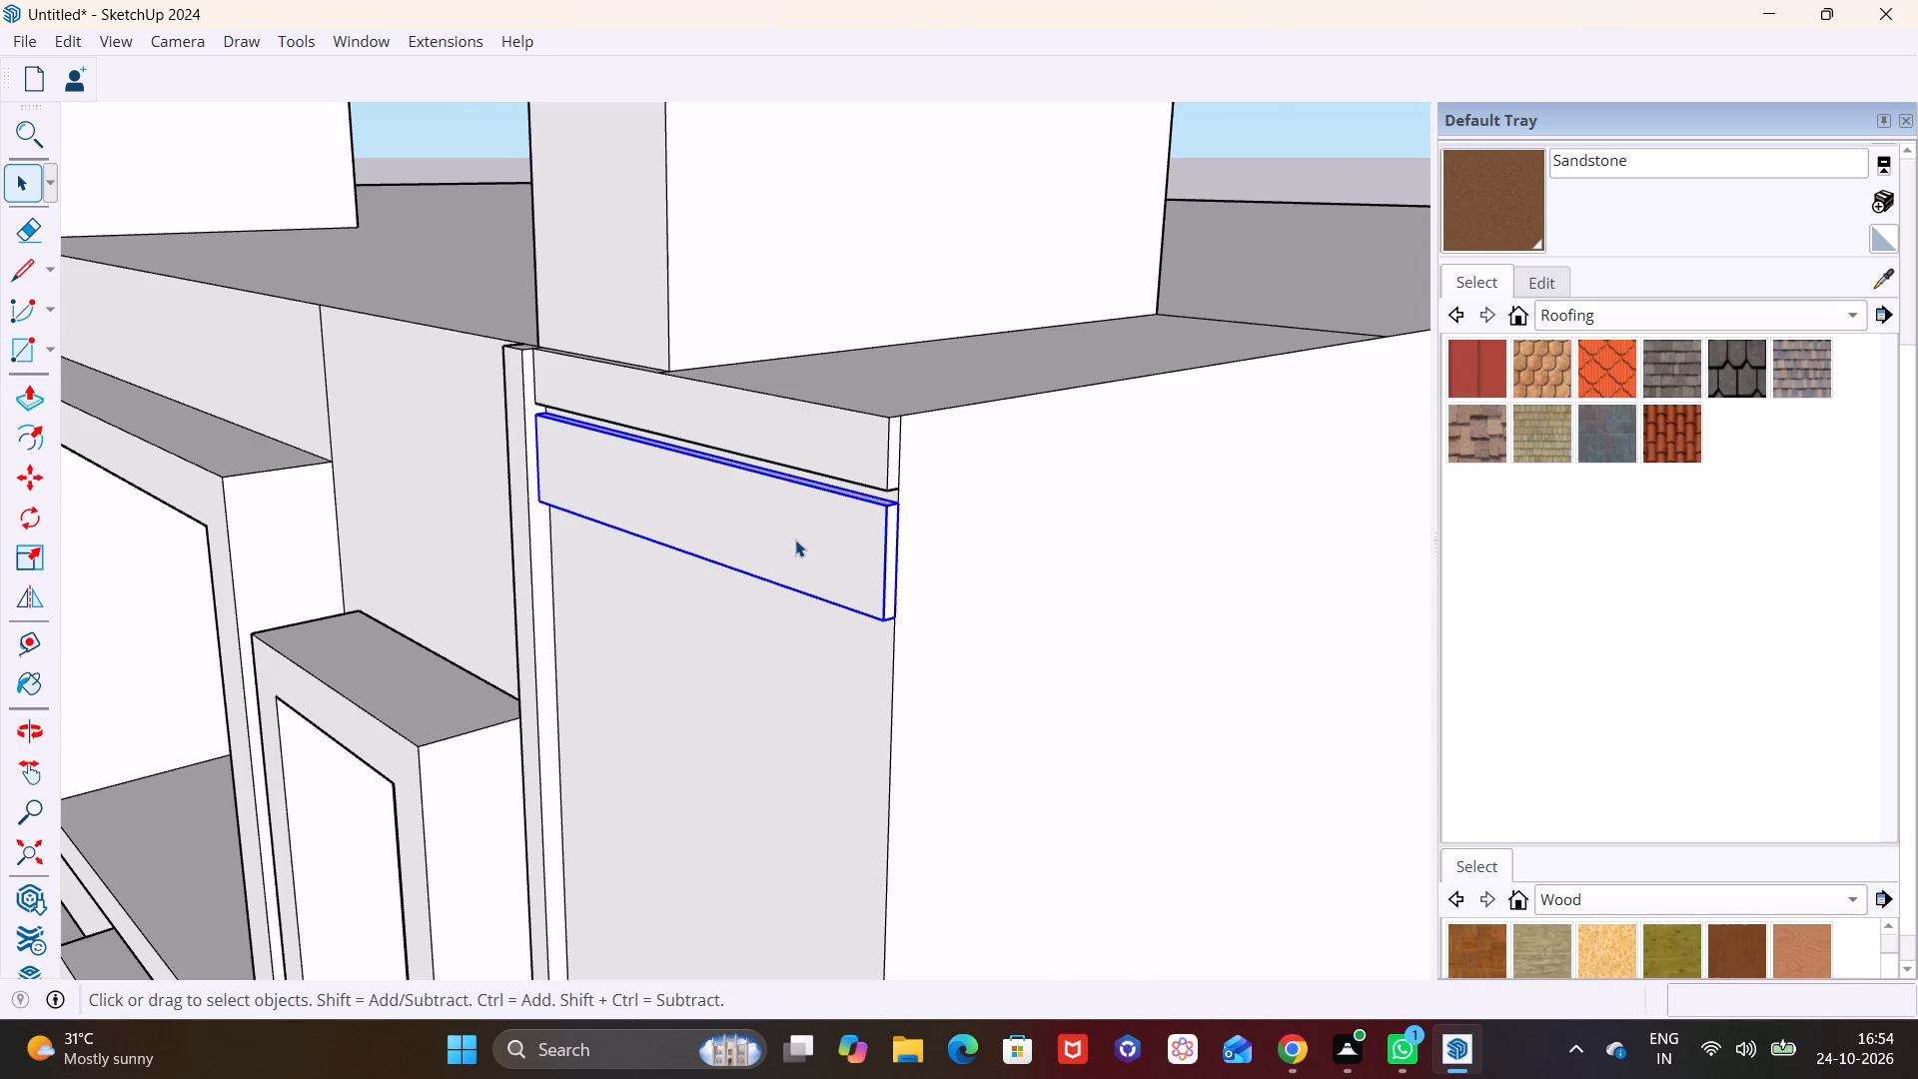
{"action": "key", "text": "m"}
{"action": "middle_click_drag", "start_coordinate": [867, 601], "coordinate": [731, 452]}
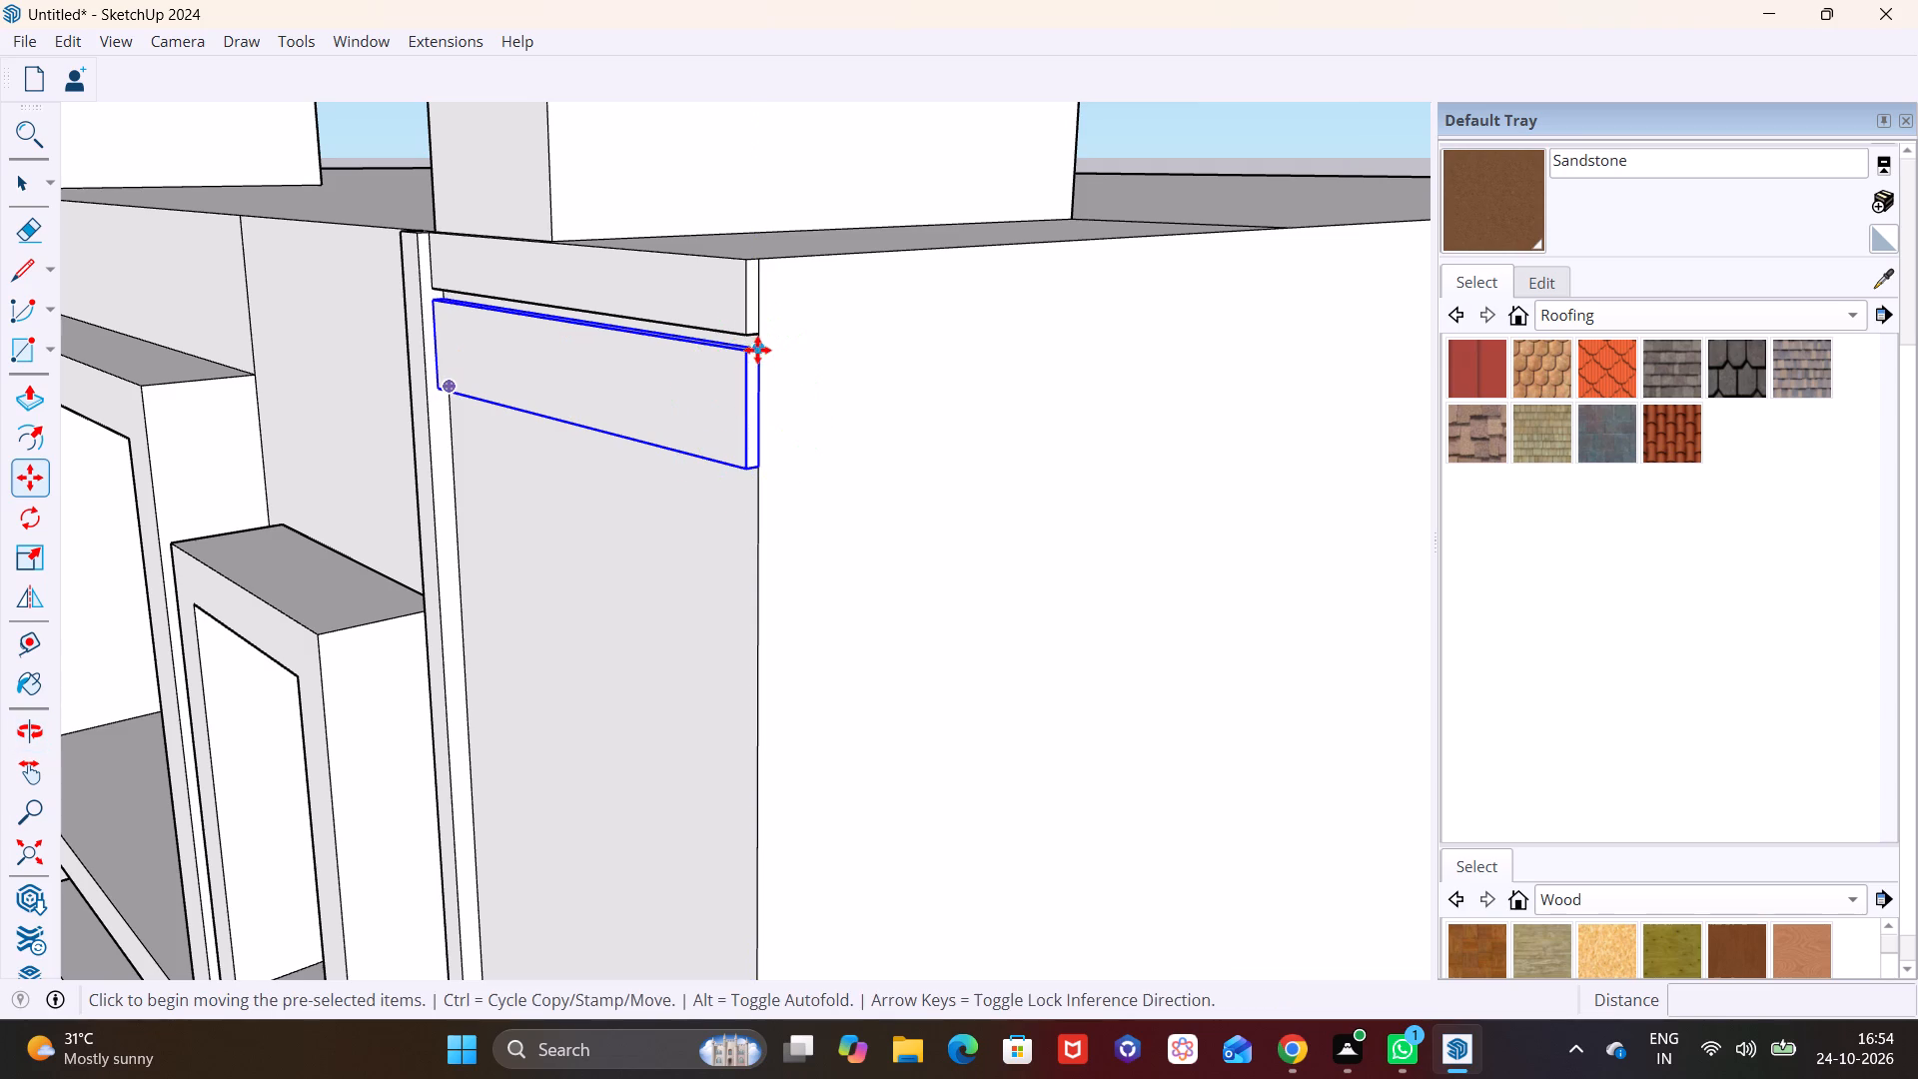
{"action": "left_click", "coordinate": [761, 349]}
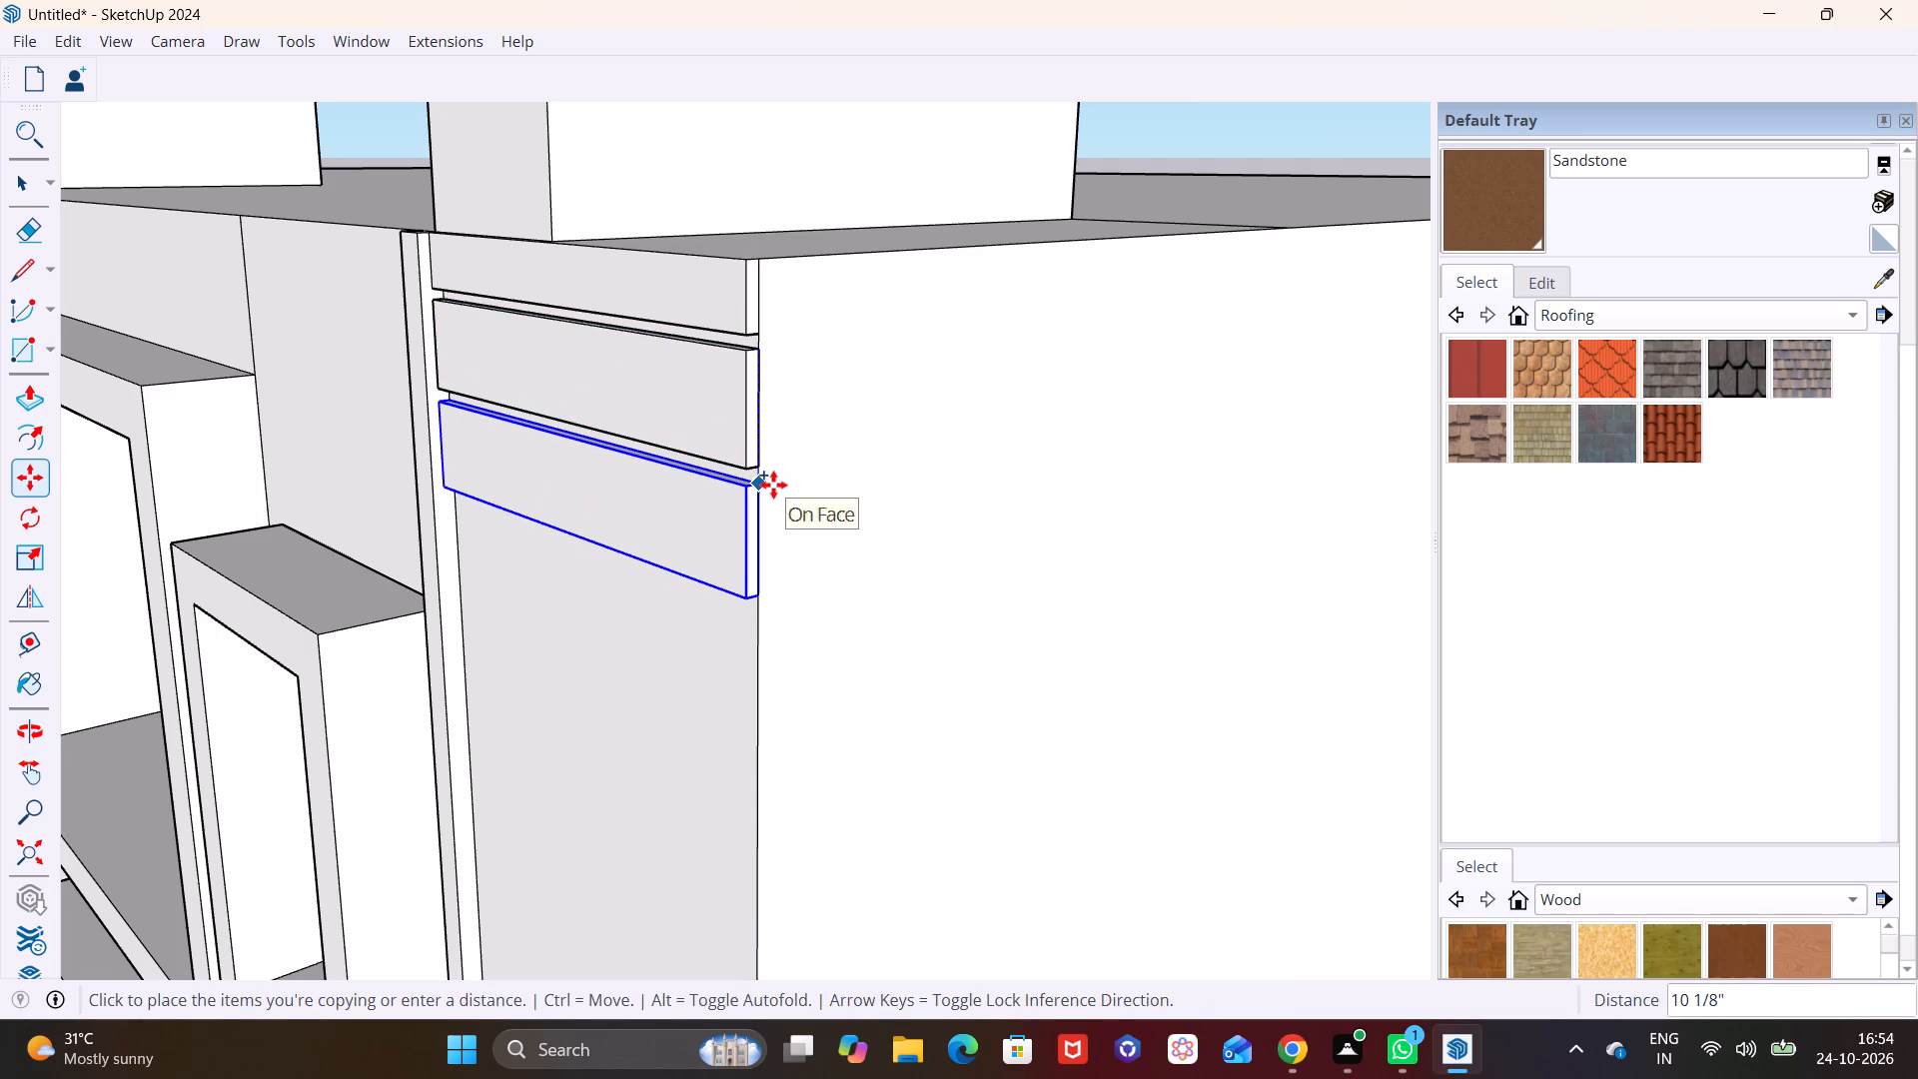
{"action": "left_click", "coordinate": [773, 485]}
{"action": "type", "text": "*50"}
{"action": "key", "text": "Return"}
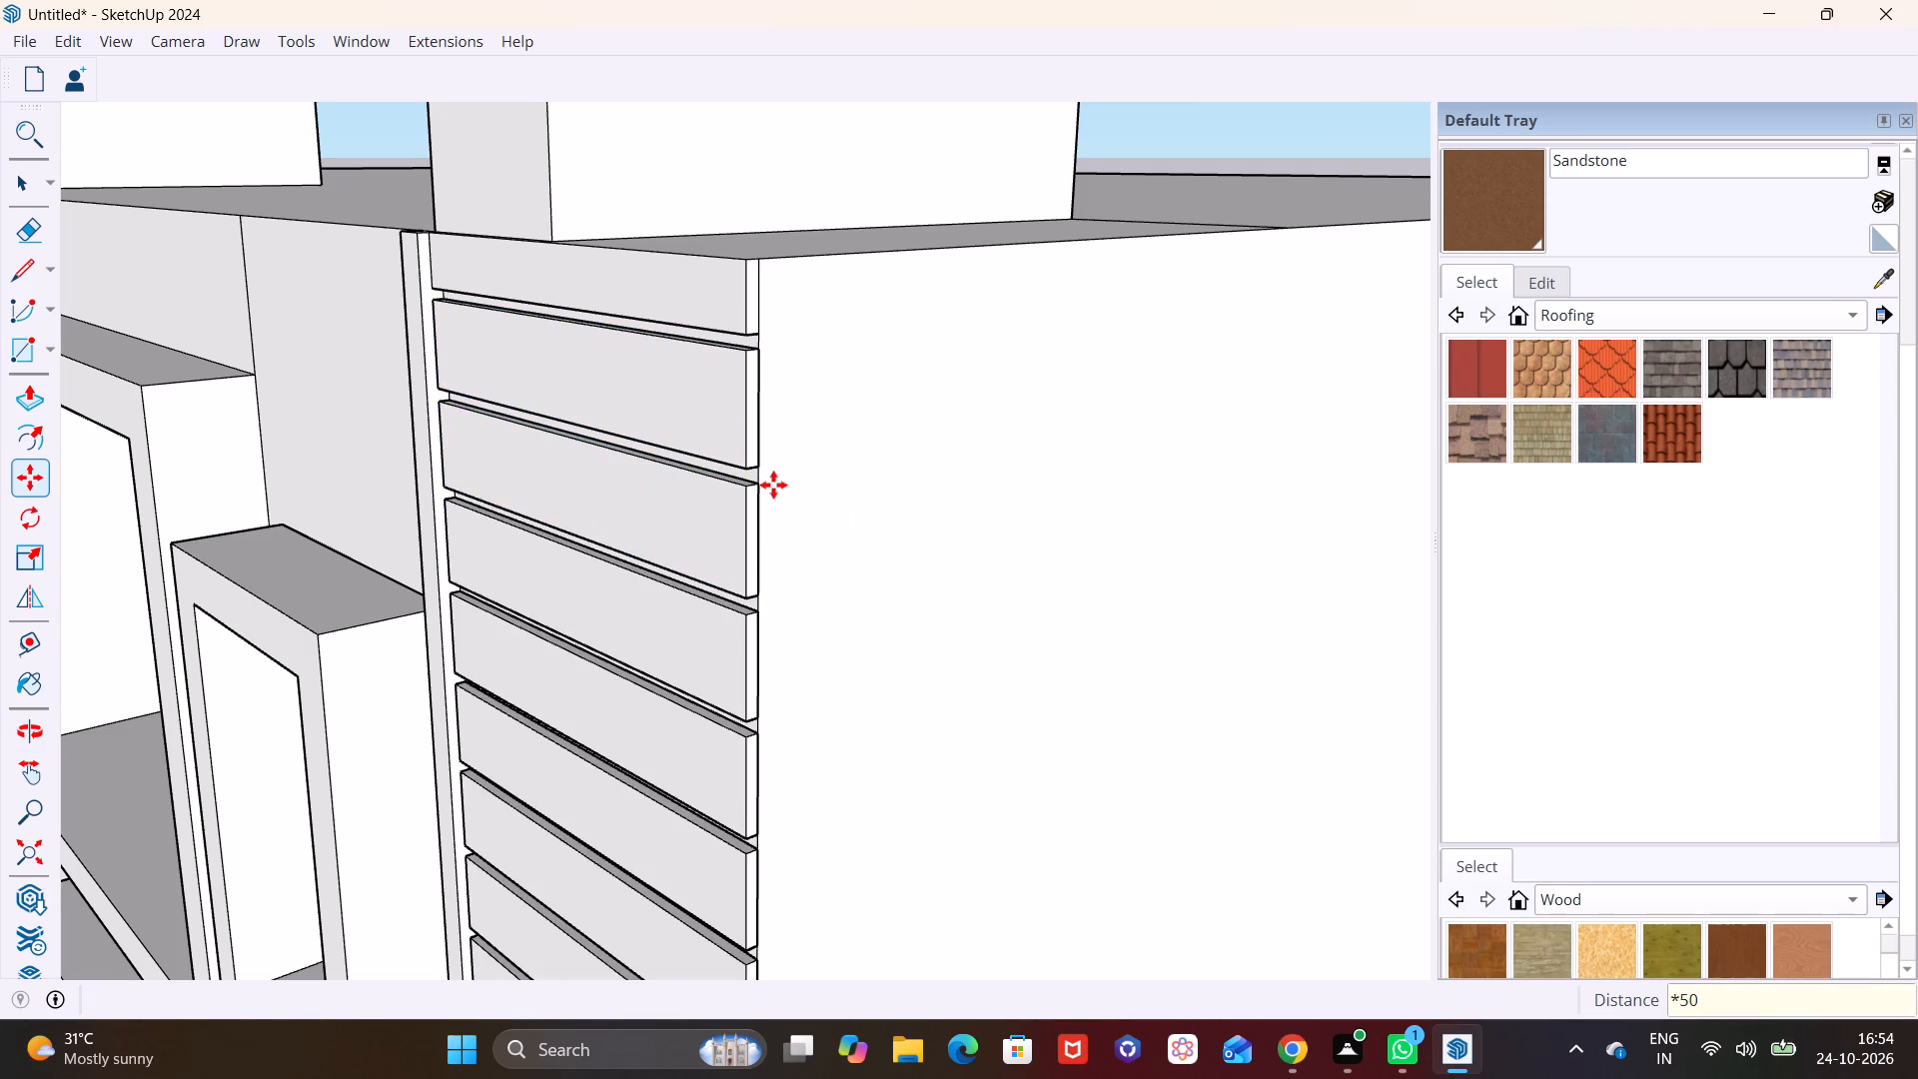
Copy the lowest slat down about 9 1/2" along the building corner and repeat the copy 10 times.
{"action": "scroll", "coordinate": [781, 477], "scroll_direction": "down", "scroll_amount": 20}
{"action": "middle_click_drag", "start_coordinate": [804, 930], "coordinate": [800, 236], "text": "shift"}
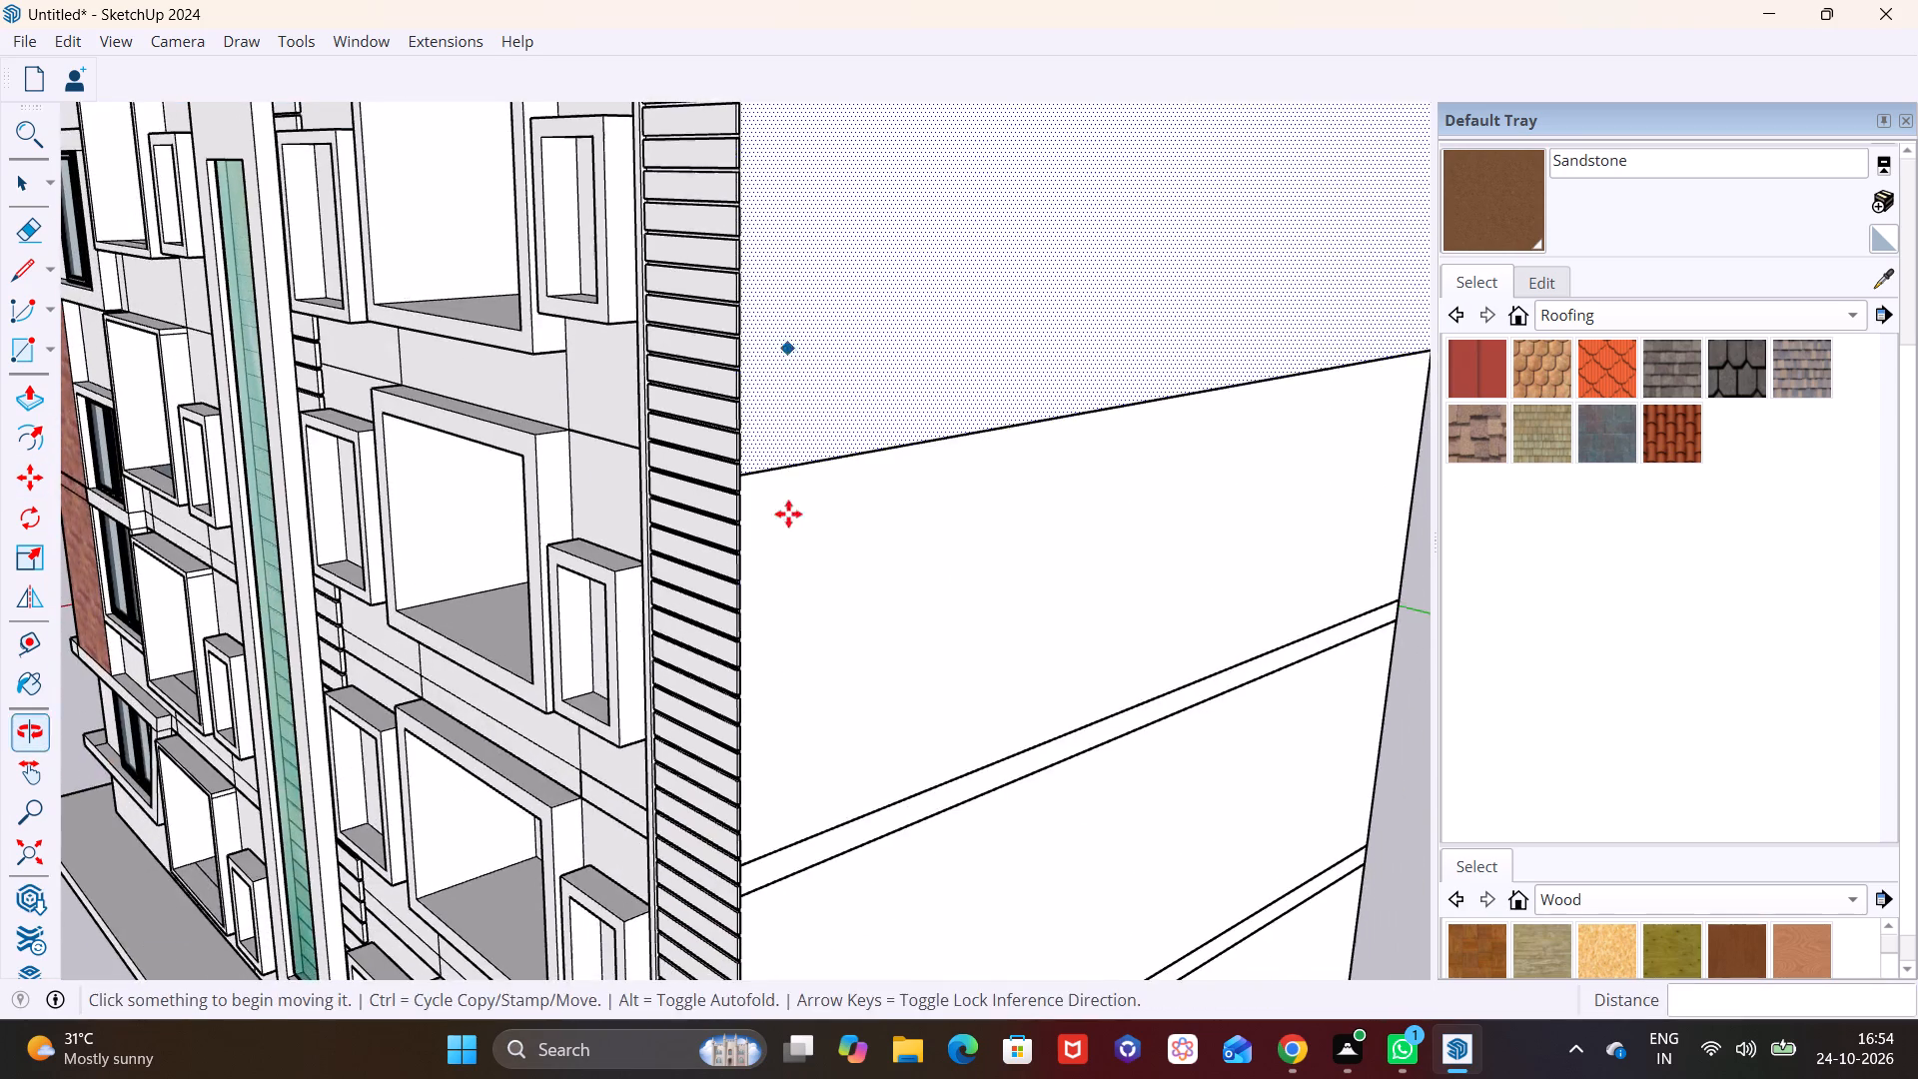
{"action": "middle_click_drag", "start_coordinate": [822, 760], "coordinate": [815, 227], "text": "shift"}
{"action": "middle_click_drag", "start_coordinate": [738, 824], "coordinate": [860, 313], "text": "shift"}
{"action": "scroll", "coordinate": [841, 350], "scroll_direction": "up", "scroll_amount": 15}
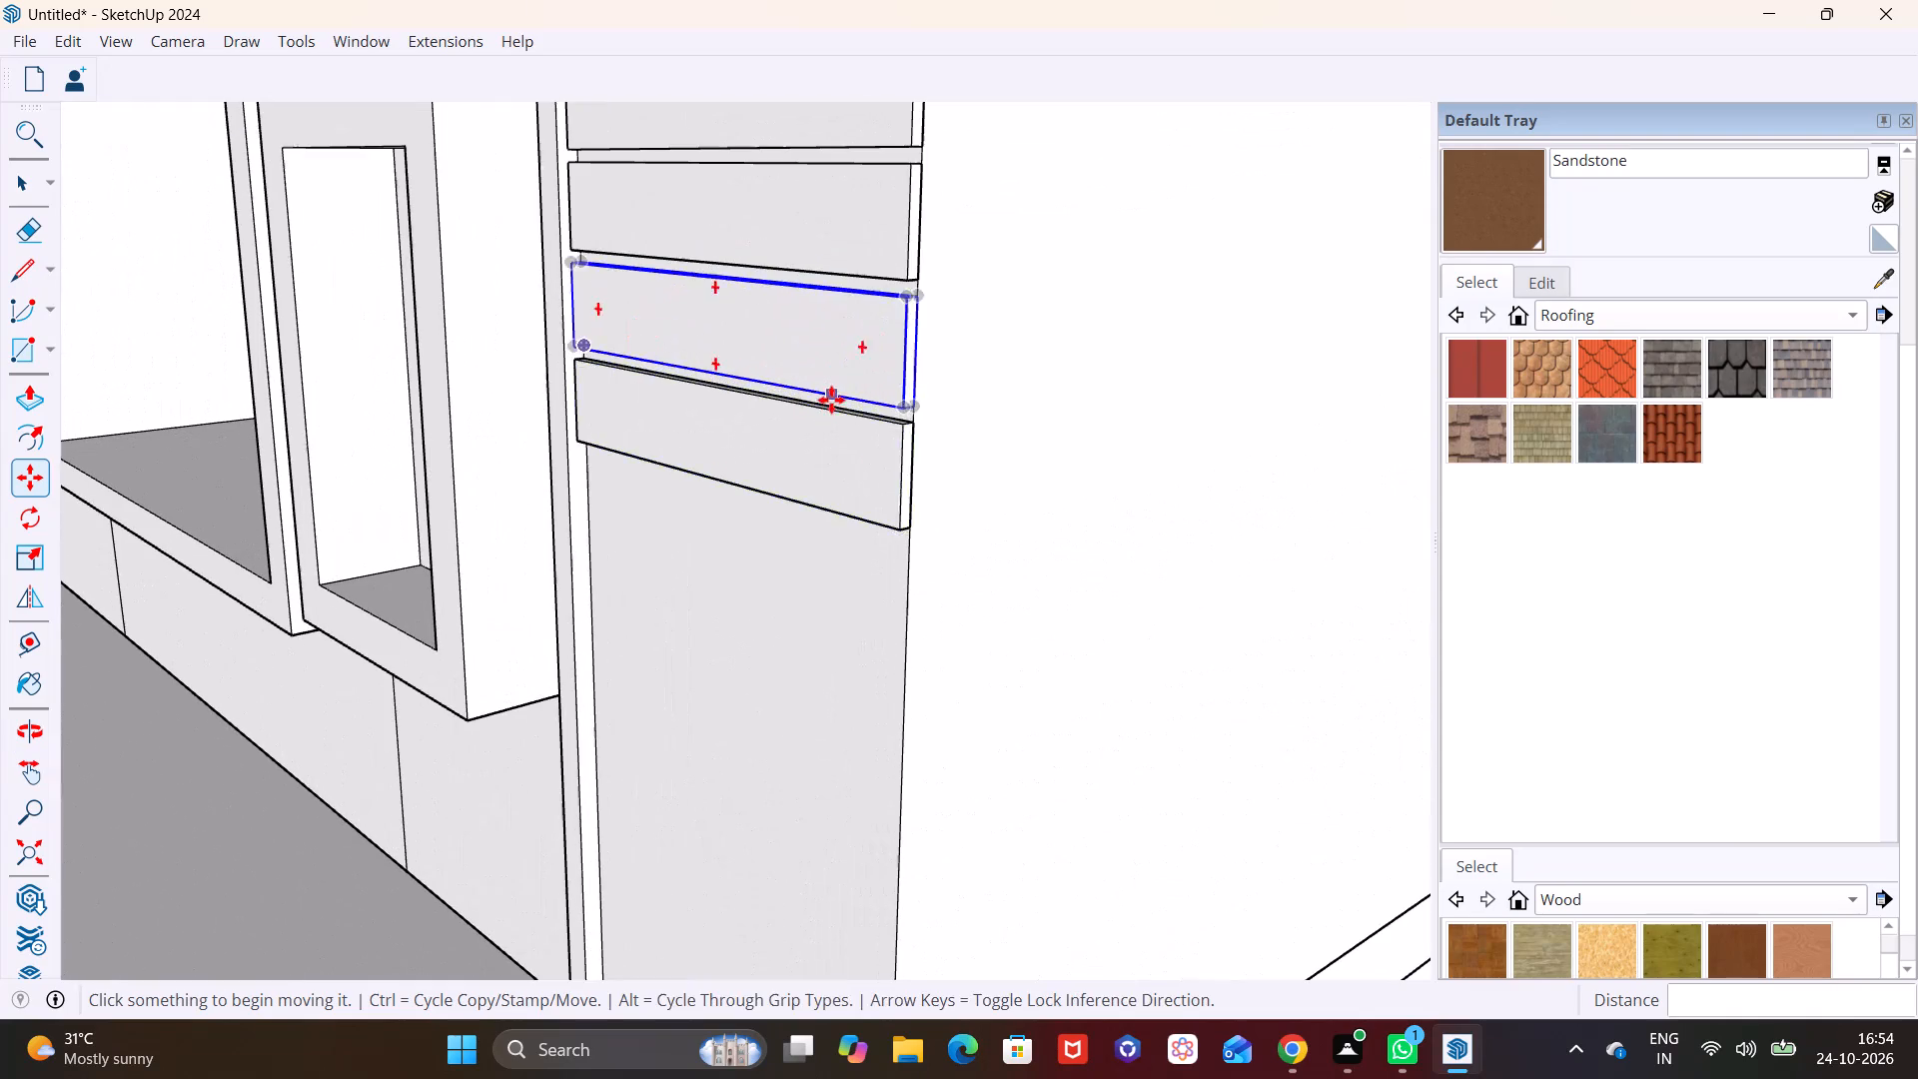
{"action": "key", "text": "space"}
{"action": "left_click", "coordinate": [852, 446]}
{"action": "scroll", "coordinate": [922, 430], "scroll_direction": "up", "scroll_amount": 3}
{"action": "key", "text": "m"}
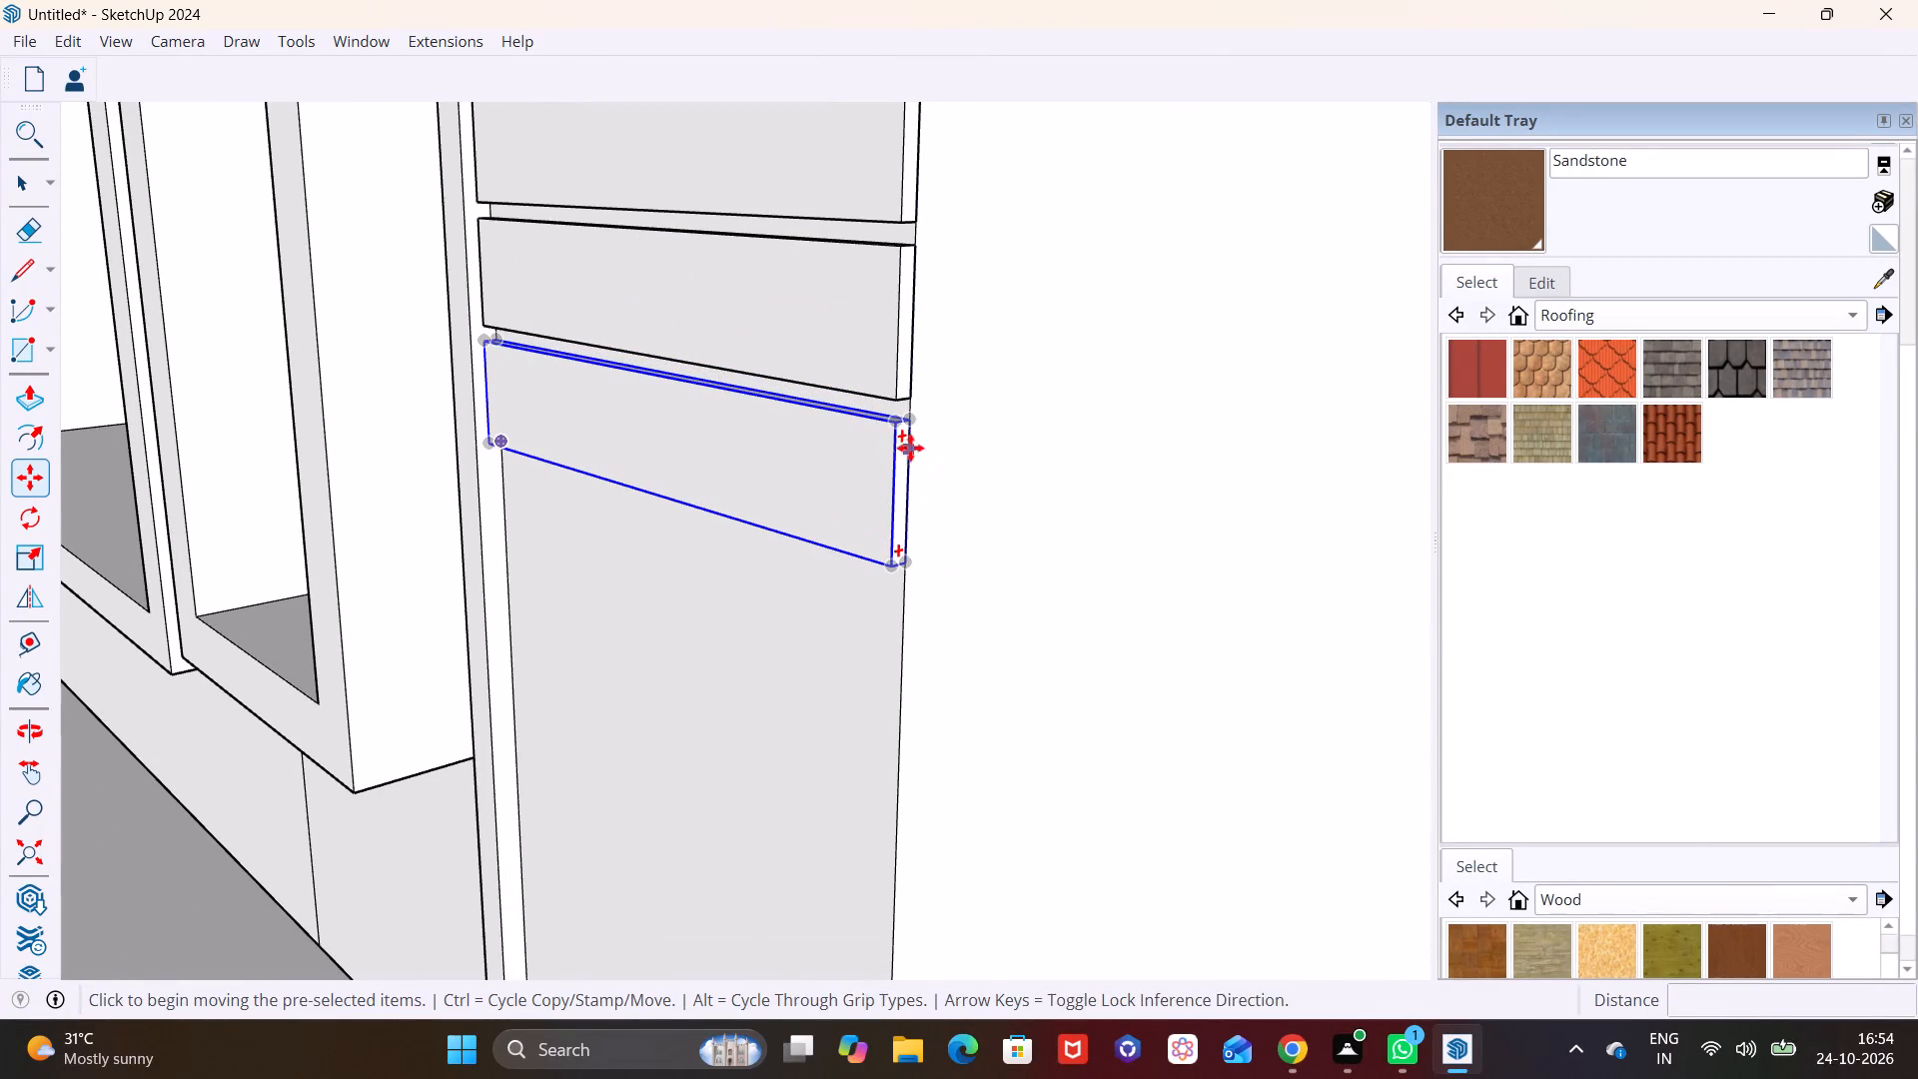
{"action": "left_click", "coordinate": [908, 425]}
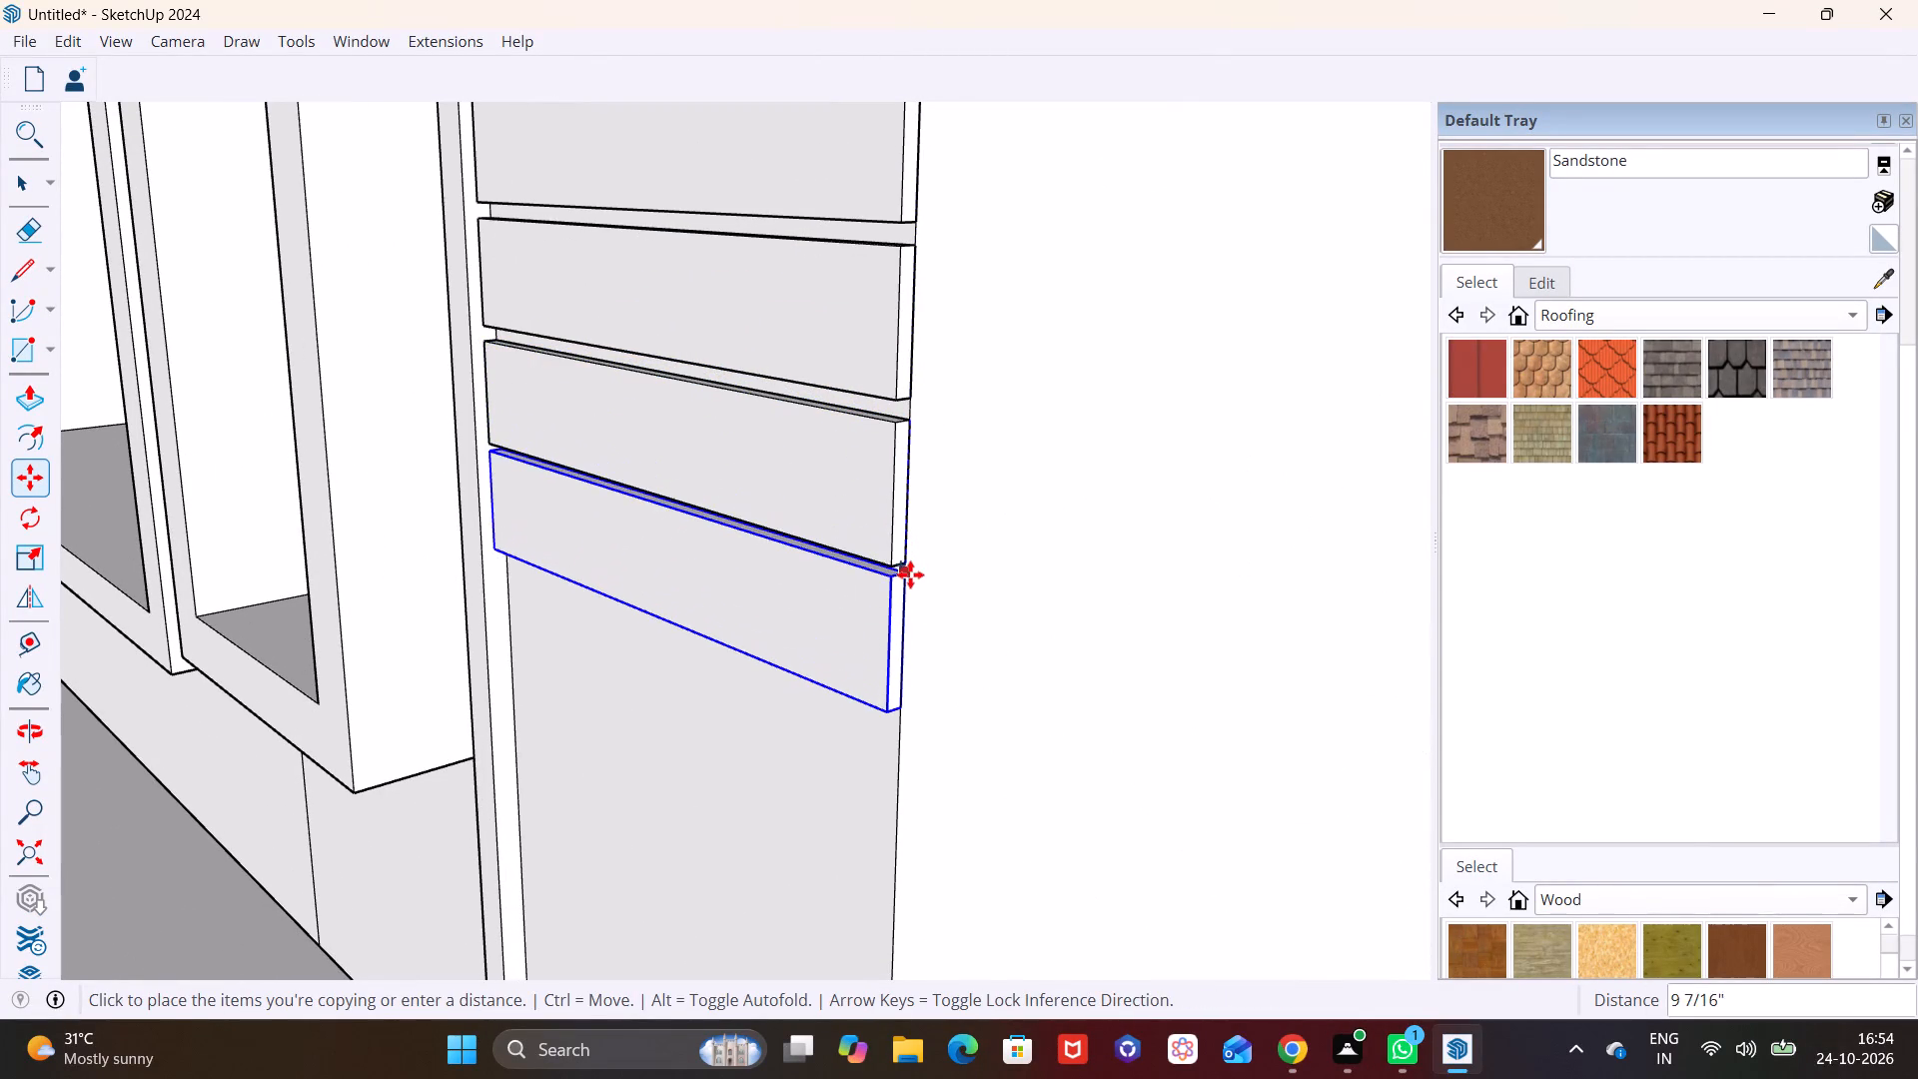
{"action": "left_click", "coordinate": [910, 581]}
{"action": "middle_click_drag", "start_coordinate": [923, 563], "coordinate": [875, 418]}
{"action": "type", "text": "*10"}
{"action": "key", "text": "Return"}
Delete the two lowest surplus slats whose ends show at the canopy edge and beneath it.
{"action": "scroll", "coordinate": [803, 620], "scroll_direction": "down", "scroll_amount": 10}
{"action": "middle_click_drag", "start_coordinate": [847, 675], "coordinate": [757, 274], "text": "shift"}
{"action": "scroll", "coordinate": [762, 423], "scroll_direction": "up", "scroll_amount": 5}
{"action": "key", "text": "space"}
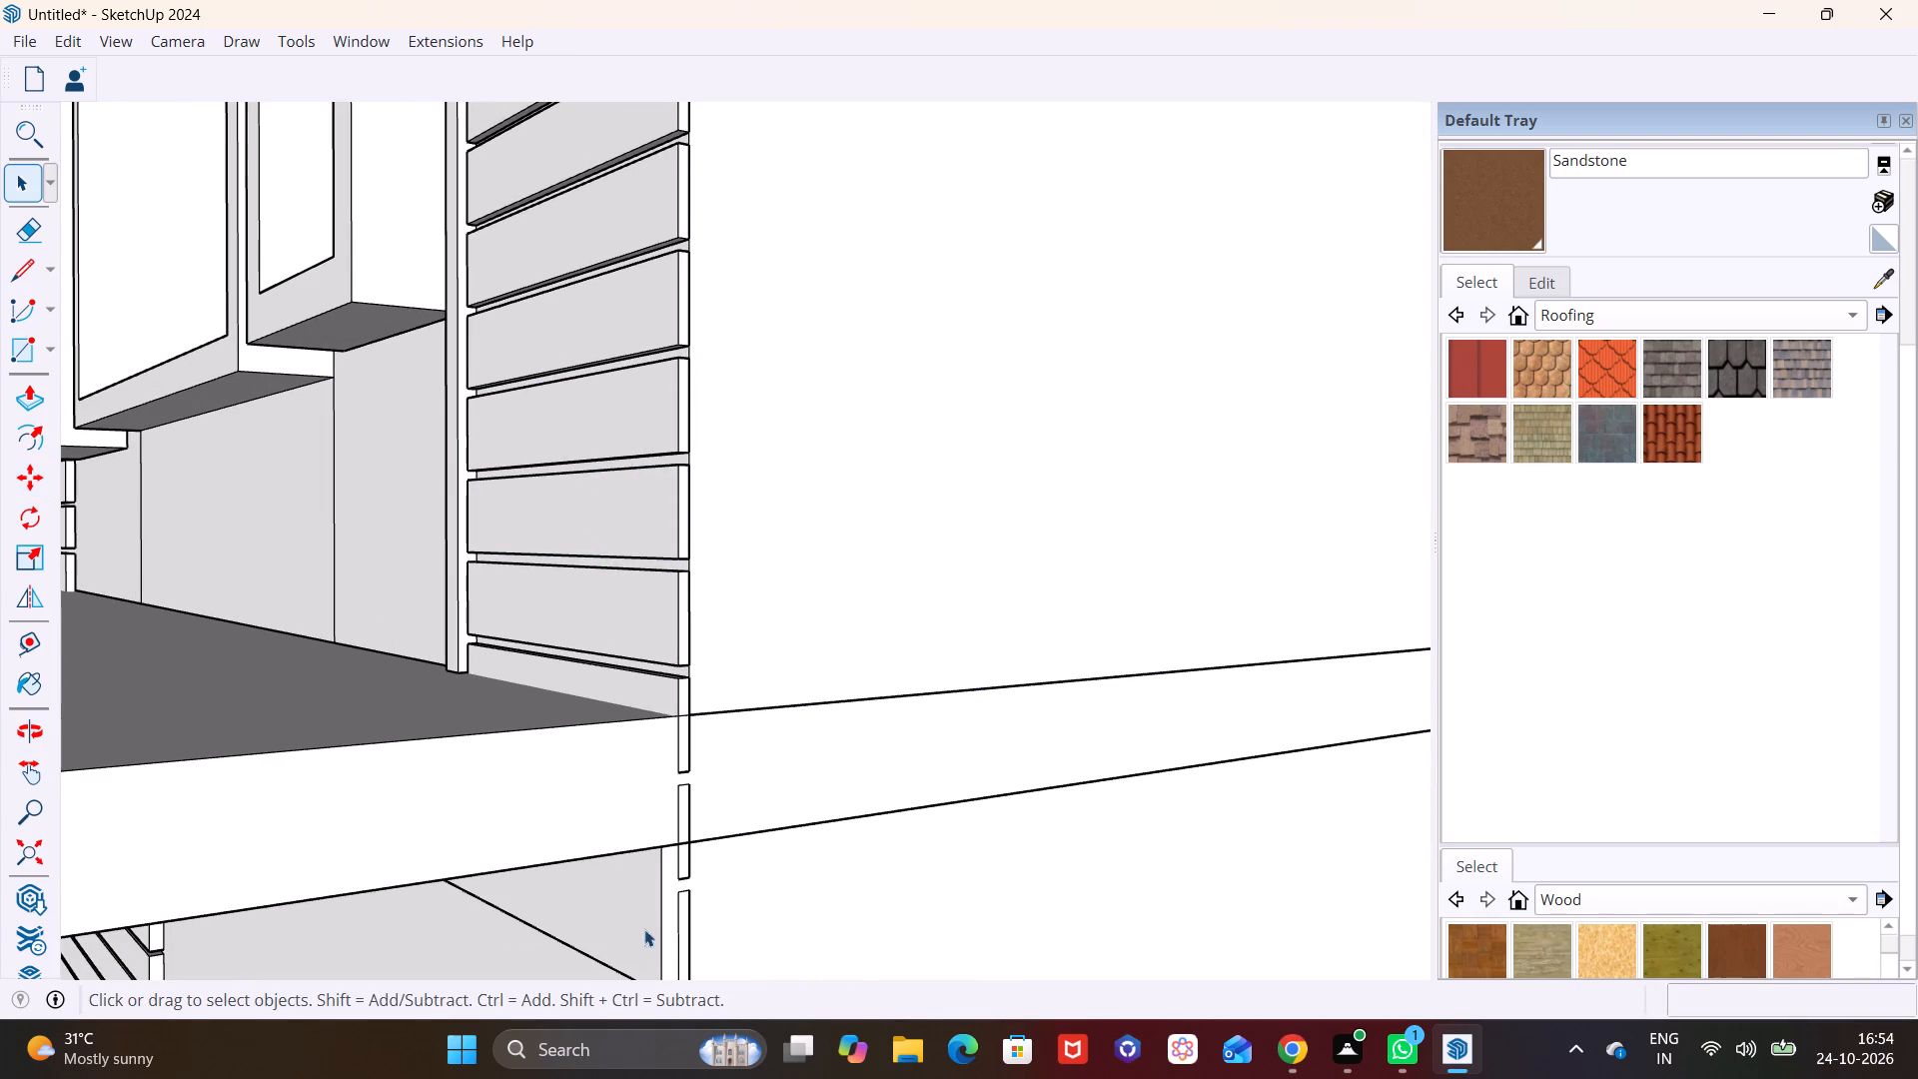
{"action": "left_click", "coordinate": [685, 916]}
{"action": "key", "text": "Delete"}
{"action": "left_click", "coordinate": [688, 833]}
{"action": "key", "text": "Delete"}
Examine the new slat column at the canopy and within the whole front facade.
{"action": "scroll", "coordinate": [710, 808], "scroll_direction": "down", "scroll_amount": 15}
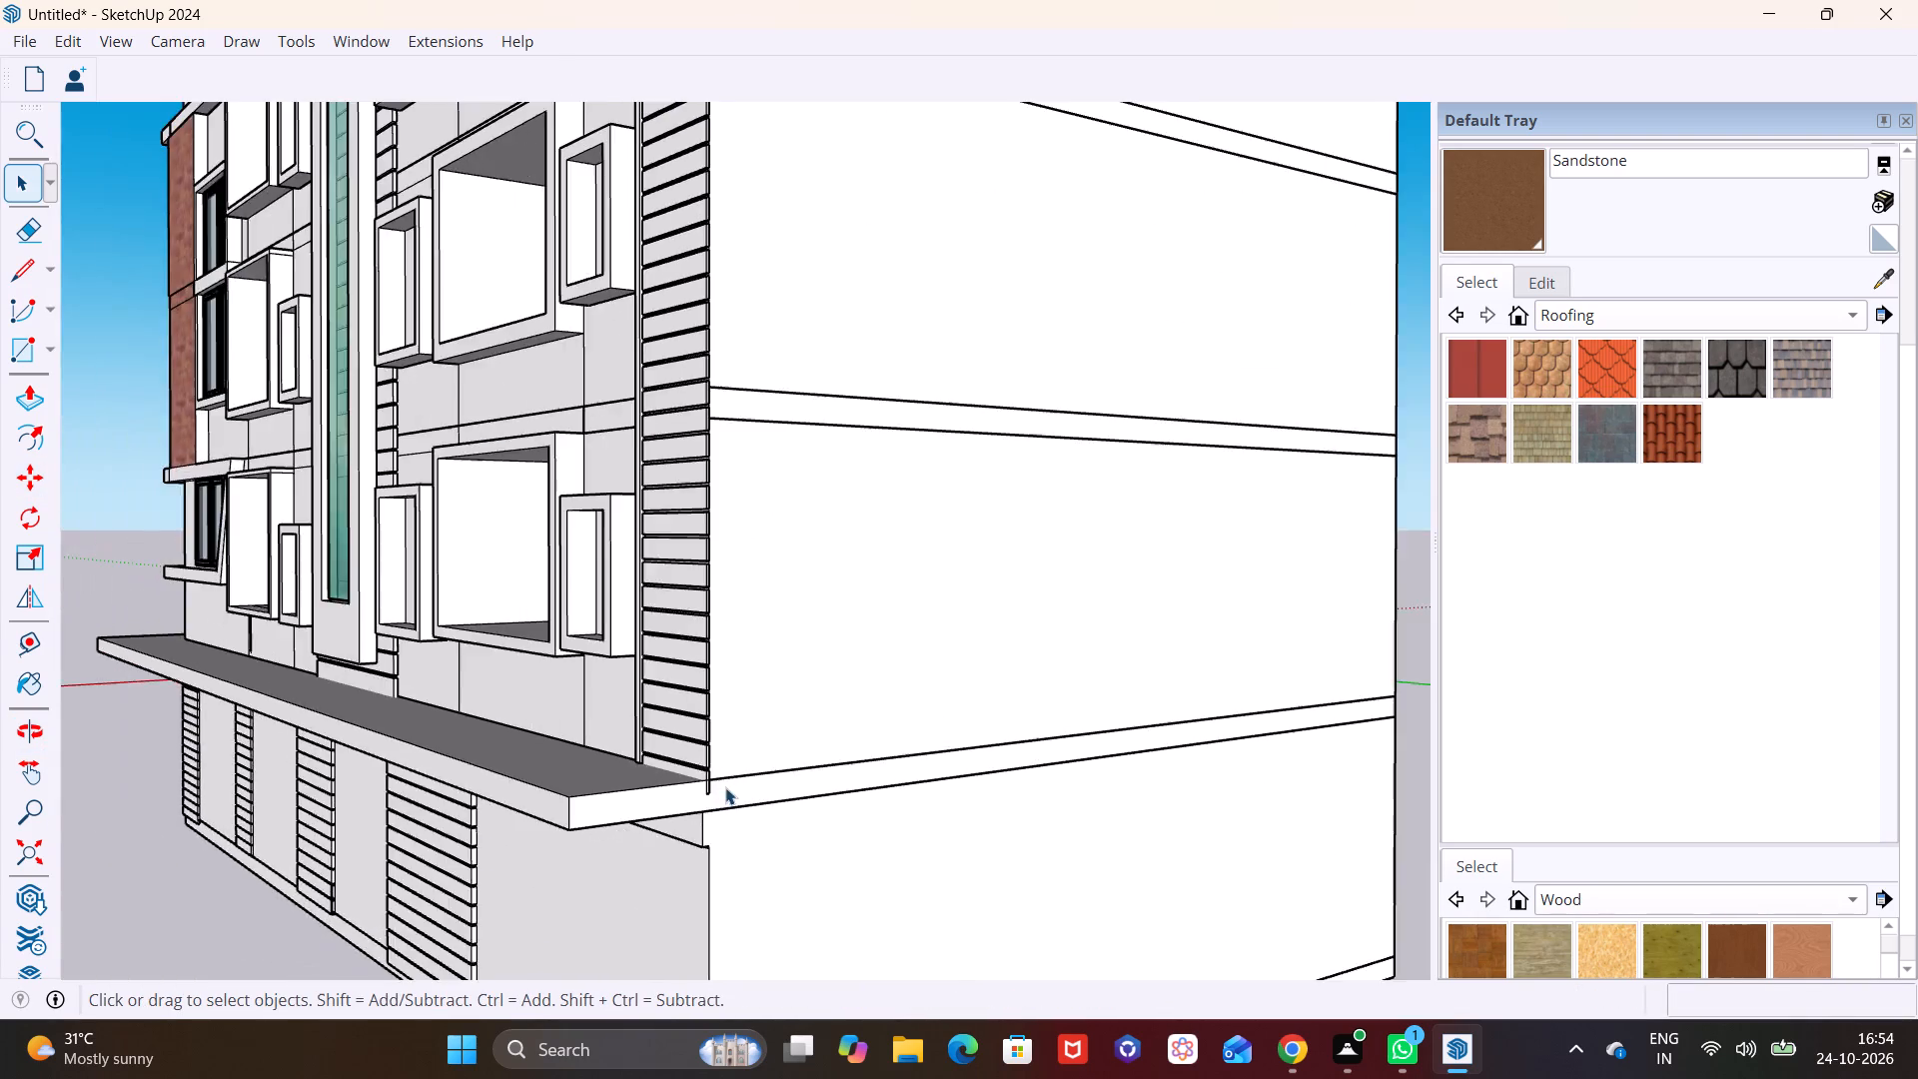
{"action": "middle_click_drag", "start_coordinate": [734, 770], "coordinate": [1316, 760]}
{"action": "scroll", "coordinate": [1123, 693], "scroll_direction": "down", "scroll_amount": 9}
{"action": "middle_click_drag", "start_coordinate": [1000, 682], "coordinate": [920, 798], "text": "shift"}
{"action": "middle_click_drag", "start_coordinate": [819, 580], "coordinate": [740, 620], "text": "shift"}
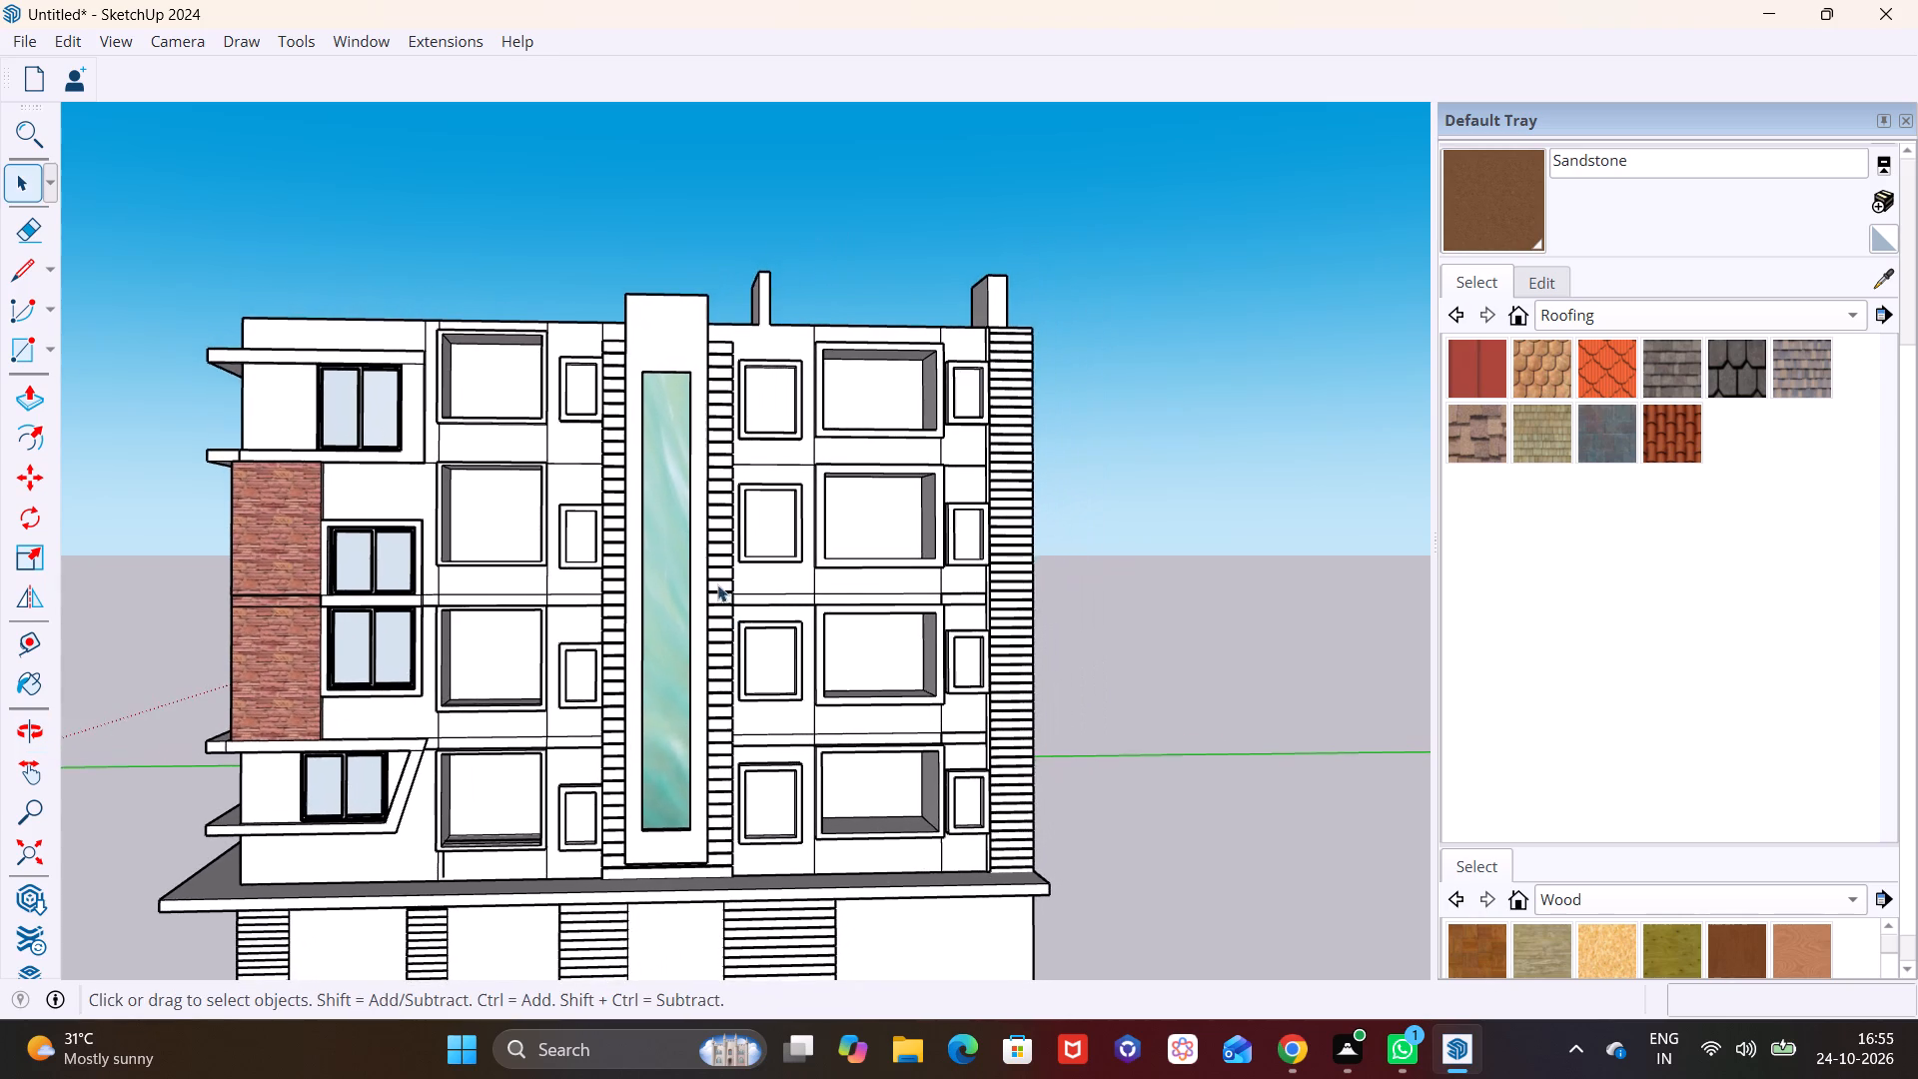
{"action": "scroll", "coordinate": [680, 471], "scroll_direction": "up", "scroll_amount": 1}
{"action": "left_click", "coordinate": [264, 548]}
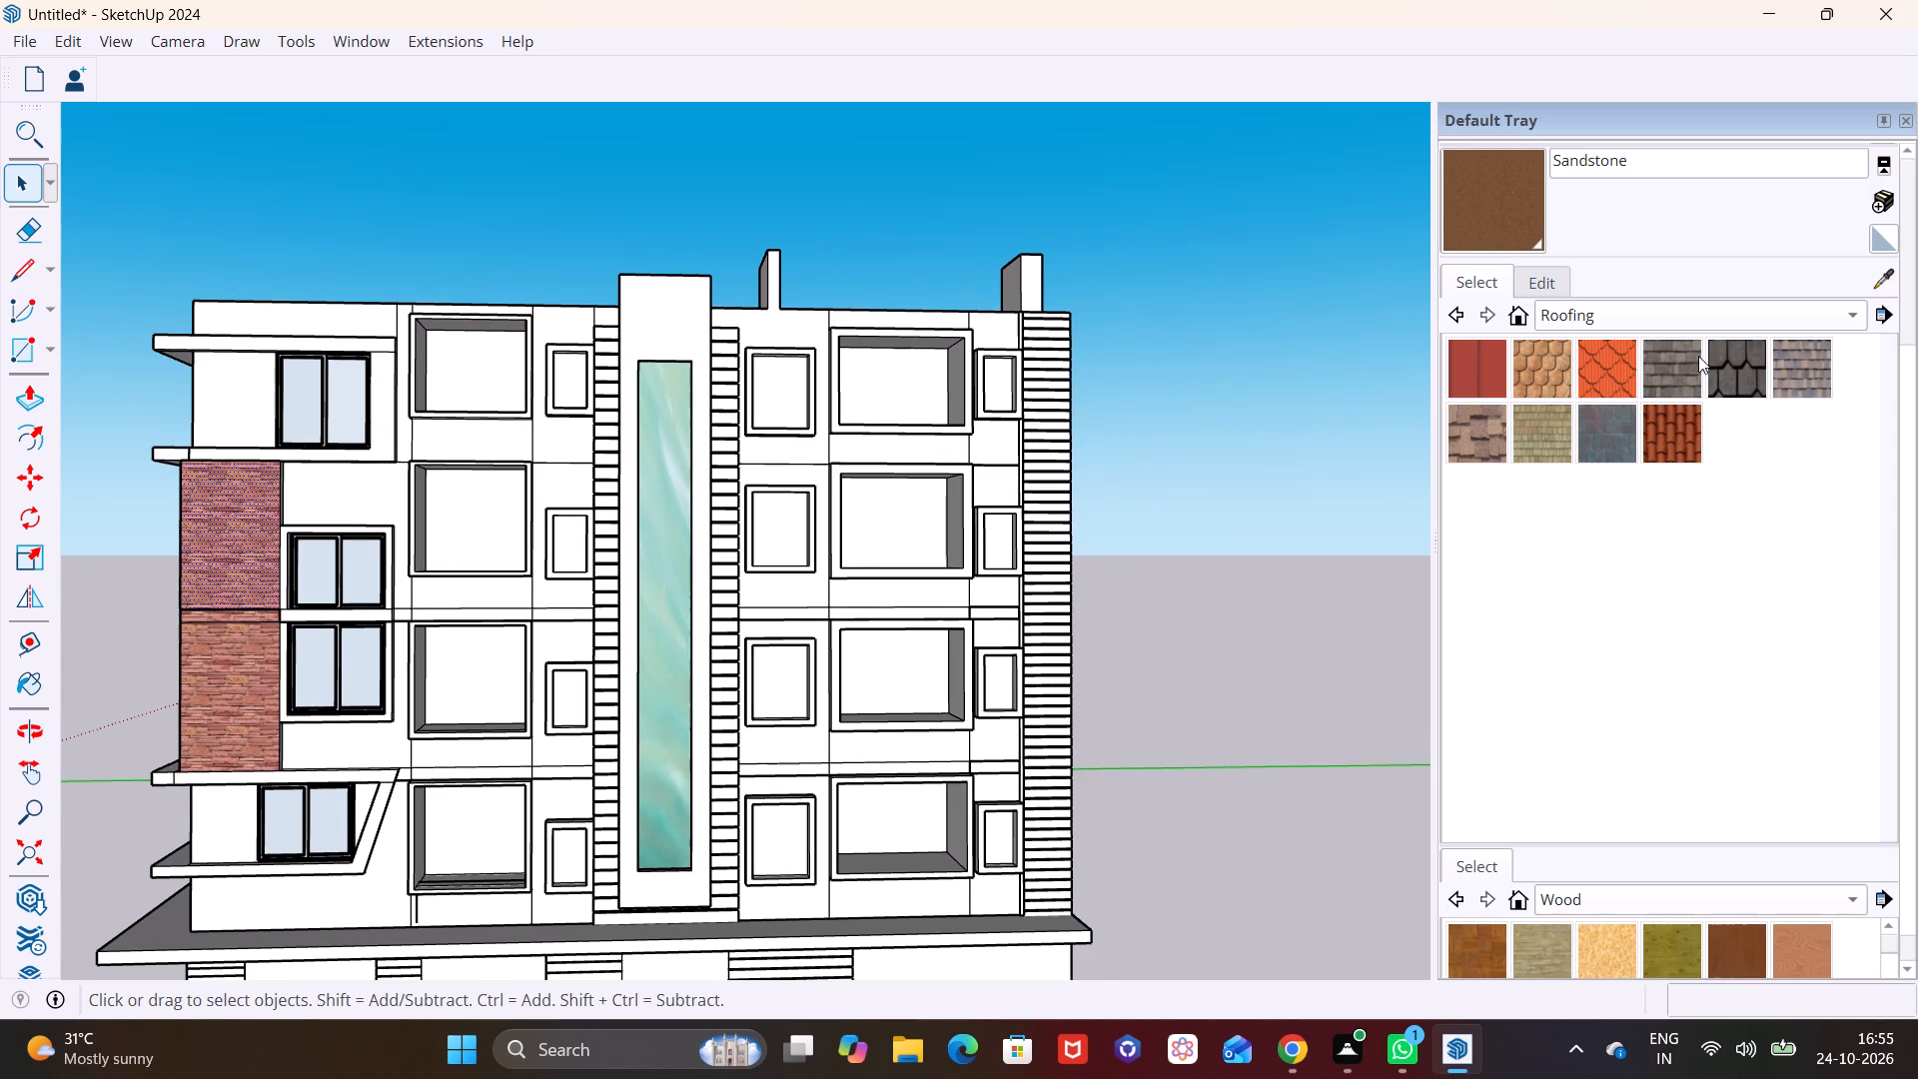
{"action": "left_click", "coordinate": [1247, 639]}
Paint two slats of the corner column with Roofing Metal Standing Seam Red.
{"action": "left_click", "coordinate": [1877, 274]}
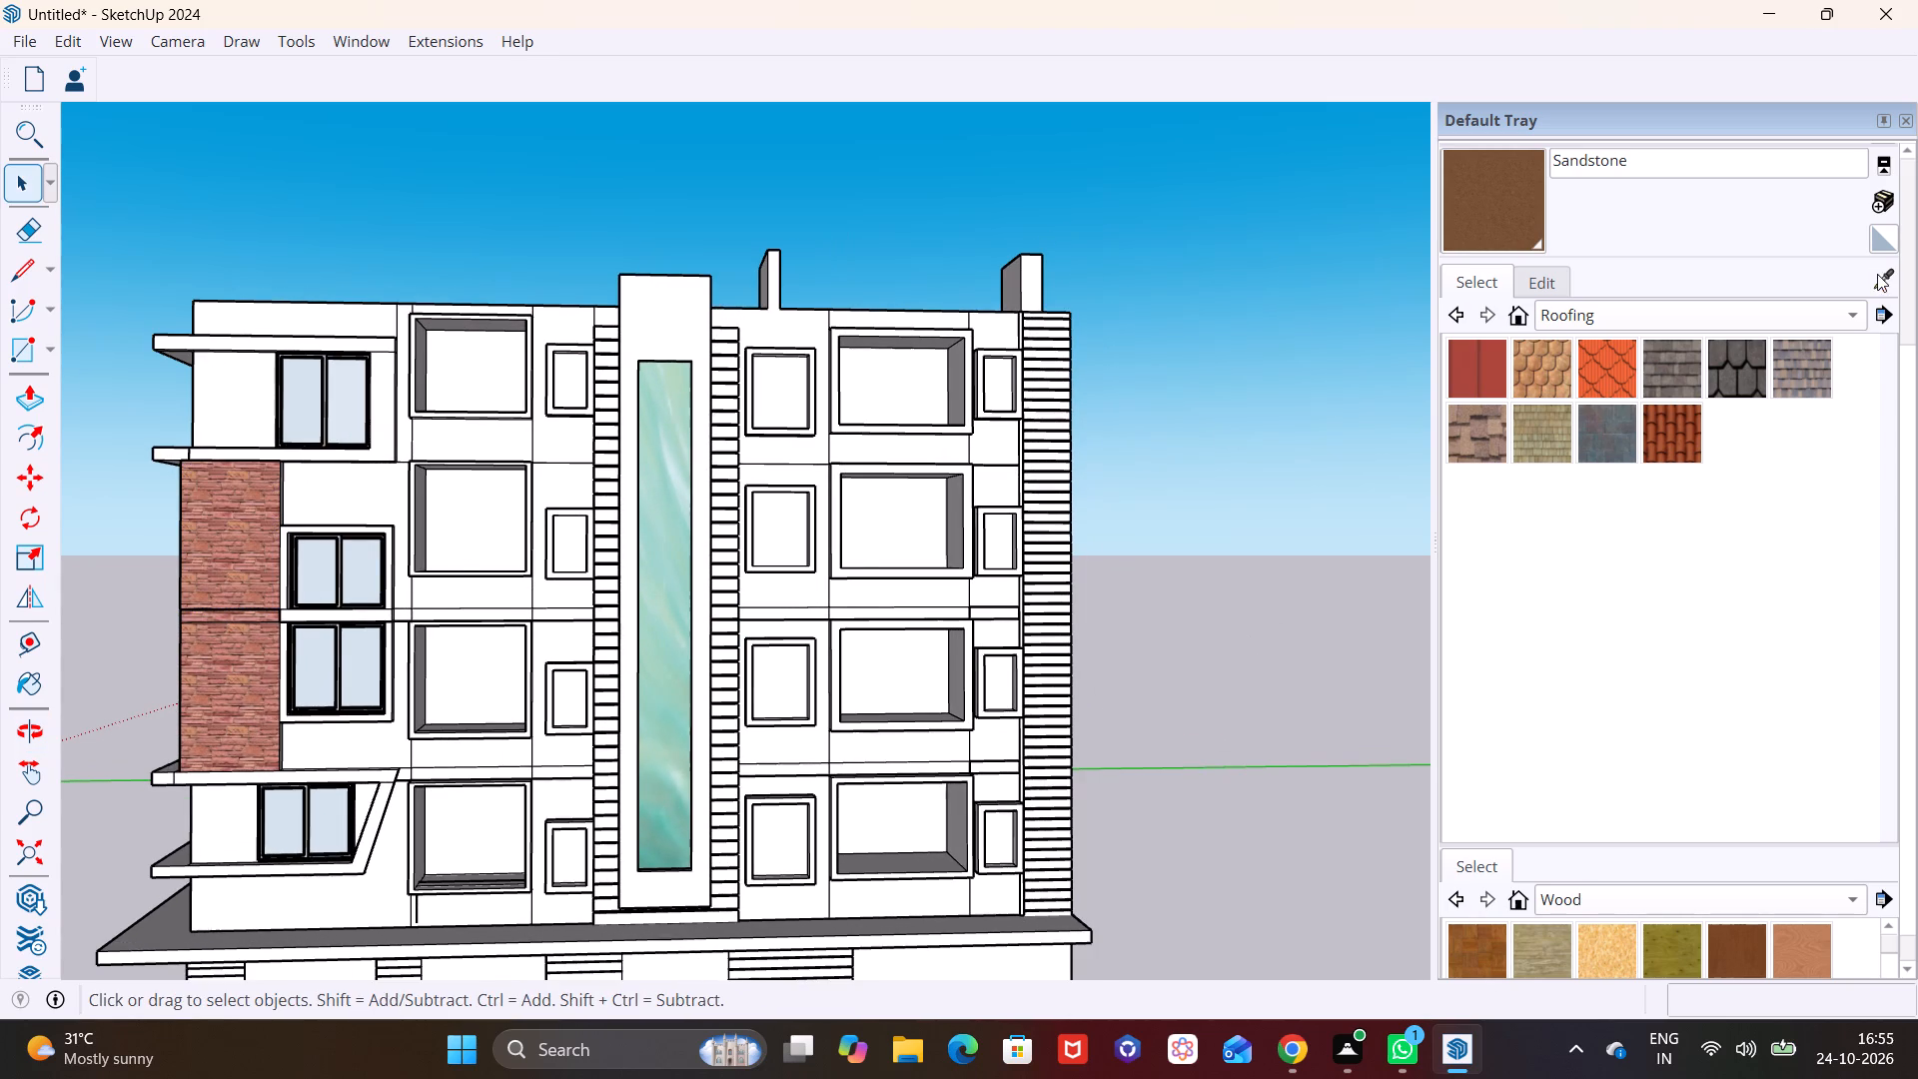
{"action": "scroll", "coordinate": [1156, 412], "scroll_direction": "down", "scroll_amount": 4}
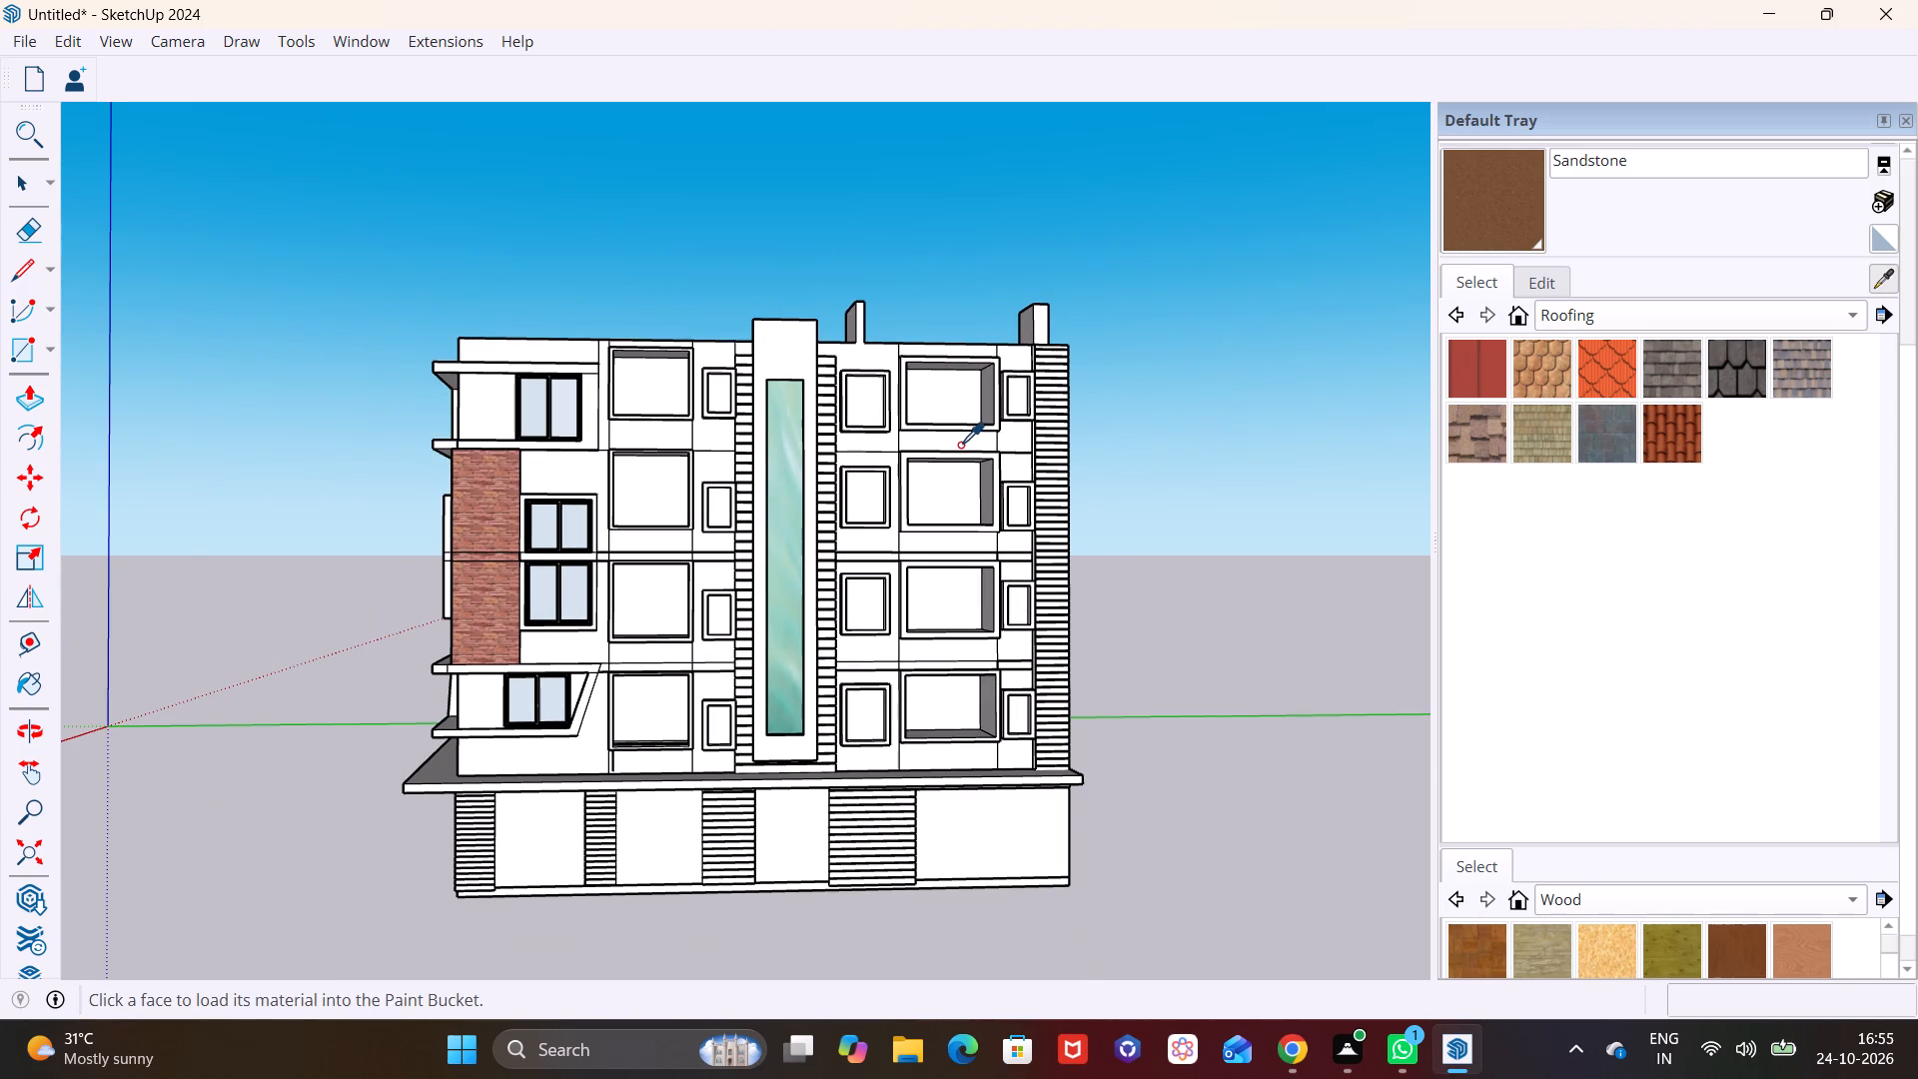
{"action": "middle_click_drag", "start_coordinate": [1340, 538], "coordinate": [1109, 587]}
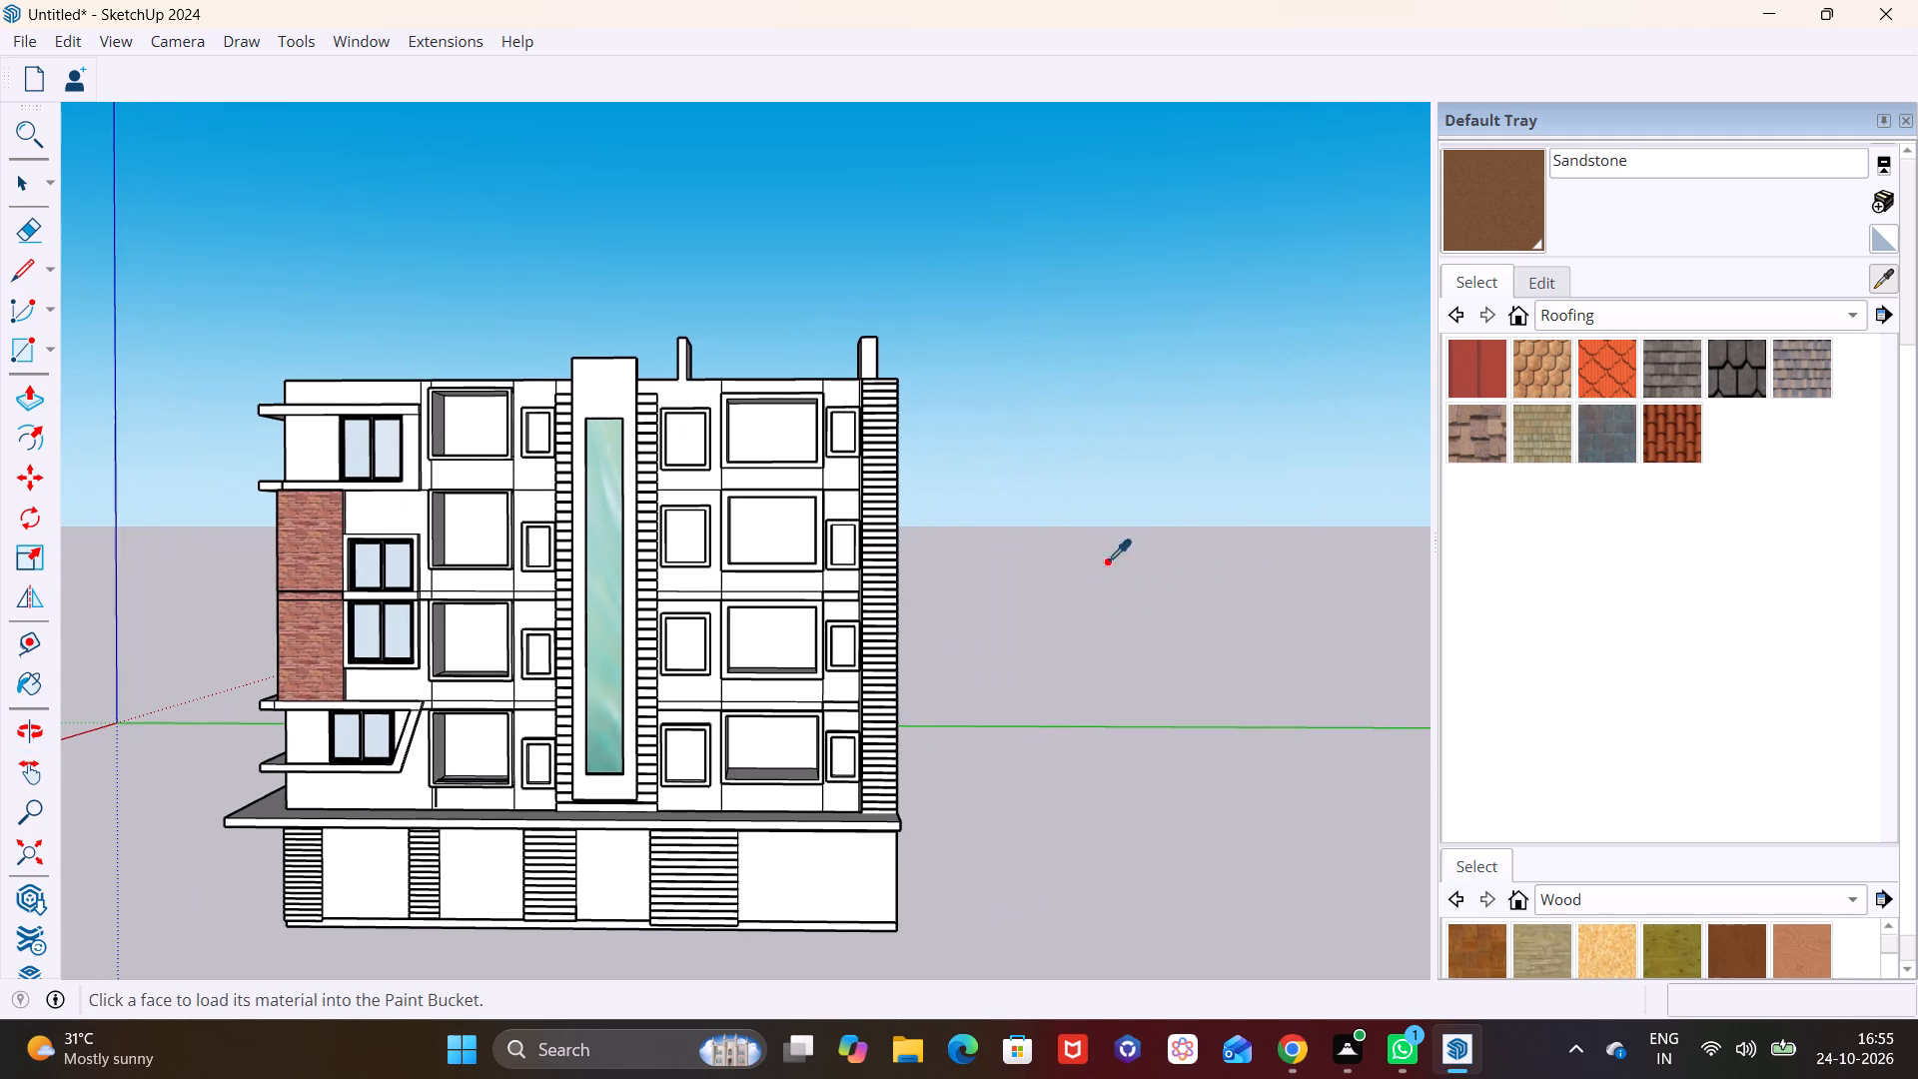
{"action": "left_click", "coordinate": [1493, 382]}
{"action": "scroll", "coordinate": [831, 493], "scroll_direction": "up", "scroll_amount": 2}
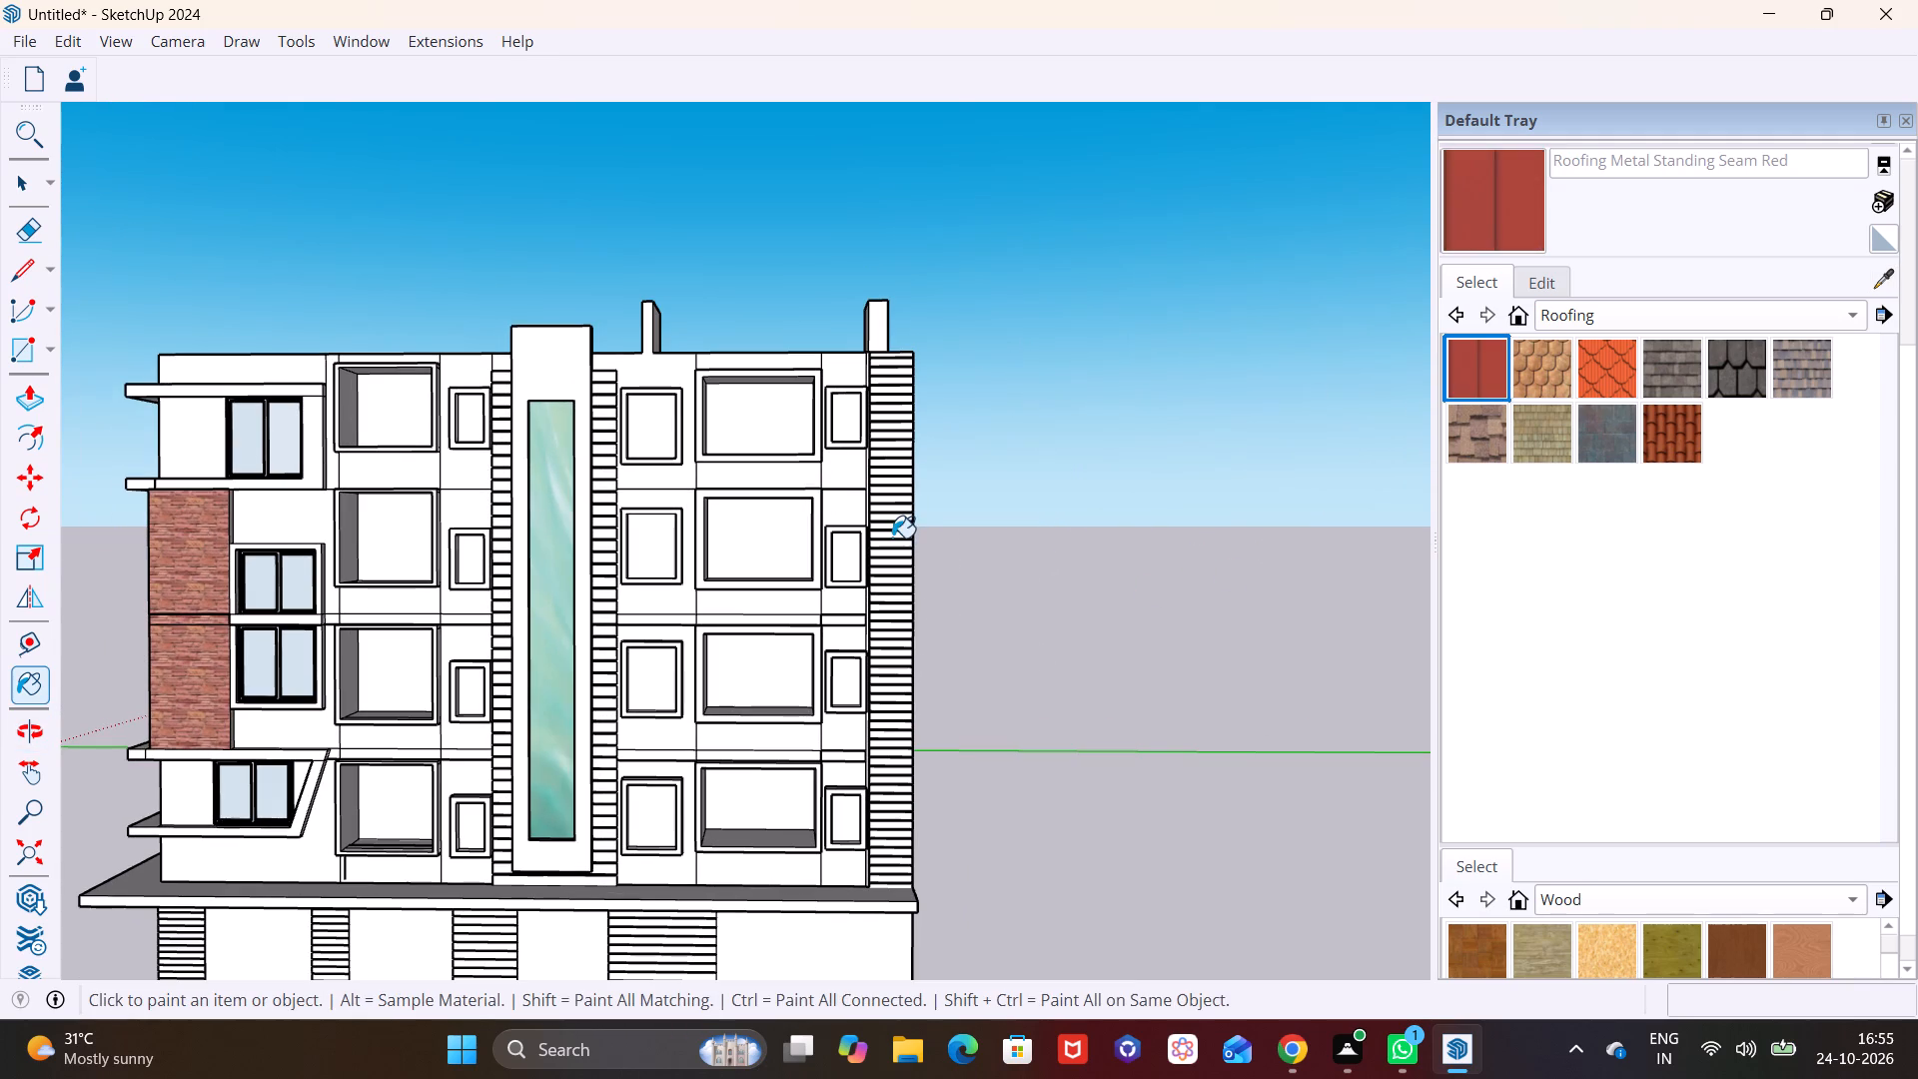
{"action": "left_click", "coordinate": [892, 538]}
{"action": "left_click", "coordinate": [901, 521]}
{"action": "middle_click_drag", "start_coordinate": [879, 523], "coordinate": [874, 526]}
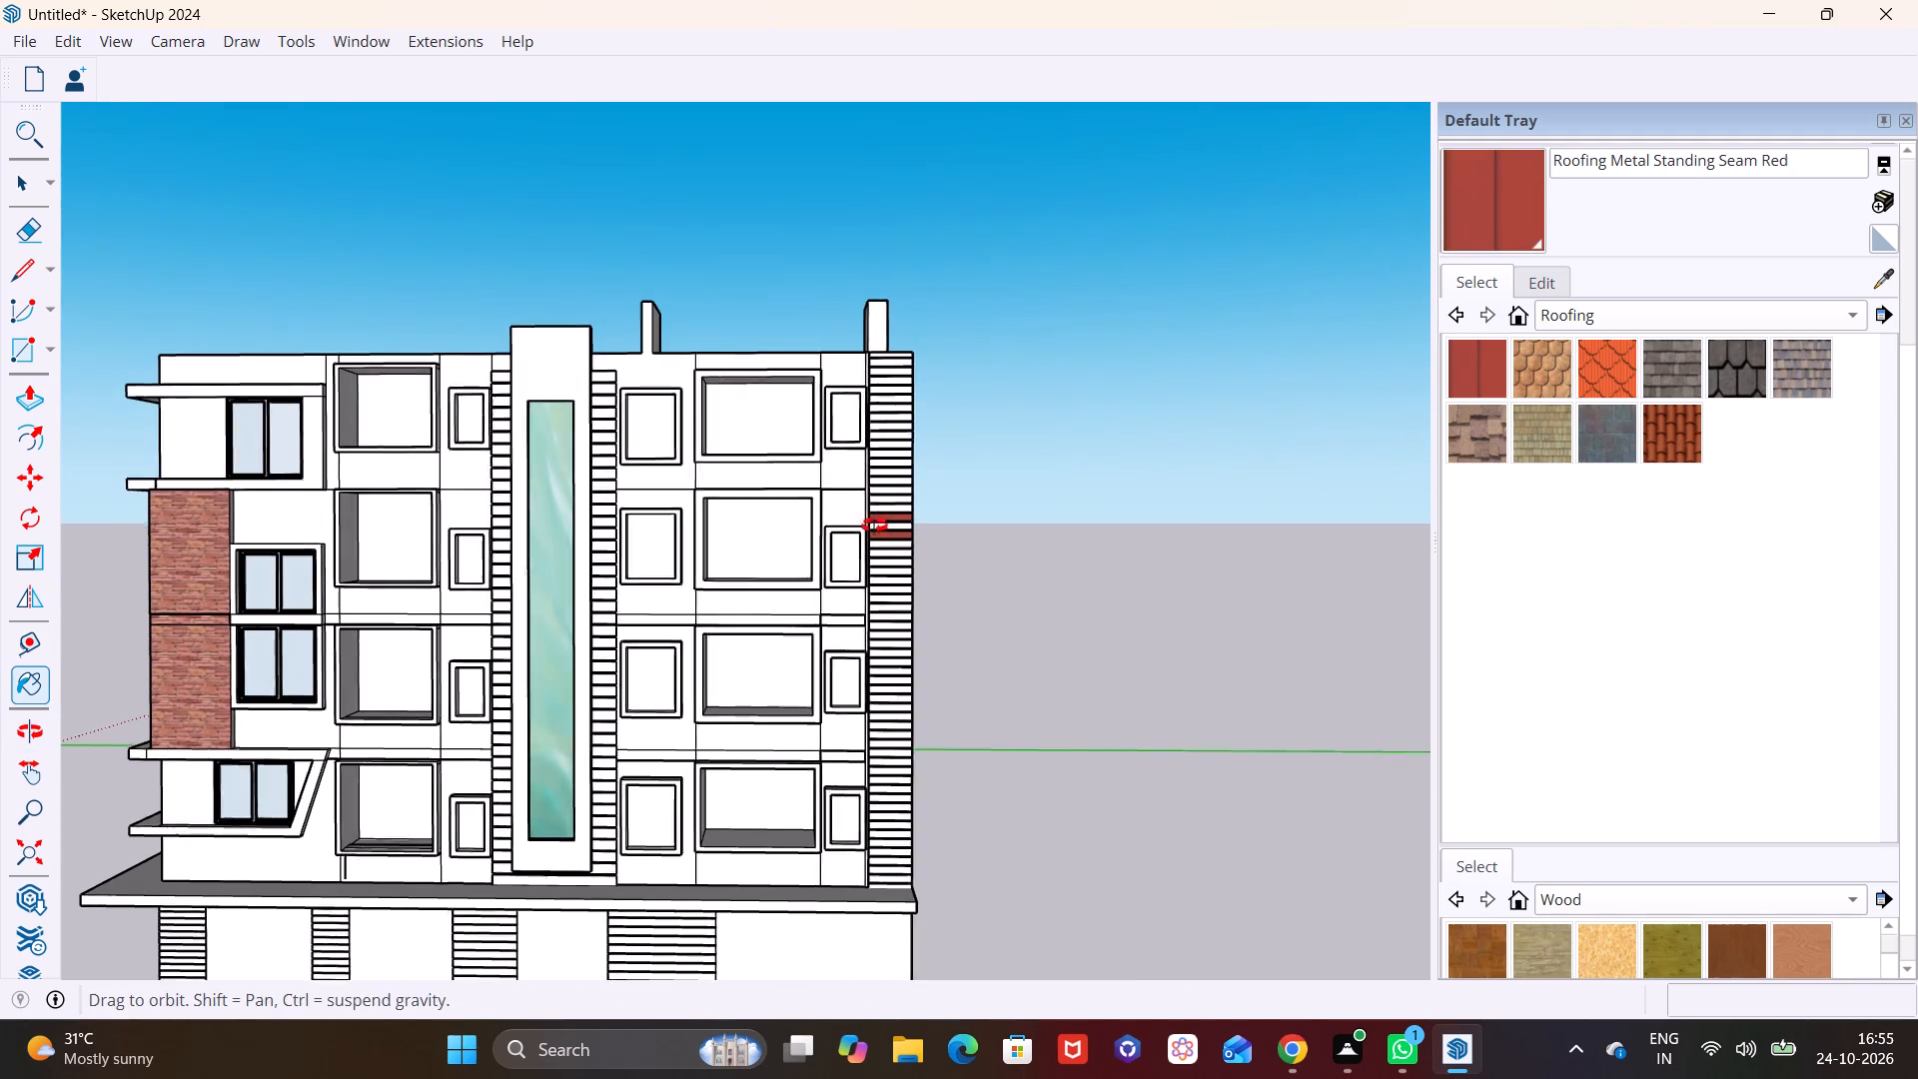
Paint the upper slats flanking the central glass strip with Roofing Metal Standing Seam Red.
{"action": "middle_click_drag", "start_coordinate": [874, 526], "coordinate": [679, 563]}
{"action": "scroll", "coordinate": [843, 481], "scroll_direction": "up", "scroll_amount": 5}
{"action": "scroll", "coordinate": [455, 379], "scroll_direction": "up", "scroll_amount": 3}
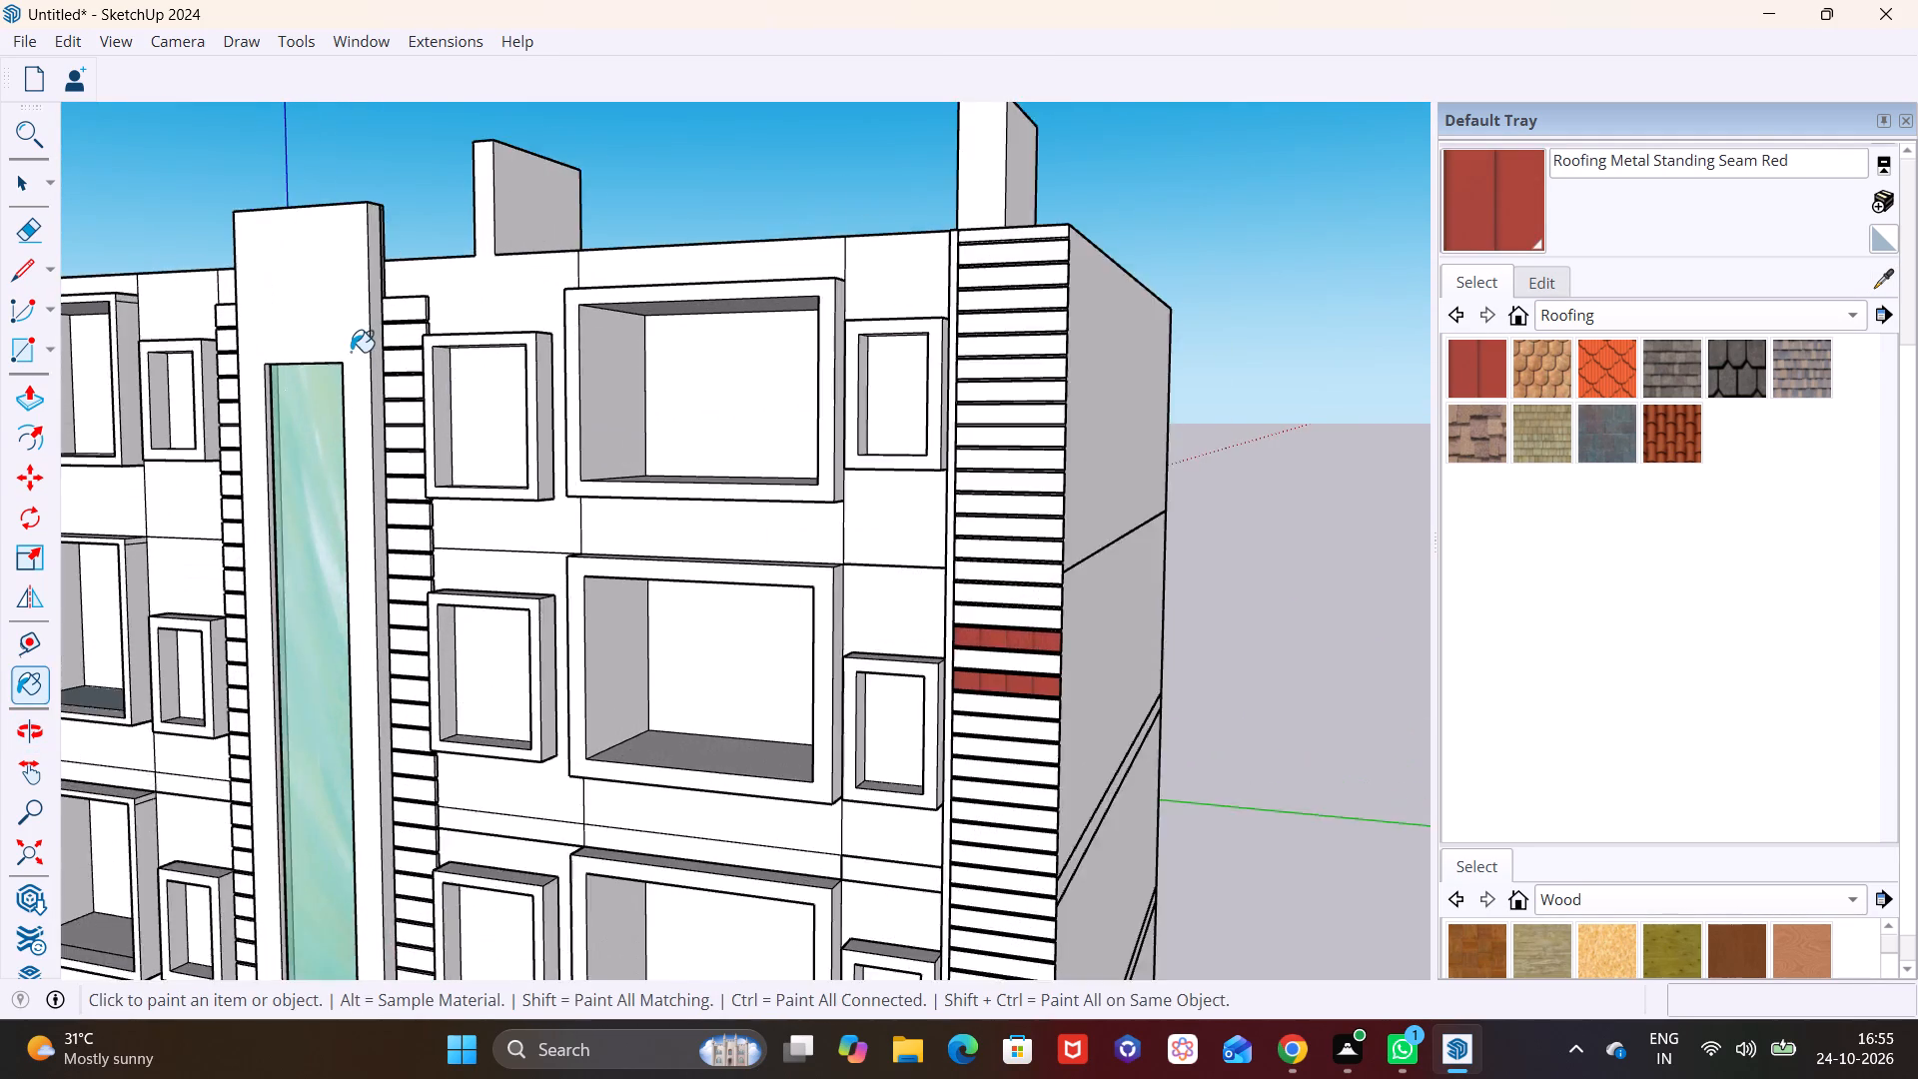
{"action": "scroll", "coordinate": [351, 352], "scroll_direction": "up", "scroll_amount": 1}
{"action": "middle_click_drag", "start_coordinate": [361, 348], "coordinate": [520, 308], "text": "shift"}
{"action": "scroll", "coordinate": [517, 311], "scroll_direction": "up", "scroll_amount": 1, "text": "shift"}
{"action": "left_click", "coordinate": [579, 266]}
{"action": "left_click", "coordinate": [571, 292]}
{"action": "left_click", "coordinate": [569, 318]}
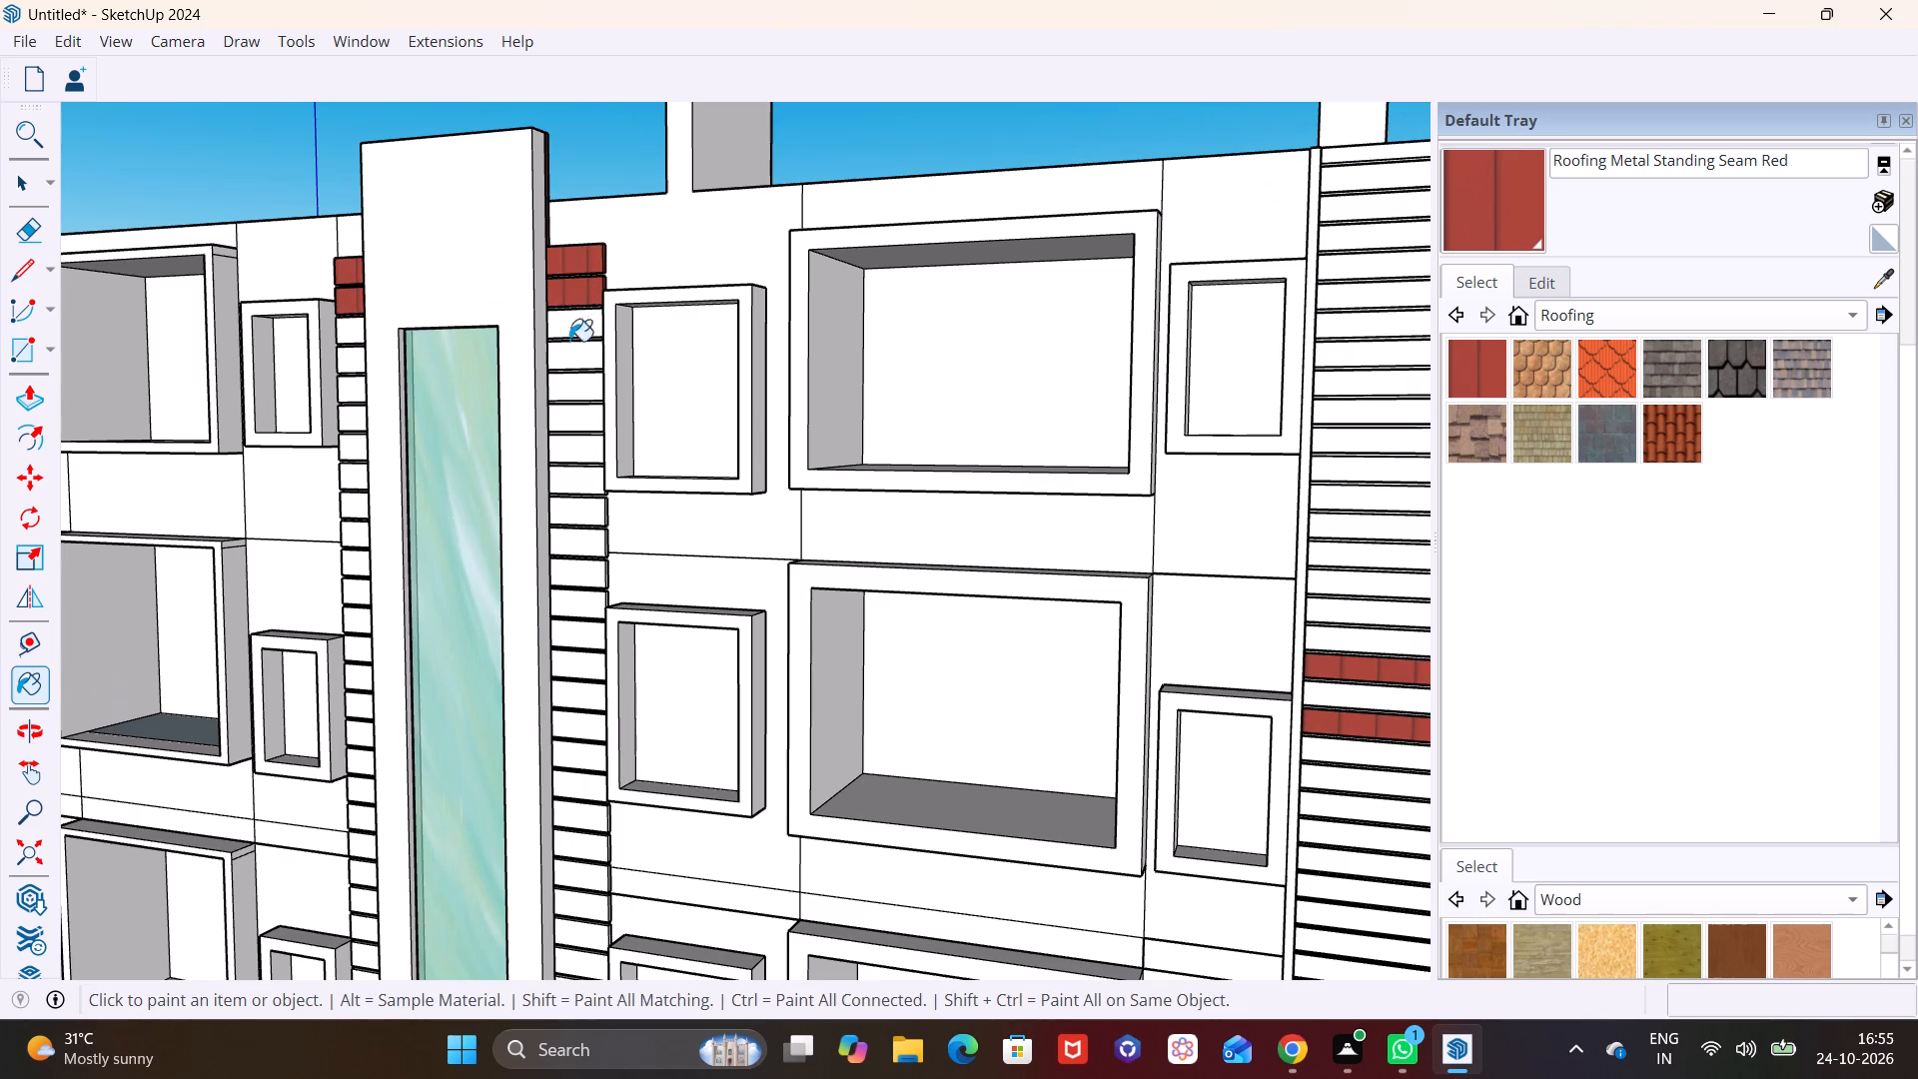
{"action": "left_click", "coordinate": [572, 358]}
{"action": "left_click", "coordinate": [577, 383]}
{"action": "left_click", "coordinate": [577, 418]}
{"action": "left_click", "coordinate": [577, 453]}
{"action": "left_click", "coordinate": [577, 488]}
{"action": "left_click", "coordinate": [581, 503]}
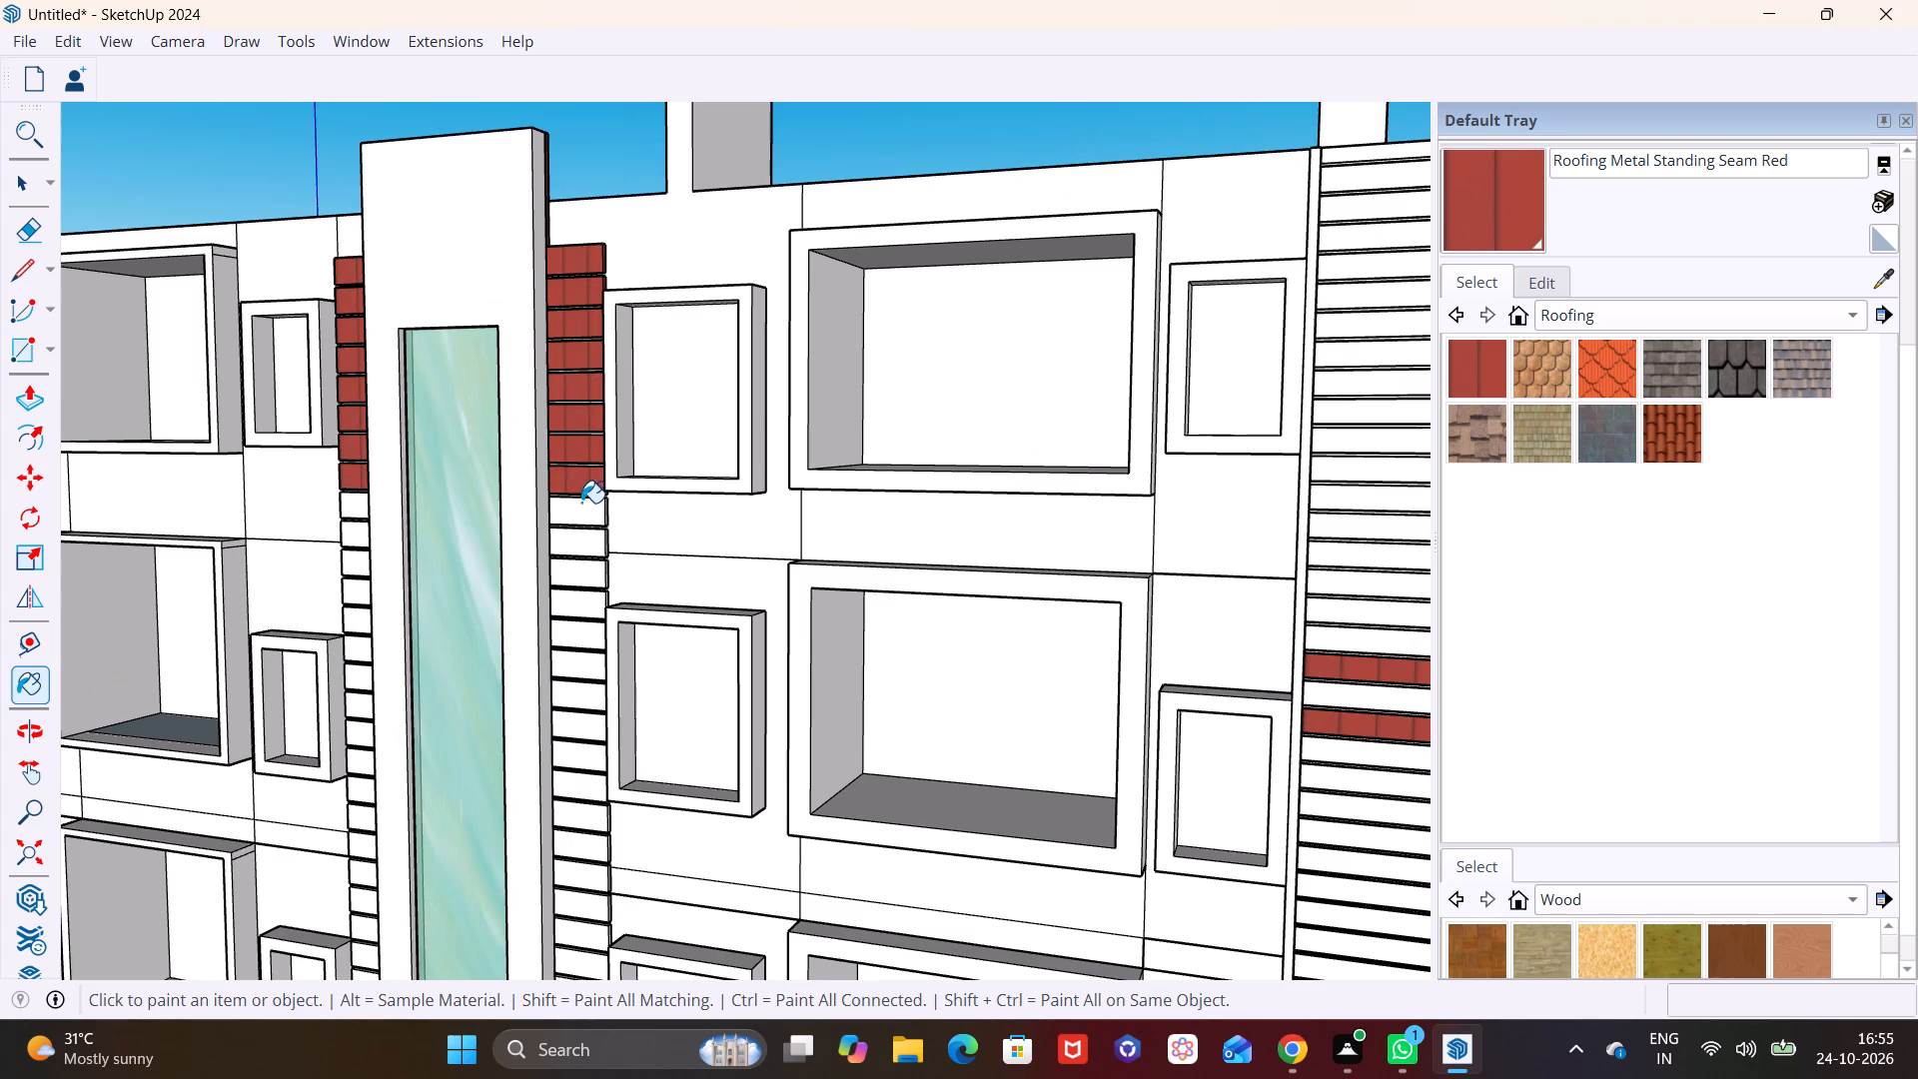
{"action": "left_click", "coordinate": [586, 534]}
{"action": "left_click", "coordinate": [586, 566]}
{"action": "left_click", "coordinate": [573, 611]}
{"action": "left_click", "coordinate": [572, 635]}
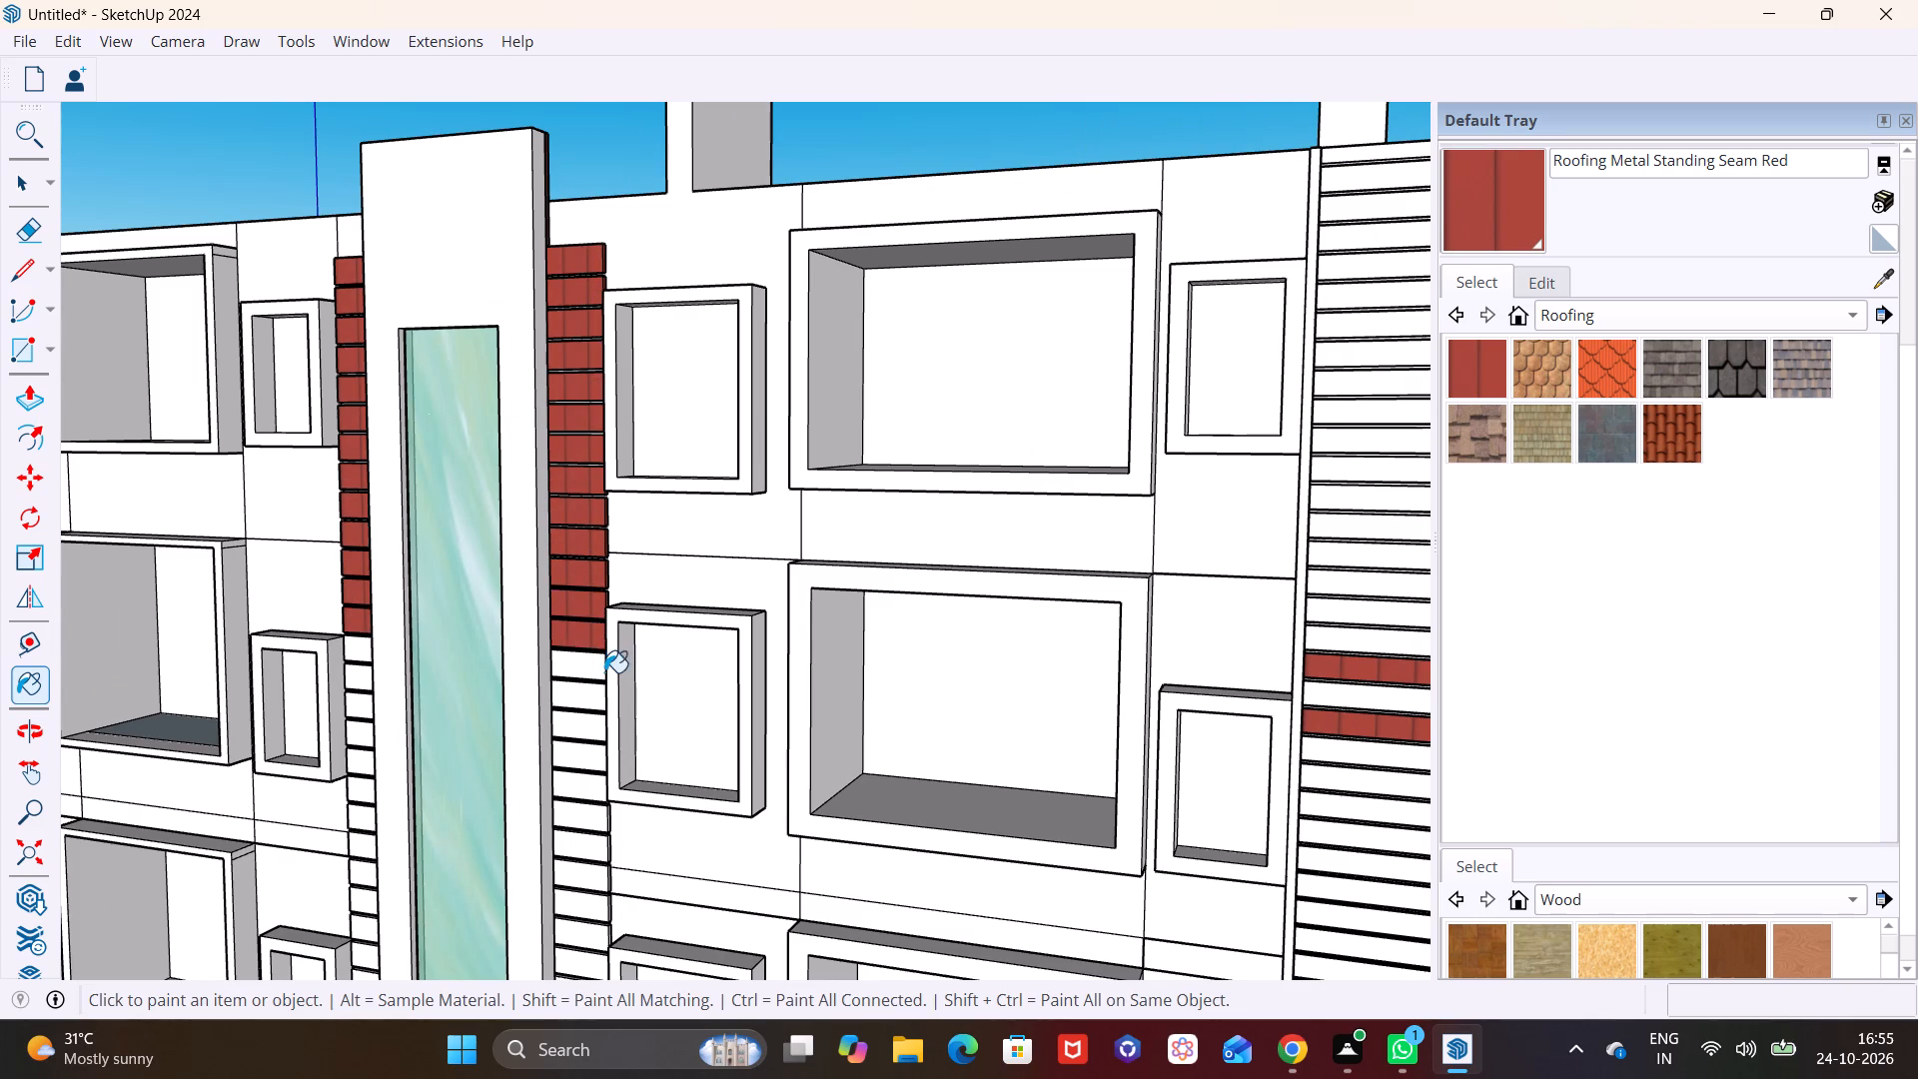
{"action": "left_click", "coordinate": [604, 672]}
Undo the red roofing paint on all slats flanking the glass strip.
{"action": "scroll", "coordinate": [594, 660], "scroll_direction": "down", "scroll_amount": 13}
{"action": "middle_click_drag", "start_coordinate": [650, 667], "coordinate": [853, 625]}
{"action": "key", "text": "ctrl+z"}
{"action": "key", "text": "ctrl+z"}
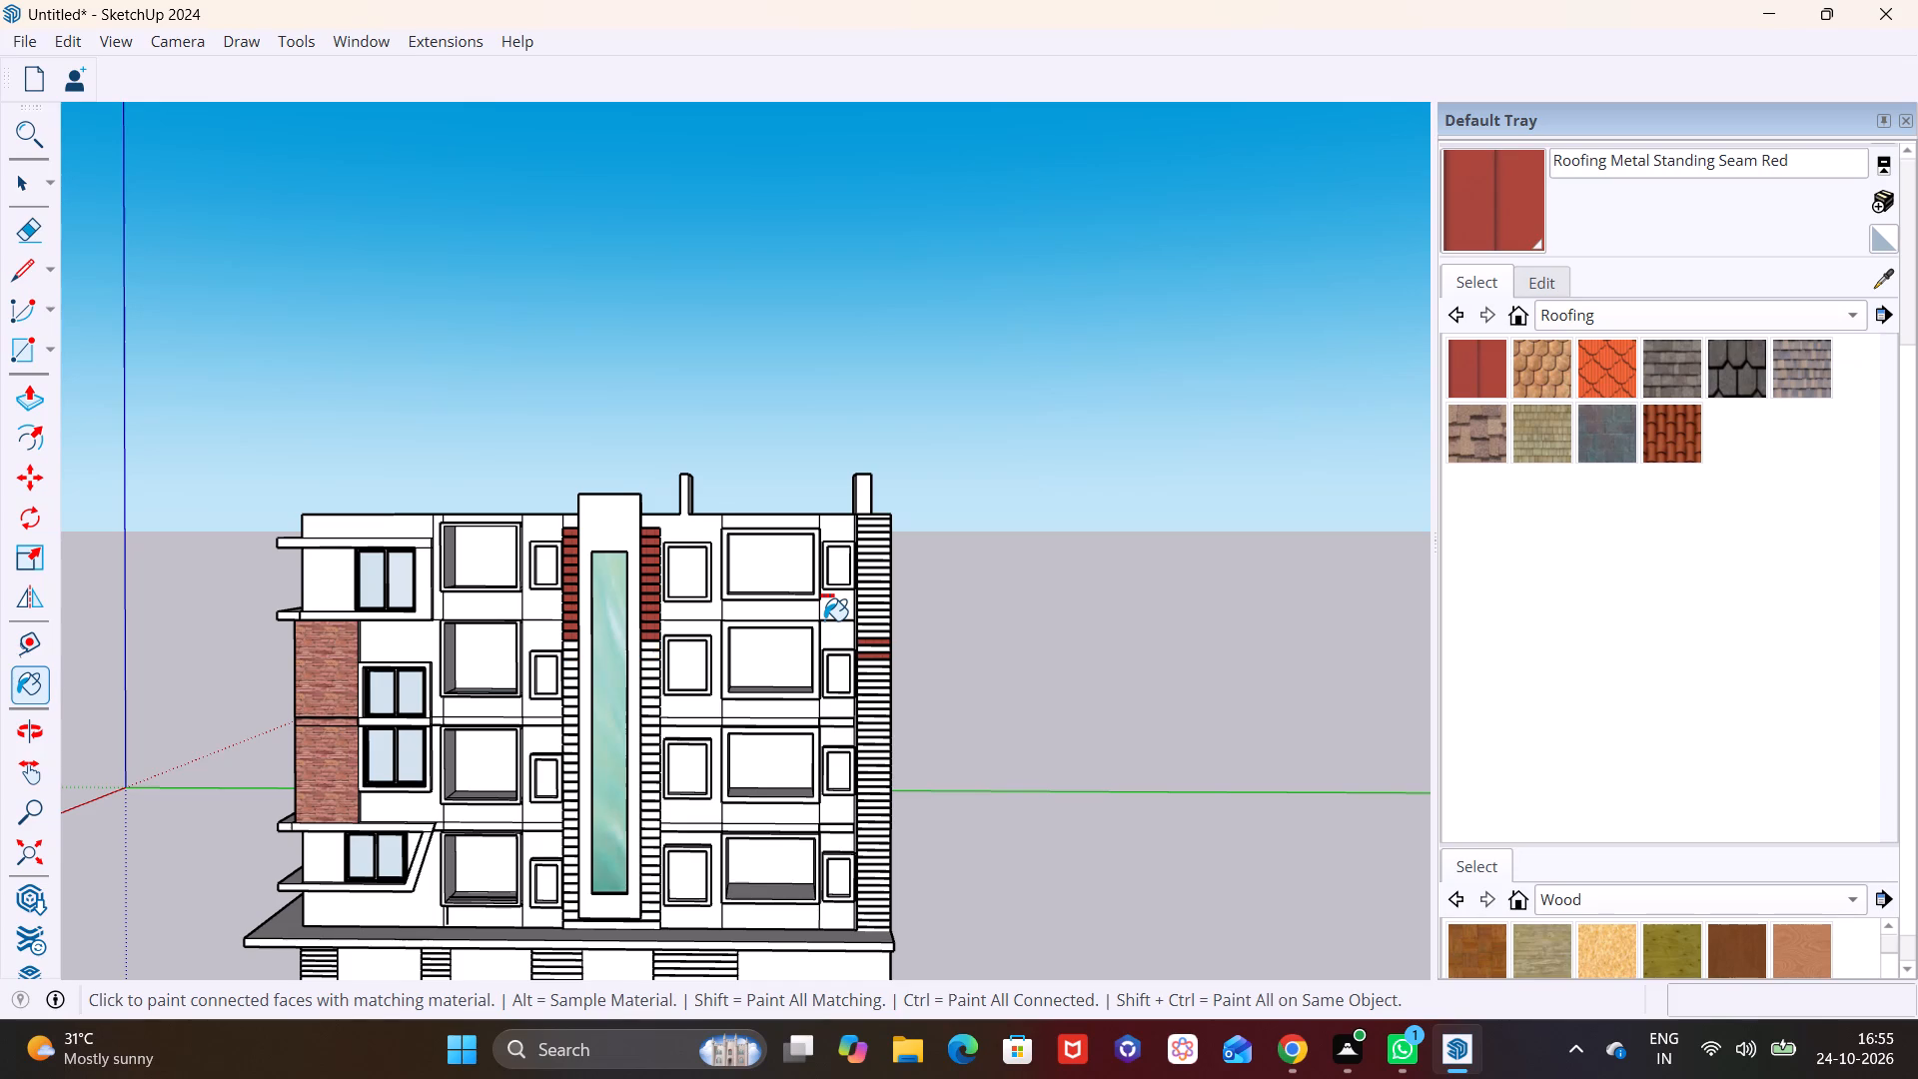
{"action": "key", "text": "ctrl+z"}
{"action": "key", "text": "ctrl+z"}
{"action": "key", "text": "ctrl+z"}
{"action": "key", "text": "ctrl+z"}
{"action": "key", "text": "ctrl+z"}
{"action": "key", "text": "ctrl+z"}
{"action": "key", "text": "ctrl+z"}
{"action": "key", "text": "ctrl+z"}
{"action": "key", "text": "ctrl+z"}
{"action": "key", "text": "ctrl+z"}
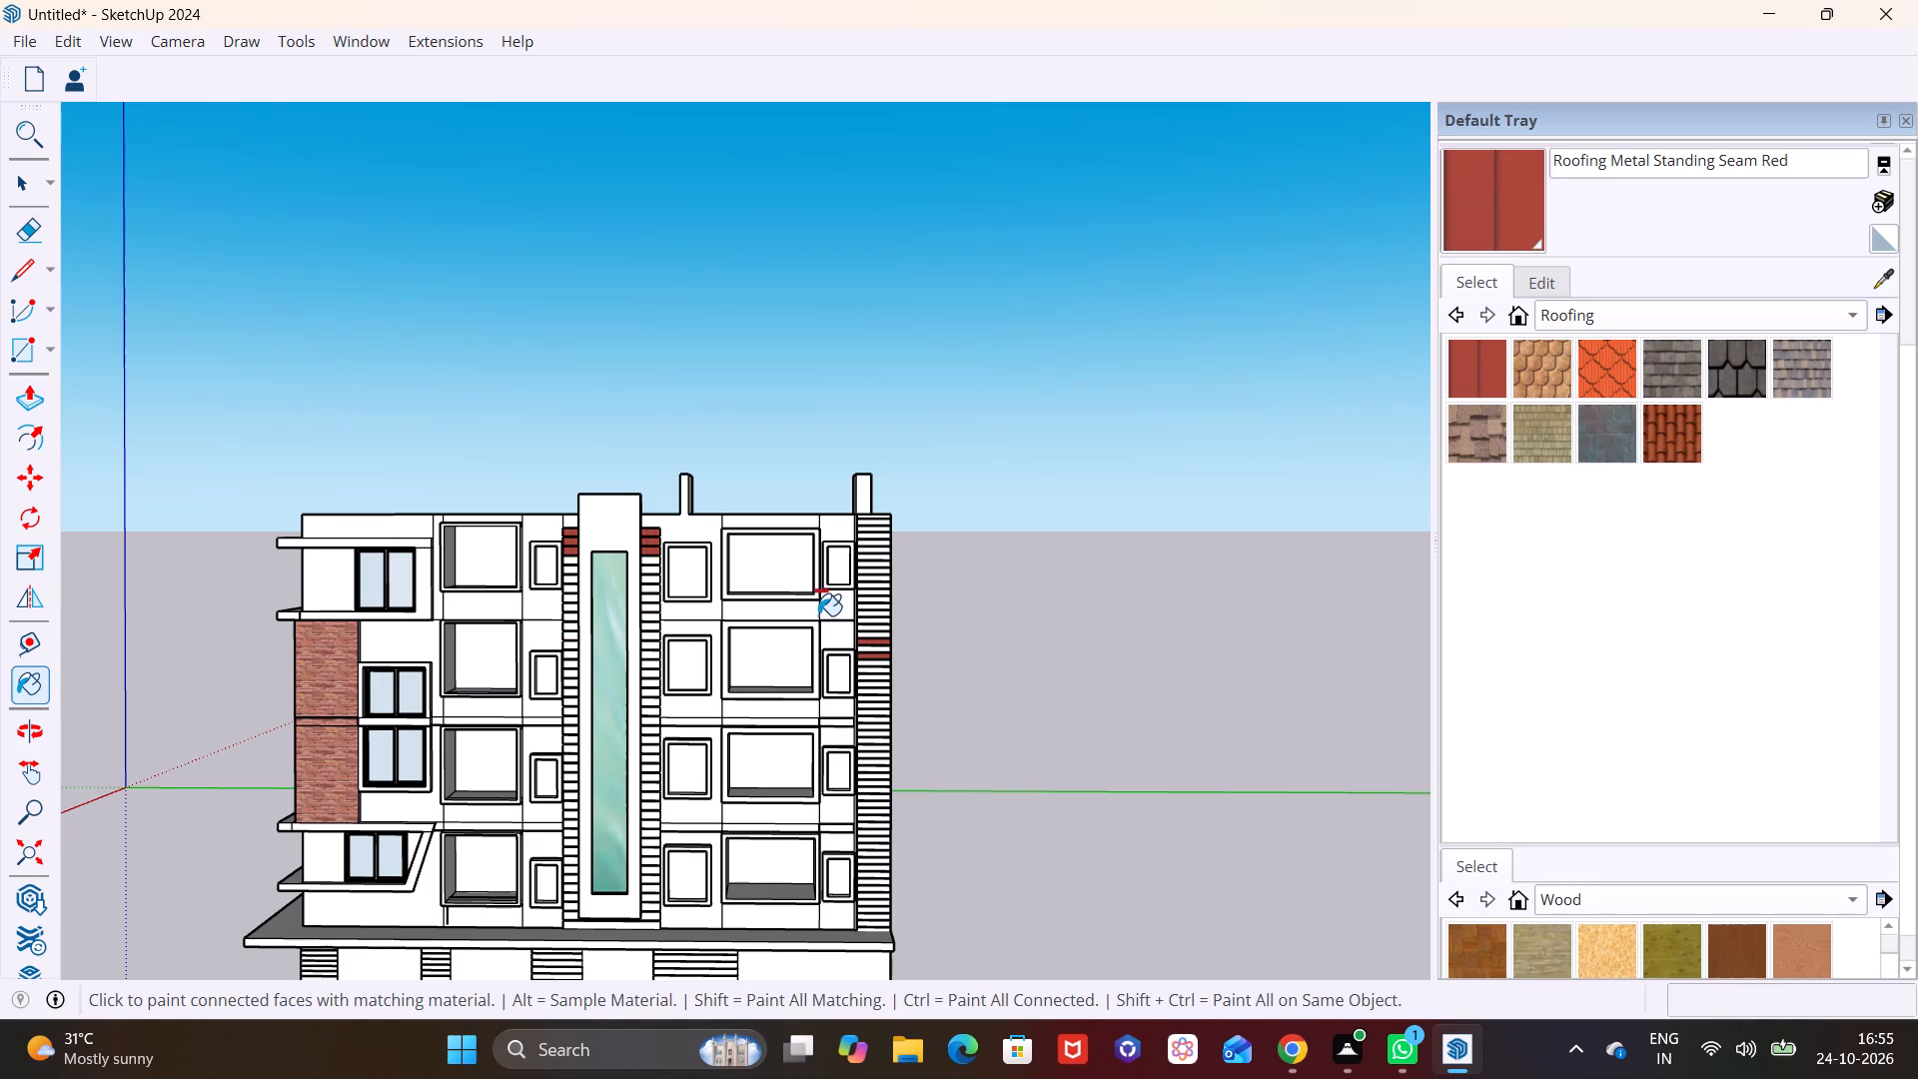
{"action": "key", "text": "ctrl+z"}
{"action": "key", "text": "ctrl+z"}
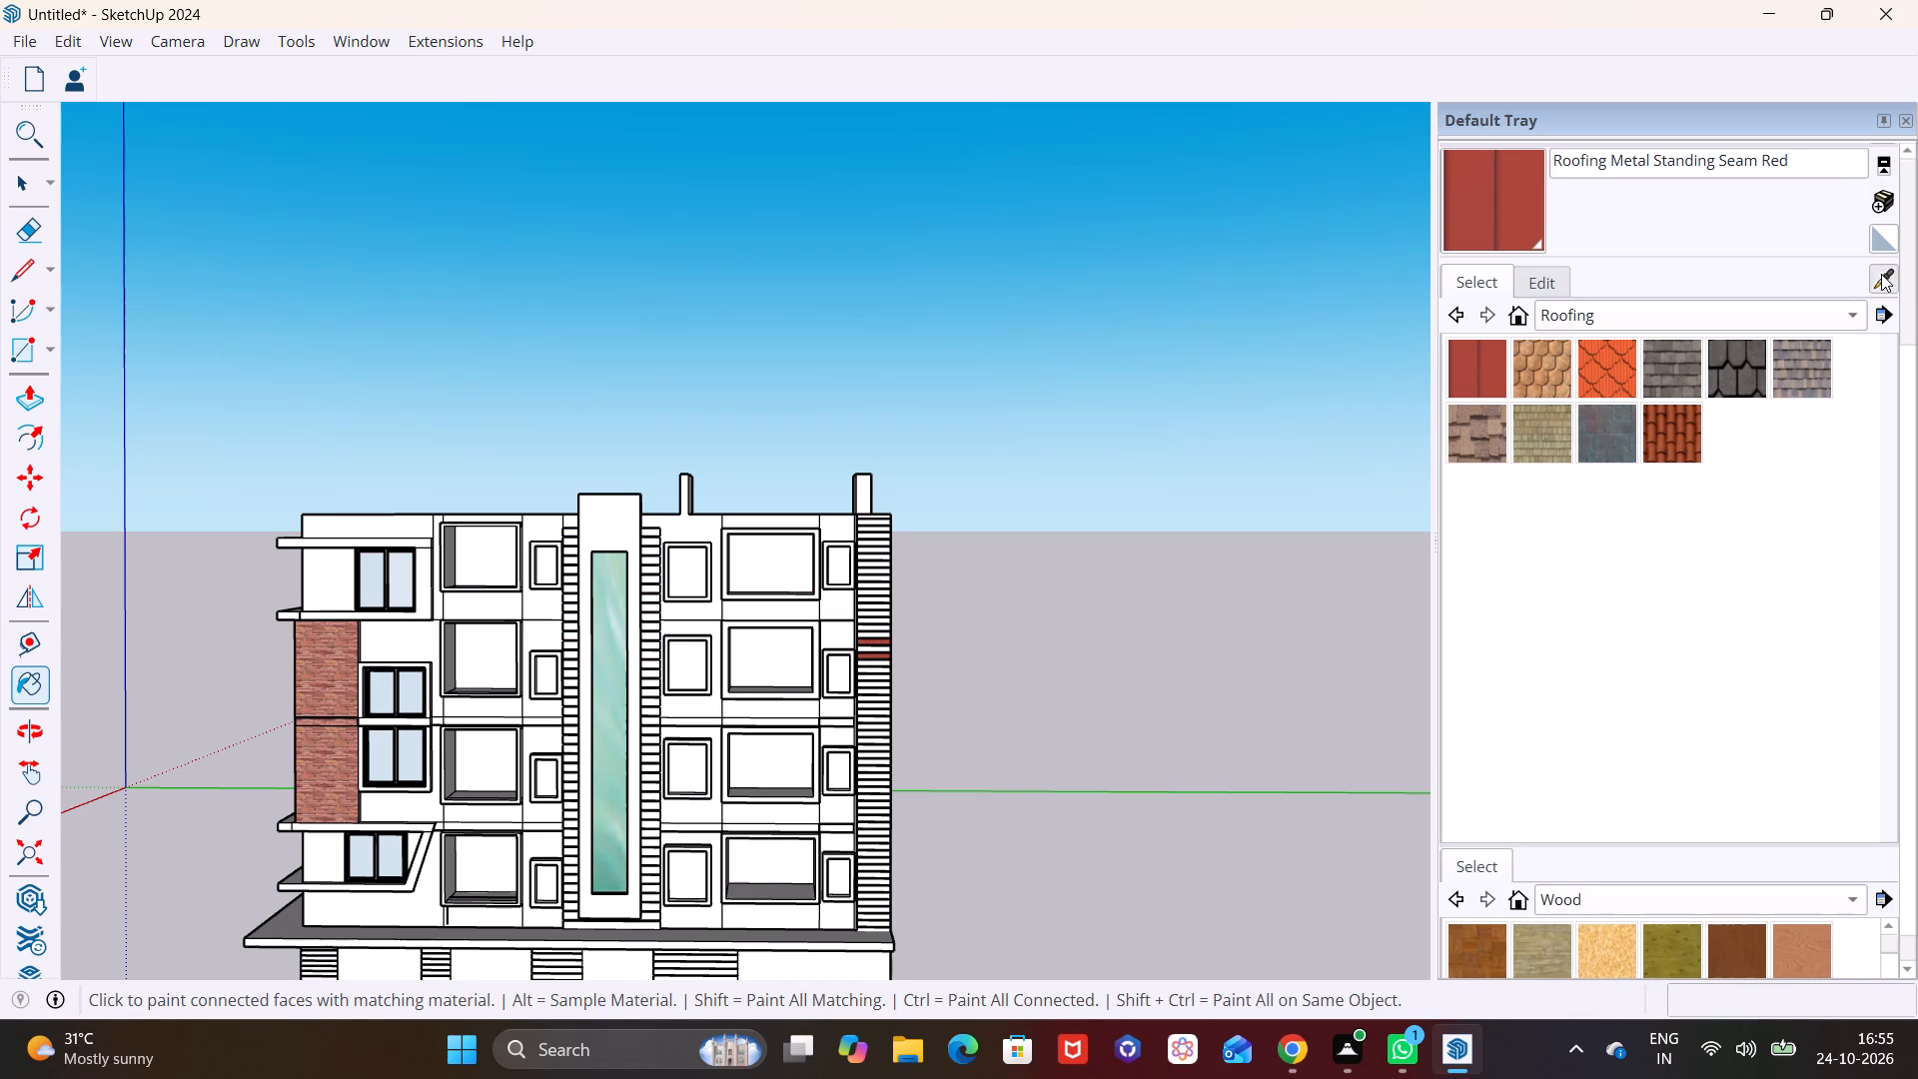
Sample Stone Flagstone Ashlar from the stone-clad wall panel and paint the top-storey slats flanking the glass strip with it.
{"action": "left_click", "coordinate": [1881, 274]}
{"action": "left_click", "coordinate": [325, 672]}
{"action": "scroll", "coordinate": [725, 650], "scroll_direction": "up", "scroll_amount": 10}
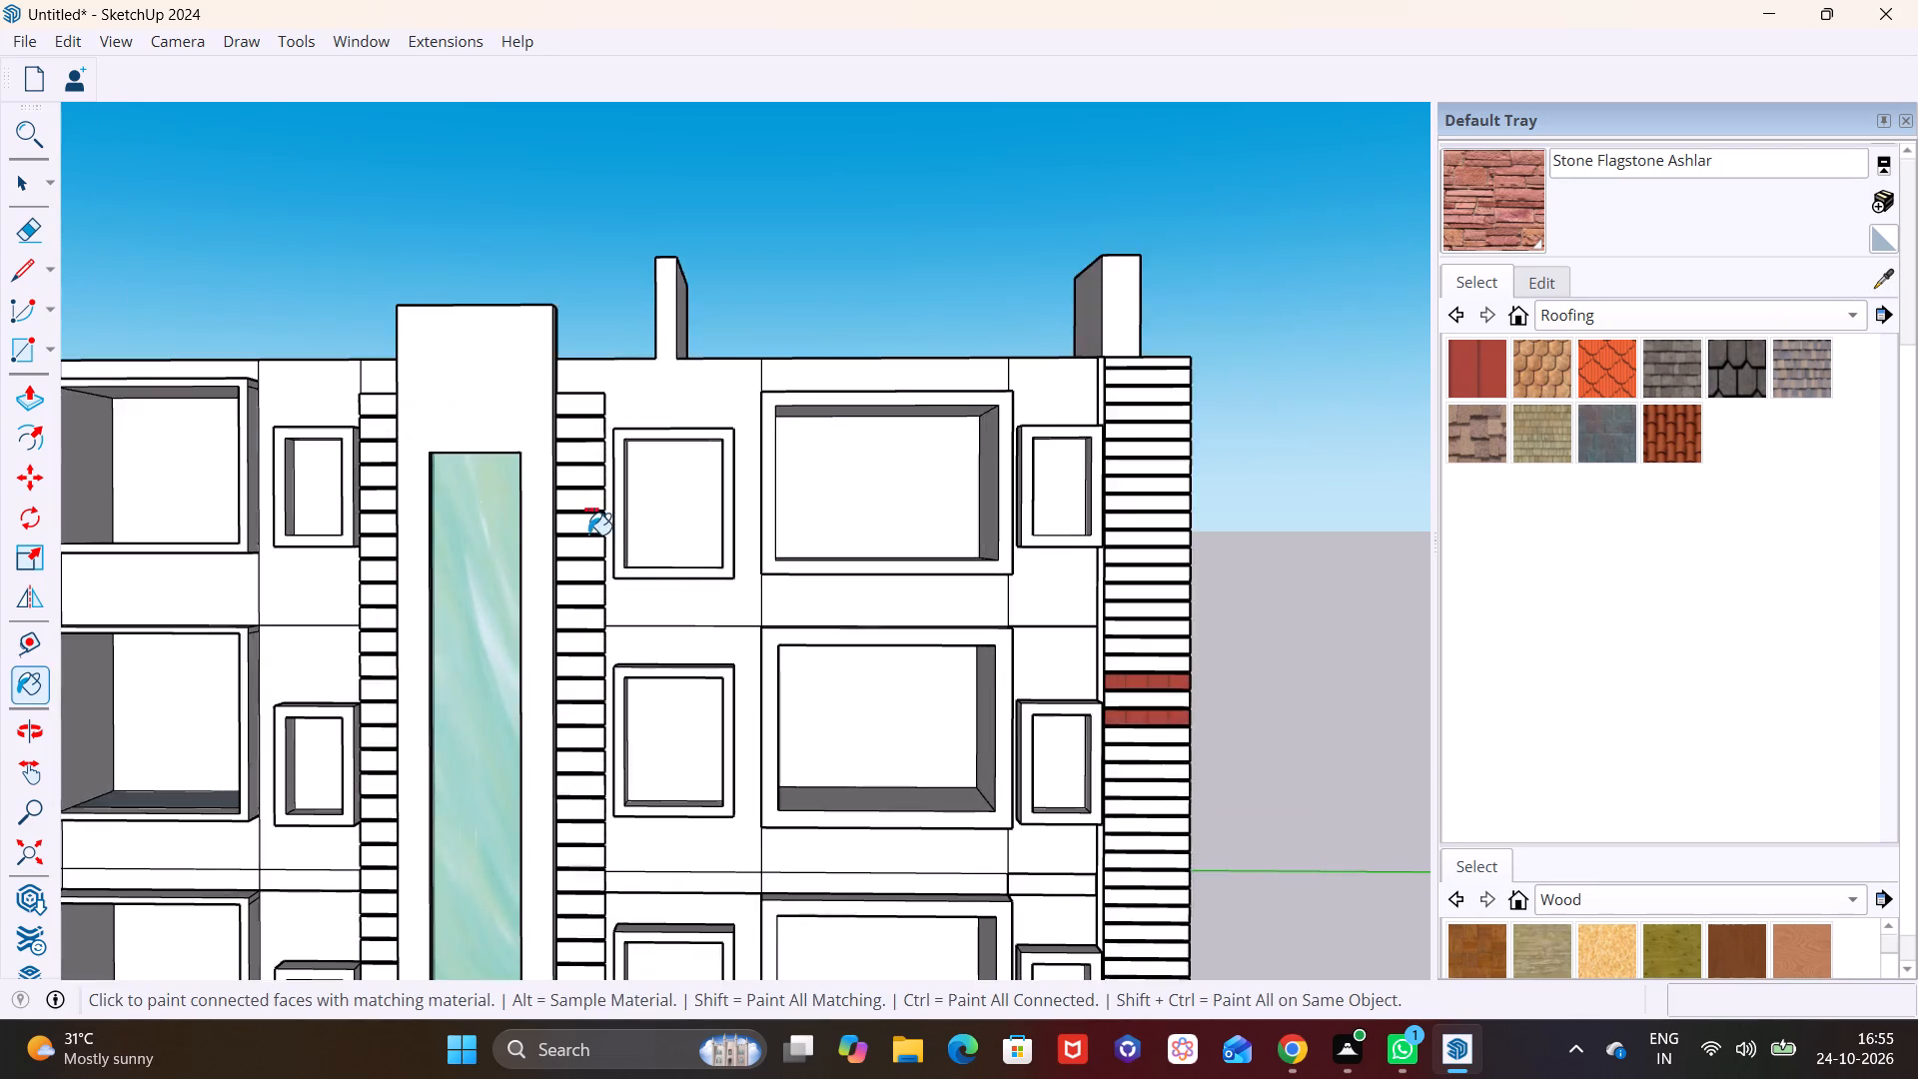
{"action": "scroll", "coordinate": [588, 535], "scroll_direction": "up", "scroll_amount": 2}
{"action": "left_click", "coordinate": [569, 371]}
{"action": "left_click", "coordinate": [574, 411]}
{"action": "left_click", "coordinate": [577, 446]}
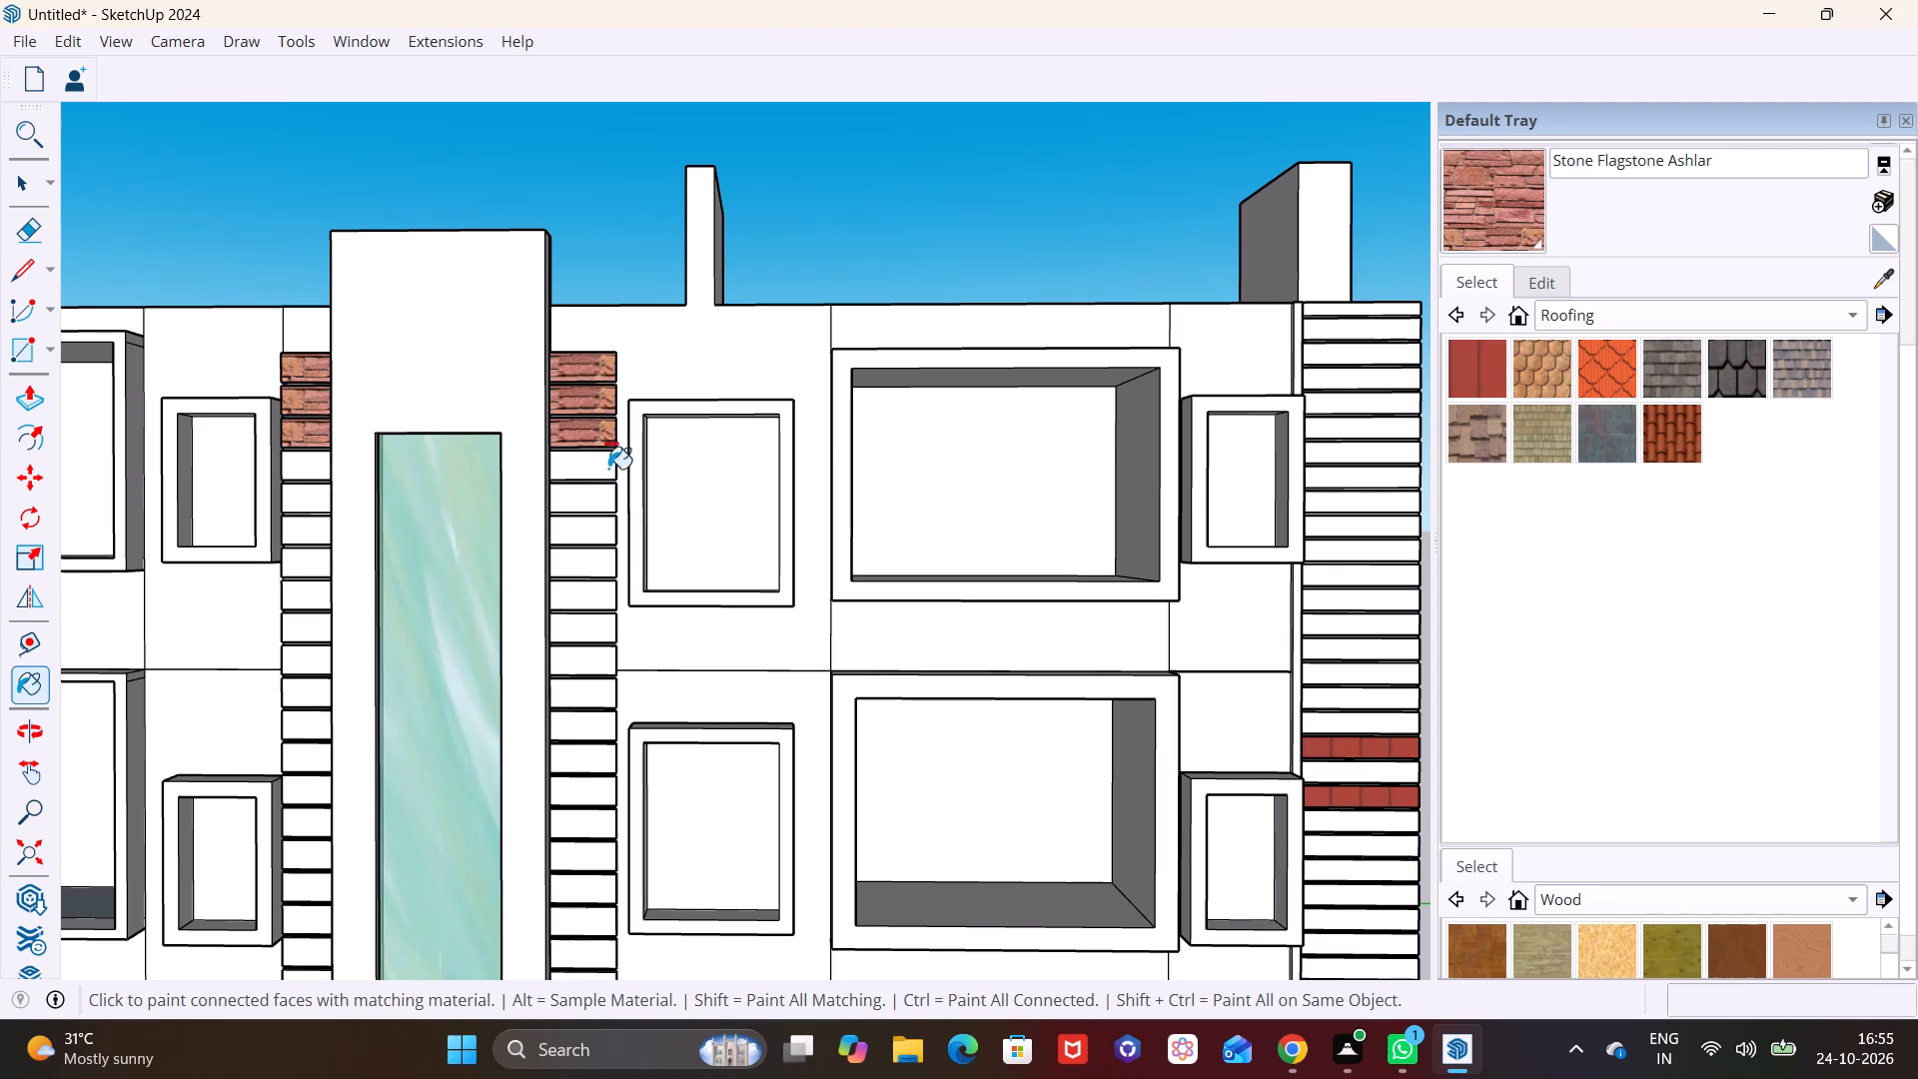
{"action": "left_click", "coordinate": [608, 469]}
{"action": "left_click", "coordinate": [576, 511]}
{"action": "left_click", "coordinate": [579, 529]}
{"action": "left_click", "coordinate": [577, 570]}
{"action": "left_click", "coordinate": [598, 613]}
{"action": "left_click", "coordinate": [597, 632]}
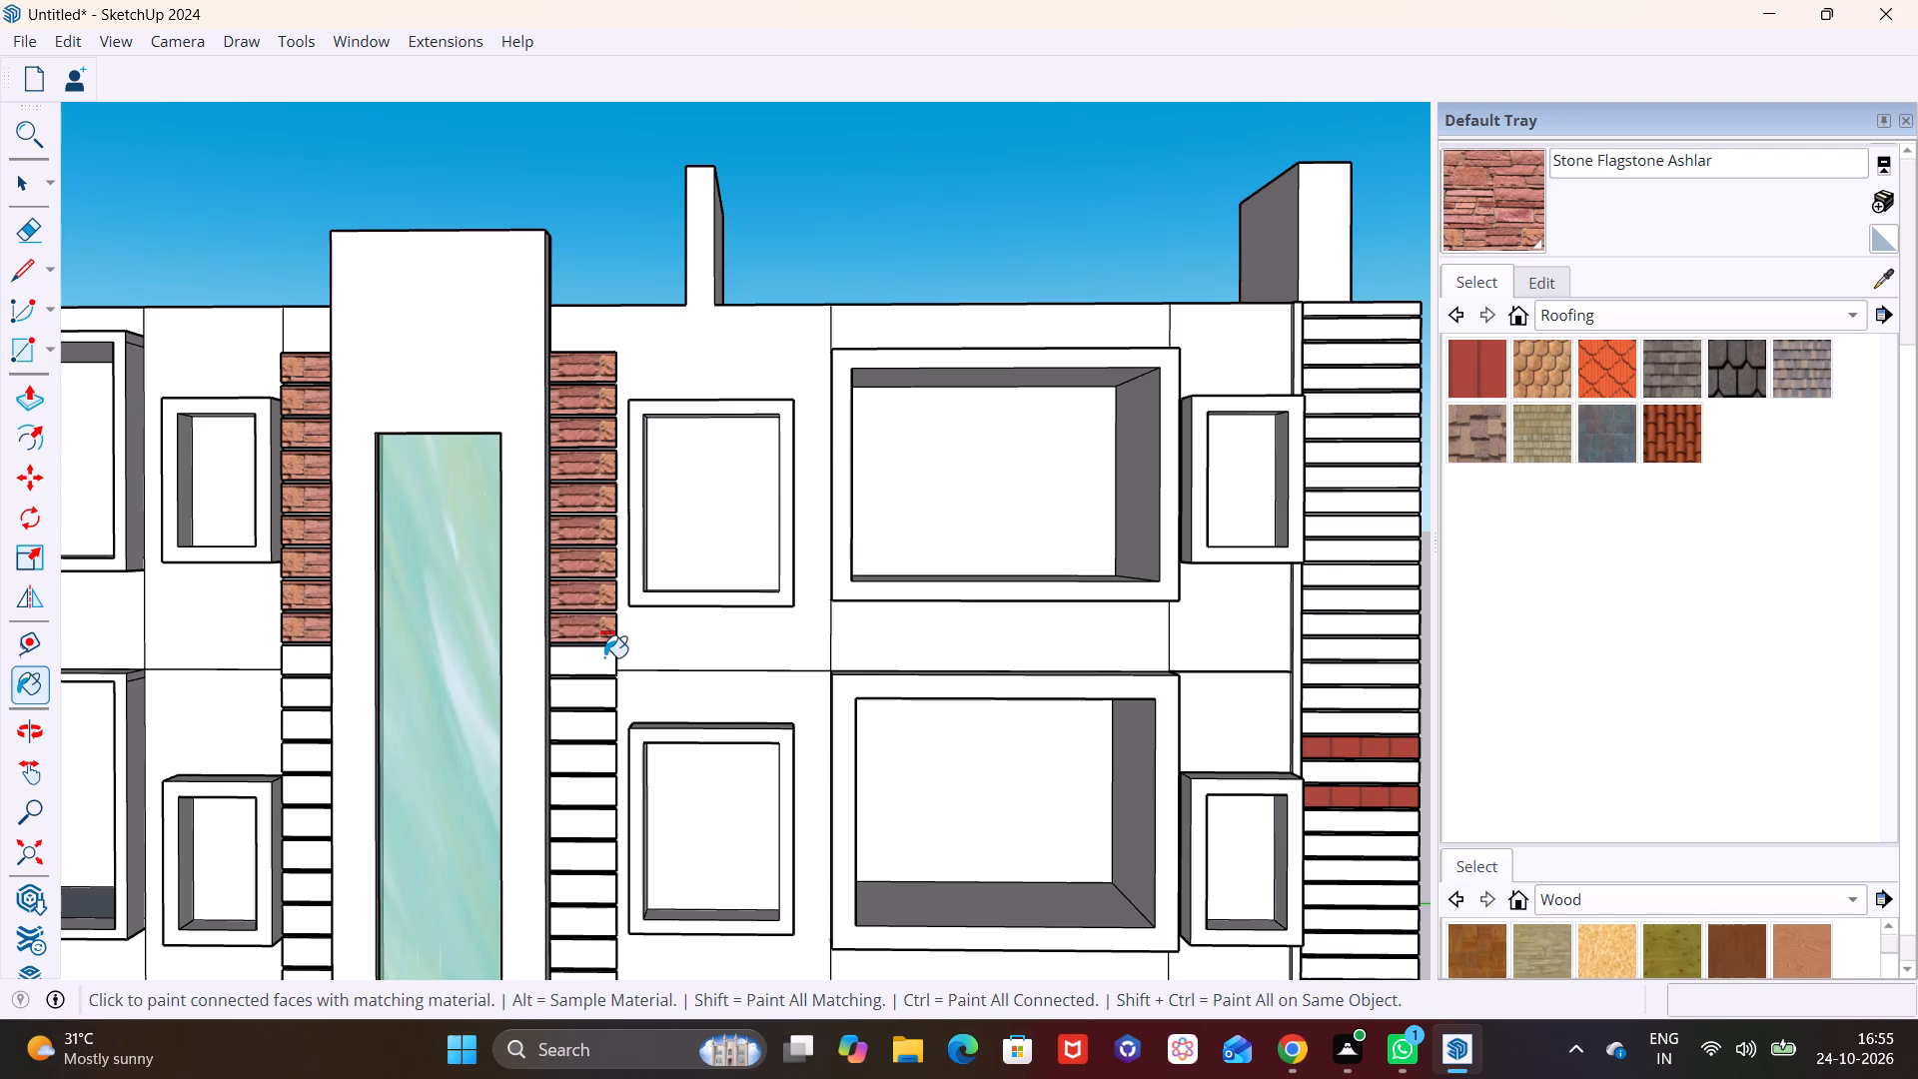
Paint the slats flanking the glass strip with Stone Flagstone Ashlar down through the second storey from the top.
{"action": "left_click", "coordinate": [604, 657]}
{"action": "left_click", "coordinate": [604, 692]}
{"action": "left_click", "coordinate": [593, 734]}
{"action": "left_click", "coordinate": [601, 753]}
{"action": "left_click", "coordinate": [598, 792]}
{"action": "left_click", "coordinate": [586, 820]}
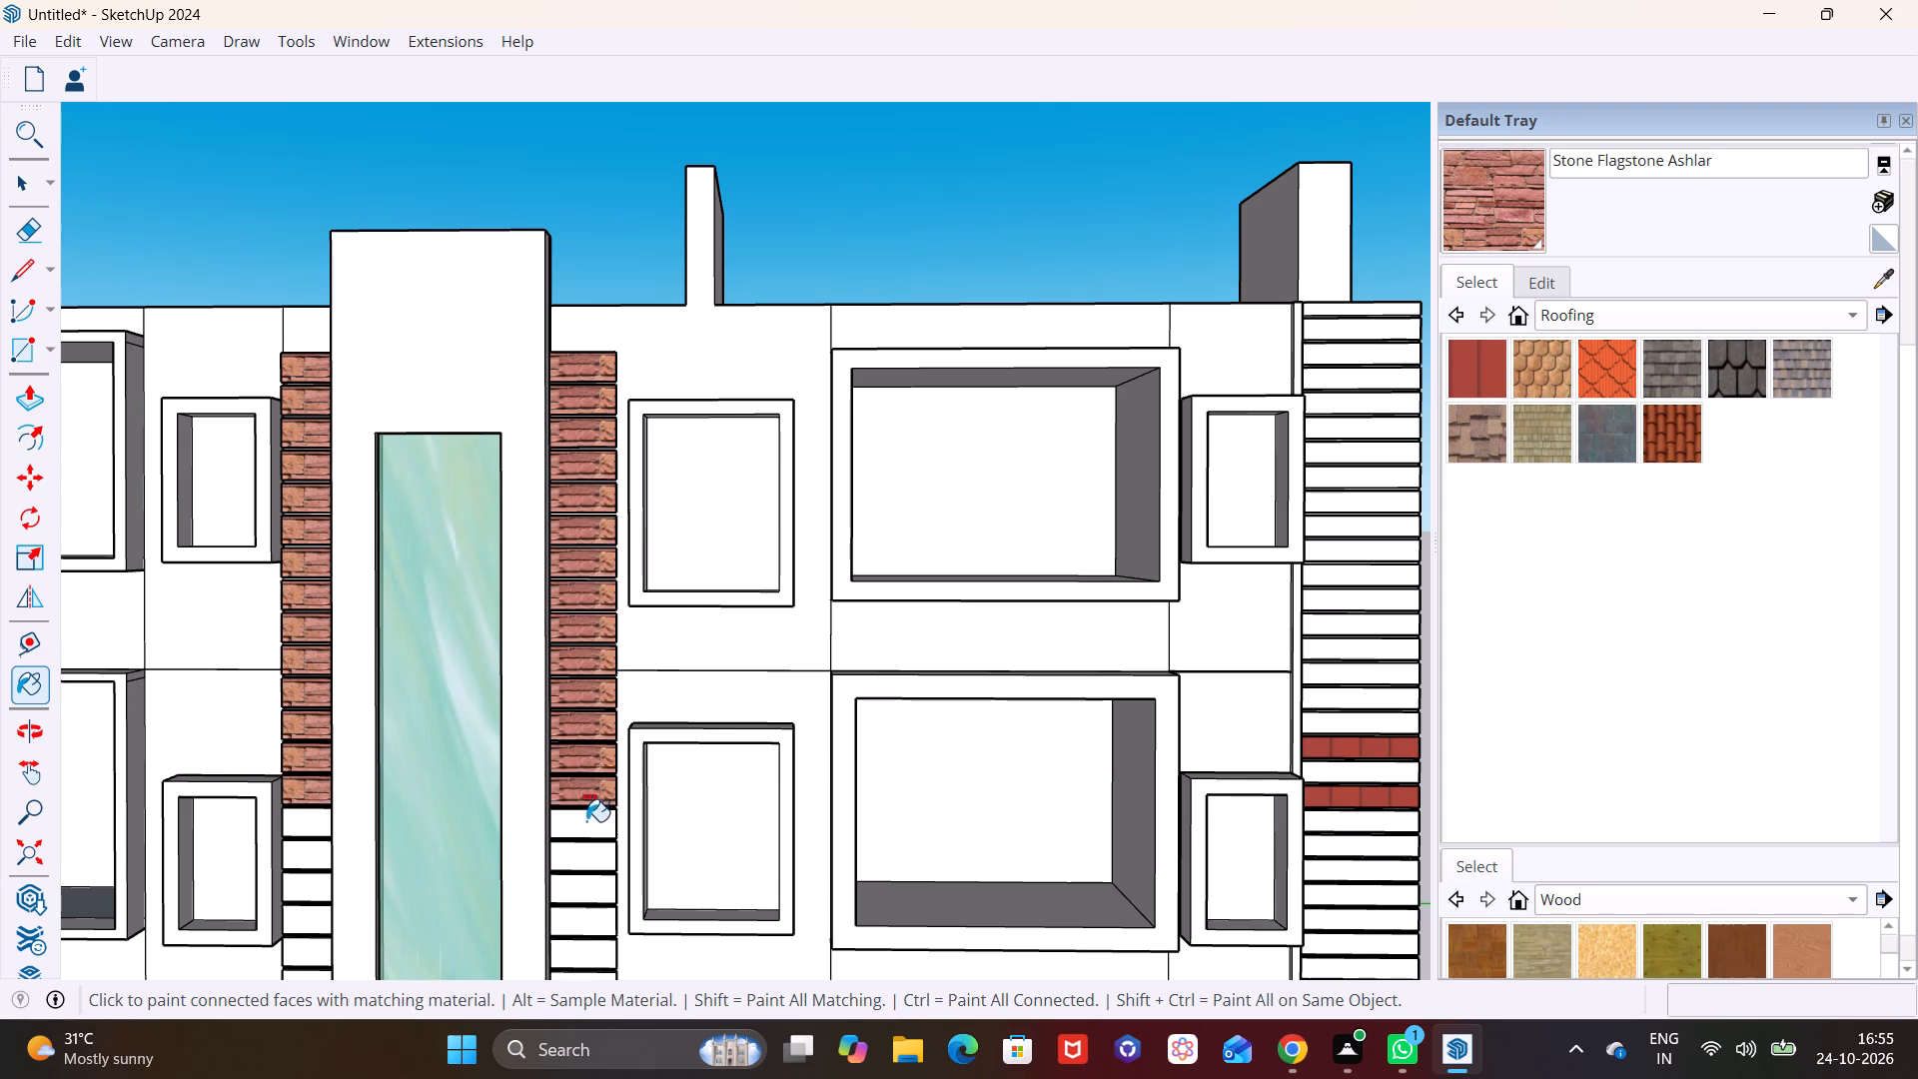
{"action": "left_click", "coordinate": [582, 865]}
{"action": "middle_click_drag", "start_coordinate": [708, 877], "coordinate": [675, 492]}
{"action": "scroll", "coordinate": [675, 511], "scroll_direction": "up", "scroll_amount": 1, "text": "shift"}
{"action": "left_click", "coordinate": [558, 512]}
{"action": "left_click", "coordinate": [544, 549]}
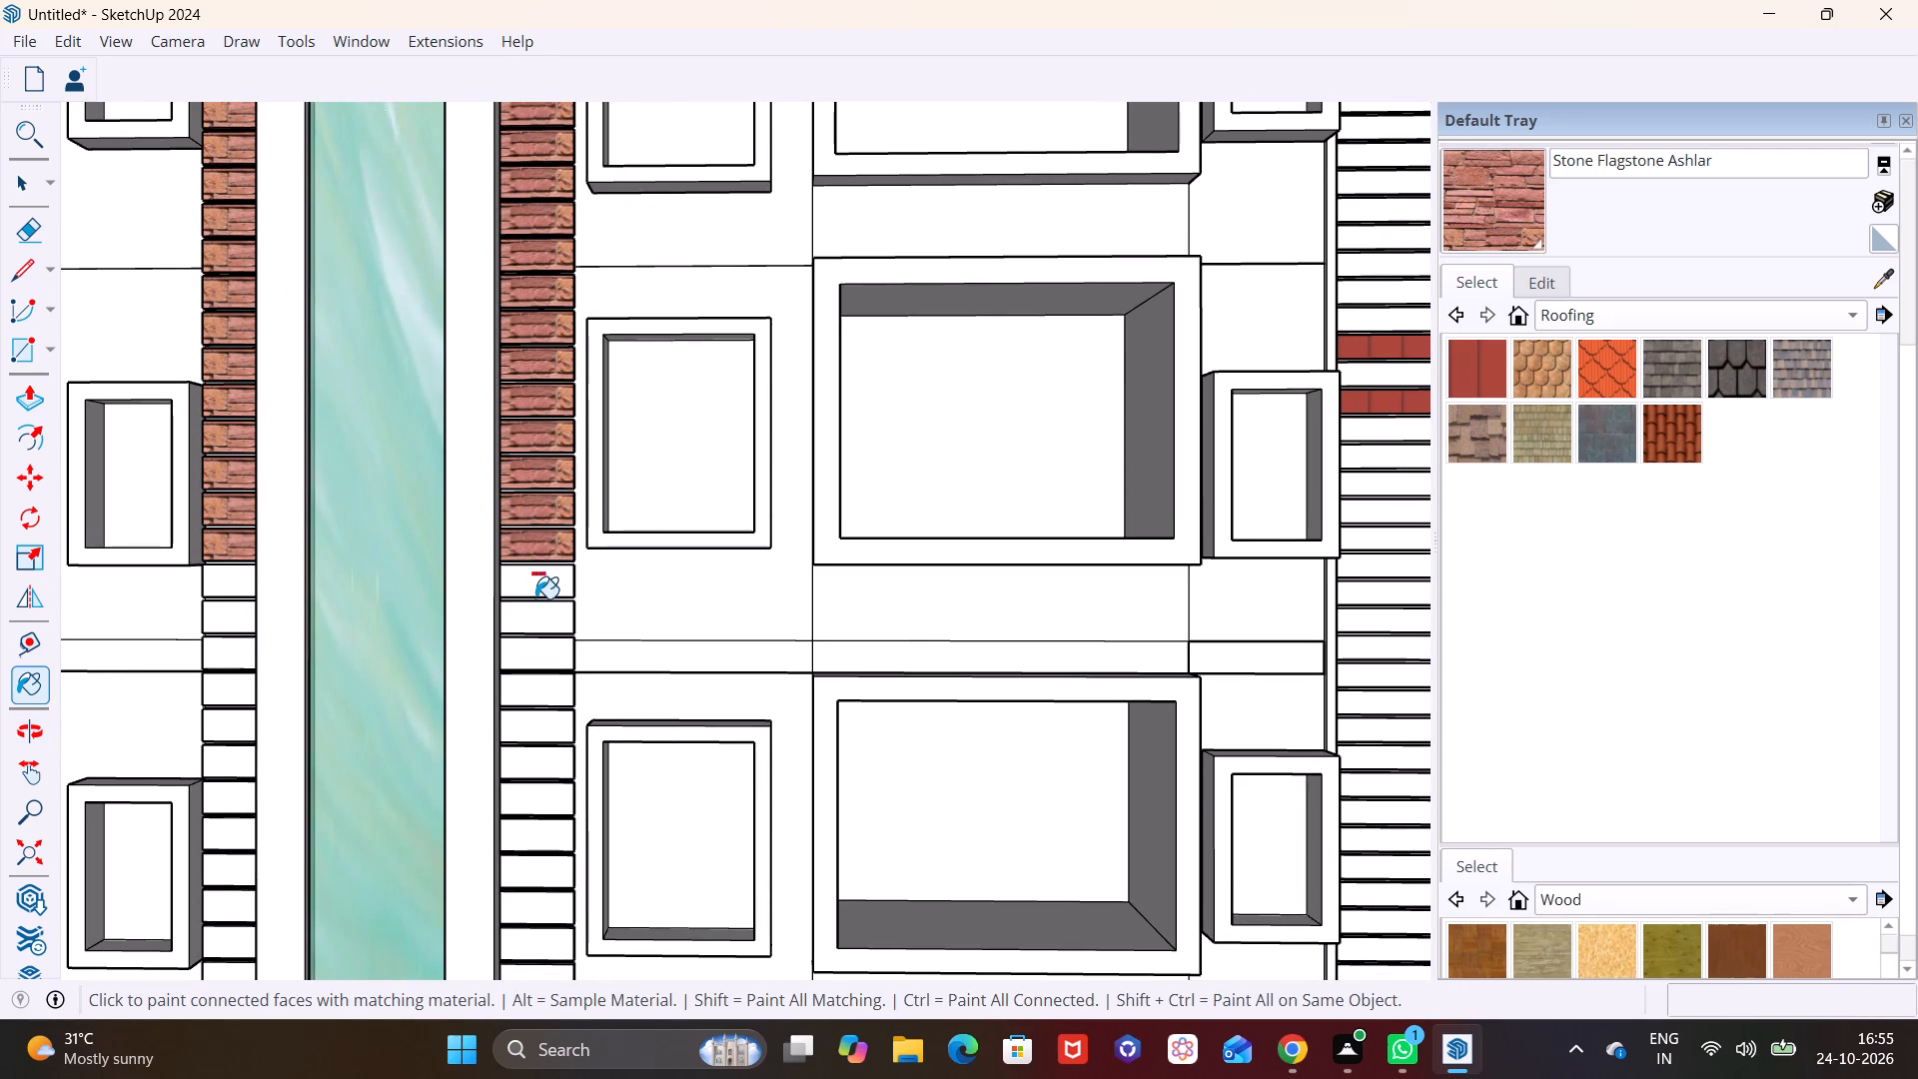
{"action": "left_click", "coordinate": [535, 598]}
{"action": "left_click", "coordinate": [544, 618]}
{"action": "left_click", "coordinate": [531, 655]}
{"action": "left_click", "coordinate": [528, 693]}
Paint the slats flanking the glass strip with Stone Flagstone Ashlar down through the third storey from the top.
{"action": "middle_click_drag", "start_coordinate": [582, 736], "coordinate": [677, 365], "text": "shift"}
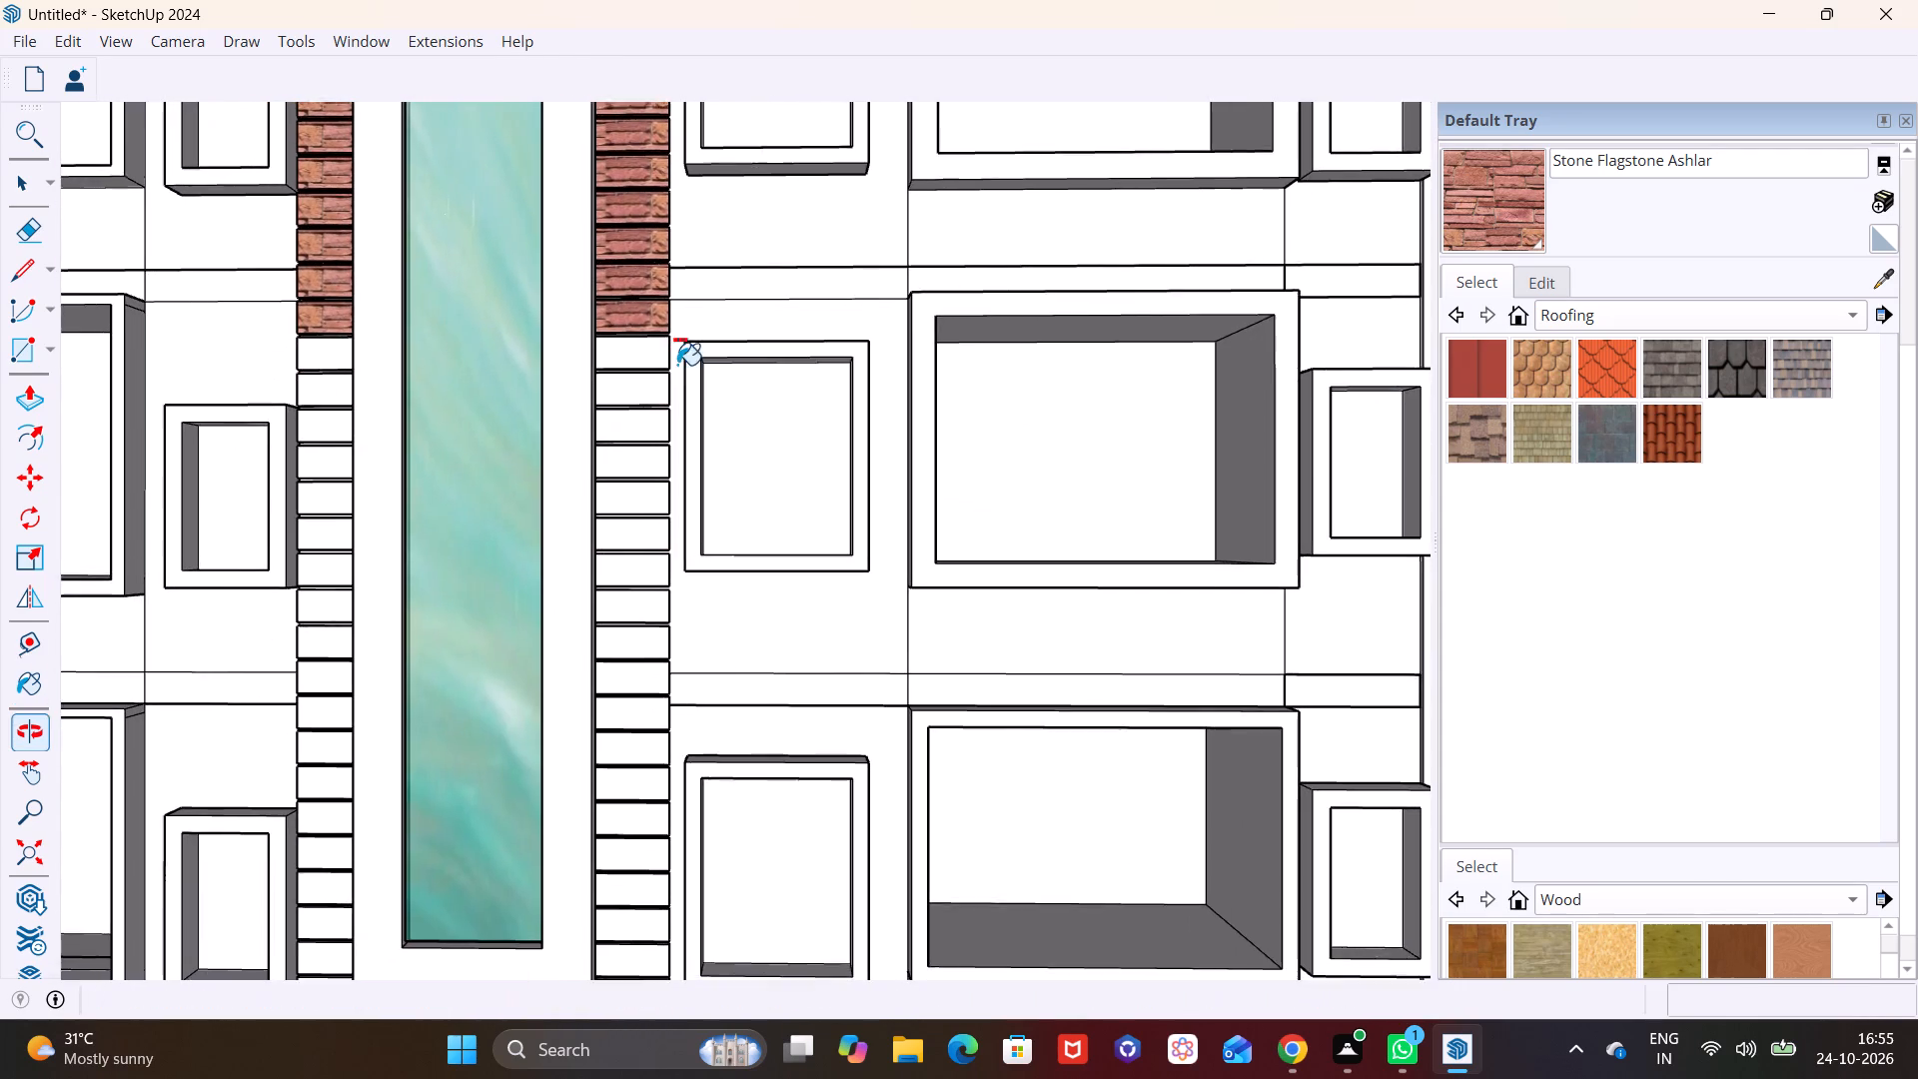
{"action": "left_click", "coordinate": [651, 358]}
{"action": "left_click", "coordinate": [634, 396]}
{"action": "left_click", "coordinate": [635, 470]}
{"action": "left_click", "coordinate": [646, 433]}
{"action": "left_click", "coordinate": [638, 501]}
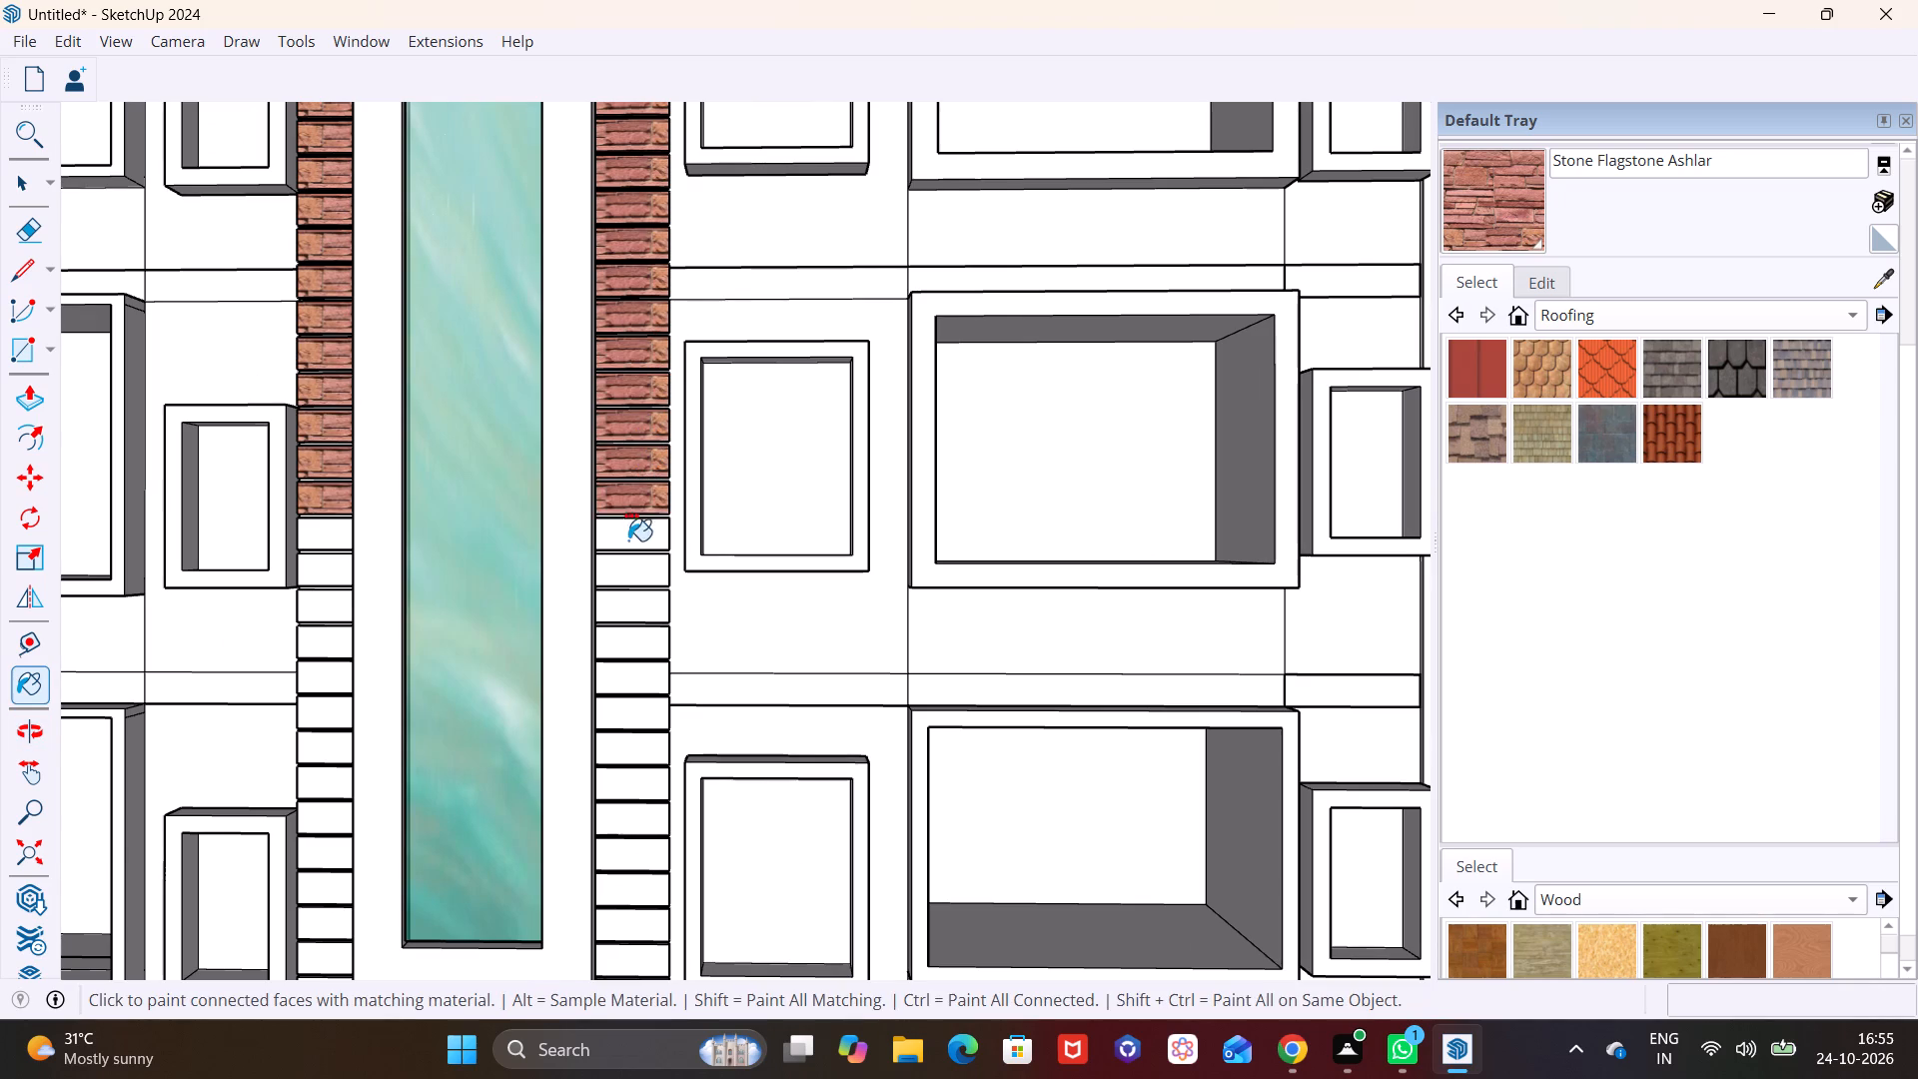
{"action": "left_click", "coordinate": [628, 542]}
{"action": "left_click", "coordinate": [636, 586]}
{"action": "middle_click_drag", "start_coordinate": [690, 654], "coordinate": [673, 365], "text": "shift"}
{"action": "scroll", "coordinate": [678, 641], "scroll_direction": "up", "scroll_amount": 1, "text": "shift"}
{"action": "left_click", "coordinate": [643, 313]}
{"action": "left_click", "coordinate": [614, 349]}
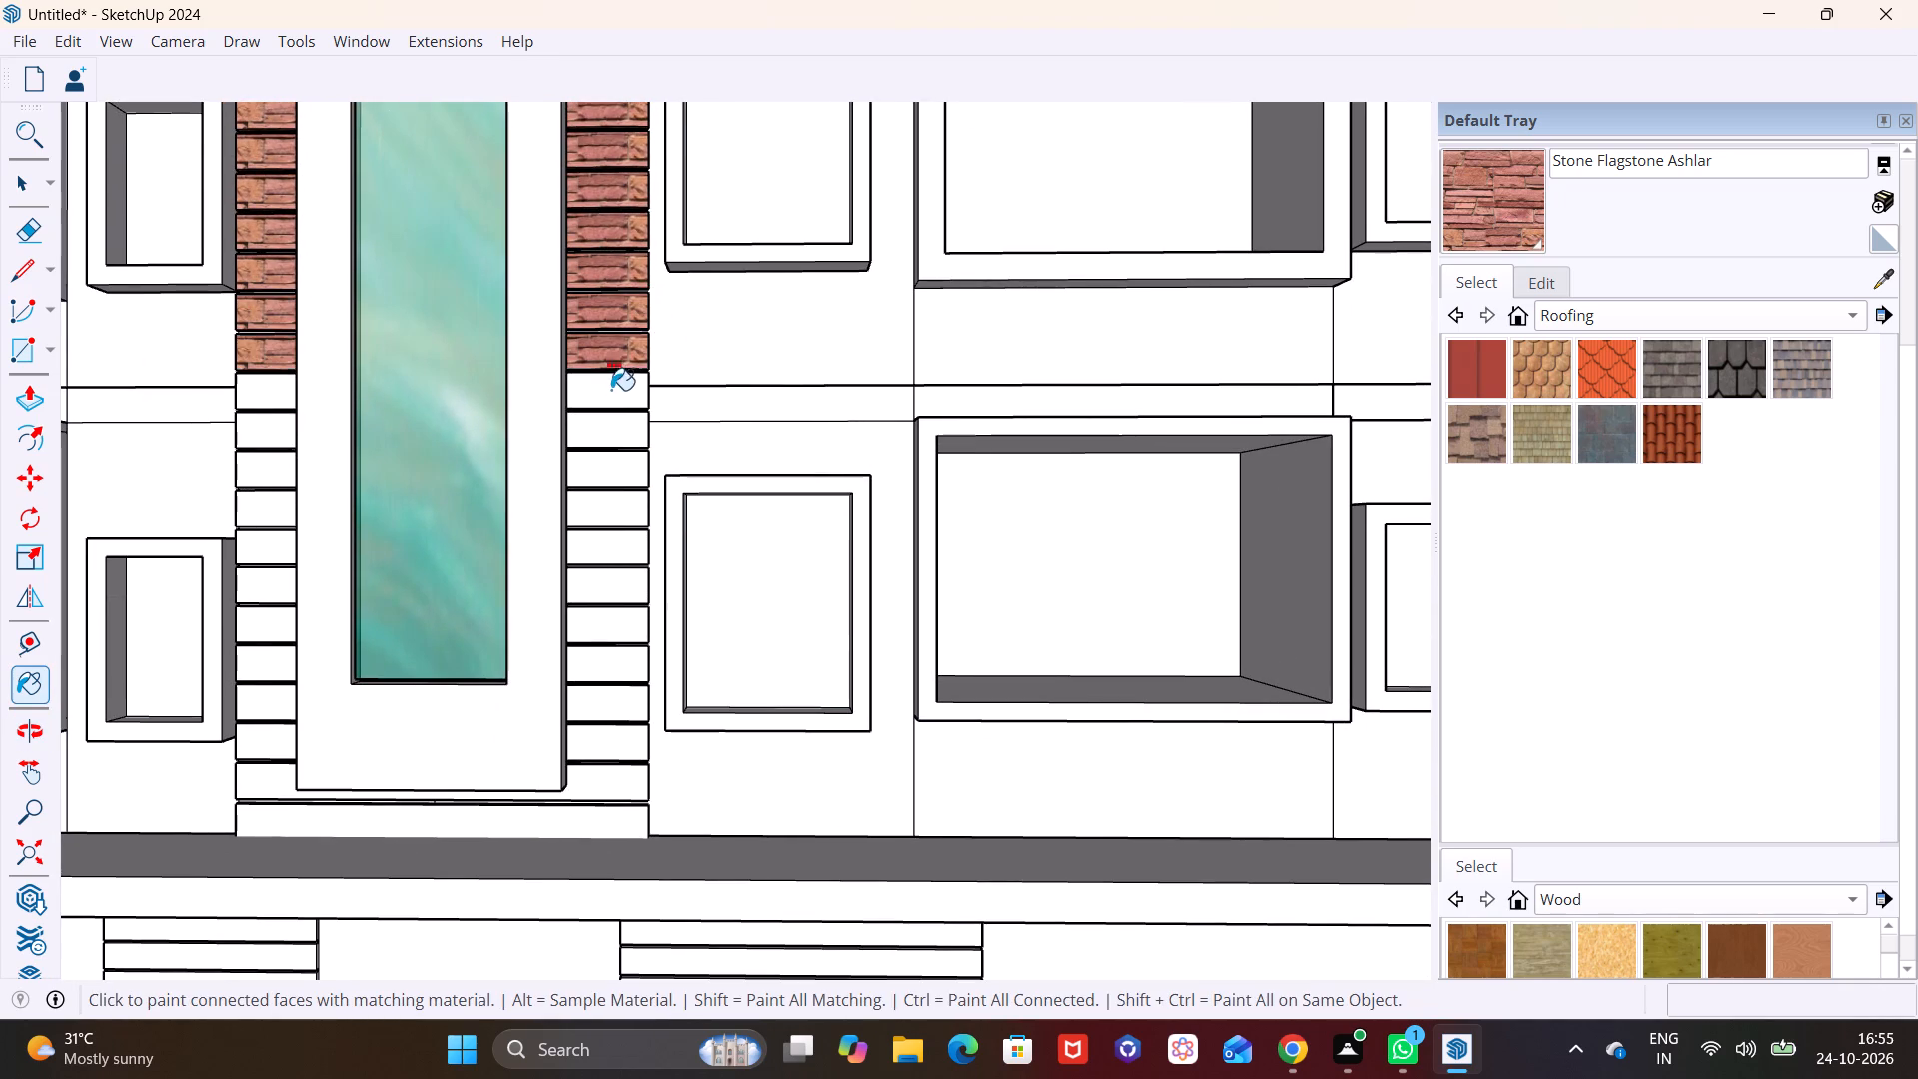
{"action": "left_click_drag", "start_coordinate": [617, 391], "coordinate": [622, 381]}
Paint the remaining slats flanking the glass strip and the base strip above the canopy with Stone Flagstone Ashlar.
{"action": "left_click", "coordinate": [602, 438]}
{"action": "left_click", "coordinate": [609, 481]}
{"action": "left_click", "coordinate": [607, 511]}
{"action": "middle_click_drag", "start_coordinate": [632, 559], "coordinate": [650, 336], "text": "shift"}
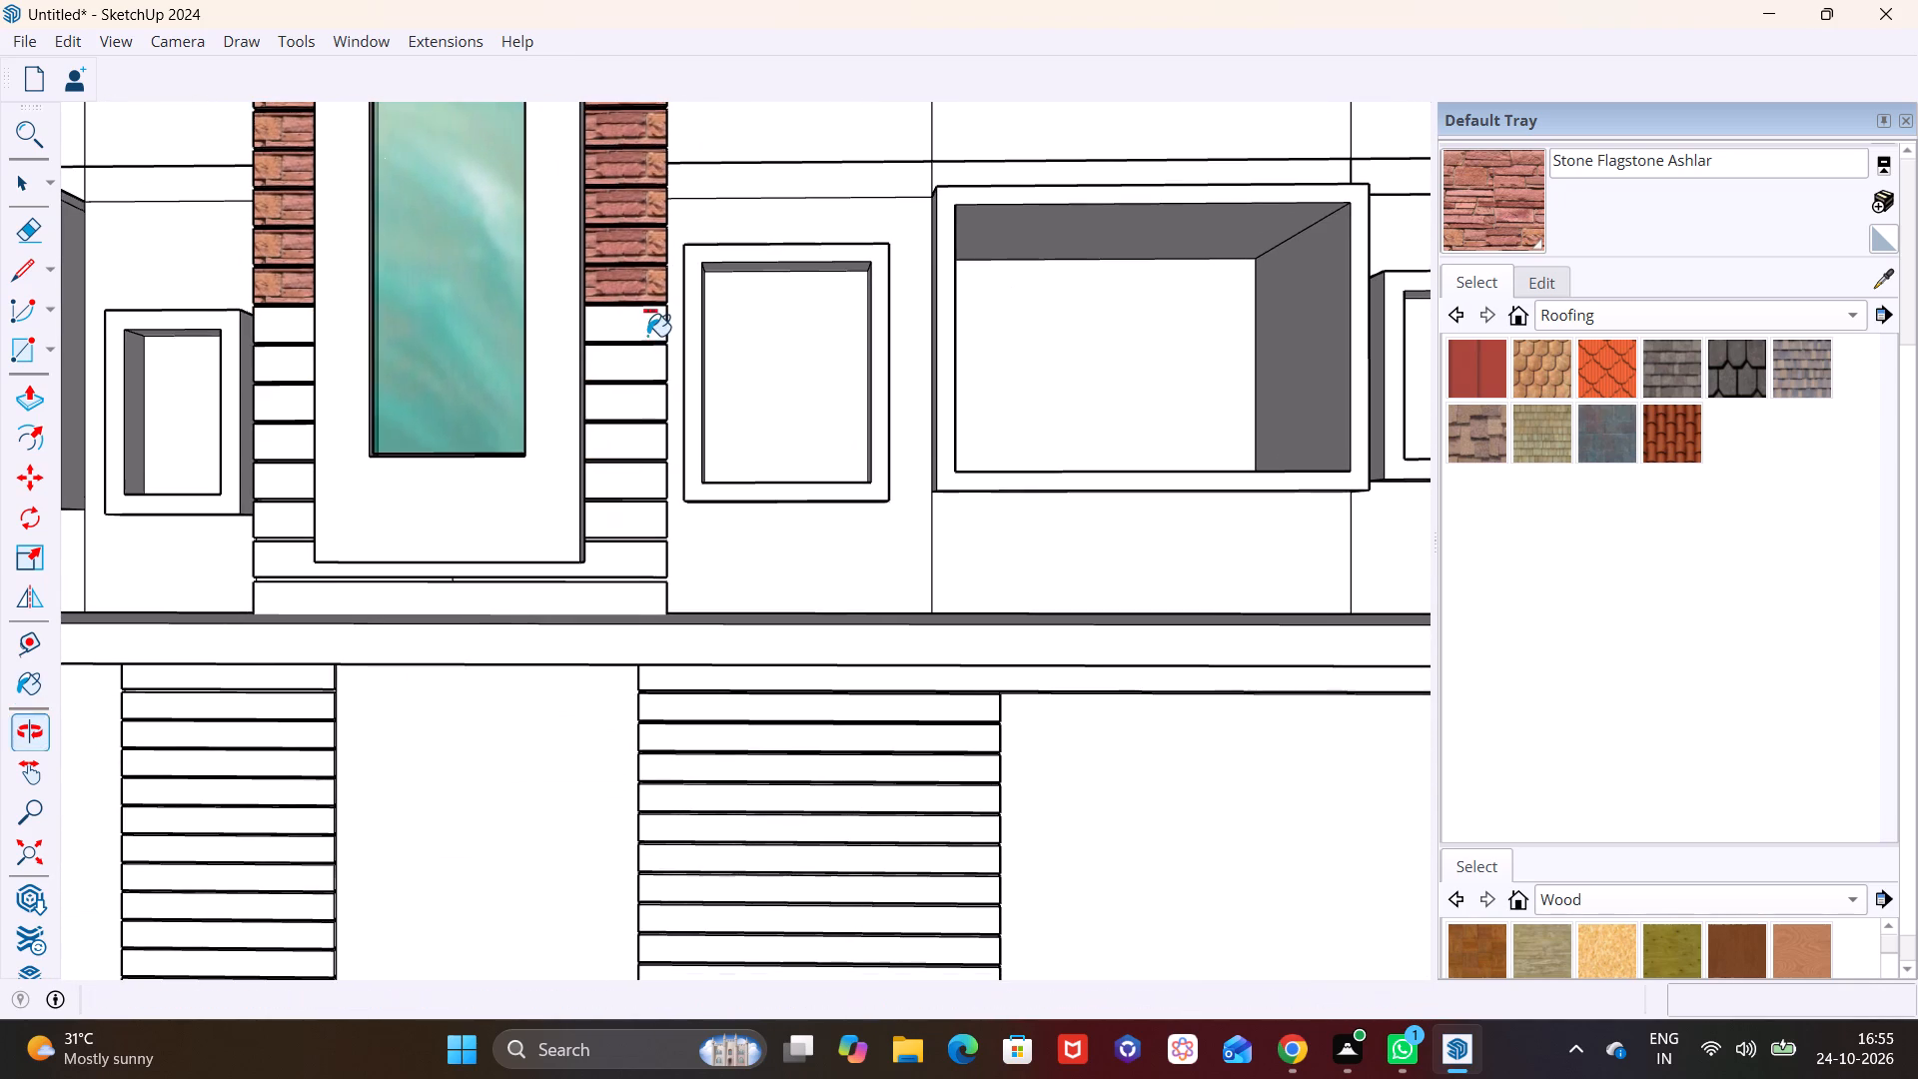
{"action": "left_click", "coordinate": [637, 336]}
{"action": "left_click", "coordinate": [630, 356]}
{"action": "left_click", "coordinate": [633, 400]}
{"action": "left_click", "coordinate": [636, 442]}
{"action": "left_click", "coordinate": [634, 472]}
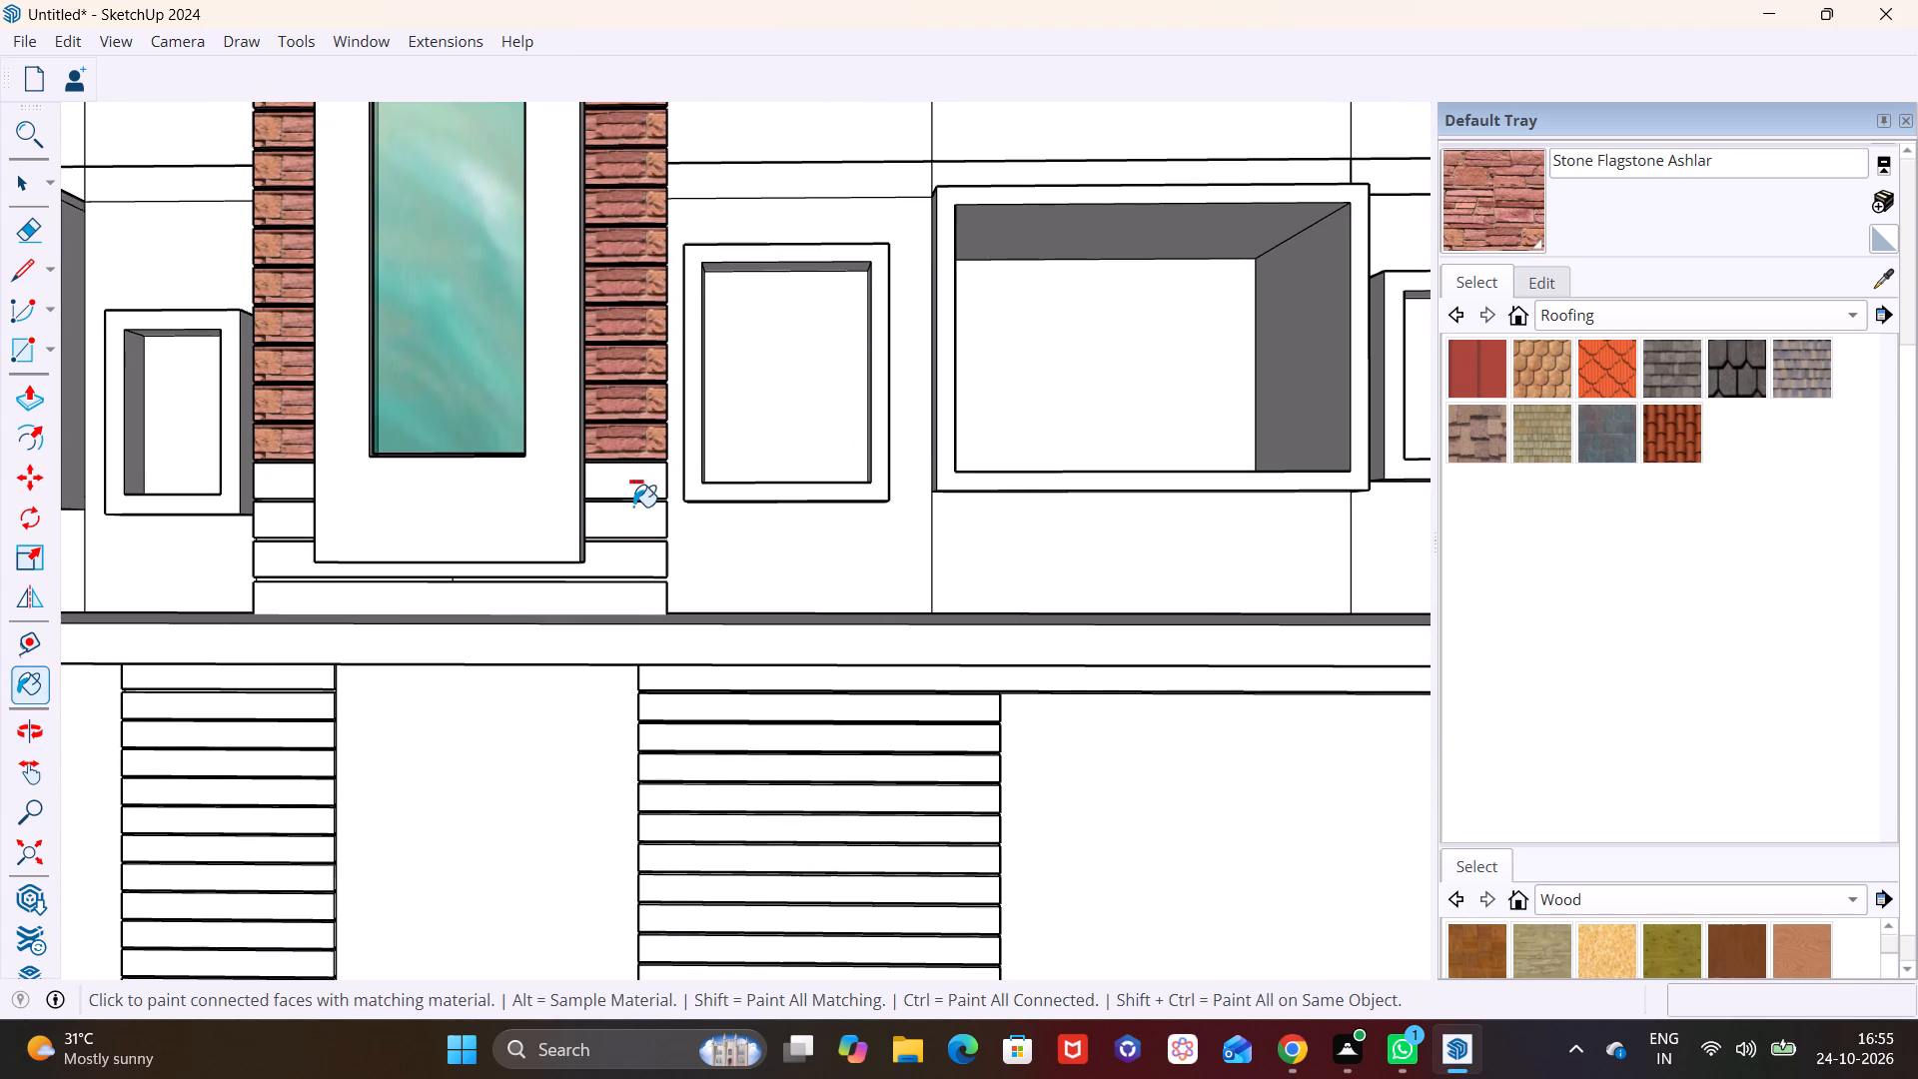
{"action": "left_click", "coordinate": [632, 510]}
{"action": "left_click", "coordinate": [635, 555]}
{"action": "left_click", "coordinate": [629, 595]}
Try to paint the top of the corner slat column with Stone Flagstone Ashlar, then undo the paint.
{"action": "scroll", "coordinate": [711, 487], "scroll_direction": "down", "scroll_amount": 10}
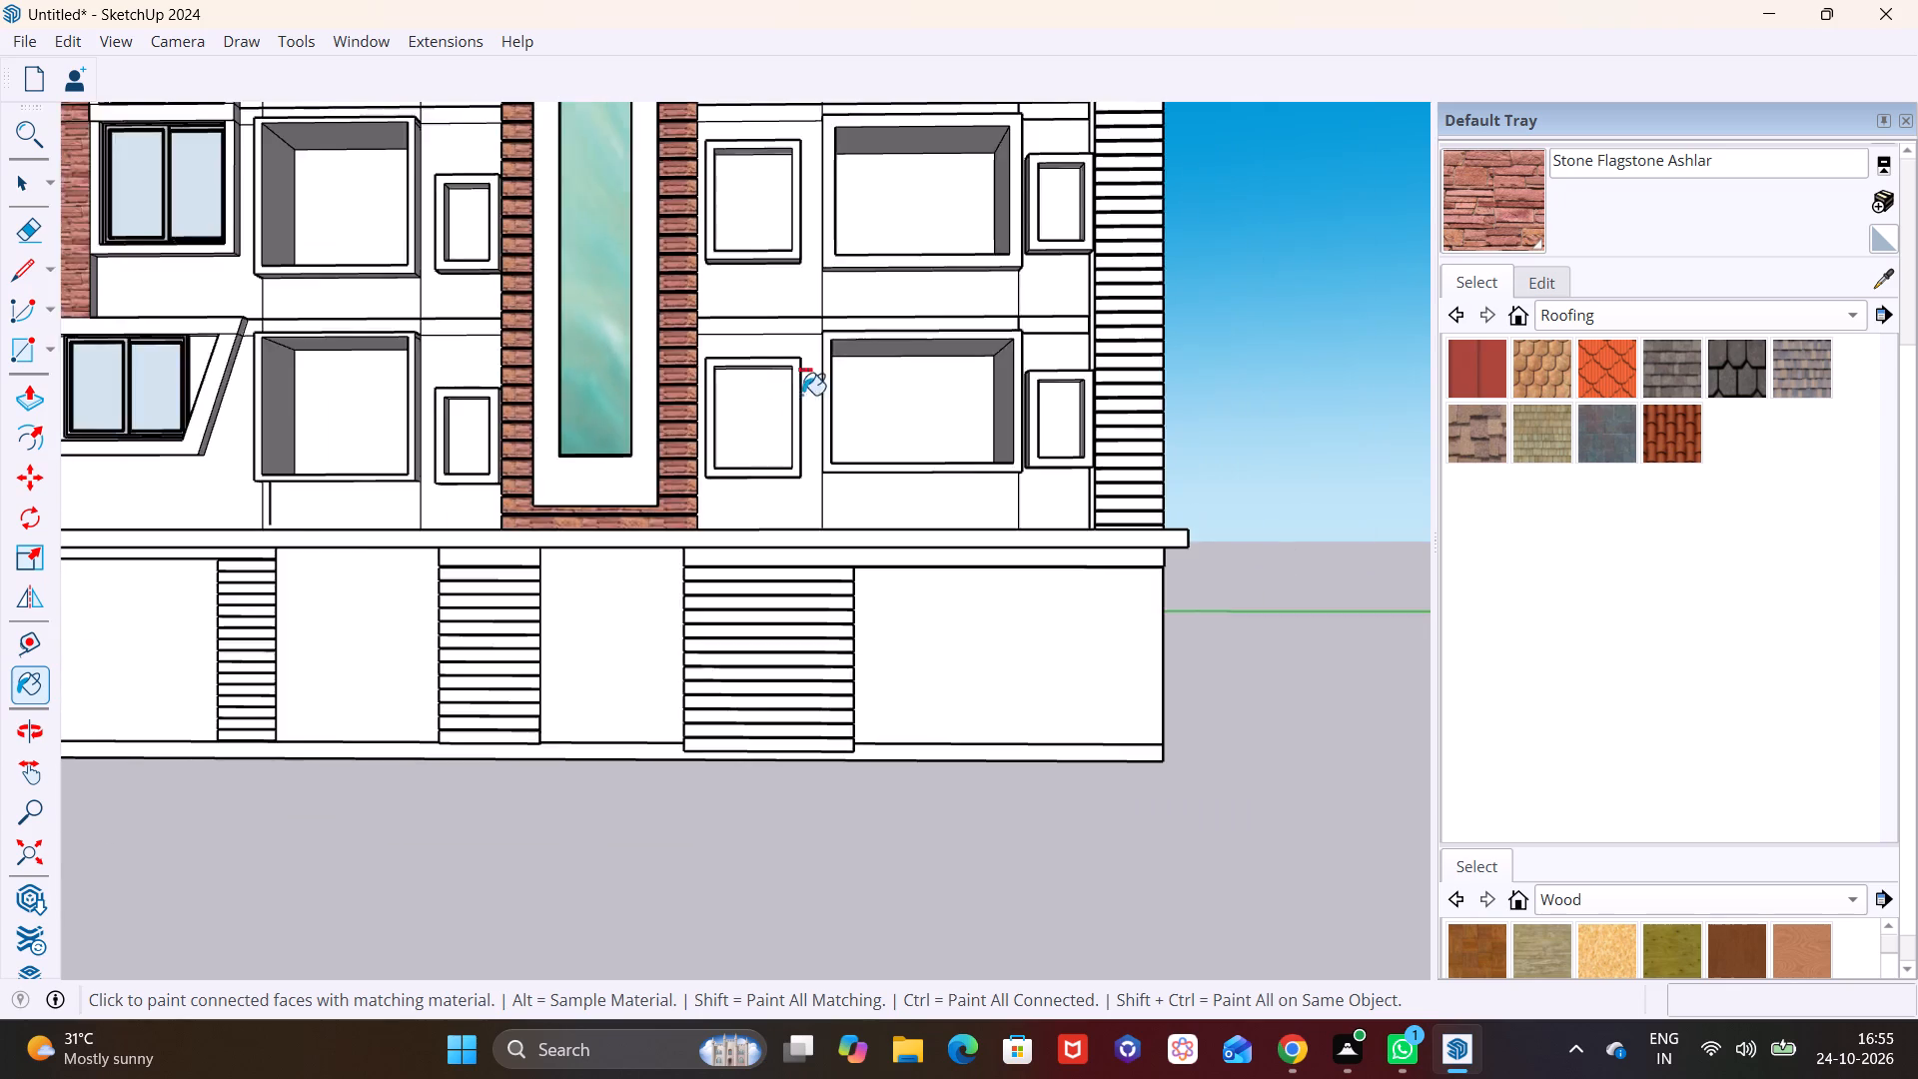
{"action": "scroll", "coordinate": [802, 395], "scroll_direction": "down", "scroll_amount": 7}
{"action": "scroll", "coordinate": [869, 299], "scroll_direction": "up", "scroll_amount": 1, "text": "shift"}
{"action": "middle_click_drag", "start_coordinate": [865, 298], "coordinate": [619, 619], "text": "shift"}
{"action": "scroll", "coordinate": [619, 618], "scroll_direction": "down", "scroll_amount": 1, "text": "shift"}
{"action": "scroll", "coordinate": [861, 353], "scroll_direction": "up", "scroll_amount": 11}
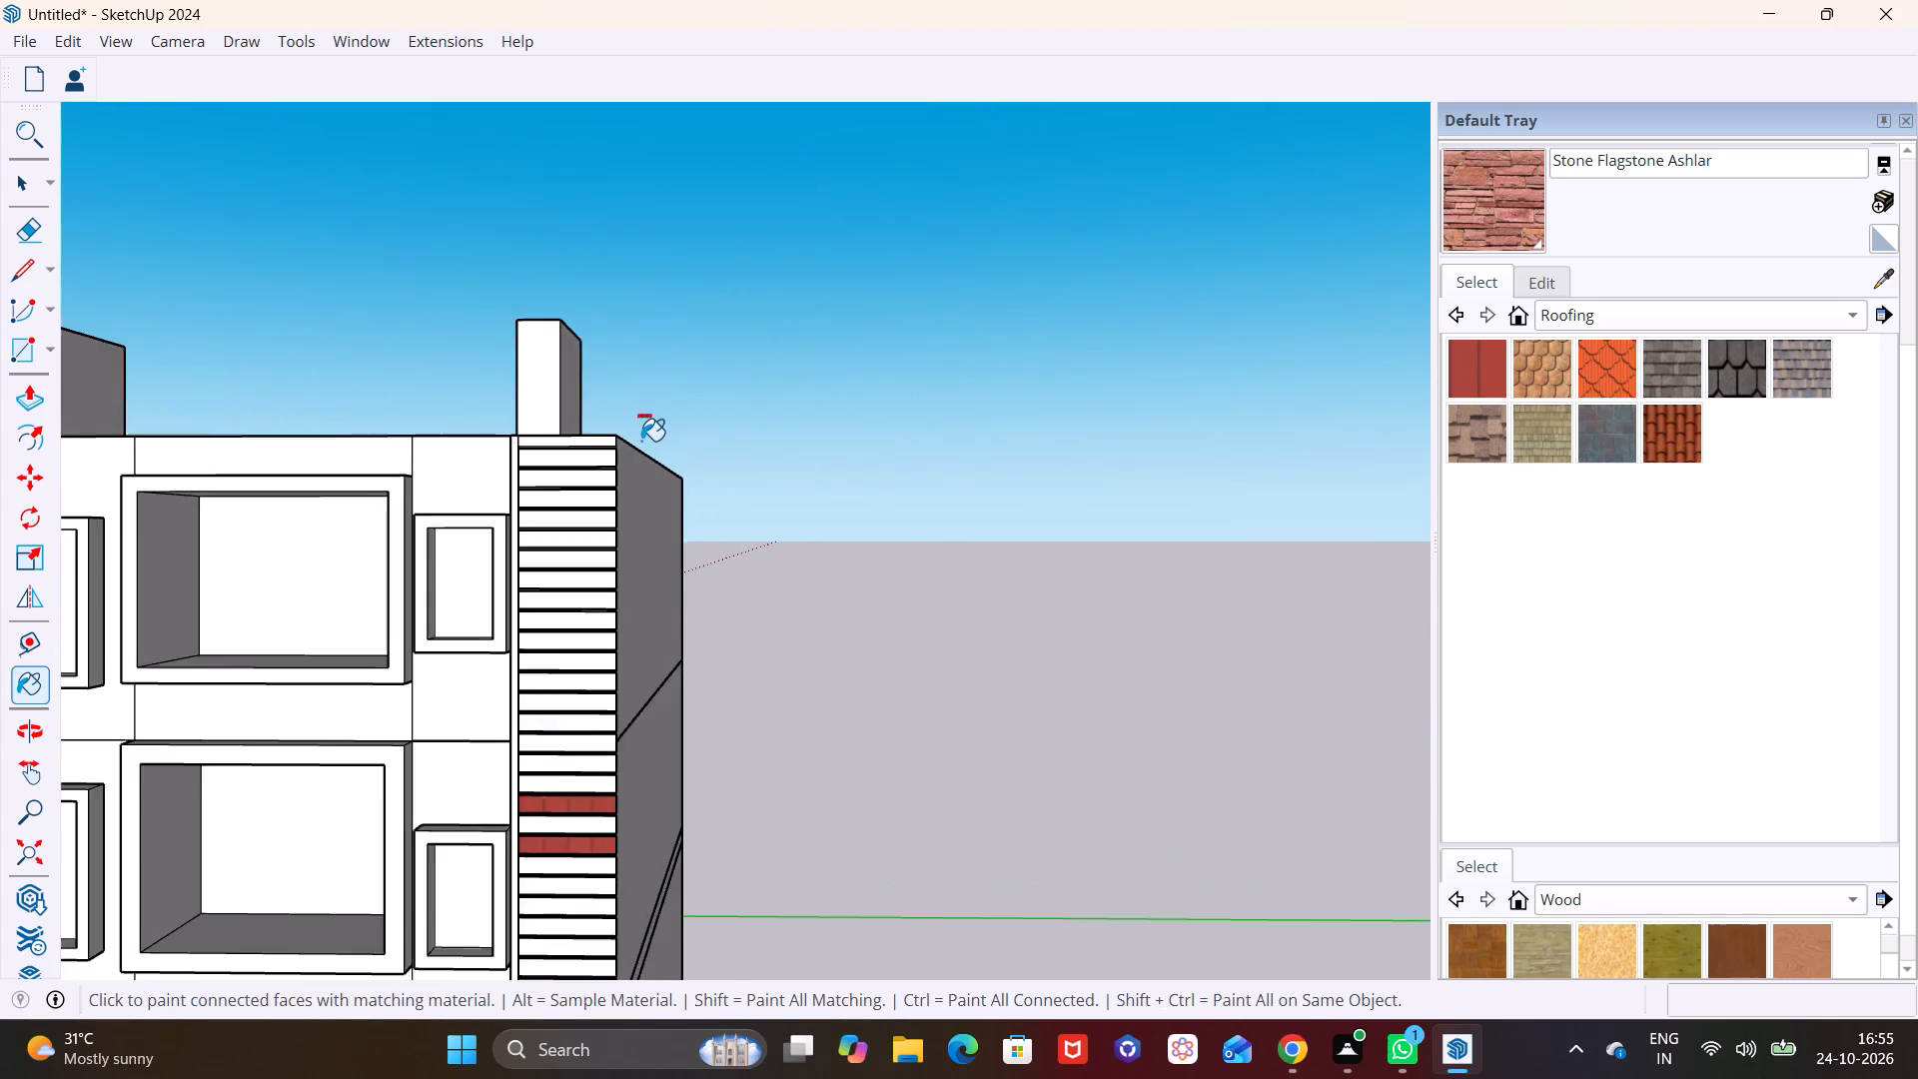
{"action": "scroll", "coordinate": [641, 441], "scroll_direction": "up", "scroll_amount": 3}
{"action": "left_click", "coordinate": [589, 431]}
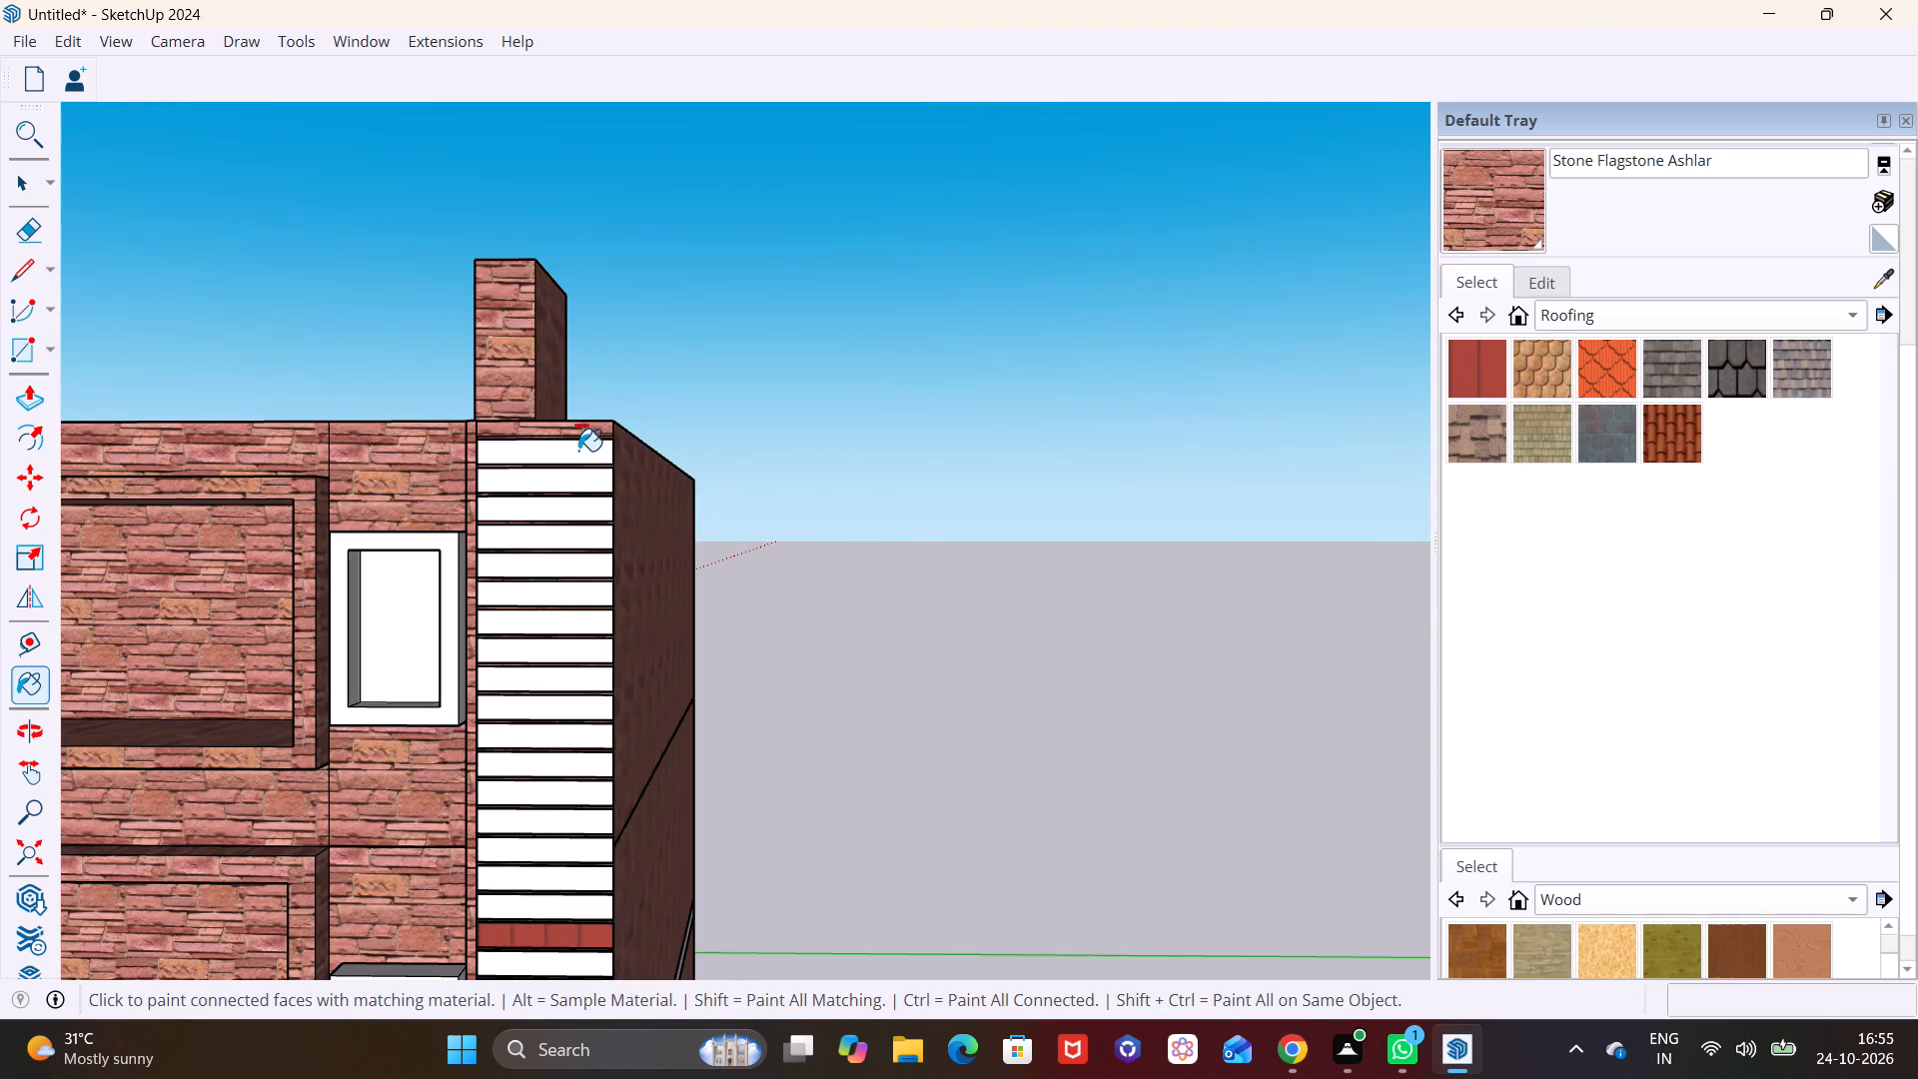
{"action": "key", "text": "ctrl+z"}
Paint the topmost slats of the corner column with Stone Flagstone Ashlar, undoing any paint that lands on the walls.
{"action": "scroll", "coordinate": [576, 454], "scroll_direction": "up", "scroll_amount": 4}
{"action": "left_click", "coordinate": [581, 454]}
{"action": "left_click", "coordinate": [568, 491]}
{"action": "middle_click_drag", "start_coordinate": [560, 522], "coordinate": [599, 323], "text": "shift"}
{"action": "left_click", "coordinate": [583, 353]}
{"action": "left_click", "coordinate": [596, 382]}
{"action": "left_click", "coordinate": [600, 447]}
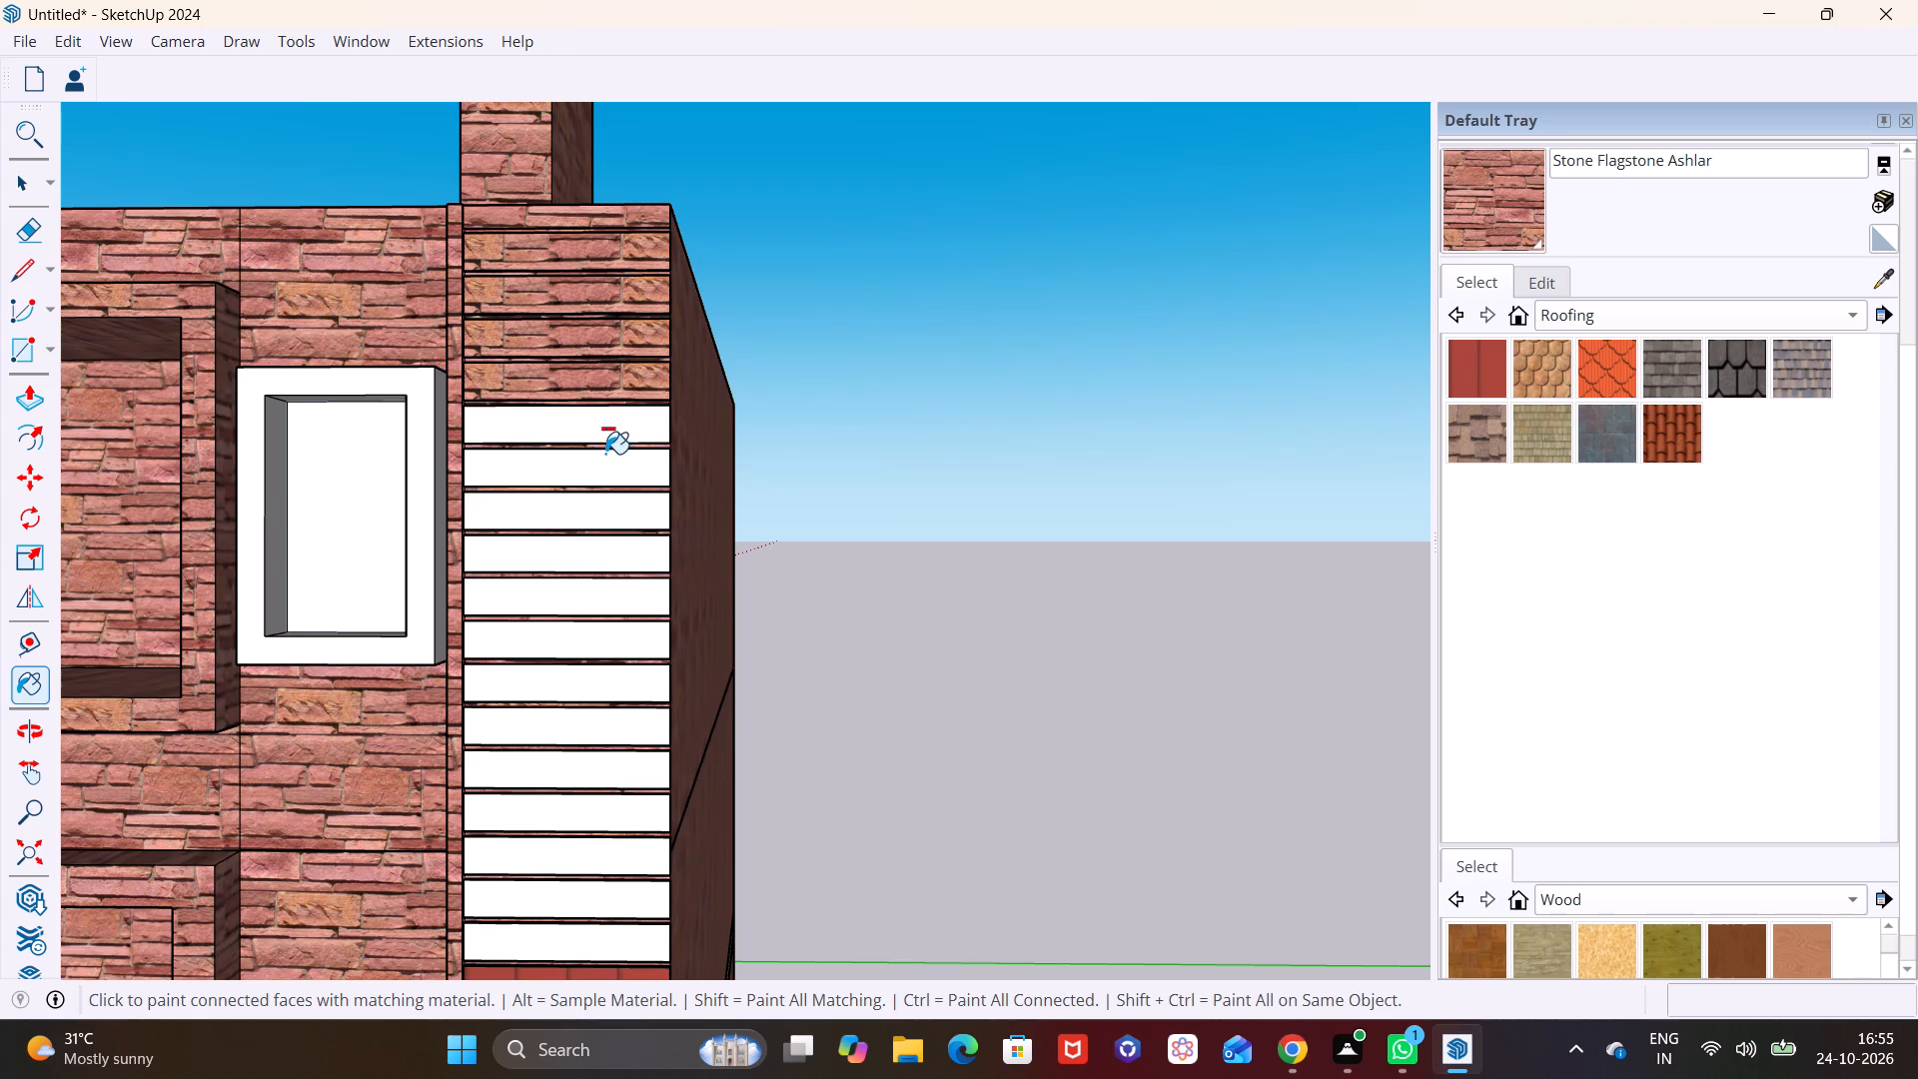
{"action": "key", "text": "ctrl+z"}
{"action": "left_click", "coordinate": [615, 437]}
{"action": "left_click", "coordinate": [608, 455]}
{"action": "left_click", "coordinate": [600, 520]}
{"action": "left_click", "coordinate": [589, 570]}
Paint the corner column's slats with Stone Flagstone Ashlar down to the first floor line below the roof.
{"action": "middle_click_drag", "start_coordinate": [620, 572], "coordinate": [669, 357], "text": "shift"}
{"action": "scroll", "coordinate": [661, 415], "scroll_direction": "up", "scroll_amount": 1, "text": "shift"}
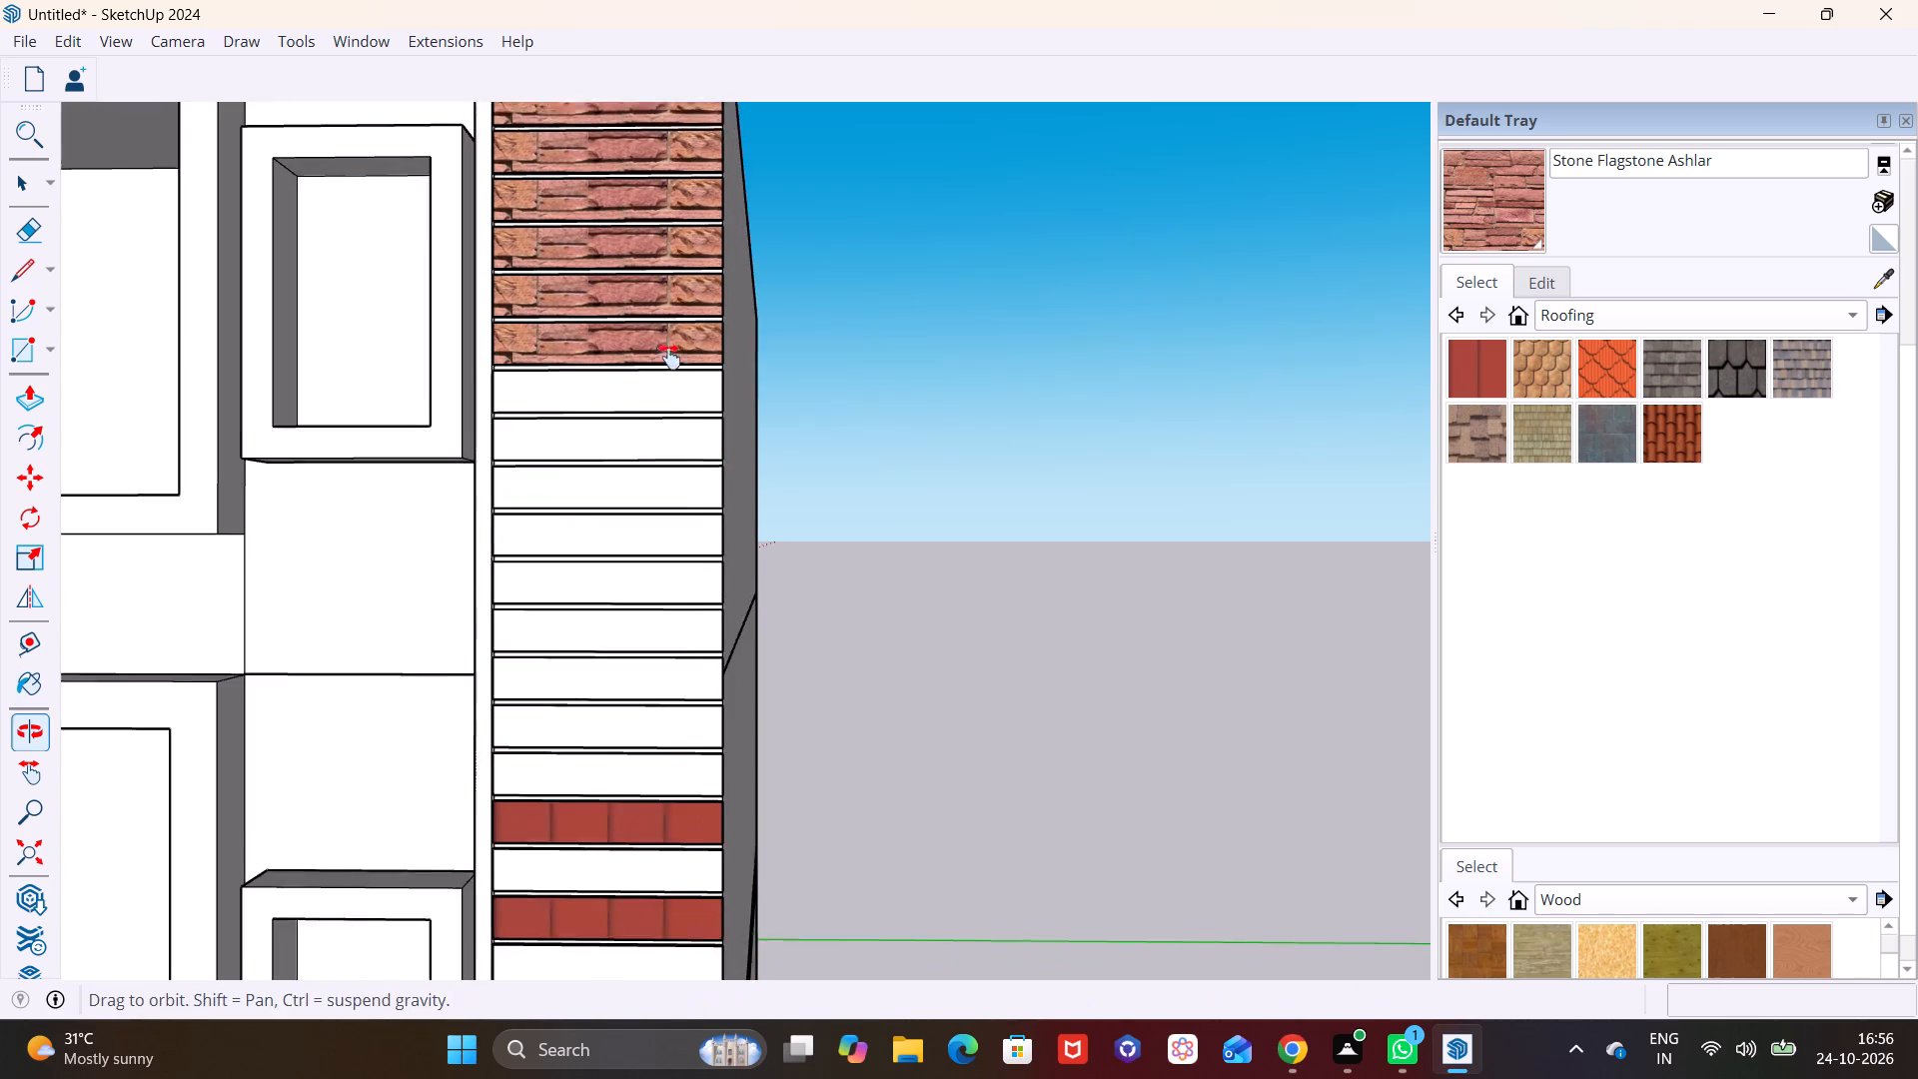
{"action": "middle_click_drag", "start_coordinate": [669, 357], "coordinate": [672, 324], "text": "shift"}
{"action": "left_click", "coordinate": [664, 340]}
{"action": "left_click", "coordinate": [646, 402]}
{"action": "left_click", "coordinate": [645, 453]}
{"action": "left_click", "coordinate": [645, 485]}
{"action": "left_click", "coordinate": [643, 546]}
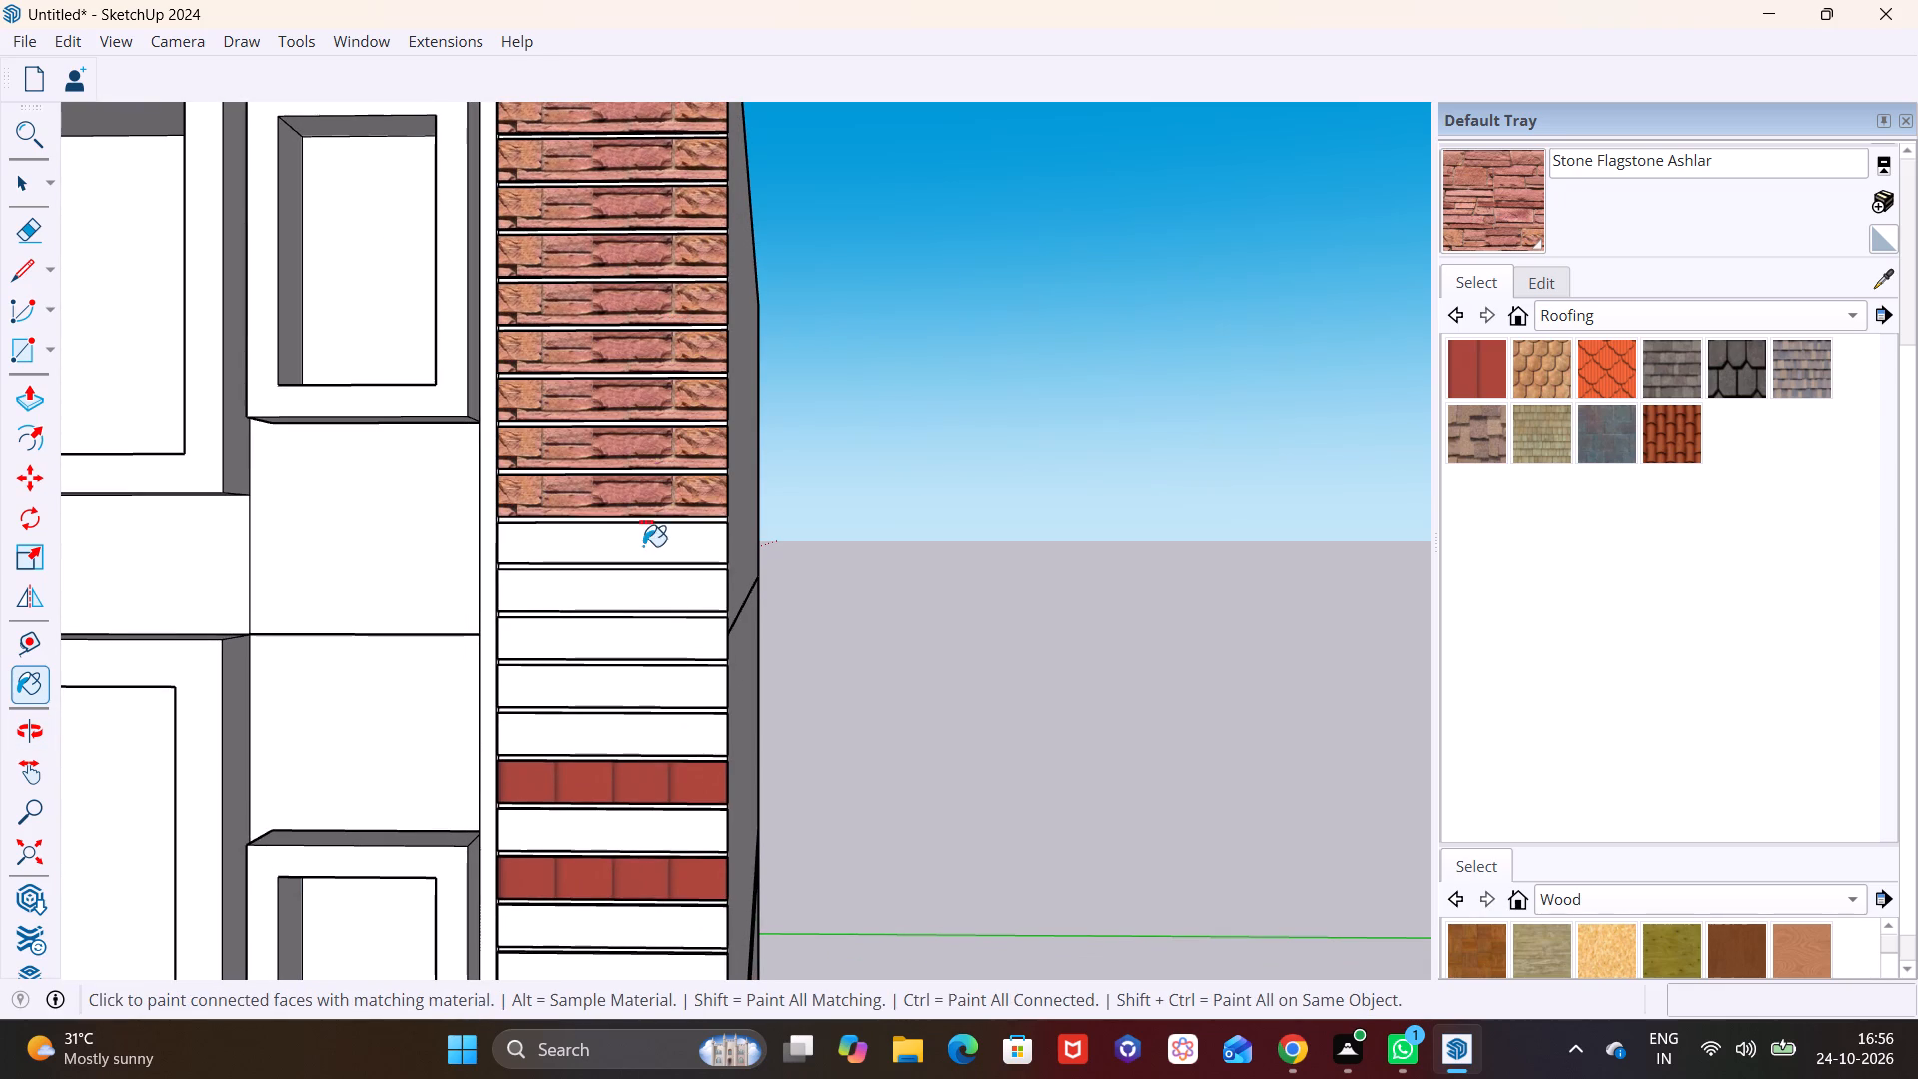
{"action": "left_click", "coordinate": [645, 584]}
{"action": "left_click", "coordinate": [645, 644]}
Continue Stone Flagstone Ashlar down the corner column, painting over the two red slats and the white slats around them.
{"action": "middle_click_drag", "start_coordinate": [661, 645], "coordinate": [646, 263], "text": "shift"}
{"action": "left_click", "coordinate": [619, 310]}
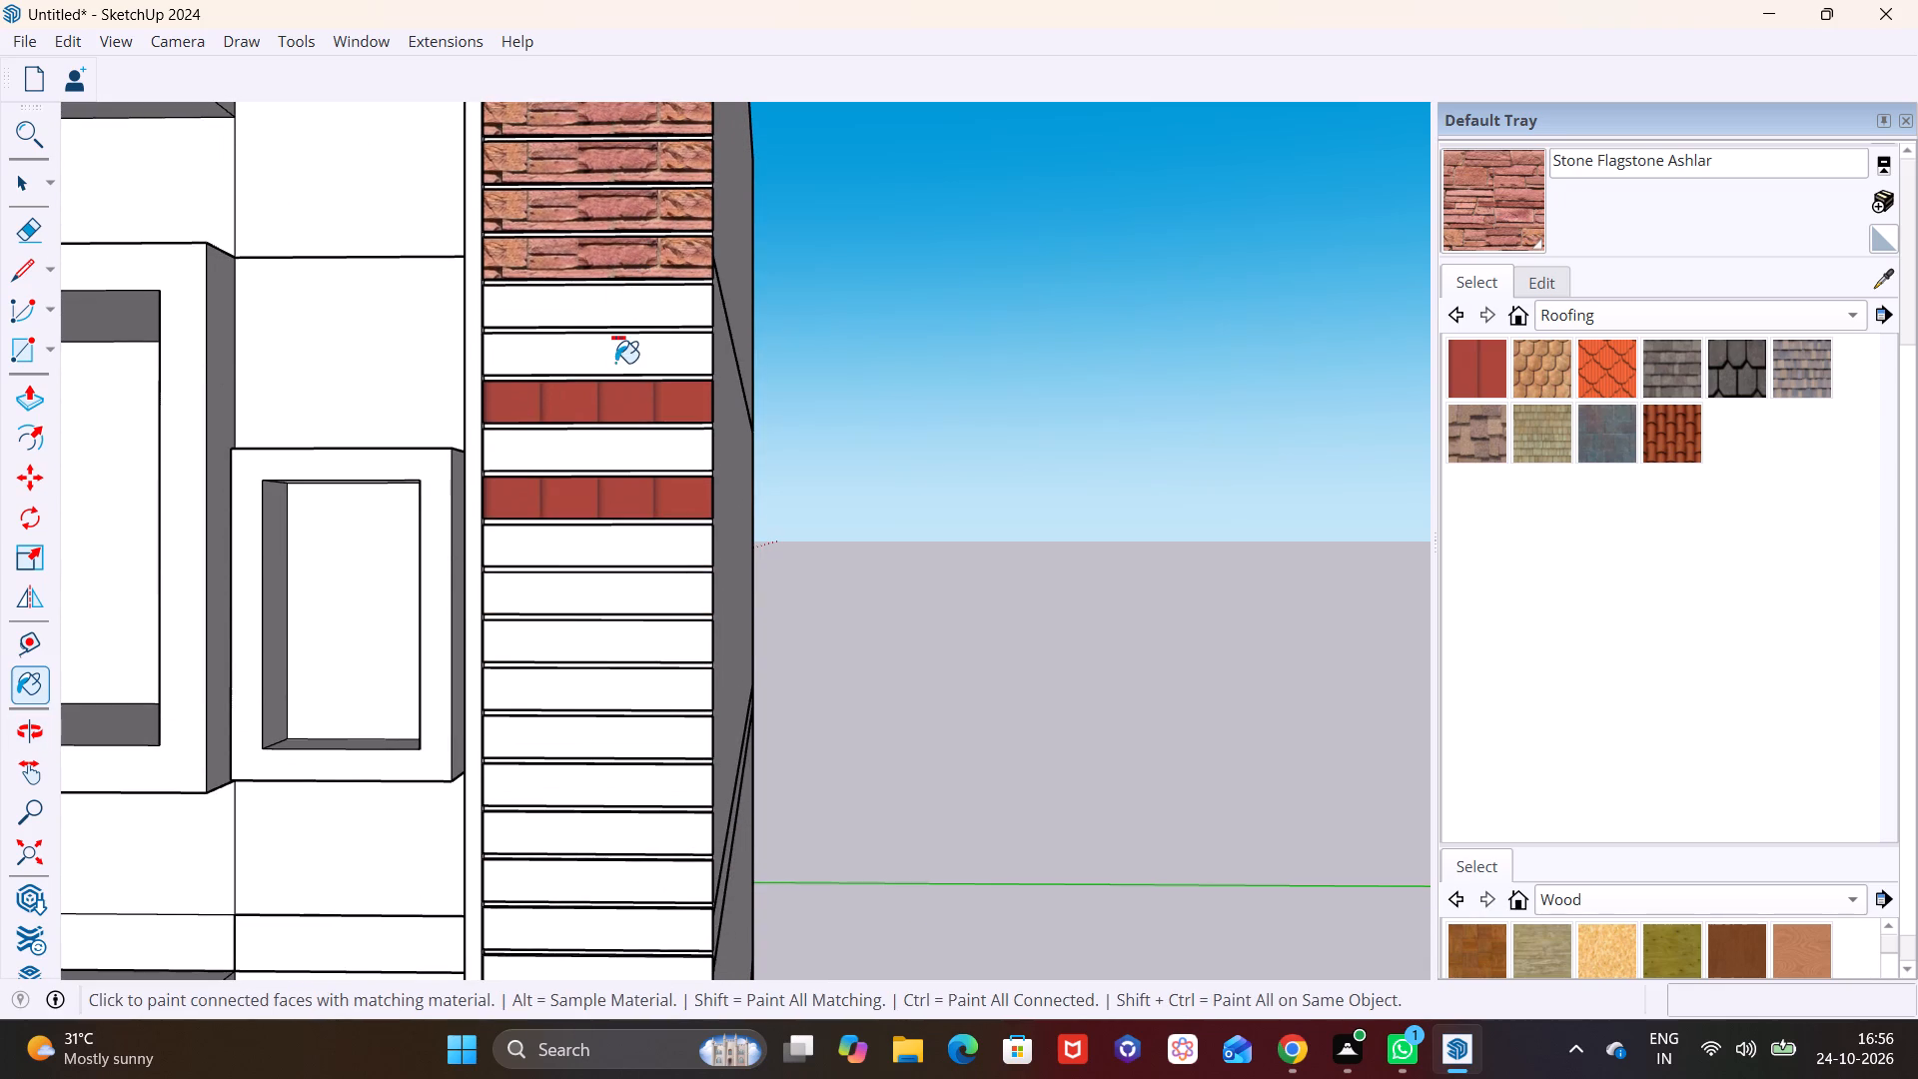
{"action": "left_click", "coordinate": [615, 363]}
{"action": "left_click", "coordinate": [620, 406]}
{"action": "left_click", "coordinate": [621, 458]}
{"action": "left_click", "coordinate": [627, 495]}
Paint the corner slats below the former red ones with Stone Flagstone Ashlar down past the second floor line from the top.
{"action": "middle_click_drag", "start_coordinate": [661, 490], "coordinate": [672, 154], "text": "shift"}
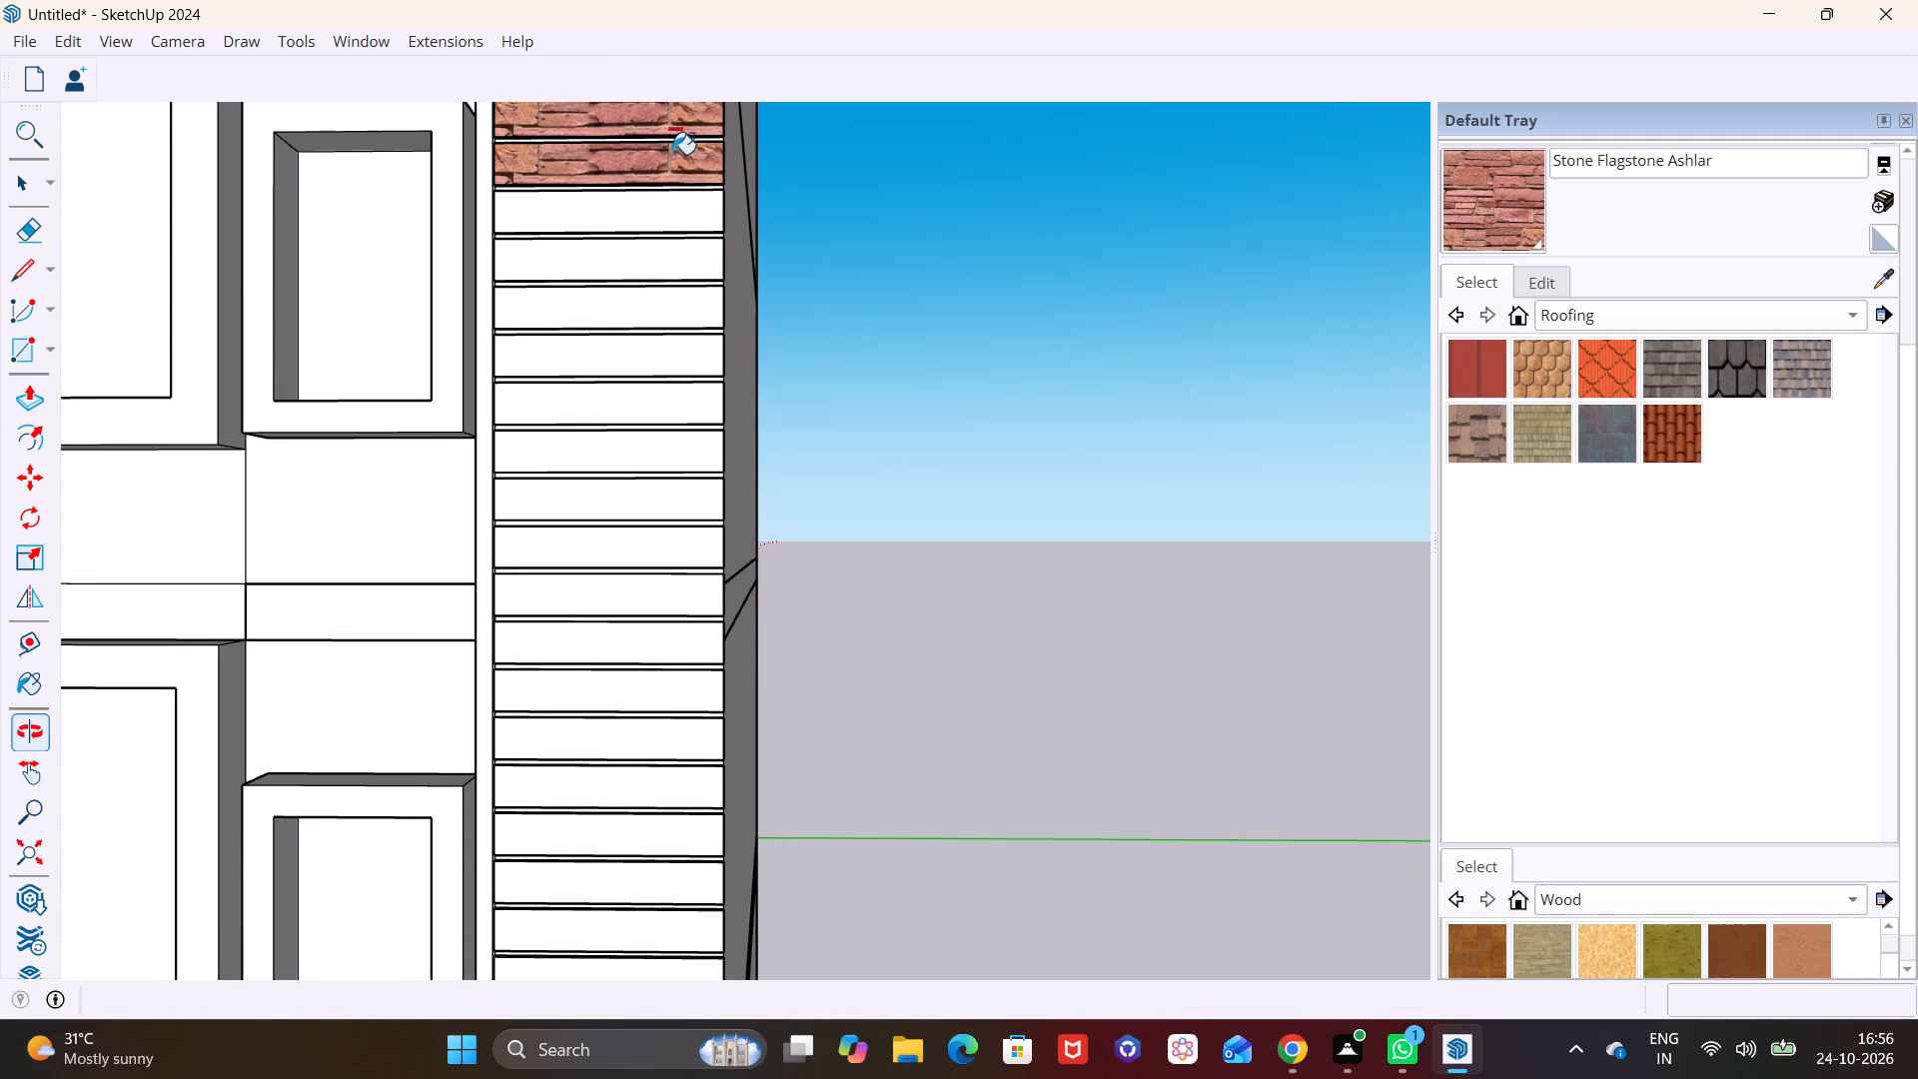
{"action": "left_click", "coordinate": [654, 220]}
{"action": "left_click", "coordinate": [670, 274]}
{"action": "left_click", "coordinate": [670, 323]}
{"action": "left_click", "coordinate": [670, 359]}
{"action": "left_click", "coordinate": [662, 403]}
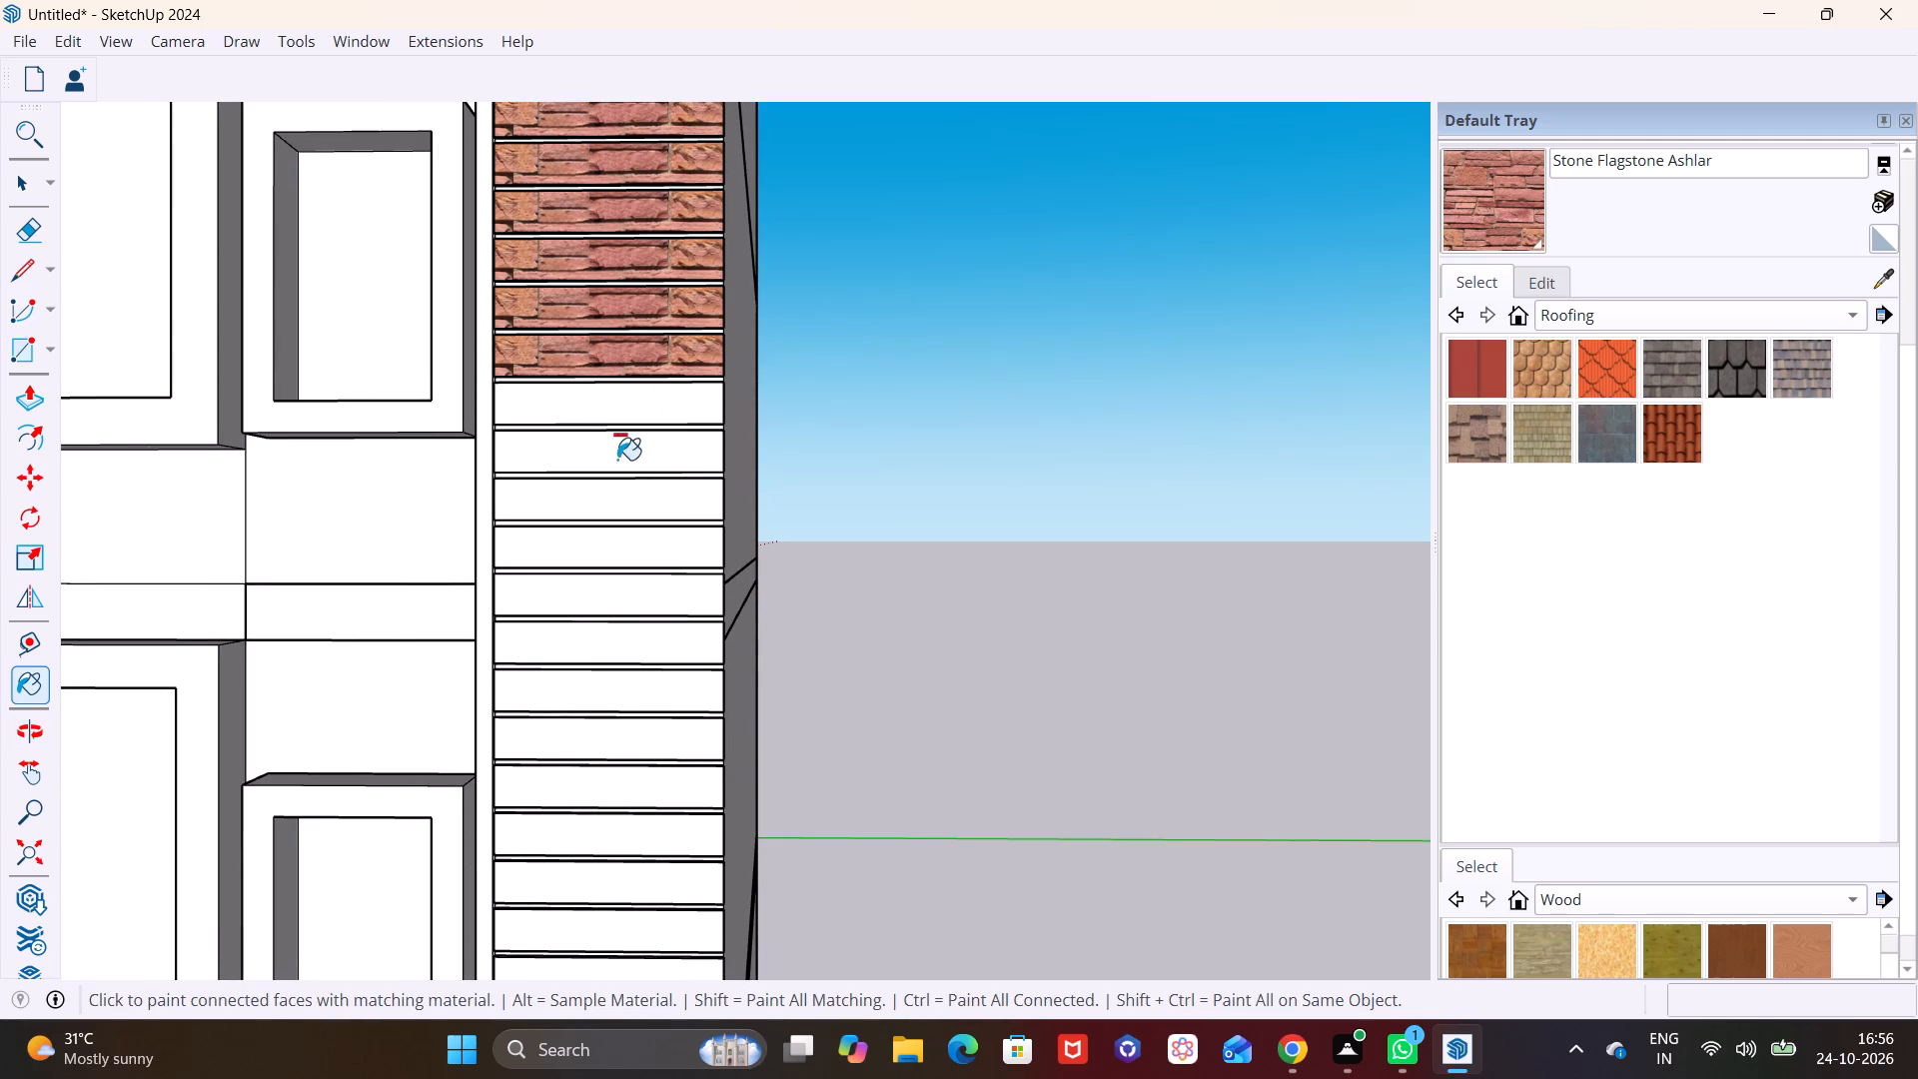
{"action": "left_click", "coordinate": [659, 460]}
{"action": "left_click", "coordinate": [653, 508]}
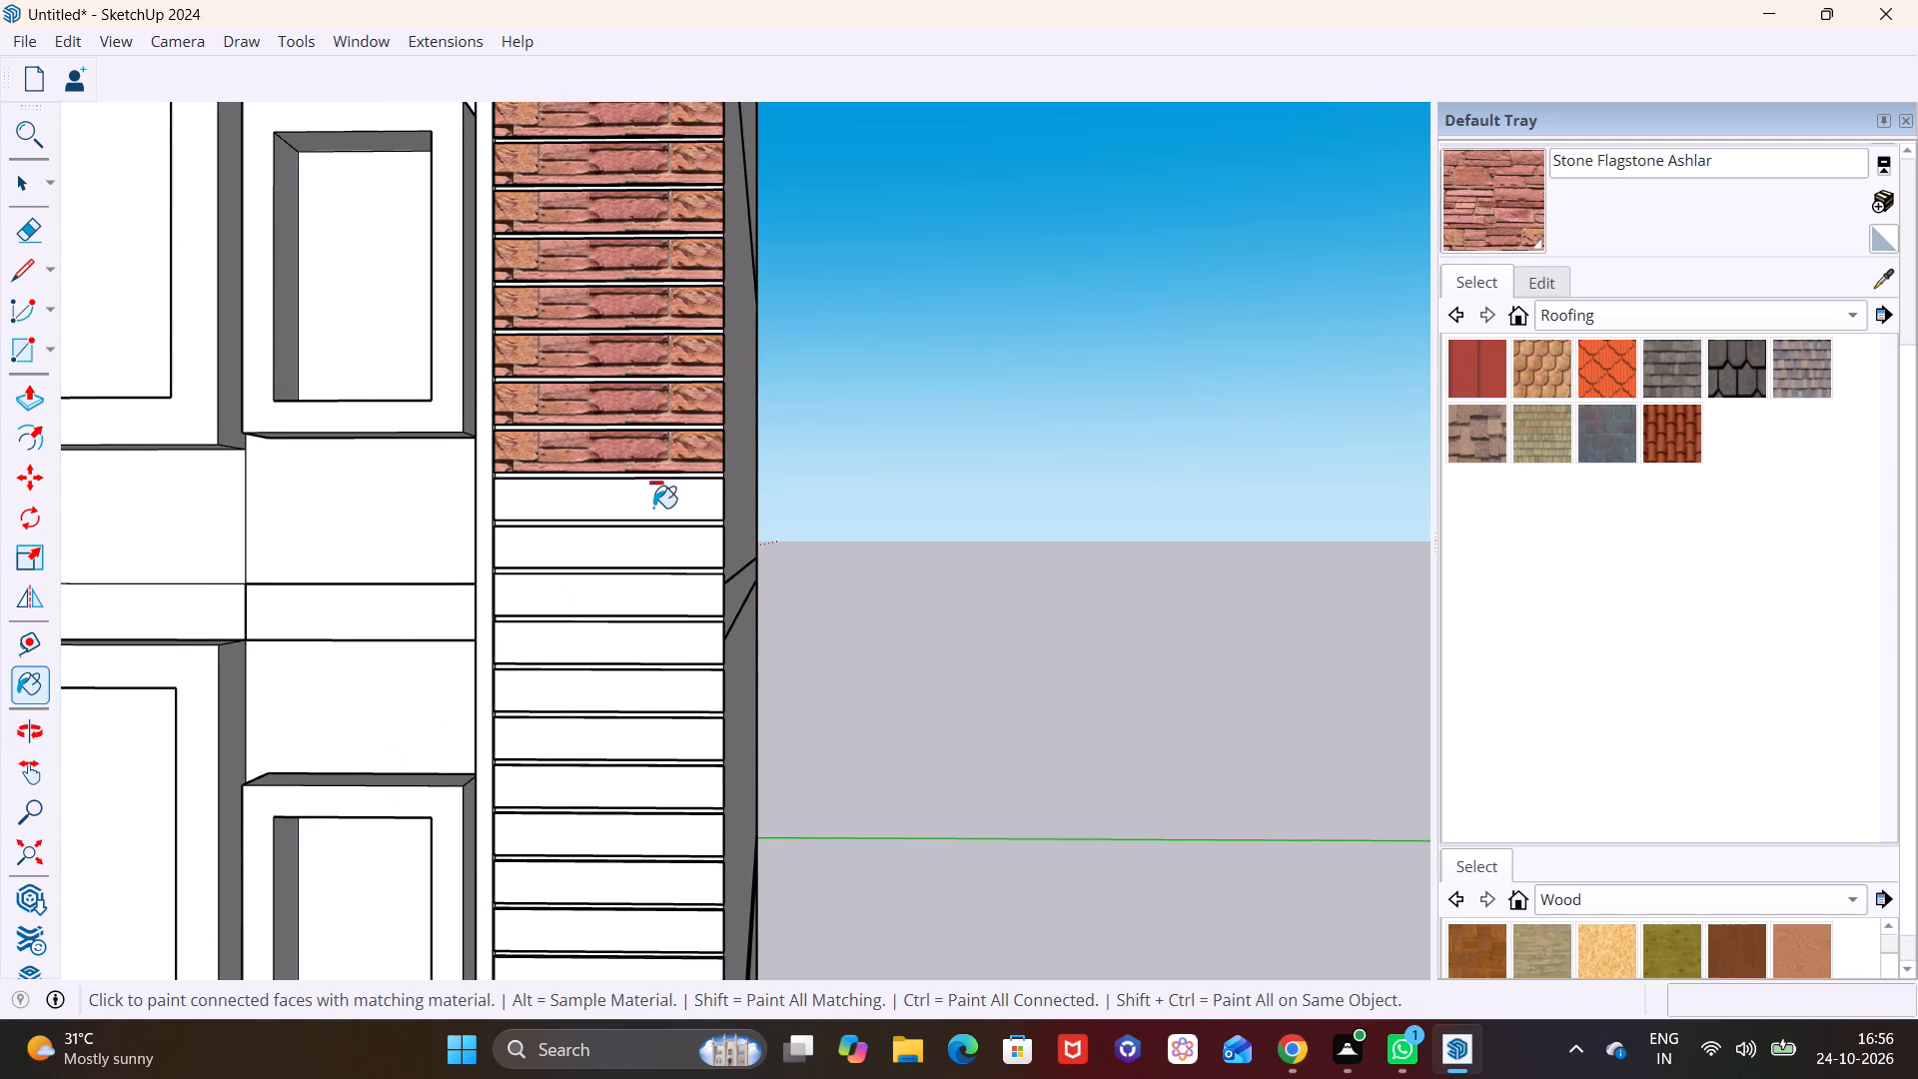
{"action": "left_click", "coordinate": [654, 554]}
{"action": "left_click", "coordinate": [671, 596]}
{"action": "left_click", "coordinate": [674, 656]}
Continue Stone Flagstone Ashlar down the corner column's slats to the underside of the third small window from the top.
{"action": "left_click", "coordinate": [674, 690]}
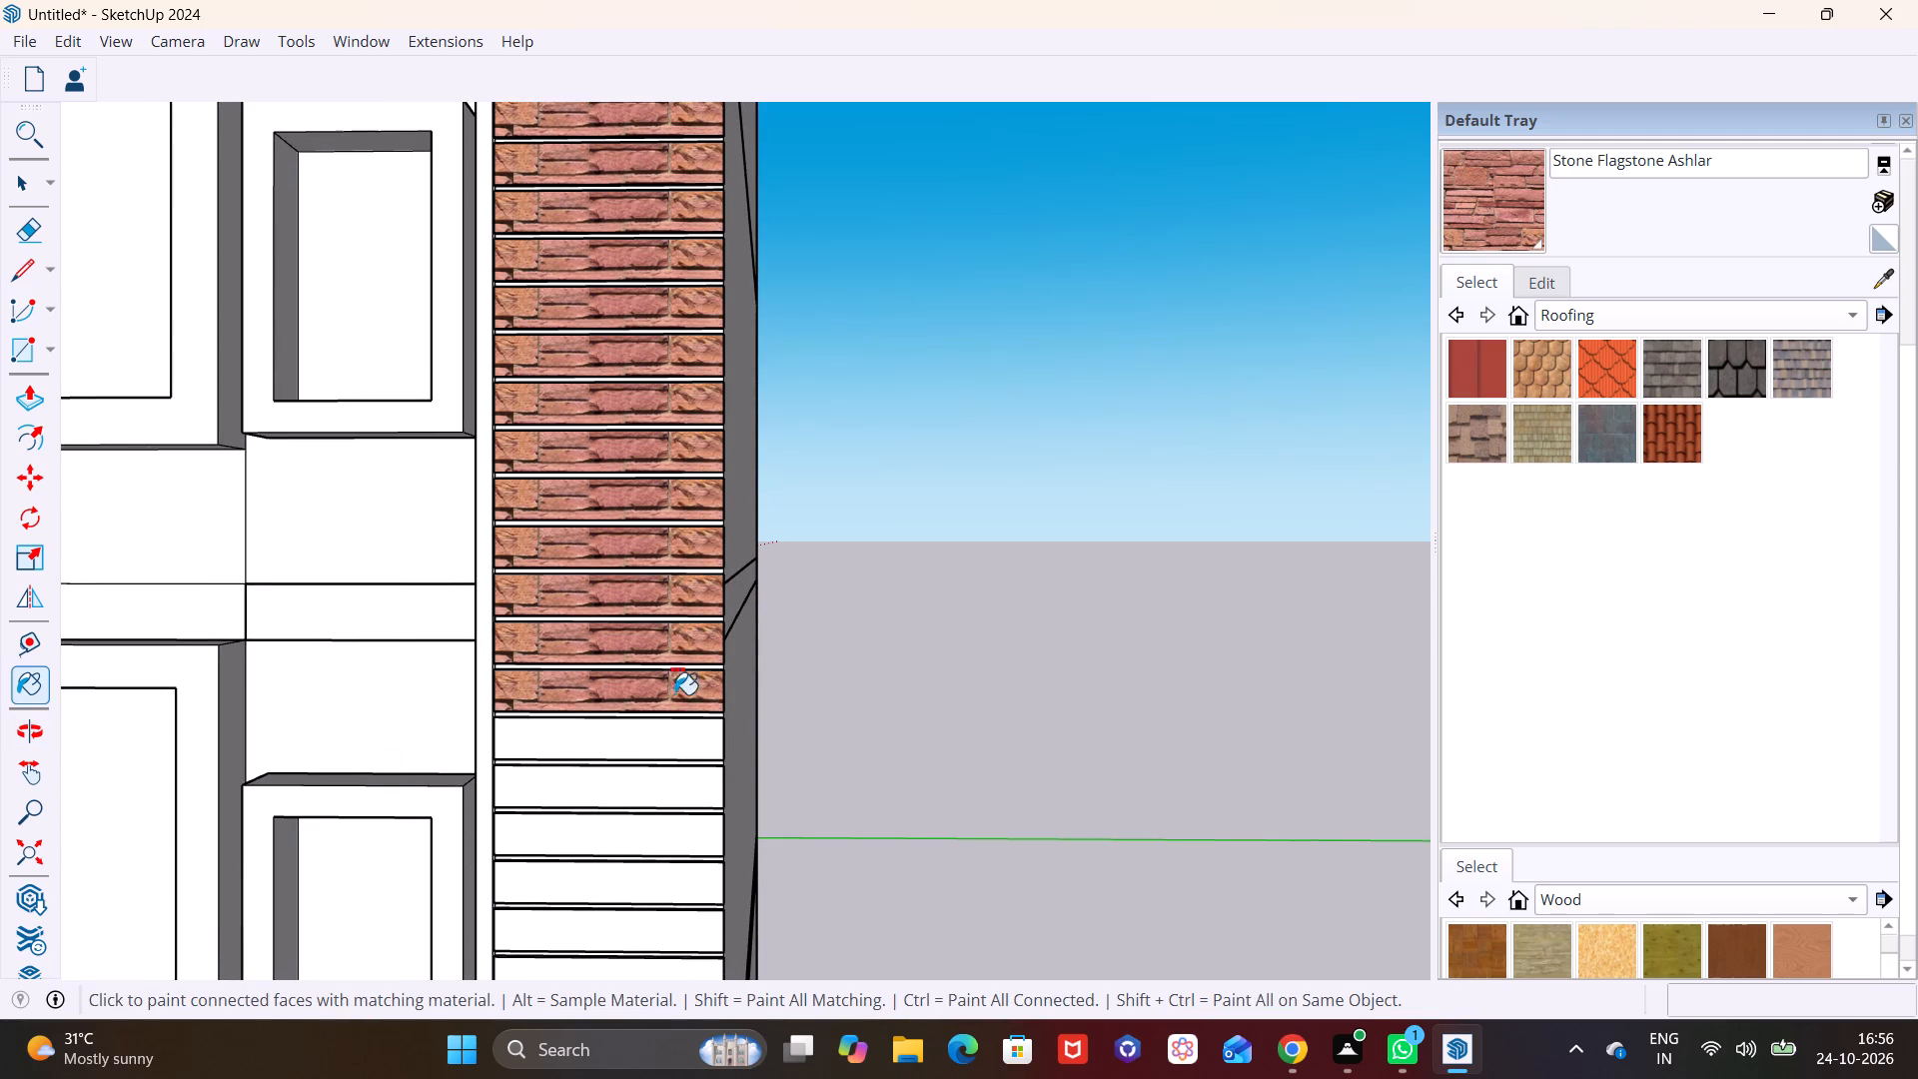
{"action": "left_click", "coordinate": [672, 727]}
{"action": "left_click", "coordinate": [669, 786]}
{"action": "left_click", "coordinate": [659, 825]}
{"action": "left_click", "coordinate": [652, 881]}
{"action": "left_click", "coordinate": [631, 936]}
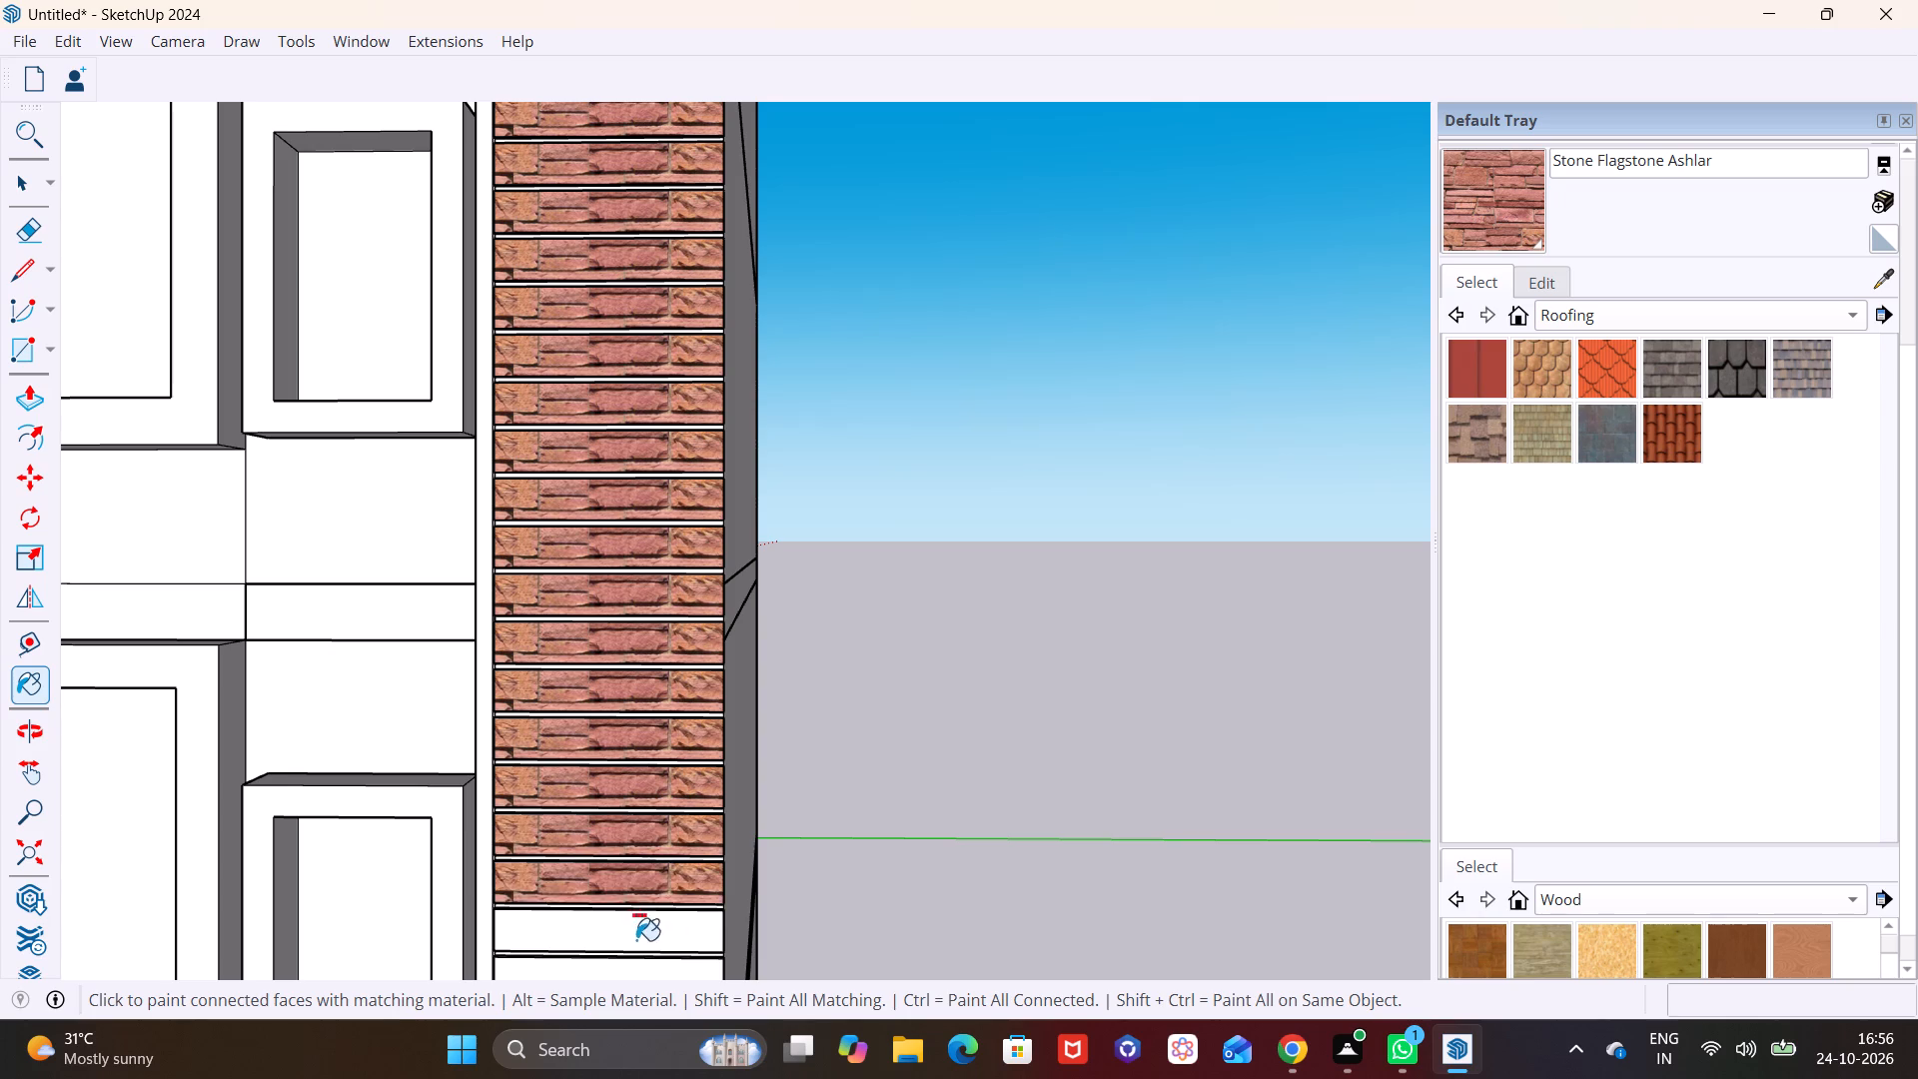
{"action": "middle_click_drag", "start_coordinate": [735, 947], "coordinate": [668, 397]}
{"action": "left_click", "coordinate": [594, 323]}
{"action": "left_click", "coordinate": [589, 352]}
{"action": "left_click", "coordinate": [568, 405]}
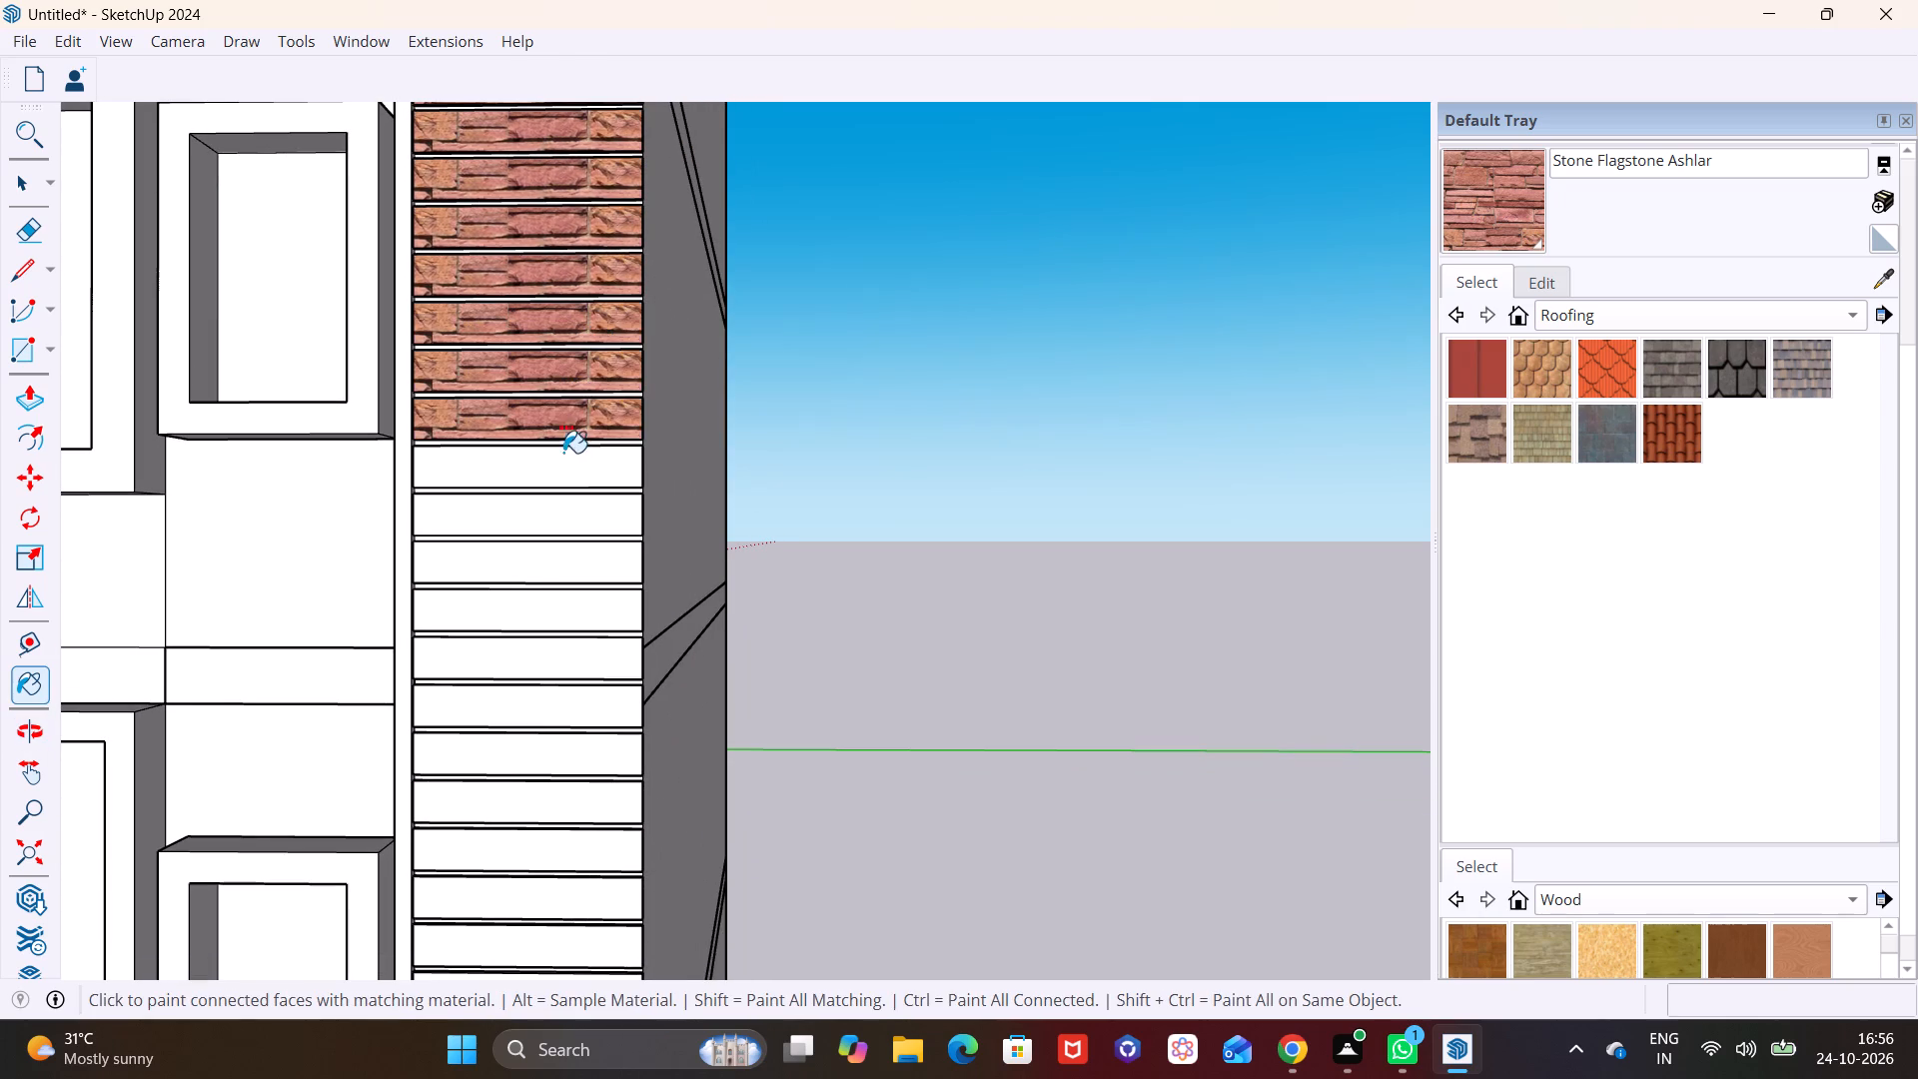
Paint the corner slats with Stone Flagstone Ashlar down past the third floor line from the top.
{"action": "left_click", "coordinate": [563, 467]}
{"action": "left_click", "coordinate": [564, 511]}
{"action": "left_click", "coordinate": [570, 565]}
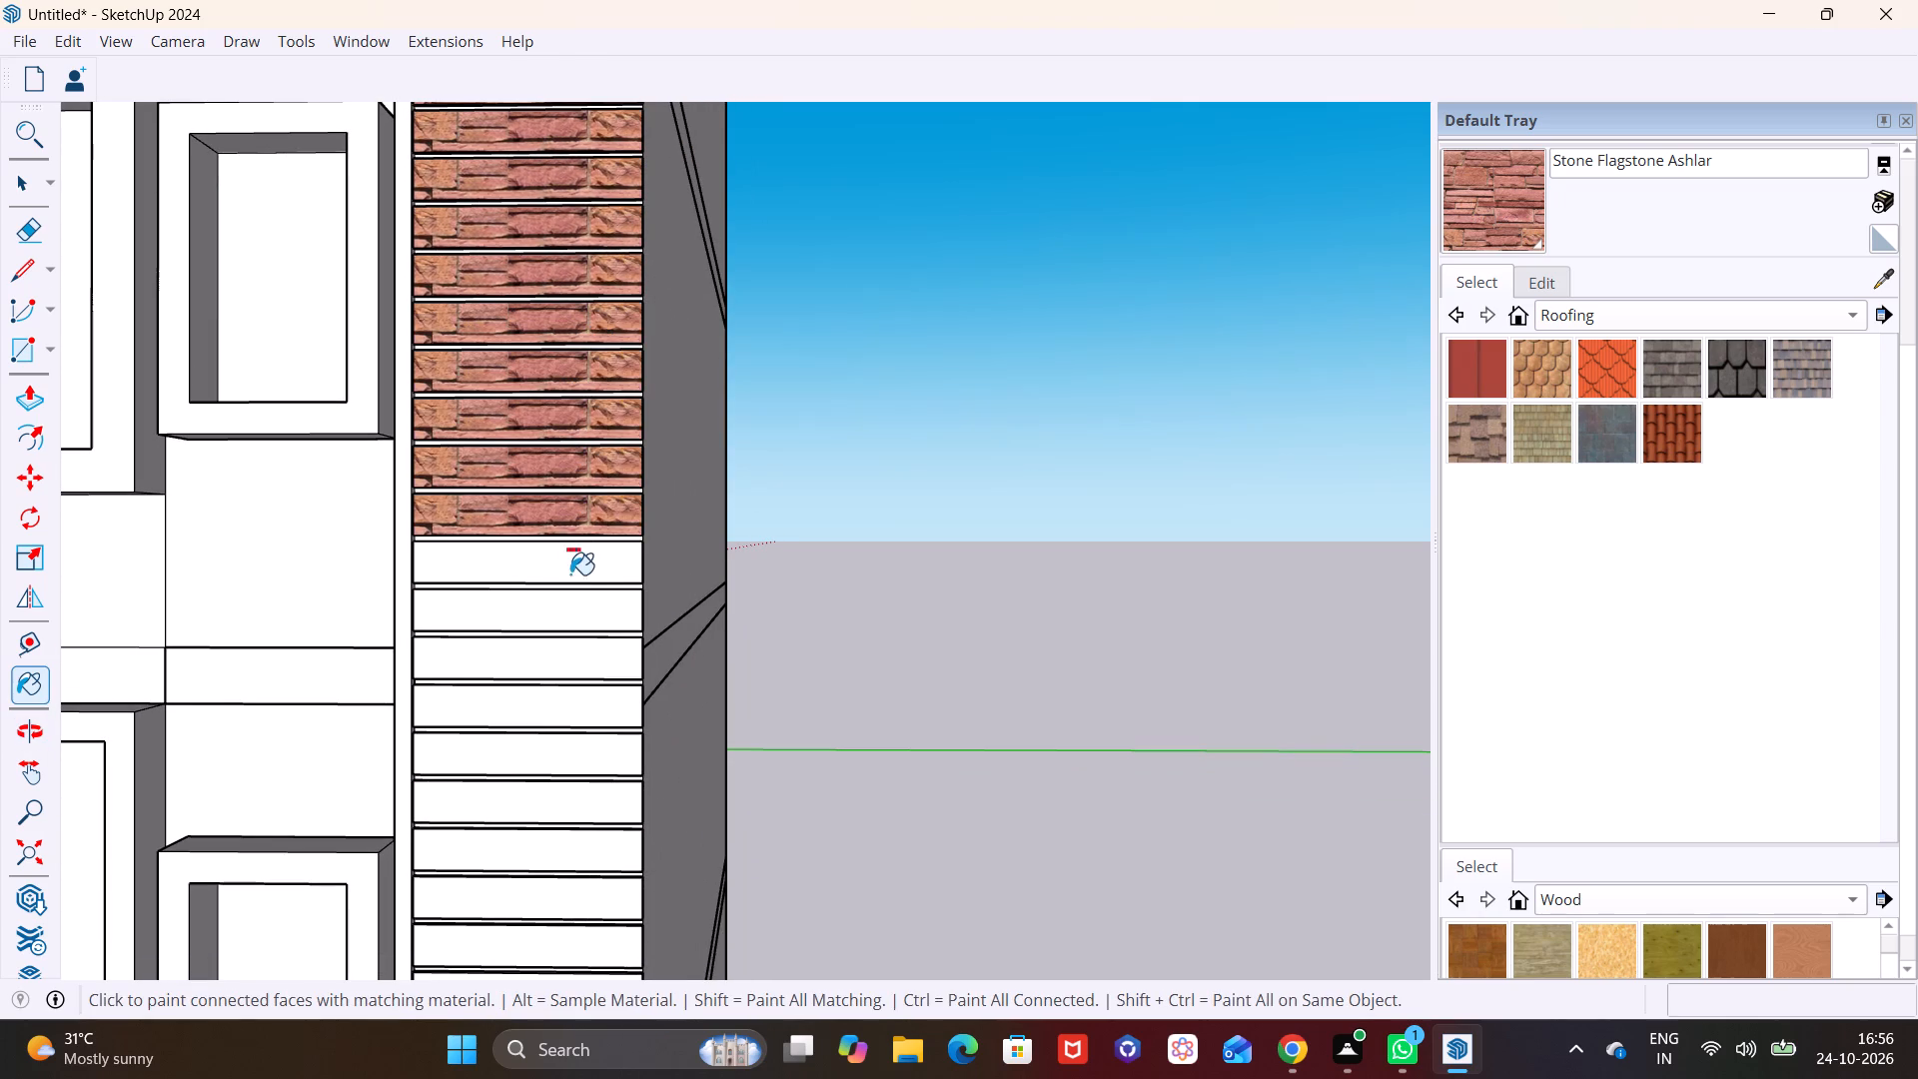
{"action": "left_click", "coordinate": [568, 602]}
{"action": "left_click", "coordinate": [565, 662]}
{"action": "left_click", "coordinate": [568, 707]}
{"action": "left_click", "coordinate": [579, 754]}
{"action": "left_click", "coordinate": [583, 815]}
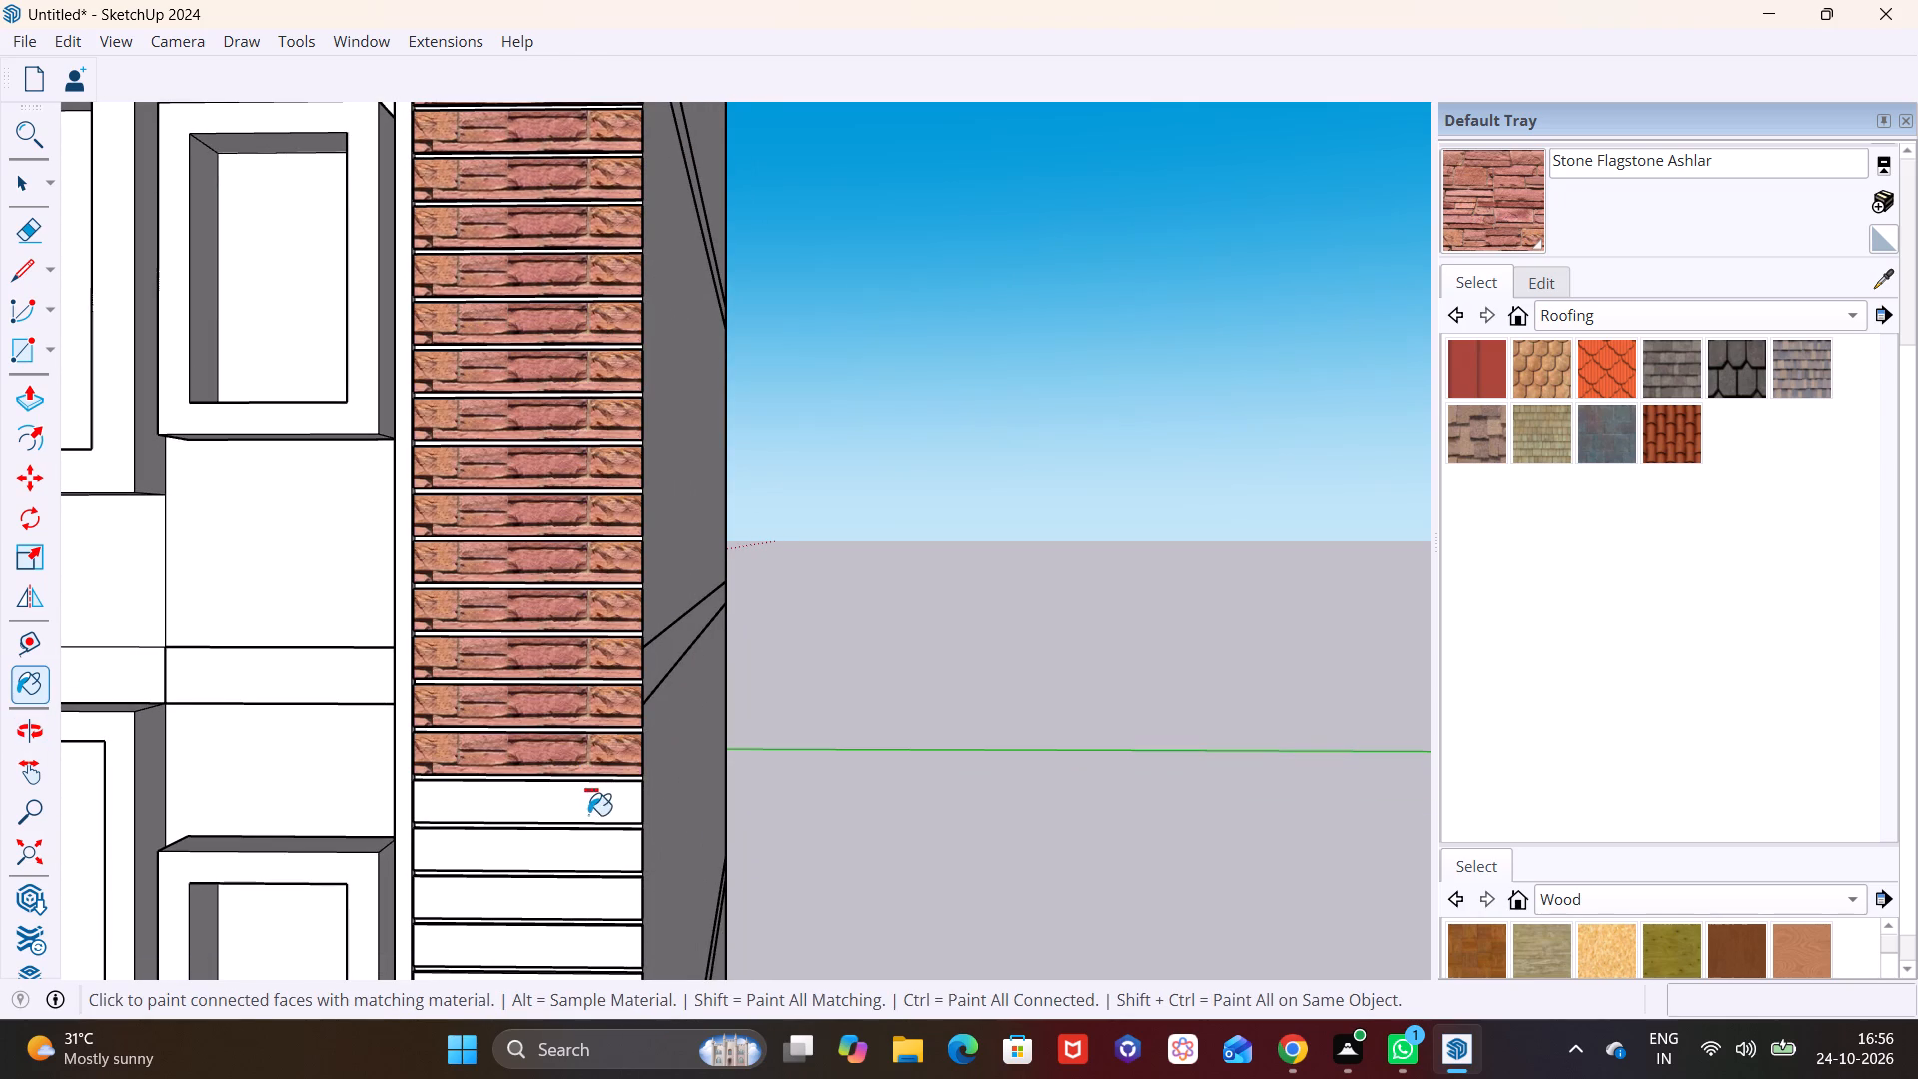
Paint the corner slats beside the lowest small window with Stone Flagstone Ashlar.
{"action": "middle_click_drag", "start_coordinate": [610, 816], "coordinate": [631, 430], "text": "shift"}
{"action": "left_click", "coordinate": [601, 463]}
{"action": "left_click_drag", "start_coordinate": [602, 536], "coordinate": [610, 525]}
{"action": "left_click", "coordinate": [596, 575]}
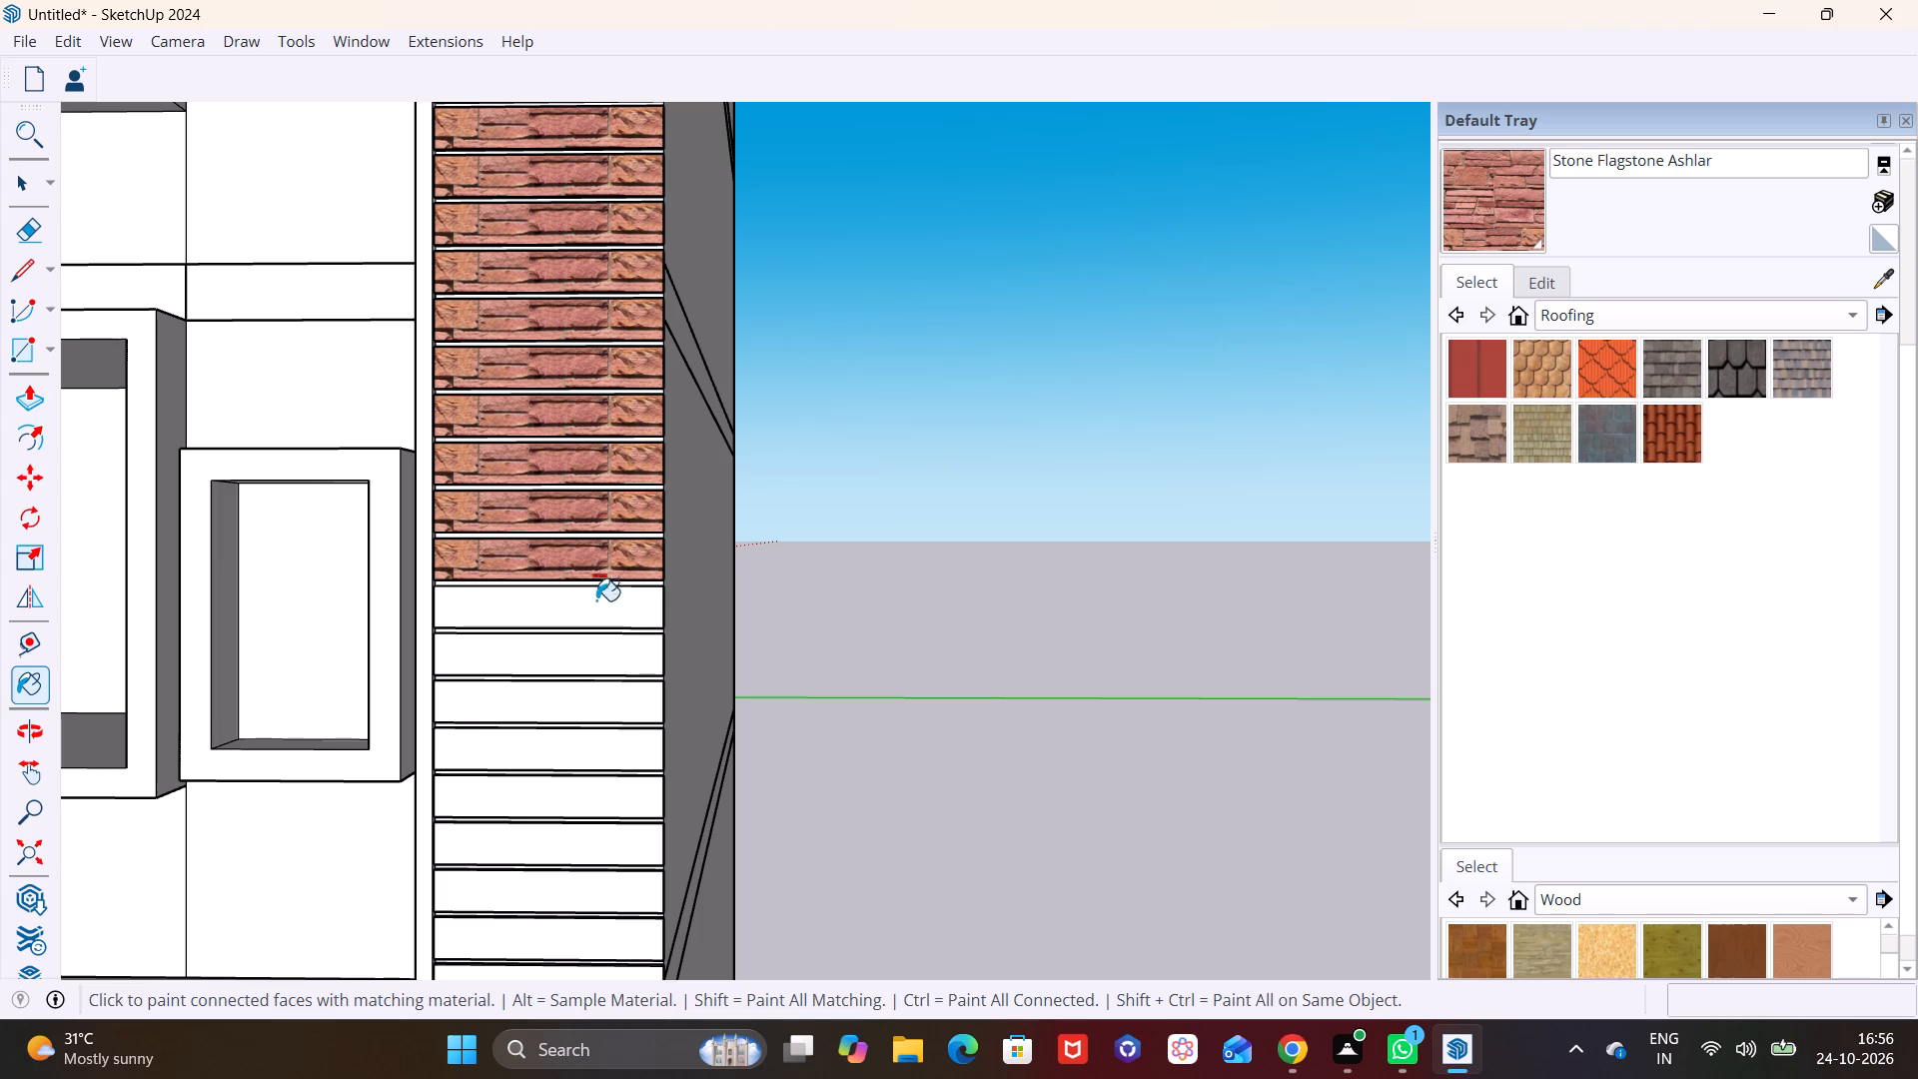
{"action": "left_click", "coordinate": [596, 616]}
{"action": "left_click", "coordinate": [593, 664]}
Paint the remaining corner slats with Stone Flagstone Ashlar down to the ledge above the ground floor, and finish painting.
{"action": "scroll", "coordinate": [646, 687], "scroll_direction": "up", "scroll_amount": 1, "text": "shift"}
{"action": "middle_click_drag", "start_coordinate": [646, 687], "coordinate": [669, 380], "text": "shift"}
{"action": "left_click", "coordinate": [656, 395]}
{"action": "left_click", "coordinate": [647, 462]}
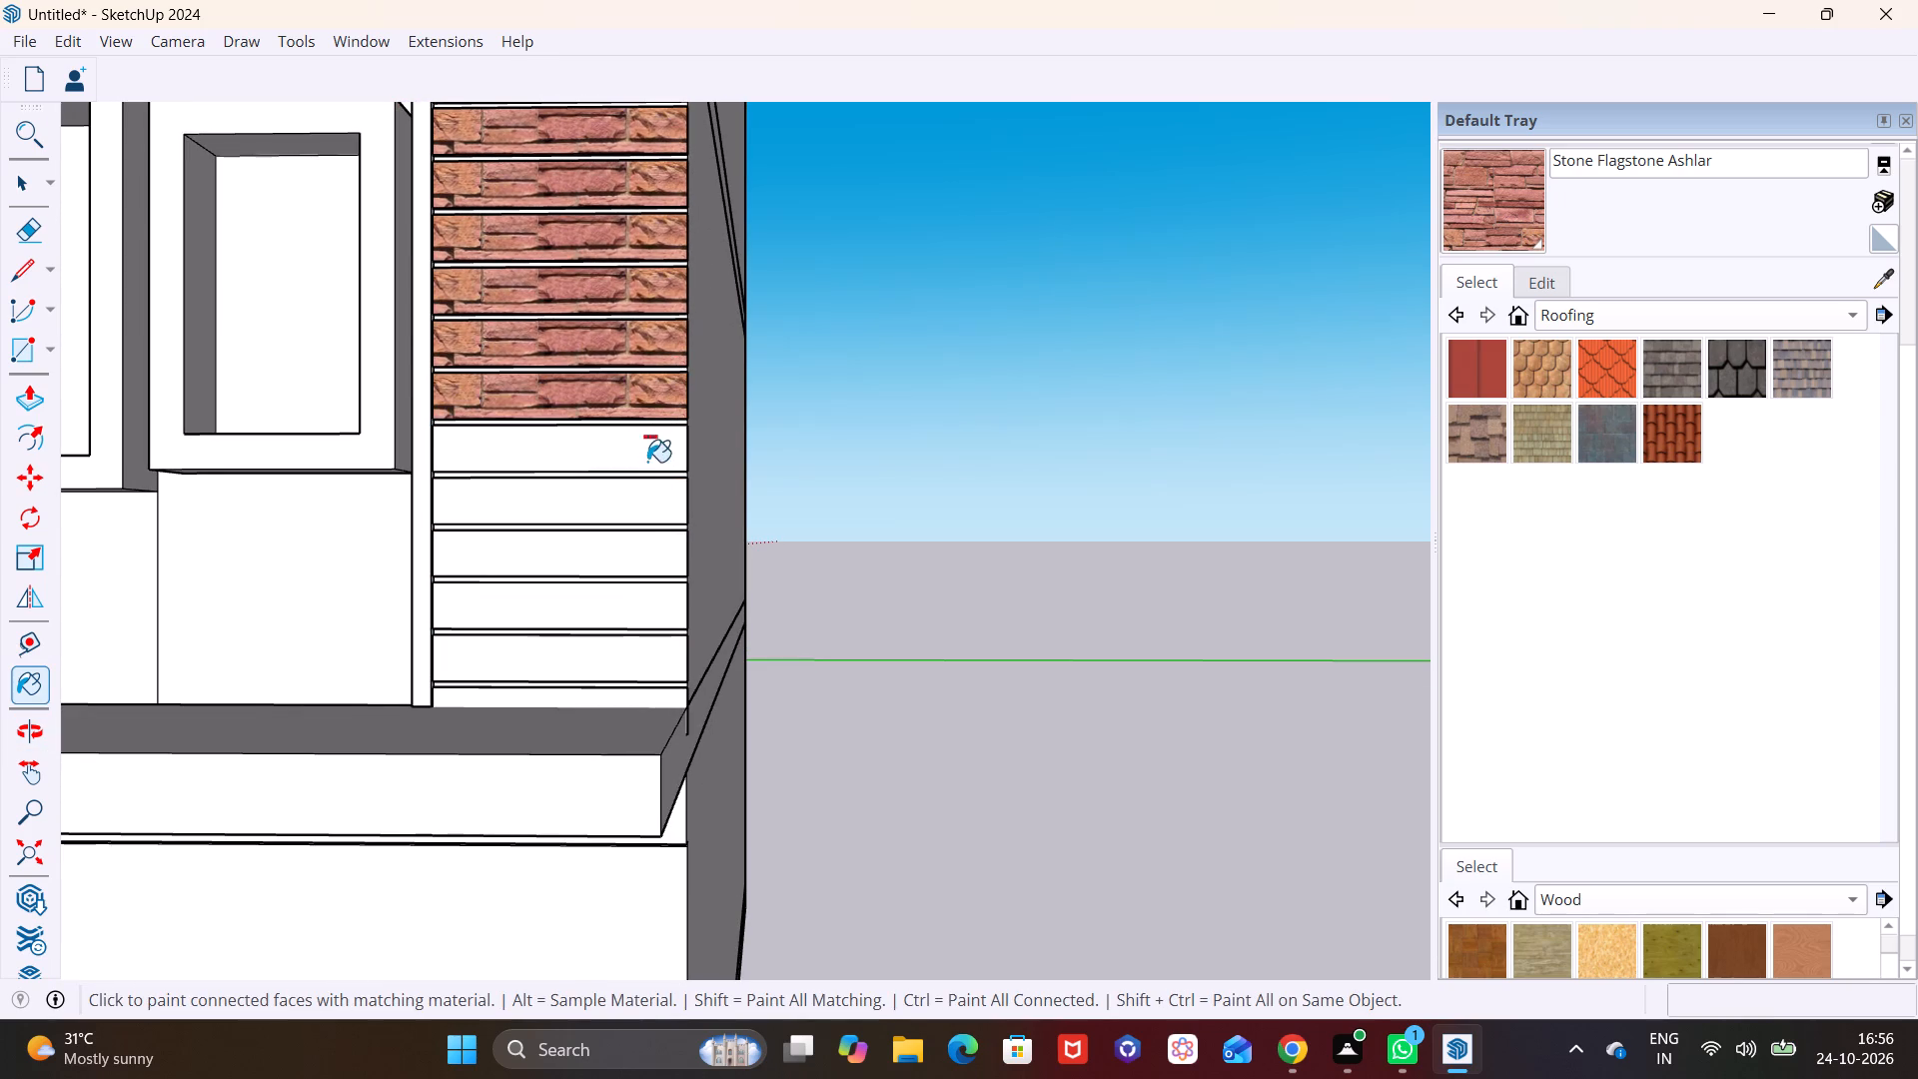
{"action": "left_click", "coordinate": [654, 507]}
{"action": "left_click", "coordinate": [662, 552]}
{"action": "left_click", "coordinate": [658, 593]}
{"action": "left_click", "coordinate": [658, 648]}
{"action": "scroll", "coordinate": [666, 673], "scroll_direction": "up", "scroll_amount": 2}
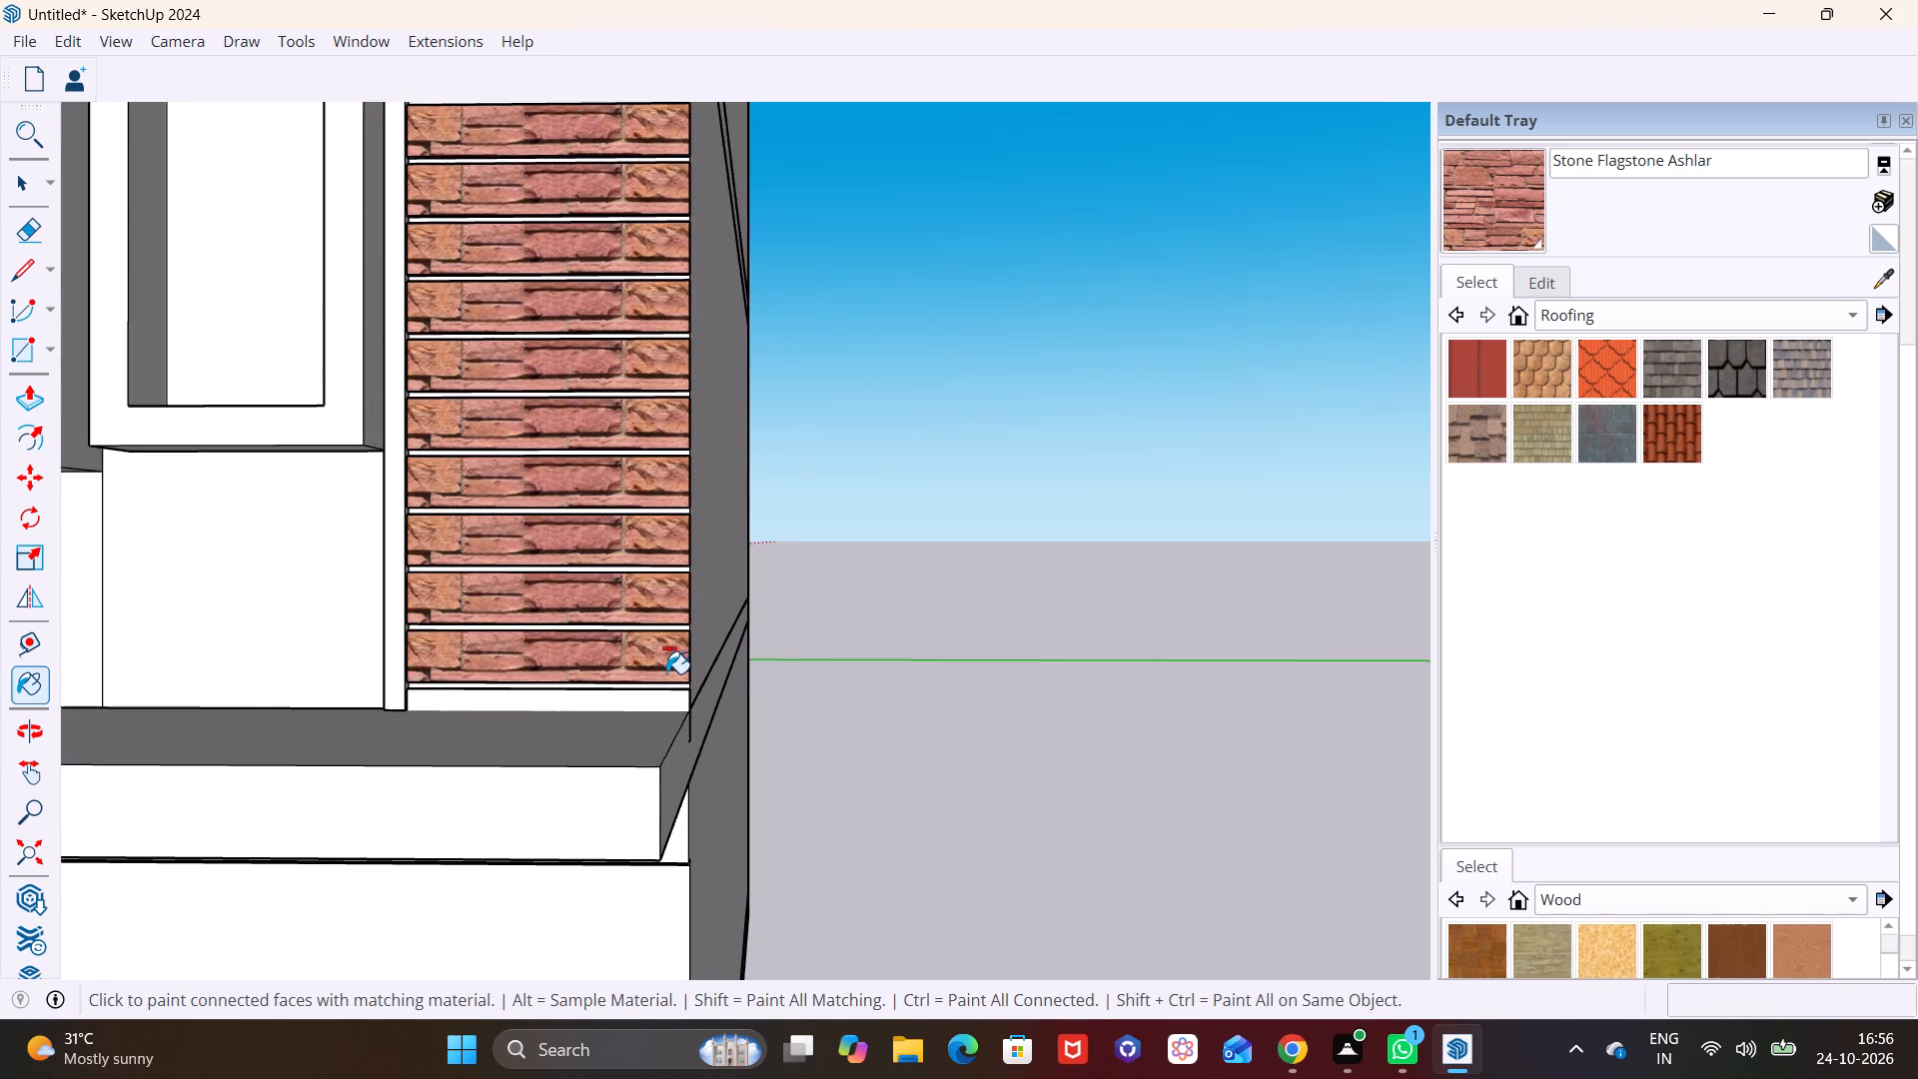
{"action": "scroll", "coordinate": [666, 673], "scroll_direction": "up", "scroll_amount": 2}
{"action": "left_click", "coordinate": [657, 708]}
{"action": "scroll", "coordinate": [664, 697], "scroll_direction": "down", "scroll_amount": 14}
{"action": "key", "text": "space"}
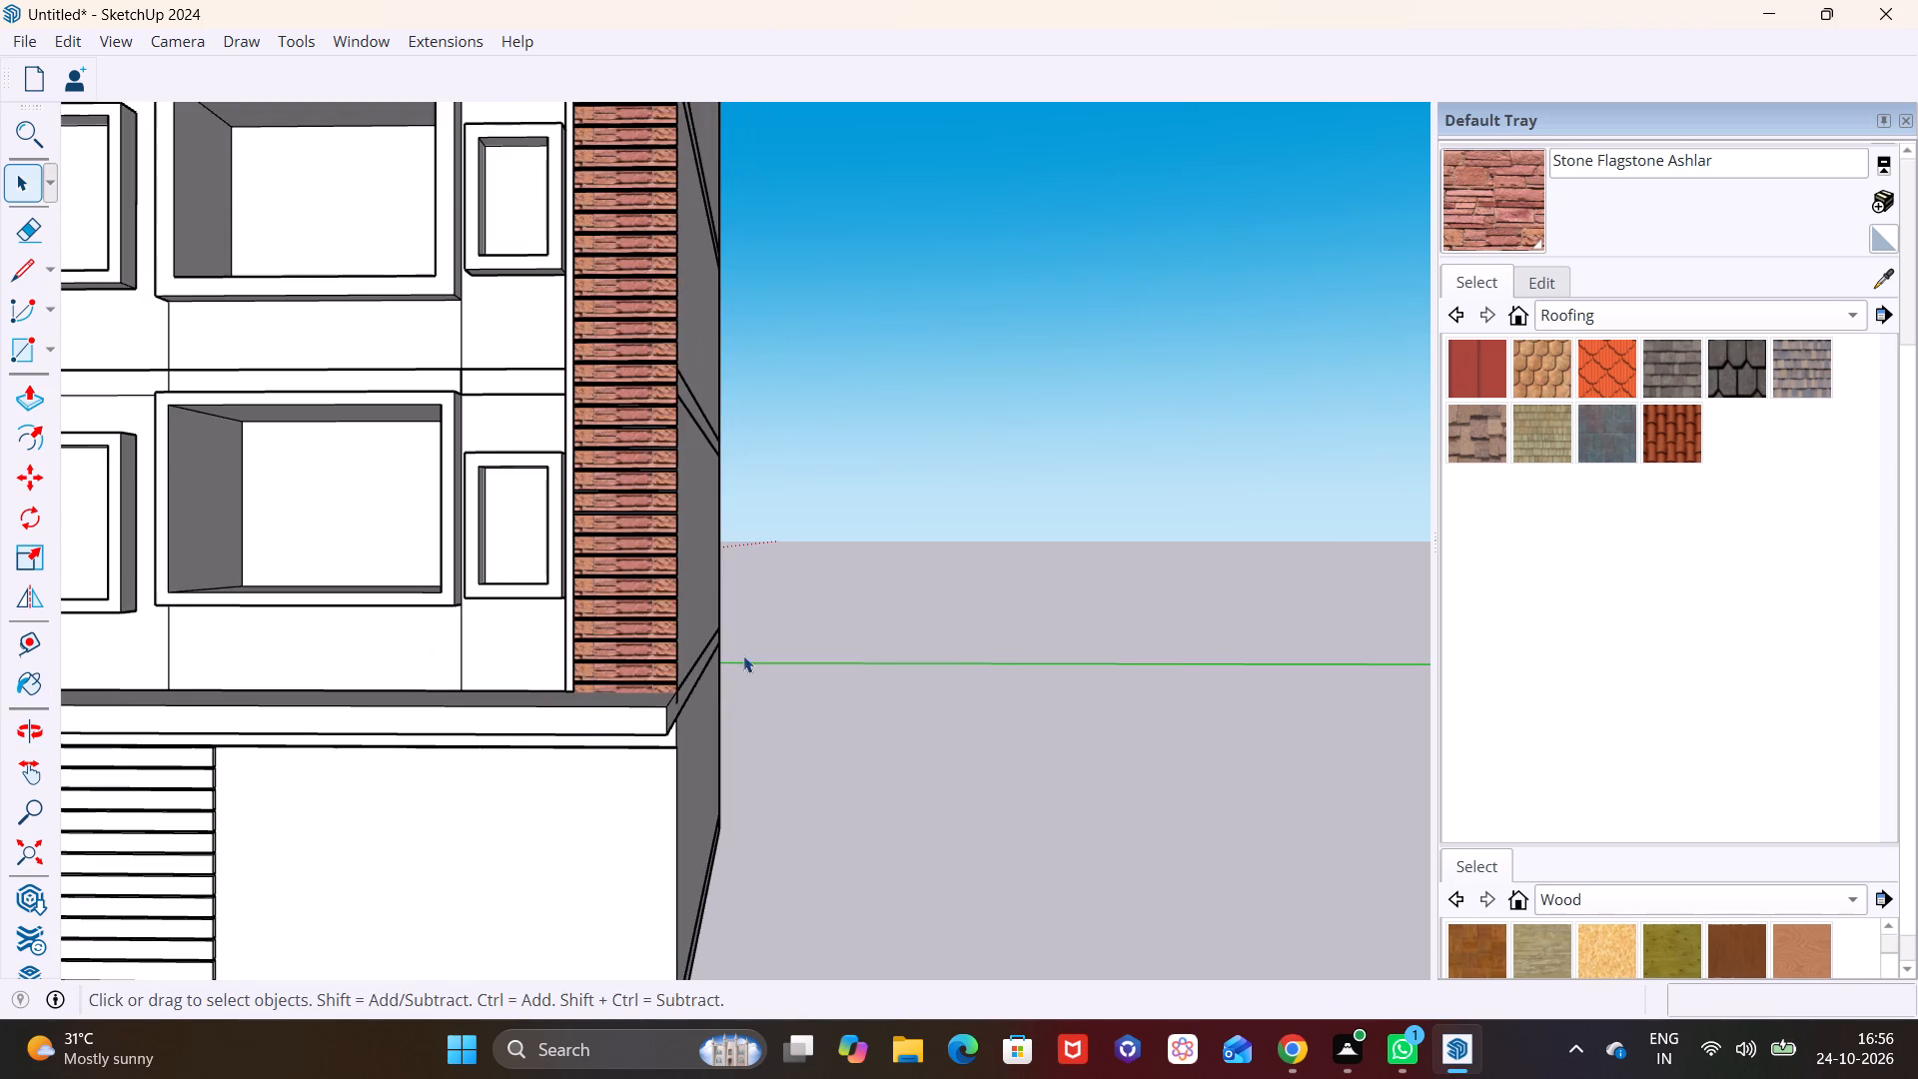
{"action": "left_click", "coordinate": [842, 583]}
Examine the clad facade from several sides of the building and the slatted panels on the ground floor beneath the ledge.
{"action": "scroll", "coordinate": [757, 547], "scroll_direction": "down", "scroll_amount": 10}
{"action": "middle_click_drag", "start_coordinate": [584, 456], "coordinate": [519, 618], "text": "shift"}
{"action": "scroll", "coordinate": [598, 576], "scroll_direction": "up", "scroll_amount": 1}
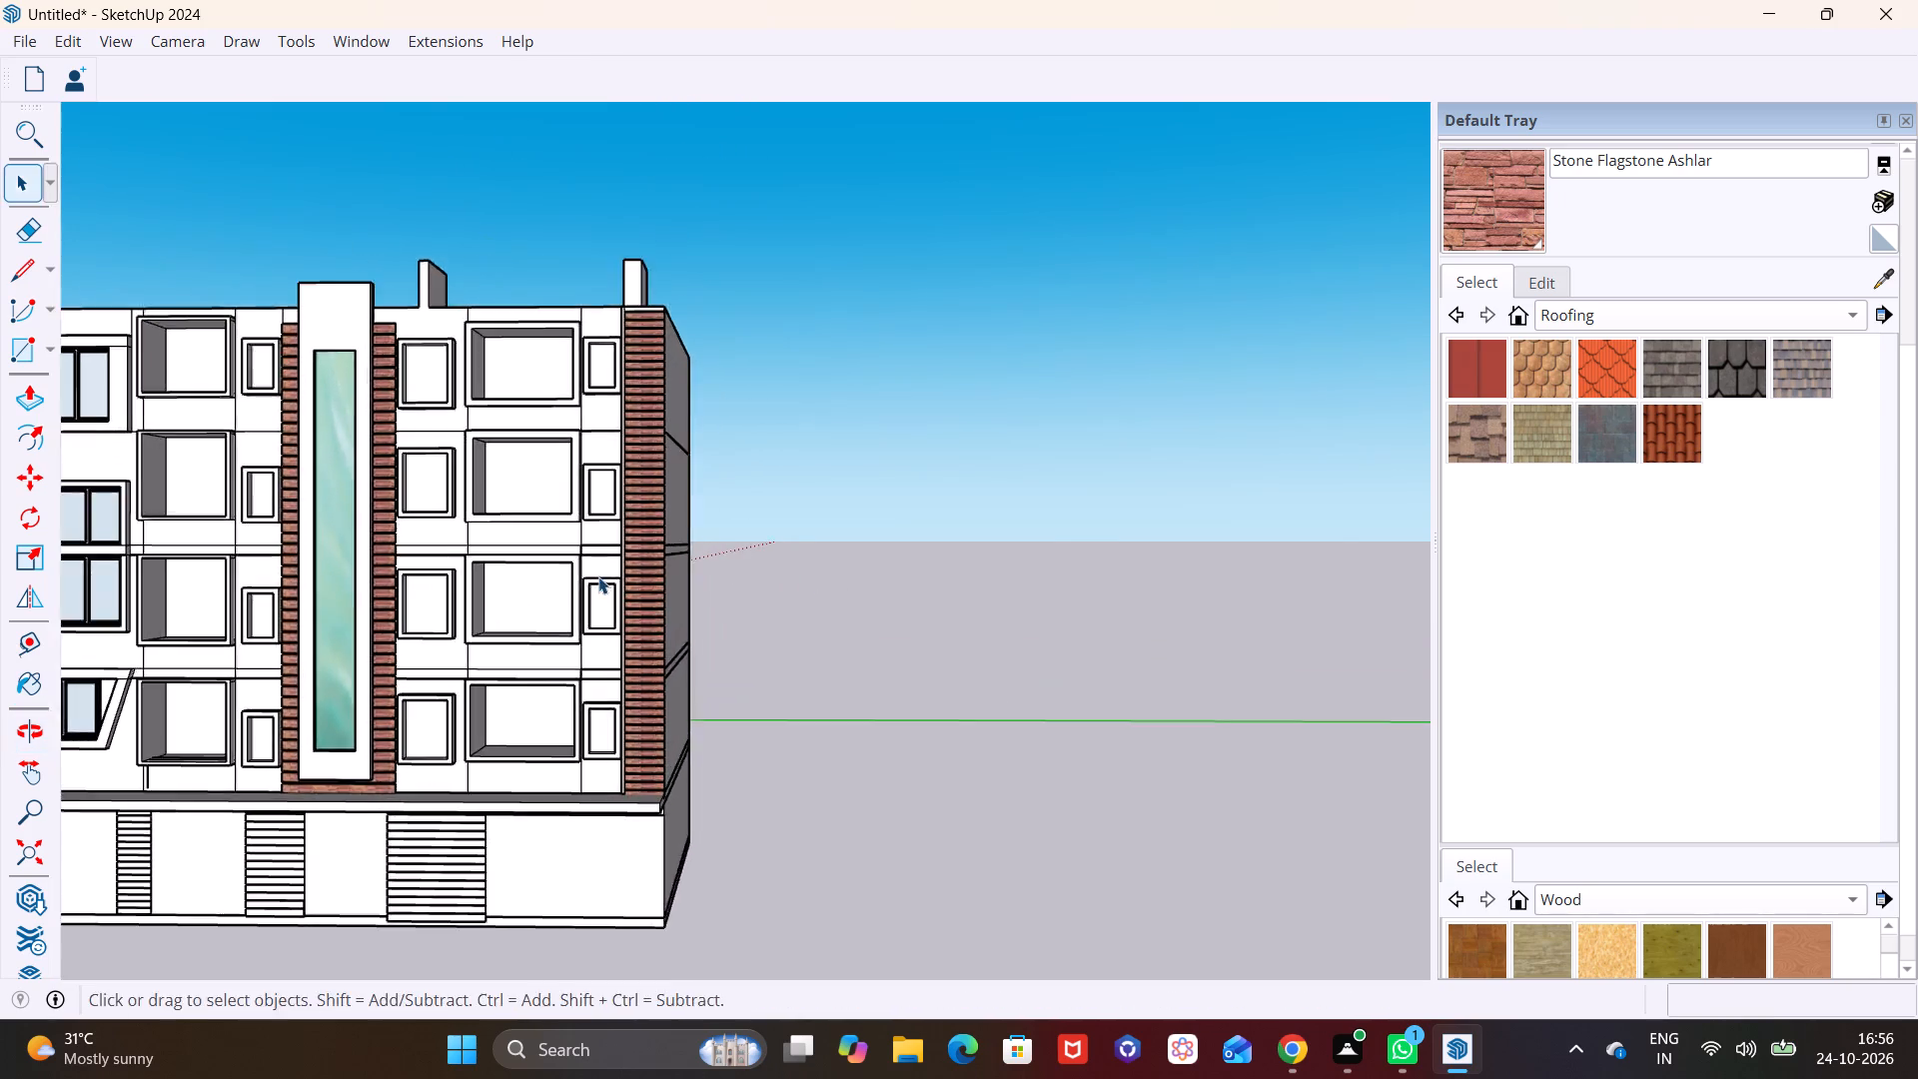
{"action": "middle_click_drag", "start_coordinate": [598, 576], "coordinate": [927, 590]}
{"action": "scroll", "coordinate": [373, 424], "scroll_direction": "down", "scroll_amount": 8}
{"action": "middle_click_drag", "start_coordinate": [464, 487], "coordinate": [539, 487], "text": "shift"}
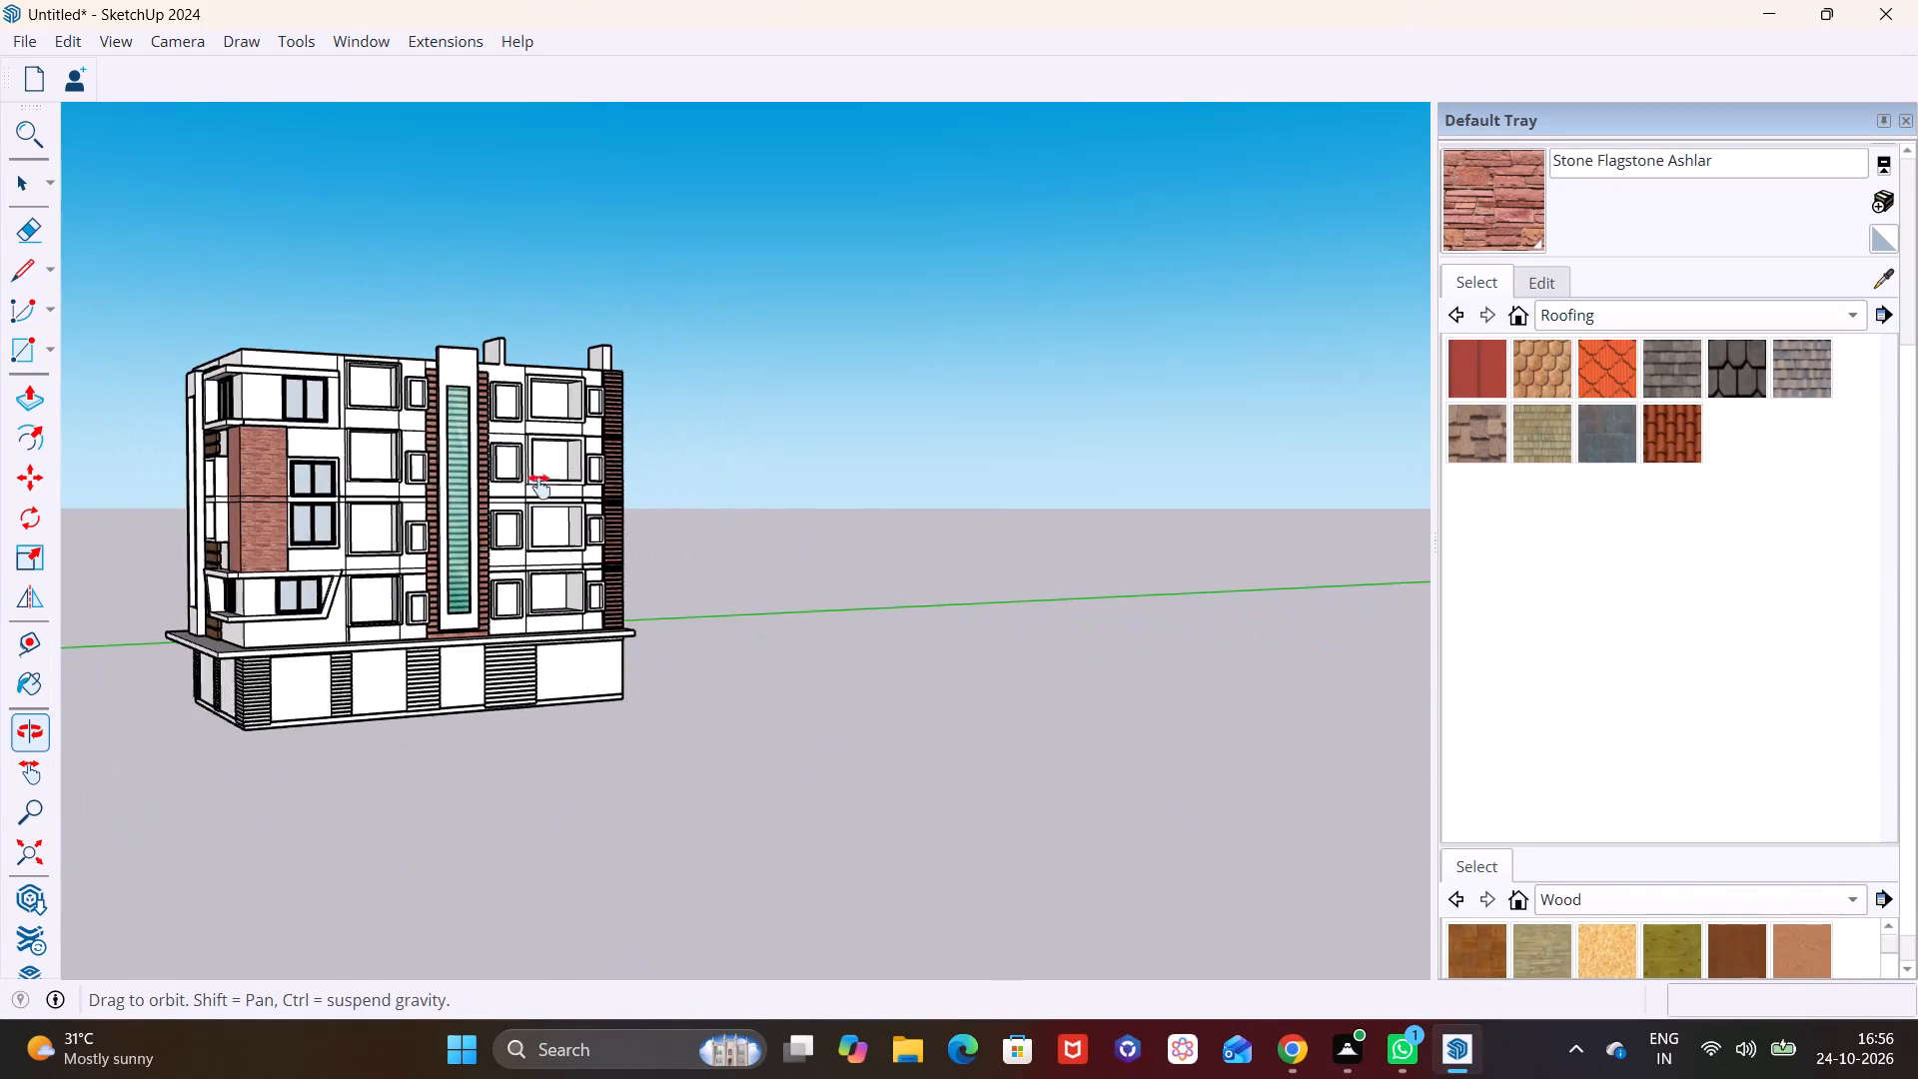
{"action": "middle_click_drag", "start_coordinate": [539, 487], "coordinate": [633, 499], "text": "shift"}
{"action": "middle_click_drag", "start_coordinate": [583, 520], "coordinate": [798, 537]}
{"action": "scroll", "coordinate": [673, 547], "scroll_direction": "up", "scroll_amount": 3}
{"action": "scroll", "coordinate": [532, 527], "scroll_direction": "down", "scroll_amount": 5}
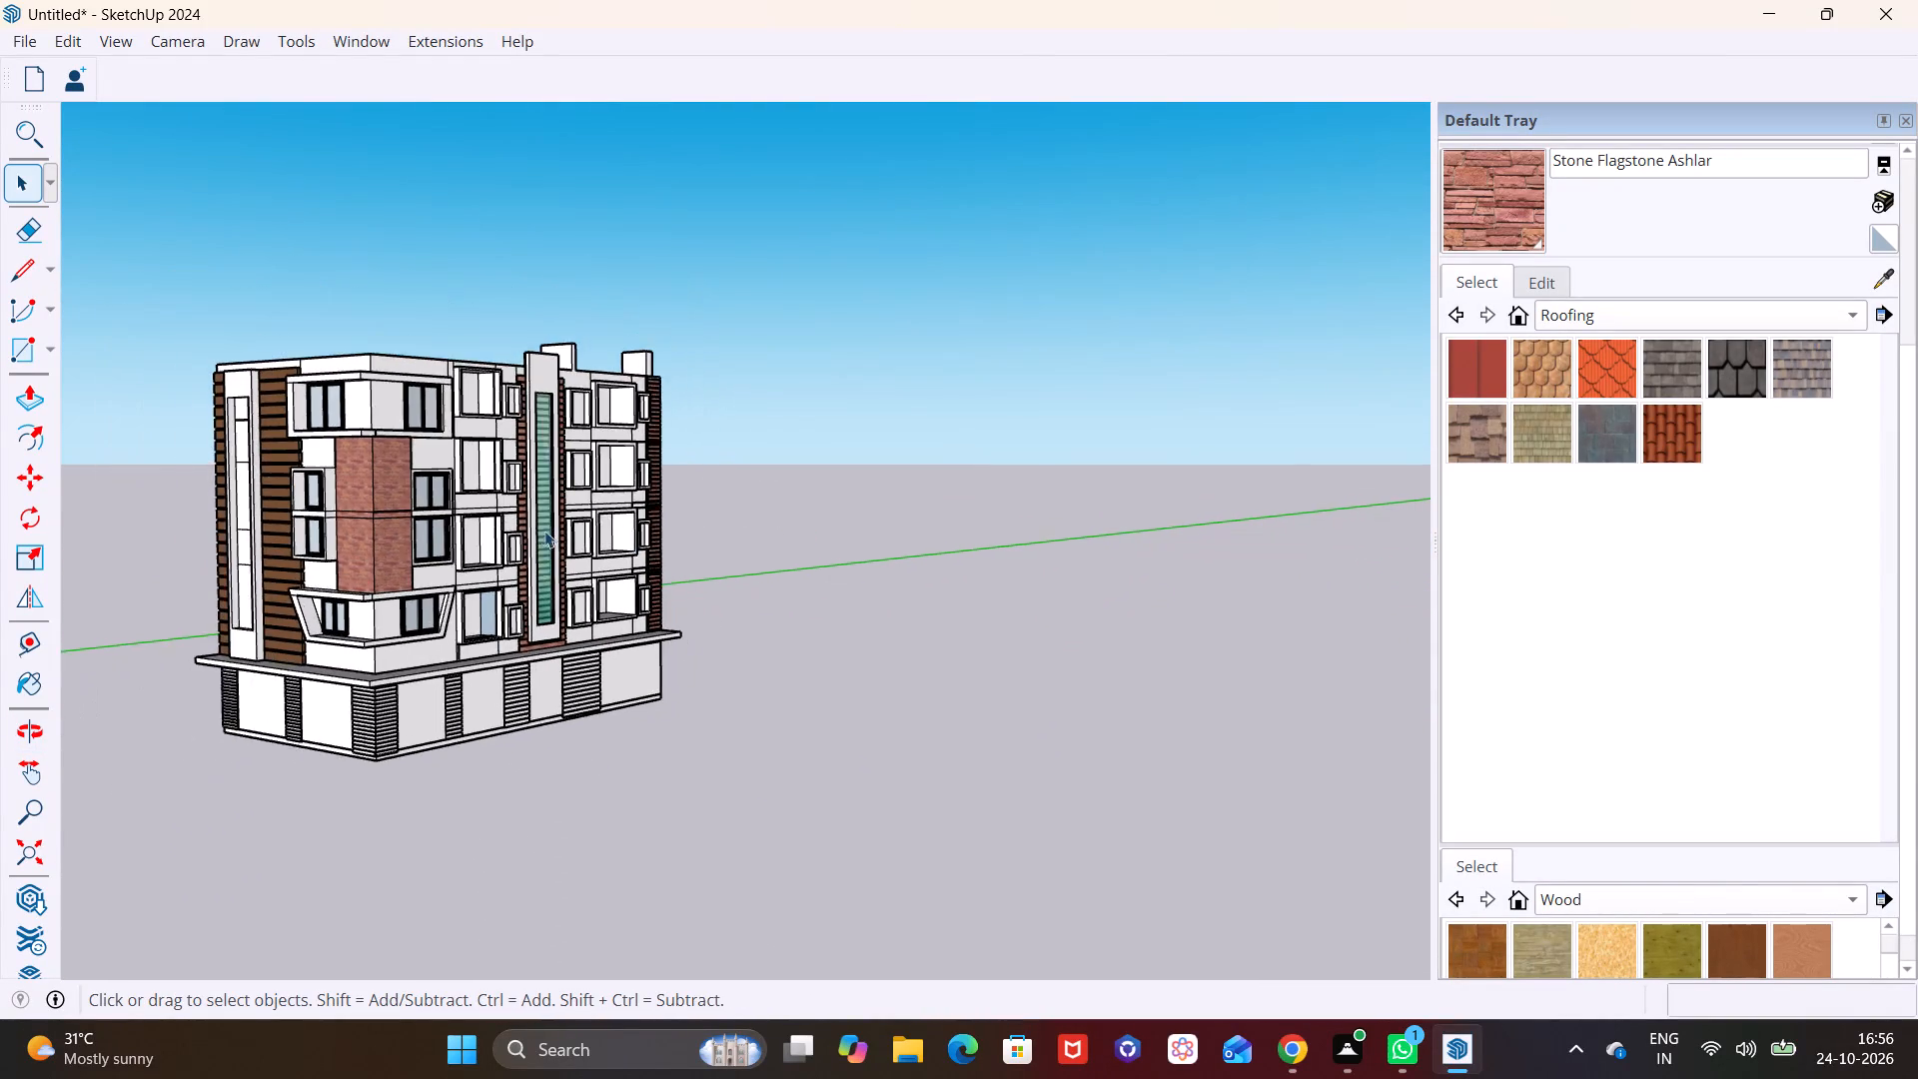
{"action": "middle_click_drag", "start_coordinate": [549, 537], "coordinate": [715, 579], "text": "shift"}
{"action": "scroll", "coordinate": [675, 576], "scroll_direction": "up", "scroll_amount": 2}
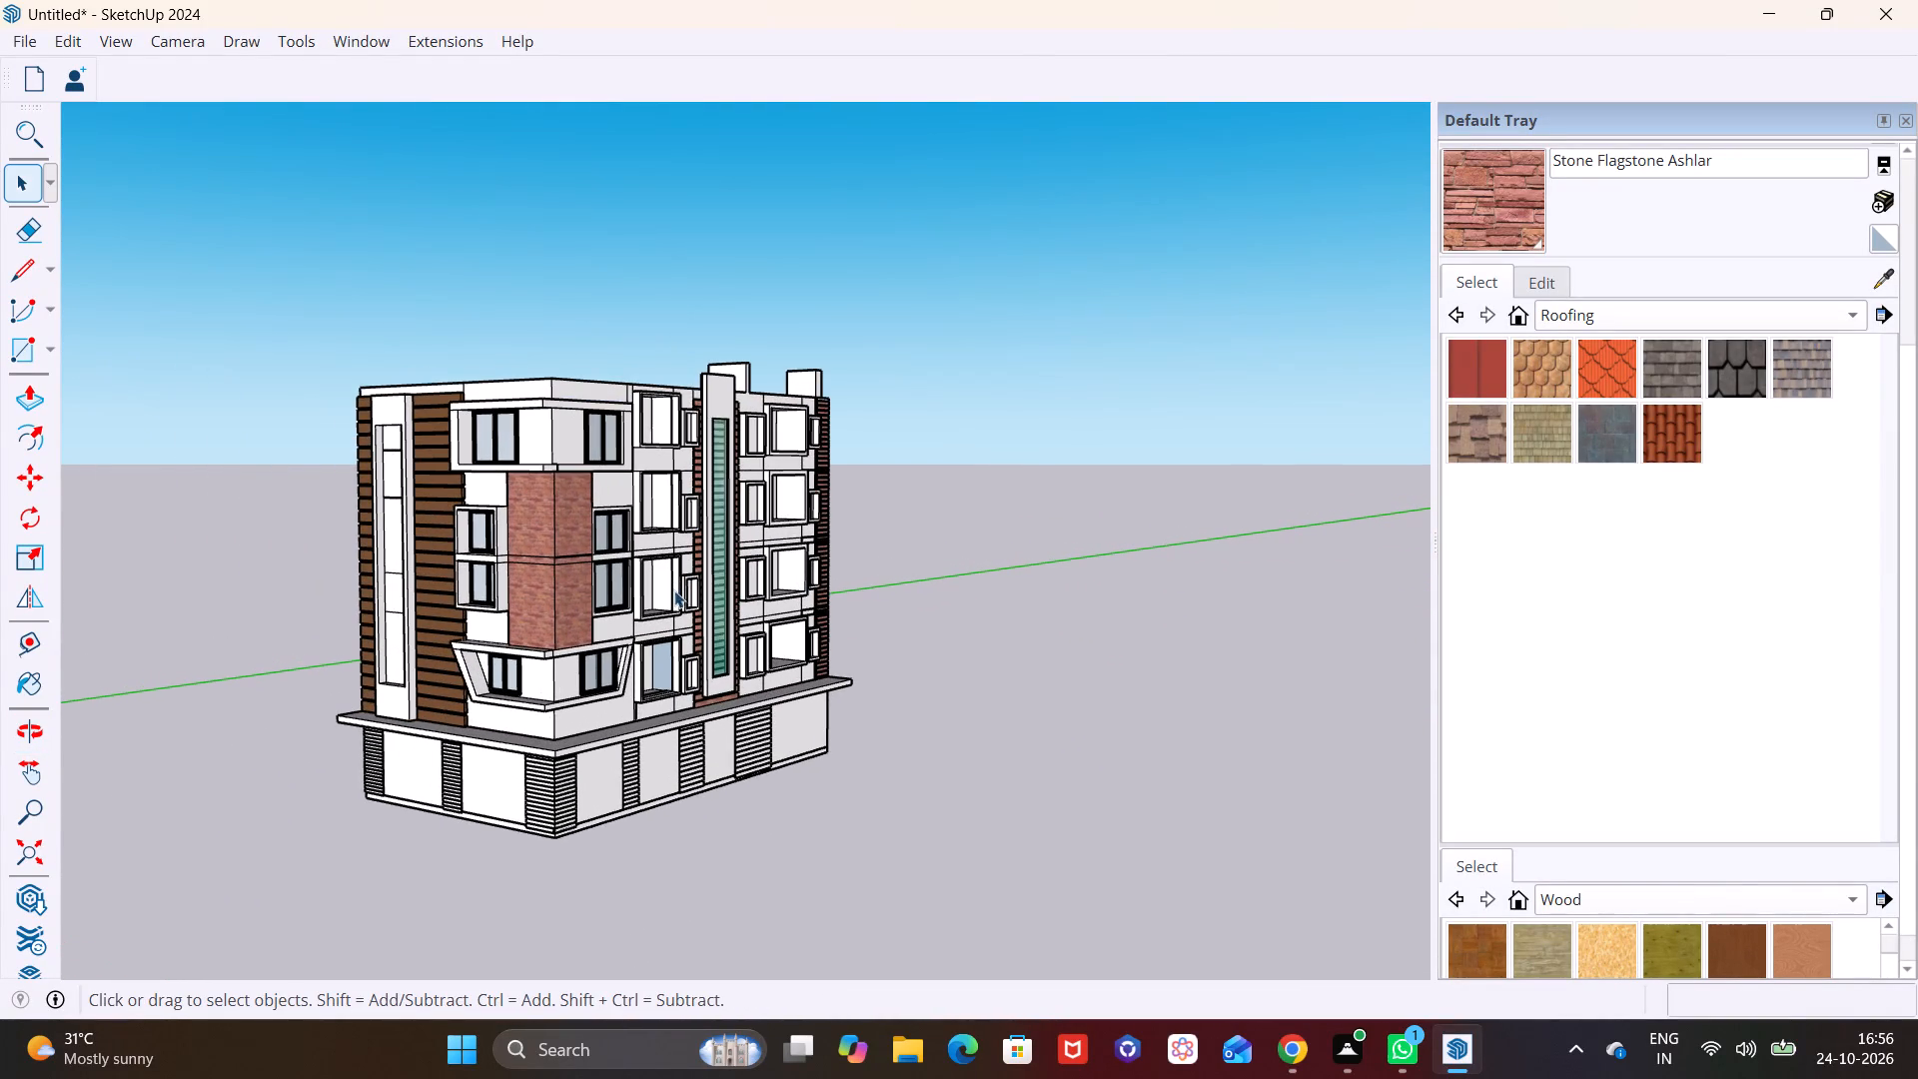
{"action": "middle_click_drag", "start_coordinate": [691, 647], "coordinate": [605, 477], "text": "shift"}
{"action": "scroll", "coordinate": [691, 647], "scroll_direction": "up", "scroll_amount": 1, "text": "shift"}
{"action": "scroll", "coordinate": [670, 606], "scroll_direction": "up", "scroll_amount": 9}
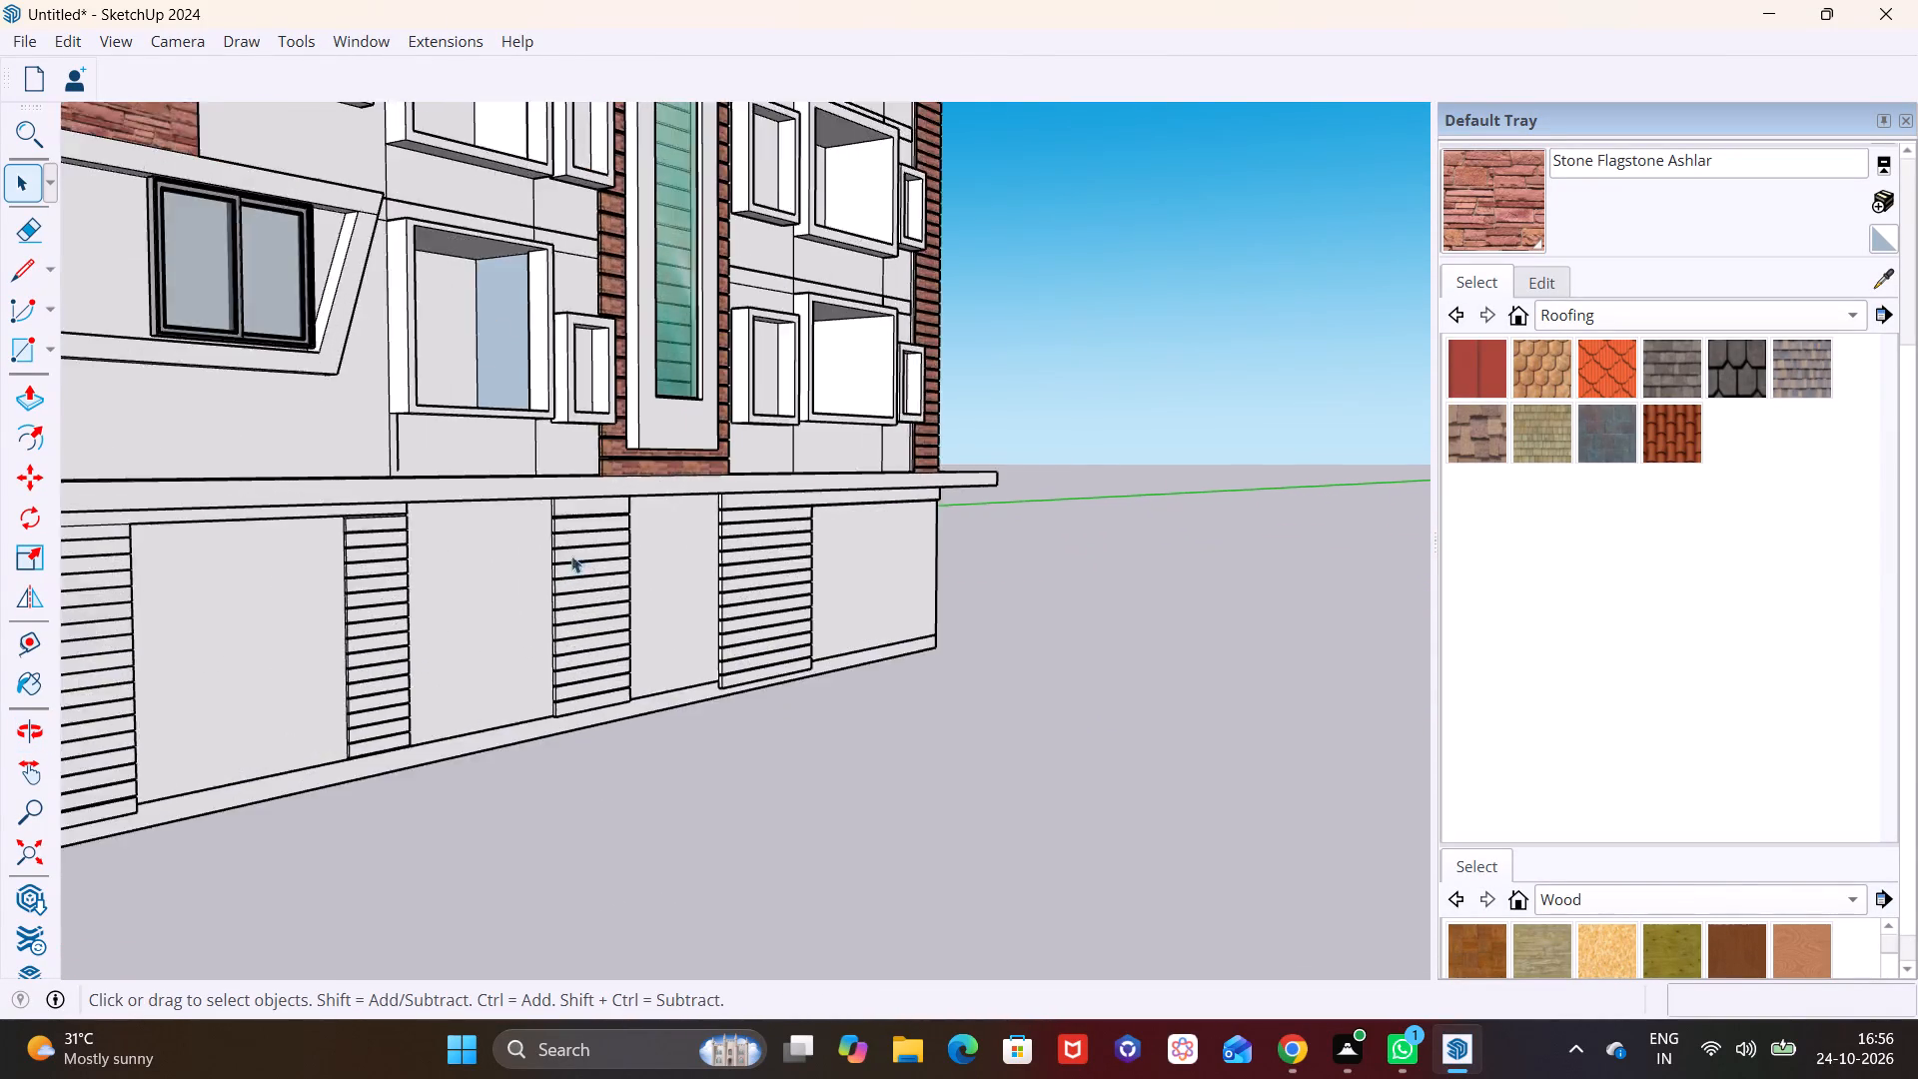
{"action": "scroll", "coordinate": [571, 555], "scroll_direction": "up", "scroll_amount": 2}
{"action": "middle_click_drag", "start_coordinate": [597, 544], "coordinate": [457, 548]}
{"action": "scroll", "coordinate": [485, 539], "scroll_direction": "up", "scroll_amount": 4}
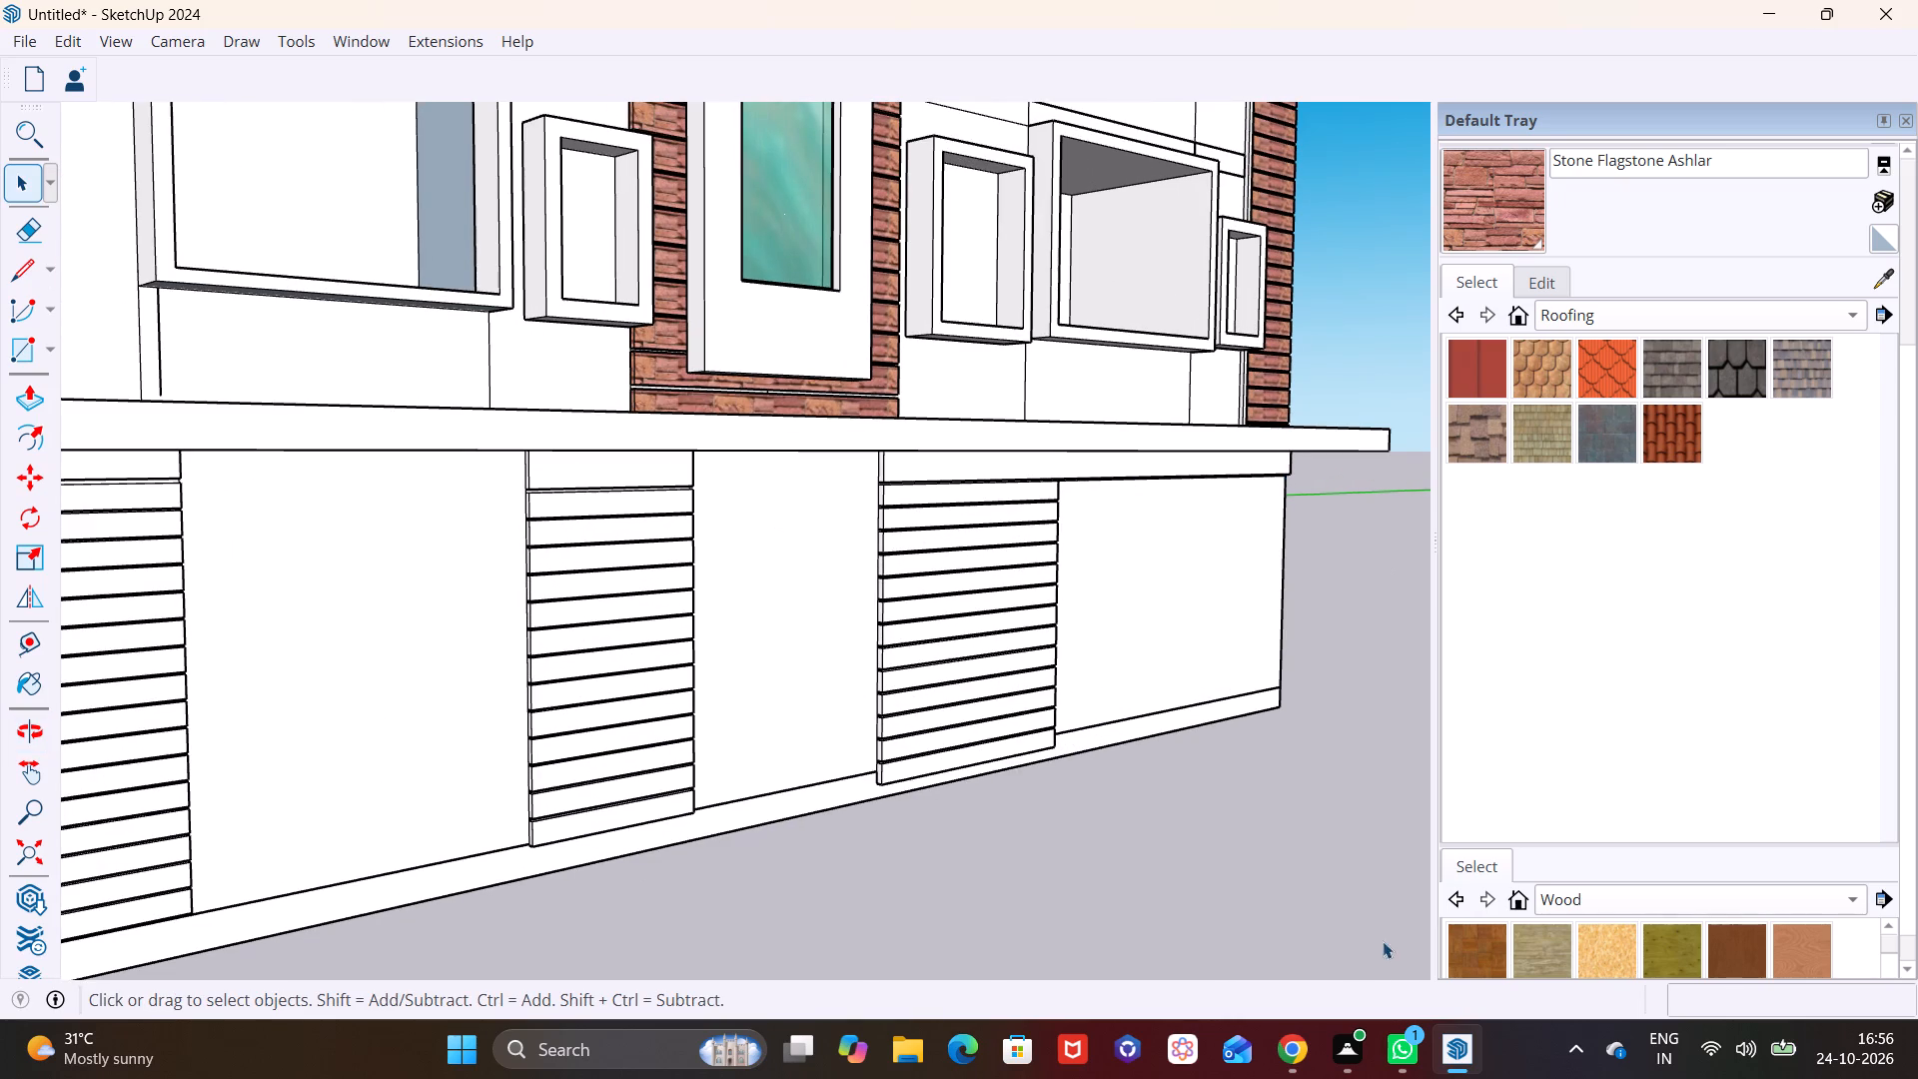
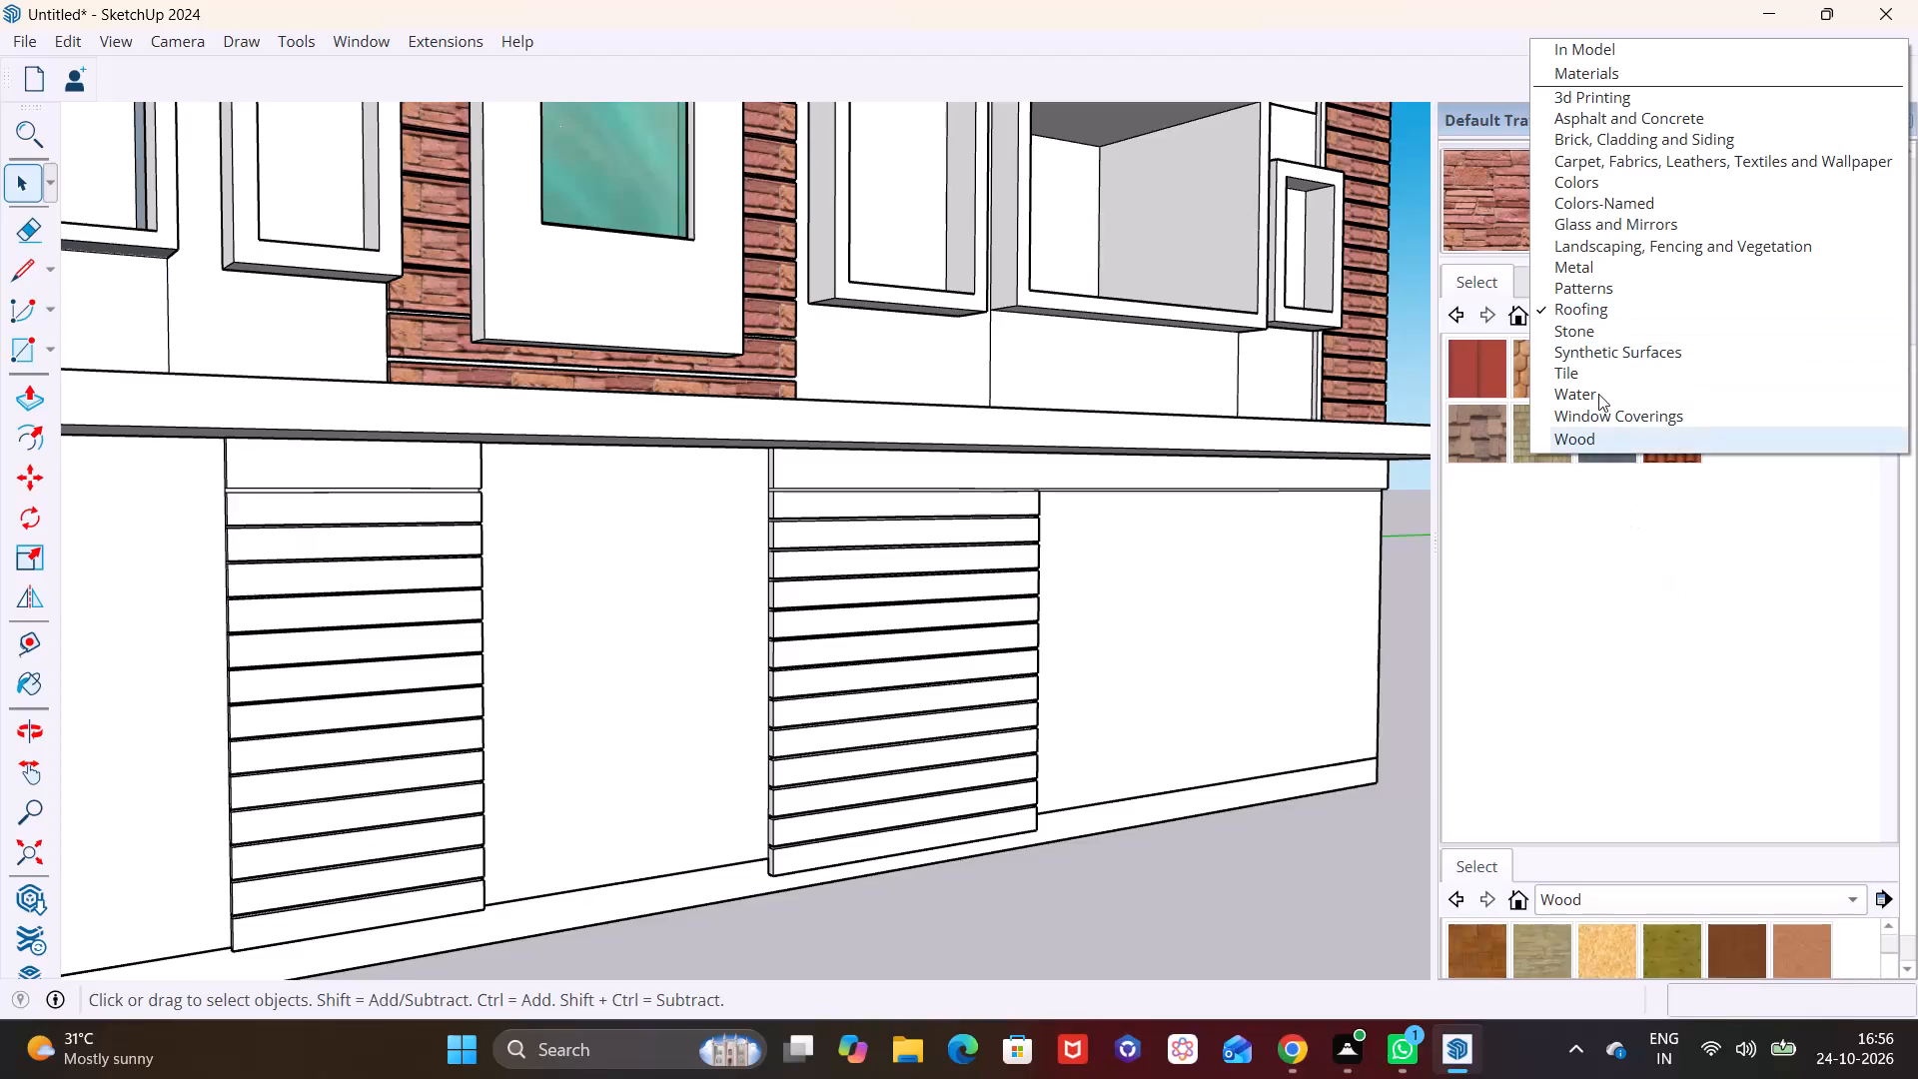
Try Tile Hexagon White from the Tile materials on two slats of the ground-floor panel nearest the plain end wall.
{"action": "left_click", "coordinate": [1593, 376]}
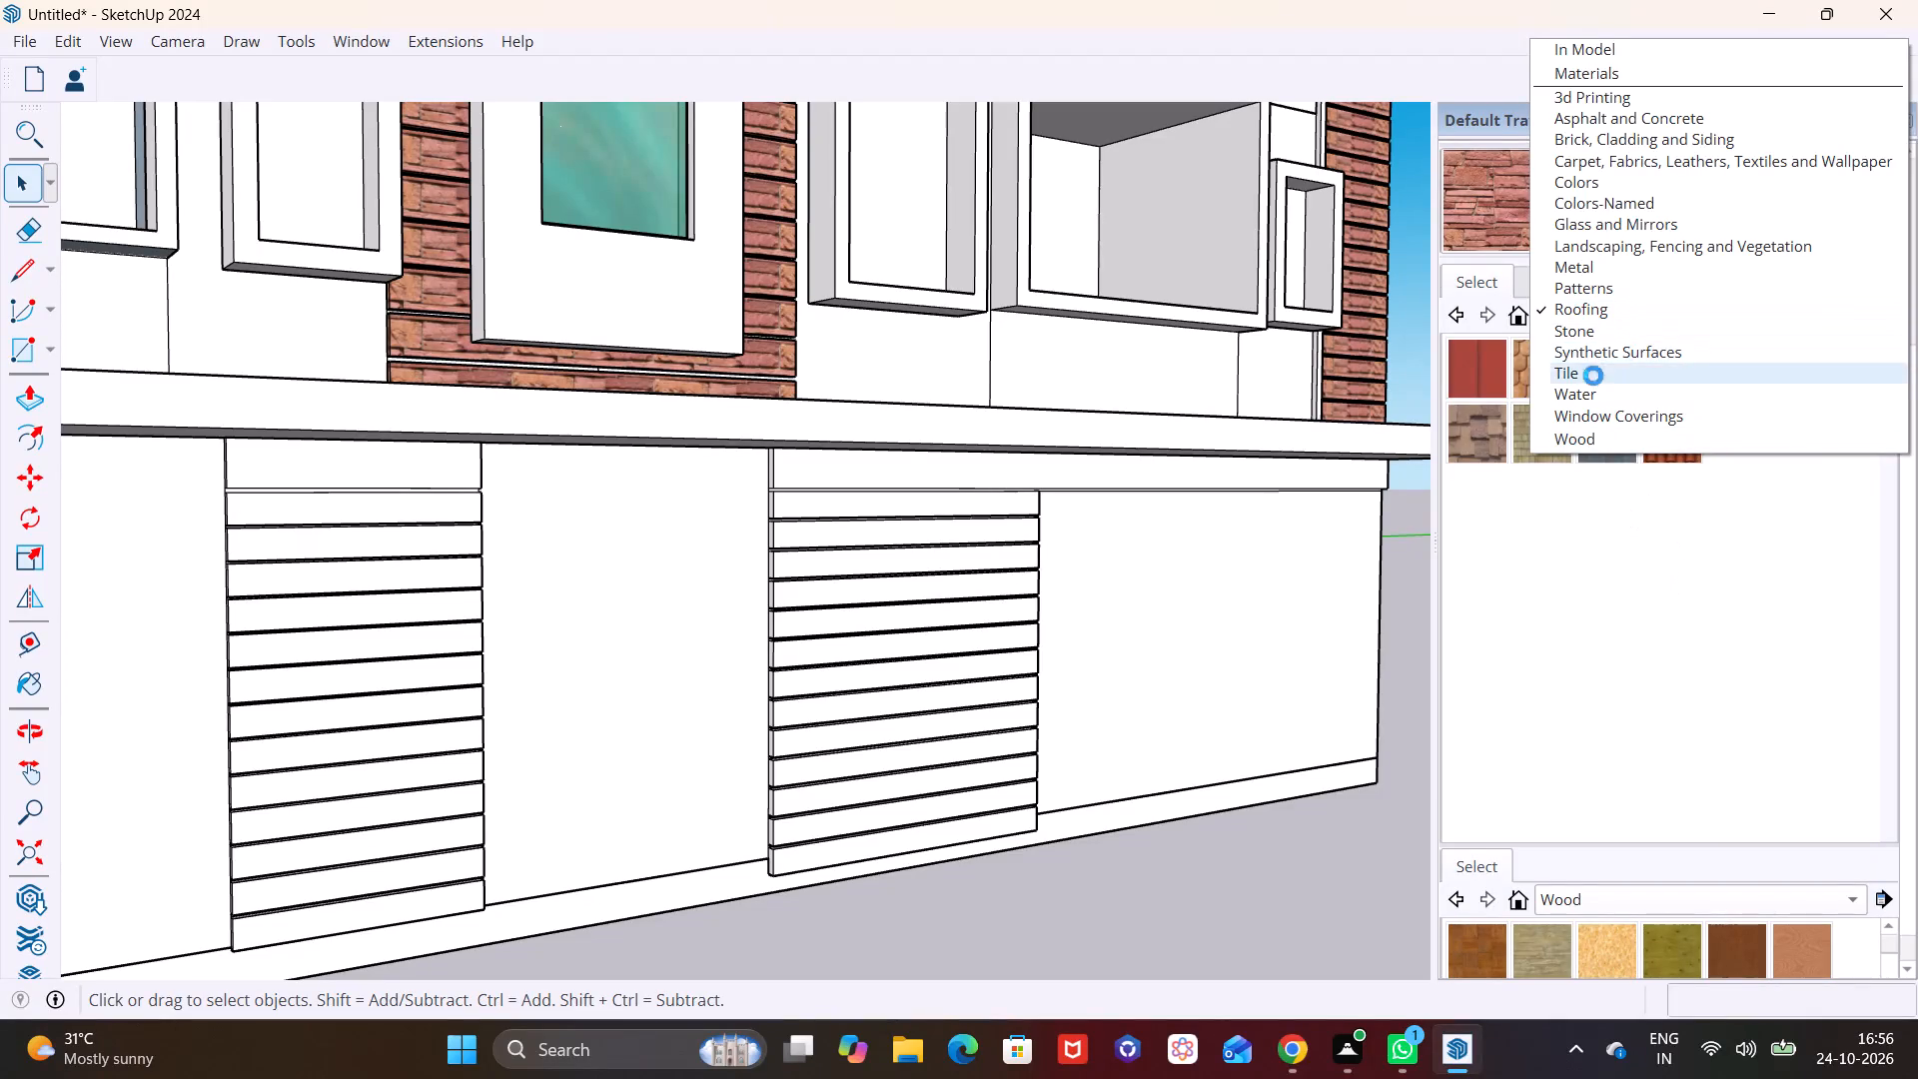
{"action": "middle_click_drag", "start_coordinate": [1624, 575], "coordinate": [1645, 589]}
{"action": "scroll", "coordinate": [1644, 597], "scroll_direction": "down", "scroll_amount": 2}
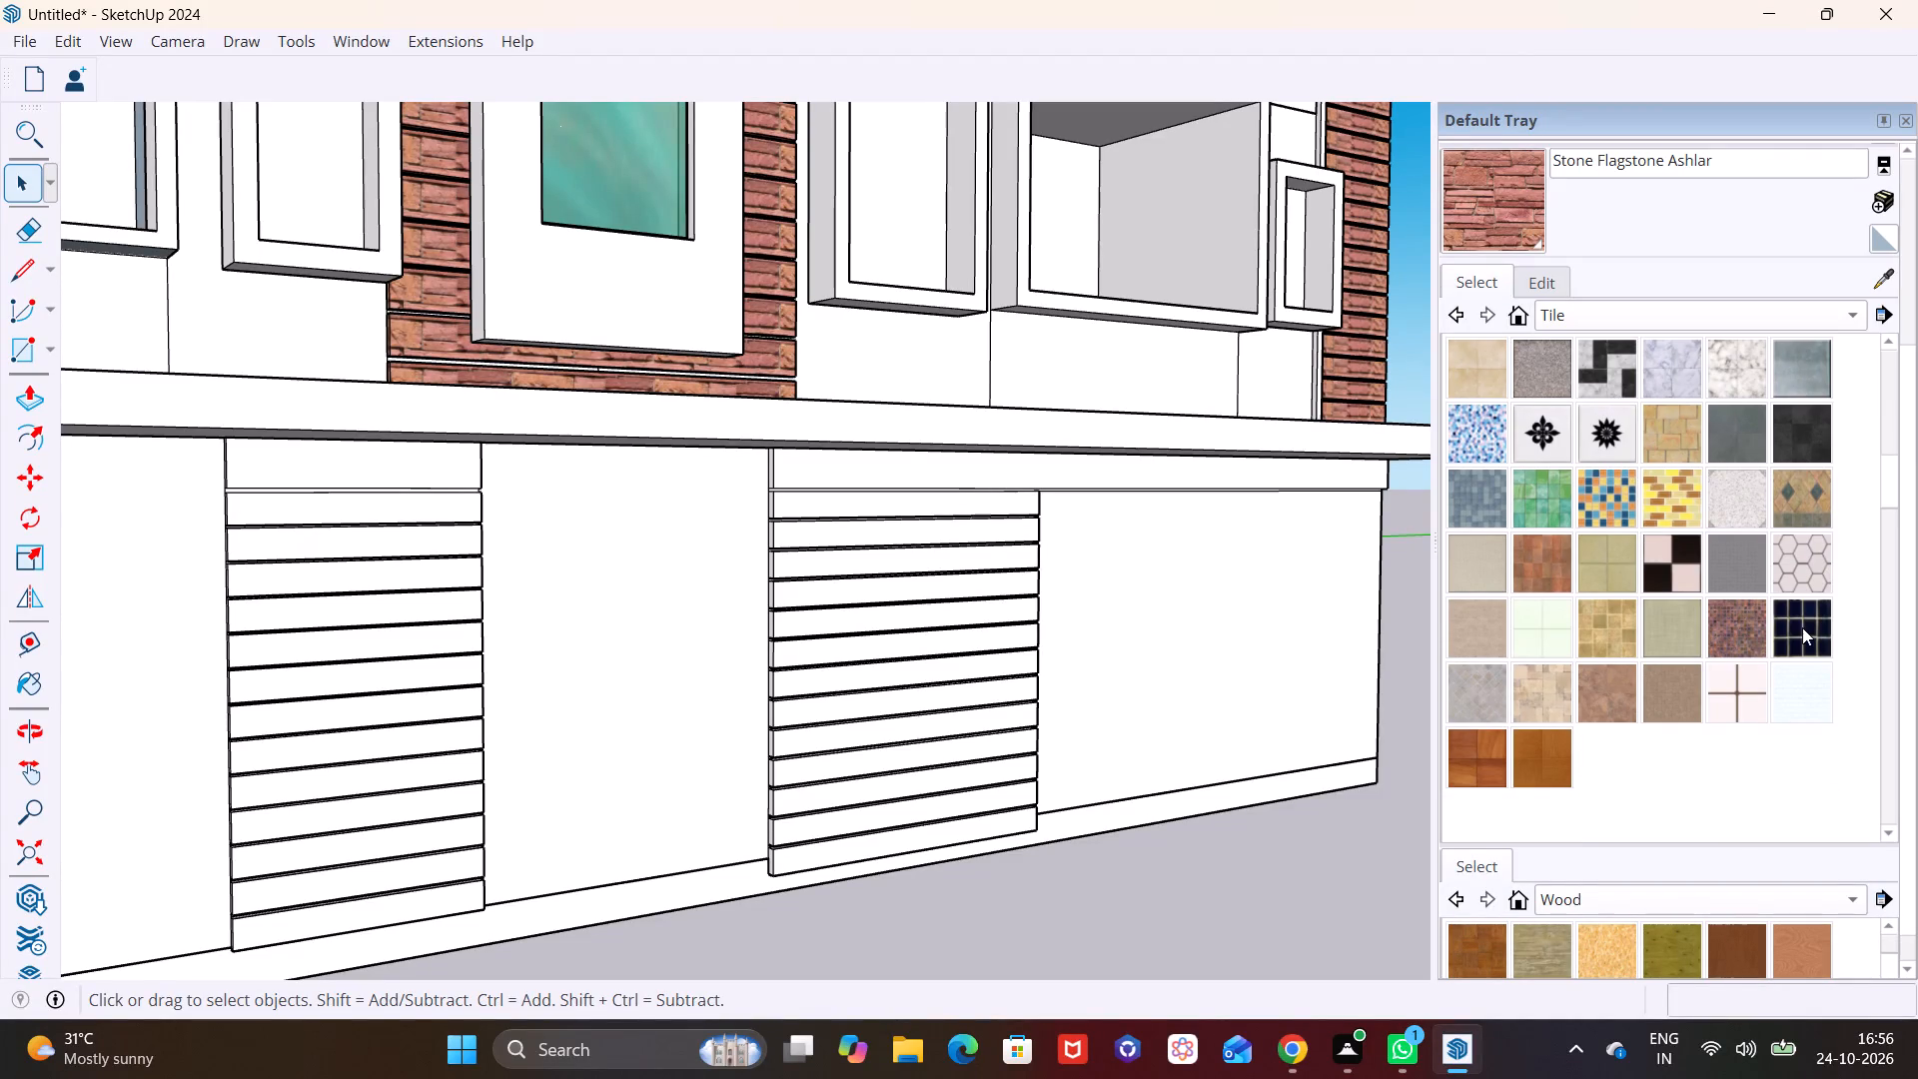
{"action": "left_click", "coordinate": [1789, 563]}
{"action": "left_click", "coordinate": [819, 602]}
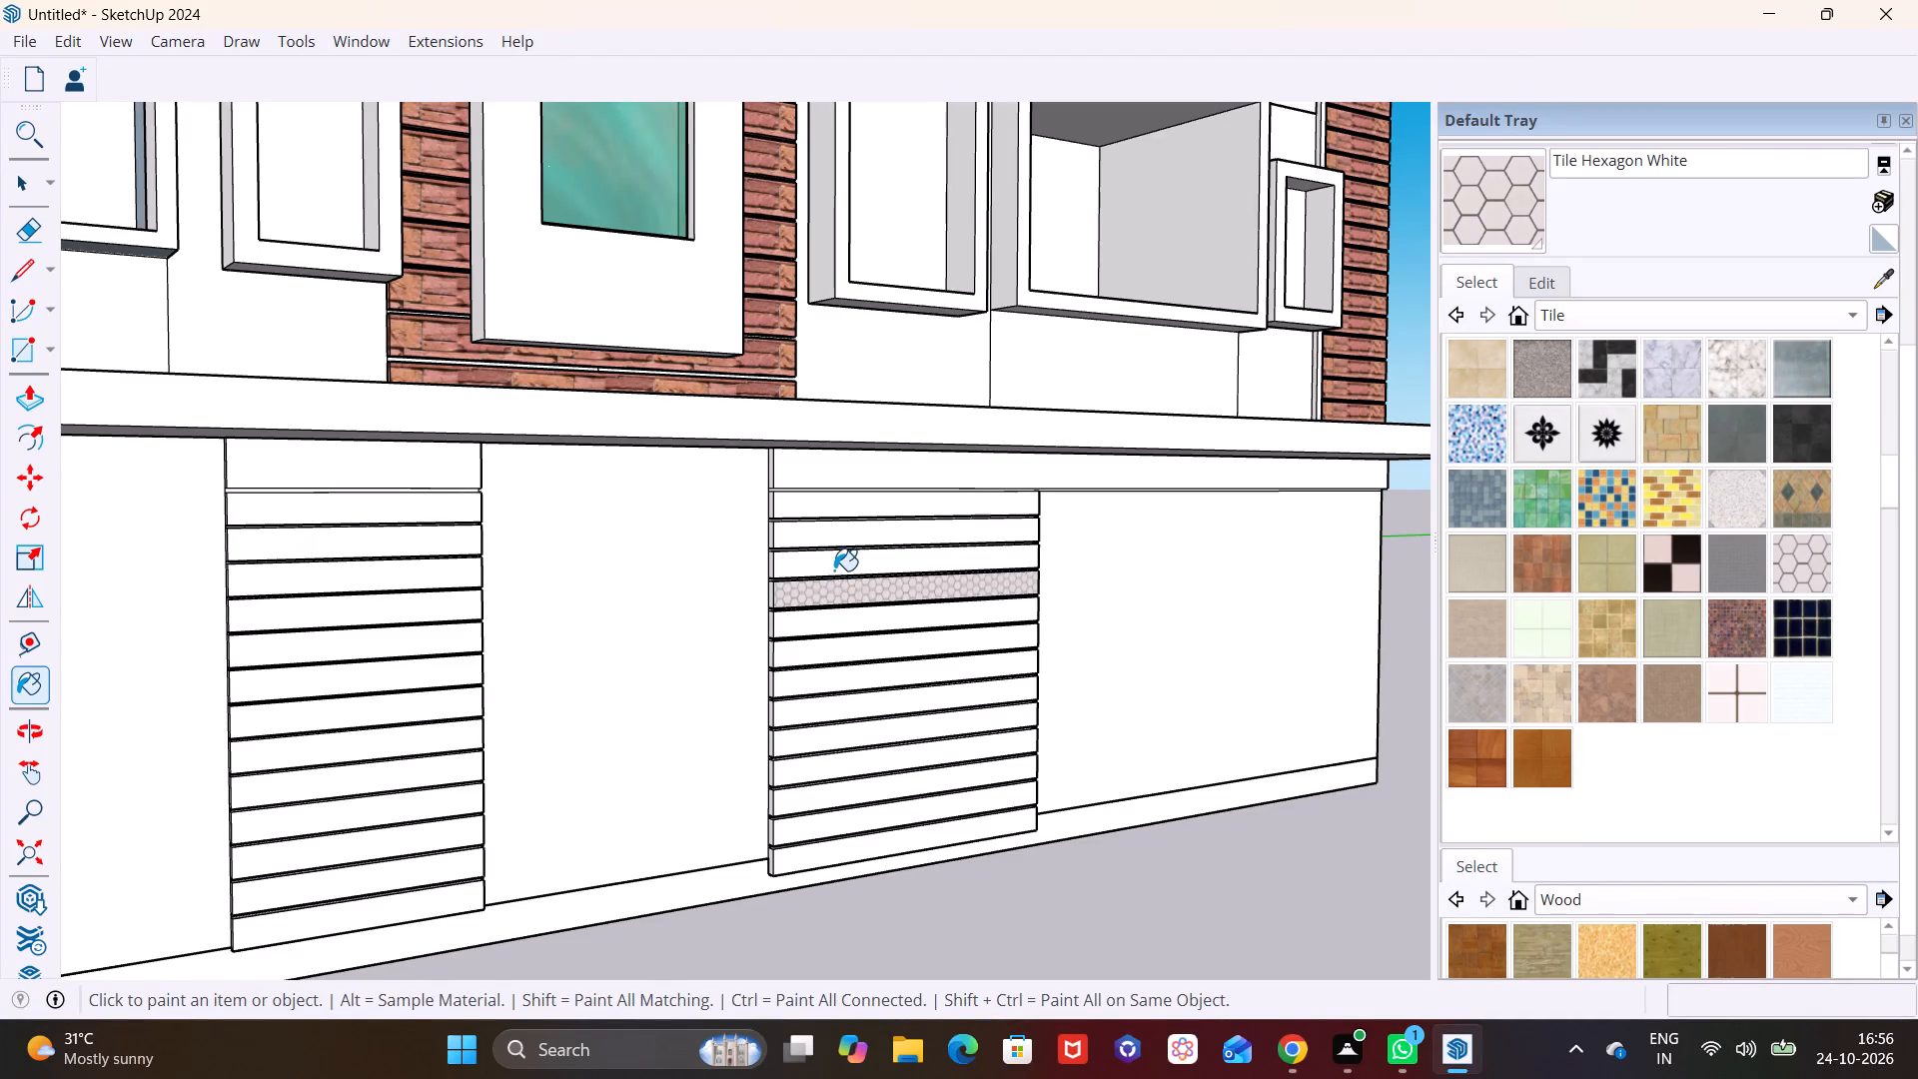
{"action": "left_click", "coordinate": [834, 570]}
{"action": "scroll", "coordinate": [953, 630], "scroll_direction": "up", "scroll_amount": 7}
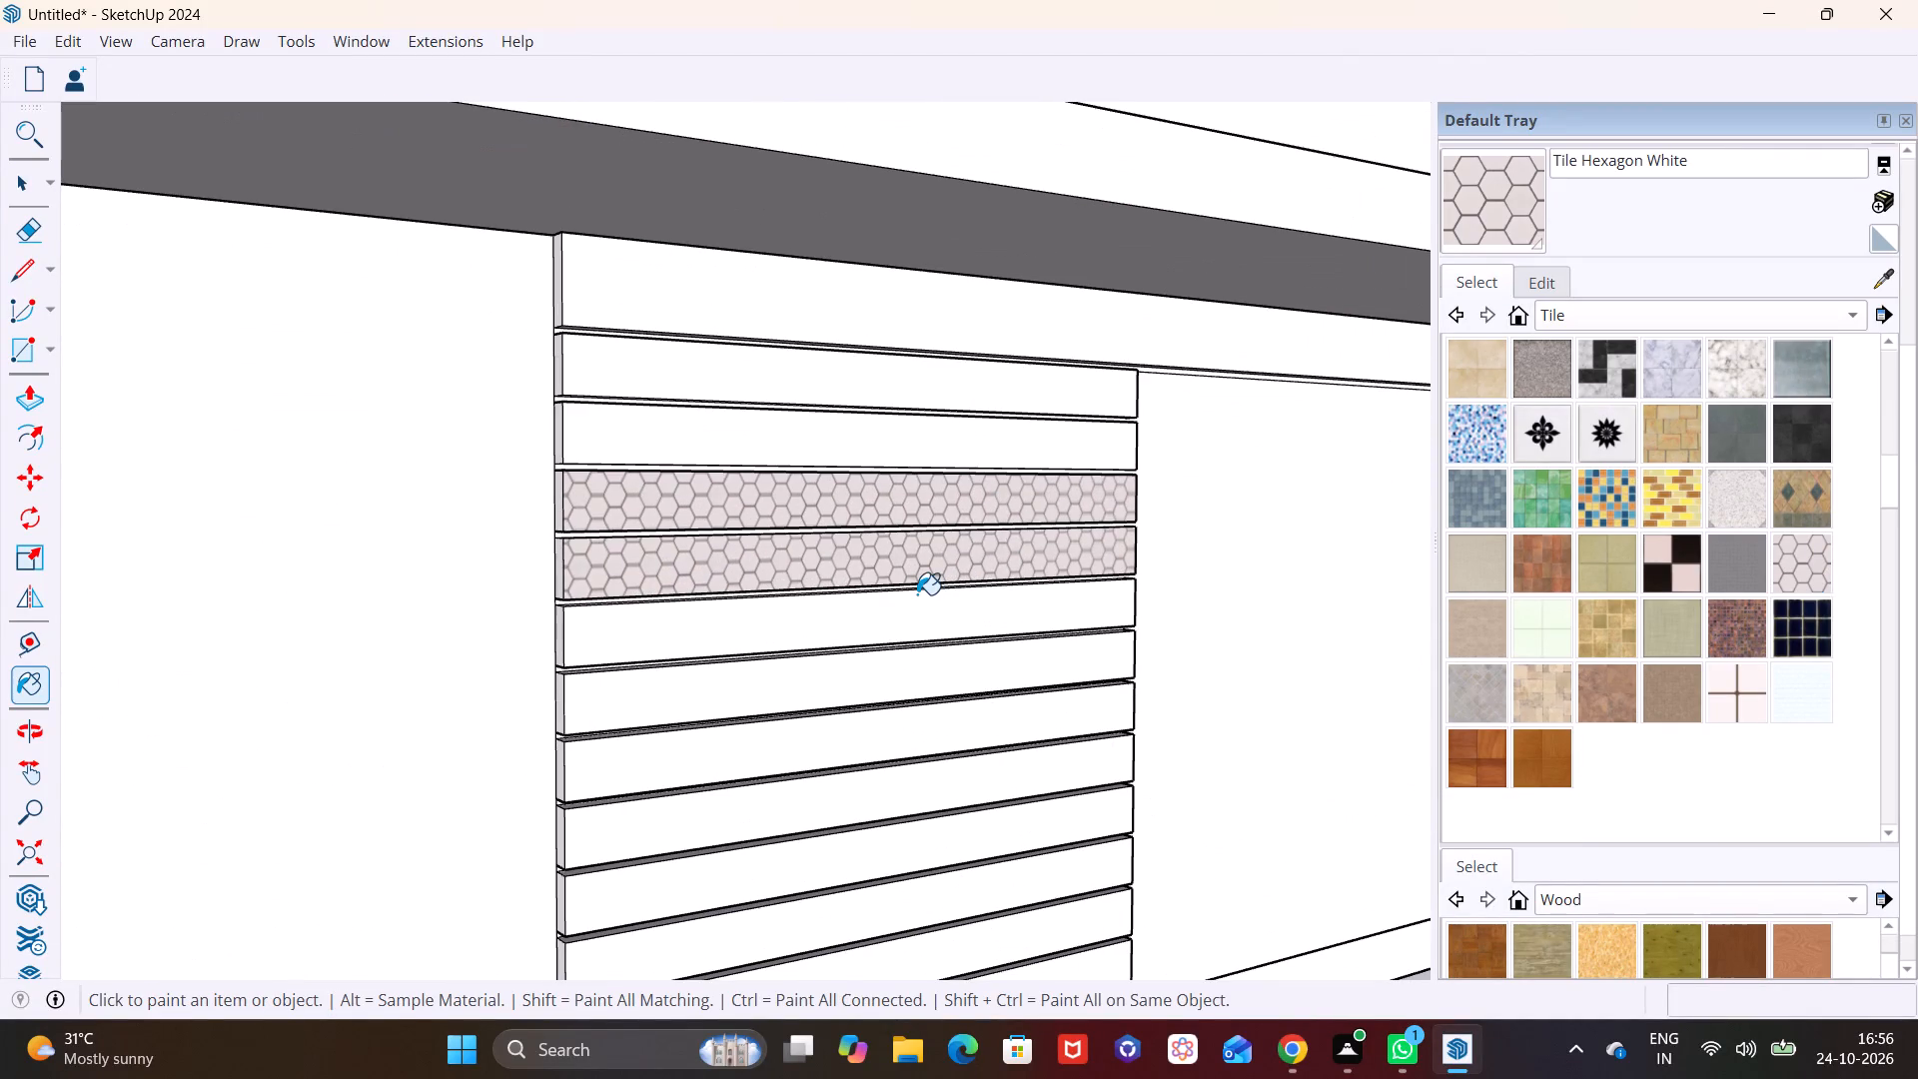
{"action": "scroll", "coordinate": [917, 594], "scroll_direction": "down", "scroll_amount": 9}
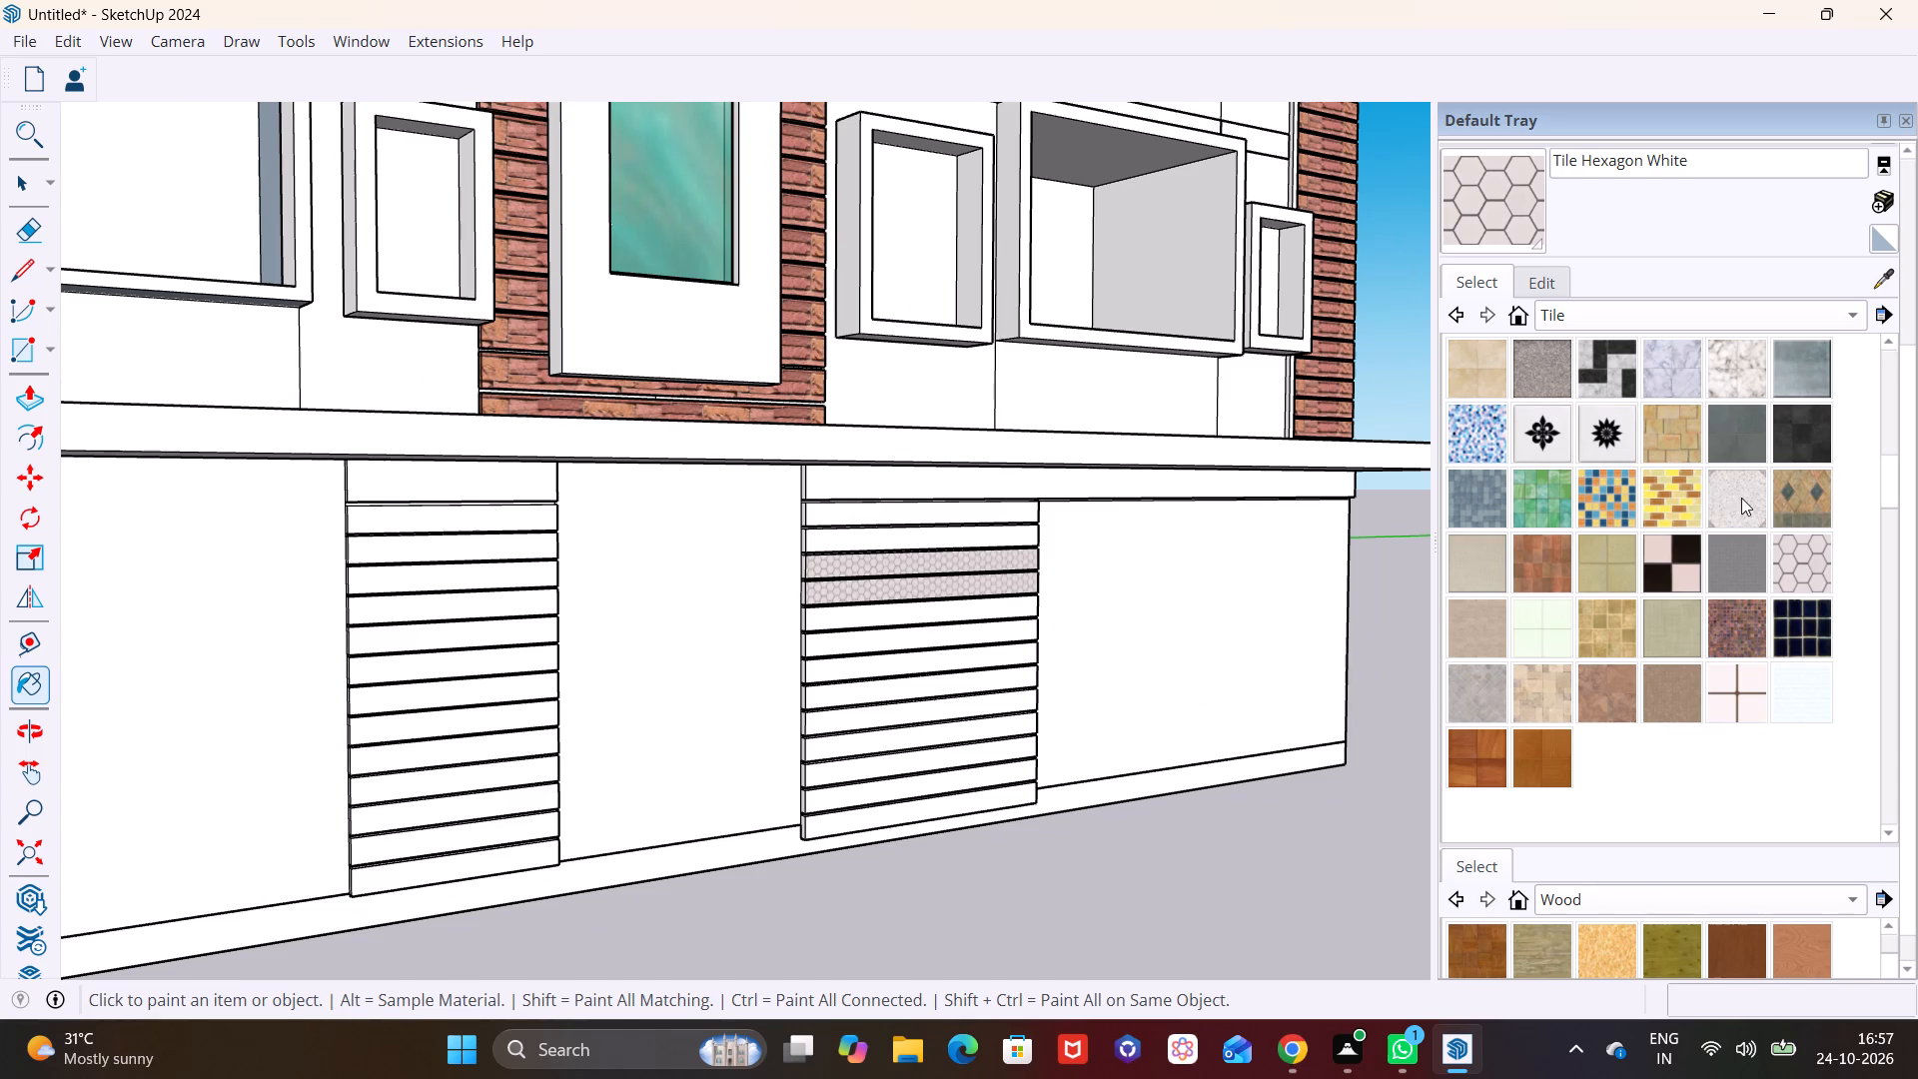
Paint the band below the ledge and the top six slats of that ground-floor panel with Terrazzo Tile Accent.
{"action": "left_click", "coordinate": [1741, 498]}
{"action": "left_click", "coordinate": [981, 561]}
{"action": "left_click", "coordinate": [971, 592]}
{"action": "scroll", "coordinate": [968, 592], "scroll_direction": "up", "scroll_amount": 6}
{"action": "scroll", "coordinate": [904, 589], "scroll_direction": "down", "scroll_amount": 3}
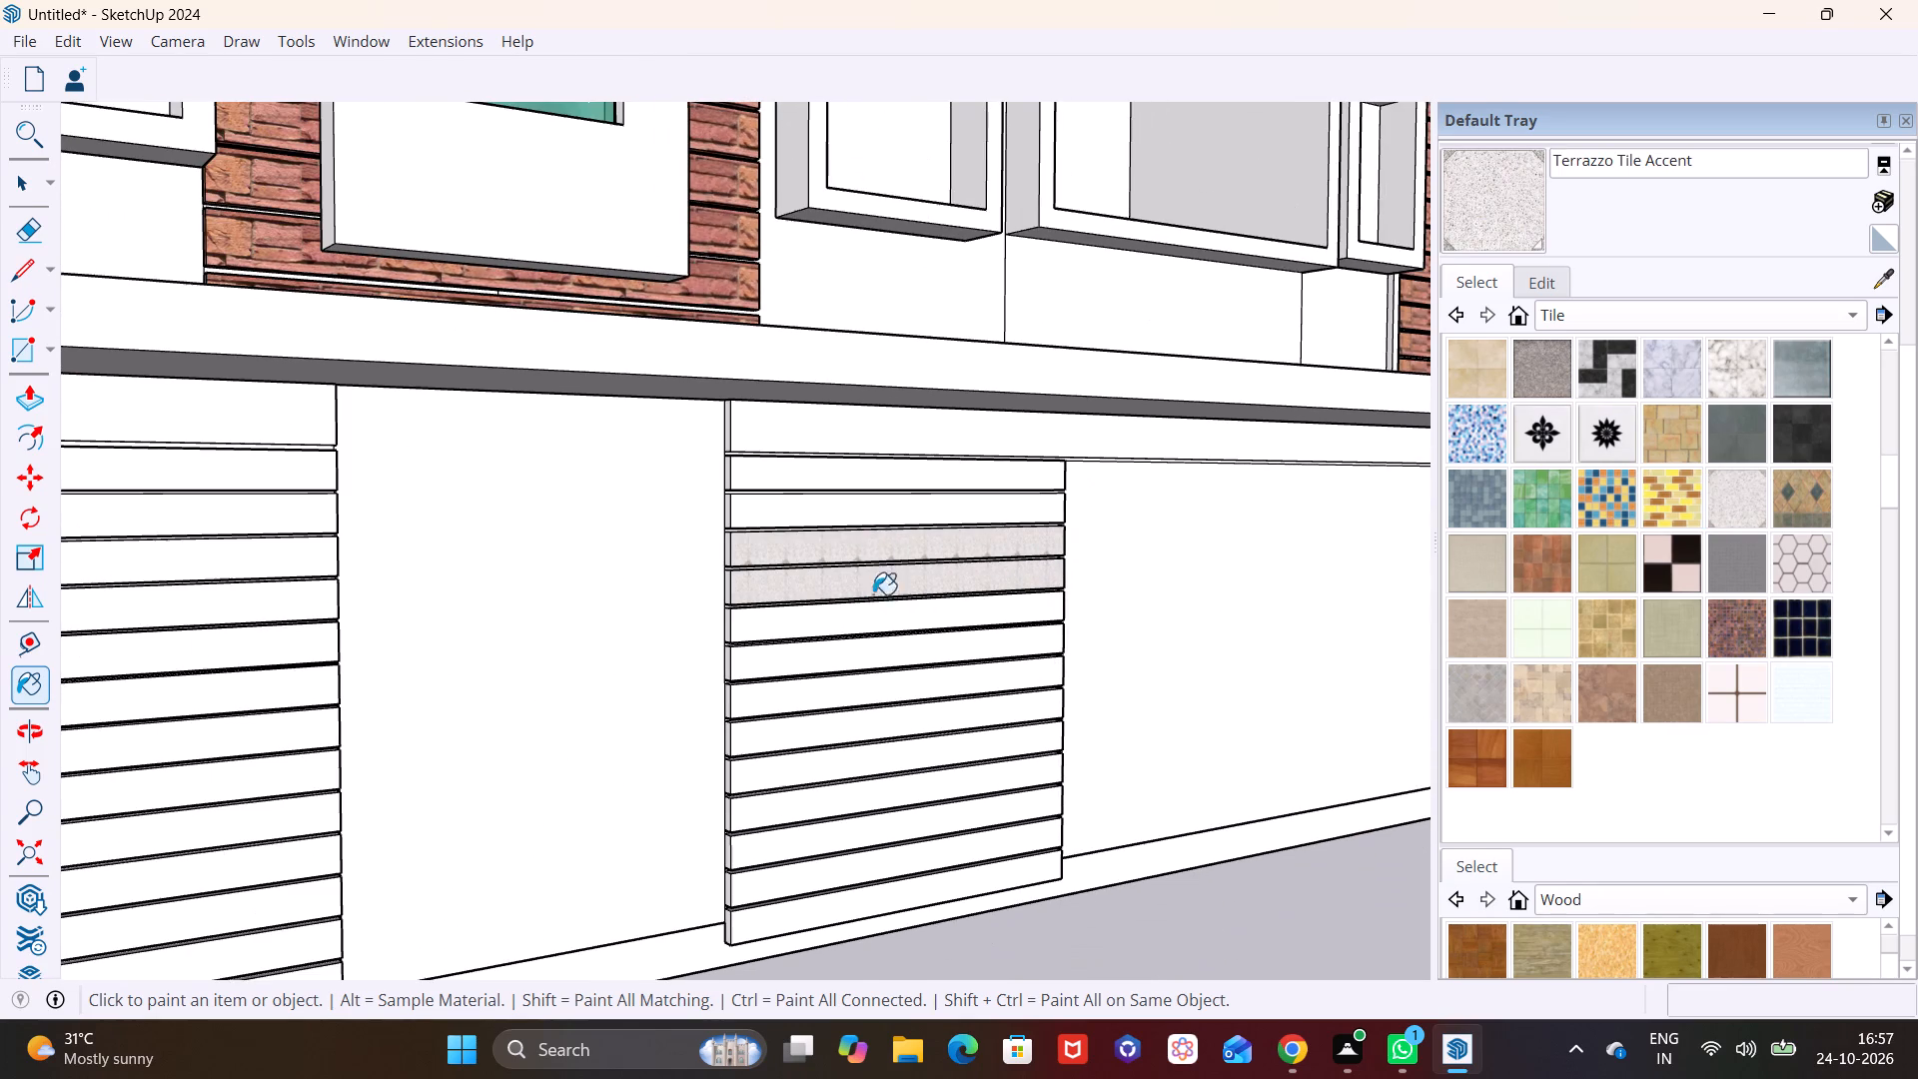
{"action": "left_click", "coordinate": [887, 518]}
{"action": "left_click", "coordinate": [894, 480]}
{"action": "left_click", "coordinate": [900, 446]}
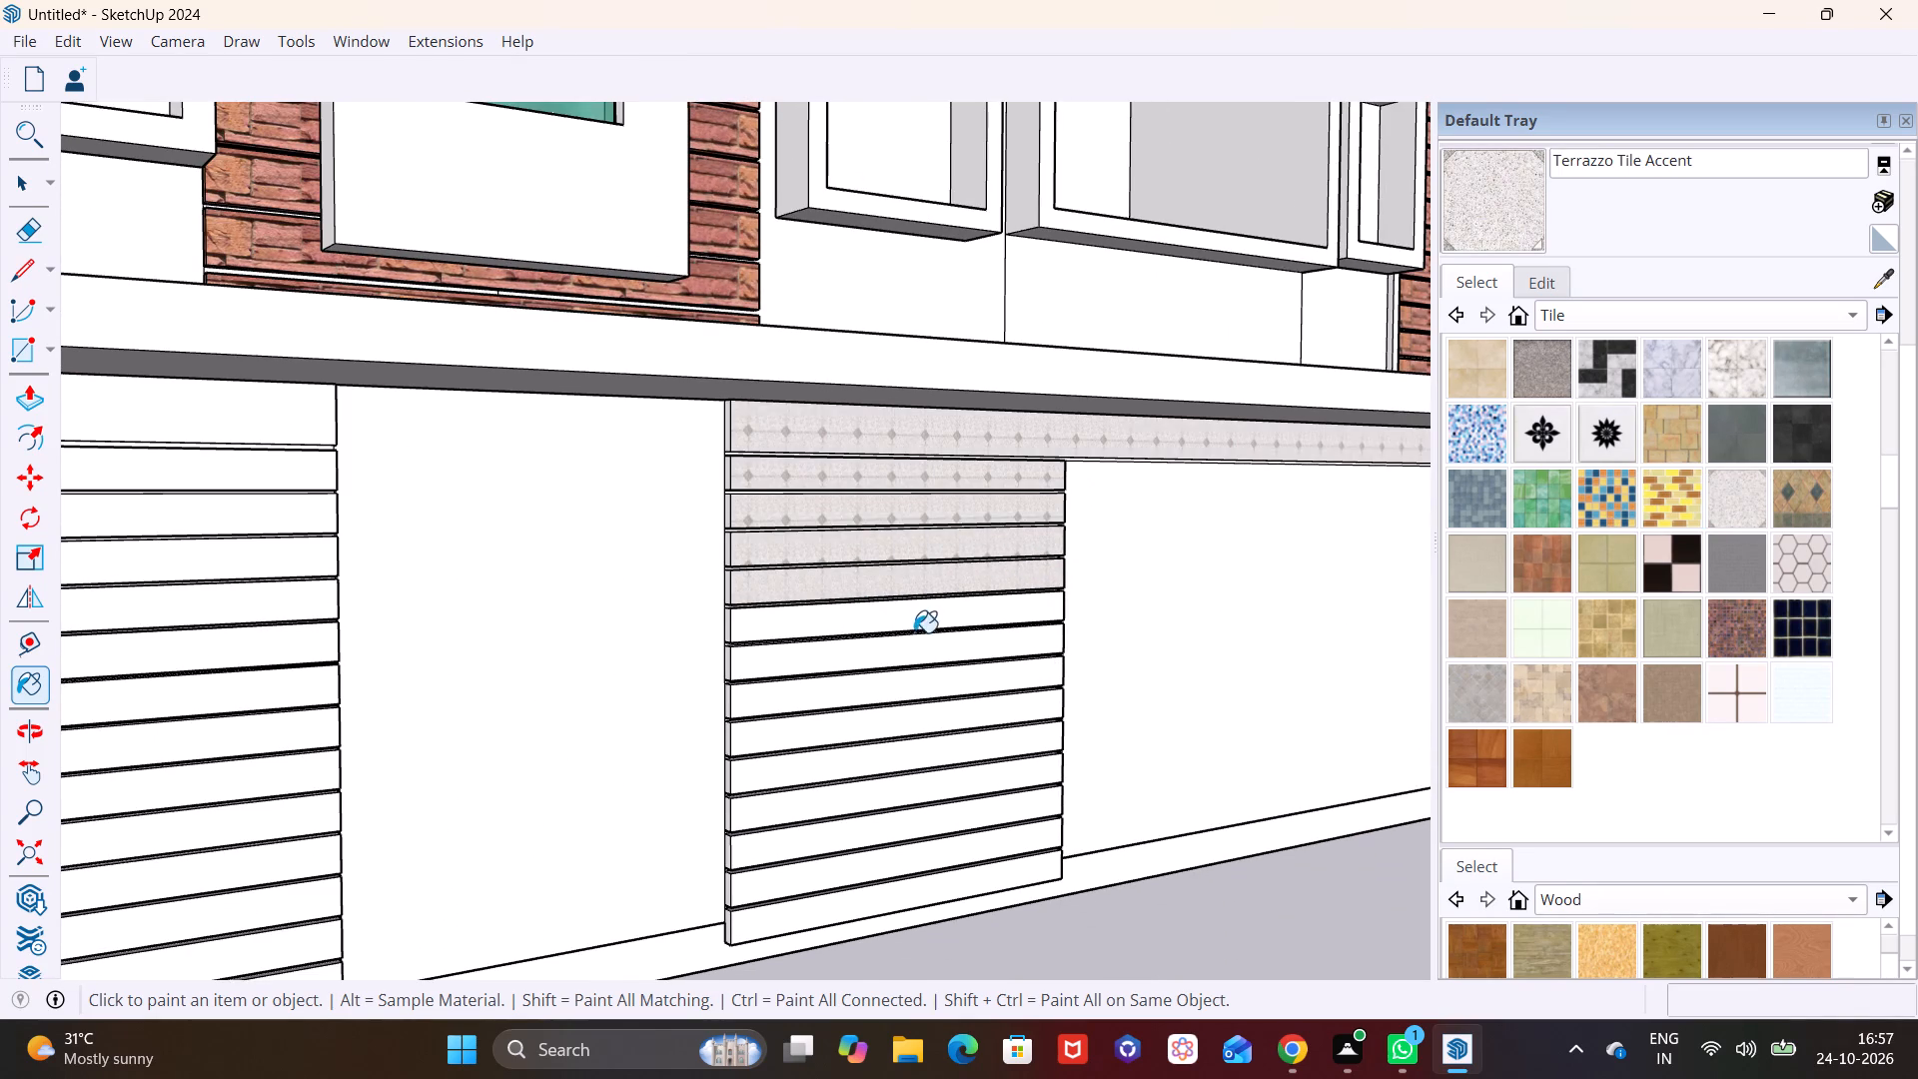
{"action": "left_click", "coordinate": [911, 627]}
{"action": "left_click", "coordinate": [911, 638]}
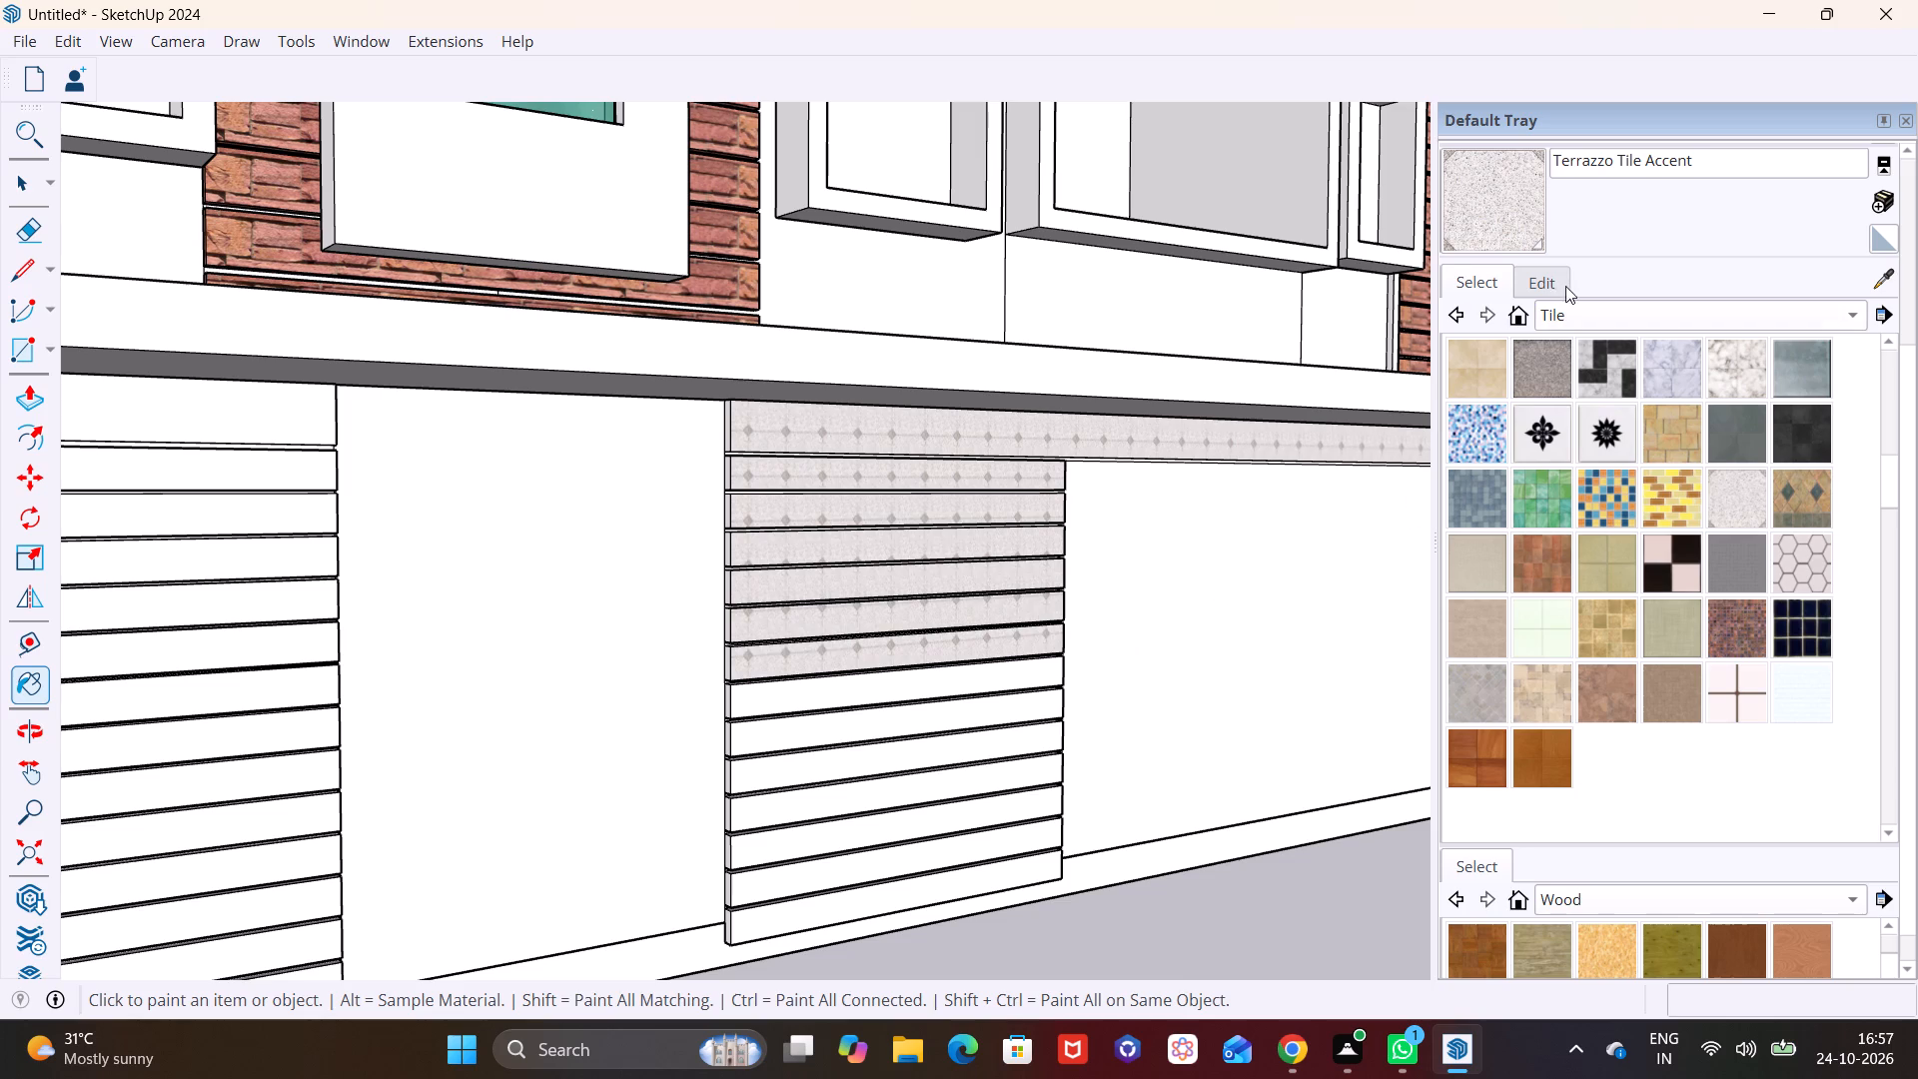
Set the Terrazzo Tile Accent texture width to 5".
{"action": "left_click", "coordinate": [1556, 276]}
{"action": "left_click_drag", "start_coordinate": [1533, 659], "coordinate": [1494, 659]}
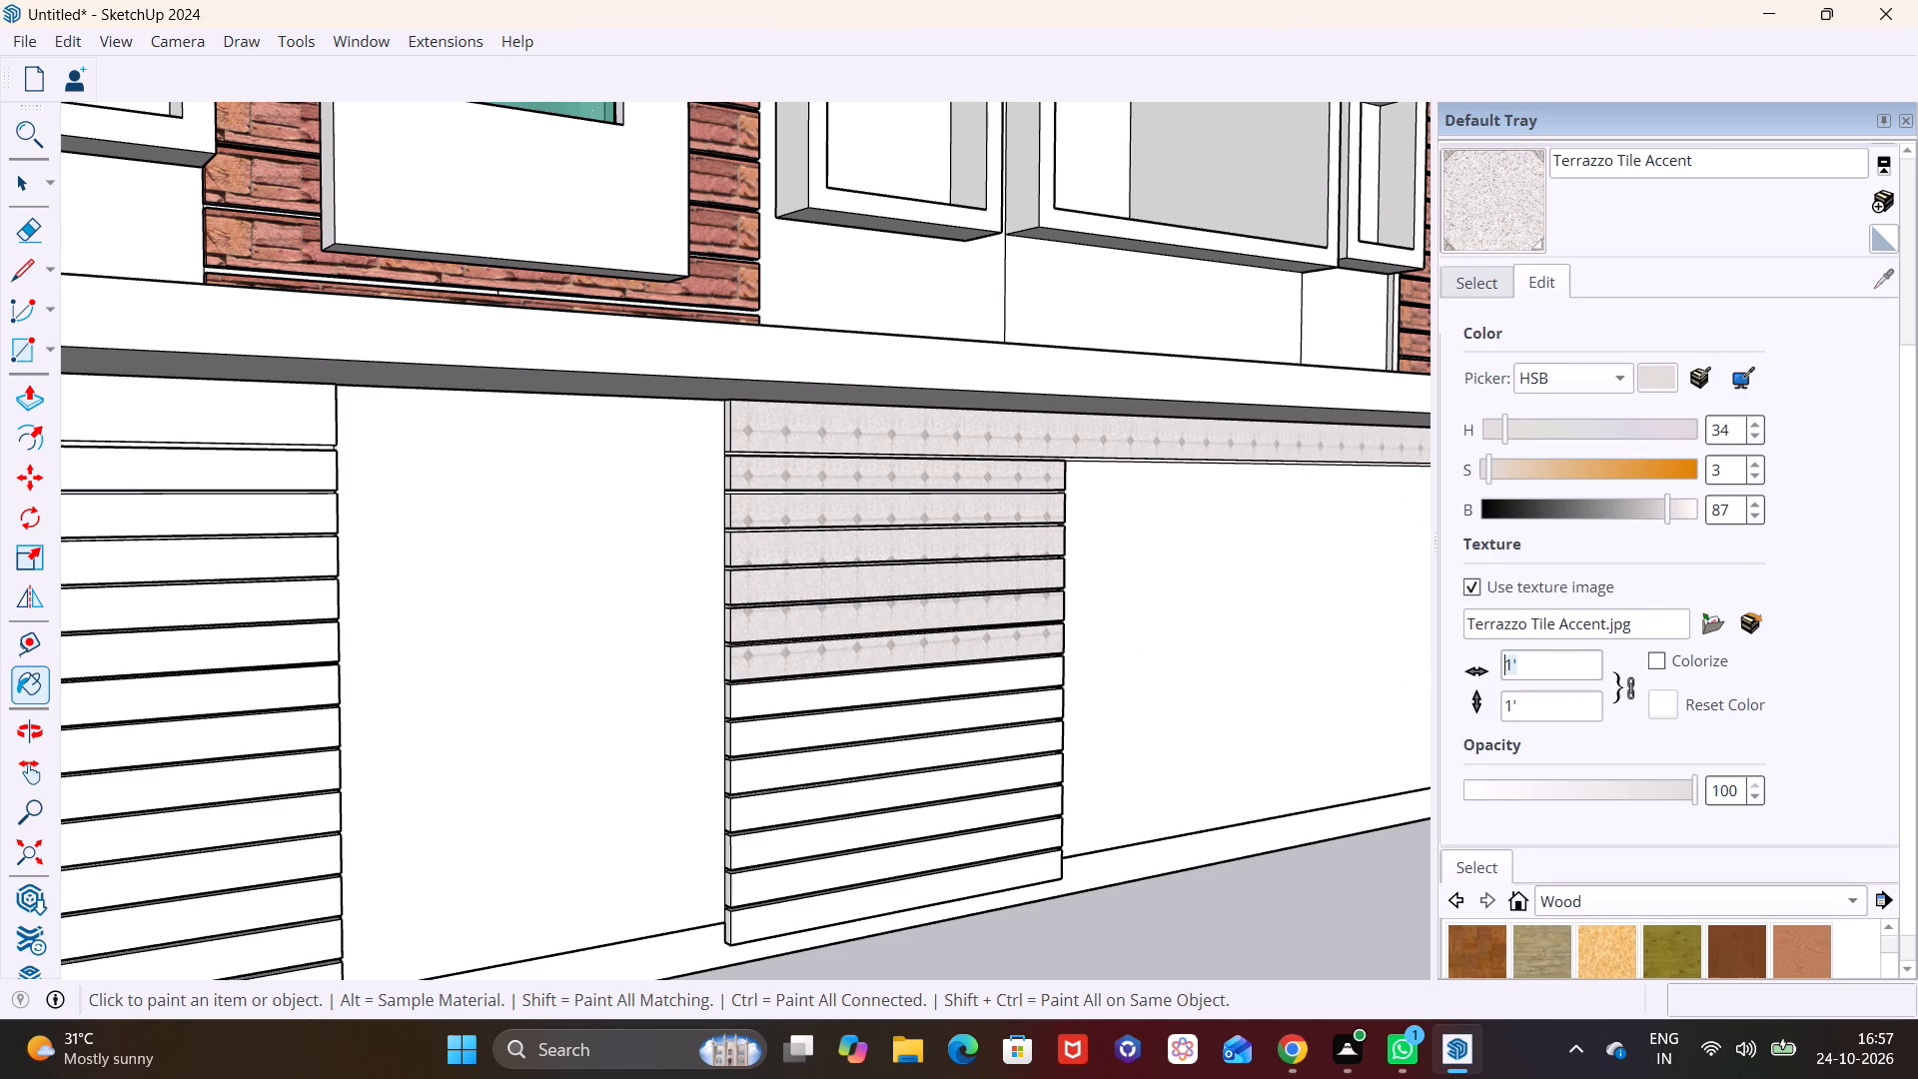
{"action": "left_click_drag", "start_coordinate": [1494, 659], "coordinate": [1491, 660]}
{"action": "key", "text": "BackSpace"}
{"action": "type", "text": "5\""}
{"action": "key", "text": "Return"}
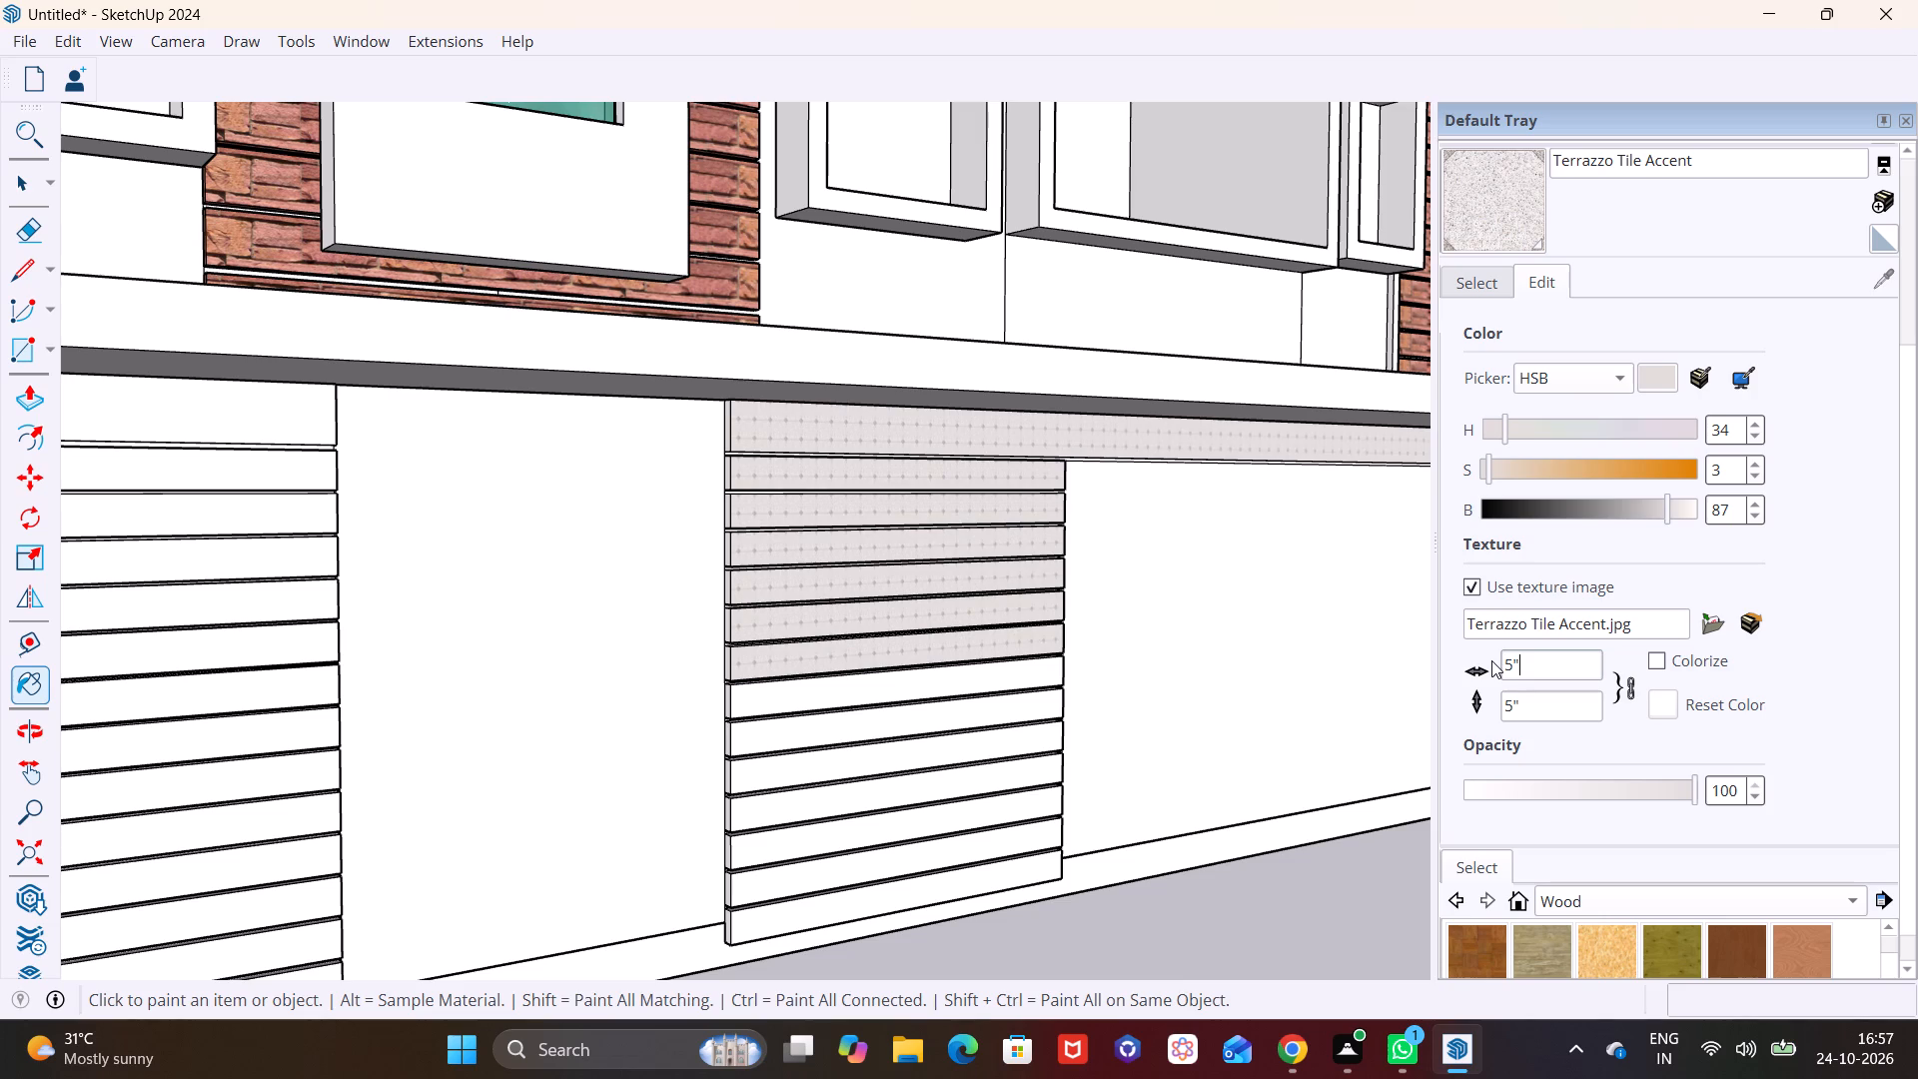
Set the Terrazzo Tile Accent texture width to 1".
{"action": "left_click", "coordinate": [1528, 664]}
{"action": "key", "text": "BackSpace"}
{"action": "key", "text": "BackSpace"}
{"action": "type", "text": "1\""}
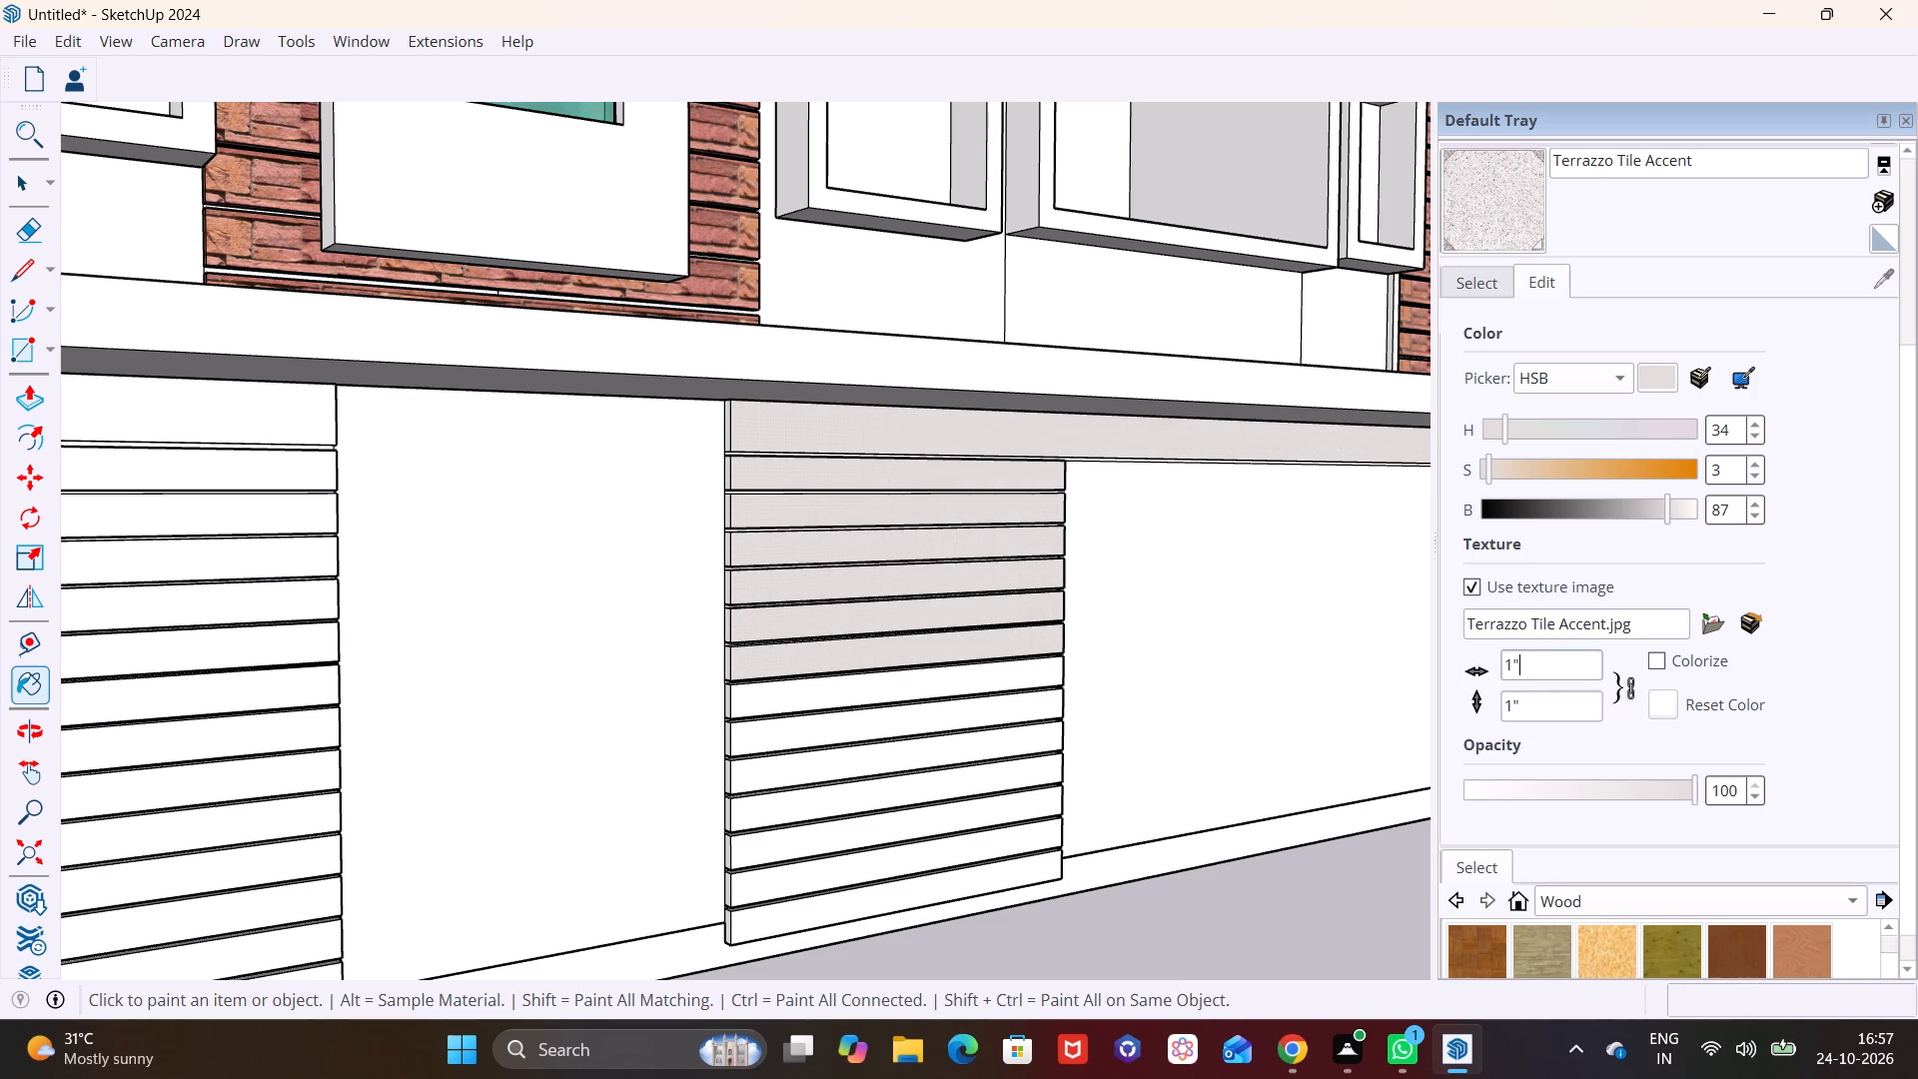
Paint the panel's remaining lower slats with Terrazzo Tile Accent down to the plinth.
{"action": "left_click", "coordinate": [1042, 675]}
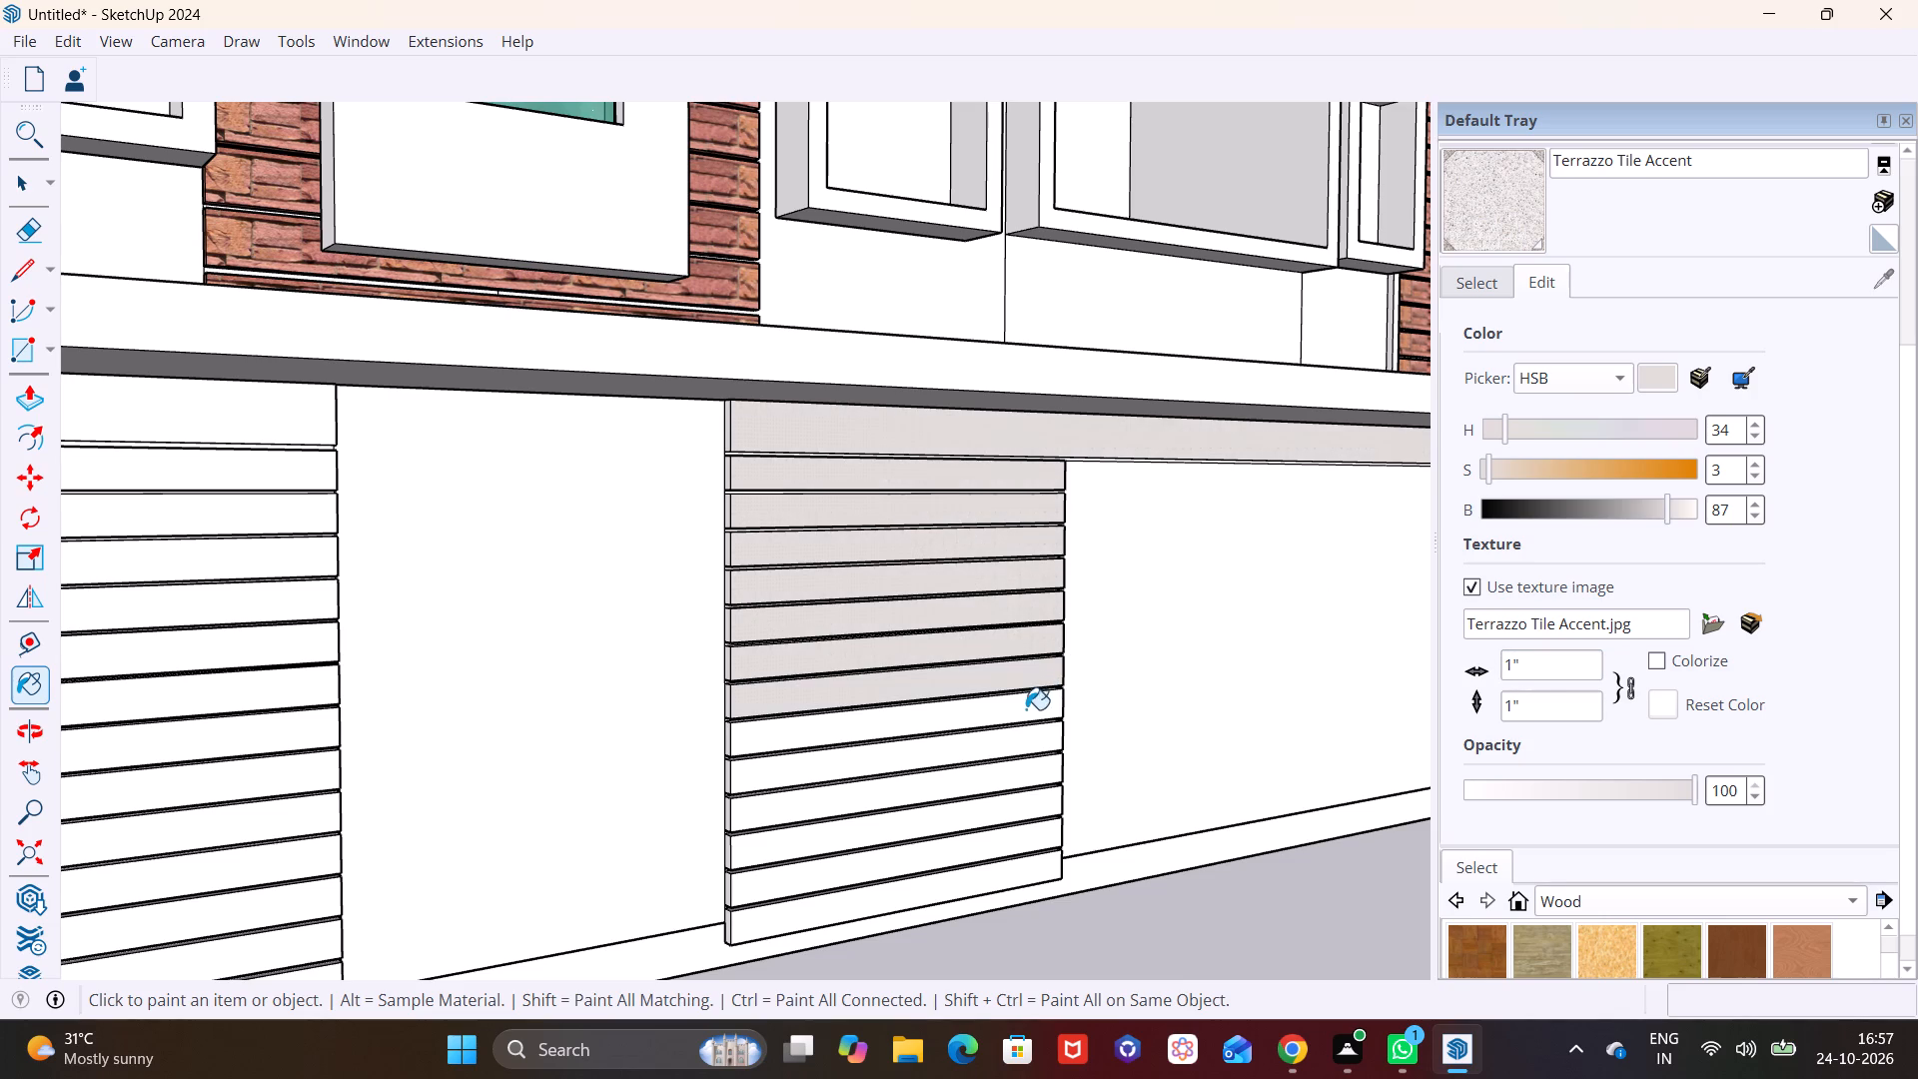
{"action": "left_click", "coordinate": [1025, 711]}
{"action": "left_click", "coordinate": [1032, 756]}
{"action": "left_click", "coordinate": [1035, 742]}
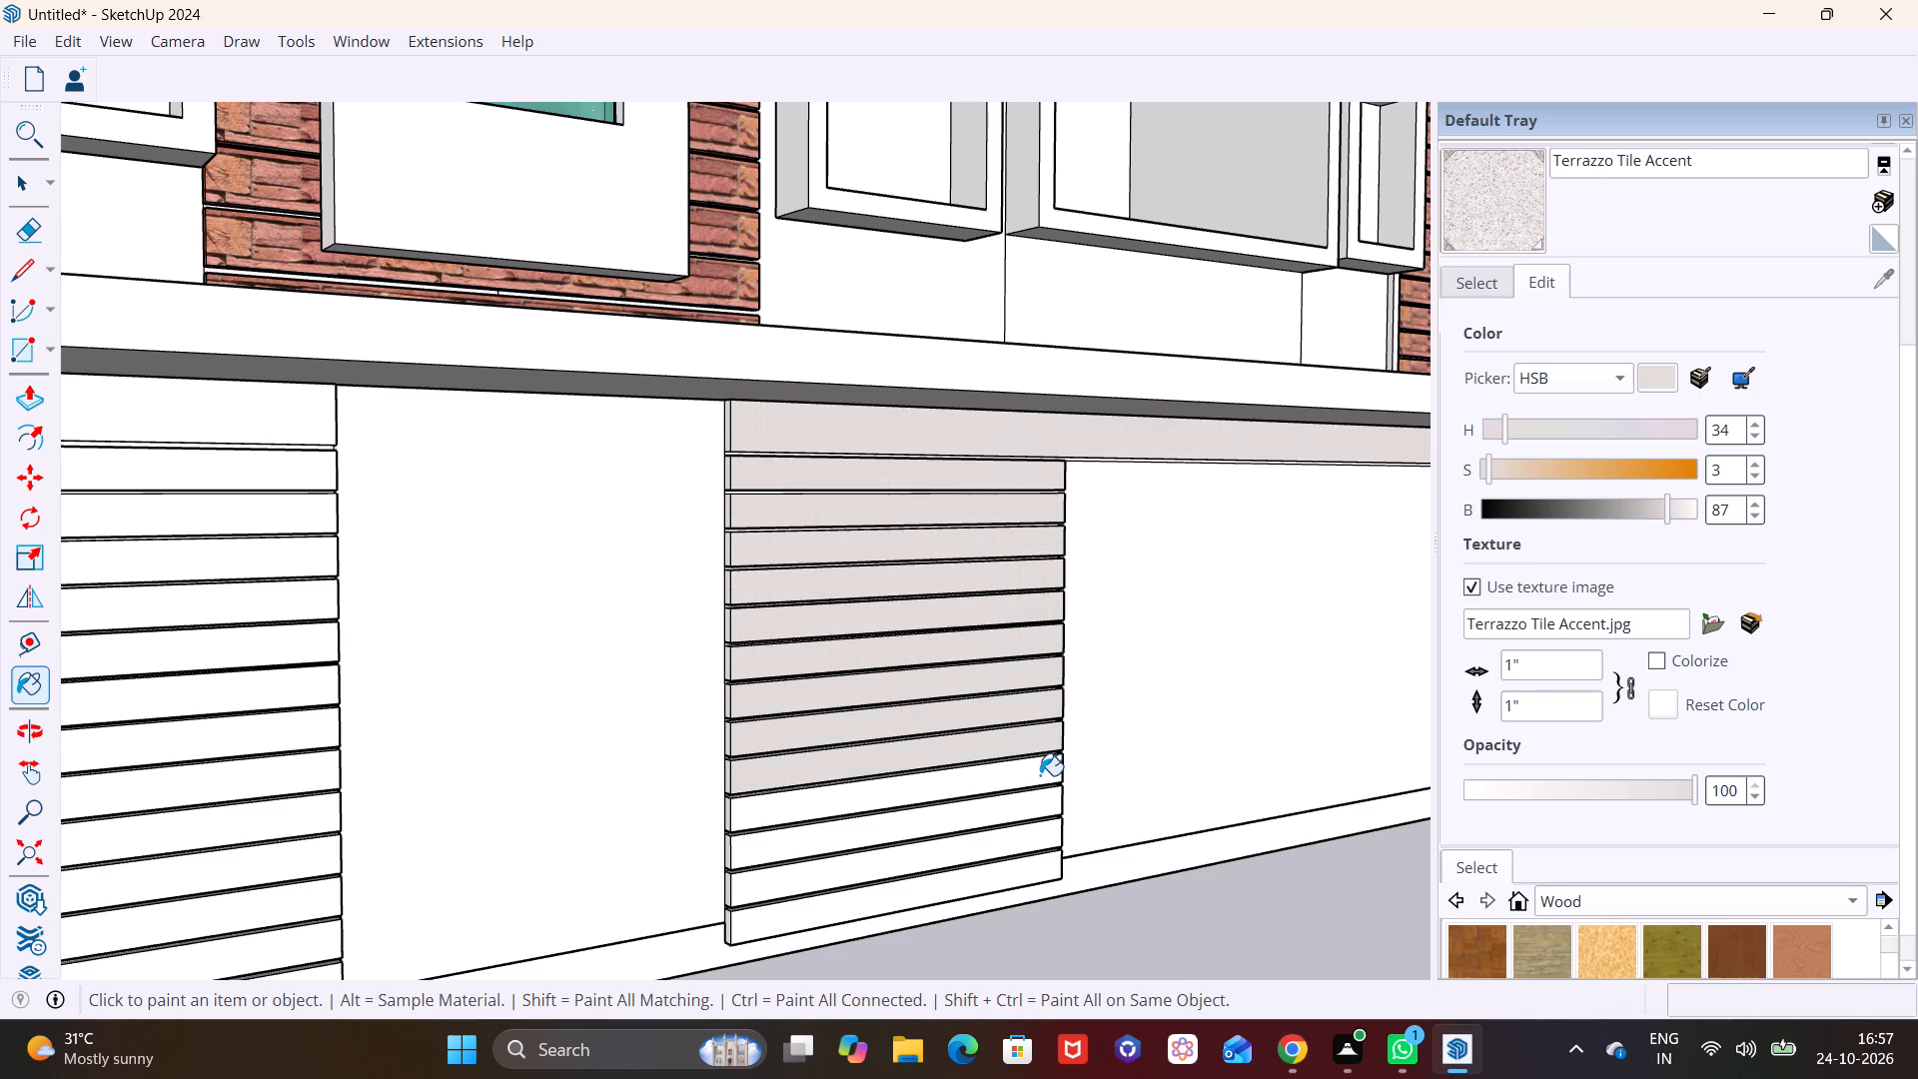
{"action": "left_click", "coordinate": [1040, 775]}
{"action": "left_click", "coordinate": [1040, 796]}
{"action": "left_click", "coordinate": [1029, 836]}
{"action": "left_click", "coordinate": [1029, 878]}
{"action": "scroll", "coordinate": [791, 710], "scroll_direction": "down", "scroll_amount": 3}
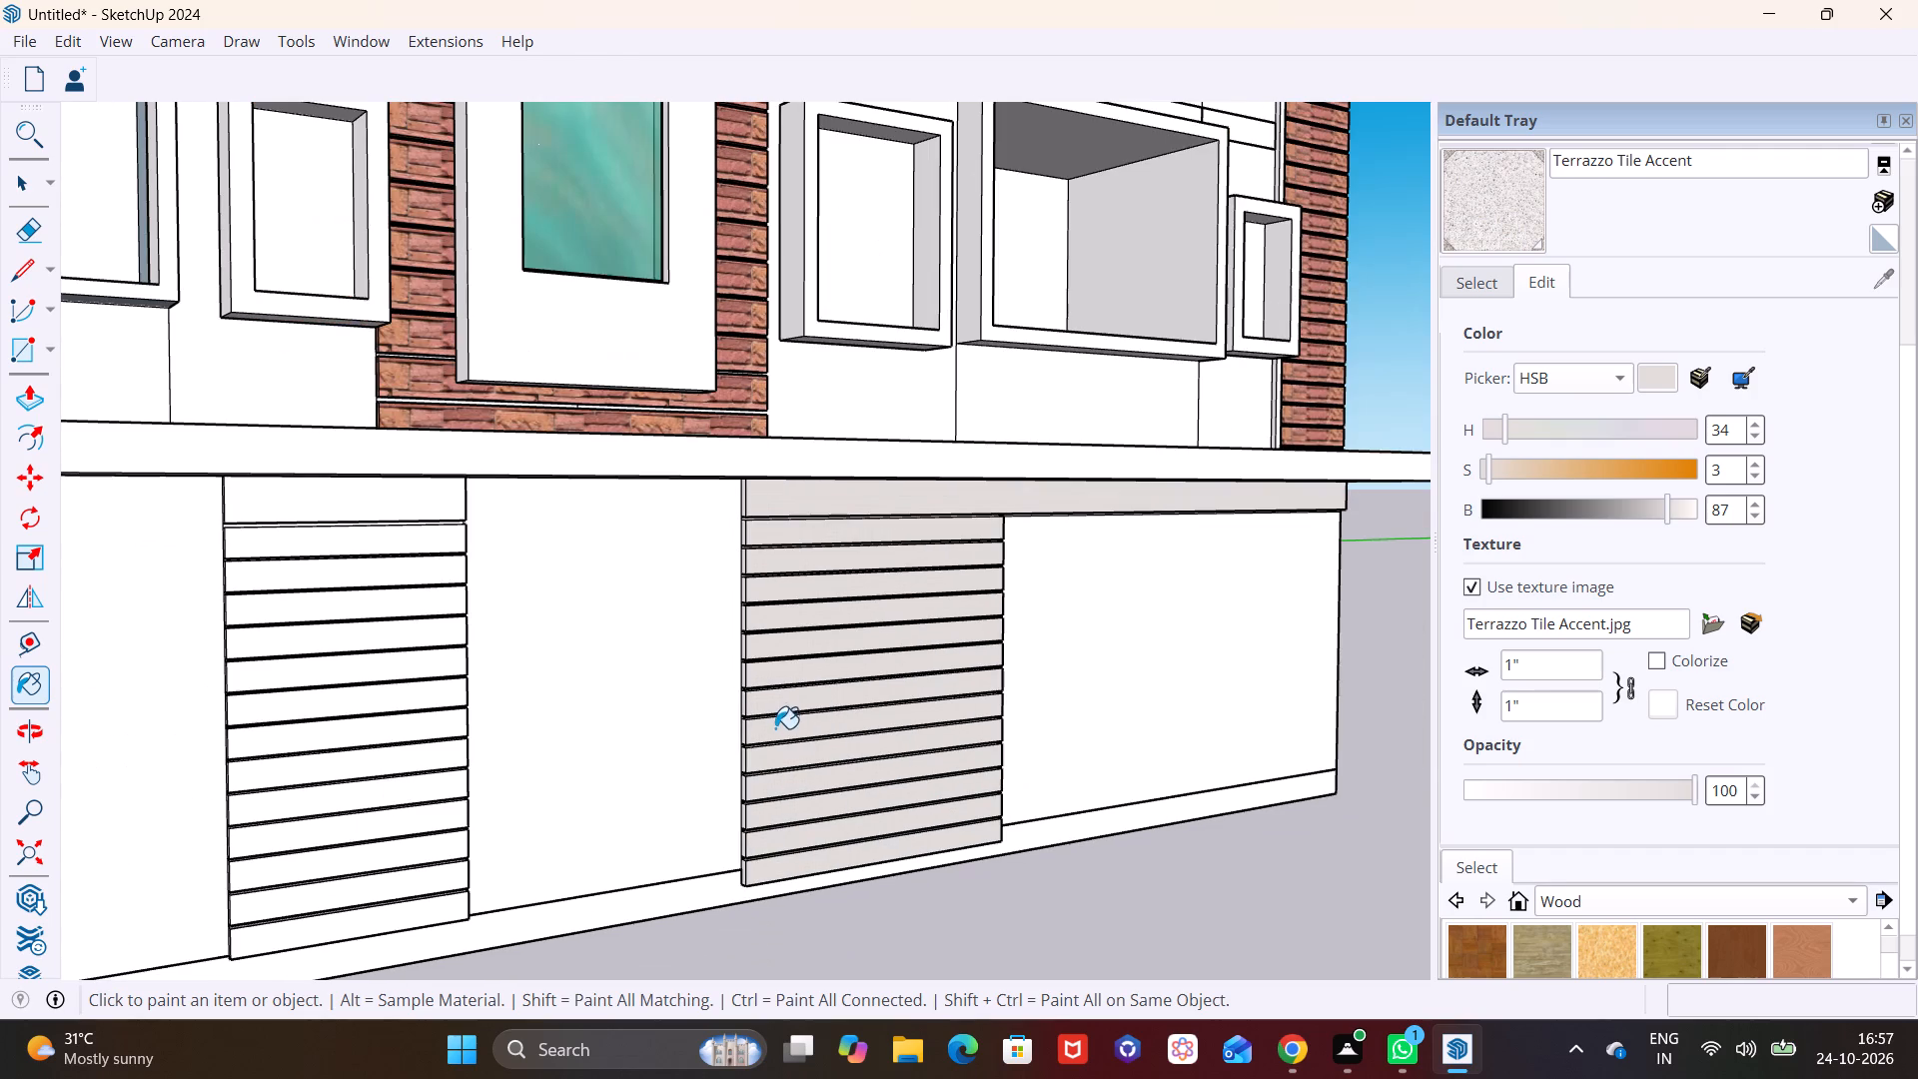
Paint the header and upper slats of the neighbouring ground-floor panel with Terrazzo Tile Accent.
{"action": "middle_click_drag", "start_coordinate": [782, 731], "coordinate": [1099, 613], "text": "shift"}
{"action": "scroll", "coordinate": [1061, 587], "scroll_direction": "up", "scroll_amount": 4}
{"action": "left_click", "coordinate": [630, 232]}
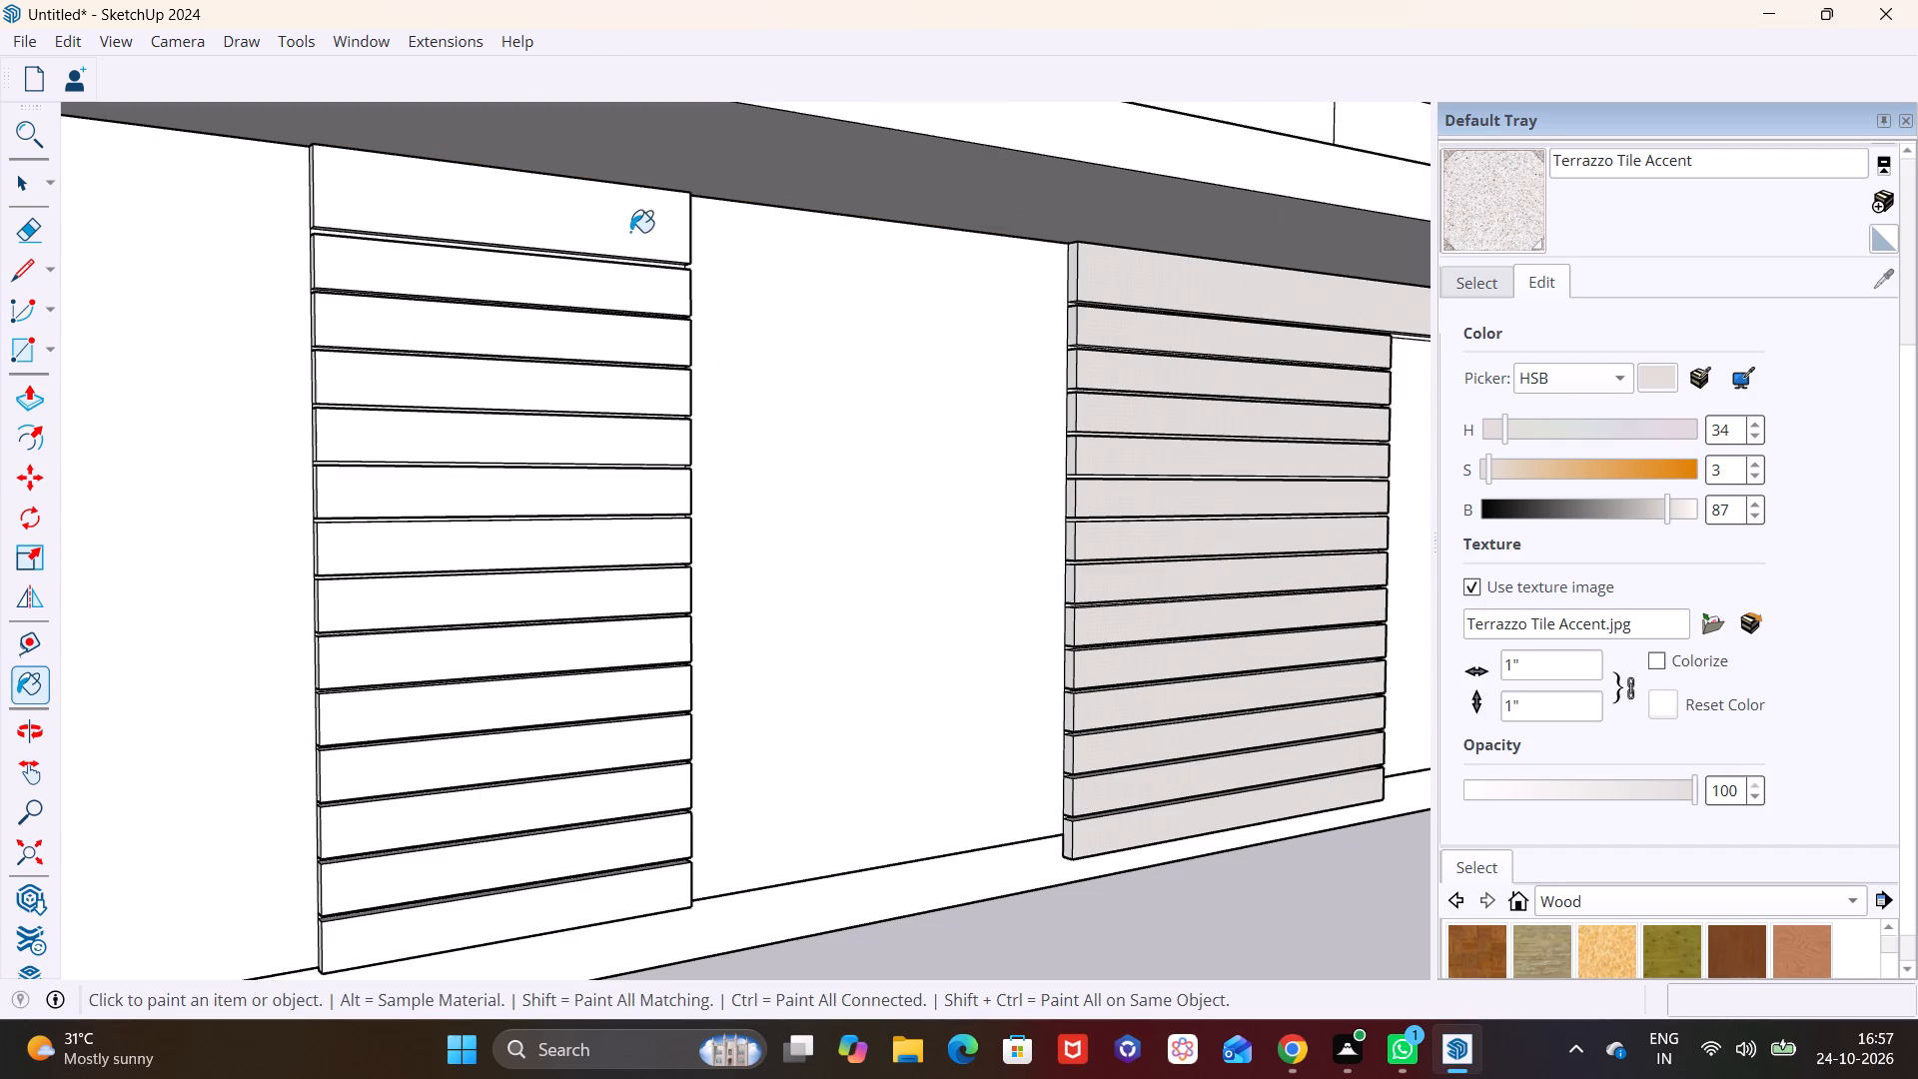
{"action": "left_click", "coordinate": [603, 297]}
{"action": "left_click", "coordinate": [605, 322]}
{"action": "left_click", "coordinate": [599, 379]}
{"action": "left_click", "coordinate": [590, 431]}
{"action": "left_click", "coordinate": [606, 517]}
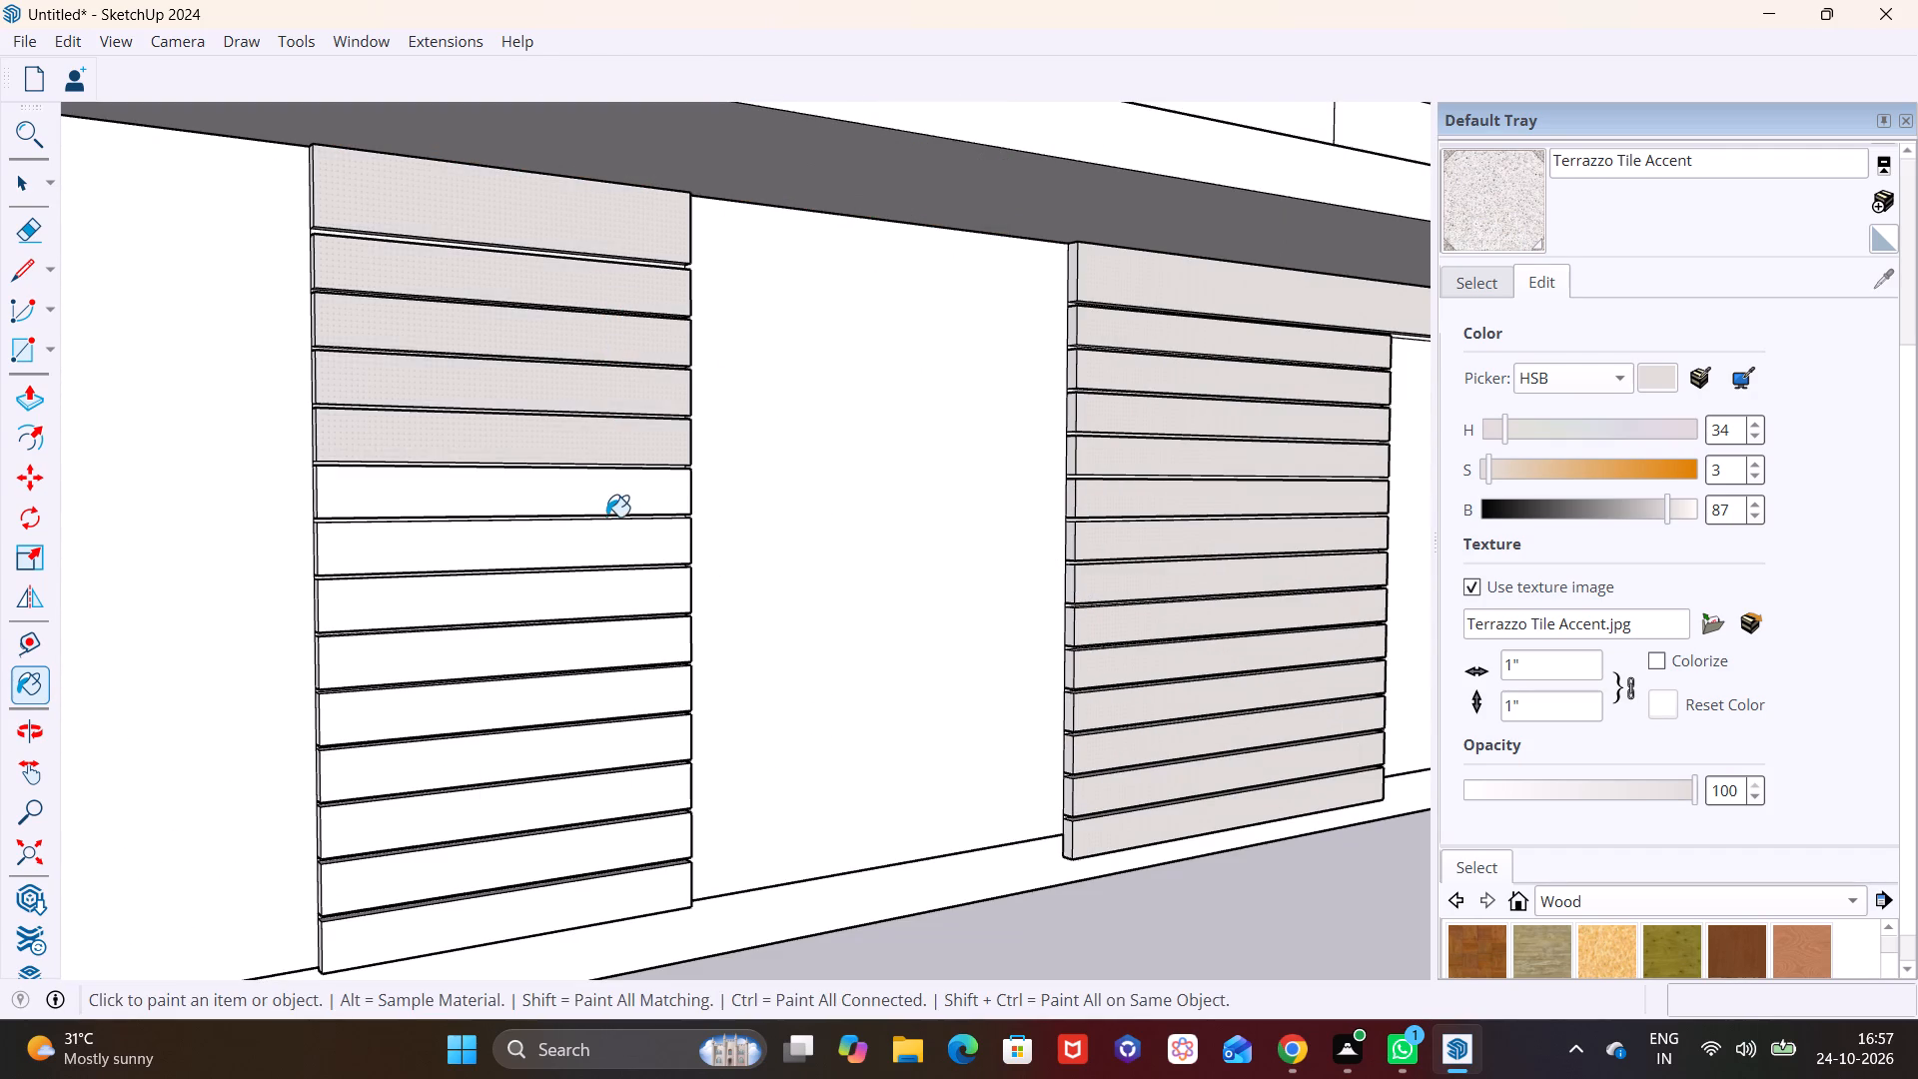
{"action": "left_click", "coordinate": [666, 486]}
Paint the remaining slats of this second panel with Terrazzo Tile Accent down to the plinth.
{"action": "middle_click_drag", "start_coordinate": [659, 494], "coordinate": [706, 277], "text": "shift"}
{"action": "left_click", "coordinate": [668, 308]}
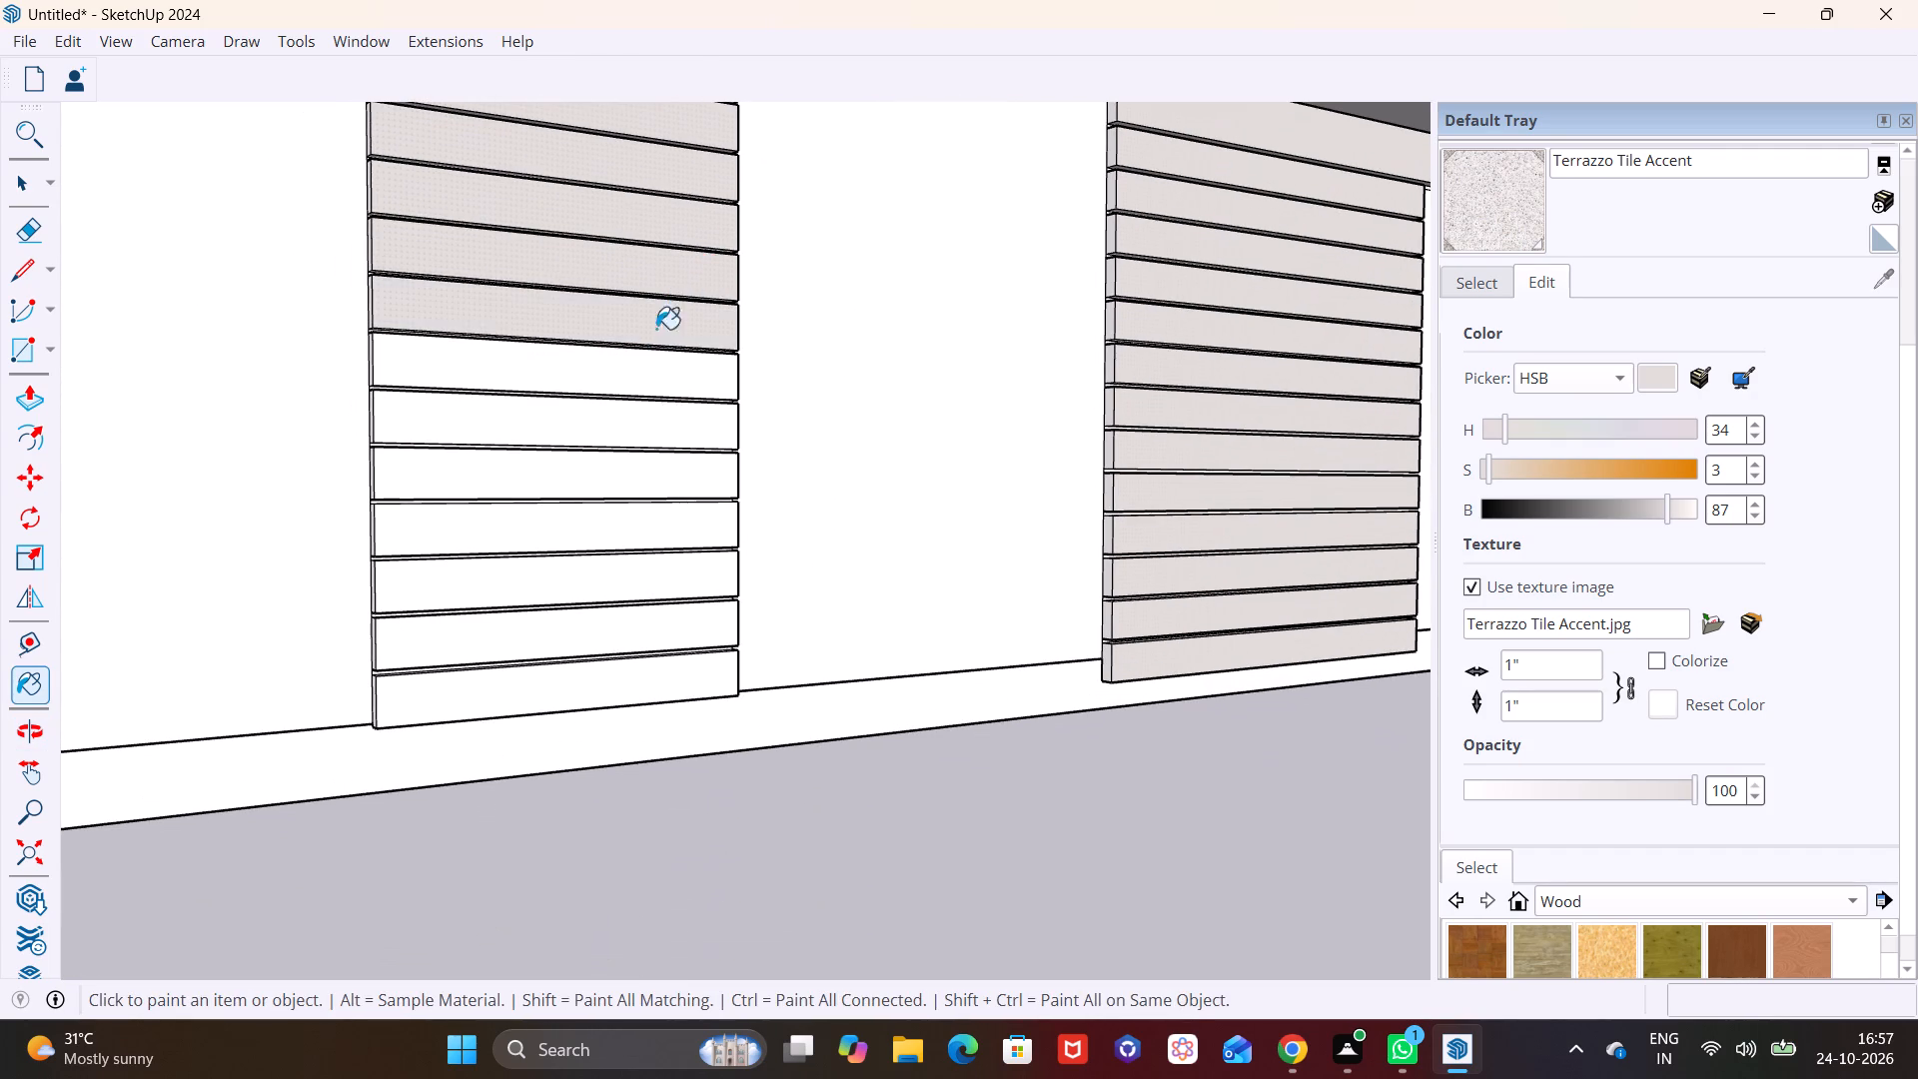
{"action": "left_click", "coordinate": [633, 380]}
{"action": "left_click", "coordinate": [633, 418]}
{"action": "left_click", "coordinate": [626, 470]}
{"action": "left_click", "coordinate": [624, 529]}
{"action": "left_click", "coordinate": [630, 572]}
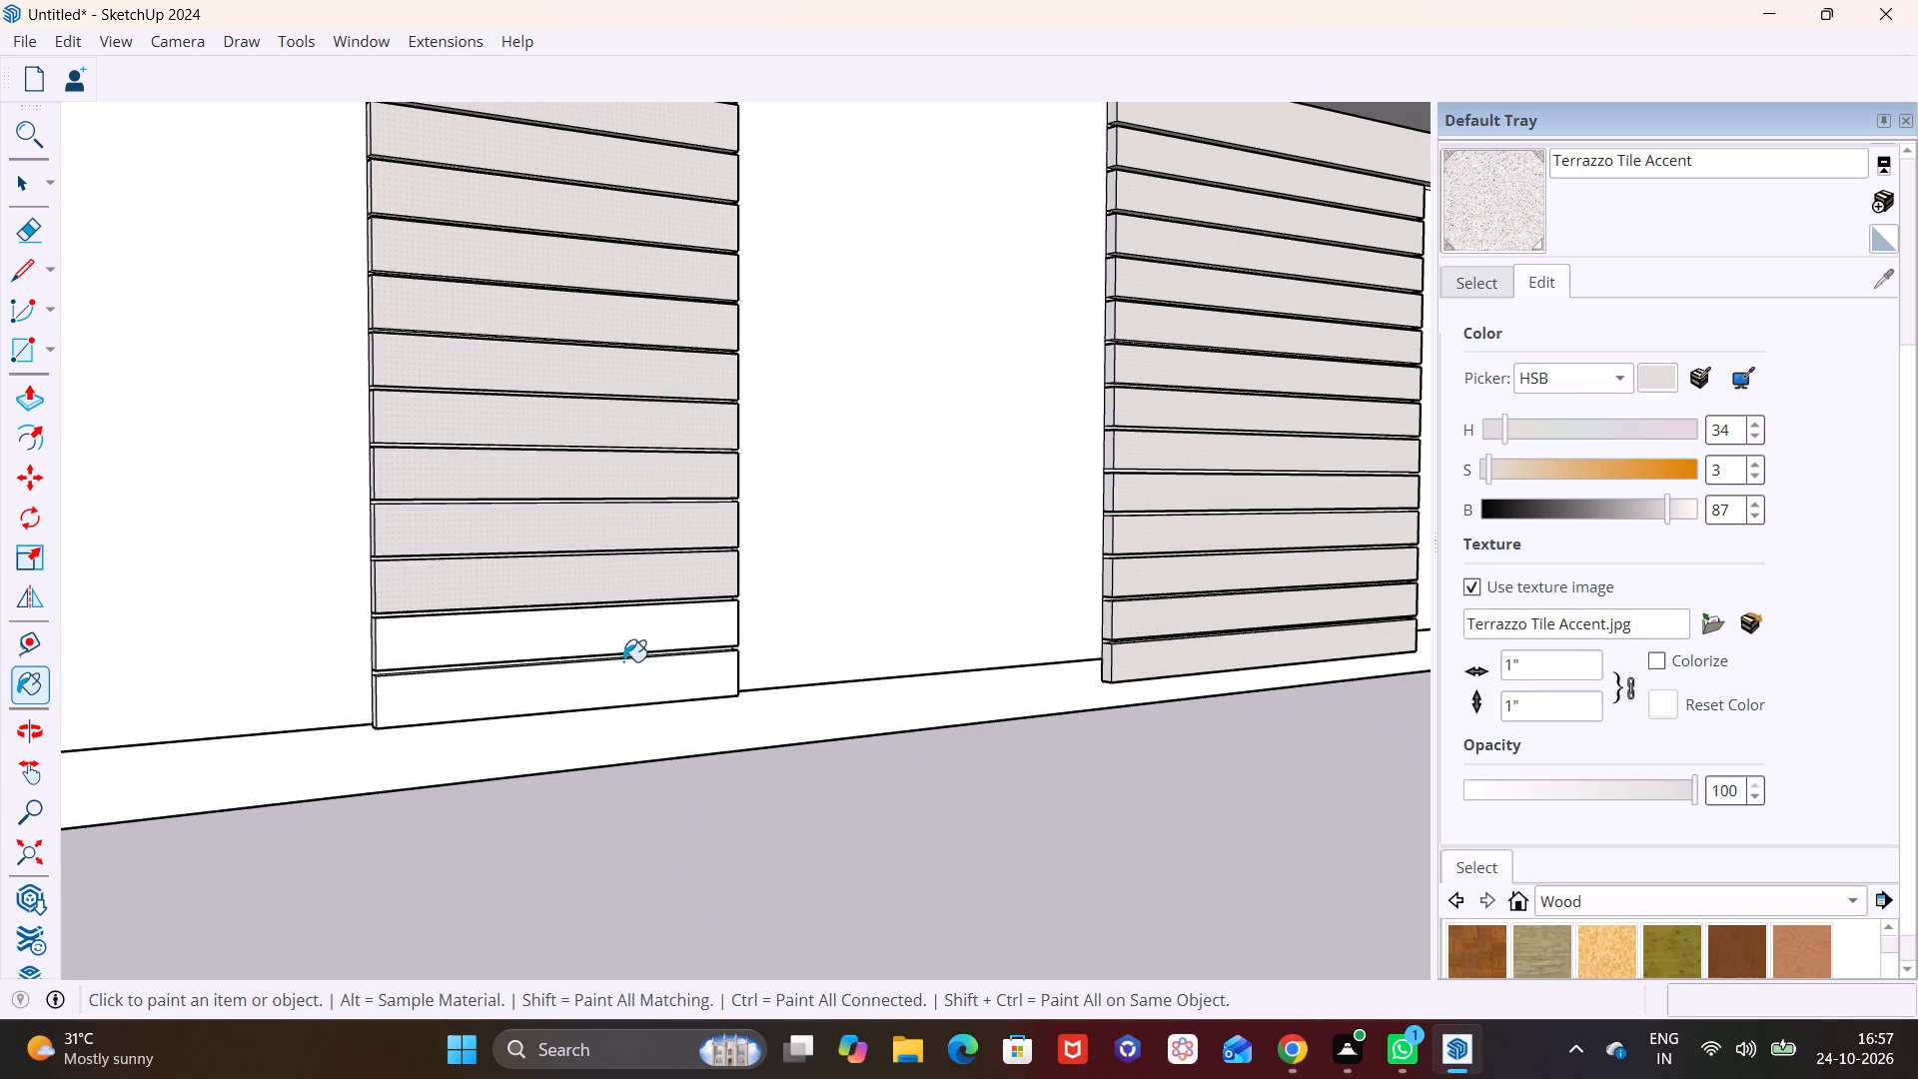
{"action": "left_click", "coordinate": [631, 647]}
{"action": "left_click", "coordinate": [637, 682]}
{"action": "scroll", "coordinate": [567, 623], "scroll_direction": "up", "scroll_amount": 1}
{"action": "scroll", "coordinate": [567, 623], "scroll_direction": "down", "scroll_amount": 8}
Paint the band over the third slatted panel and the panel's upper slats with Terrazzo Tile Accent.
{"action": "middle_click_drag", "start_coordinate": [520, 595], "coordinate": [1008, 588], "text": "shift"}
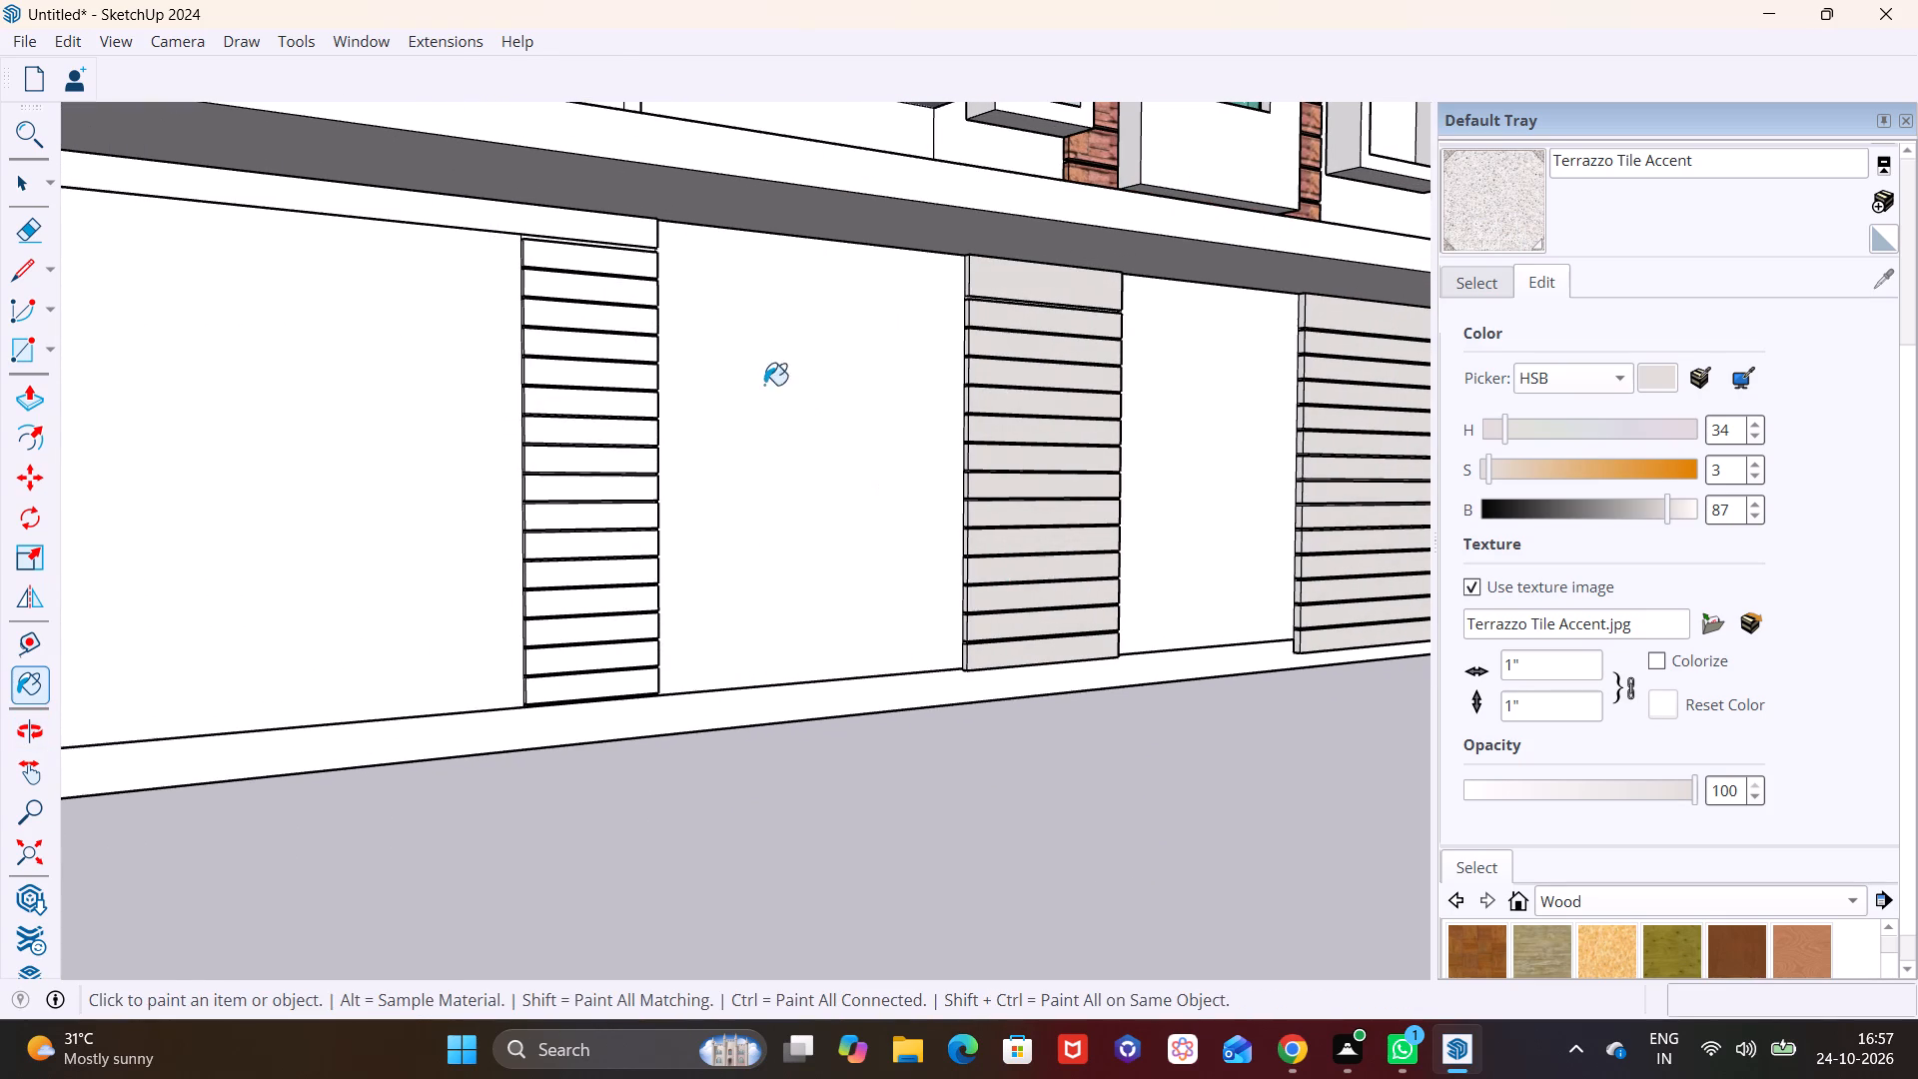
{"action": "left_click", "coordinate": [610, 268]}
{"action": "left_click", "coordinate": [631, 233]}
{"action": "left_click", "coordinate": [587, 299]}
{"action": "left_click", "coordinate": [590, 323]}
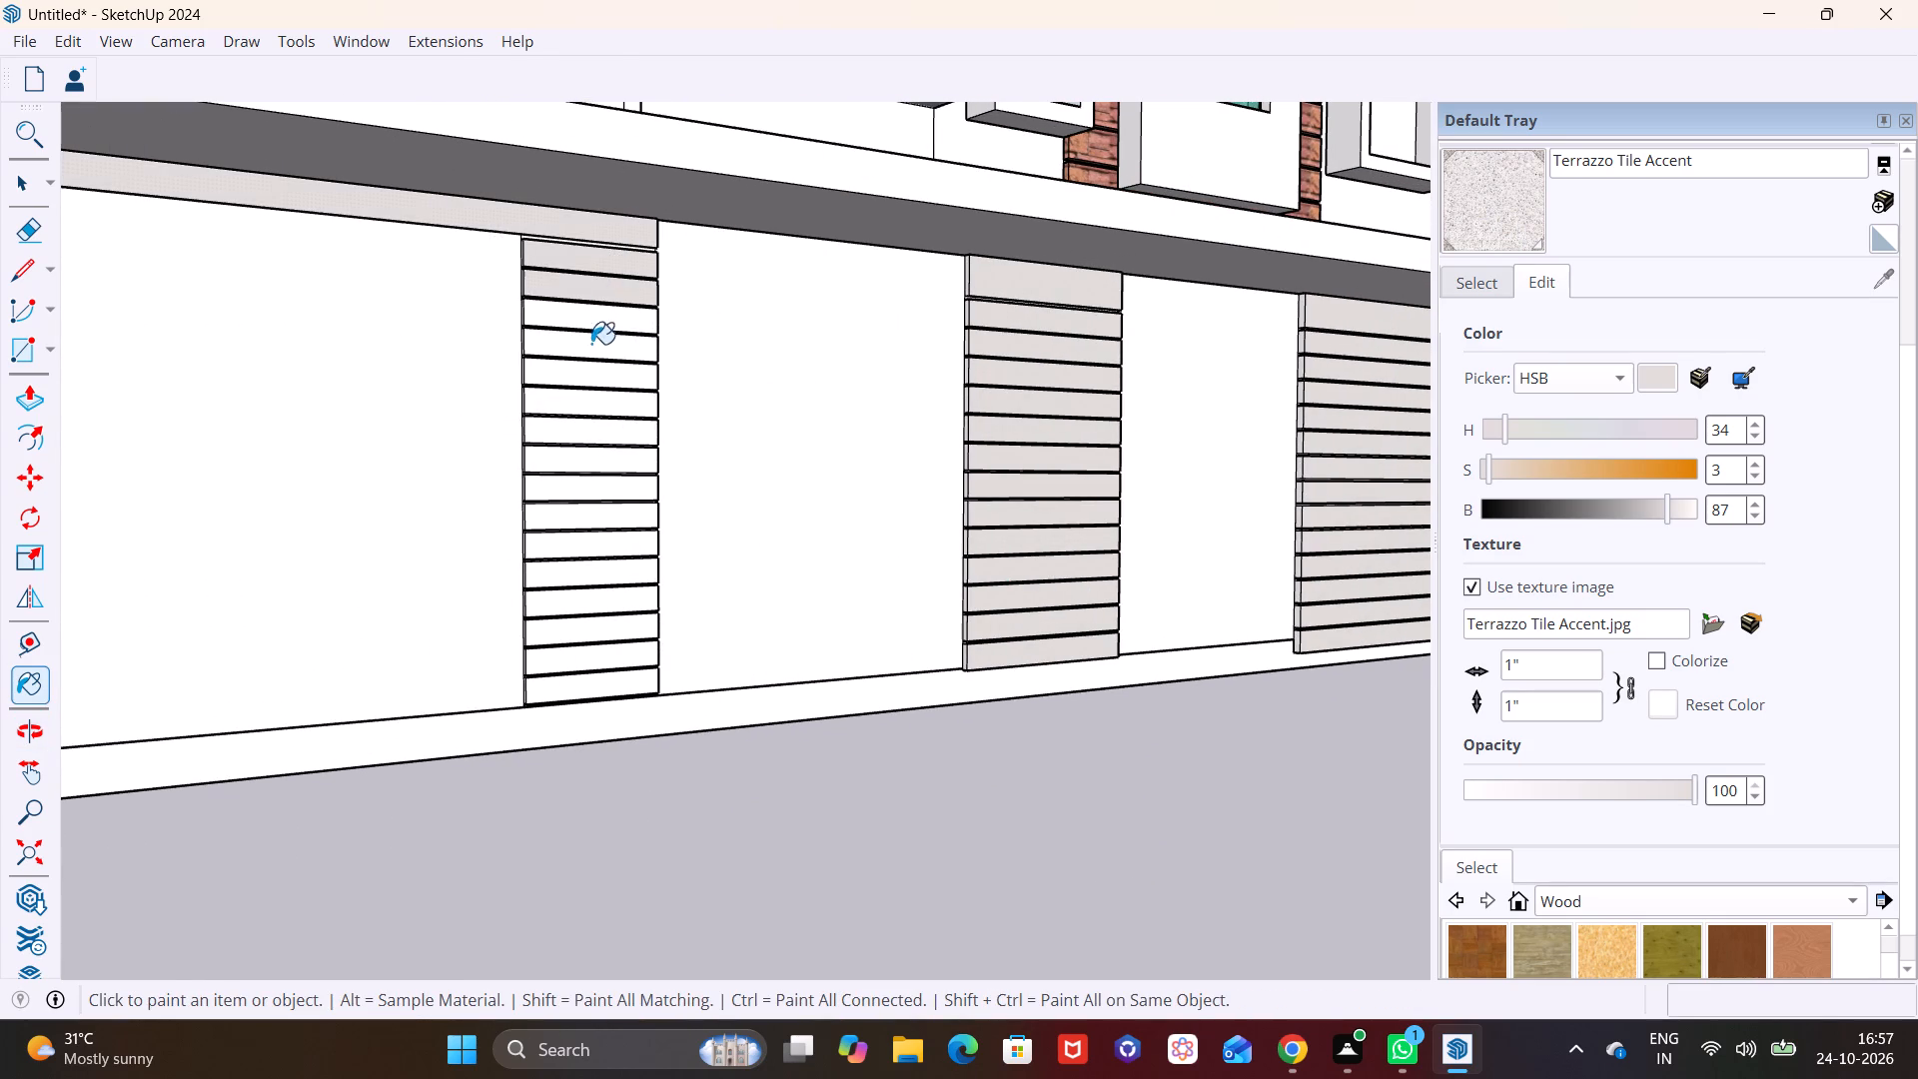
{"action": "left_click", "coordinate": [591, 349]}
{"action": "left_click", "coordinate": [589, 369]}
{"action": "left_click", "coordinate": [587, 410]}
{"action": "left_click", "coordinate": [596, 449]}
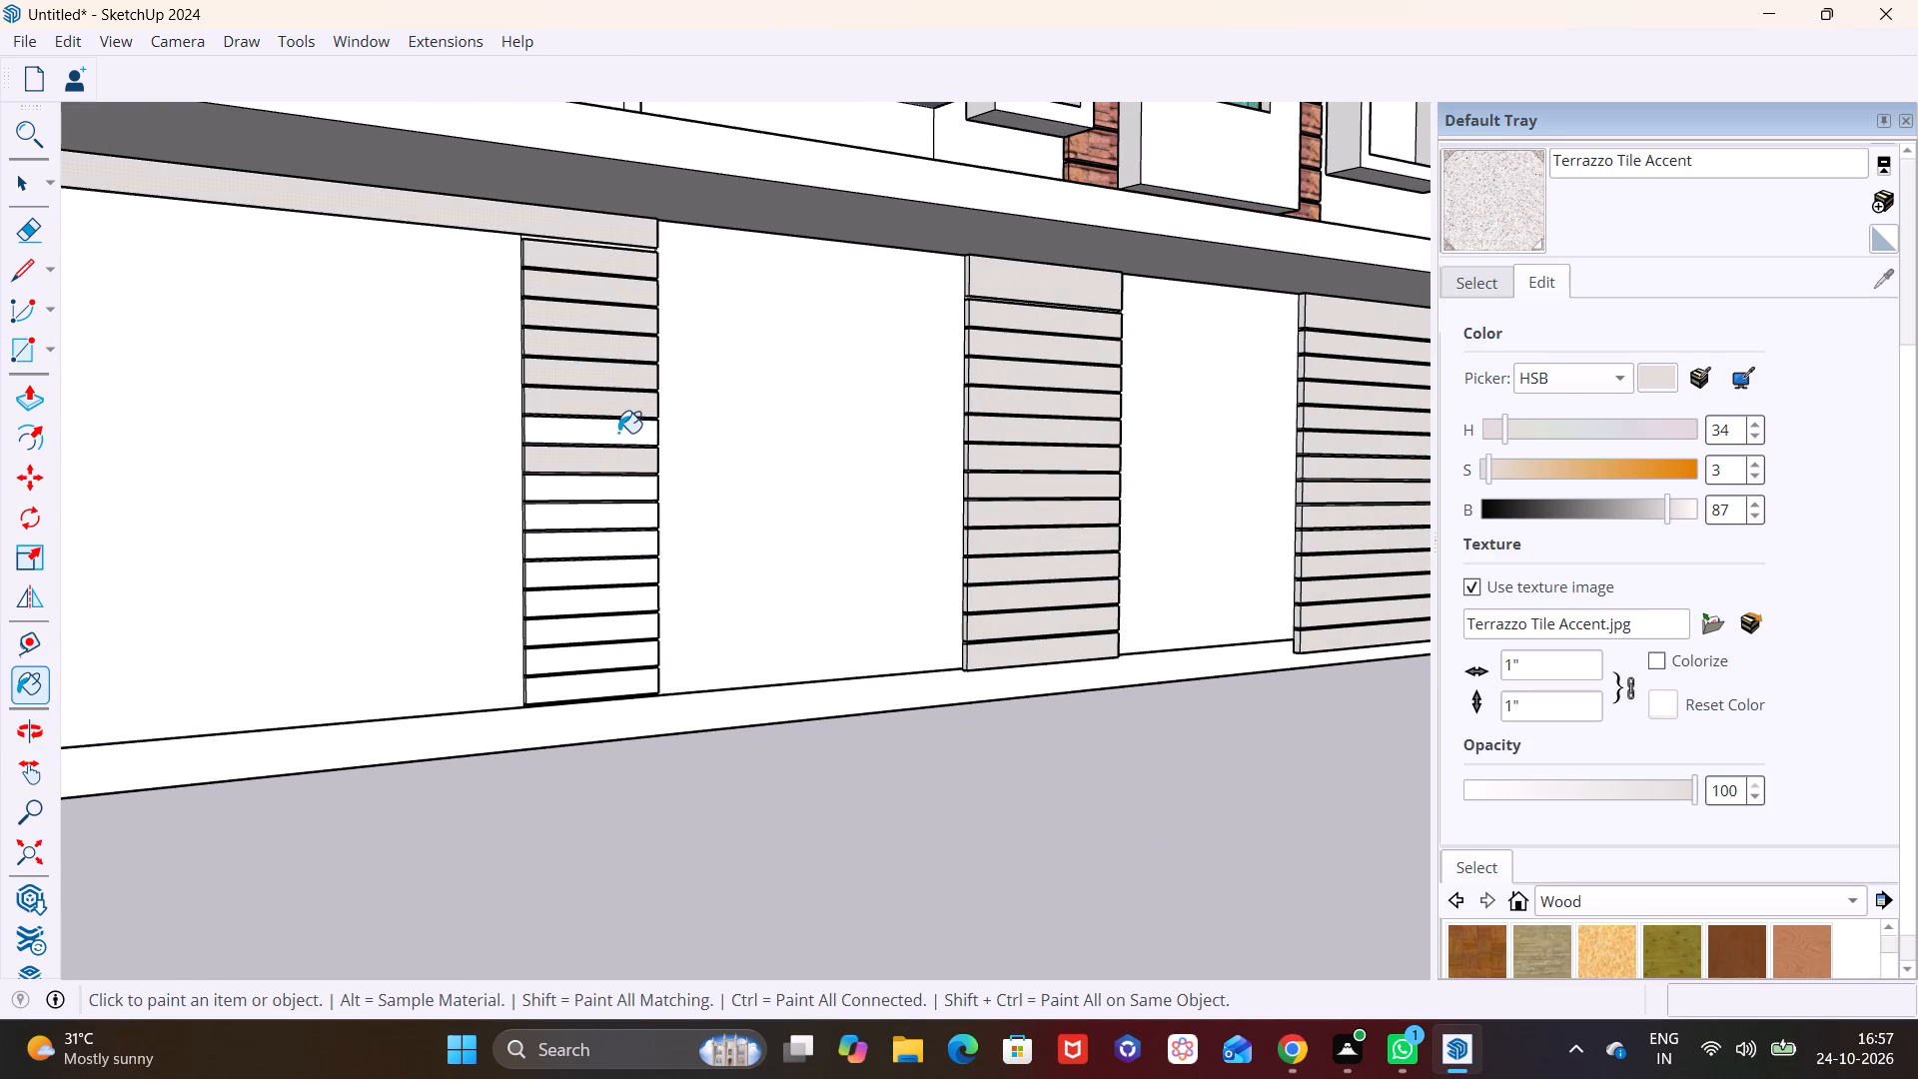
{"action": "left_click", "coordinate": [618, 433]}
Paint the upper slats on the front face of the ground-floor corner pillar with Terrazzo Tile Accent.
{"action": "scroll", "coordinate": [620, 456], "scroll_direction": "up", "scroll_amount": 1}
{"action": "scroll", "coordinate": [584, 419], "scroll_direction": "down", "scroll_amount": 6}
{"action": "middle_click_drag", "start_coordinate": [585, 405], "coordinate": [834, 360], "text": "shift"}
{"action": "scroll", "coordinate": [599, 254], "scroll_direction": "up", "scroll_amount": 2}
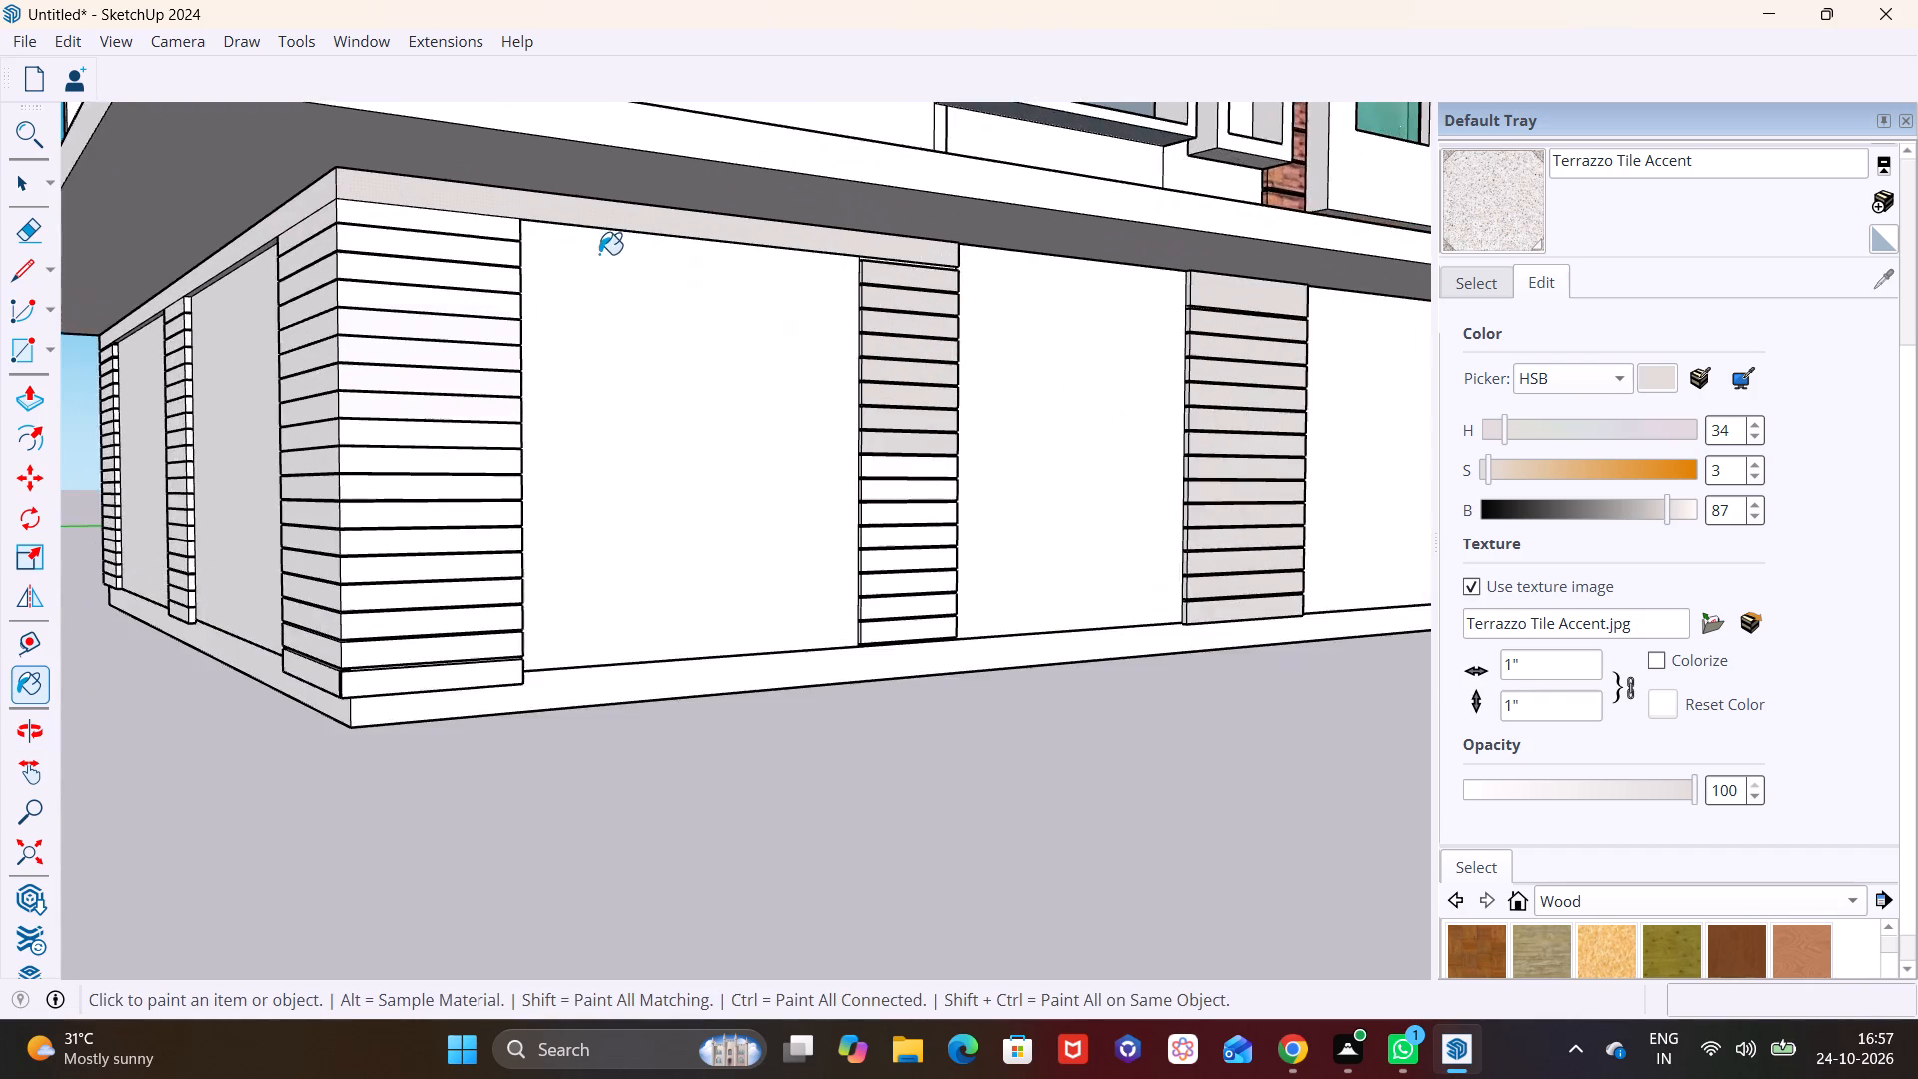
{"action": "scroll", "coordinate": [599, 254], "scroll_direction": "up", "scroll_amount": 5}
{"action": "left_click", "coordinate": [468, 222]}
{"action": "left_click", "coordinate": [457, 241]}
{"action": "left_click", "coordinate": [450, 293]}
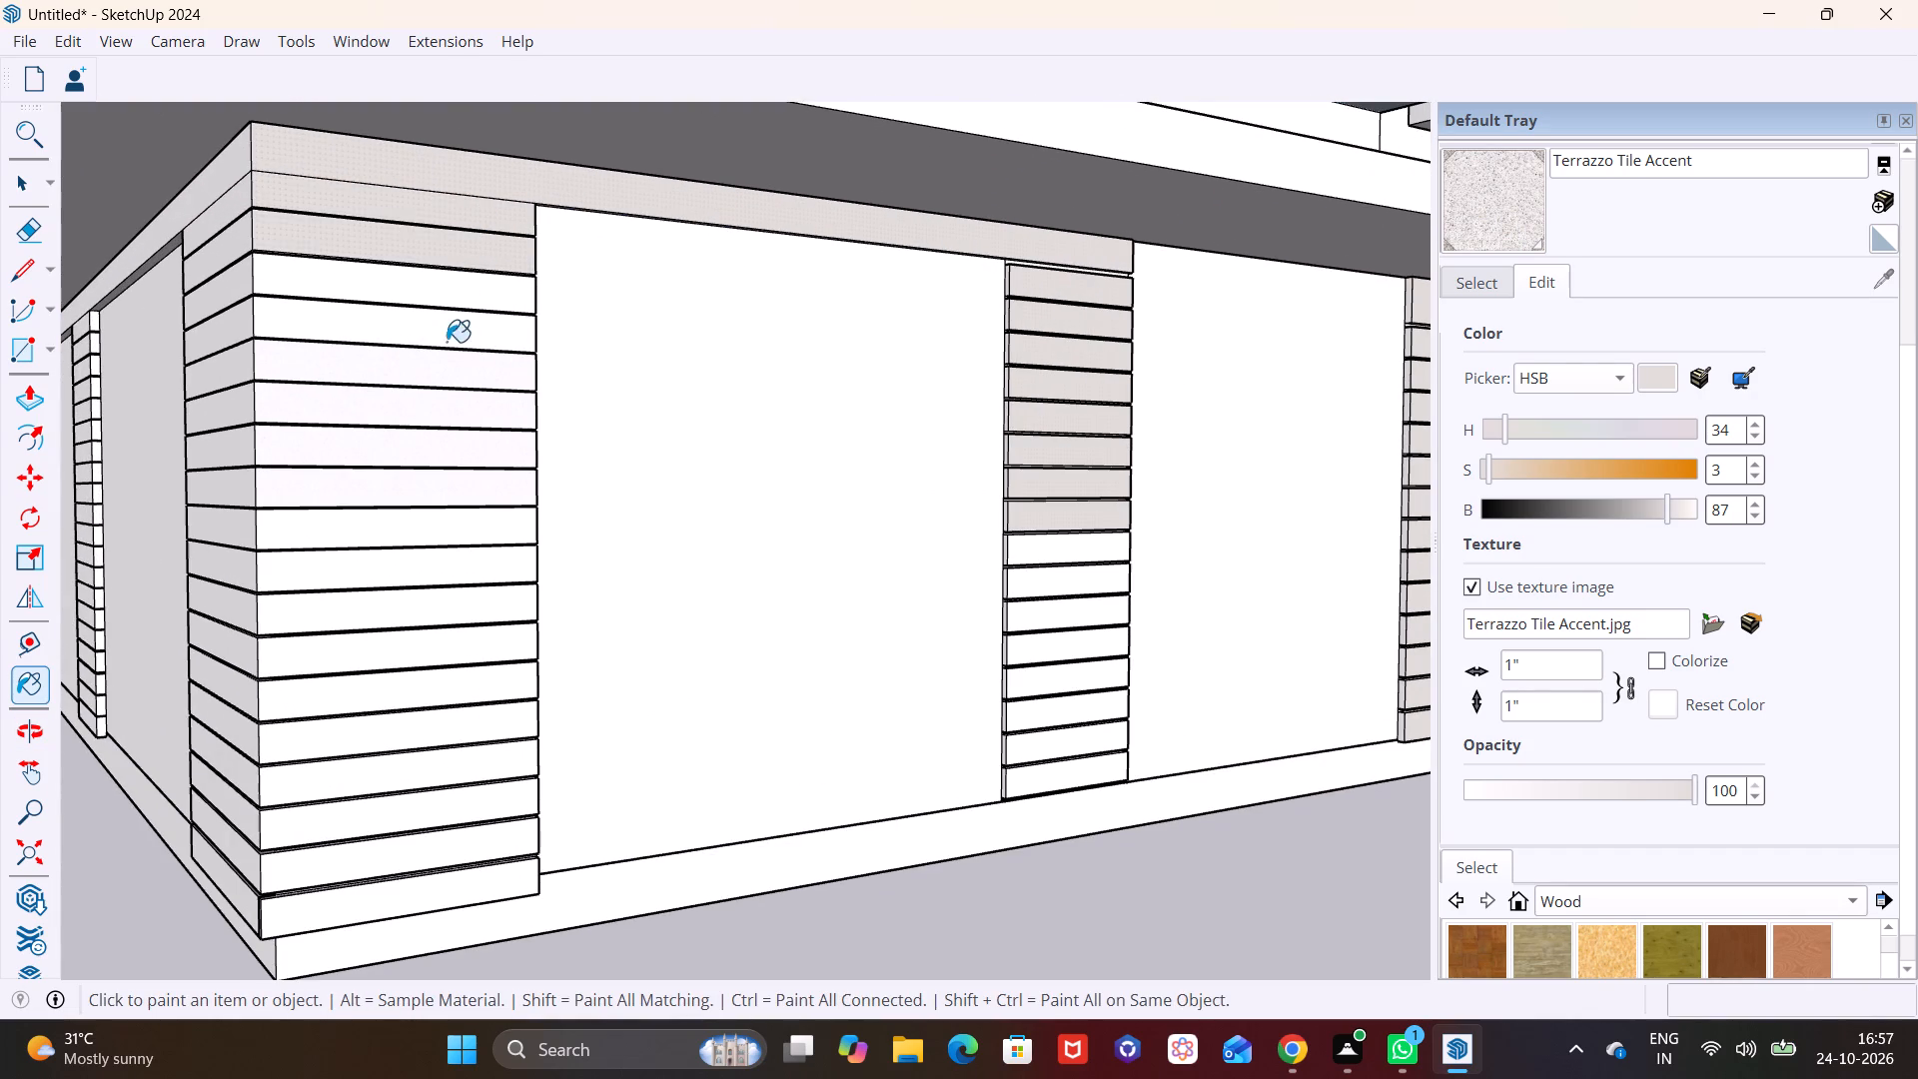
{"action": "left_click", "coordinate": [447, 342]}
{"action": "left_click", "coordinate": [439, 380]}
{"action": "left_click", "coordinate": [440, 425]}
{"action": "left_click", "coordinate": [444, 461]}
Paint the remaining slats on this corner pillar face with Terrazzo Tile Accent down to its base.
{"action": "middle_click_drag", "start_coordinate": [485, 452], "coordinate": [489, 278], "text": "shift"}
{"action": "scroll", "coordinate": [489, 278], "scroll_direction": "up", "scroll_amount": 1, "text": "shift"}
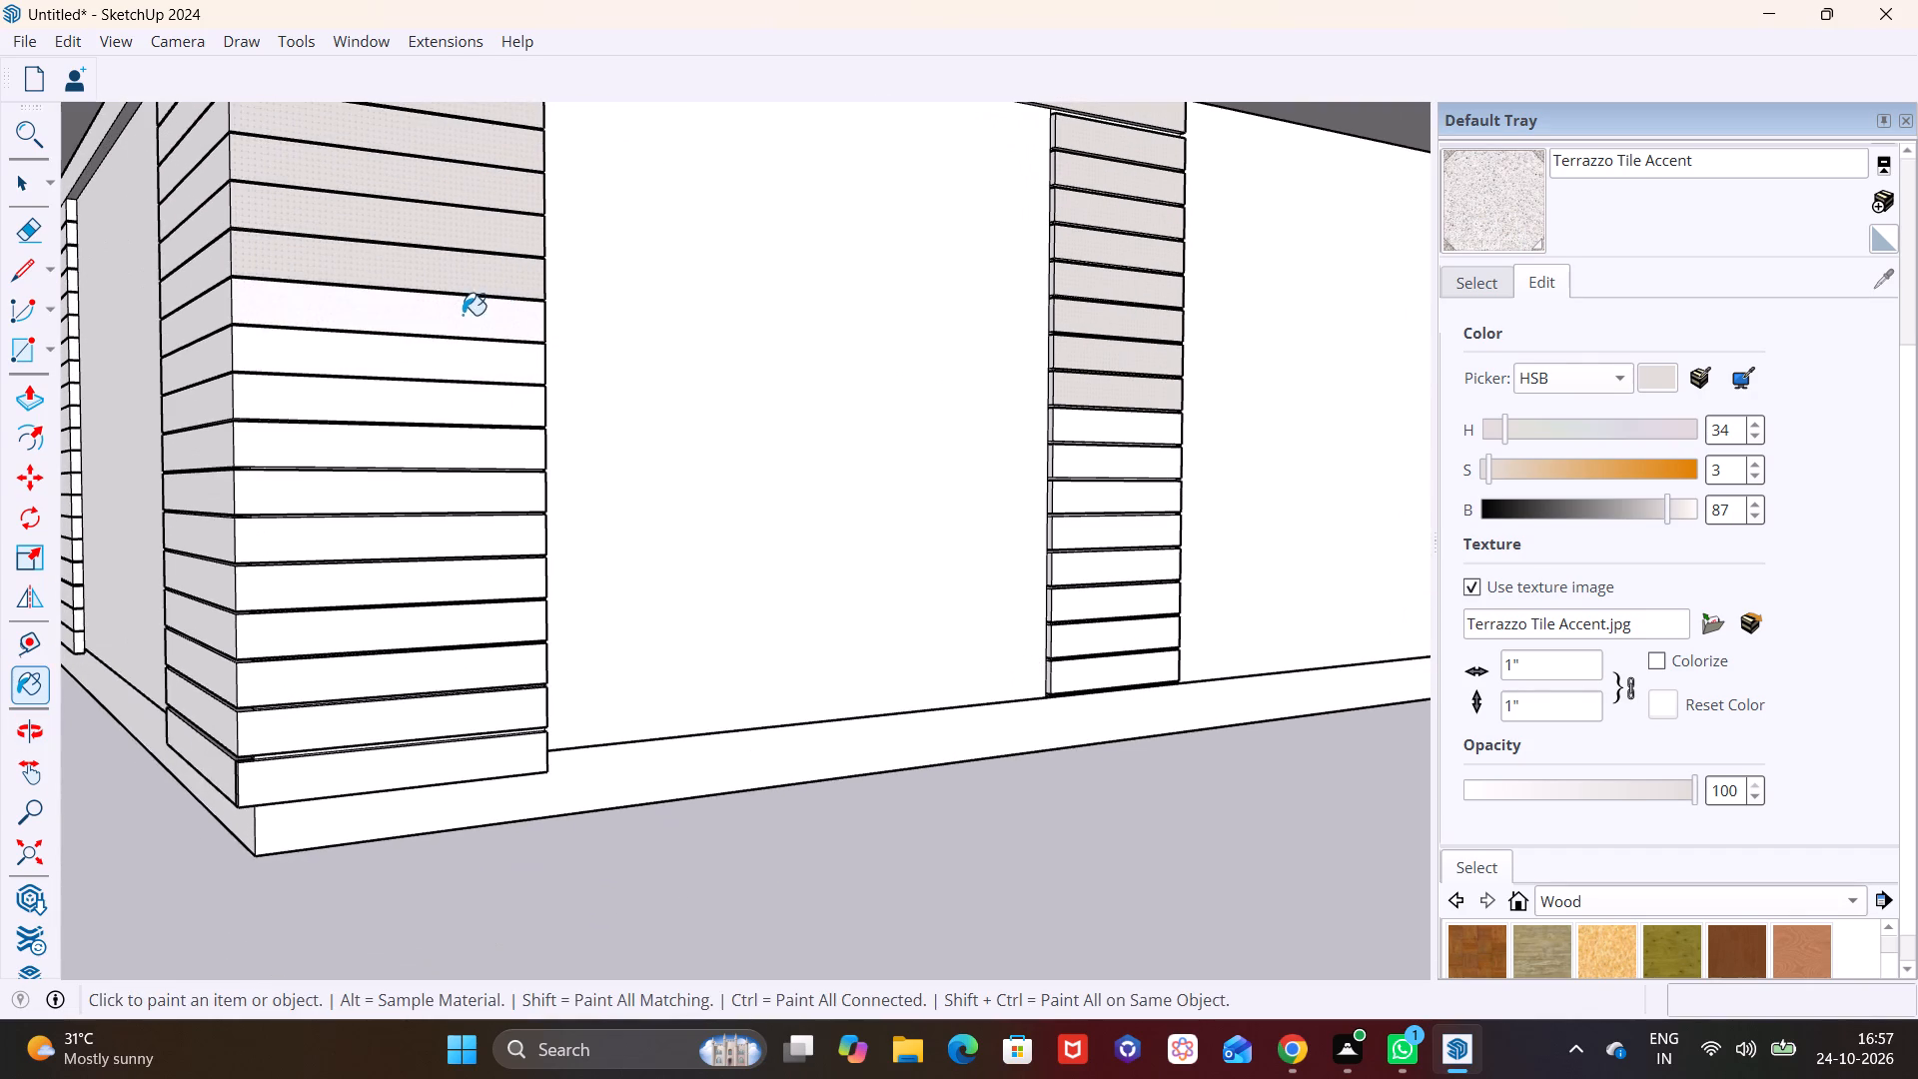
{"action": "left_click", "coordinate": [463, 315]}
{"action": "left_click", "coordinate": [462, 370]}
{"action": "left_click", "coordinate": [460, 416]}
{"action": "middle_click_drag", "start_coordinate": [504, 432], "coordinate": [518, 281], "text": "shift"}
{"action": "left_click", "coordinate": [482, 290]}
{"action": "left_click", "coordinate": [468, 335]}
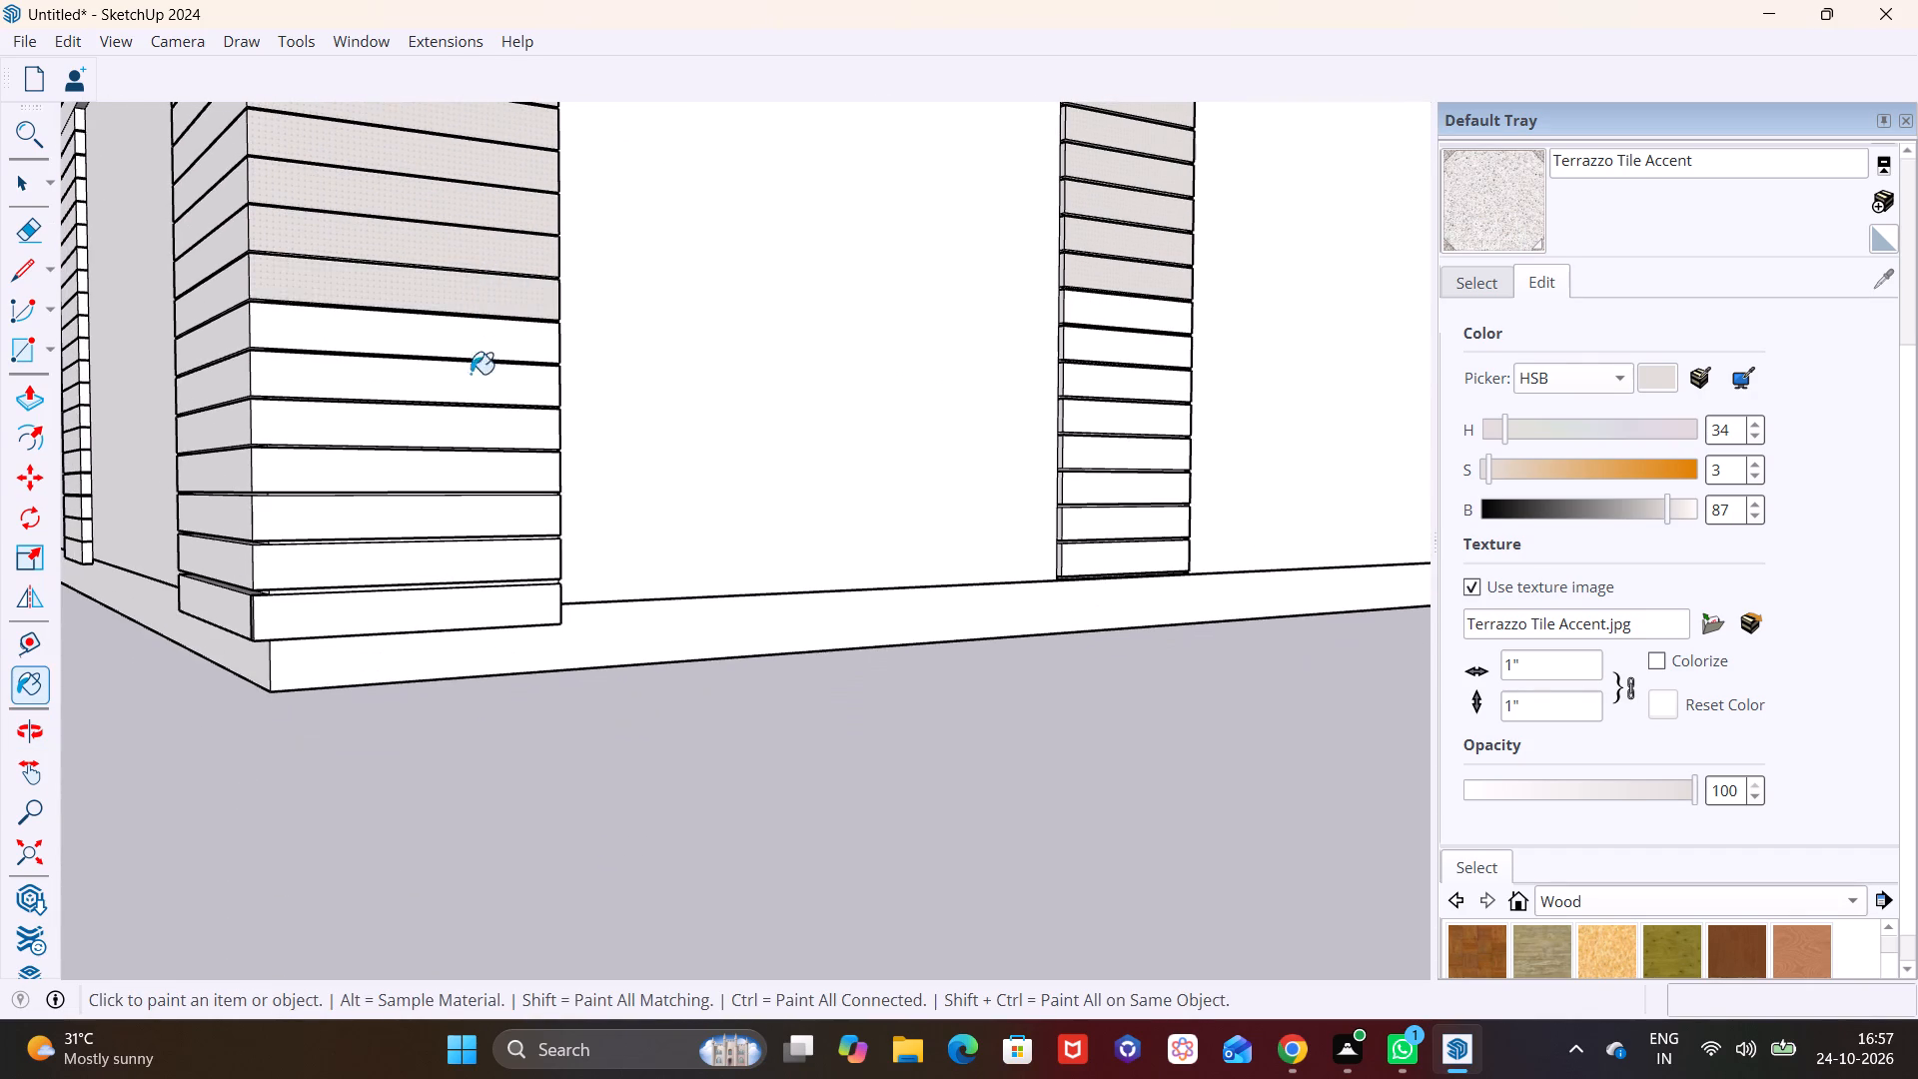
{"action": "left_click", "coordinate": [472, 382]}
{"action": "left_click", "coordinate": [473, 417]}
{"action": "scroll", "coordinate": [536, 391], "scroll_direction": "down", "scroll_amount": 2}
{"action": "middle_click_drag", "start_coordinate": [559, 265], "coordinate": [560, 209], "text": "shift"}
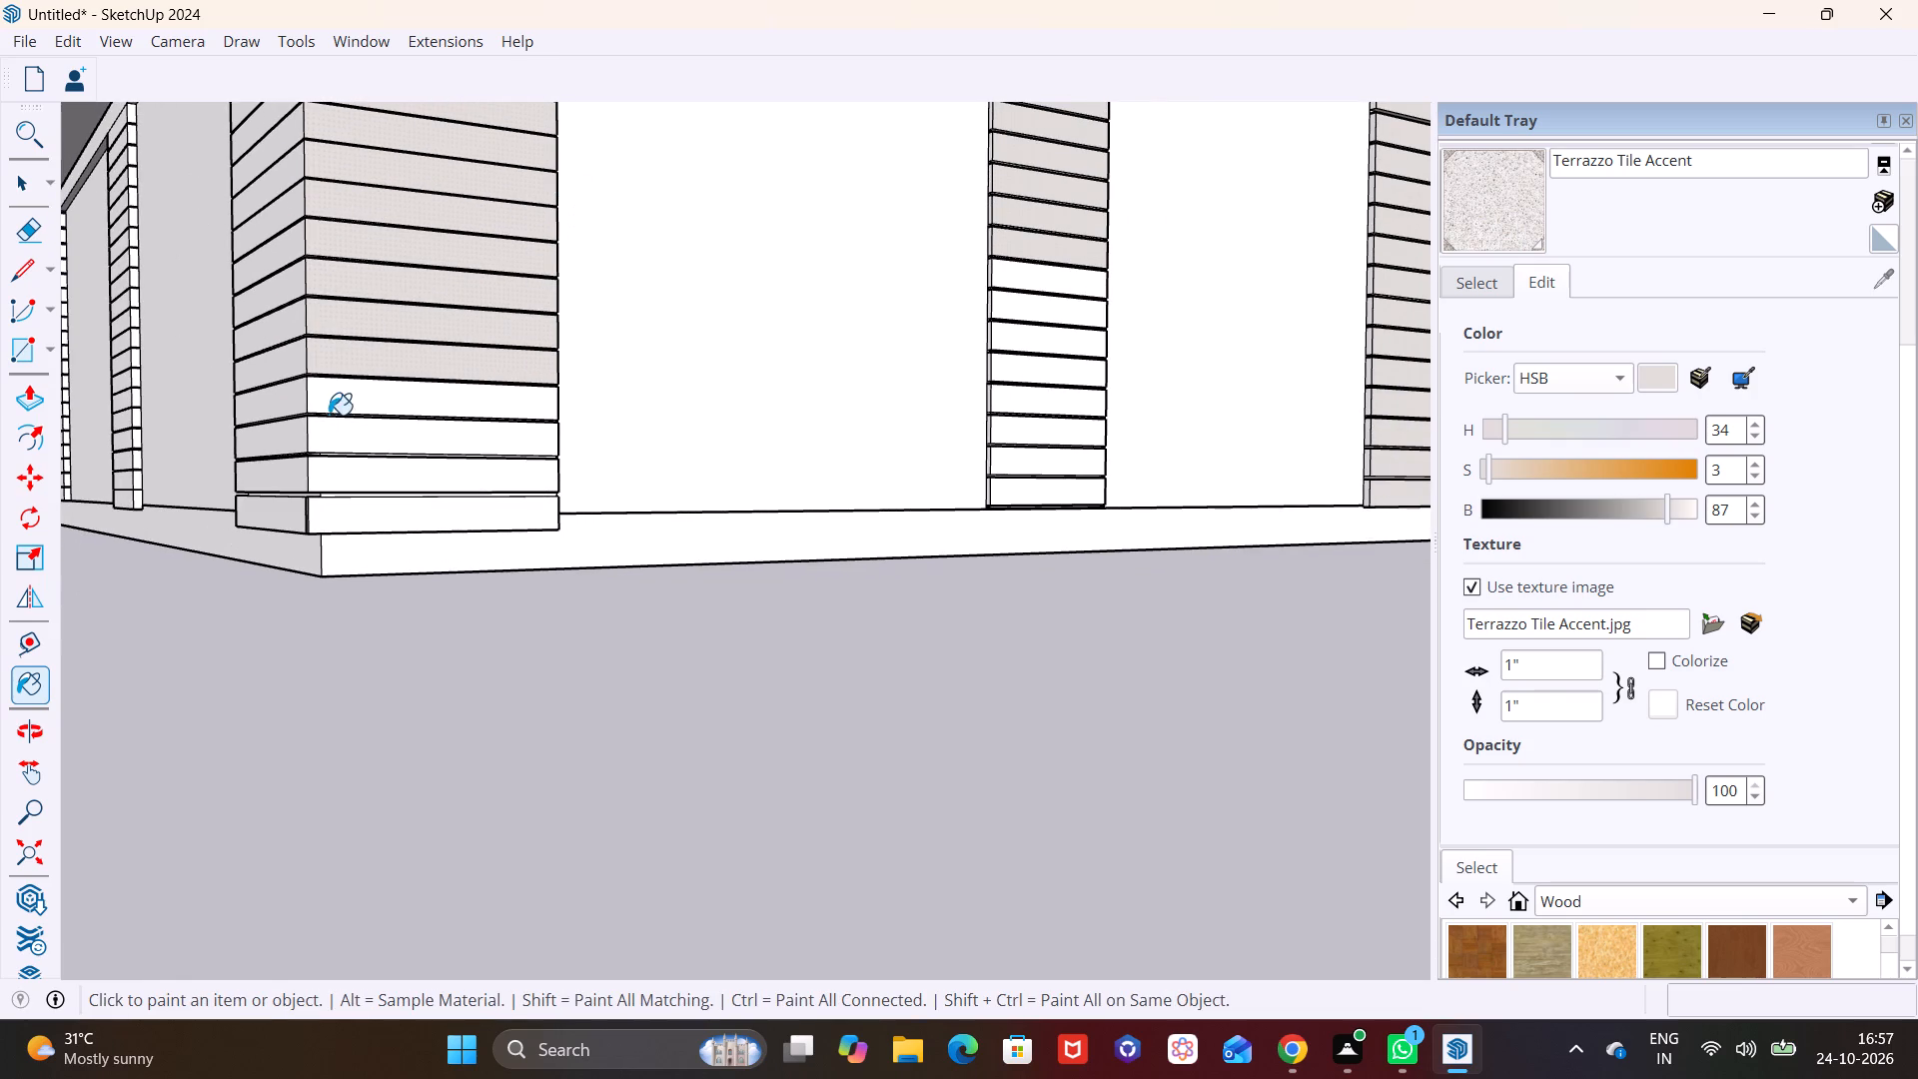
{"action": "left_click", "coordinate": [382, 405]}
{"action": "left_click", "coordinate": [379, 429]}
{"action": "left_click", "coordinate": [379, 474]}
{"action": "left_click", "coordinate": [374, 522]}
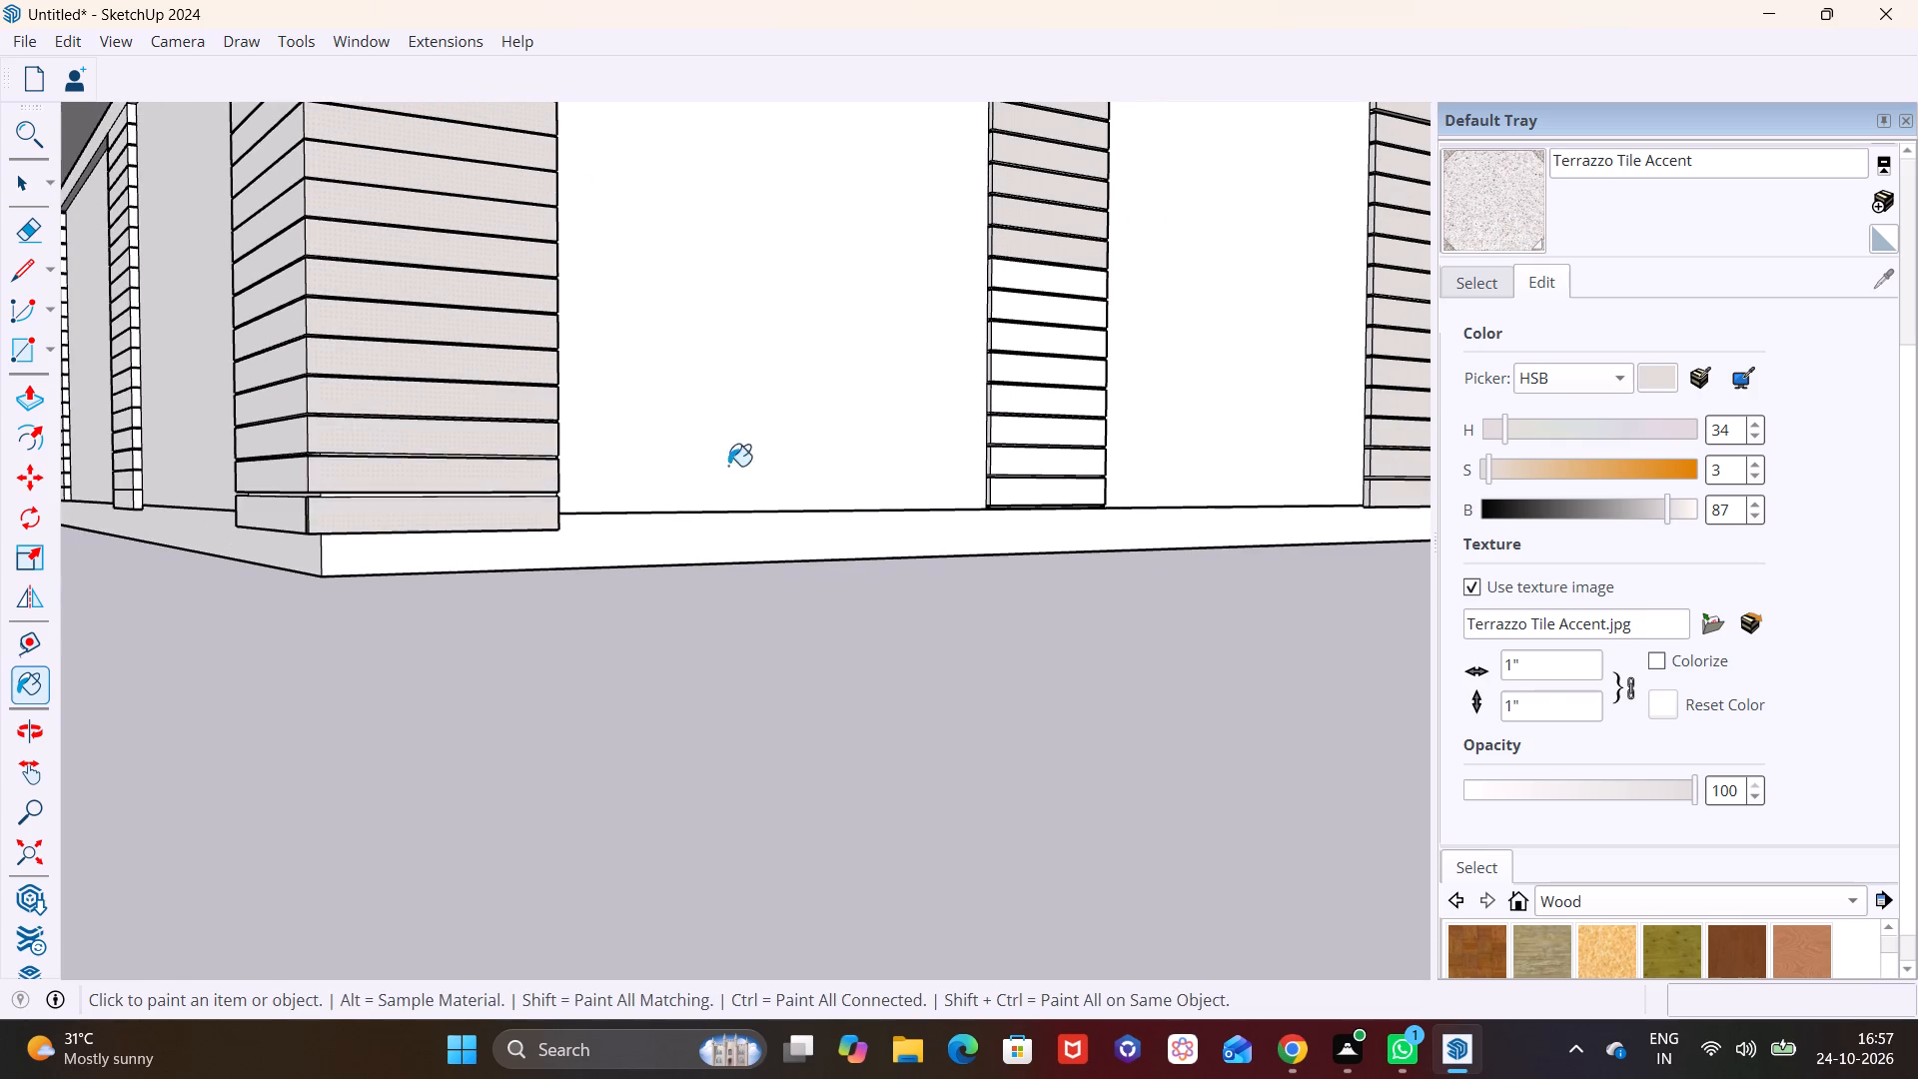
Paint the unpainted lower slats of the third panel, beside the corner pillar, with Terrazzo Tile Accent.
{"action": "middle_click_drag", "start_coordinate": [718, 466], "coordinate": [499, 473]}
{"action": "left_click", "coordinate": [936, 490]}
{"action": "left_click", "coordinate": [954, 467]}
{"action": "left_click", "coordinate": [970, 435]}
{"action": "left_click", "coordinate": [973, 400]}
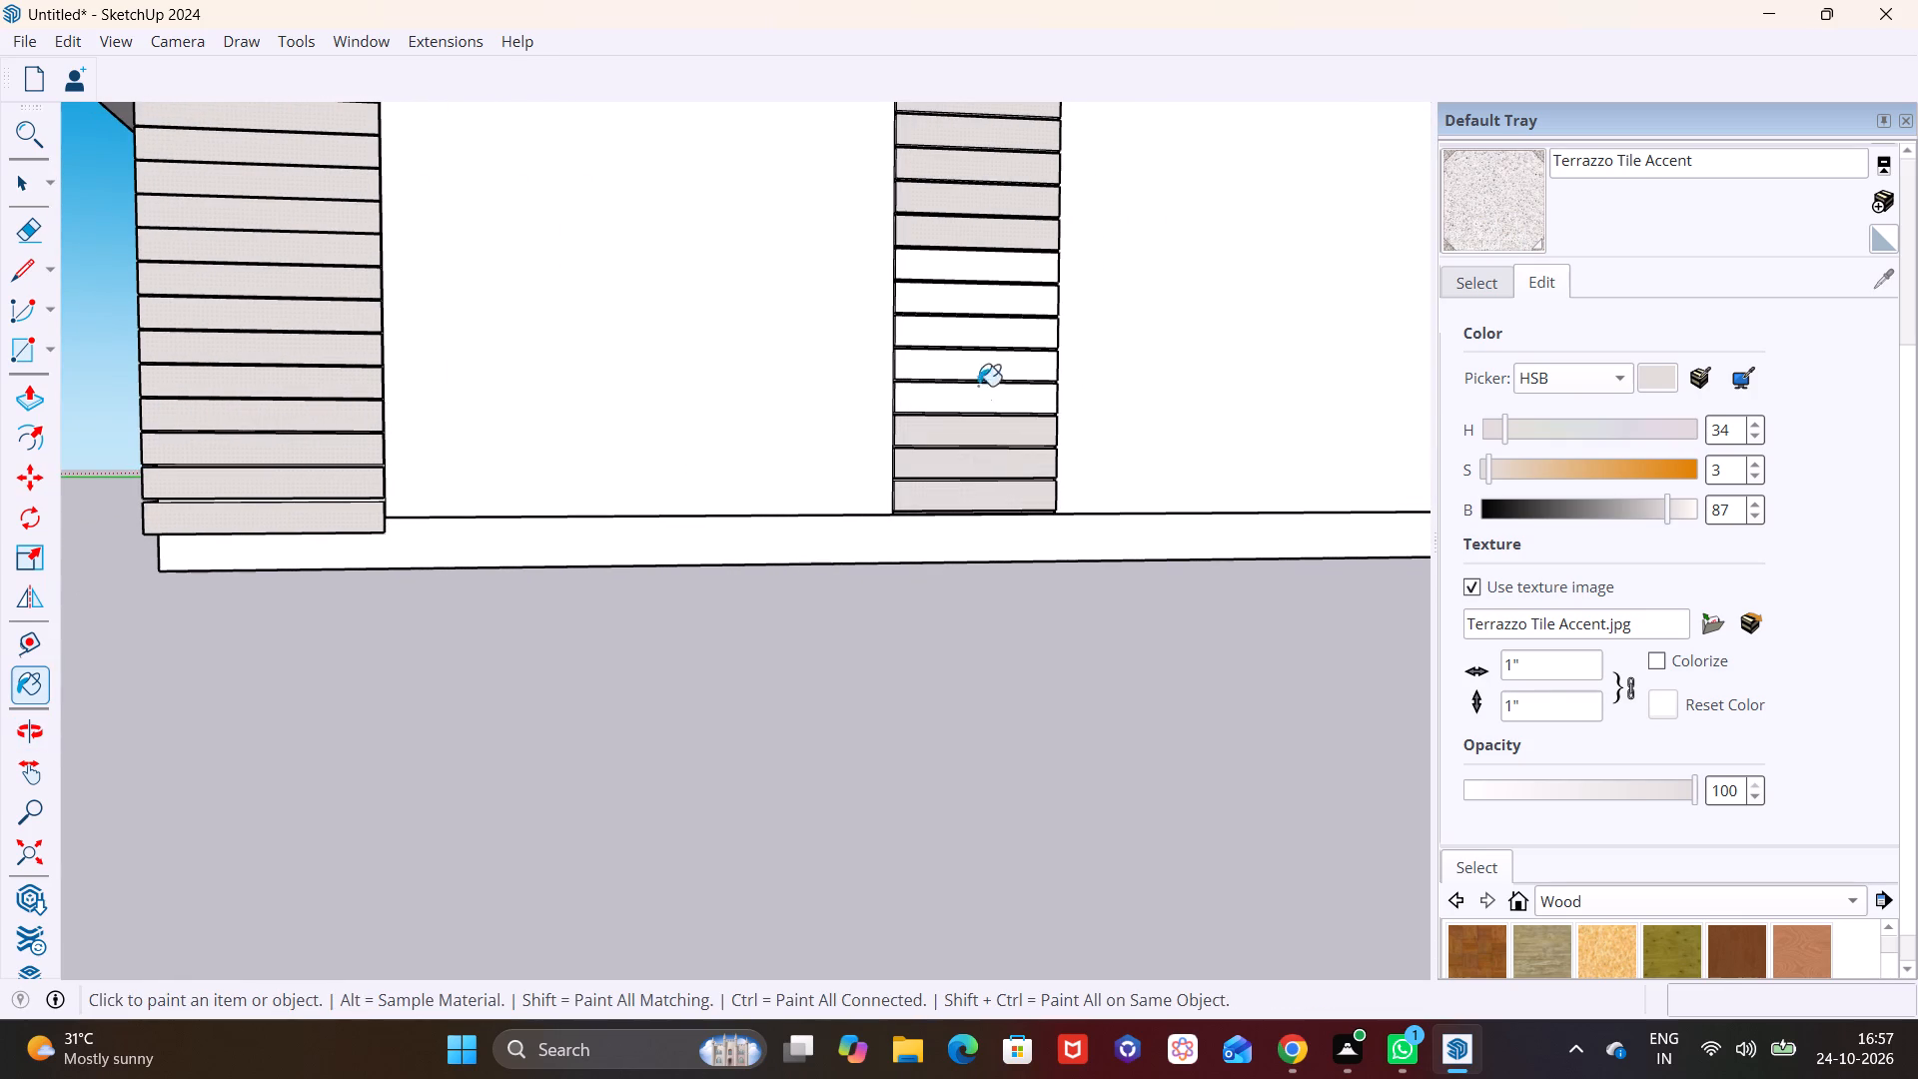
{"action": "left_click", "coordinate": [984, 365]}
{"action": "left_click", "coordinate": [992, 339]}
{"action": "left_click_drag", "start_coordinate": [1010, 310], "coordinate": [1013, 299]}
{"action": "left_click", "coordinate": [1024, 264]}
Paint the lower slats on the unpainted adjoining face of the ground-floor corner pillar with Terrazzo Tile Accent.
{"action": "scroll", "coordinate": [823, 436], "scroll_direction": "down", "scroll_amount": 9}
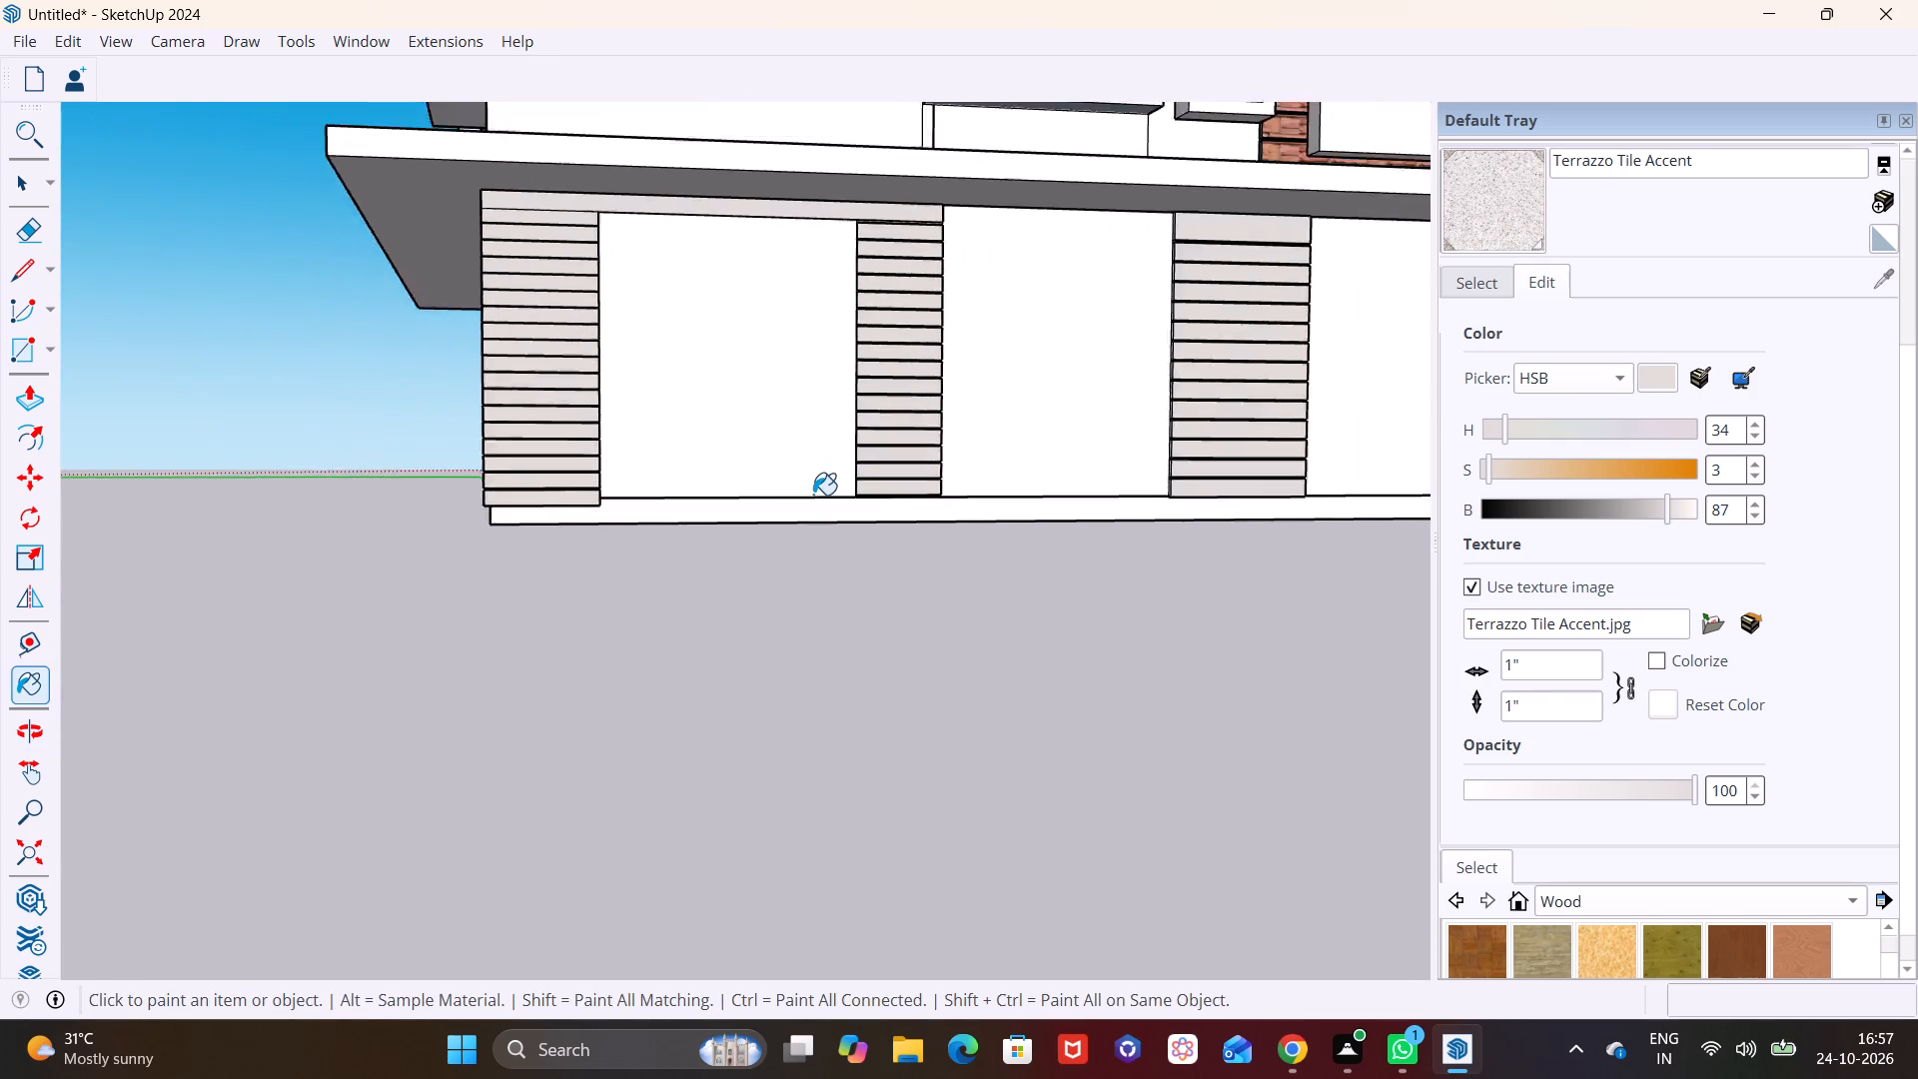
{"action": "scroll", "coordinate": [813, 495], "scroll_direction": "down", "scroll_amount": 7}
{"action": "middle_click_drag", "start_coordinate": [805, 503], "coordinate": [576, 616], "text": "shift"}
{"action": "middle_click_drag", "start_coordinate": [477, 563], "coordinate": [951, 570]}
{"action": "scroll", "coordinate": [540, 527], "scroll_direction": "up", "scroll_amount": 2}
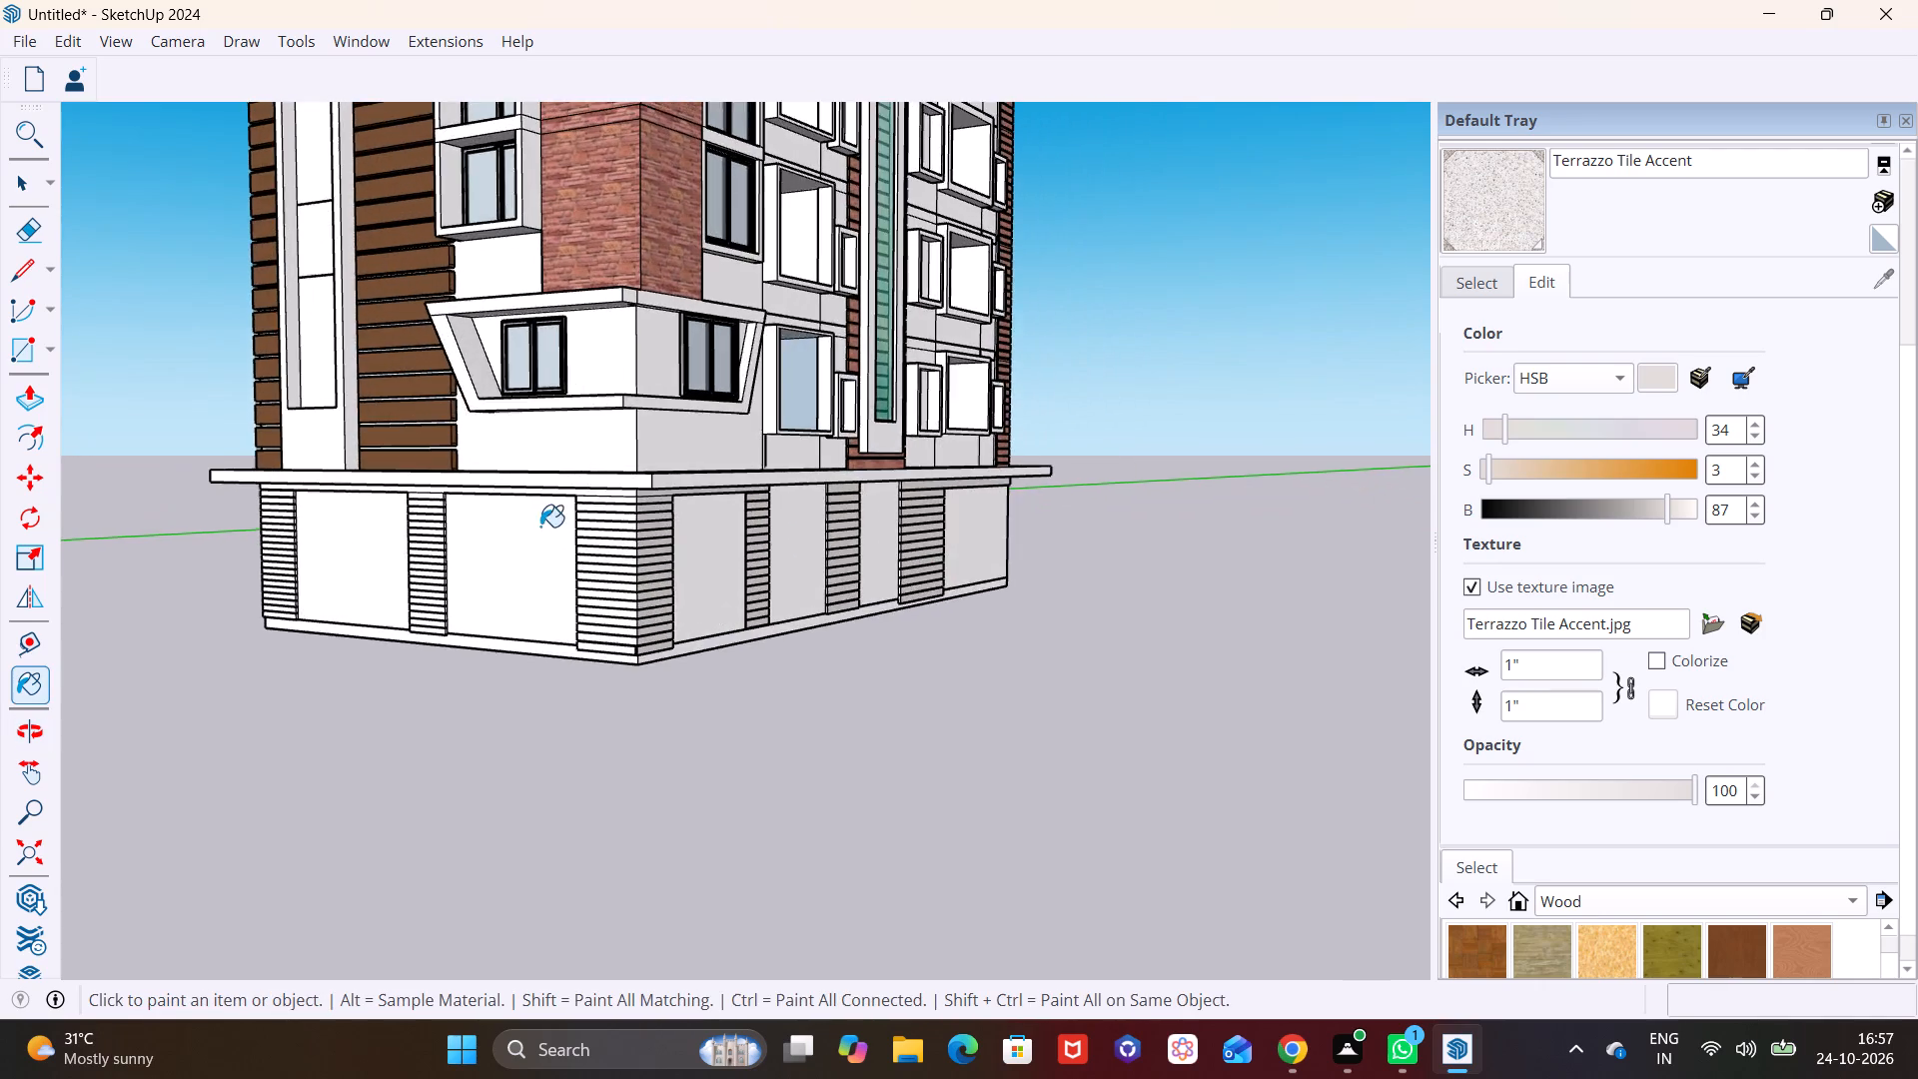
{"action": "scroll", "coordinate": [540, 527], "scroll_direction": "up", "scroll_amount": 8}
{"action": "left_click", "coordinate": [645, 803]}
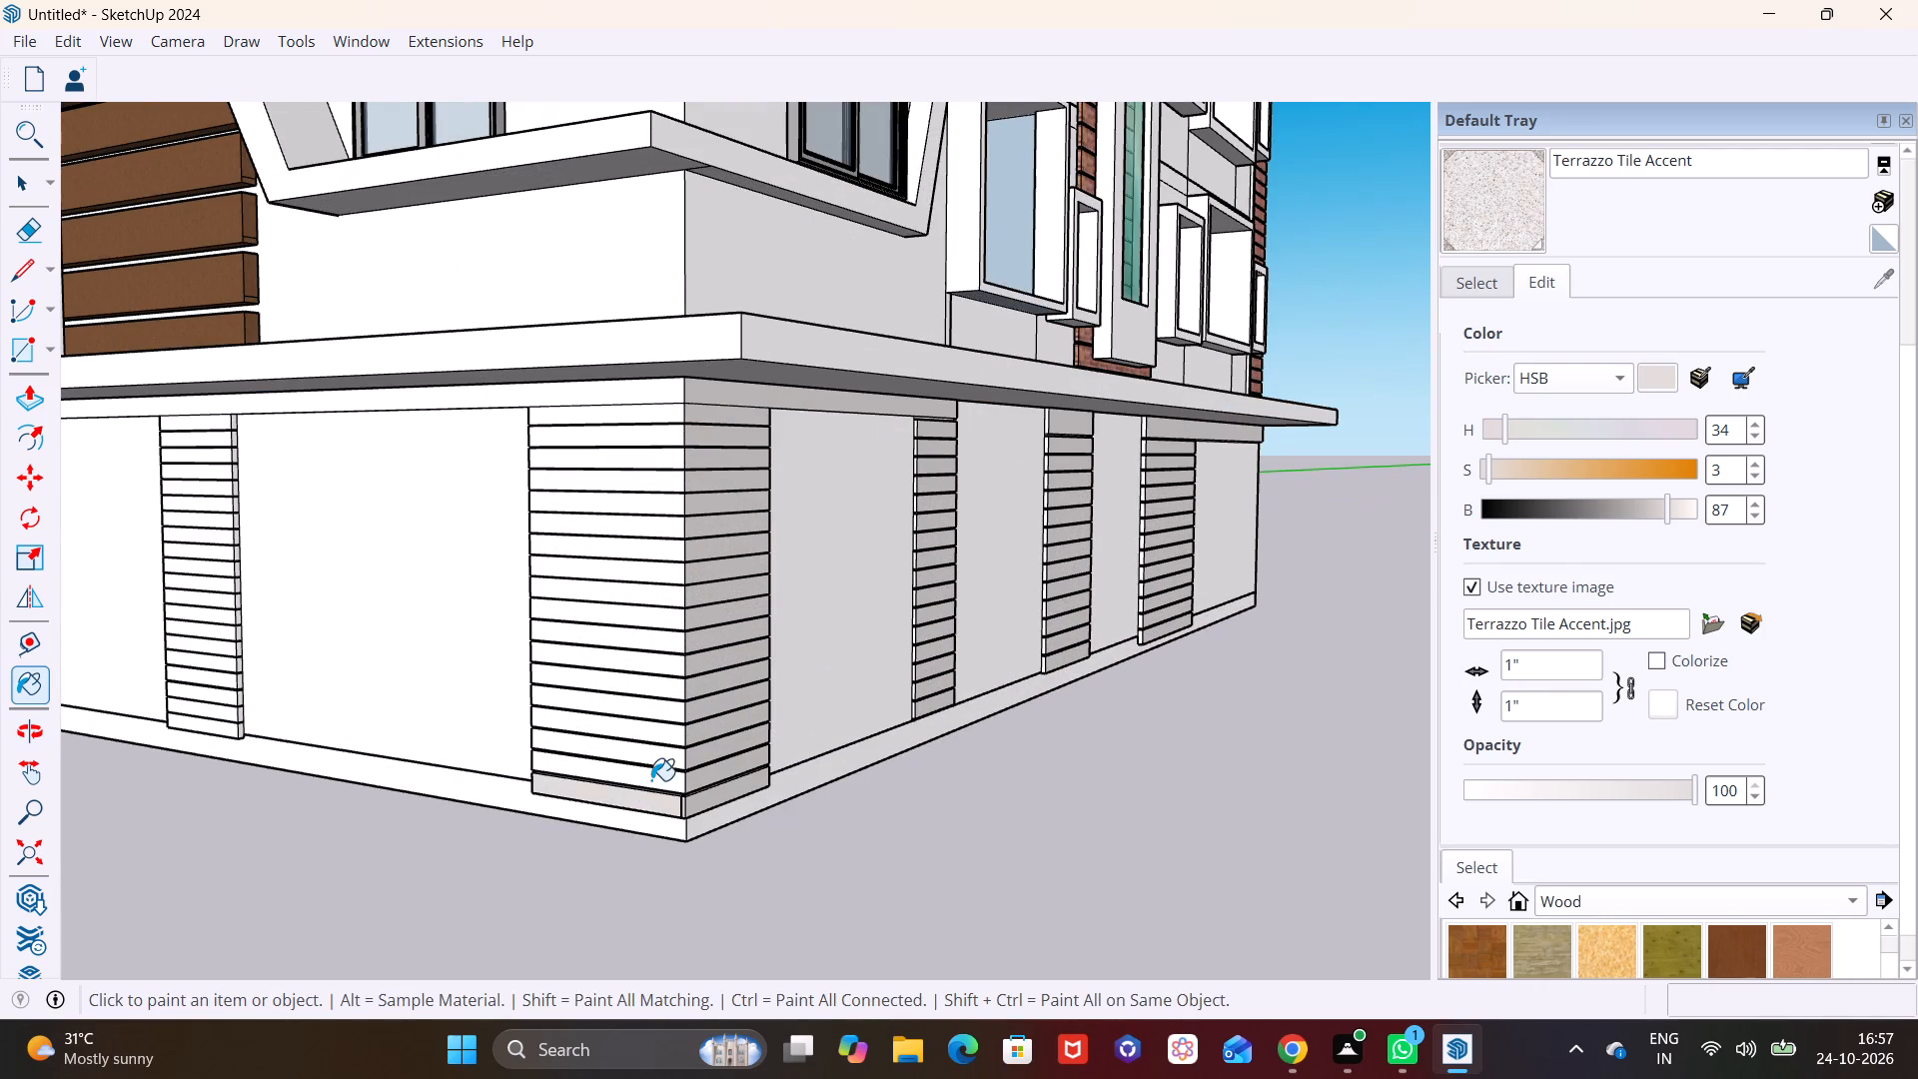
{"action": "left_click", "coordinate": [651, 780]}
{"action": "left_click", "coordinate": [657, 755]}
{"action": "left_click", "coordinate": [657, 736]}
{"action": "left_click", "coordinate": [657, 704]}
{"action": "left_click", "coordinate": [668, 666]}
{"action": "left_click", "coordinate": [648, 685]}
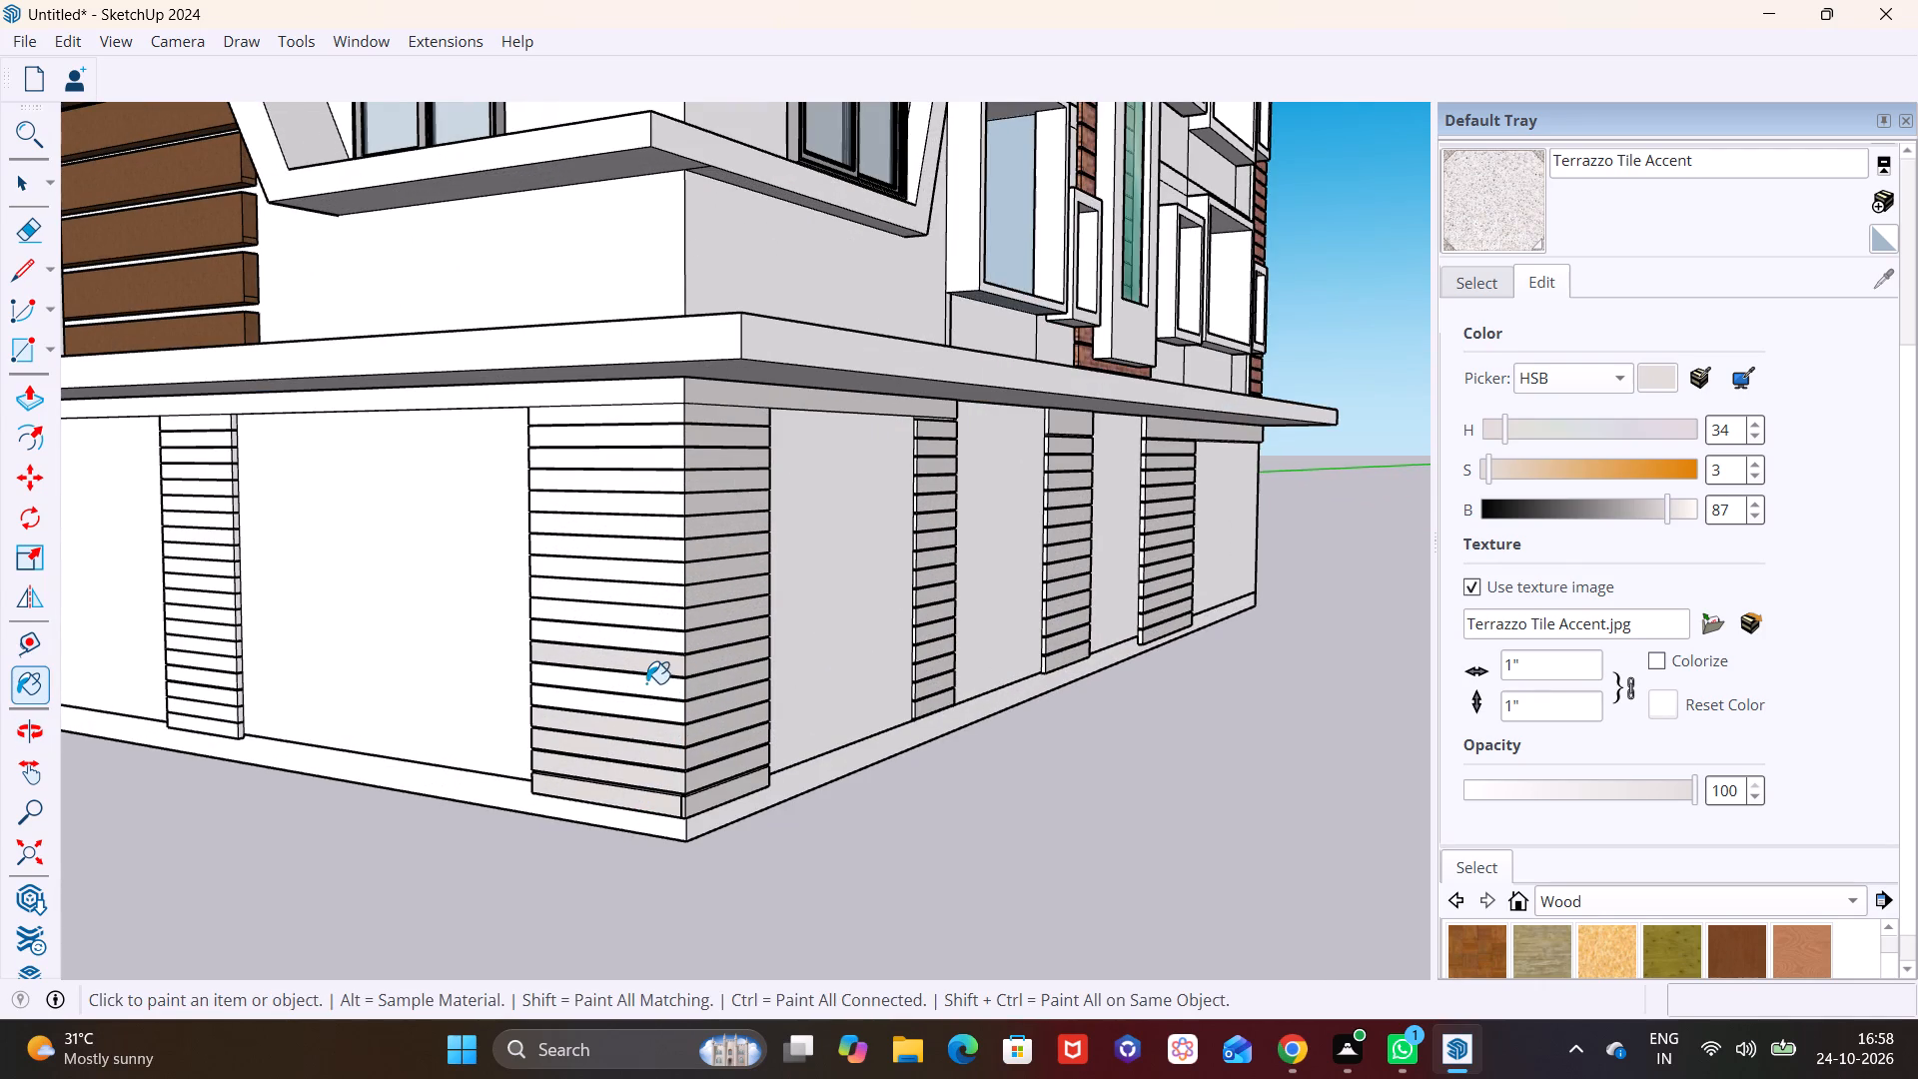
{"action": "left_click", "coordinate": [635, 707]}
{"action": "left_click", "coordinate": [656, 642]}
{"action": "left_click", "coordinate": [662, 618]}
{"action": "left_click", "coordinate": [663, 597]}
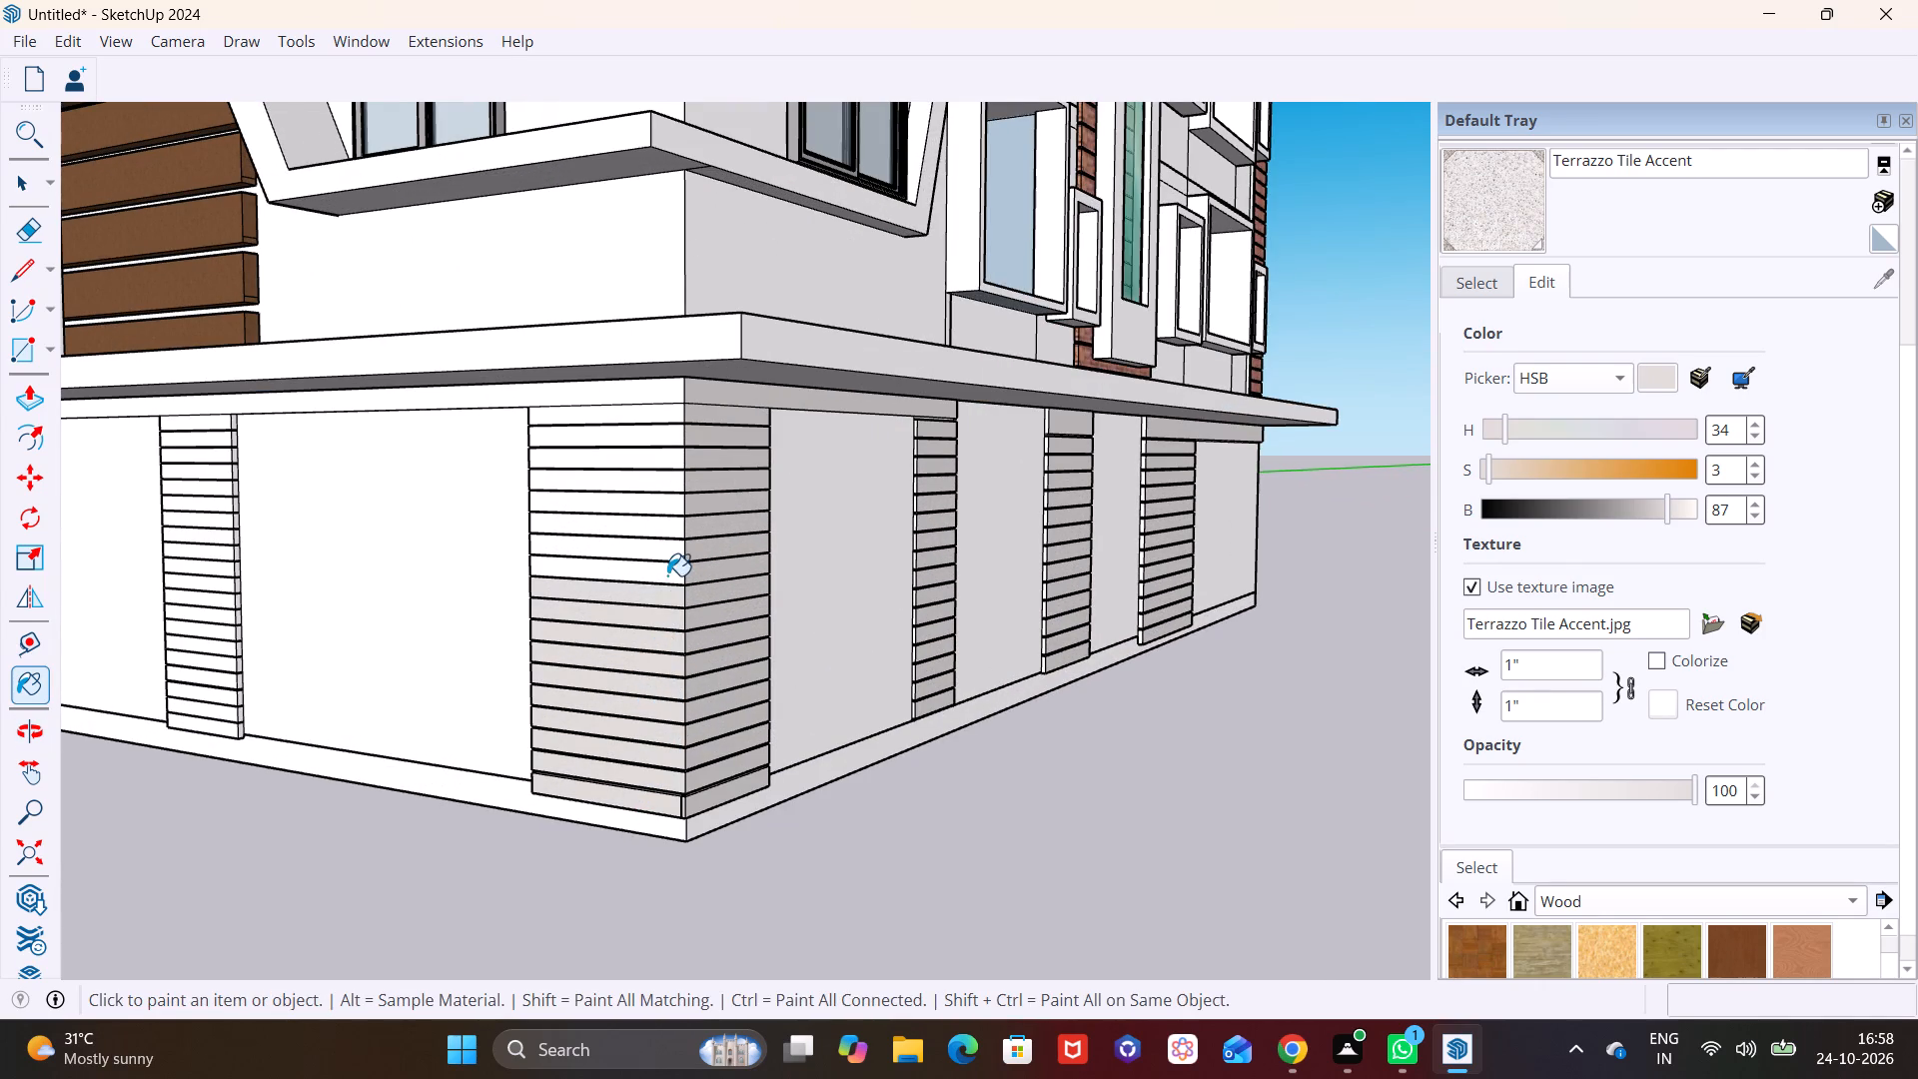
Paint the remaining upper slats on this corner pillar face with Terrazzo Tile Accent.
{"action": "left_click", "coordinate": [667, 575]}
{"action": "left_click", "coordinate": [670, 558]}
{"action": "left_click", "coordinate": [670, 533]}
{"action": "left_click_drag", "start_coordinate": [669, 507], "coordinate": [669, 496]}
{"action": "left_click", "coordinate": [665, 475]}
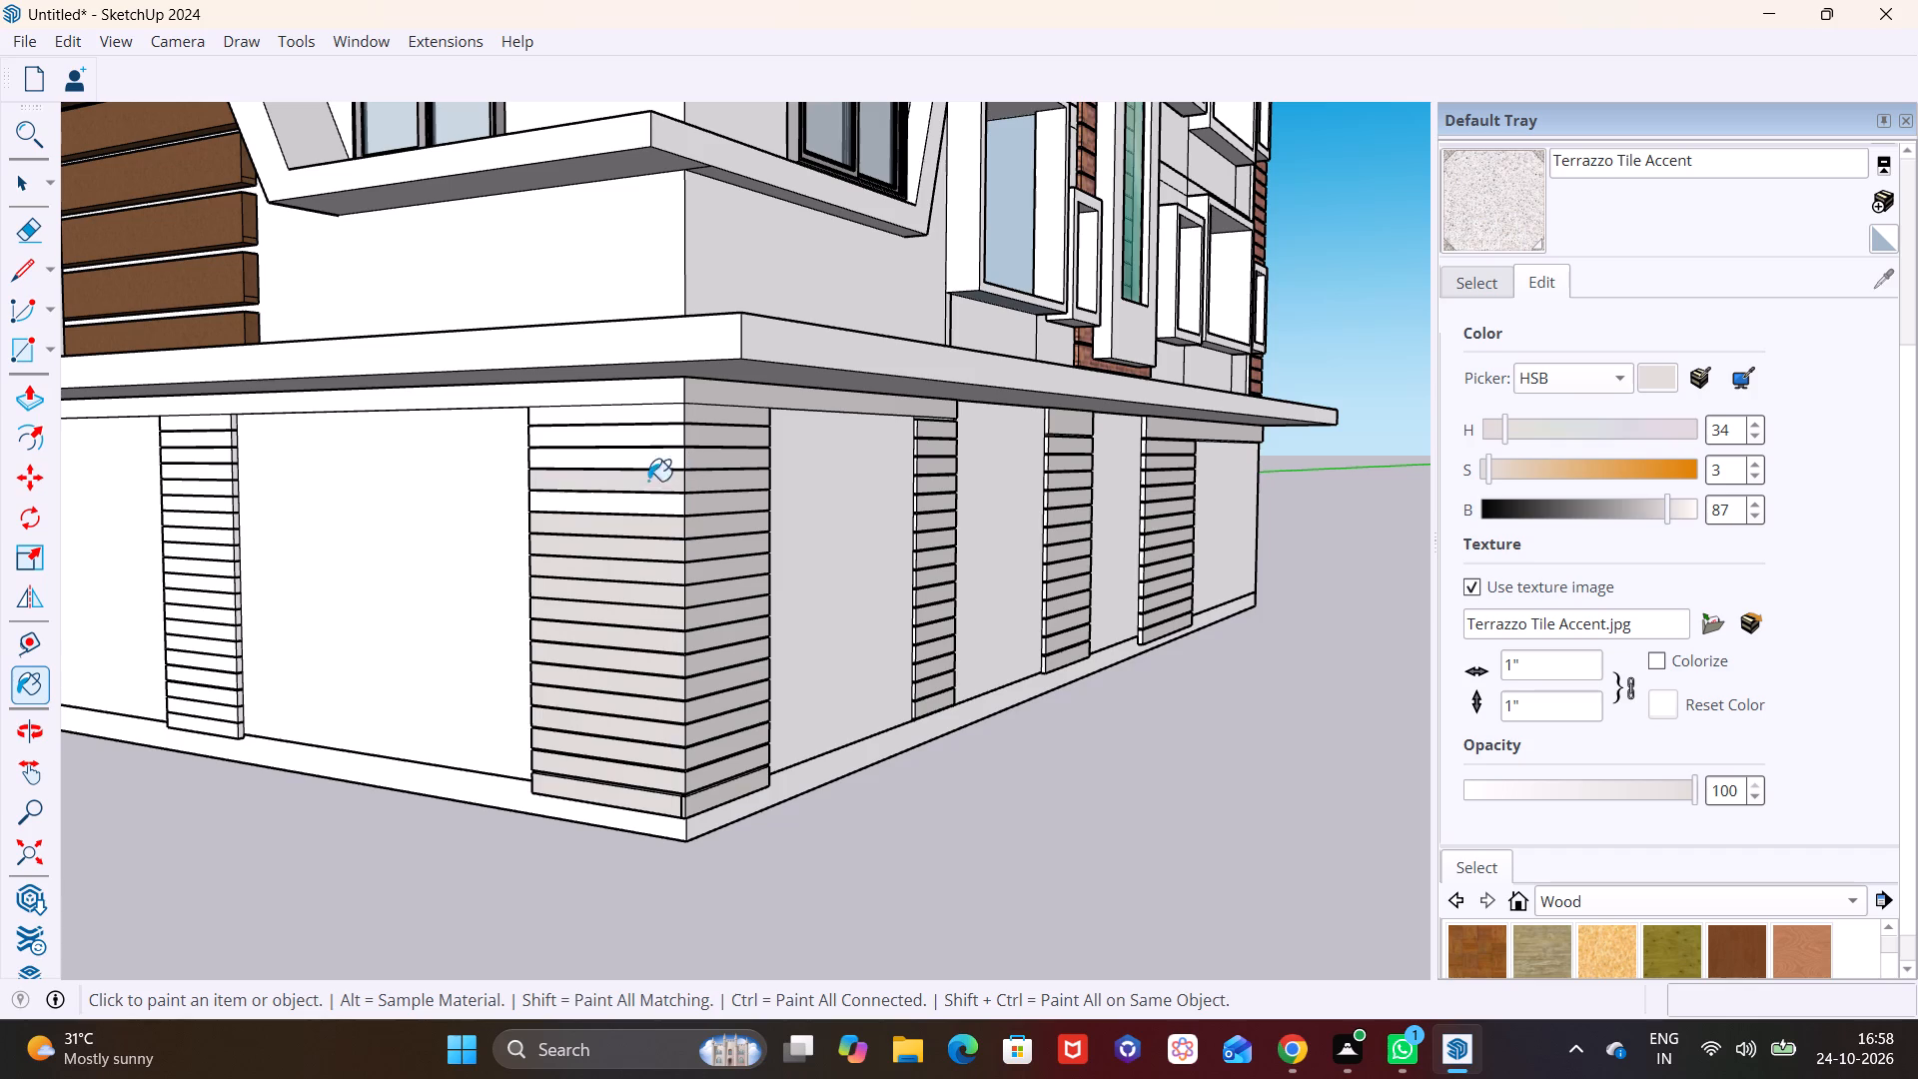
{"action": "left_click", "coordinate": [642, 503]}
{"action": "left_click", "coordinate": [659, 458]}
{"action": "left_click", "coordinate": [659, 443]}
{"action": "left_click", "coordinate": [662, 421]}
{"action": "left_click", "coordinate": [709, 414]}
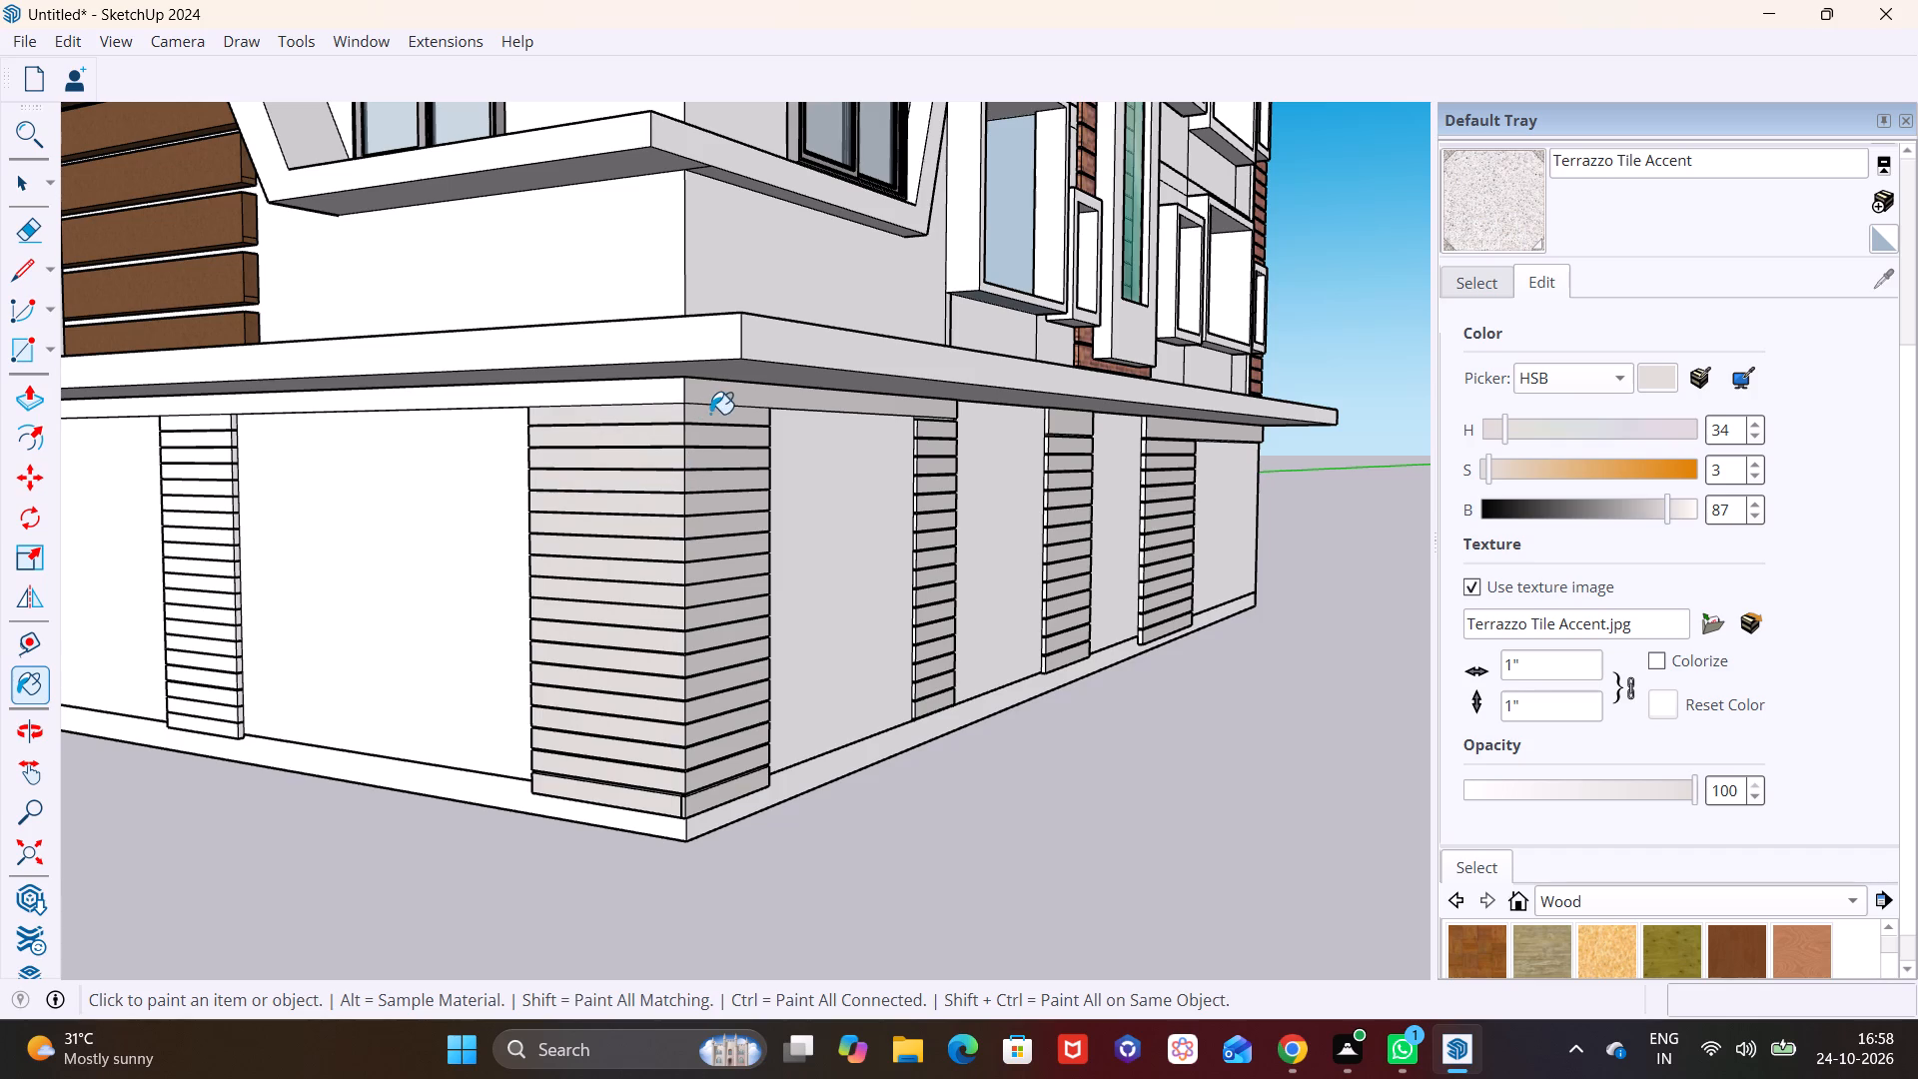
Paint the lower slats of the middle slatted panel on this ground-floor side with Terrazzo Tile Accent.
{"action": "middle_click_drag", "start_coordinate": [621, 447], "coordinate": [973, 477]}
{"action": "scroll", "coordinate": [573, 566], "scroll_direction": "up", "scroll_amount": 5}
{"action": "middle_click_drag", "start_coordinate": [457, 692], "coordinate": [641, 632], "text": "shift"}
{"action": "left_click", "coordinate": [658, 777]}
{"action": "left_click", "coordinate": [659, 754]}
{"action": "left_click", "coordinate": [659, 714]}
{"action": "left_click_drag", "start_coordinate": [659, 699], "coordinate": [663, 687]}
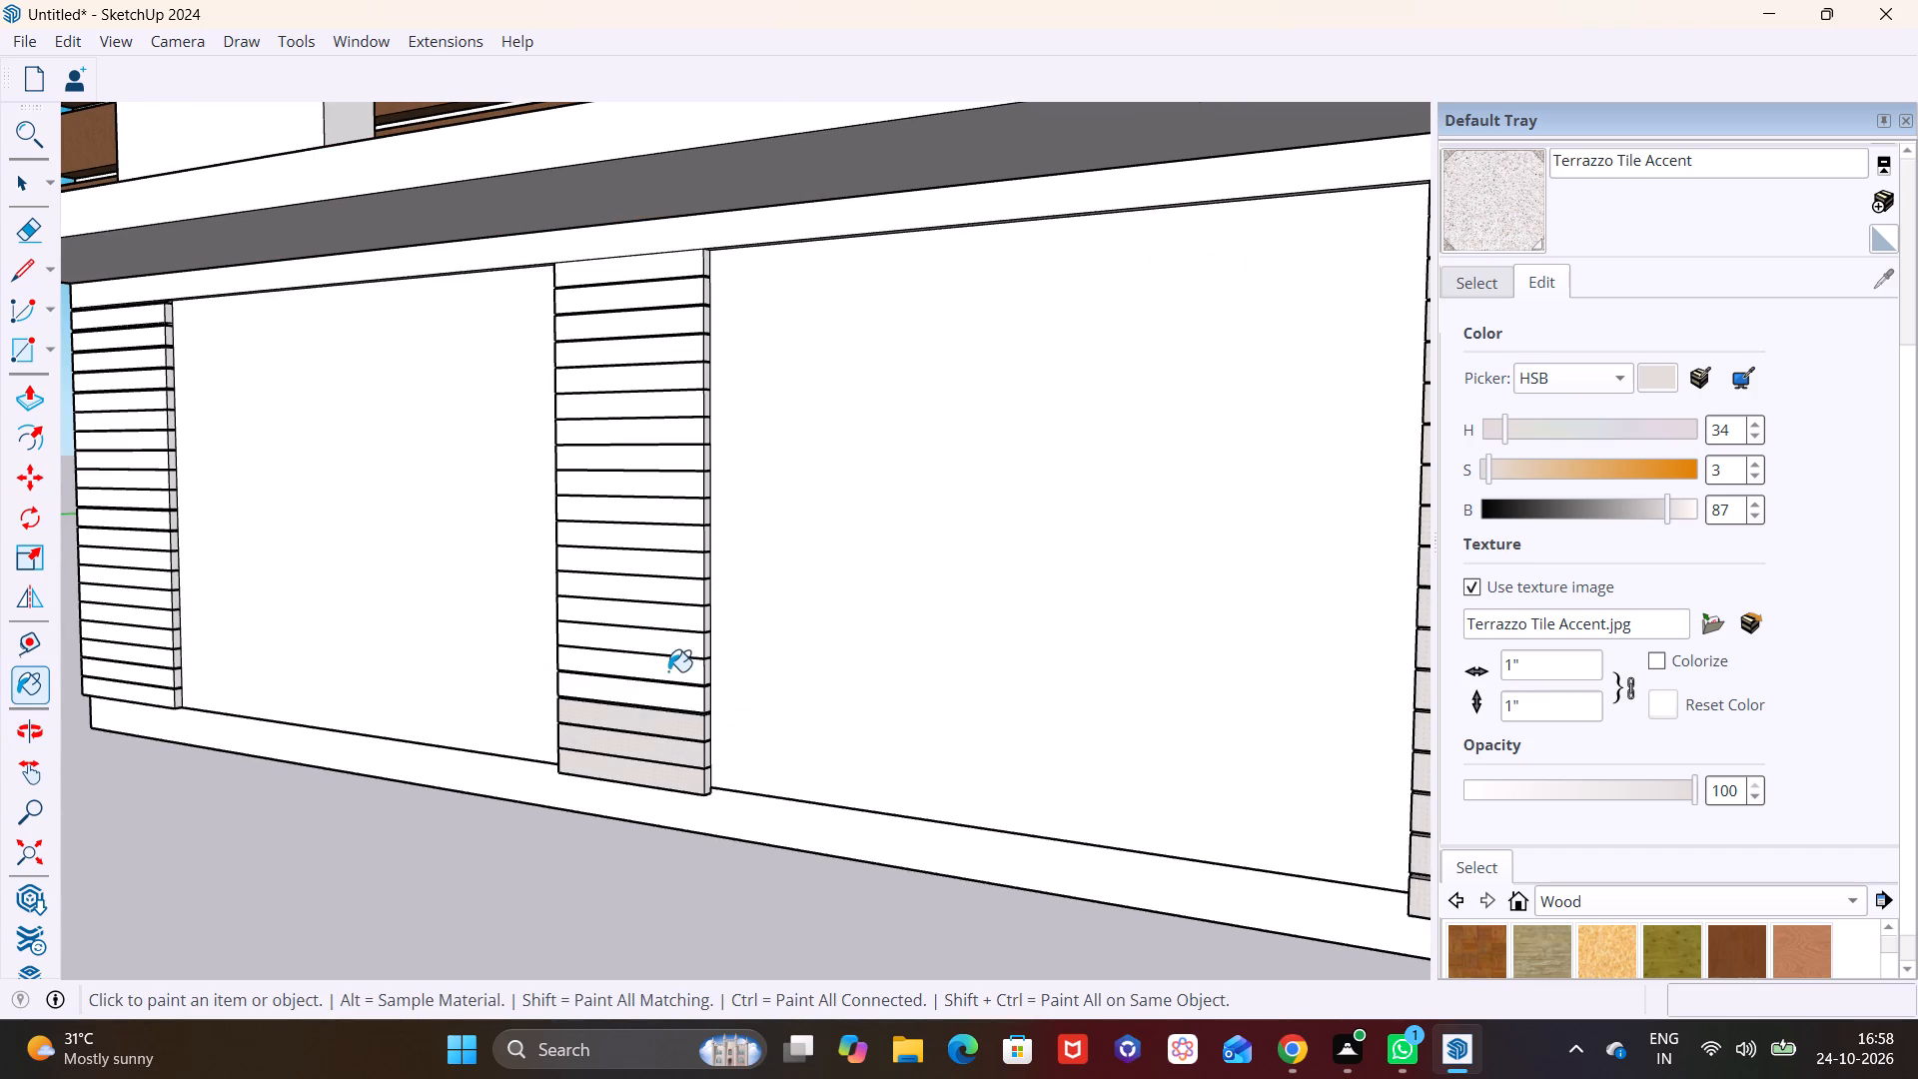
{"action": "left_click", "coordinate": [668, 671]}
{"action": "left_click", "coordinate": [668, 638]}
{"action": "left_click", "coordinate": [667, 613]}
{"action": "left_click", "coordinate": [661, 596]}
{"action": "left_click", "coordinate": [658, 571]}
{"action": "left_click", "coordinate": [657, 542]}
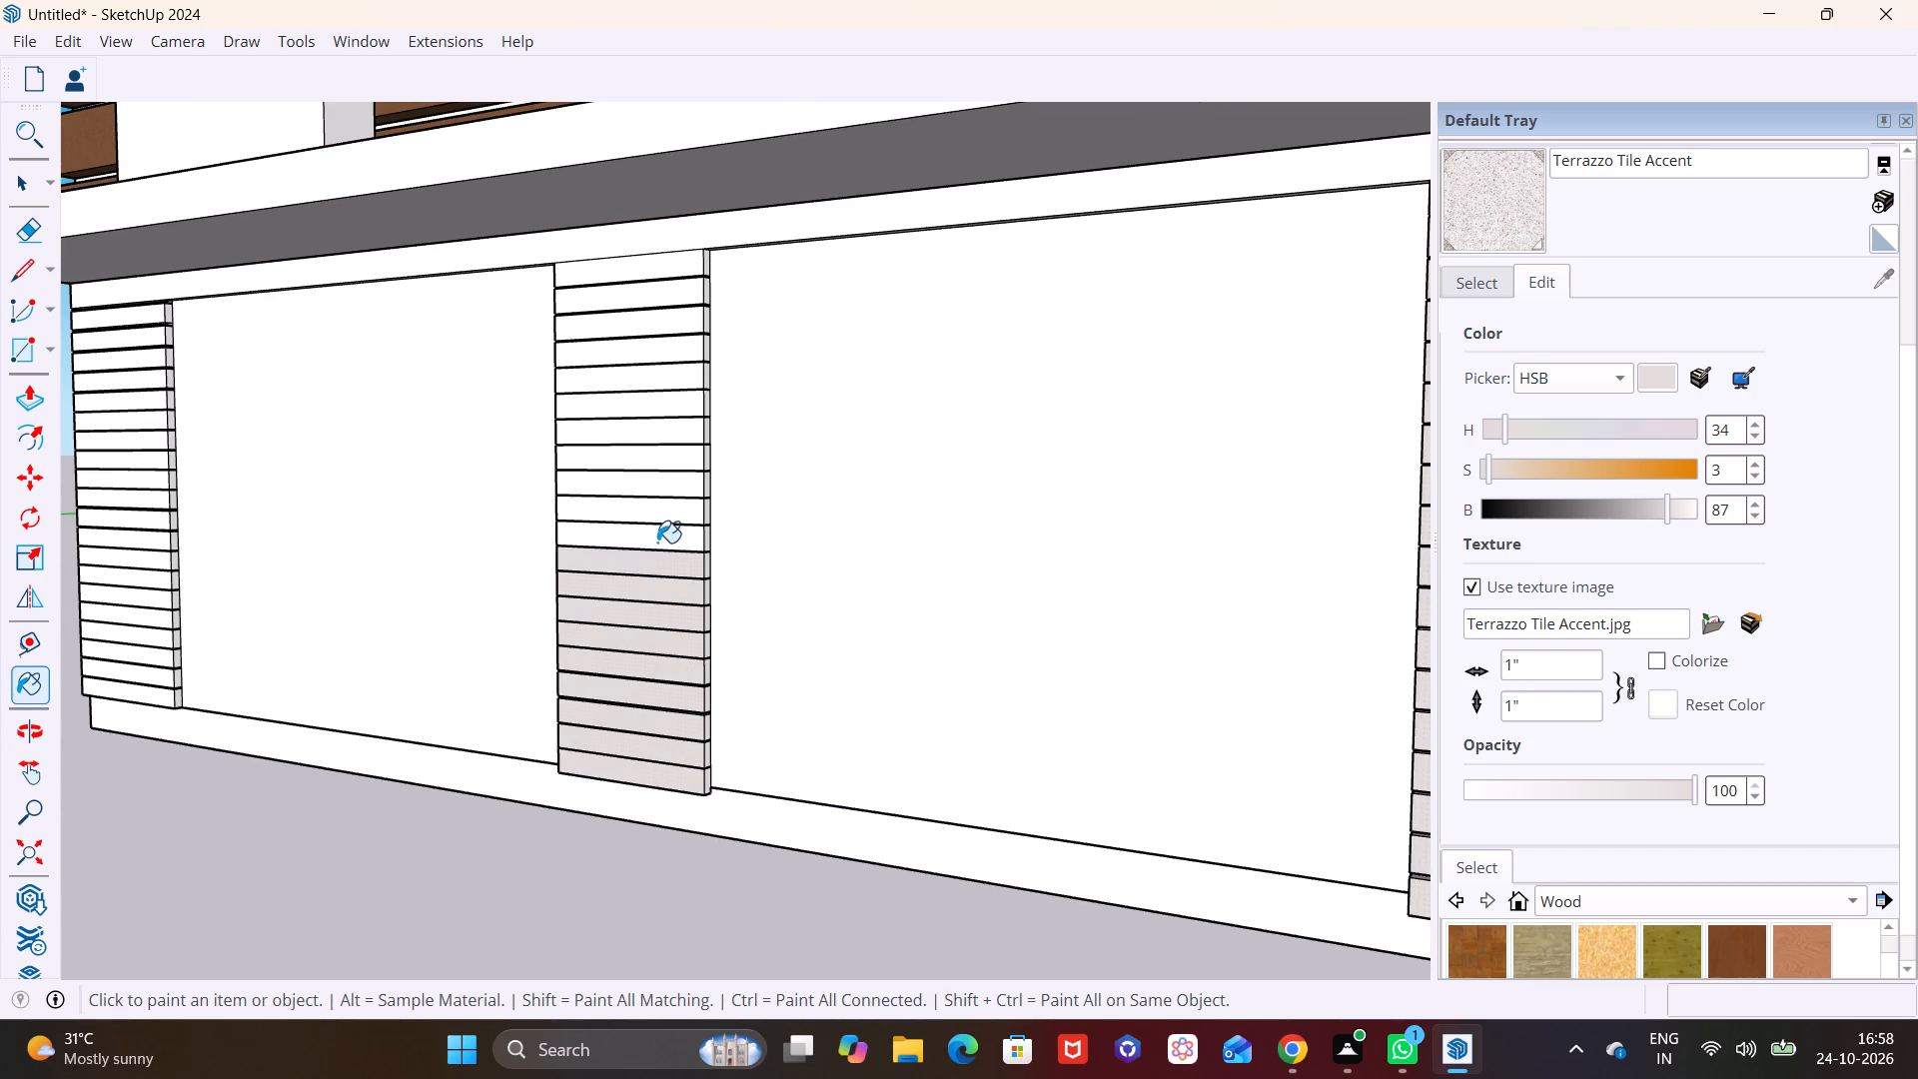
Paint the remaining upper slats of this middle panel with Terrazzo Tile Accent up to its top.
{"action": "left_click", "coordinate": [654, 512]}
{"action": "left_click", "coordinate": [654, 491]}
{"action": "left_click", "coordinate": [654, 464]}
{"action": "left_click", "coordinate": [671, 434]}
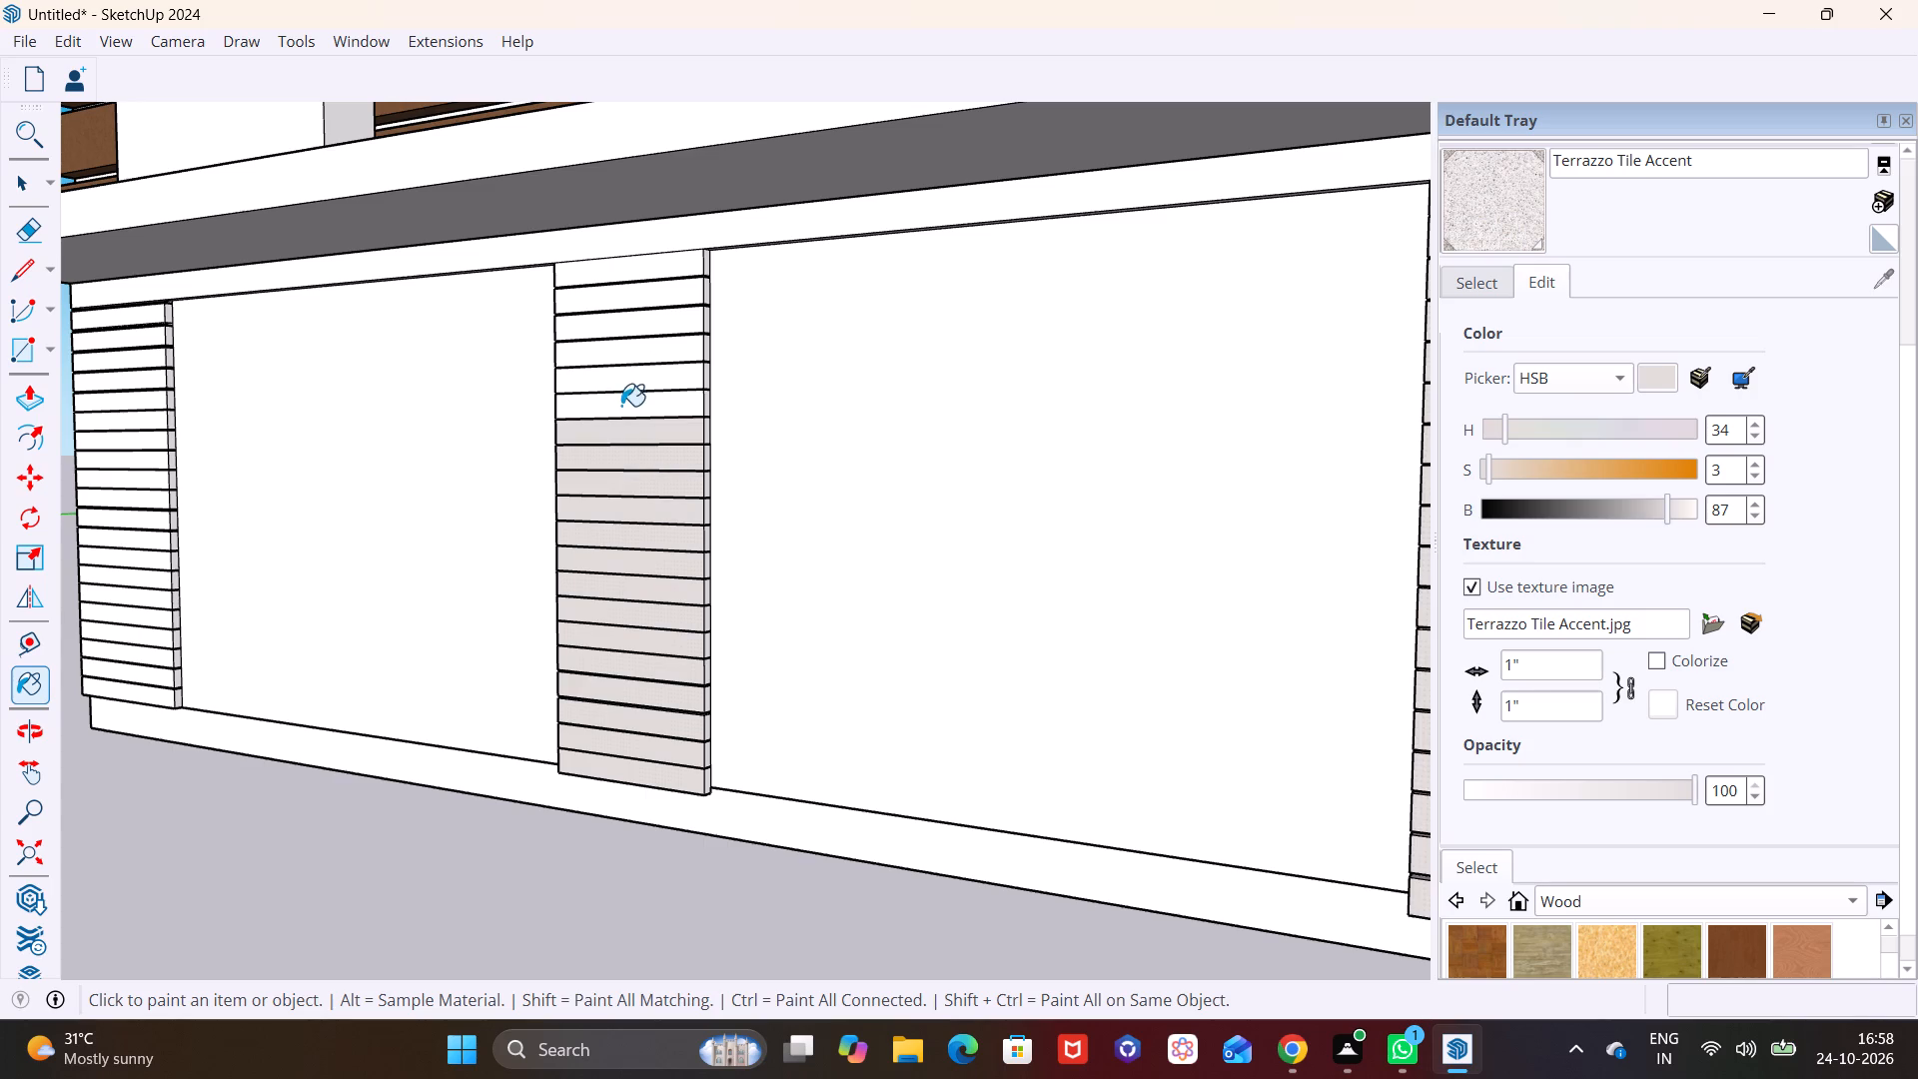
{"action": "left_click", "coordinate": [621, 406]}
{"action": "left_click", "coordinate": [625, 381]}
{"action": "left_click", "coordinate": [626, 355]}
{"action": "left_click", "coordinate": [626, 325]}
{"action": "left_click", "coordinate": [627, 303]}
{"action": "left_click", "coordinate": [642, 277]}
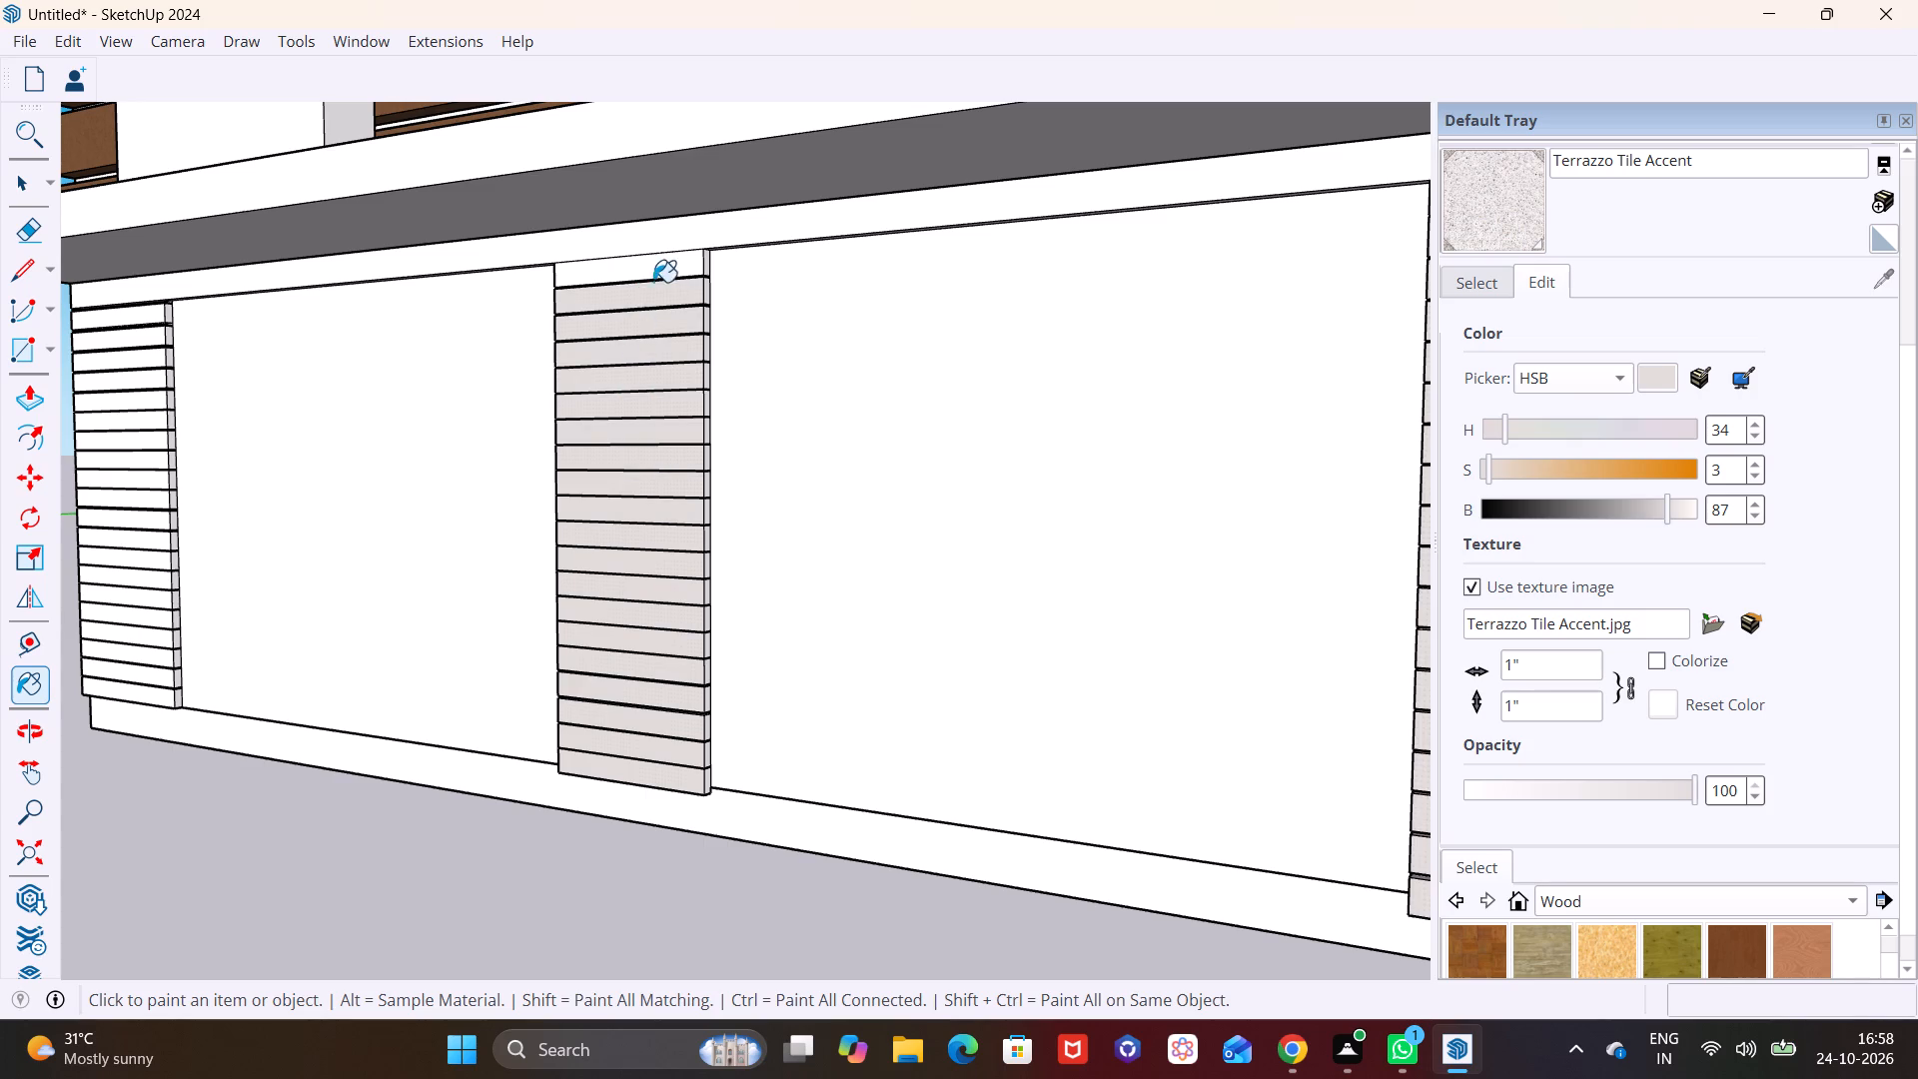
Paint the slats of the end panel at this side's far corner with Terrazzo Tile Accent, working up from its base.
{"action": "scroll", "coordinate": [740, 525], "scroll_direction": "down", "scroll_amount": 4}
{"action": "middle_click_drag", "start_coordinate": [345, 399], "coordinate": [611, 435], "text": "shift"}
{"action": "scroll", "coordinate": [428, 599], "scroll_direction": "up", "scroll_amount": 6}
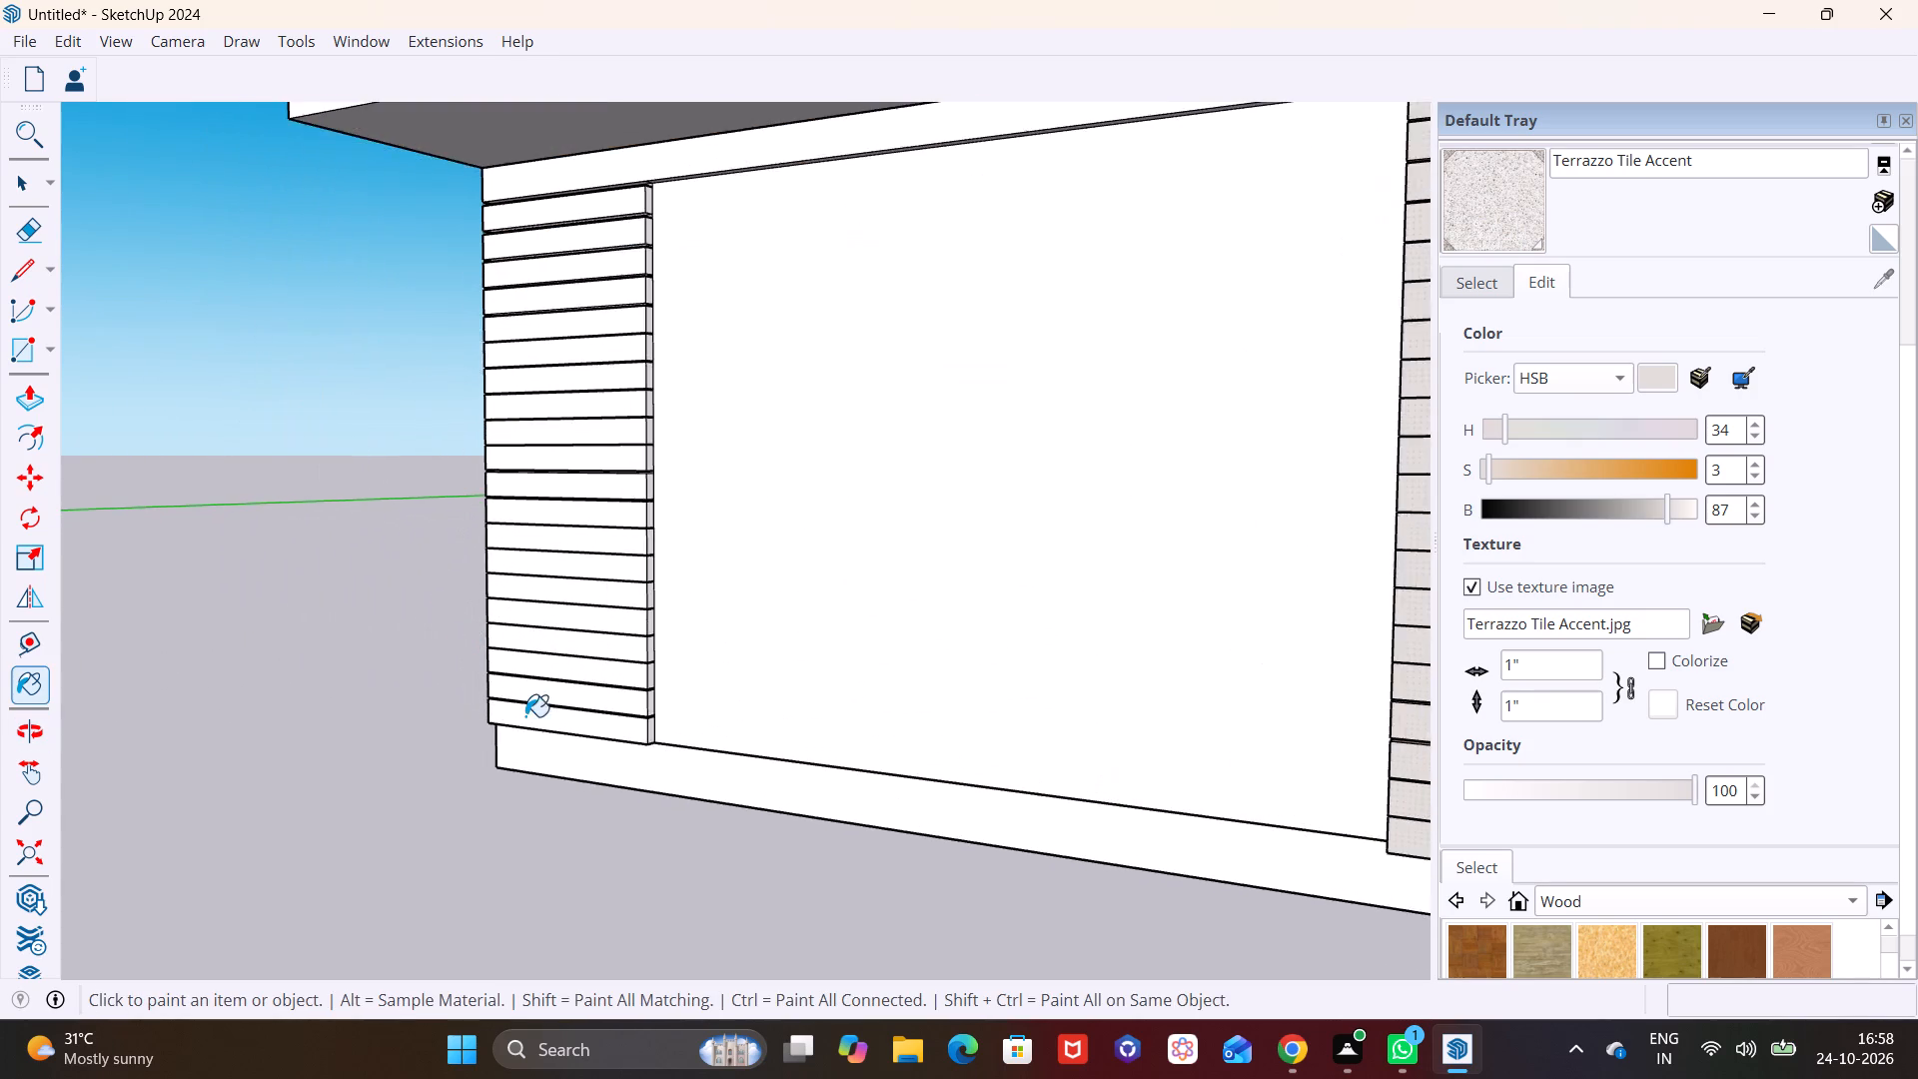
{"action": "left_click", "coordinate": [541, 726]}
{"action": "left_click", "coordinate": [551, 700]}
{"action": "left_click", "coordinate": [565, 671]}
{"action": "left_click", "coordinate": [568, 638]}
{"action": "left_click", "coordinate": [572, 619]}
{"action": "left_click", "coordinate": [583, 574]}
{"action": "left_click", "coordinate": [584, 539]}
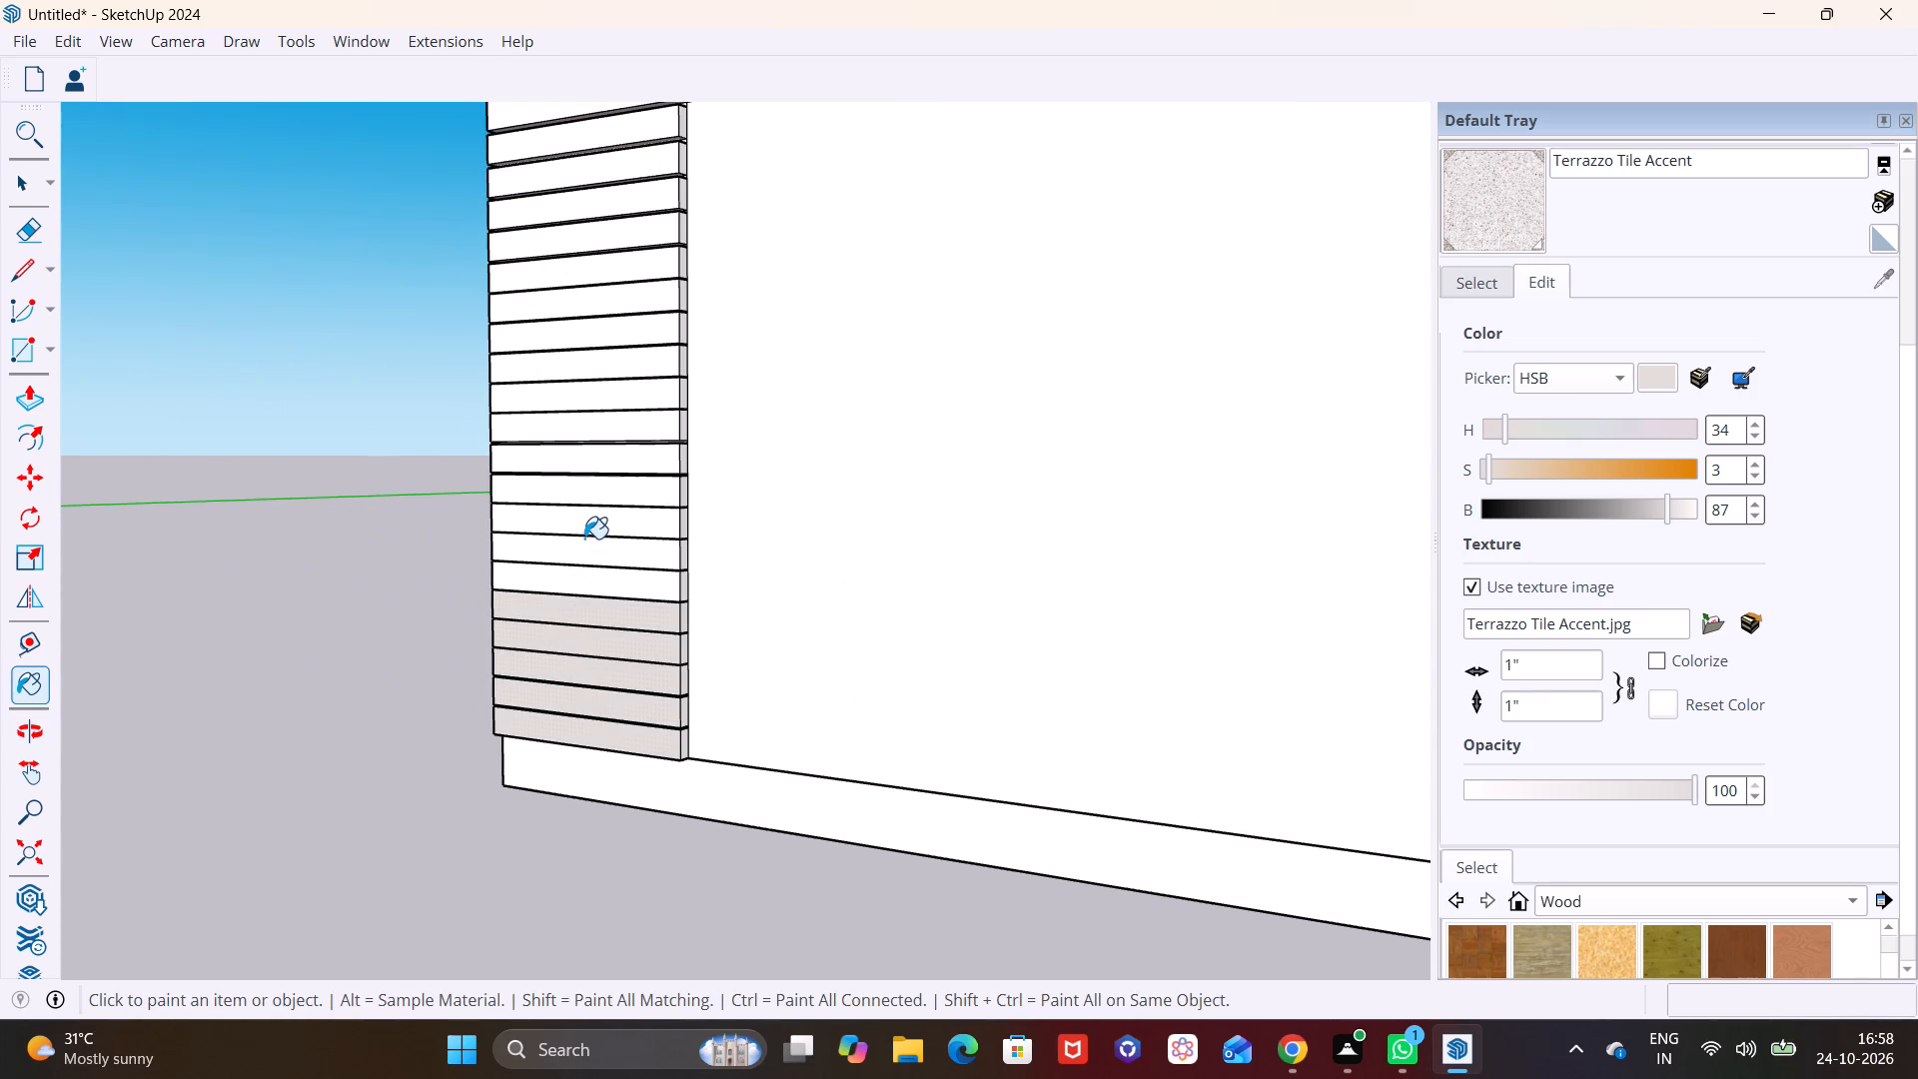
{"action": "left_click", "coordinate": [584, 527]}
{"action": "left_click", "coordinate": [582, 500]}
{"action": "left_click", "coordinate": [582, 463]}
{"action": "left_click", "coordinate": [588, 432]}
{"action": "left_click", "coordinate": [595, 401]}
{"action": "left_click", "coordinate": [599, 373]}
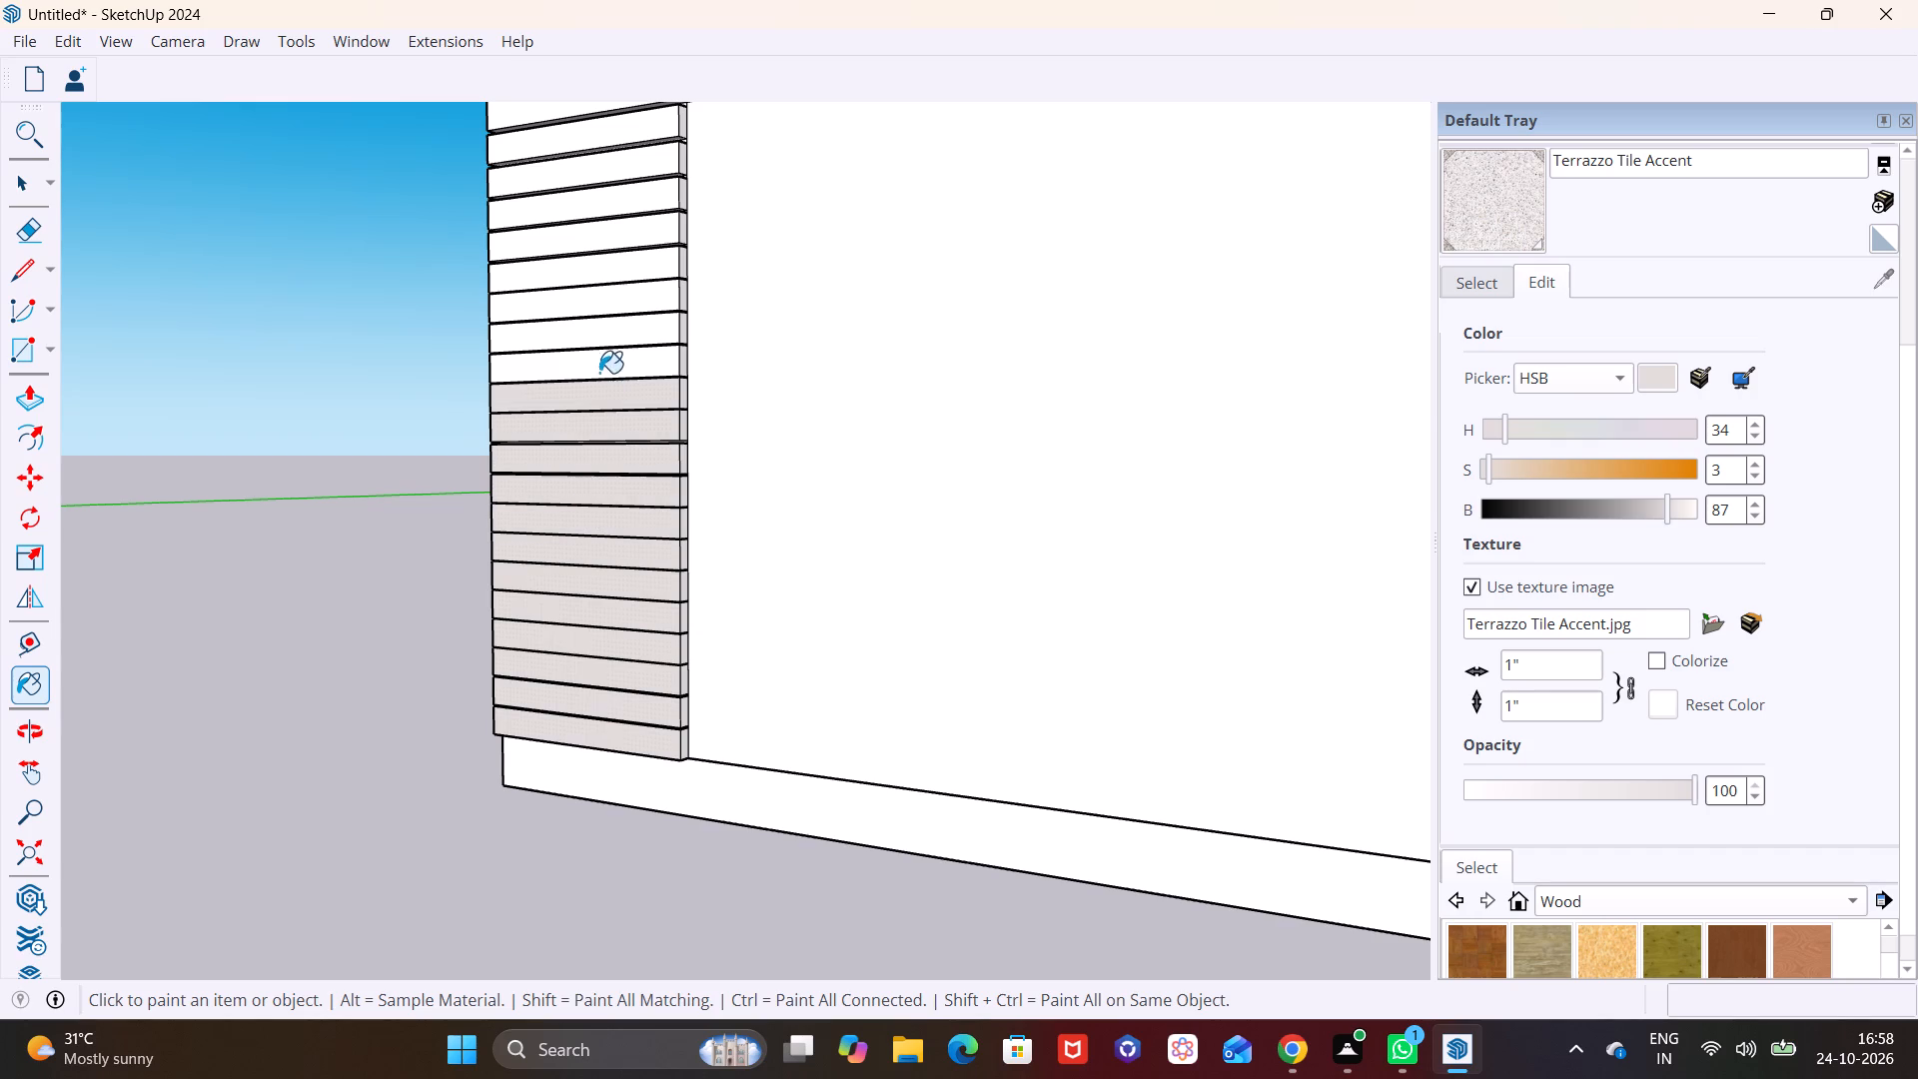
{"action": "left_click", "coordinate": [599, 345]}
Paint the end panel's uppermost slats and the band above them with Terrazzo Tile Accent.
{"action": "middle_click_drag", "start_coordinate": [603, 355], "coordinate": [584, 621], "text": "shift"}
{"action": "left_click", "coordinate": [584, 565]}
{"action": "left_click", "coordinate": [587, 532]}
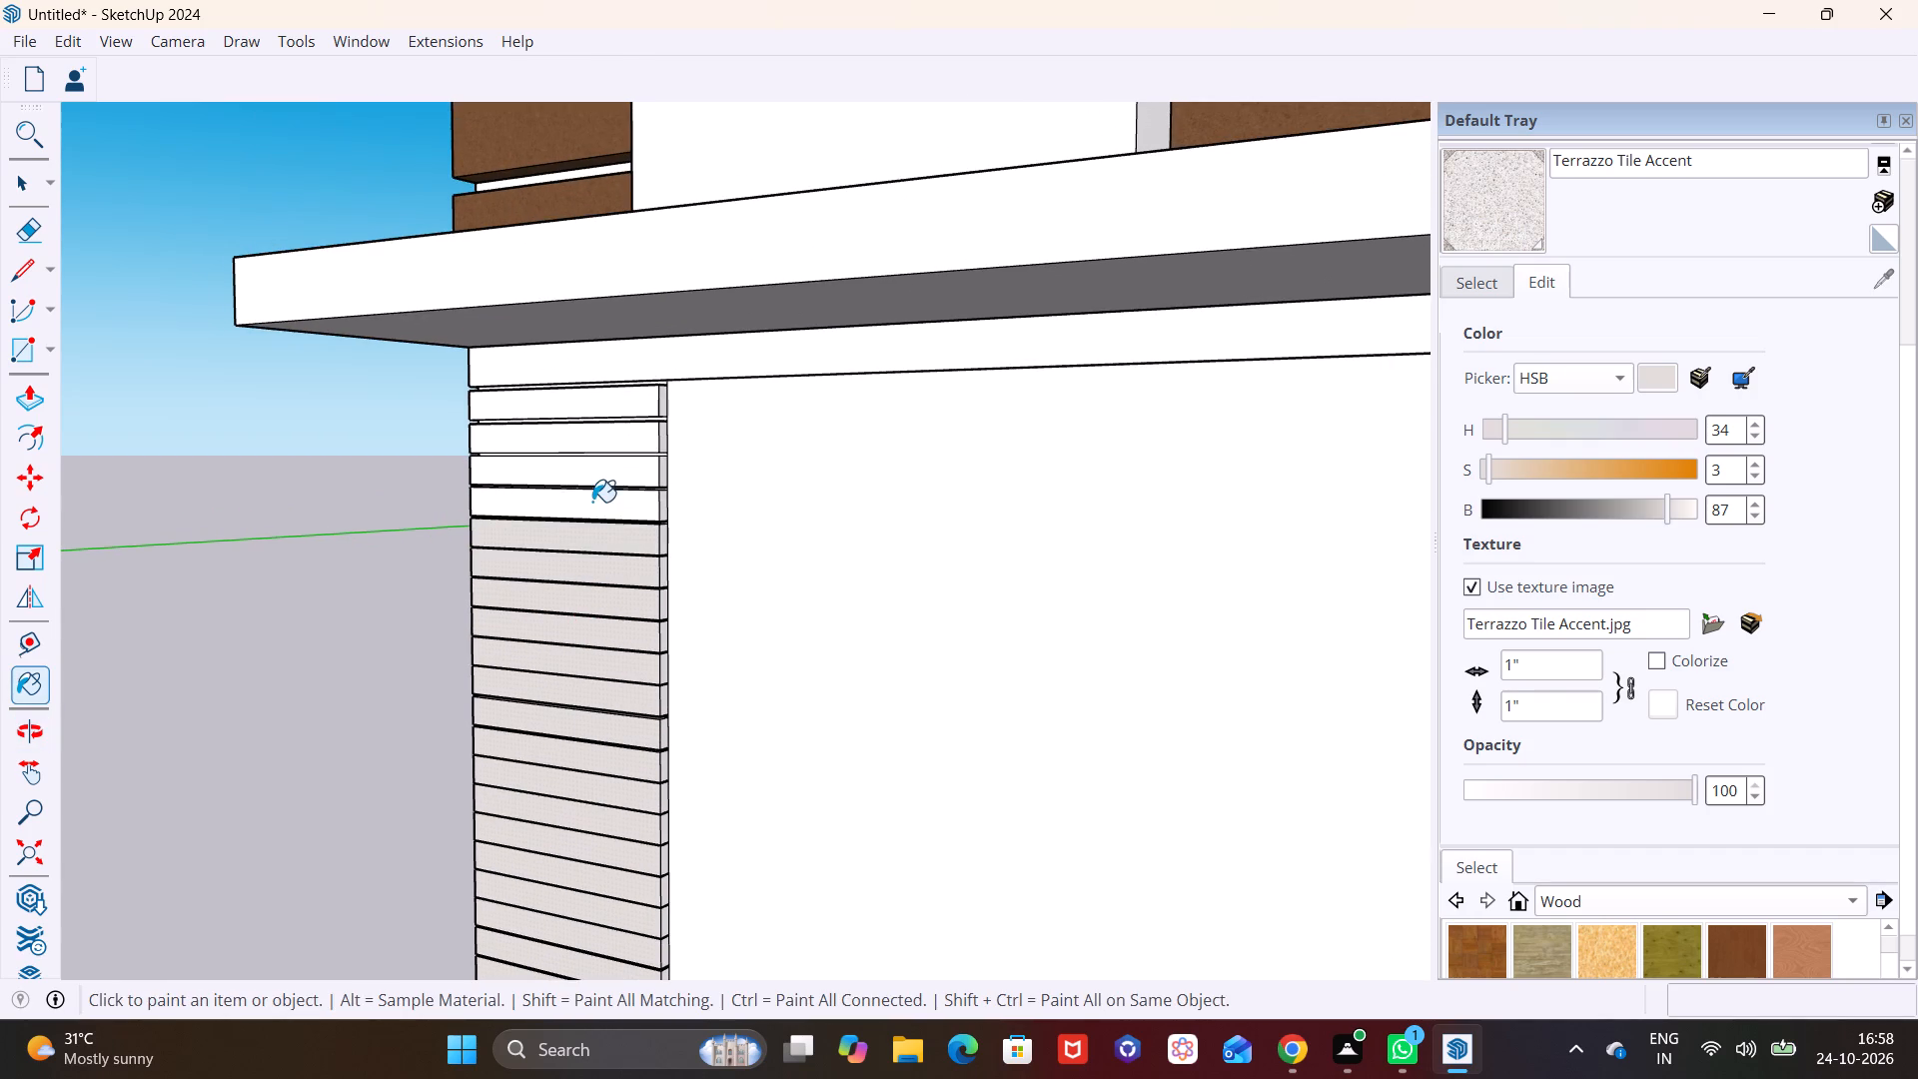
{"action": "left_click", "coordinate": [592, 502]}
{"action": "left_click", "coordinate": [597, 466]}
{"action": "left_click", "coordinate": [602, 438]}
{"action": "left_click", "coordinate": [612, 407]}
{"action": "left_click", "coordinate": [687, 372]}
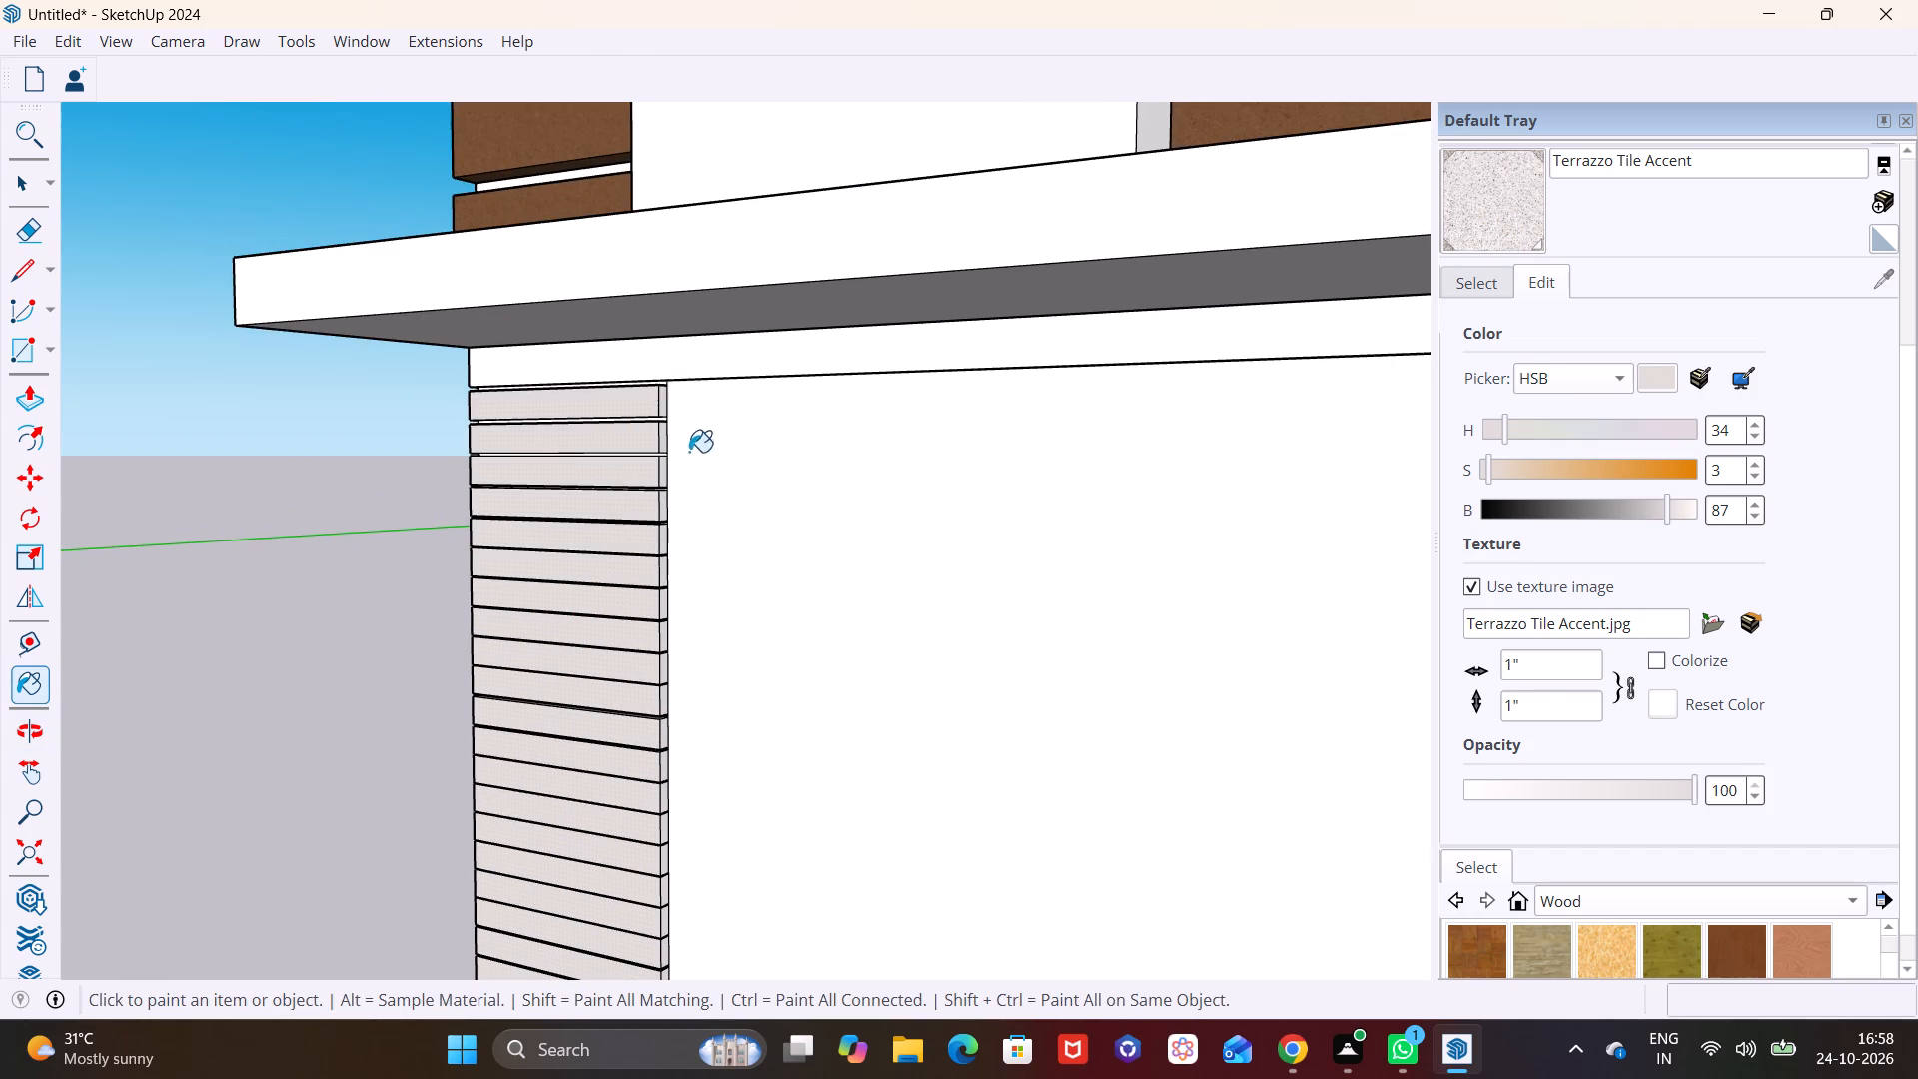
Examine the clad ground floor and the whole building from a distance, including the roof from above.
{"action": "scroll", "coordinate": [699, 591], "scroll_direction": "down", "scroll_amount": 9}
{"action": "middle_click_drag", "start_coordinate": [839, 752], "coordinate": [336, 566], "text": "shift"}
{"action": "scroll", "coordinate": [367, 570], "scroll_direction": "down", "scroll_amount": 5}
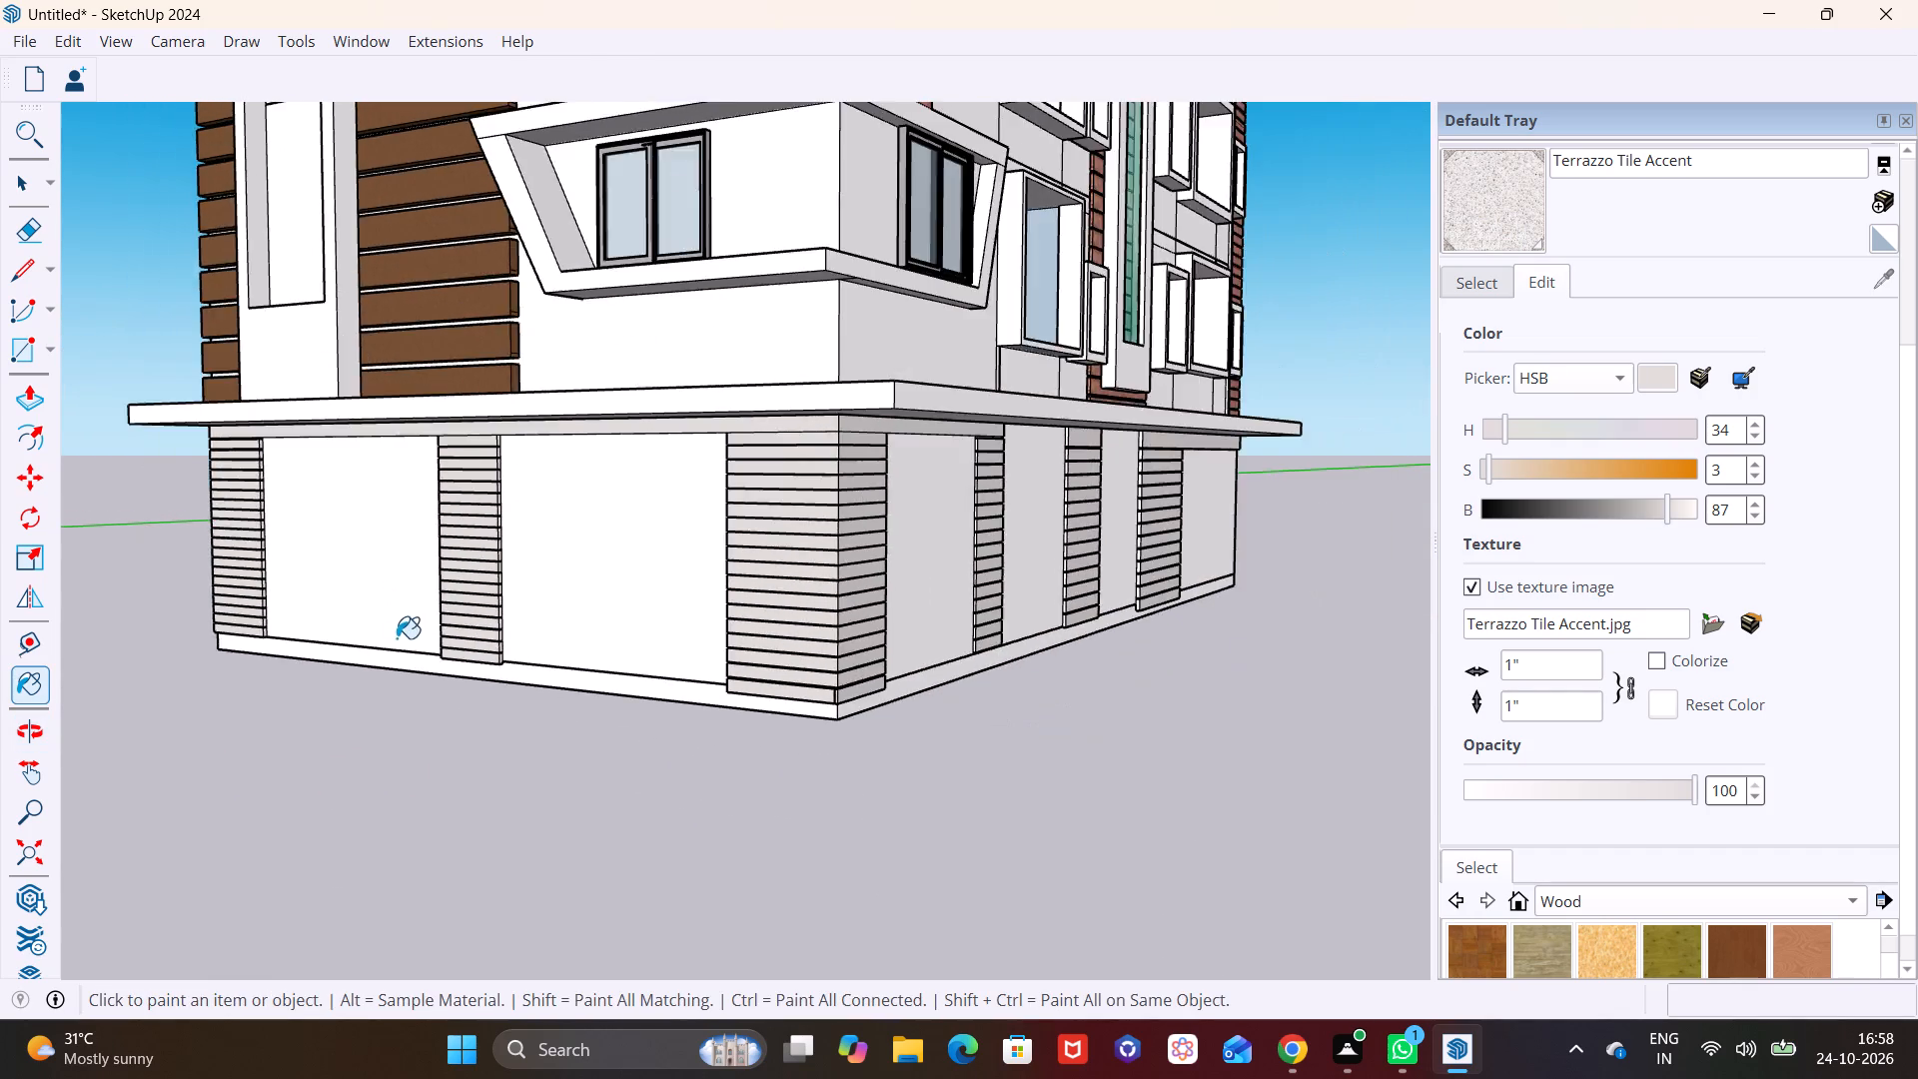
{"action": "scroll", "coordinate": [397, 638], "scroll_direction": "down", "scroll_amount": 6}
{"action": "middle_click_drag", "start_coordinate": [493, 652], "coordinate": [439, 627]}
{"action": "scroll", "coordinate": [446, 627], "scroll_direction": "down", "scroll_amount": 3}
{"action": "middle_click_drag", "start_coordinate": [447, 706], "coordinate": [451, 810], "text": "shift"}
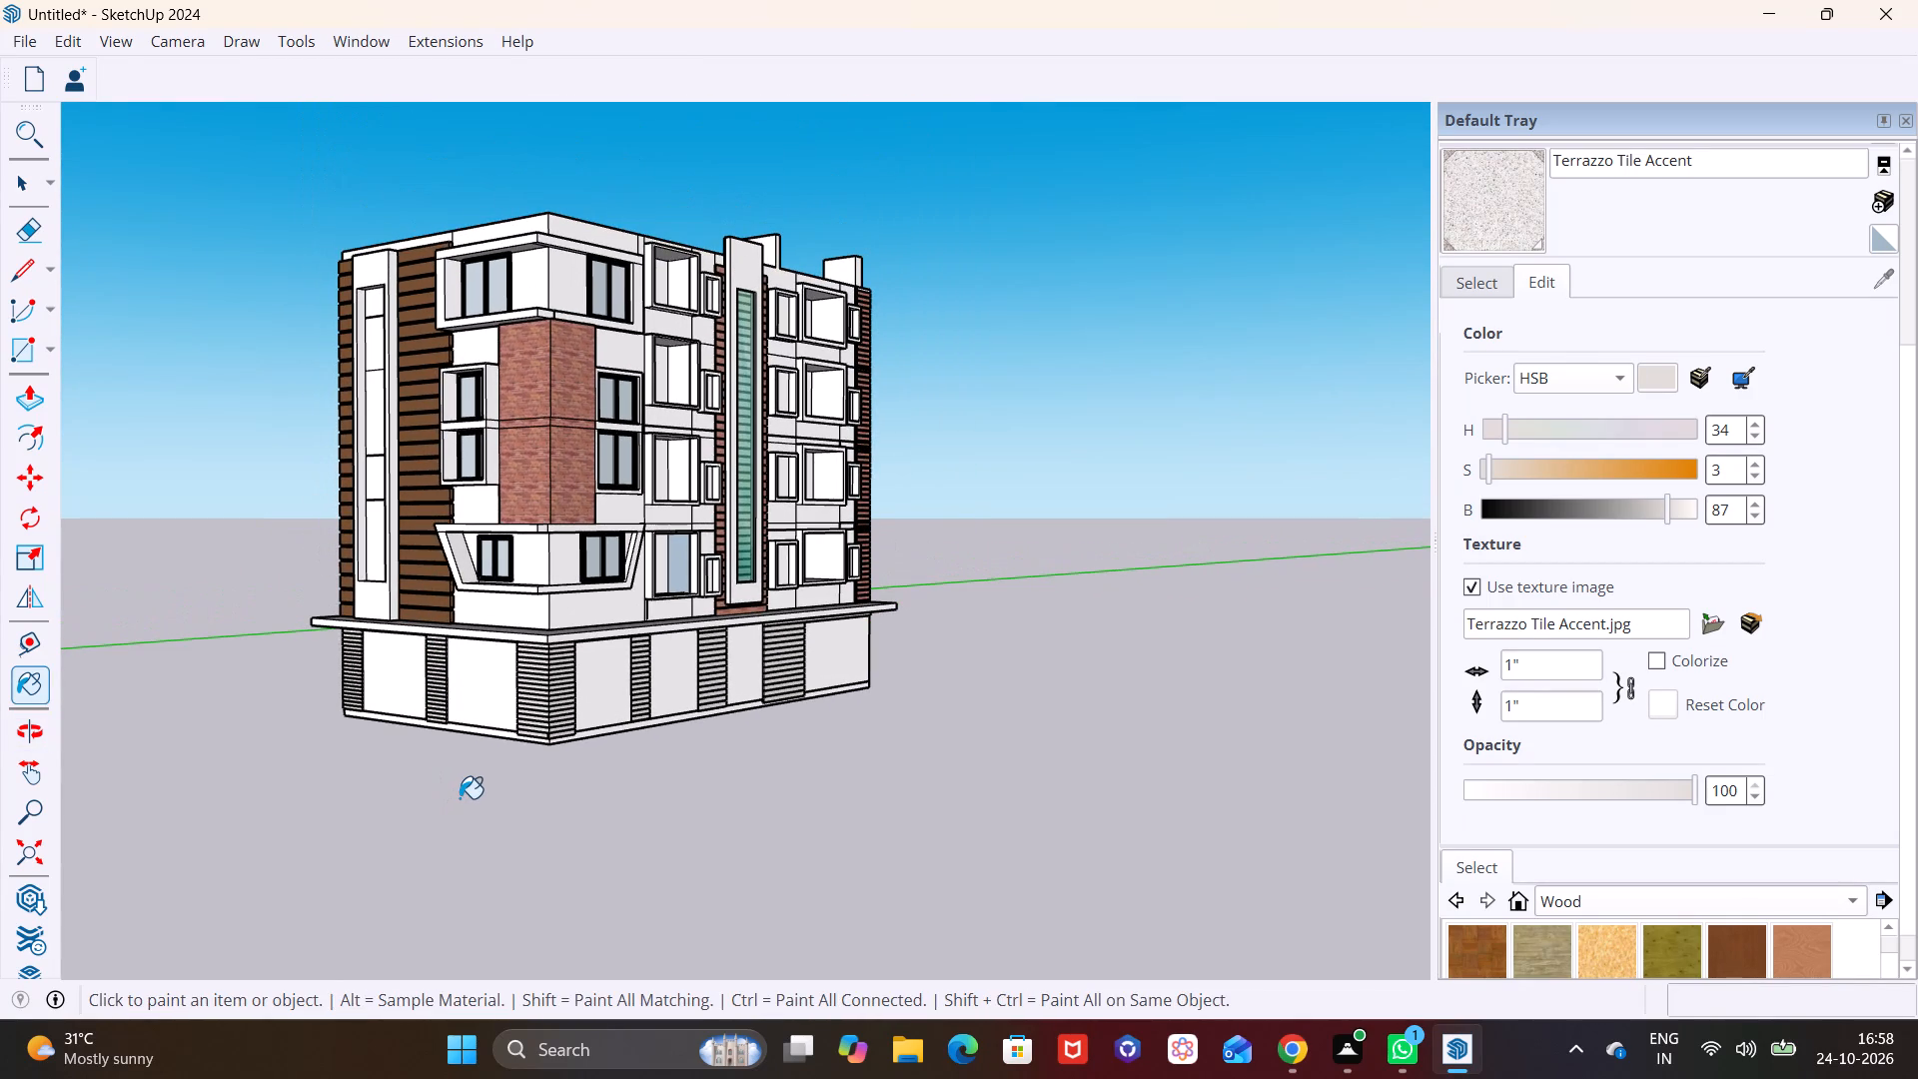
{"action": "middle_click_drag", "start_coordinate": [469, 793], "coordinate": [535, 812]}
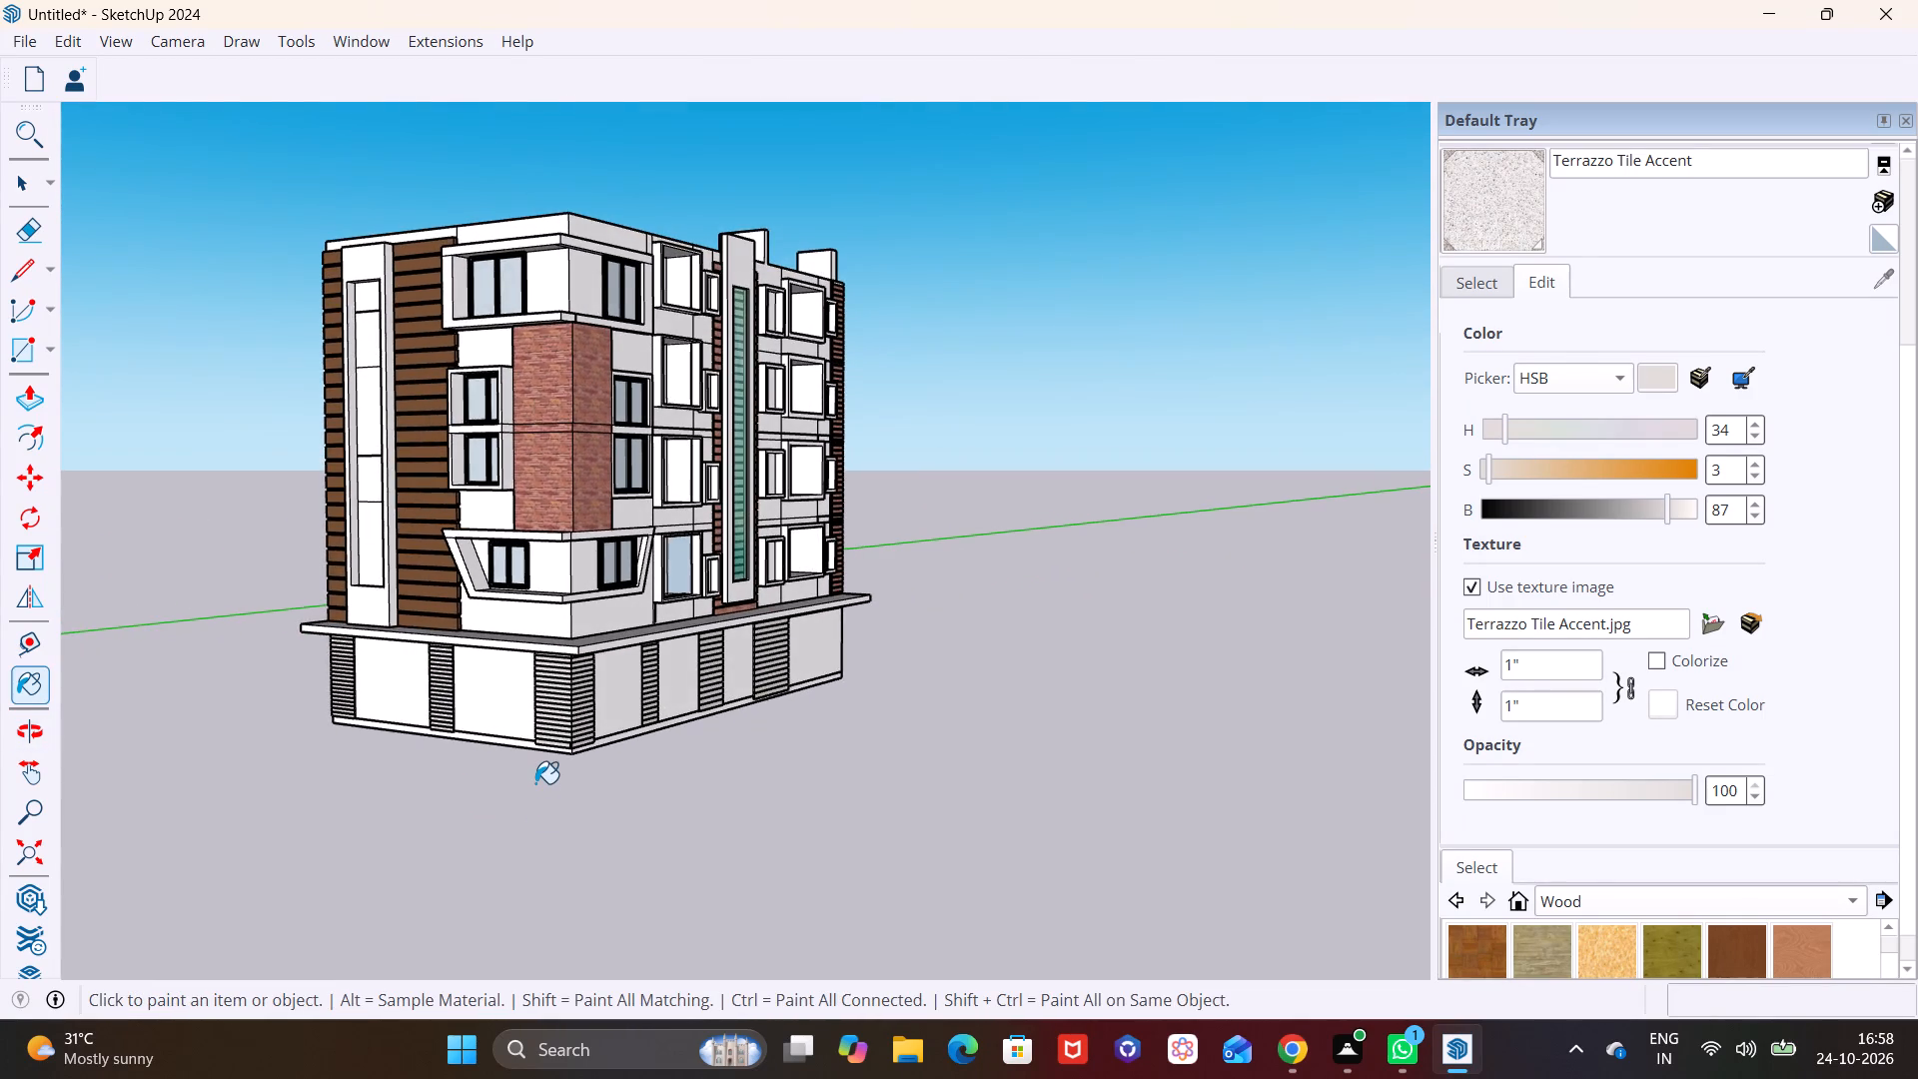
{"action": "scroll", "coordinate": [535, 783], "scroll_direction": "down", "scroll_amount": 1}
{"action": "middle_click_drag", "start_coordinate": [537, 783], "coordinate": [554, 858], "text": "shift"}
{"action": "scroll", "coordinate": [554, 858], "scroll_direction": "down", "scroll_amount": 1, "text": "shift"}
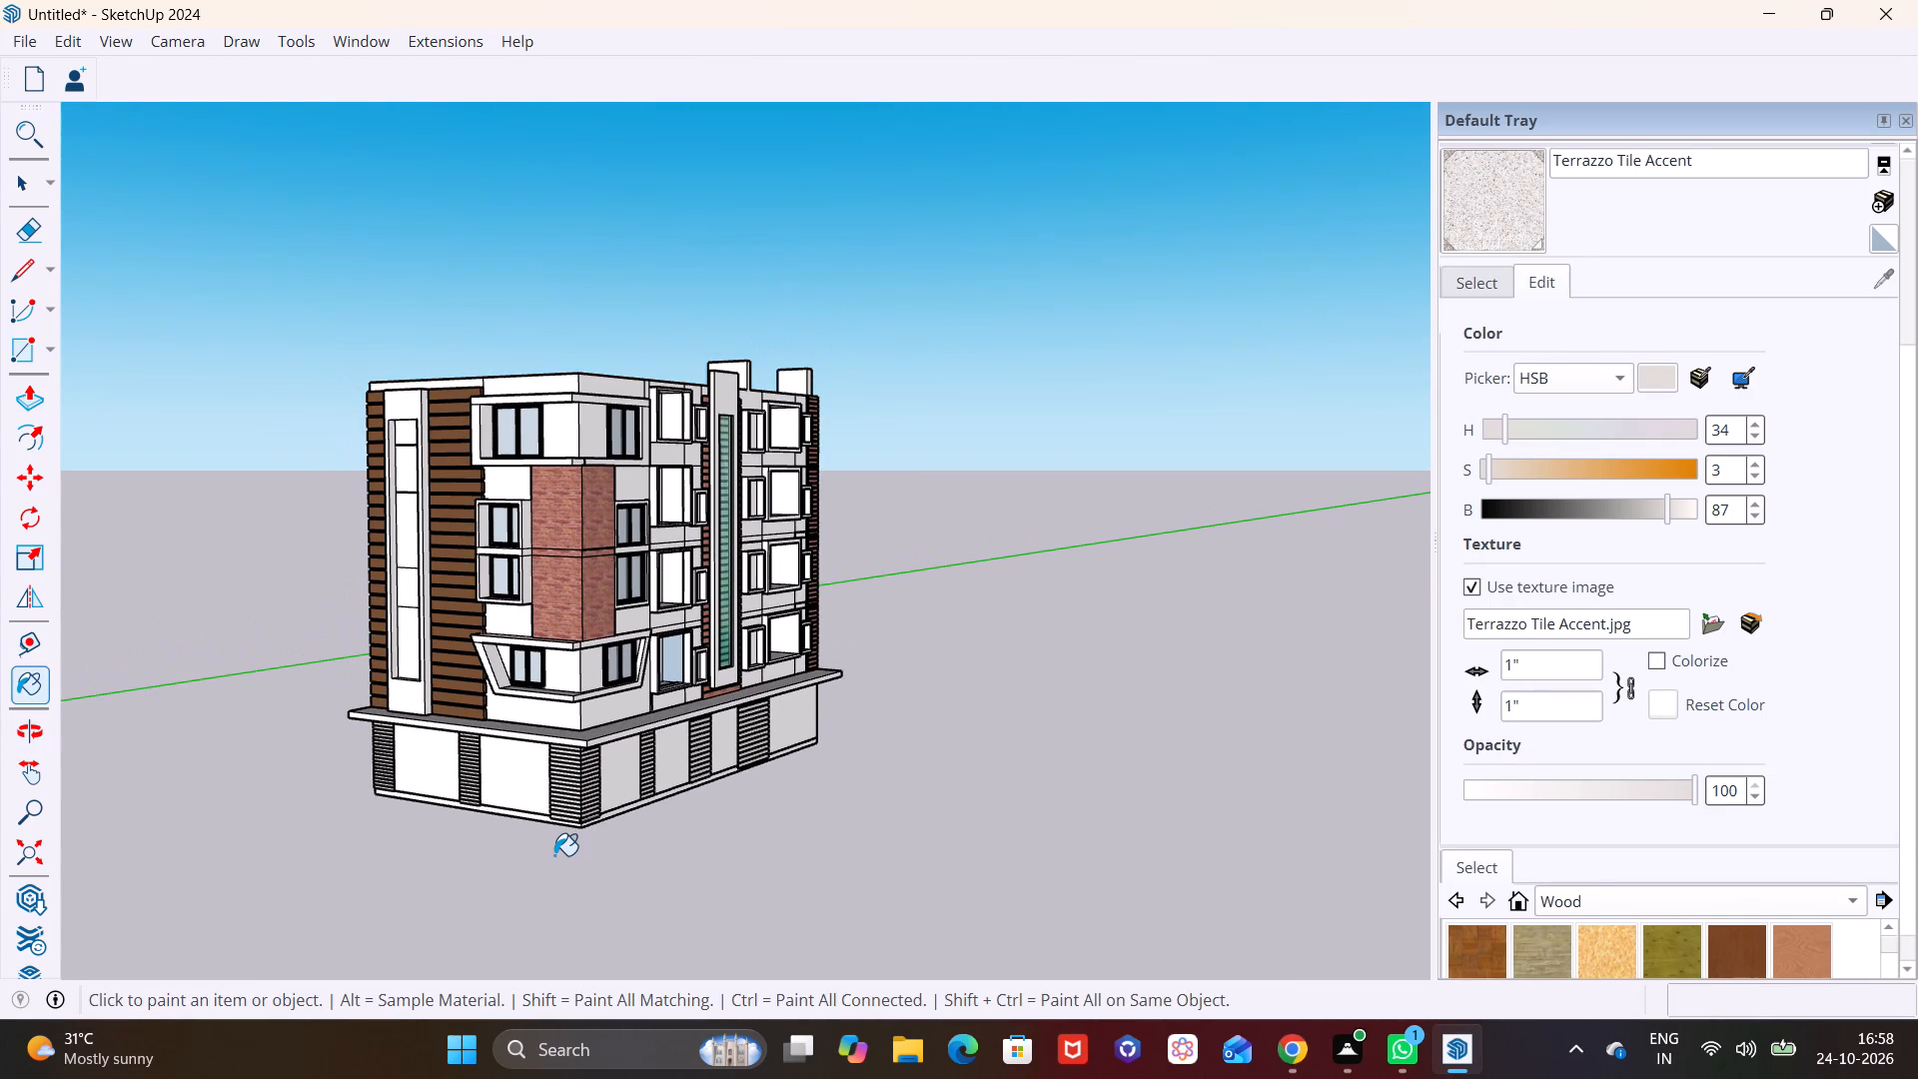
{"action": "middle_click_drag", "start_coordinate": [557, 849], "coordinate": [545, 924], "text": "shift"}
{"action": "scroll", "coordinate": [546, 914], "scroll_direction": "down", "scroll_amount": 1, "text": "shift"}
{"action": "middle_click_drag", "start_coordinate": [579, 500], "coordinate": [523, 698]}
Draw a rectangle about 4' 5" by 8" along the outer edge of the roof-corner block's top face.
{"action": "scroll", "coordinate": [737, 478], "scroll_direction": "up", "scroll_amount": 3}
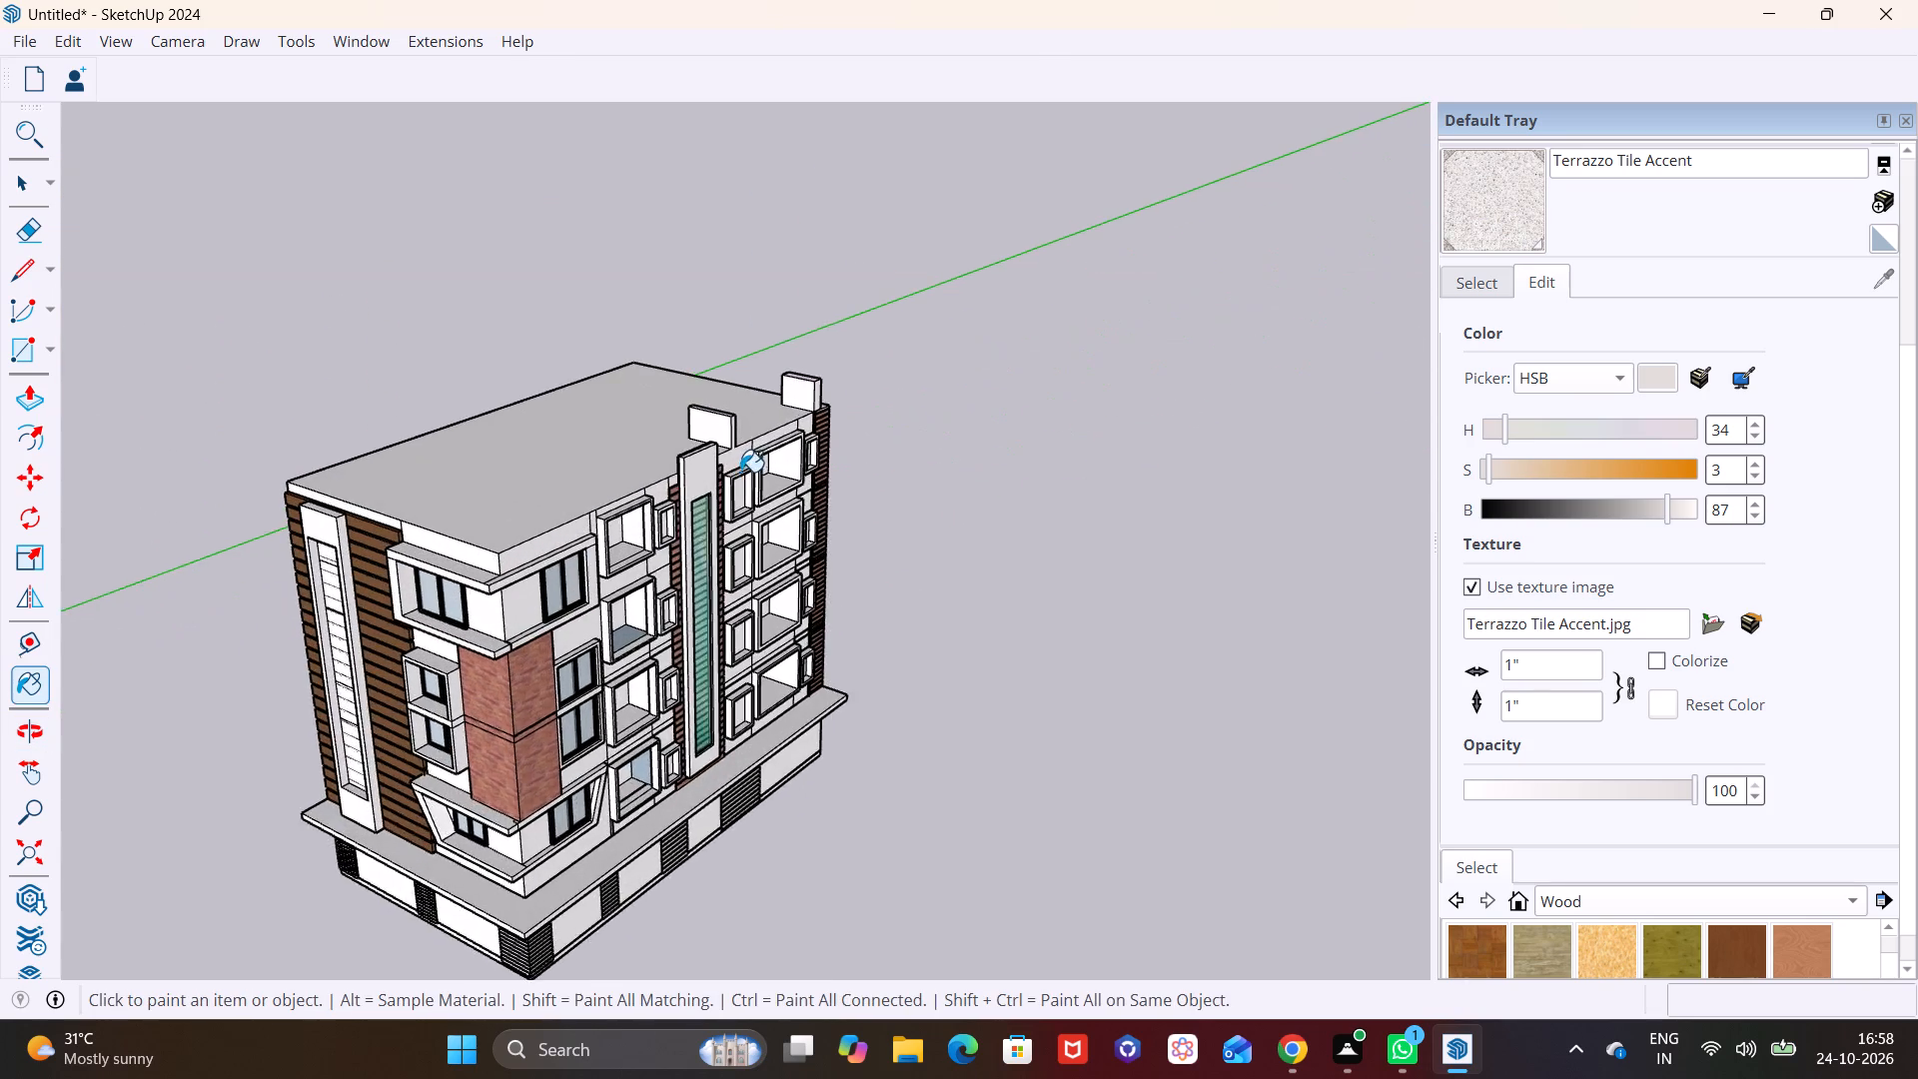
{"action": "scroll", "coordinate": [740, 472], "scroll_direction": "up", "scroll_amount": 6}
{"action": "middle_click_drag", "start_coordinate": [724, 454], "coordinate": [488, 745], "text": "shift"}
{"action": "scroll", "coordinate": [584, 637], "scroll_direction": "up", "scroll_amount": 1}
{"action": "middle_click_drag", "start_coordinate": [577, 648], "coordinate": [445, 729]}
{"action": "scroll", "coordinate": [602, 606], "scroll_direction": "up", "scroll_amount": 9}
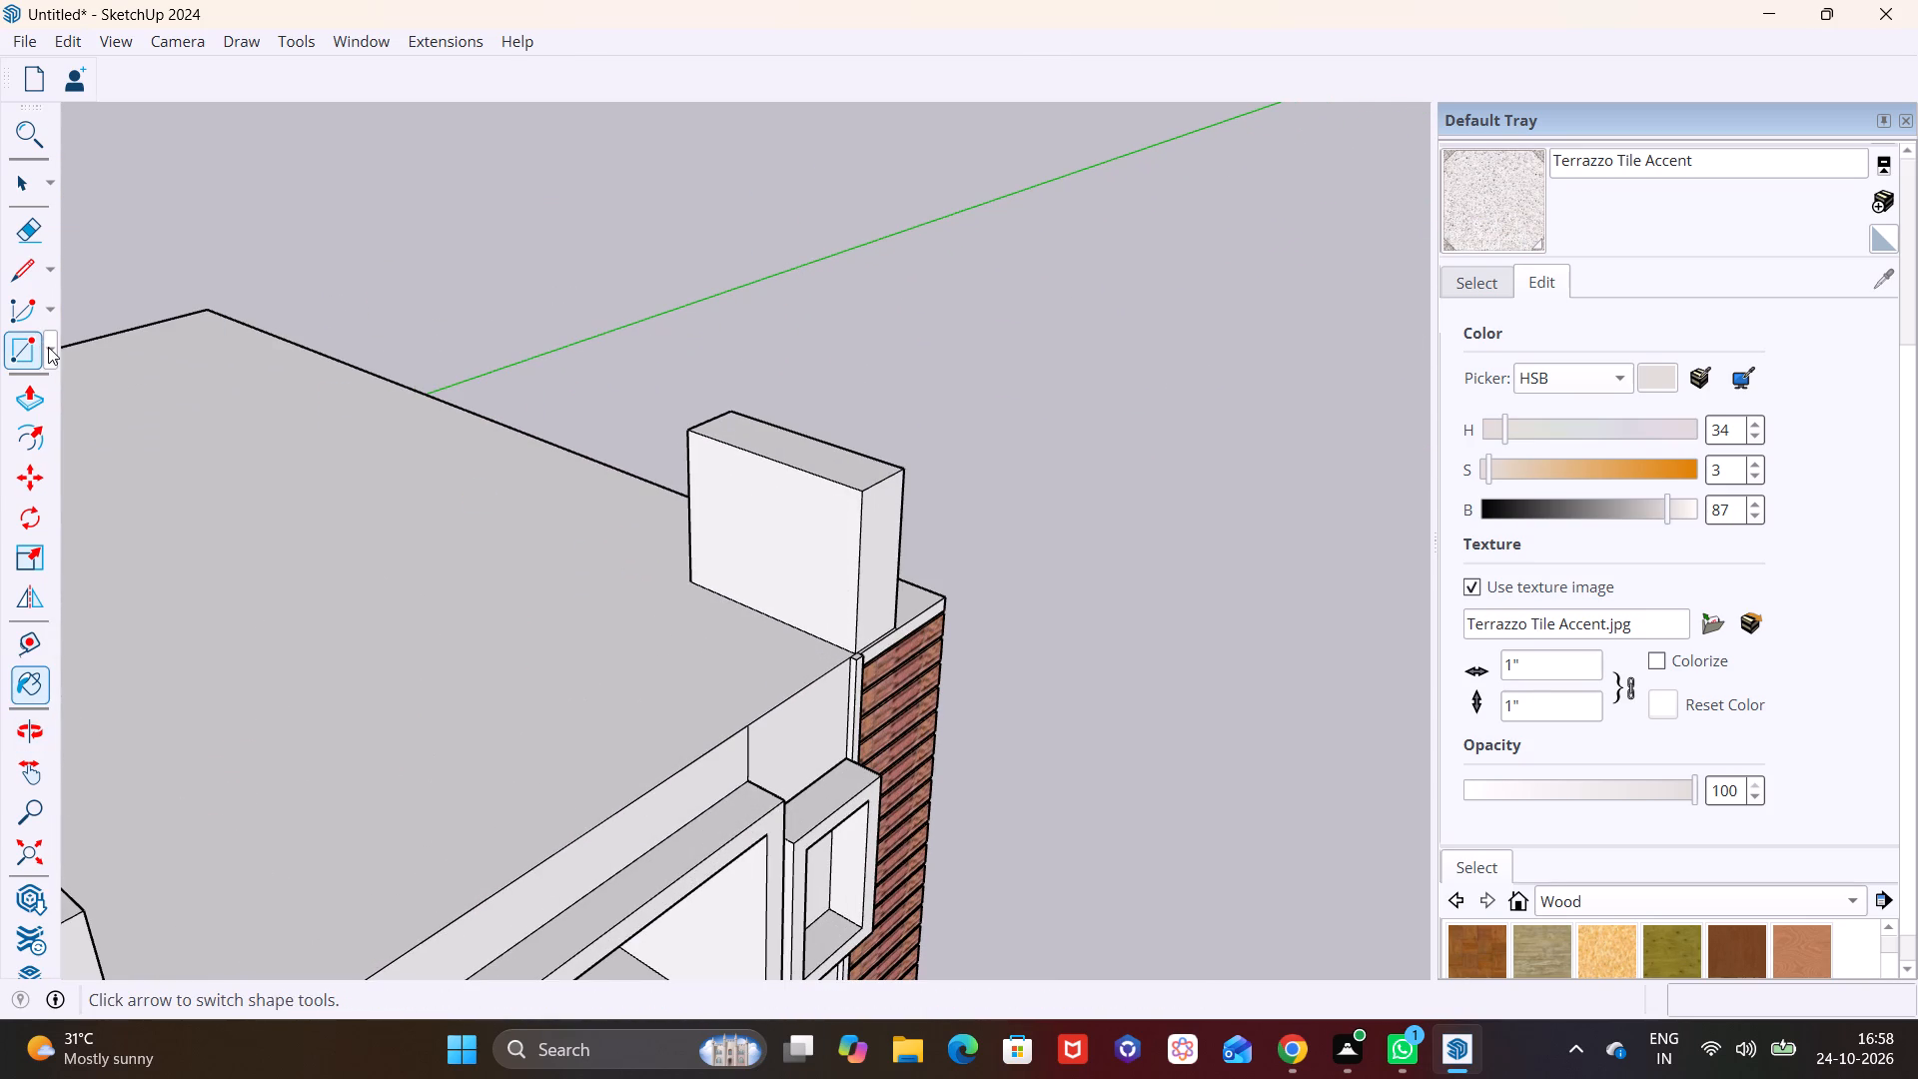
{"action": "left_click", "coordinate": [48, 347]}
{"action": "left_click", "coordinate": [59, 383]}
{"action": "middle_click_drag", "start_coordinate": [774, 426], "coordinate": [698, 686]}
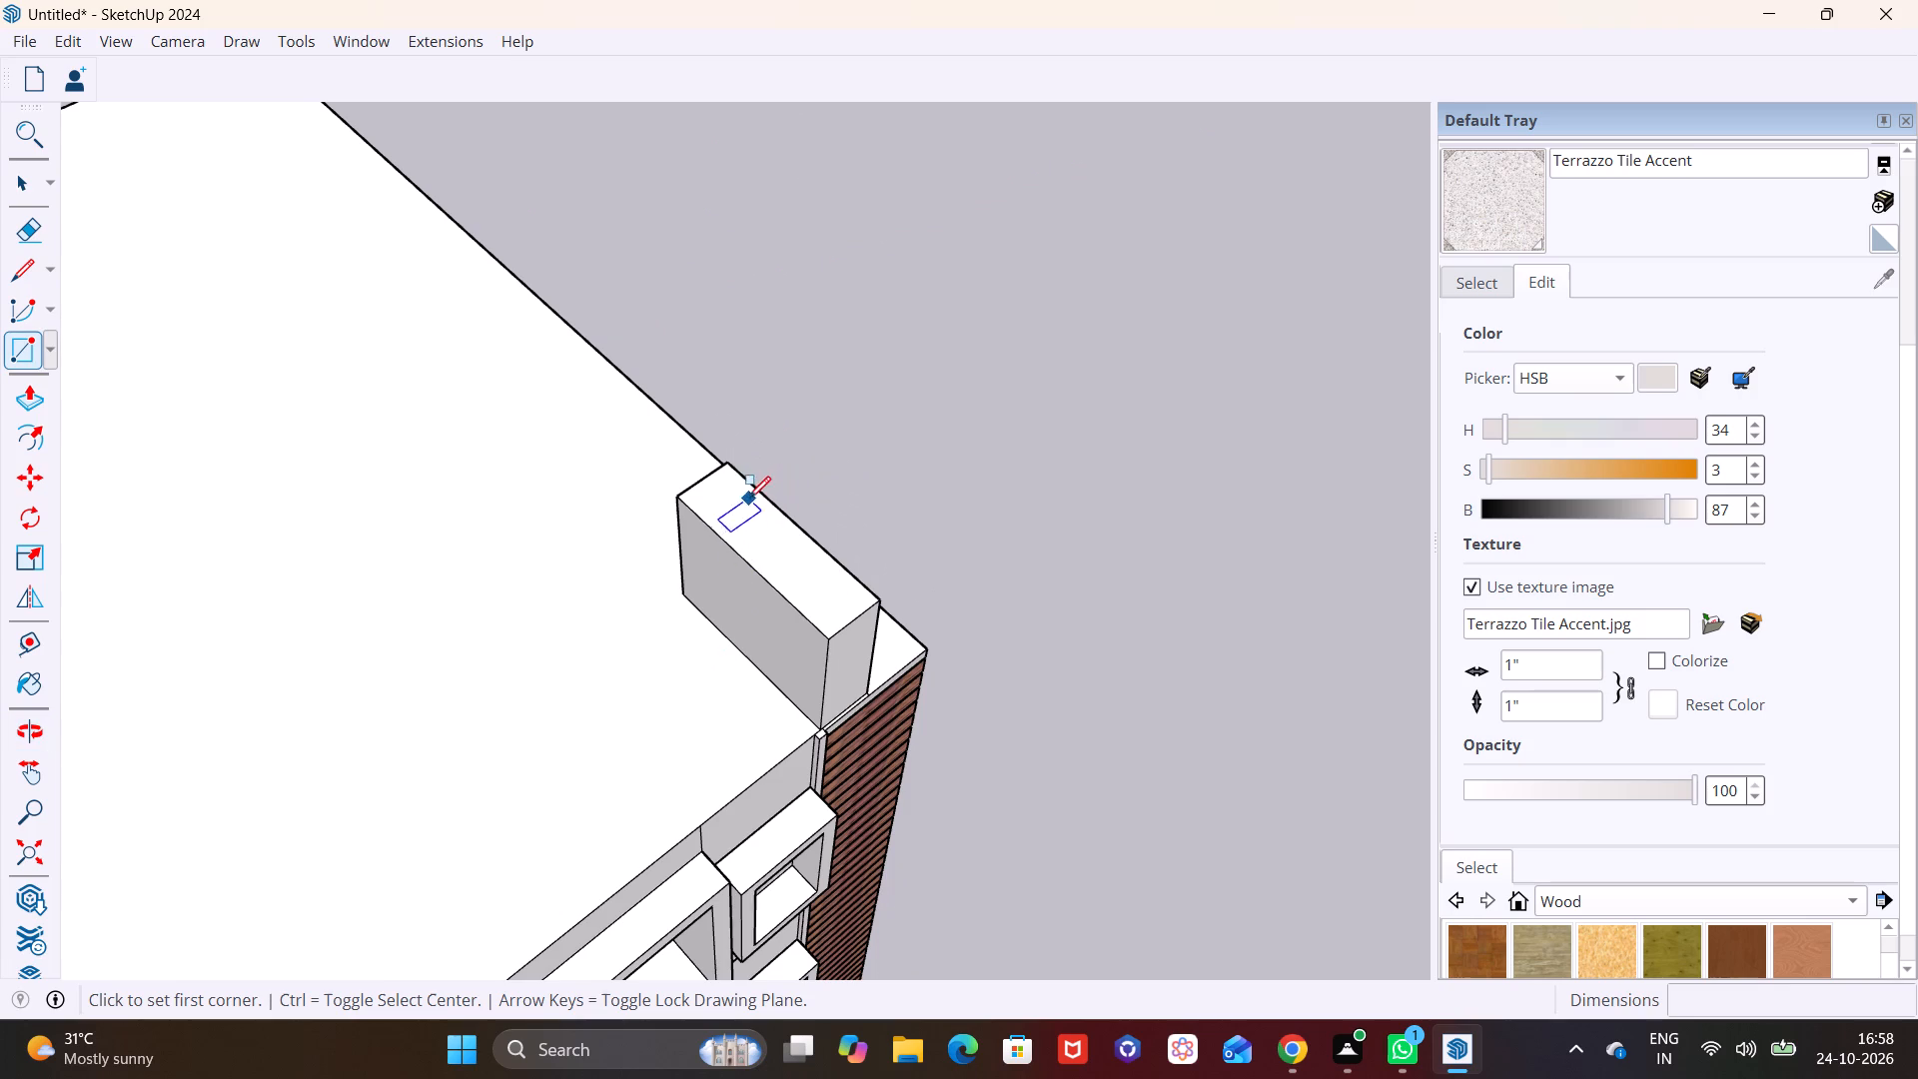
{"action": "left_click", "coordinate": [732, 468]}
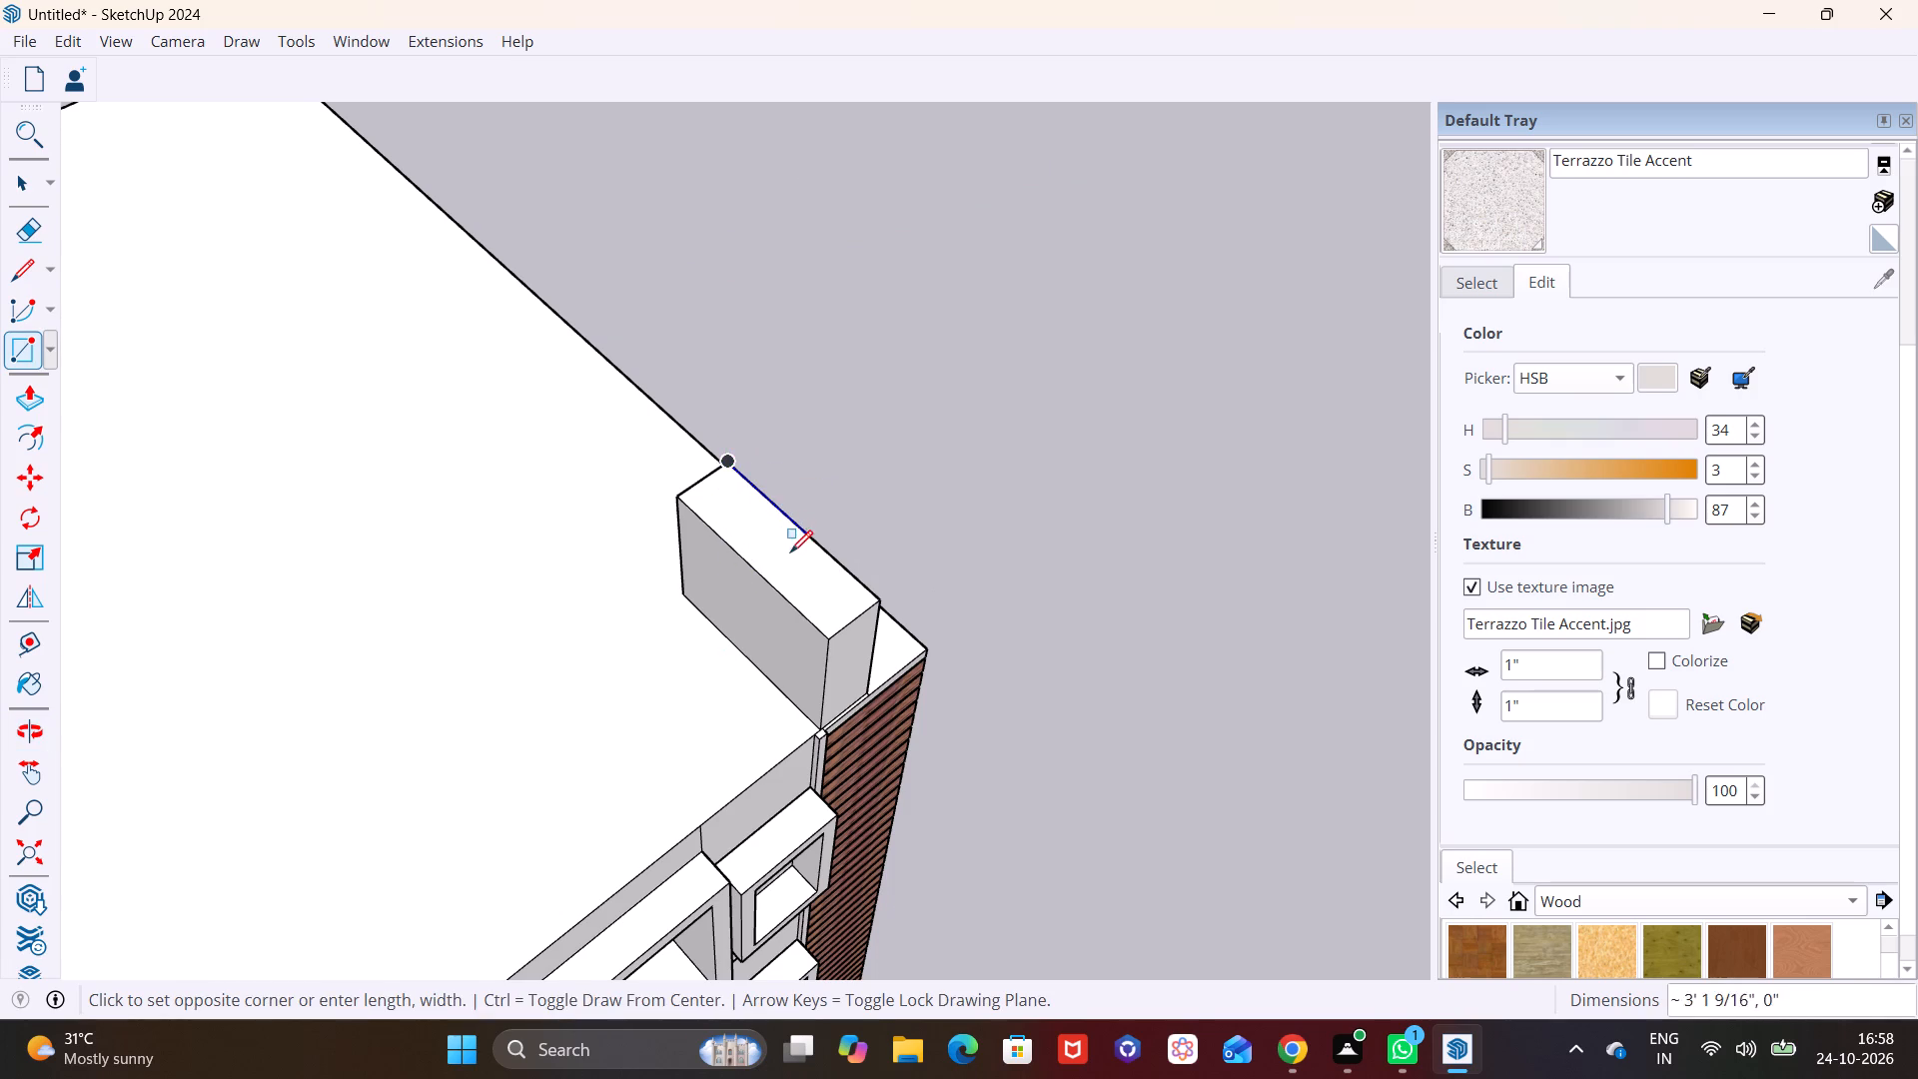
{"action": "scroll", "coordinate": [808, 543], "scroll_direction": "up", "scroll_amount": 7}
{"action": "left_click", "coordinate": [832, 612]}
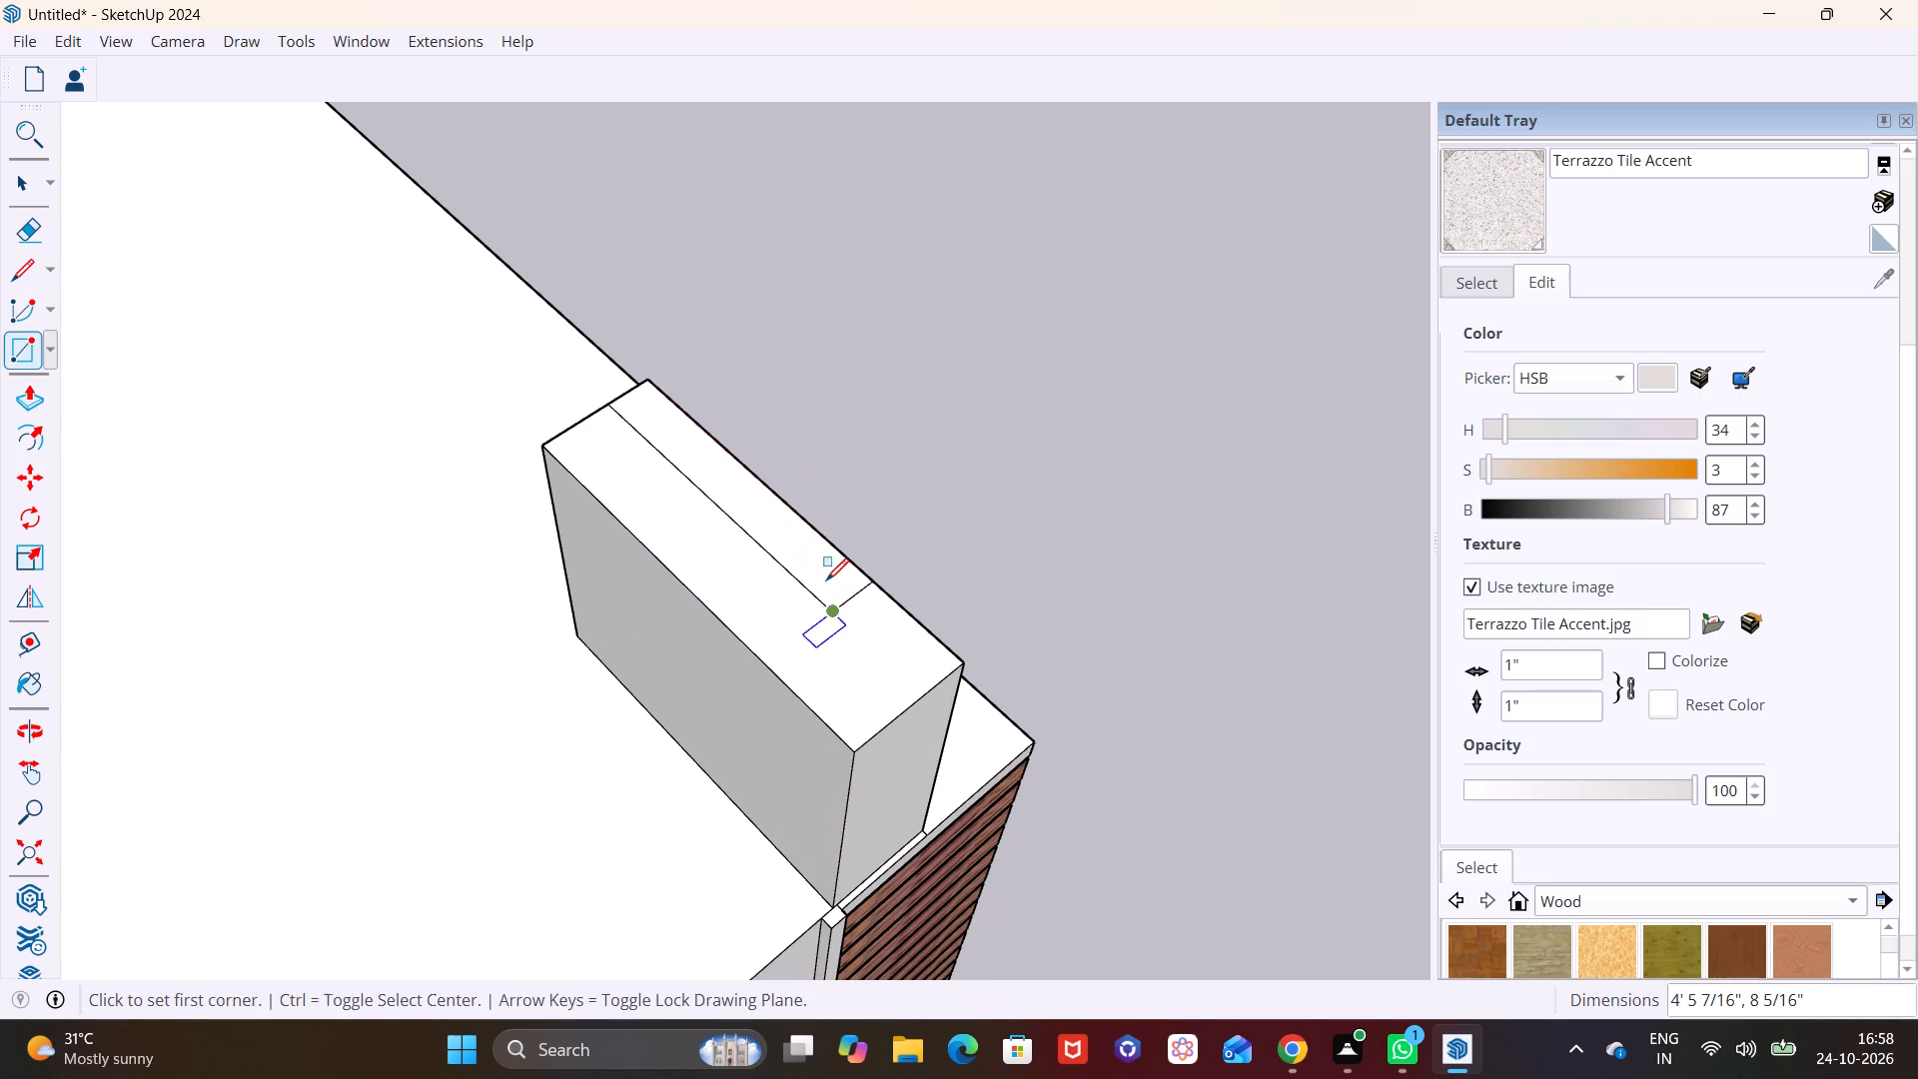
Push/Pull the narrow rectangle on top of the roof-corner block up about 2 1/2".
{"action": "key", "text": "space"}
{"action": "left_click", "coordinate": [826, 552]}
{"action": "left_click", "coordinate": [34, 392]}
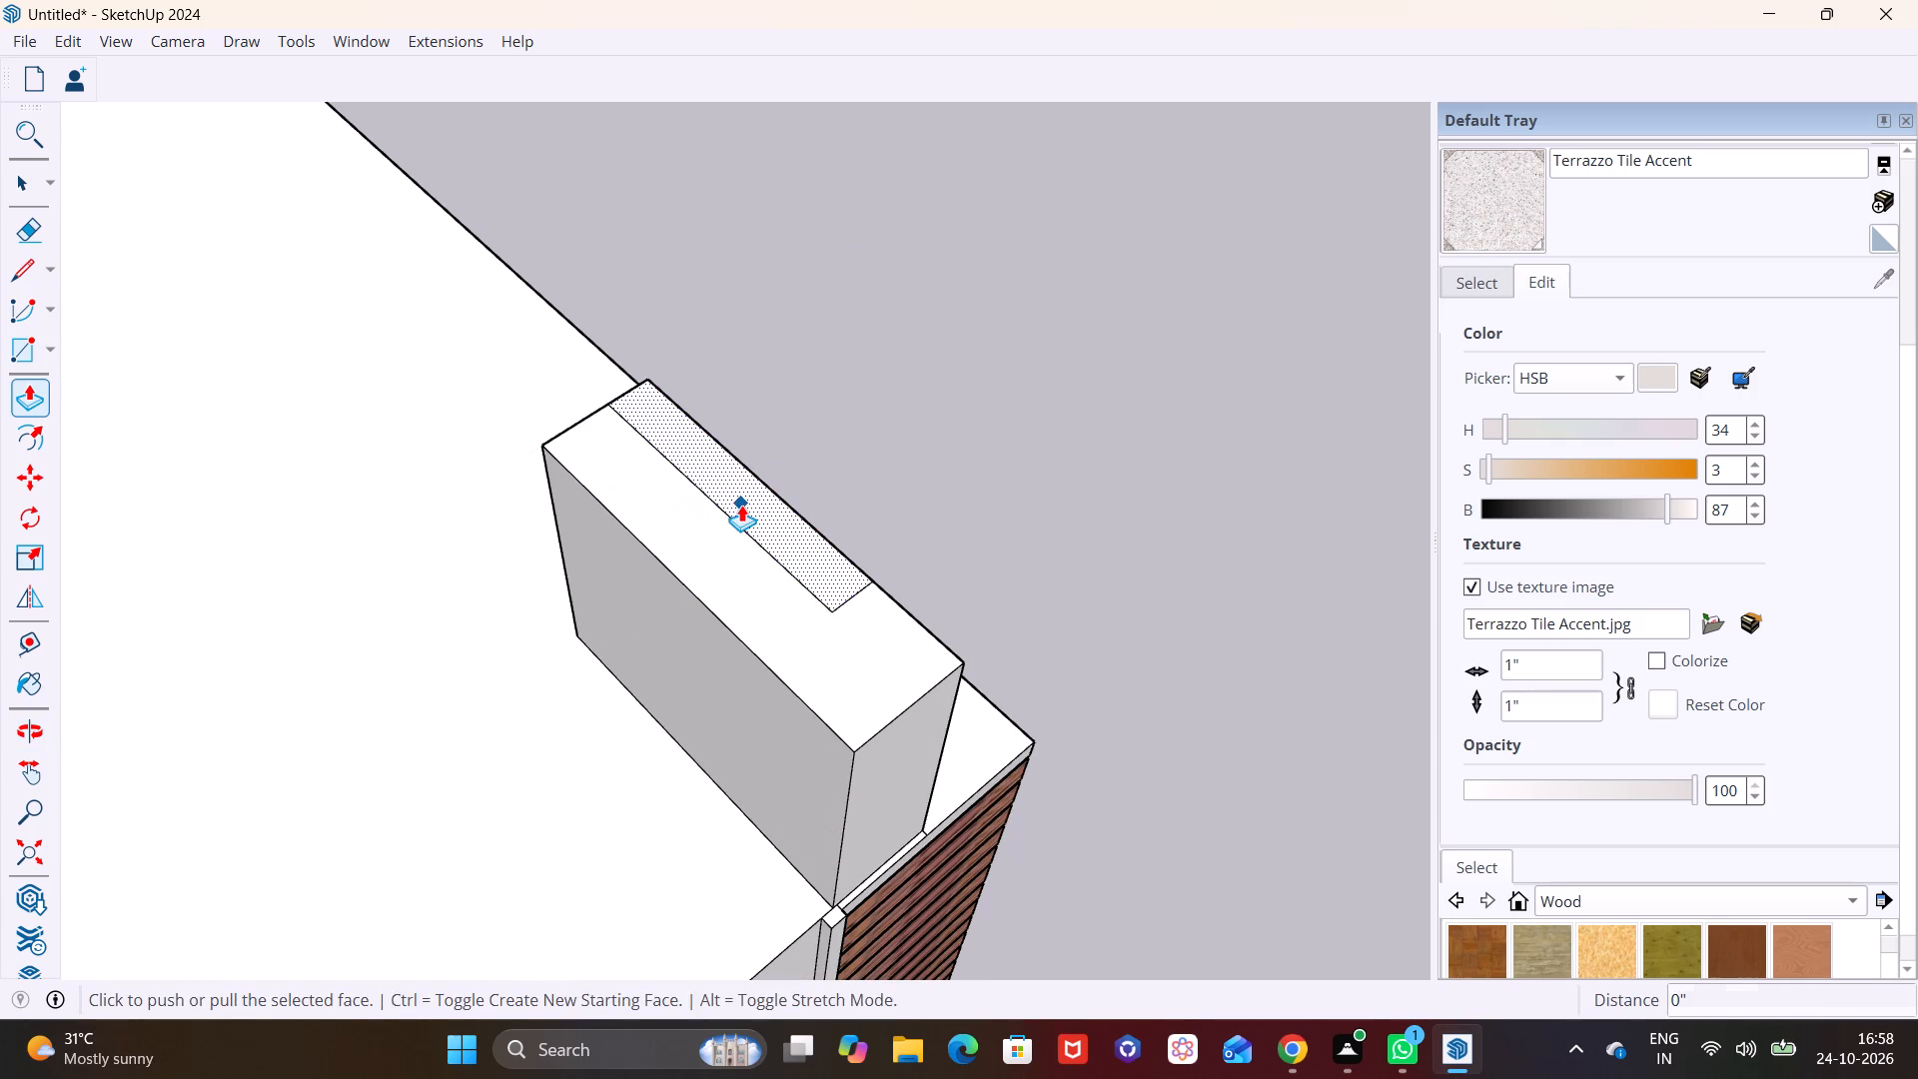
{"action": "left_click", "coordinate": [741, 505]}
{"action": "left_click", "coordinate": [742, 494]}
{"action": "middle_click_drag", "start_coordinate": [769, 573], "coordinate": [776, 430]}
{"action": "scroll", "coordinate": [793, 446], "scroll_direction": "up", "scroll_amount": 6}
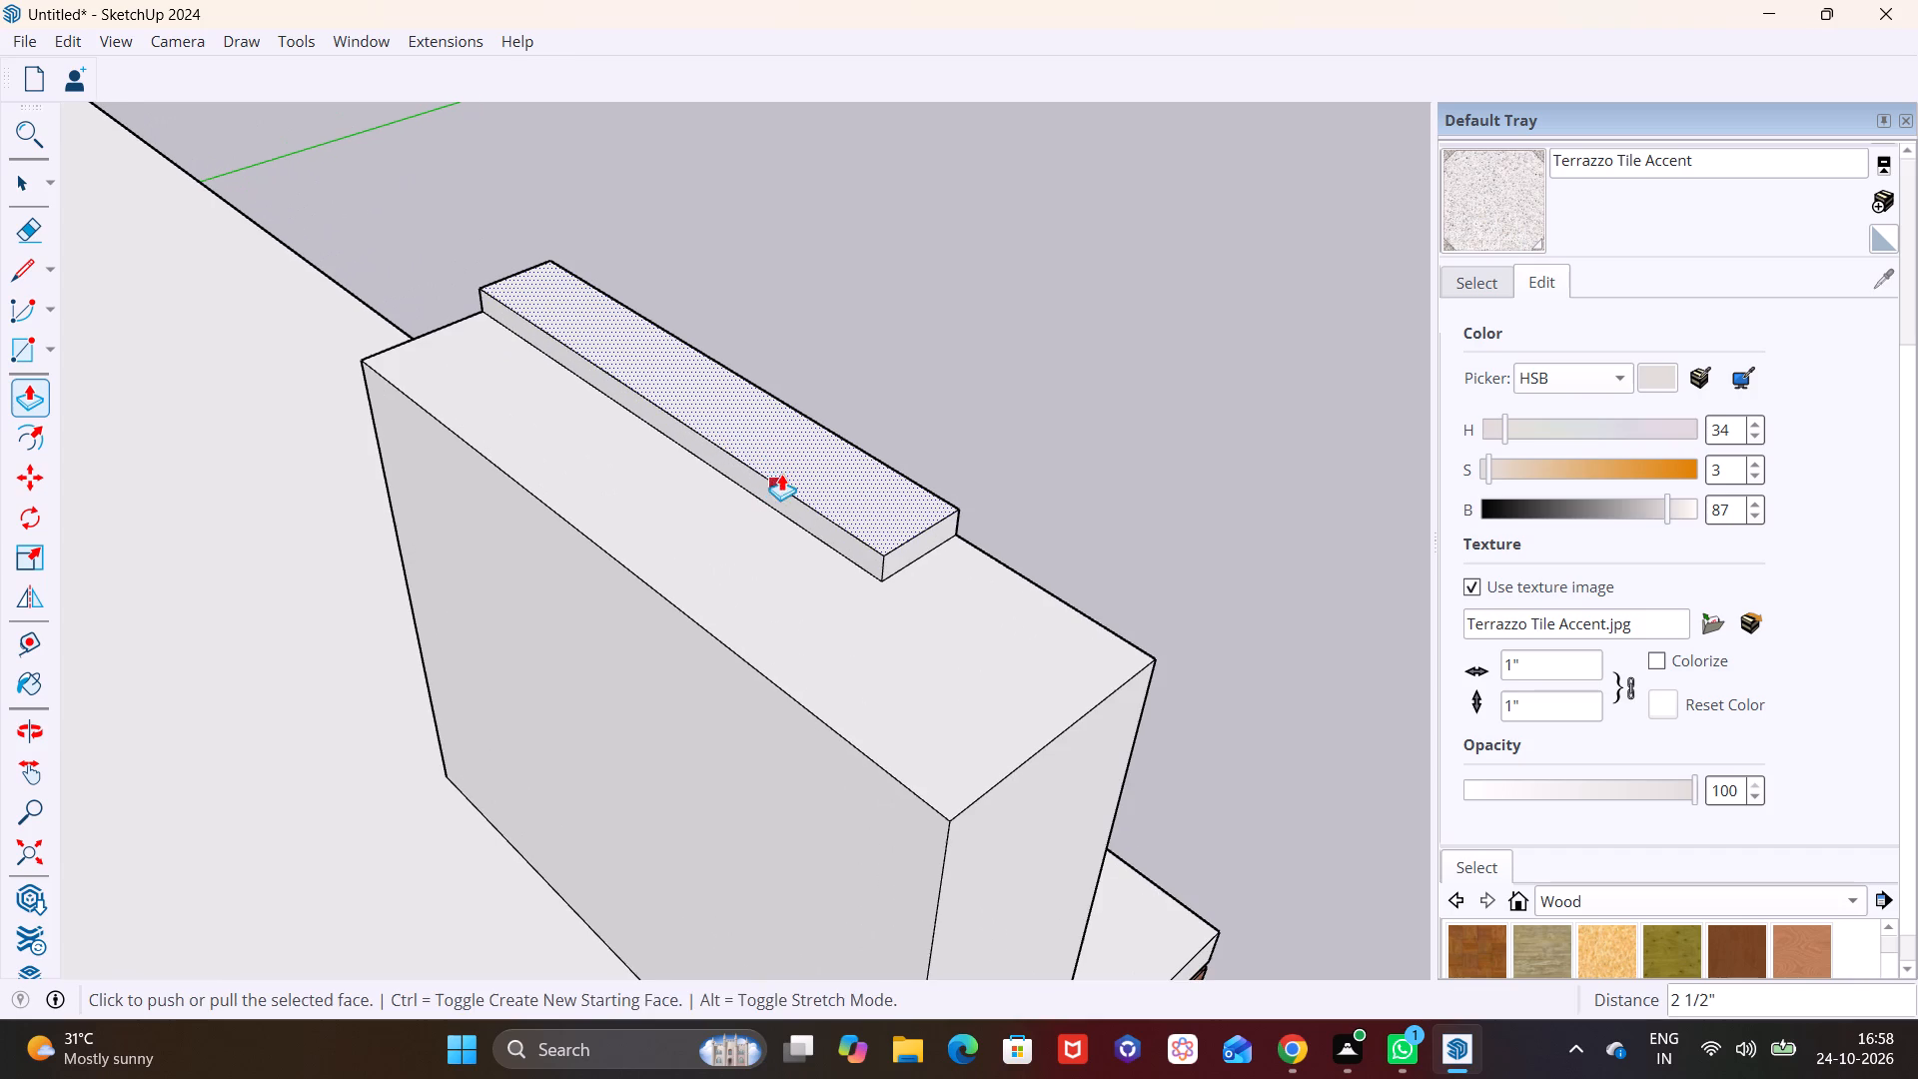
Push/Pull the raised strip's long inner side face across the roof to the second rooftop block.
{"action": "key", "text": "space"}
{"action": "left_click", "coordinate": [779, 496]}
{"action": "left_click", "coordinate": [34, 398]}
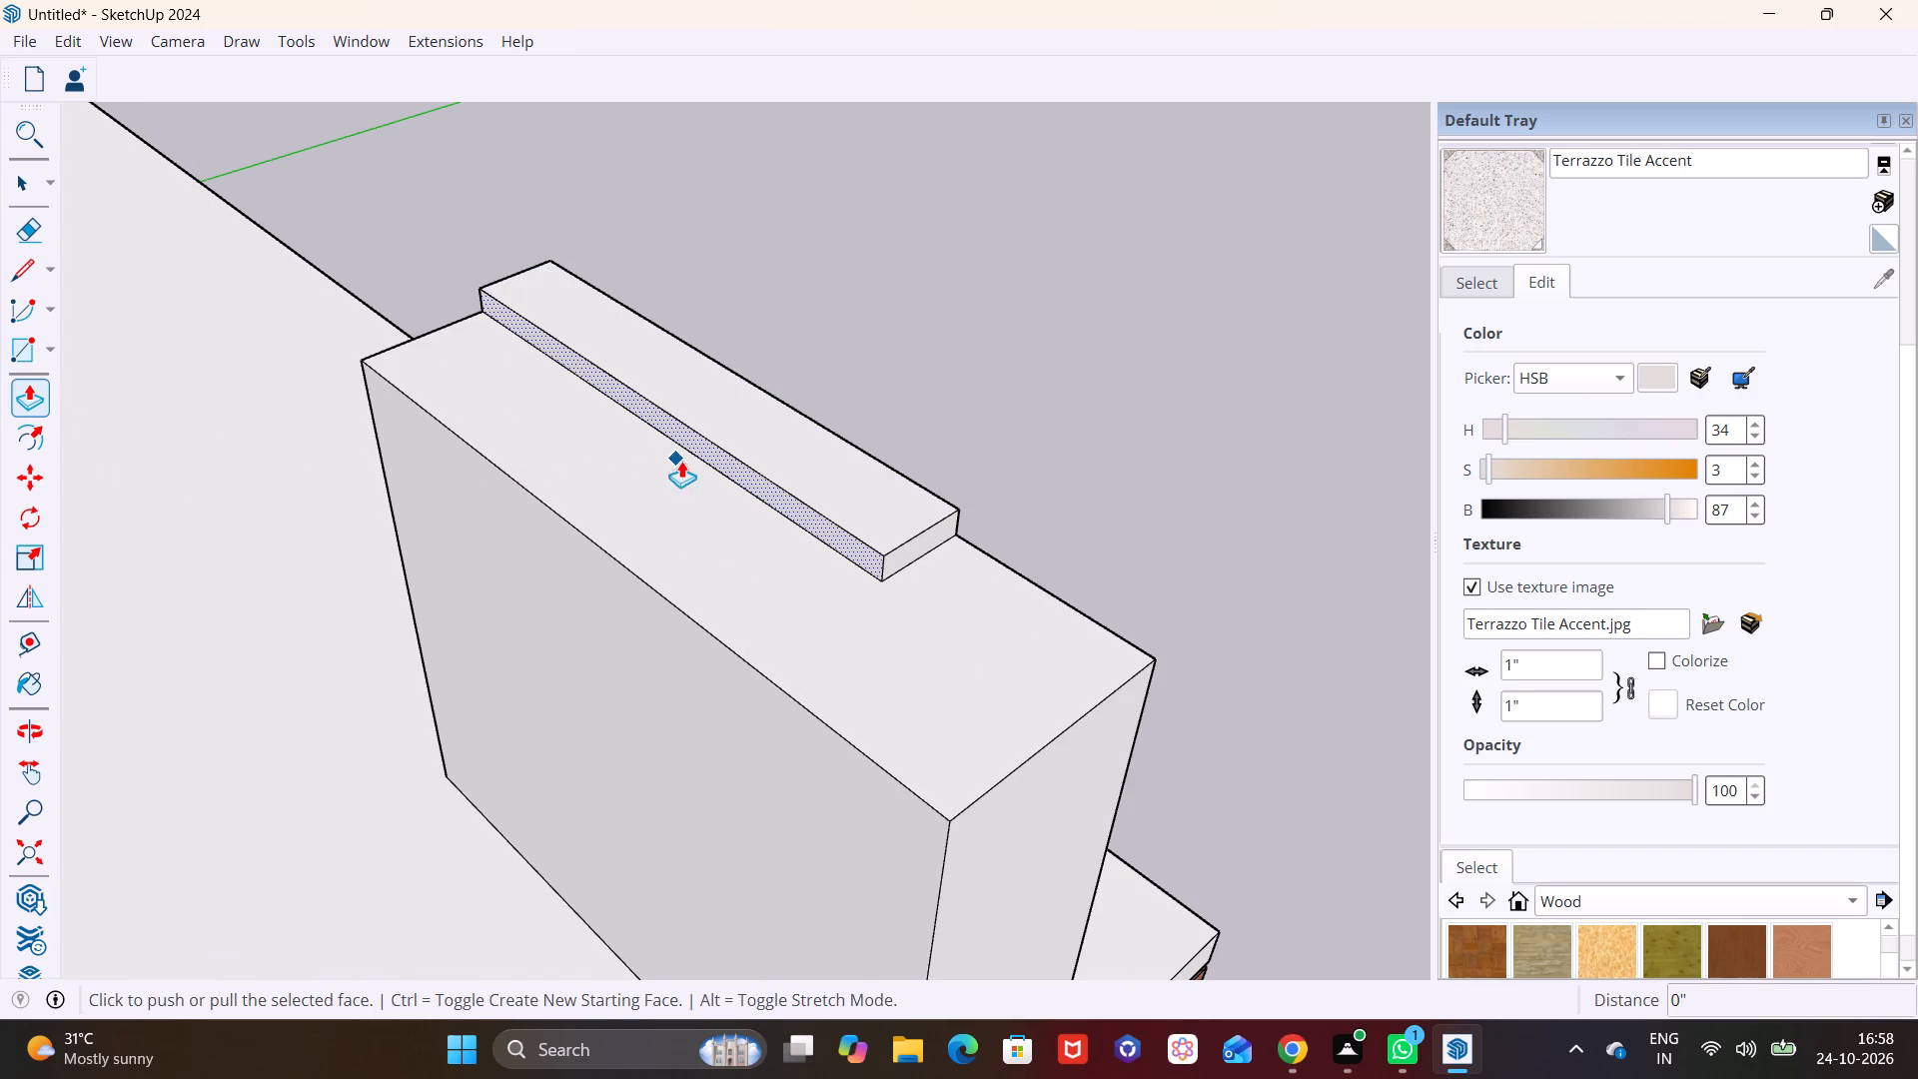
{"action": "left_click", "coordinate": [710, 461]}
{"action": "left_click_drag", "start_coordinate": [570, 513], "coordinate": [340, 603]}
{"action": "left_click_drag", "start_coordinate": [595, 515], "coordinate": [475, 563]}
{"action": "left_click_drag", "start_coordinate": [574, 516], "coordinate": [401, 597]}
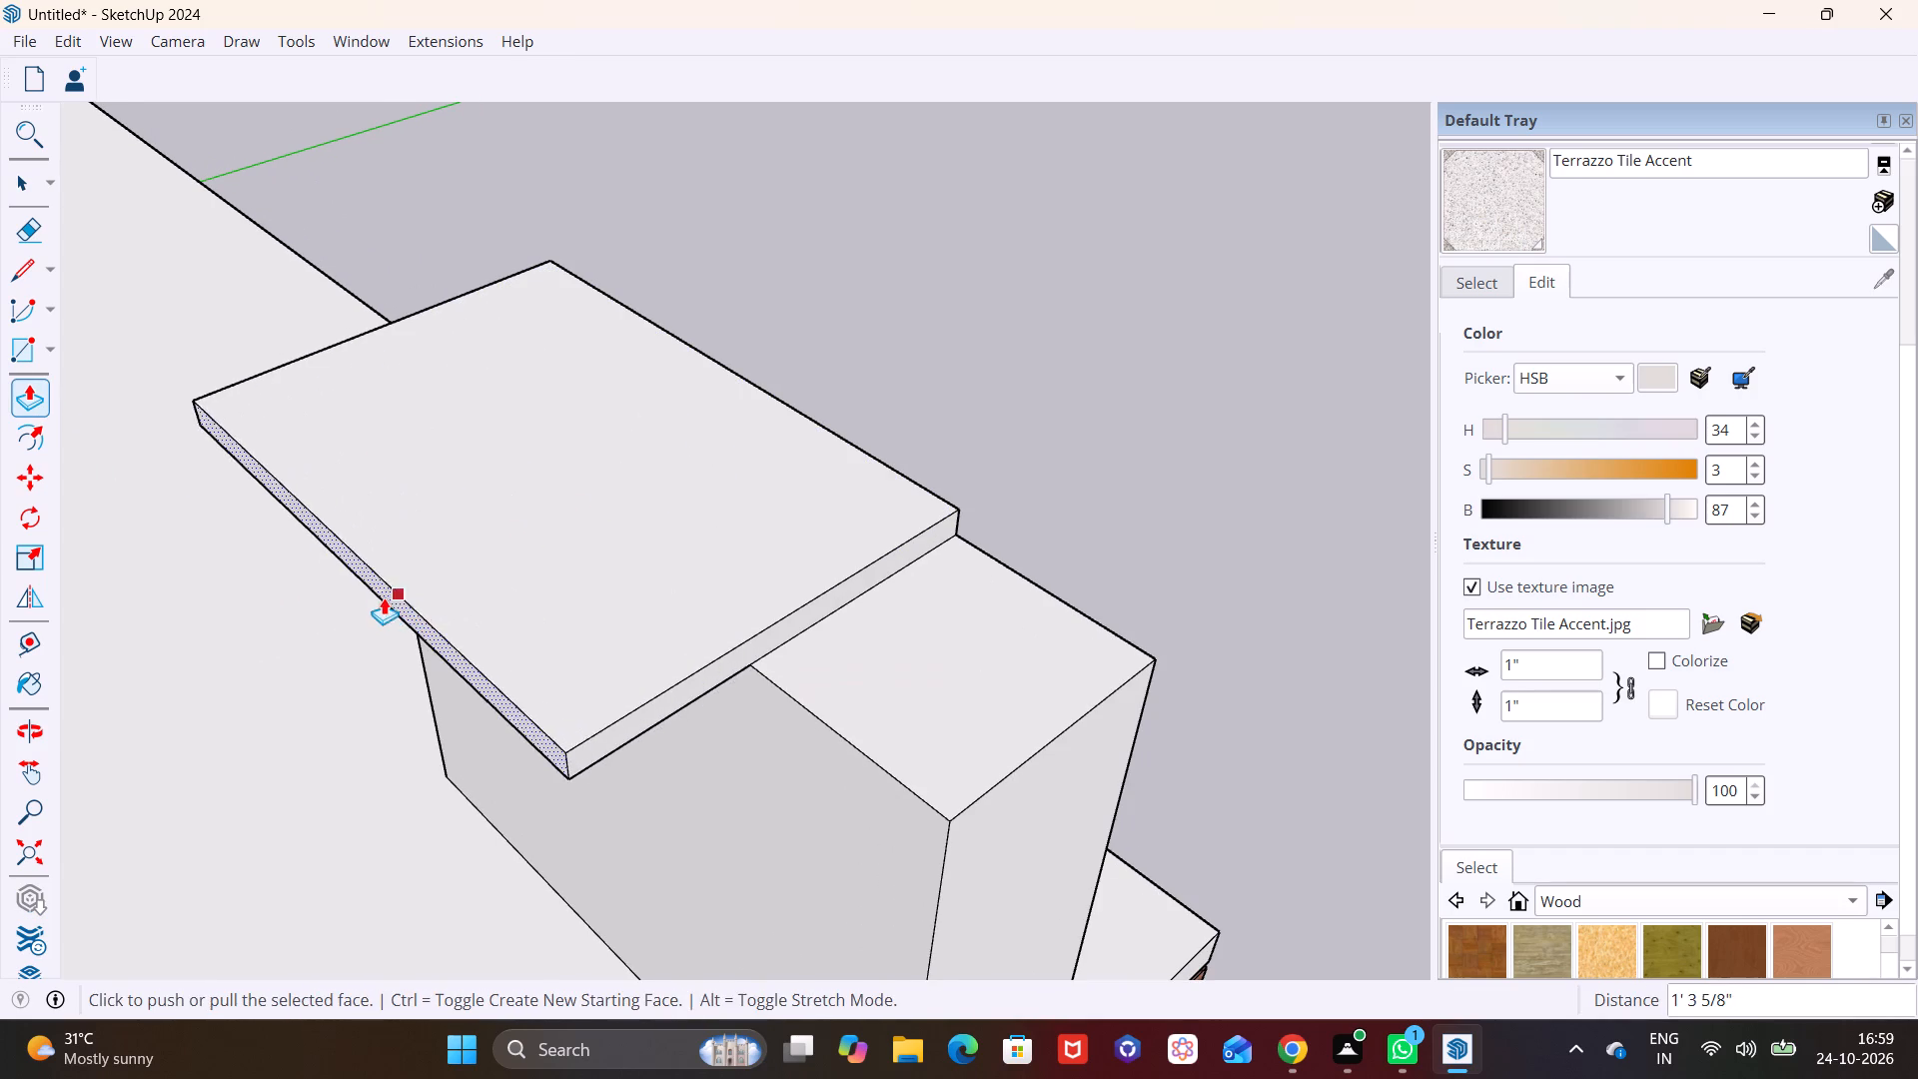
{"action": "scroll", "coordinate": [386, 588], "scroll_direction": "down", "scroll_amount": 7}
{"action": "middle_click_drag", "start_coordinate": [380, 609], "coordinate": [785, 439], "text": "shift"}
{"action": "left_click_drag", "start_coordinate": [995, 372], "coordinate": [364, 663]}
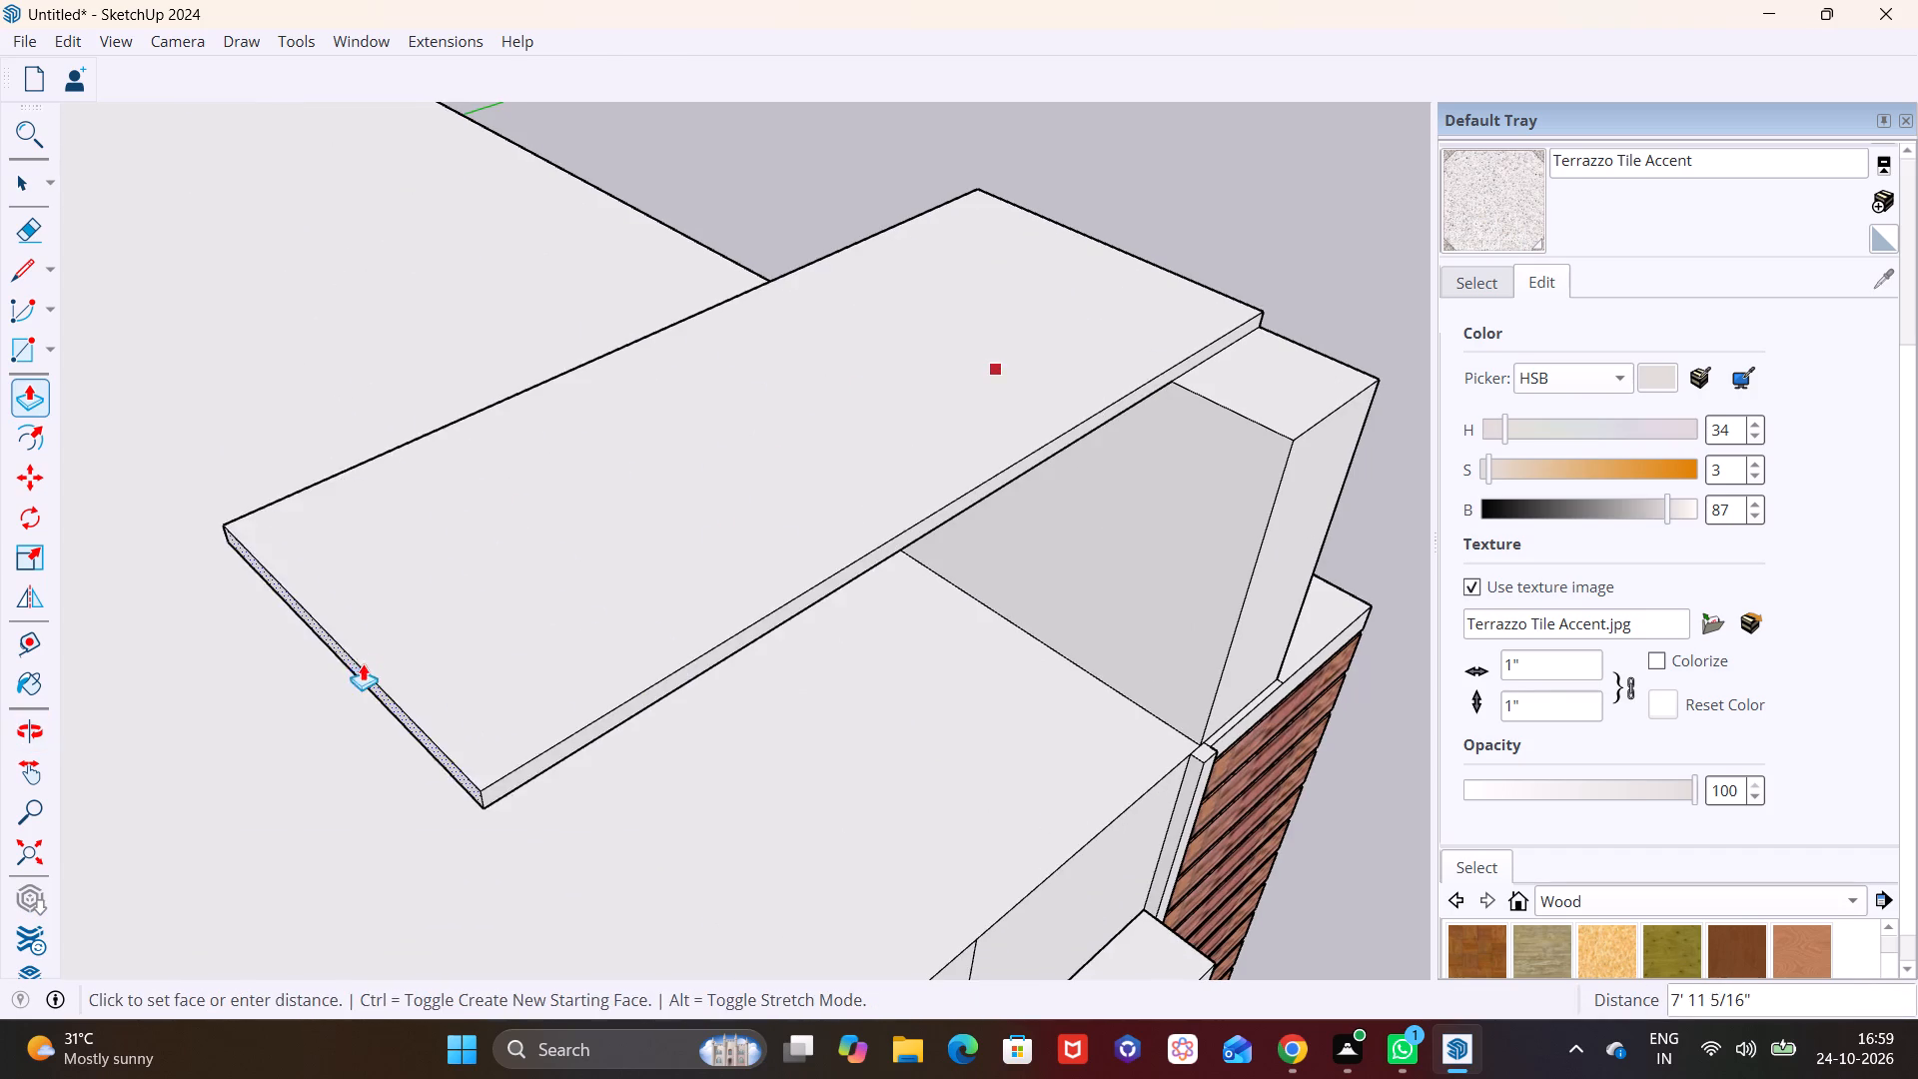
{"action": "scroll", "coordinate": [391, 629], "scroll_direction": "down", "scroll_amount": 7}
{"action": "middle_click_drag", "start_coordinate": [398, 631], "coordinate": [875, 415], "text": "shift"}
{"action": "left_click_drag", "start_coordinate": [875, 448], "coordinate": [594, 567]}
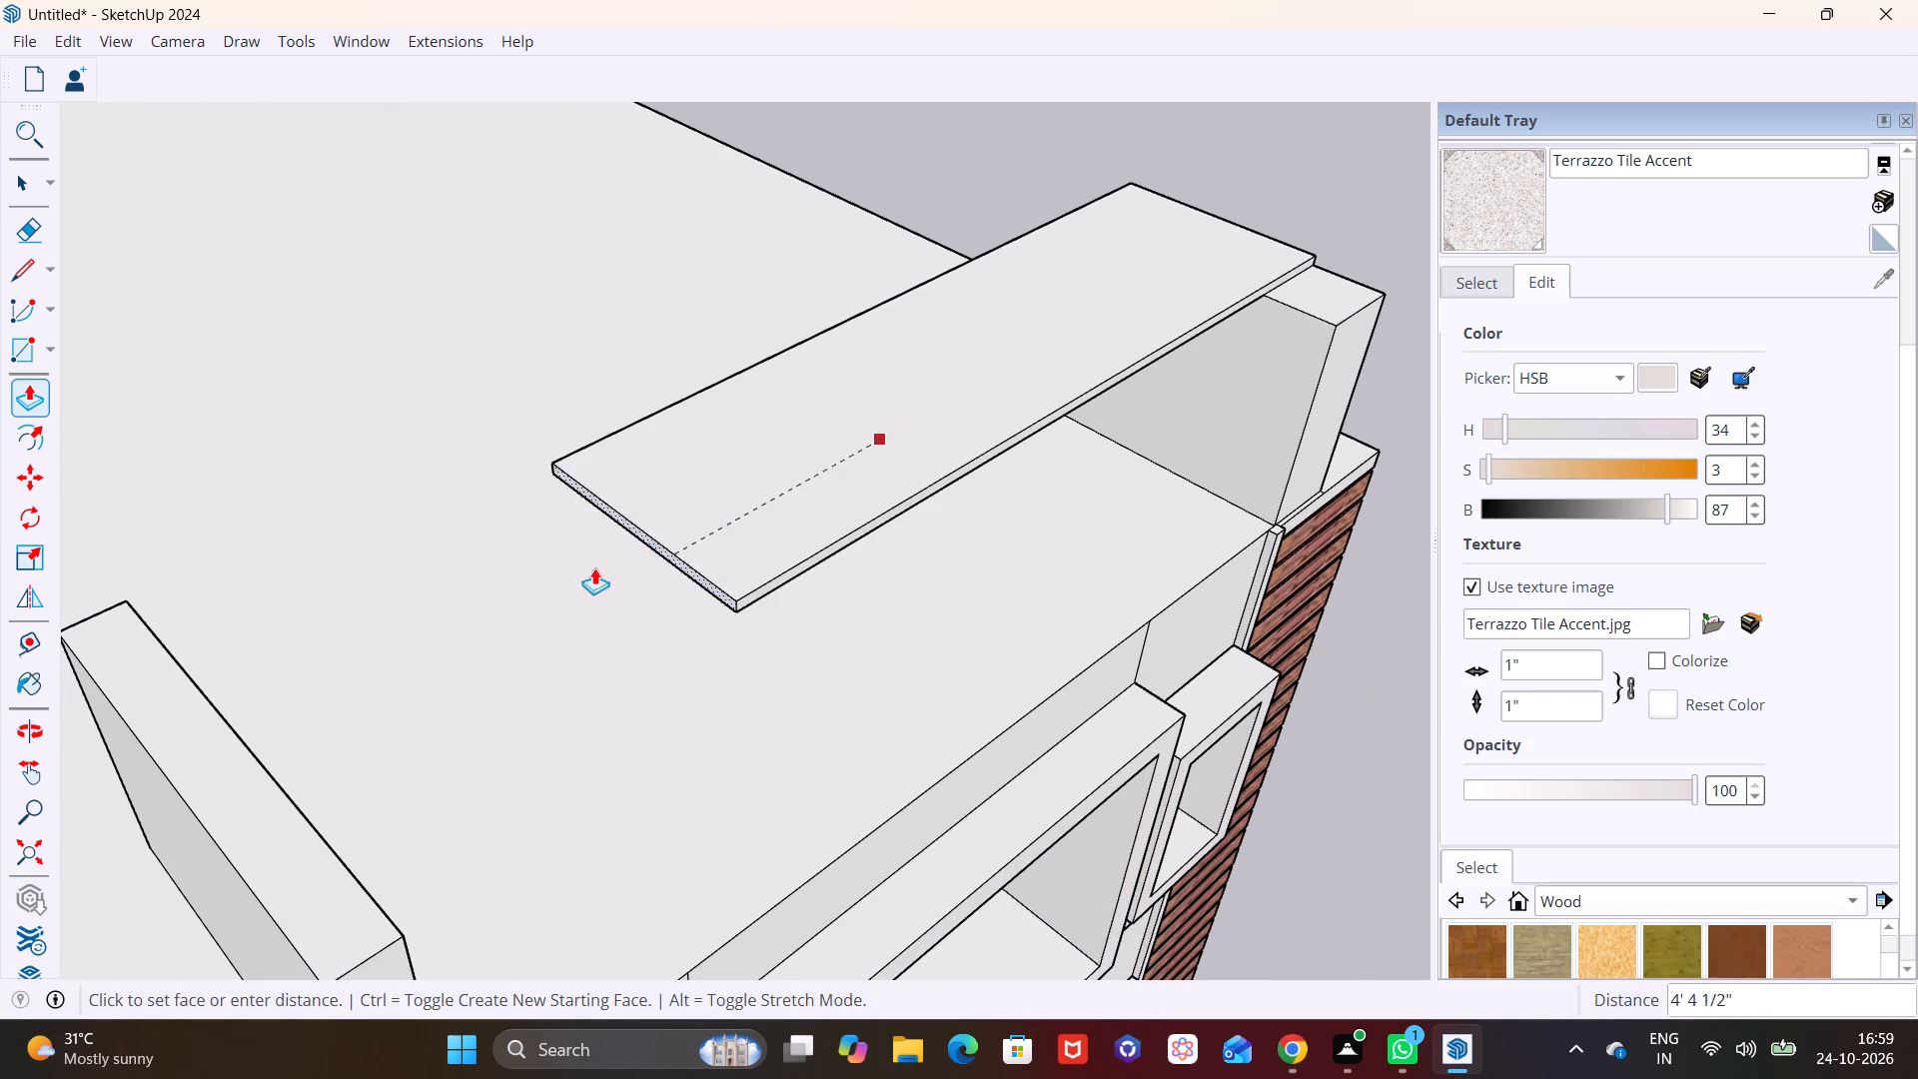
{"action": "left_click_drag", "start_coordinate": [594, 567], "coordinate": [182, 724]}
Extend the slab's end face over and past the second rooftop block by about 8' 8".
{"action": "scroll", "coordinate": [173, 697], "scroll_direction": "down", "scroll_amount": 3}
{"action": "middle_click_drag", "start_coordinate": [209, 672], "coordinate": [726, 423], "text": "shift"}
{"action": "left_click_drag", "start_coordinate": [758, 497], "coordinate": [448, 619]}
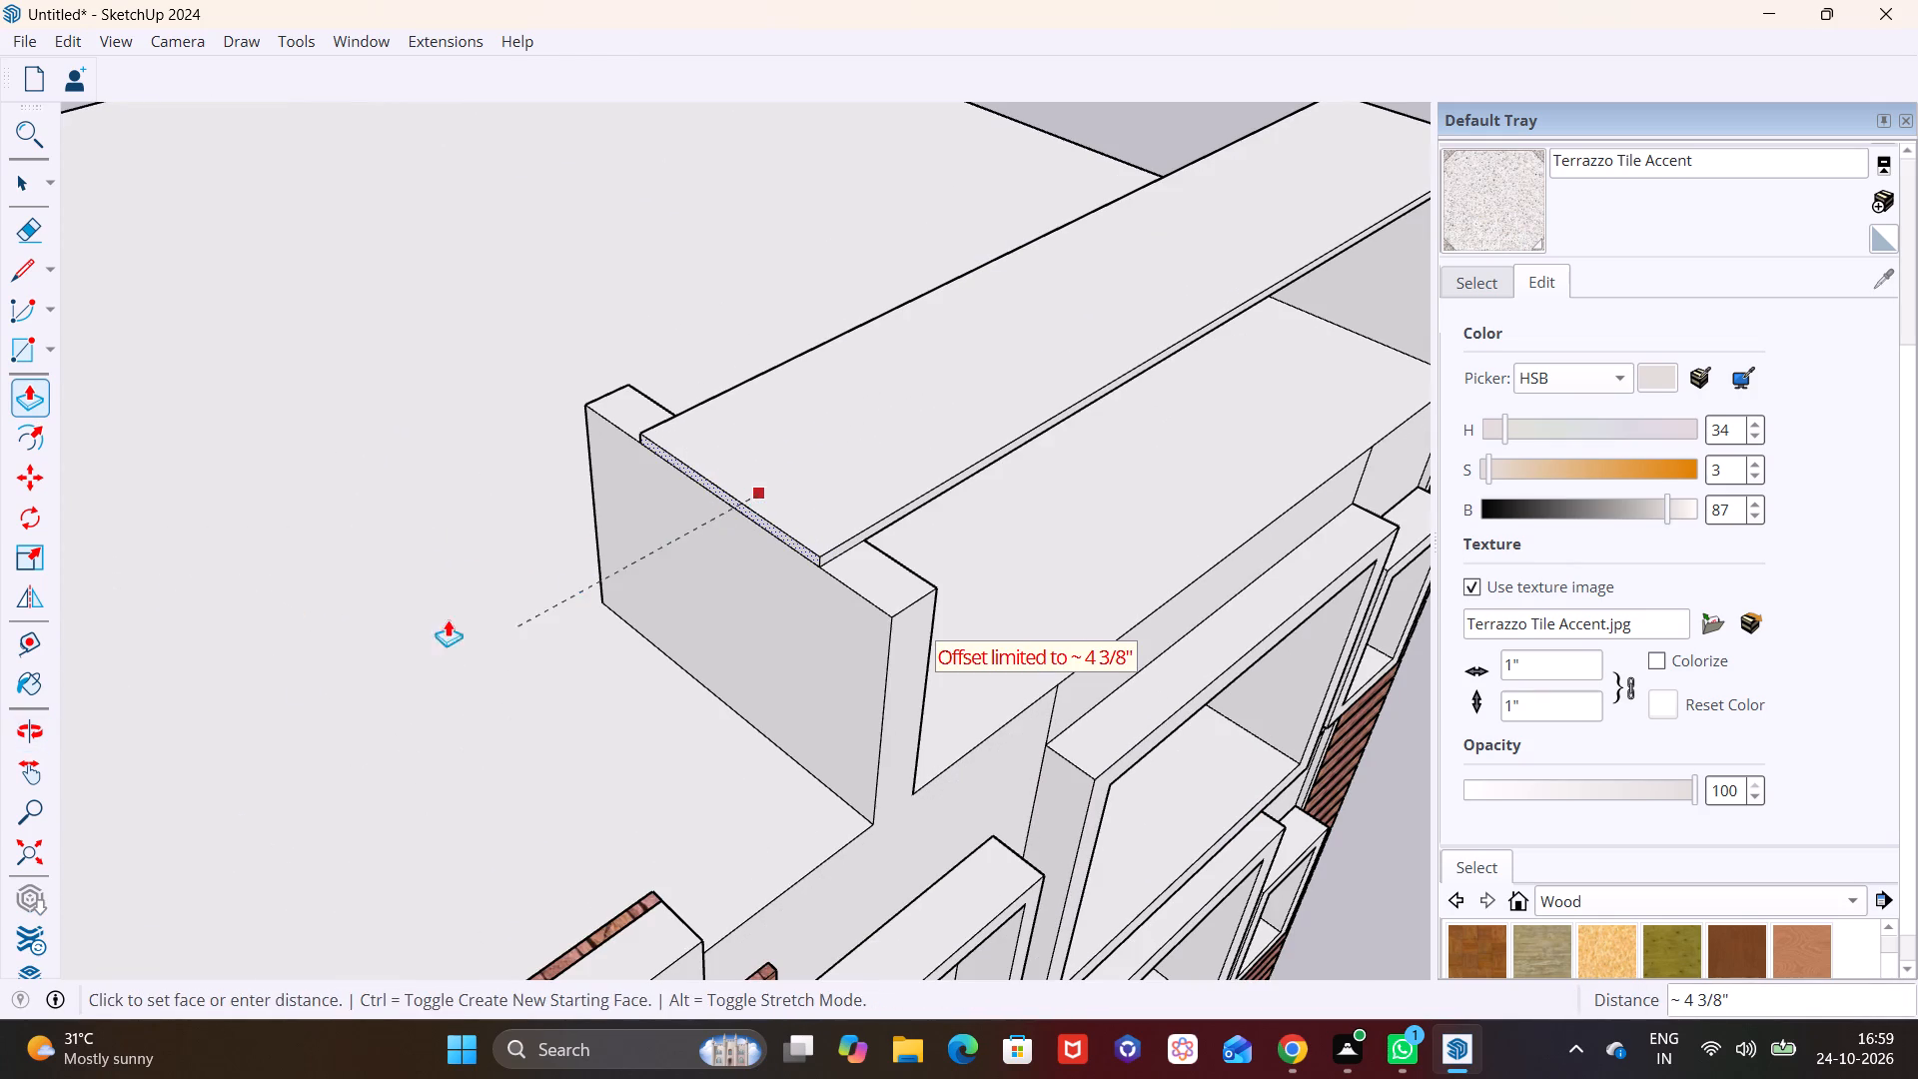
{"action": "left_click_drag", "start_coordinate": [448, 619], "coordinate": [290, 675]}
{"action": "left_click_drag", "start_coordinate": [748, 509], "coordinate": [189, 679]}
Extend the slab's end face along the roof by about 15' 6", 7' 3" and 15' 6", up to the far roof edge.
{"action": "scroll", "coordinate": [238, 653], "scroll_direction": "down", "scroll_amount": 5}
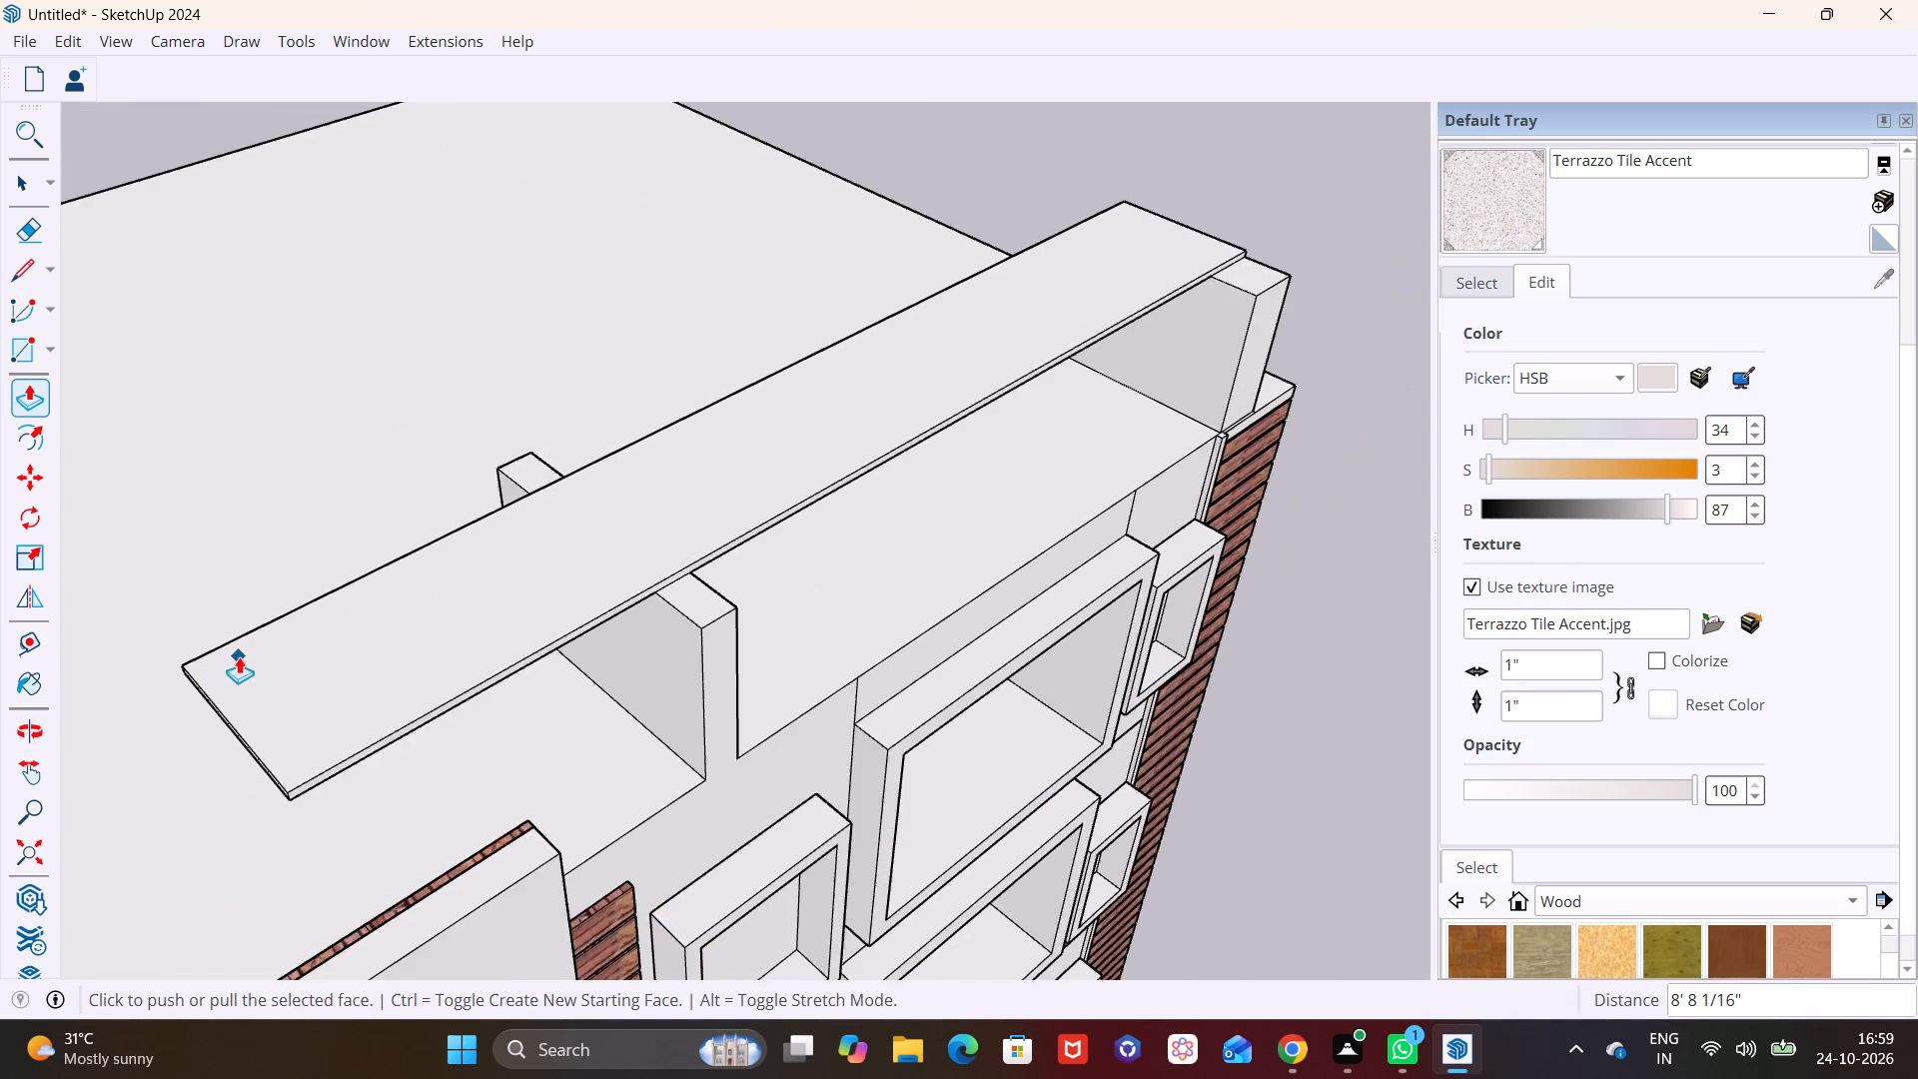
{"action": "scroll", "coordinate": [239, 656], "scroll_direction": "down", "scroll_amount": 3}
{"action": "middle_click_drag", "start_coordinate": [242, 663], "coordinate": [802, 410], "text": "shift"}
{"action": "left_click_drag", "start_coordinate": [830, 461], "coordinate": [310, 692]}
{"action": "scroll", "coordinate": [312, 670], "scroll_direction": "down", "scroll_amount": 2}
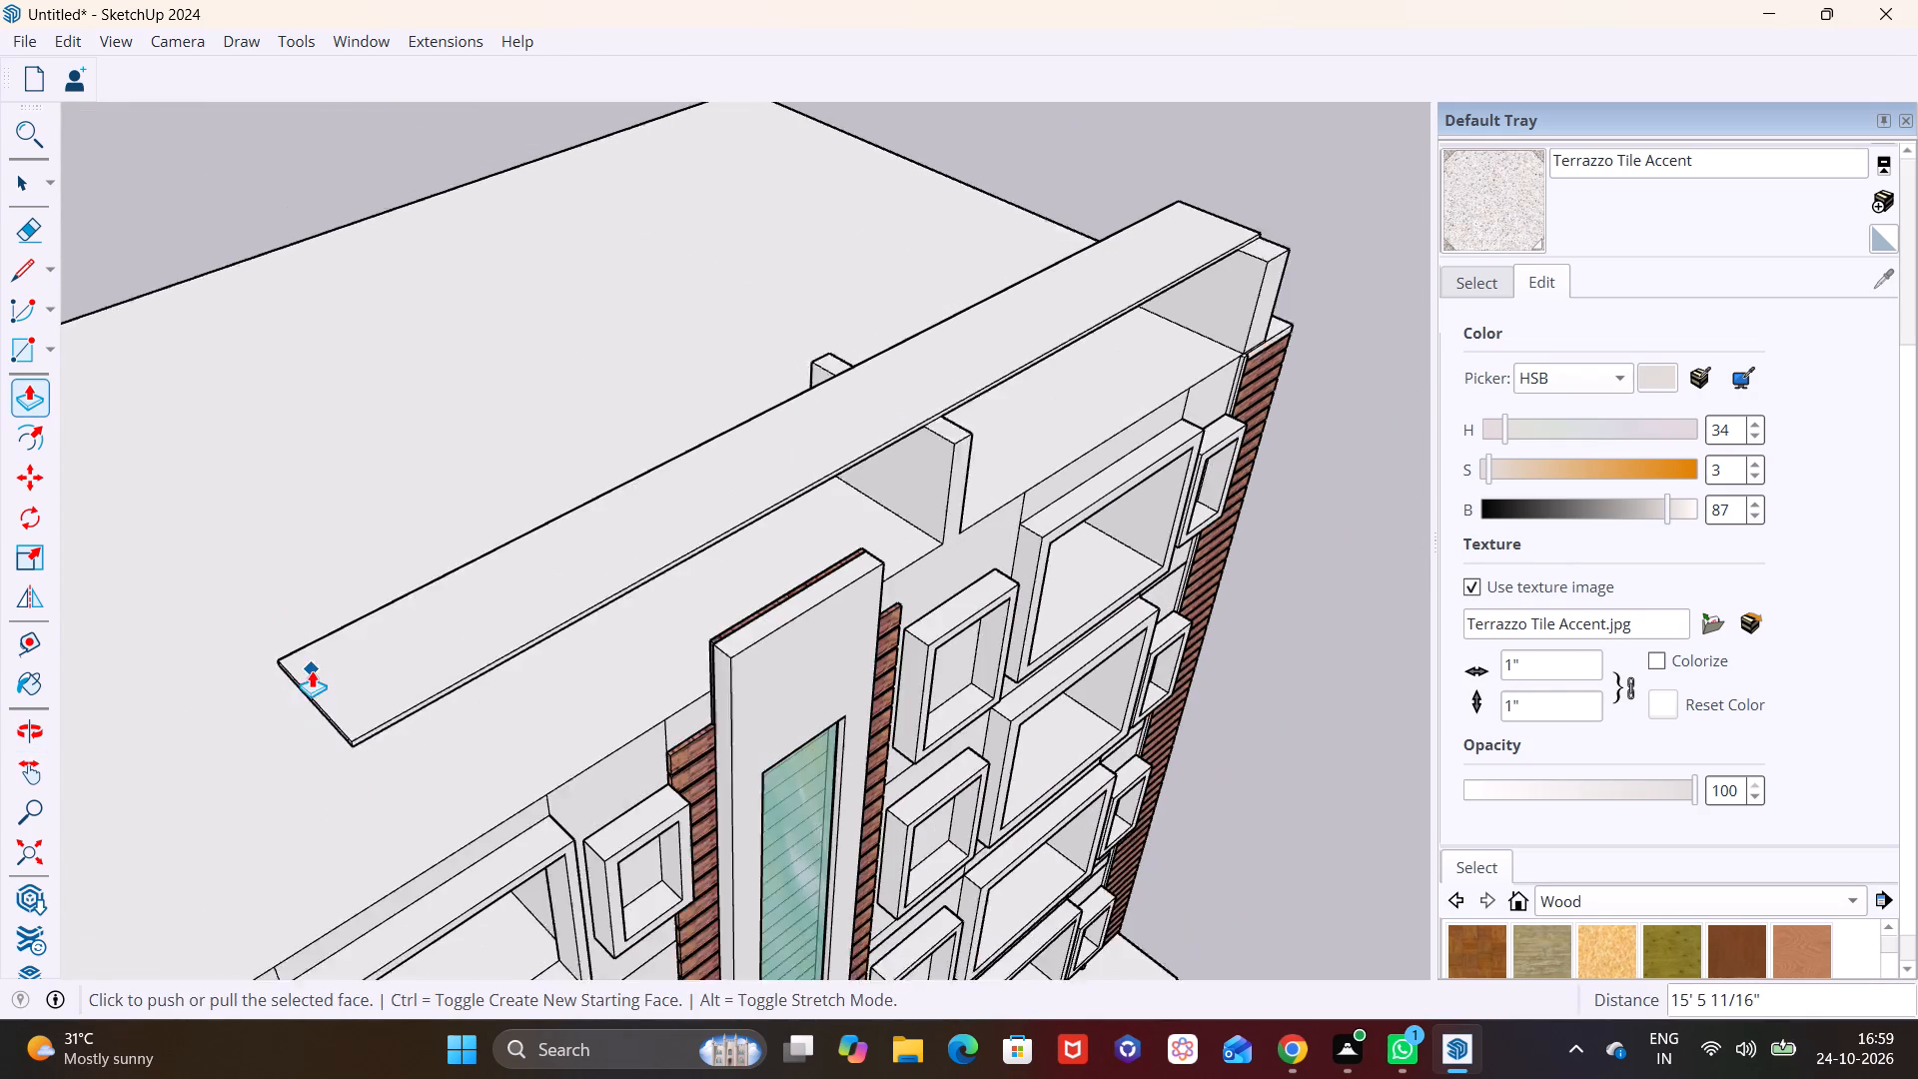
{"action": "scroll", "coordinate": [312, 670], "scroll_direction": "down", "scroll_amount": 2}
{"action": "middle_click_drag", "start_coordinate": [543, 564], "coordinate": [753, 483], "text": "shift"}
{"action": "left_click_drag", "start_coordinate": [570, 621], "coordinate": [355, 712]}
{"action": "scroll", "coordinate": [352, 696], "scroll_direction": "down", "scroll_amount": 3}
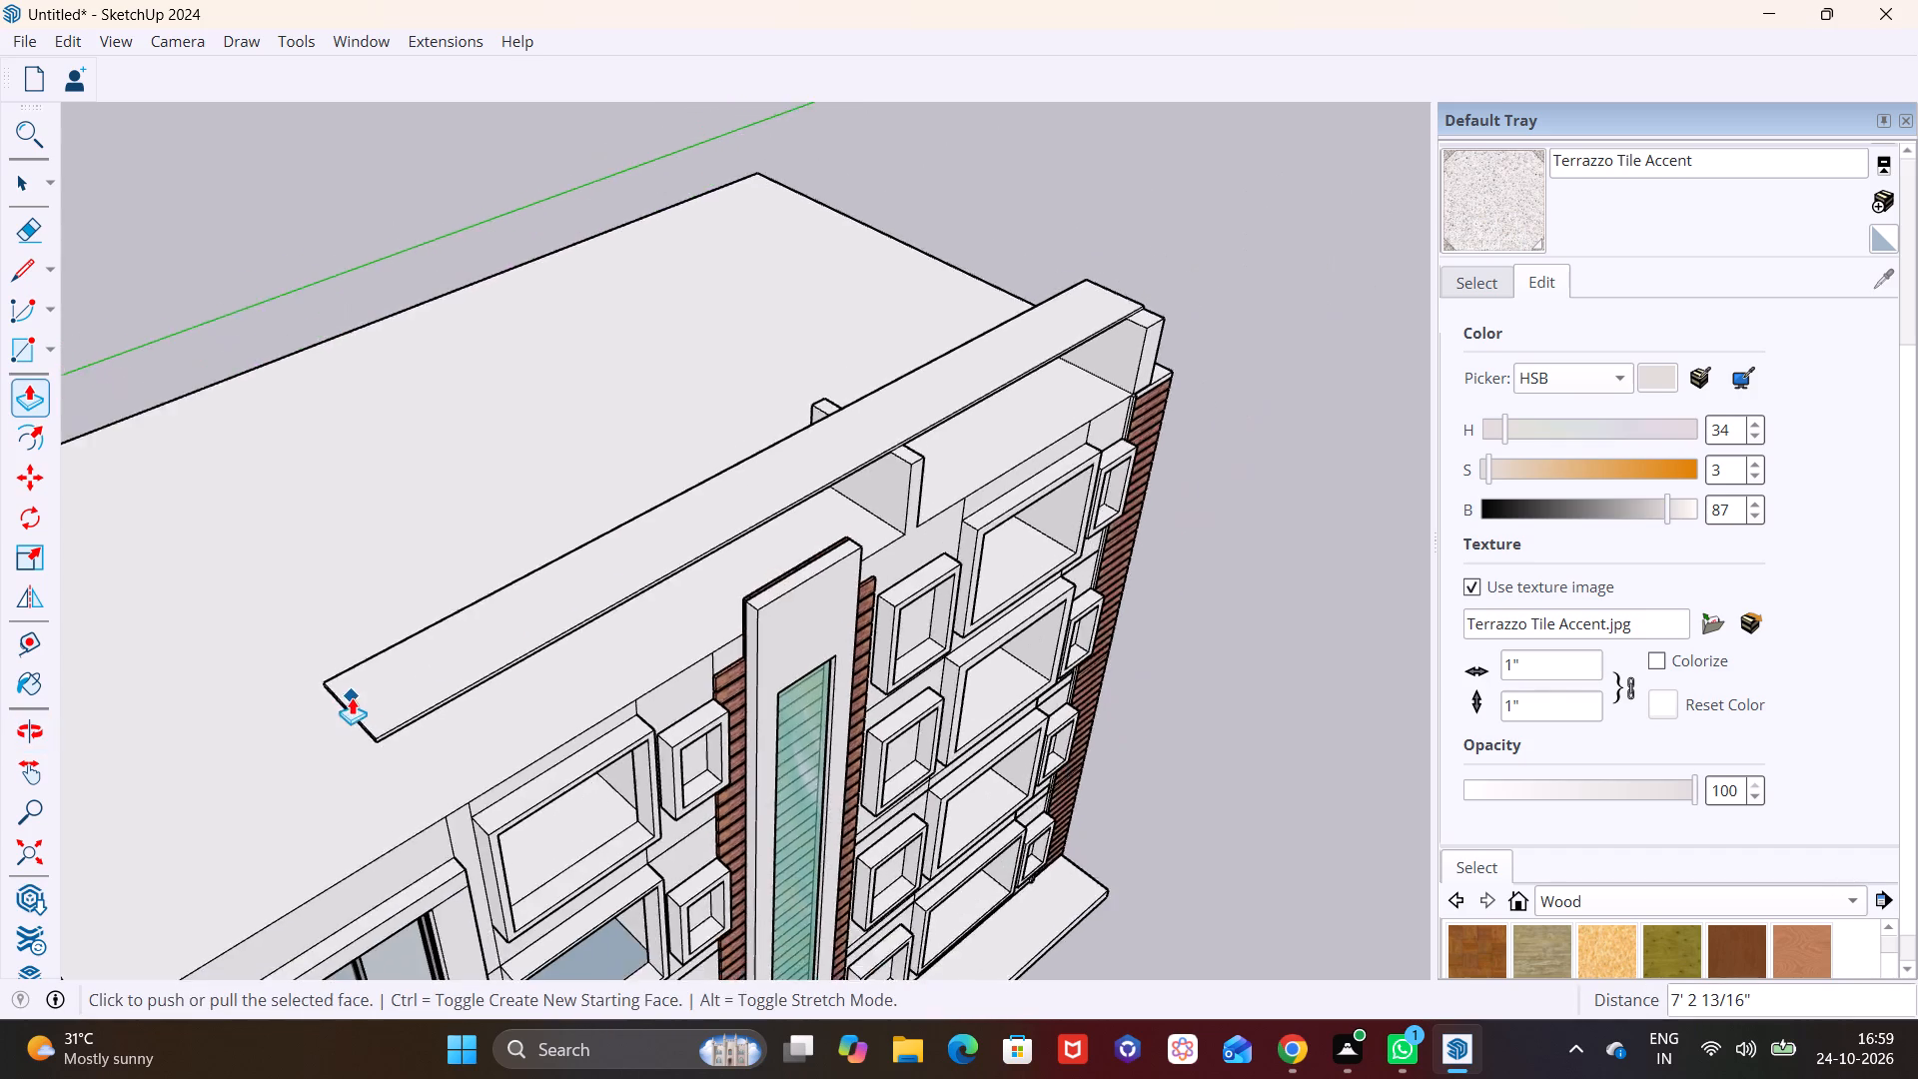
{"action": "scroll", "coordinate": [352, 697], "scroll_direction": "down", "scroll_amount": 4}
{"action": "middle_click_drag", "start_coordinate": [400, 633], "coordinate": [641, 487], "text": "shift"}
{"action": "left_click_drag", "start_coordinate": [644, 556], "coordinate": [407, 679]}
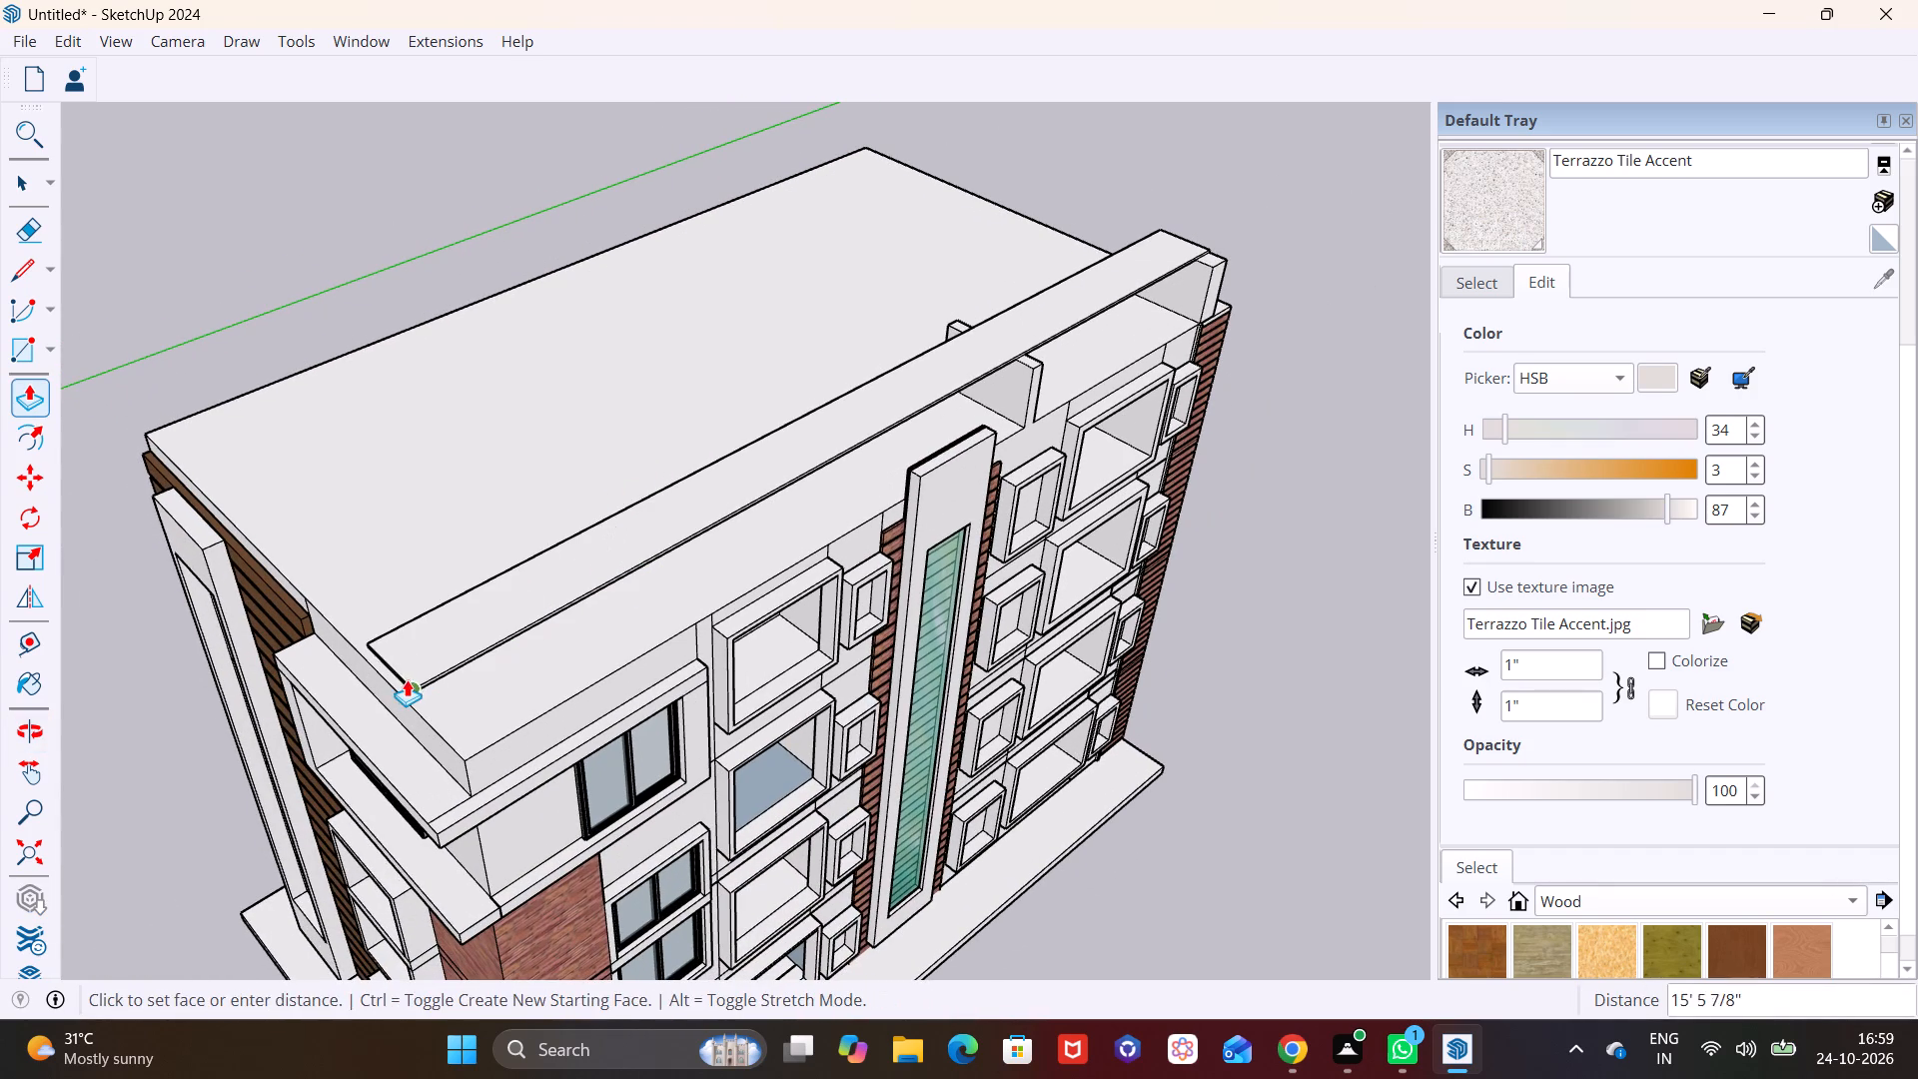
{"action": "left_click_drag", "start_coordinate": [407, 679], "coordinate": [405, 679]}
{"action": "left_click", "coordinate": [405, 679]}
{"action": "left_click", "coordinate": [392, 678]}
{"action": "key", "text": "space"}
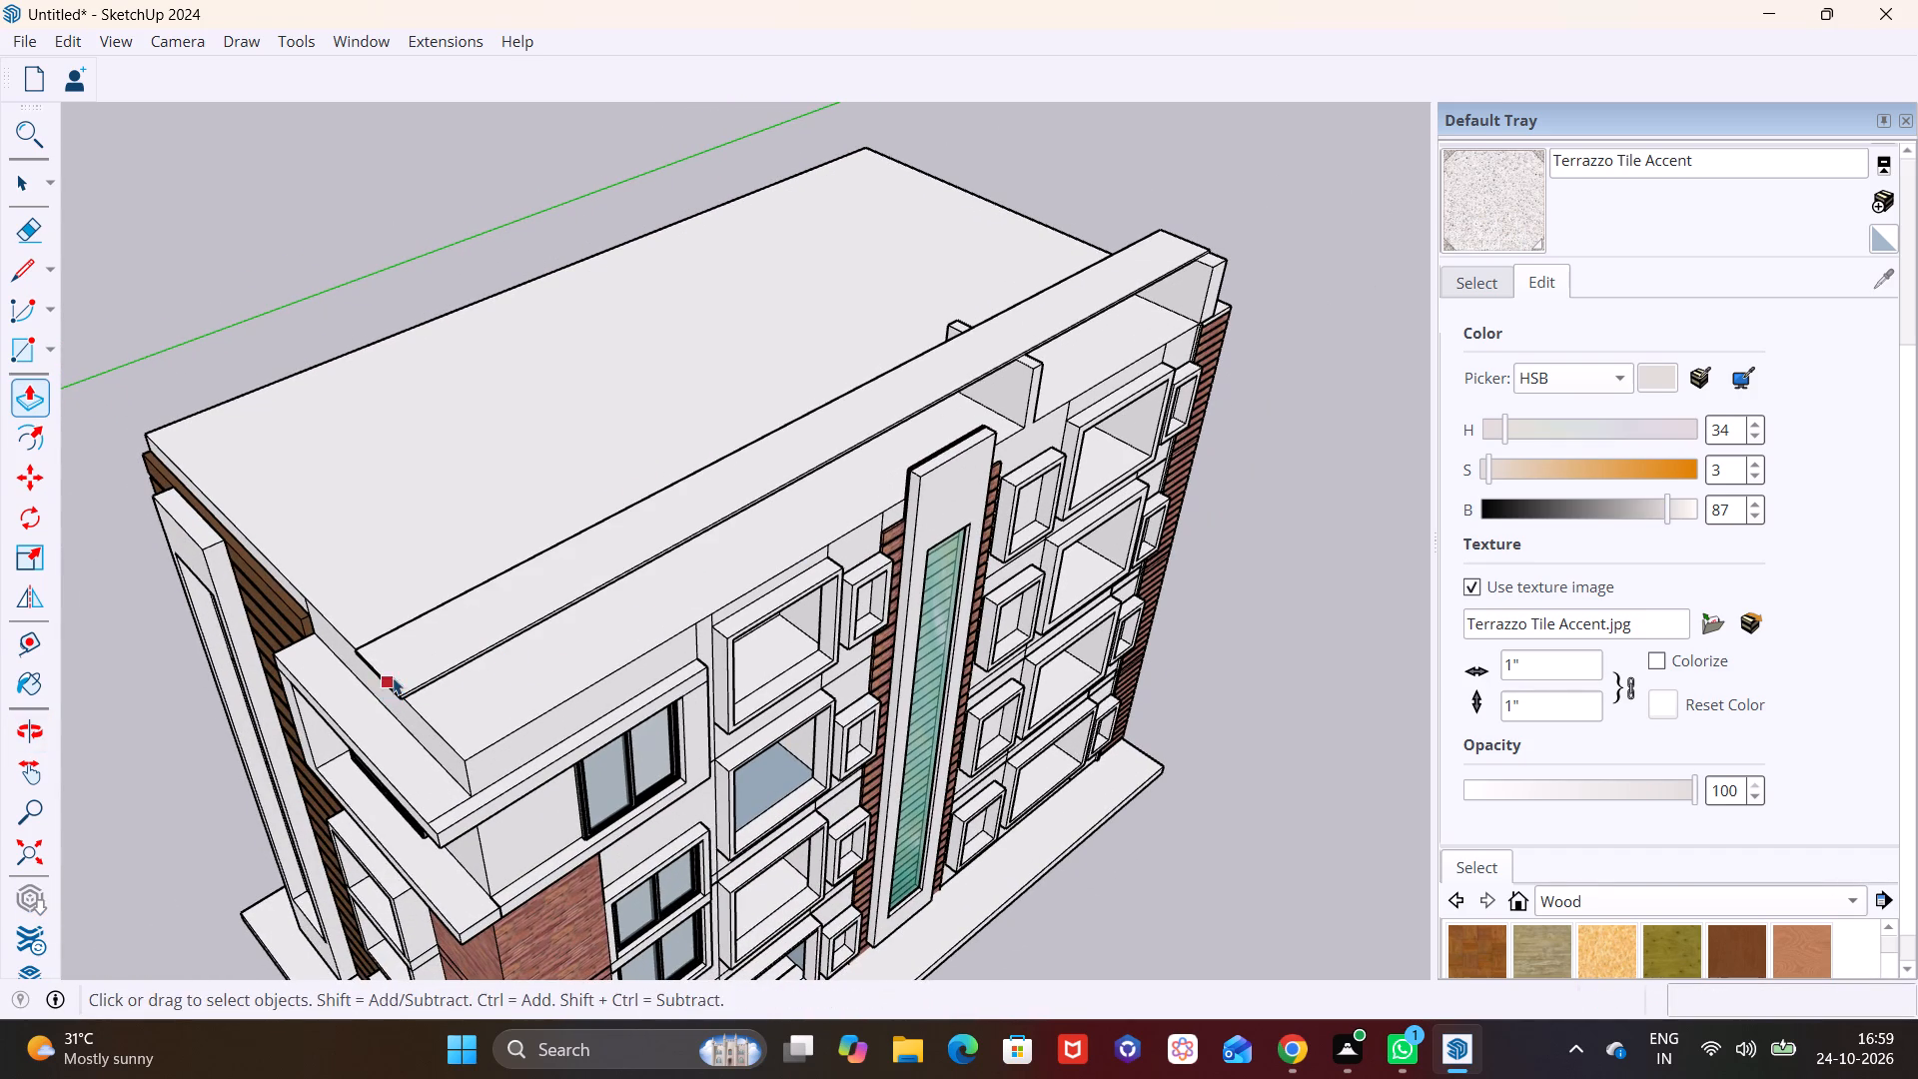
Push/Pull the exposed top face at the front end of the second rooftop block up above the slab.
{"action": "middle_click_drag", "start_coordinate": [849, 547], "coordinate": [604, 434]}
{"action": "scroll", "coordinate": [700, 414], "scroll_direction": "down", "scroll_amount": 2}
{"action": "scroll", "coordinate": [947, 411], "scroll_direction": "up", "scroll_amount": 1, "text": "shift"}
{"action": "middle_click_drag", "start_coordinate": [947, 411], "coordinate": [742, 477], "text": "shift"}
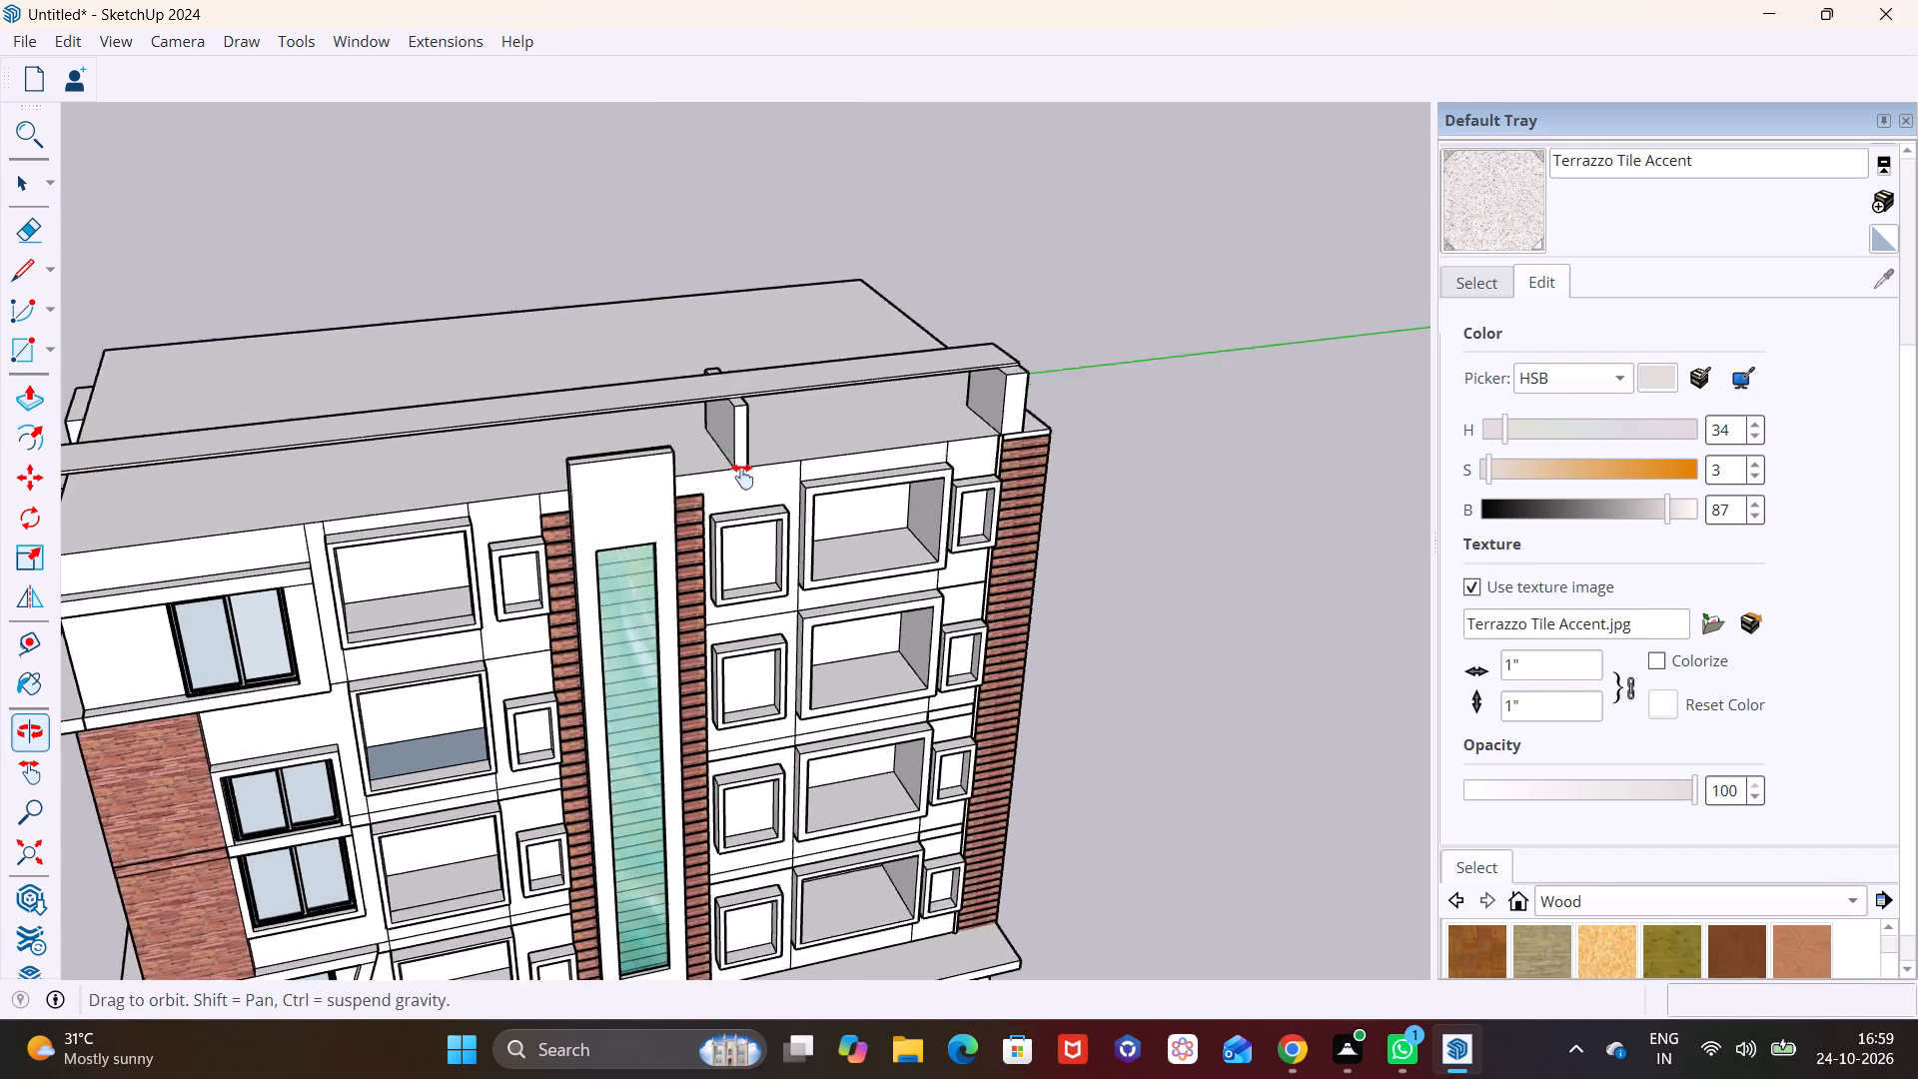
{"action": "middle_click_drag", "start_coordinate": [742, 477], "coordinate": [672, 557], "text": "shift"}
{"action": "middle_click_drag", "start_coordinate": [675, 511], "coordinate": [517, 674]}
{"action": "scroll", "coordinate": [564, 558], "scroll_direction": "up", "scroll_amount": 2}
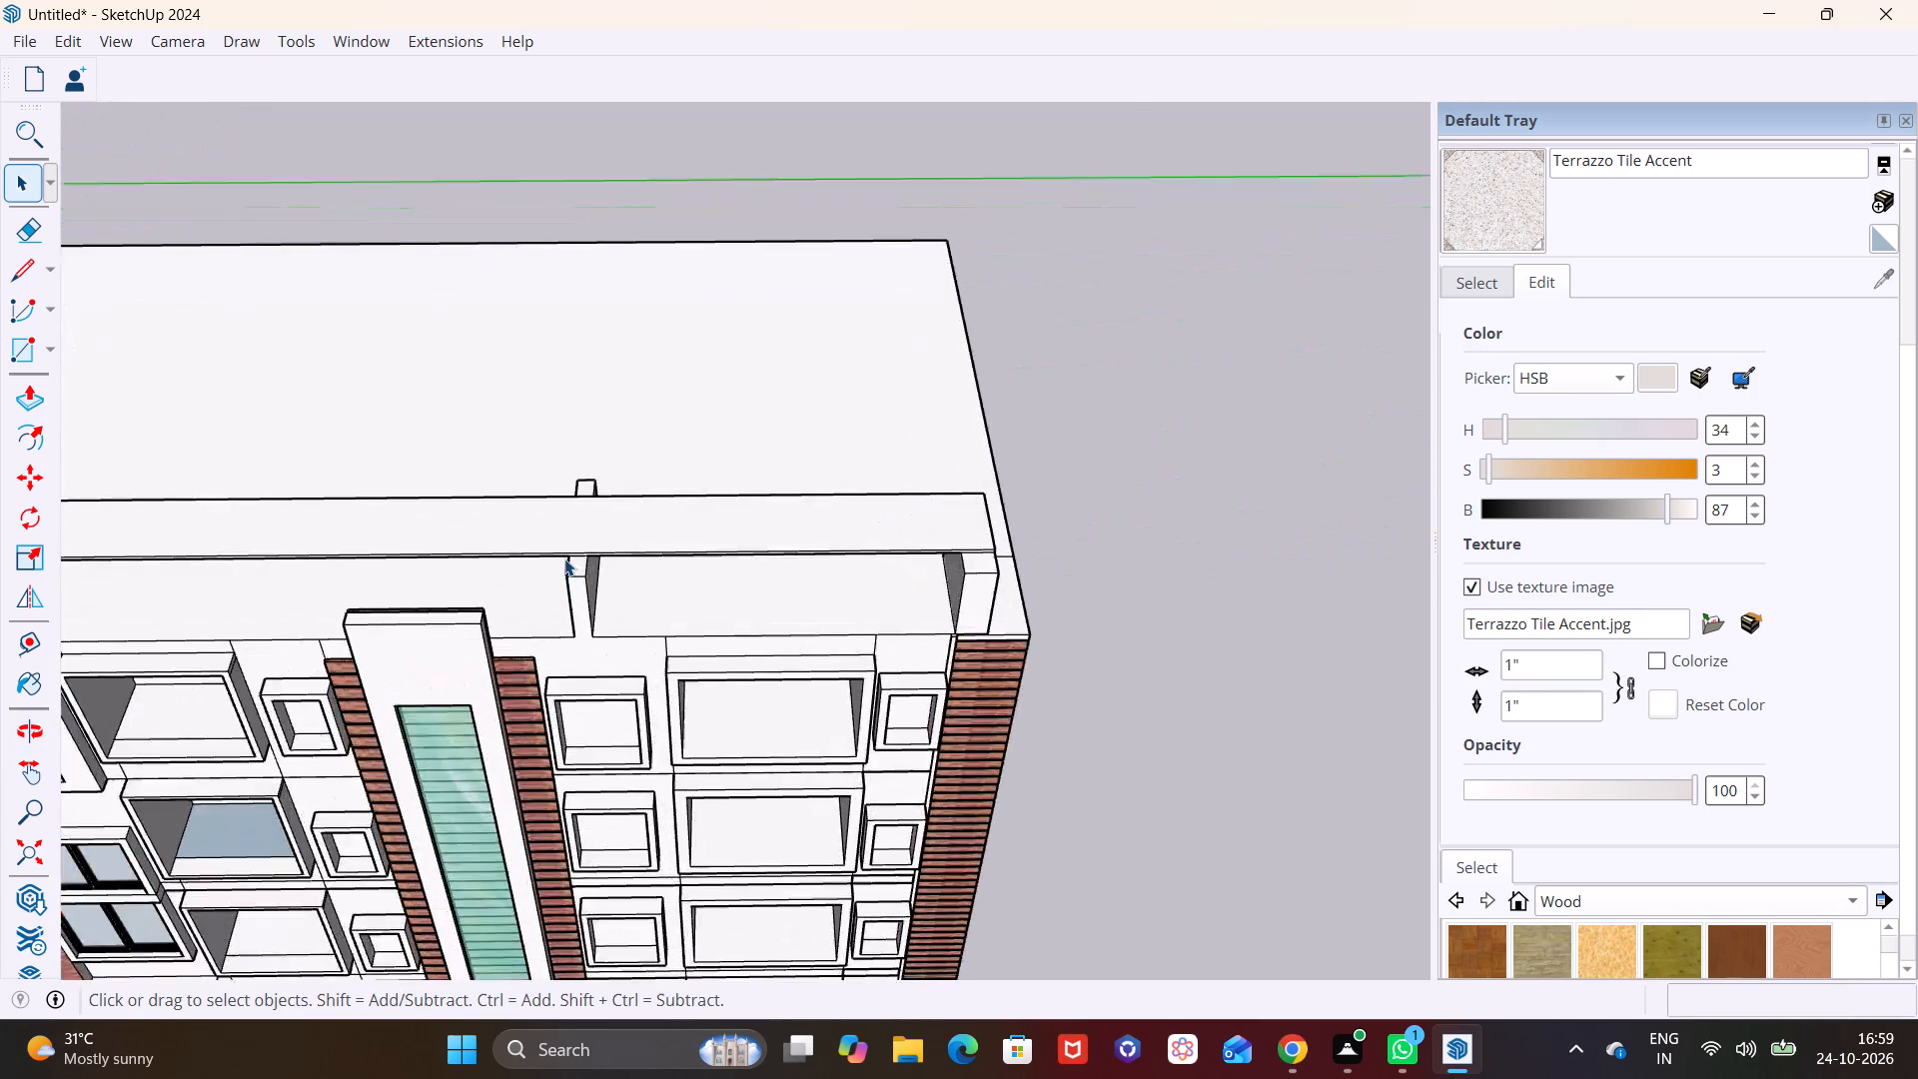
{"action": "scroll", "coordinate": [564, 558], "scroll_direction": "up", "scroll_amount": 7}
{"action": "left_click", "coordinate": [575, 575]}
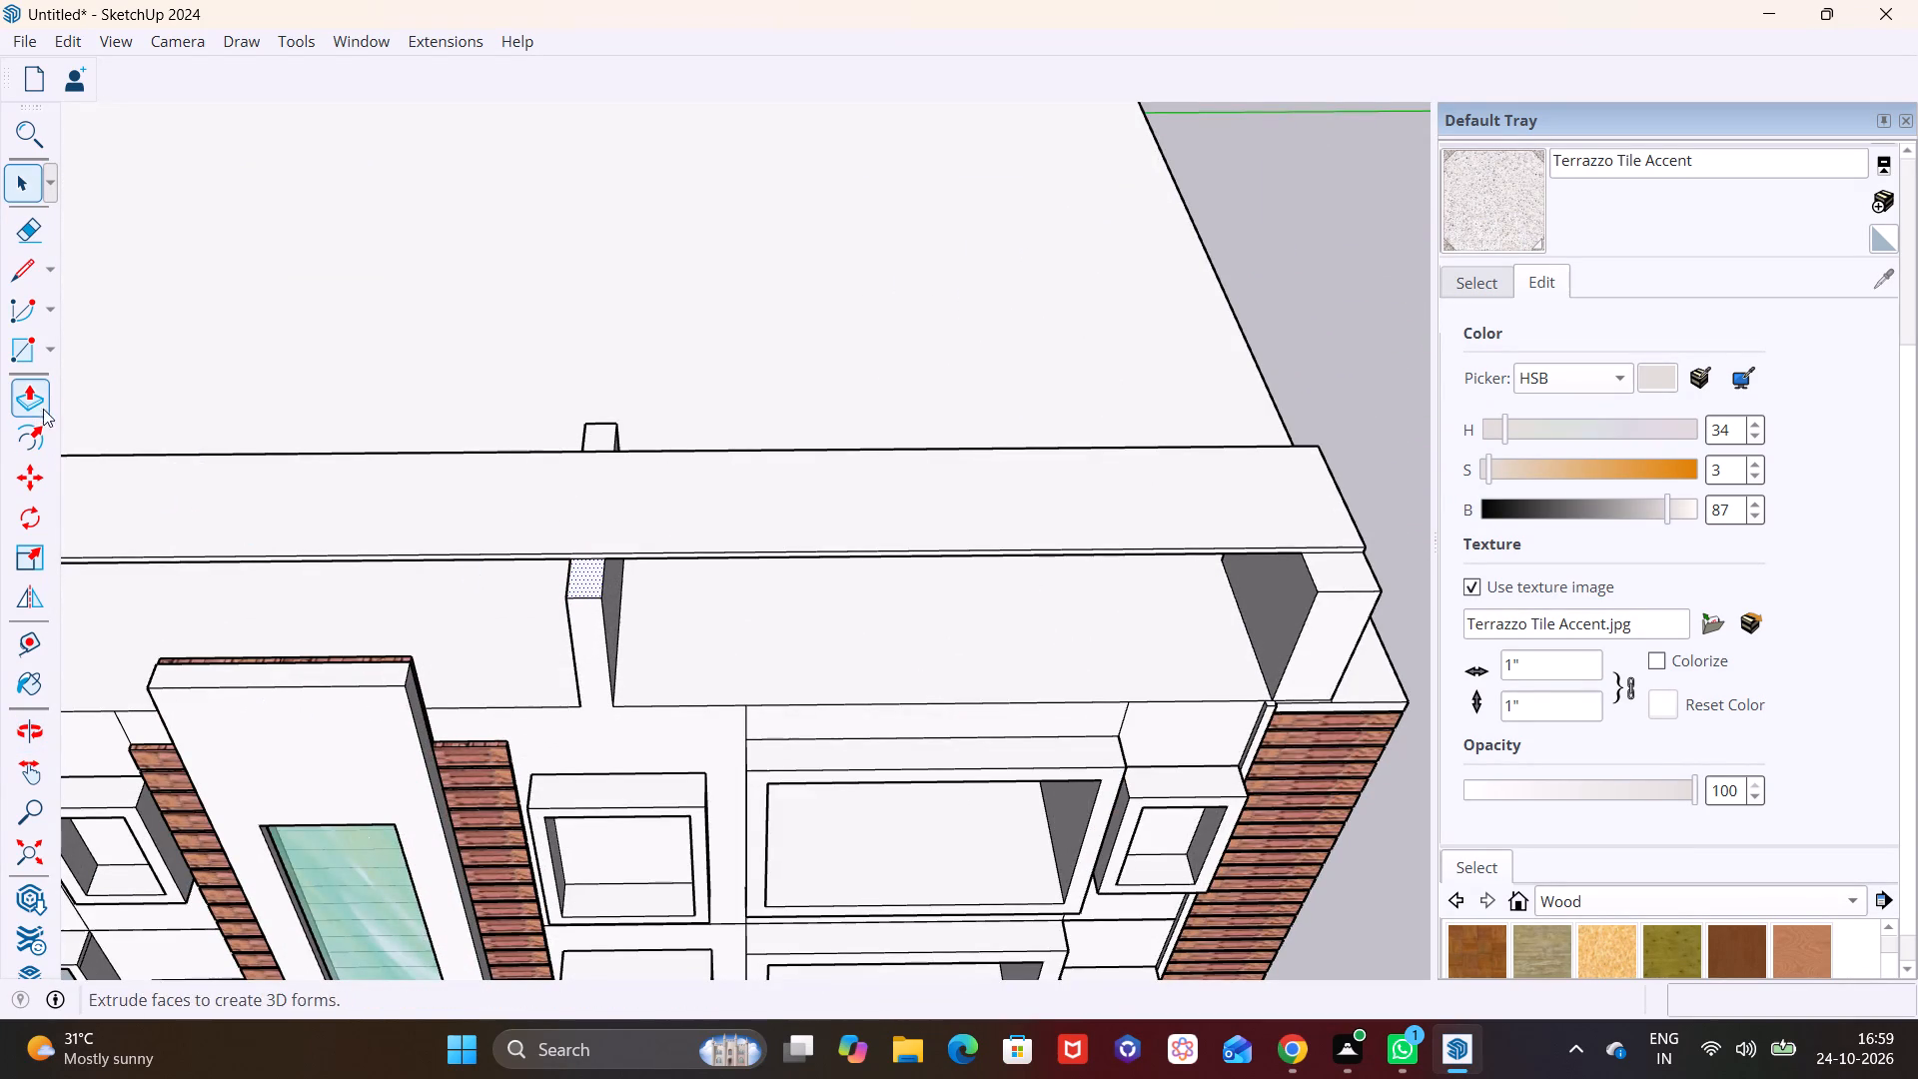
{"action": "left_click", "coordinate": [43, 394]}
{"action": "left_click", "coordinate": [592, 585]}
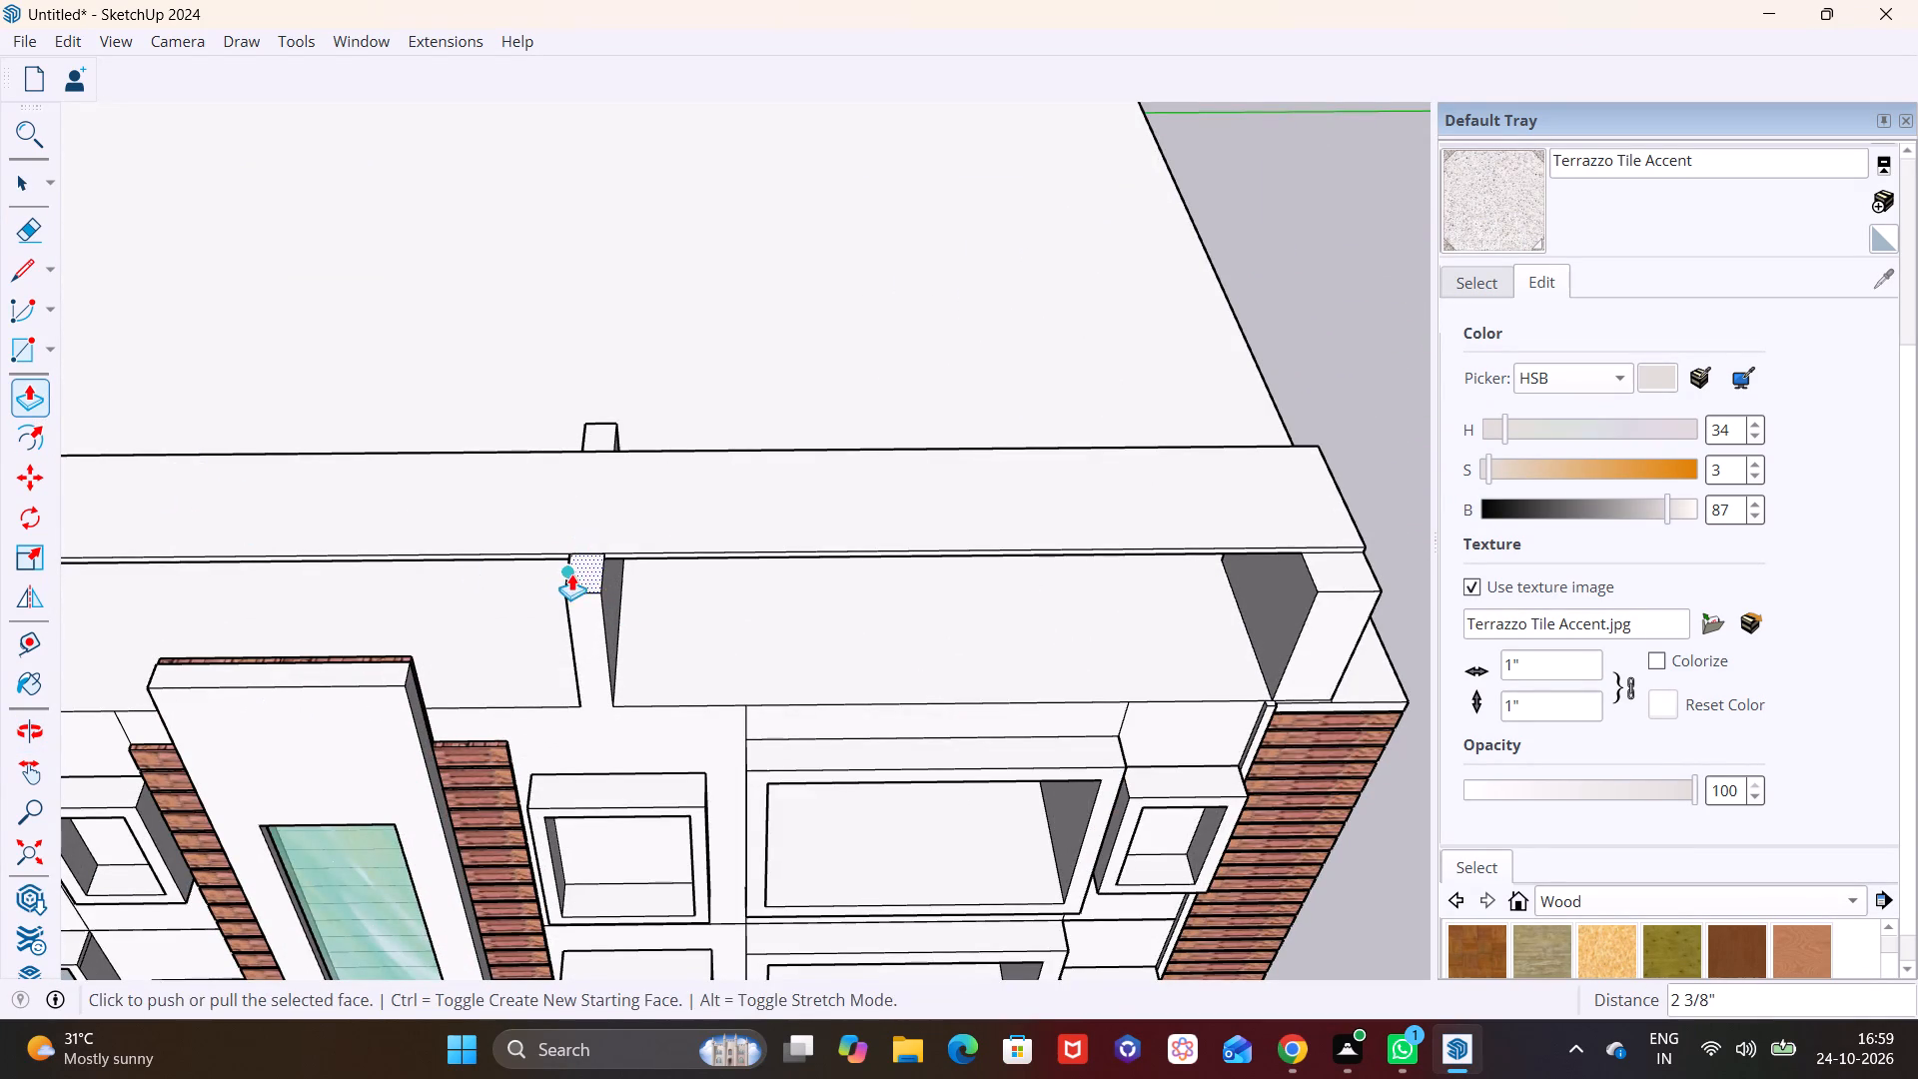
{"action": "left_click_drag", "start_coordinate": [572, 573], "coordinate": [585, 458]}
{"action": "left_click_drag", "start_coordinate": [576, 569], "coordinate": [583, 447]}
{"action": "left_click", "coordinate": [583, 447]}
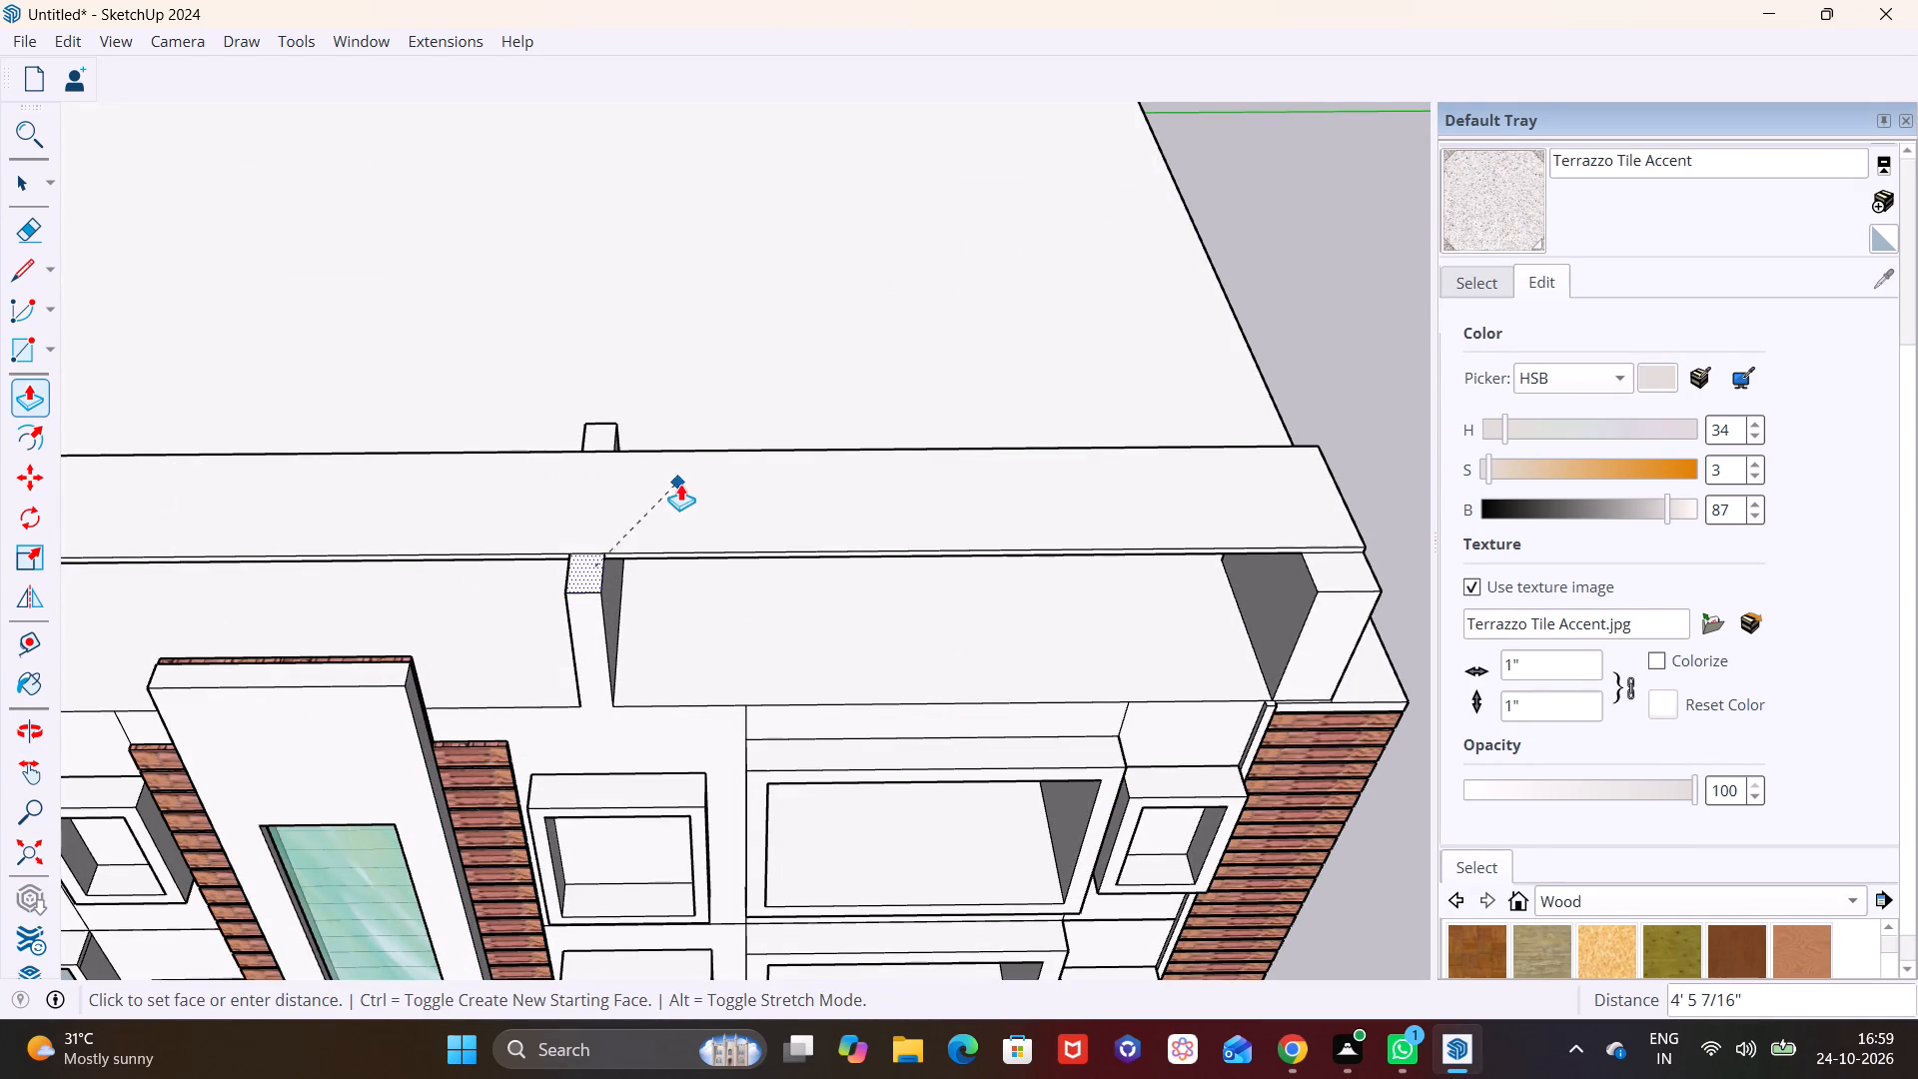
{"action": "left_click", "coordinate": [601, 464]}
Raise the exposed top face at the rear end of the second rooftop block to match the raised front end.
{"action": "middle_click_drag", "start_coordinate": [709, 512], "coordinate": [442, 604]}
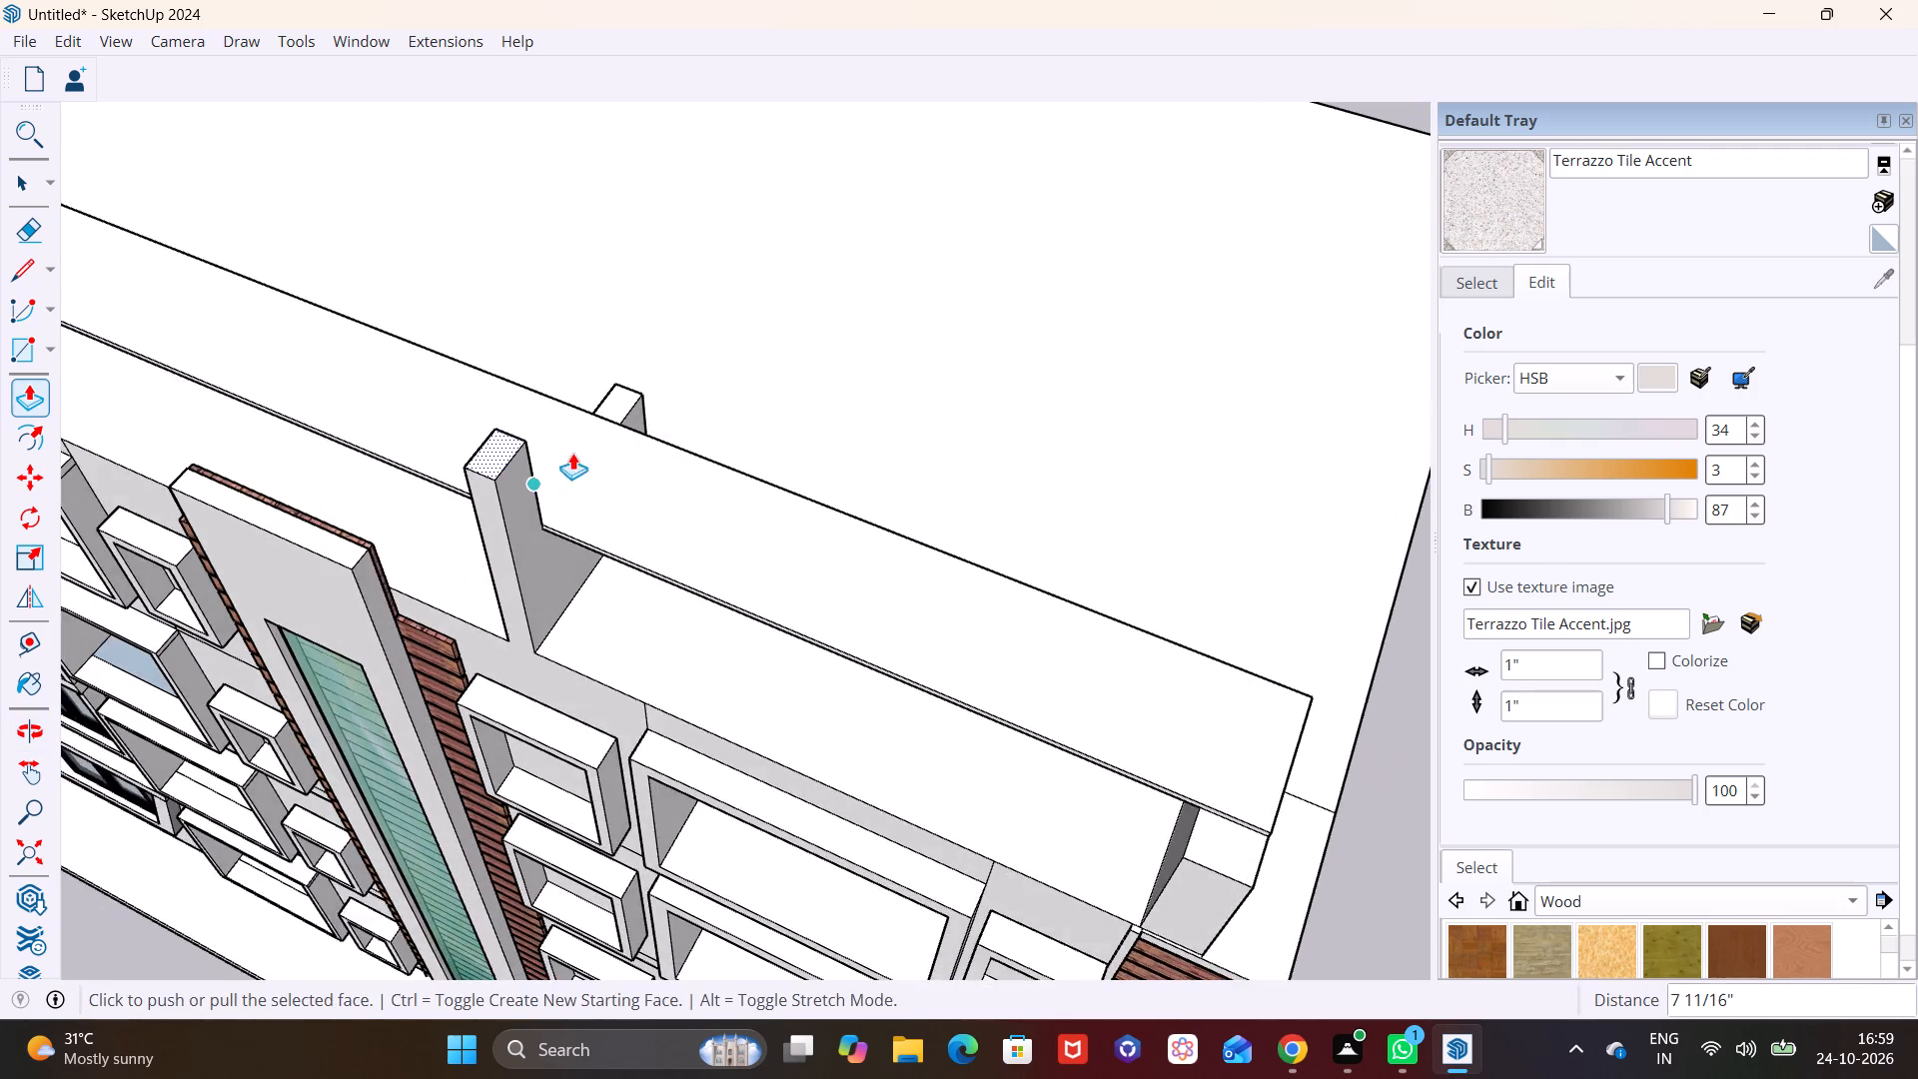
{"action": "scroll", "coordinate": [581, 443], "scroll_direction": "up", "scroll_amount": 3}
{"action": "key", "text": "space"}
{"action": "left_click", "coordinate": [636, 394]}
{"action": "left_click", "coordinate": [39, 385]}
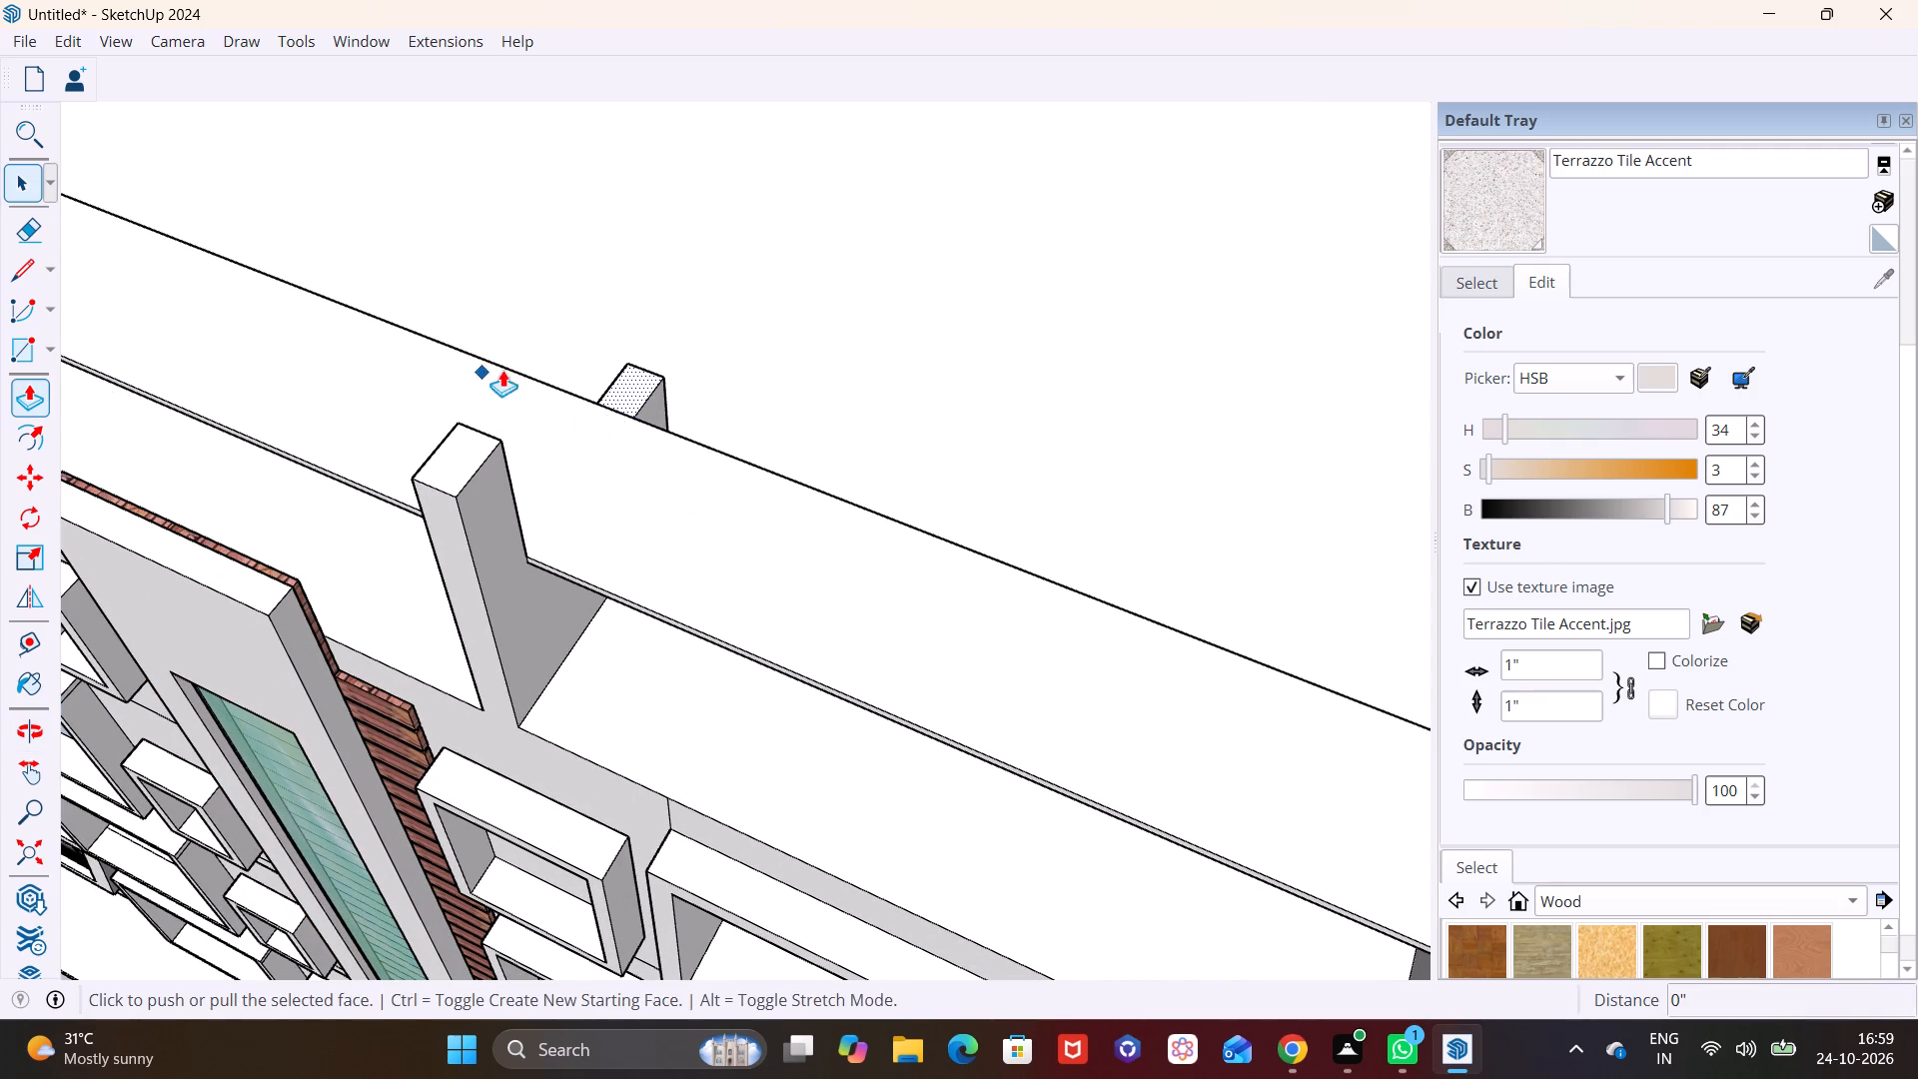
{"action": "left_click_drag", "start_coordinate": [642, 391], "coordinate": [620, 279]}
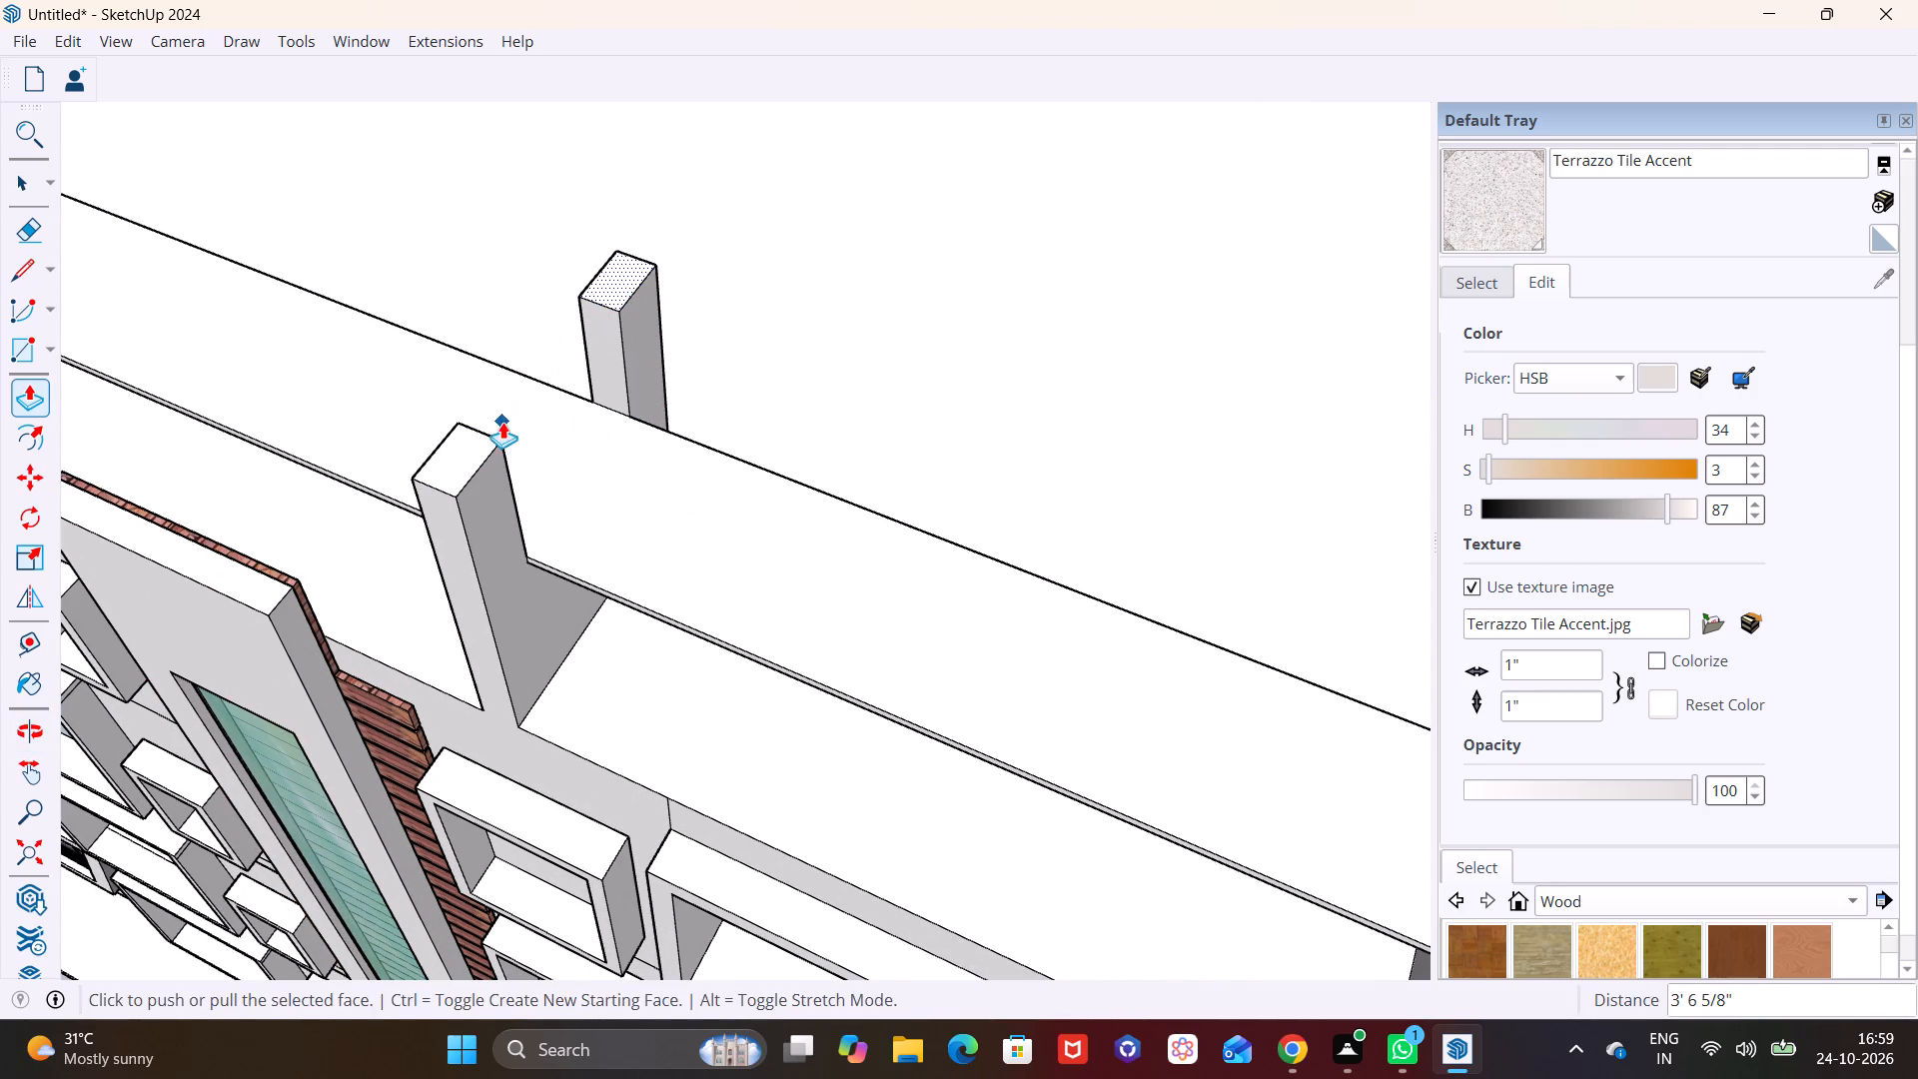
{"action": "left_click", "coordinate": [485, 439]}
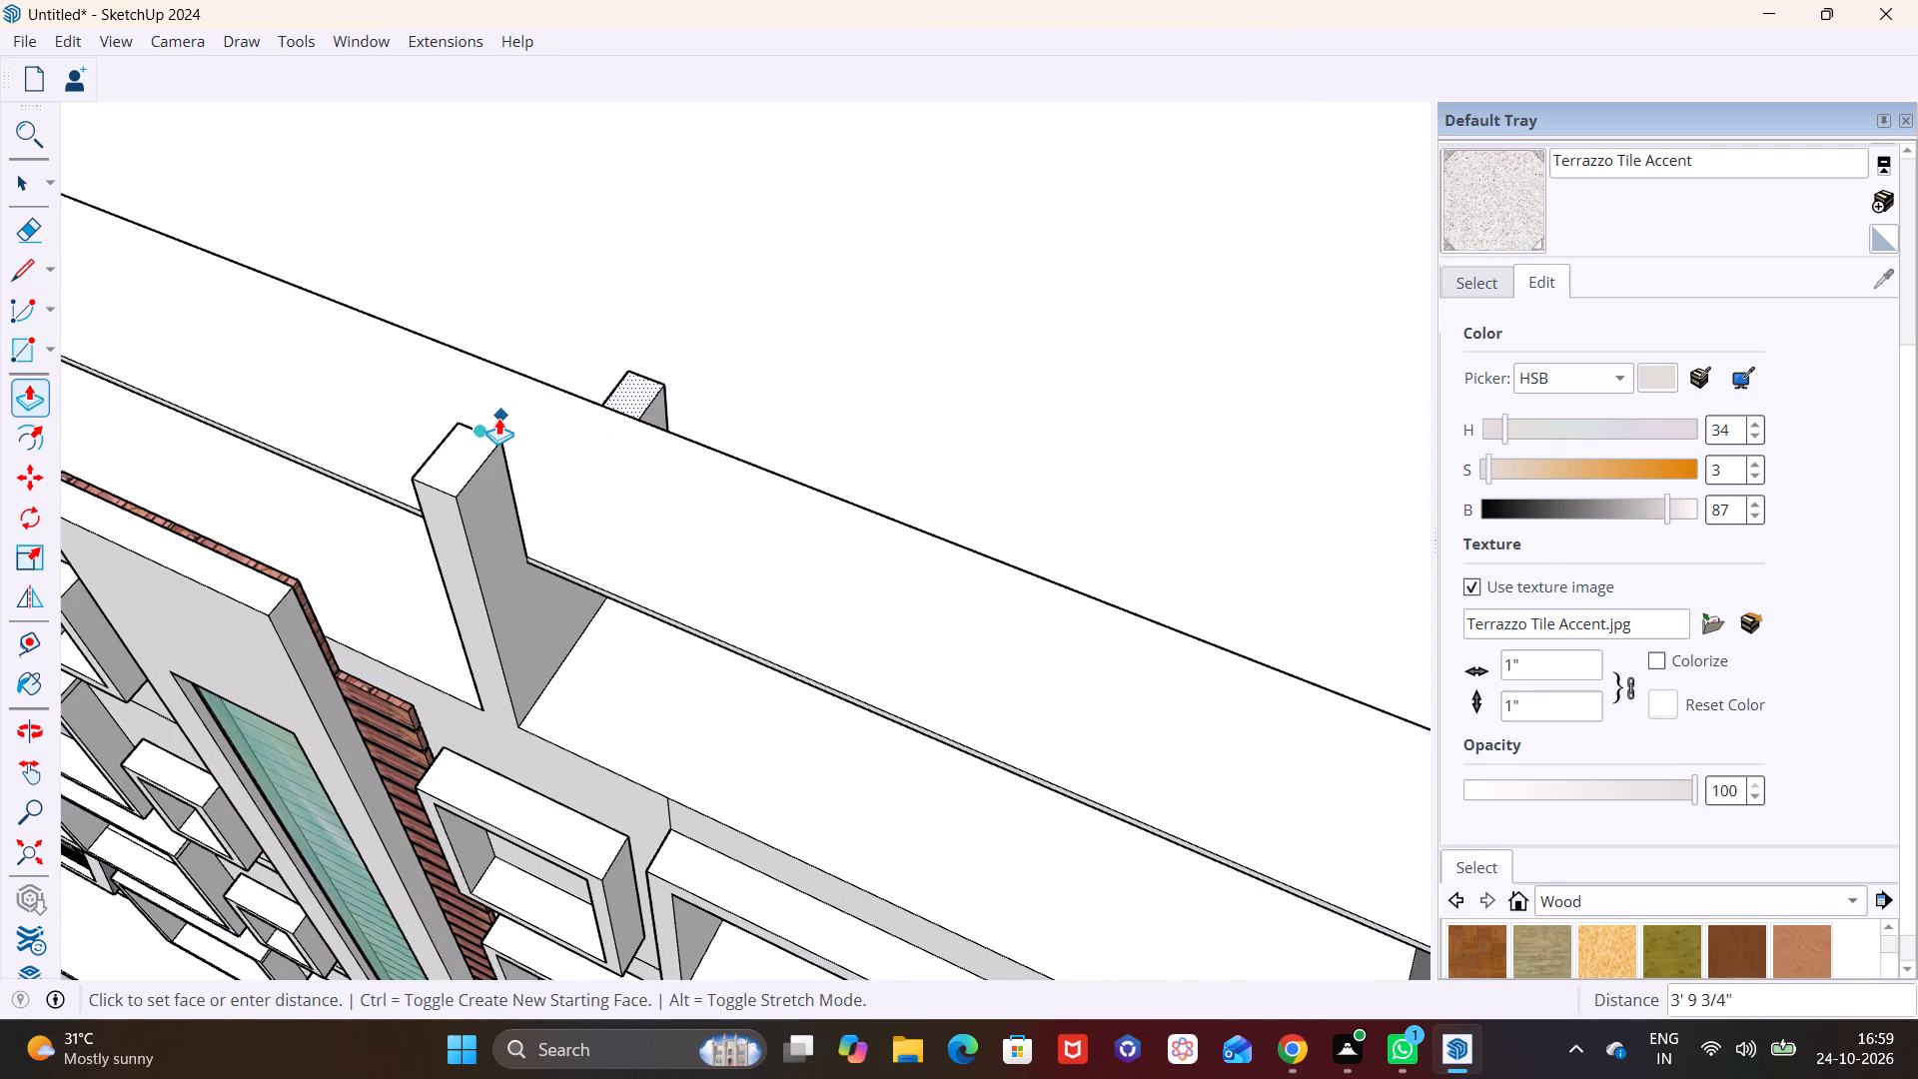
{"action": "left_click", "coordinate": [482, 427]}
{"action": "key", "text": "space"}
Push the top of the second rooftop block's rear post down partway, leaving it above the slab.
{"action": "scroll", "coordinate": [604, 390], "scroll_direction": "up", "scroll_amount": 1}
{"action": "middle_click_drag", "start_coordinate": [604, 390], "coordinate": [344, 225]}
{"action": "scroll", "coordinate": [344, 225], "scroll_direction": "up", "scroll_amount": 1}
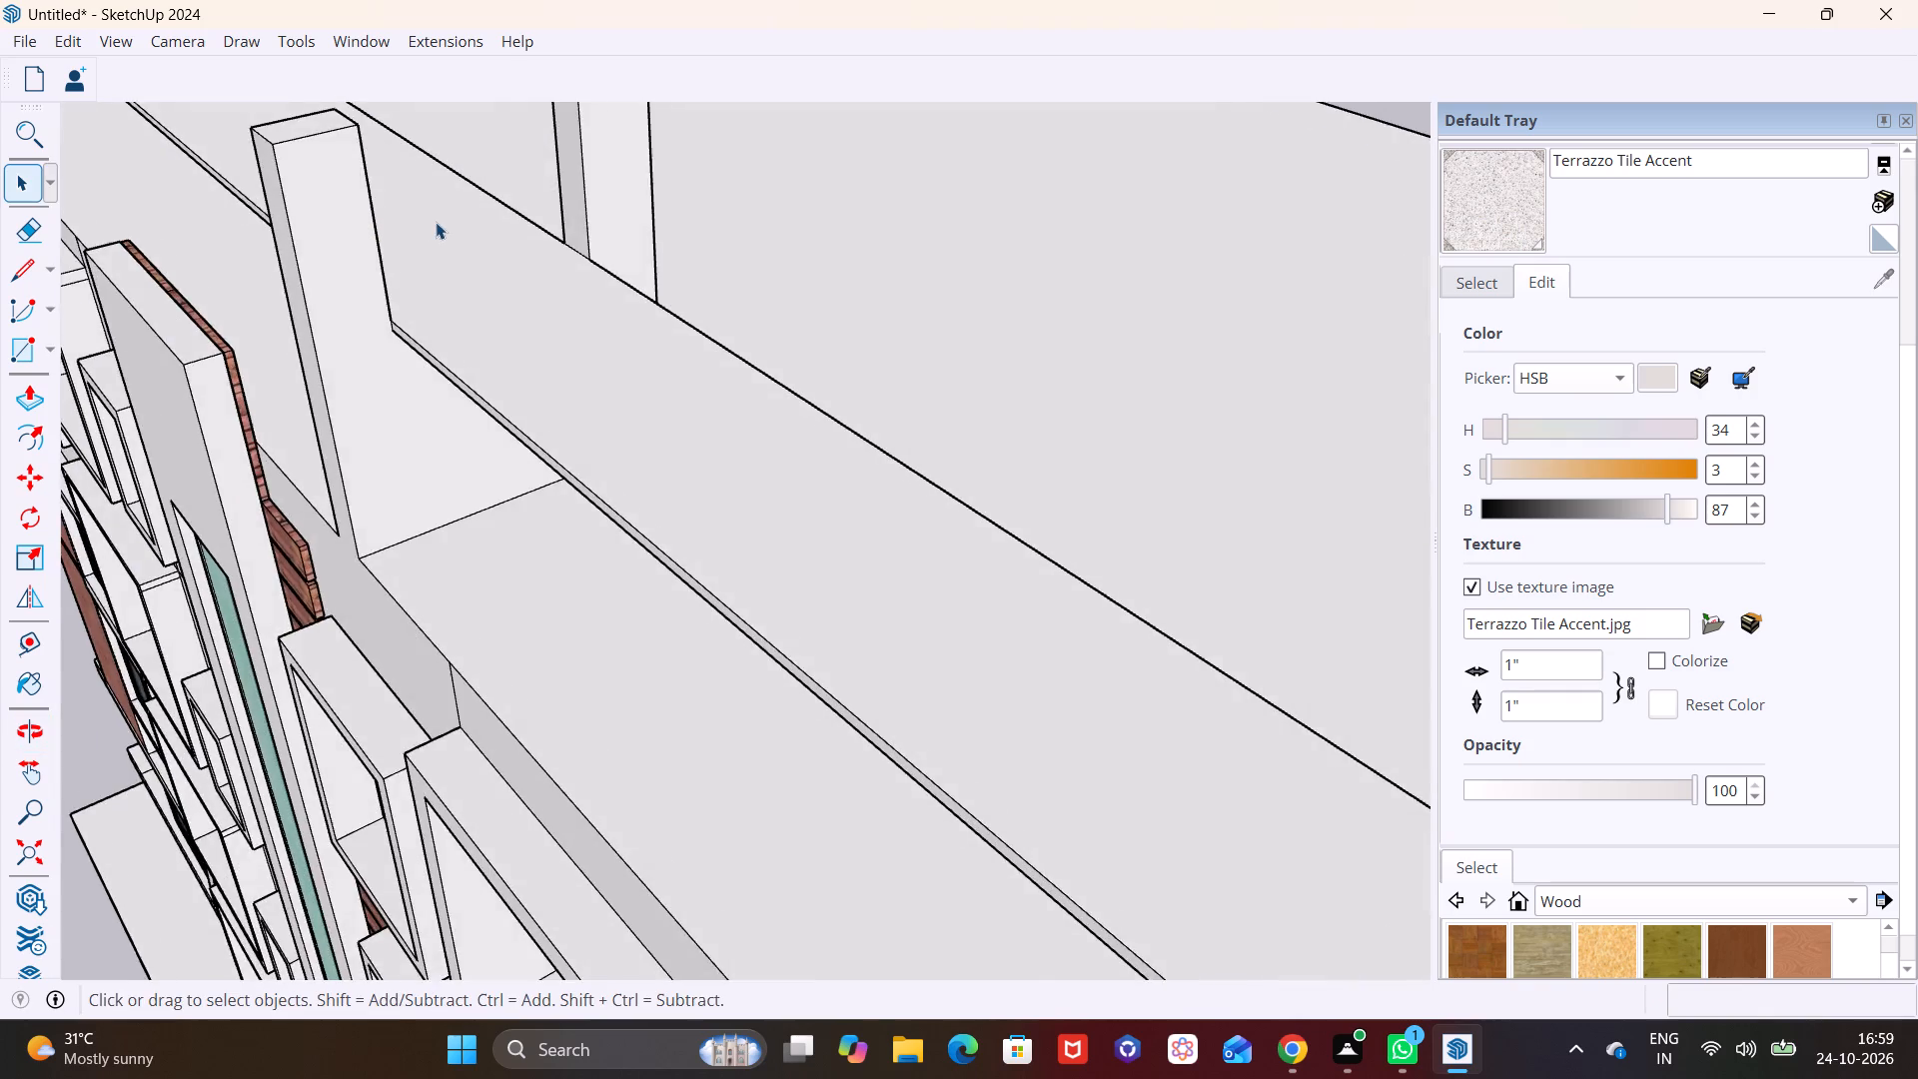
{"action": "scroll", "coordinate": [440, 229], "scroll_direction": "down", "scroll_amount": 3}
{"action": "middle_click_drag", "start_coordinate": [490, 271], "coordinate": [473, 596], "text": "shift"}
{"action": "middle_click_drag", "start_coordinate": [462, 549], "coordinate": [323, 524]}
{"action": "scroll", "coordinate": [326, 465], "scroll_direction": "down", "scroll_amount": 5}
{"action": "middle_click_drag", "start_coordinate": [325, 513], "coordinate": [814, 326]}
{"action": "scroll", "coordinate": [586, 467], "scroll_direction": "down", "scroll_amount": 4}
{"action": "middle_click_drag", "start_coordinate": [677, 514], "coordinate": [1067, 409]}
{"action": "middle_click_drag", "start_coordinate": [1064, 318], "coordinate": [1150, 667]}
{"action": "middle_click_drag", "start_coordinate": [1112, 312], "coordinate": [919, 537], "text": "shift"}
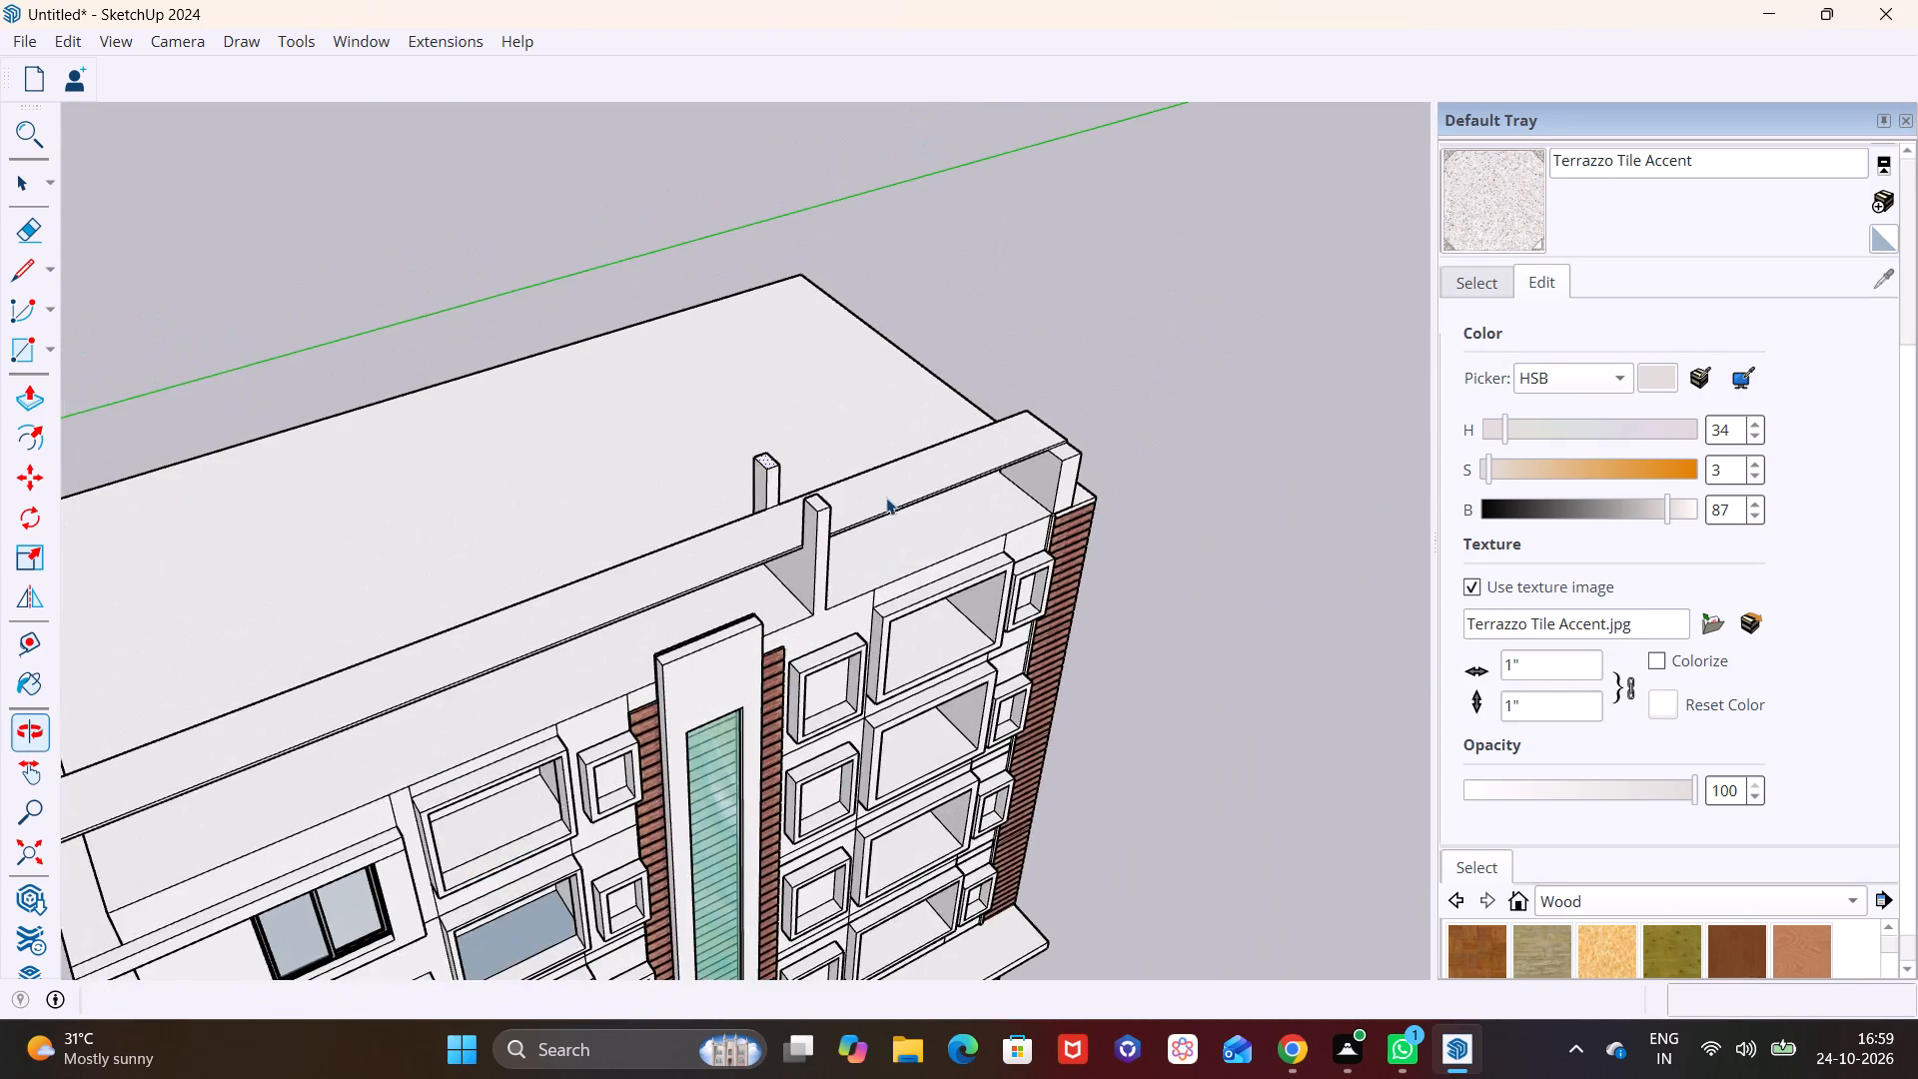
{"action": "scroll", "coordinate": [886, 498], "scroll_direction": "up", "scroll_amount": 10}
{"action": "left_click", "coordinate": [46, 389]}
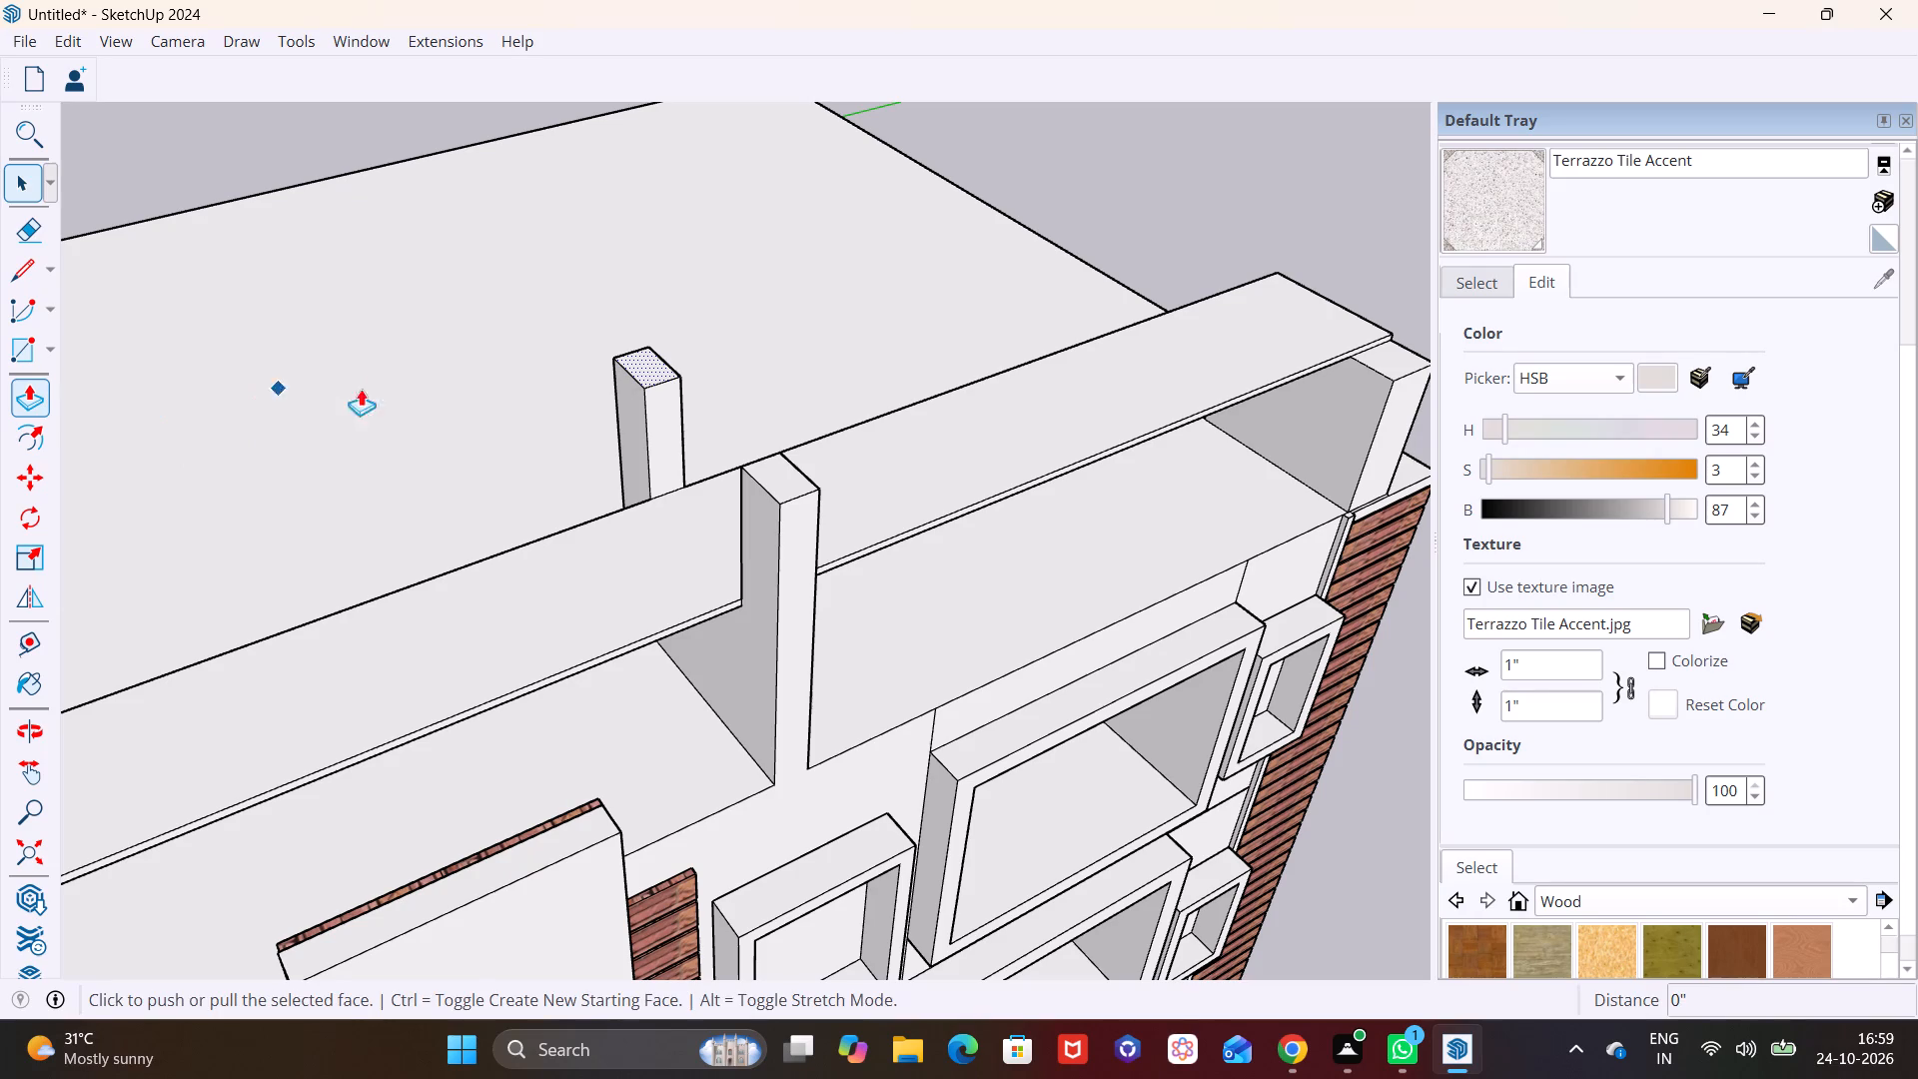
{"action": "left_click", "coordinate": [642, 364]}
{"action": "left_click", "coordinate": [643, 422]}
{"action": "key", "text": "space"}
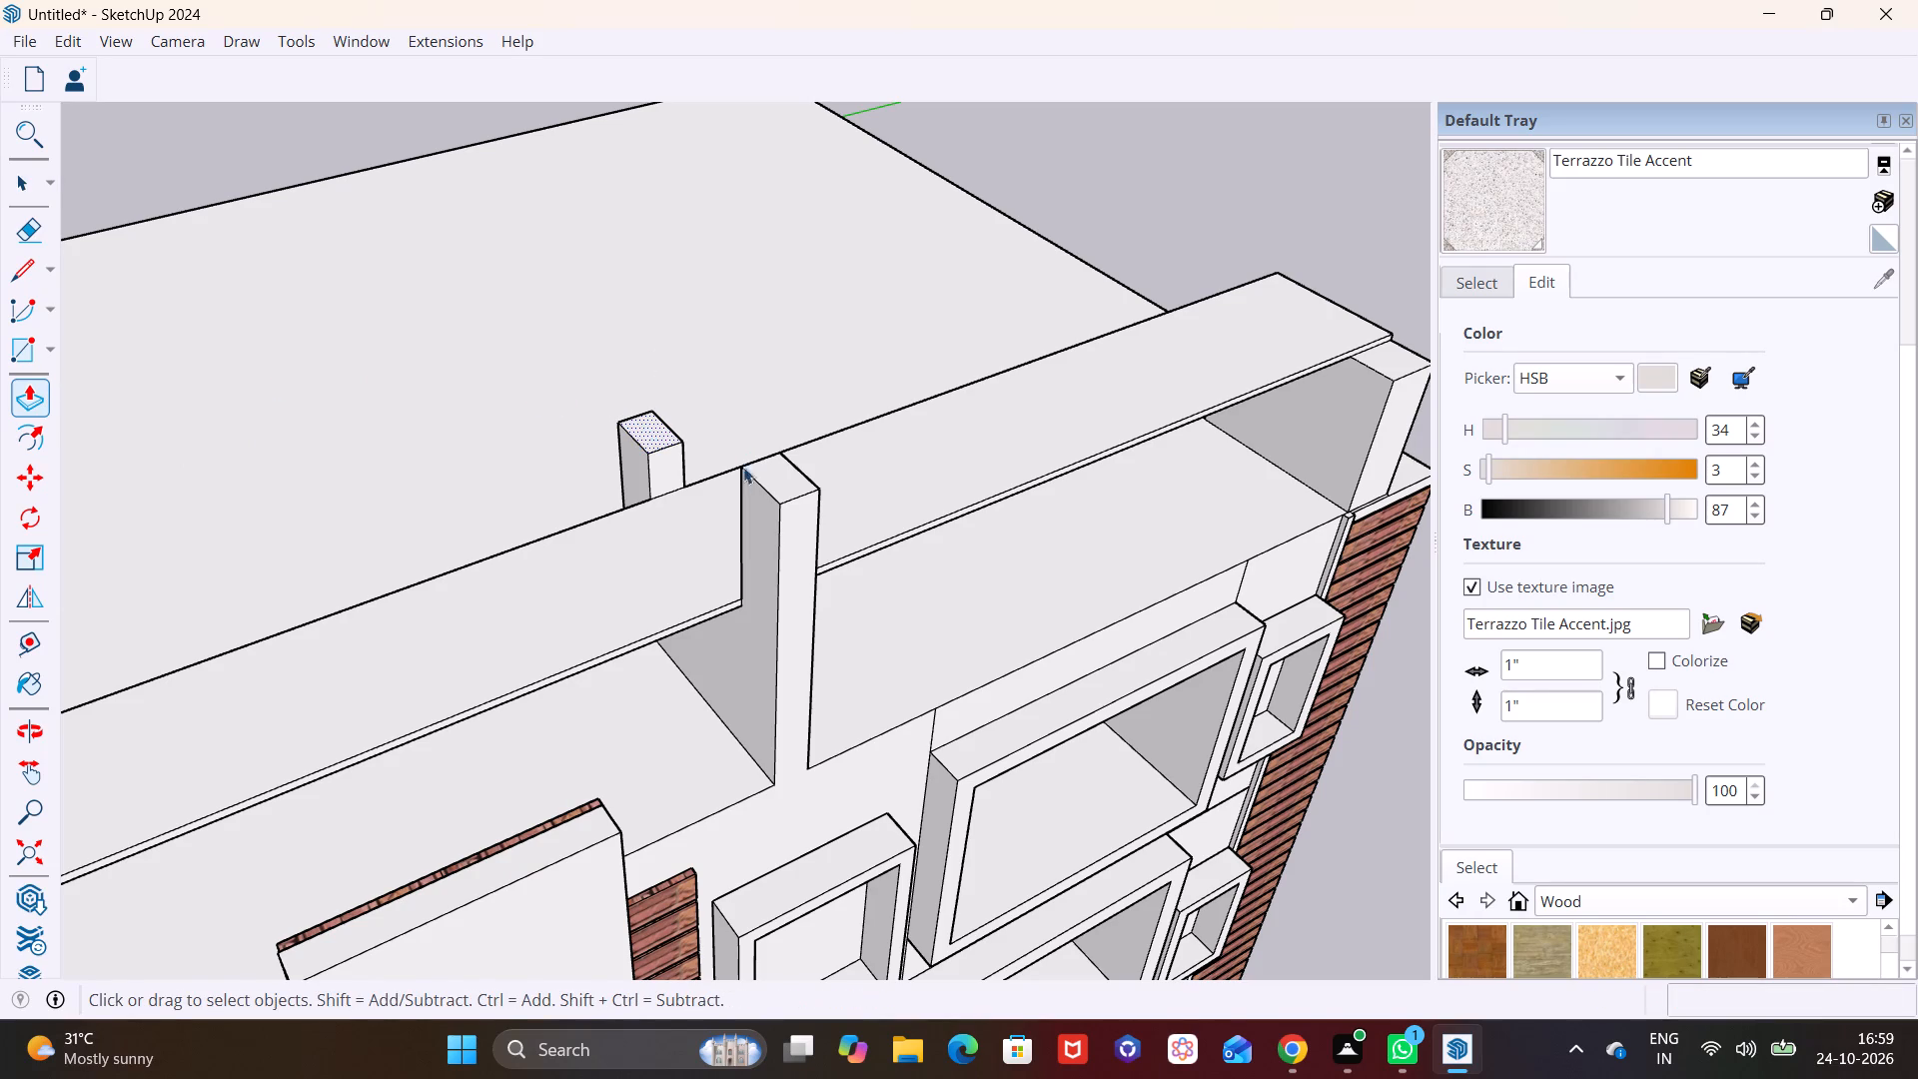
Lower the top of the second rooftop block's front post to the height of its rear post.
{"action": "left_click", "coordinate": [776, 481]}
{"action": "left_click", "coordinate": [27, 404]}
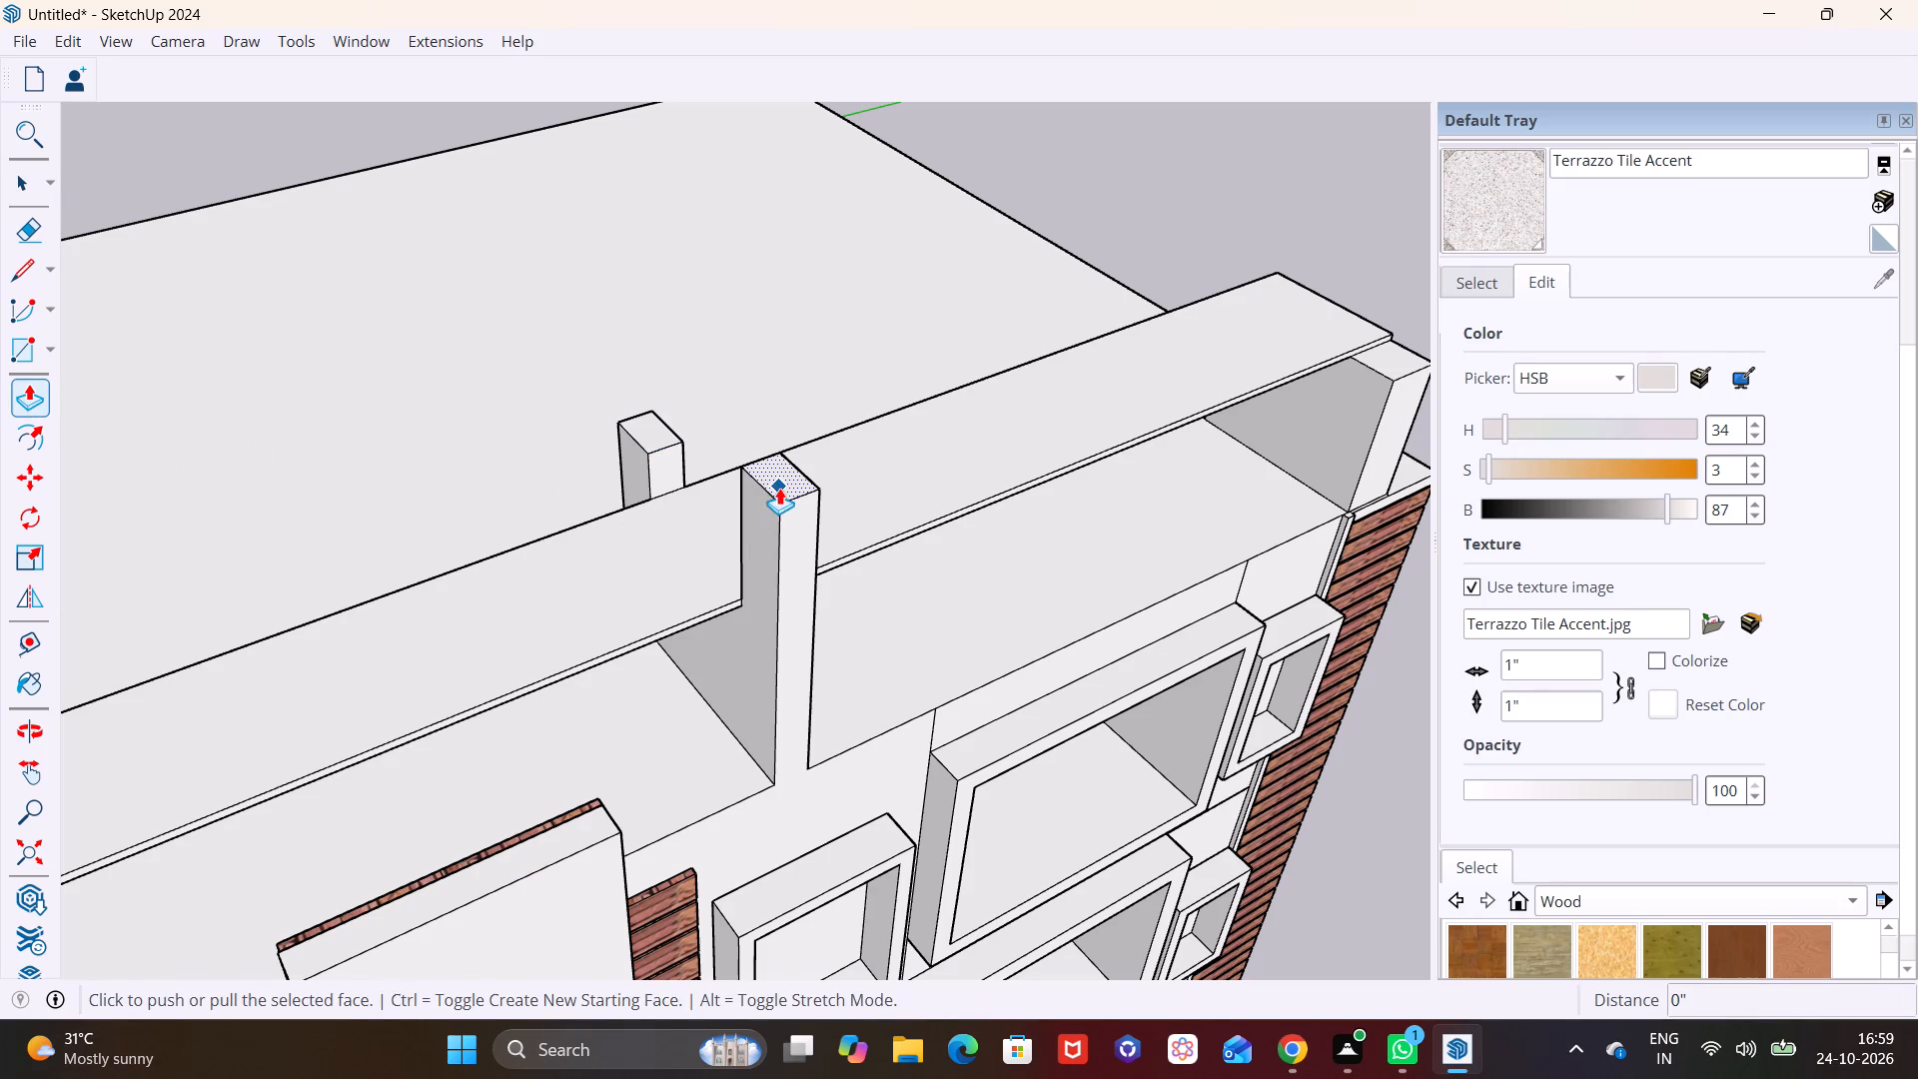
{"action": "left_click", "coordinate": [779, 488]}
{"action": "left_click", "coordinate": [654, 450]}
Draw a vertical rectangle across the slab, bridging the gap between the second rooftop block's front and rear posts.
{"action": "middle_click_drag", "start_coordinate": [759, 570], "coordinate": [783, 548]}
{"action": "scroll", "coordinate": [759, 570], "scroll_direction": "up", "scroll_amount": 1}
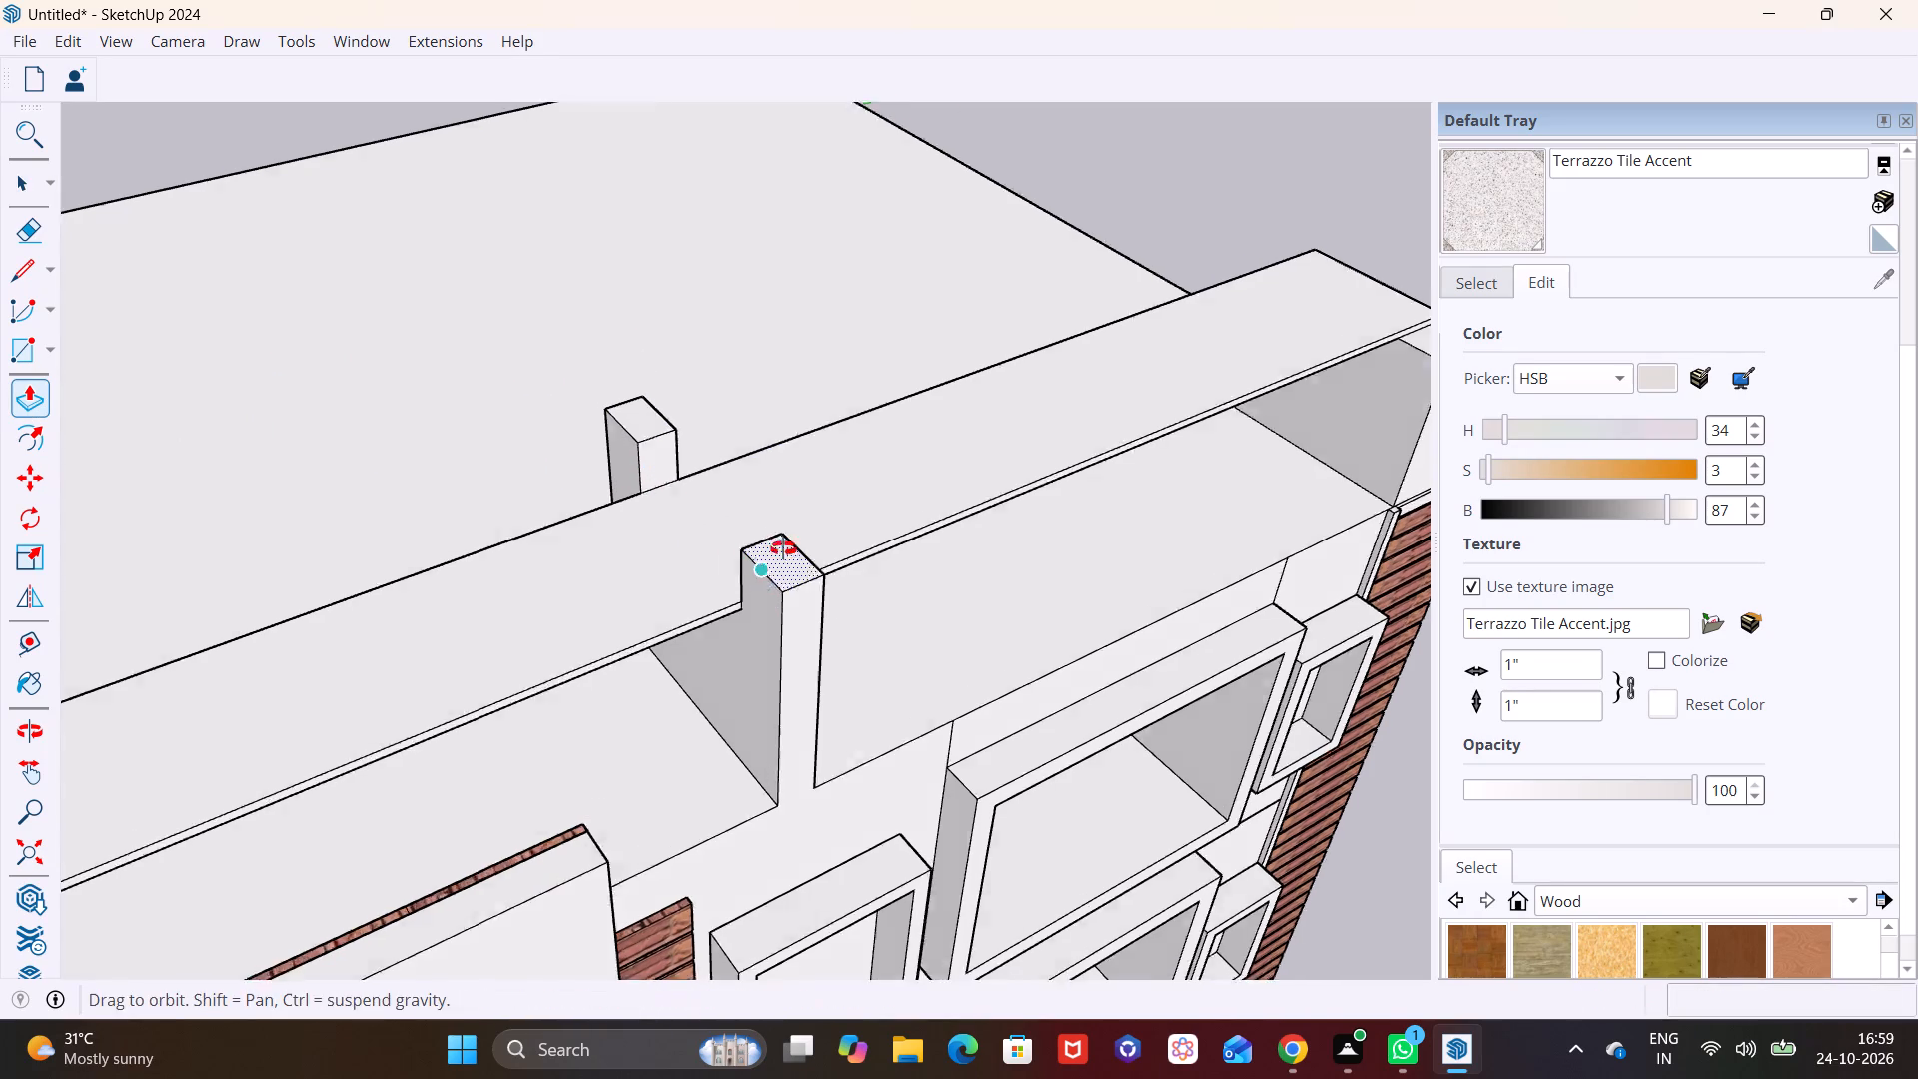
{"action": "middle_click_drag", "start_coordinate": [783, 548], "coordinate": [841, 453]}
{"action": "left_click", "coordinate": [50, 357]}
{"action": "left_click", "coordinate": [50, 378]}
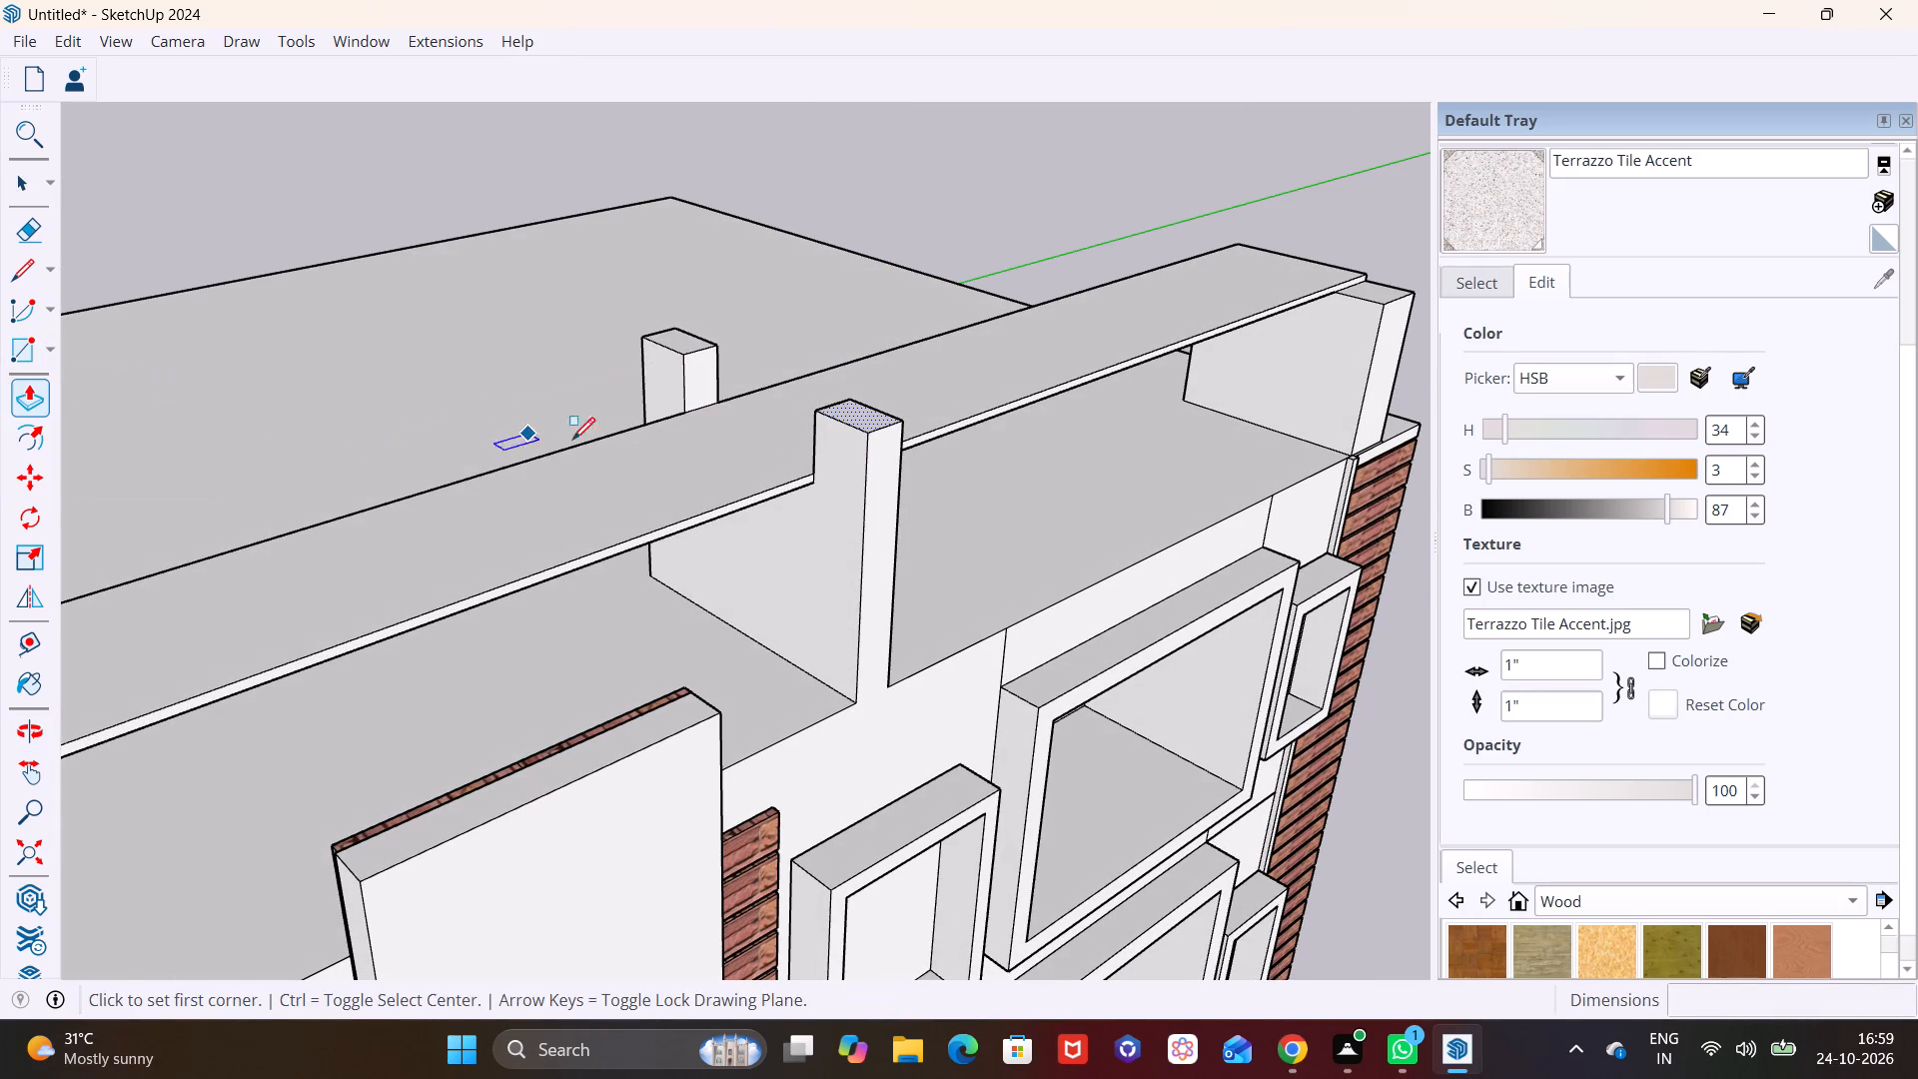
{"action": "middle_click_drag", "start_coordinate": [711, 466], "coordinate": [504, 680]}
{"action": "left_click", "coordinate": [580, 497]}
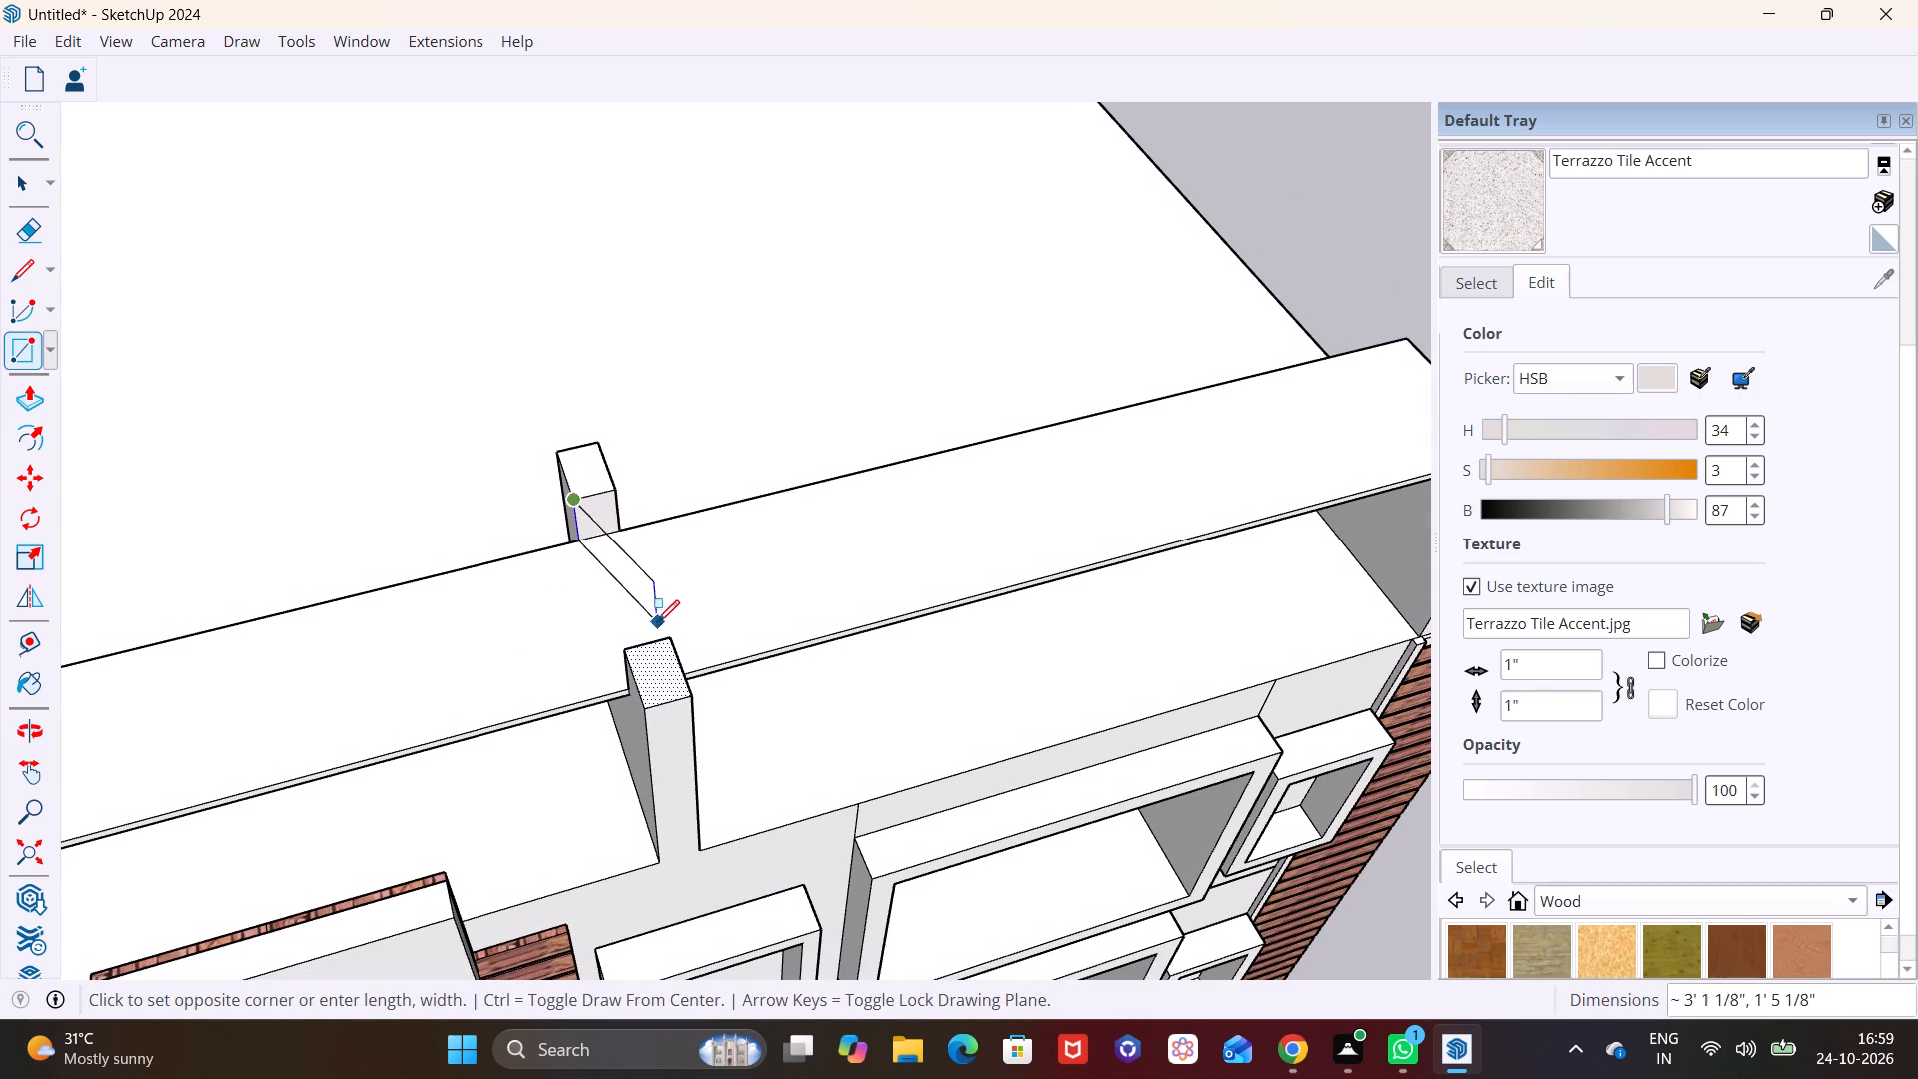
{"action": "left_click", "coordinate": [669, 637]}
Delete the two vertical seam edges on the second rooftop block's side, where the bridging face meets the posts.
{"action": "middle_click_drag", "start_coordinate": [617, 626], "coordinate": [836, 439]}
{"action": "scroll", "coordinate": [832, 462], "scroll_direction": "down", "scroll_amount": 3}
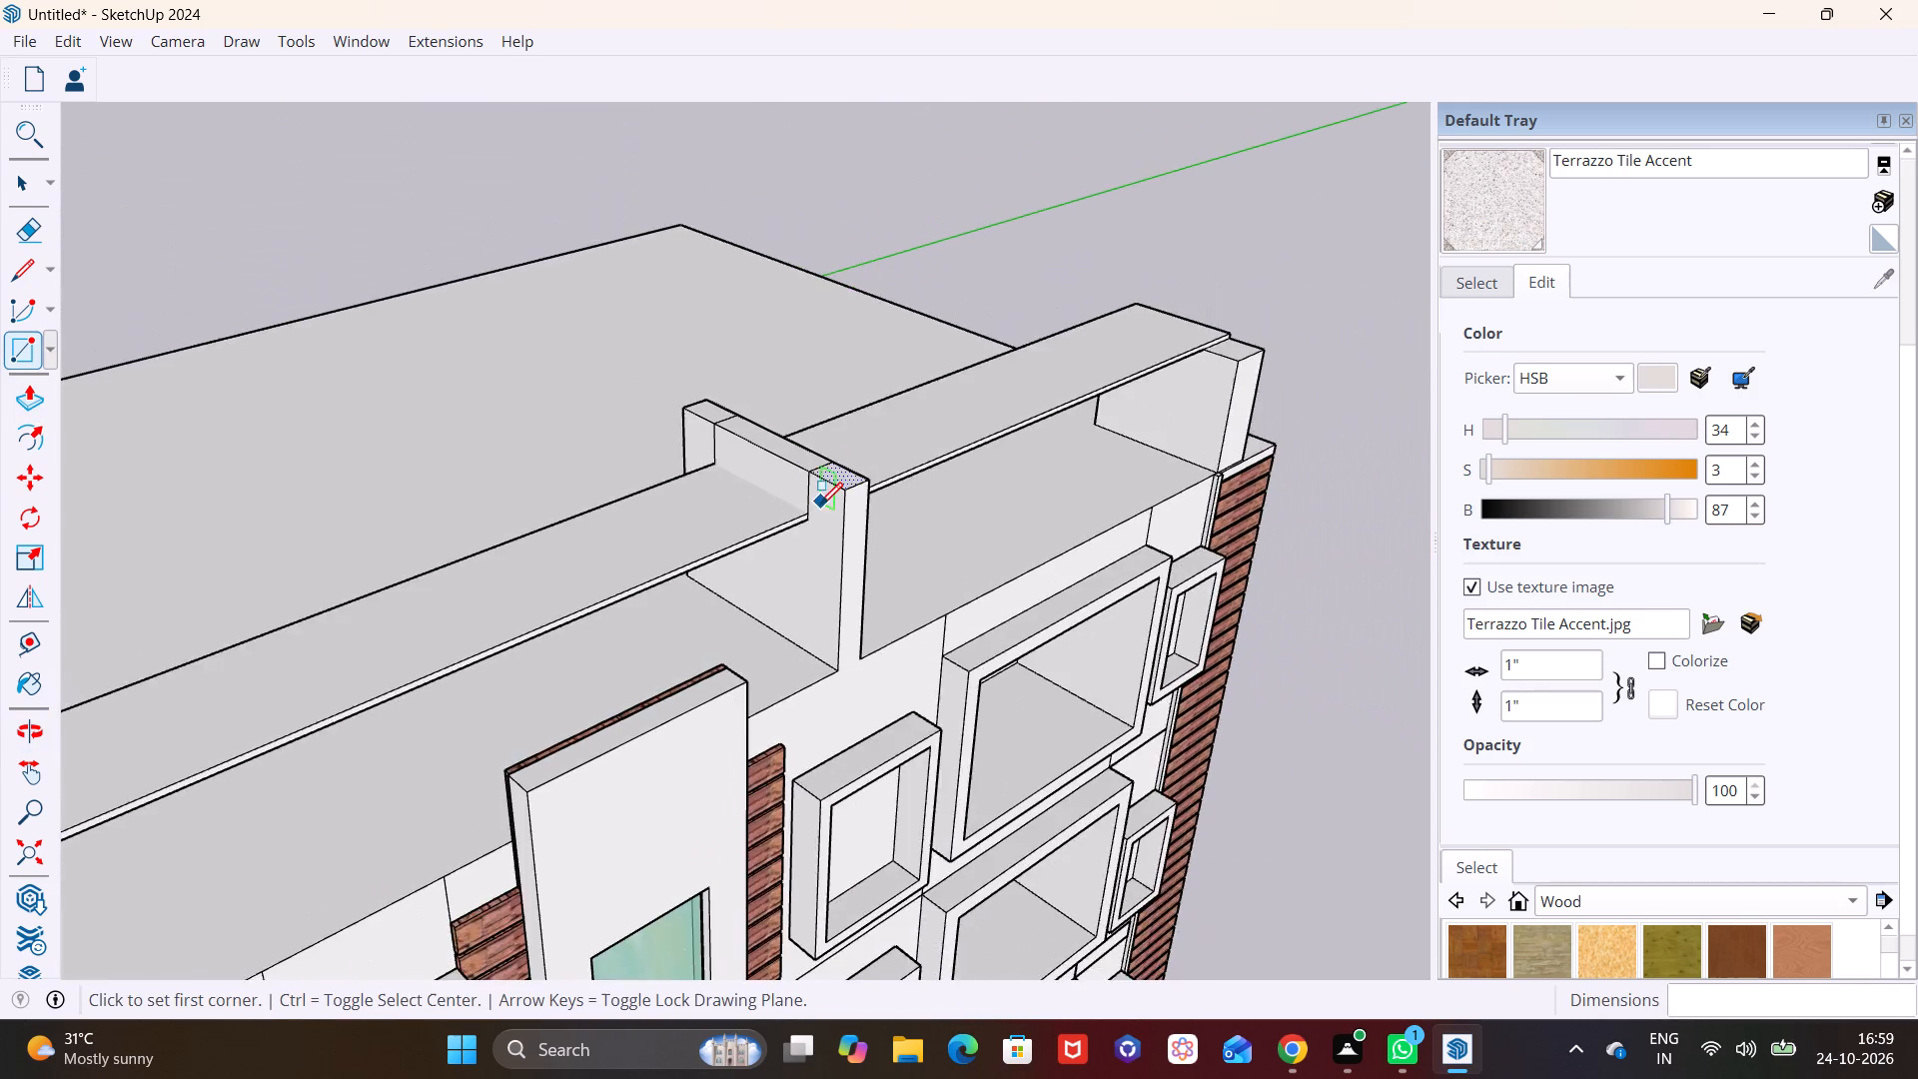
{"action": "scroll", "coordinate": [820, 505], "scroll_direction": "down", "scroll_amount": 8}
{"action": "middle_click_drag", "start_coordinate": [698, 506], "coordinate": [607, 276]}
{"action": "key", "text": "space"}
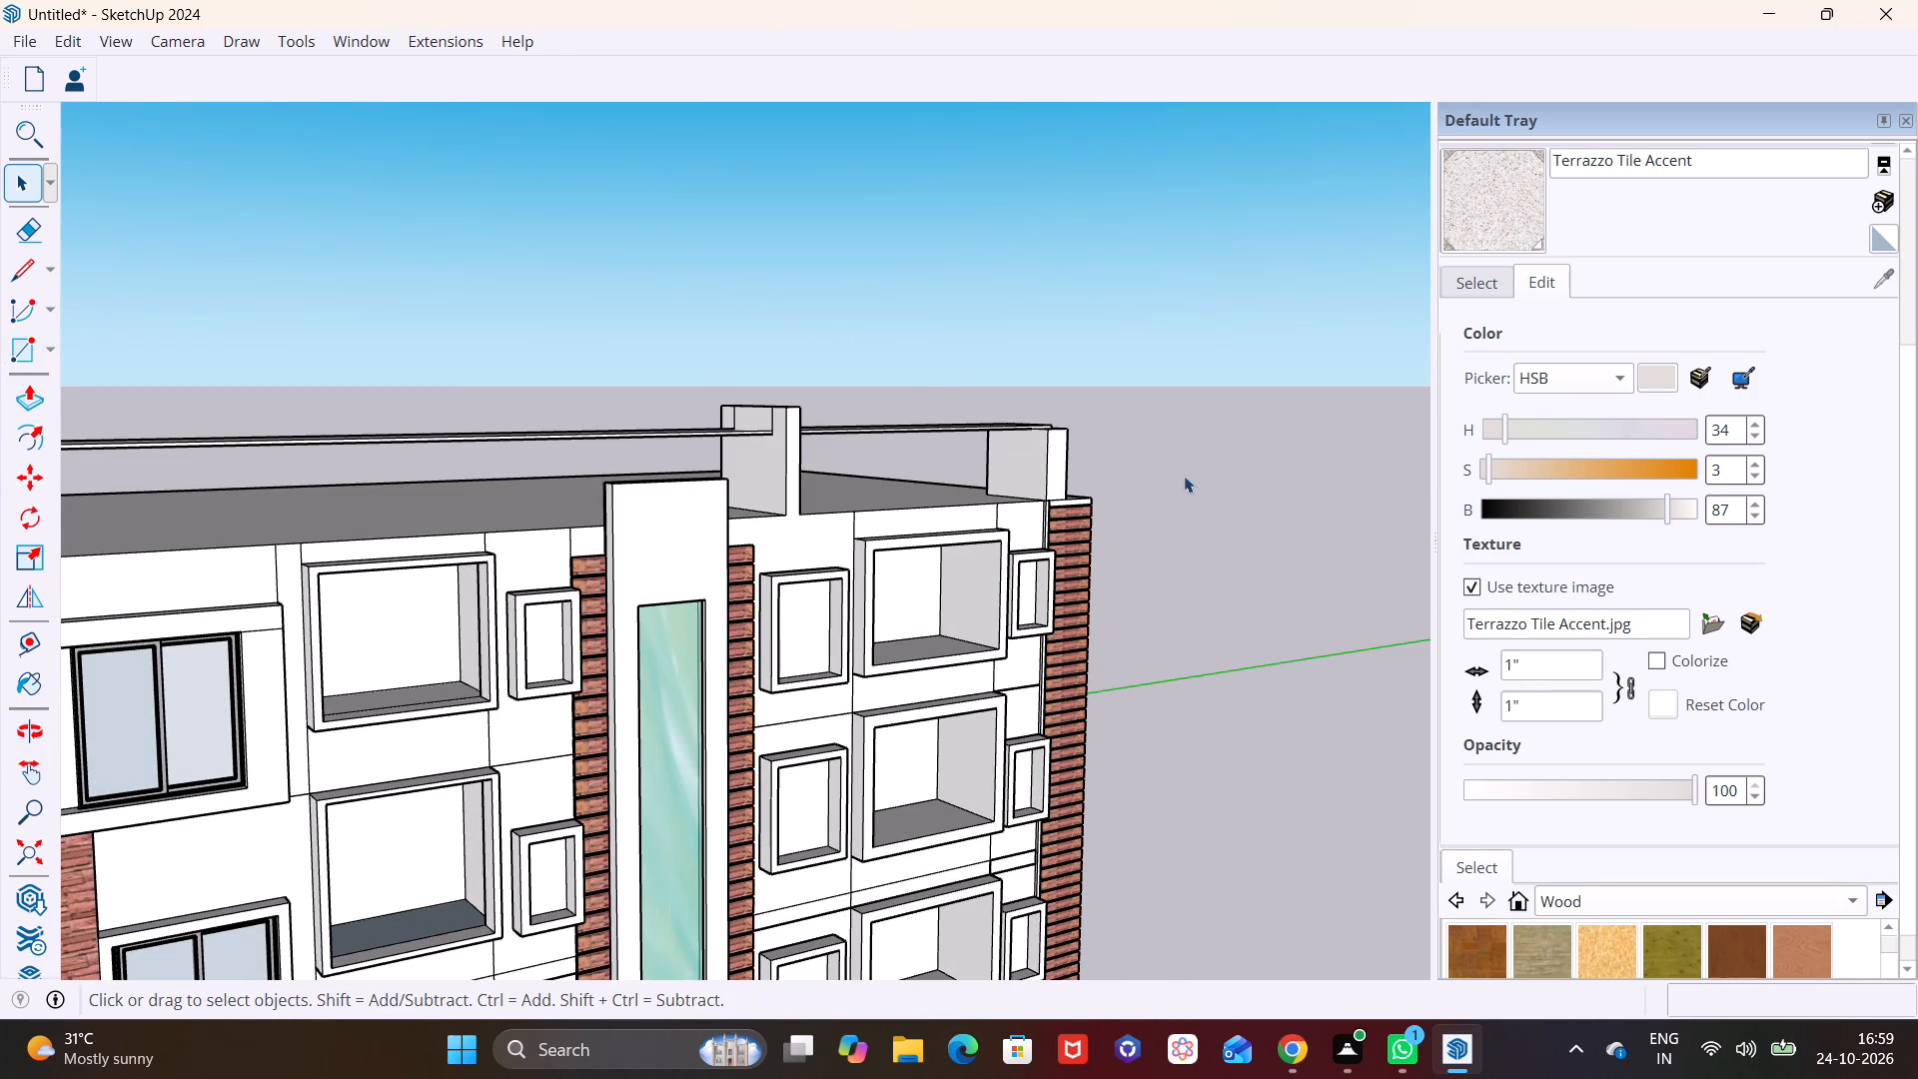
{"action": "left_click", "coordinate": [1204, 488]}
{"action": "scroll", "coordinate": [773, 360], "scroll_direction": "up", "scroll_amount": 15}
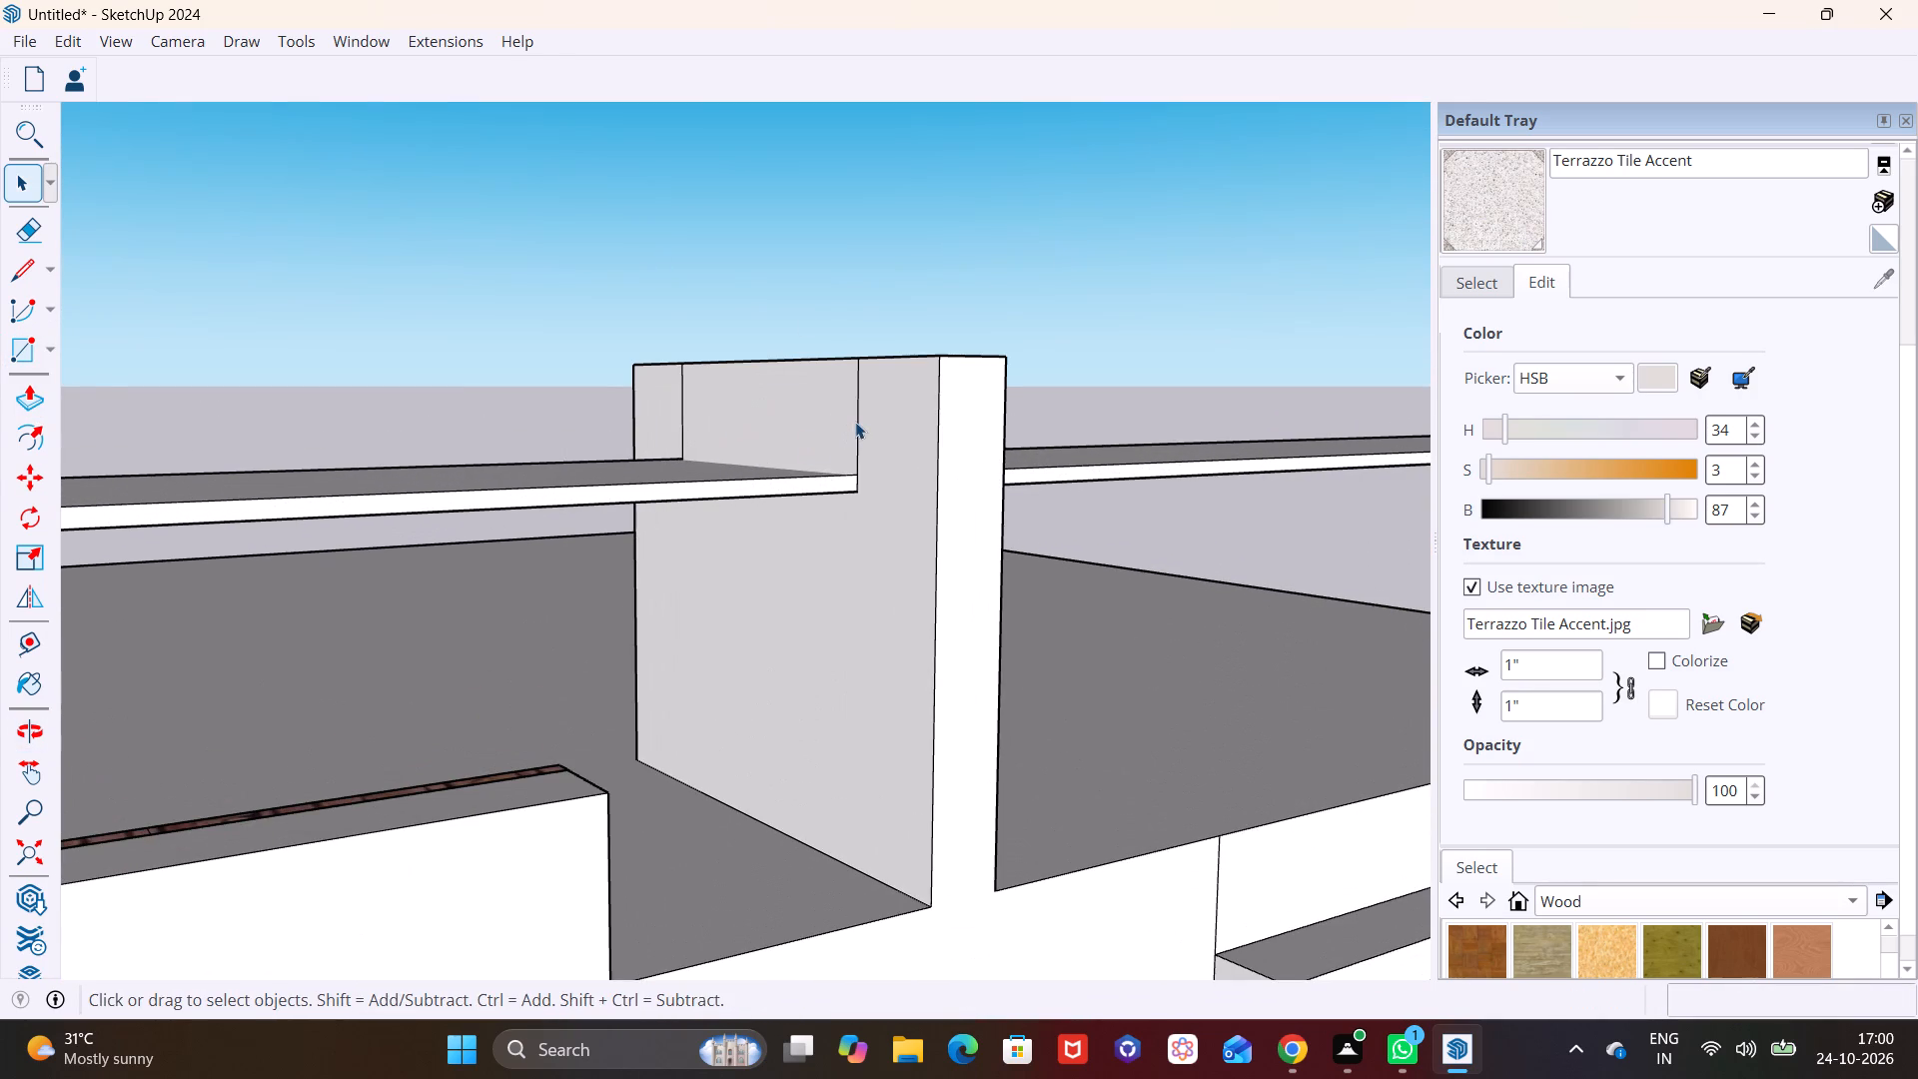
{"action": "left_click", "coordinate": [855, 422]}
{"action": "key", "text": "Delete"}
{"action": "left_click", "coordinate": [681, 397]}
{"action": "key", "text": "Delete"}
Push/Pull the front edge face of the slab section between the two rooftop blocks outward by about 1' 3".
{"action": "scroll", "coordinate": [726, 457], "scroll_direction": "down", "scroll_amount": 15}
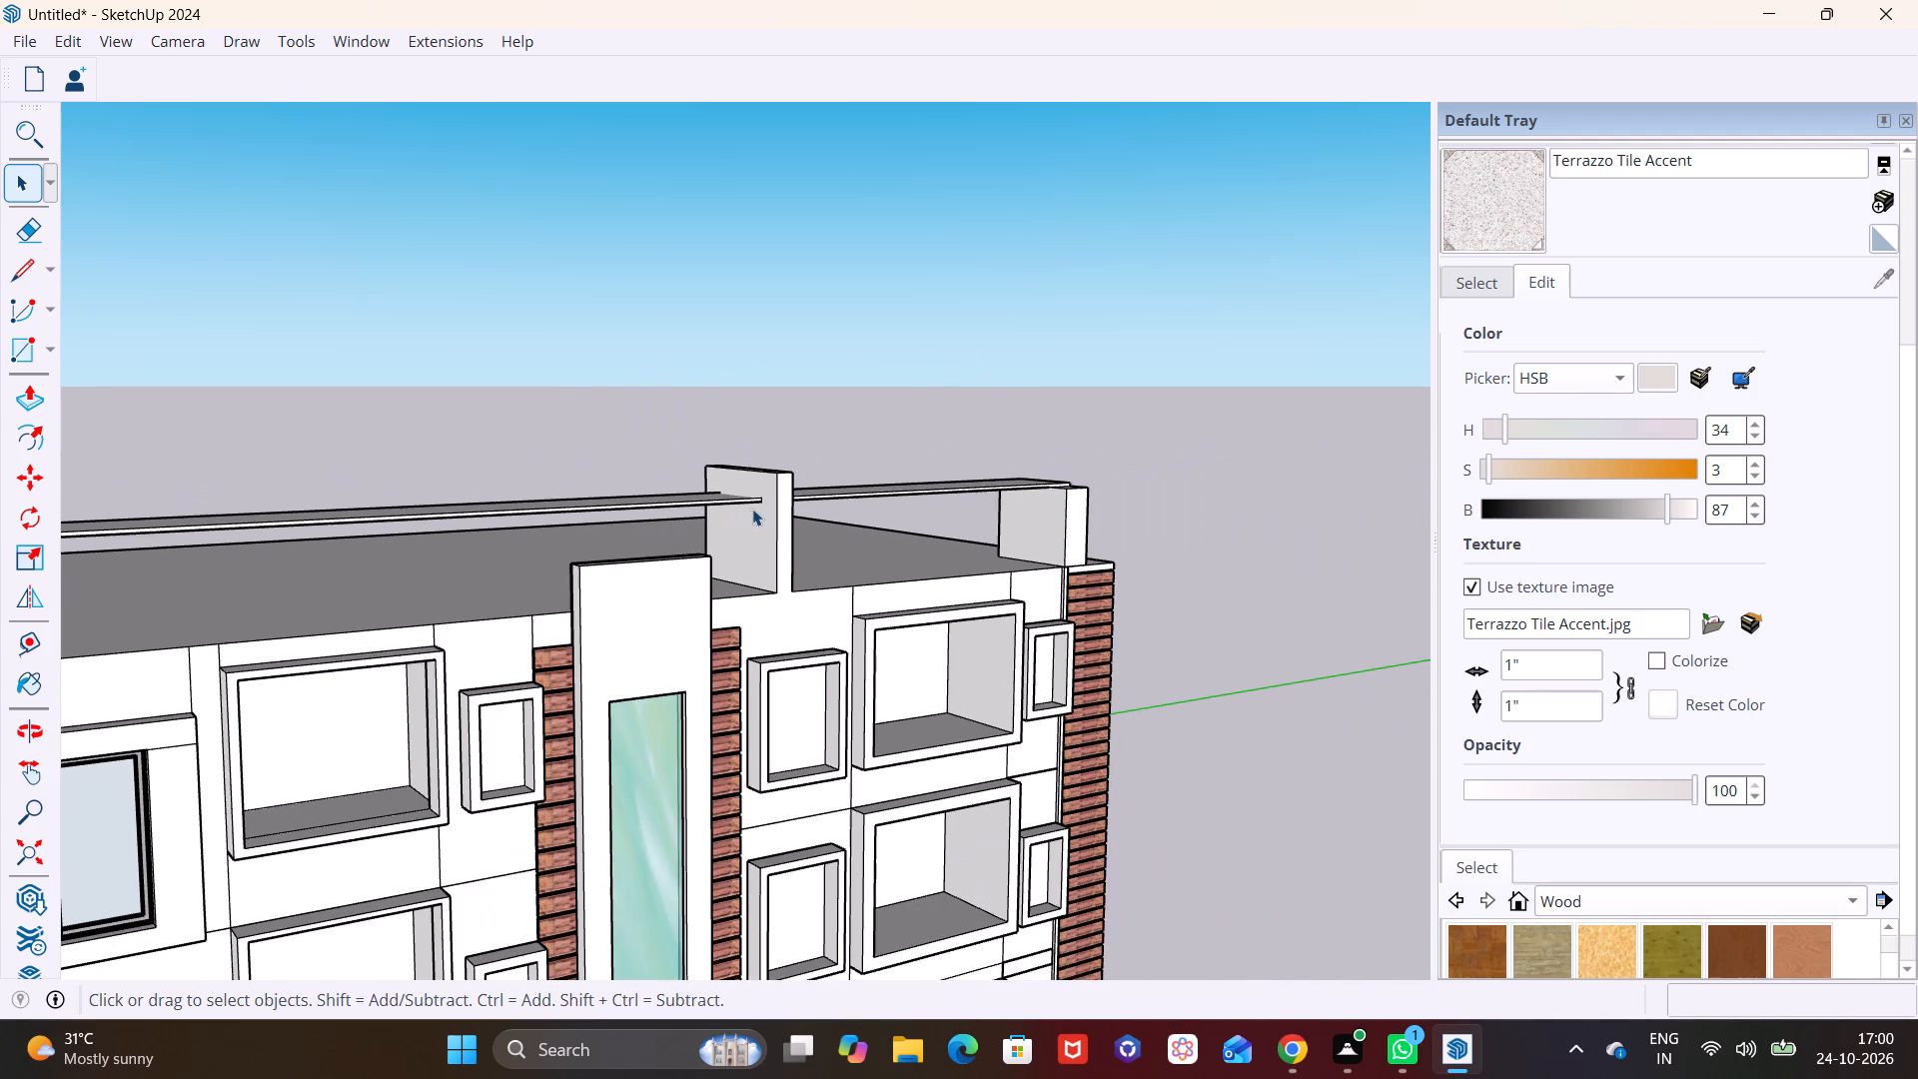
{"action": "middle_click_drag", "start_coordinate": [907, 479], "coordinate": [793, 662]}
{"action": "scroll", "coordinate": [1072, 473], "scroll_direction": "up", "scroll_amount": 1}
{"action": "middle_click_drag", "start_coordinate": [1058, 482], "coordinate": [784, 461], "text": "shift"}
{"action": "scroll", "coordinate": [757, 447], "scroll_direction": "up", "scroll_amount": 1}
{"action": "middle_click_drag", "start_coordinate": [731, 493], "coordinate": [687, 594]}
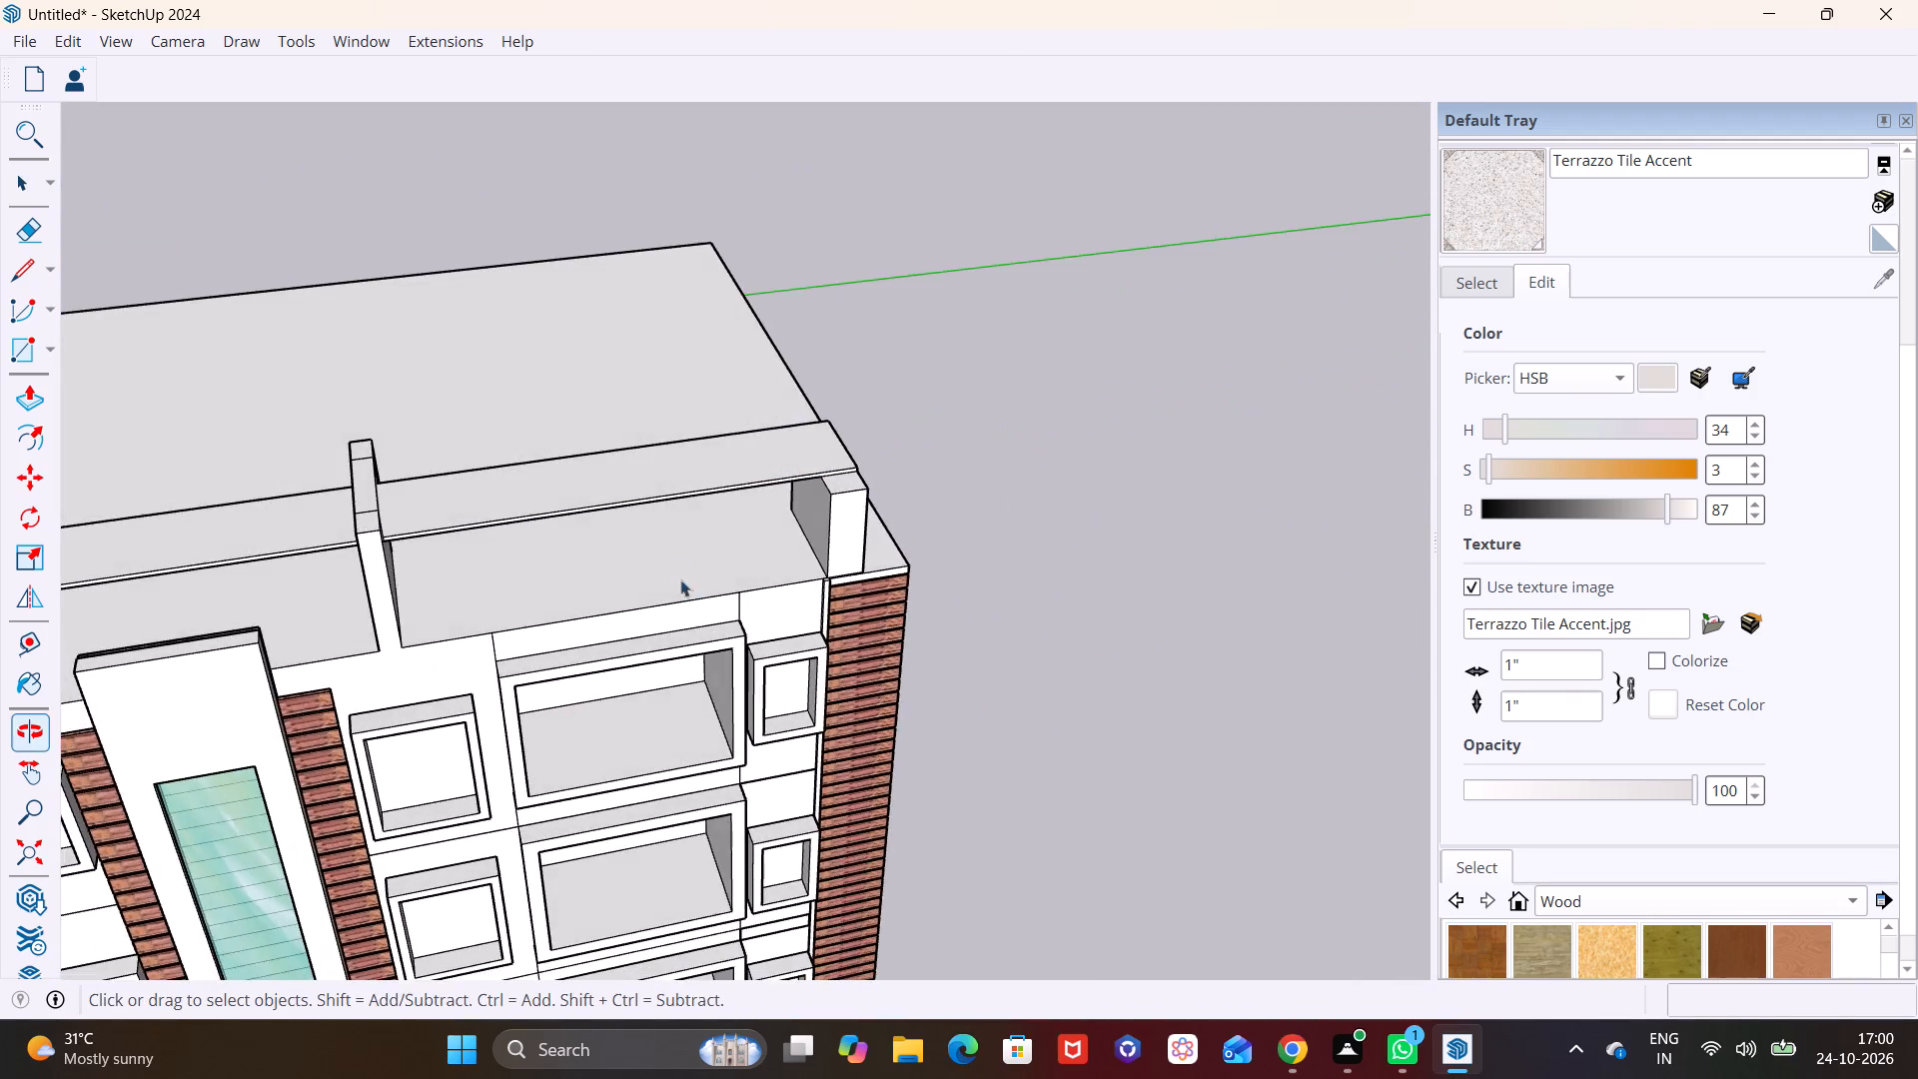
{"action": "scroll", "coordinate": [638, 539], "scroll_direction": "up", "scroll_amount": 7}
{"action": "middle_click_drag", "start_coordinate": [610, 514], "coordinate": [647, 322]}
{"action": "left_click", "coordinate": [669, 367]}
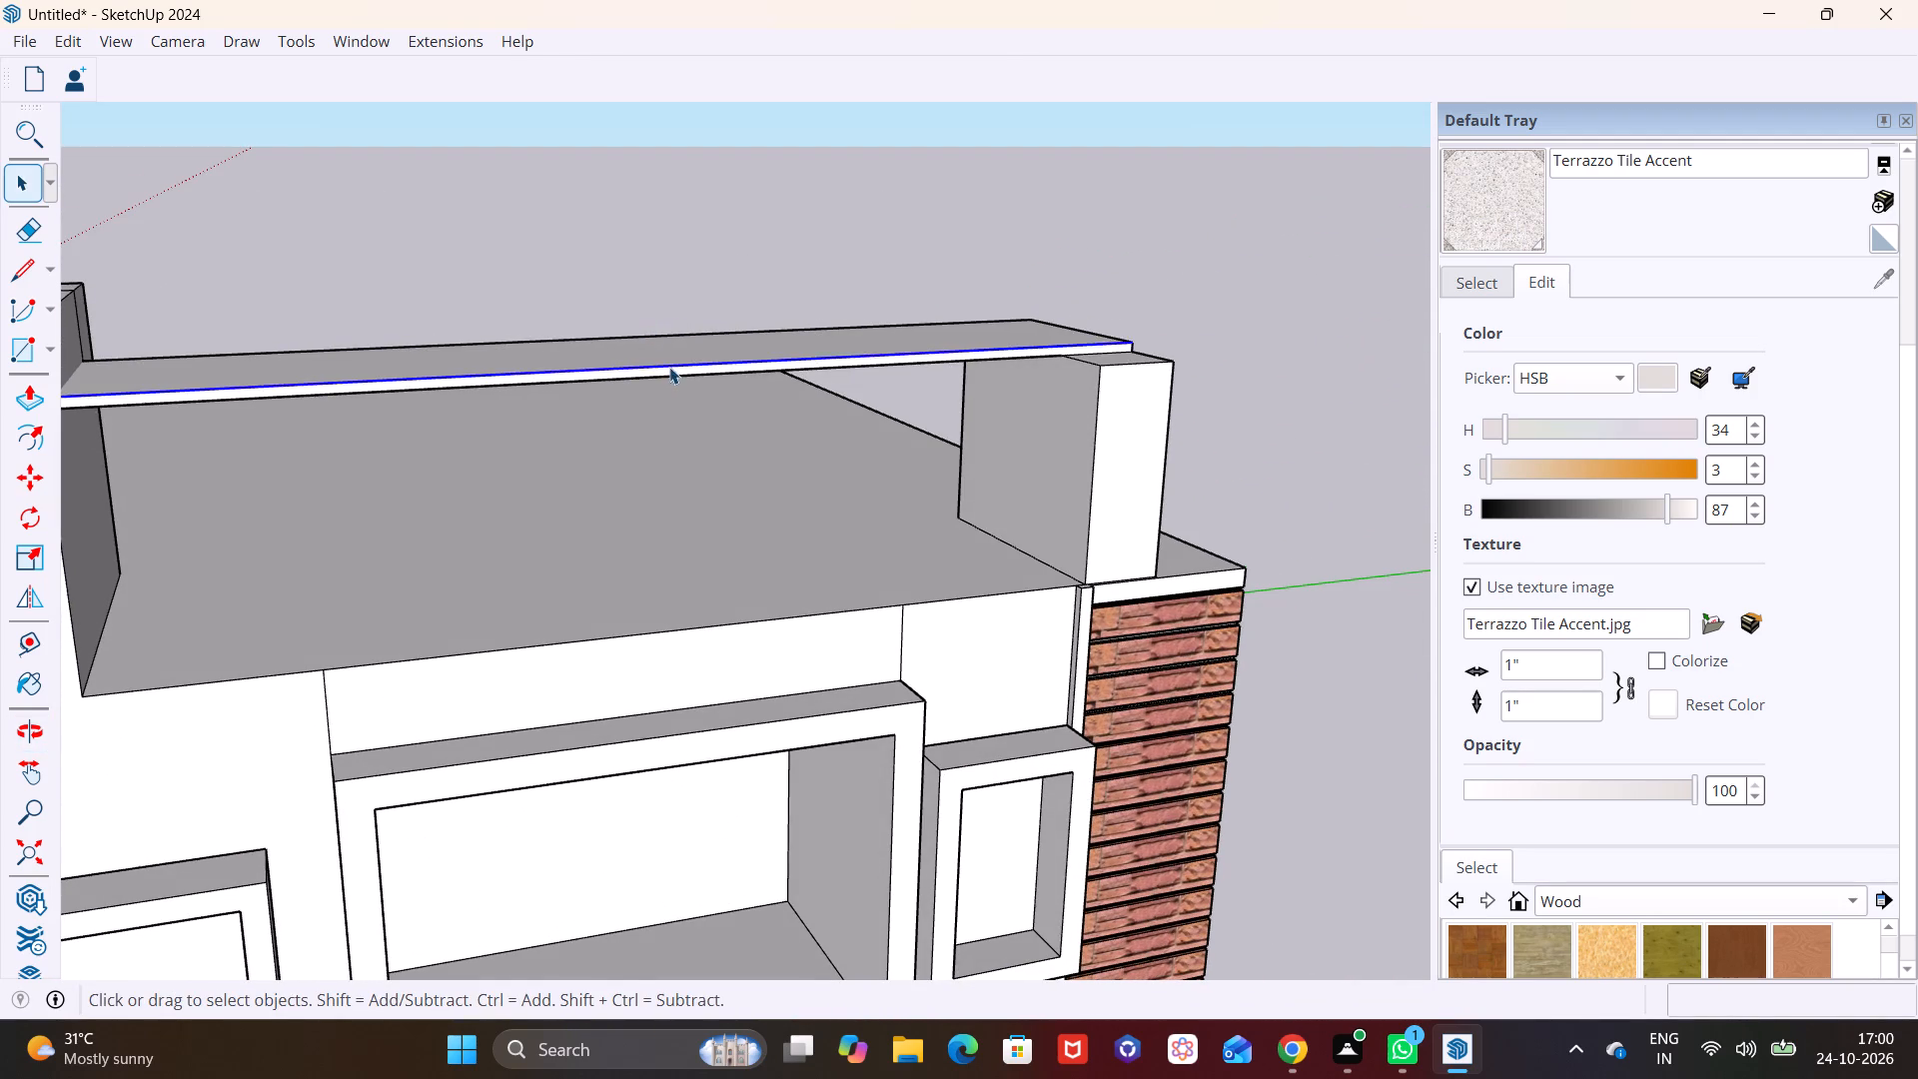
{"action": "scroll", "coordinate": [672, 367], "scroll_direction": "up", "scroll_amount": 7}
{"action": "left_click", "coordinate": [678, 370]}
{"action": "middle_click_drag", "start_coordinate": [750, 379], "coordinate": [422, 459], "text": "shift"}
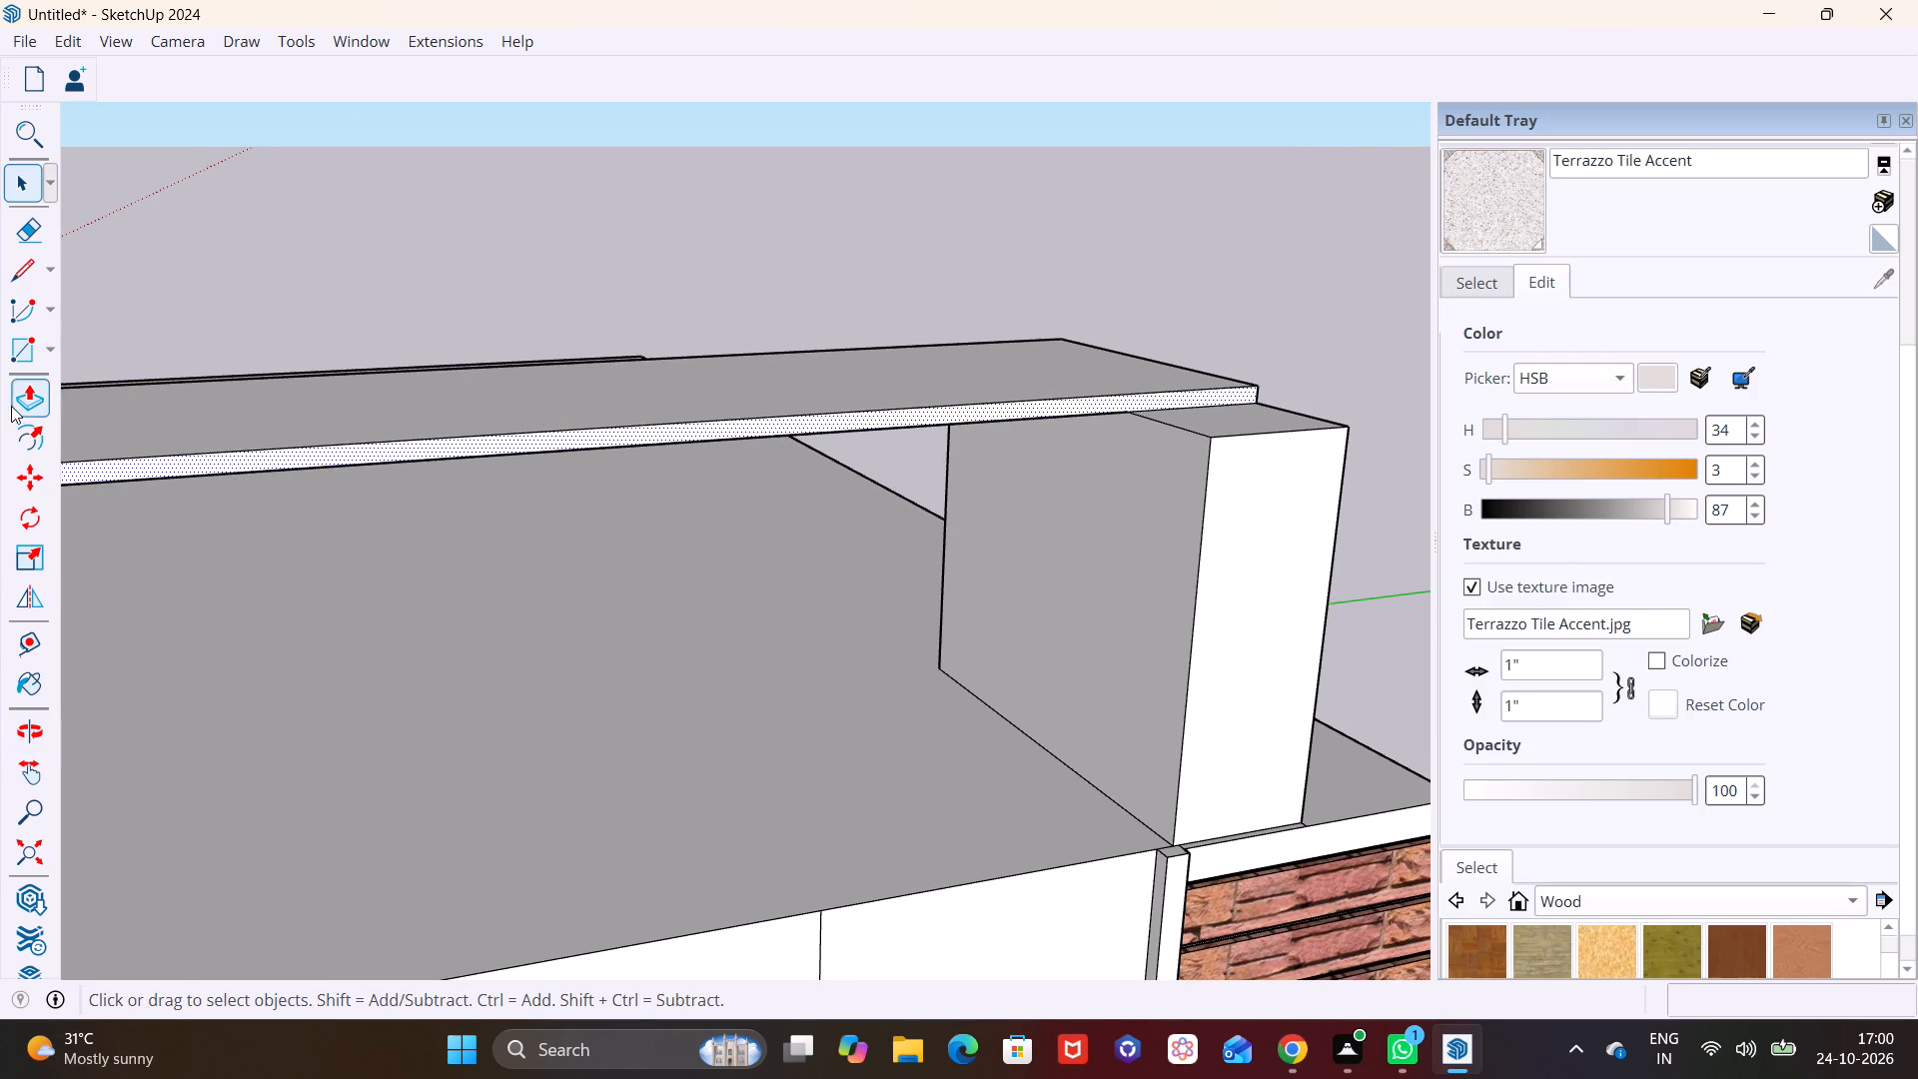
{"action": "left_click", "coordinate": [18, 384]}
{"action": "left_click_drag", "start_coordinate": [941, 412], "coordinate": [1066, 491]}
{"action": "left_click", "coordinate": [1066, 491]}
{"action": "left_click", "coordinate": [1114, 565]}
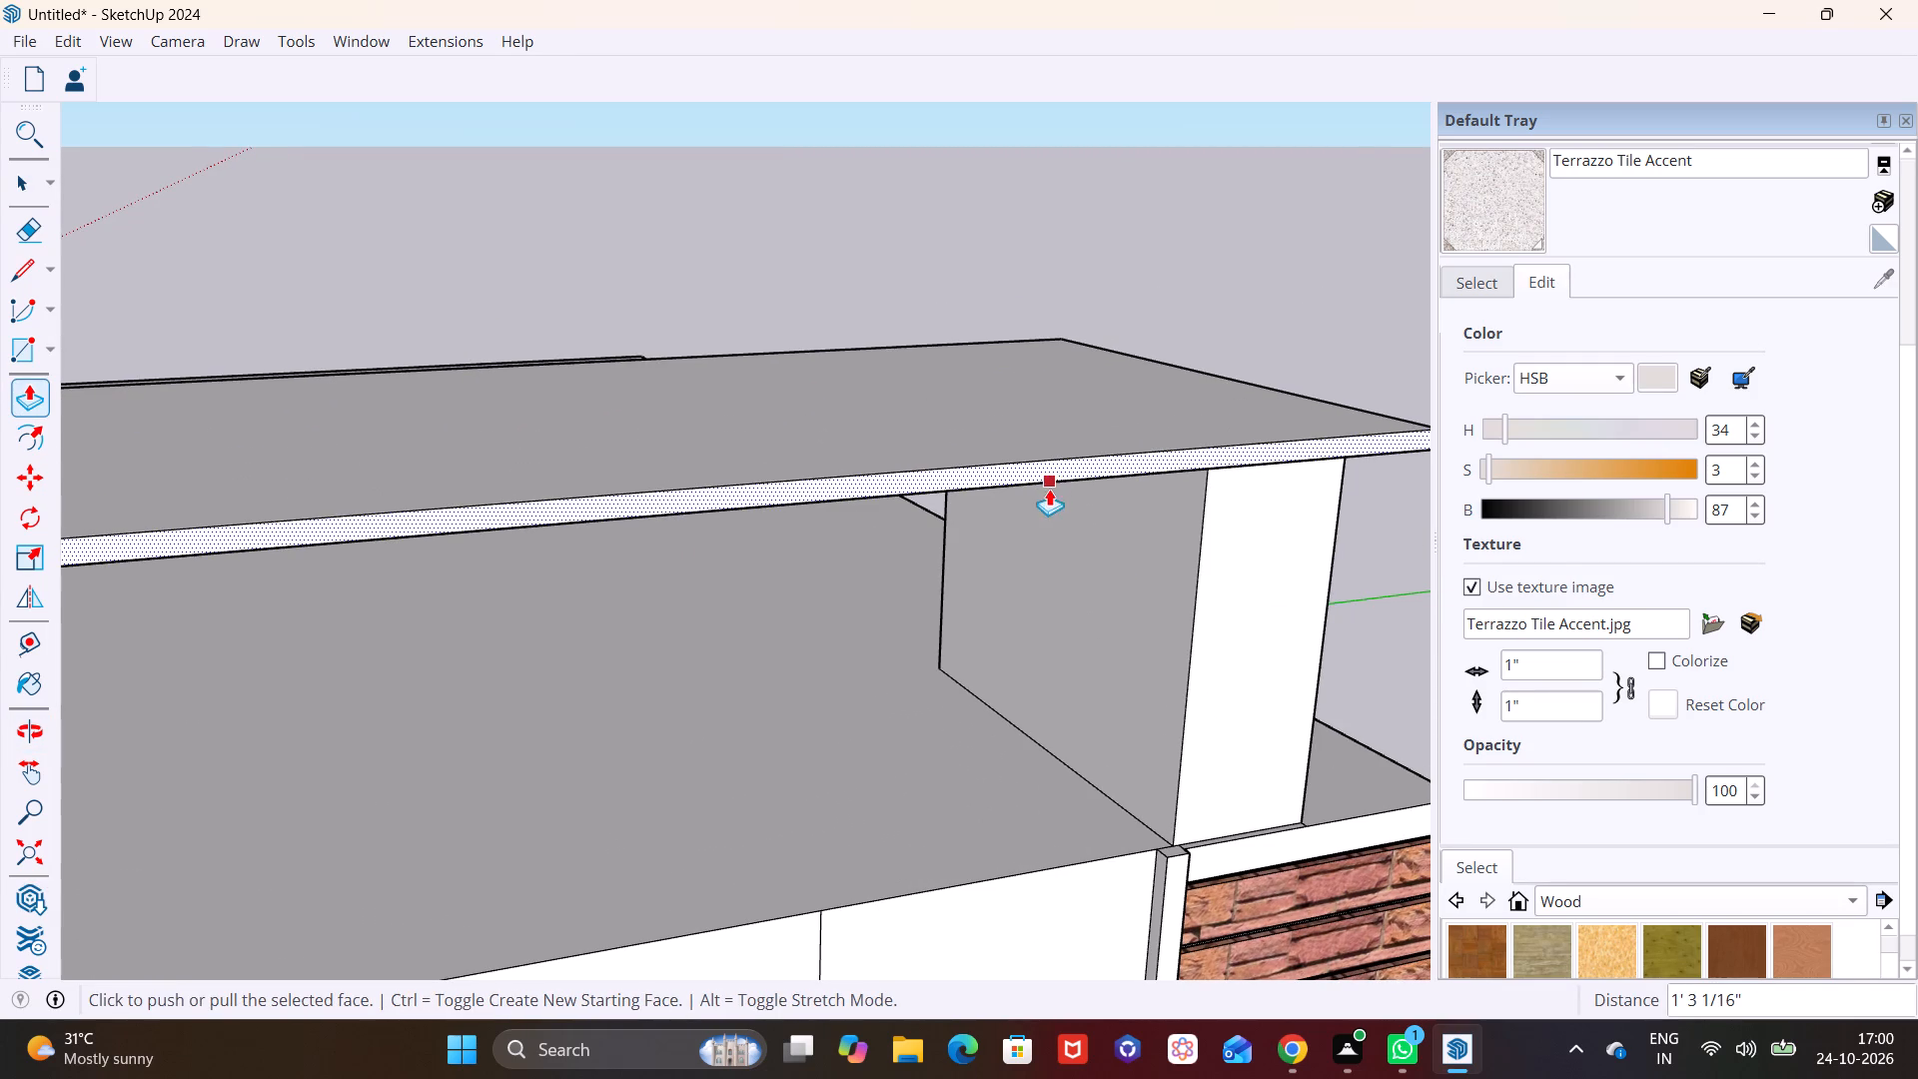
Extend the front edge face of the slab section beyond the second rooftop block outward toward the other section's front edge.
{"action": "scroll", "coordinate": [1049, 489], "scroll_direction": "down", "scroll_amount": 12}
{"action": "scroll", "coordinate": [354, 662], "scroll_direction": "up", "scroll_amount": 3}
{"action": "middle_click_drag", "start_coordinate": [417, 631], "coordinate": [837, 496]}
{"action": "scroll", "coordinate": [641, 532], "scroll_direction": "up", "scroll_amount": 1}
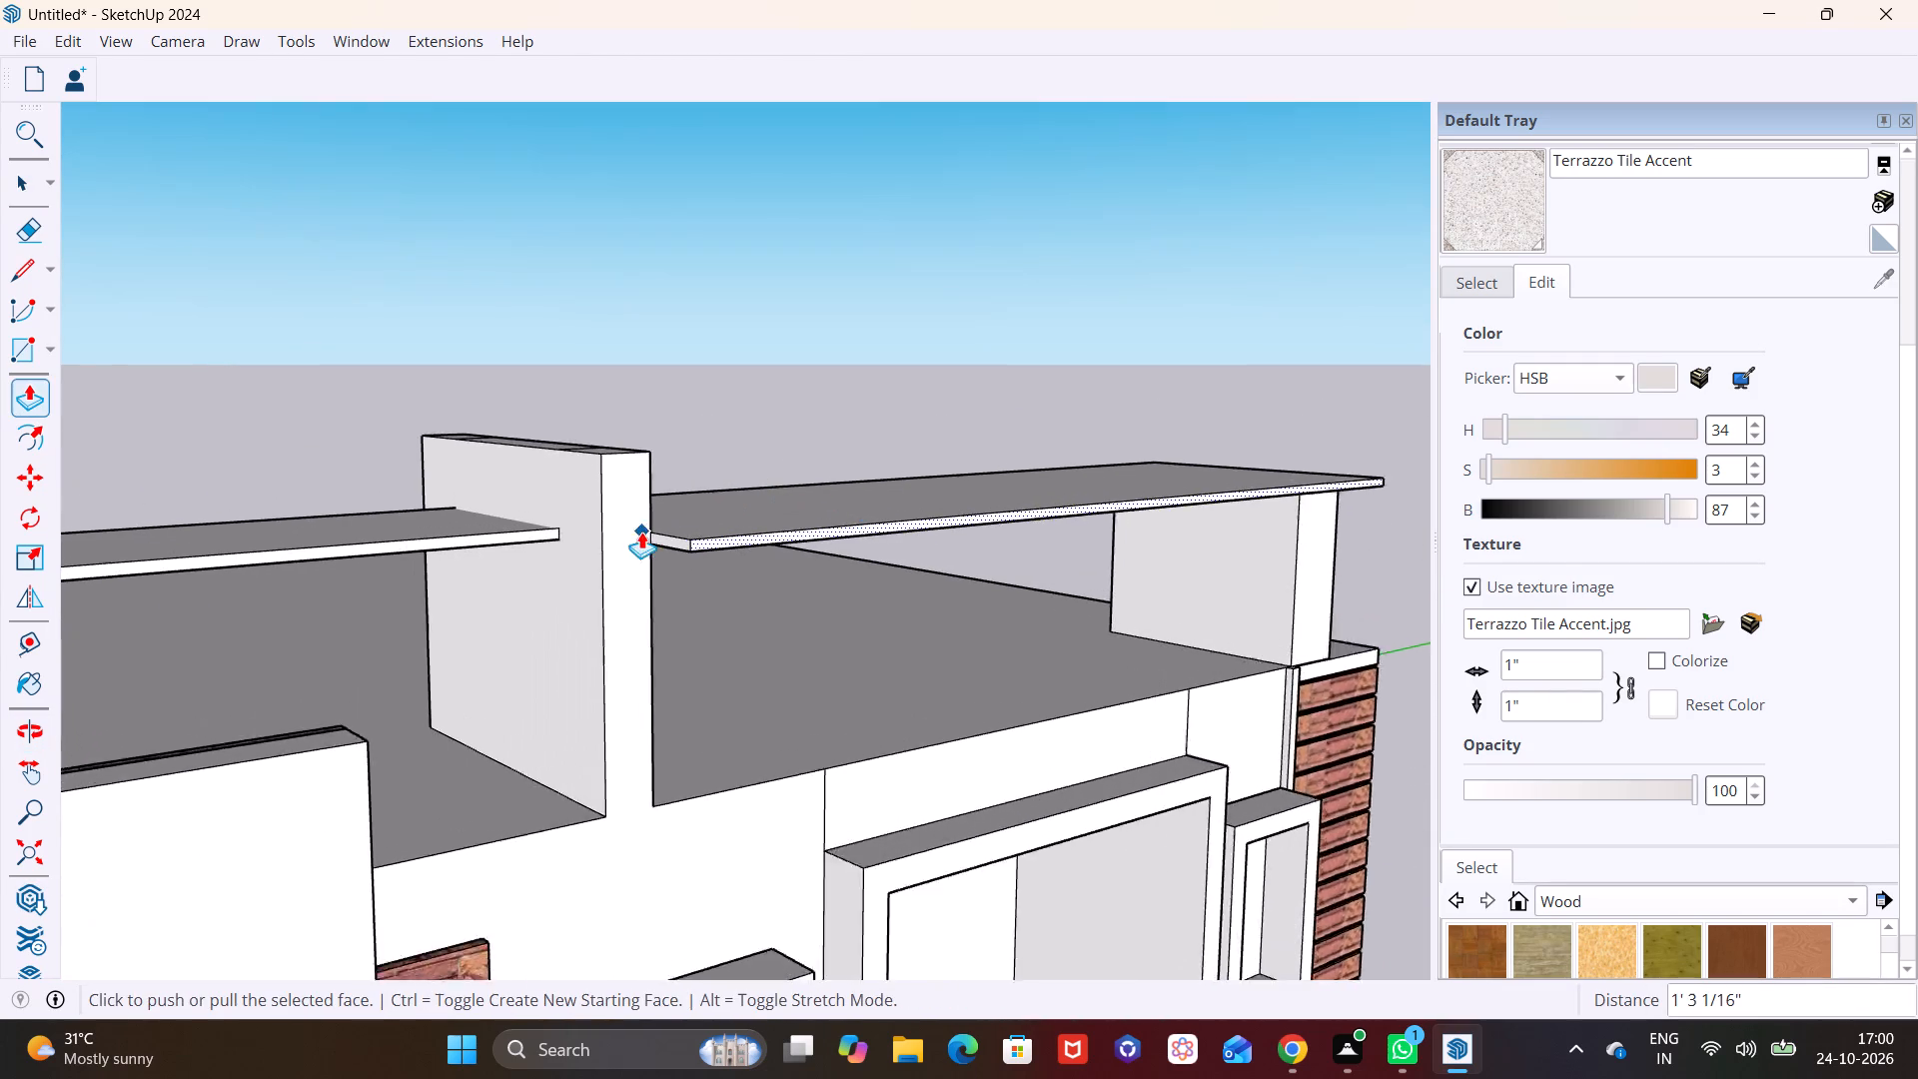
{"action": "scroll", "coordinate": [641, 532], "scroll_direction": "up", "scroll_amount": 5}
{"action": "key", "text": "space"}
{"action": "left_click", "coordinate": [476, 534]}
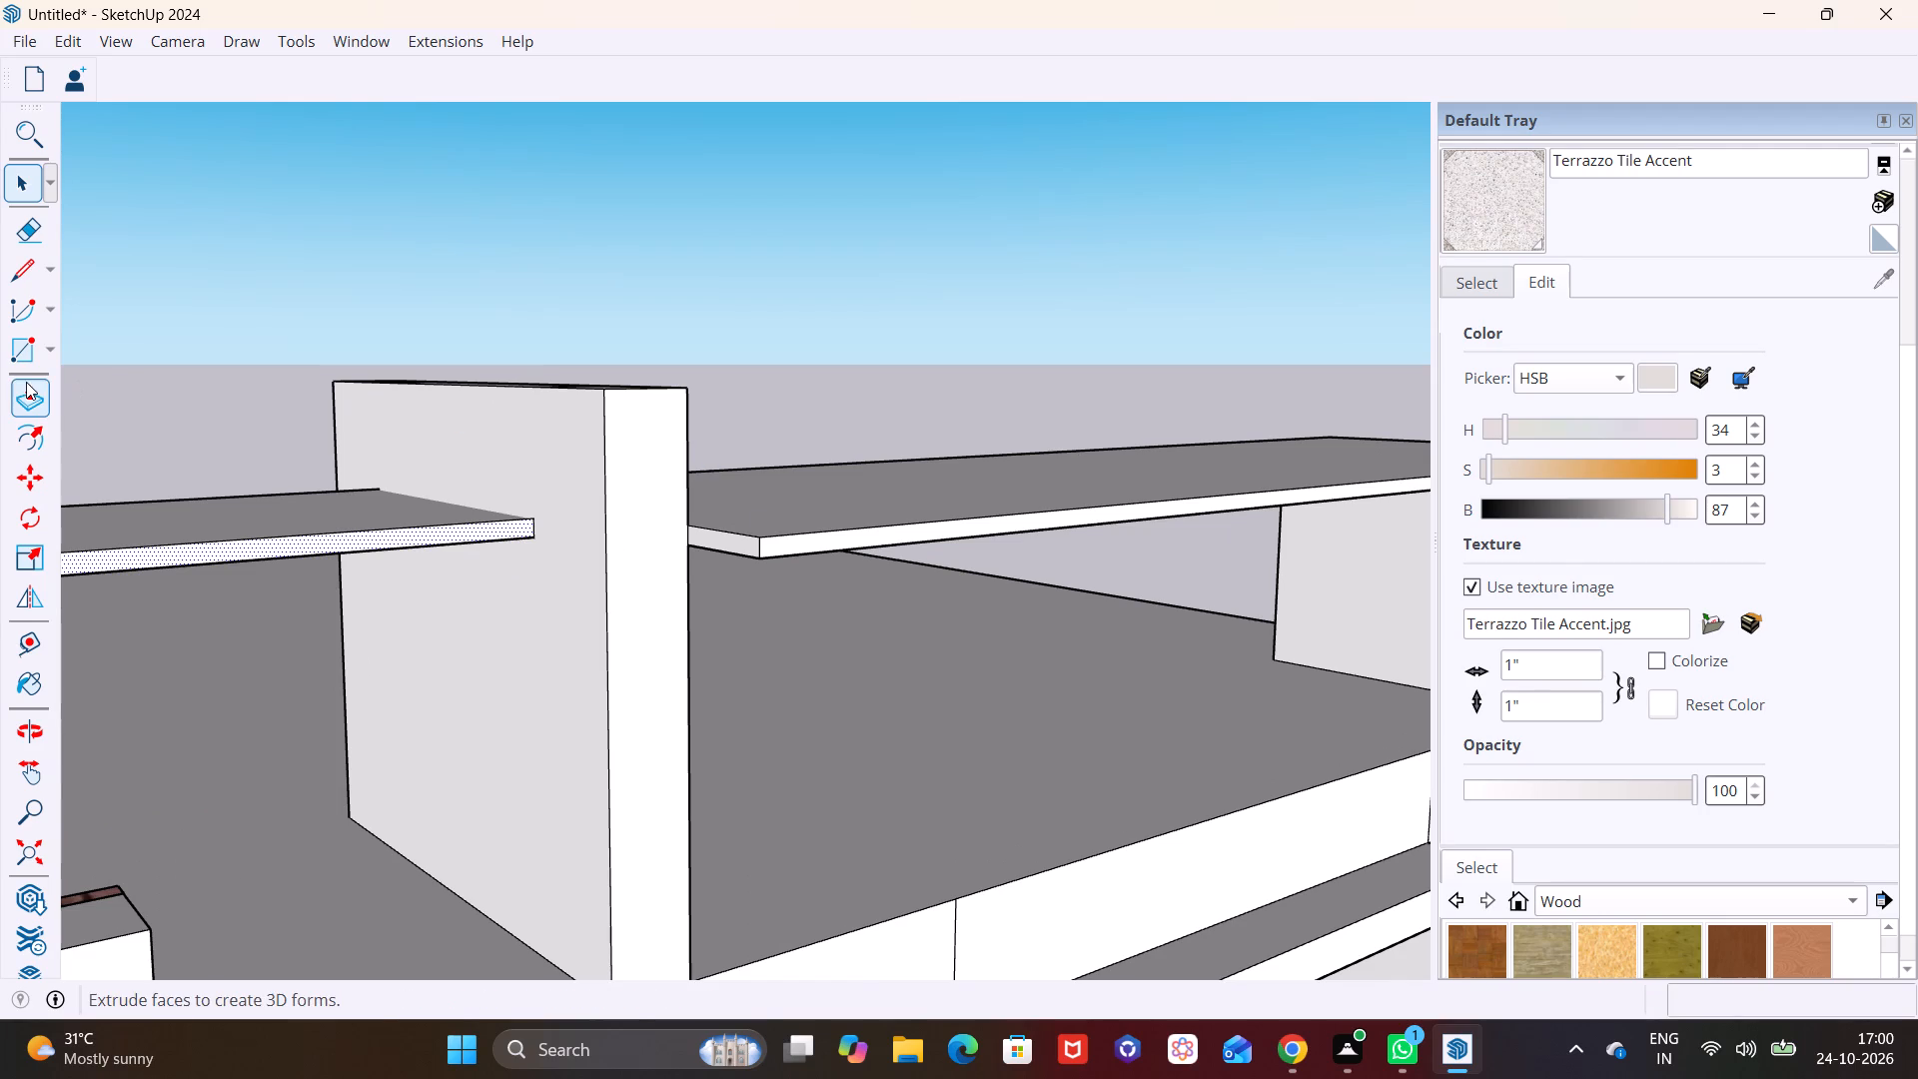
{"action": "left_click", "coordinate": [26, 382]}
{"action": "left_click_drag", "start_coordinate": [423, 539], "coordinate": [808, 537]}
{"action": "left_click", "coordinate": [808, 537]}
Push/Pull the slab's end face beside the second rooftop block across the block's front to meet the other slab section.
{"action": "scroll", "coordinate": [665, 526], "scroll_direction": "up", "scroll_amount": 5}
{"action": "key", "text": "space"}
{"action": "left_click", "coordinate": [763, 547]}
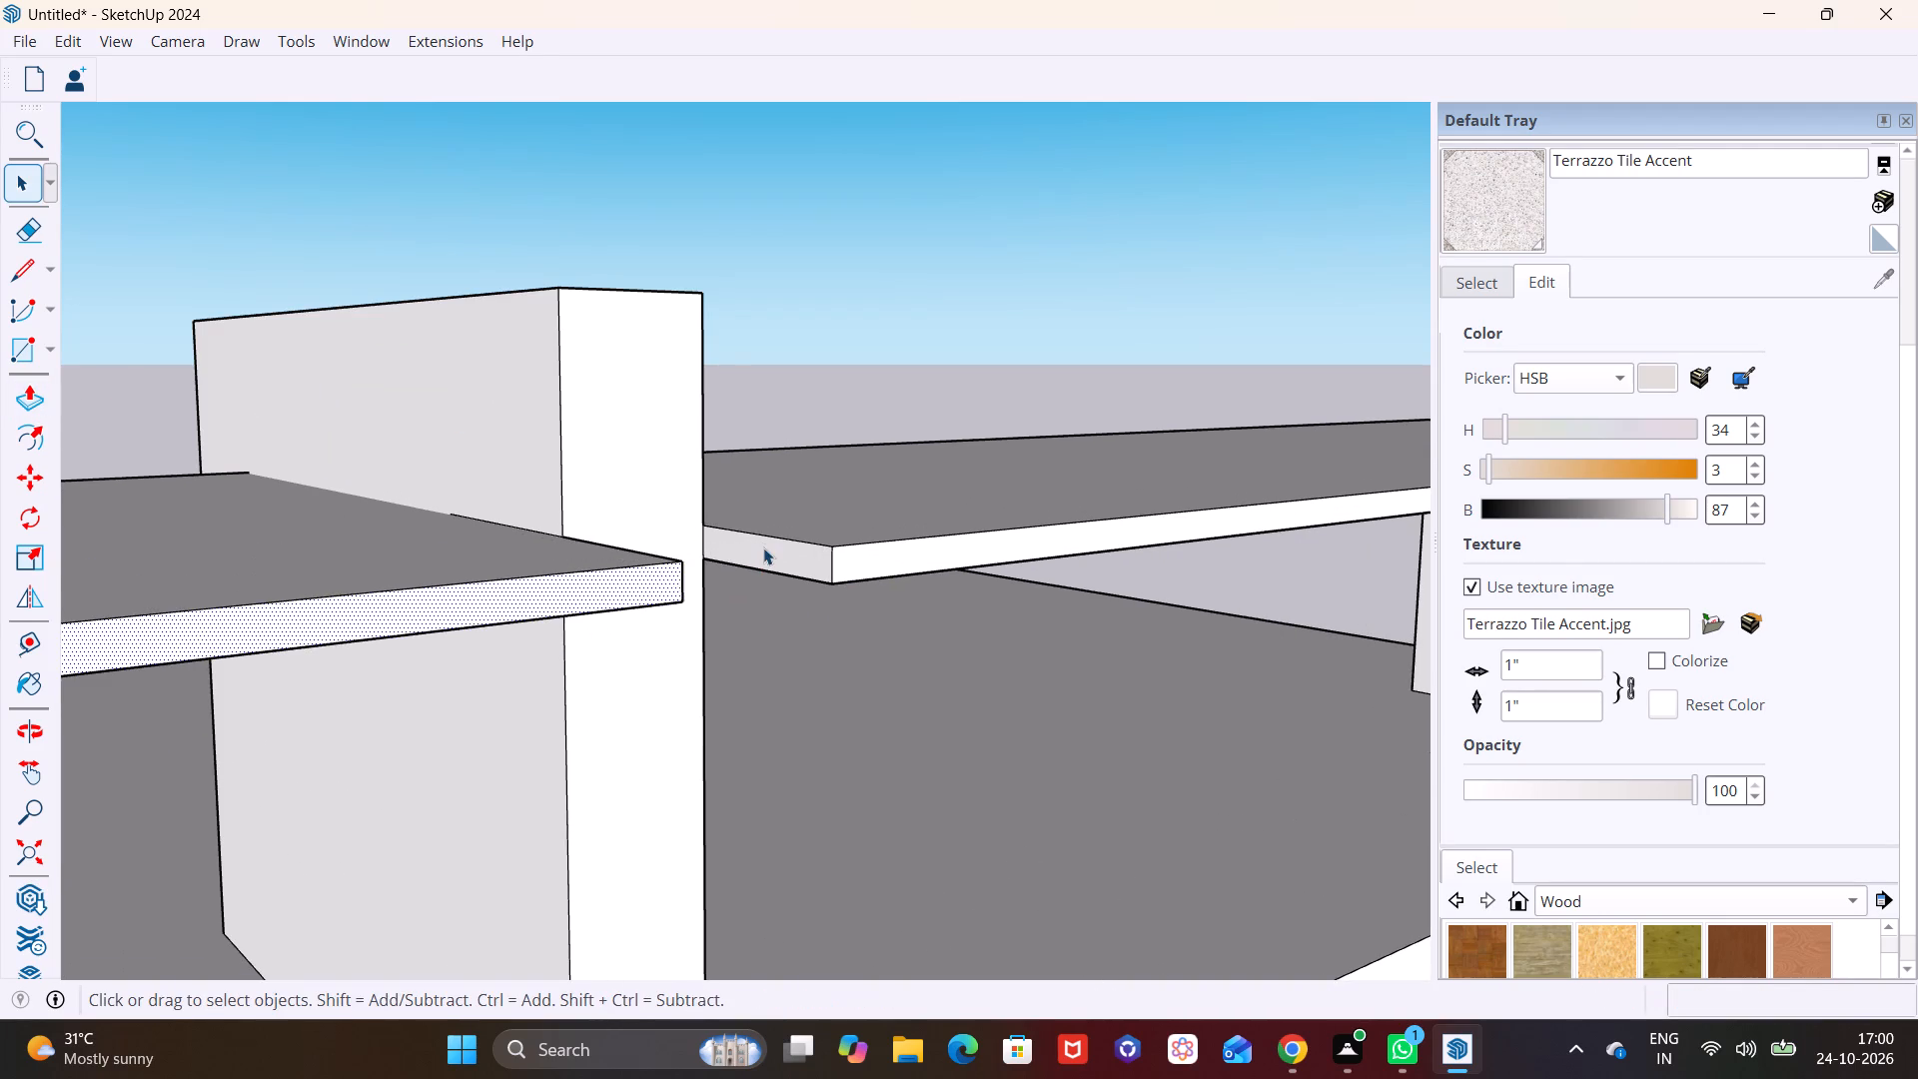
{"action": "middle_click_drag", "start_coordinate": [761, 576], "coordinate": [506, 599]}
{"action": "scroll", "coordinate": [456, 587], "scroll_direction": "down", "scroll_amount": 6}
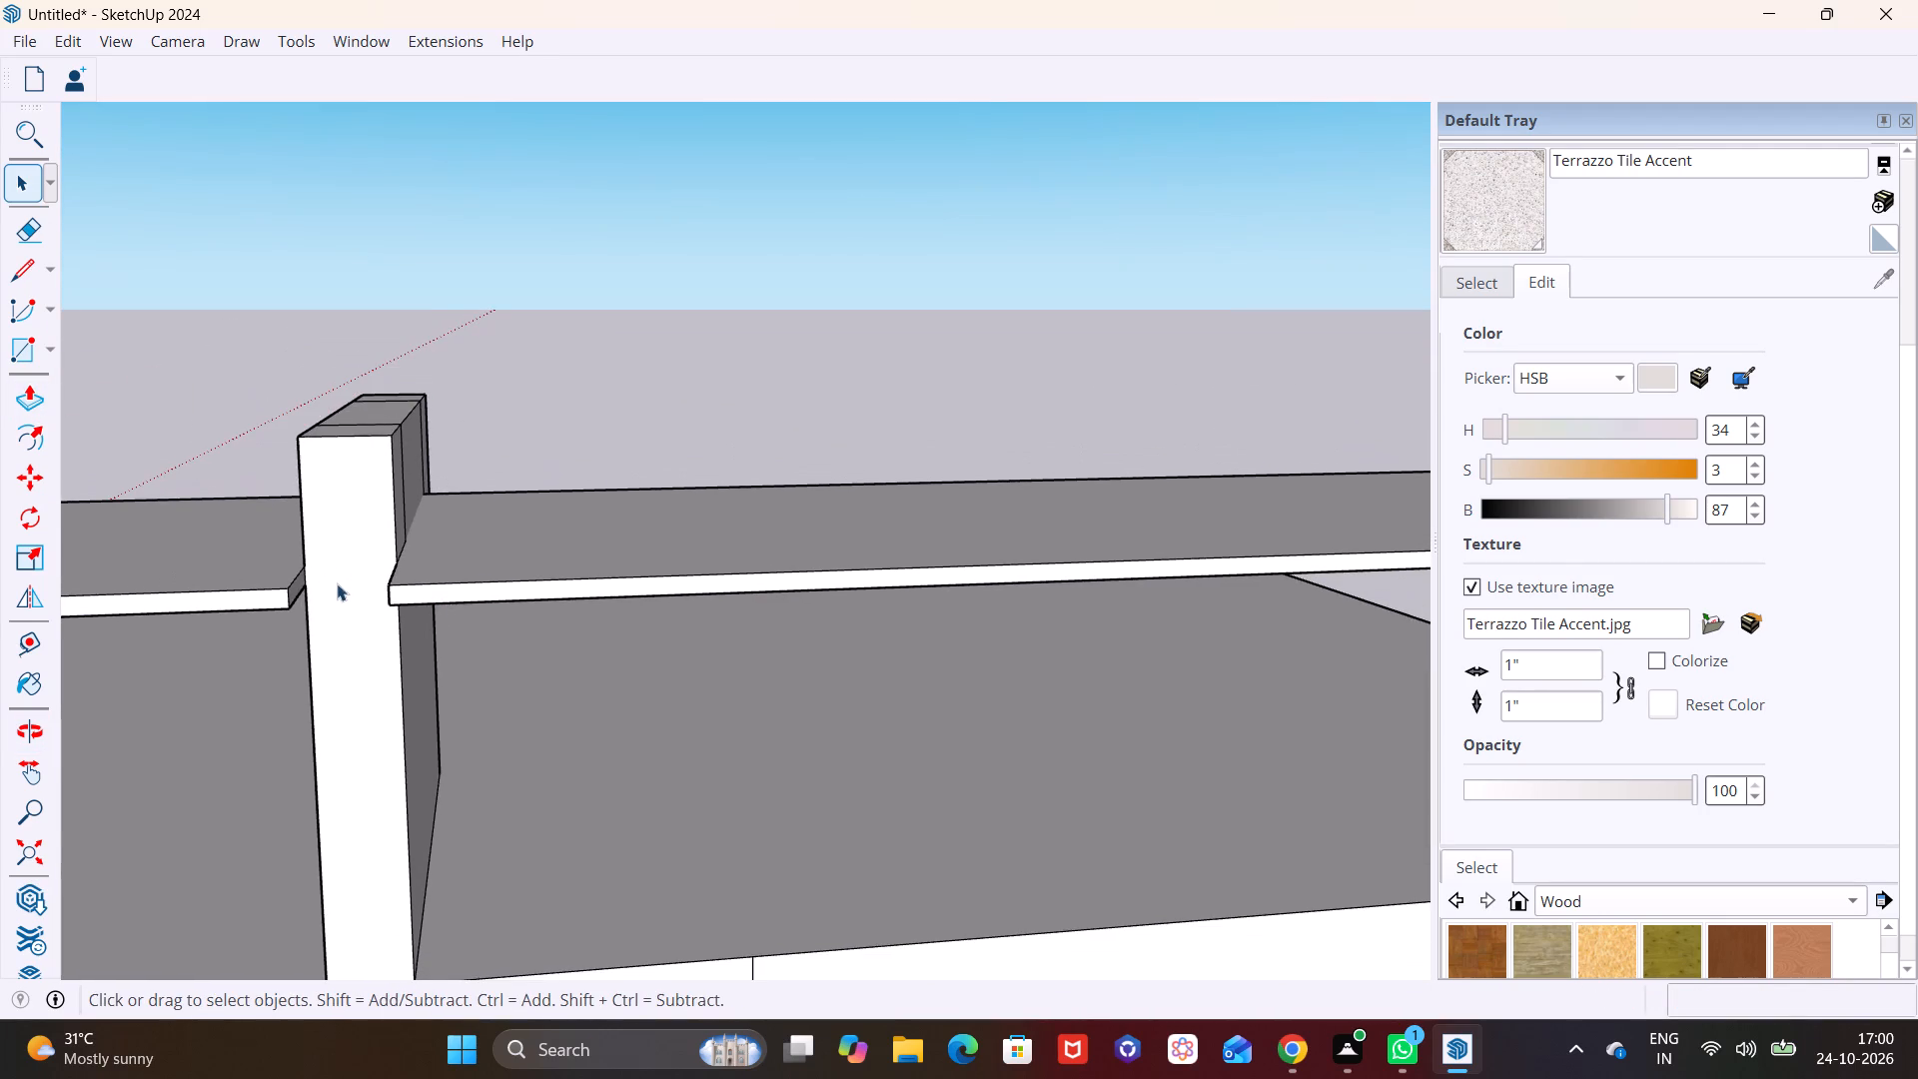
{"action": "middle_click_drag", "start_coordinate": [337, 583], "coordinate": [609, 583]}
{"action": "left_click", "coordinate": [36, 400]}
{"action": "scroll", "coordinate": [700, 612], "scroll_direction": "up", "scroll_amount": 2}
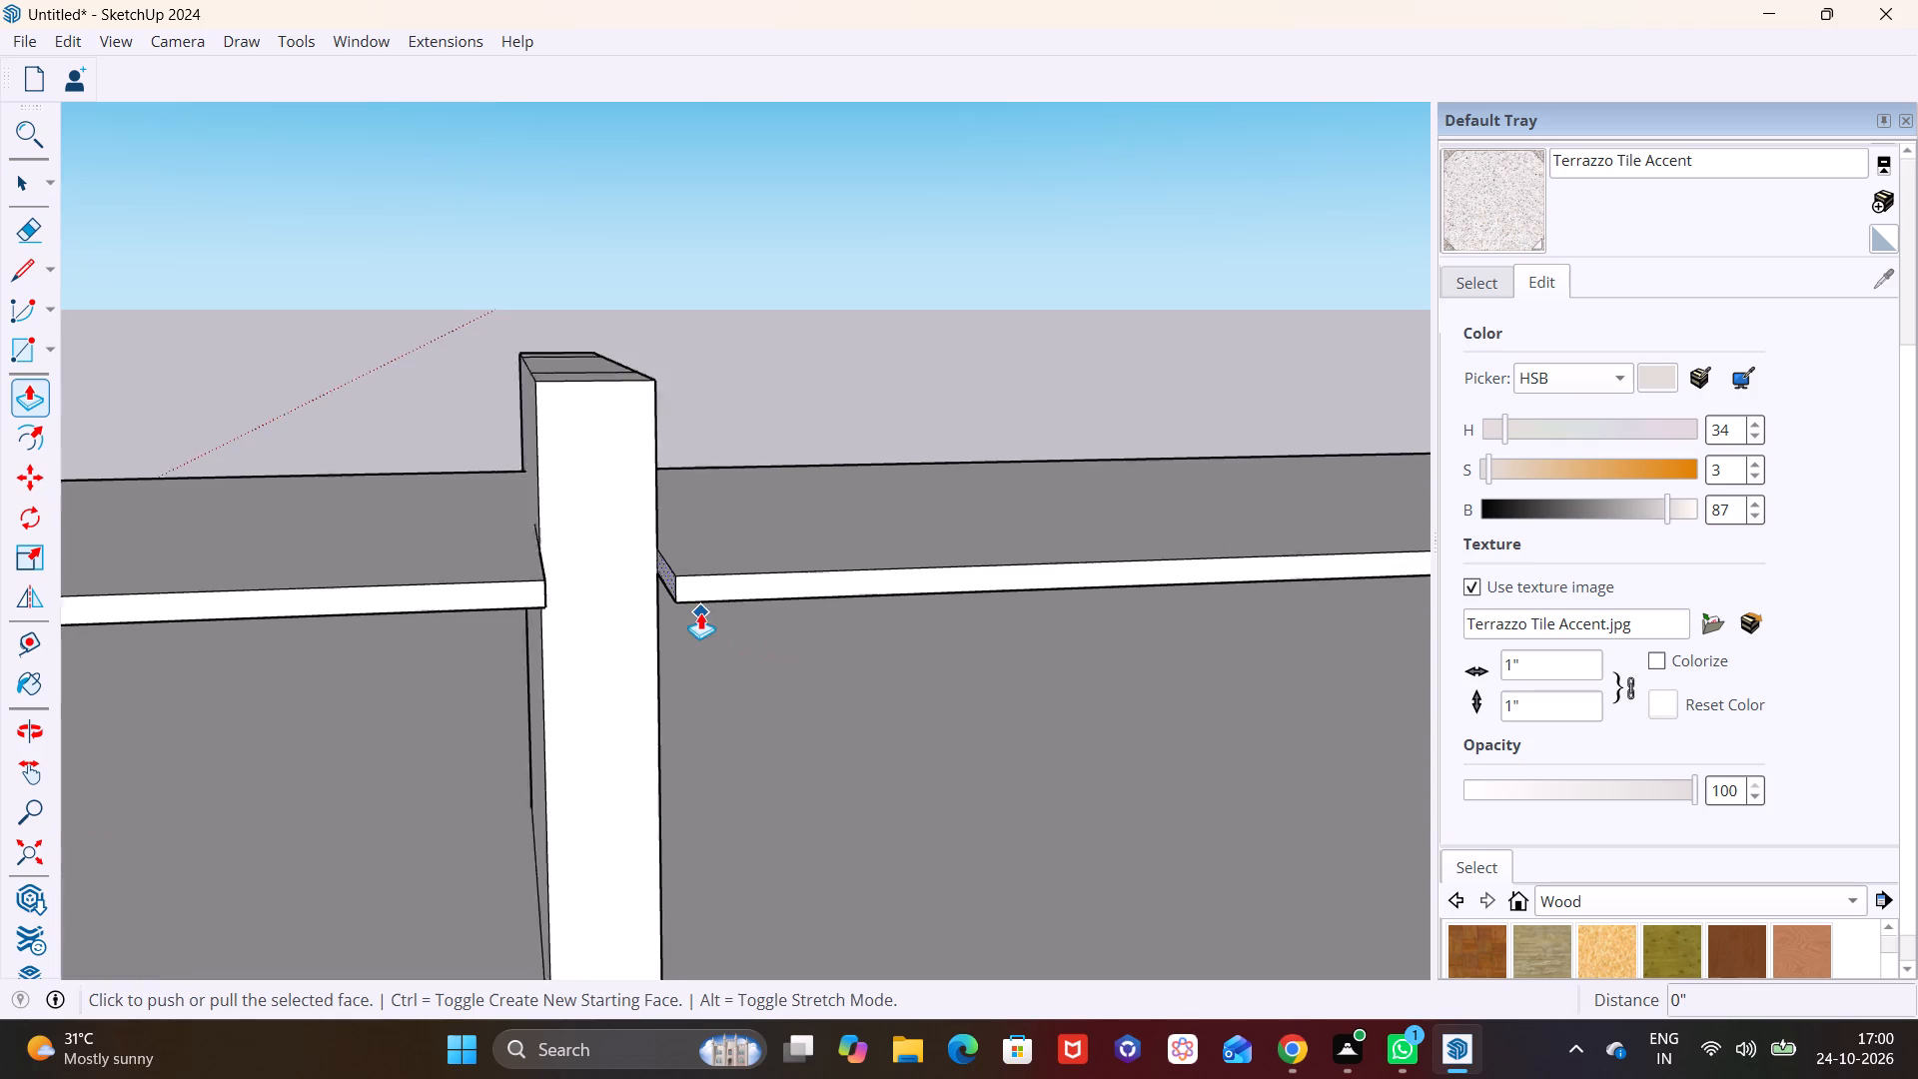
{"action": "scroll", "coordinate": [700, 612], "scroll_direction": "up", "scroll_amount": 4}
{"action": "scroll", "coordinate": [663, 590], "scroll_direction": "down", "scroll_amount": 6}
{"action": "middle_click_drag", "start_coordinate": [660, 594], "coordinate": [719, 598], "text": "shift"}
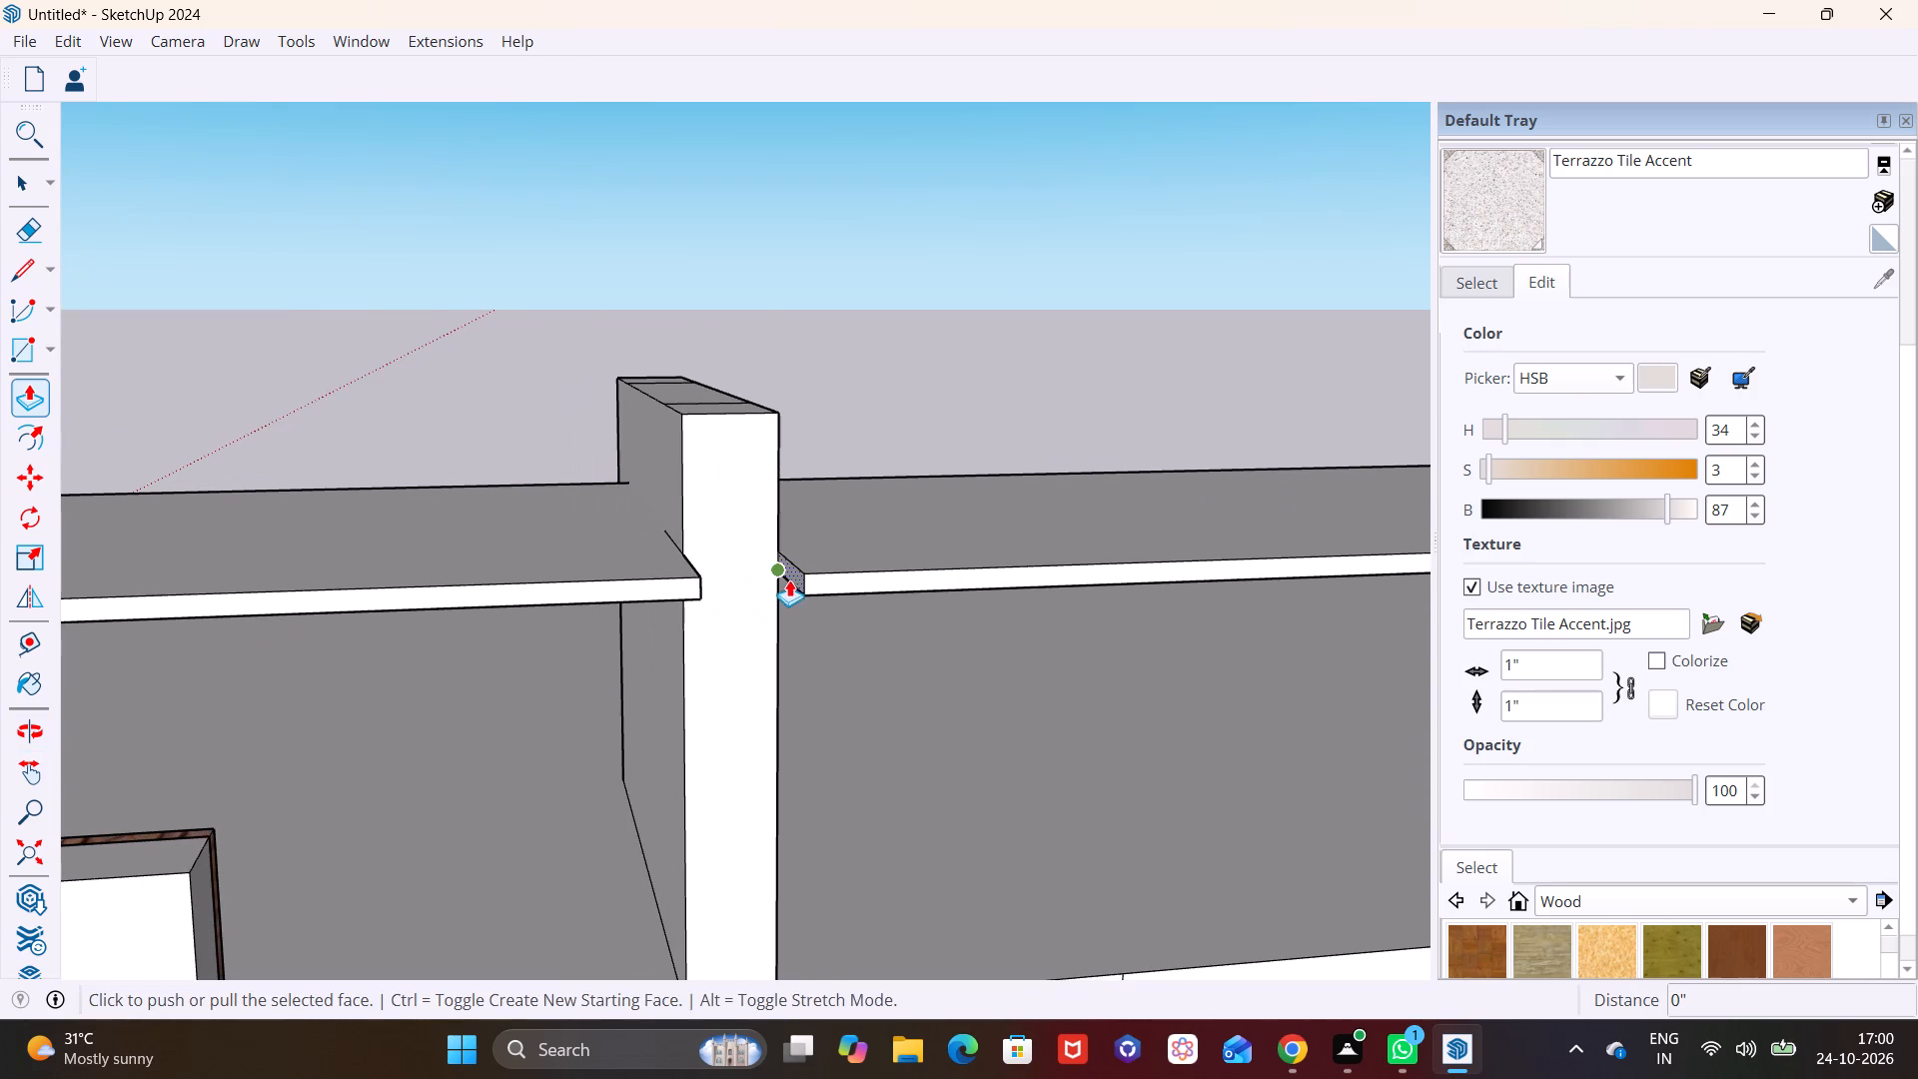
{"action": "left_click_drag", "start_coordinate": [791, 576], "coordinate": [666, 575]}
{"action": "left_click", "coordinate": [666, 575]}
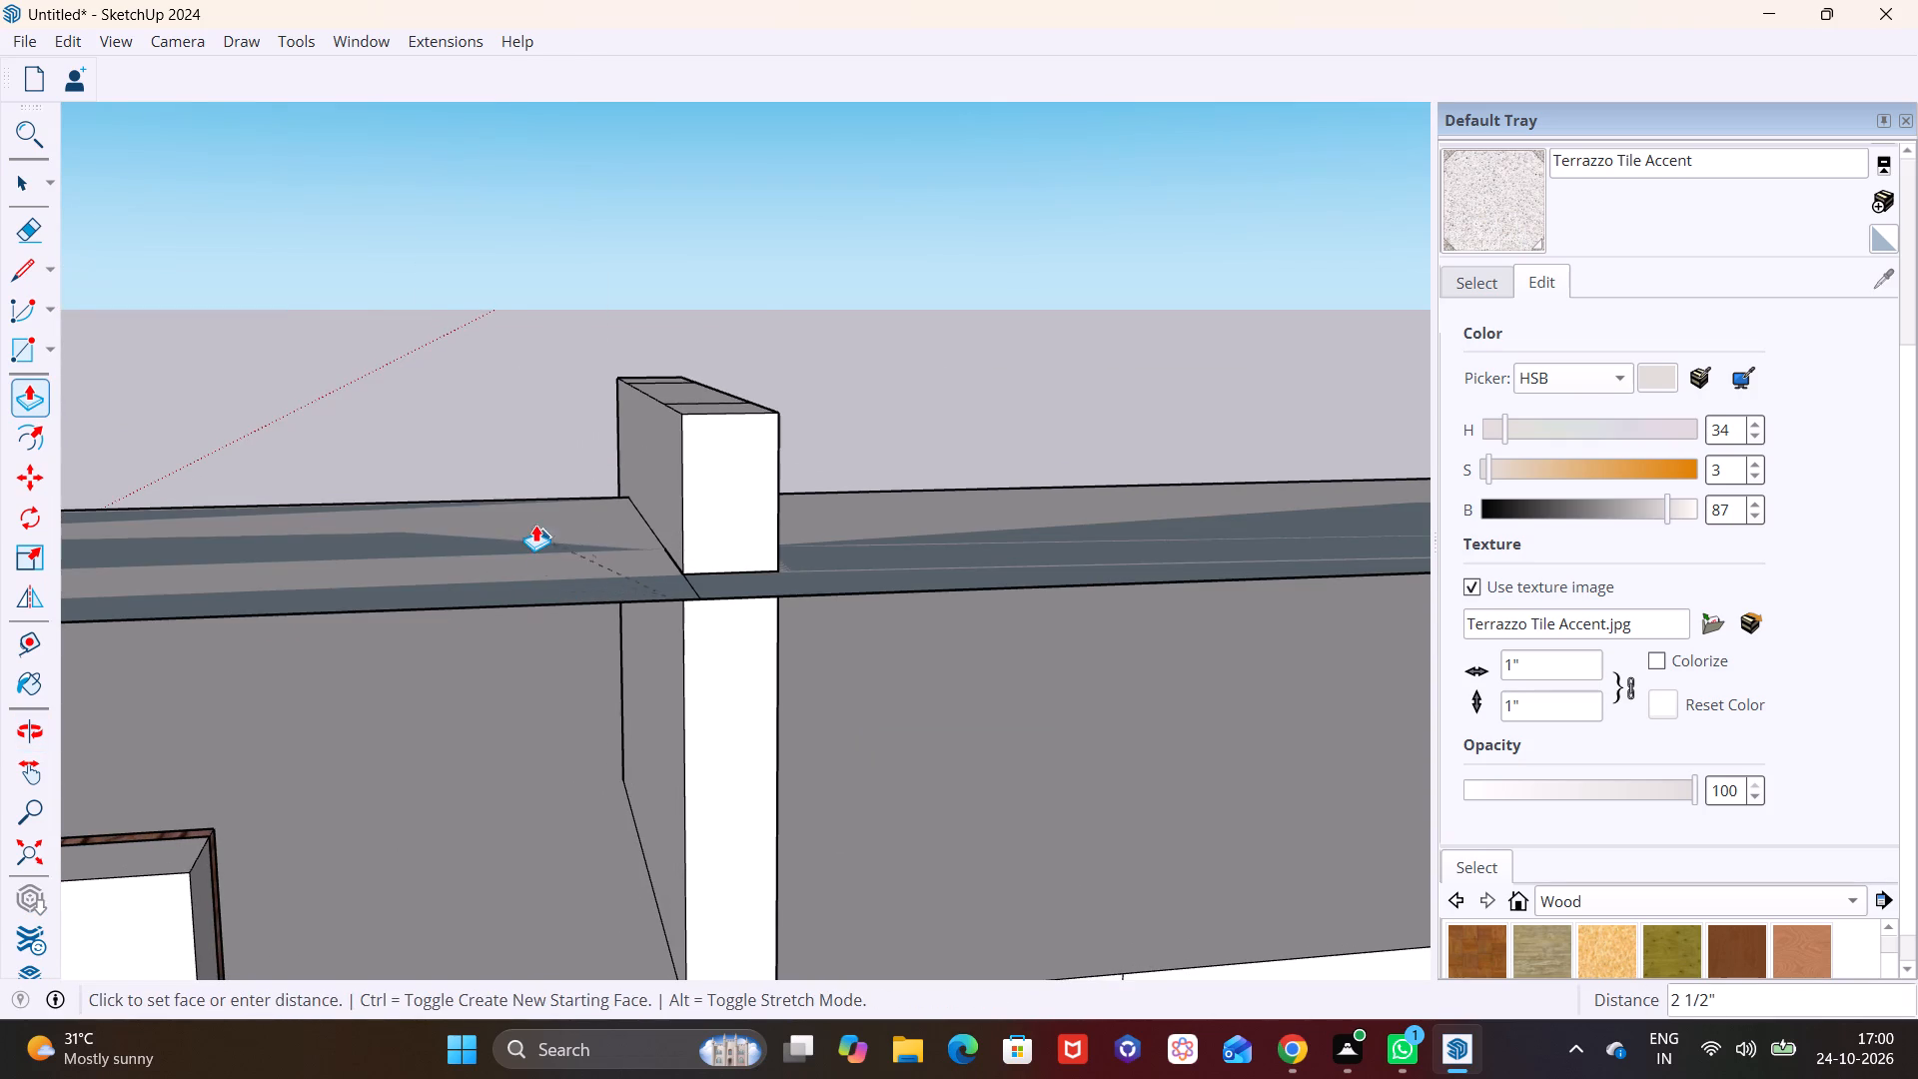
{"action": "key", "text": "ctrl+z"}
{"action": "key", "text": "space"}
{"action": "left_click", "coordinate": [564, 431]}
Draw a narrow rectangle about 11" by 5' 9" on the roof, running inward from the front edge near the corner.
{"action": "scroll", "coordinate": [570, 622], "scroll_direction": "down", "scroll_amount": 5}
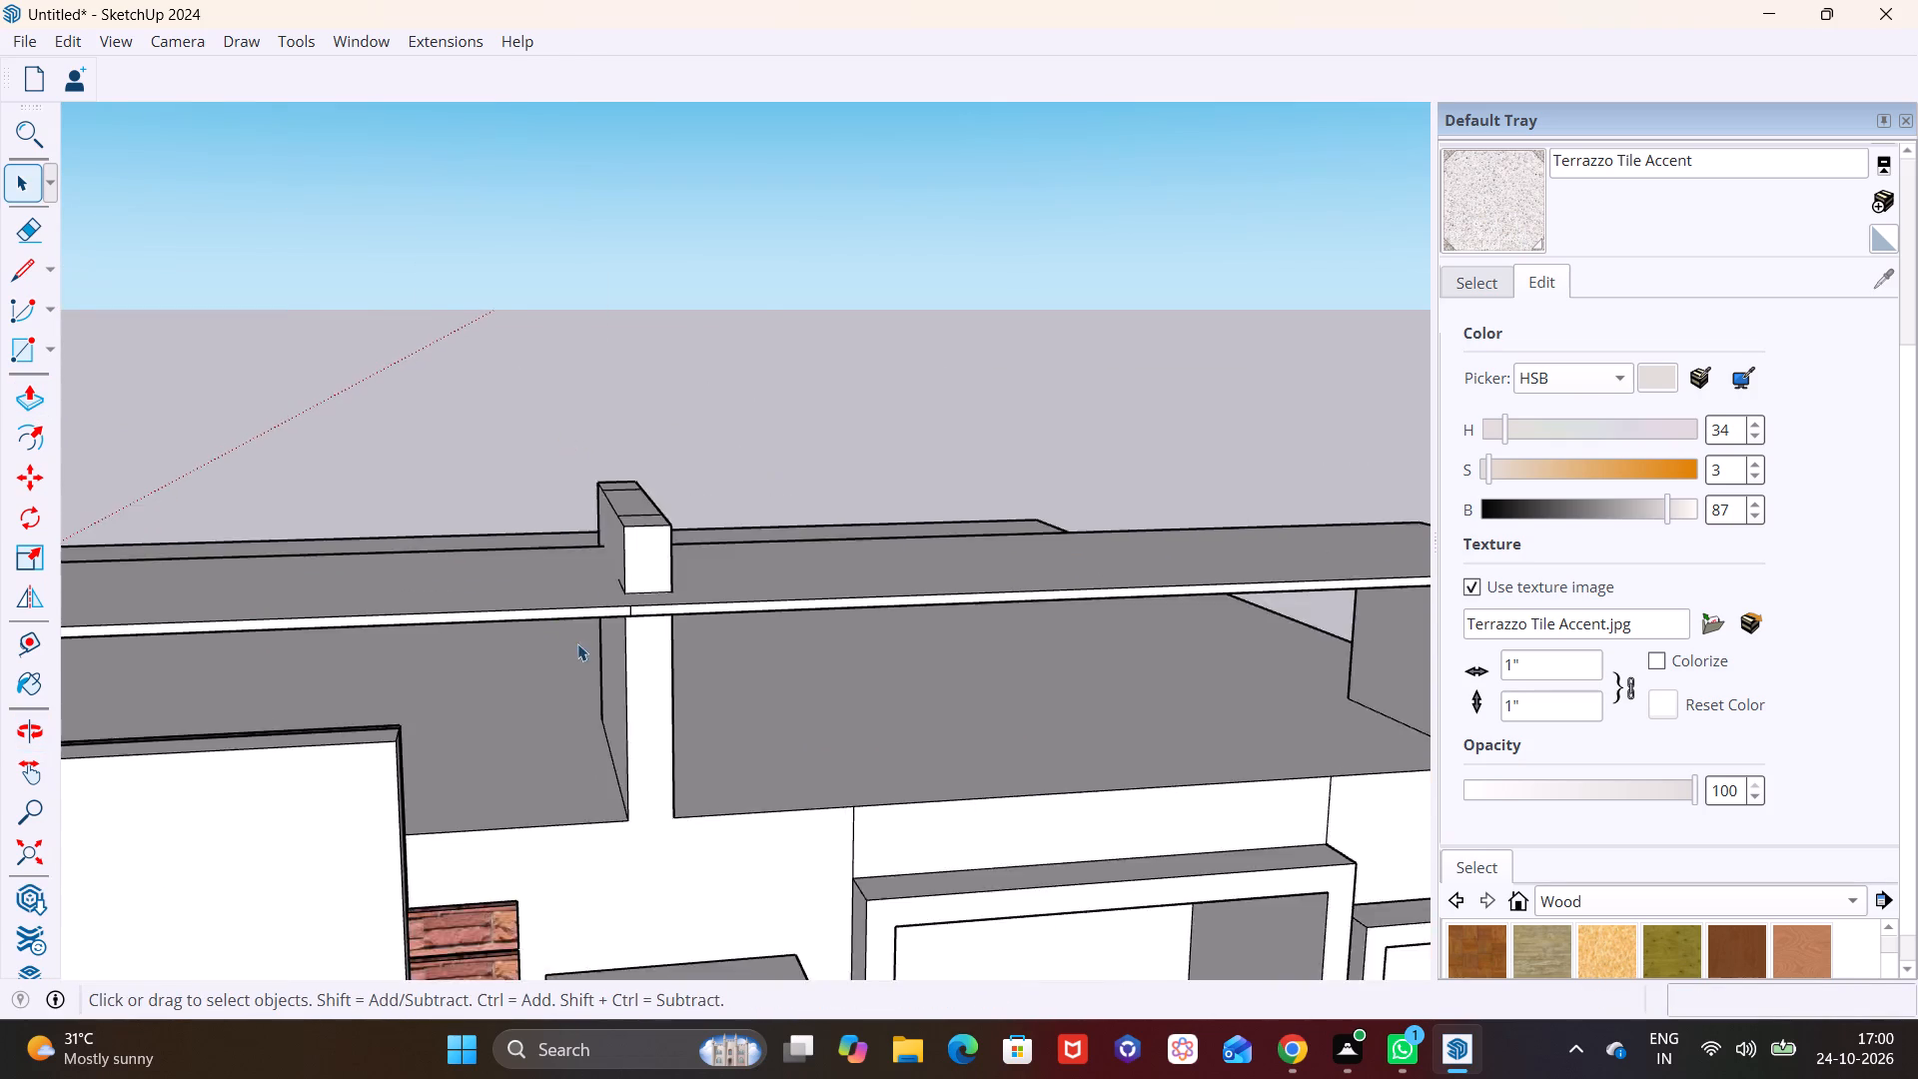
{"action": "scroll", "coordinate": [577, 643], "scroll_direction": "down", "scroll_amount": 7}
{"action": "middle_click_drag", "start_coordinate": [753, 690], "coordinate": [1104, 569]}
{"action": "scroll", "coordinate": [470, 666], "scroll_direction": "down", "scroll_amount": 4}
{"action": "middle_click_drag", "start_coordinate": [347, 636], "coordinate": [864, 579], "text": "shift"}
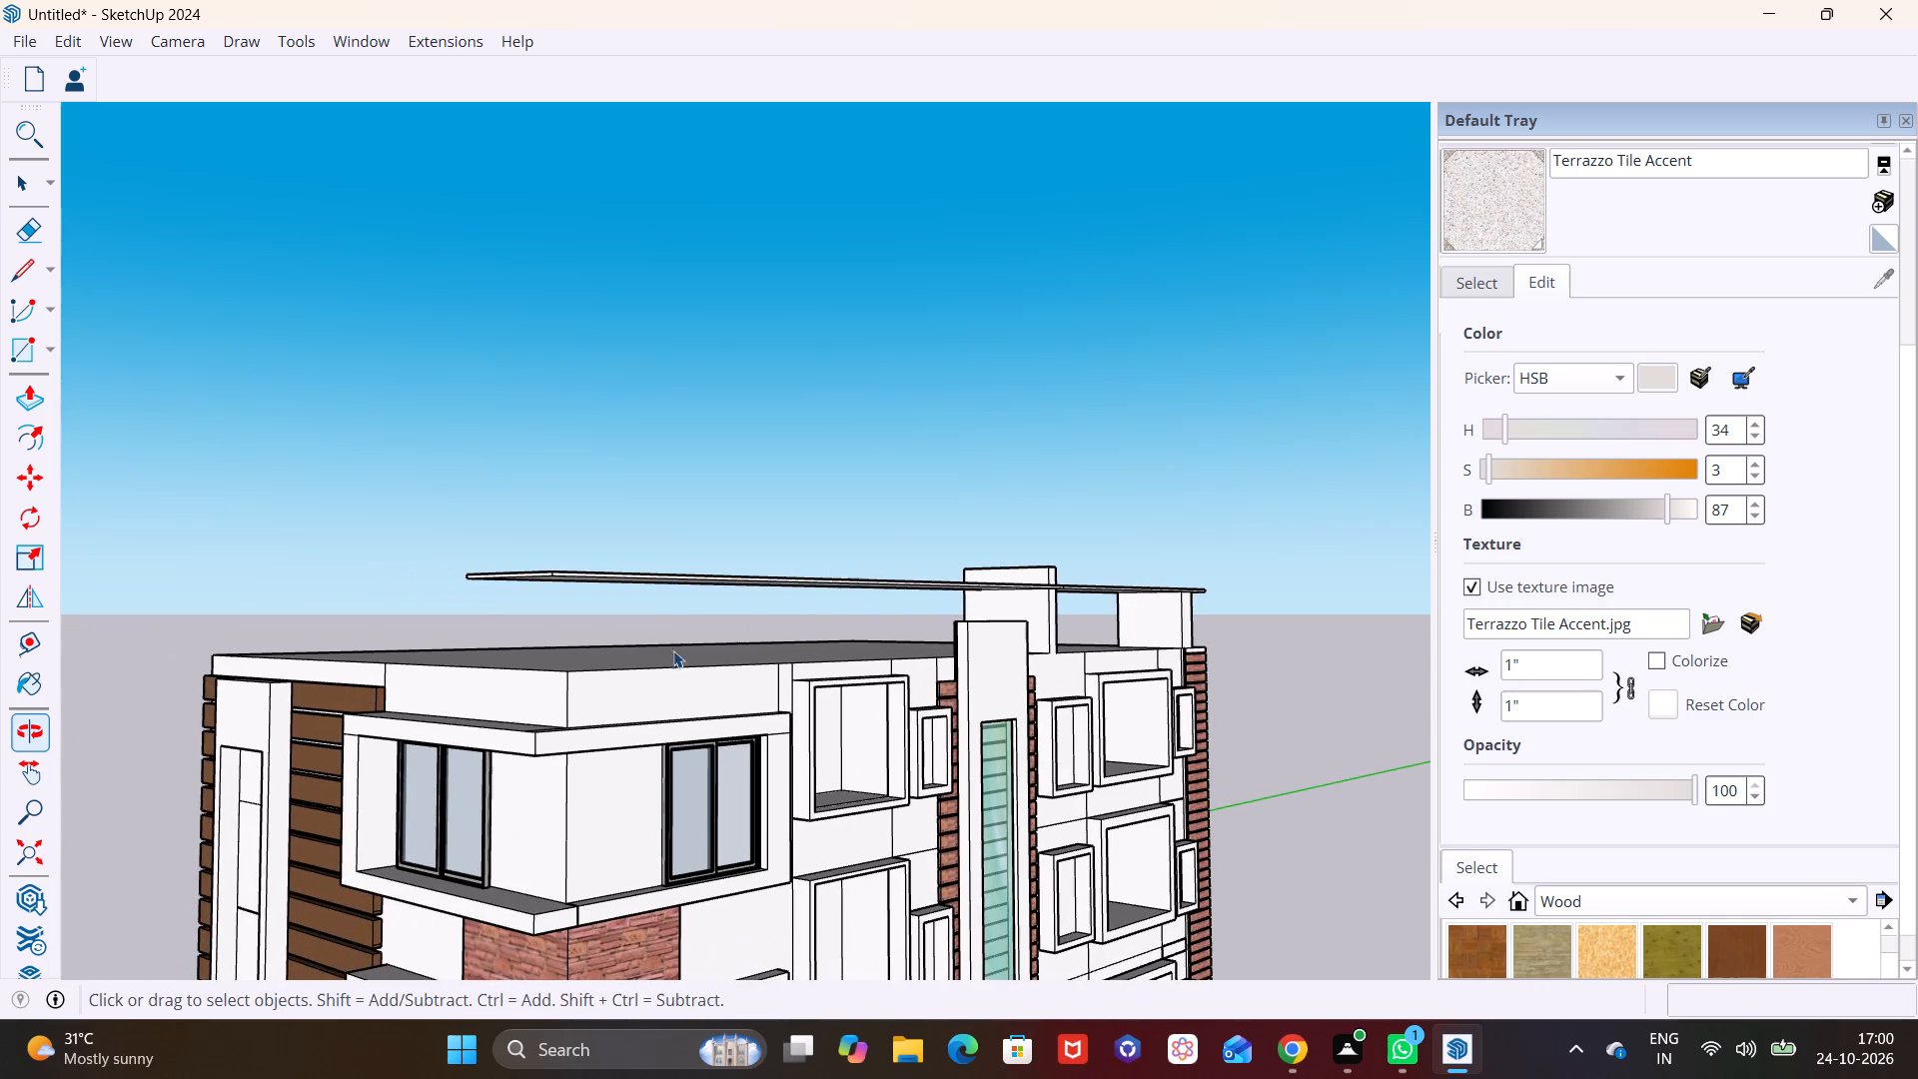
{"action": "middle_click_drag", "start_coordinate": [542, 673], "coordinate": [402, 888]}
{"action": "scroll", "coordinate": [481, 819], "scroll_direction": "up", "scroll_amount": 7}
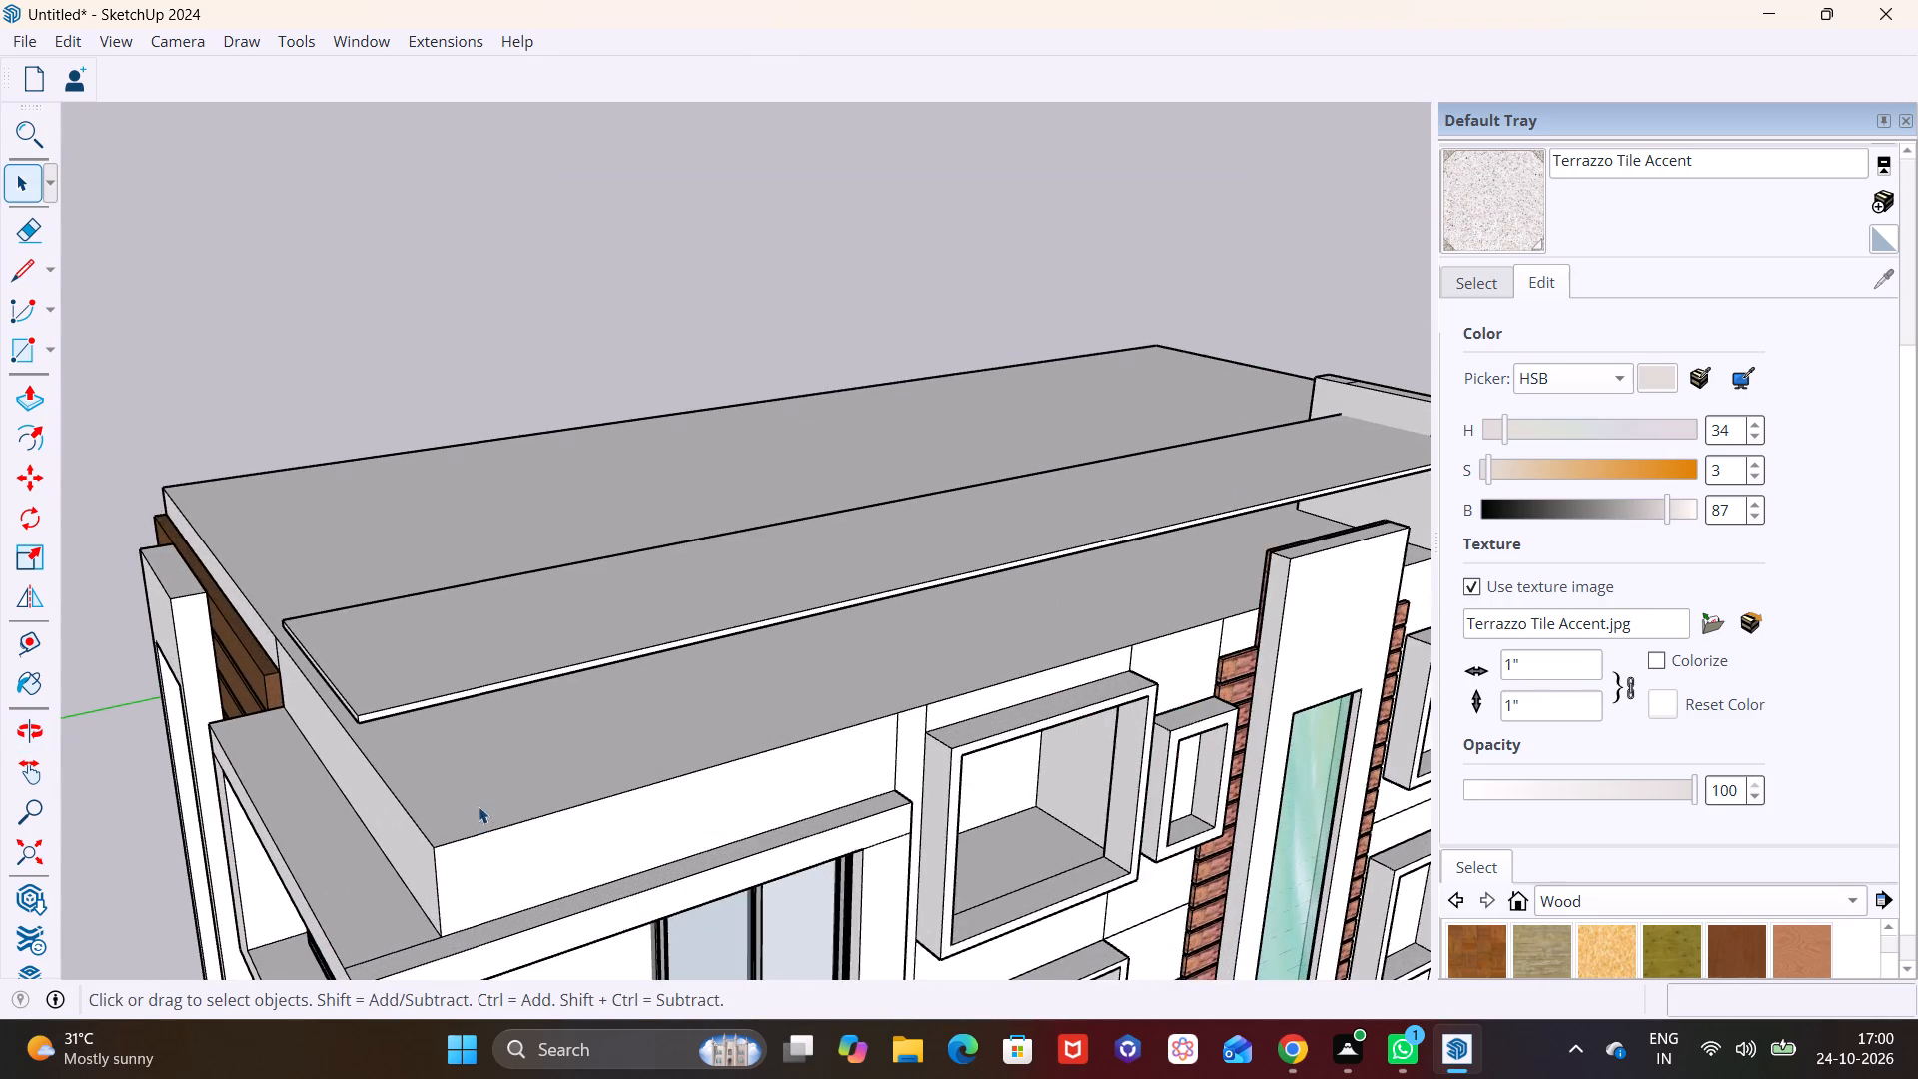
{"action": "middle_click_drag", "start_coordinate": [476, 802], "coordinate": [410, 768]}
{"action": "left_click", "coordinate": [51, 349]}
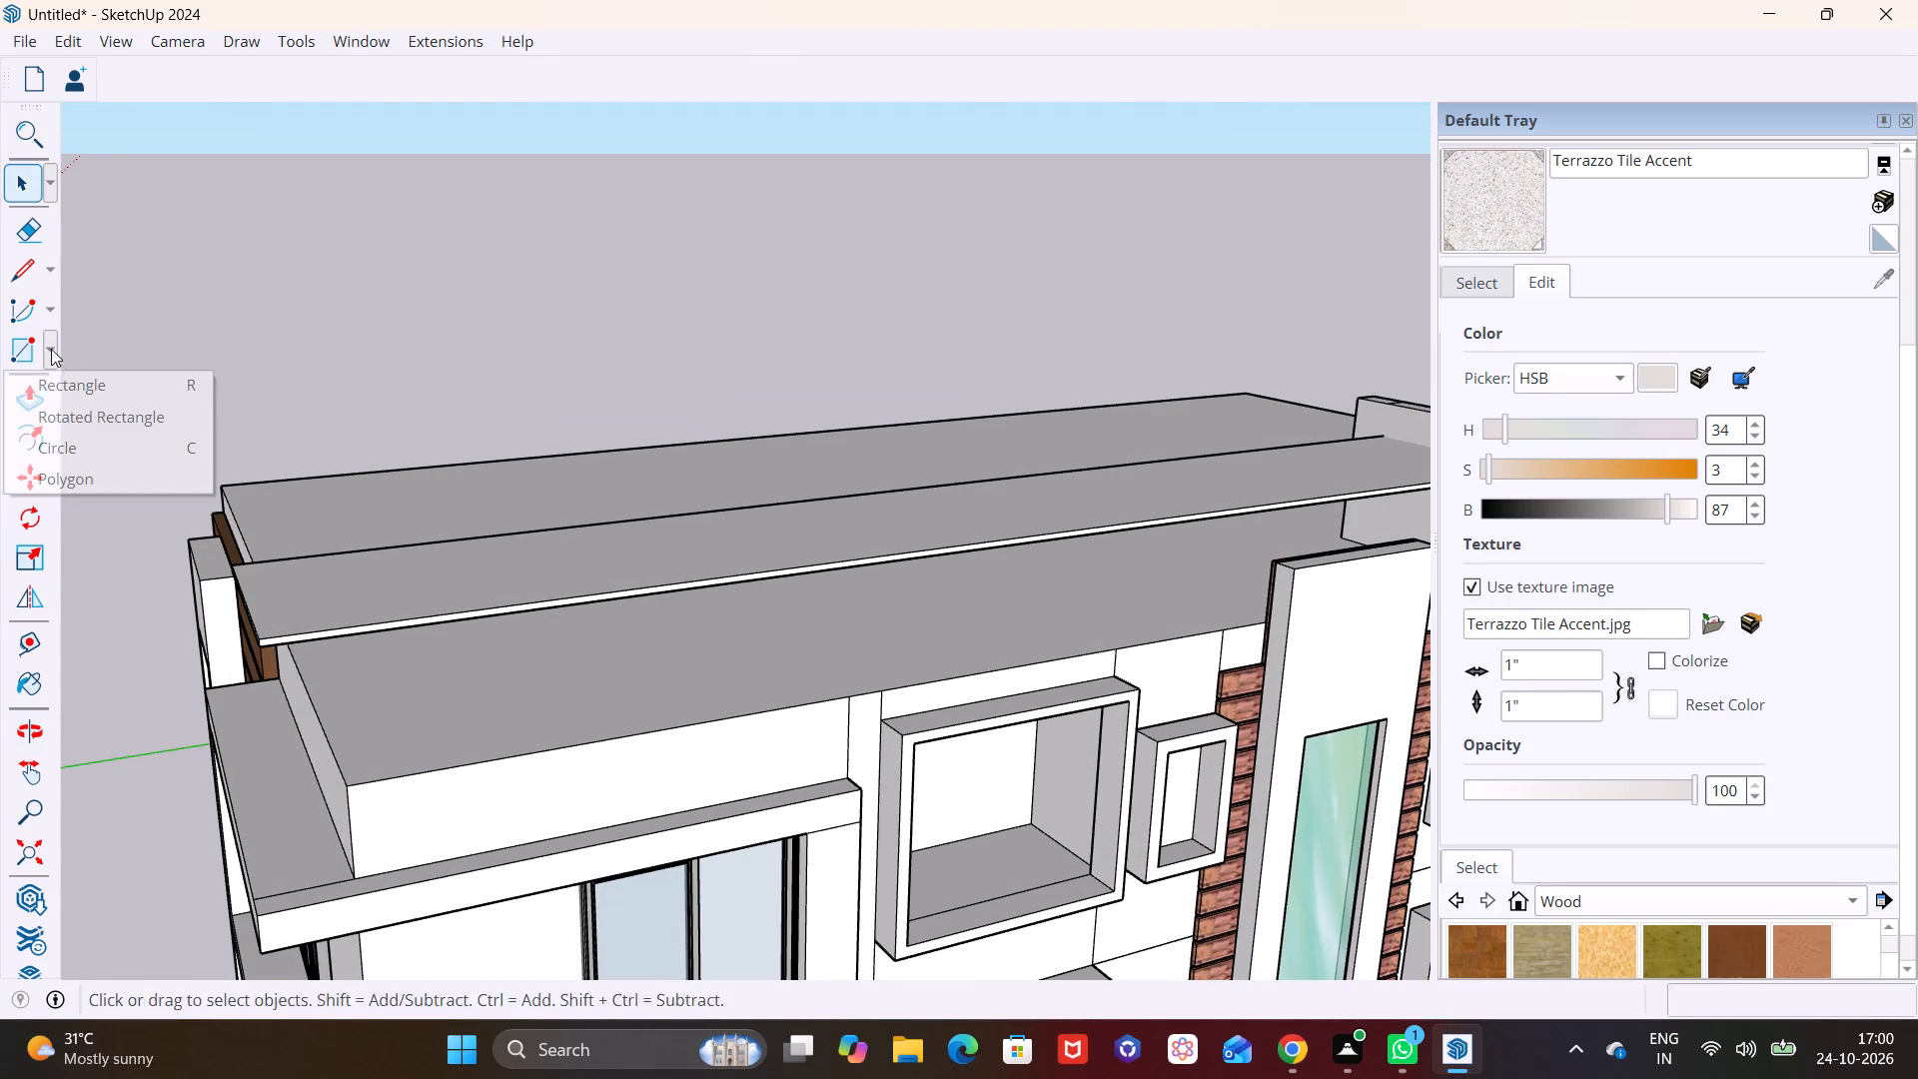
{"action": "left_click", "coordinate": [62, 387]}
{"action": "scroll", "coordinate": [439, 764], "scroll_direction": "up", "scroll_amount": 6}
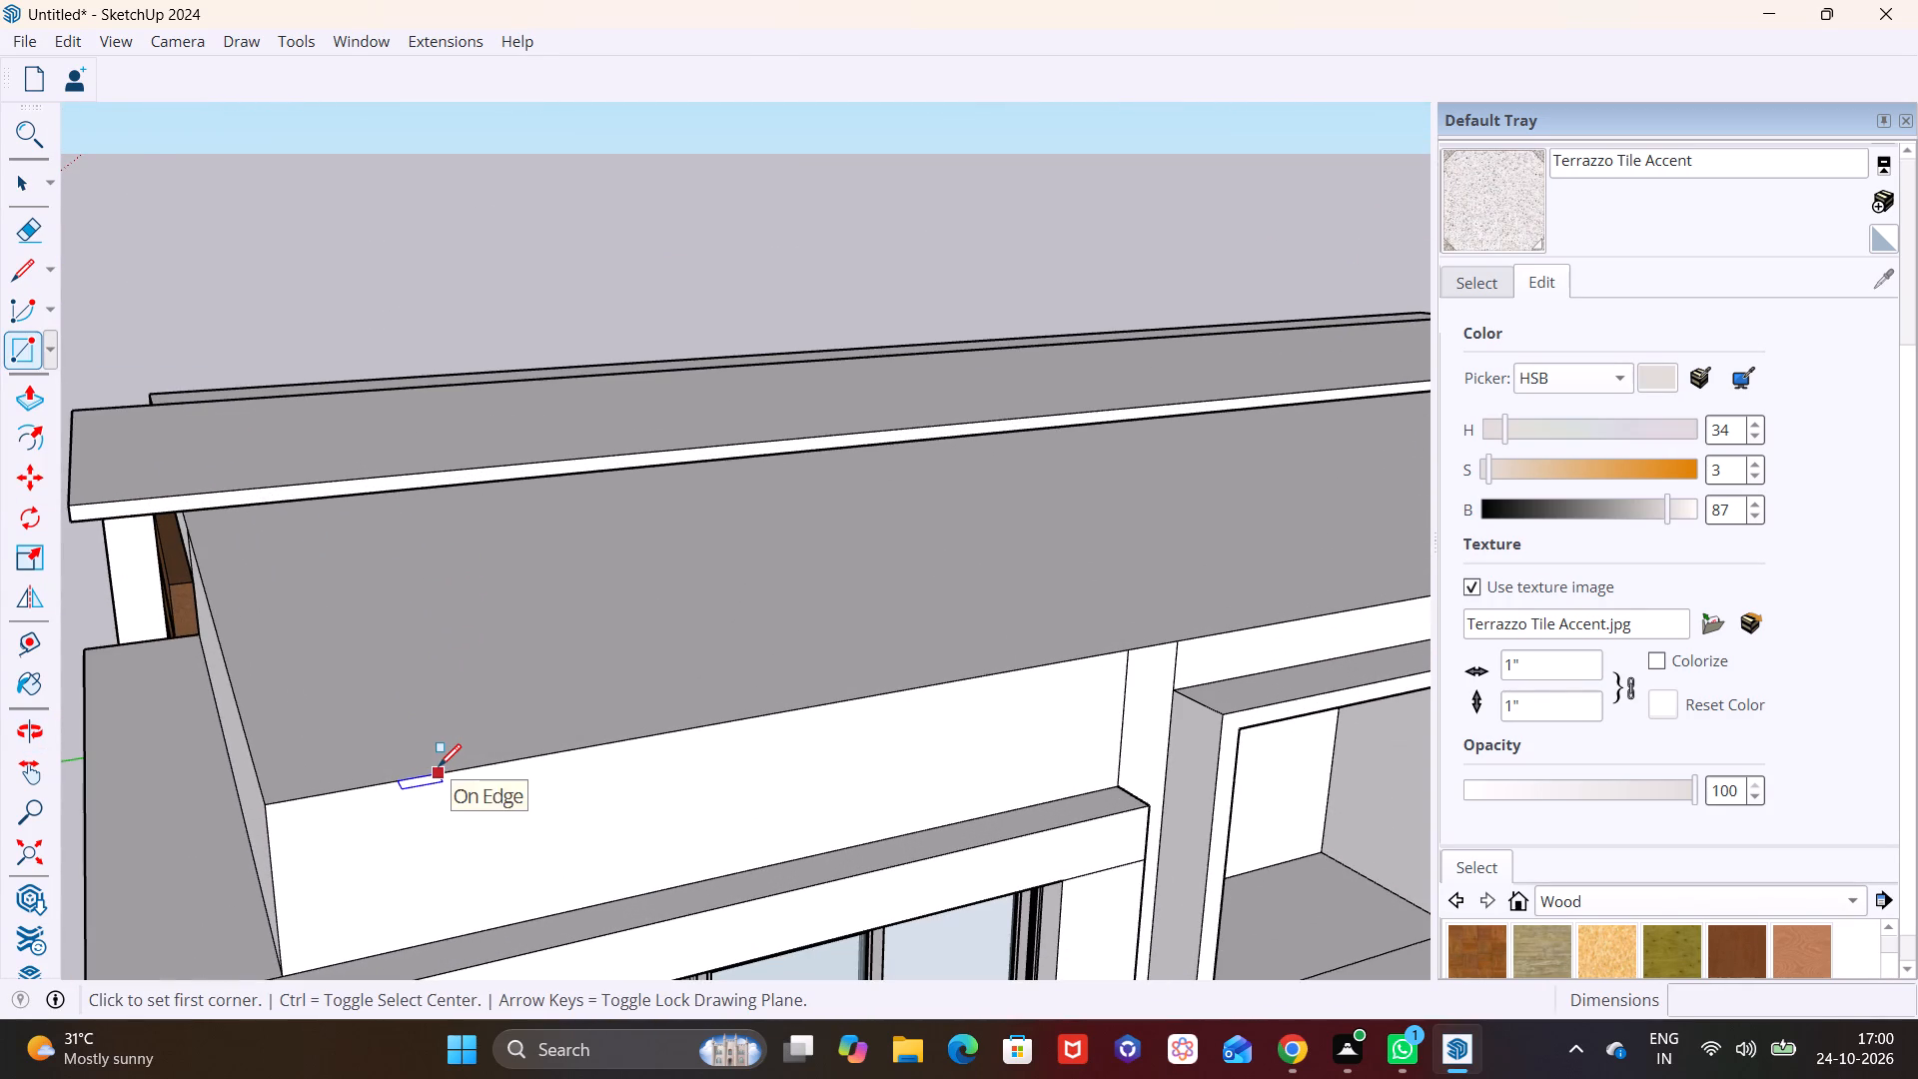
{"action": "left_click", "coordinate": [573, 749]}
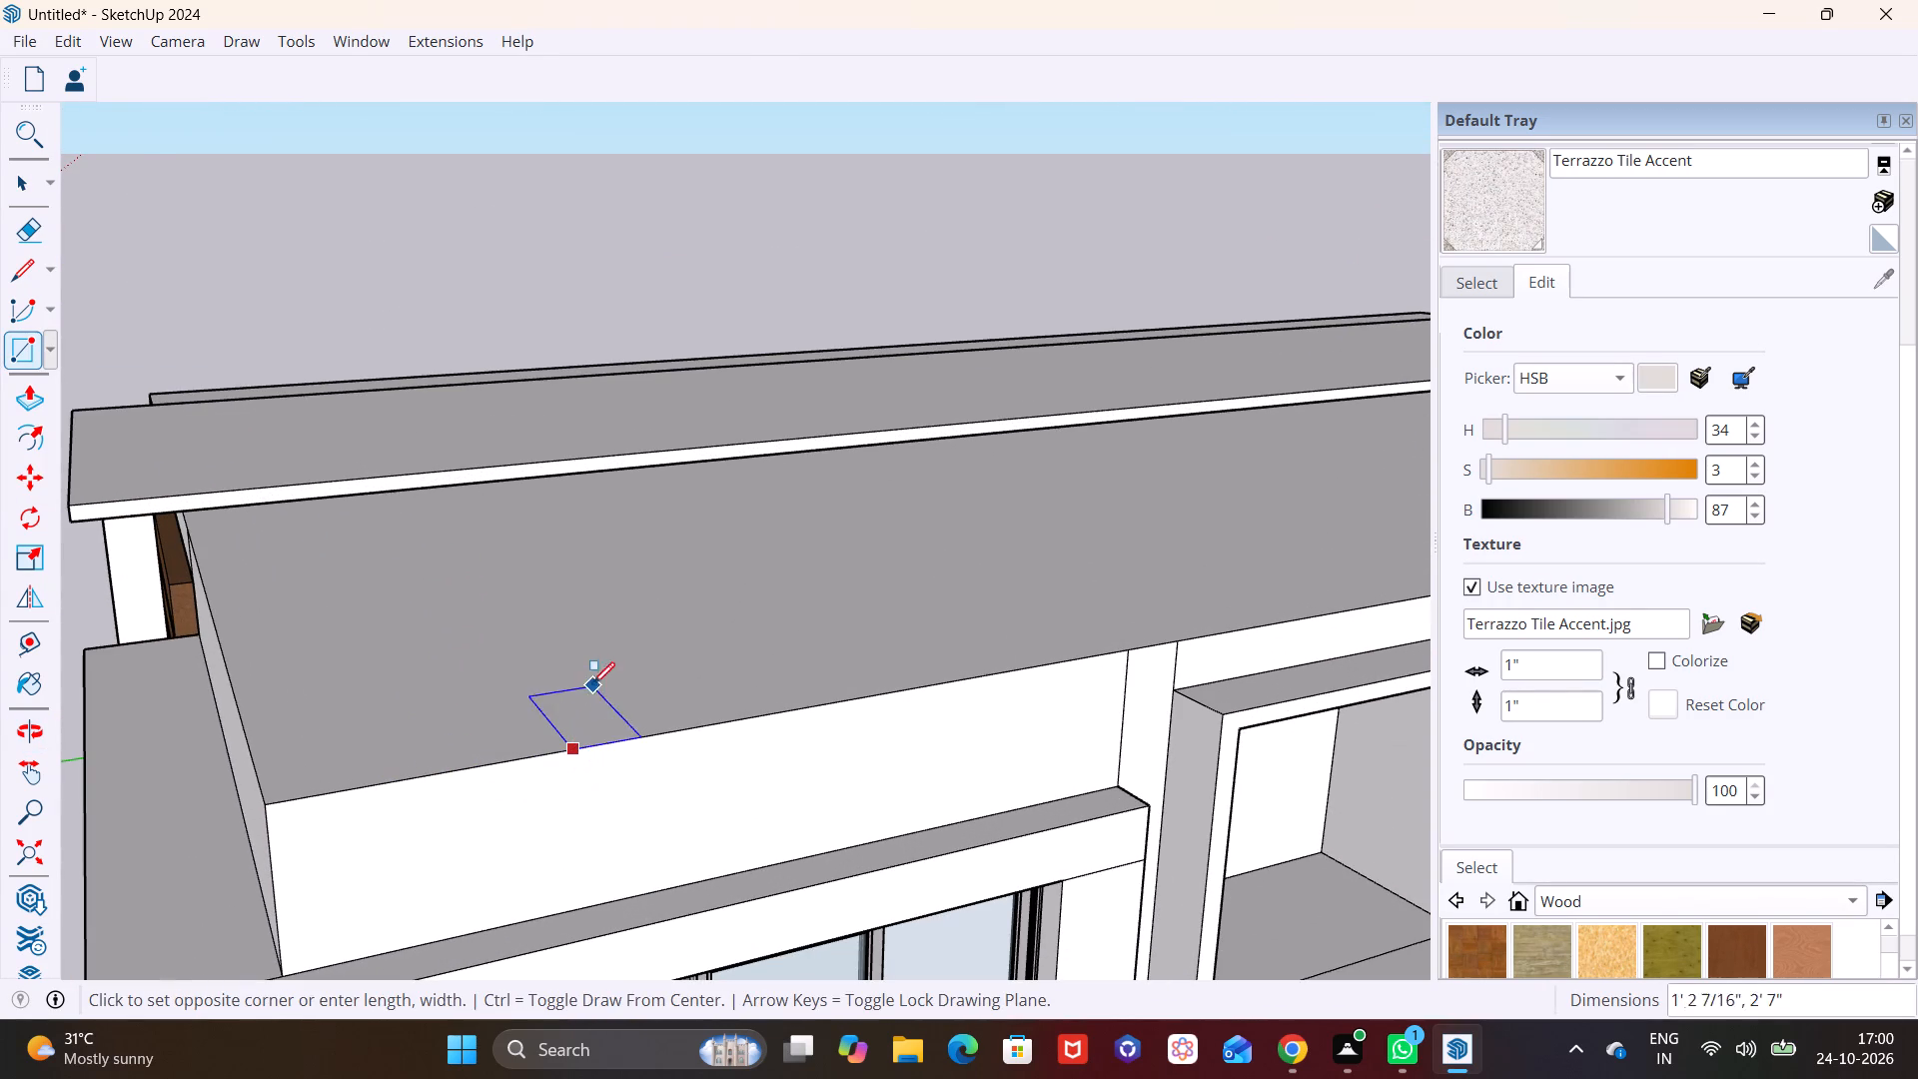
{"action": "left_click", "coordinate": [515, 626]}
{"action": "key", "text": "space"}
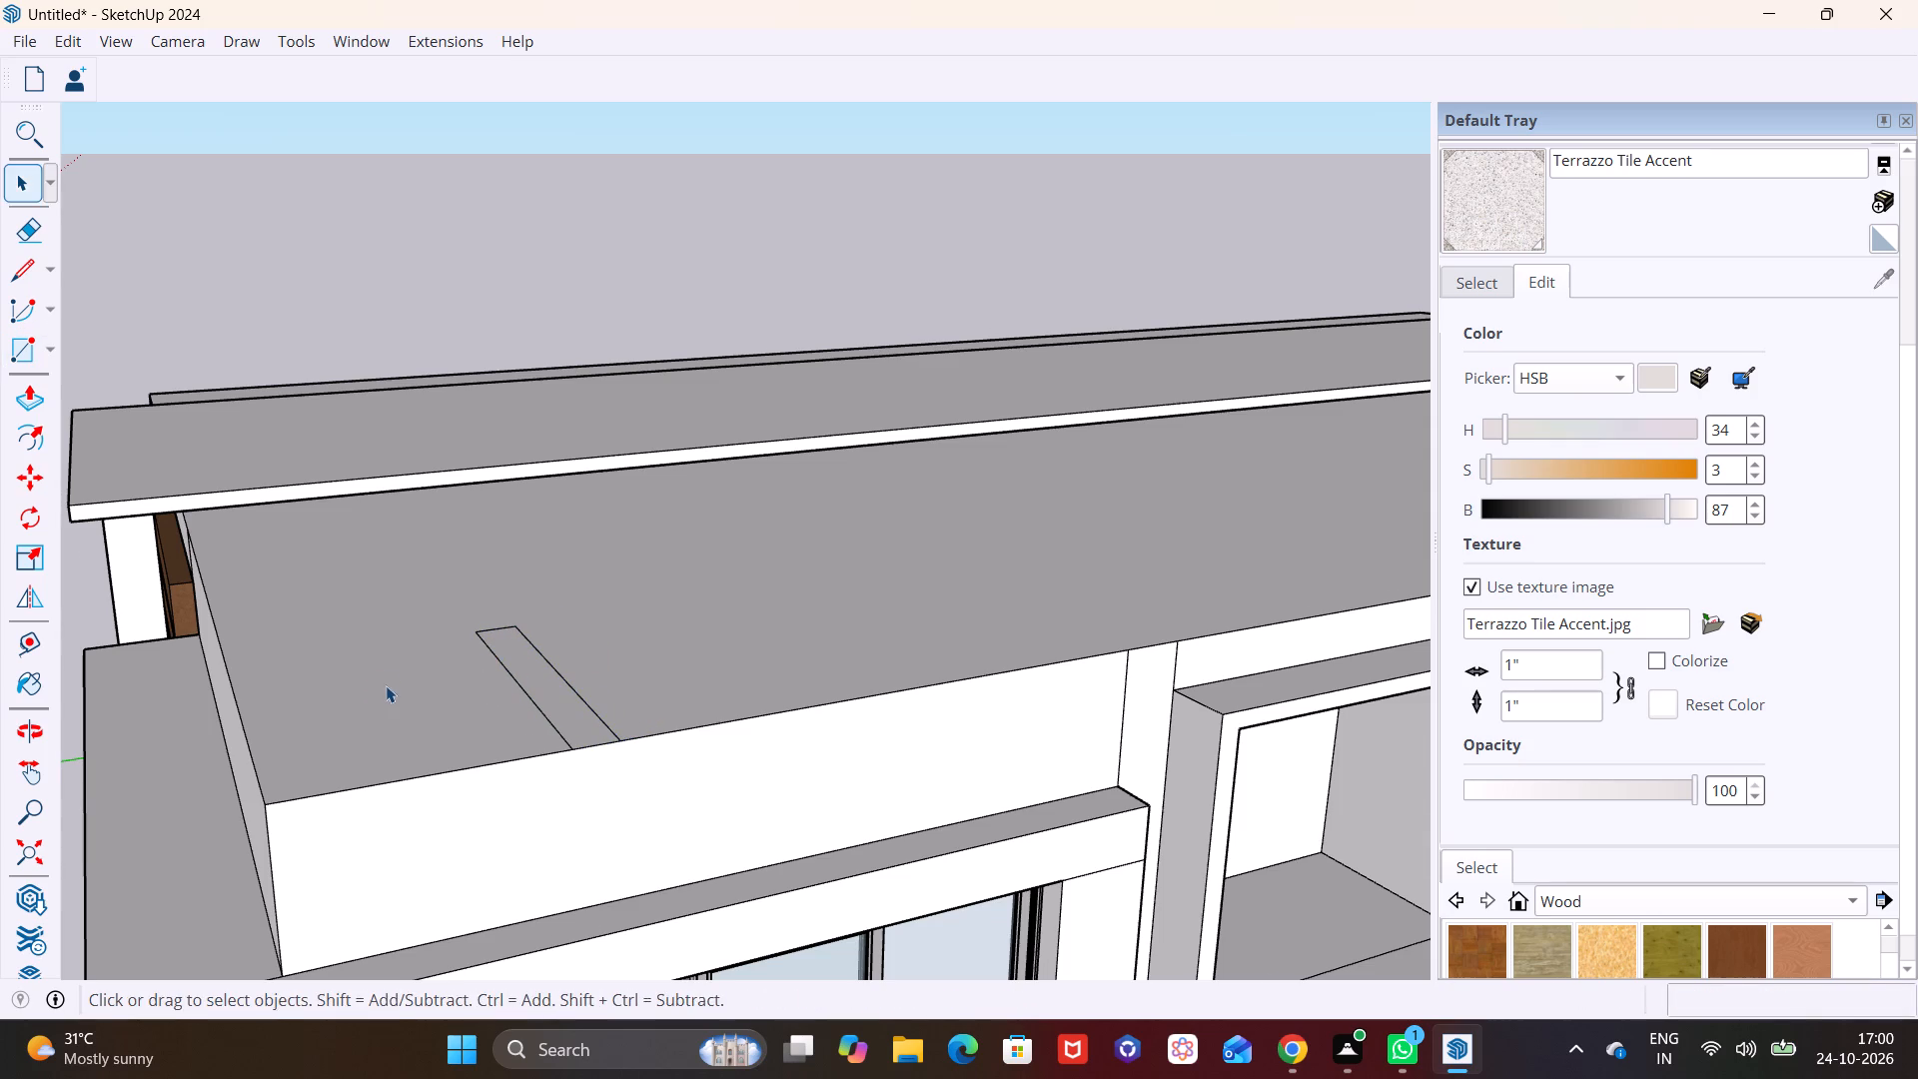
Draw a narrow rectangle on the roof, running inward from the side edge near its far corner.
{"action": "middle_click_drag", "start_coordinate": [386, 685], "coordinate": [675, 704]}
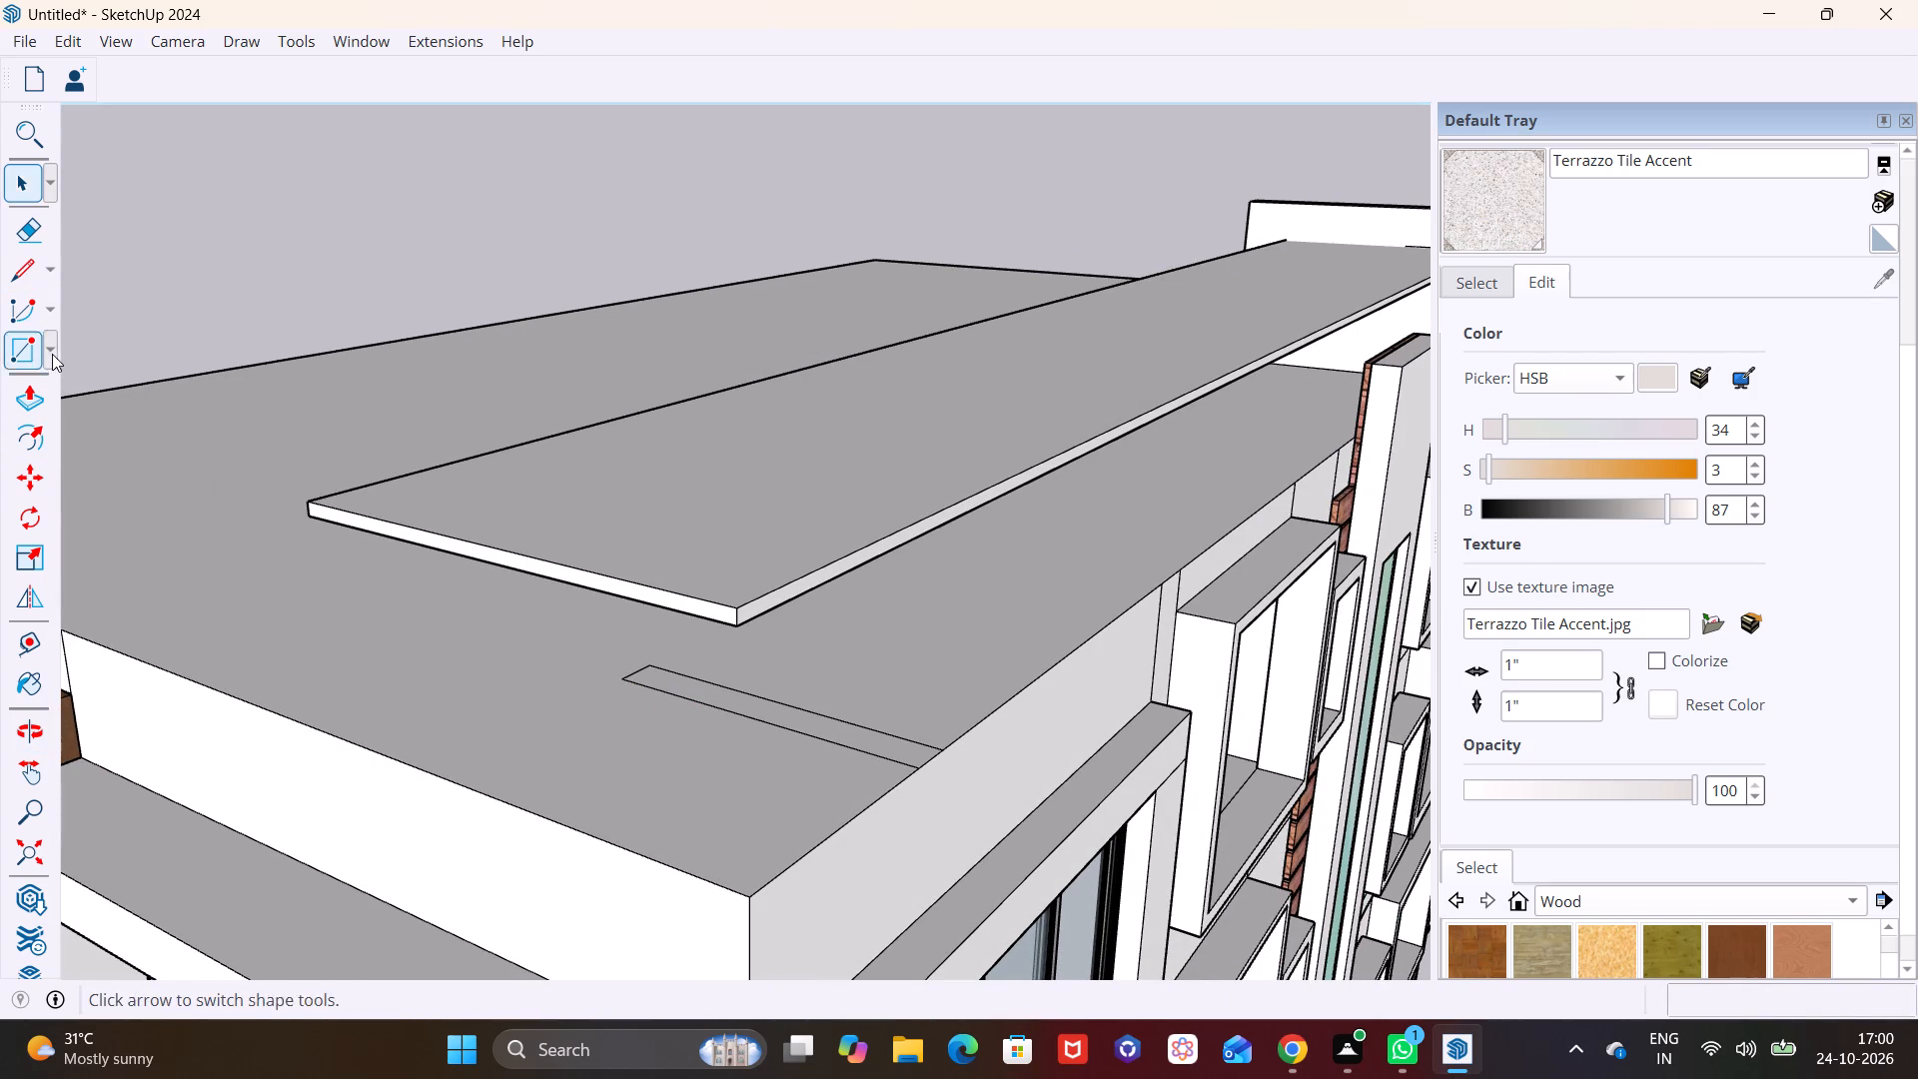
{"action": "left_click", "coordinate": [52, 354]}
{"action": "left_click", "coordinate": [58, 396]}
{"action": "scroll", "coordinate": [238, 620], "scroll_direction": "down", "scroll_amount": 1}
{"action": "middle_click_drag", "start_coordinate": [238, 626], "coordinate": [624, 590], "text": "shift"}
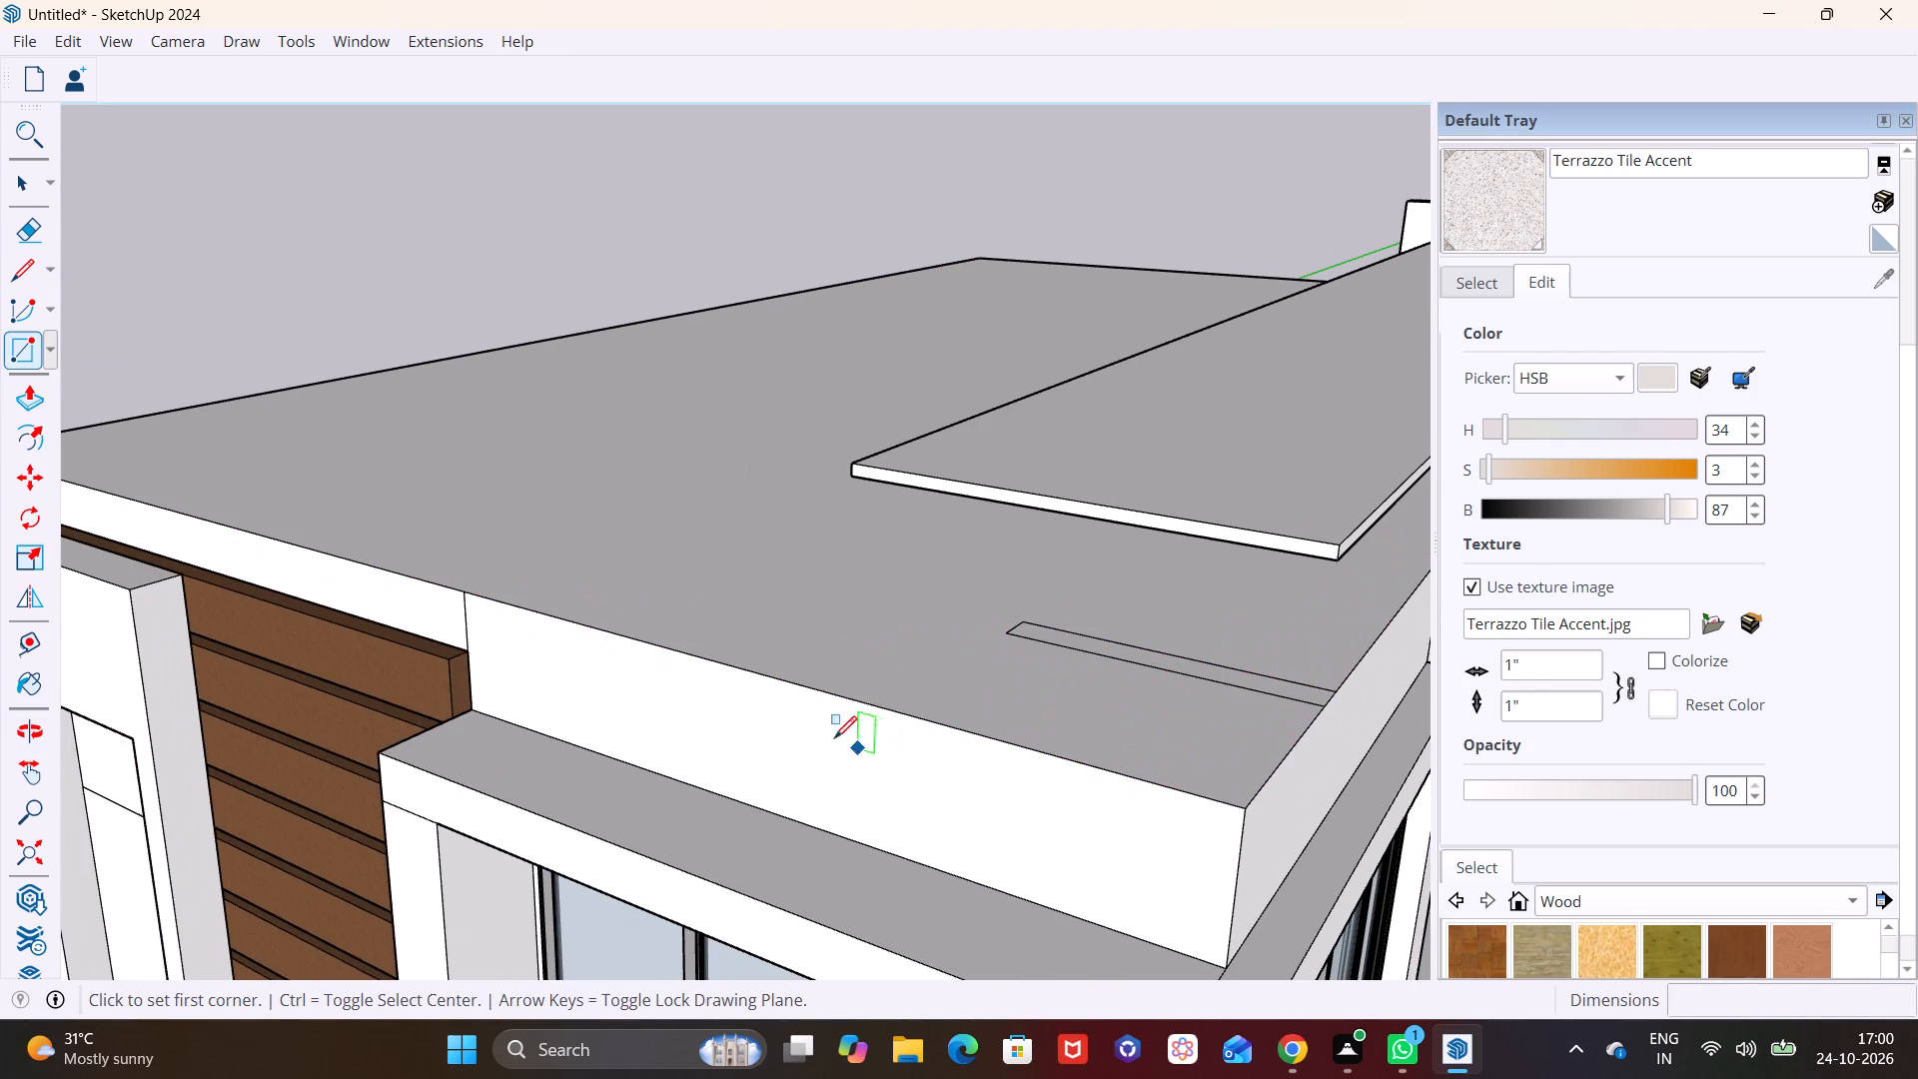
{"action": "middle_click_drag", "start_coordinate": [893, 697], "coordinate": [808, 755]}
{"action": "middle_click_drag", "start_coordinate": [325, 489], "coordinate": [346, 593], "text": "shift"}
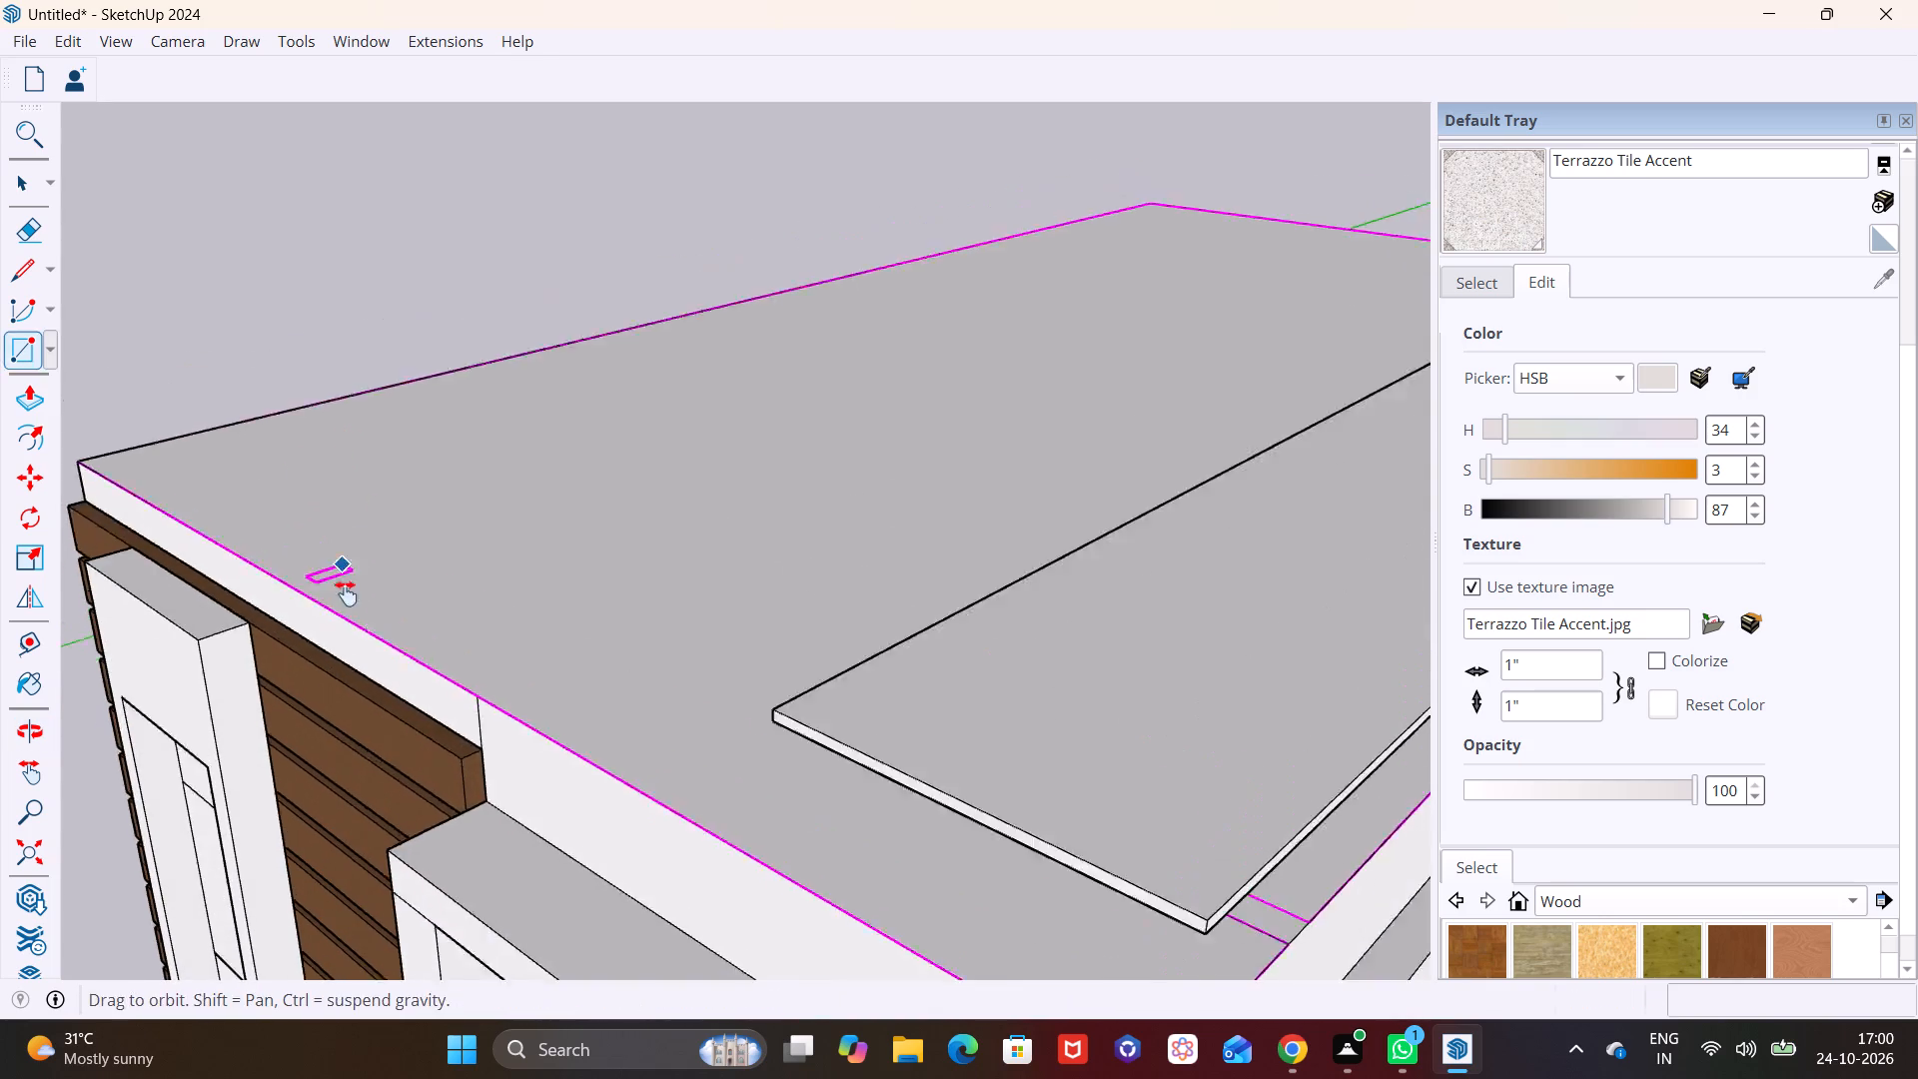
{"action": "middle_click_drag", "start_coordinate": [346, 593], "coordinate": [361, 719], "text": "shift"}
{"action": "scroll", "coordinate": [254, 574], "scroll_direction": "down", "scroll_amount": 1}
{"action": "middle_click_drag", "start_coordinate": [231, 583], "coordinate": [234, 647], "text": "shift"}
{"action": "scroll", "coordinate": [174, 609], "scroll_direction": "up", "scroll_amount": 6}
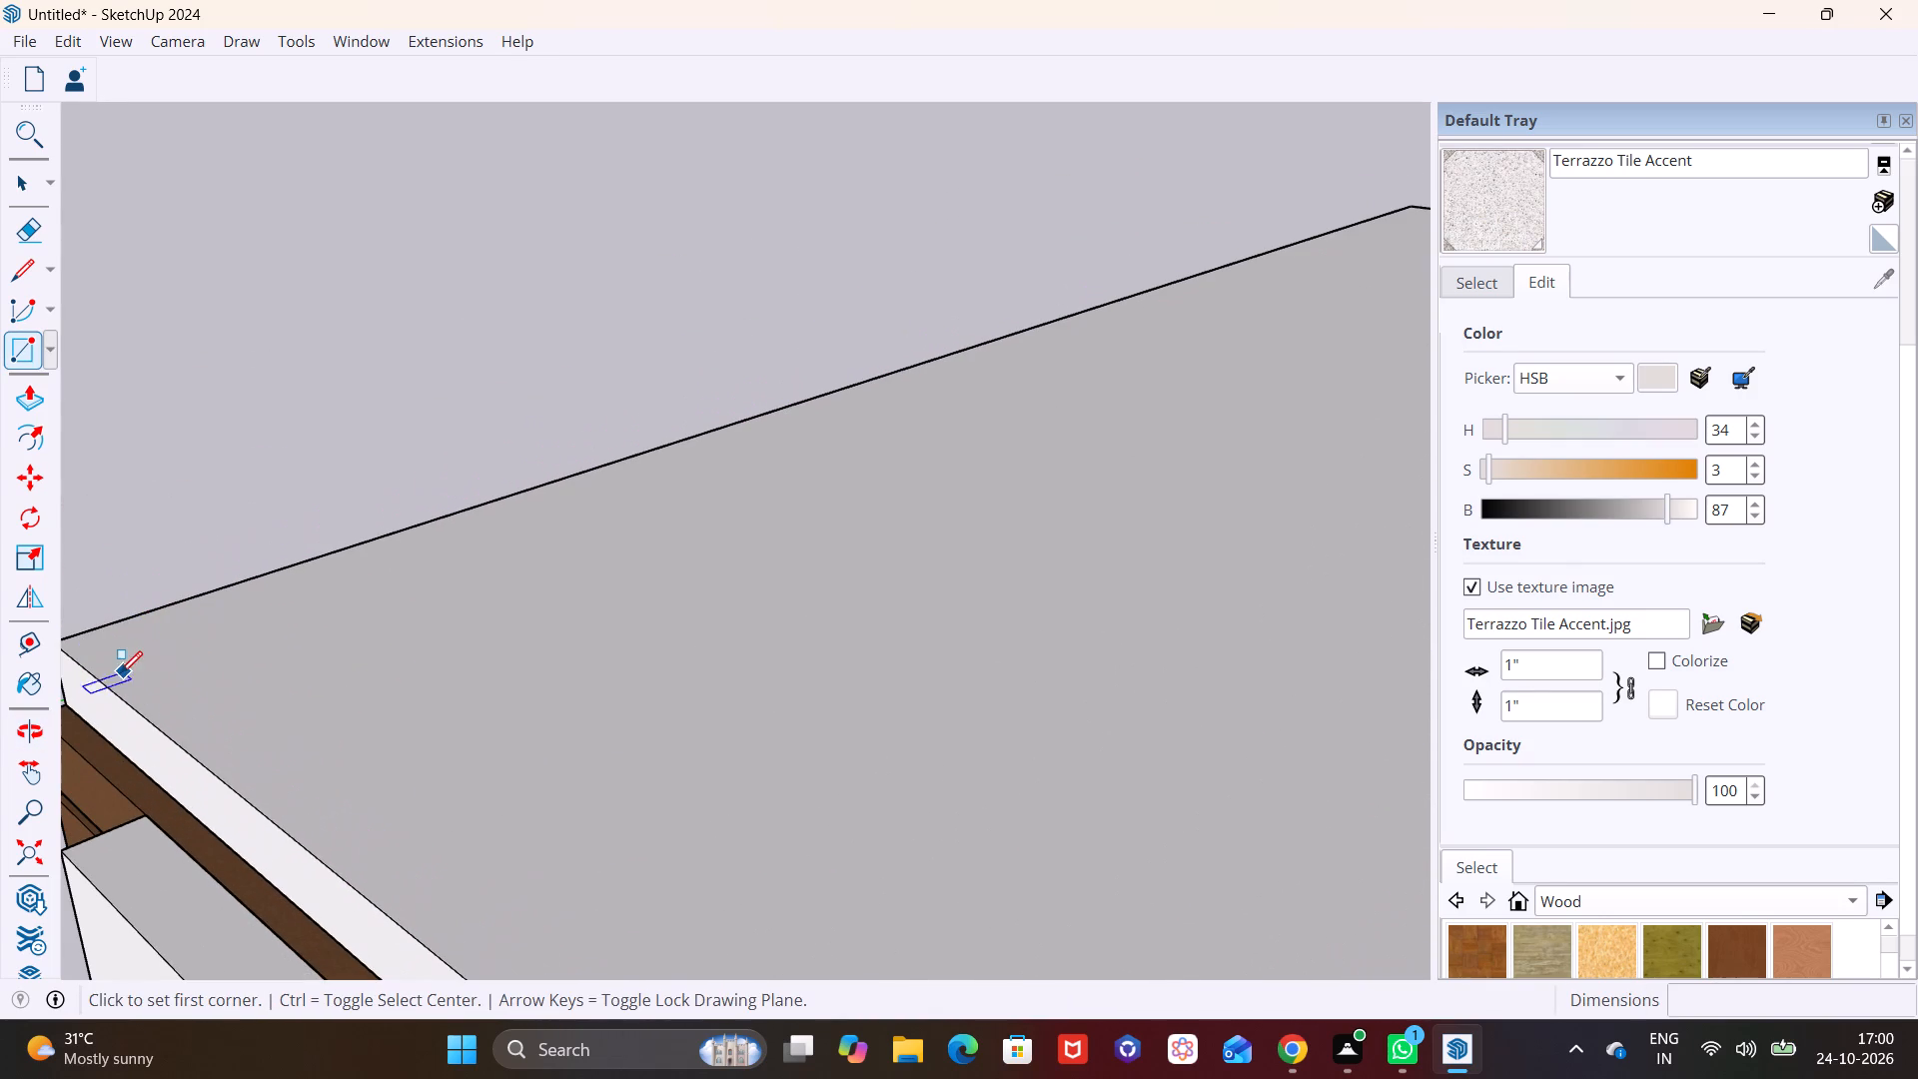
{"action": "left_click", "coordinate": [95, 673]}
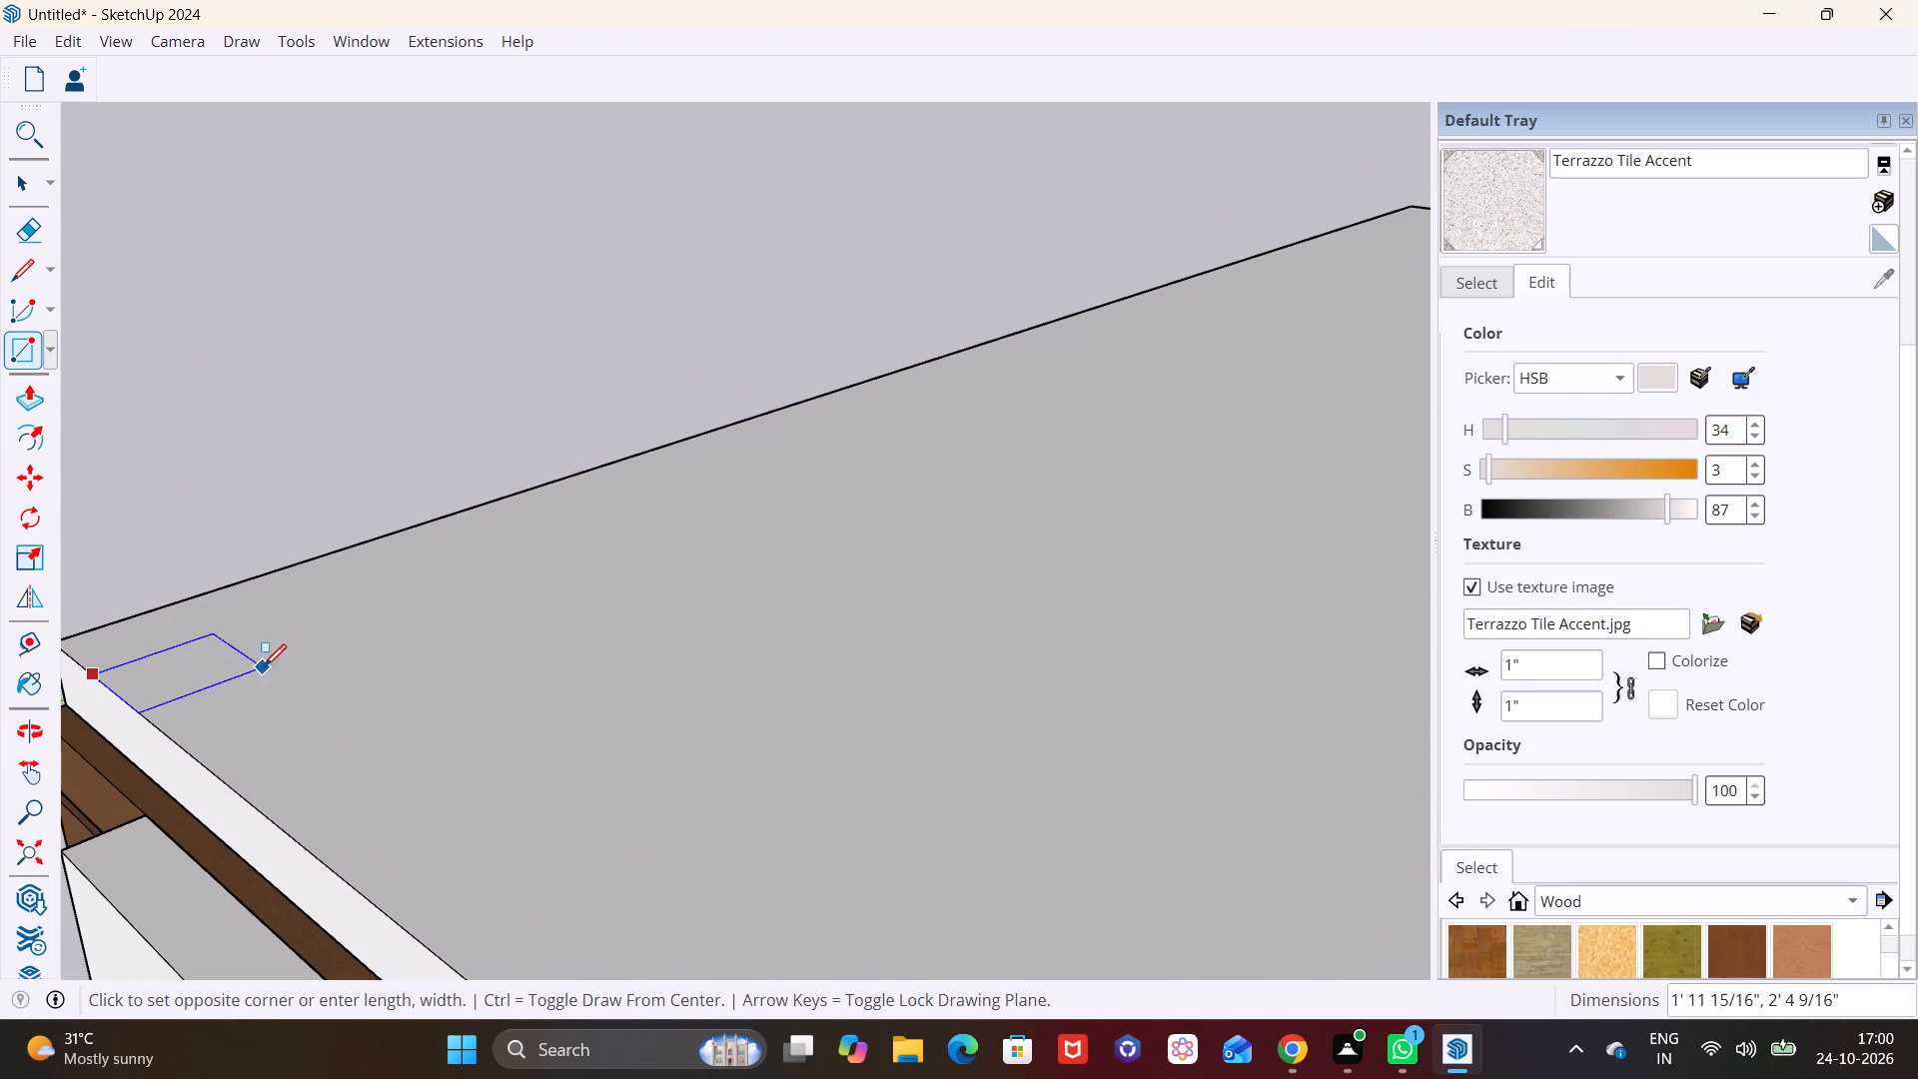
{"action": "left_click", "coordinate": [334, 624]}
Draw another narrow rectangle inward from the roof's side edge, above the wood cladding.
{"action": "scroll", "coordinate": [483, 824], "scroll_direction": "down", "scroll_amount": 6}
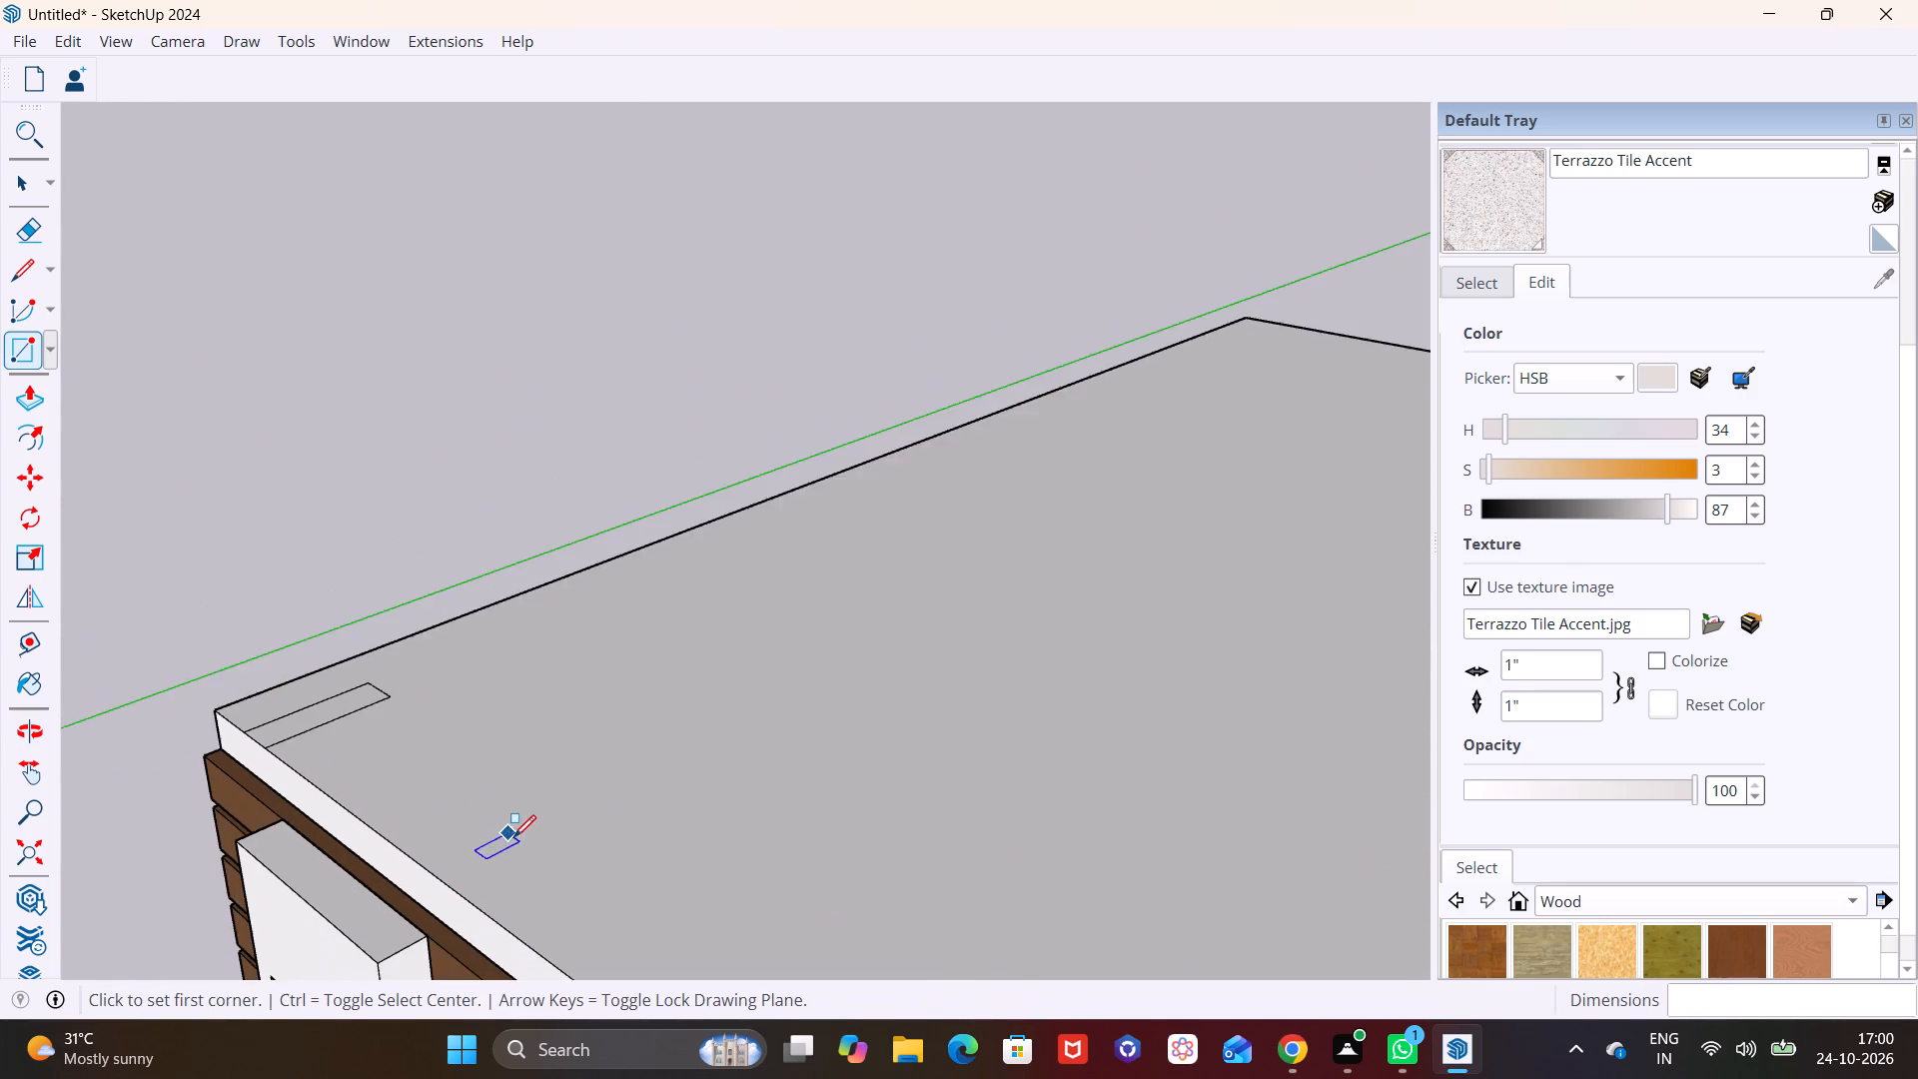
{"action": "middle_click_drag", "start_coordinate": [581, 854], "coordinate": [525, 669], "text": "shift"}
{"action": "middle_click_drag", "start_coordinate": [647, 770], "coordinate": [532, 849]}
{"action": "left_click", "coordinate": [442, 765]}
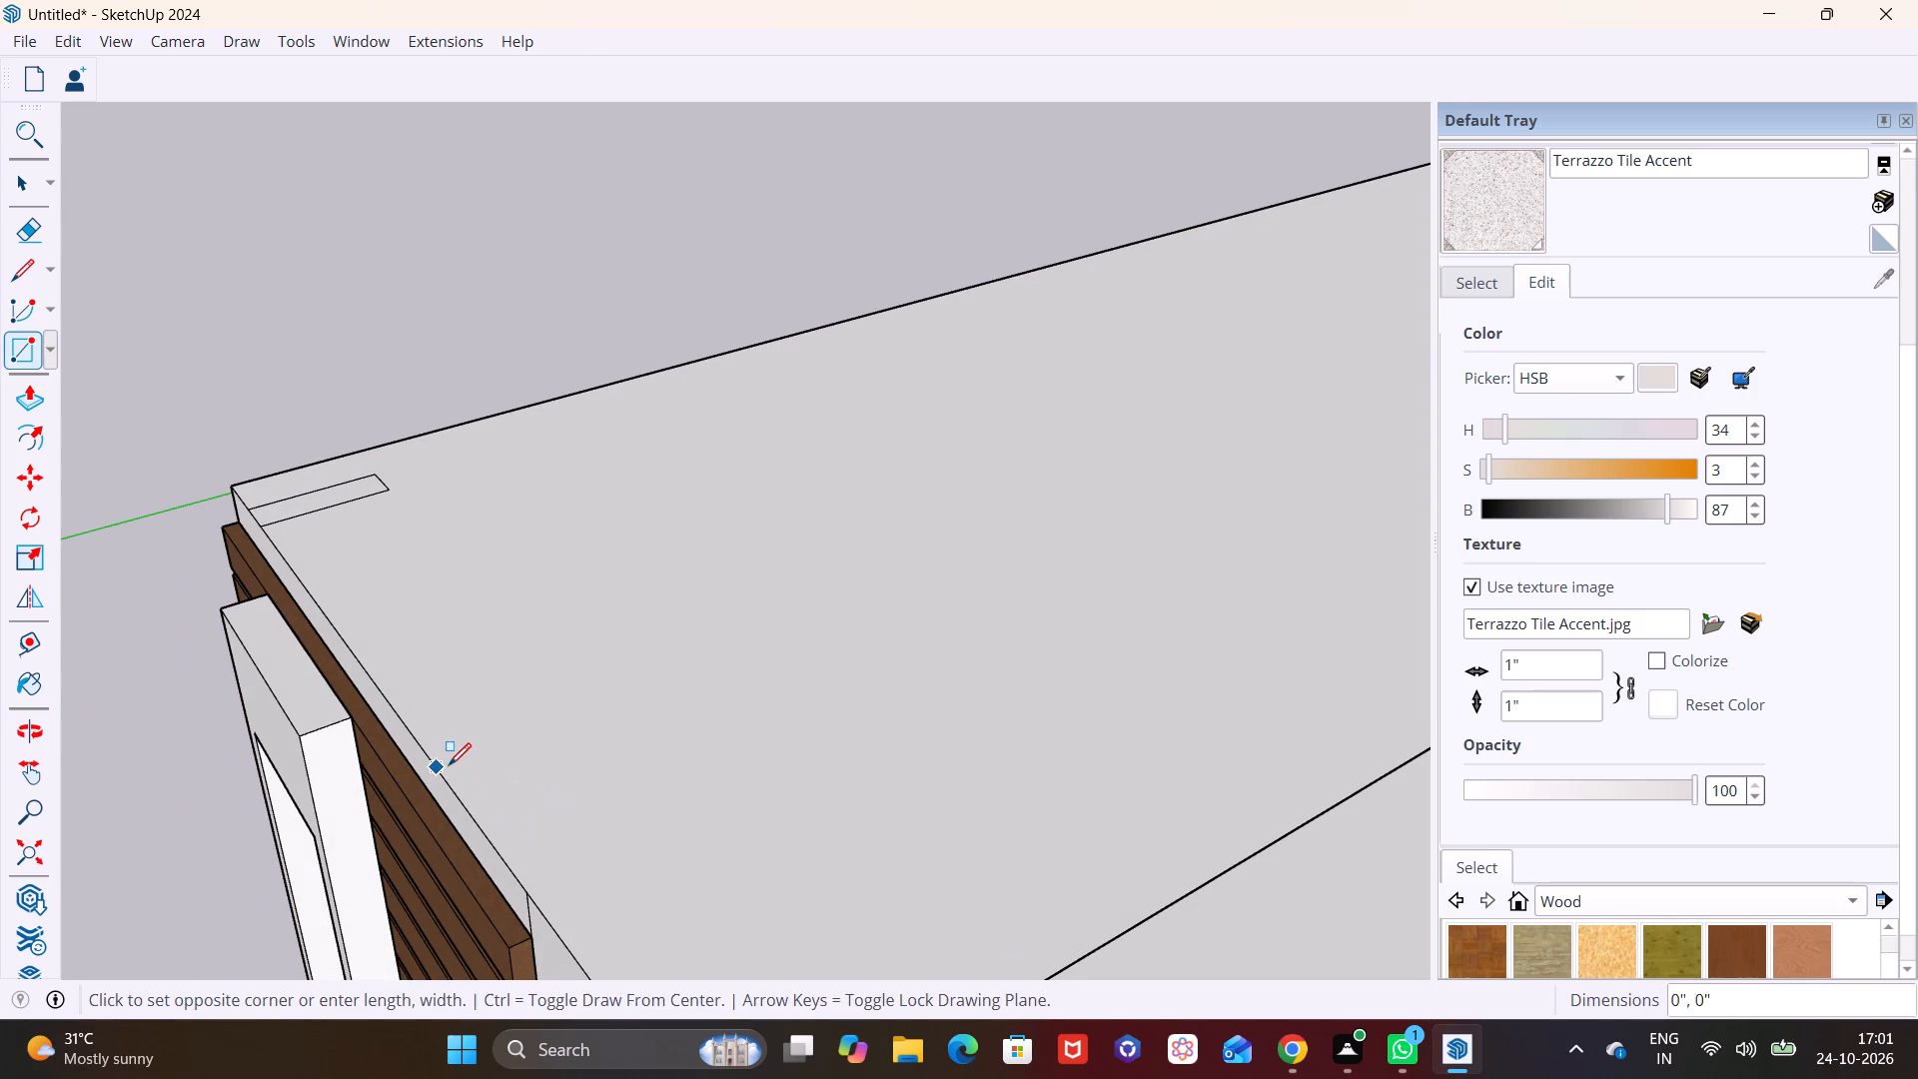
{"action": "left_click", "coordinate": [583, 739]}
Draw a third narrow rectangle inward from the roof's side edge, above the corner window bay.
{"action": "scroll", "coordinate": [594, 816], "scroll_direction": "down", "scroll_amount": 3}
{"action": "middle_click_drag", "start_coordinate": [680, 878], "coordinate": [678, 868], "text": "shift"}
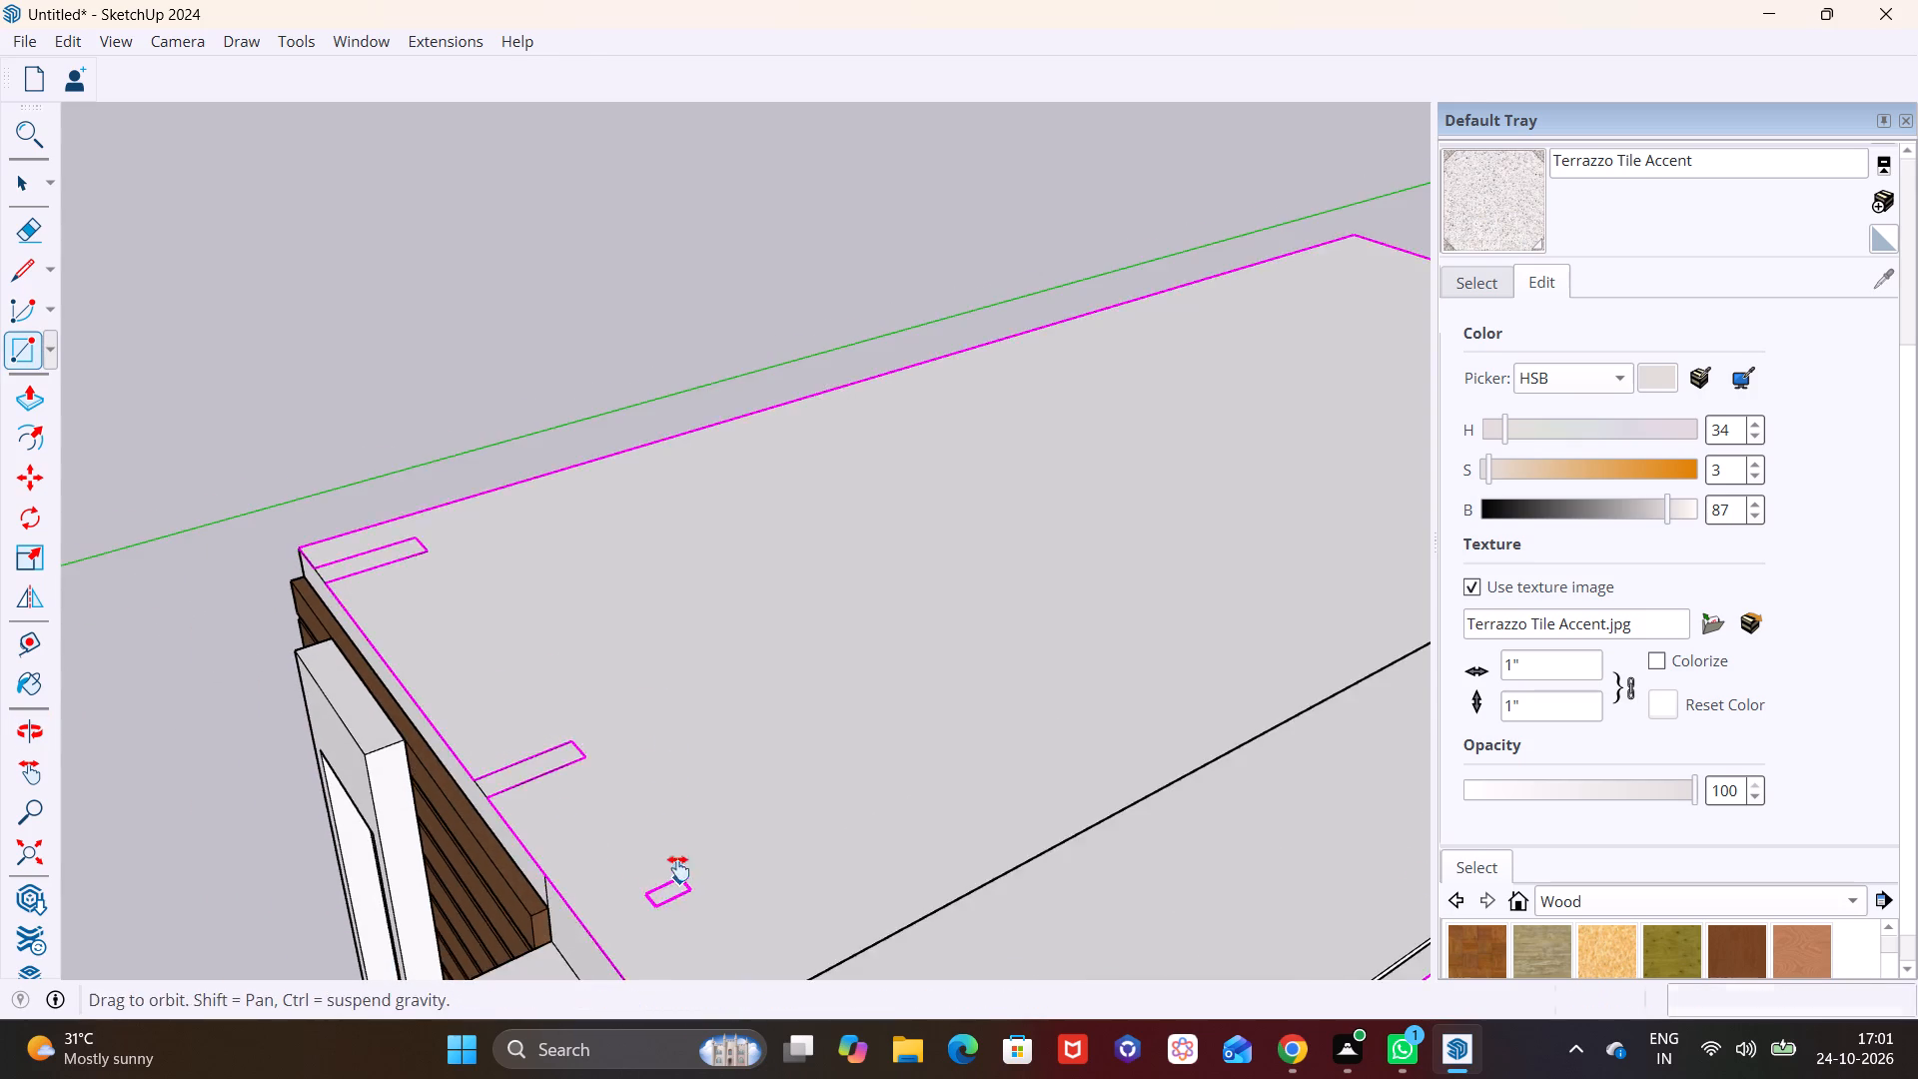
{"action": "middle_click_drag", "start_coordinate": [678, 868], "coordinate": [638, 660], "text": "shift"}
{"action": "scroll", "coordinate": [621, 732], "scroll_direction": "up", "scroll_amount": 1}
{"action": "middle_click_drag", "start_coordinate": [640, 789], "coordinate": [676, 681]}
{"action": "scroll", "coordinate": [646, 739], "scroll_direction": "up", "scroll_amount": 9}
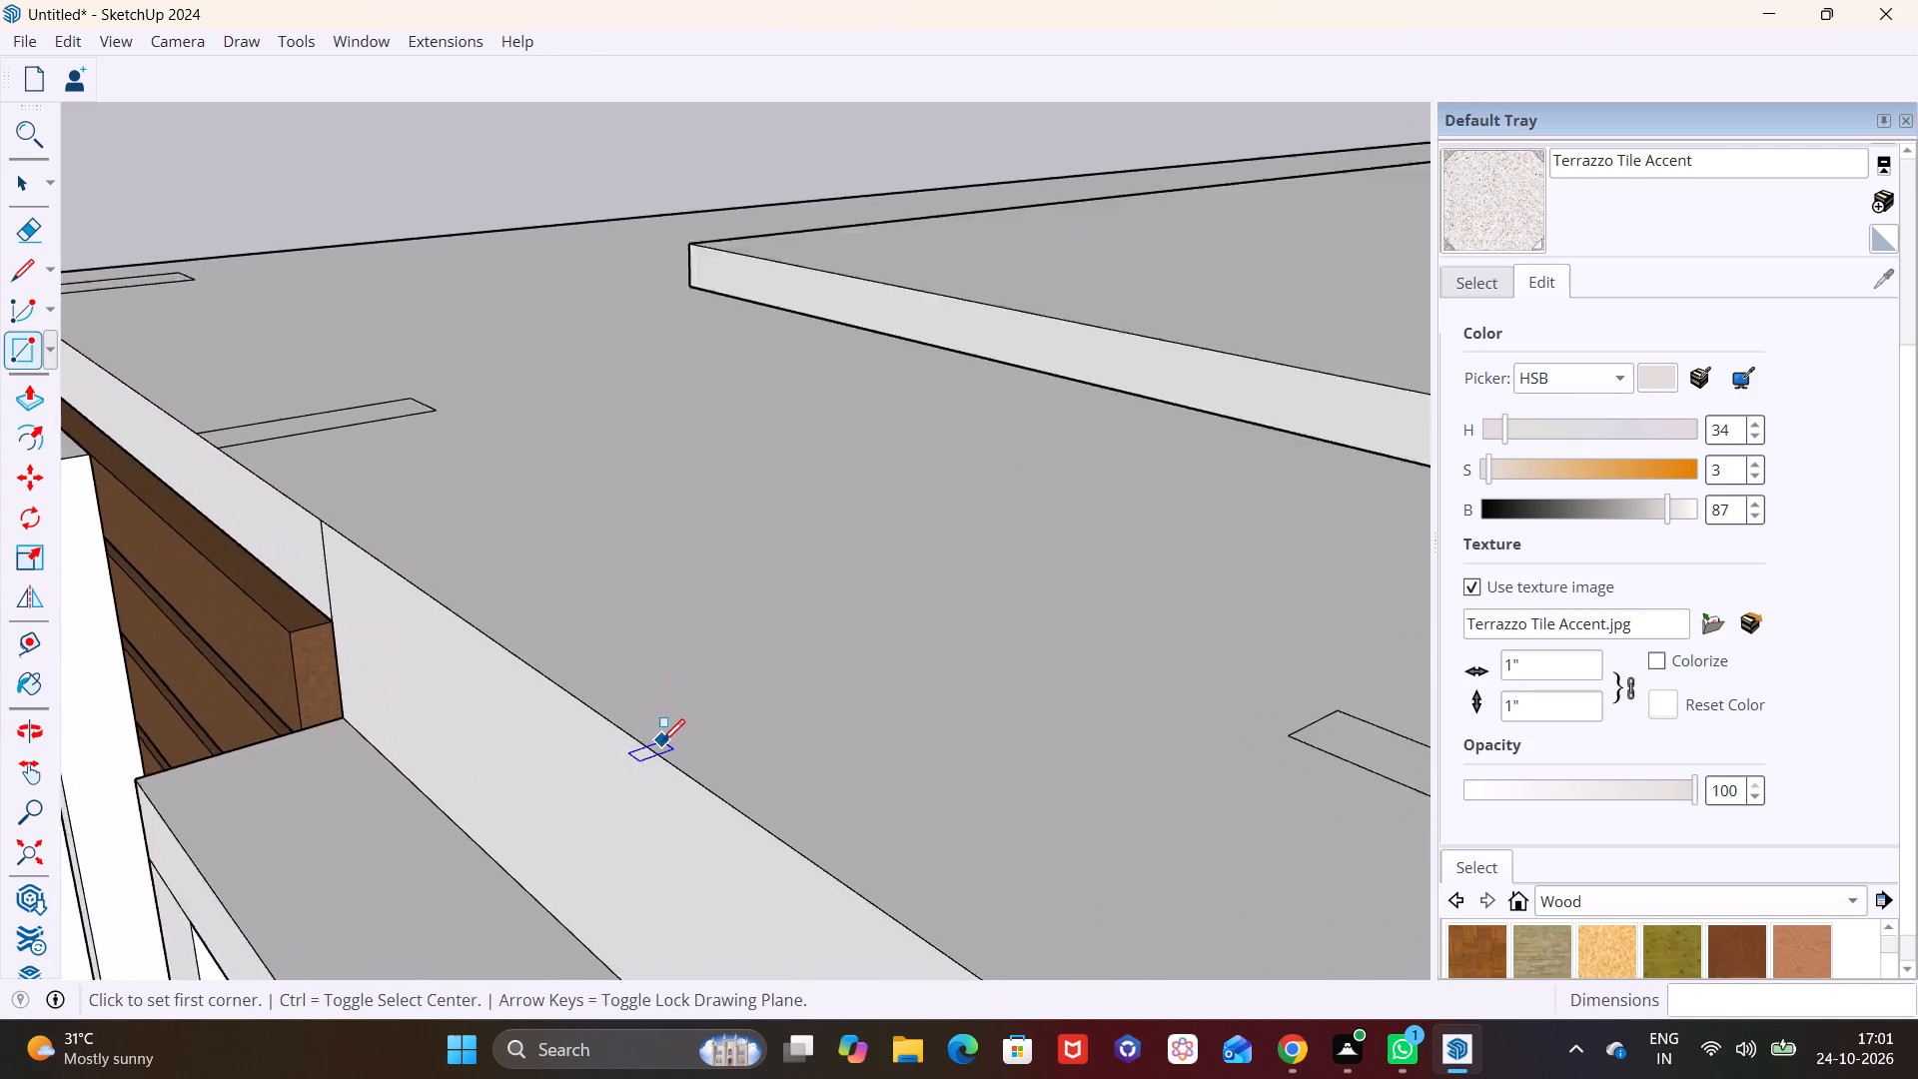
{"action": "scroll", "coordinate": [662, 741], "scroll_direction": "up", "scroll_amount": 2}
{"action": "left_click", "coordinate": [609, 716]}
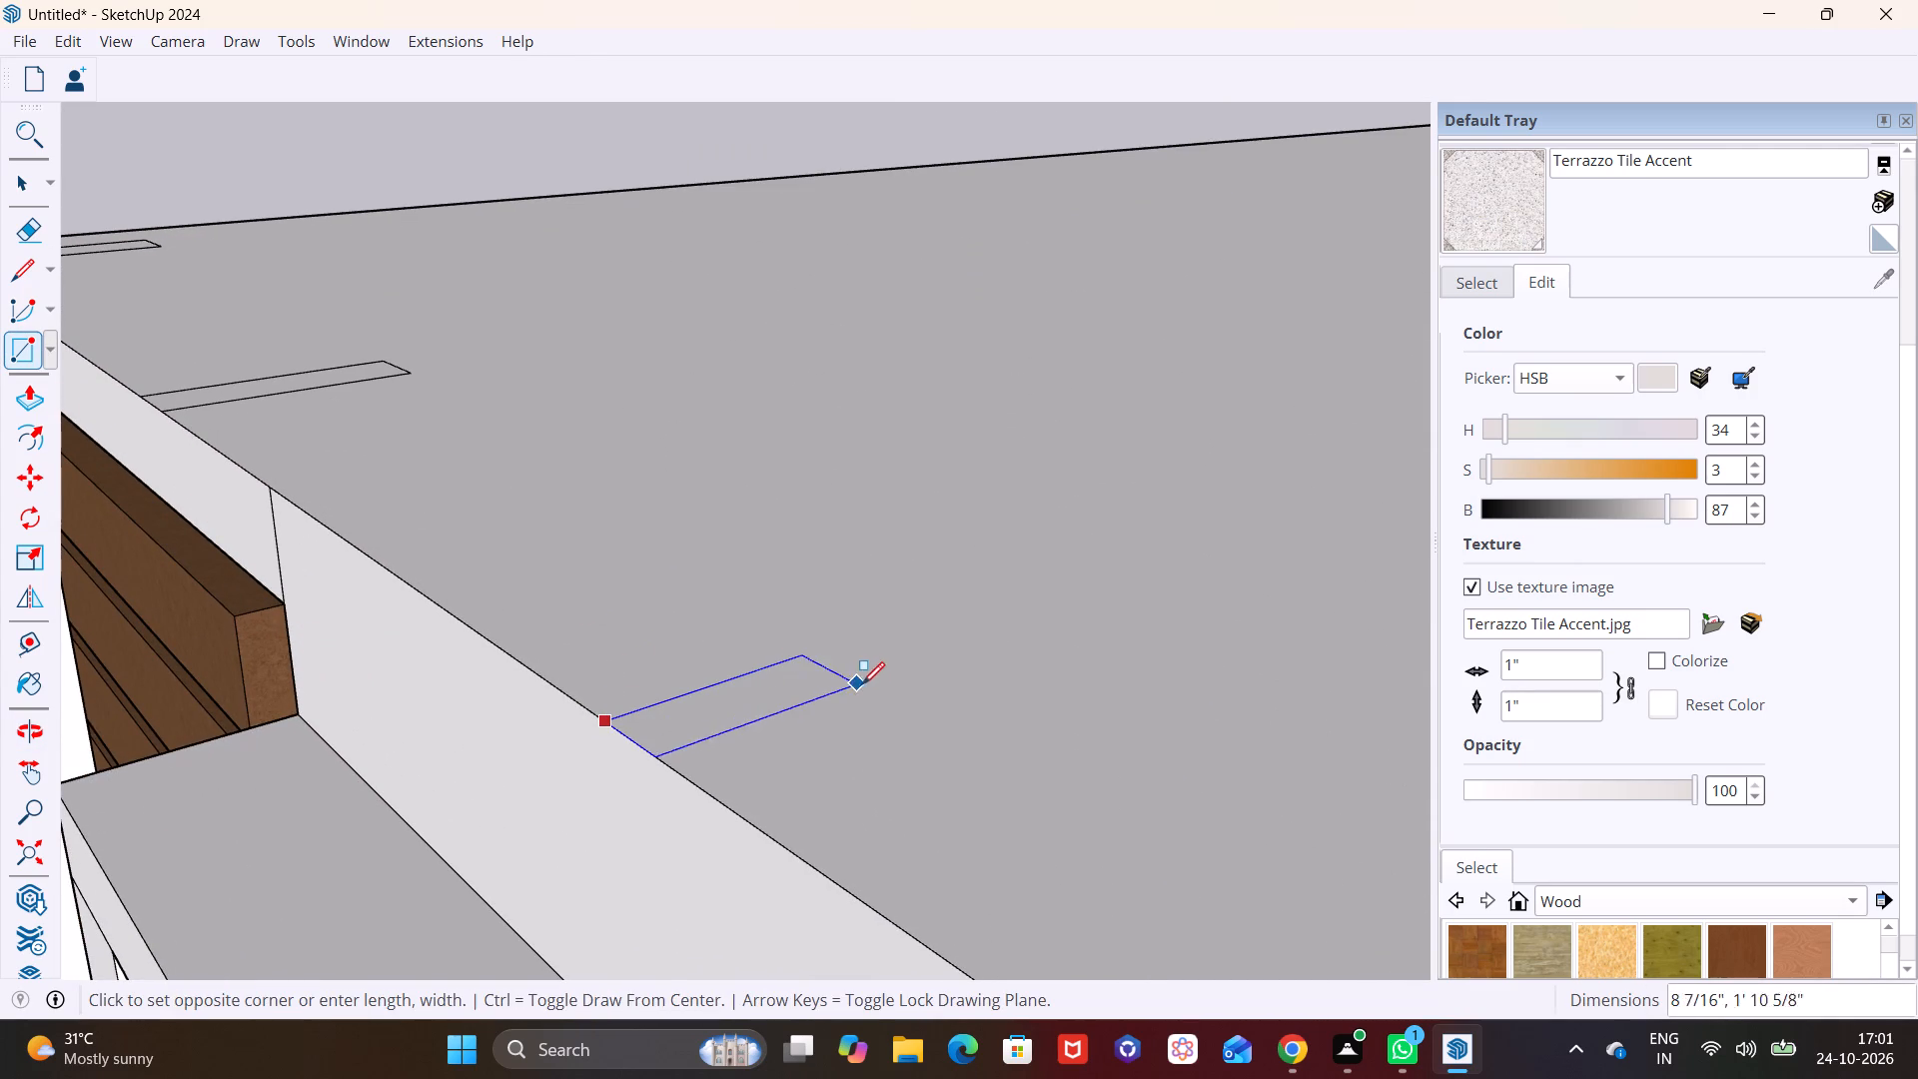
{"action": "left_click", "coordinate": [877, 657]}
{"action": "key", "text": "space"}
Push/Pull the narrow rectangle at the roof's front edge upward about 4' 11" to the overhanging slab's top edge.
{"action": "scroll", "coordinate": [176, 344], "scroll_direction": "down", "scroll_amount": 7}
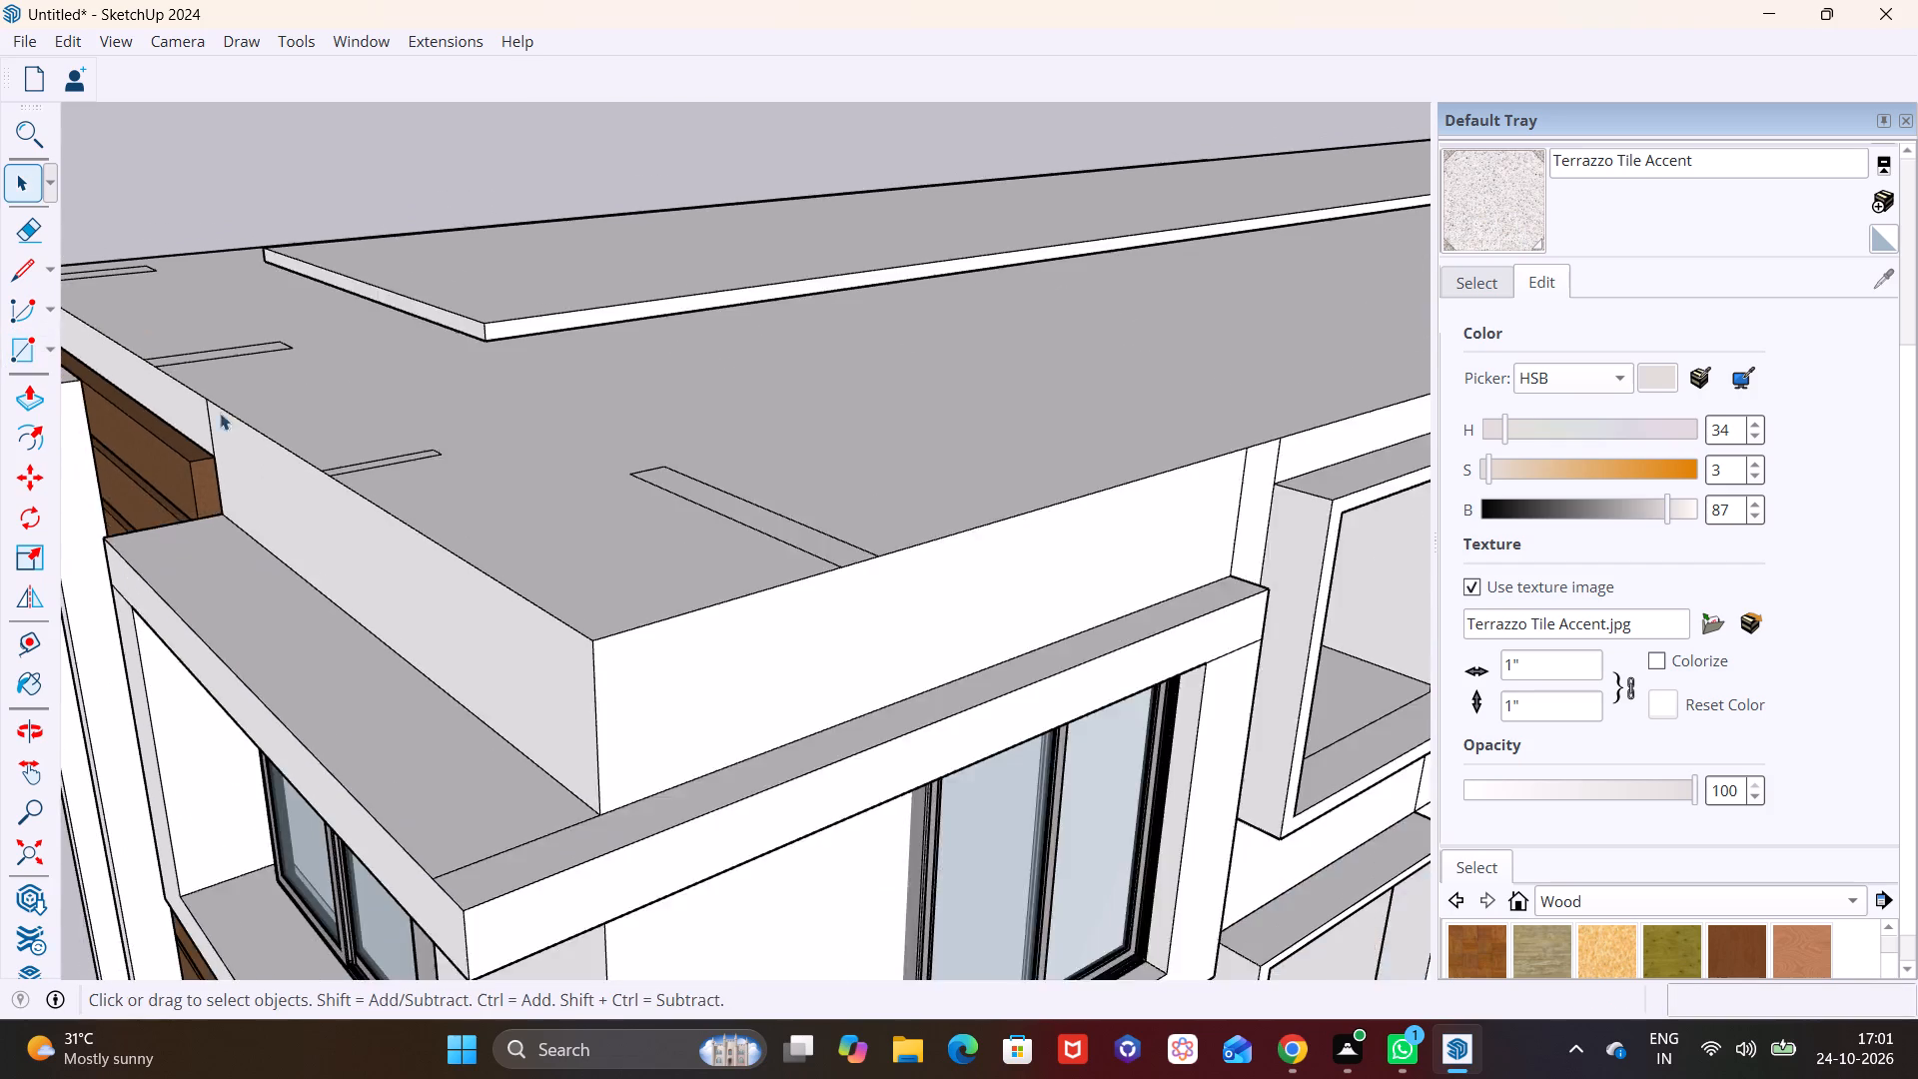
{"action": "middle_click_drag", "start_coordinate": [466, 447], "coordinate": [467, 392]}
{"action": "middle_click_drag", "start_coordinate": [656, 437], "coordinate": [540, 589]}
{"action": "scroll", "coordinate": [585, 560], "scroll_direction": "up", "scroll_amount": 4}
{"action": "left_click", "coordinate": [604, 558]}
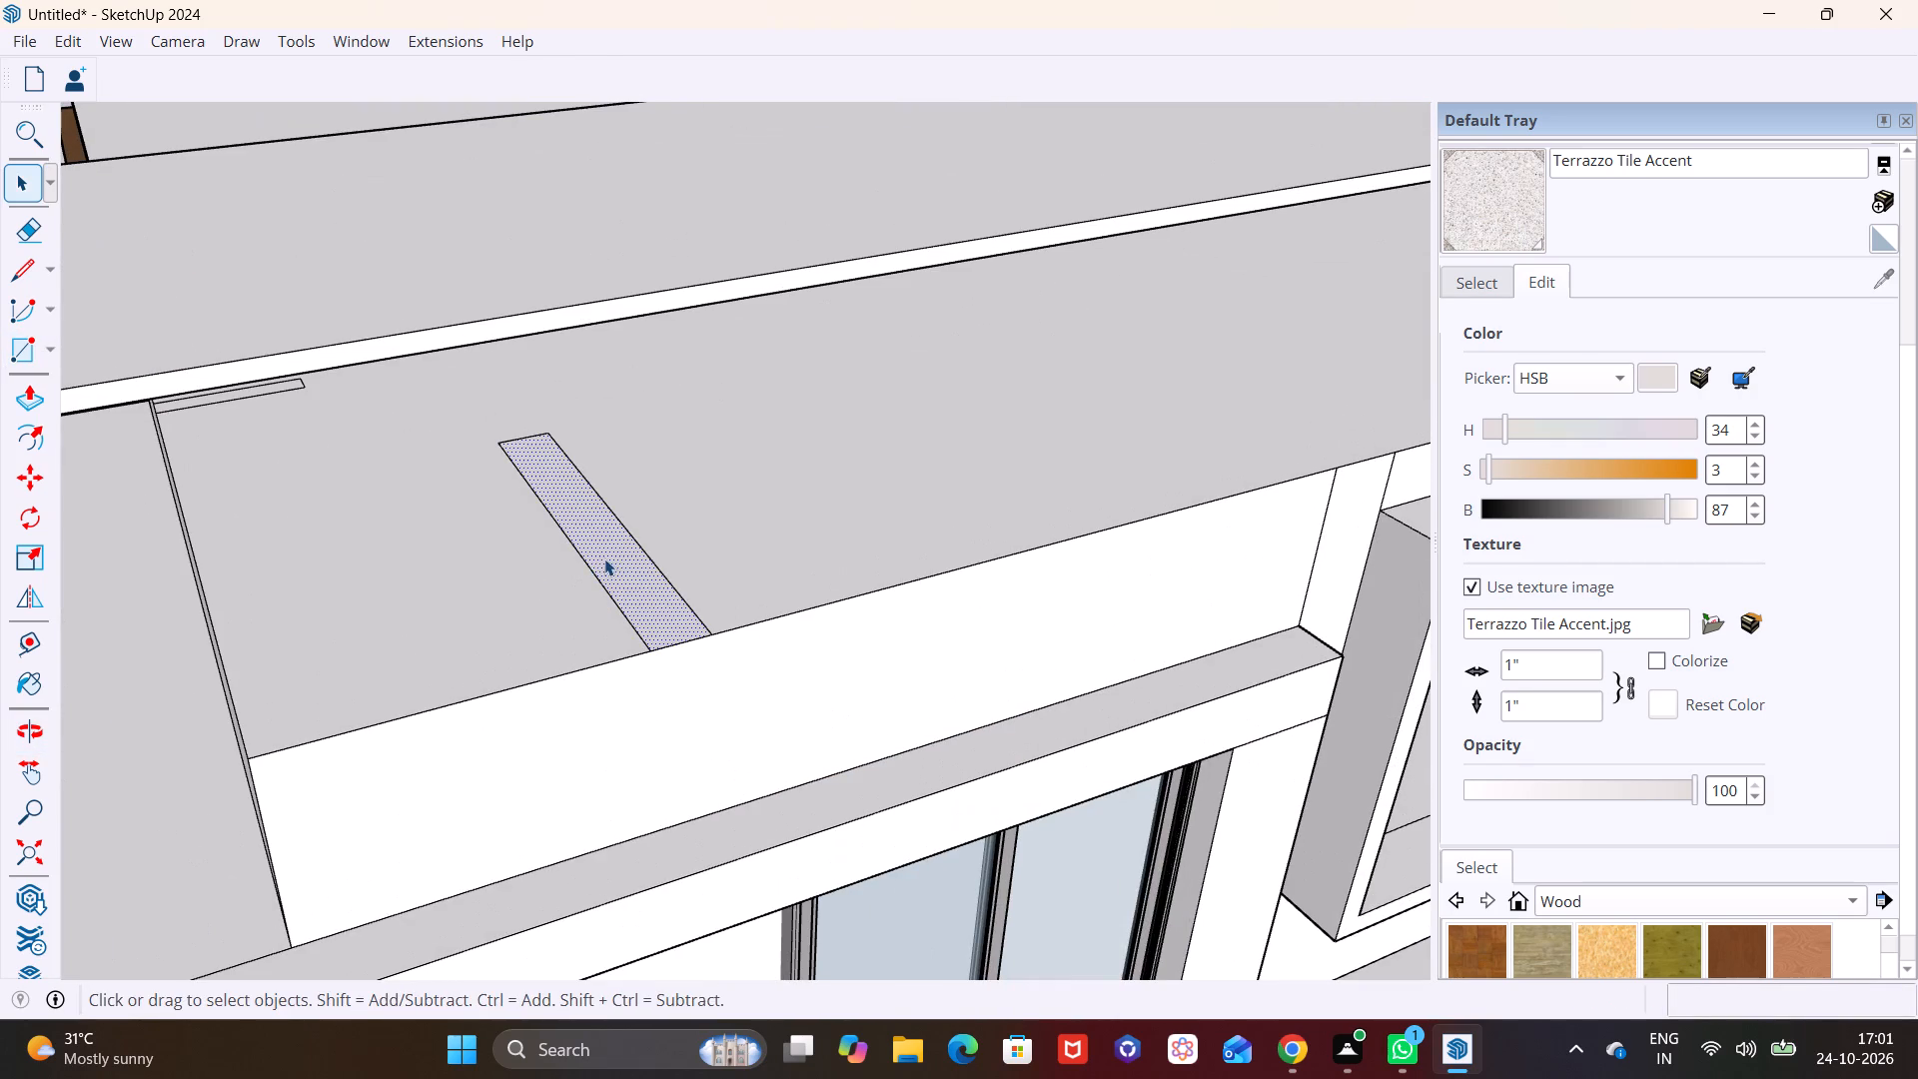
{"action": "left_click", "coordinate": [22, 391]}
{"action": "left_click_drag", "start_coordinate": [635, 597], "coordinate": [640, 588]}
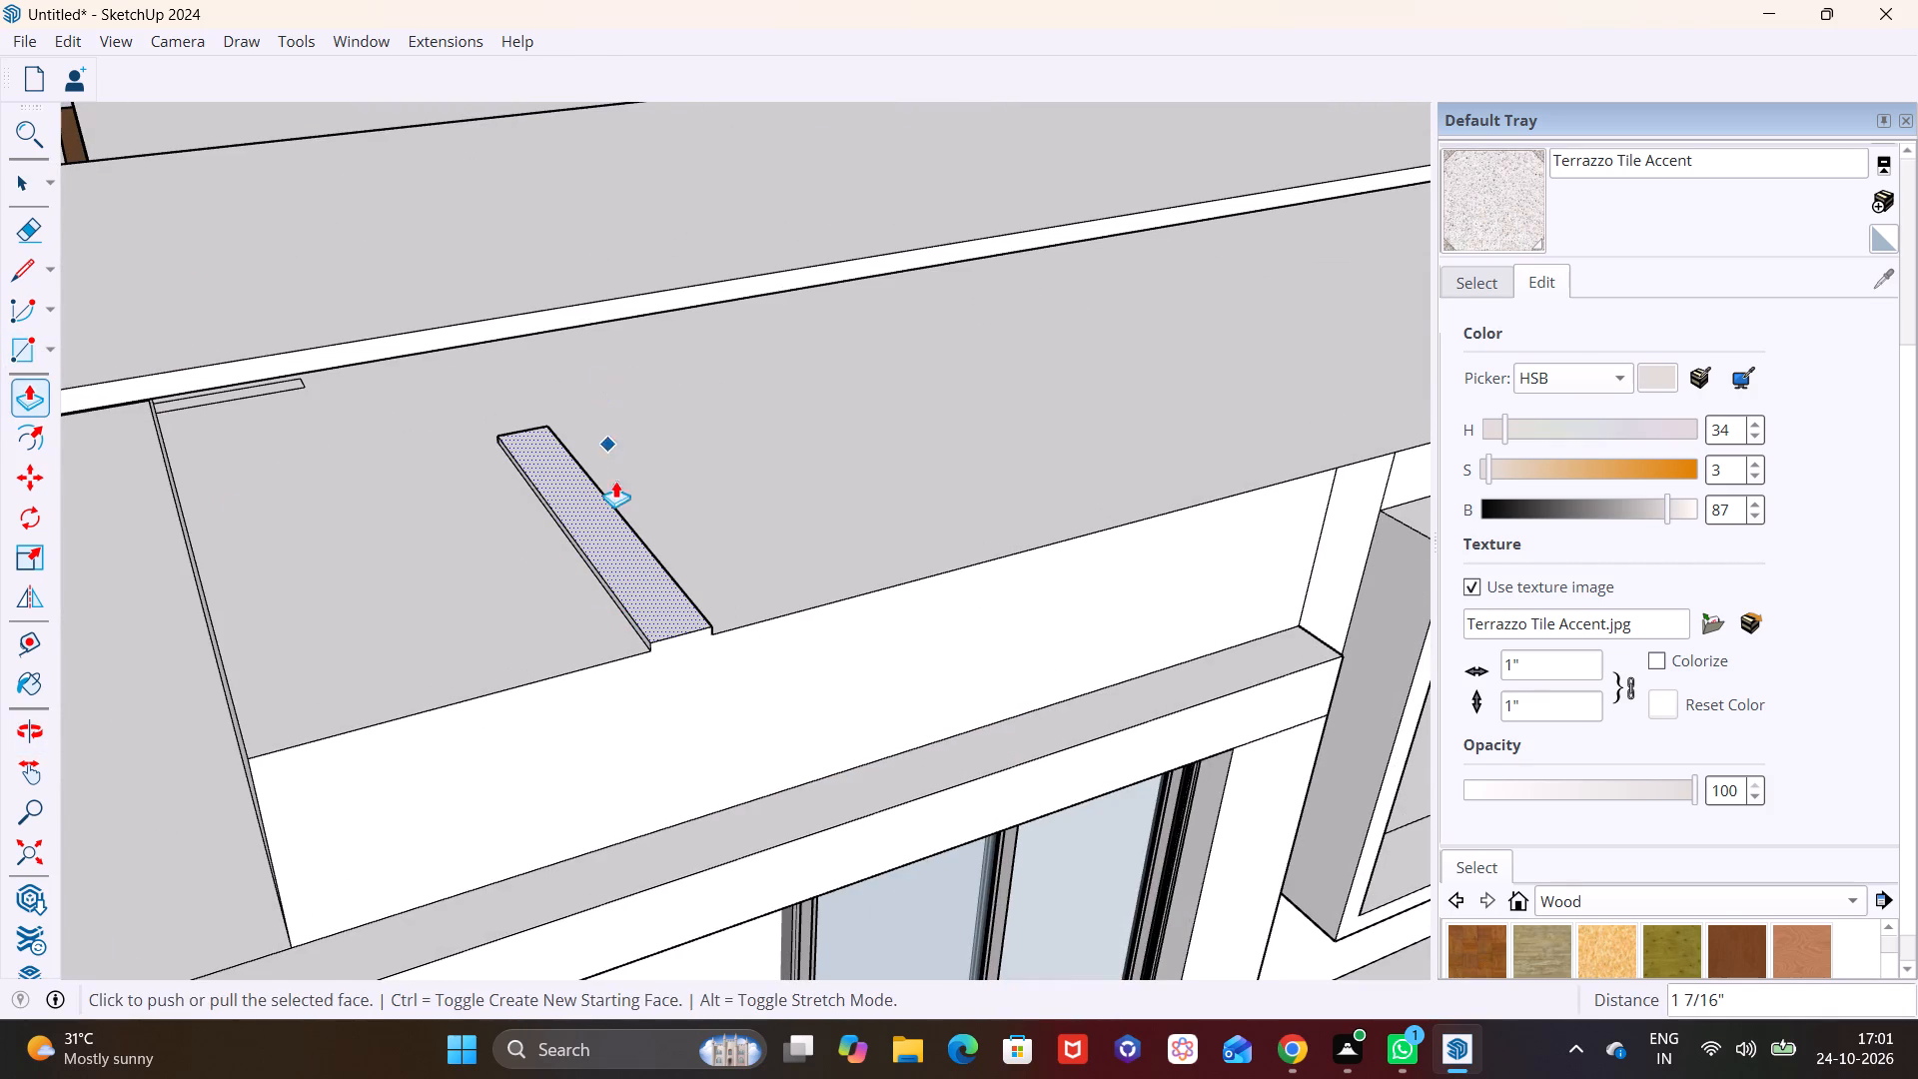
{"action": "left_click_drag", "start_coordinate": [641, 567], "coordinate": [620, 300]}
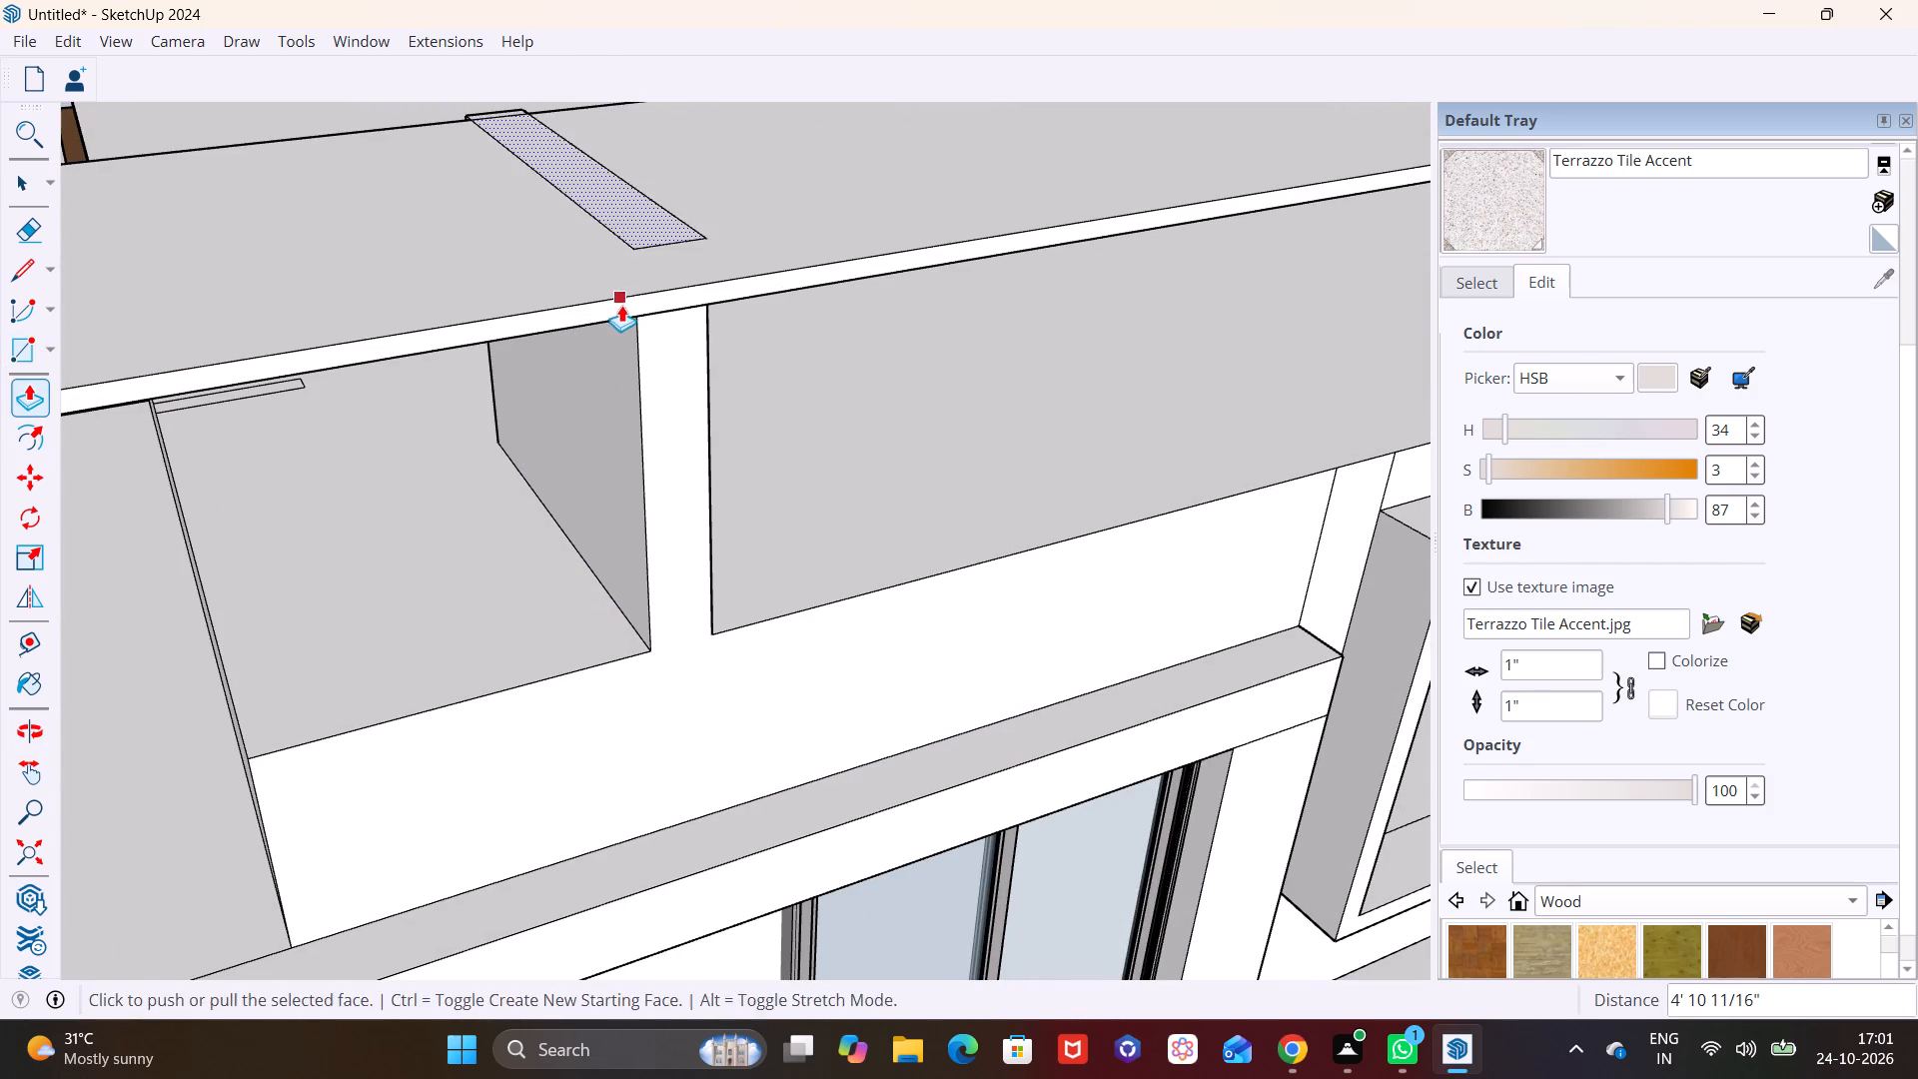
Push/Pull the new support wall's narrow rear face inward about 3 3/4", back to the slab's rear edge.
{"action": "middle_click_drag", "start_coordinate": [640, 306], "coordinate": [641, 167]}
{"action": "scroll", "coordinate": [644, 161], "scroll_direction": "down", "scroll_amount": 6}
{"action": "middle_click_drag", "start_coordinate": [359, 343], "coordinate": [640, 344]}
{"action": "scroll", "coordinate": [502, 377], "scroll_direction": "up", "scroll_amount": 5}
{"action": "middle_click_drag", "start_coordinate": [614, 376], "coordinate": [836, 532]}
{"action": "scroll", "coordinate": [863, 503], "scroll_direction": "down", "scroll_amount": 4}
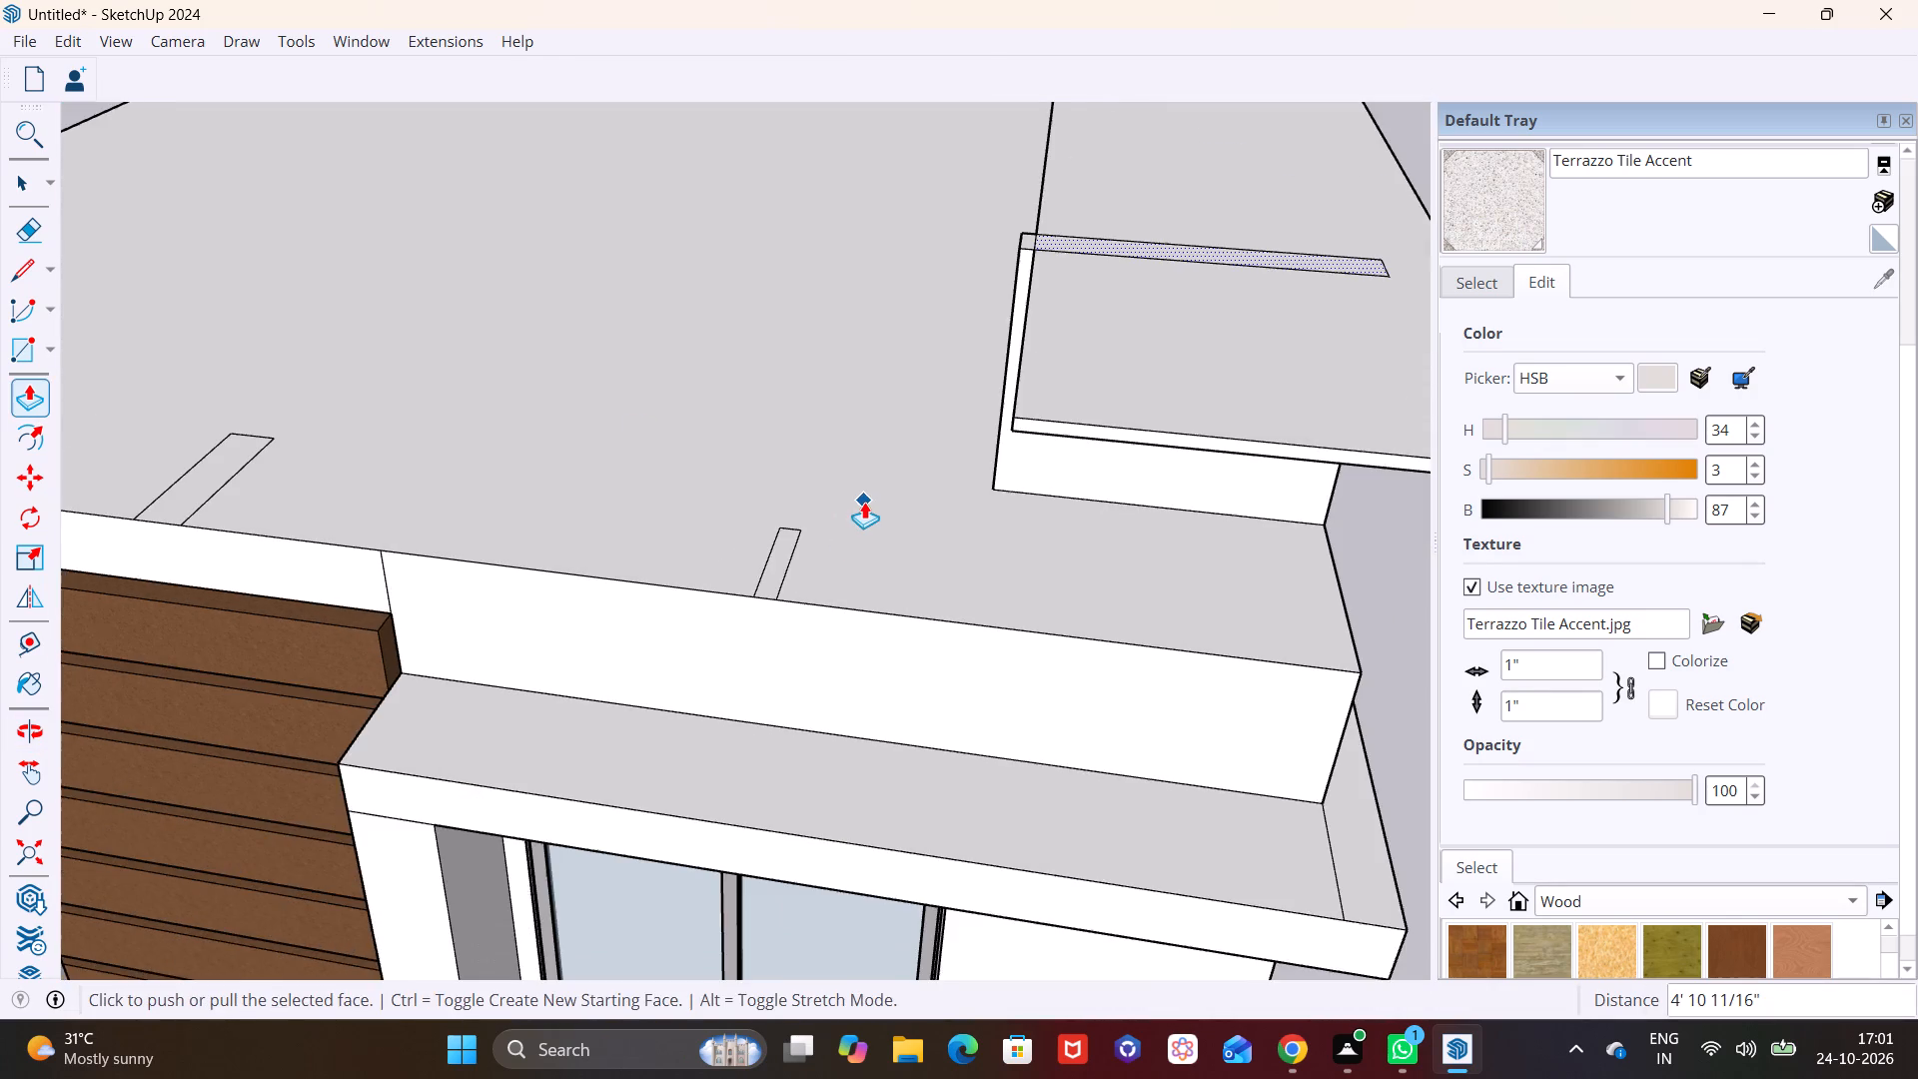
{"action": "middle_click_drag", "start_coordinate": [864, 502], "coordinate": [746, 497]}
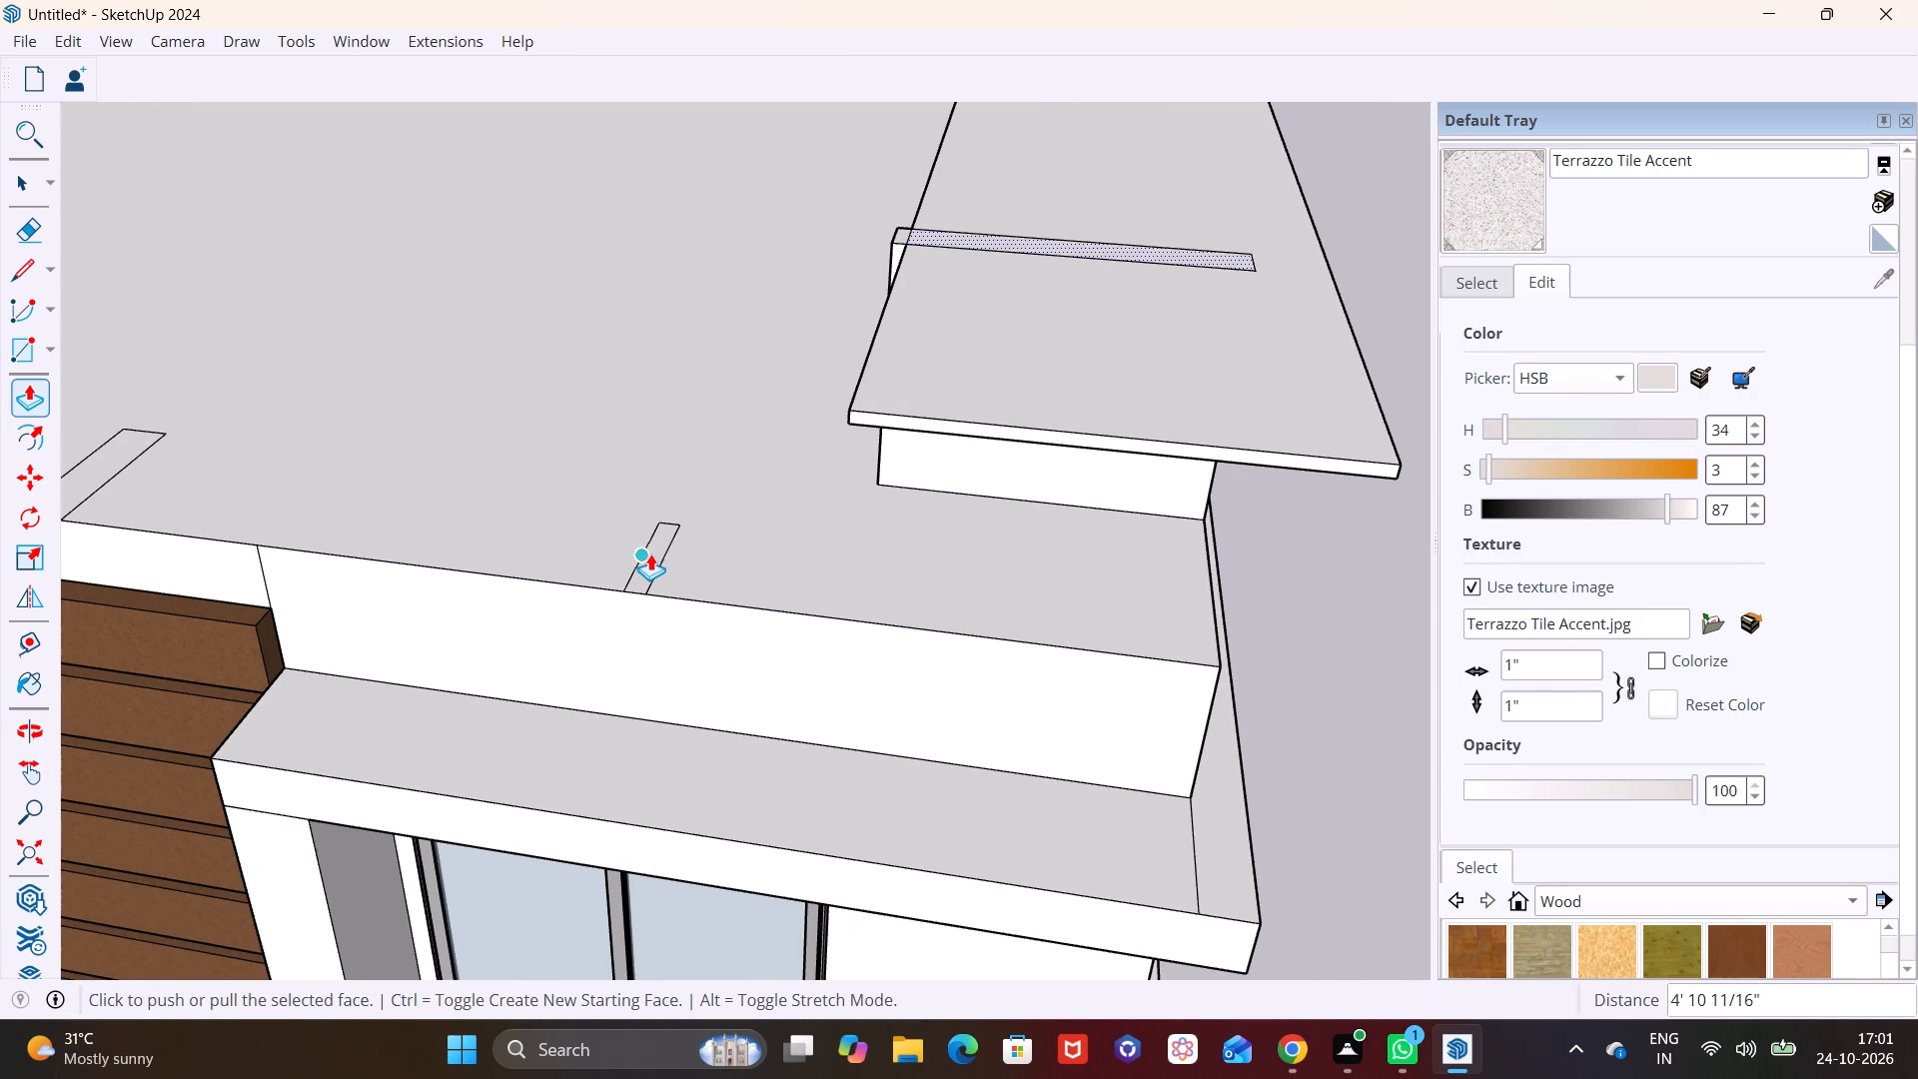
{"action": "key", "text": "space"}
{"action": "middle_click_drag", "start_coordinate": [840, 362], "coordinate": [944, 391]}
{"action": "scroll", "coordinate": [1009, 330], "scroll_direction": "up", "scroll_amount": 6}
{"action": "middle_click_drag", "start_coordinate": [1013, 336], "coordinate": [760, 423], "text": "shift"}
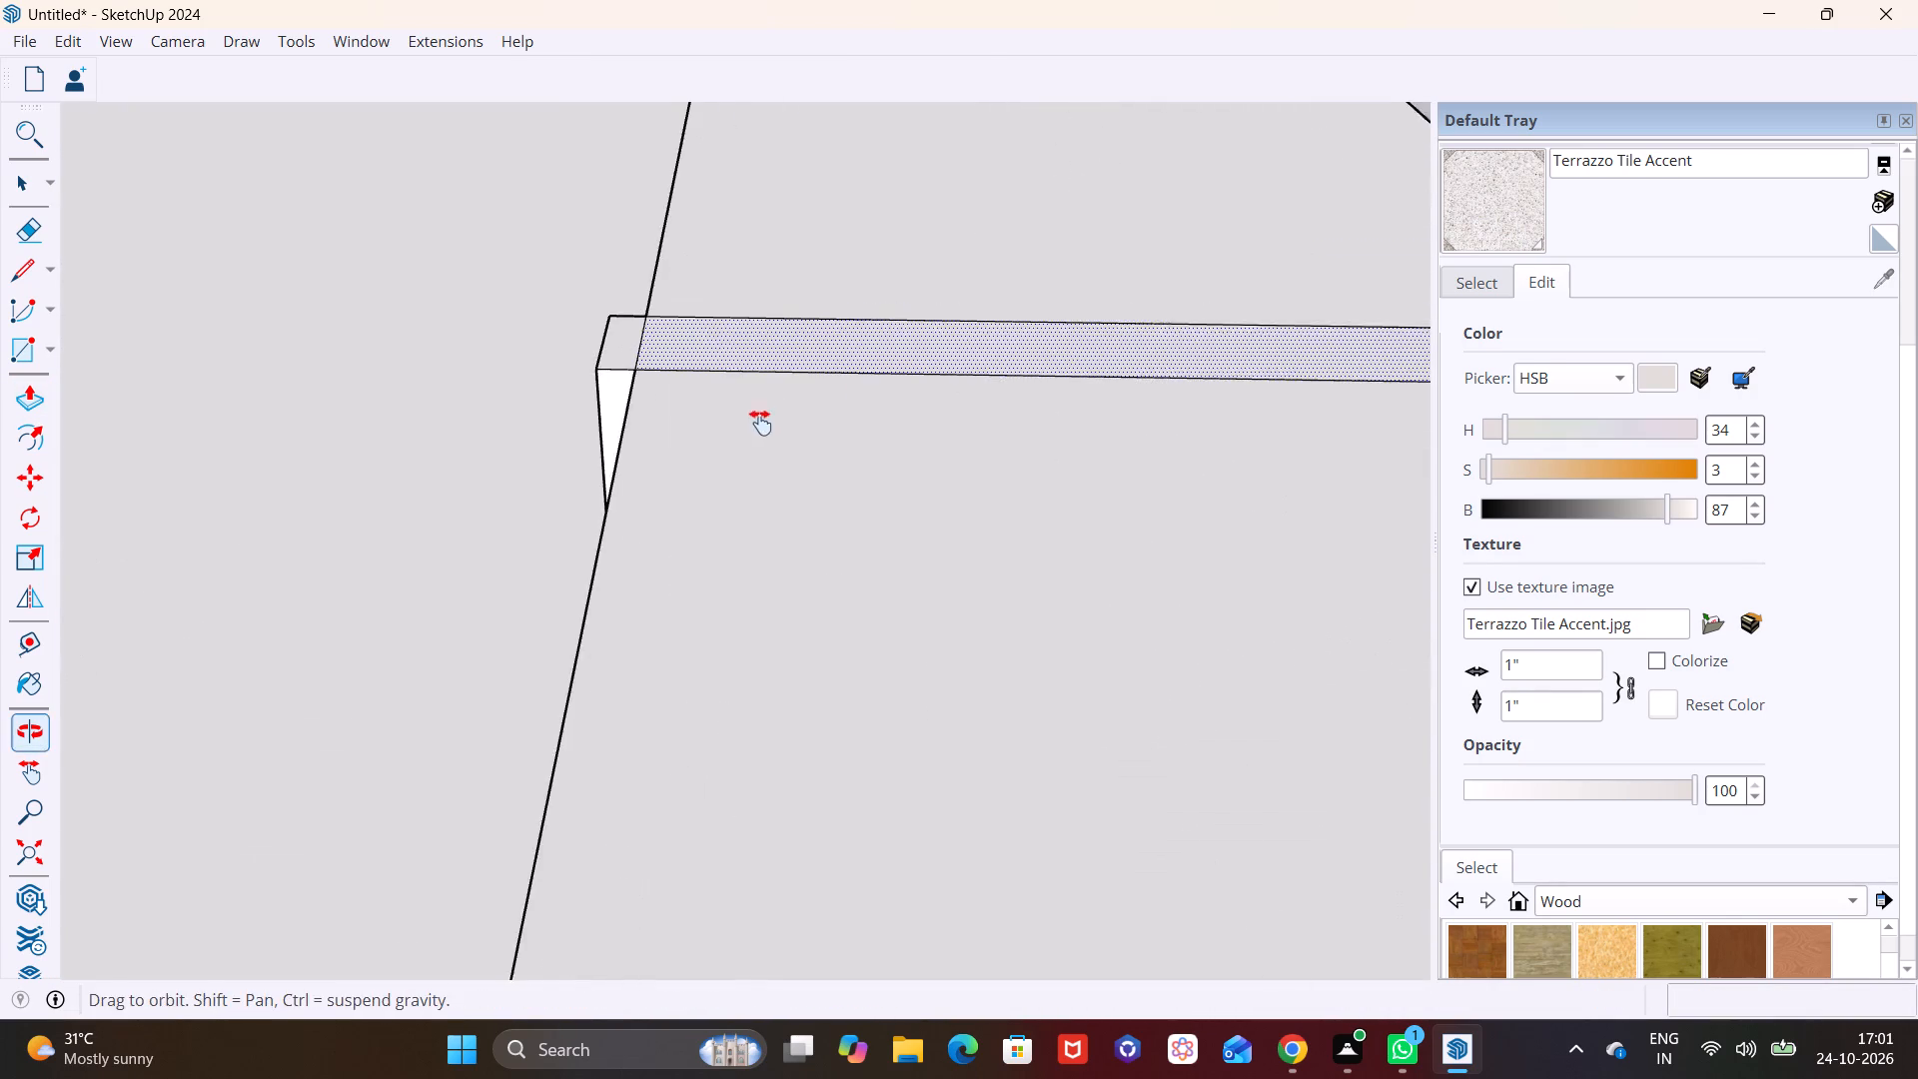
{"action": "middle_click_drag", "start_coordinate": [760, 423], "coordinate": [757, 425], "text": "shift"}
{"action": "middle_click_drag", "start_coordinate": [745, 434], "coordinate": [971, 447]}
{"action": "left_click", "coordinate": [633, 503]}
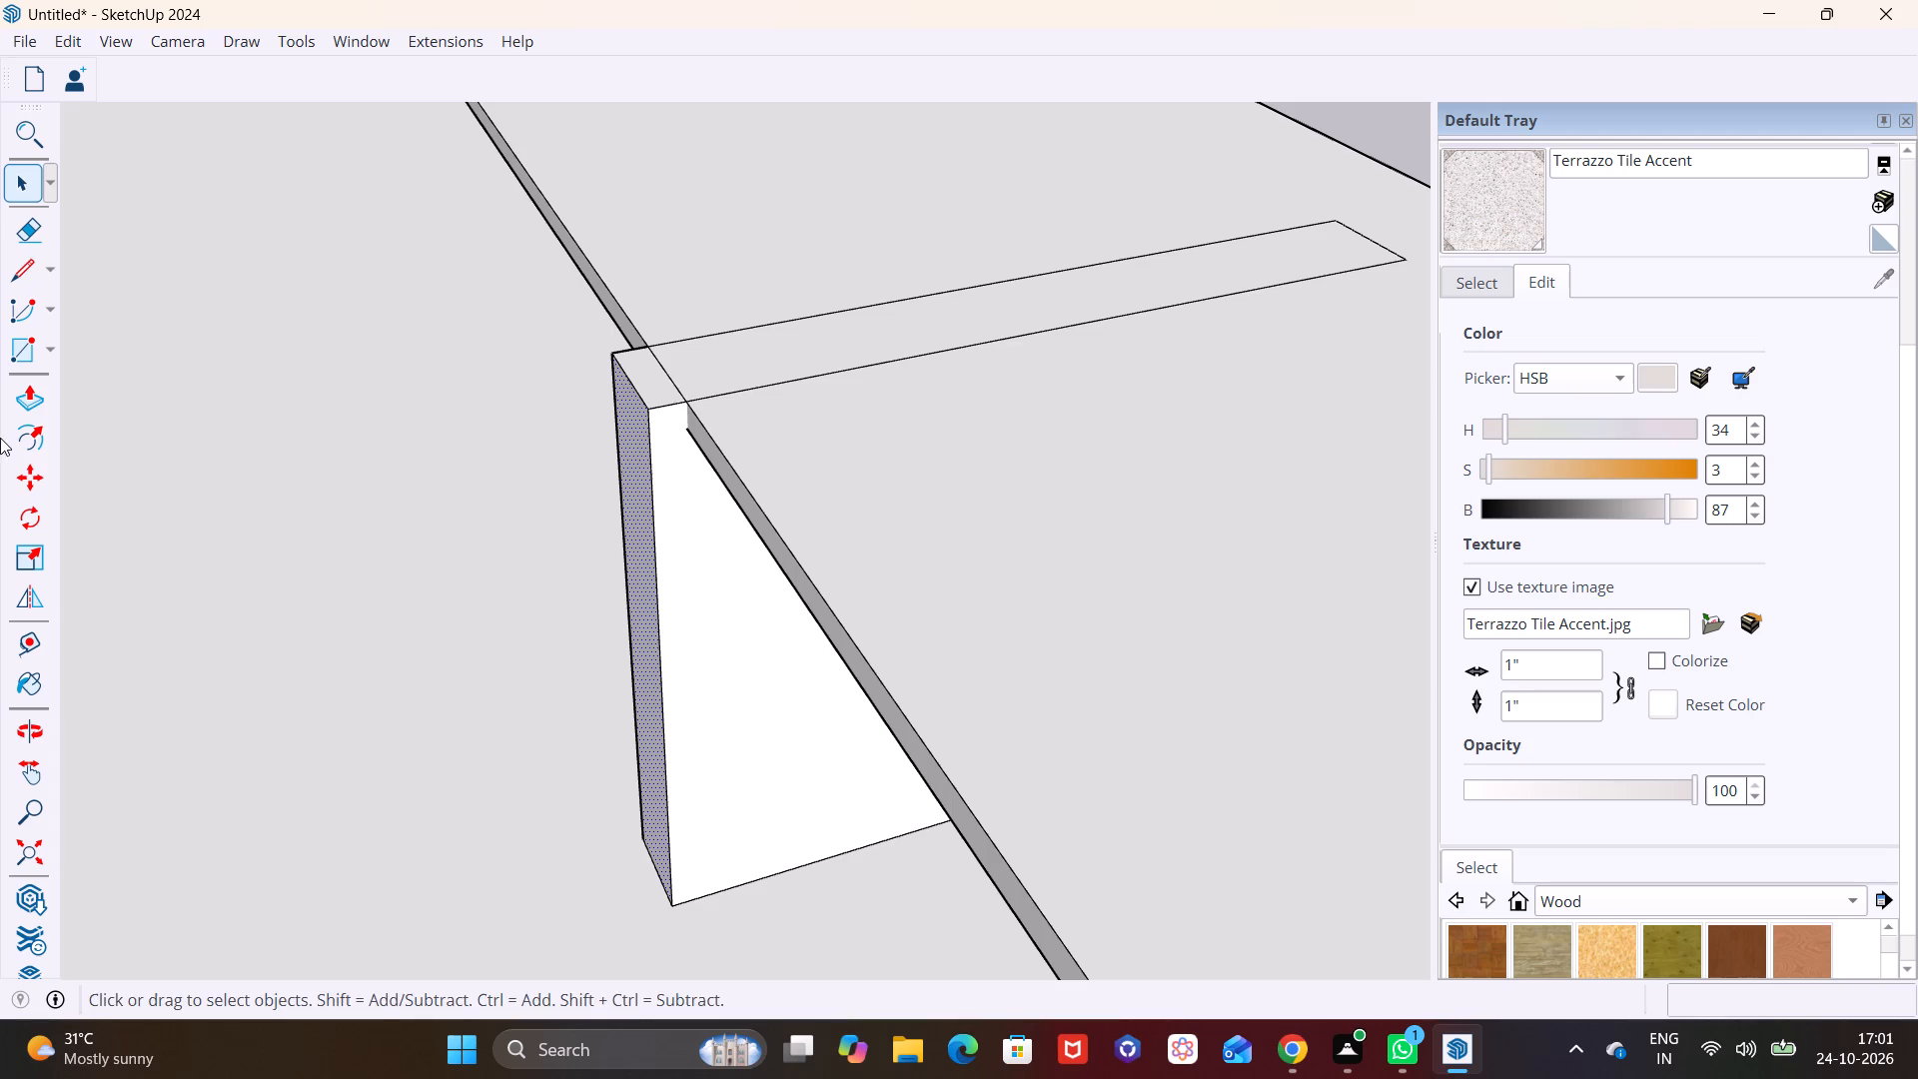
{"action": "left_click", "coordinate": [29, 402]}
{"action": "left_click", "coordinate": [637, 516]}
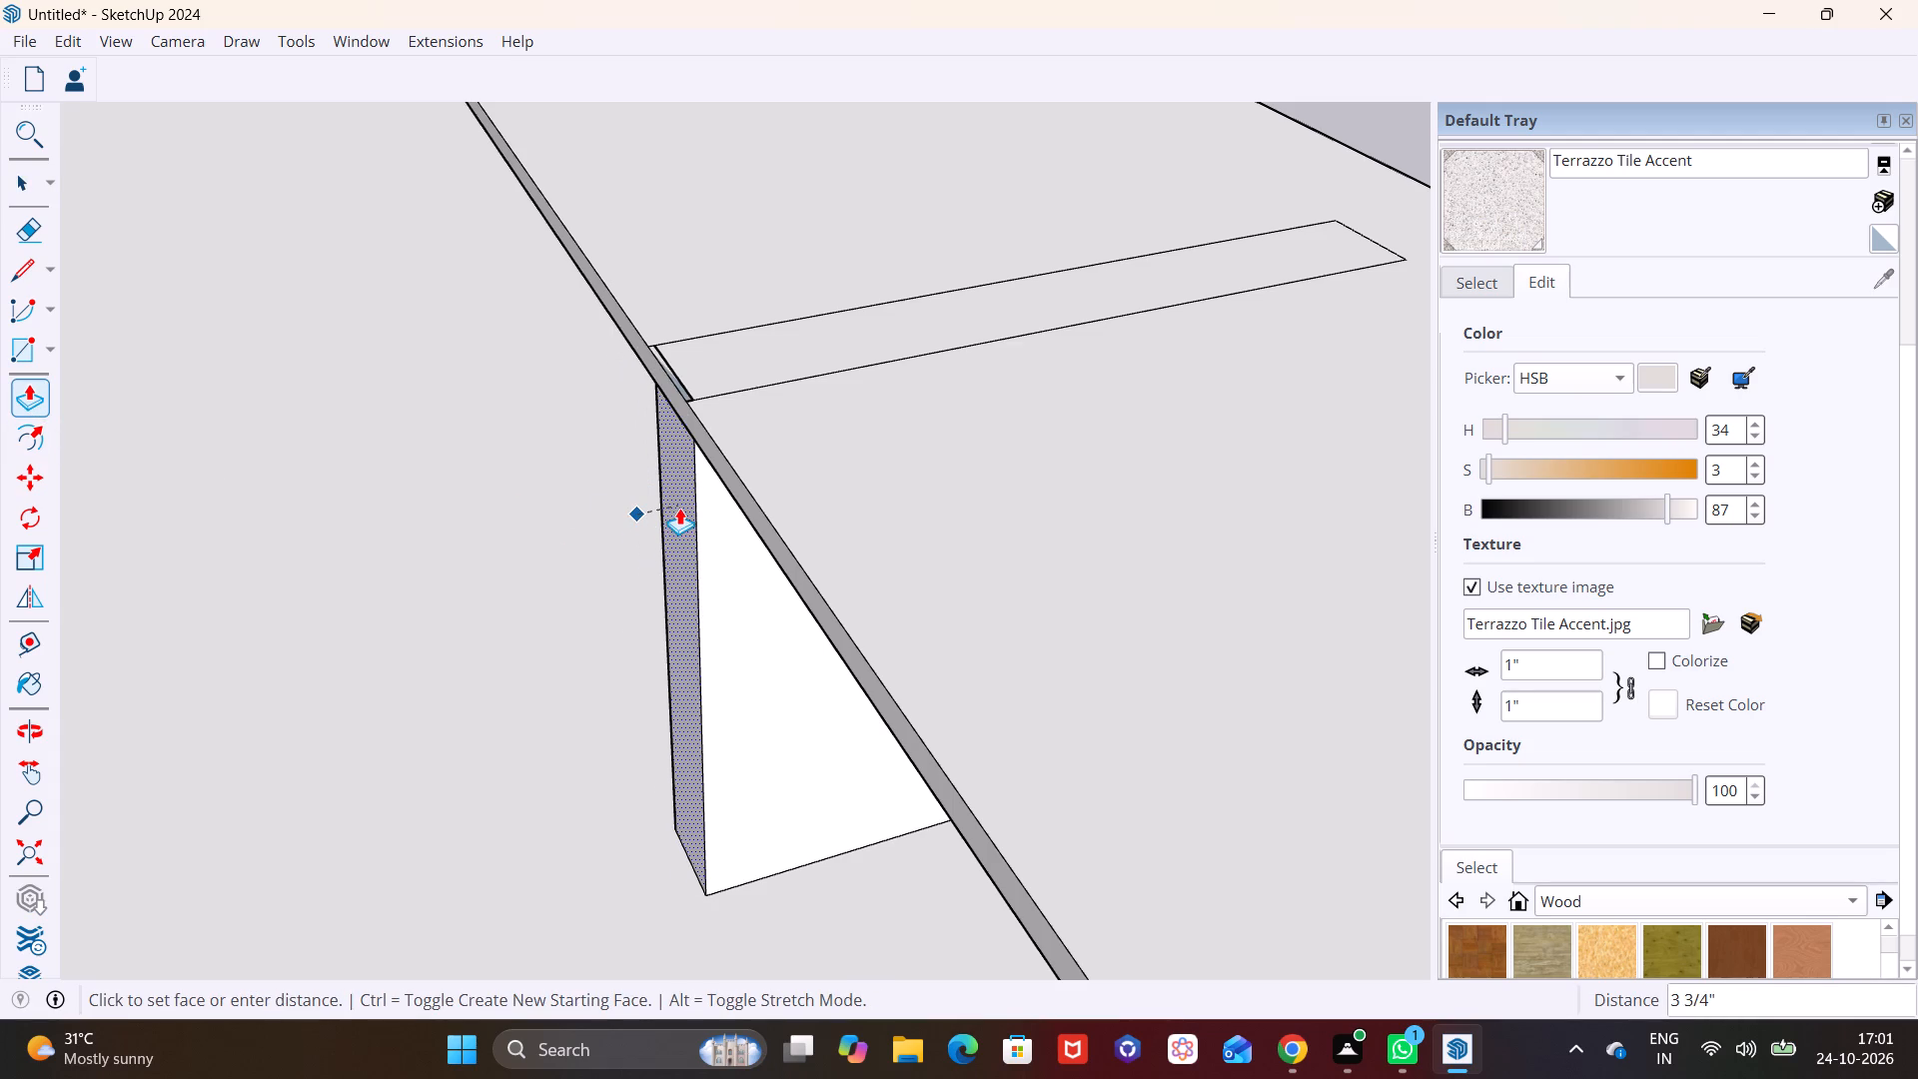
{"action": "left_click", "coordinate": [675, 512]}
{"action": "key", "text": "space"}
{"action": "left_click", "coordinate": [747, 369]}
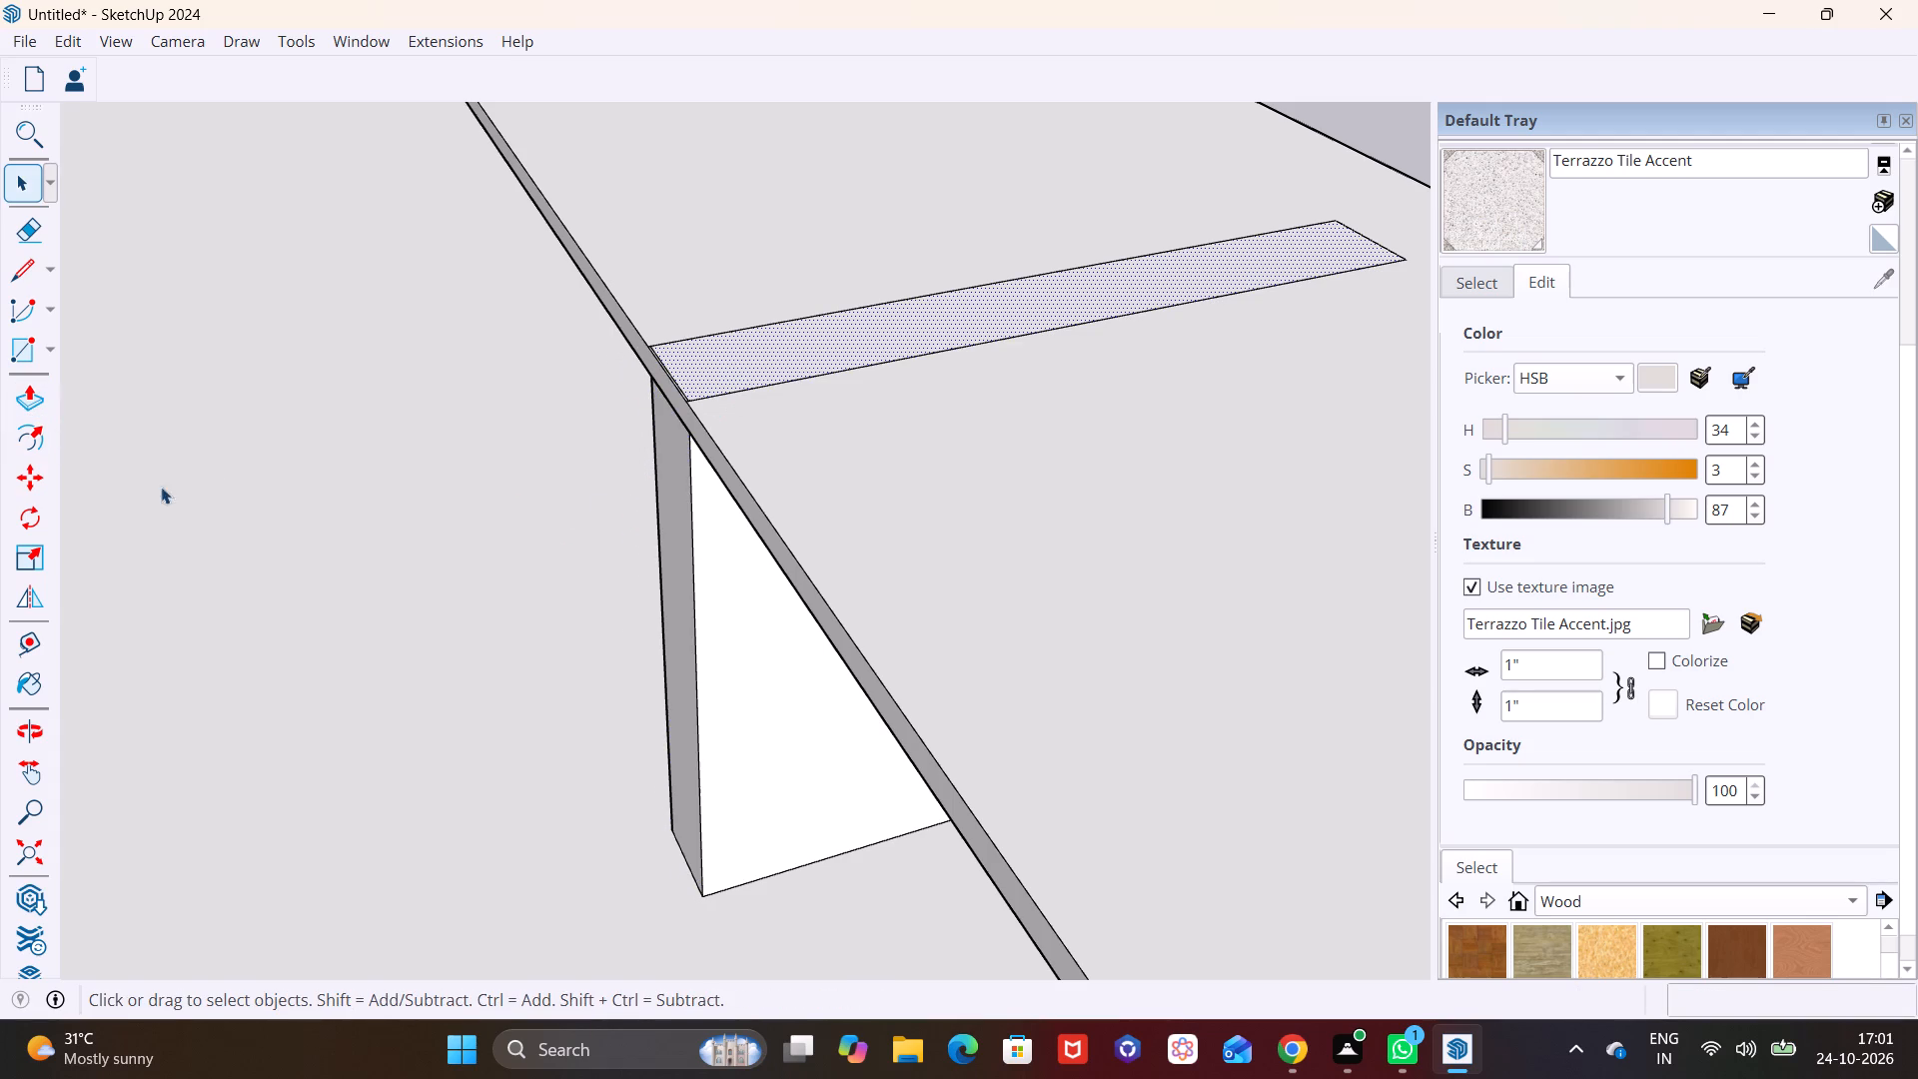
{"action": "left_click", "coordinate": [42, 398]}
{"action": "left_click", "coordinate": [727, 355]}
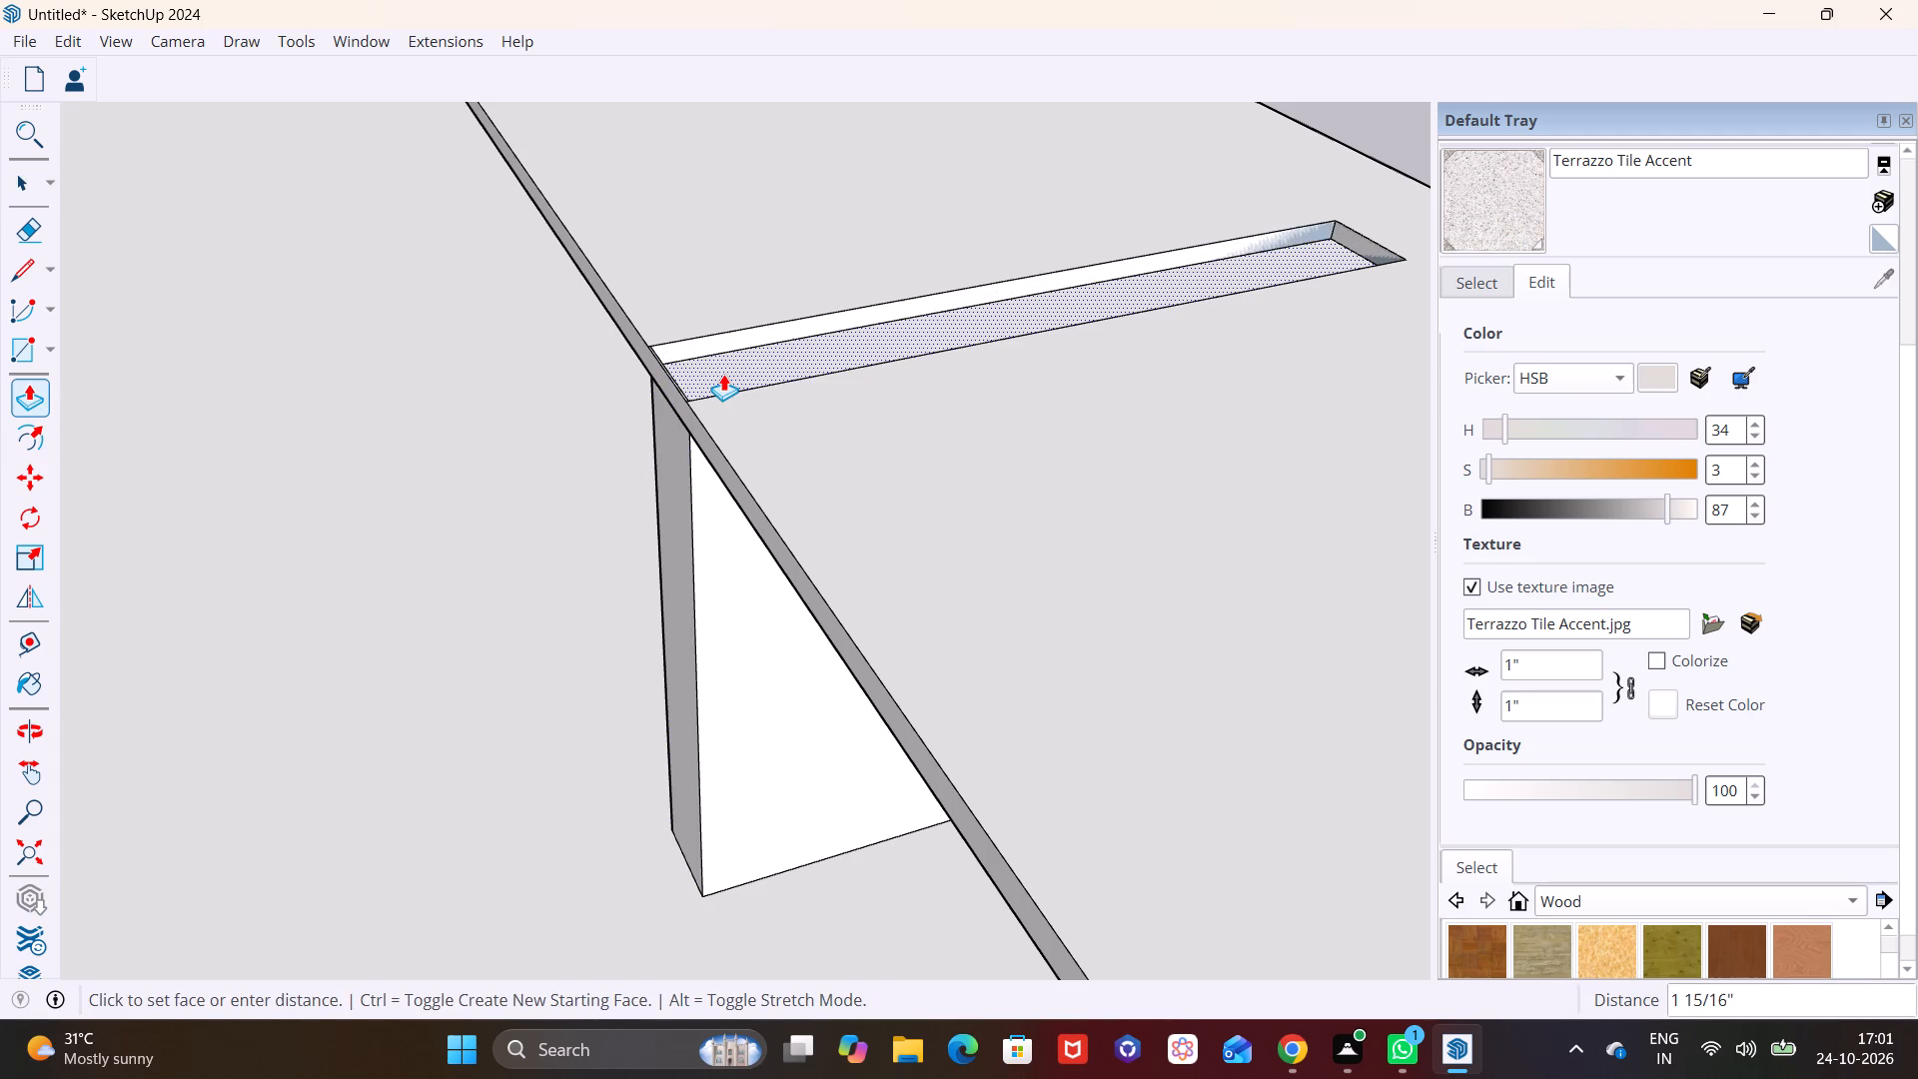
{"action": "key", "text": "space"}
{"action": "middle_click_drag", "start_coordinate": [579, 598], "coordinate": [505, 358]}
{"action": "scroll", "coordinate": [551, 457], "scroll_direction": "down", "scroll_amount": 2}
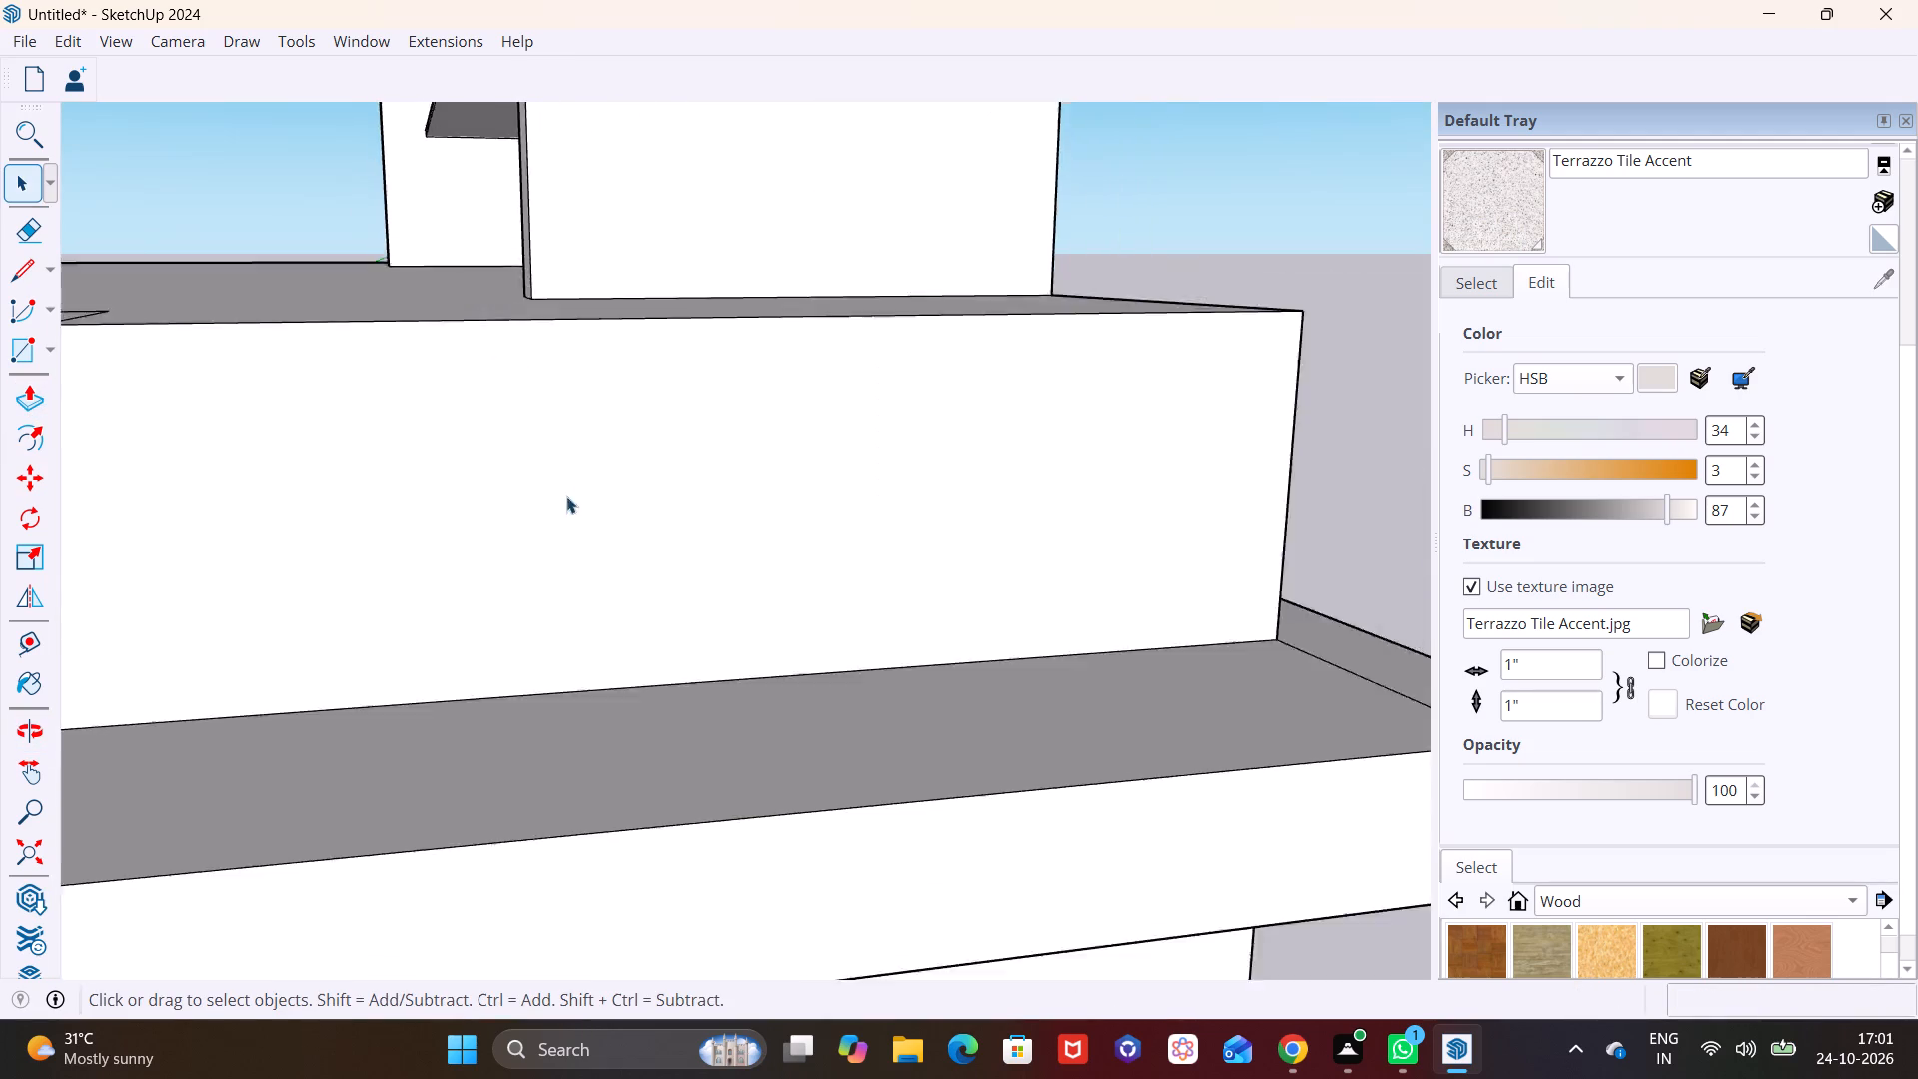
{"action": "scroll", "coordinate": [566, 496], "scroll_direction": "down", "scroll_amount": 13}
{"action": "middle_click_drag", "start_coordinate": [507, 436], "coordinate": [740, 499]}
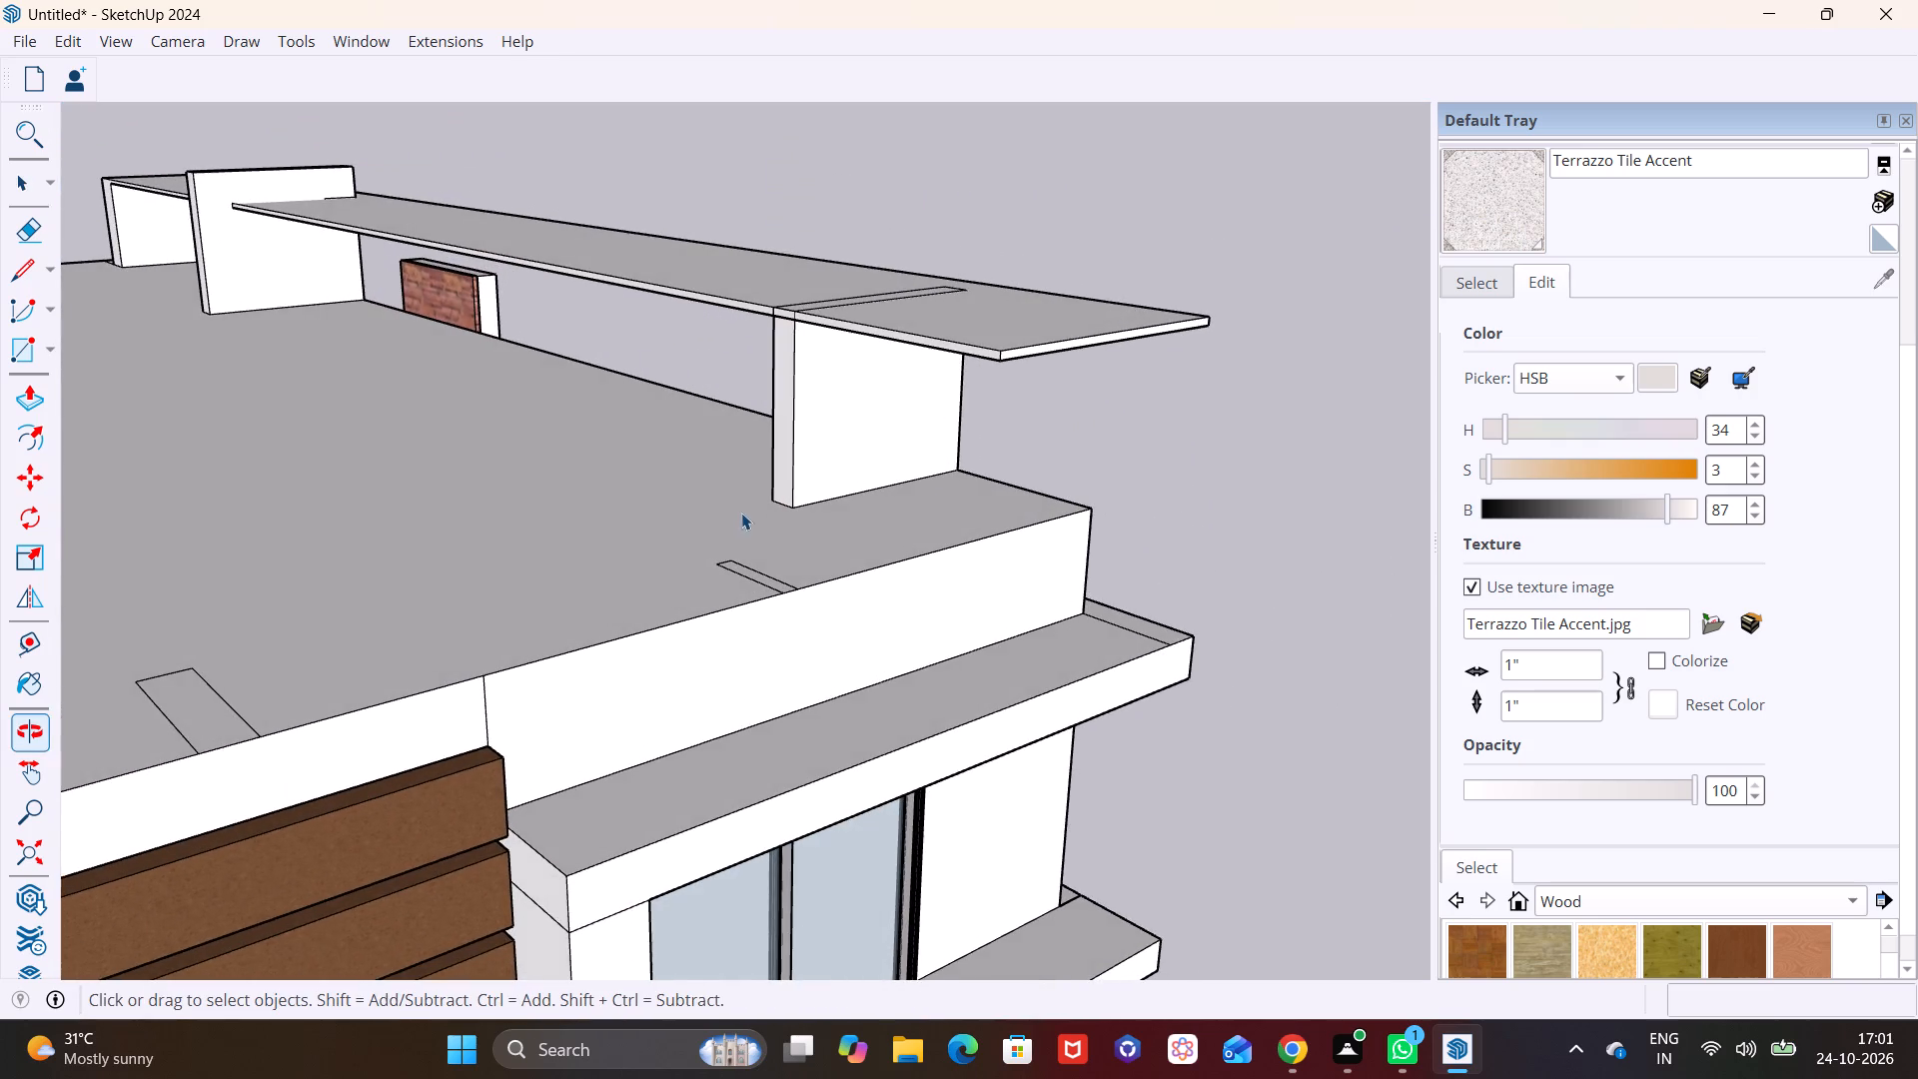
Draw a rectangle about 6' 5" by 2 1/2" on the slab's inner edge face, from its free corner to the support wall.
{"action": "scroll", "coordinate": [742, 515], "scroll_direction": "up", "scroll_amount": 3}
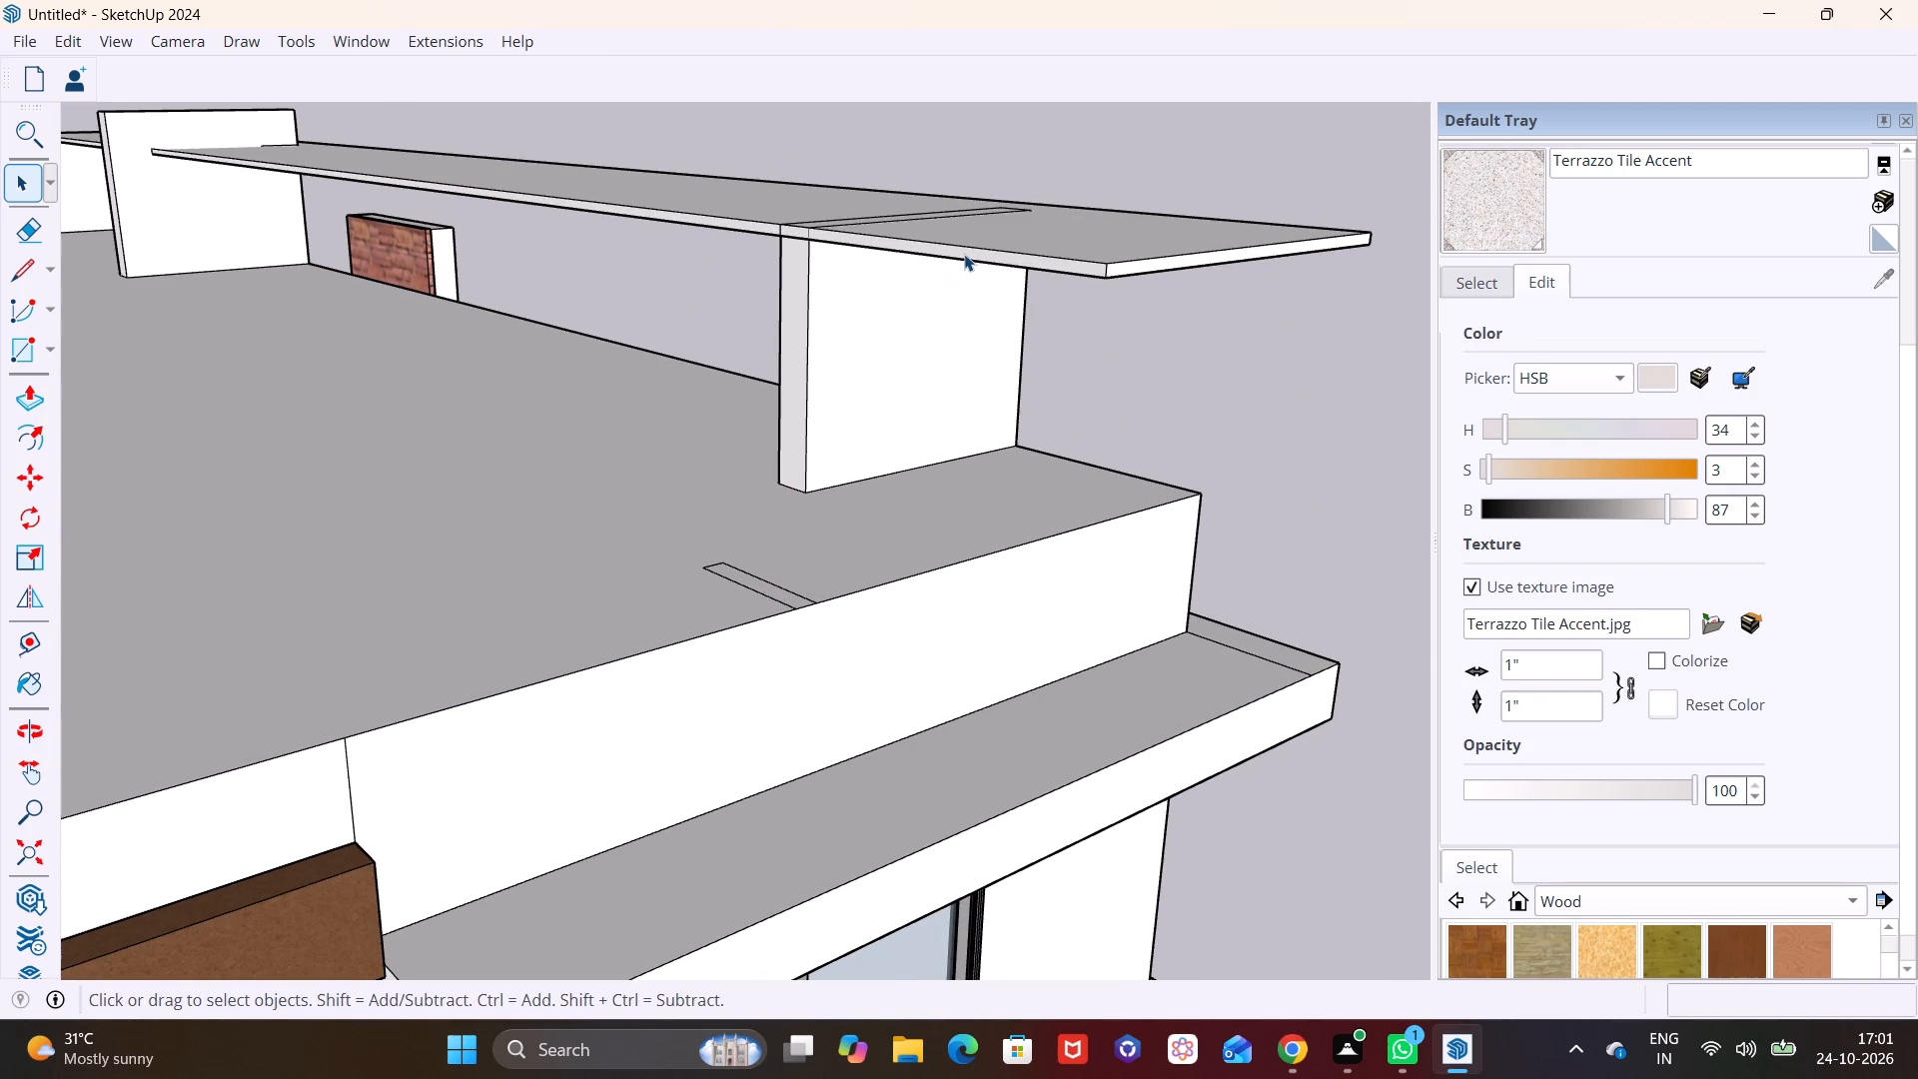
{"action": "left_click", "coordinate": [964, 254]}
{"action": "scroll", "coordinate": [783, 246], "scroll_direction": "up", "scroll_amount": 3}
{"action": "left_click", "coordinate": [65, 341]}
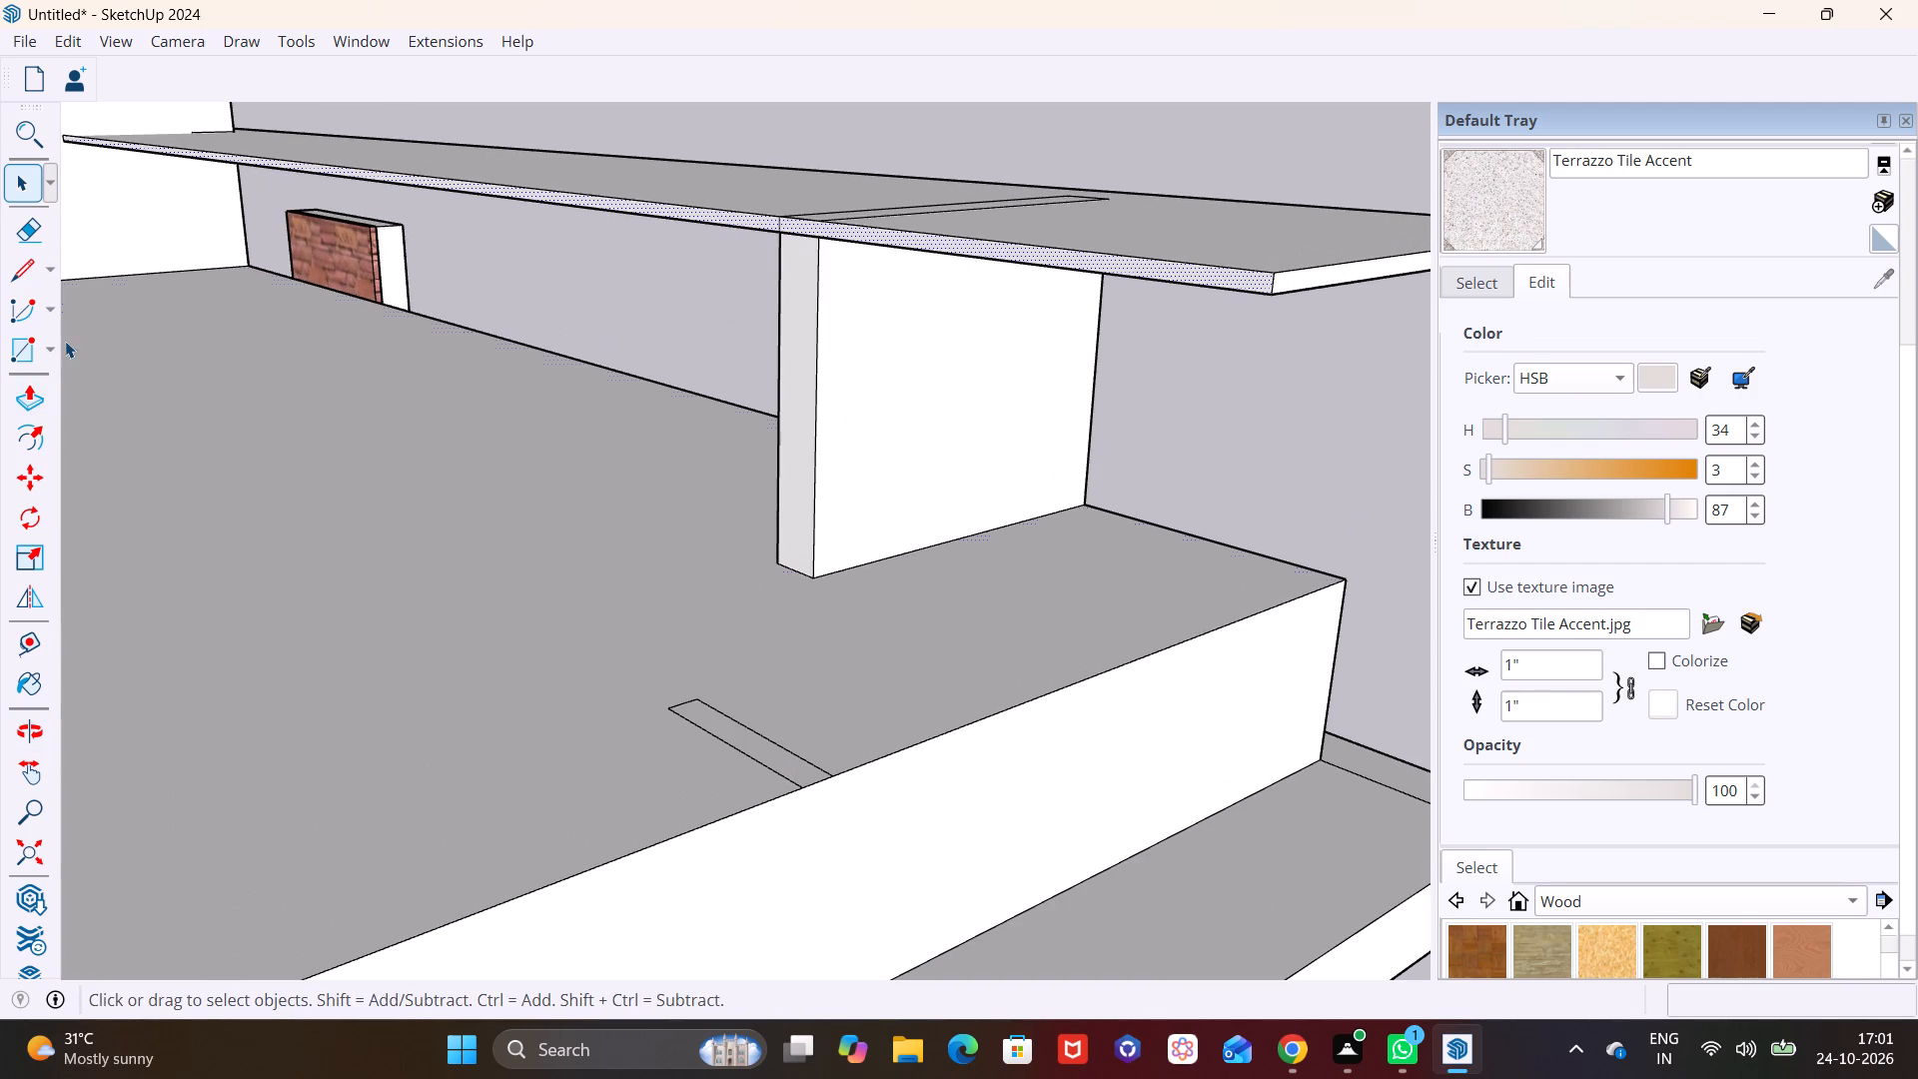
{"action": "left_click", "coordinate": [54, 348]}
{"action": "left_click", "coordinate": [64, 379]}
{"action": "middle_click_drag", "start_coordinate": [291, 408], "coordinate": [69, 516]}
{"action": "middle_click_drag", "start_coordinate": [432, 561], "coordinate": [577, 556]}
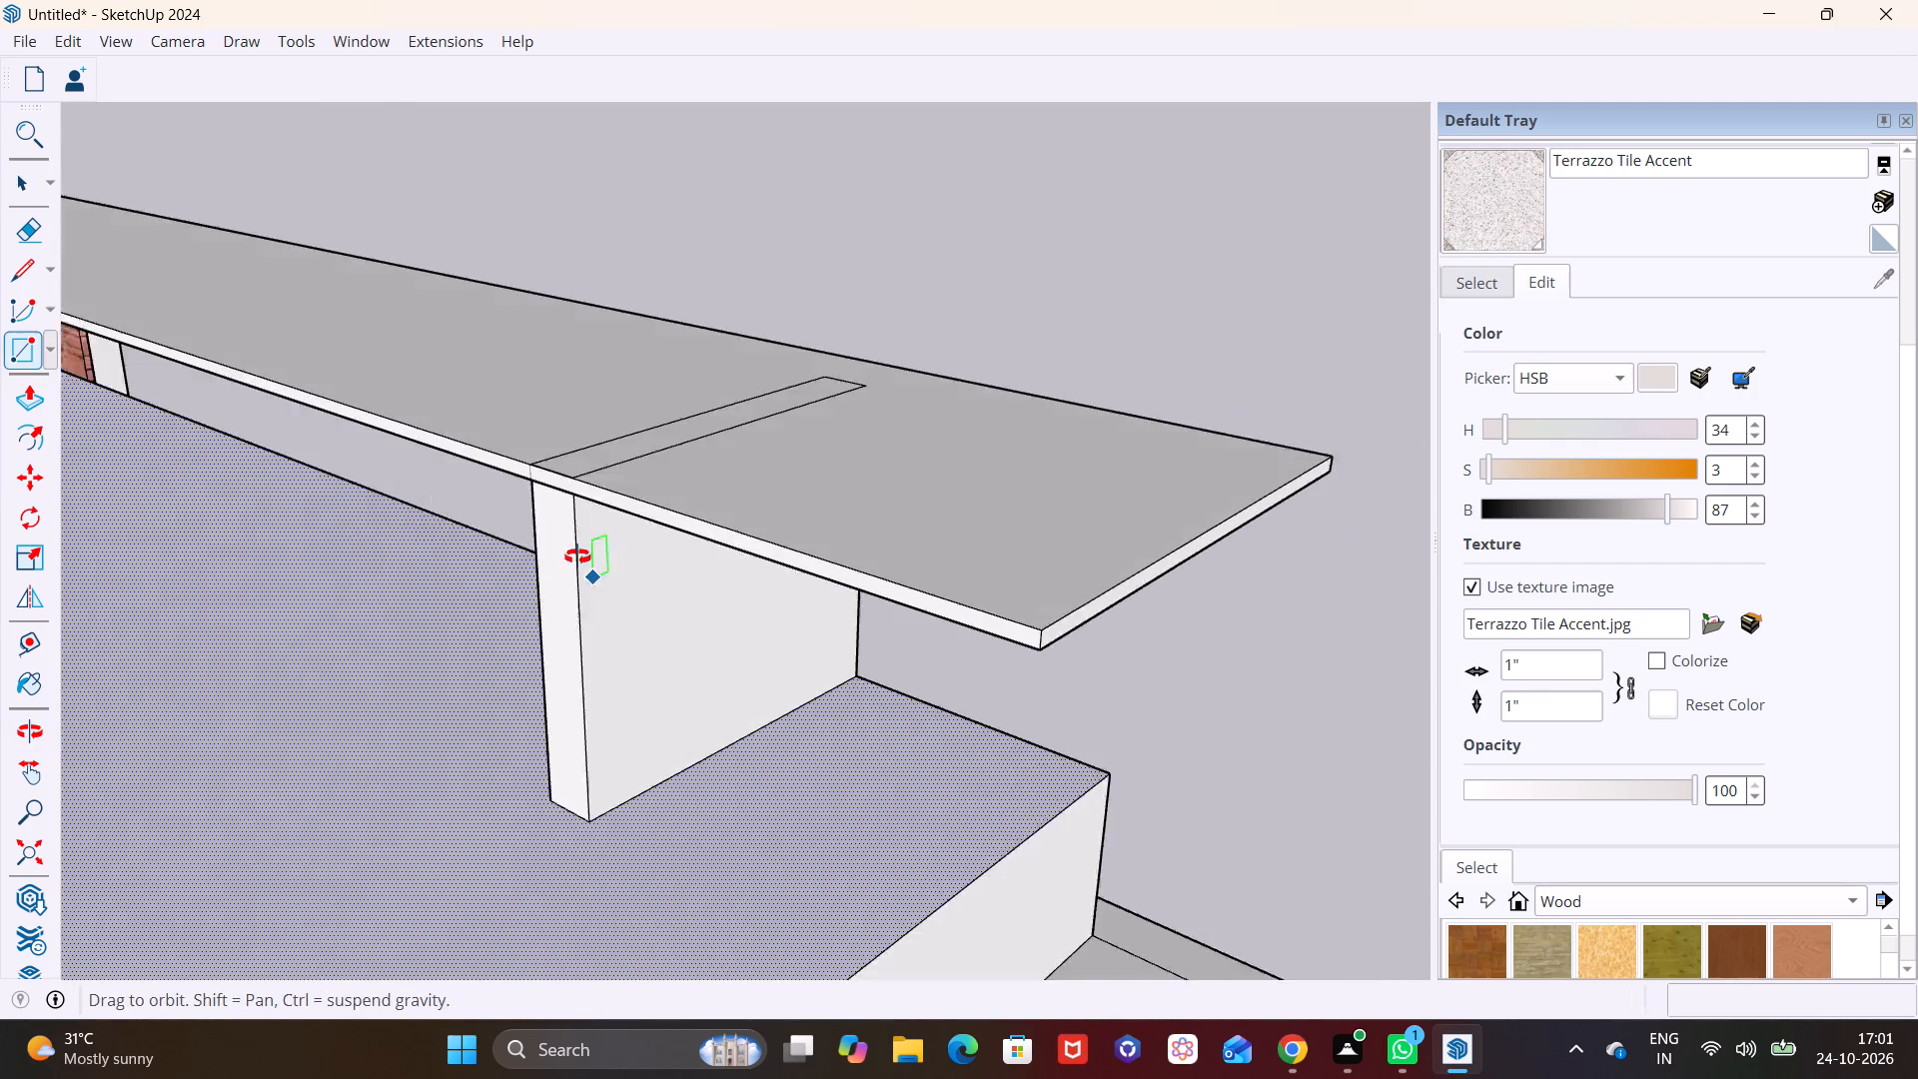
{"action": "middle_click_drag", "start_coordinate": [577, 556], "coordinate": [593, 548]}
{"action": "scroll", "coordinate": [993, 596], "scroll_direction": "up", "scroll_amount": 4}
{"action": "scroll", "coordinate": [1023, 586], "scroll_direction": "down", "scroll_amount": 4}
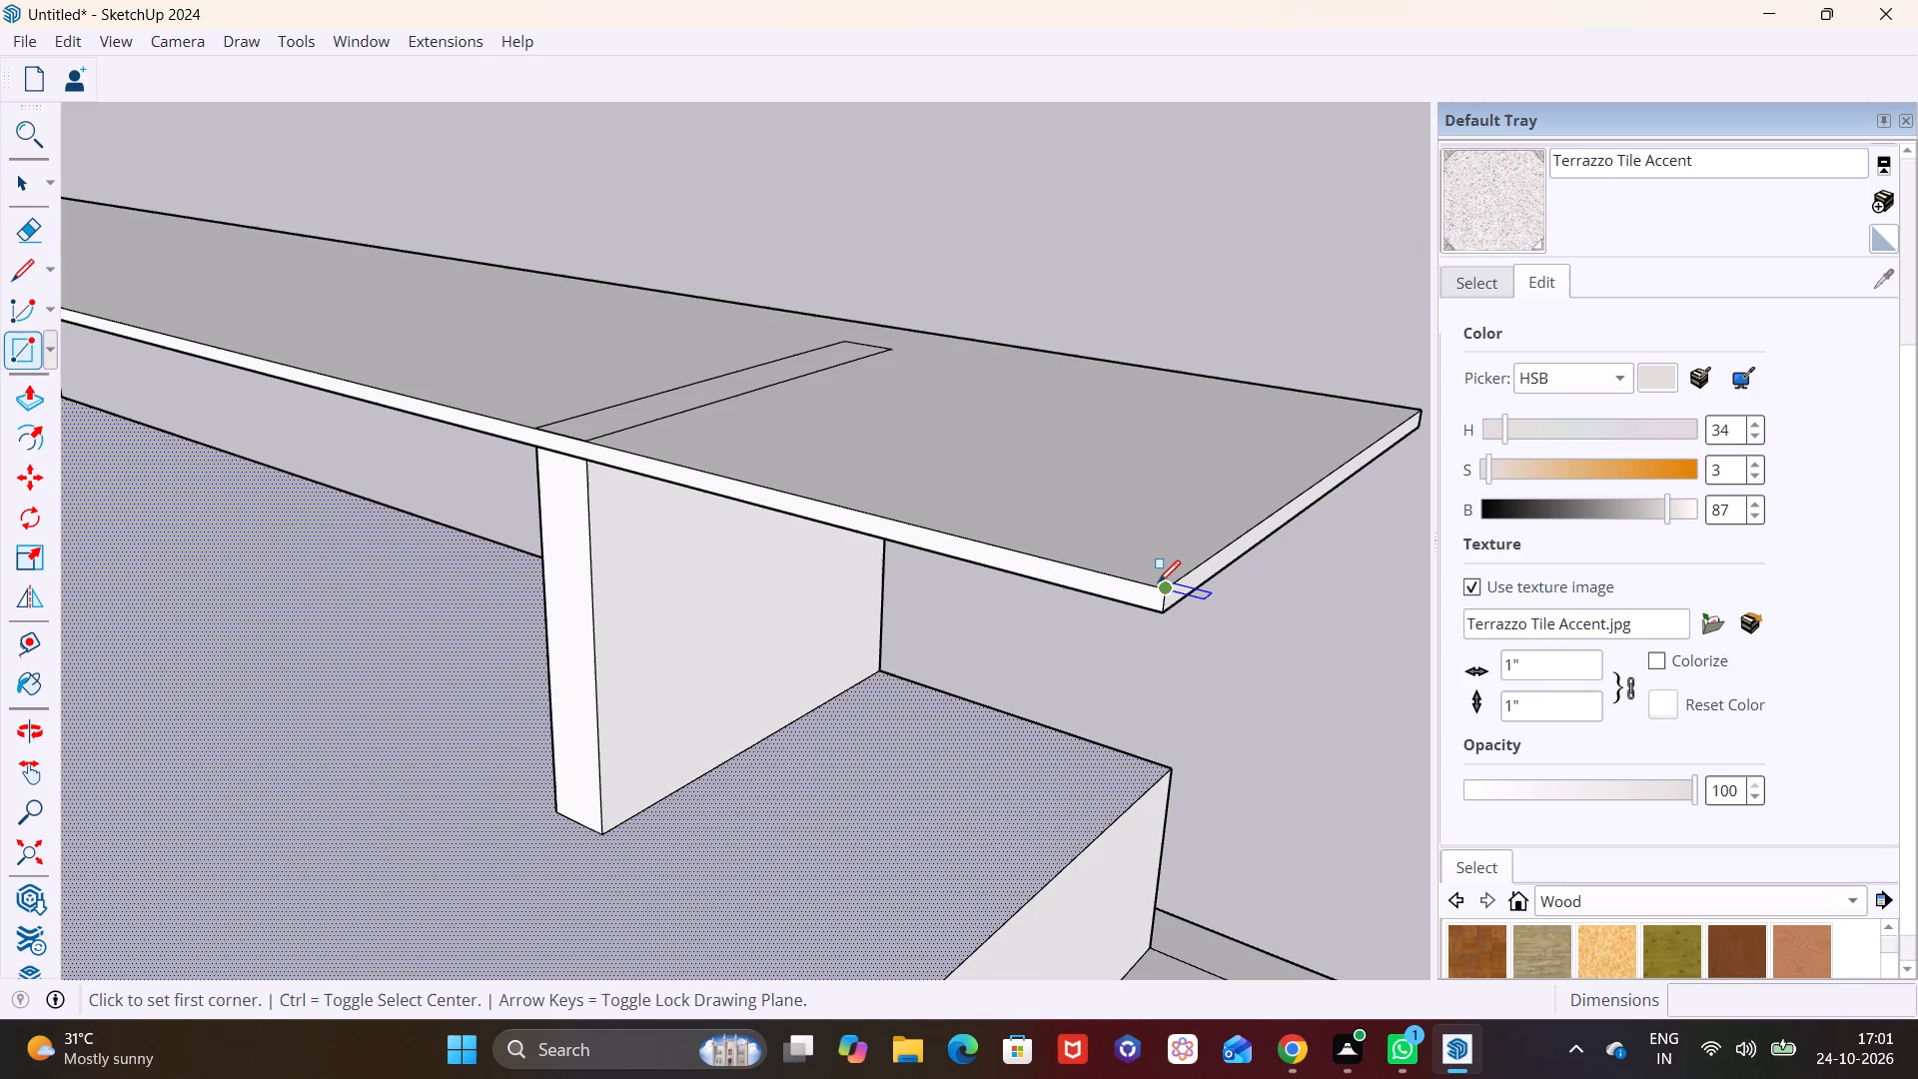
{"action": "left_click", "coordinate": [1159, 583]}
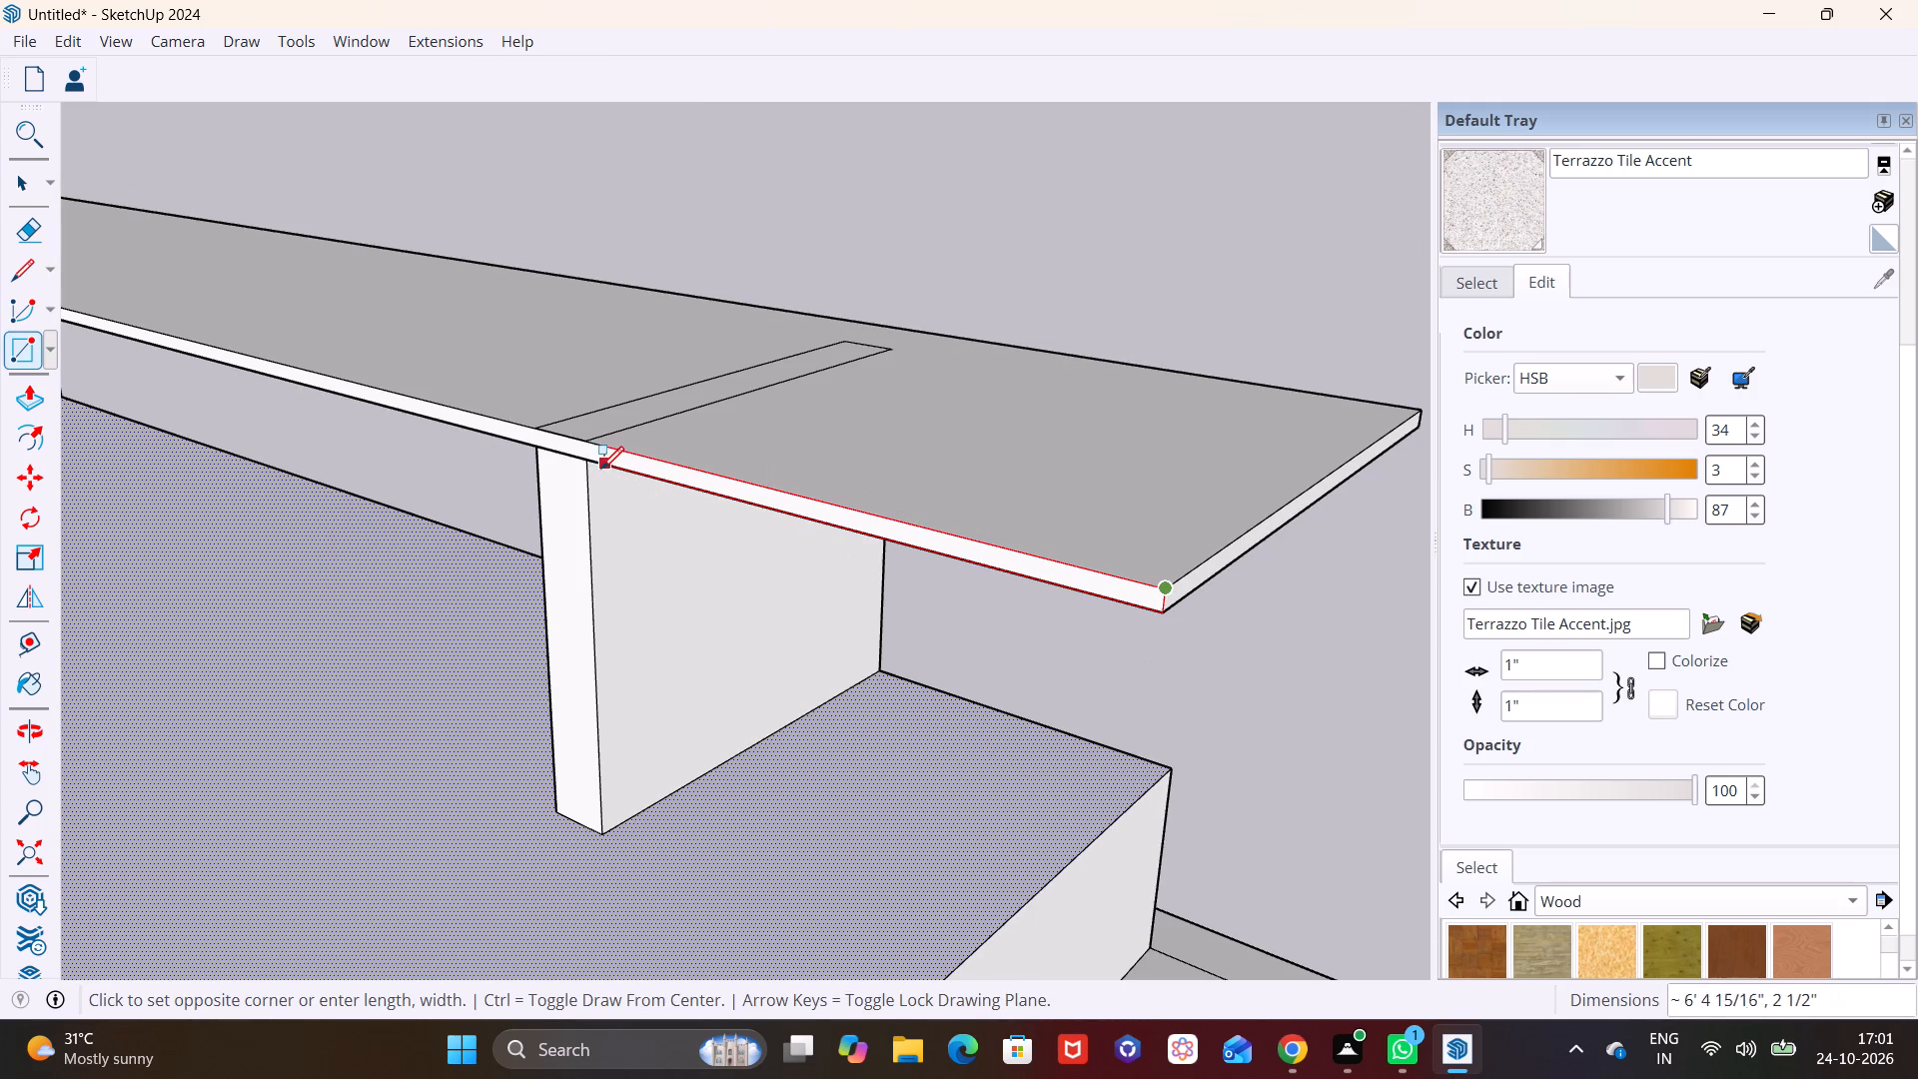
{"action": "scroll", "coordinate": [591, 465], "scroll_direction": "down", "scroll_amount": 1}
{"action": "left_click", "coordinate": [591, 465]}
Push/Pull the new edge rectangle outward in successive pulls, the last about 12' 2", extending the slab along the roof's side edge above the wood cladding.
{"action": "key", "text": "space"}
{"action": "left_click", "coordinate": [755, 496]}
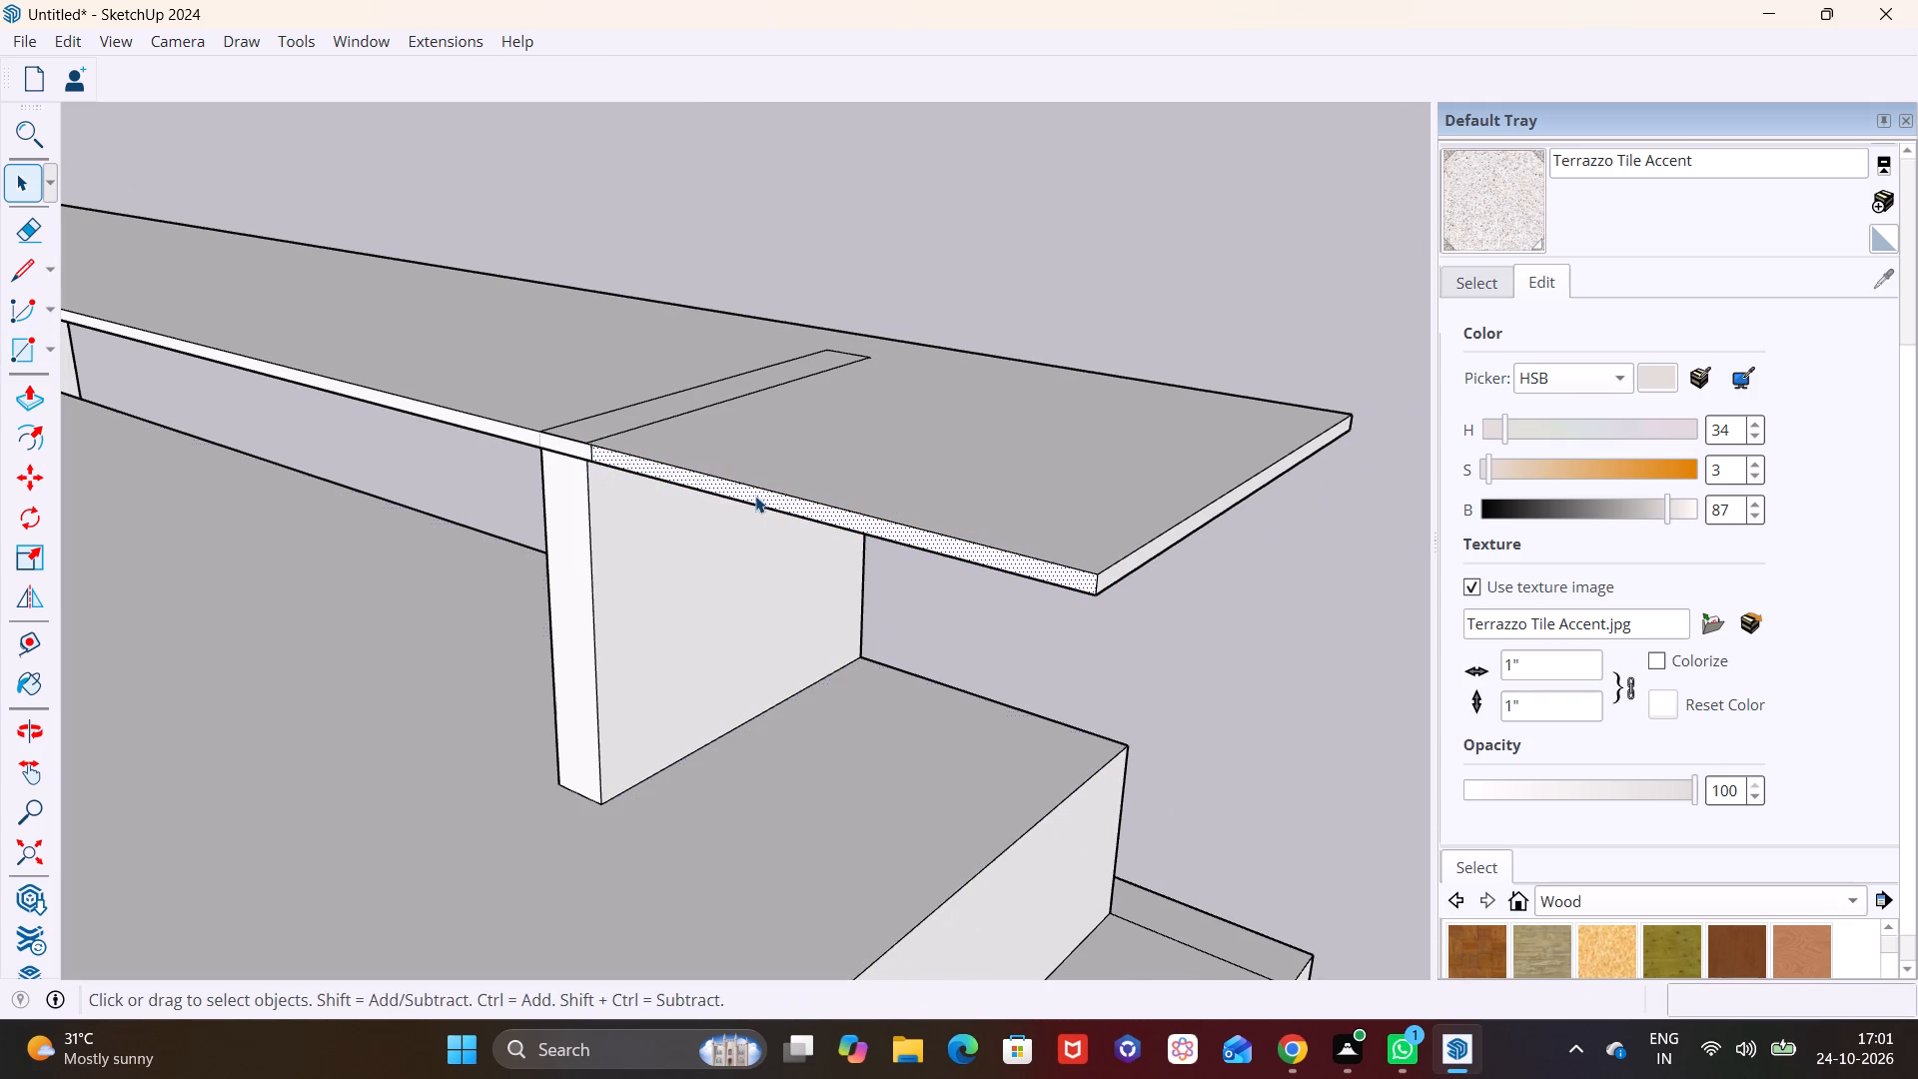
{"action": "left_click", "coordinate": [17, 389]}
{"action": "left_click", "coordinate": [801, 510]}
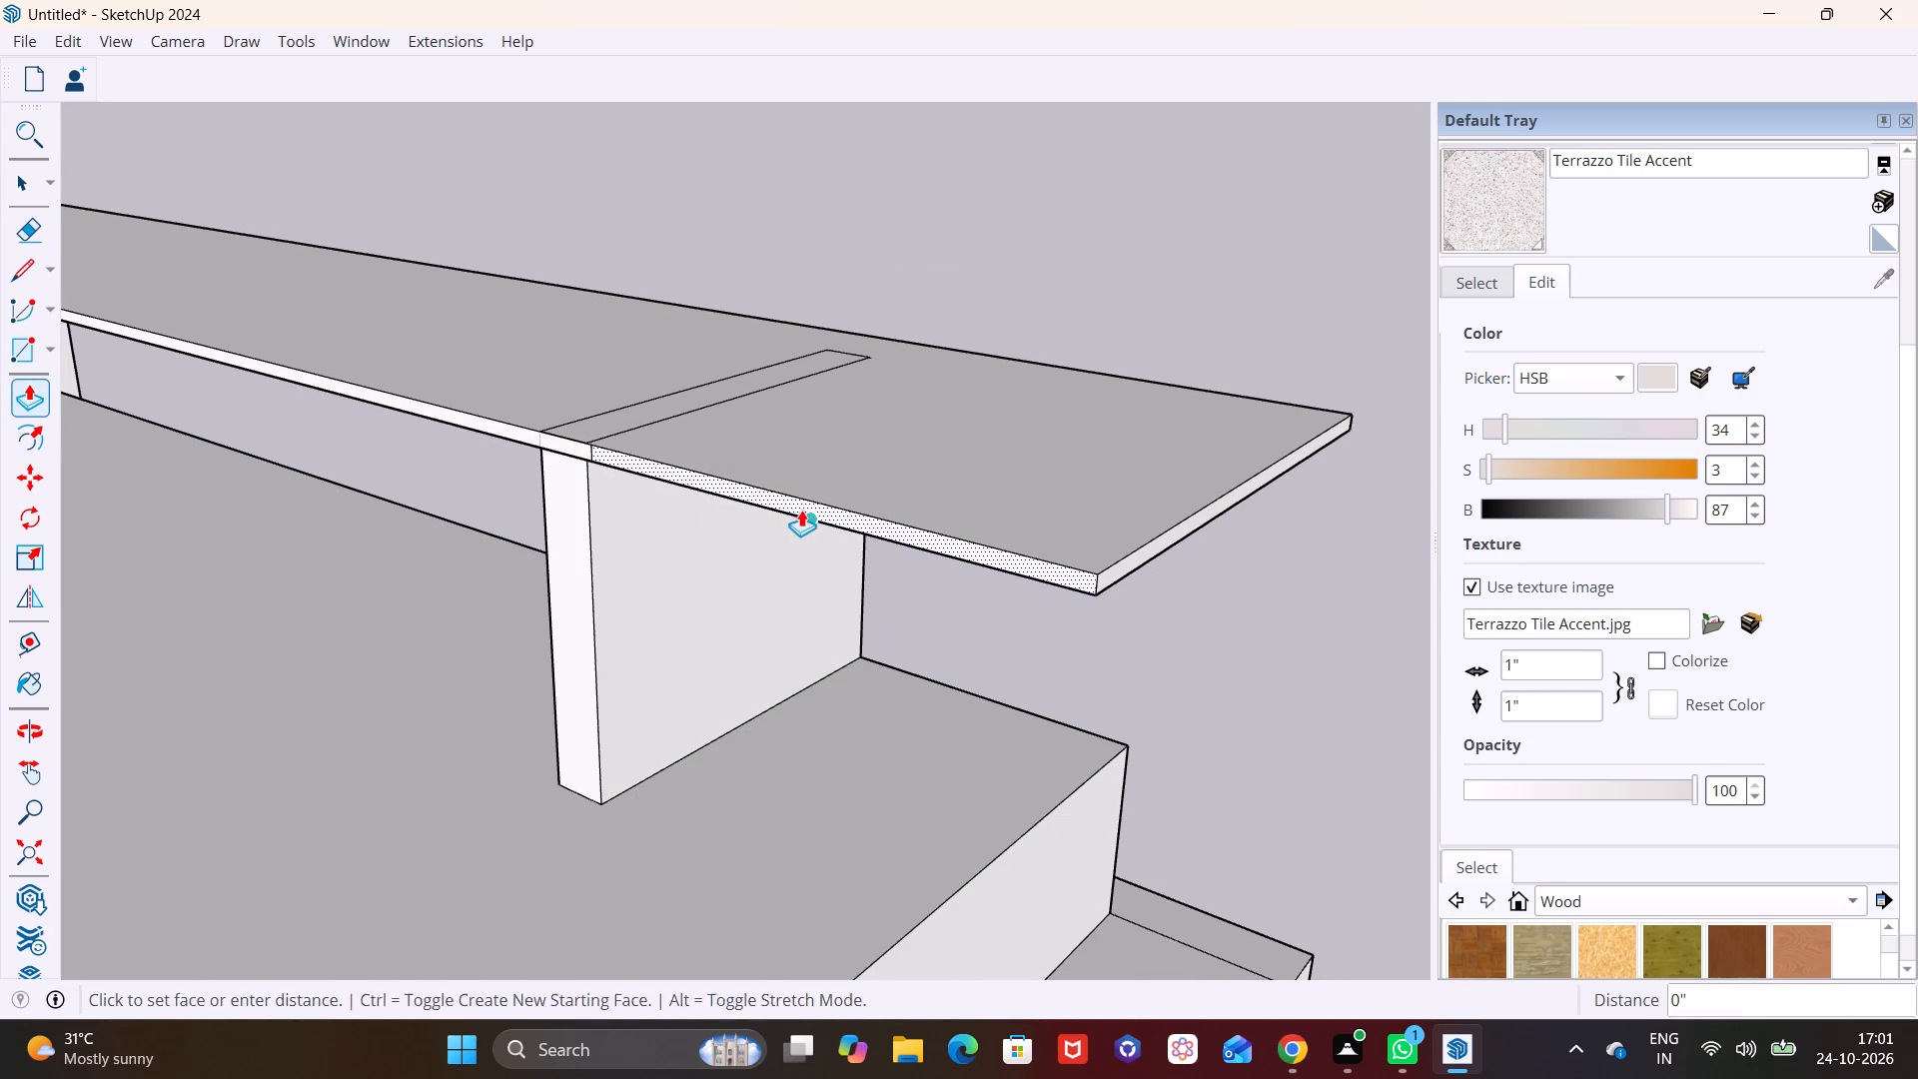
{"action": "left_click_drag", "start_coordinate": [828, 525], "coordinate": [408, 678]}
{"action": "scroll", "coordinate": [518, 681], "scroll_direction": "down", "scroll_amount": 8}
{"action": "middle_click_drag", "start_coordinate": [483, 687], "coordinate": [543, 640], "text": "shift"}
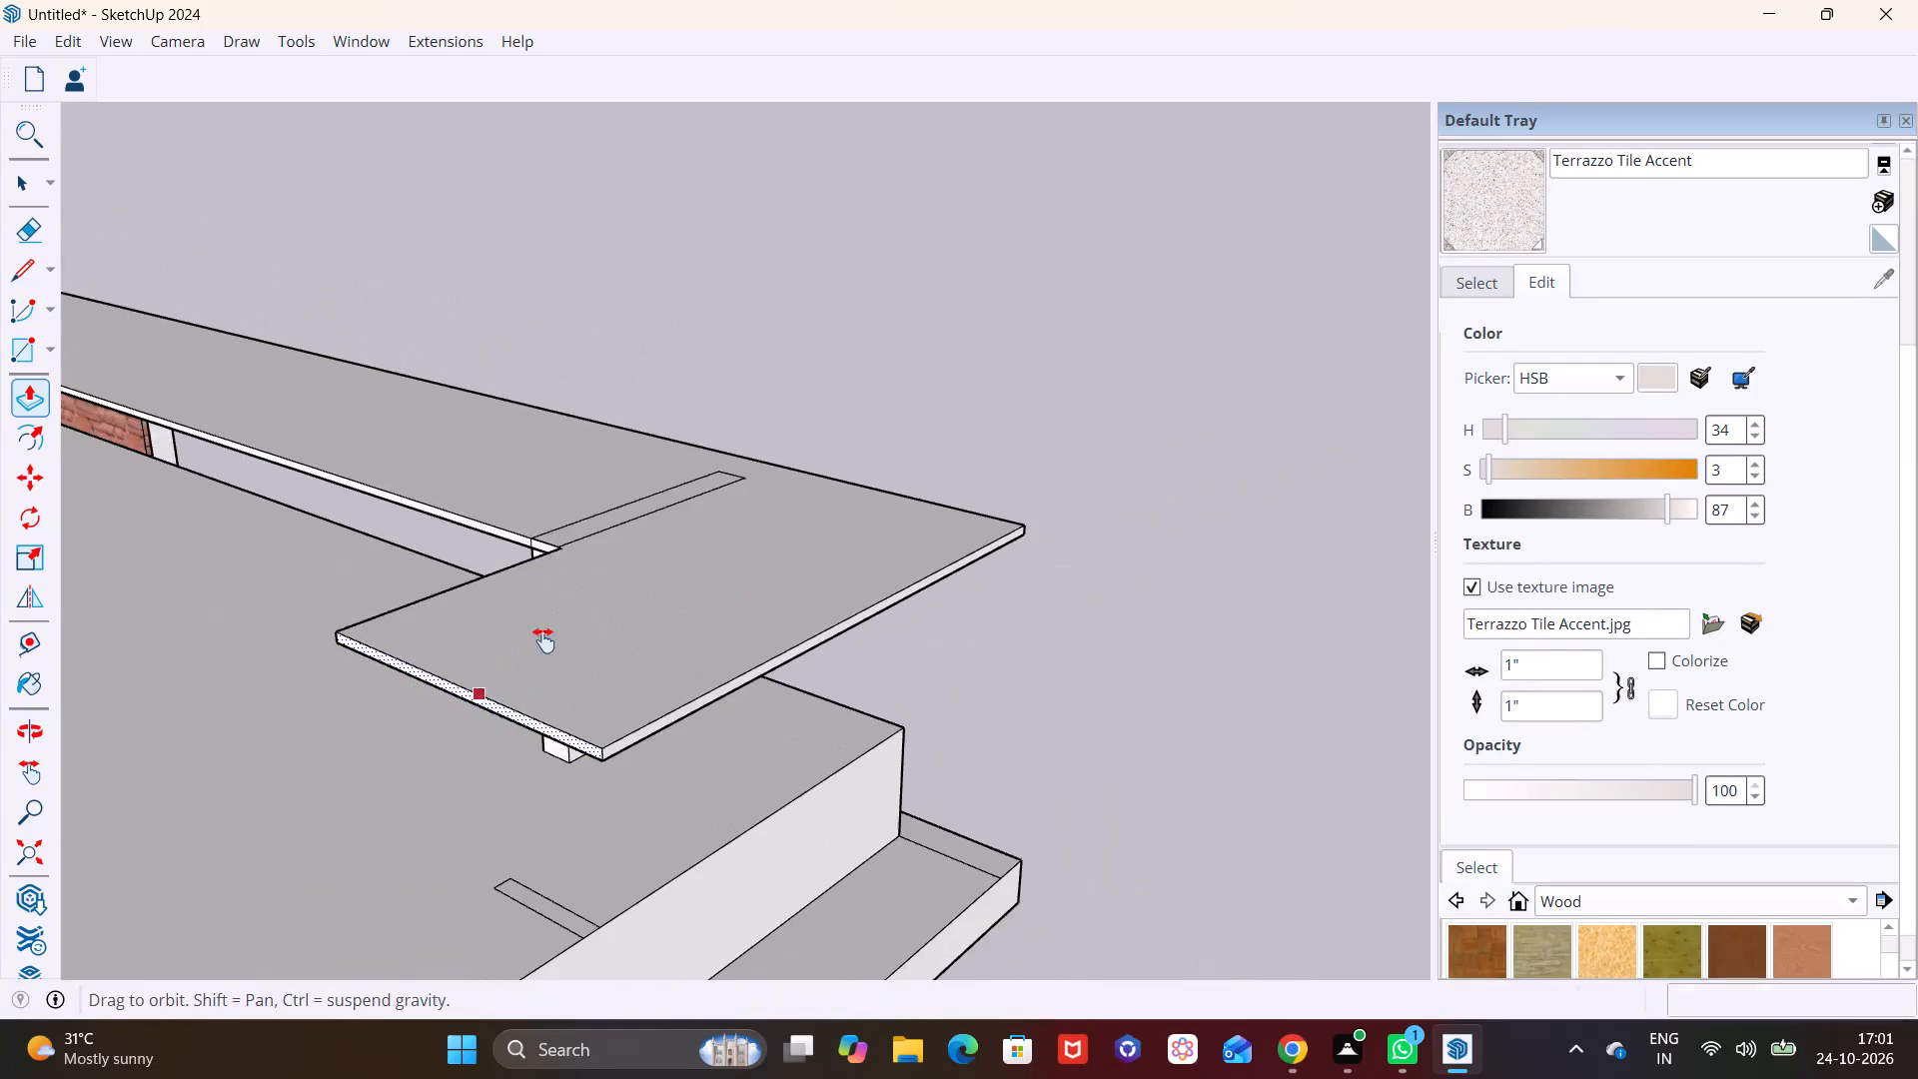
{"action": "middle_click_drag", "start_coordinate": [543, 640], "coordinate": [772, 558], "text": "shift"}
{"action": "left_click_drag", "start_coordinate": [795, 574], "coordinate": [443, 777]}
{"action": "scroll", "coordinate": [466, 720], "scroll_direction": "down", "scroll_amount": 8}
{"action": "middle_click_drag", "start_coordinate": [482, 739], "coordinate": [756, 631], "text": "shift"}
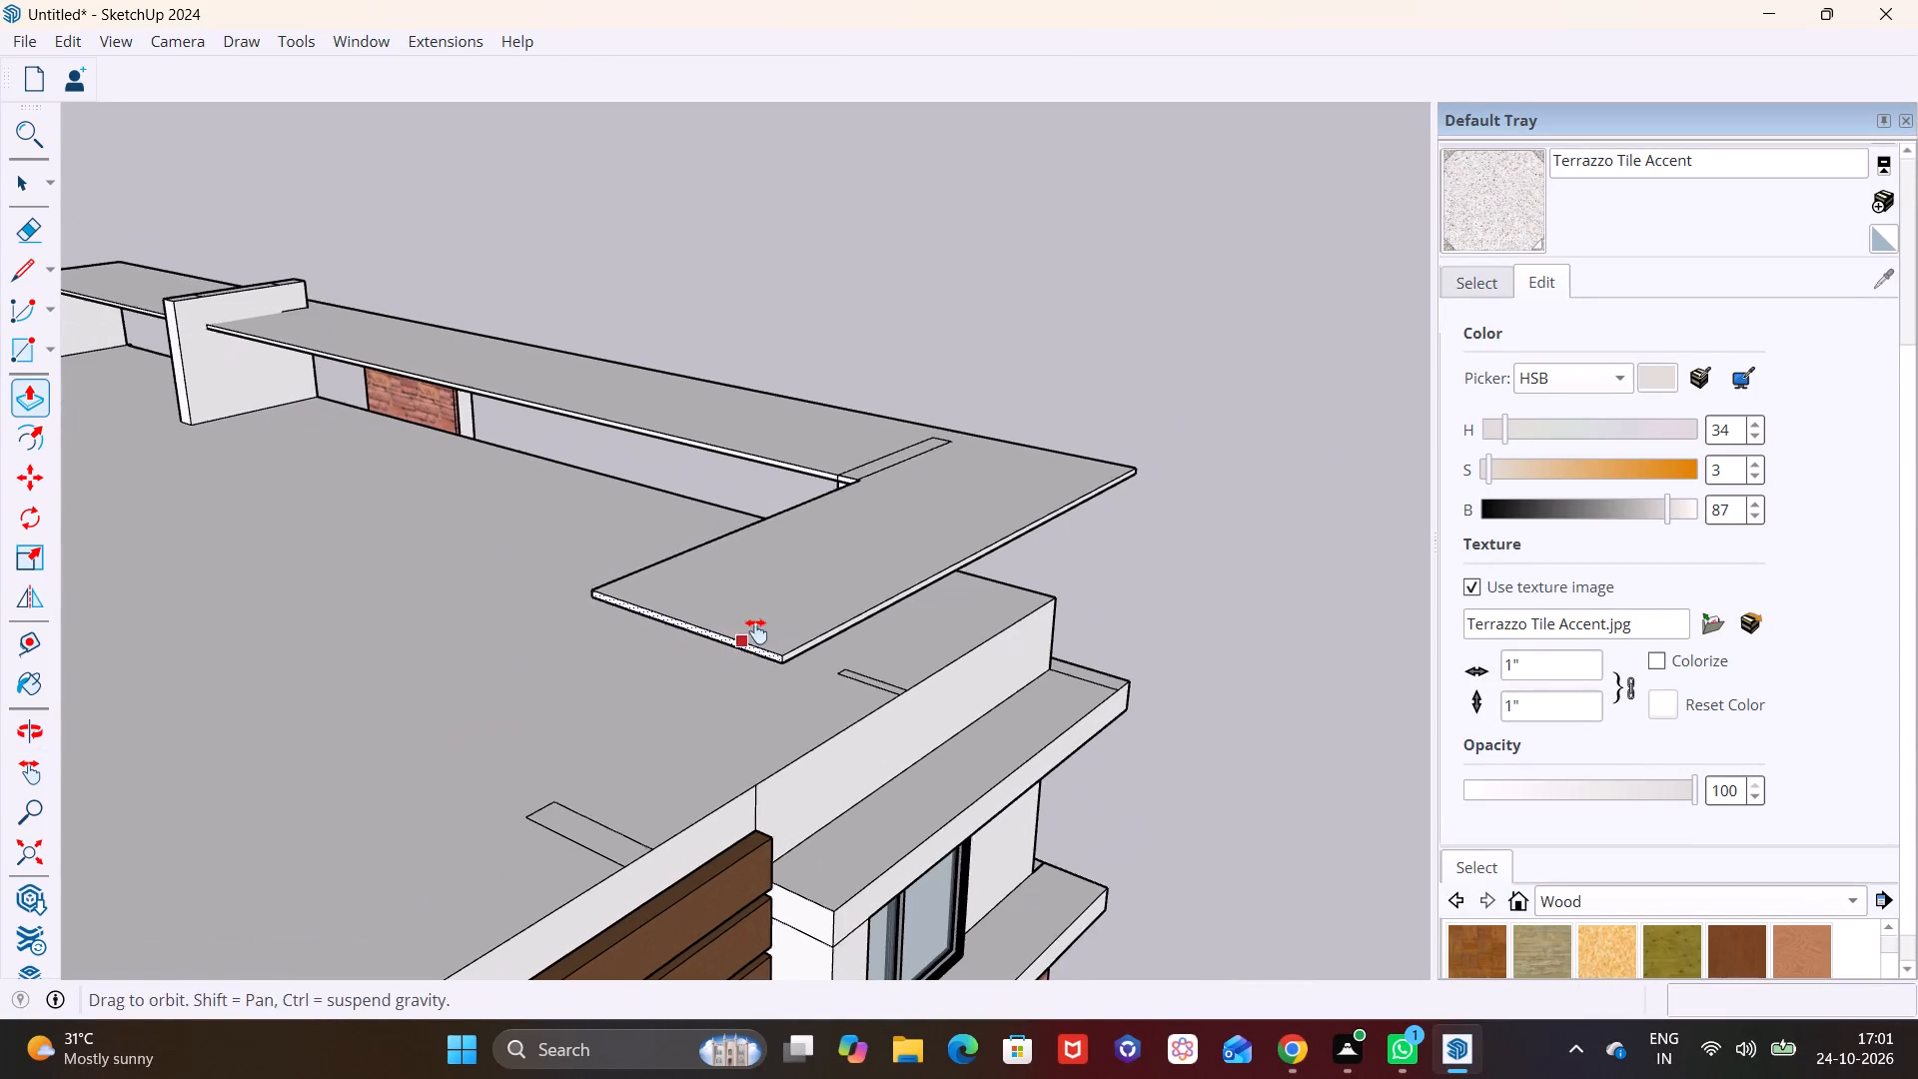
{"action": "middle_click_drag", "start_coordinate": [756, 631], "coordinate": [759, 629], "text": "shift"}
{"action": "left_click_drag", "start_coordinate": [750, 634], "coordinate": [273, 784]}
{"action": "scroll", "coordinate": [313, 759], "scroll_direction": "down", "scroll_amount": 4}
{"action": "middle_click_drag", "start_coordinate": [344, 771], "coordinate": [777, 641], "text": "shift"}
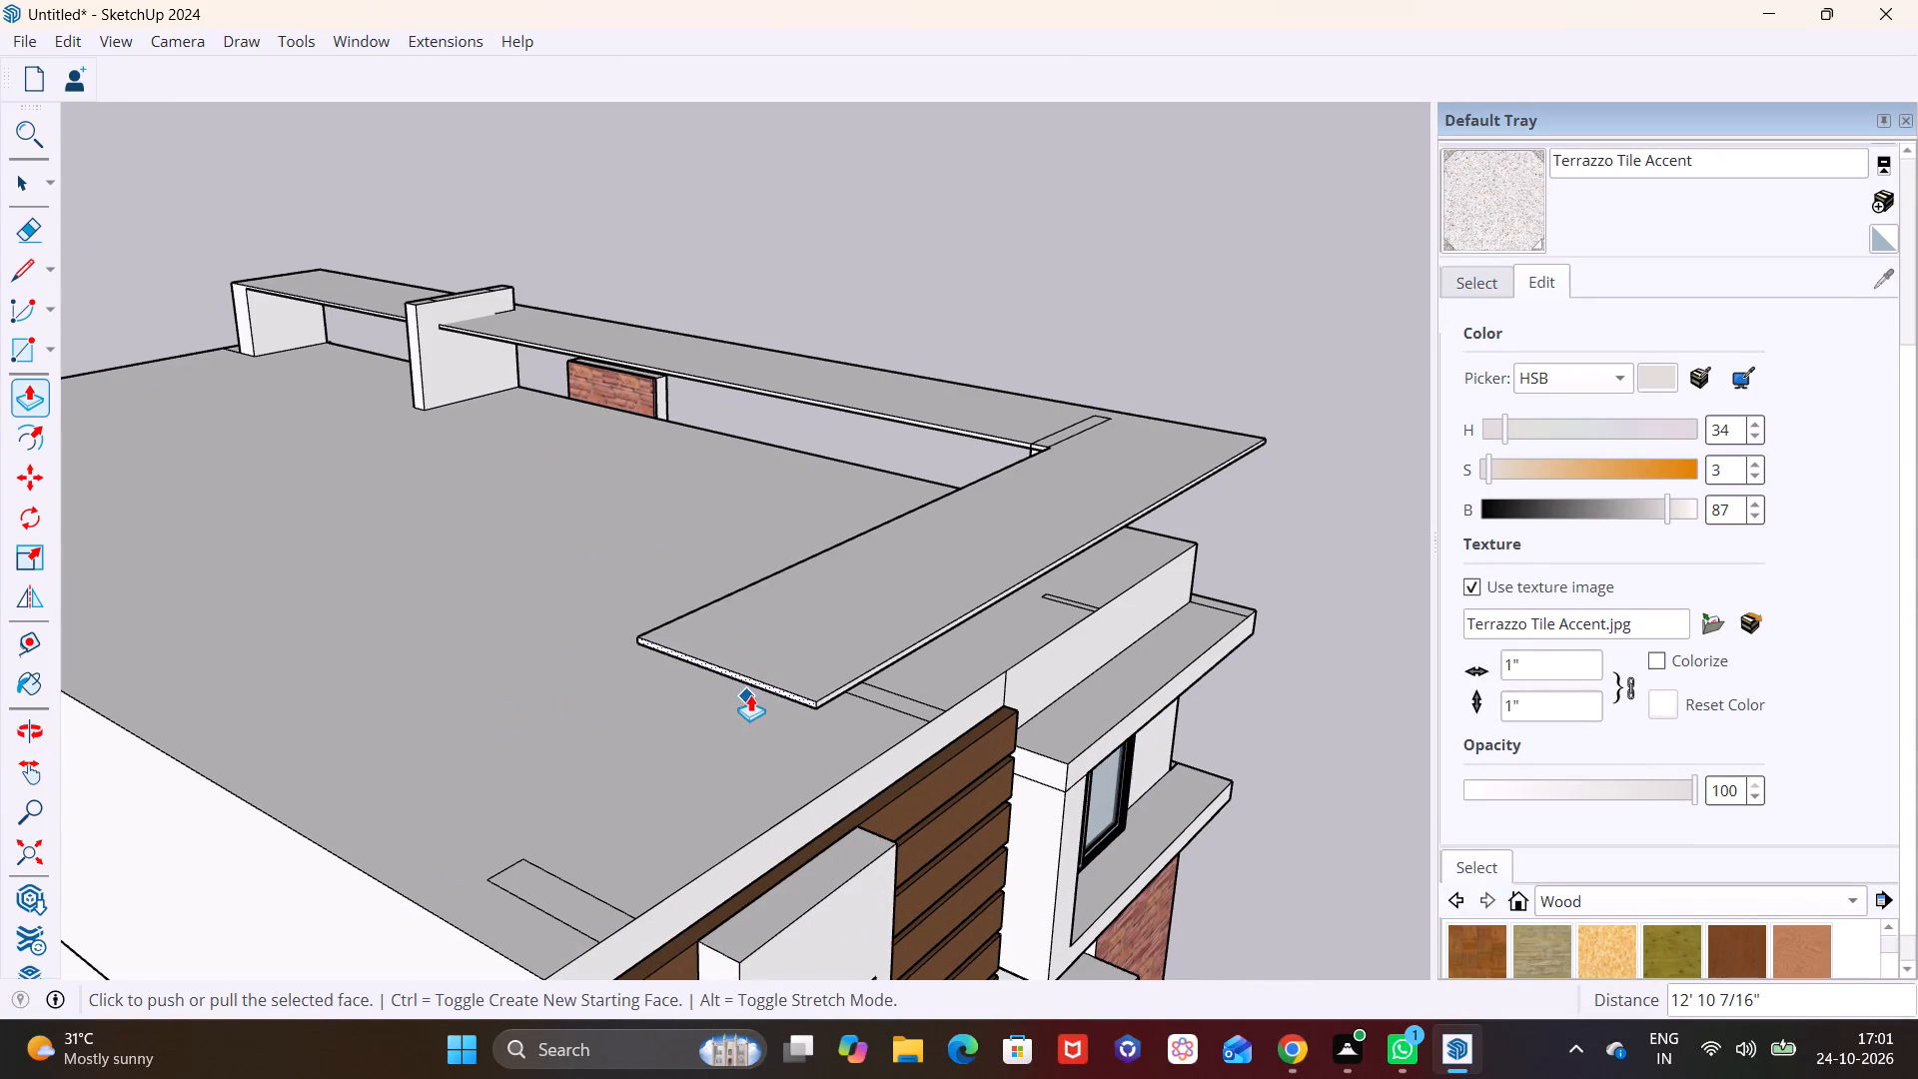
{"action": "left_click_drag", "start_coordinate": [753, 693], "coordinate": [401, 894]}
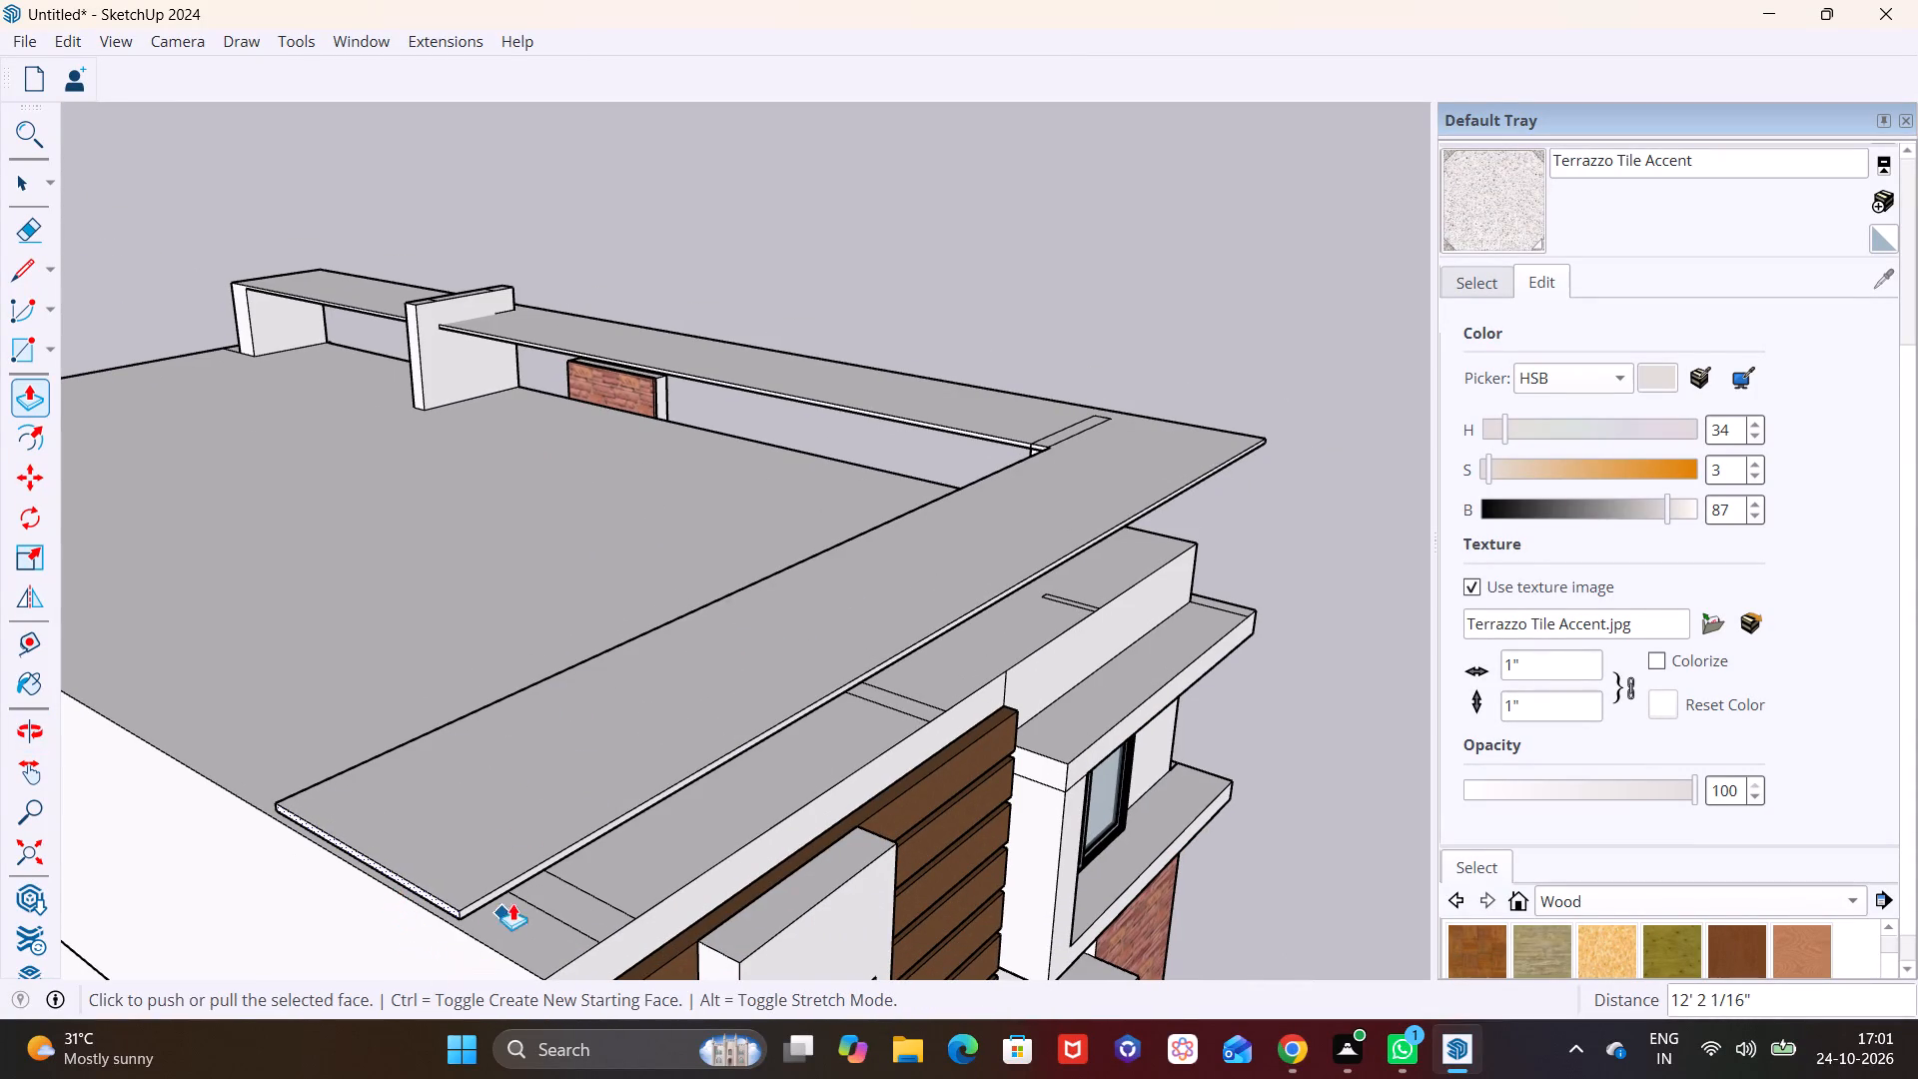
Push/Pull the extended slab's end face back to line up with the building's far roof corner.
{"action": "middle_click_drag", "start_coordinate": [512, 897], "coordinate": [479, 630]}
{"action": "middle_click_drag", "start_coordinate": [455, 491], "coordinate": [642, 594]}
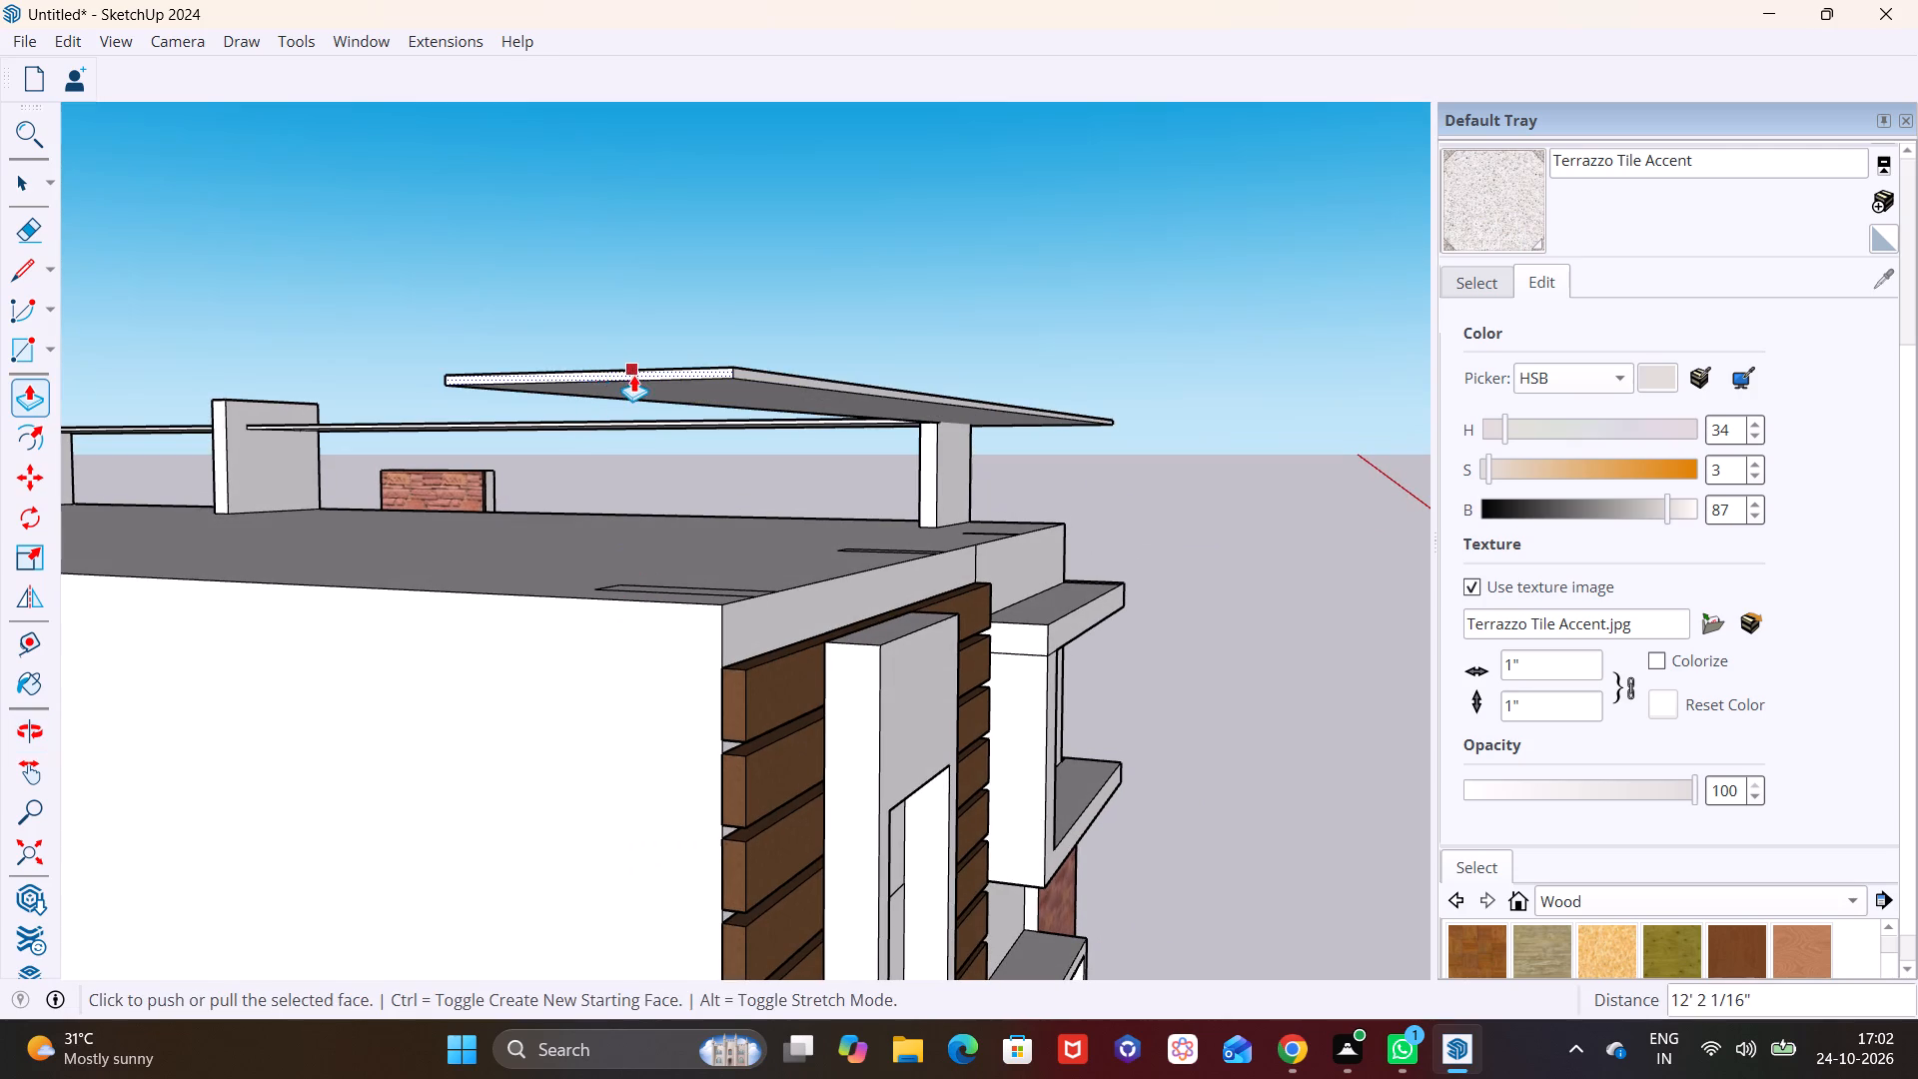
{"action": "left_click_drag", "start_coordinate": [633, 375], "coordinate": [726, 612]}
{"action": "left_click", "coordinate": [726, 612]}
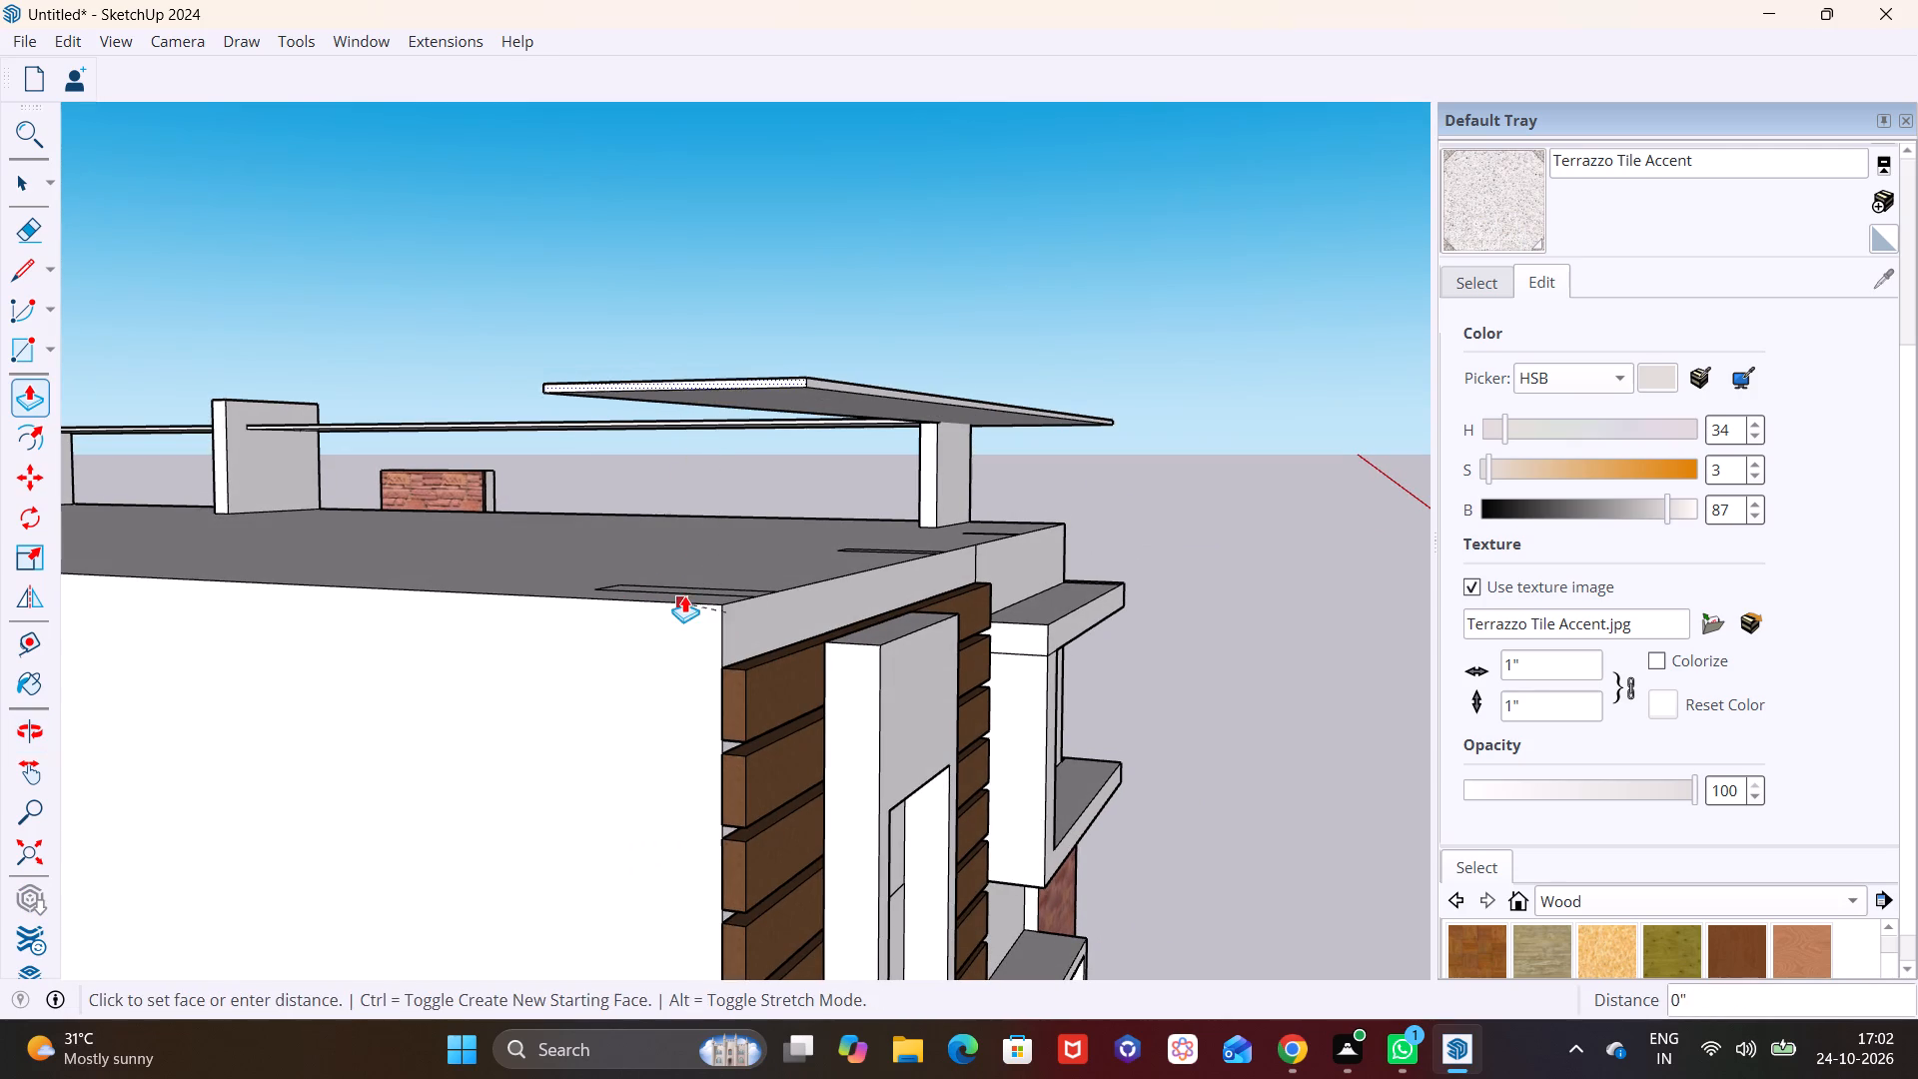
{"action": "left_click", "coordinate": [729, 636]}
Push/Pull the middle narrow rectangle on the roof's side edge, above the wood cladding, up to the overhanging slab.
{"action": "middle_click_drag", "start_coordinate": [681, 514], "coordinate": [327, 619]}
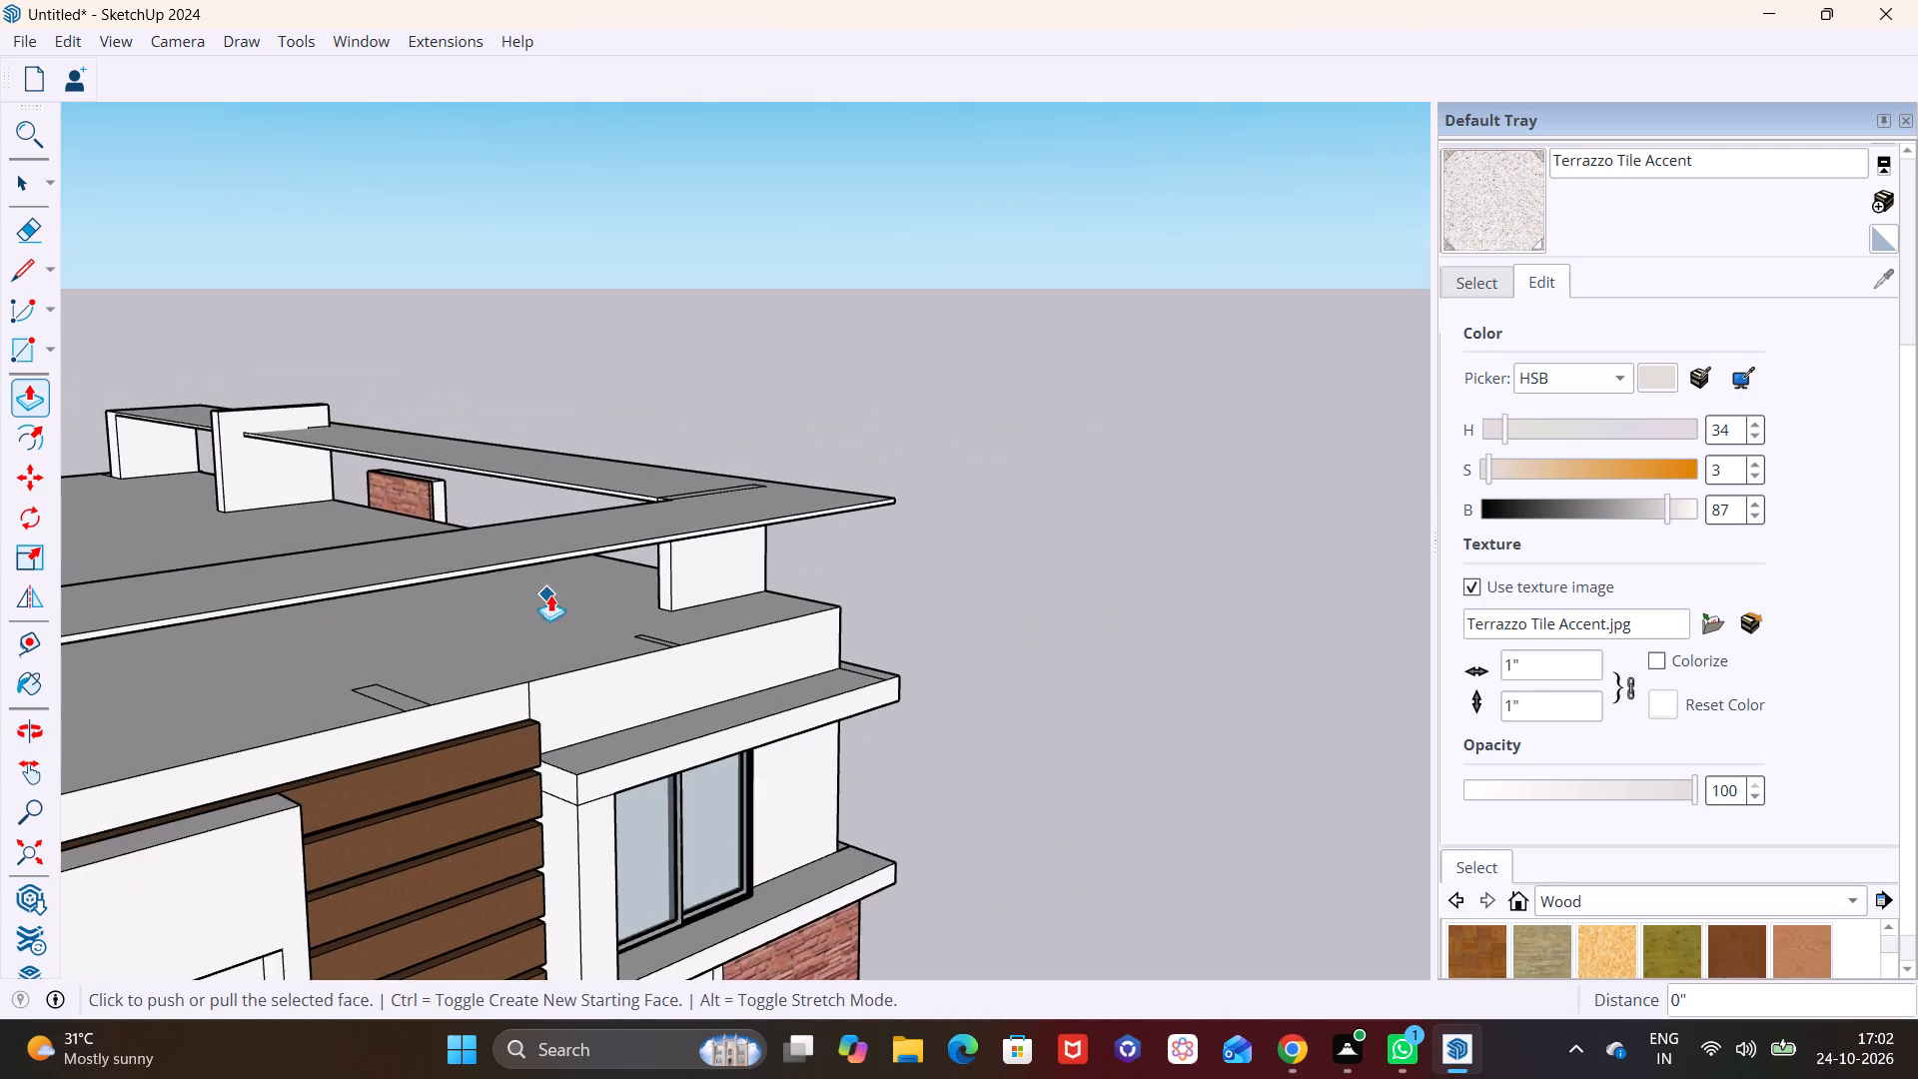
{"action": "middle_click_drag", "start_coordinate": [543, 615], "coordinate": [413, 739]}
{"action": "middle_click_drag", "start_coordinate": [450, 704], "coordinate": [738, 590], "text": "shift"}
{"action": "scroll", "coordinate": [745, 756], "scroll_direction": "up", "scroll_amount": 5}
{"action": "middle_click_drag", "start_coordinate": [744, 713], "coordinate": [596, 726]}
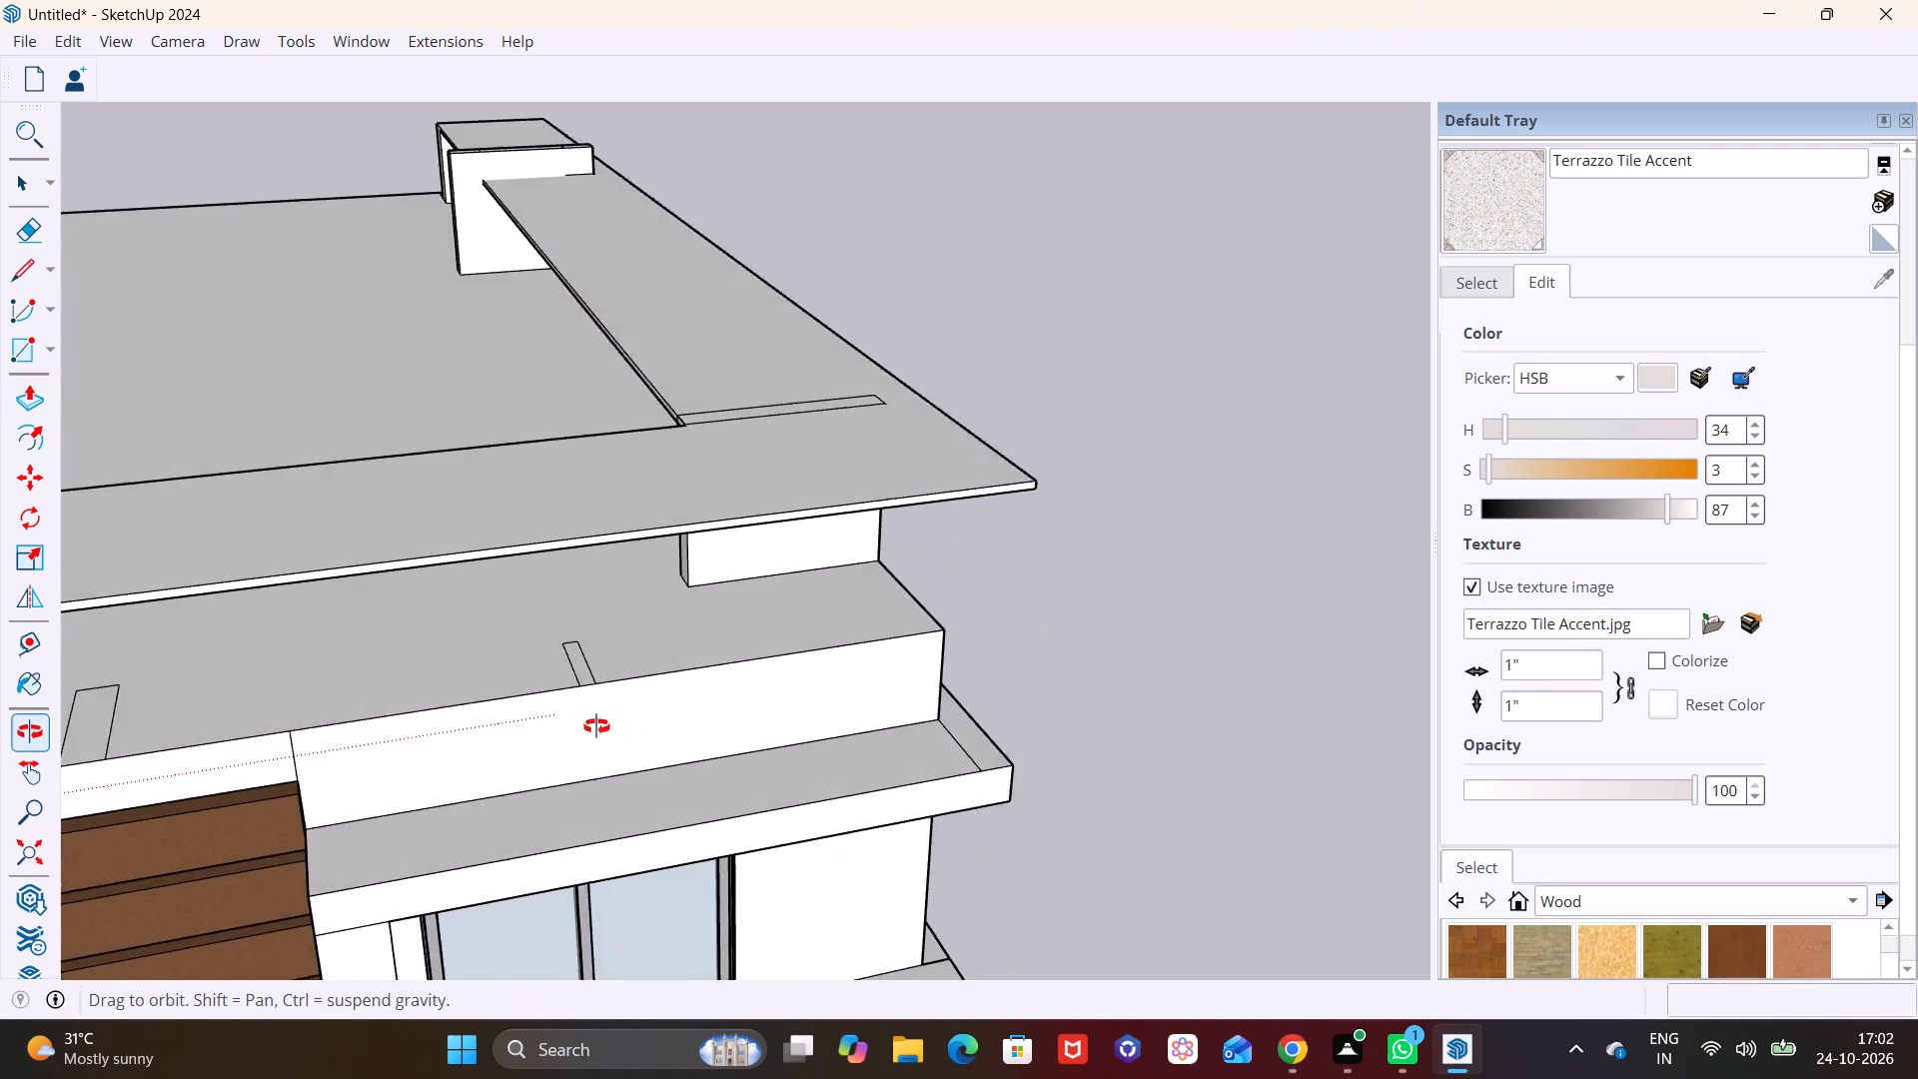
{"action": "middle_click_drag", "start_coordinate": [596, 726], "coordinate": [563, 731]}
{"action": "middle_click_drag", "start_coordinate": [614, 674], "coordinate": [830, 715]}
{"action": "scroll", "coordinate": [829, 715], "scroll_direction": "down", "scroll_amount": 1, "text": "shift"}
{"action": "key", "text": "space"}
{"action": "left_click", "coordinate": [317, 755]}
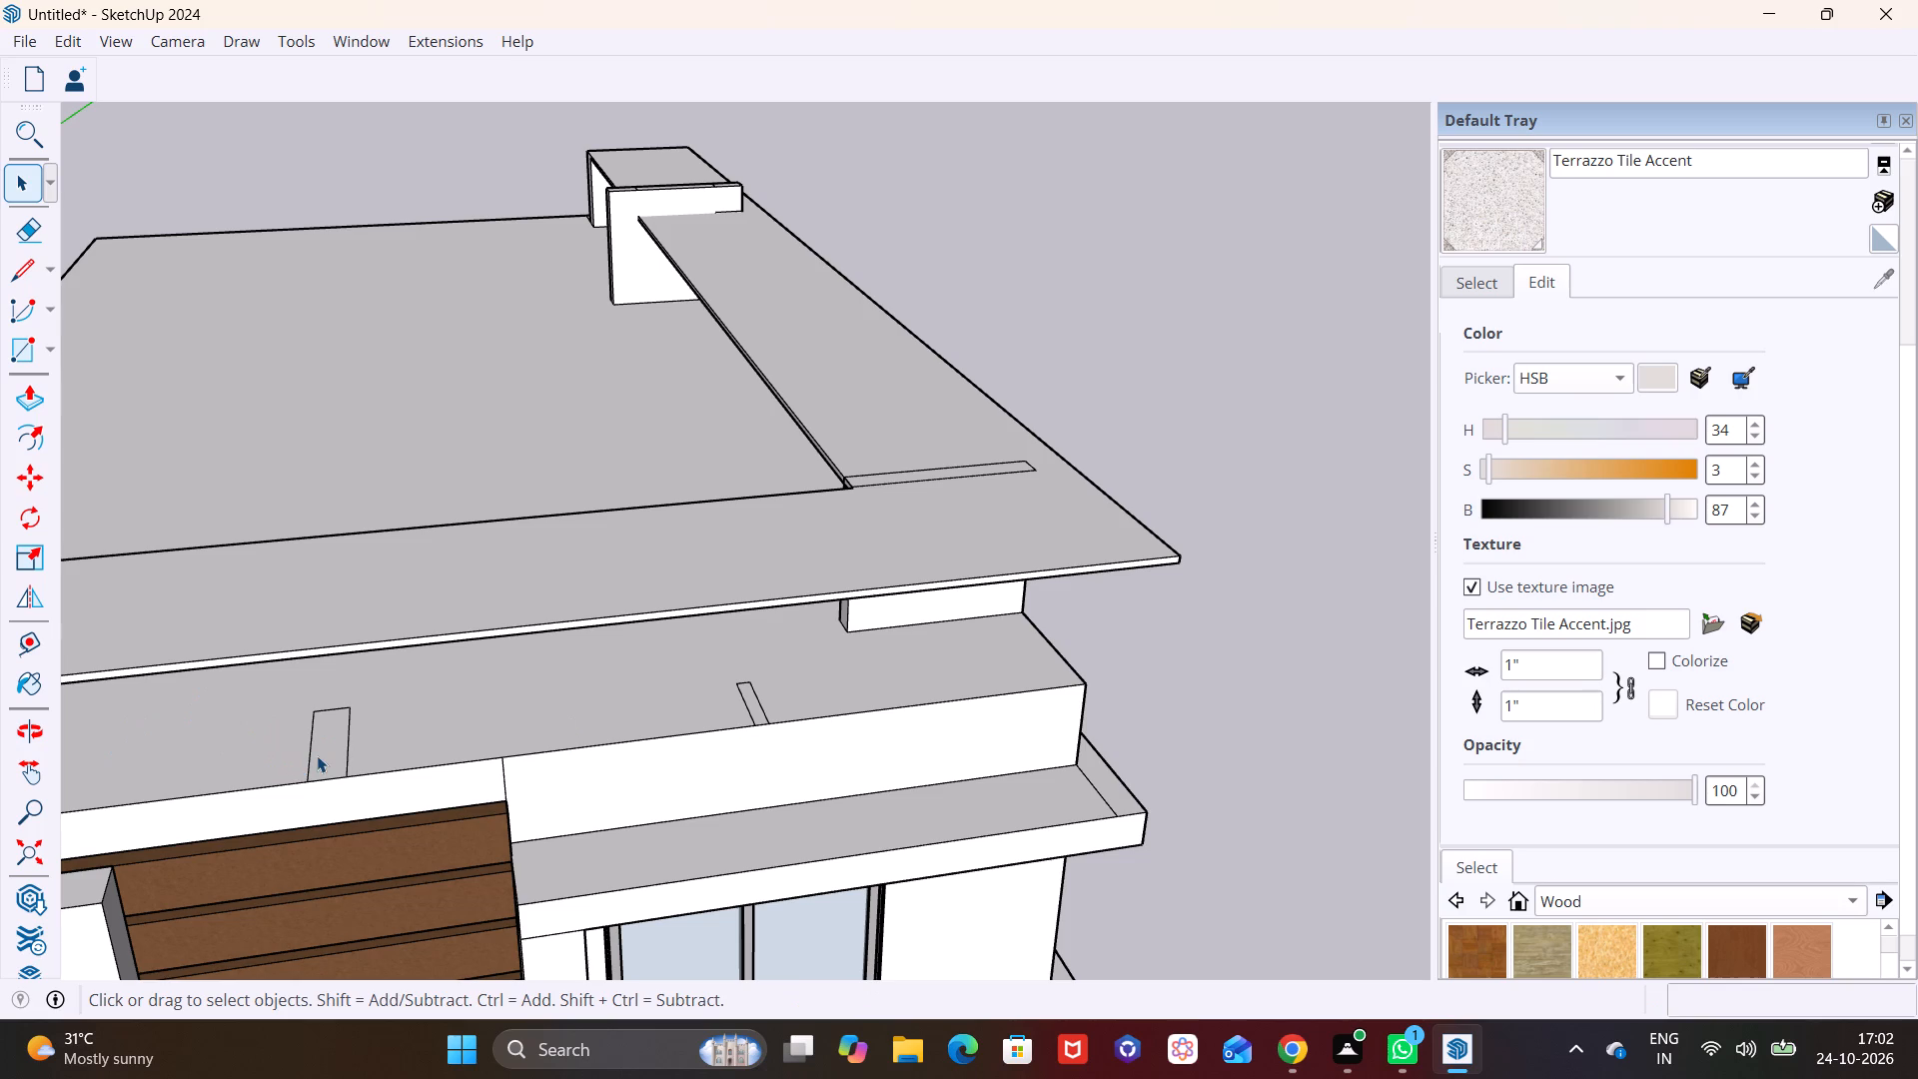
{"action": "left_click", "coordinate": [35, 415]}
{"action": "left_click_drag", "start_coordinate": [325, 745], "coordinate": [325, 663]}
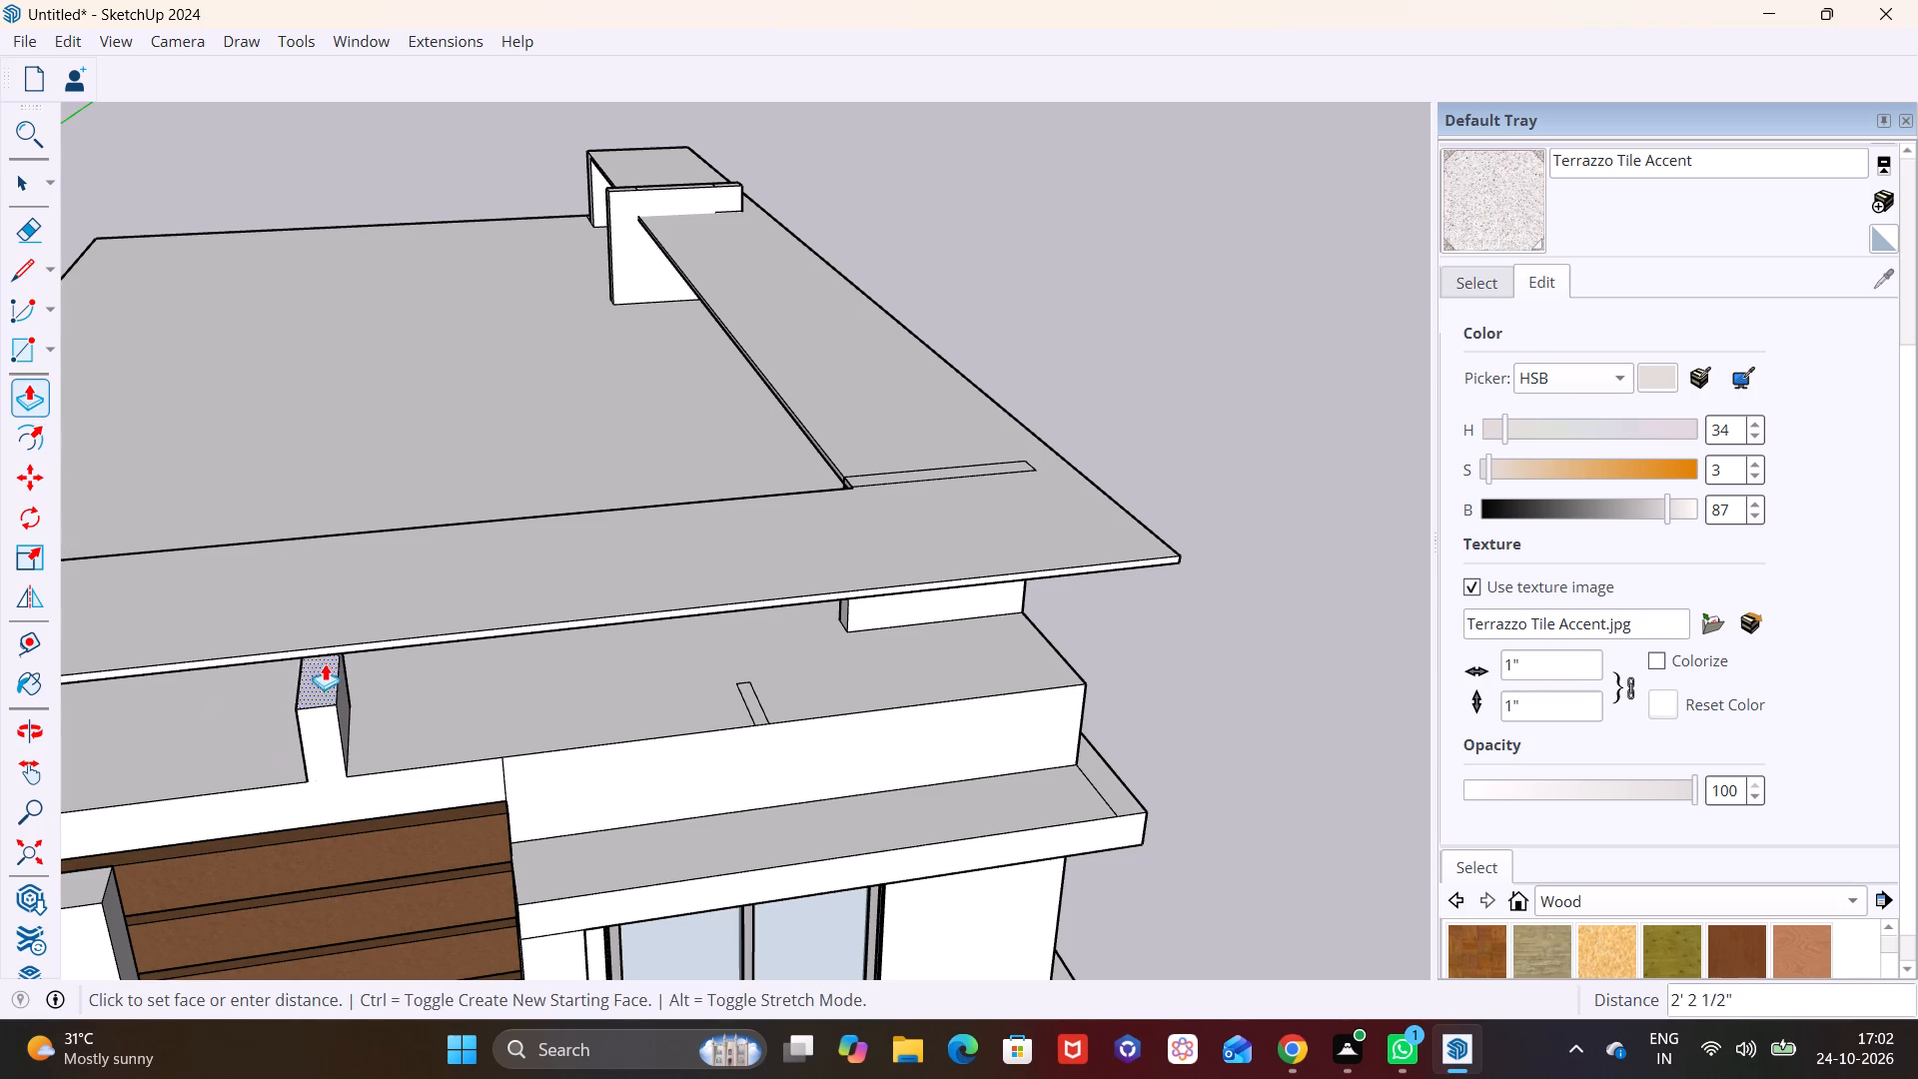
{"action": "left_click_drag", "start_coordinate": [325, 663], "coordinate": [326, 650]}
{"action": "left_click", "coordinate": [326, 650]}
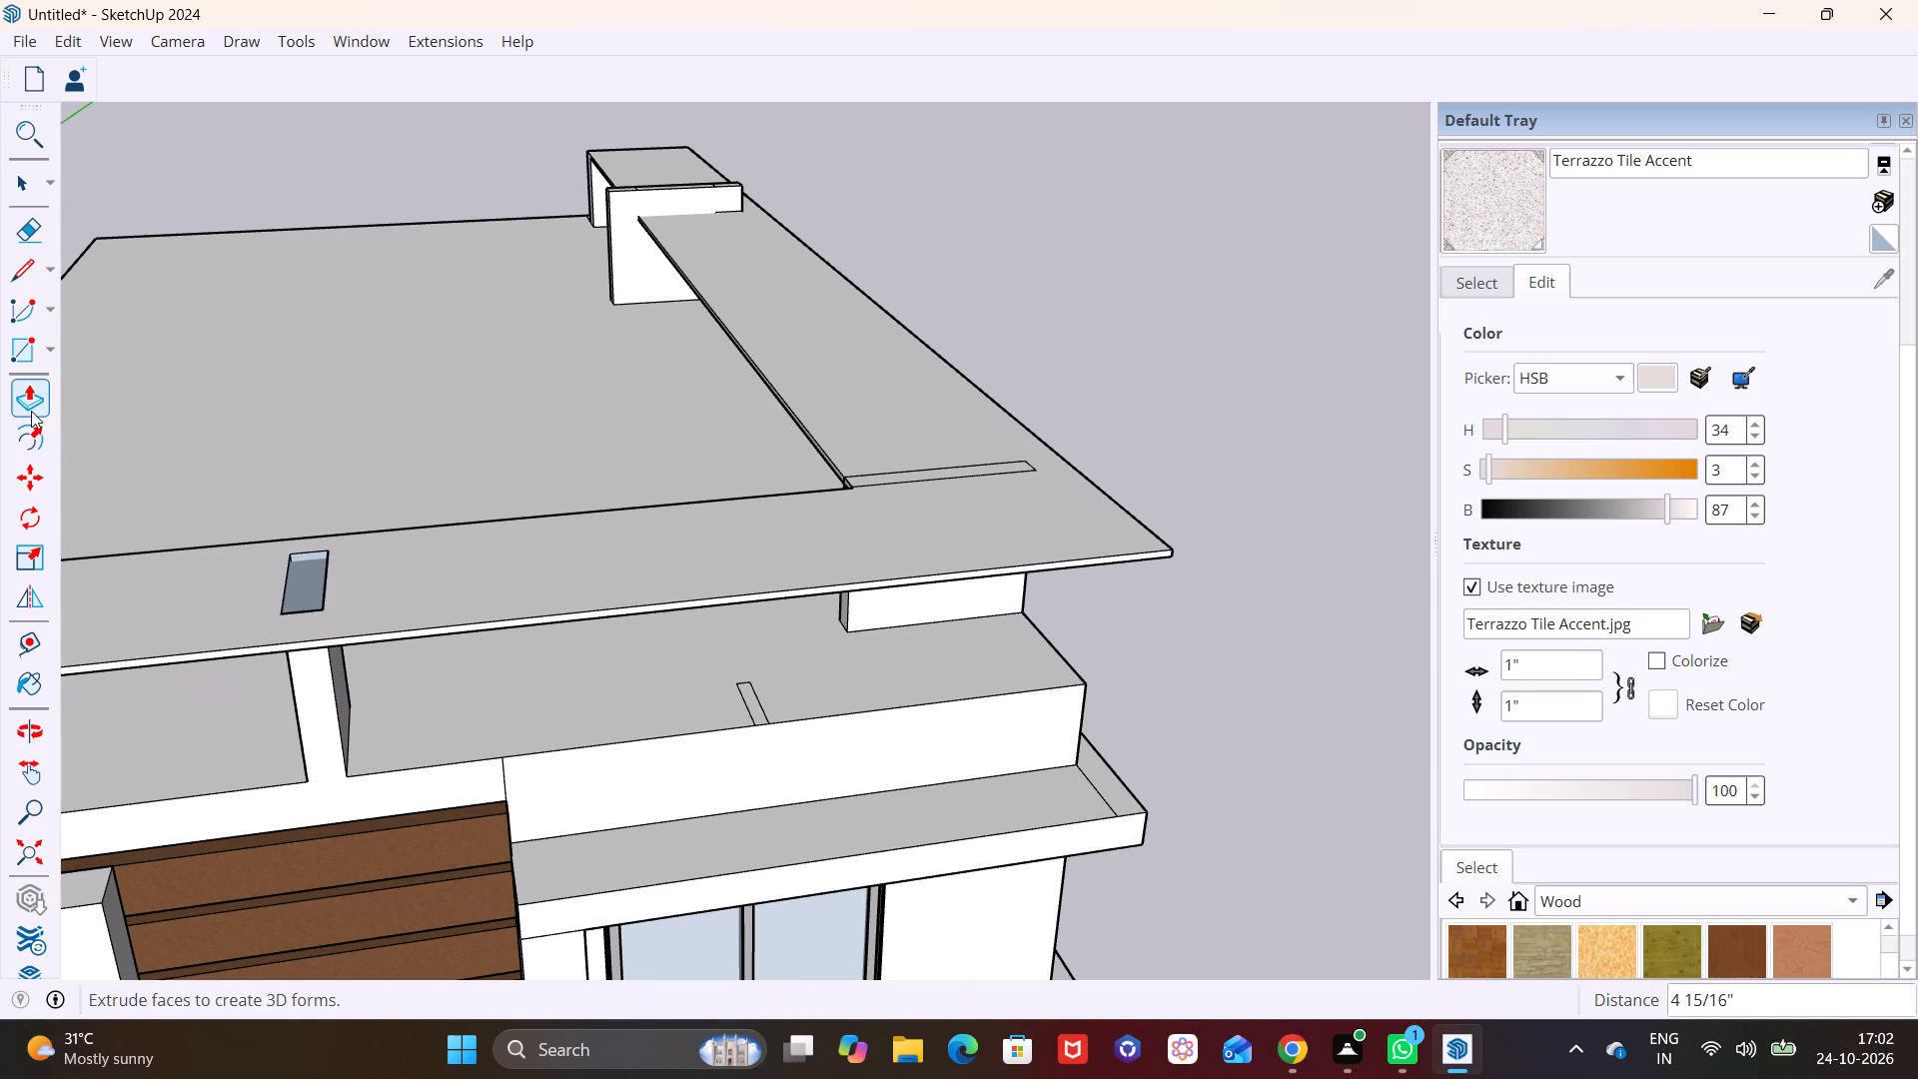
Push/Pull the narrow rectangle above the corner window bay upward about 5' 1/8" to the overhanging slab.
{"action": "left_click", "coordinate": [31, 411]}
{"action": "left_click", "coordinate": [751, 702]}
{"action": "left_click", "coordinate": [721, 592]}
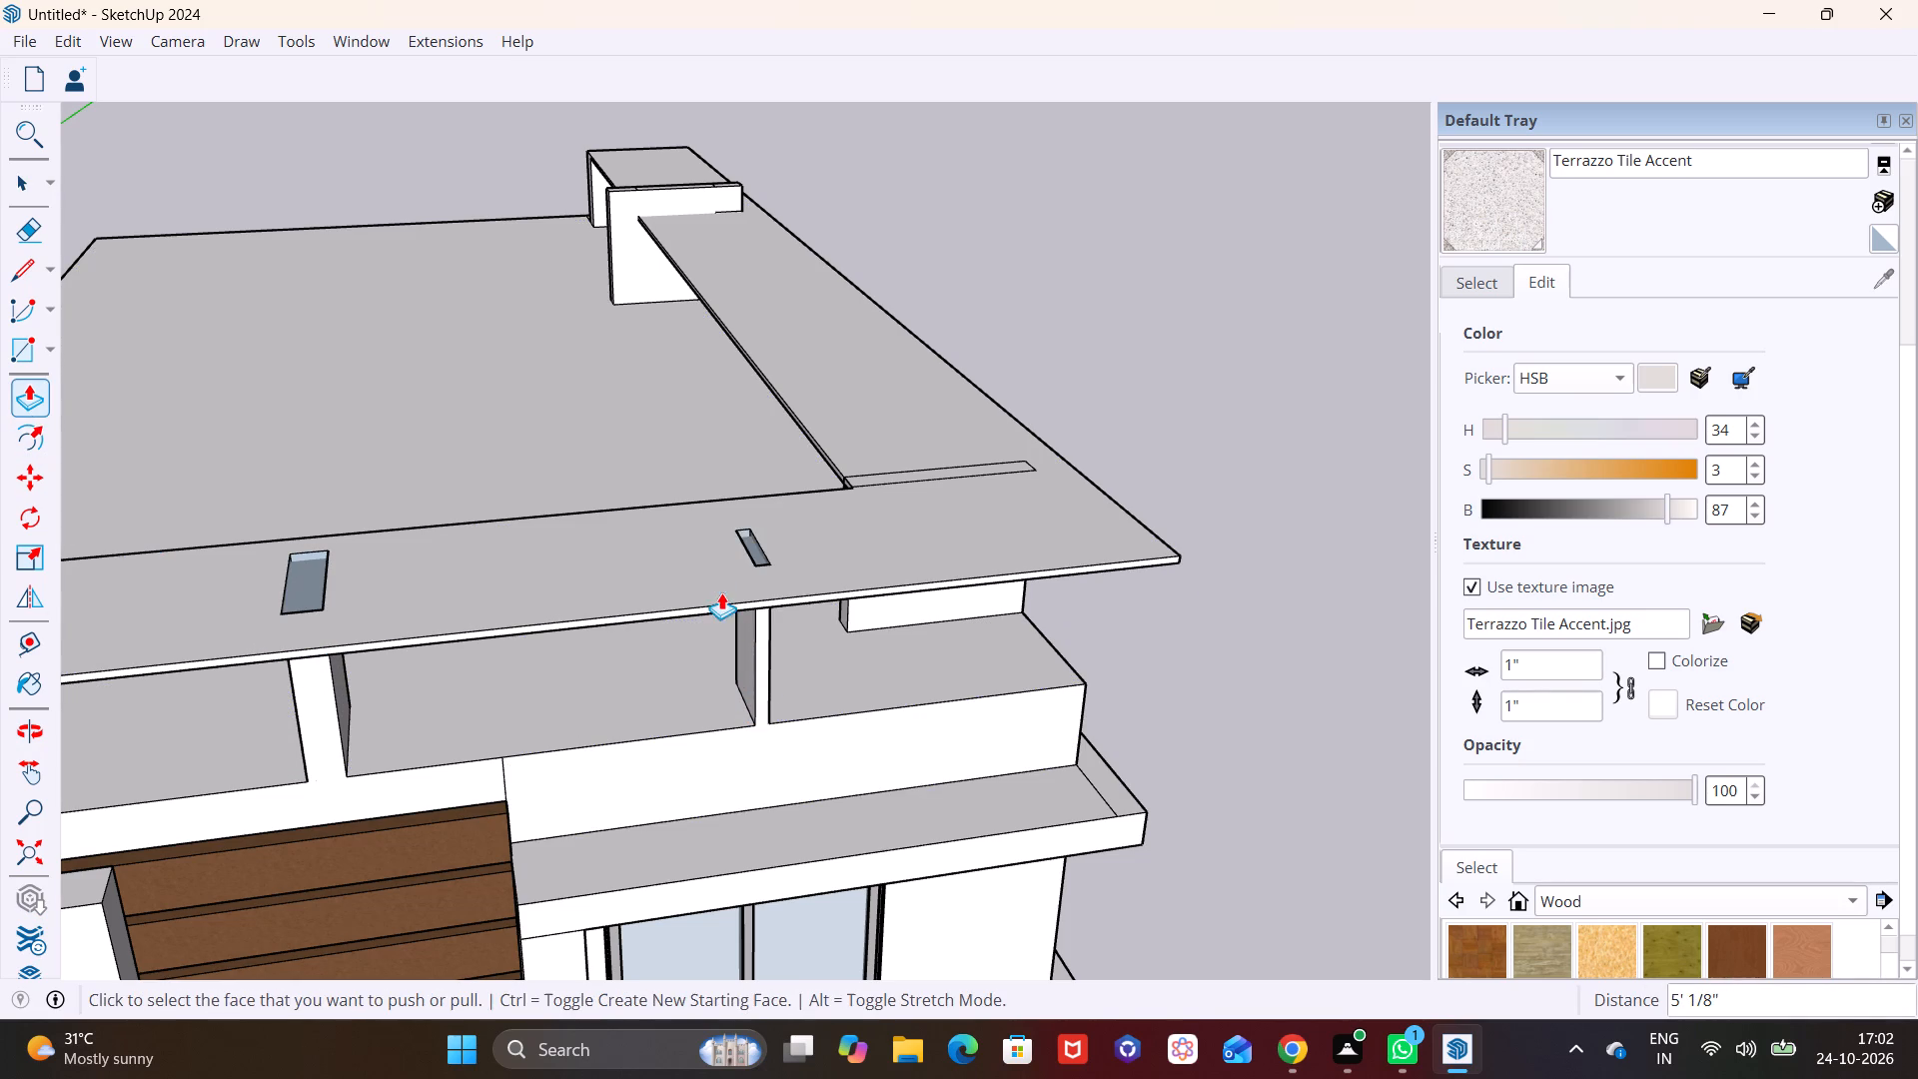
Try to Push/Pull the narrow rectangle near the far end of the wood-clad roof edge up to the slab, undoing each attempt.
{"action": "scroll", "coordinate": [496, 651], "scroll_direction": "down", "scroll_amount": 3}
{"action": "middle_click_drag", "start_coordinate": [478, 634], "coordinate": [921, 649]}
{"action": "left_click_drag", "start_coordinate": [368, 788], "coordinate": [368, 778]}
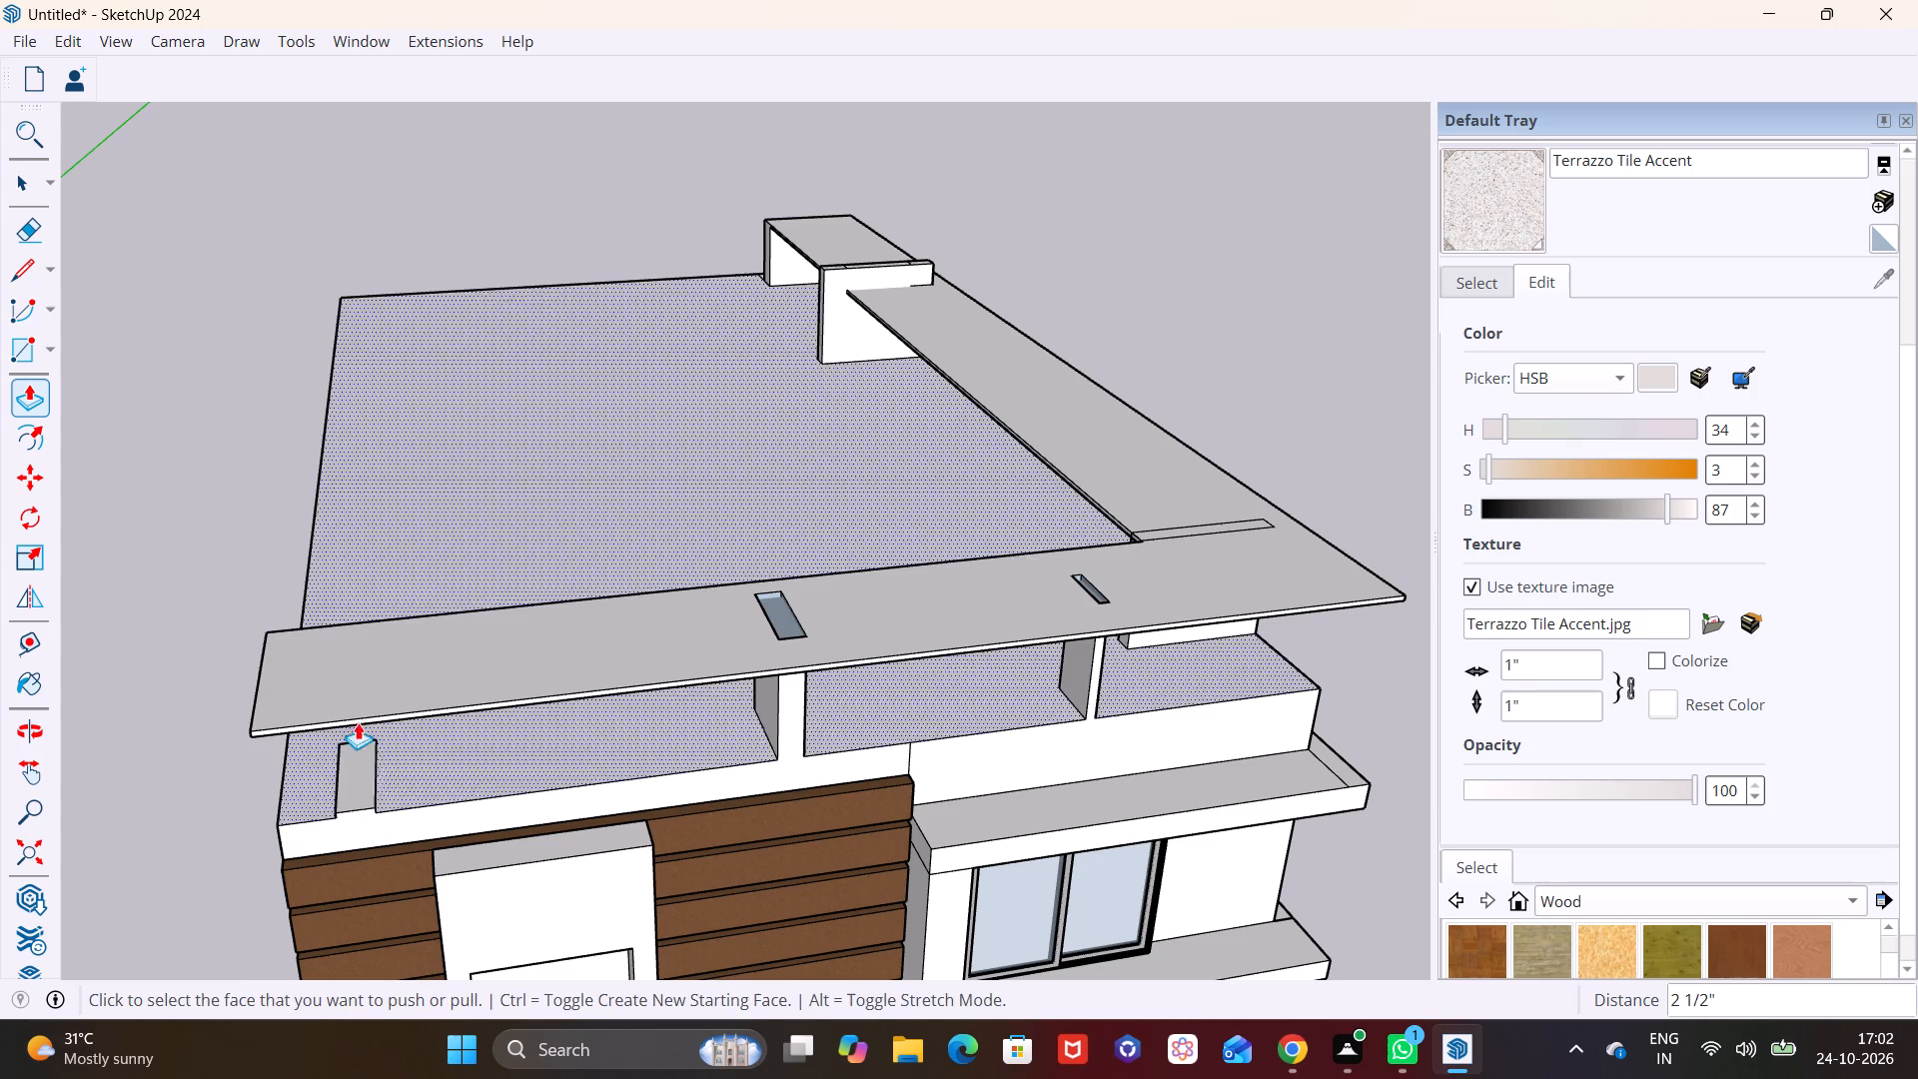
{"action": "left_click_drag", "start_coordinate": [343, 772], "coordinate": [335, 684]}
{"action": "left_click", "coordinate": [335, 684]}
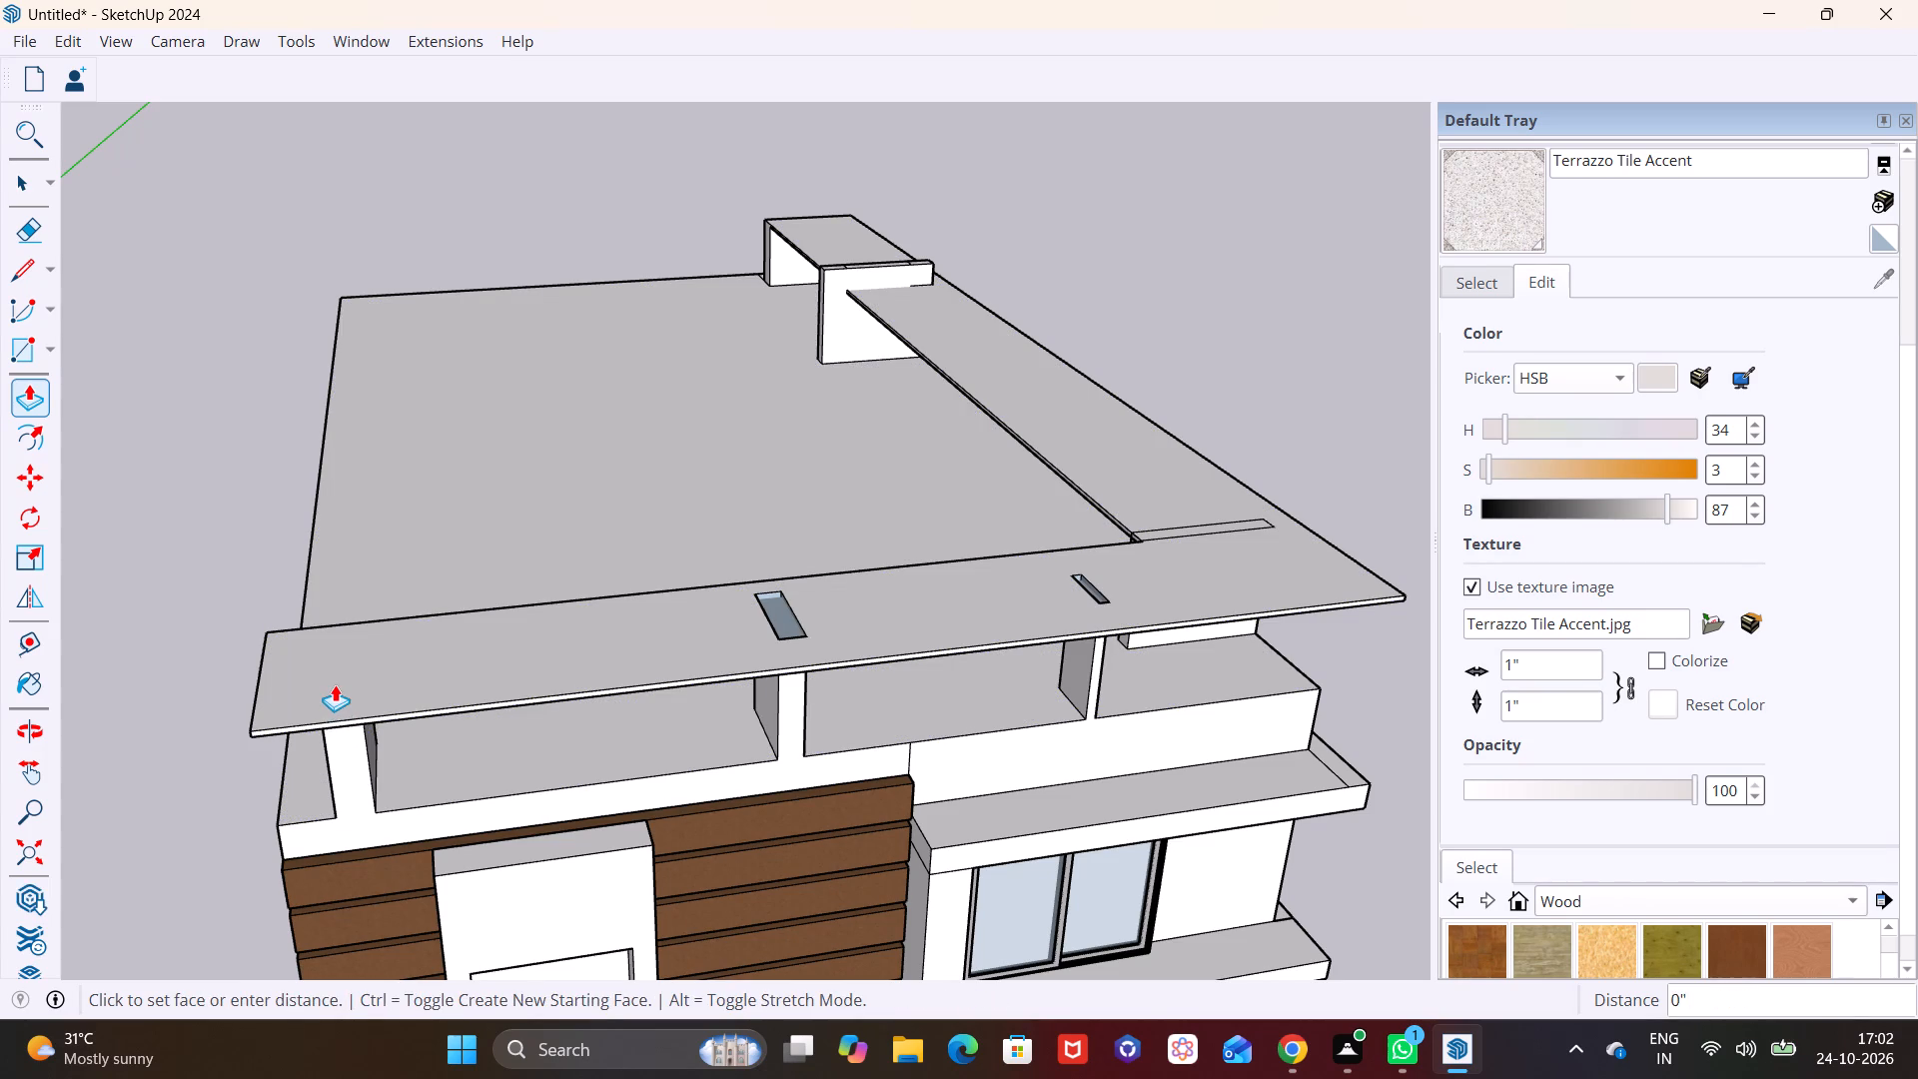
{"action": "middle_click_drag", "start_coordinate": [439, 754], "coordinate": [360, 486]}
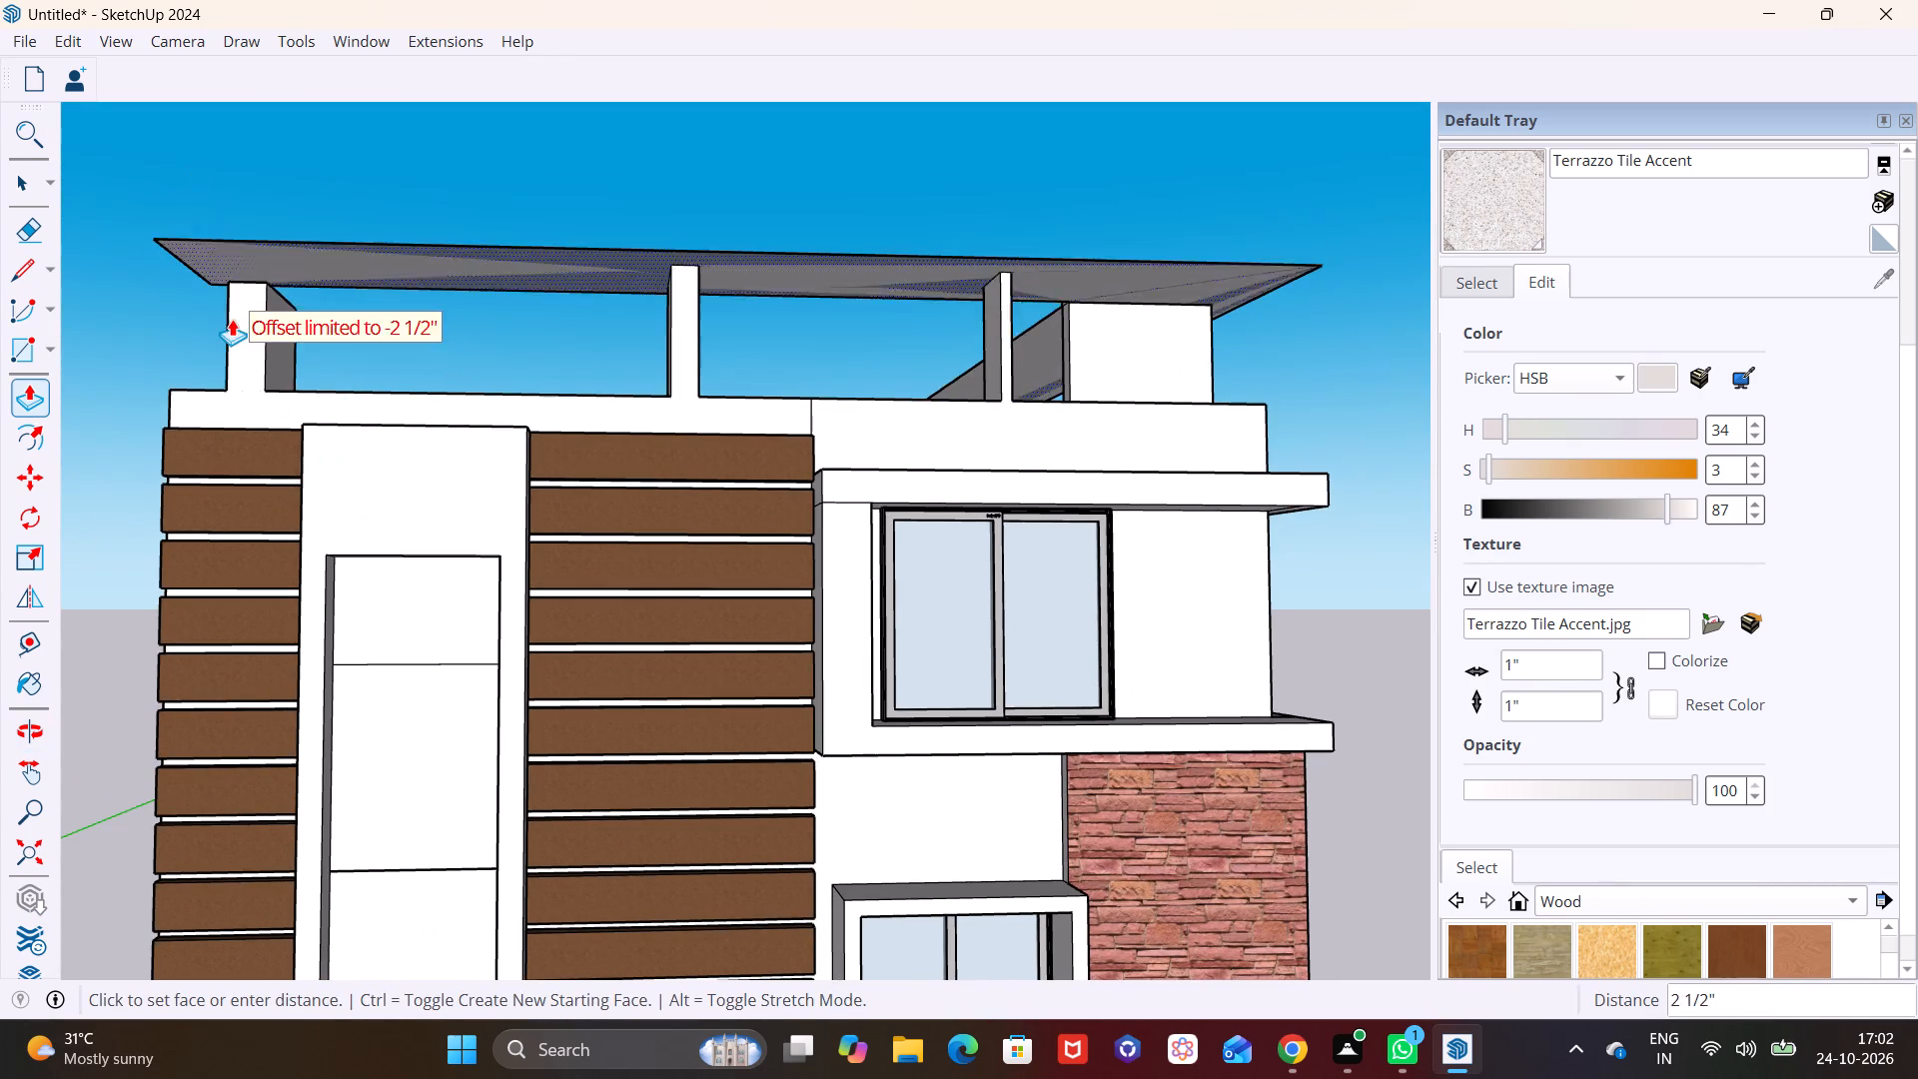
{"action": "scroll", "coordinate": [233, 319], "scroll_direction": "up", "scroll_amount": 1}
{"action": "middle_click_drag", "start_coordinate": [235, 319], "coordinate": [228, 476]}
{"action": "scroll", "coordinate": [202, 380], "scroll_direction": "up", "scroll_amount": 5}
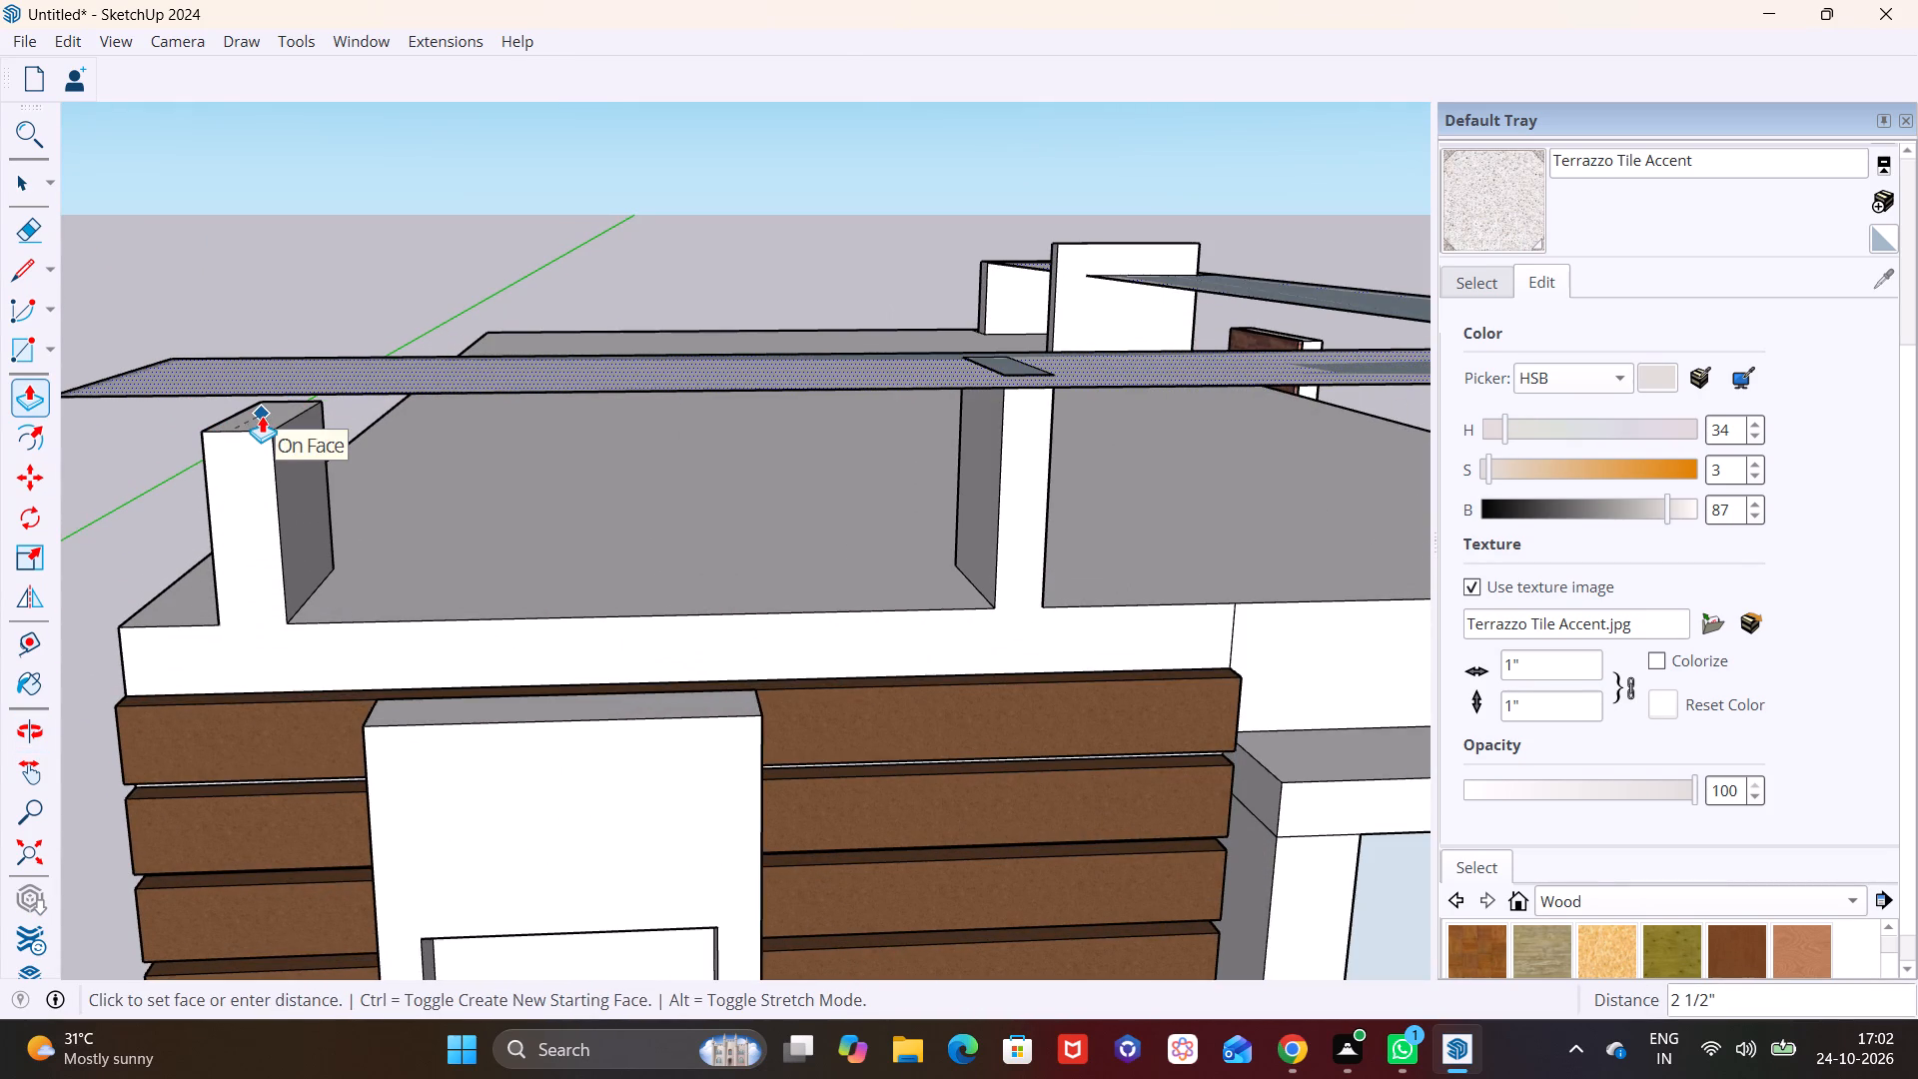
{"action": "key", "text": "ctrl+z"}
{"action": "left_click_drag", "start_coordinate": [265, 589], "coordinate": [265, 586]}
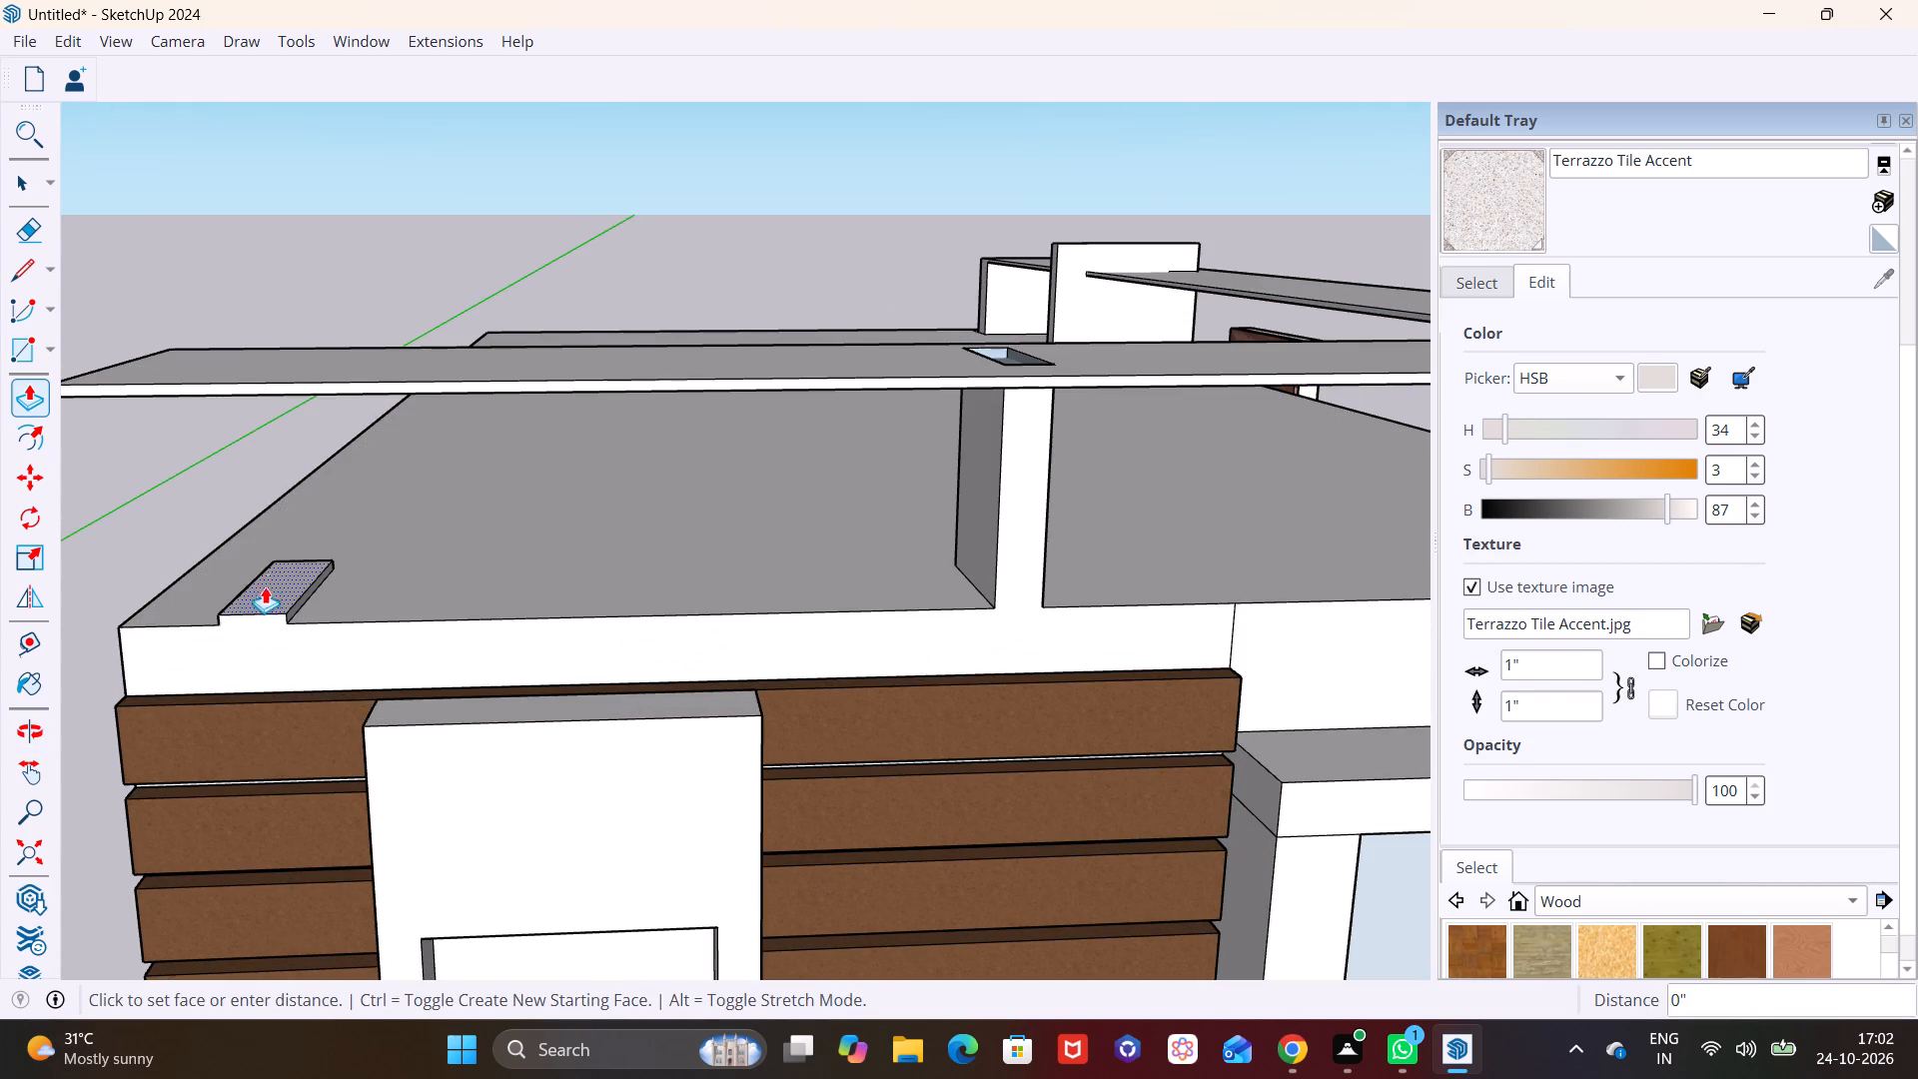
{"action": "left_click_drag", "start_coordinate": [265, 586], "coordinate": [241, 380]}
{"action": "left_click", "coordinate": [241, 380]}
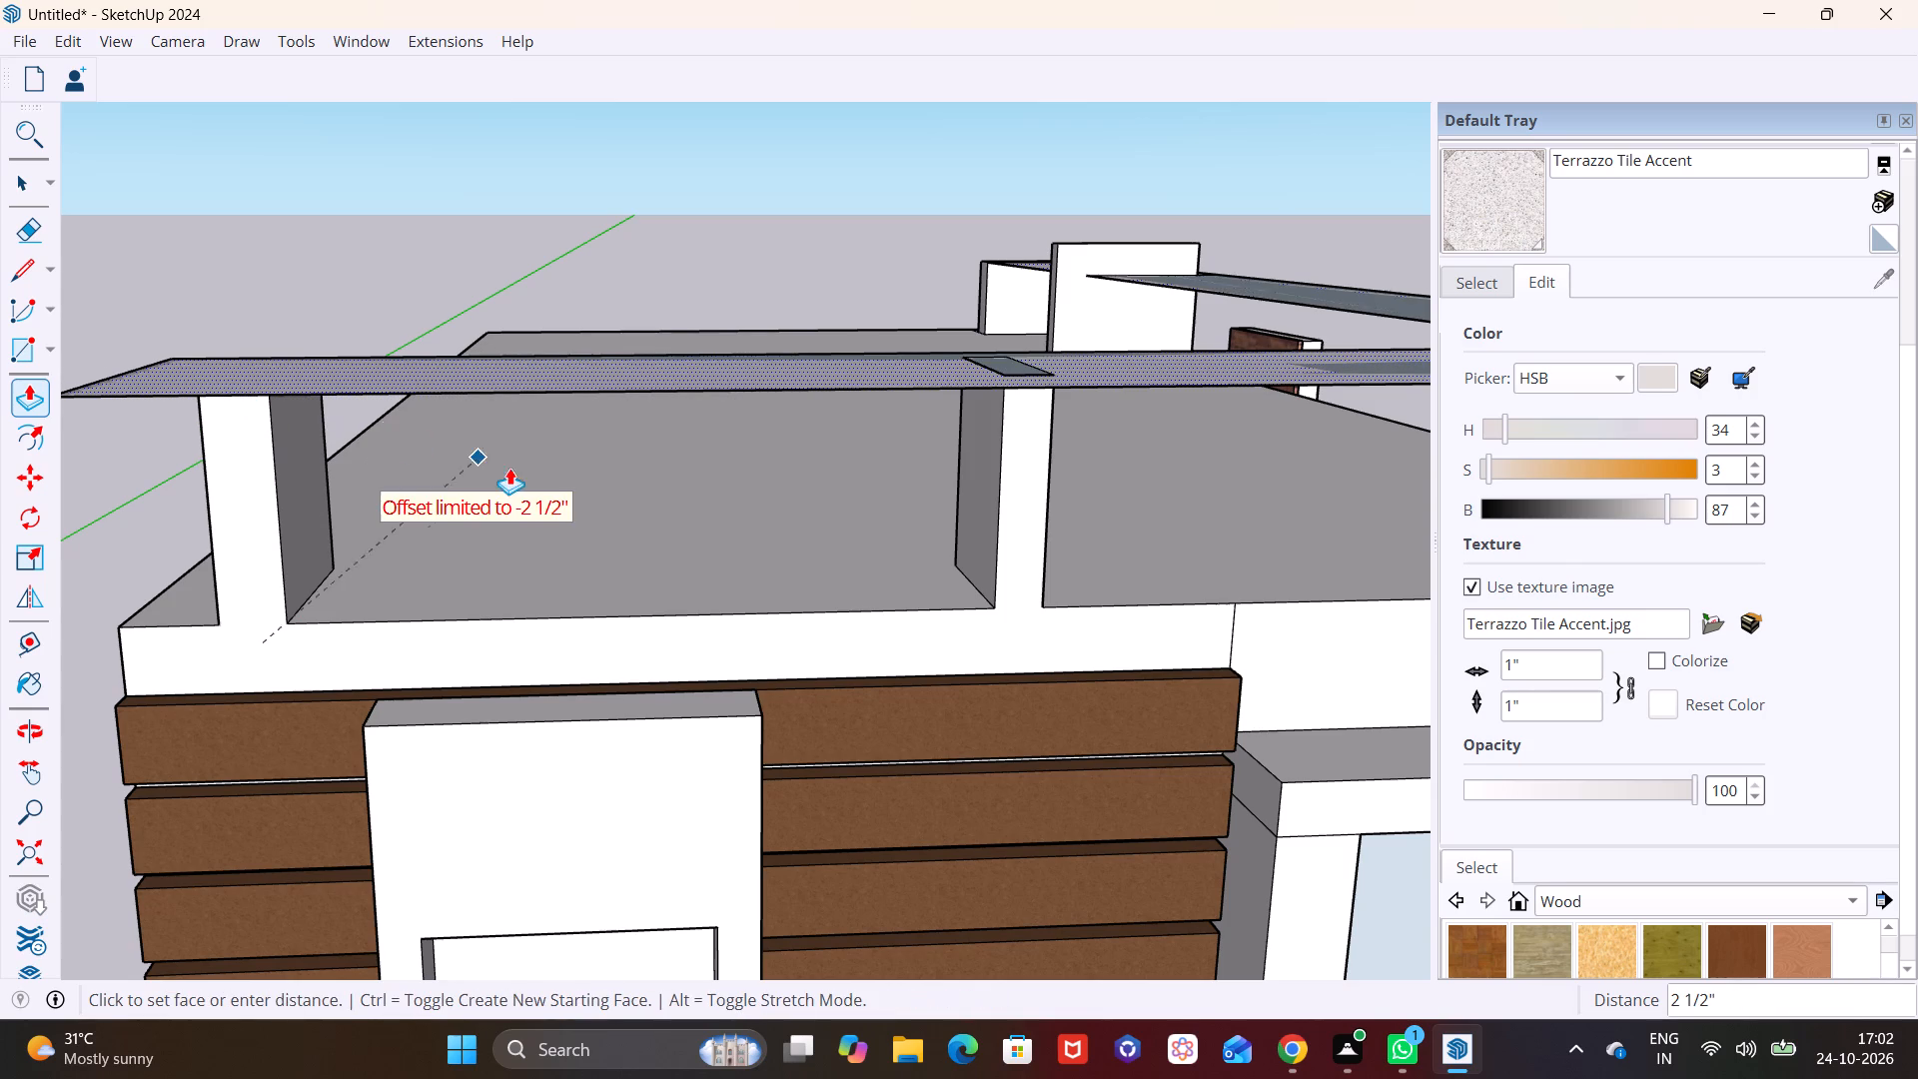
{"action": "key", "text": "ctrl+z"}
Push/Pull the narrow rectangle near the far end of the wood-clad roof edge upward, finishing flush with the slab's top.
{"action": "left_click_drag", "start_coordinate": [265, 596], "coordinate": [264, 565]}
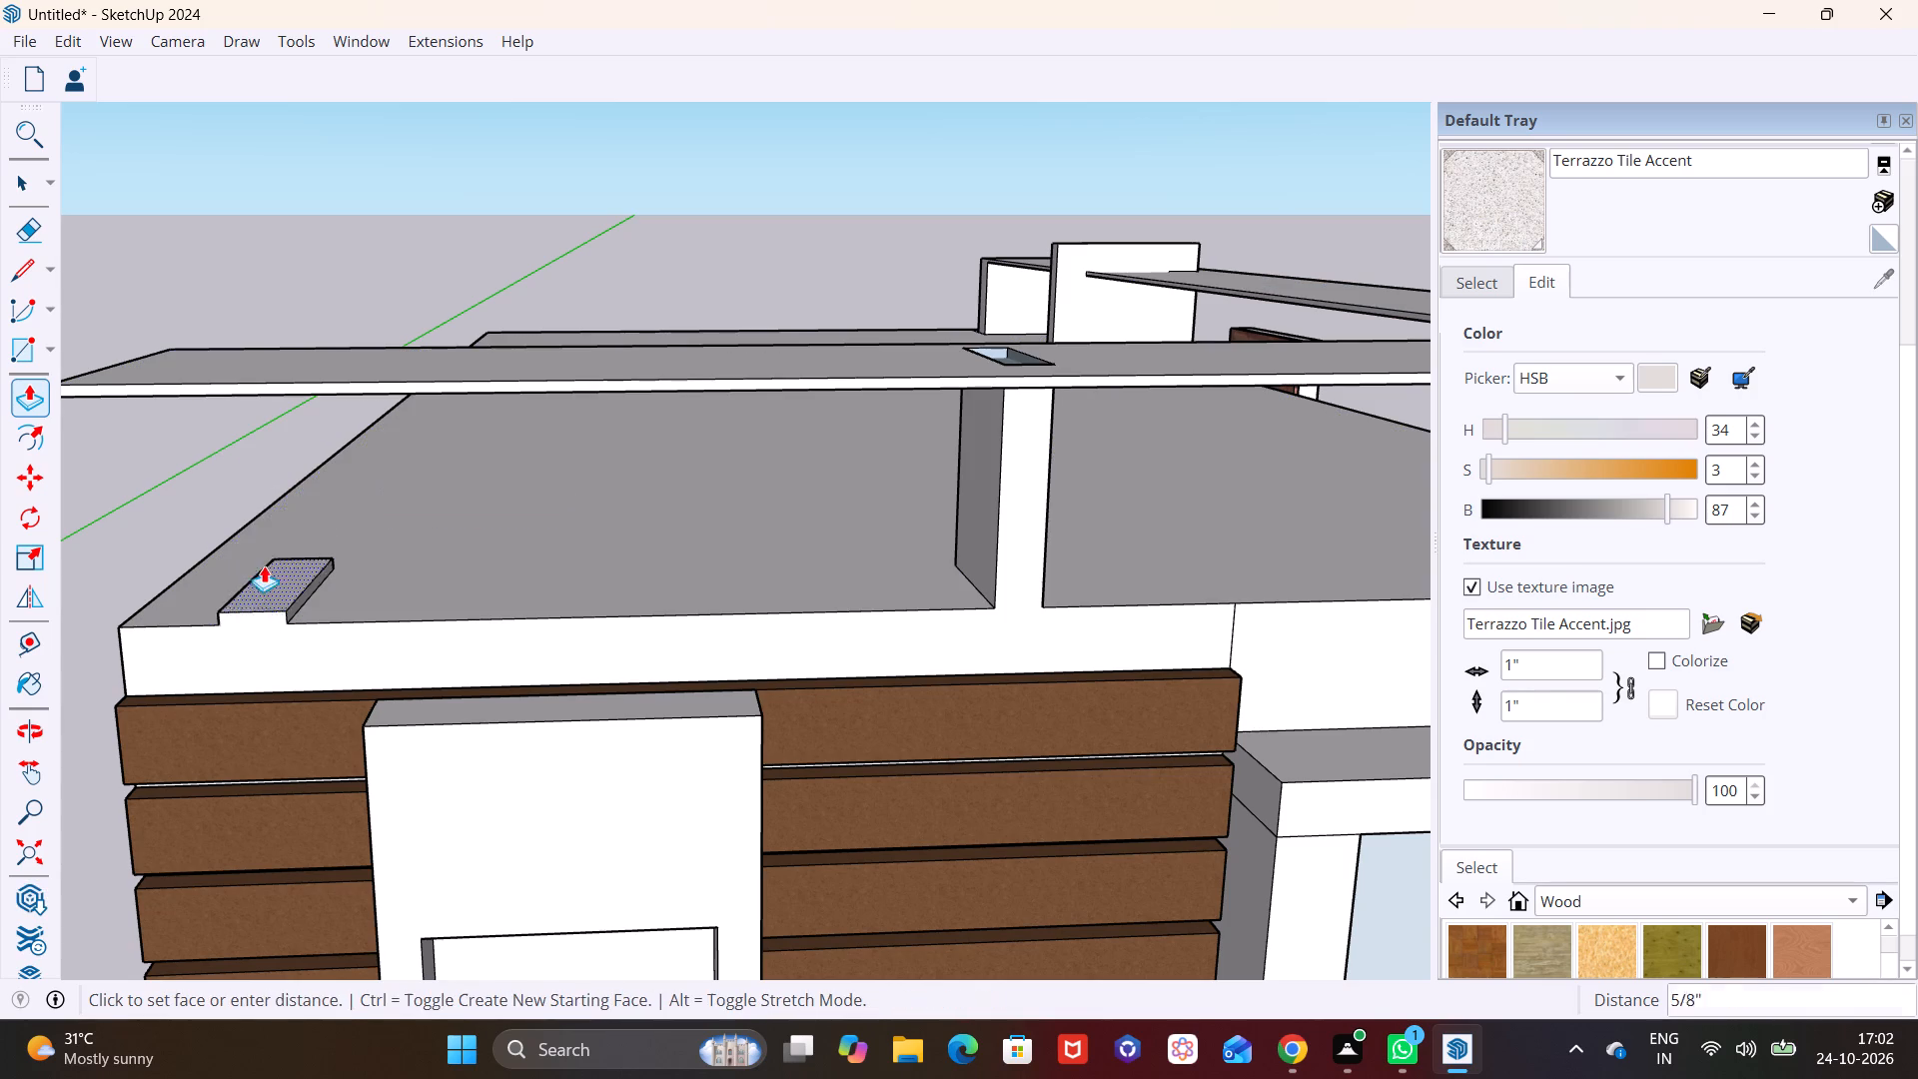
{"action": "left_click_drag", "start_coordinate": [264, 565], "coordinate": [255, 348]}
{"action": "left_click", "coordinate": [256, 339]}
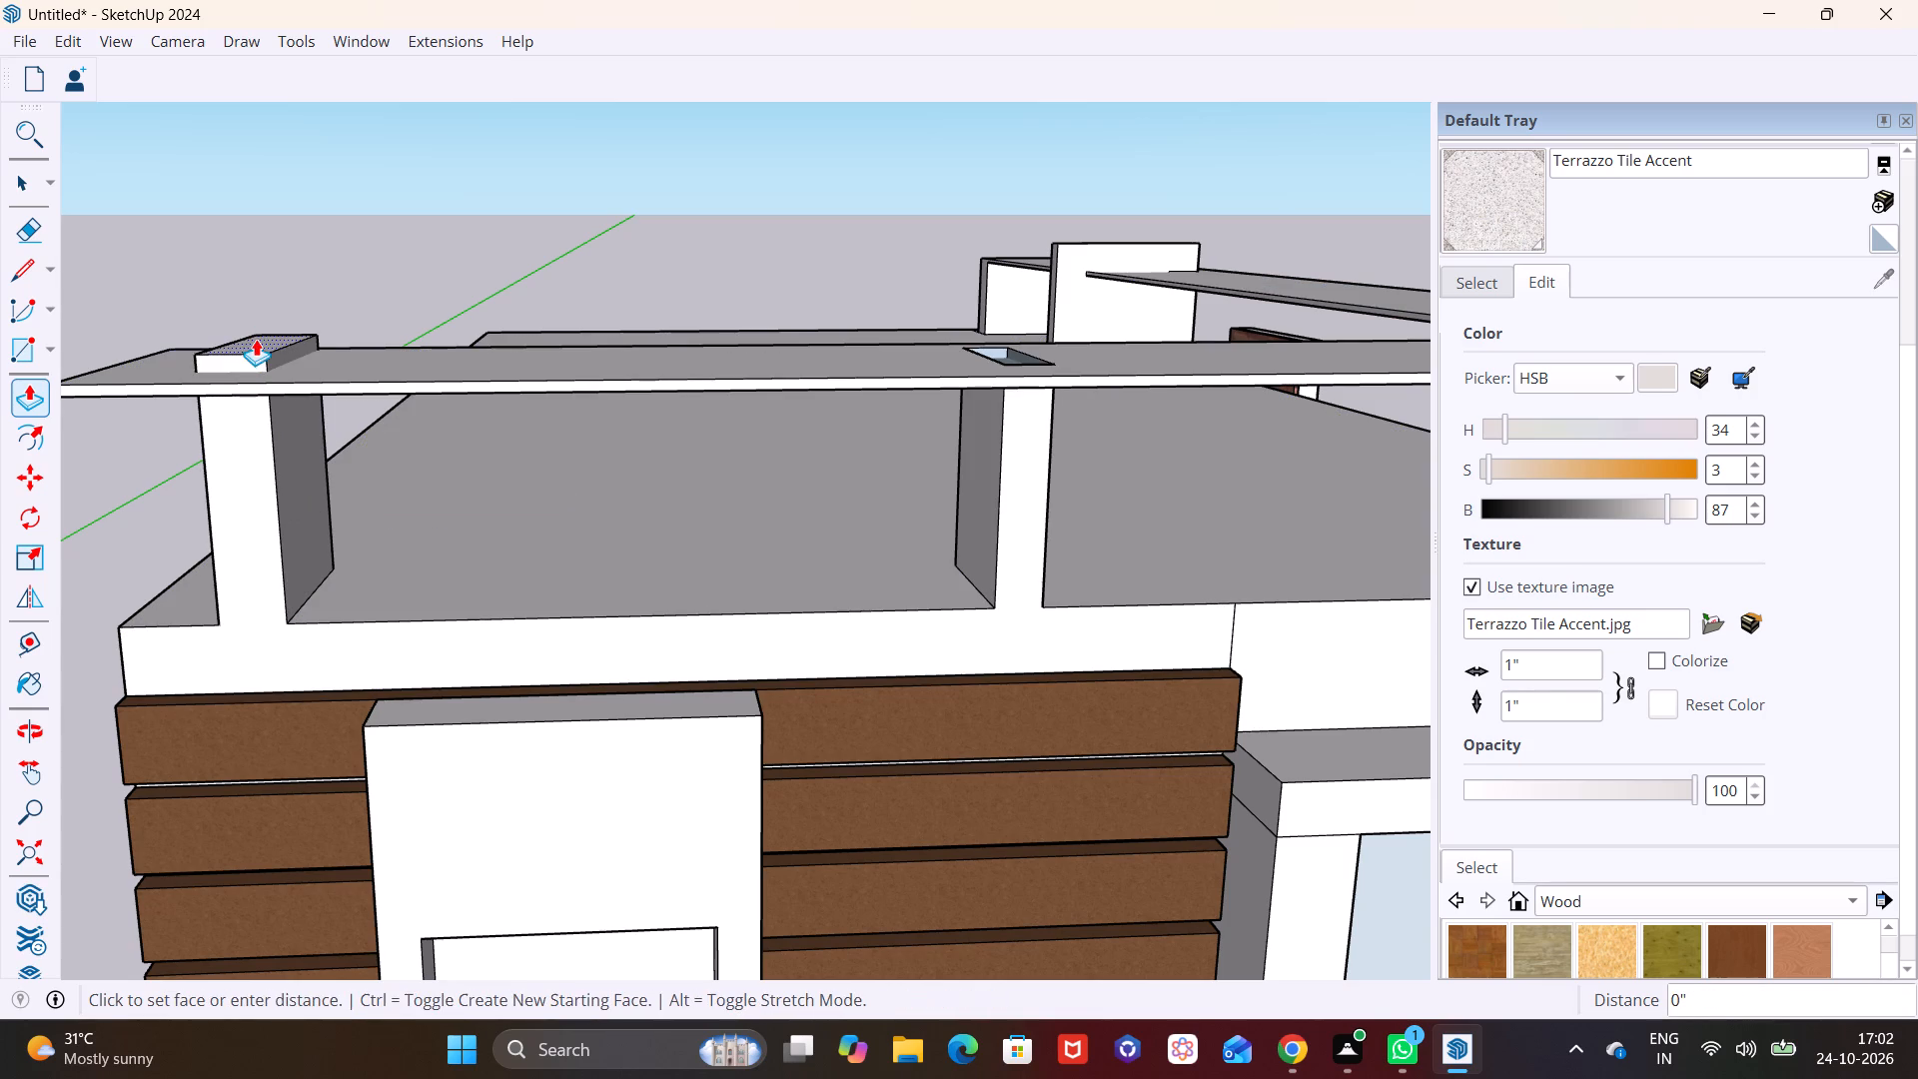
{"action": "left_click", "coordinate": [255, 360]}
{"action": "key", "text": "space"}
{"action": "left_click", "coordinate": [336, 313]}
Examine the extended roof slab and its support walls from the building's front and corner.
{"action": "scroll", "coordinate": [849, 525], "scroll_direction": "down", "scroll_amount": 1}
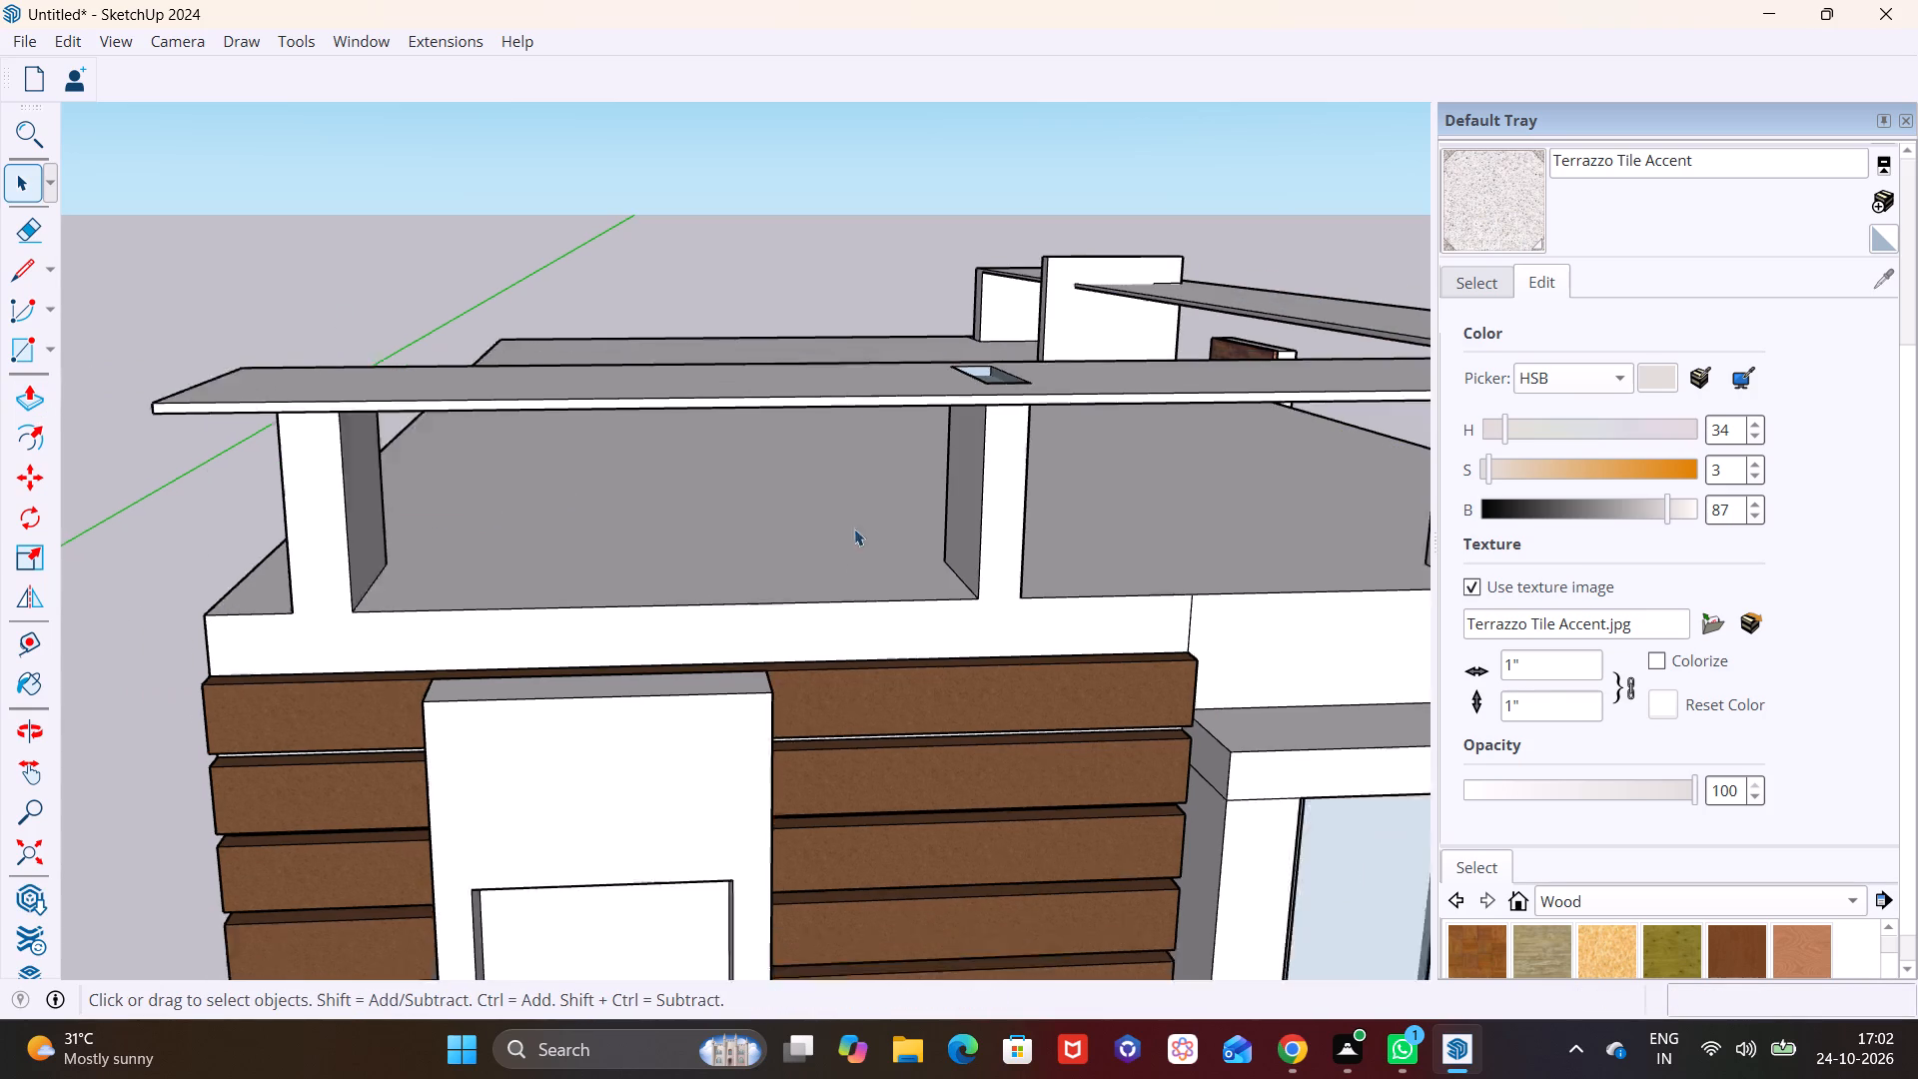
{"action": "scroll", "coordinate": [854, 529], "scroll_direction": "down", "scroll_amount": 5}
{"action": "middle_click_drag", "start_coordinate": [945, 572], "coordinate": [318, 500]}
{"action": "scroll", "coordinate": [469, 493], "scroll_direction": "down", "scroll_amount": 7}
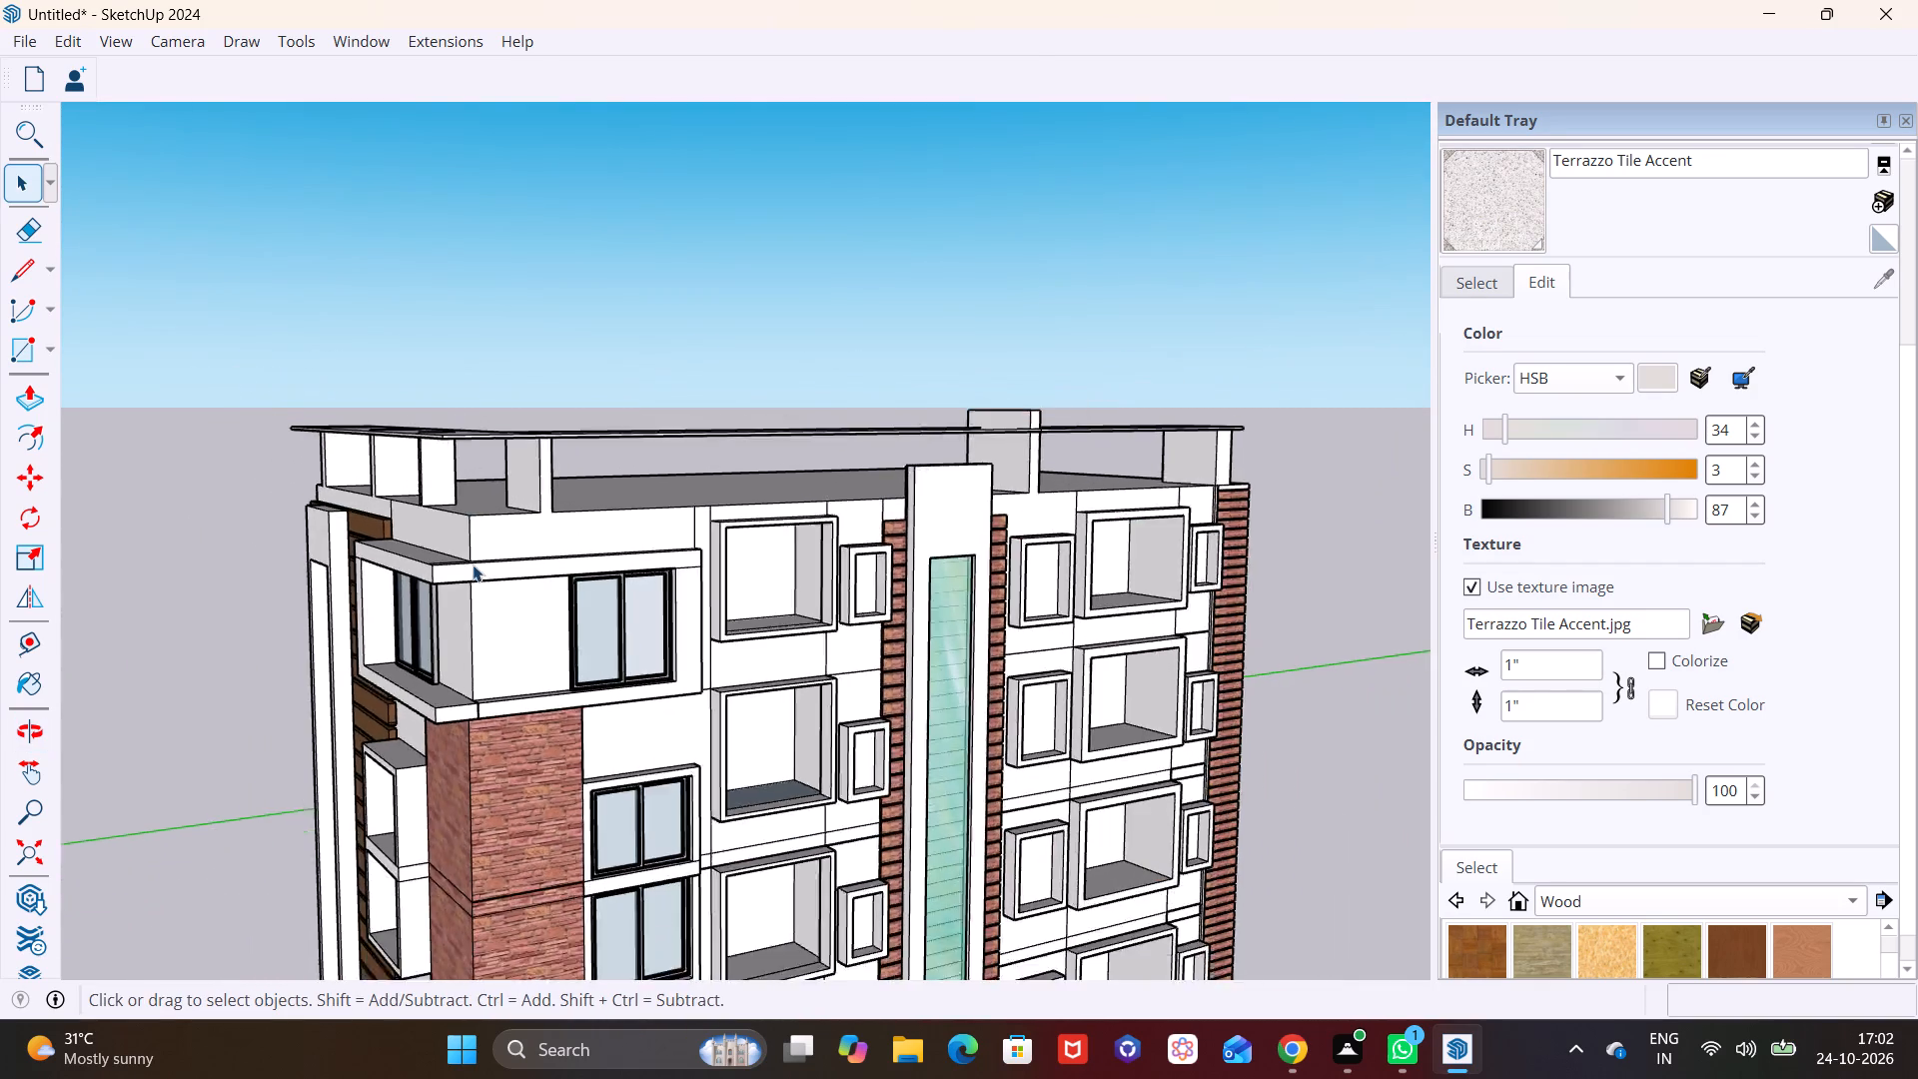
{"action": "scroll", "coordinate": [473, 564], "scroll_direction": "down", "scroll_amount": 5}
{"action": "middle_click_drag", "start_coordinate": [457, 545], "coordinate": [414, 664], "text": "shift"}
{"action": "scroll", "coordinate": [520, 592], "scroll_direction": "up", "scroll_amount": 3}
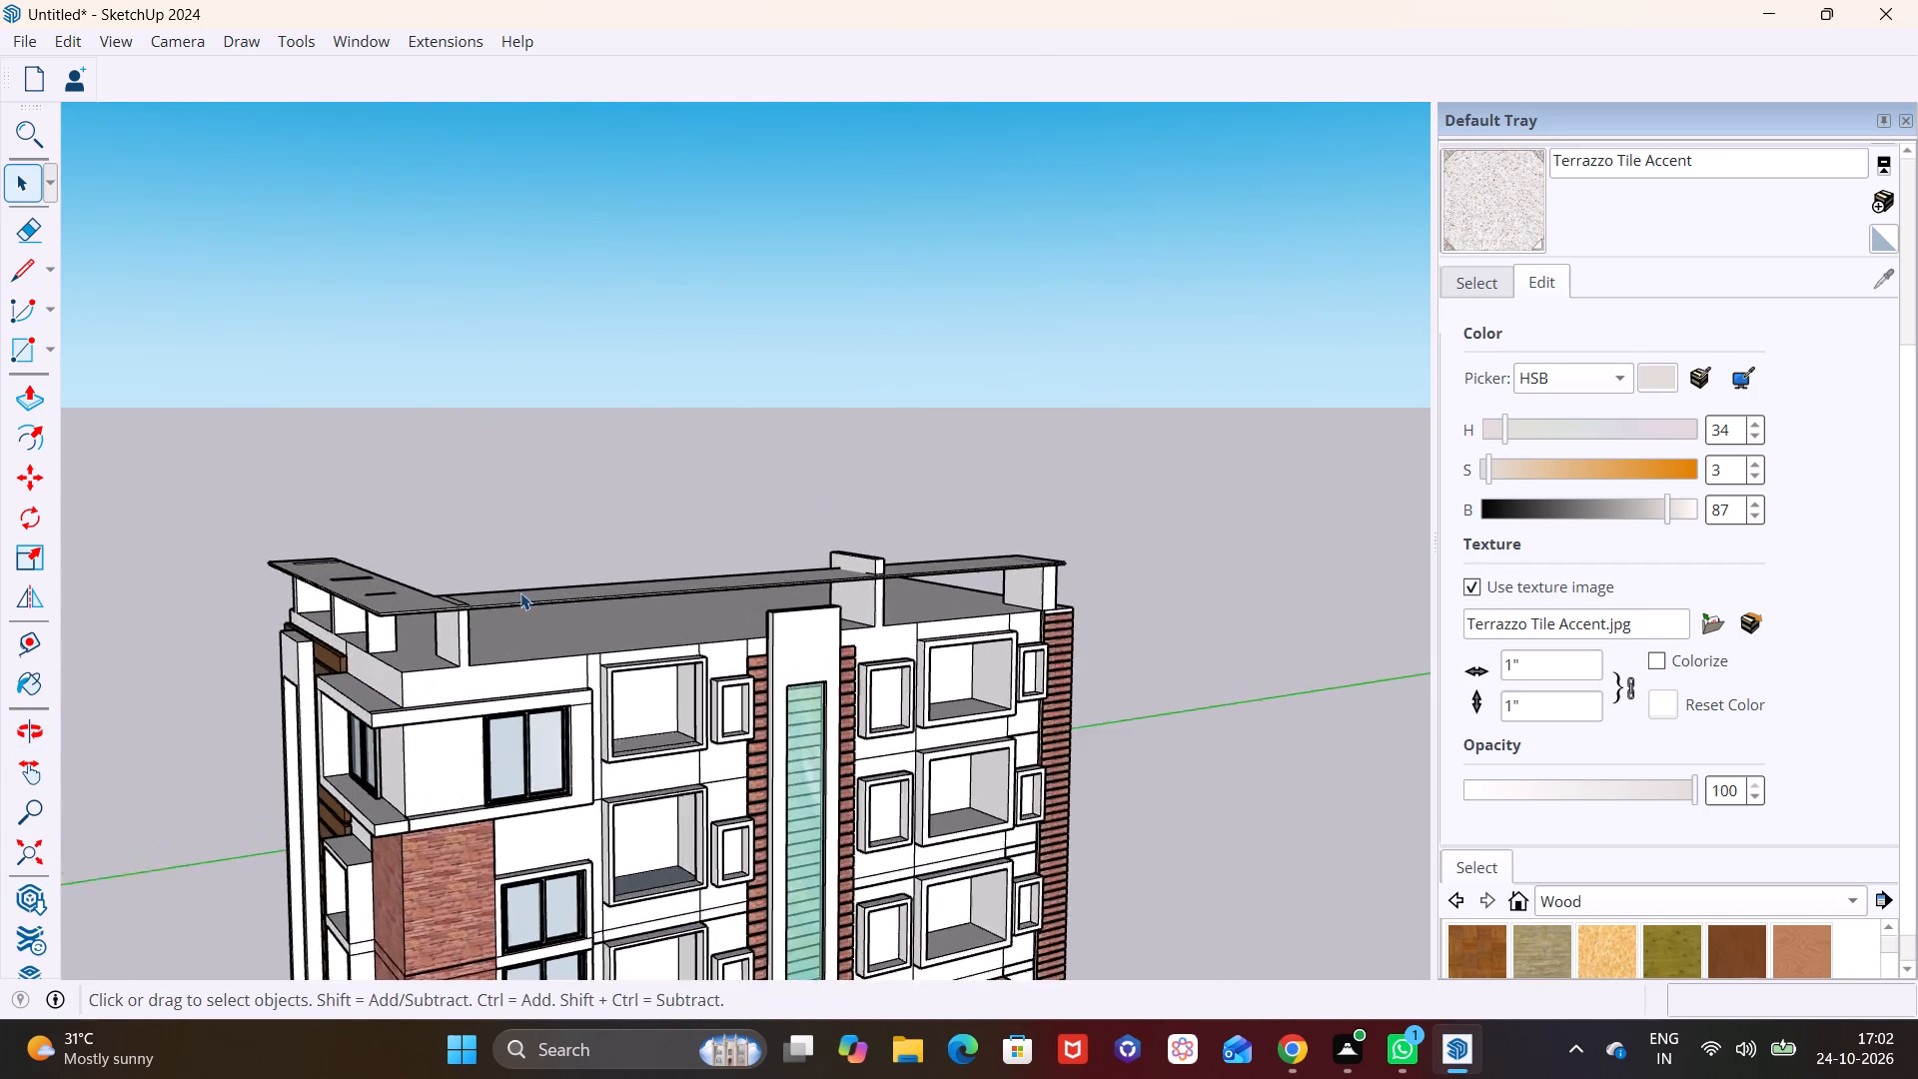
{"action": "middle_click_drag", "start_coordinate": [511, 616], "coordinate": [712, 578]}
{"action": "middle_click_drag", "start_coordinate": [517, 697], "coordinate": [436, 822]}
Delete the two long edges of the leftover narrow outline on the slab's top, near the inner corner.
{"action": "scroll", "coordinate": [469, 697], "scroll_direction": "up", "scroll_amount": 4}
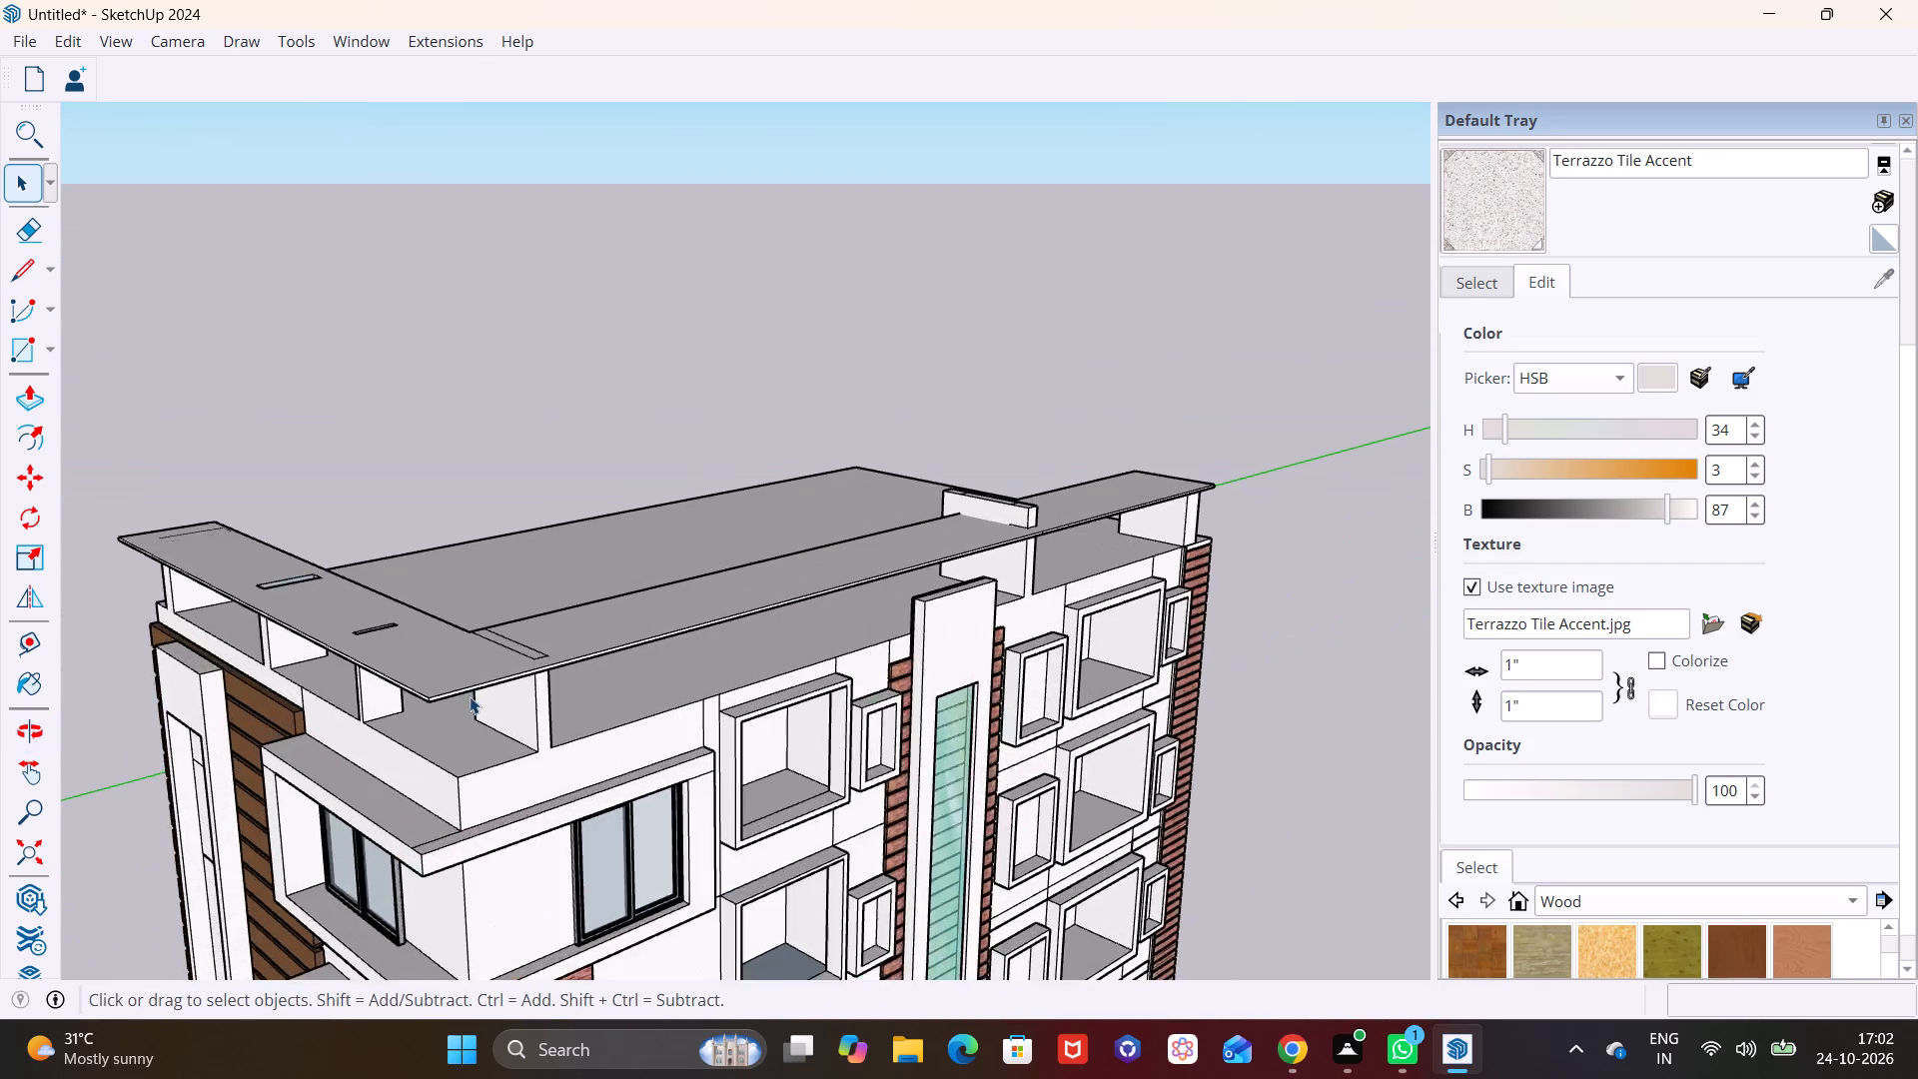
{"action": "scroll", "coordinate": [470, 696], "scroll_direction": "up", "scroll_amount": 5}
{"action": "middle_click_drag", "start_coordinate": [656, 609], "coordinate": [551, 789]}
{"action": "scroll", "coordinate": [479, 725], "scroll_direction": "up", "scroll_amount": 3}
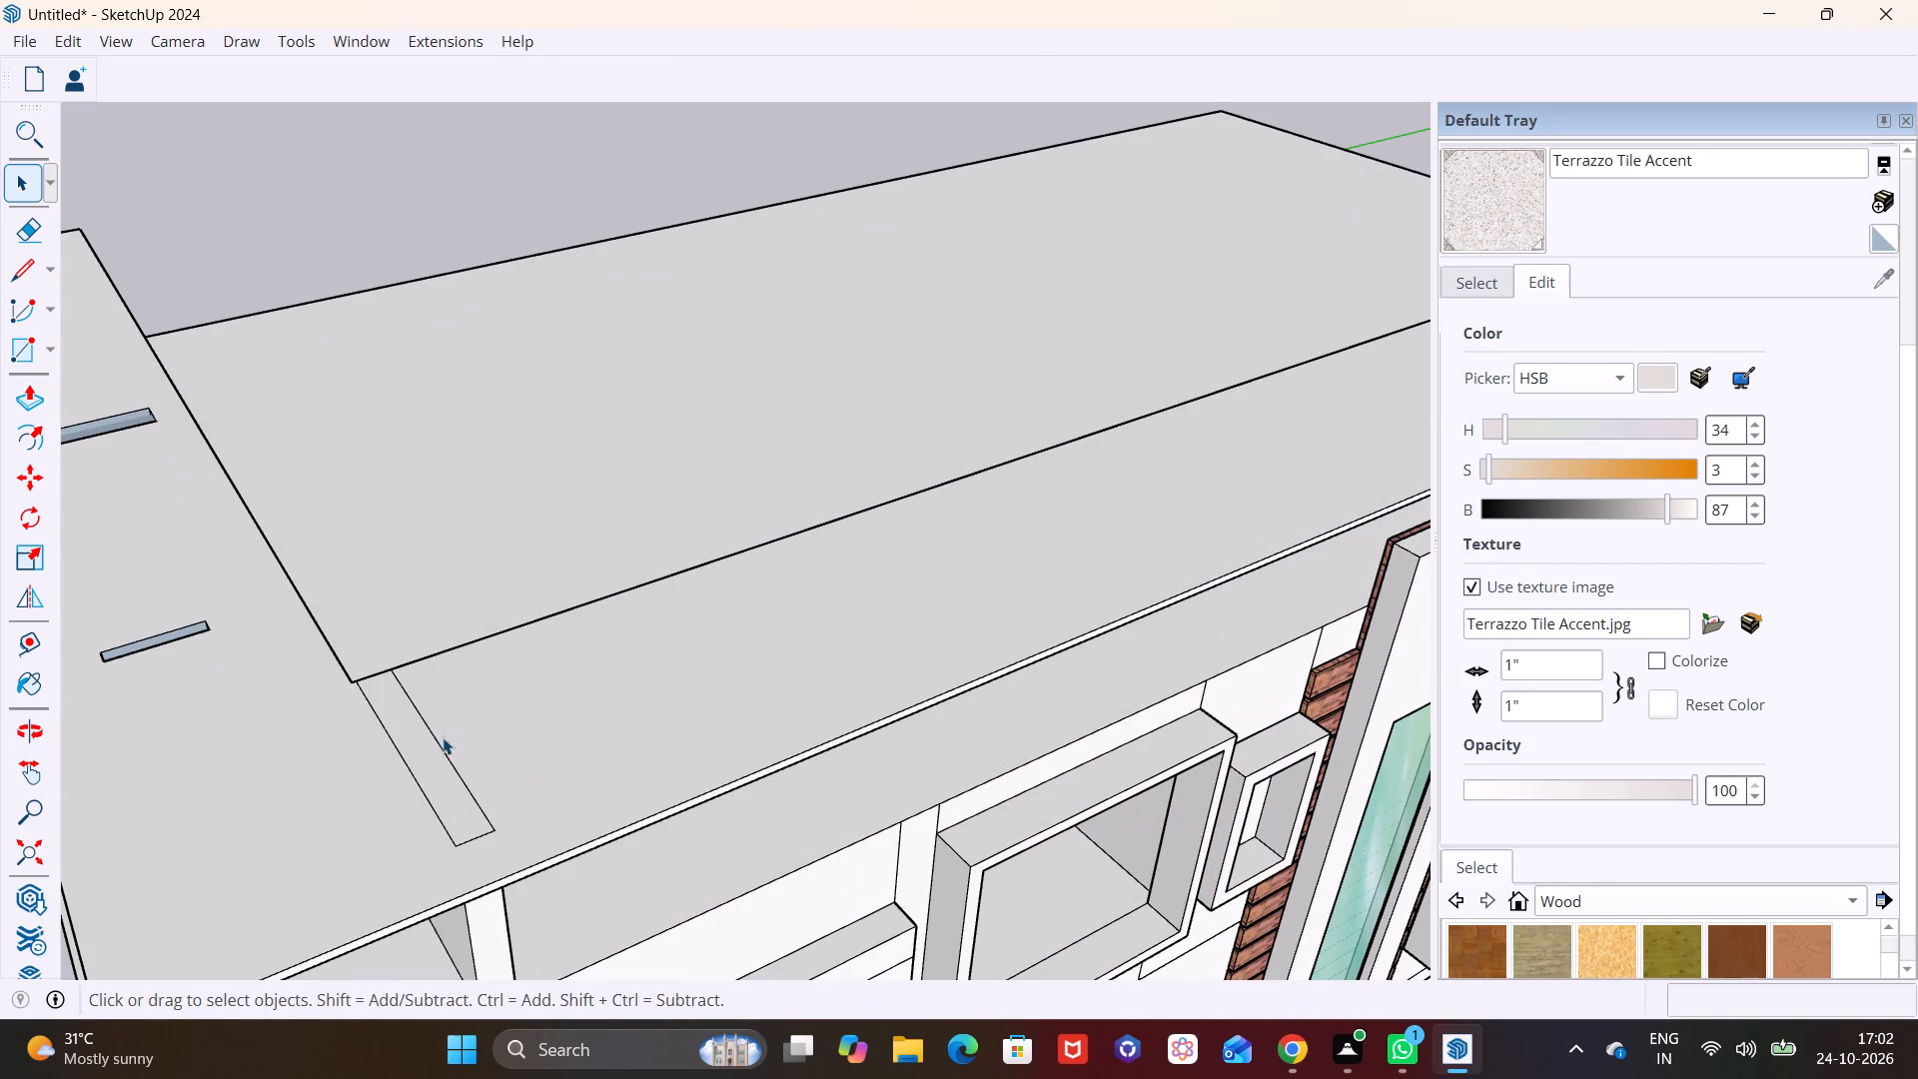
{"action": "left_click", "coordinate": [439, 743]}
{"action": "key", "text": "Delete"}
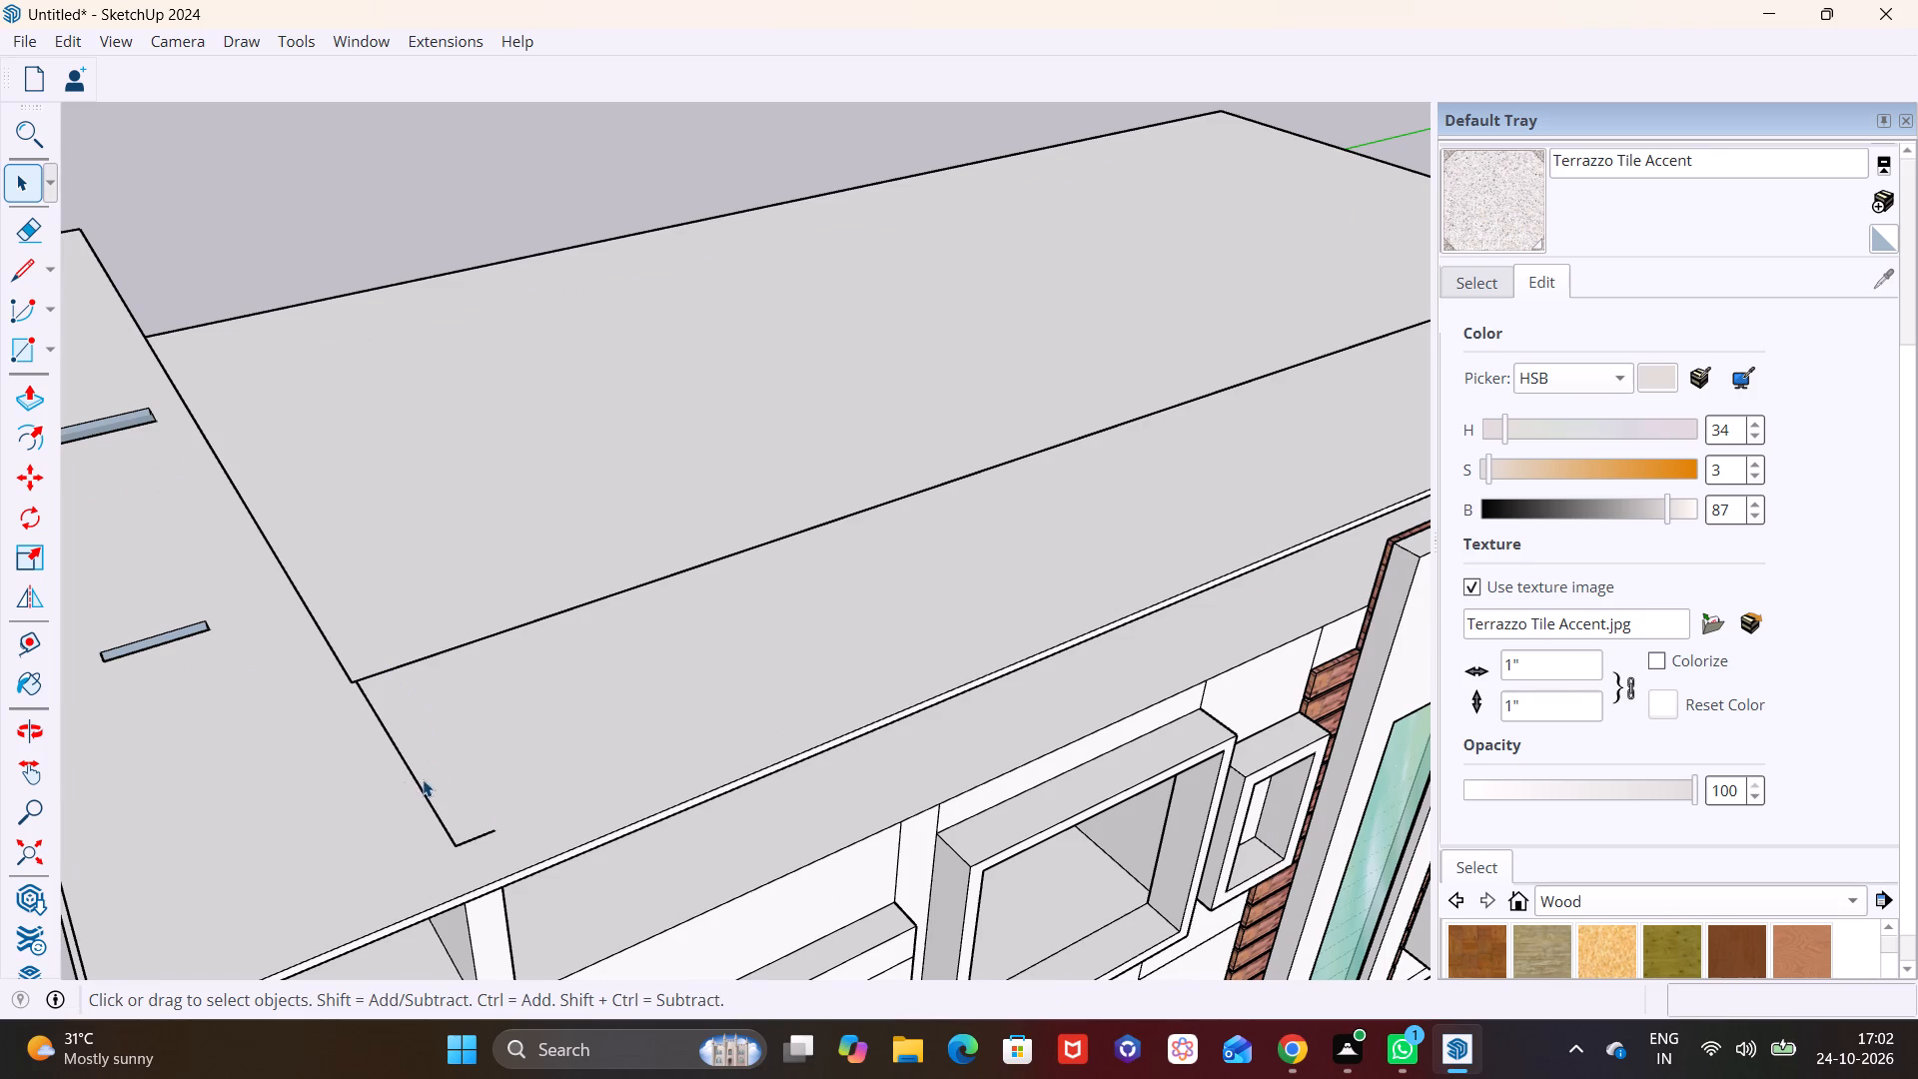
{"action": "left_click", "coordinate": [422, 796]}
{"action": "key", "text": "Delete"}
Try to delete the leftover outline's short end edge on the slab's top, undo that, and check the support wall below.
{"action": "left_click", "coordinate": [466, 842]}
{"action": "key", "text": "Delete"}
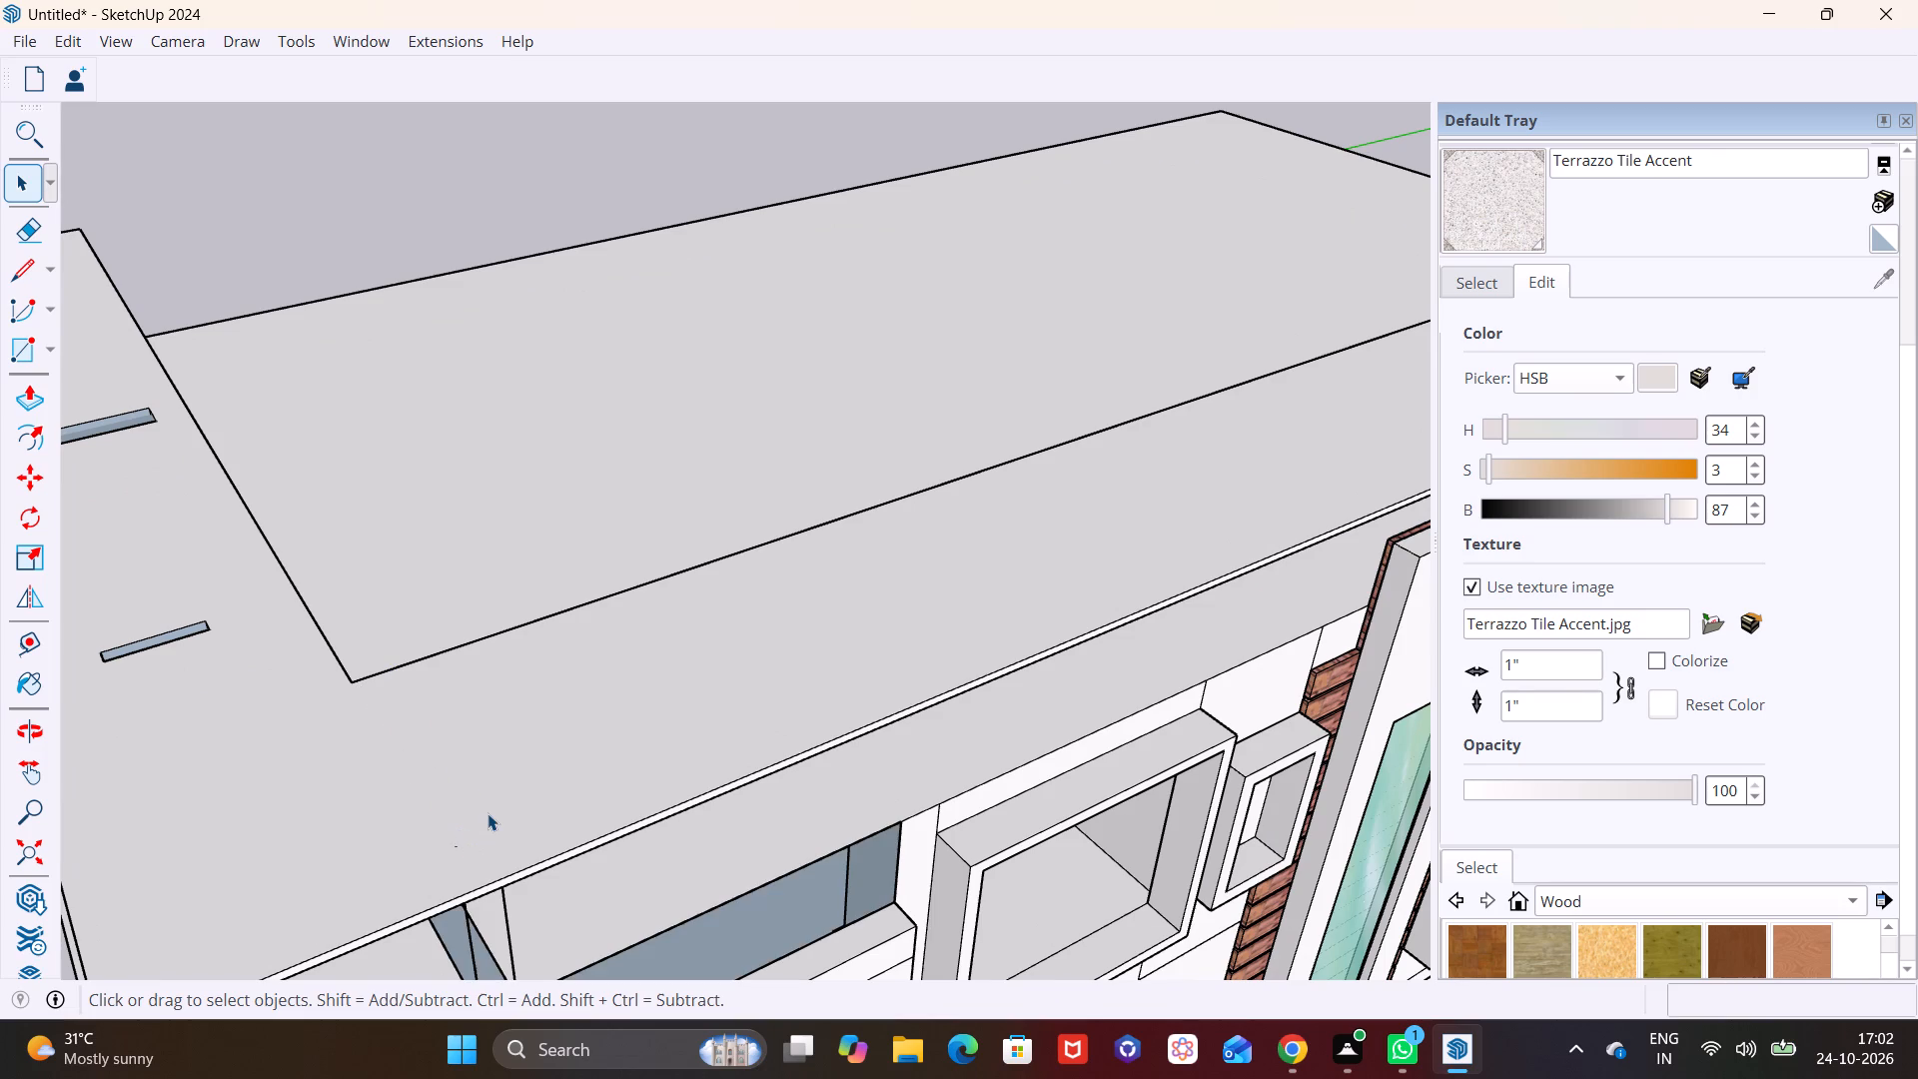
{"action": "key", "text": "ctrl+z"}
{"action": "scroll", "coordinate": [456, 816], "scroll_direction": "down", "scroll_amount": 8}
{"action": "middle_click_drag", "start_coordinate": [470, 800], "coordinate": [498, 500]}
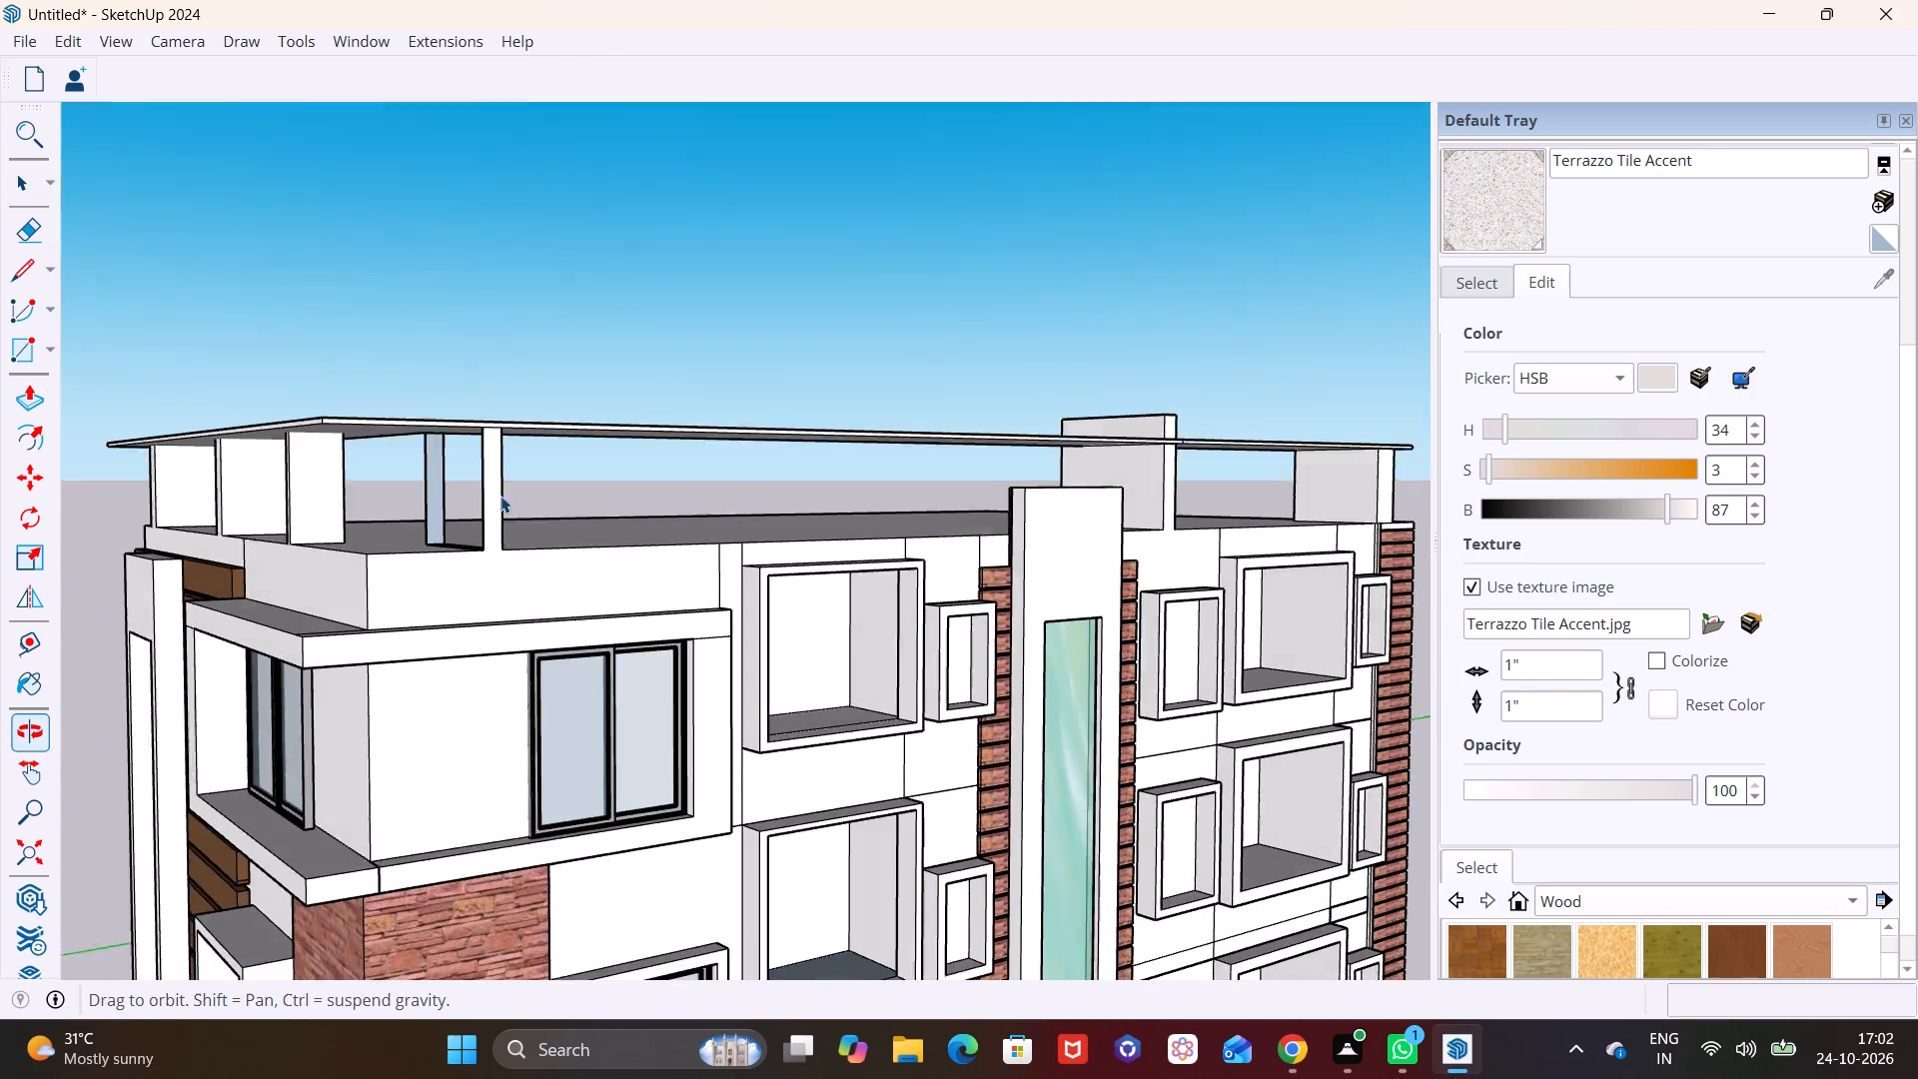
Sample the Stone Flagstone Ashlar material from the building's corner cladding and paint the overhanging roof slab's top with it.
{"action": "scroll", "coordinate": [515, 636], "scroll_direction": "down", "scroll_amount": 8}
{"action": "middle_click_drag", "start_coordinate": [553, 645], "coordinate": [414, 703], "text": "shift"}
{"action": "left_click", "coordinate": [1888, 277]}
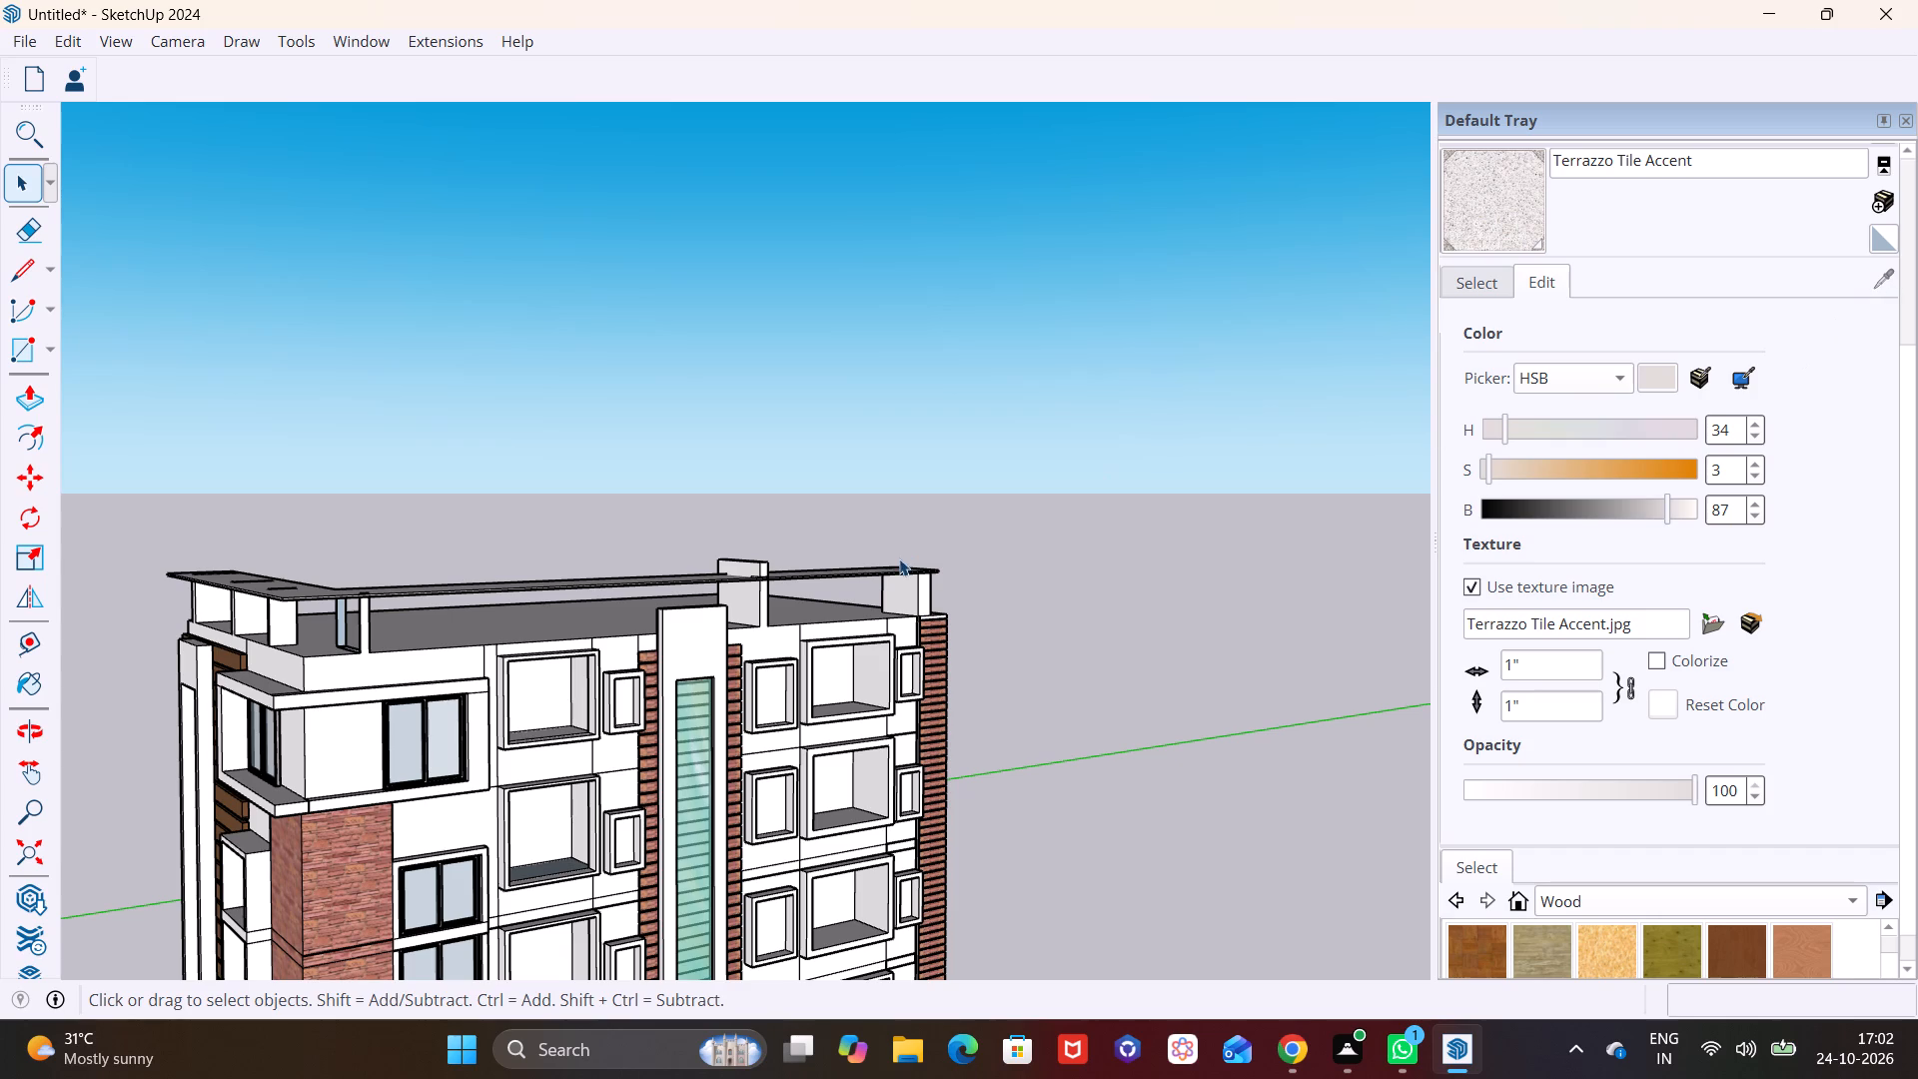
{"action": "scroll", "coordinate": [893, 660], "scroll_direction": "up", "scroll_amount": 9}
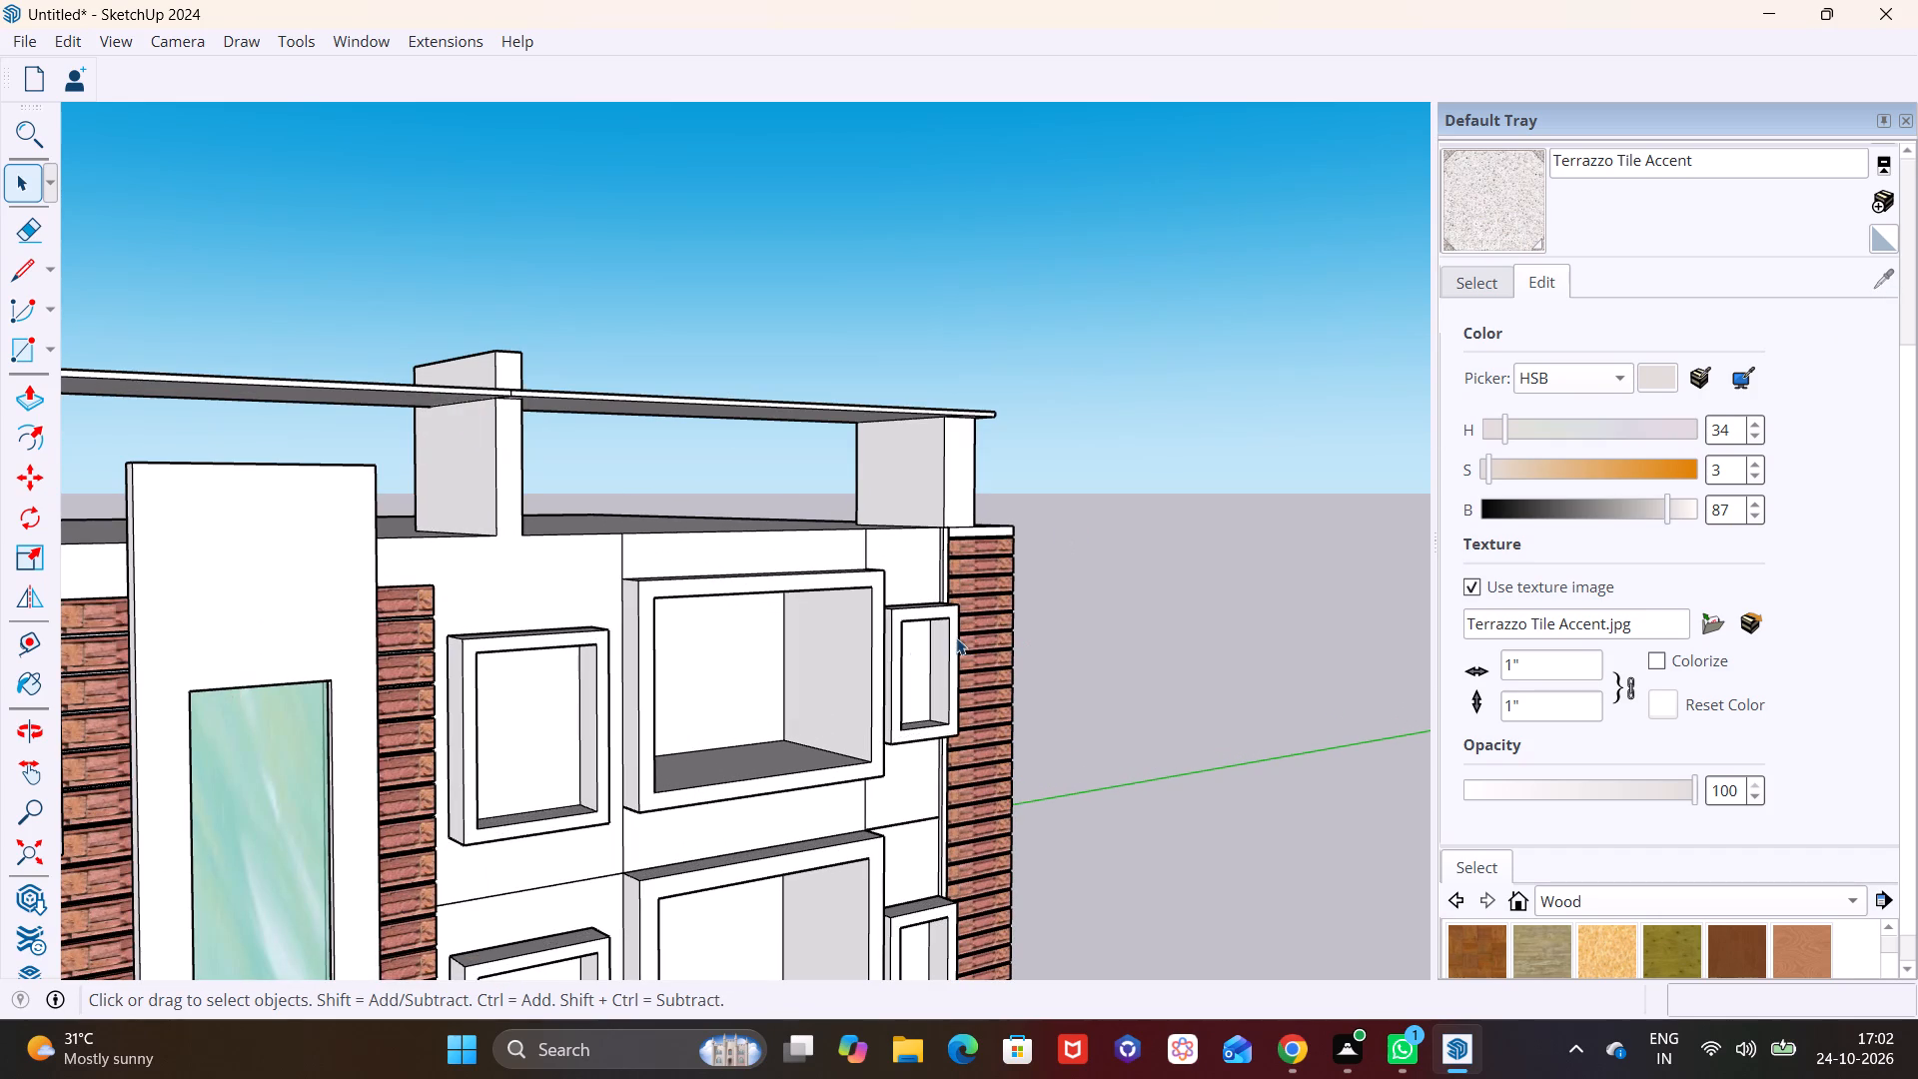
{"action": "left_click", "coordinate": [1469, 284]}
{"action": "left_click", "coordinate": [1874, 276]}
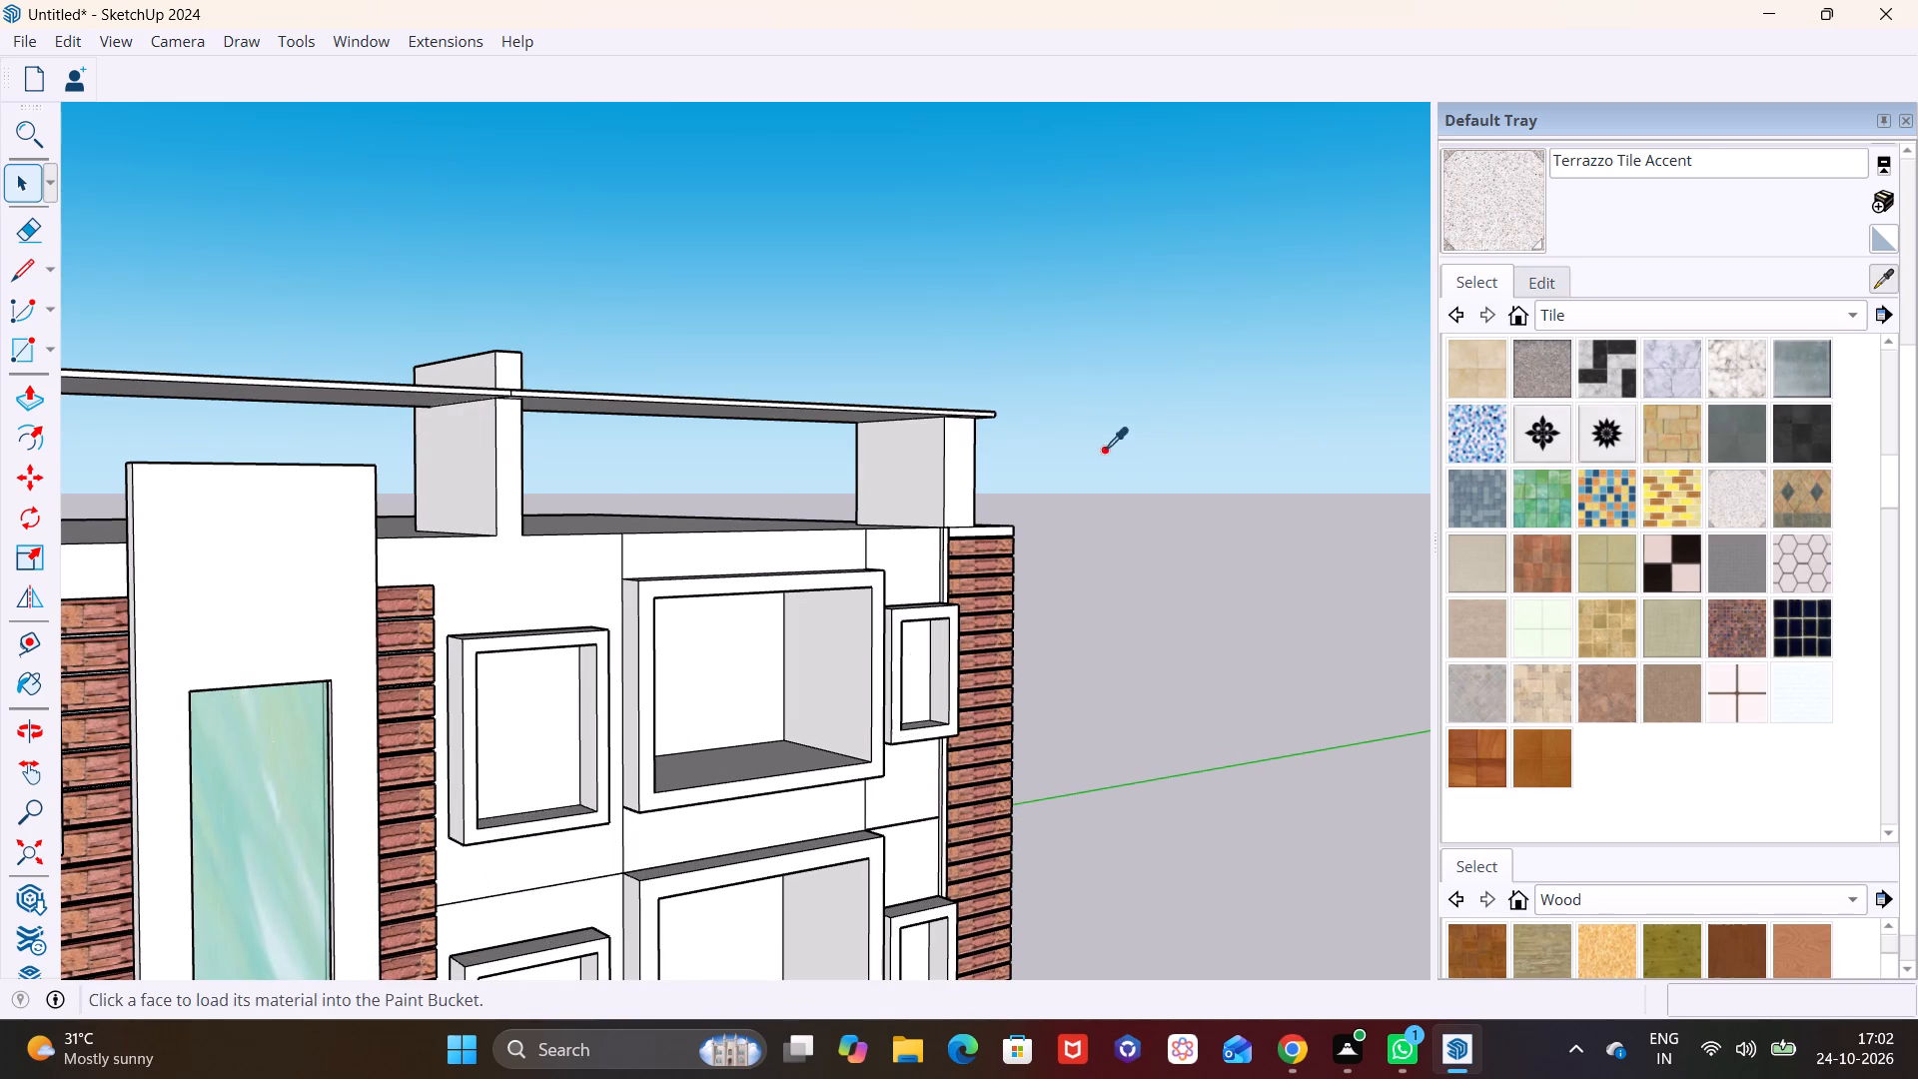
{"action": "left_click", "coordinate": [999, 552]}
{"action": "middle_click_drag", "start_coordinate": [633, 377], "coordinate": [625, 554]}
{"action": "left_click", "coordinate": [583, 421]}
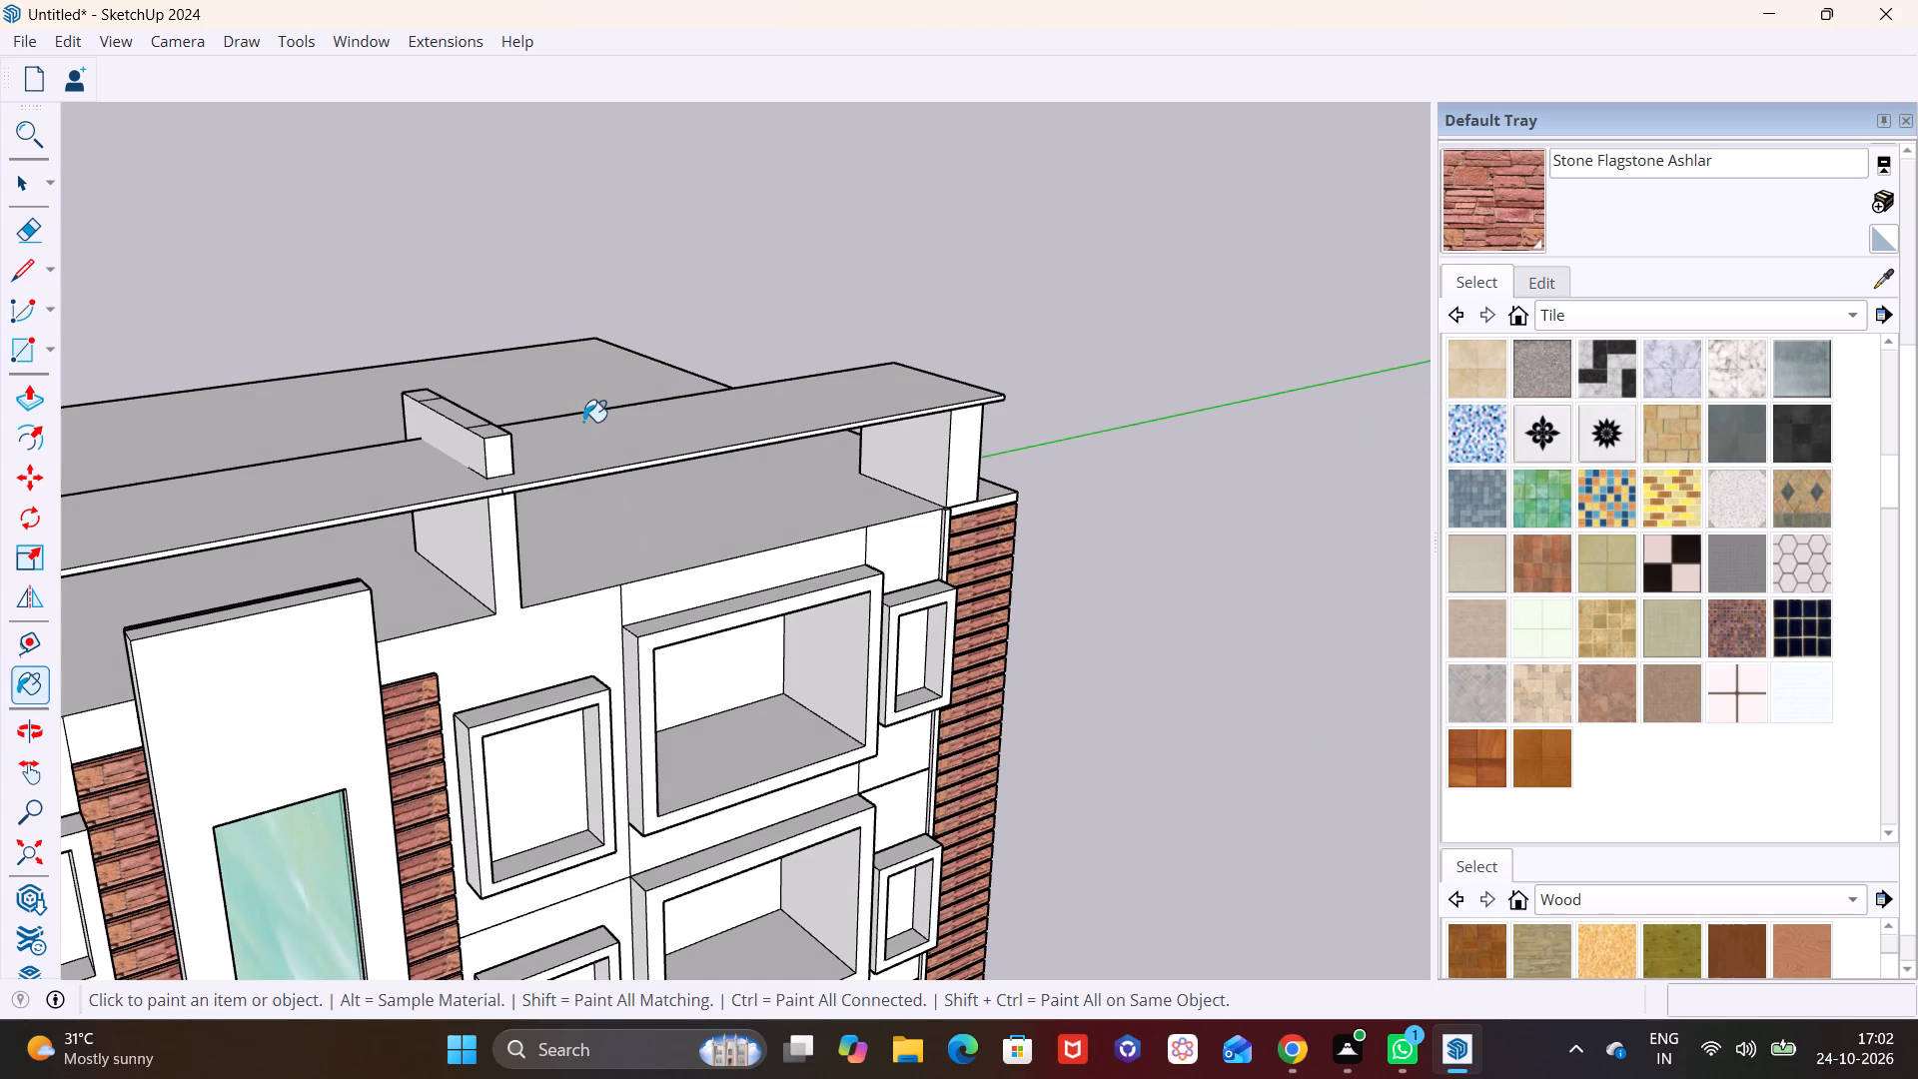
Paint the underside of the overhanging roof slab with the Stone Flagstone Ashlar material.
{"action": "middle_click_drag", "start_coordinate": [378, 501], "coordinate": [382, 359]}
{"action": "scroll", "coordinate": [419, 361], "scroll_direction": "up", "scroll_amount": 6}
{"action": "middle_click_drag", "start_coordinate": [449, 425], "coordinate": [528, 218]}
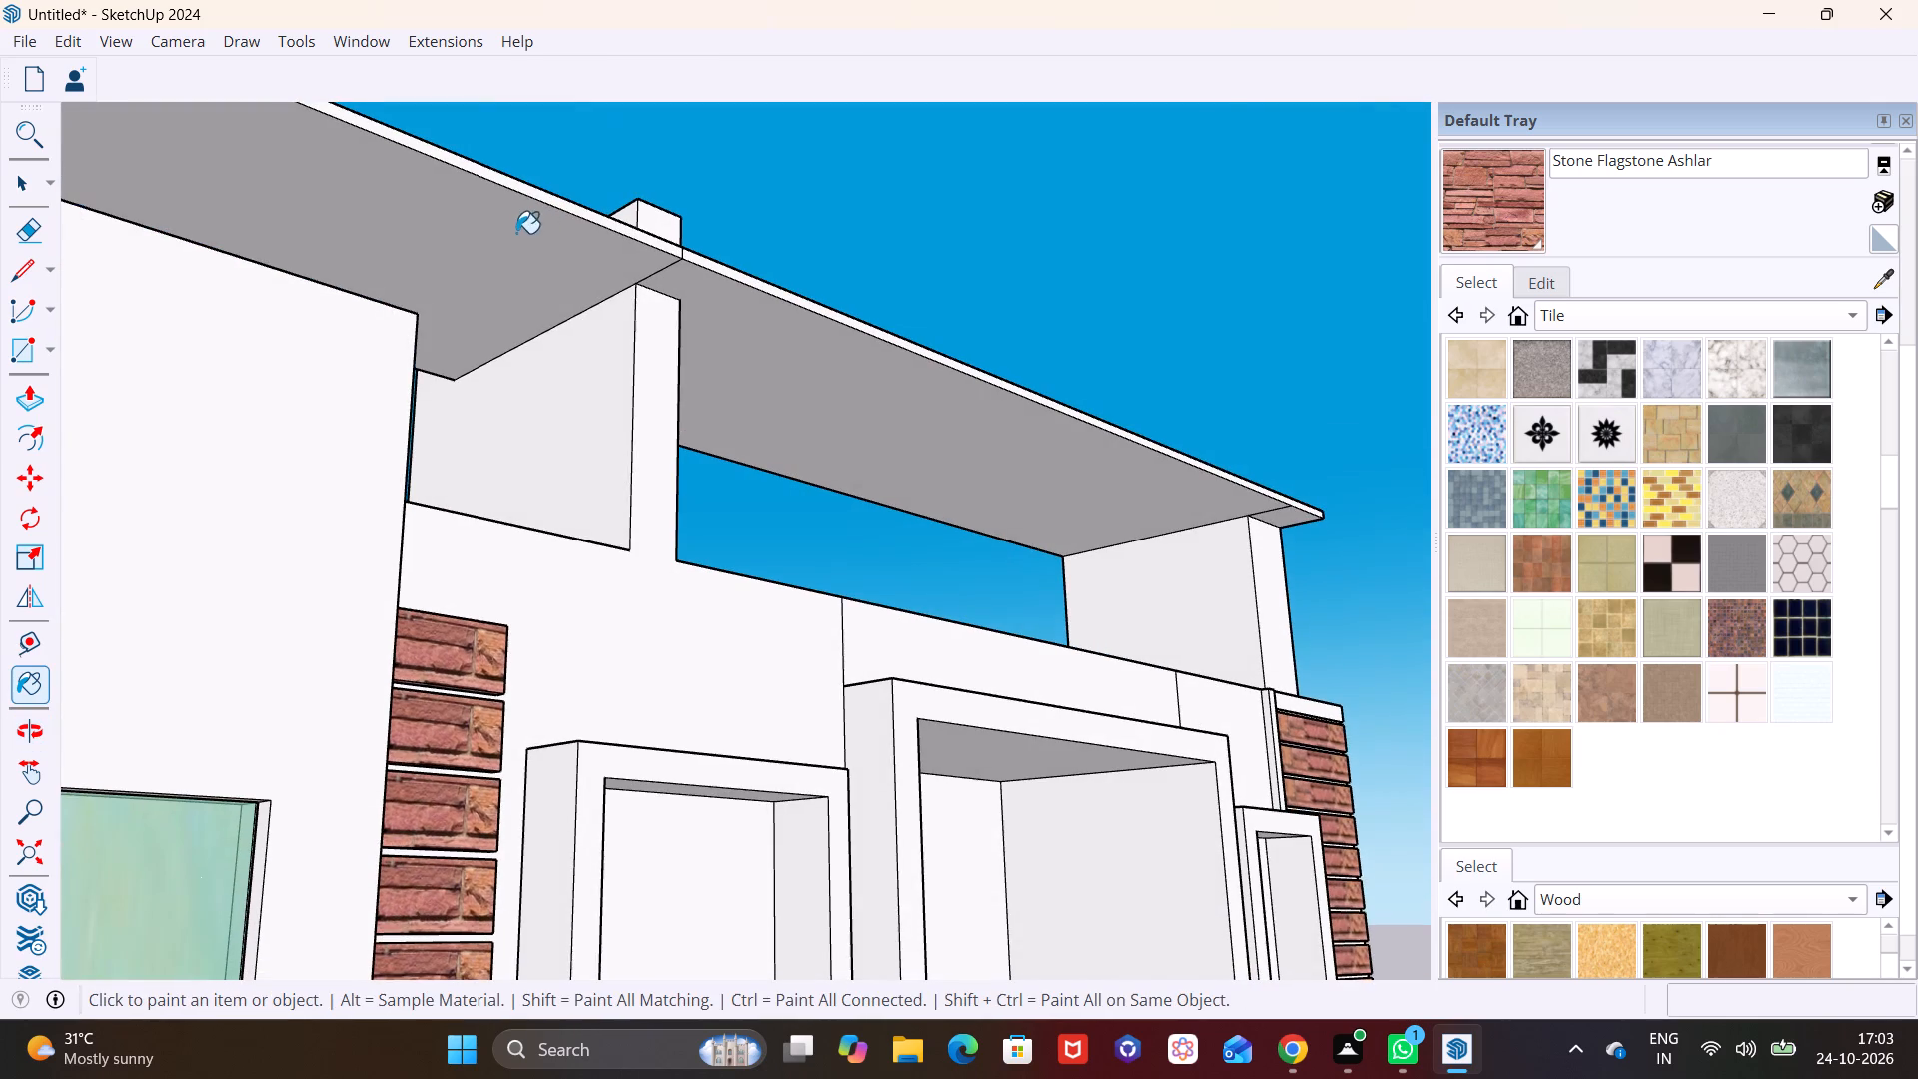
{"action": "left_click", "coordinate": [516, 234]}
{"action": "scroll", "coordinate": [723, 229], "scroll_direction": "up", "scroll_amount": 2}
{"action": "left_click", "coordinate": [707, 306]}
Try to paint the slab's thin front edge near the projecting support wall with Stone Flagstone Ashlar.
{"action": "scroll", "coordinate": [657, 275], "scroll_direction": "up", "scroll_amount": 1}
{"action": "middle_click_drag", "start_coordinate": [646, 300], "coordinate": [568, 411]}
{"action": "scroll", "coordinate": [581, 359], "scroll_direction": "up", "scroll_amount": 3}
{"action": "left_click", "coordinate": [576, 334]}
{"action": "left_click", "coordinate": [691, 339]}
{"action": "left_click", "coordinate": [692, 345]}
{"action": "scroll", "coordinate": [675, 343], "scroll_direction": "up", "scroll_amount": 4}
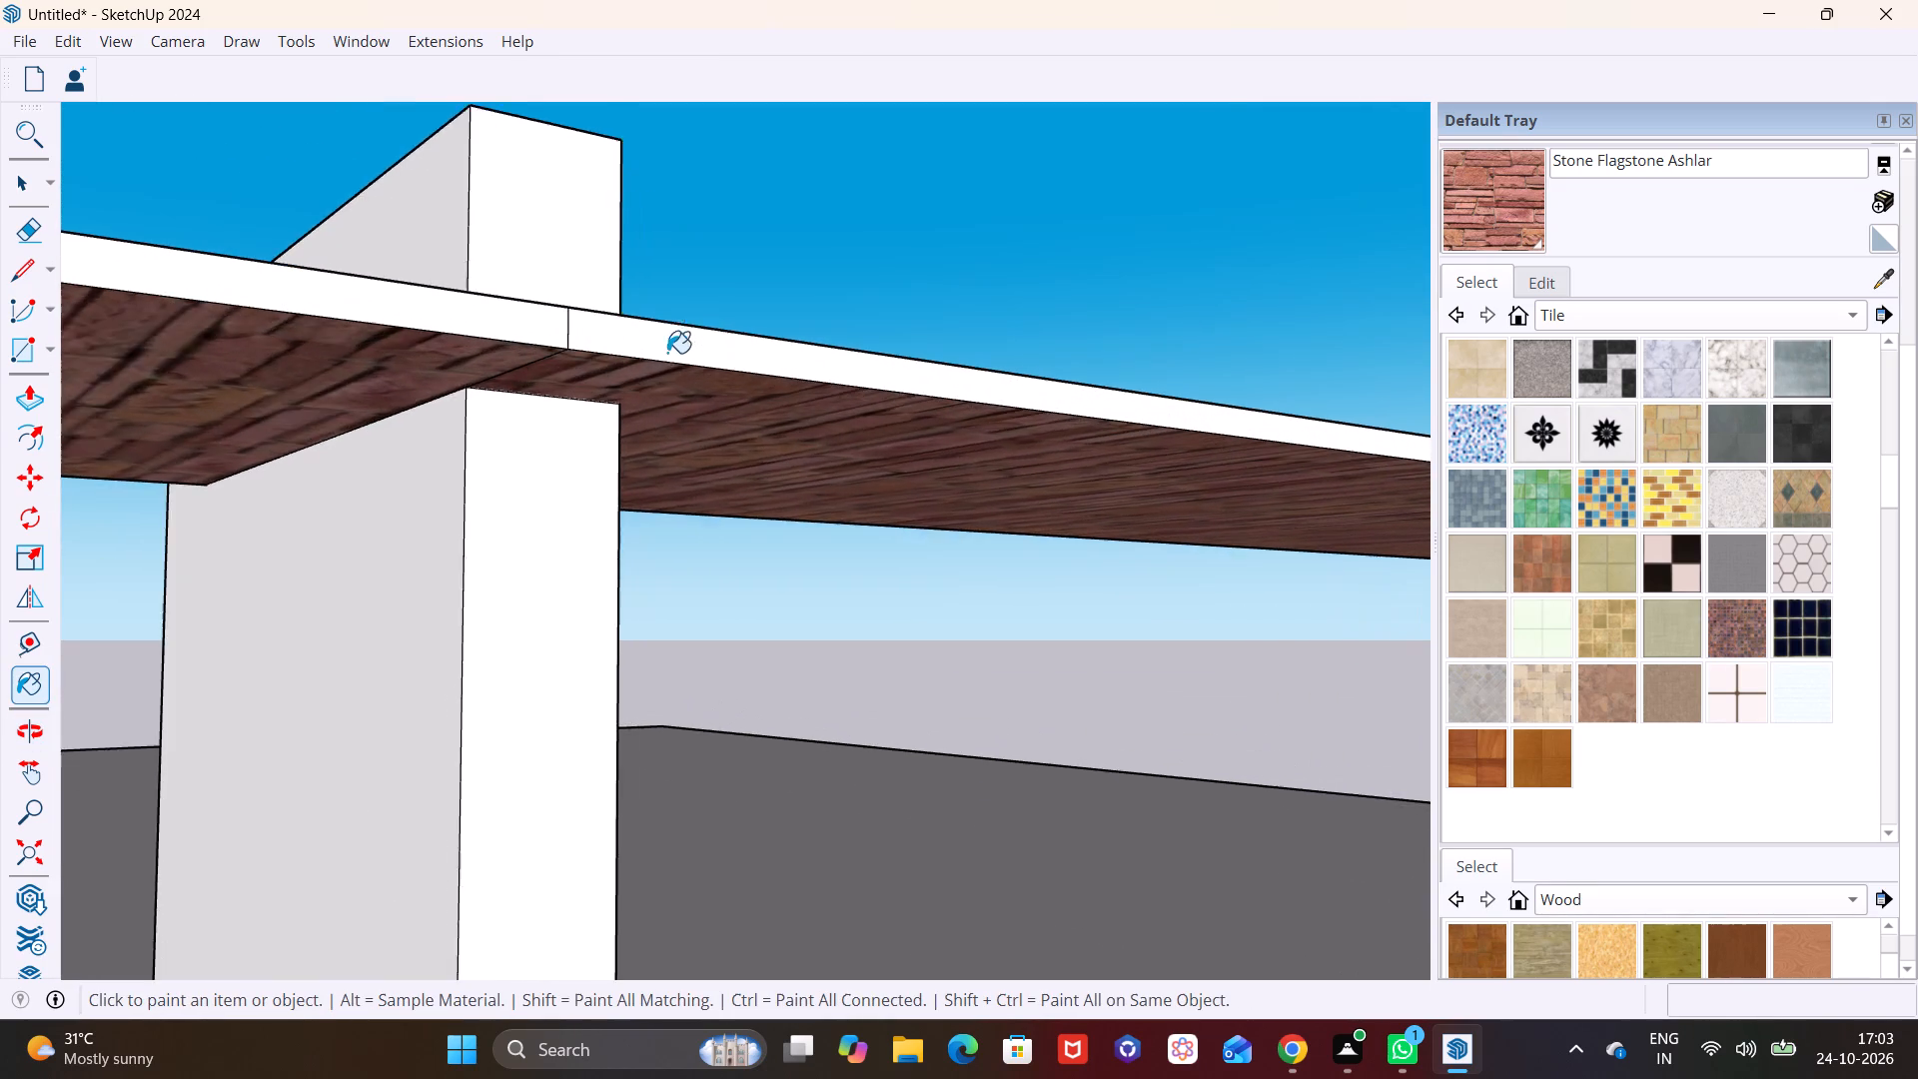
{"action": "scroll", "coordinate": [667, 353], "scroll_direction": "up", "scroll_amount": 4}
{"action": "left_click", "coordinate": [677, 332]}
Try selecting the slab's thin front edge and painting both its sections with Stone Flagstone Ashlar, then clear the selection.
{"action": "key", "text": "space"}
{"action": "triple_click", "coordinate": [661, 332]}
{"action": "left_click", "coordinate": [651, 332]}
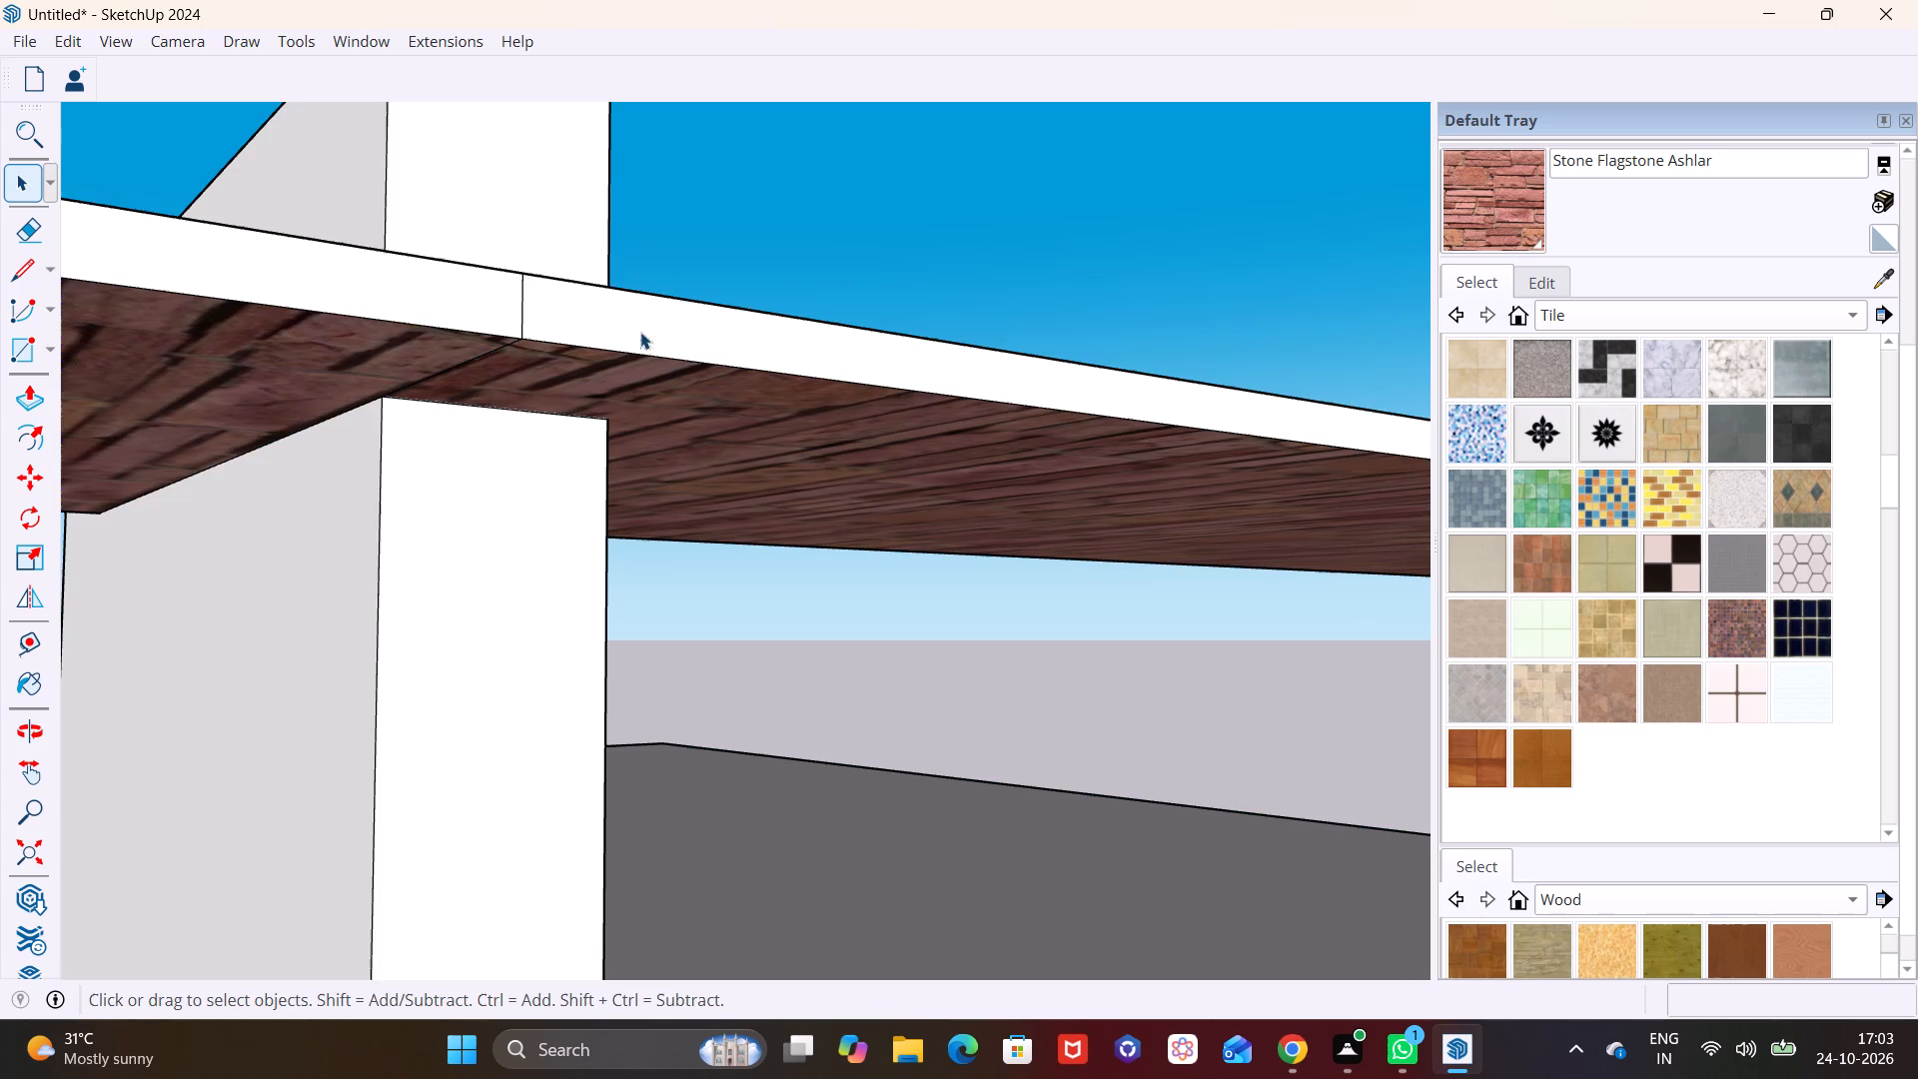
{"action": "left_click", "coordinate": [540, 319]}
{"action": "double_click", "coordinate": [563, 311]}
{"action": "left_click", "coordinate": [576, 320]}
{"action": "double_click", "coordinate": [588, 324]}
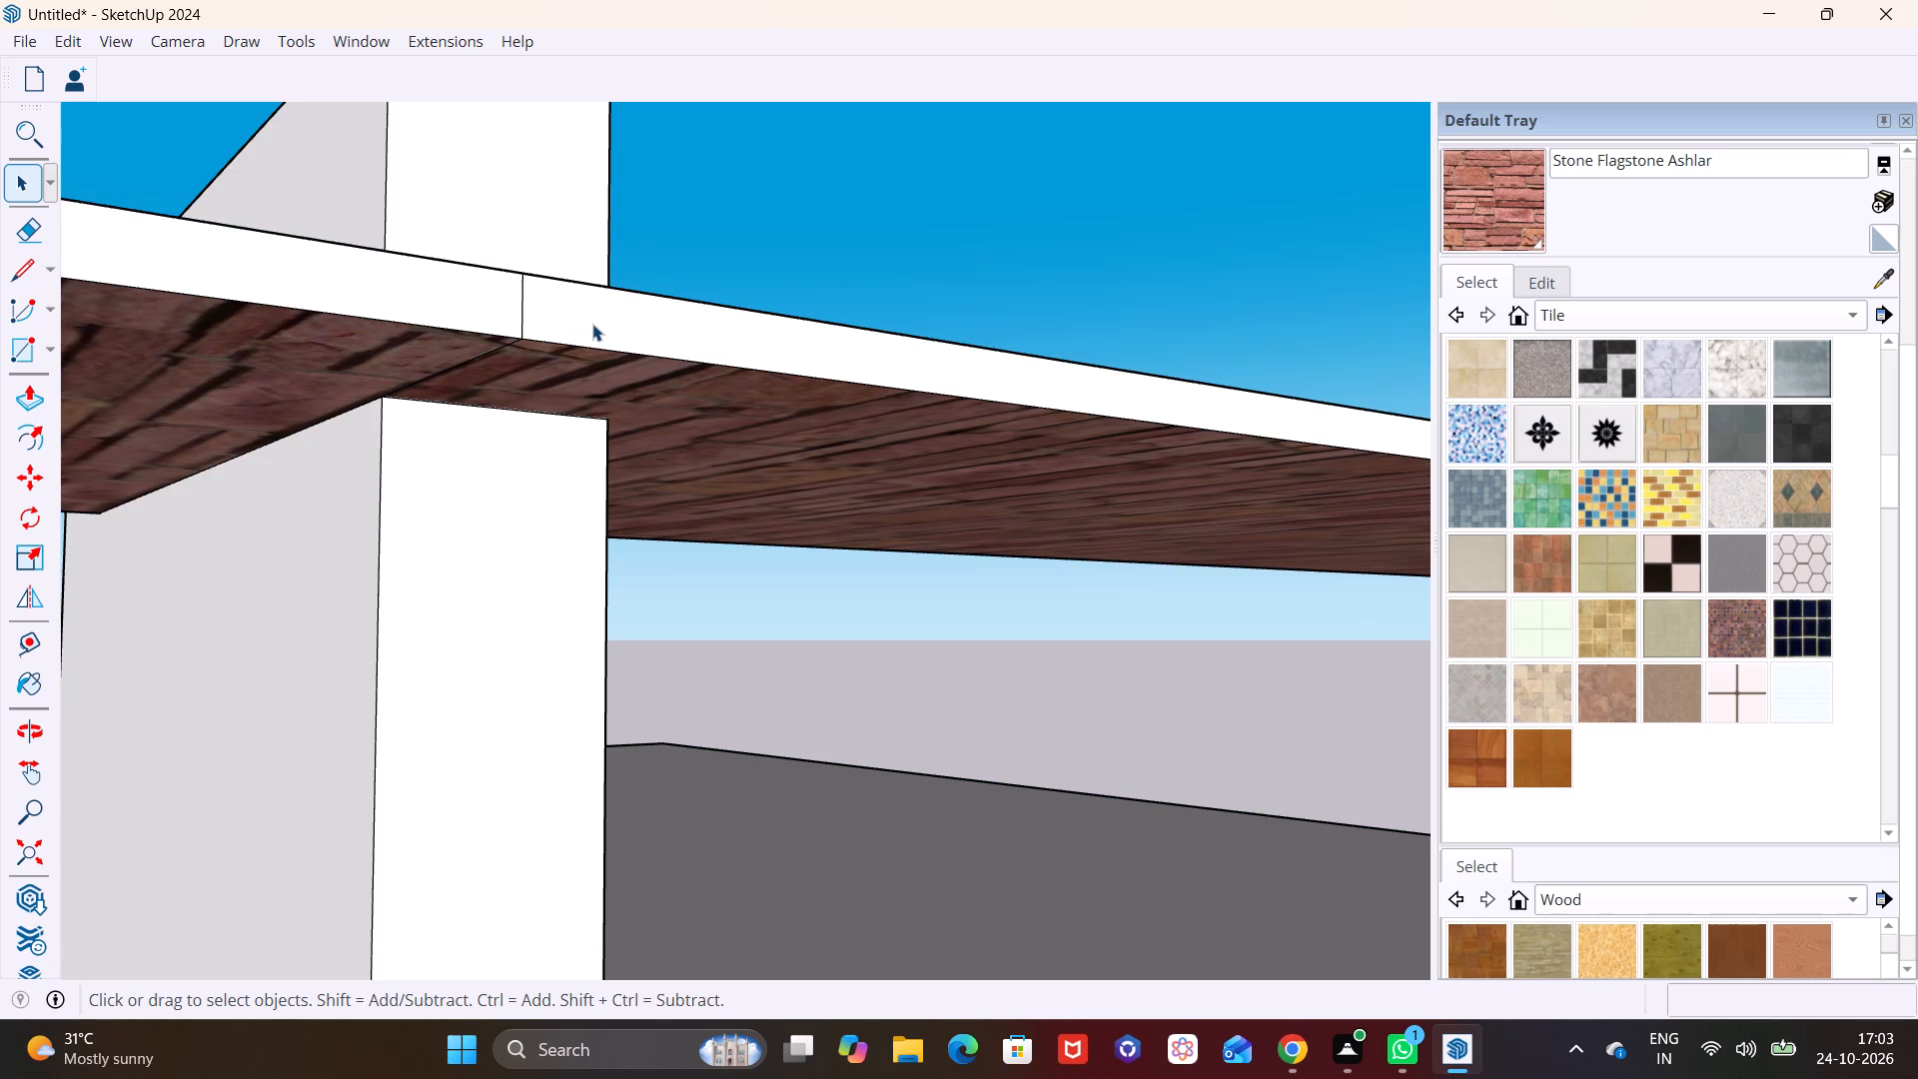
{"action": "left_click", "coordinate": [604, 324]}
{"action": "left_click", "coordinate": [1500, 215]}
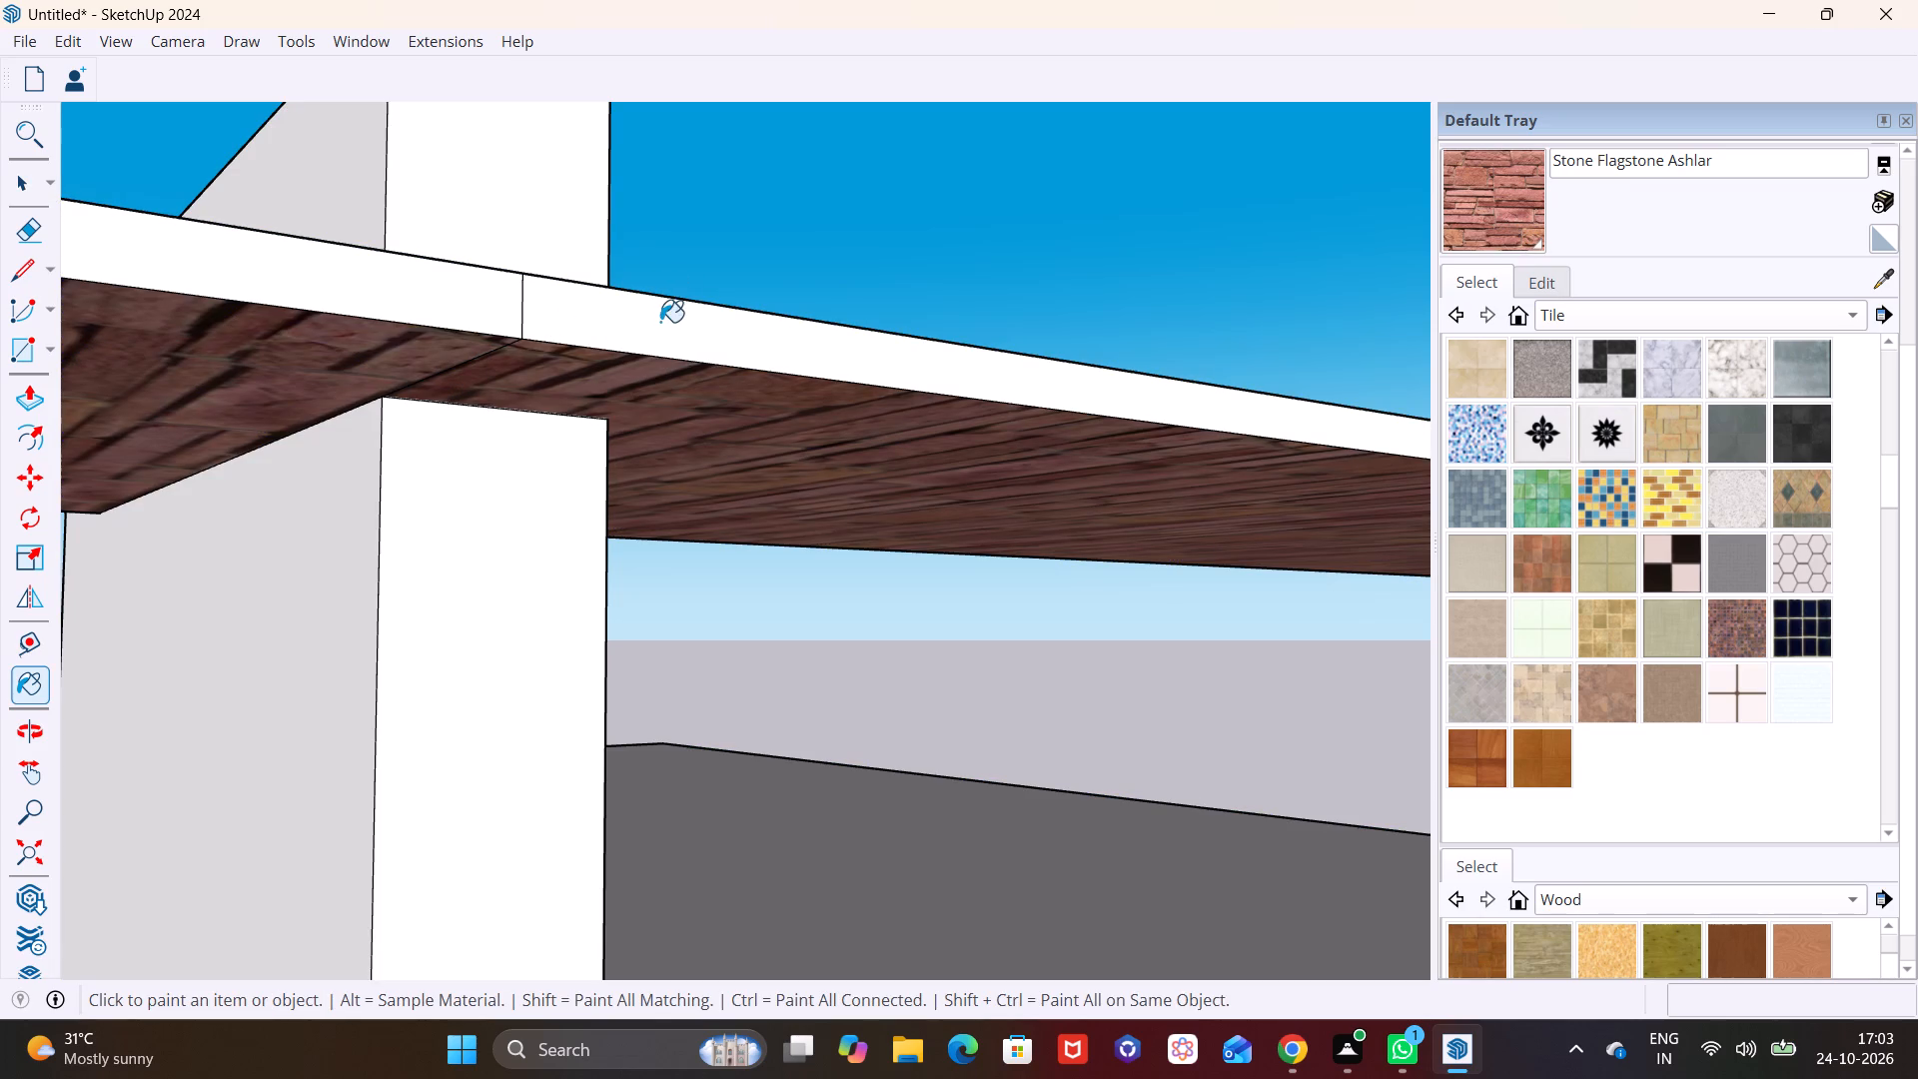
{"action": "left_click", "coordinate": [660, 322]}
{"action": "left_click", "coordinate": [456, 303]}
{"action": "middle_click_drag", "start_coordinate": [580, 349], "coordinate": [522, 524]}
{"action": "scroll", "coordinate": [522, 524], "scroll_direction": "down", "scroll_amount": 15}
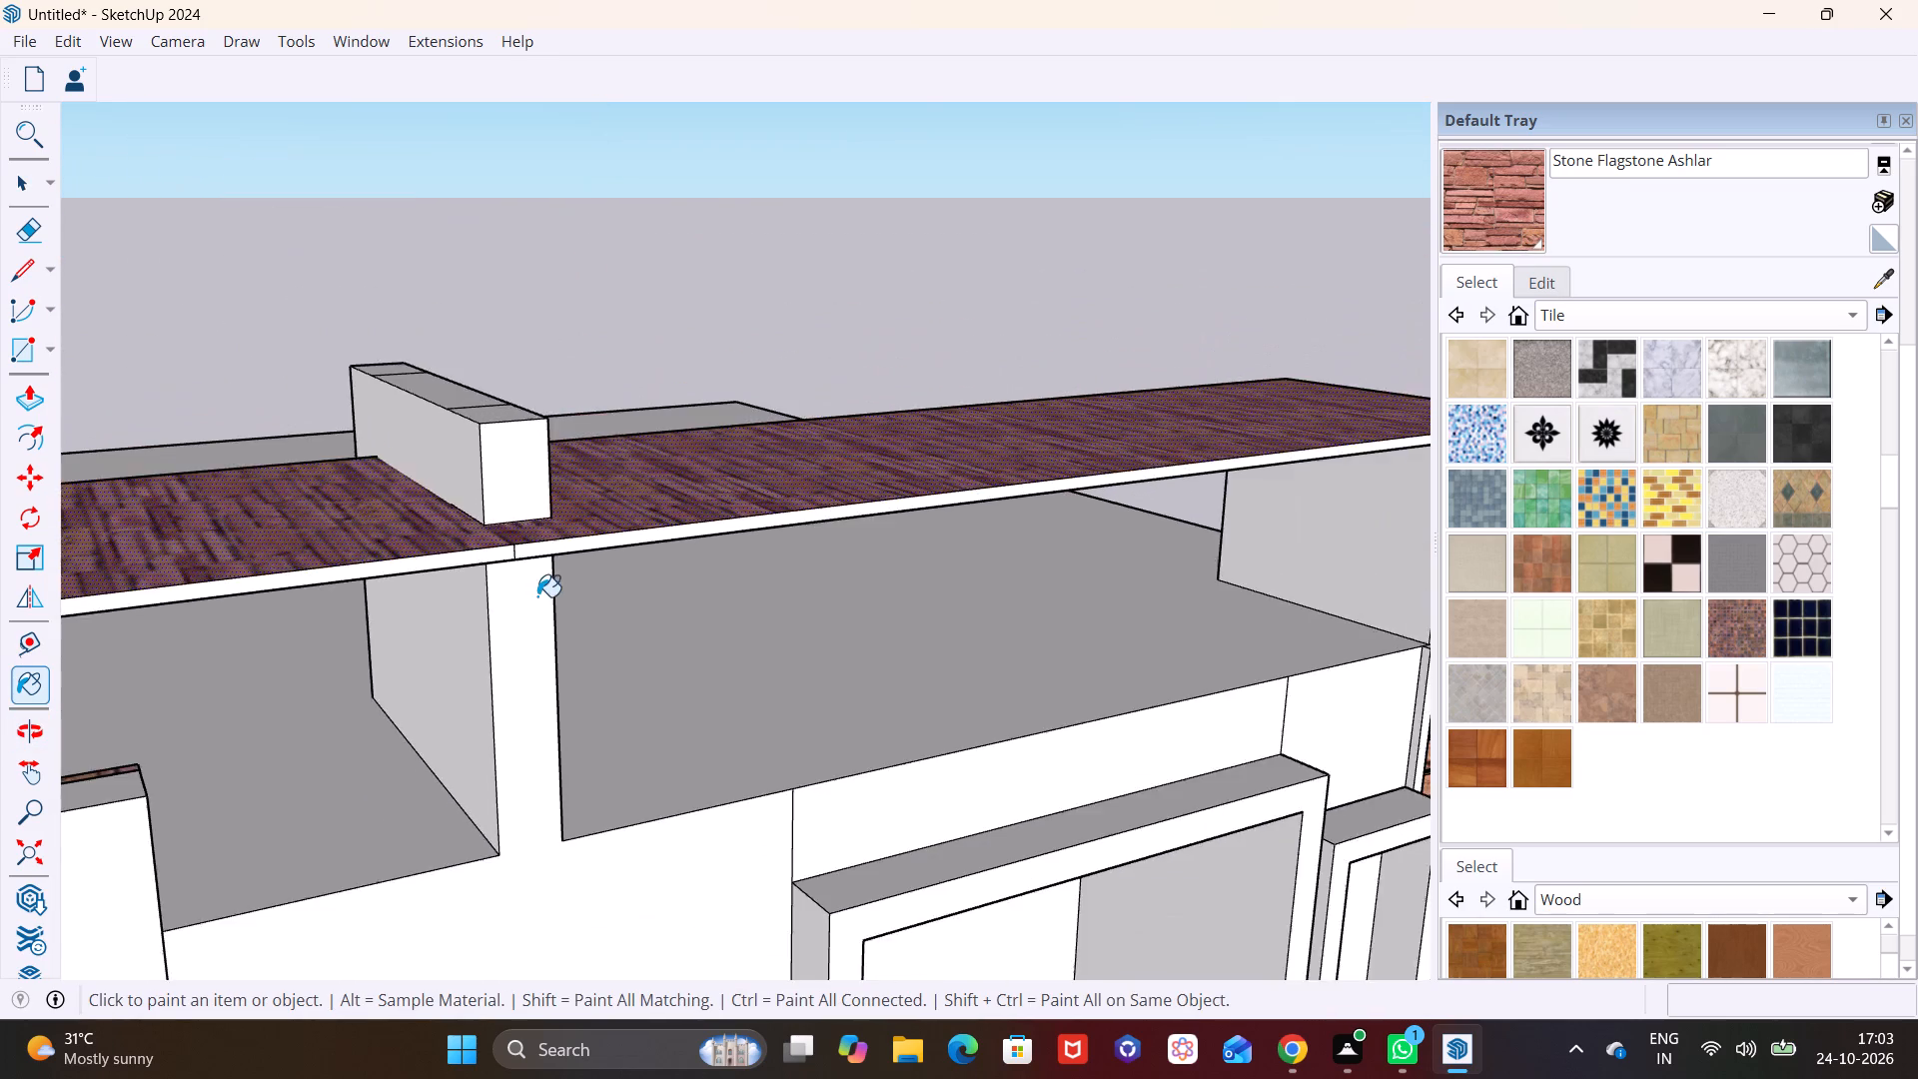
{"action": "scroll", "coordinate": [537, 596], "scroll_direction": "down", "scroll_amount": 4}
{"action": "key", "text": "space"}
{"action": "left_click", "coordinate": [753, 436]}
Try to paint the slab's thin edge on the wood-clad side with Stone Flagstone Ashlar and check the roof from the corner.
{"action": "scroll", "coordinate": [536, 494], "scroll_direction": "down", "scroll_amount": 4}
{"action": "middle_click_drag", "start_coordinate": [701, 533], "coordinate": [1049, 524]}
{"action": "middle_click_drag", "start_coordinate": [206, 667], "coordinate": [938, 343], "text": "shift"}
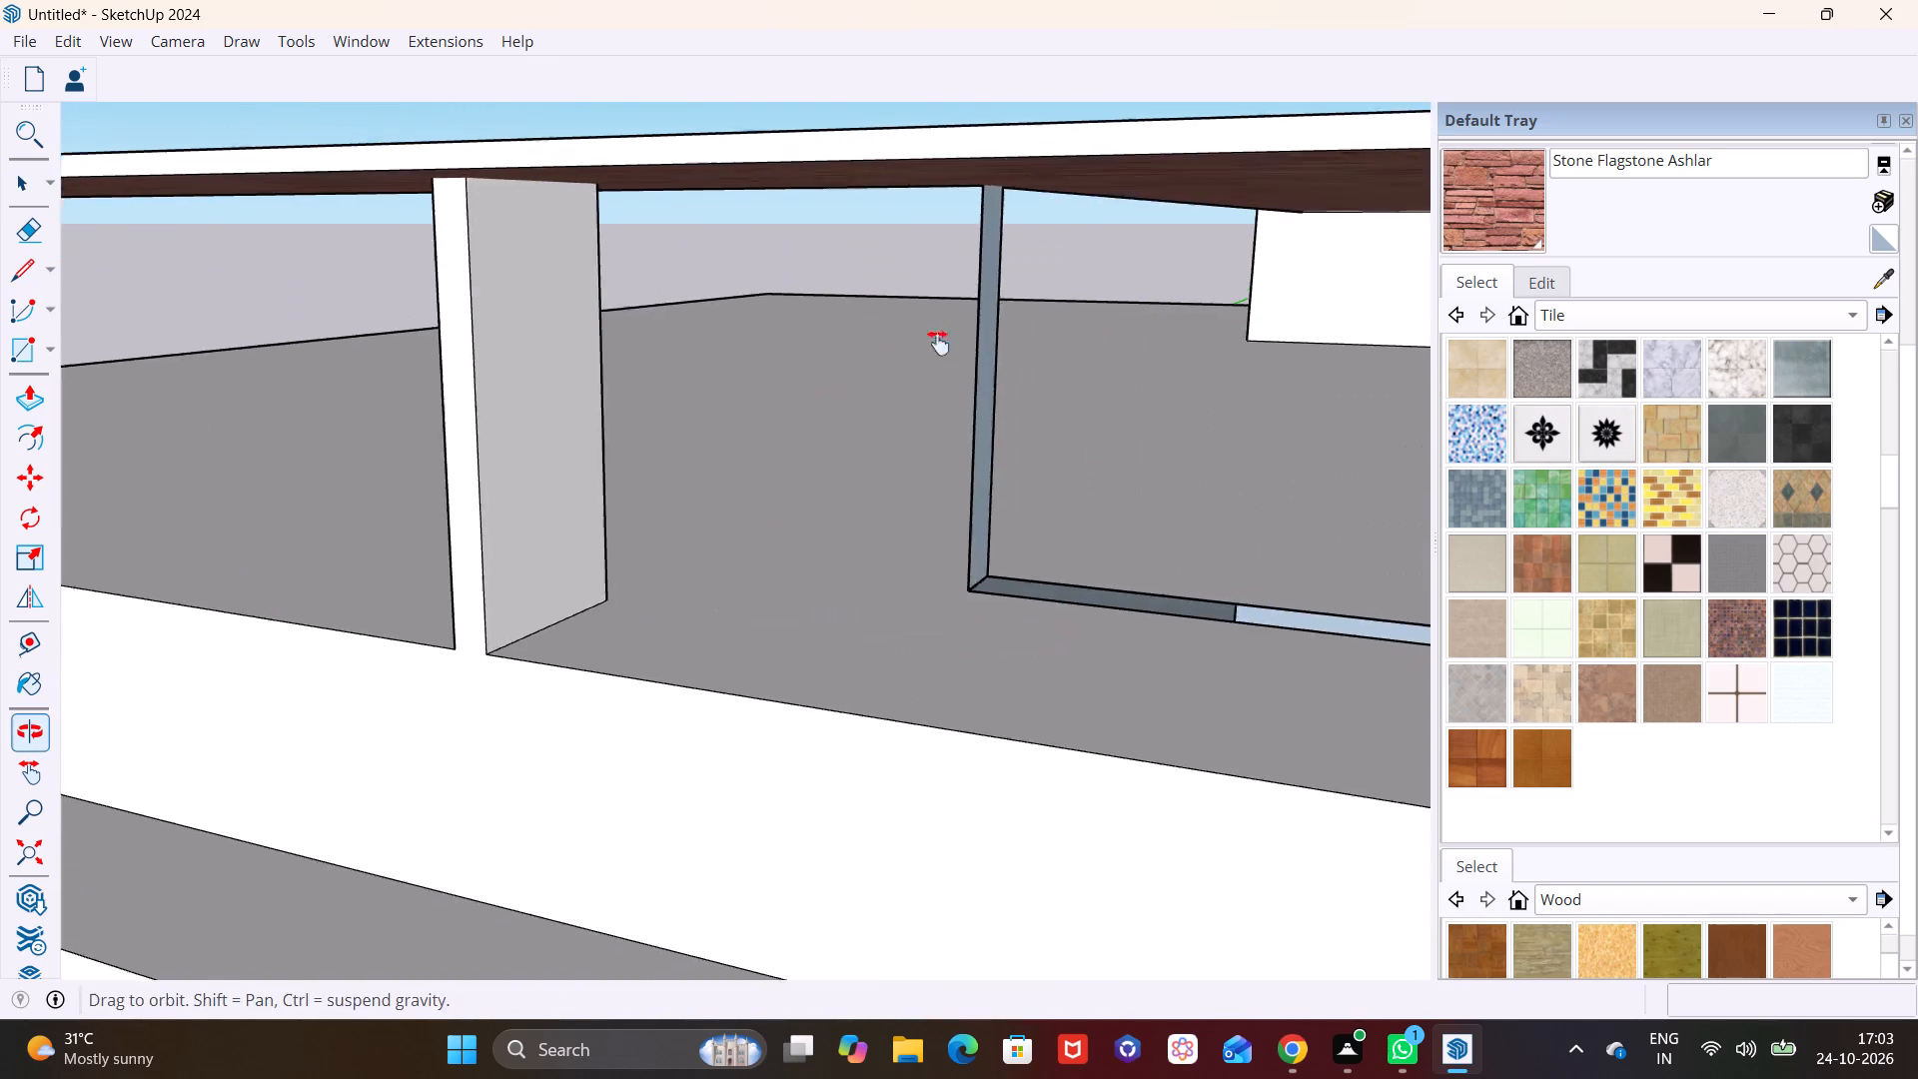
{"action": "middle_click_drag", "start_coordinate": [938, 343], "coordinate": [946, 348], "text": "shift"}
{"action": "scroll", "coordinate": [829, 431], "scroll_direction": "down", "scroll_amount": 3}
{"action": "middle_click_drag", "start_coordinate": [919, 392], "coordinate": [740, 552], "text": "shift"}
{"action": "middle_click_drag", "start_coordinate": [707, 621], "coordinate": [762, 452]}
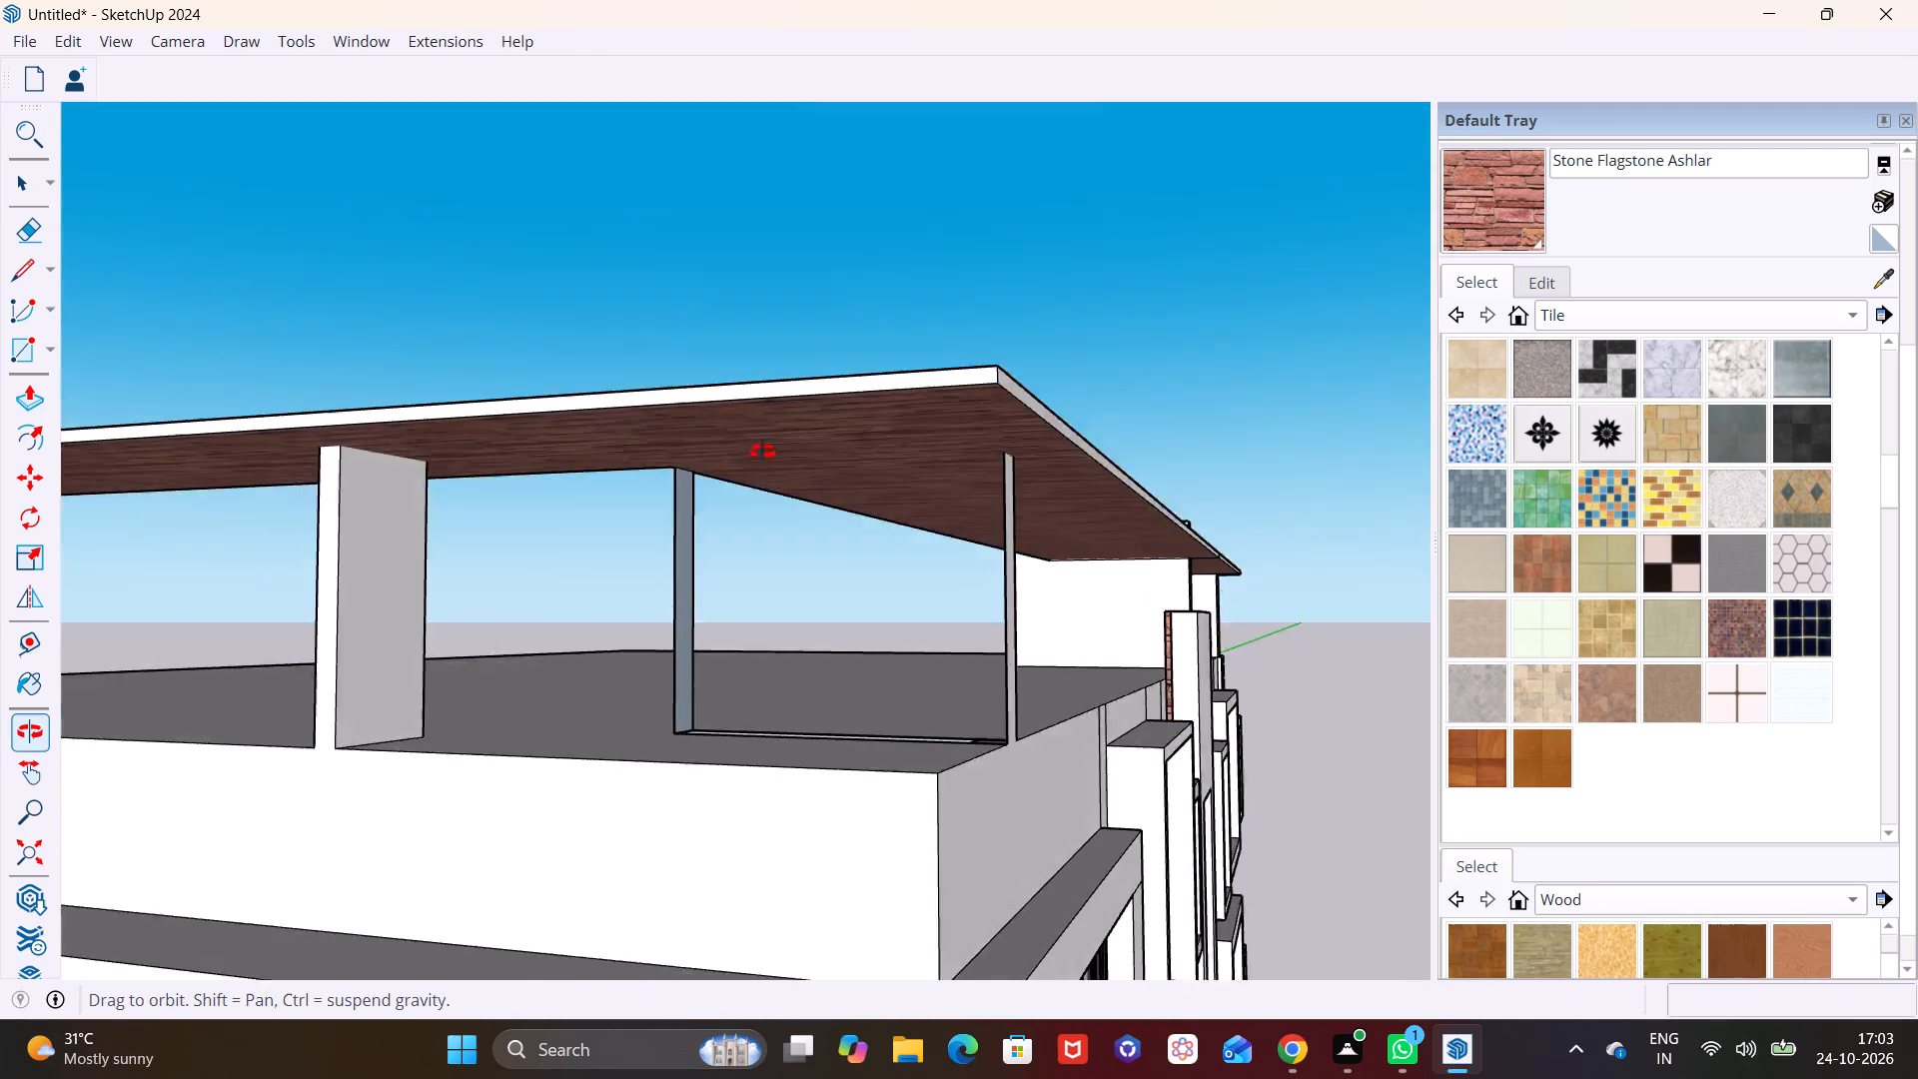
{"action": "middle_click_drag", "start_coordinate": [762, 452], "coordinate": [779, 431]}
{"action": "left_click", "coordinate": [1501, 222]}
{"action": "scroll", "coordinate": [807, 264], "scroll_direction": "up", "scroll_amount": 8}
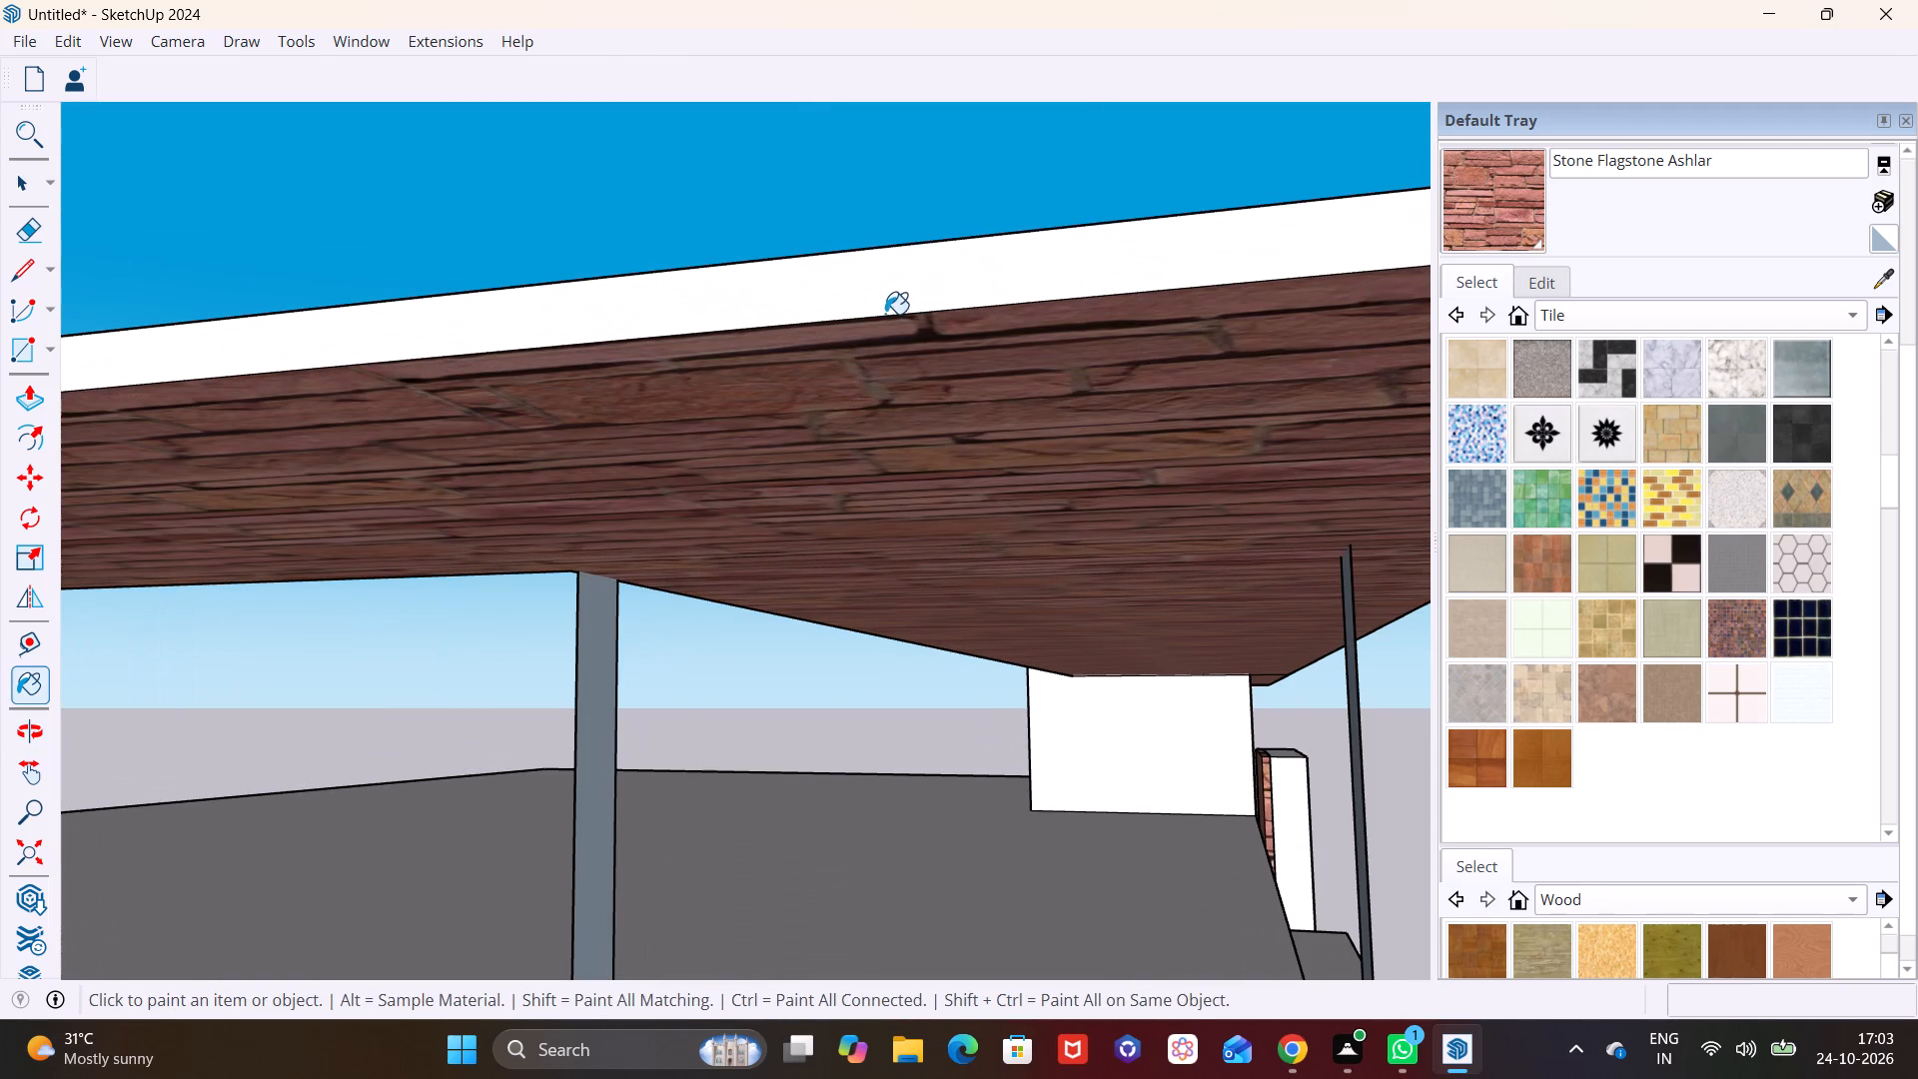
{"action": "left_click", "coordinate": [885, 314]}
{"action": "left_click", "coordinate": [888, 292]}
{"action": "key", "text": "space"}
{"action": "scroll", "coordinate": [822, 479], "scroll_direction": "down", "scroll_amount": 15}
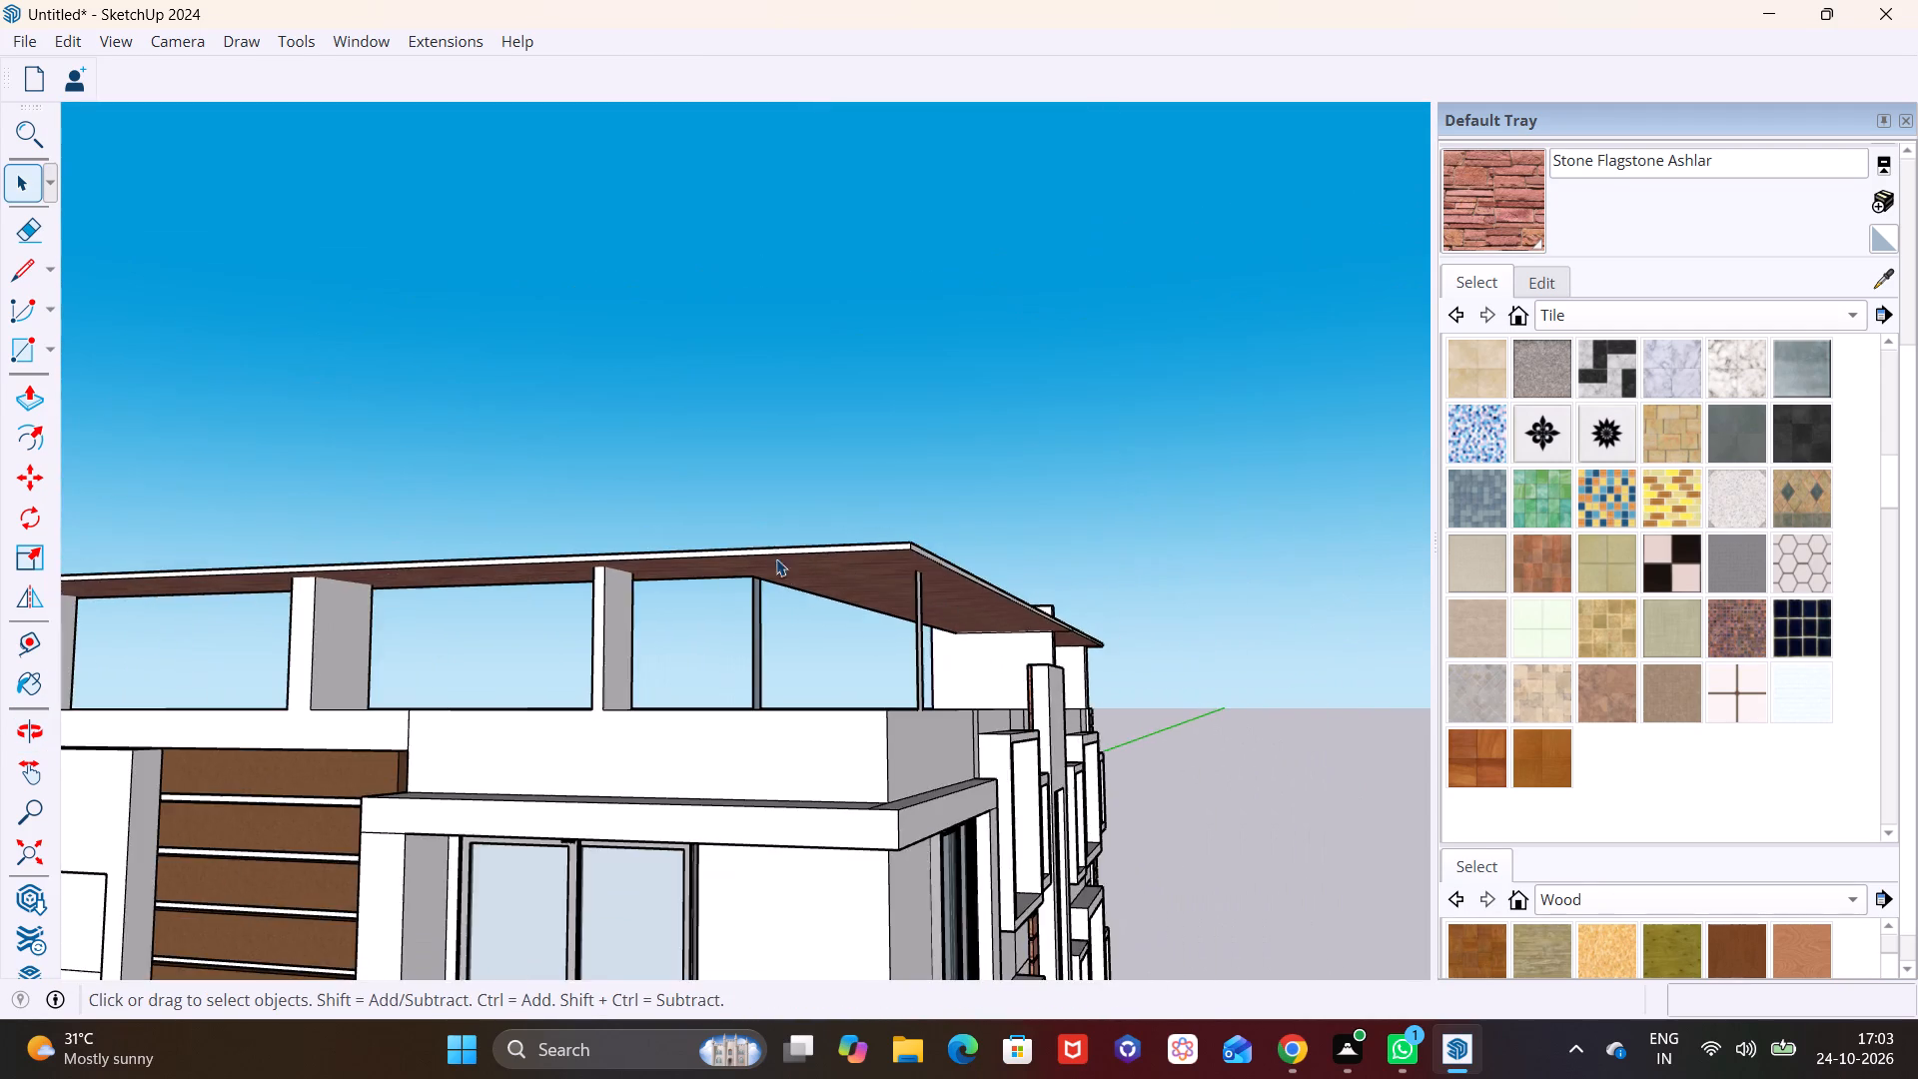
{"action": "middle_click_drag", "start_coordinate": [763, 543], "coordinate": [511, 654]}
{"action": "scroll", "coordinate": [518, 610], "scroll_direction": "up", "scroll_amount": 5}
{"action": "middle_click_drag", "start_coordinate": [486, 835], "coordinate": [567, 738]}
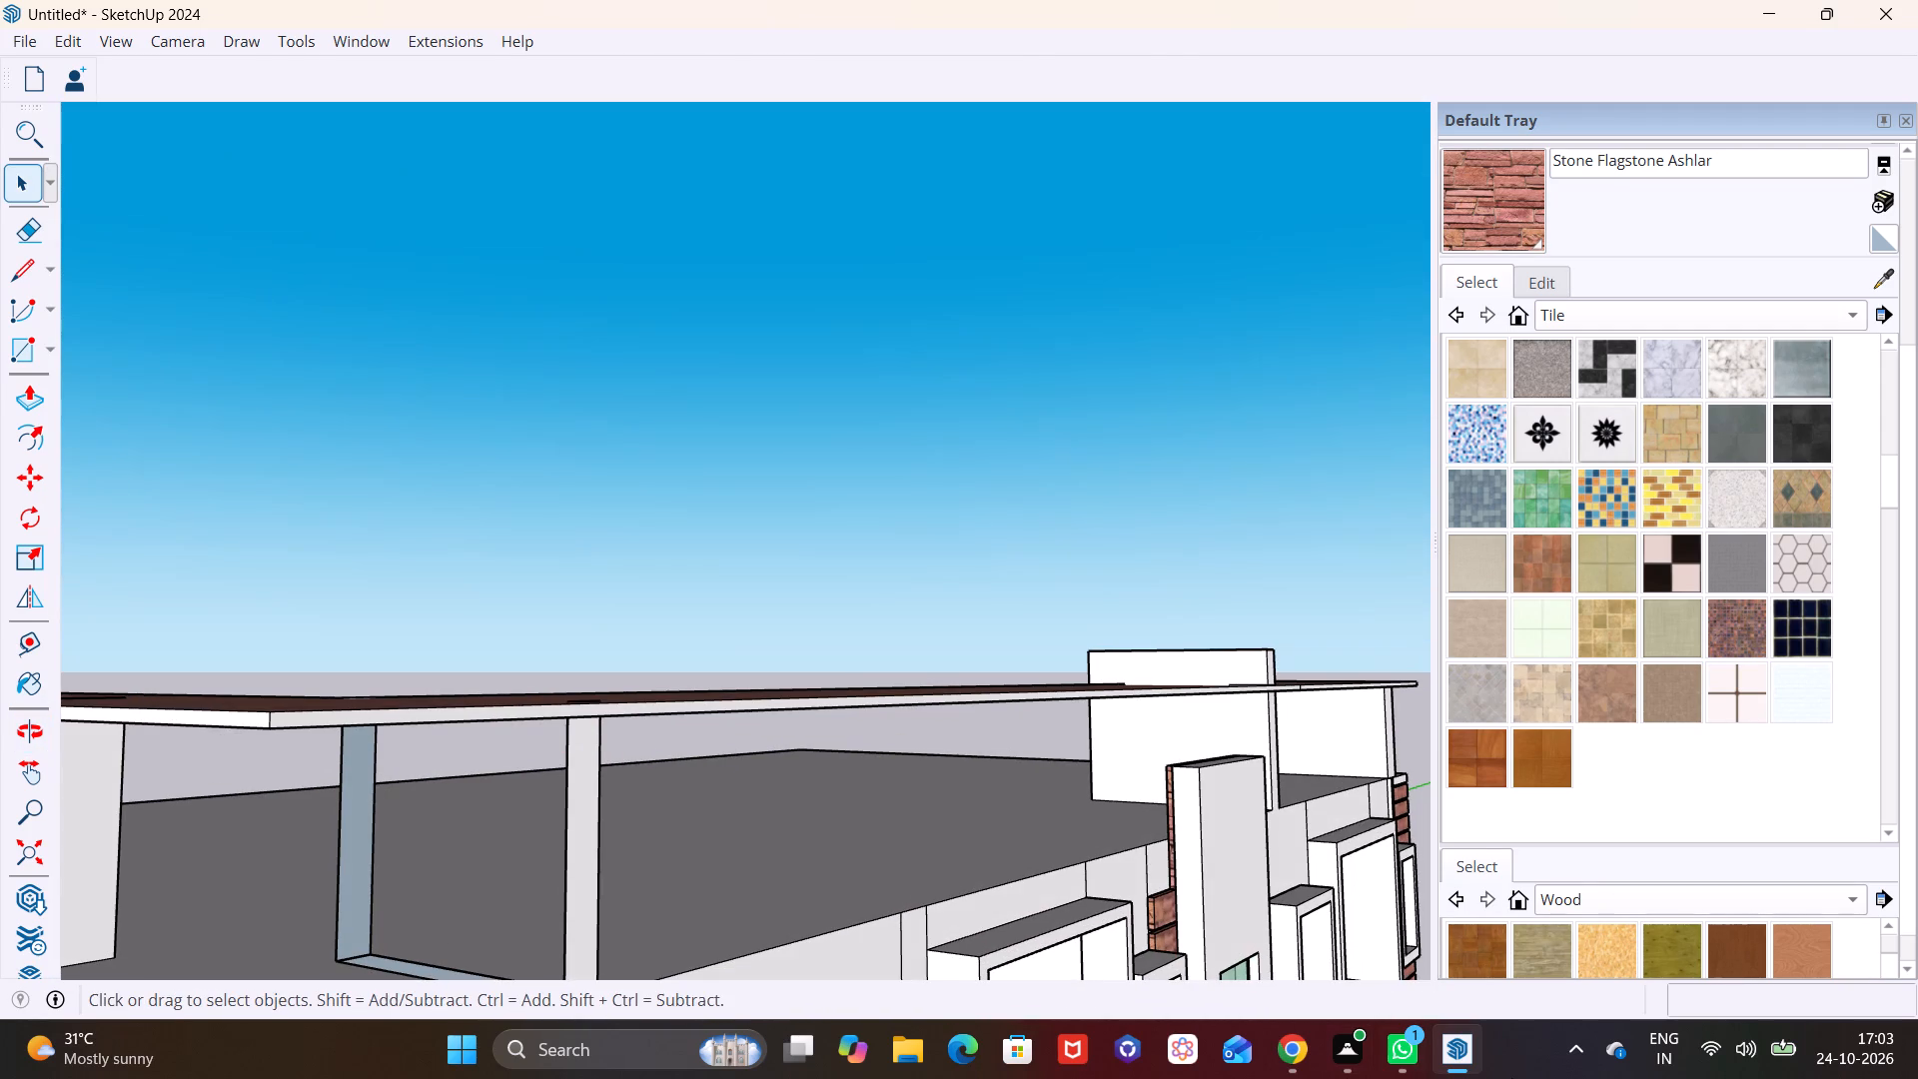
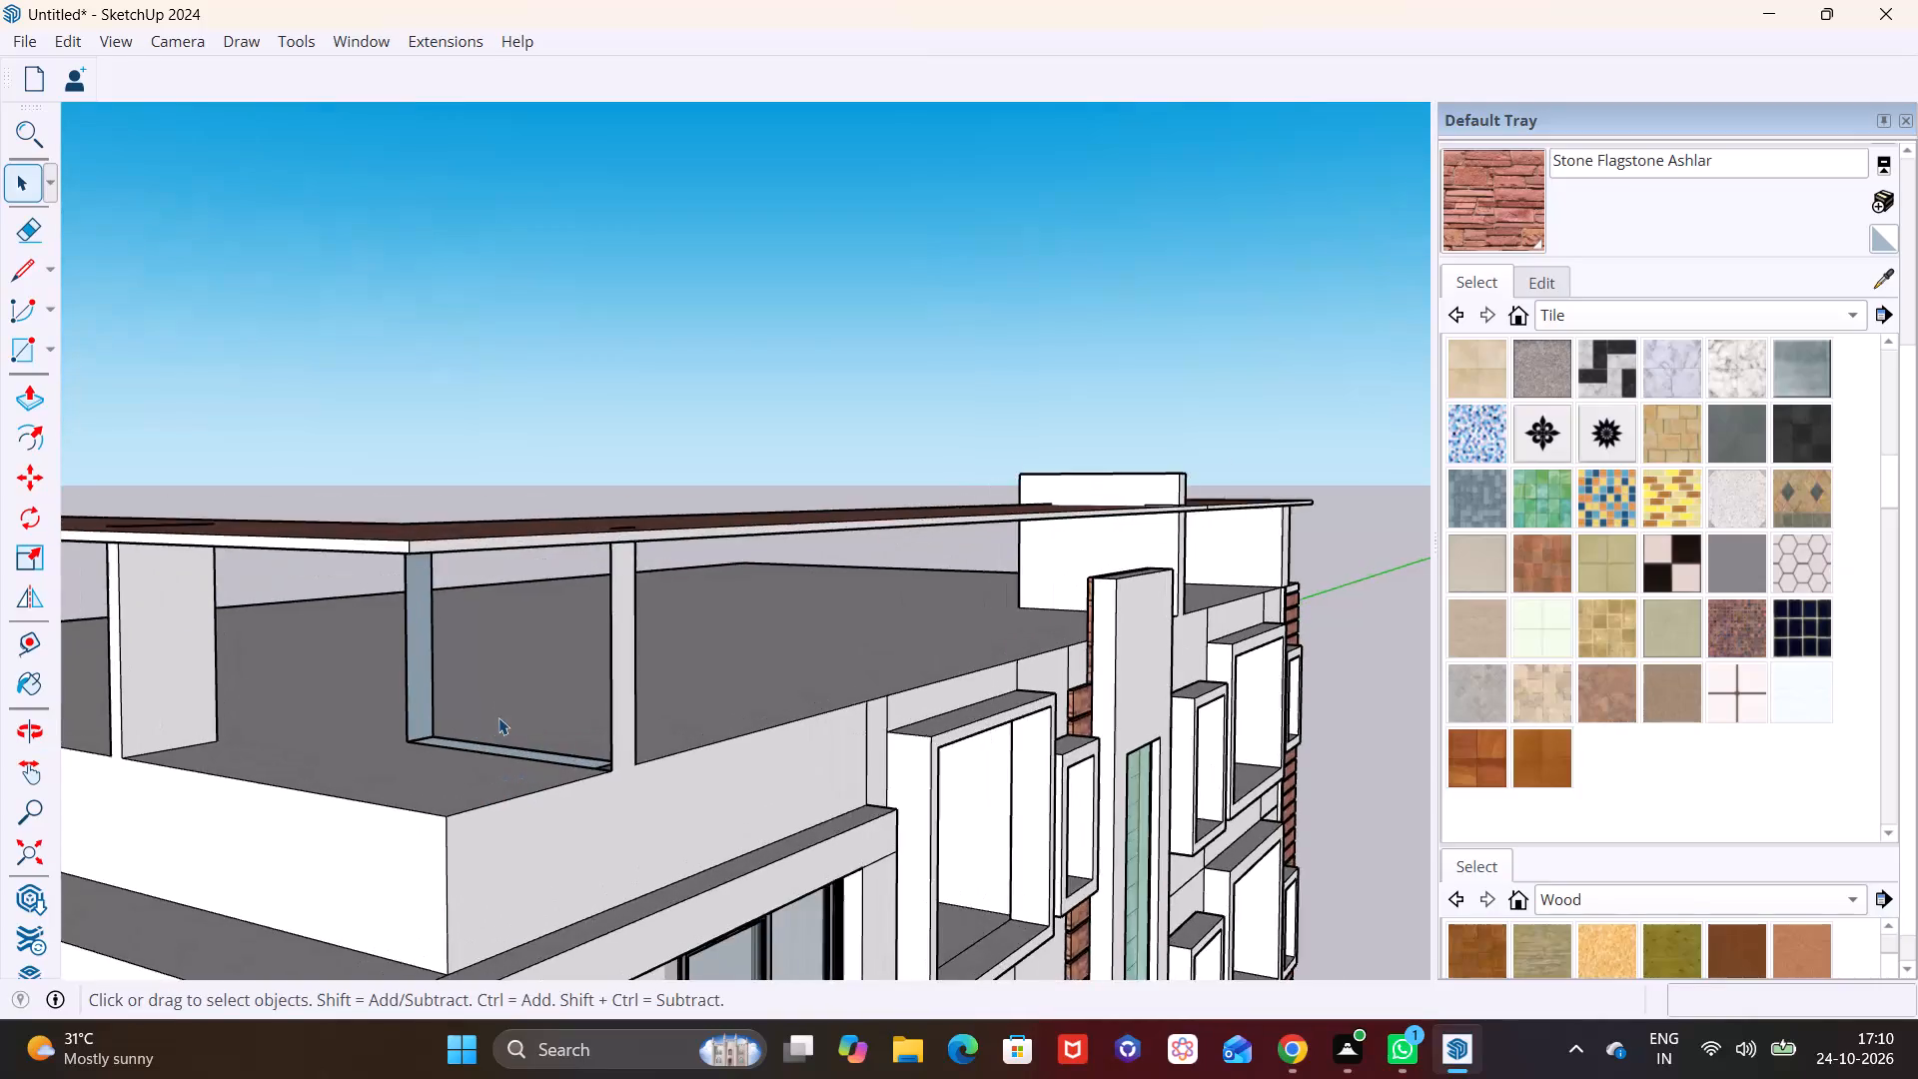
Undo the recent changes at the roof corner, back to the overhanging slab before its Stone Flagstone Ashlar painting.
{"action": "middle_click_drag", "start_coordinate": [485, 746], "coordinate": [461, 750]}
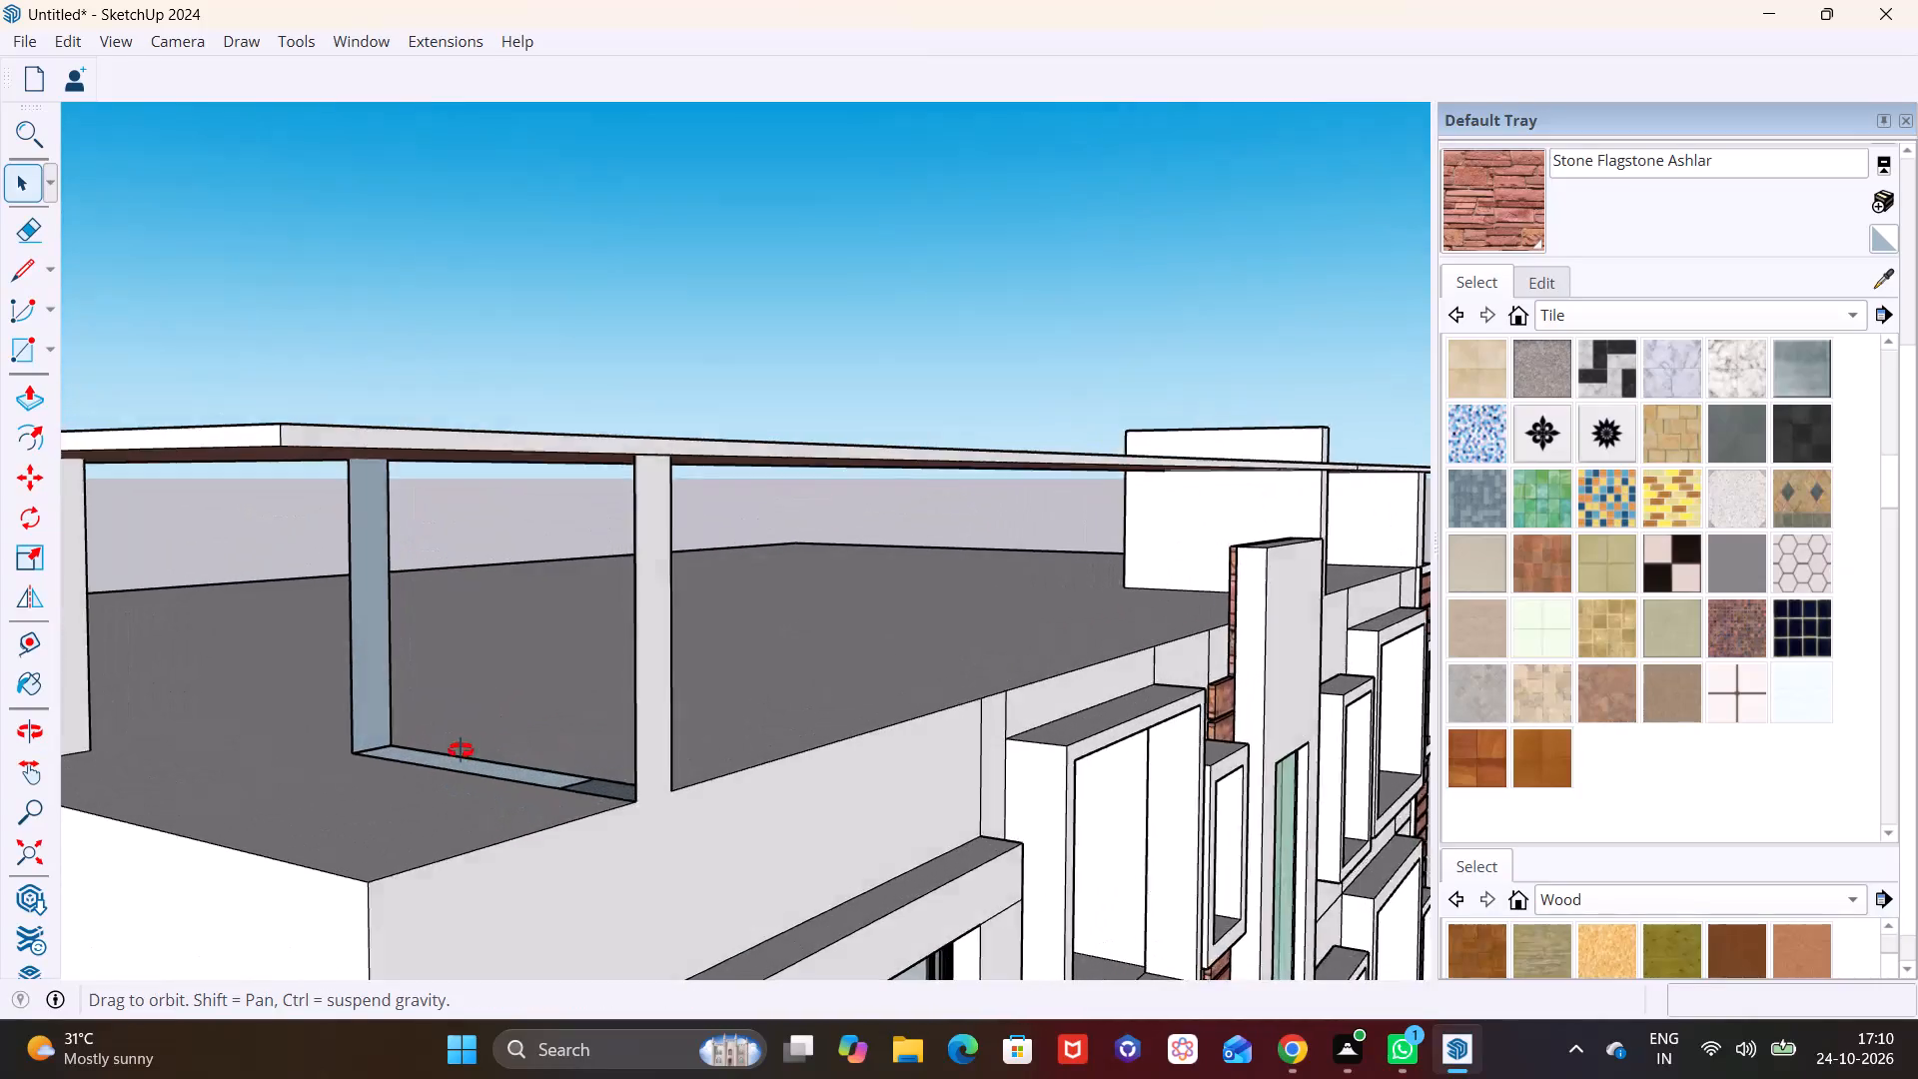
{"action": "middle_click_drag", "start_coordinate": [461, 750], "coordinate": [376, 761]}
{"action": "key", "text": "ctrl+z"}
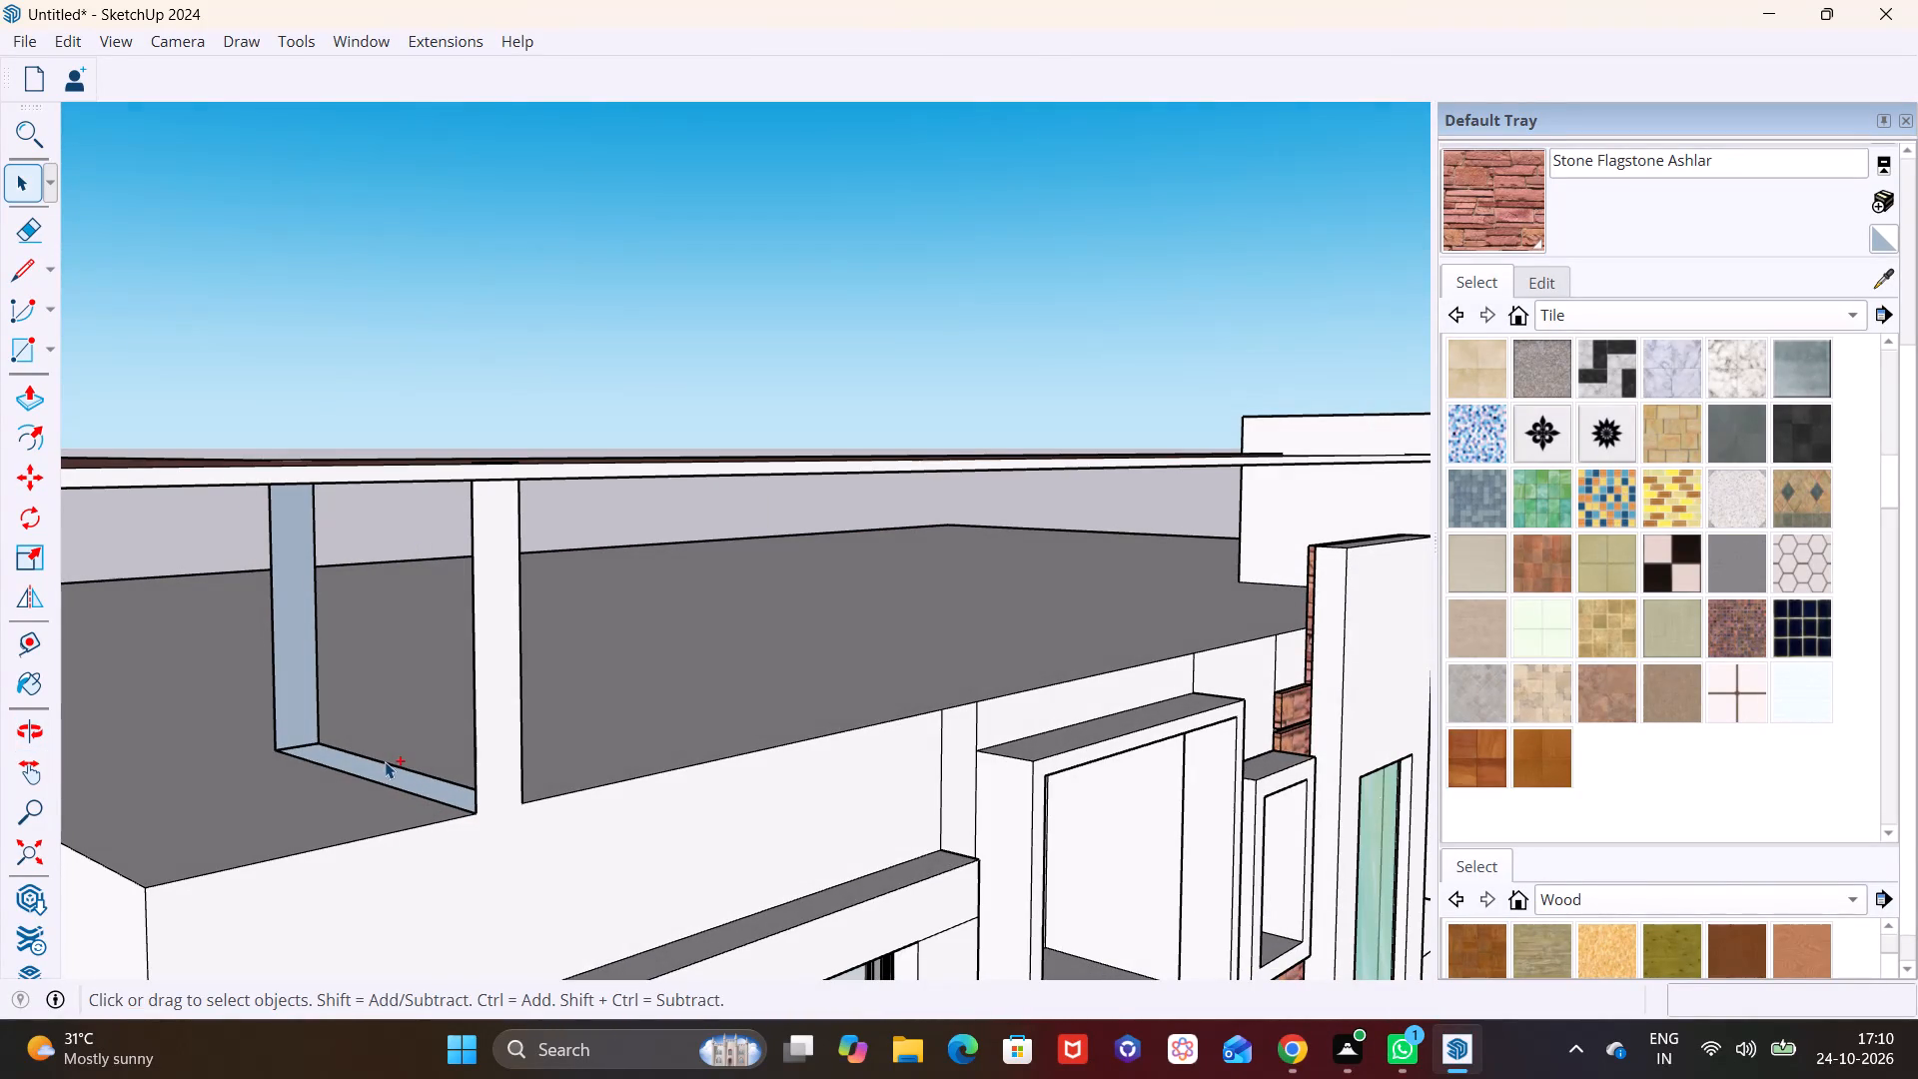
{"action": "key", "text": "ctrl+z"}
{"action": "key", "text": "ctrl+z"}
{"action": "key", "text": "ctrl+z"}
{"action": "key", "text": "ctrl+z"}
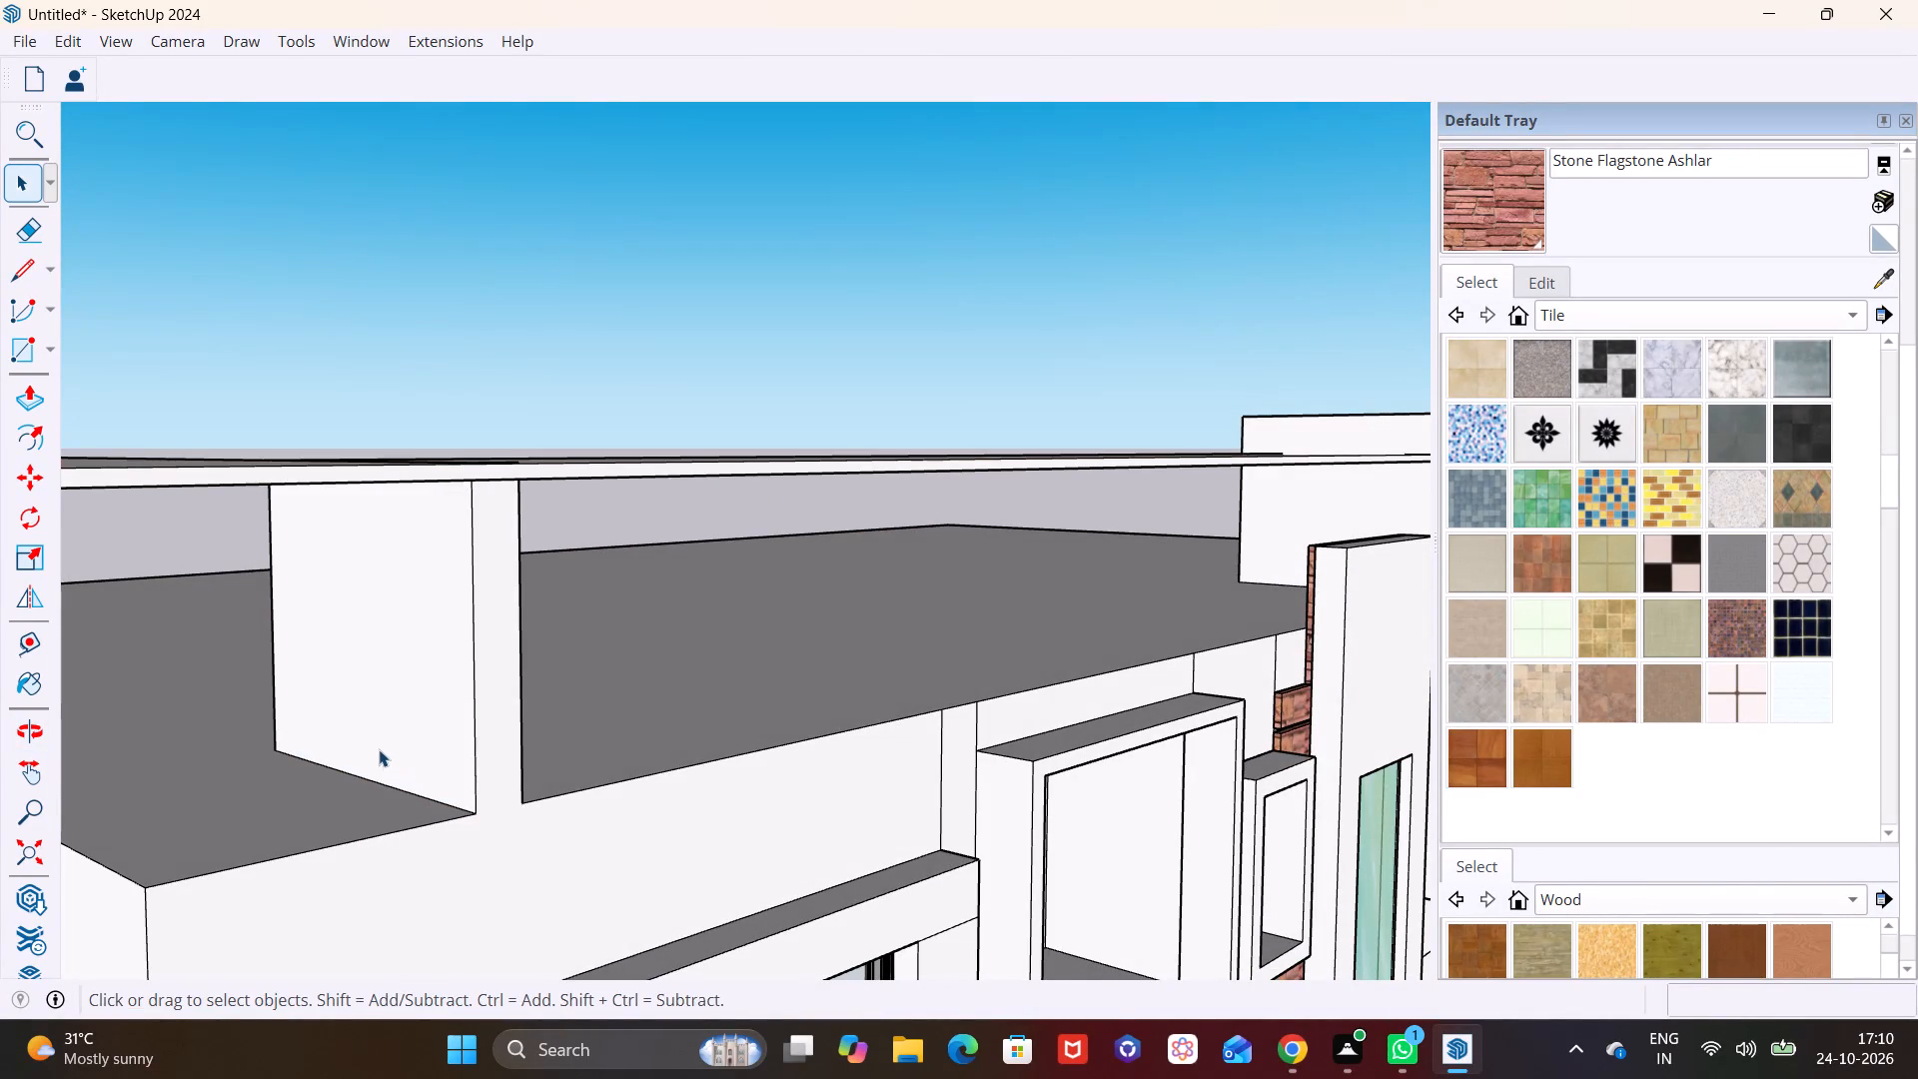
Sample the Stone Flagstone Ashlar from the corner cladding and paint the top surfaces of the overhanging roof slab.
{"action": "scroll", "coordinate": [378, 740], "scroll_direction": "down", "scroll_amount": 6}
{"action": "middle_click_drag", "start_coordinate": [423, 735], "coordinate": [661, 708], "text": "shift"}
{"action": "middle_click_drag", "start_coordinate": [374, 543], "coordinate": [397, 565]}
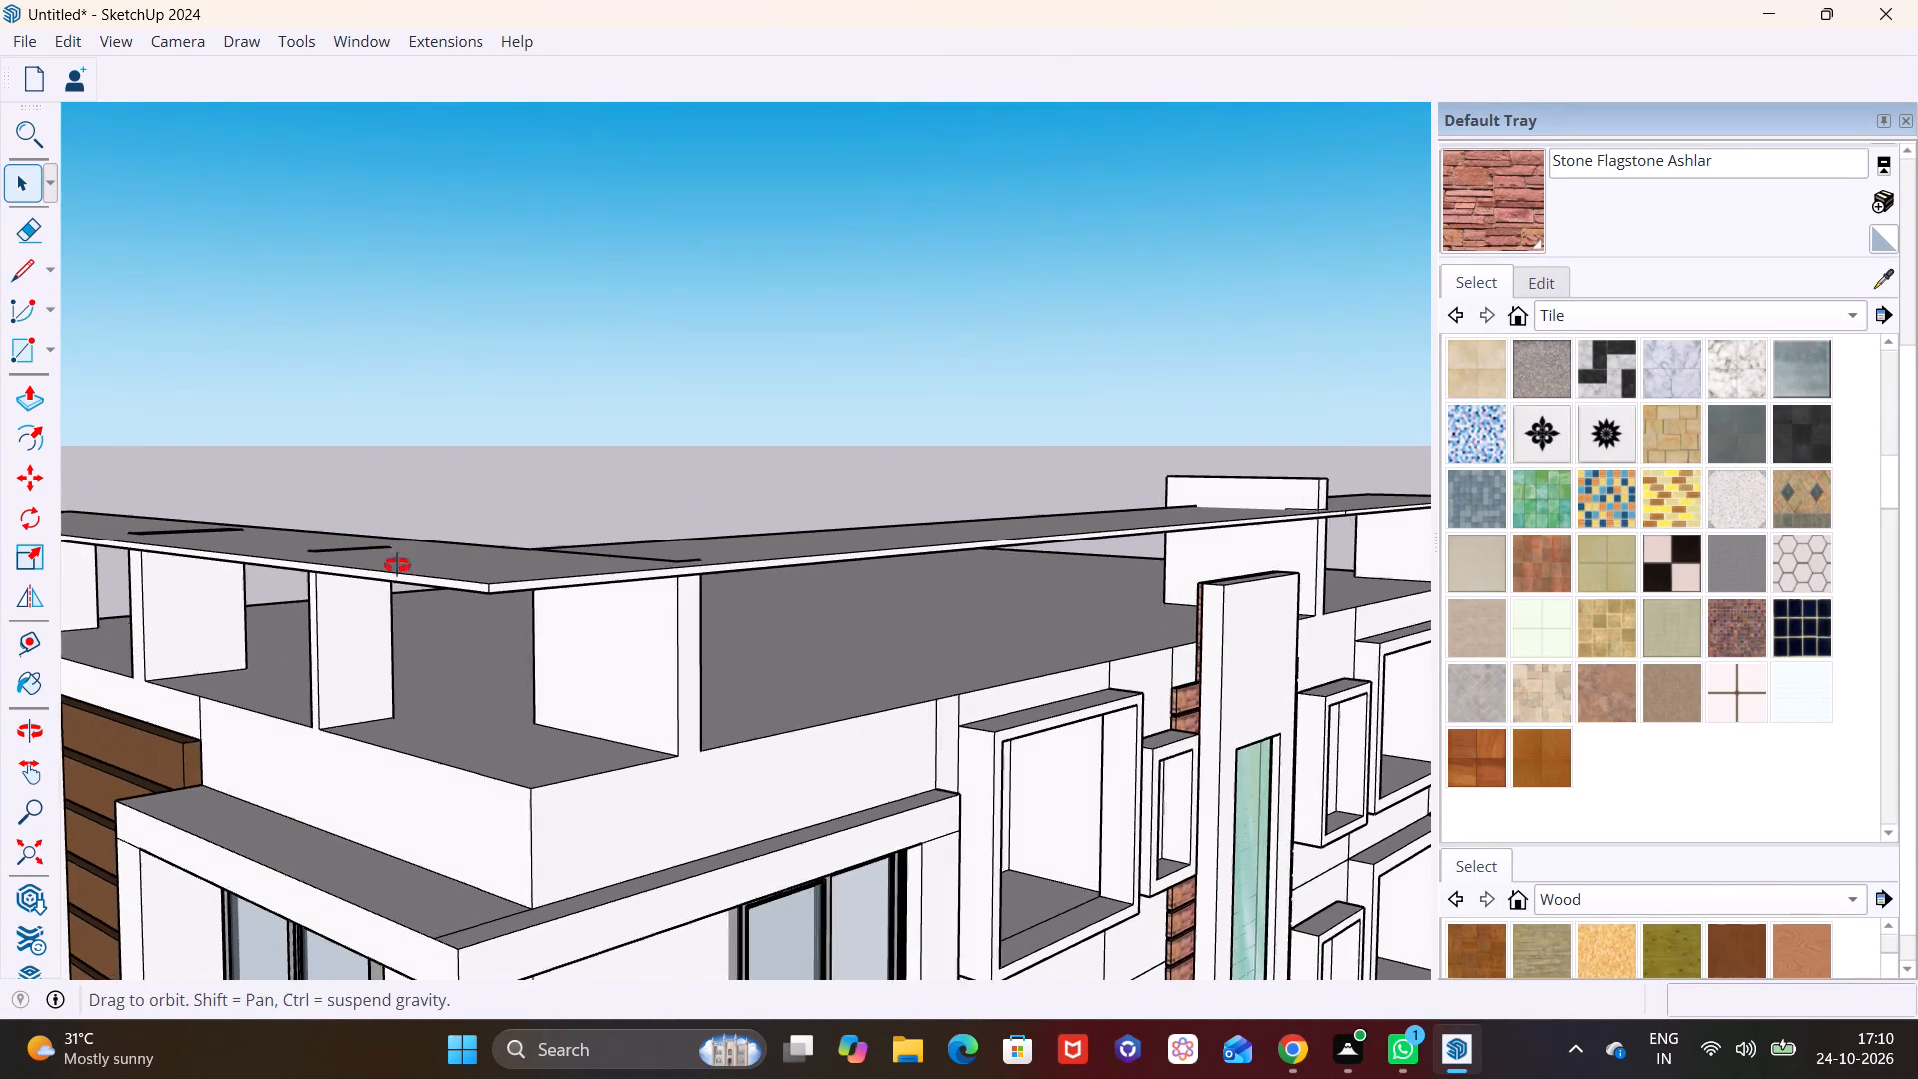
{"action": "middle_click_drag", "start_coordinate": [397, 565], "coordinate": [307, 660]}
{"action": "scroll", "coordinate": [312, 642], "scroll_direction": "down", "scroll_amount": 5}
{"action": "middle_click_drag", "start_coordinate": [564, 705], "coordinate": [554, 704]}
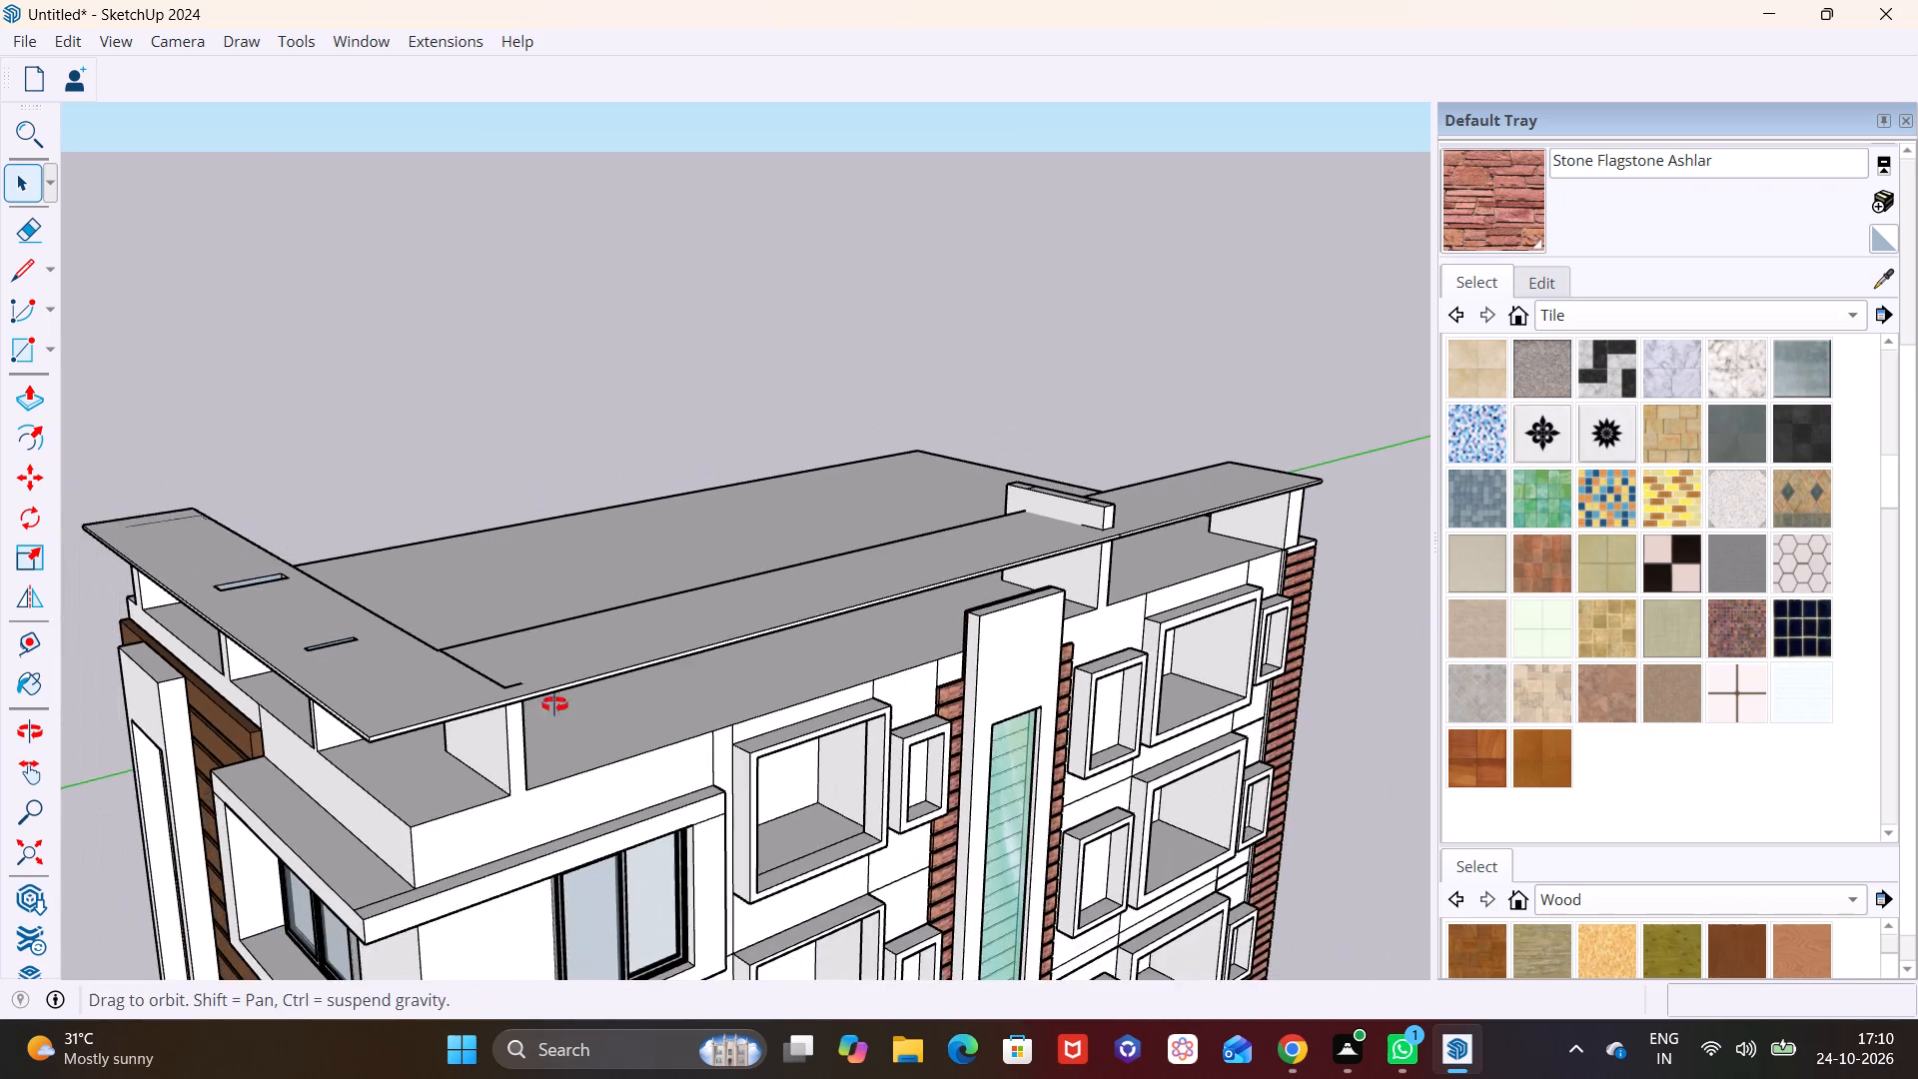
{"action": "middle_click_drag", "start_coordinate": [554, 704], "coordinate": [467, 555]}
{"action": "scroll", "coordinate": [467, 557], "scroll_direction": "down", "scroll_amount": 2}
{"action": "middle_click_drag", "start_coordinate": [467, 566], "coordinate": [303, 631], "text": "shift"}
{"action": "scroll", "coordinate": [810, 727], "scroll_direction": "up", "scroll_amount": 3}
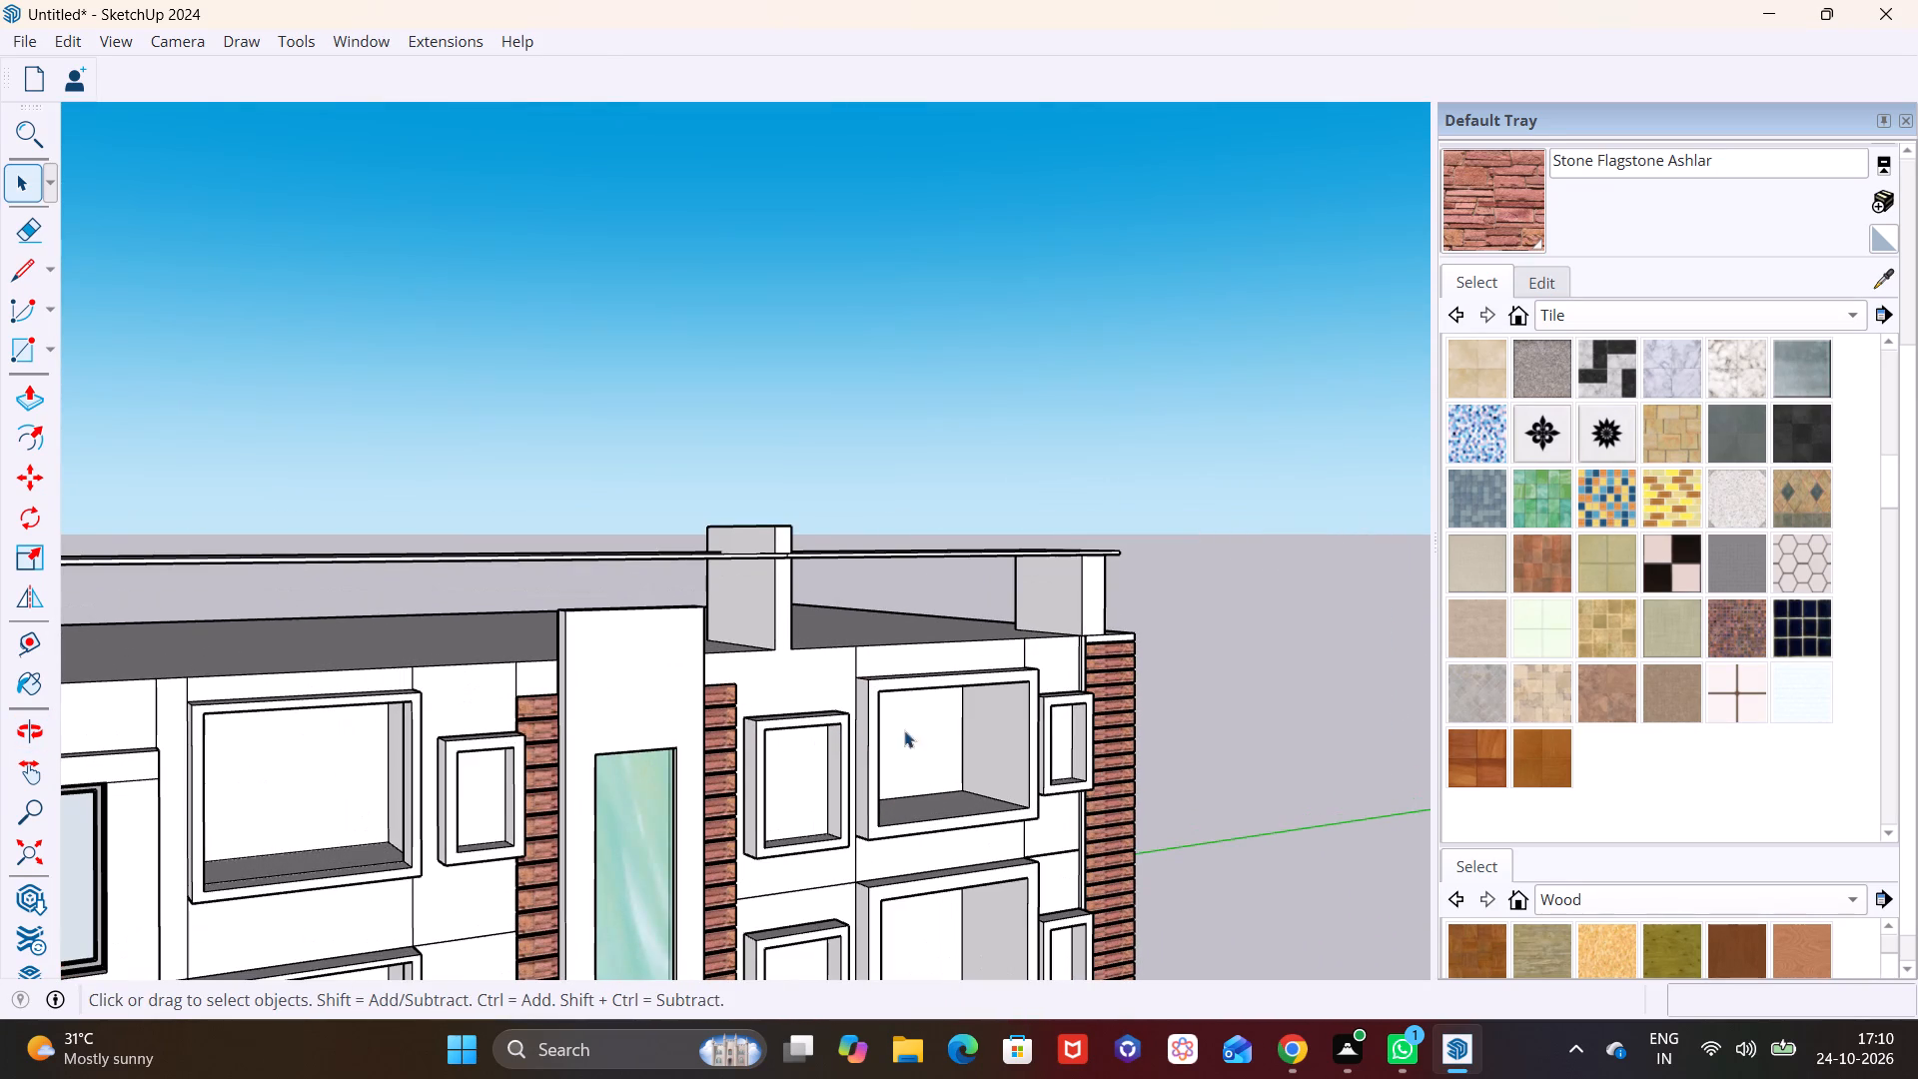
{"action": "left_click", "coordinate": [1880, 284]}
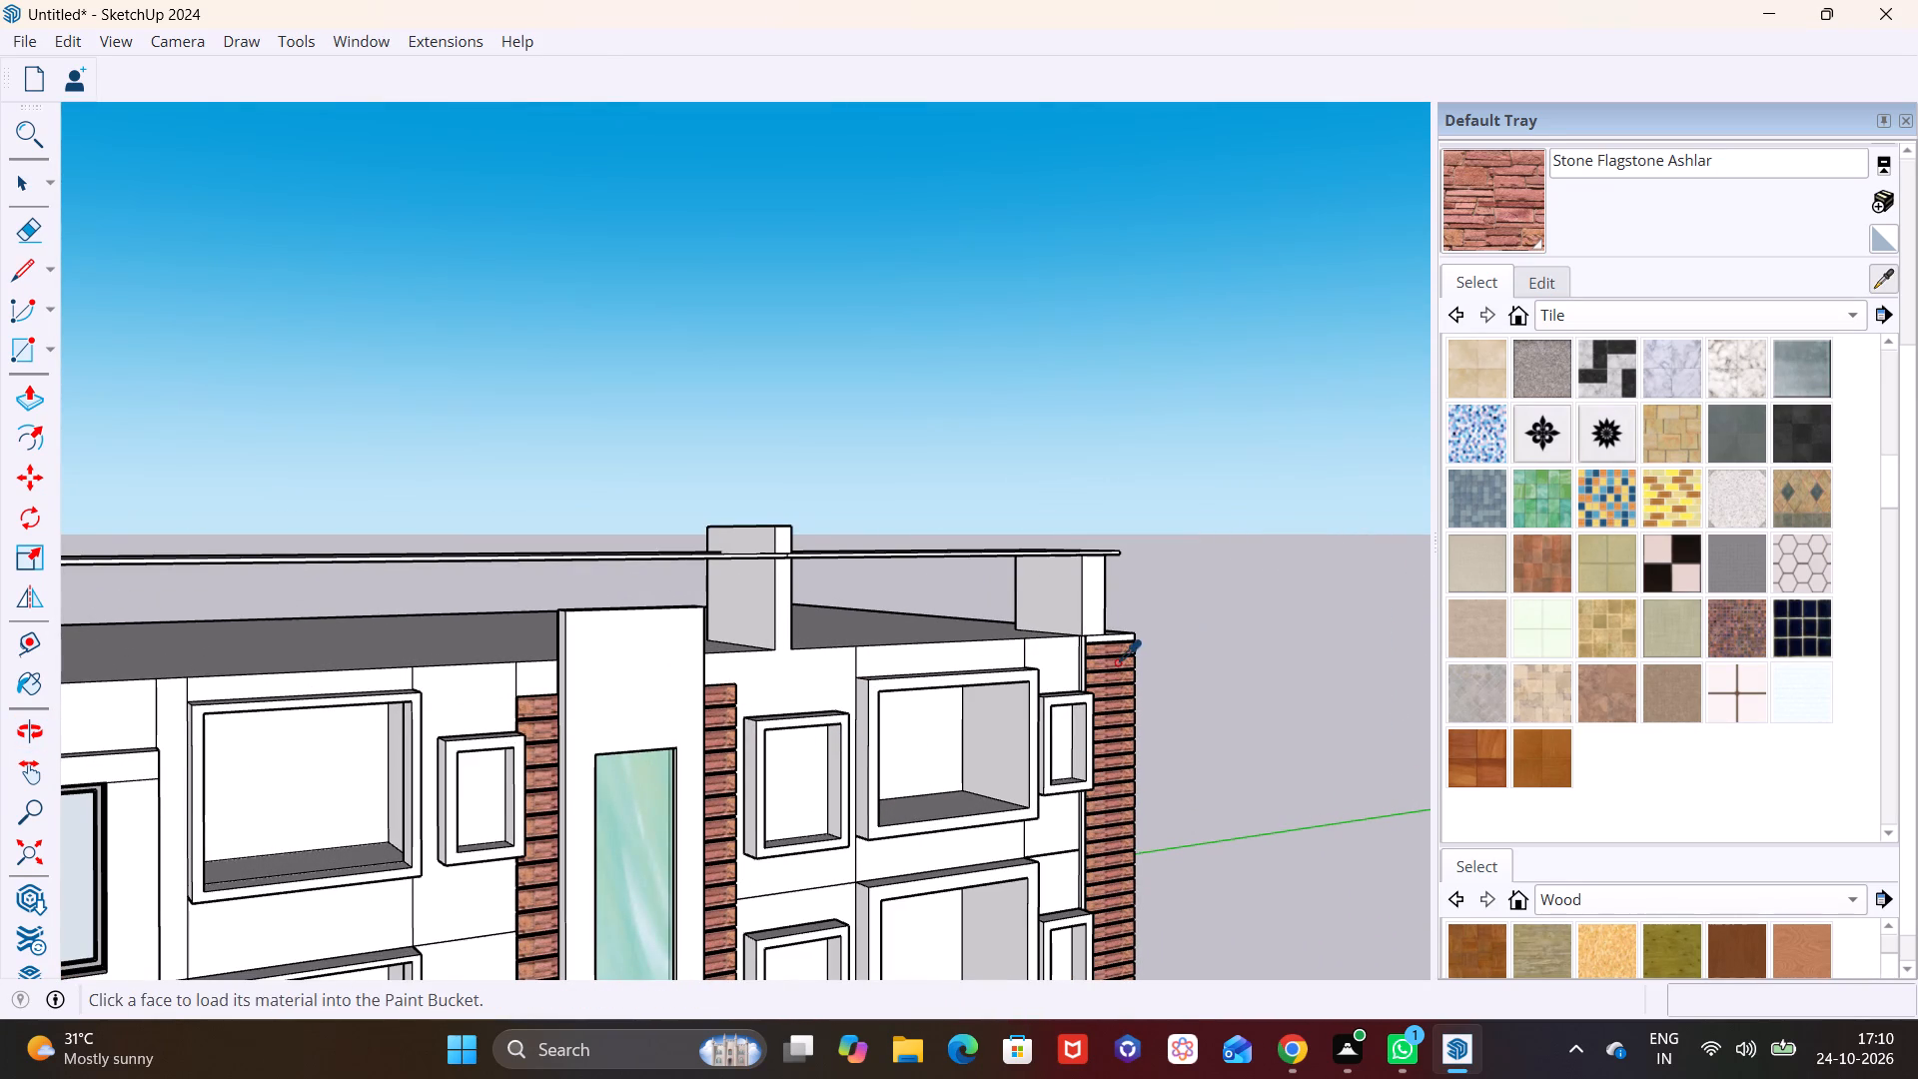
{"action": "left_click", "coordinate": [1117, 662]}
{"action": "middle_click_drag", "start_coordinate": [786, 601], "coordinate": [707, 814]}
{"action": "left_click", "coordinate": [677, 569]}
{"action": "left_click", "coordinate": [878, 555]}
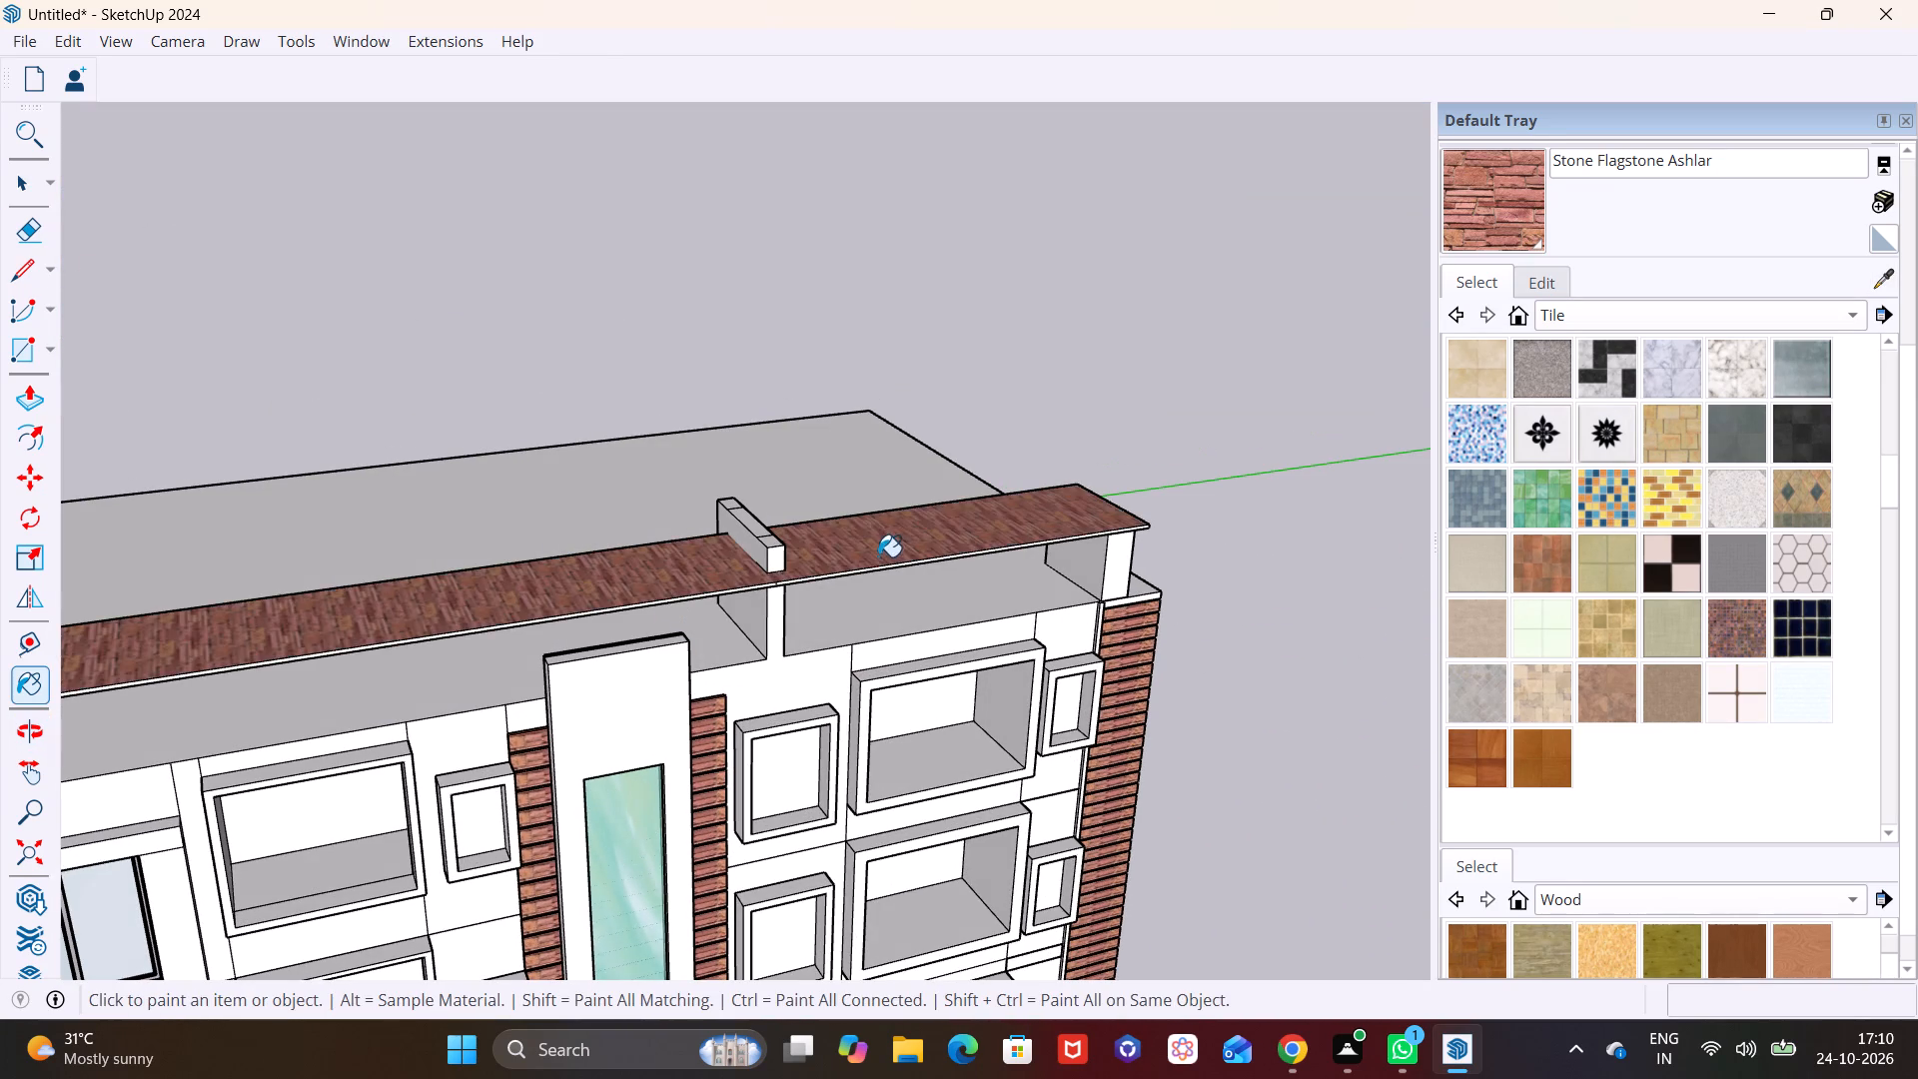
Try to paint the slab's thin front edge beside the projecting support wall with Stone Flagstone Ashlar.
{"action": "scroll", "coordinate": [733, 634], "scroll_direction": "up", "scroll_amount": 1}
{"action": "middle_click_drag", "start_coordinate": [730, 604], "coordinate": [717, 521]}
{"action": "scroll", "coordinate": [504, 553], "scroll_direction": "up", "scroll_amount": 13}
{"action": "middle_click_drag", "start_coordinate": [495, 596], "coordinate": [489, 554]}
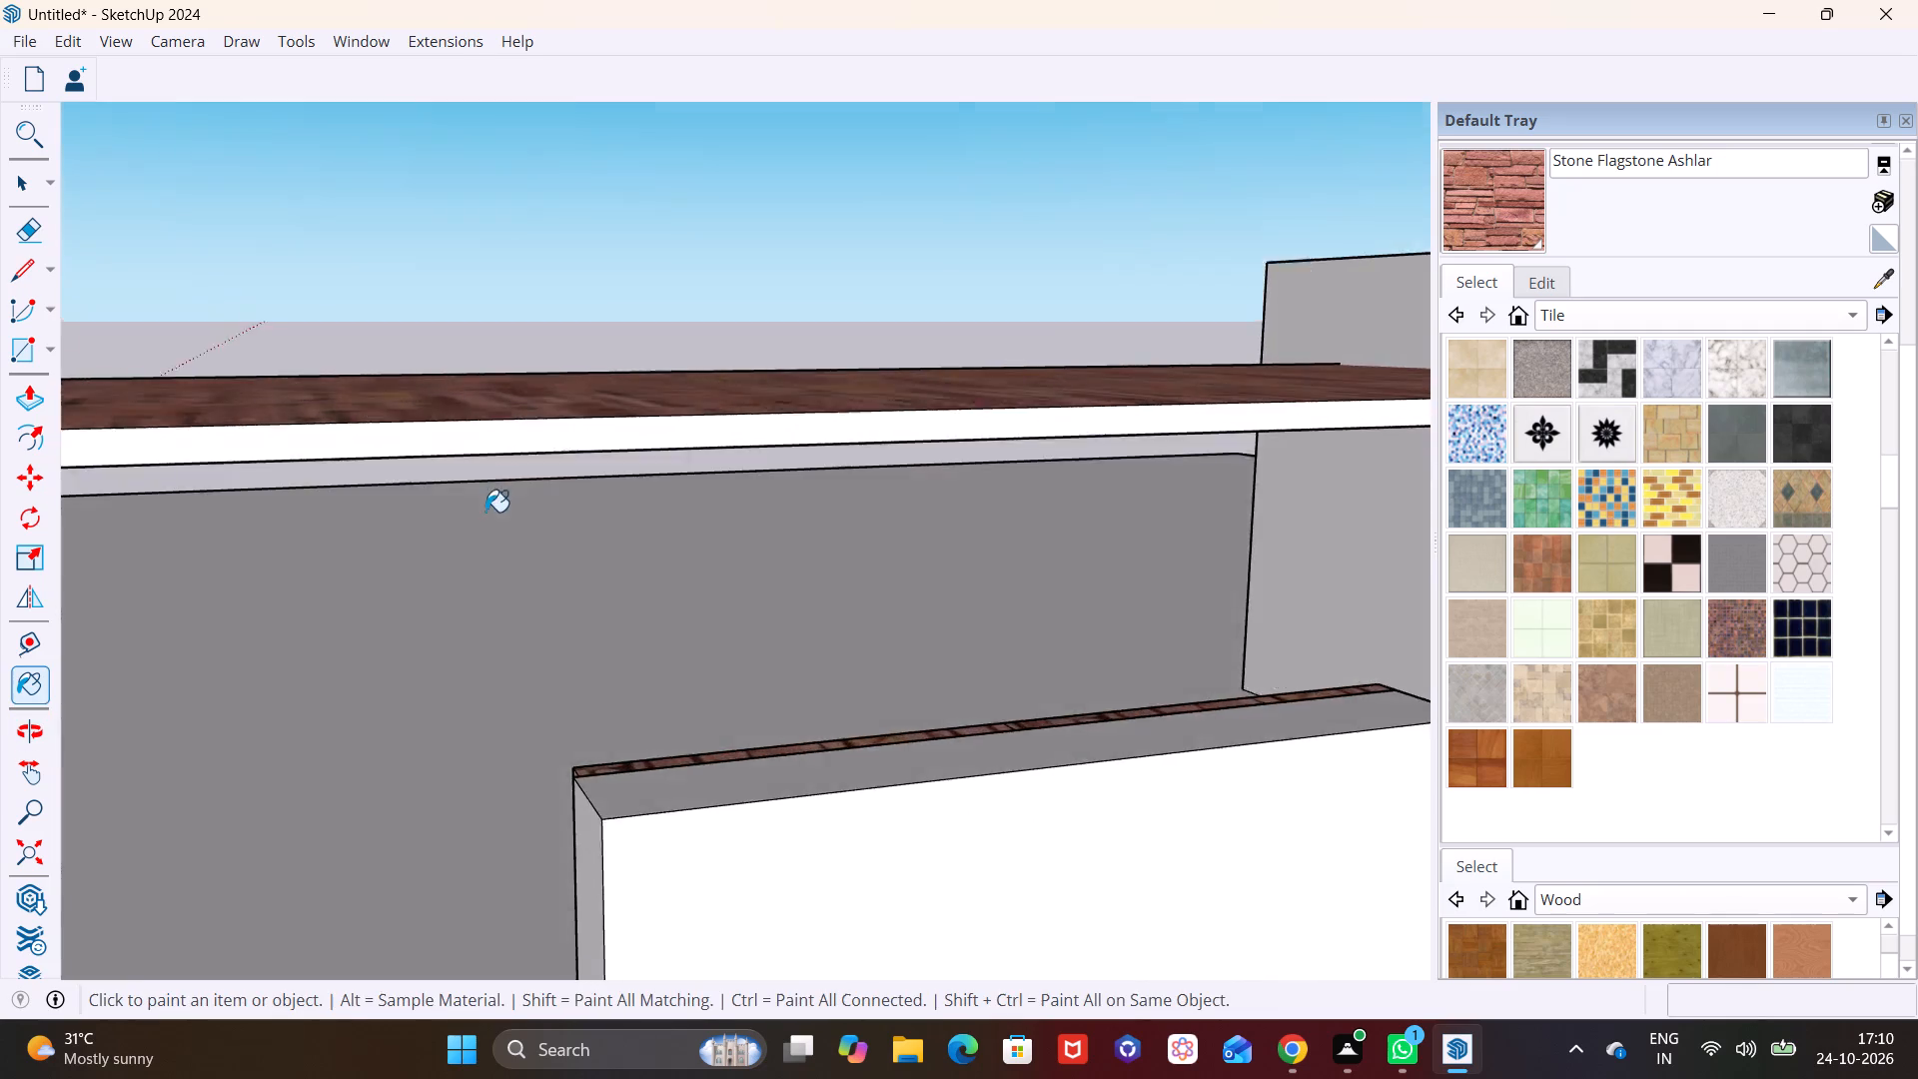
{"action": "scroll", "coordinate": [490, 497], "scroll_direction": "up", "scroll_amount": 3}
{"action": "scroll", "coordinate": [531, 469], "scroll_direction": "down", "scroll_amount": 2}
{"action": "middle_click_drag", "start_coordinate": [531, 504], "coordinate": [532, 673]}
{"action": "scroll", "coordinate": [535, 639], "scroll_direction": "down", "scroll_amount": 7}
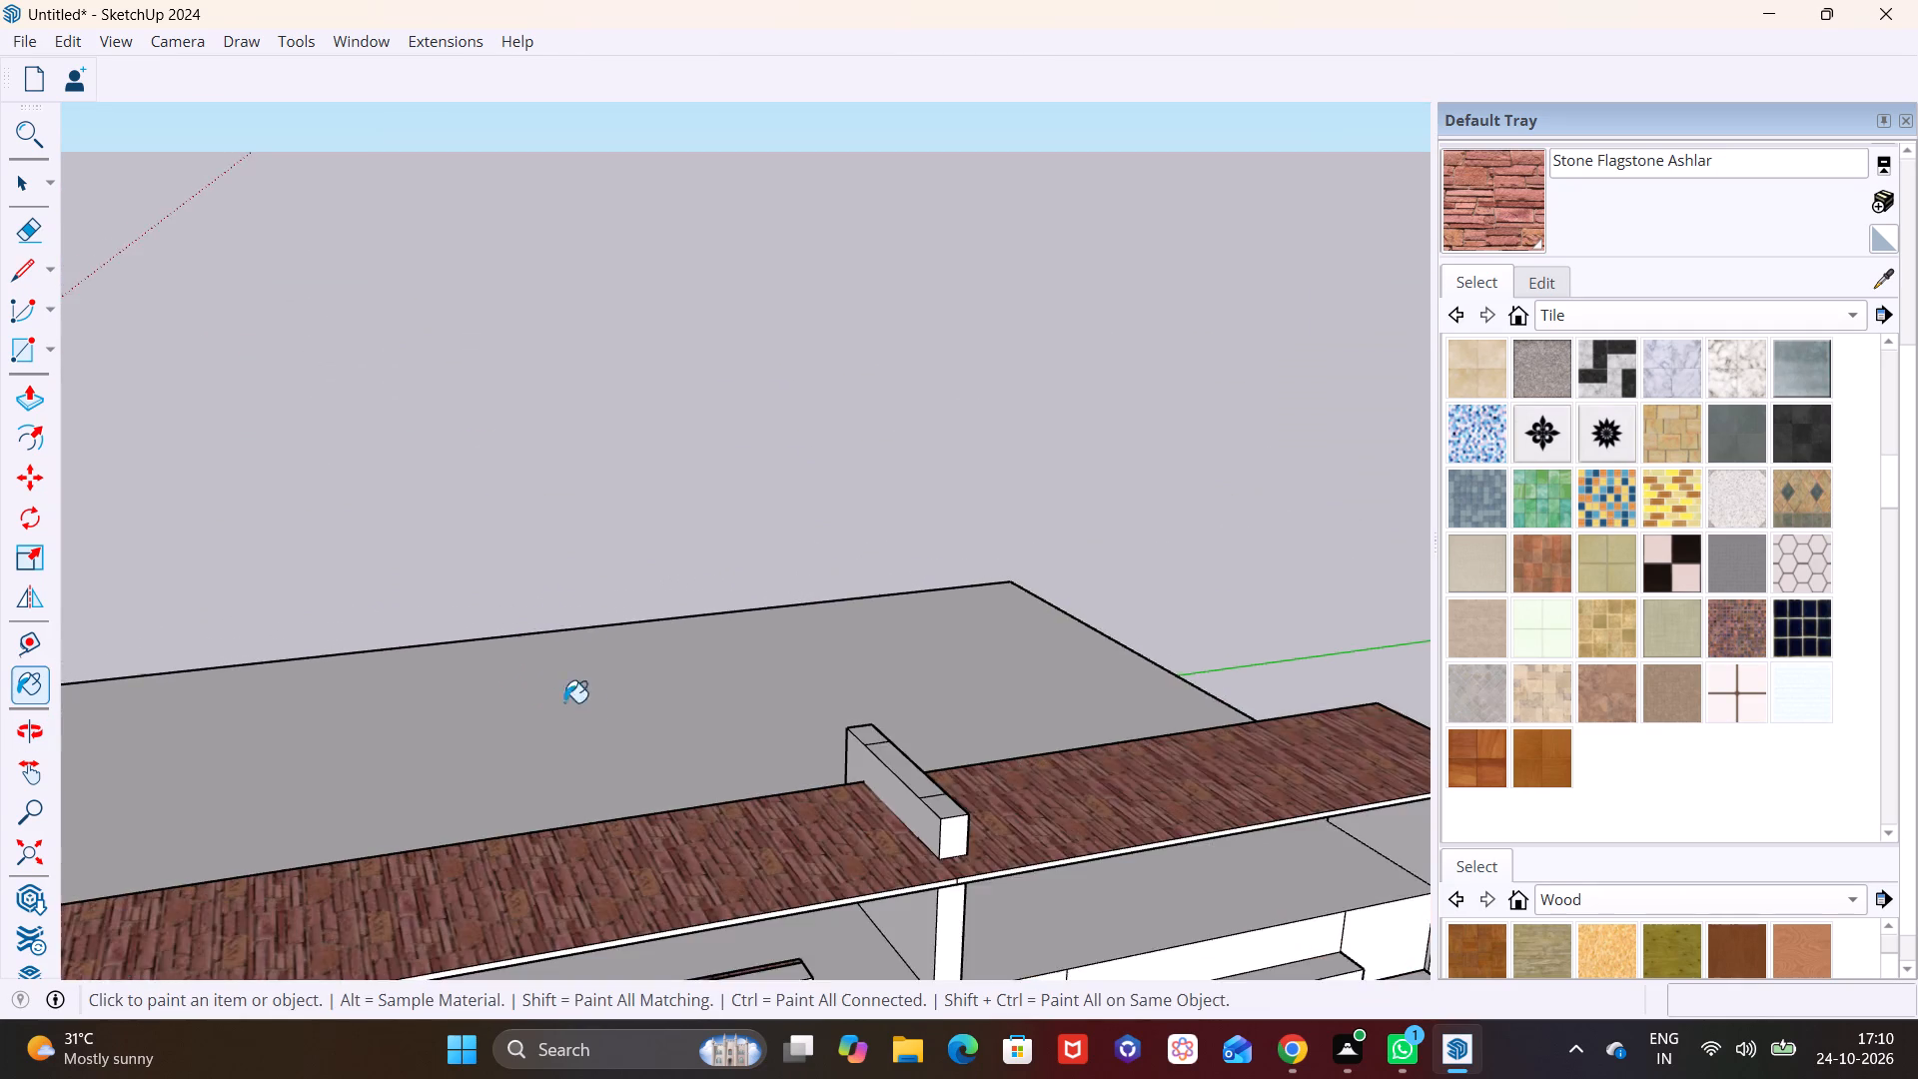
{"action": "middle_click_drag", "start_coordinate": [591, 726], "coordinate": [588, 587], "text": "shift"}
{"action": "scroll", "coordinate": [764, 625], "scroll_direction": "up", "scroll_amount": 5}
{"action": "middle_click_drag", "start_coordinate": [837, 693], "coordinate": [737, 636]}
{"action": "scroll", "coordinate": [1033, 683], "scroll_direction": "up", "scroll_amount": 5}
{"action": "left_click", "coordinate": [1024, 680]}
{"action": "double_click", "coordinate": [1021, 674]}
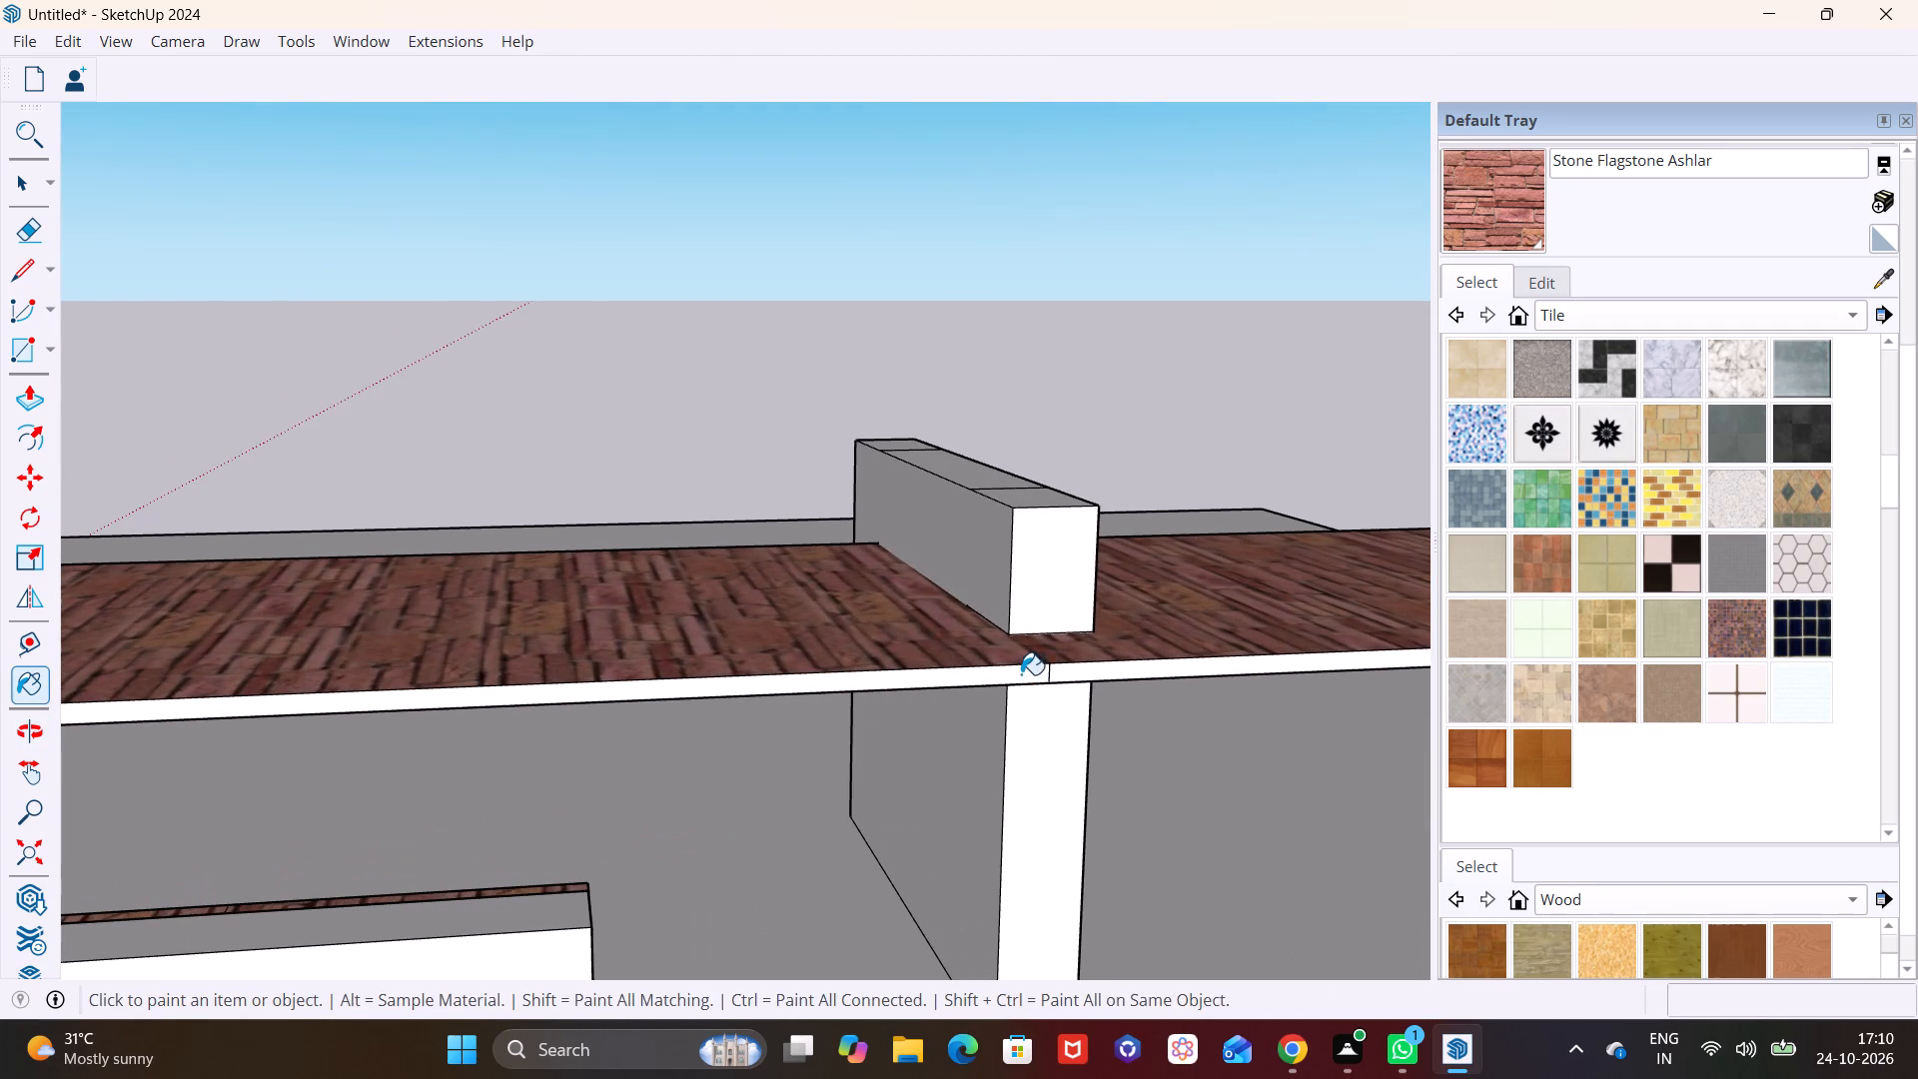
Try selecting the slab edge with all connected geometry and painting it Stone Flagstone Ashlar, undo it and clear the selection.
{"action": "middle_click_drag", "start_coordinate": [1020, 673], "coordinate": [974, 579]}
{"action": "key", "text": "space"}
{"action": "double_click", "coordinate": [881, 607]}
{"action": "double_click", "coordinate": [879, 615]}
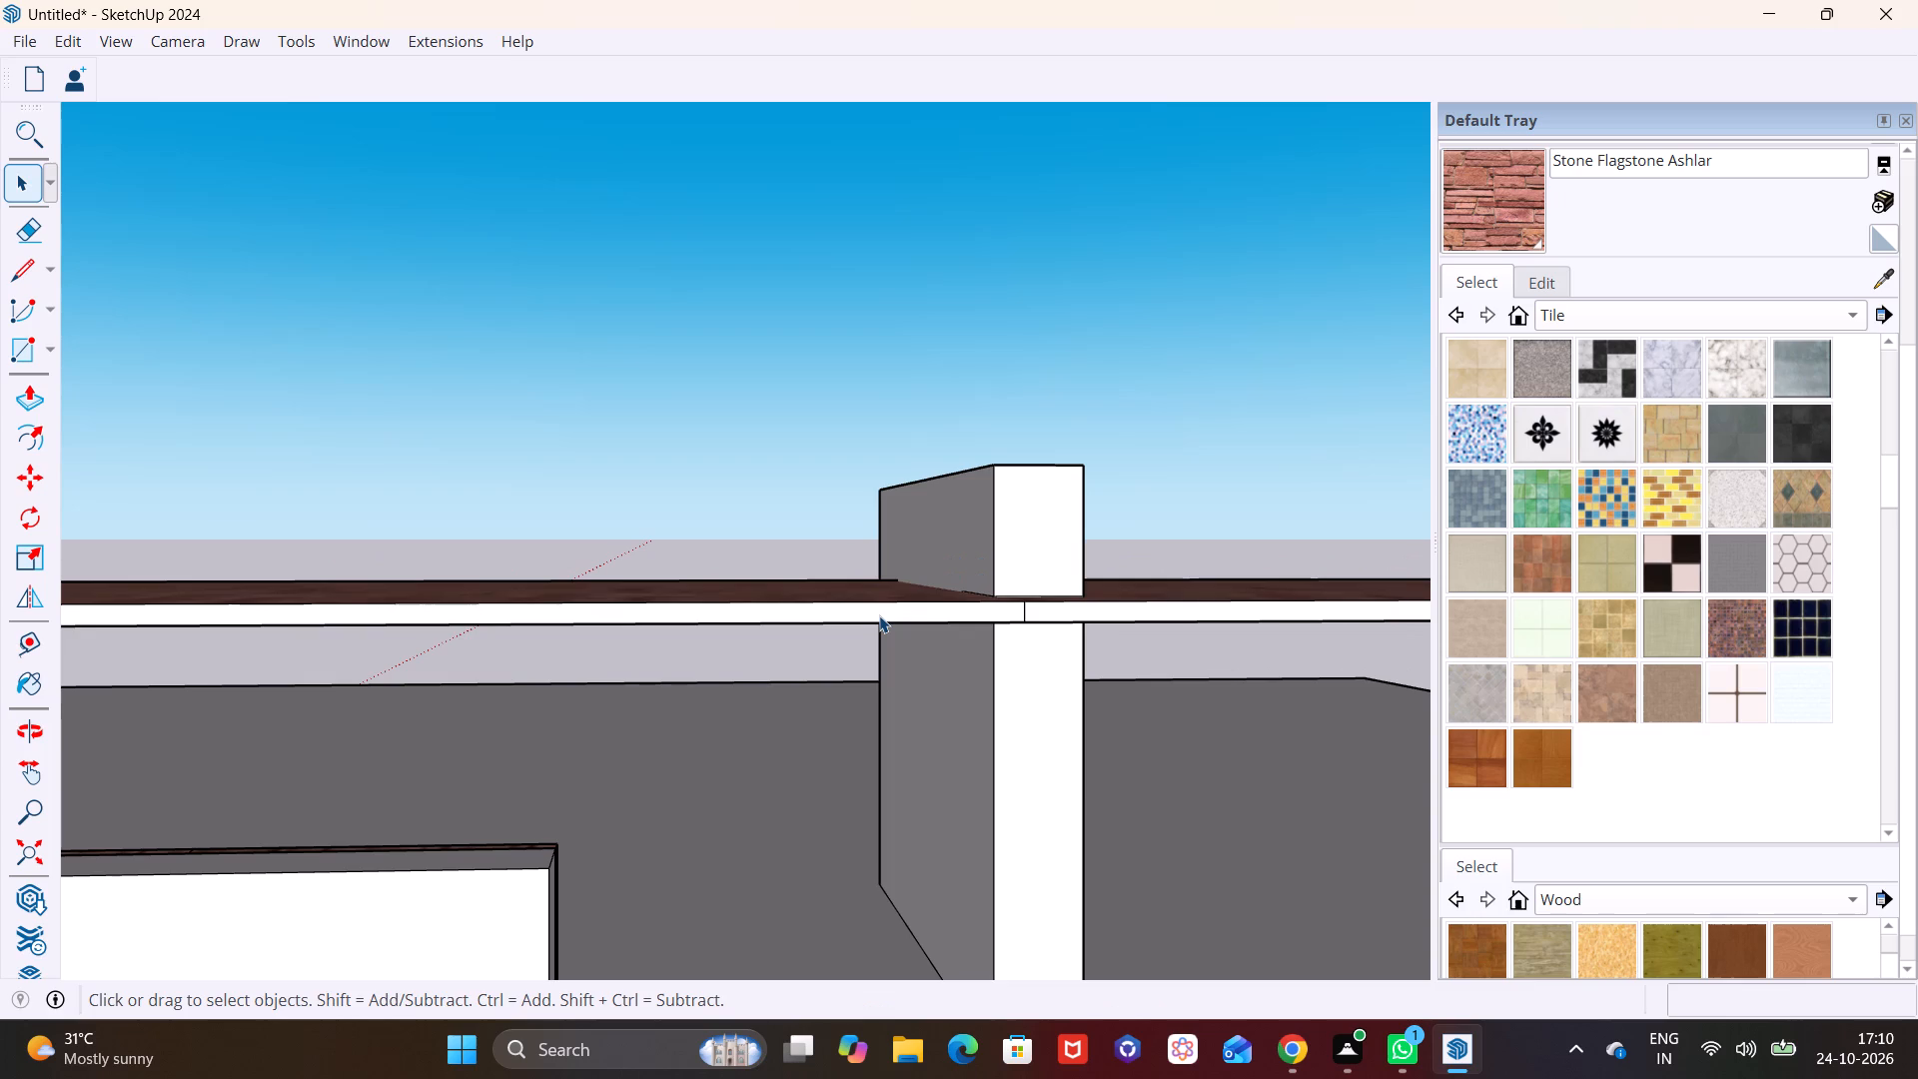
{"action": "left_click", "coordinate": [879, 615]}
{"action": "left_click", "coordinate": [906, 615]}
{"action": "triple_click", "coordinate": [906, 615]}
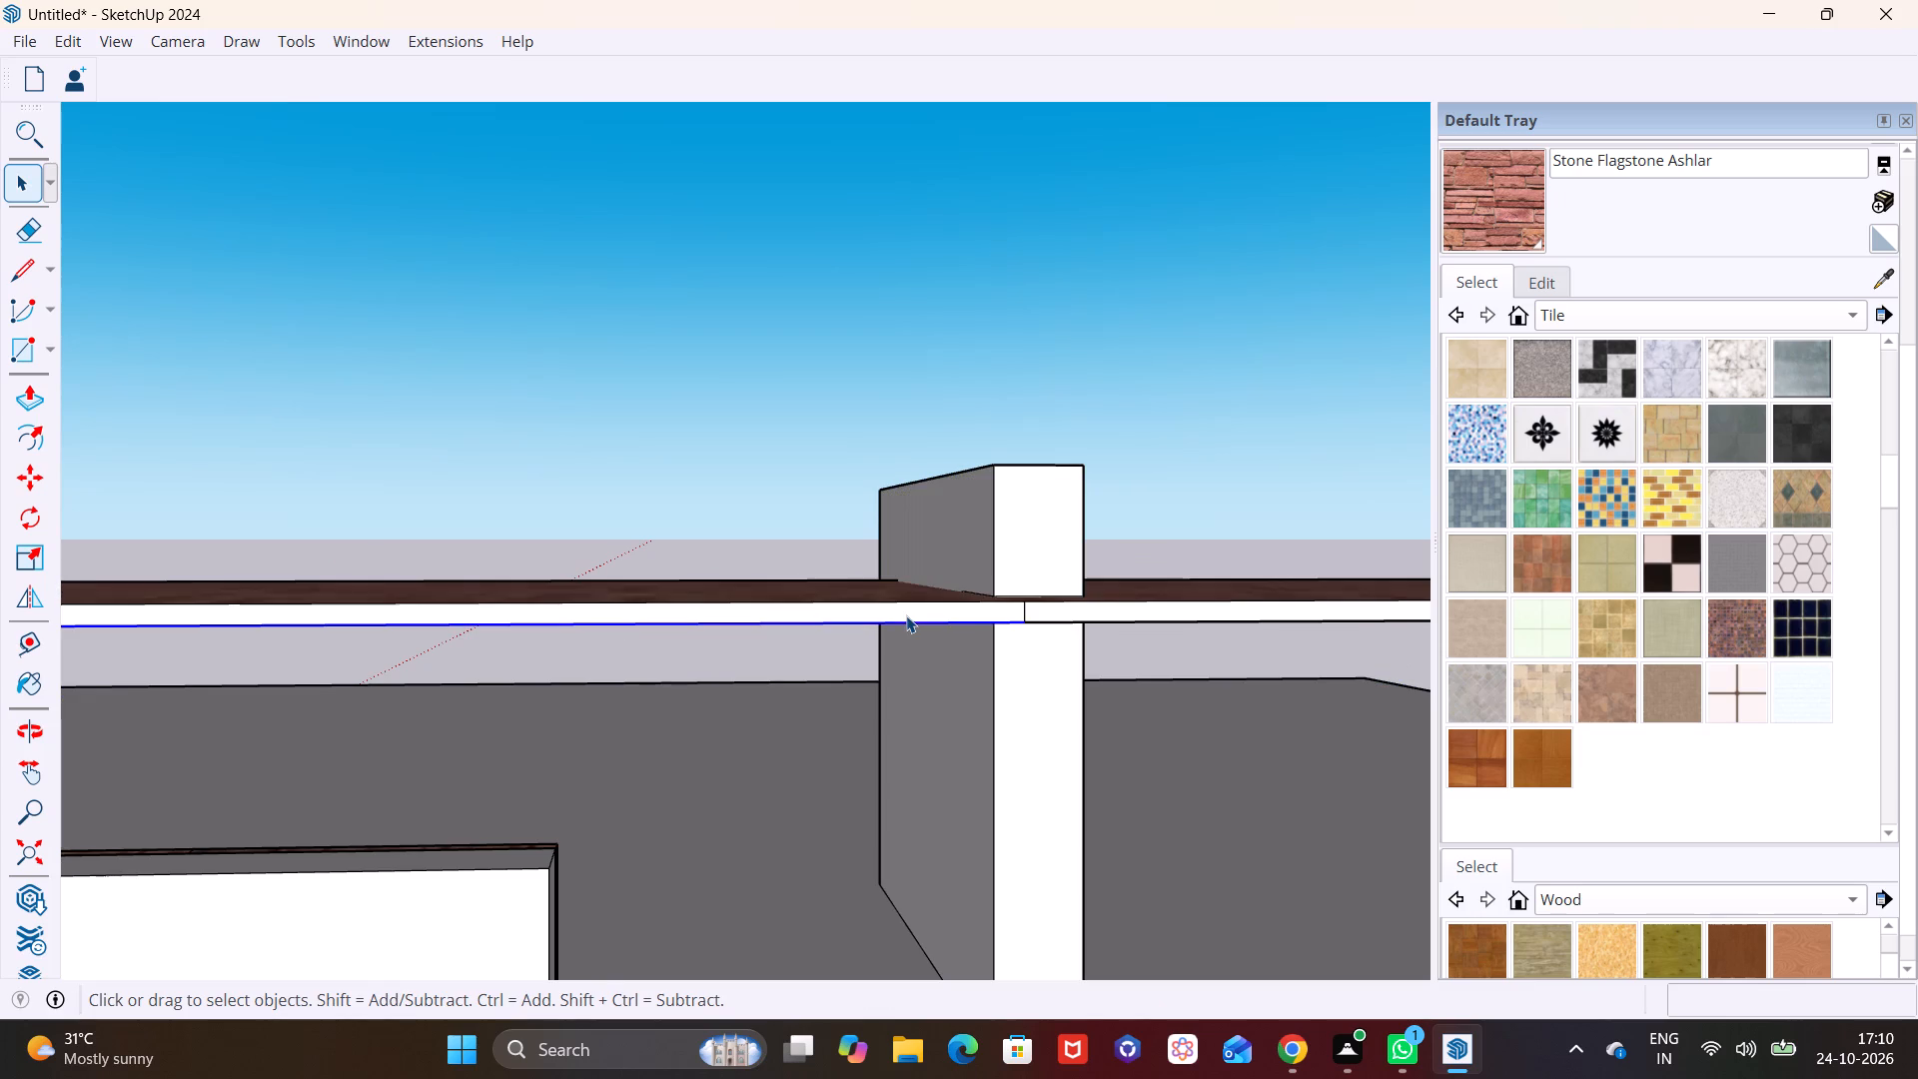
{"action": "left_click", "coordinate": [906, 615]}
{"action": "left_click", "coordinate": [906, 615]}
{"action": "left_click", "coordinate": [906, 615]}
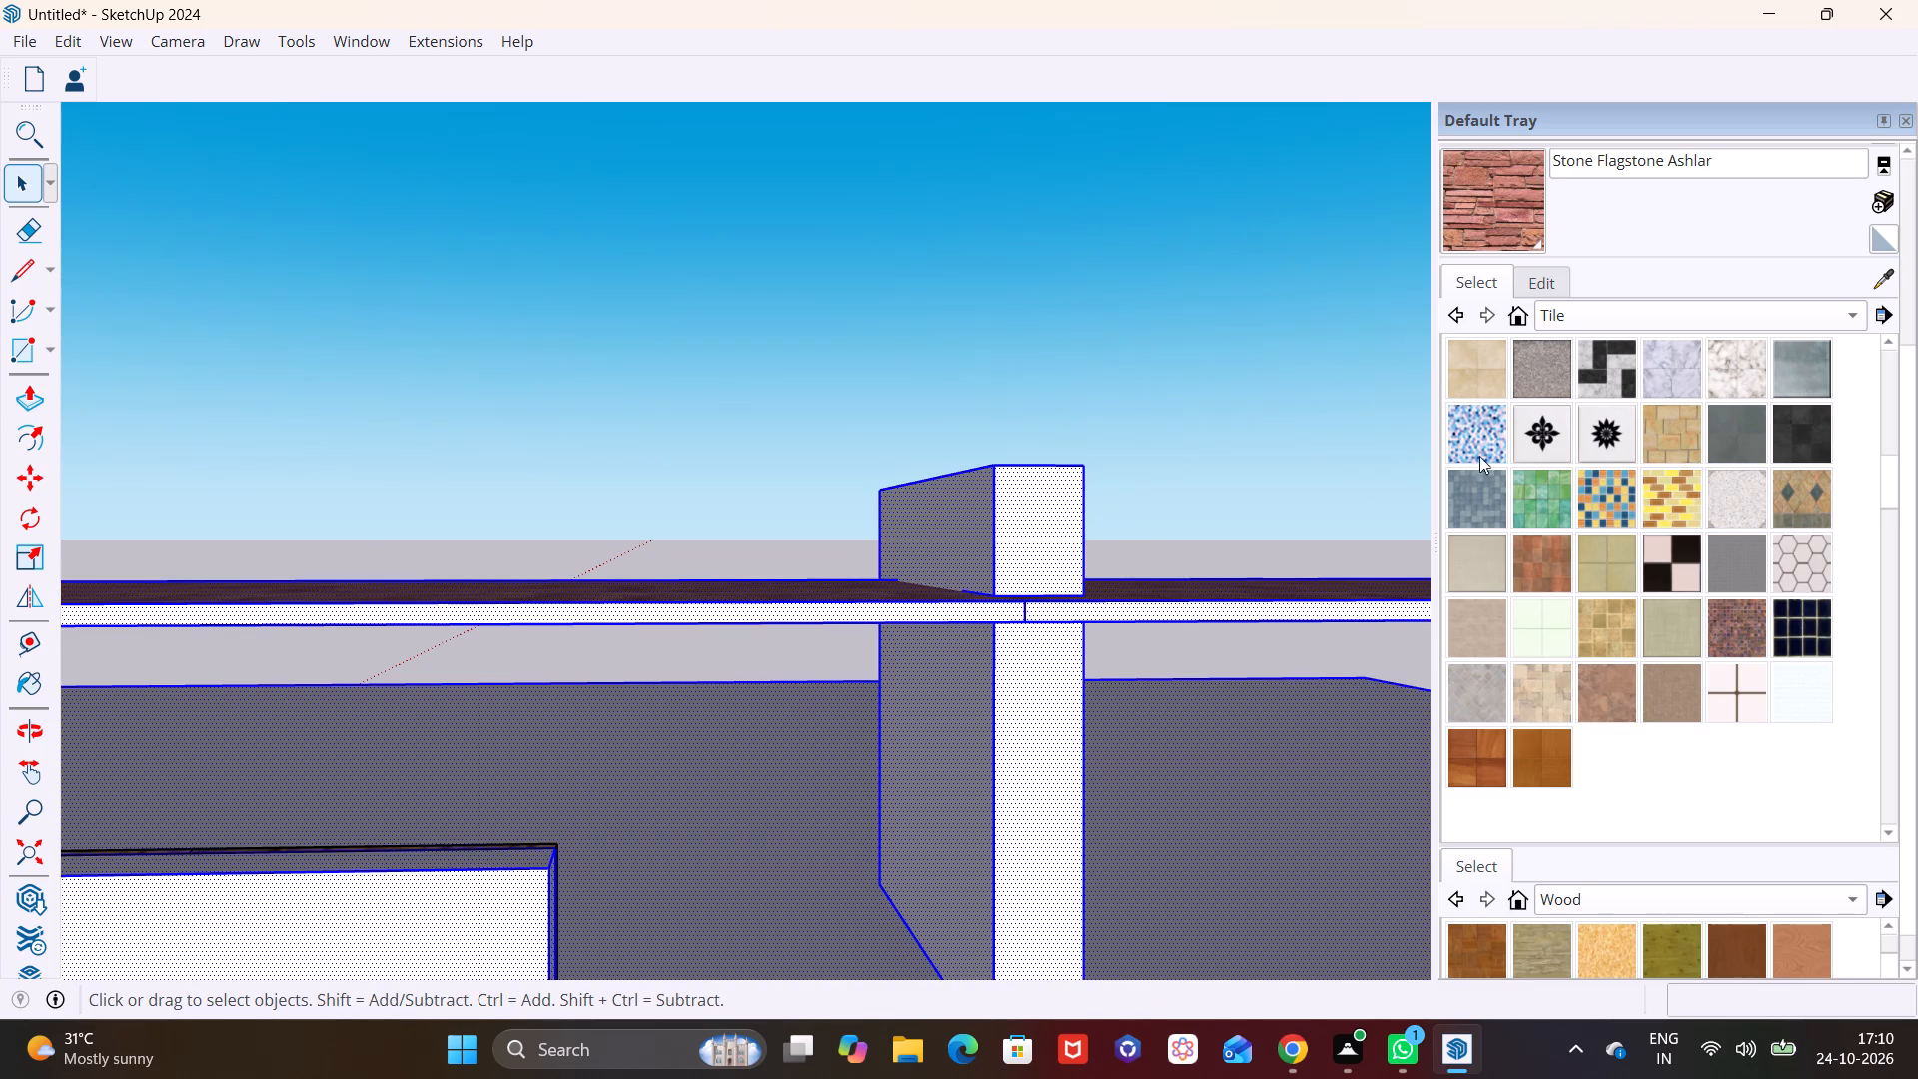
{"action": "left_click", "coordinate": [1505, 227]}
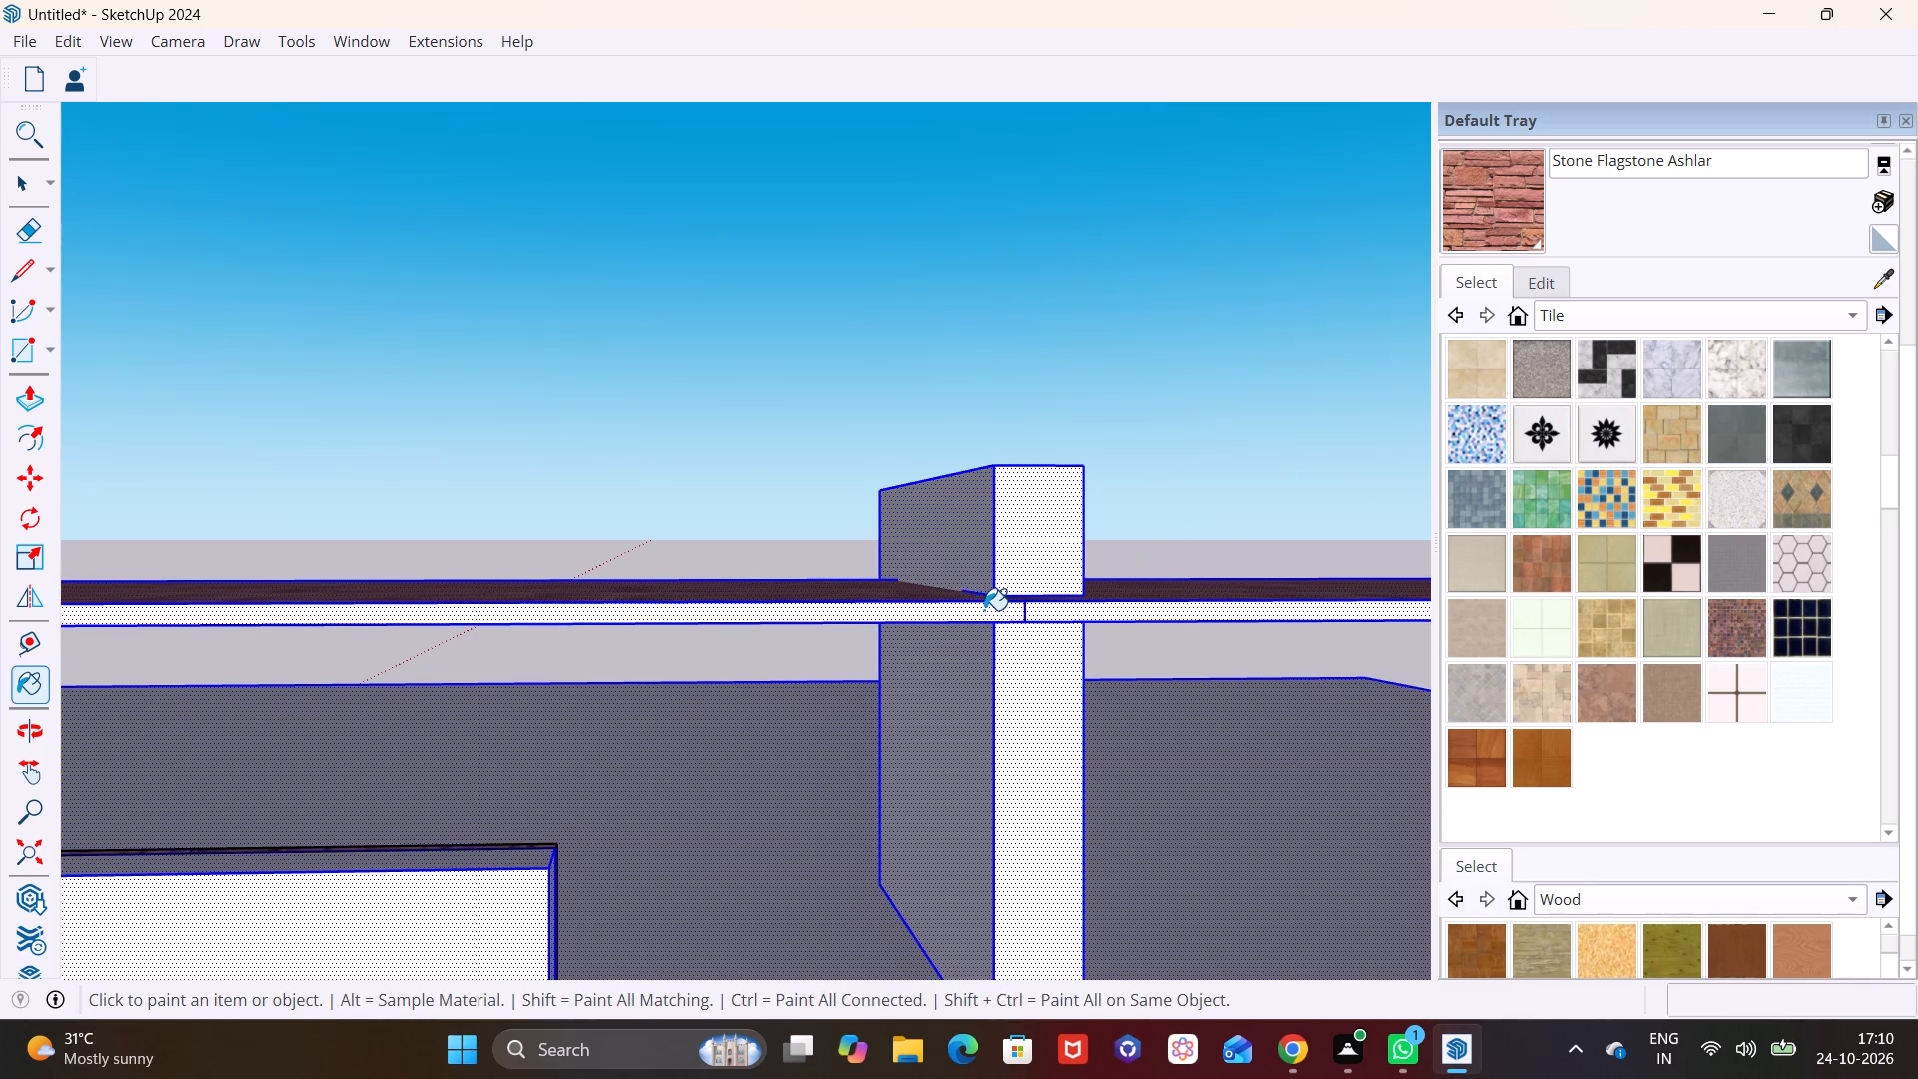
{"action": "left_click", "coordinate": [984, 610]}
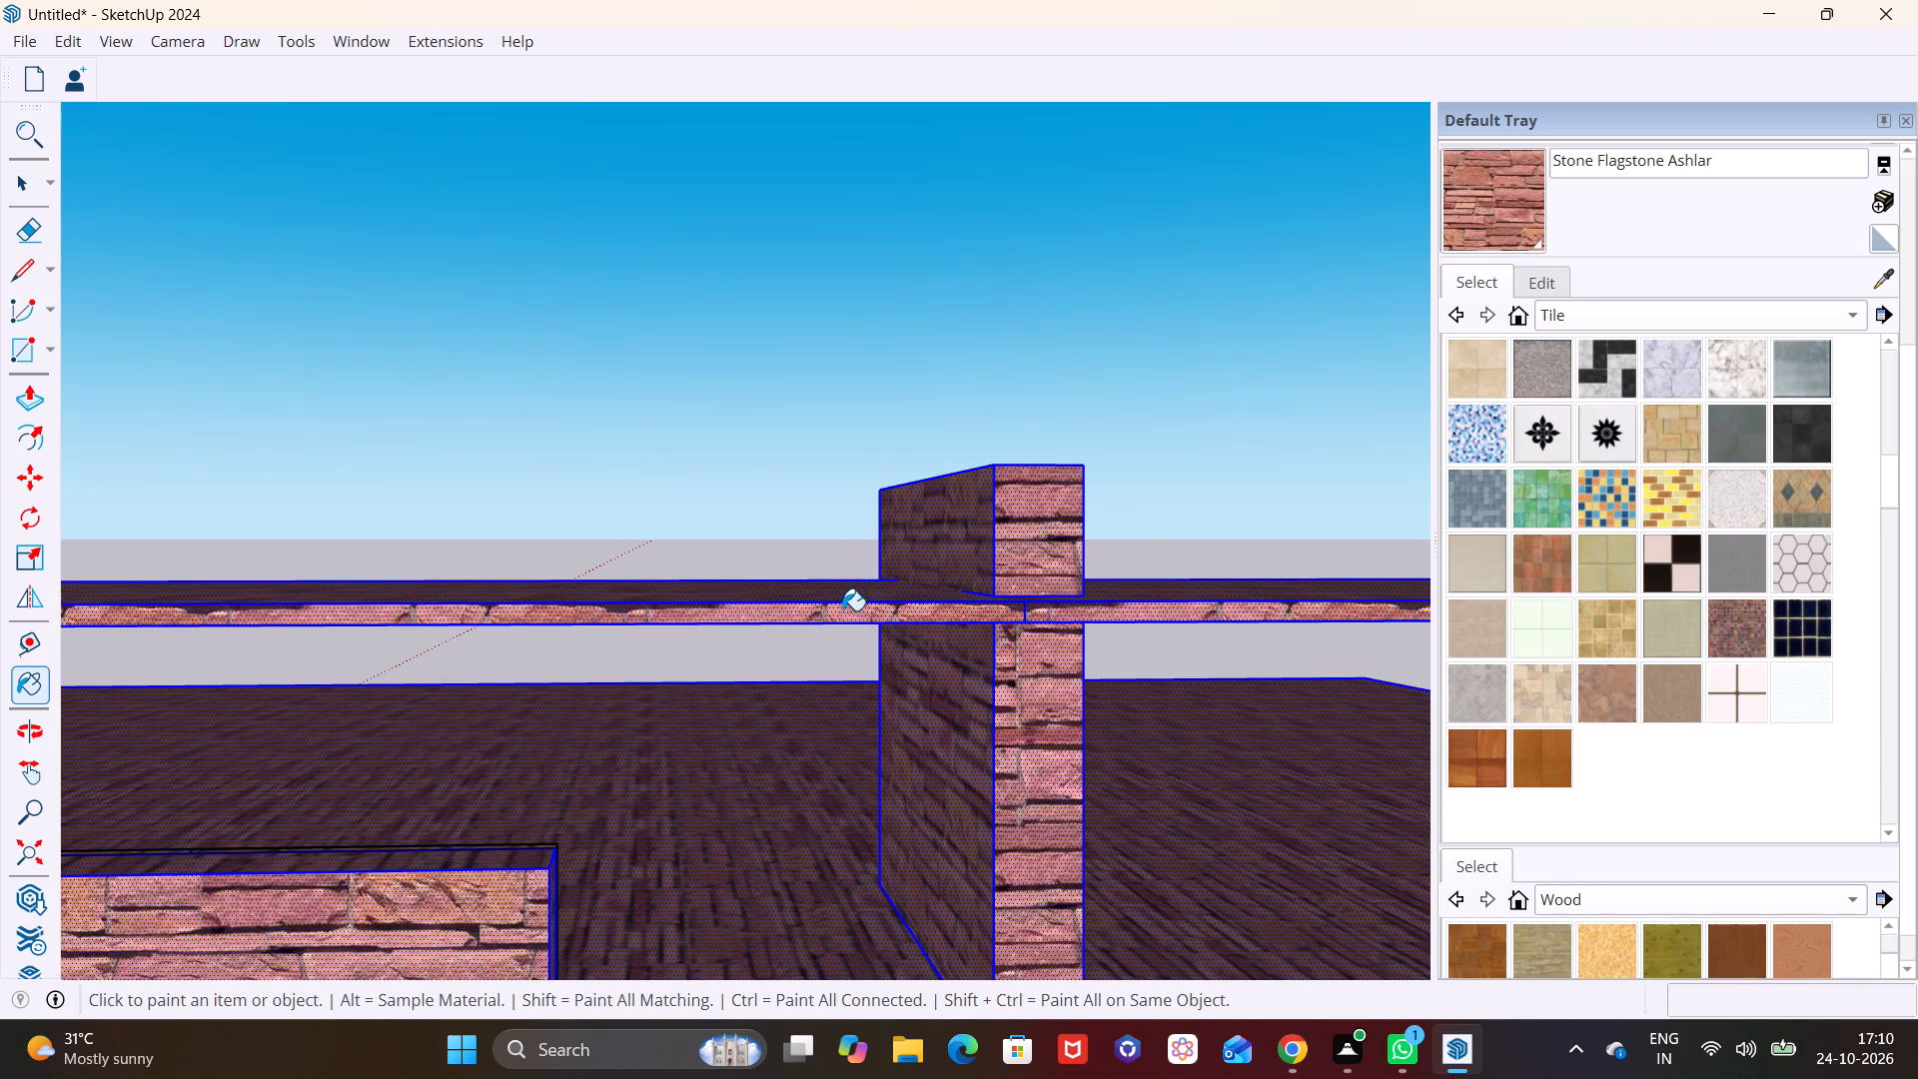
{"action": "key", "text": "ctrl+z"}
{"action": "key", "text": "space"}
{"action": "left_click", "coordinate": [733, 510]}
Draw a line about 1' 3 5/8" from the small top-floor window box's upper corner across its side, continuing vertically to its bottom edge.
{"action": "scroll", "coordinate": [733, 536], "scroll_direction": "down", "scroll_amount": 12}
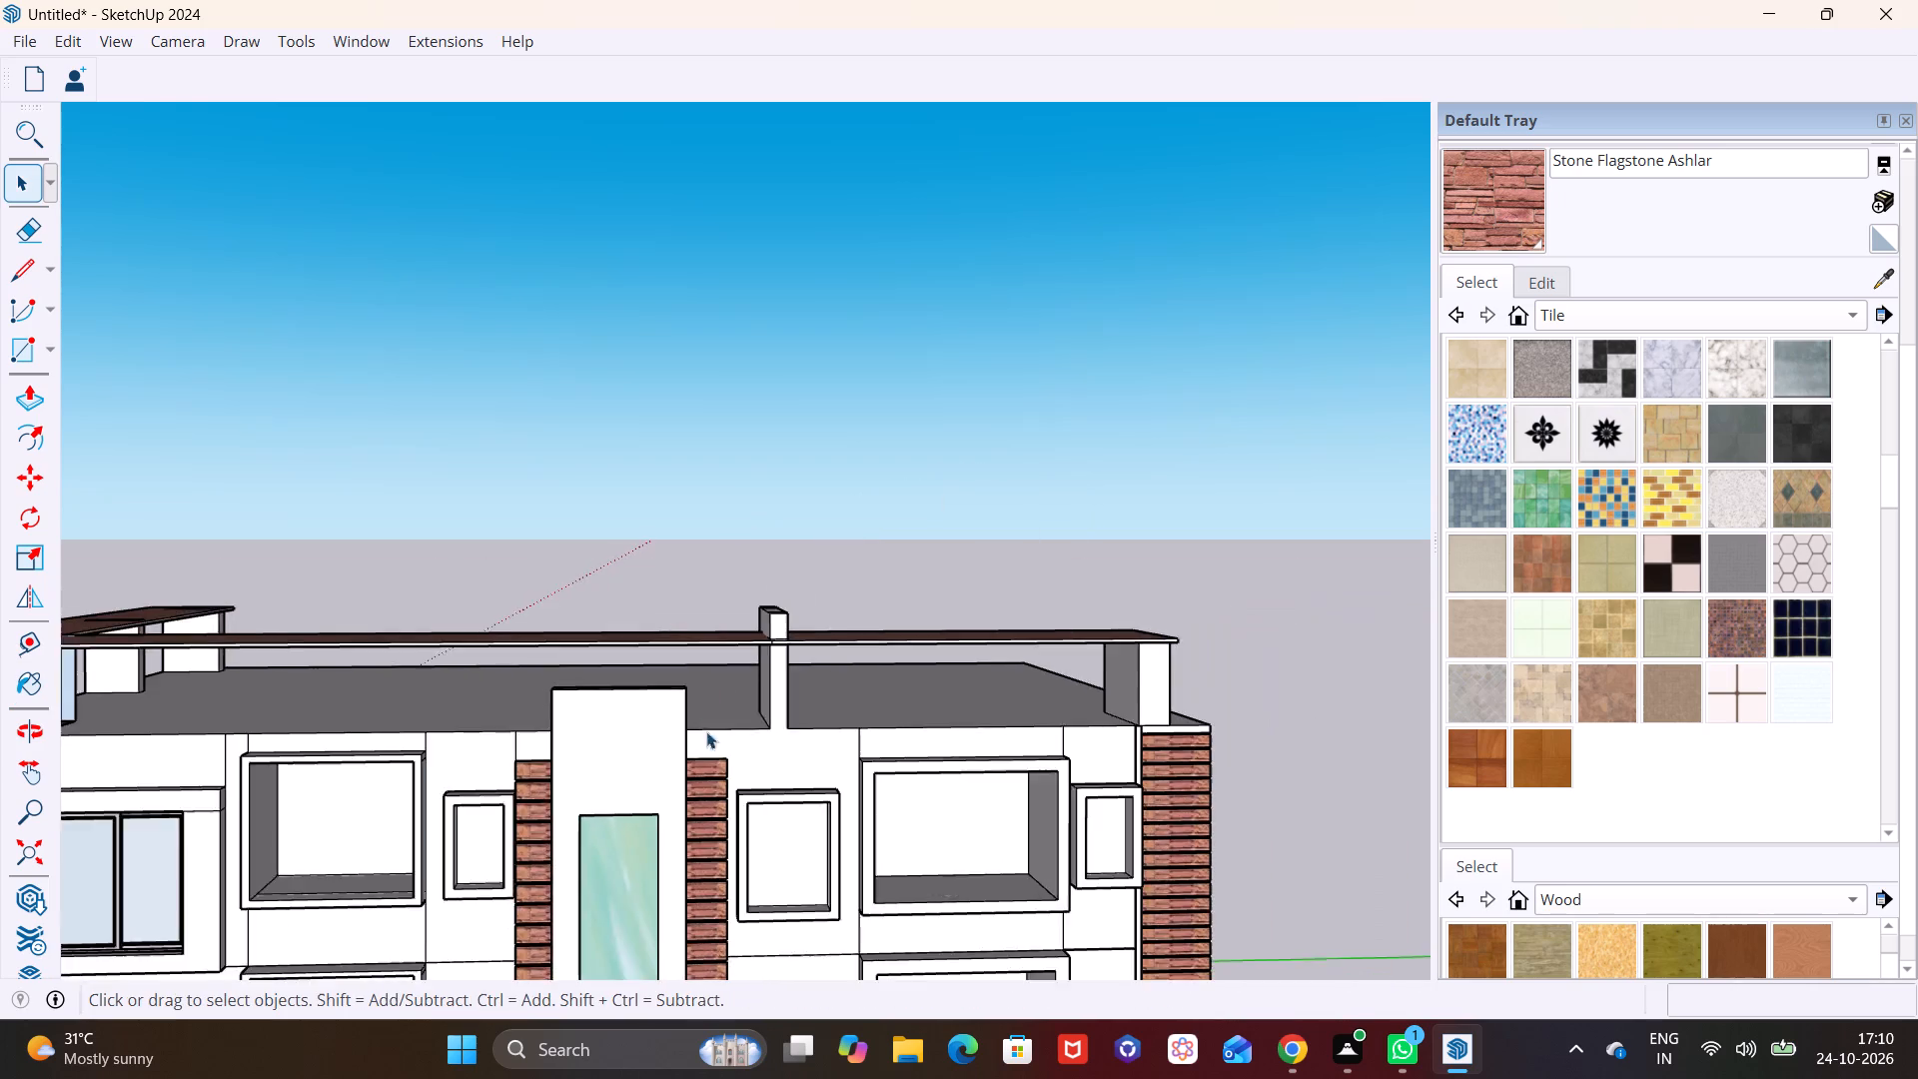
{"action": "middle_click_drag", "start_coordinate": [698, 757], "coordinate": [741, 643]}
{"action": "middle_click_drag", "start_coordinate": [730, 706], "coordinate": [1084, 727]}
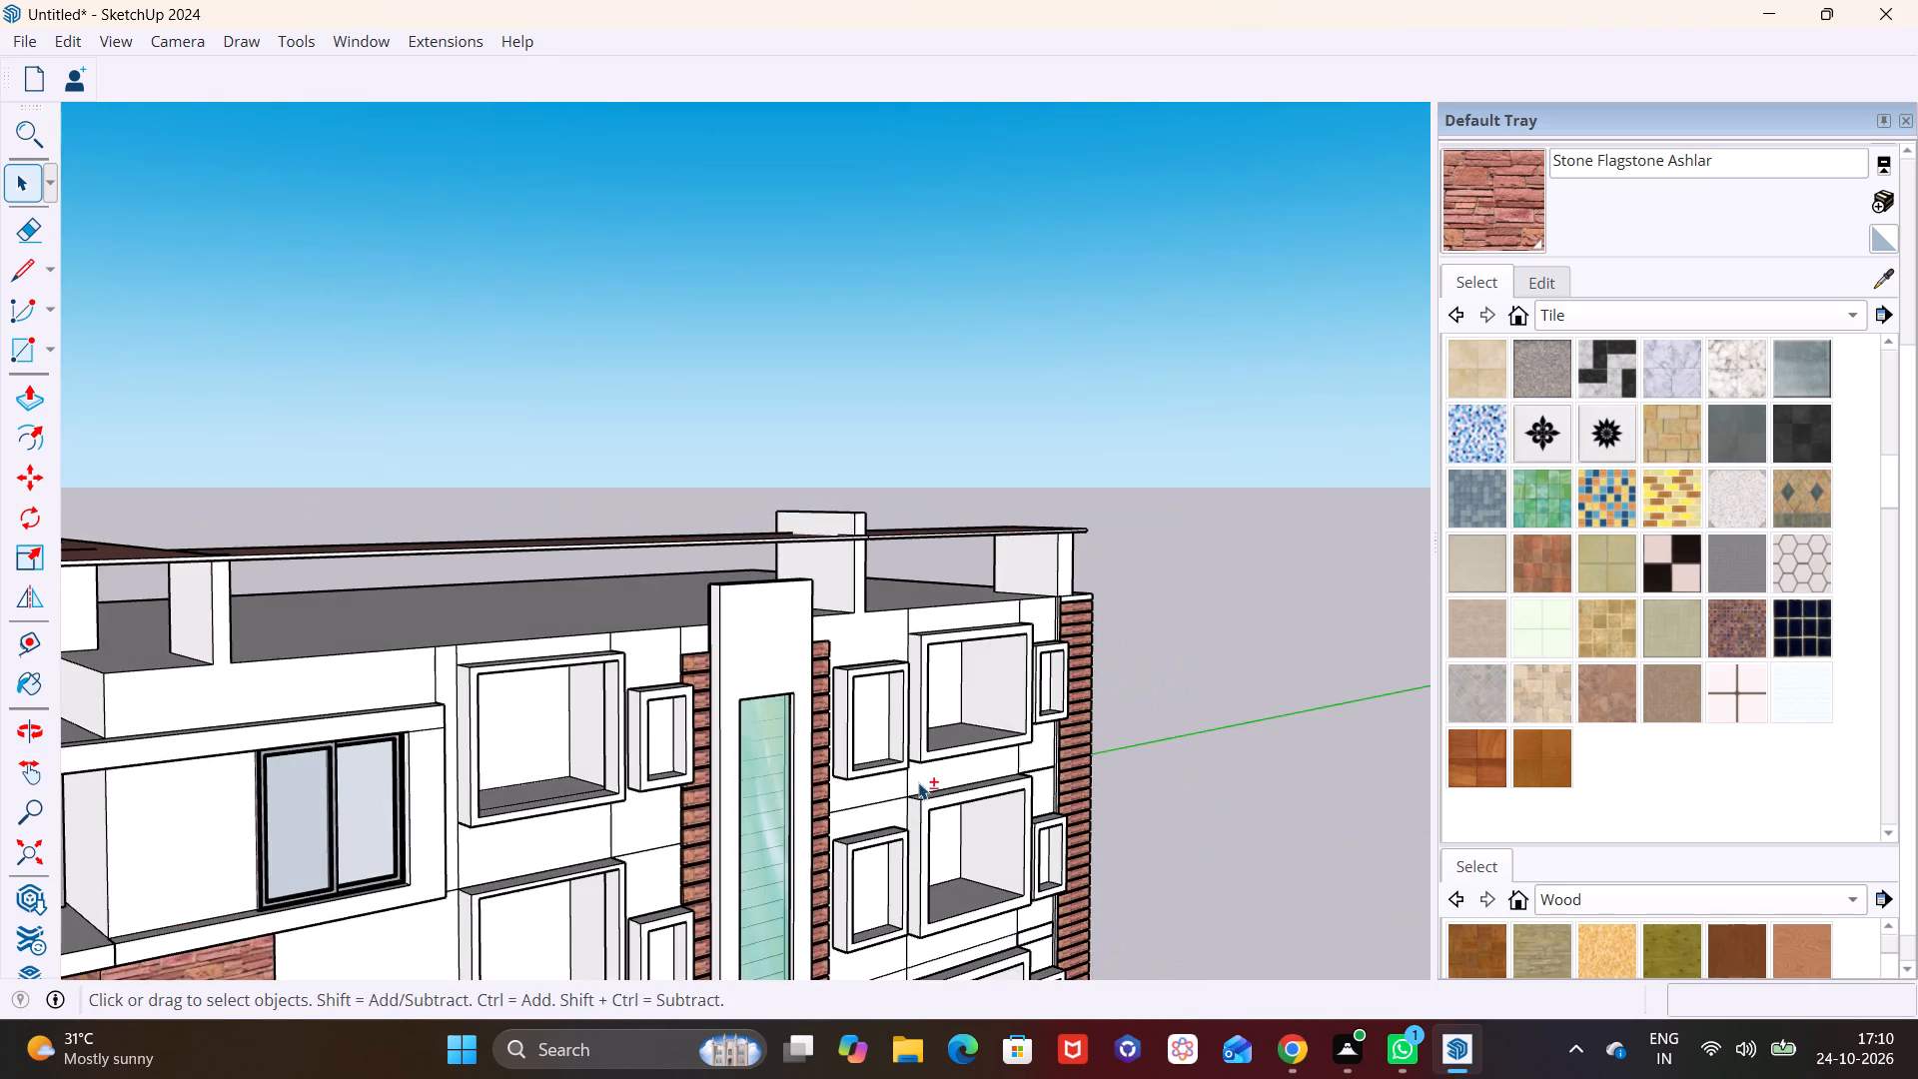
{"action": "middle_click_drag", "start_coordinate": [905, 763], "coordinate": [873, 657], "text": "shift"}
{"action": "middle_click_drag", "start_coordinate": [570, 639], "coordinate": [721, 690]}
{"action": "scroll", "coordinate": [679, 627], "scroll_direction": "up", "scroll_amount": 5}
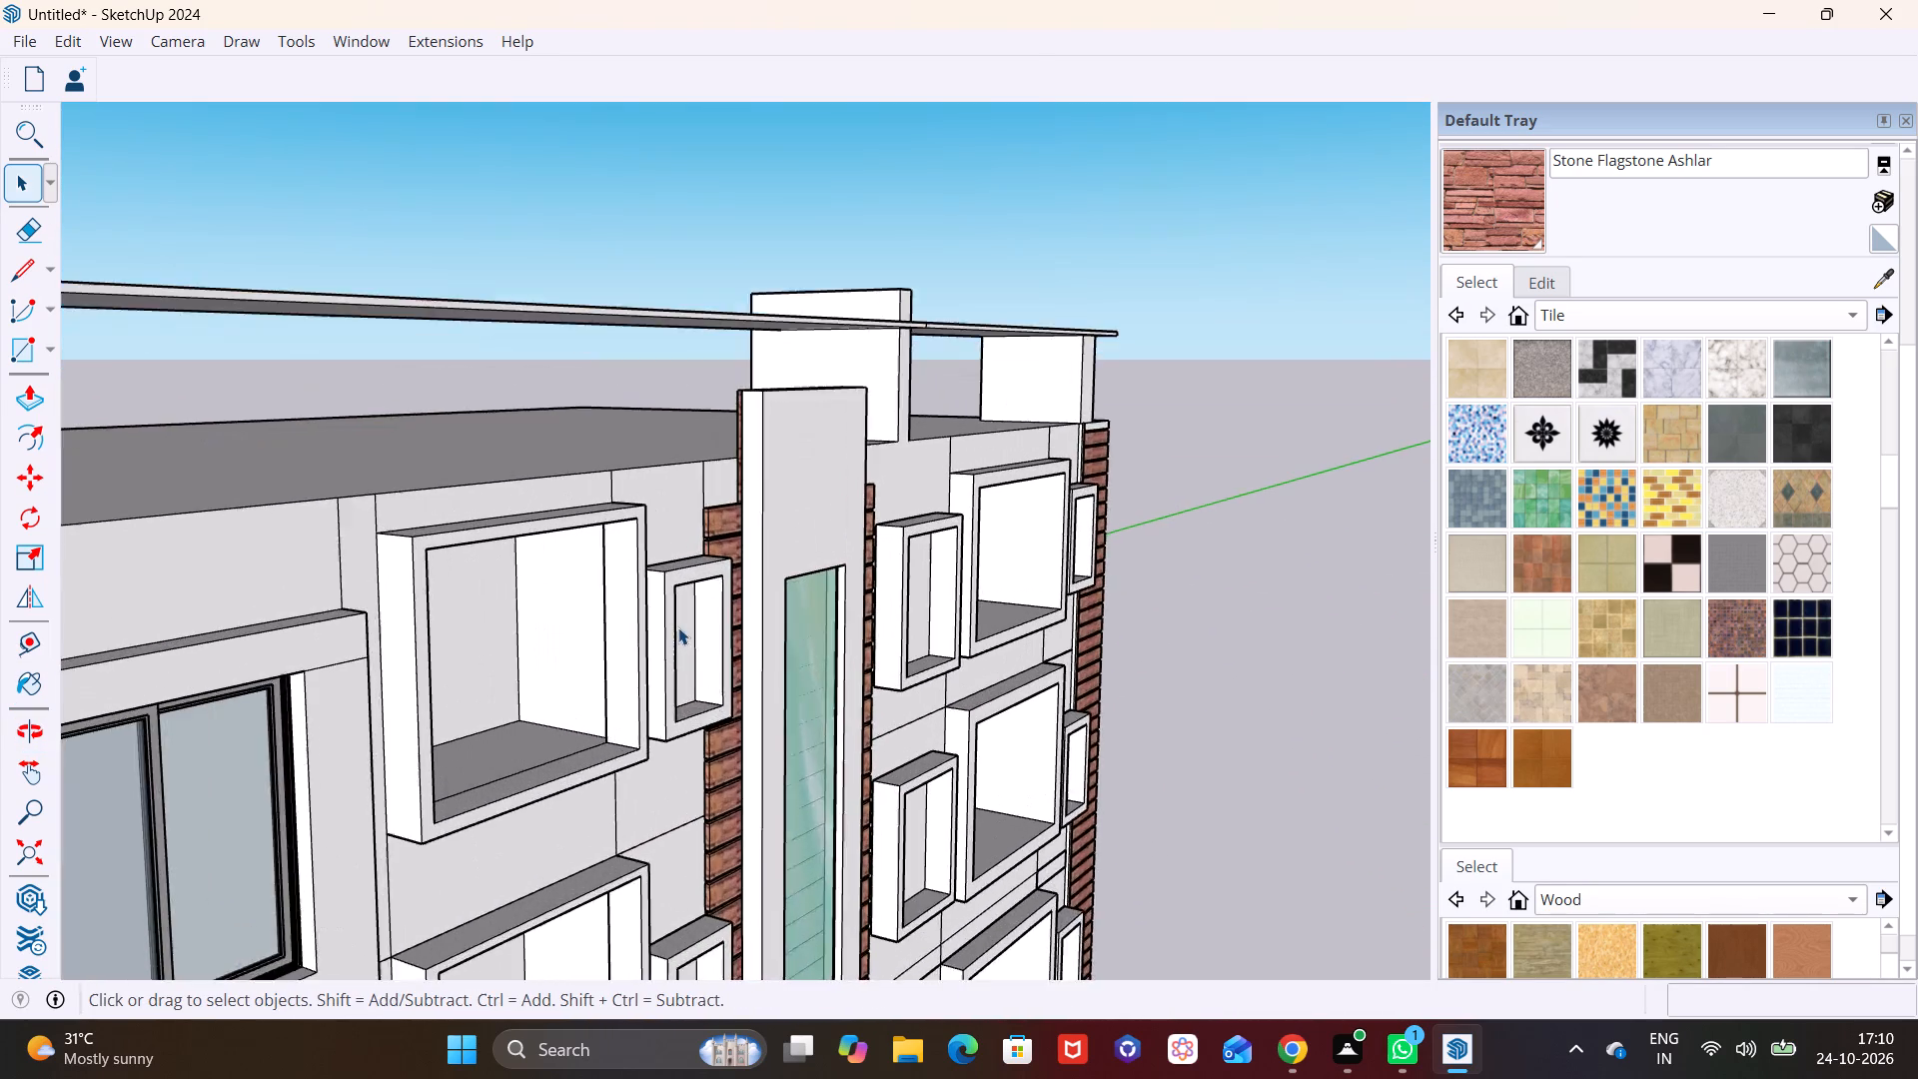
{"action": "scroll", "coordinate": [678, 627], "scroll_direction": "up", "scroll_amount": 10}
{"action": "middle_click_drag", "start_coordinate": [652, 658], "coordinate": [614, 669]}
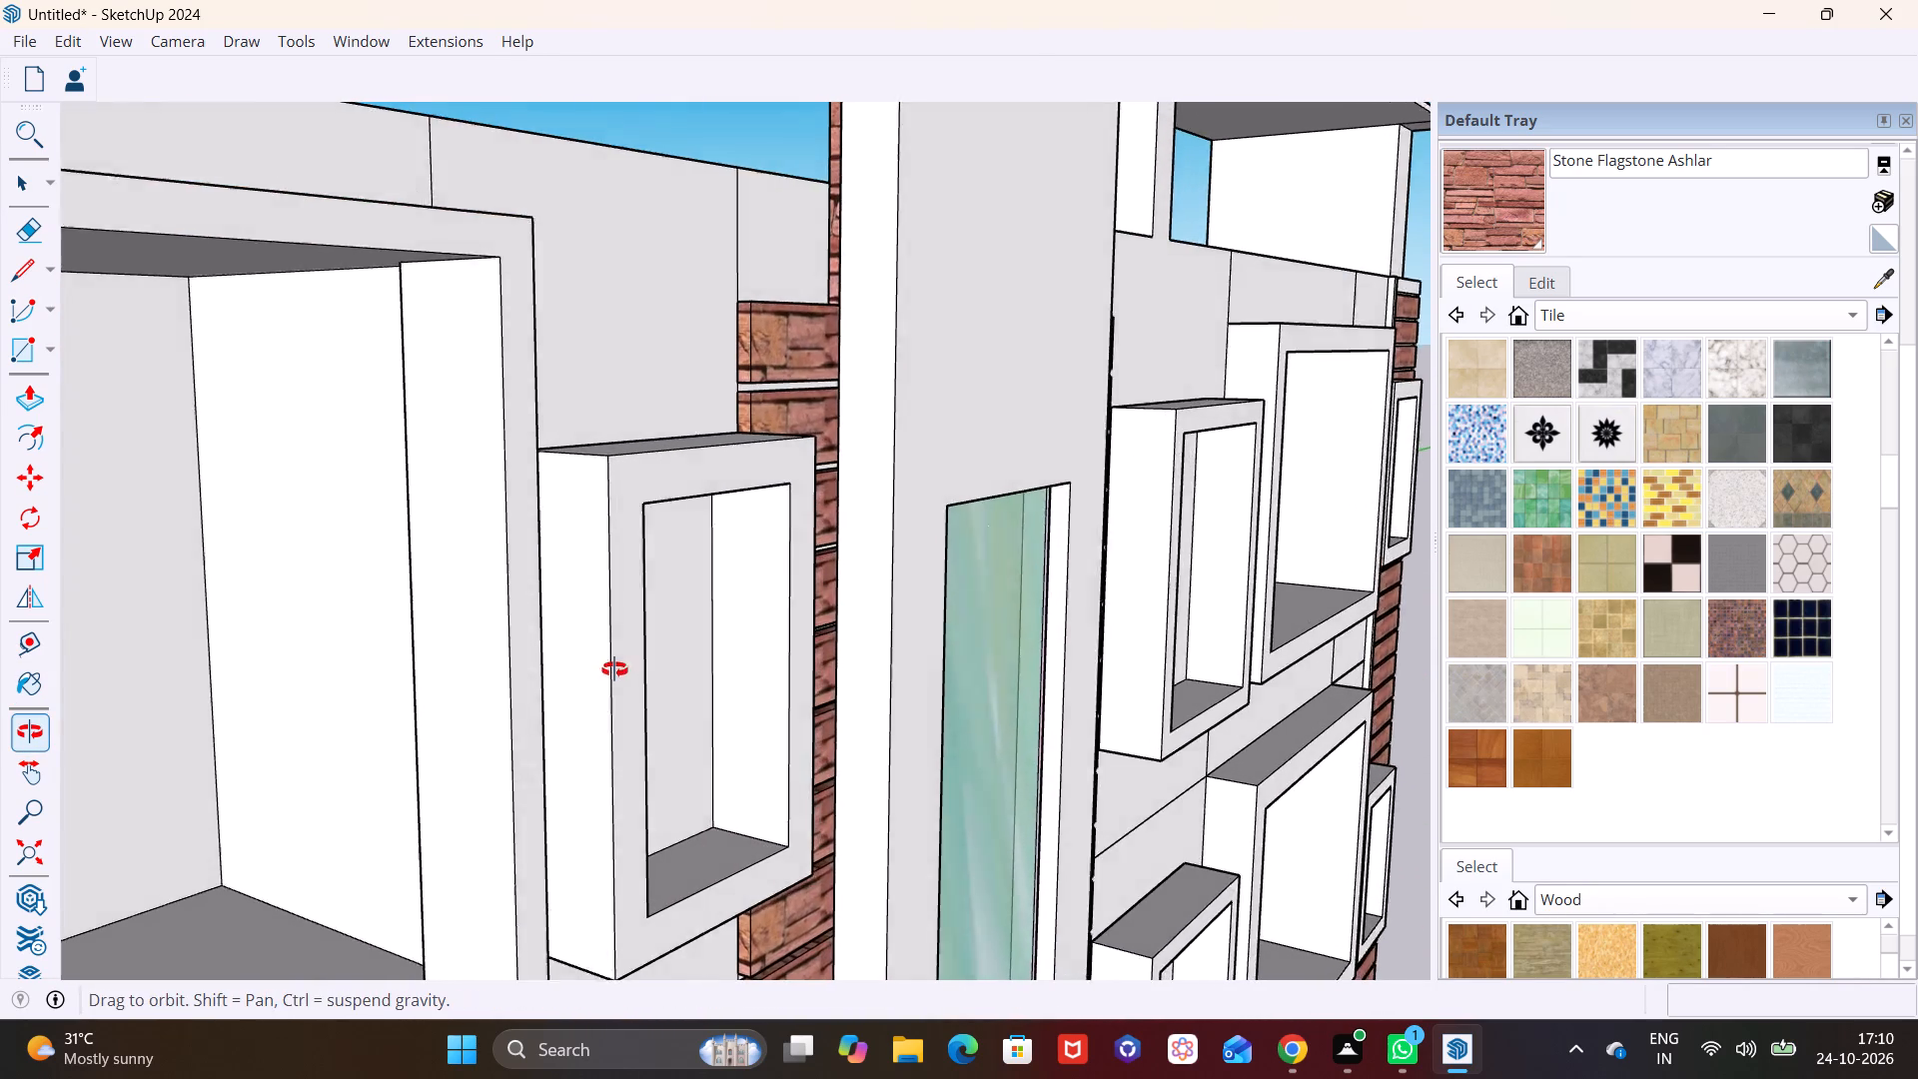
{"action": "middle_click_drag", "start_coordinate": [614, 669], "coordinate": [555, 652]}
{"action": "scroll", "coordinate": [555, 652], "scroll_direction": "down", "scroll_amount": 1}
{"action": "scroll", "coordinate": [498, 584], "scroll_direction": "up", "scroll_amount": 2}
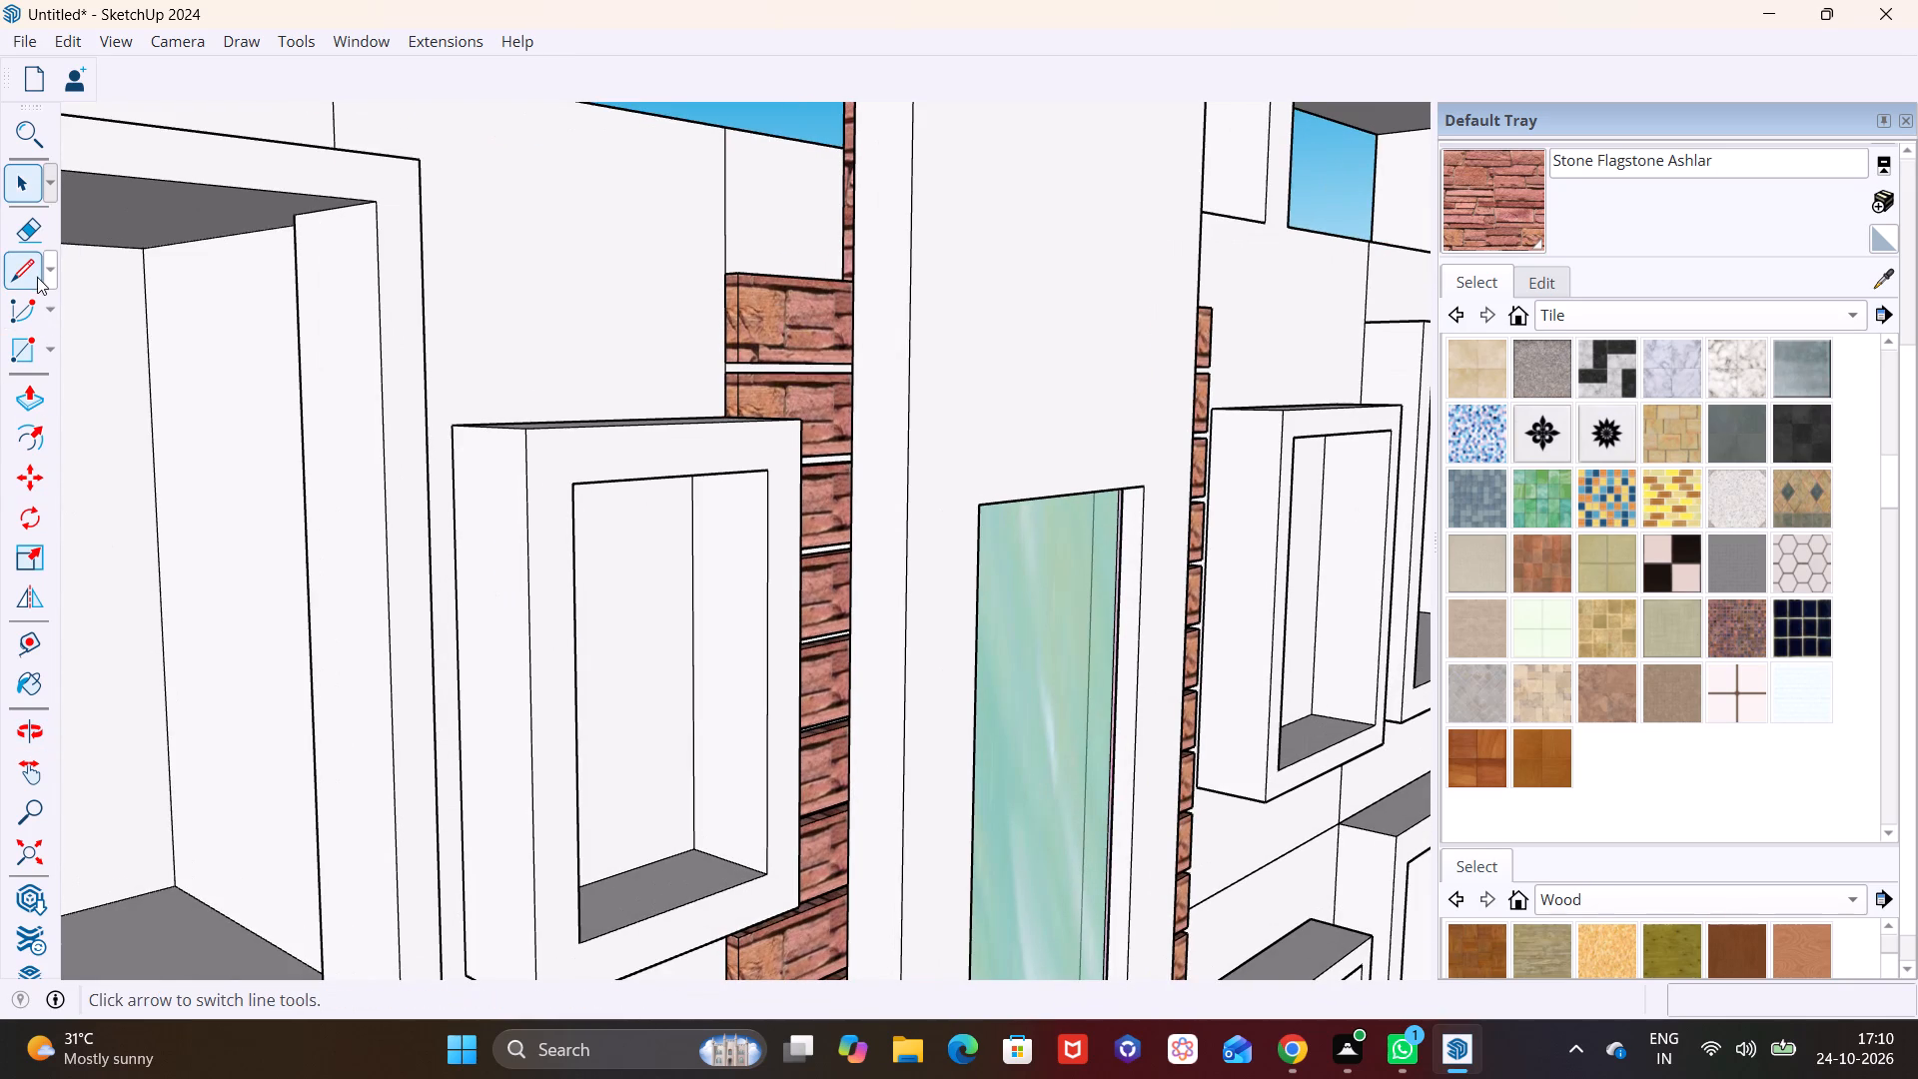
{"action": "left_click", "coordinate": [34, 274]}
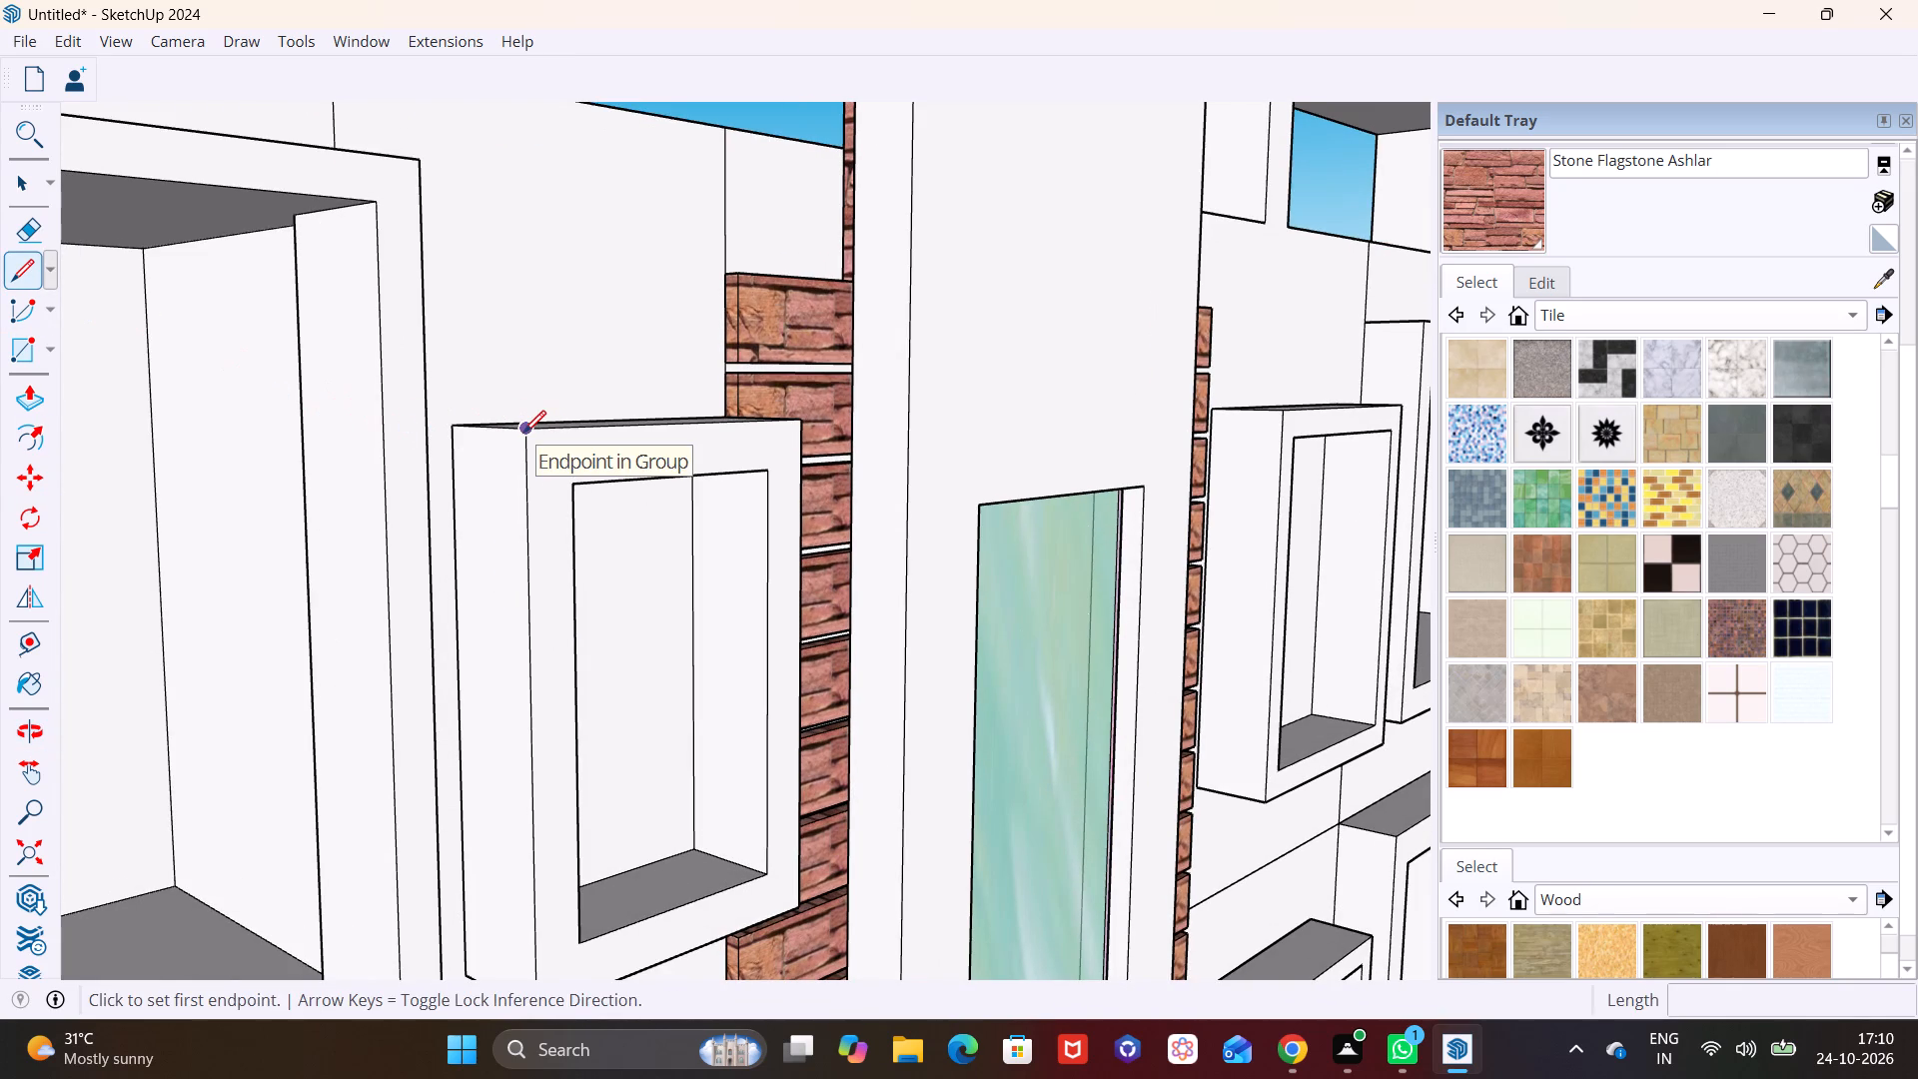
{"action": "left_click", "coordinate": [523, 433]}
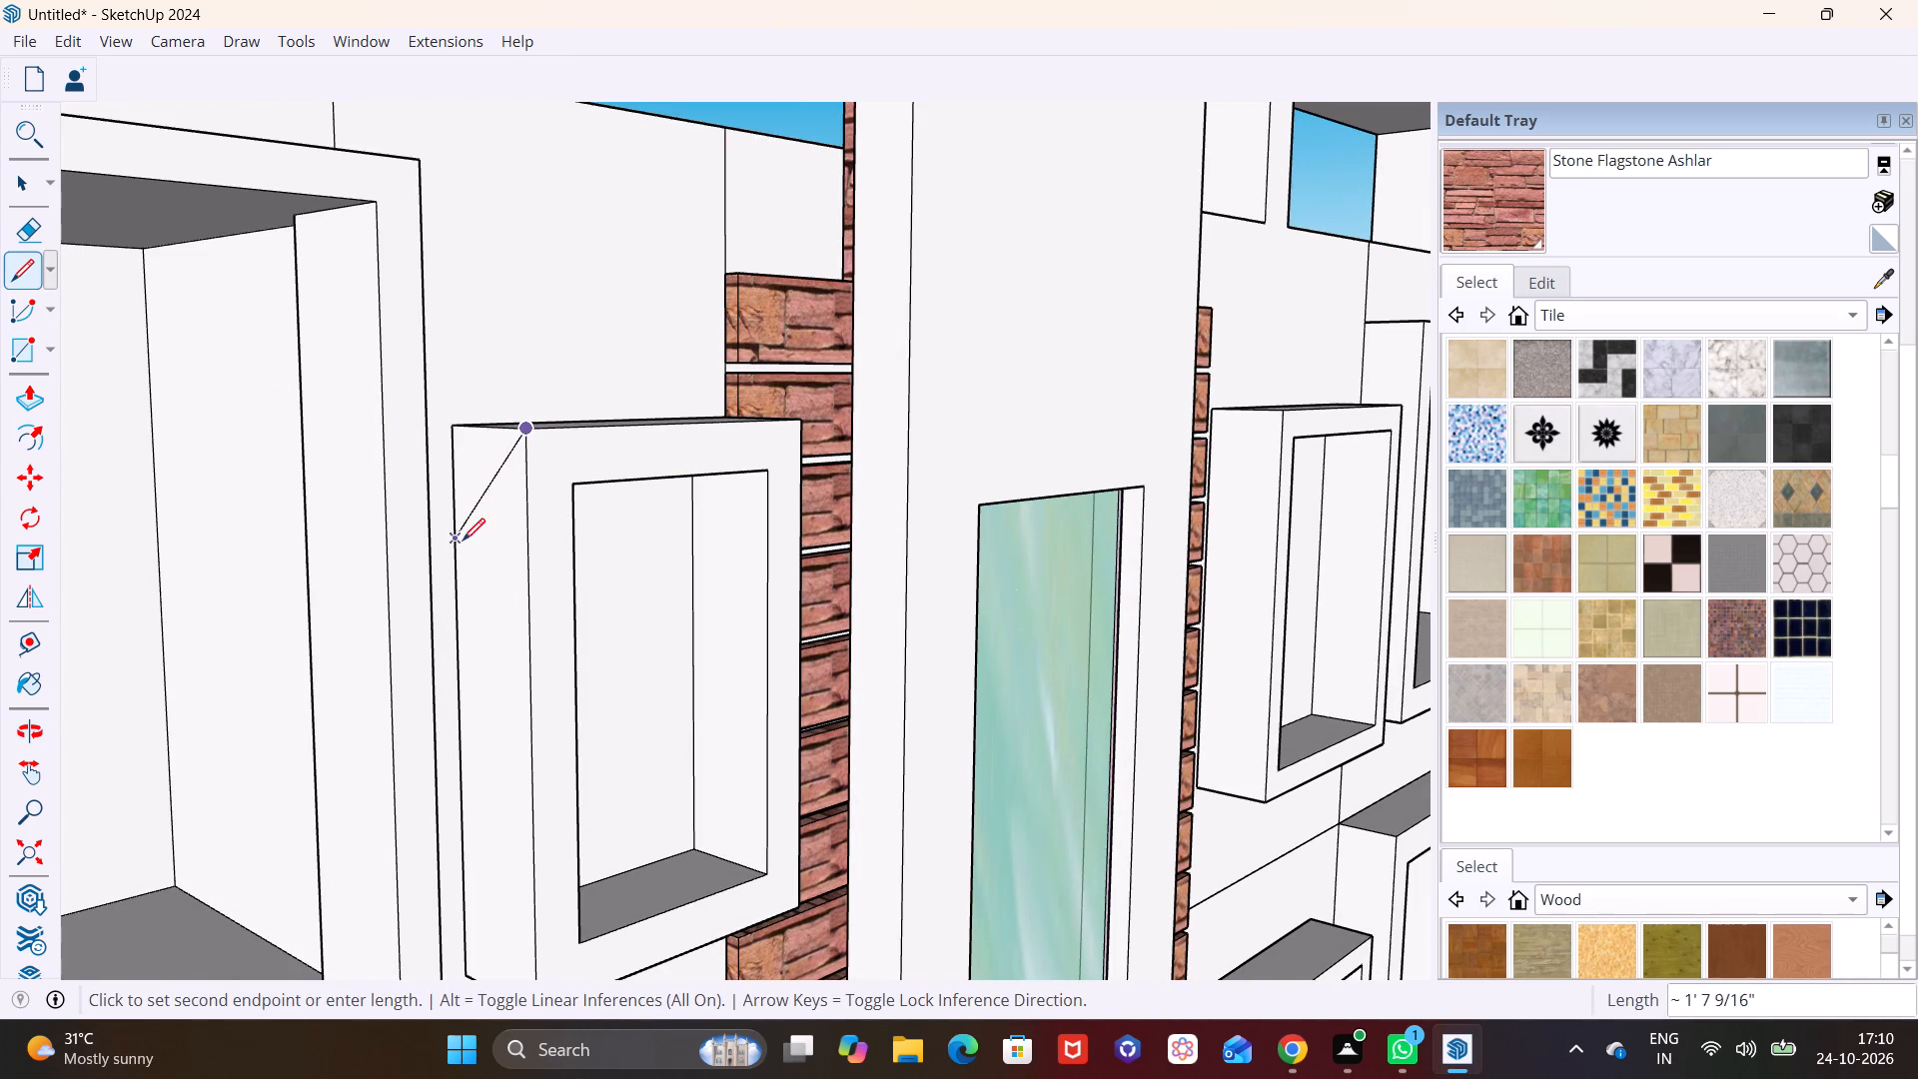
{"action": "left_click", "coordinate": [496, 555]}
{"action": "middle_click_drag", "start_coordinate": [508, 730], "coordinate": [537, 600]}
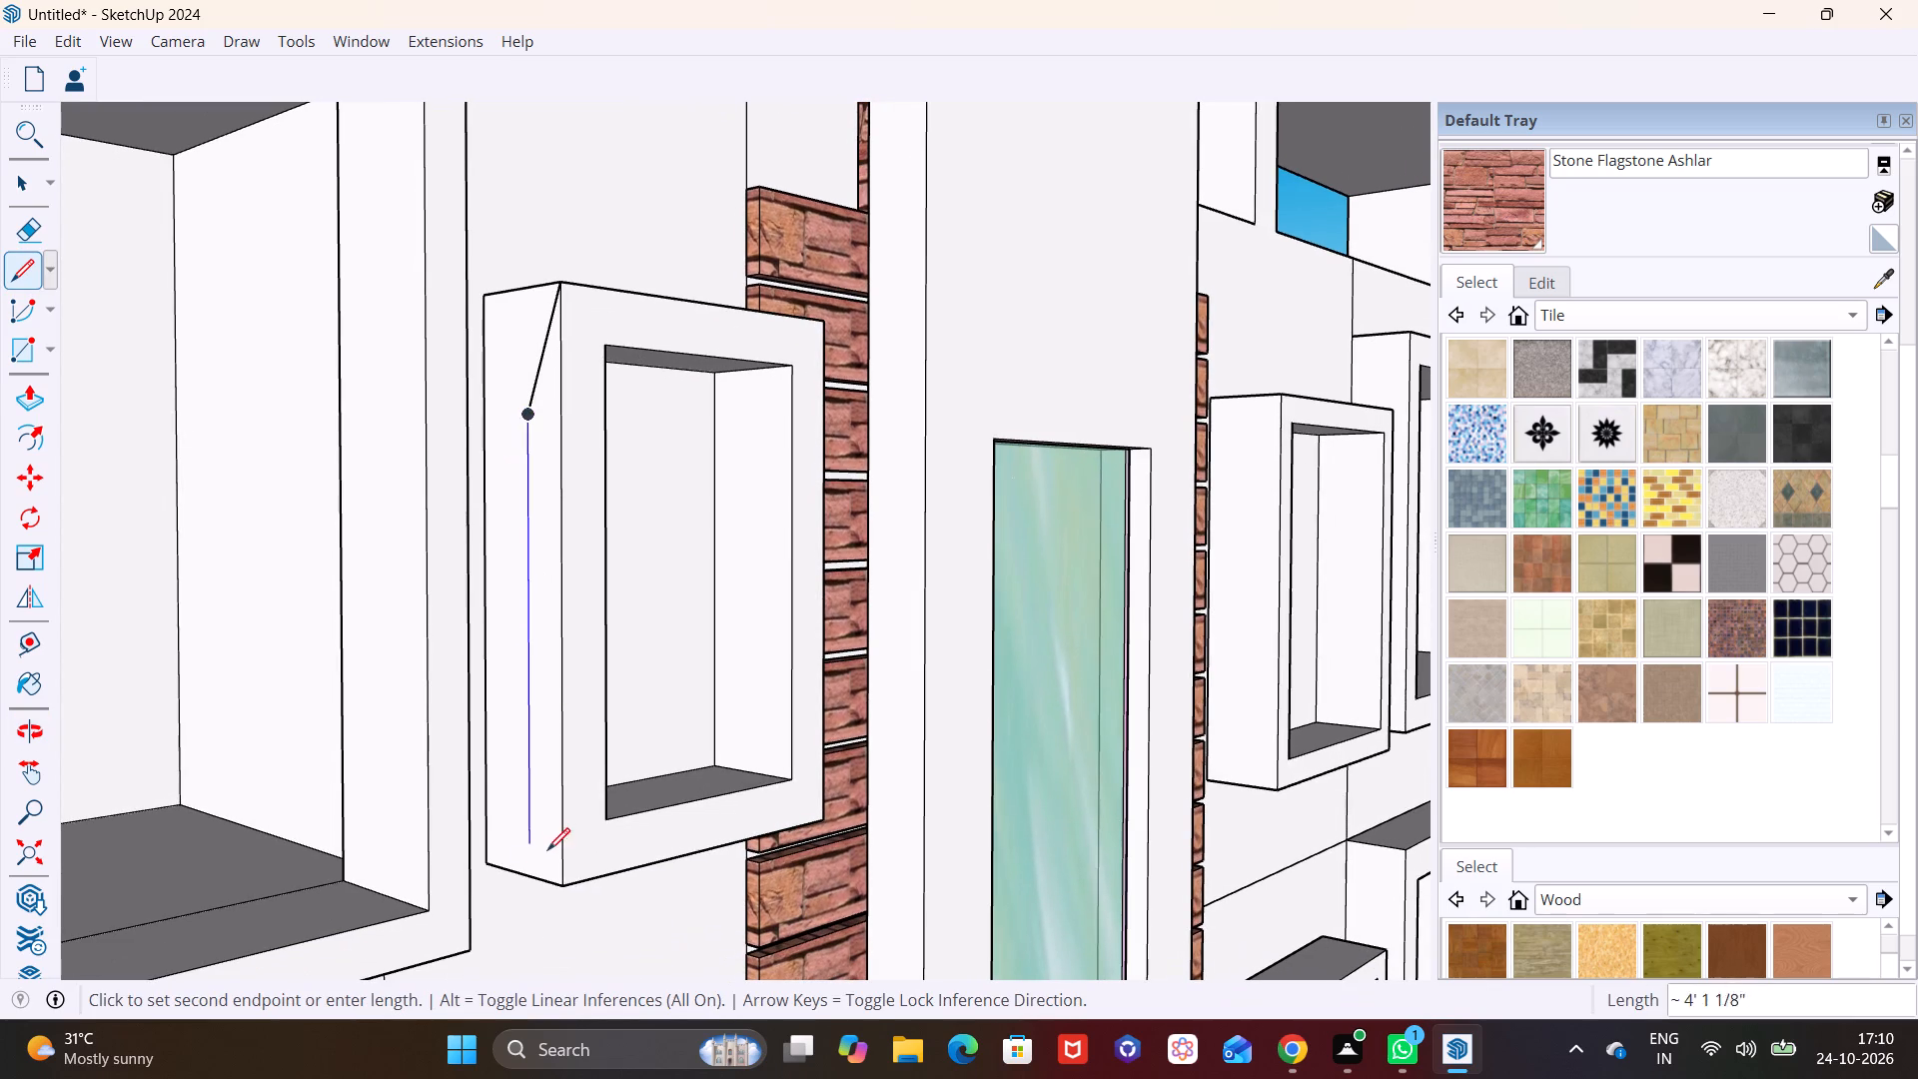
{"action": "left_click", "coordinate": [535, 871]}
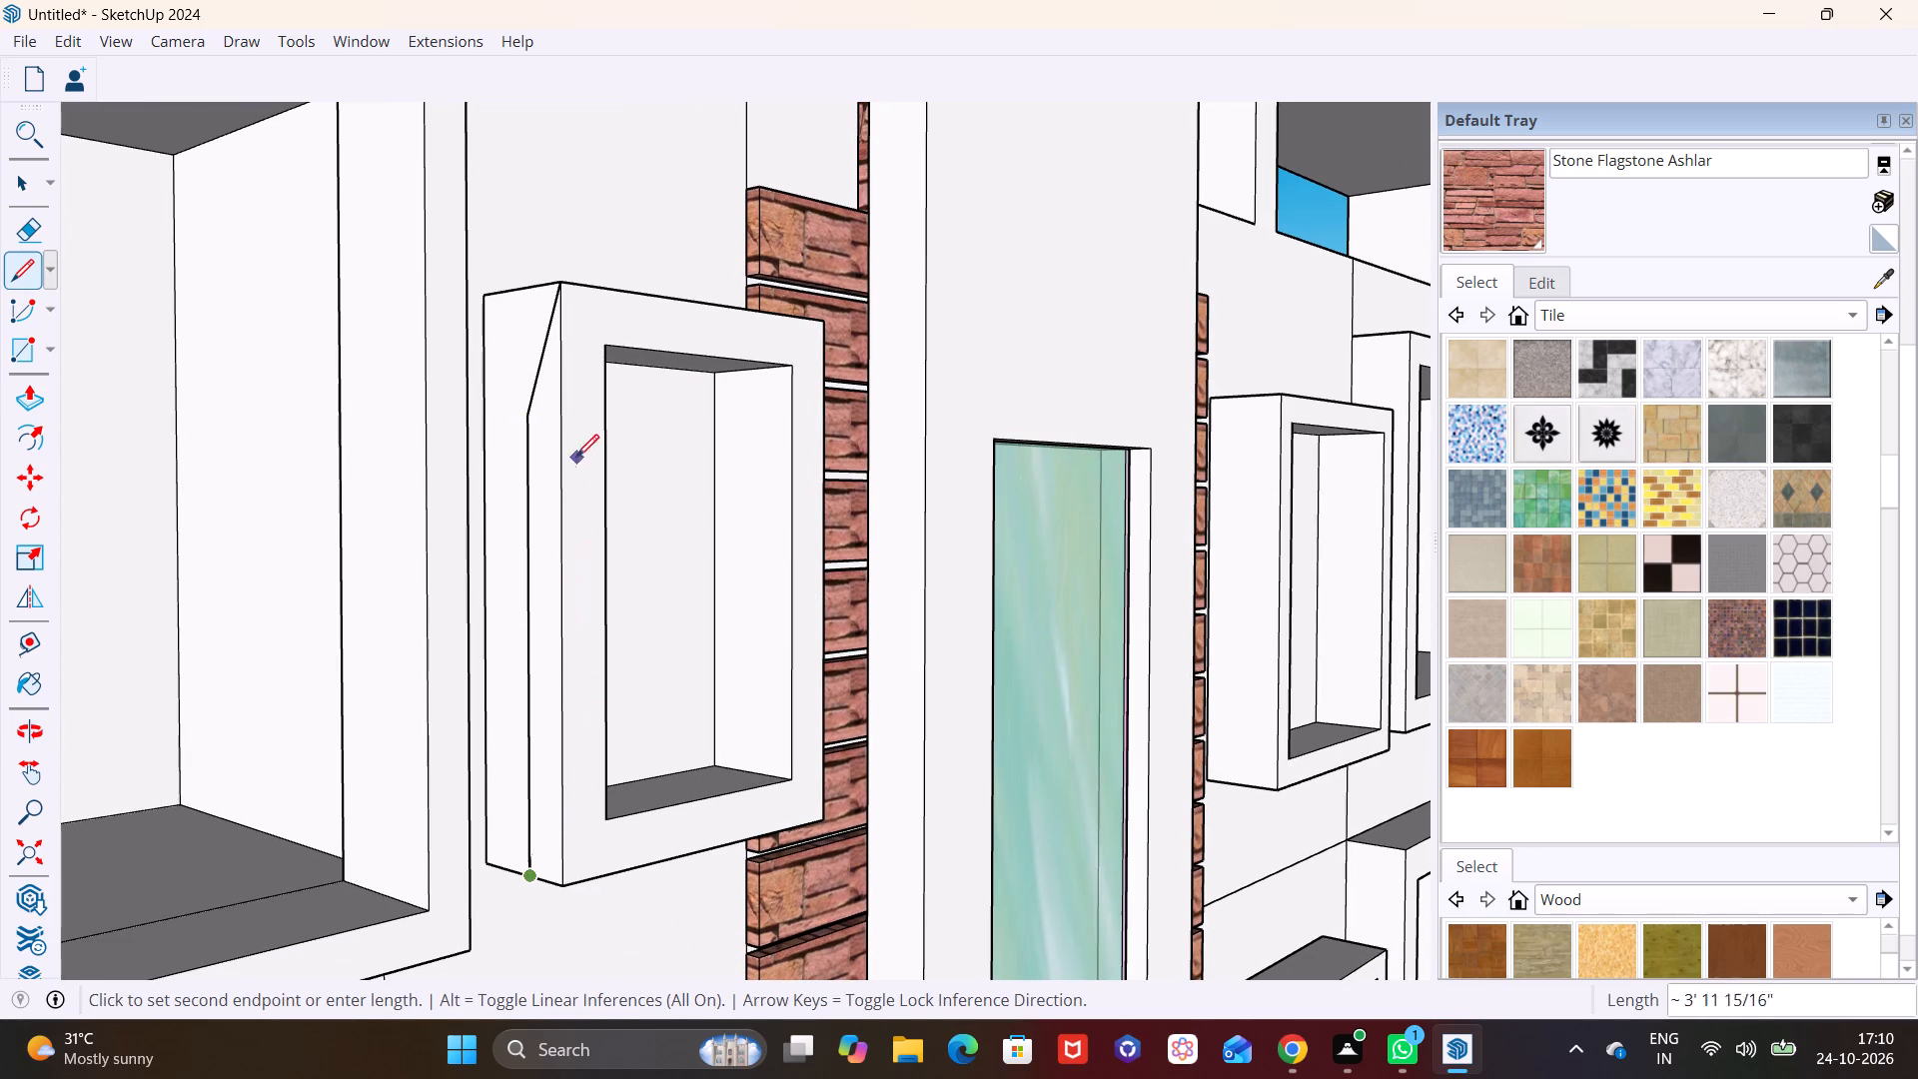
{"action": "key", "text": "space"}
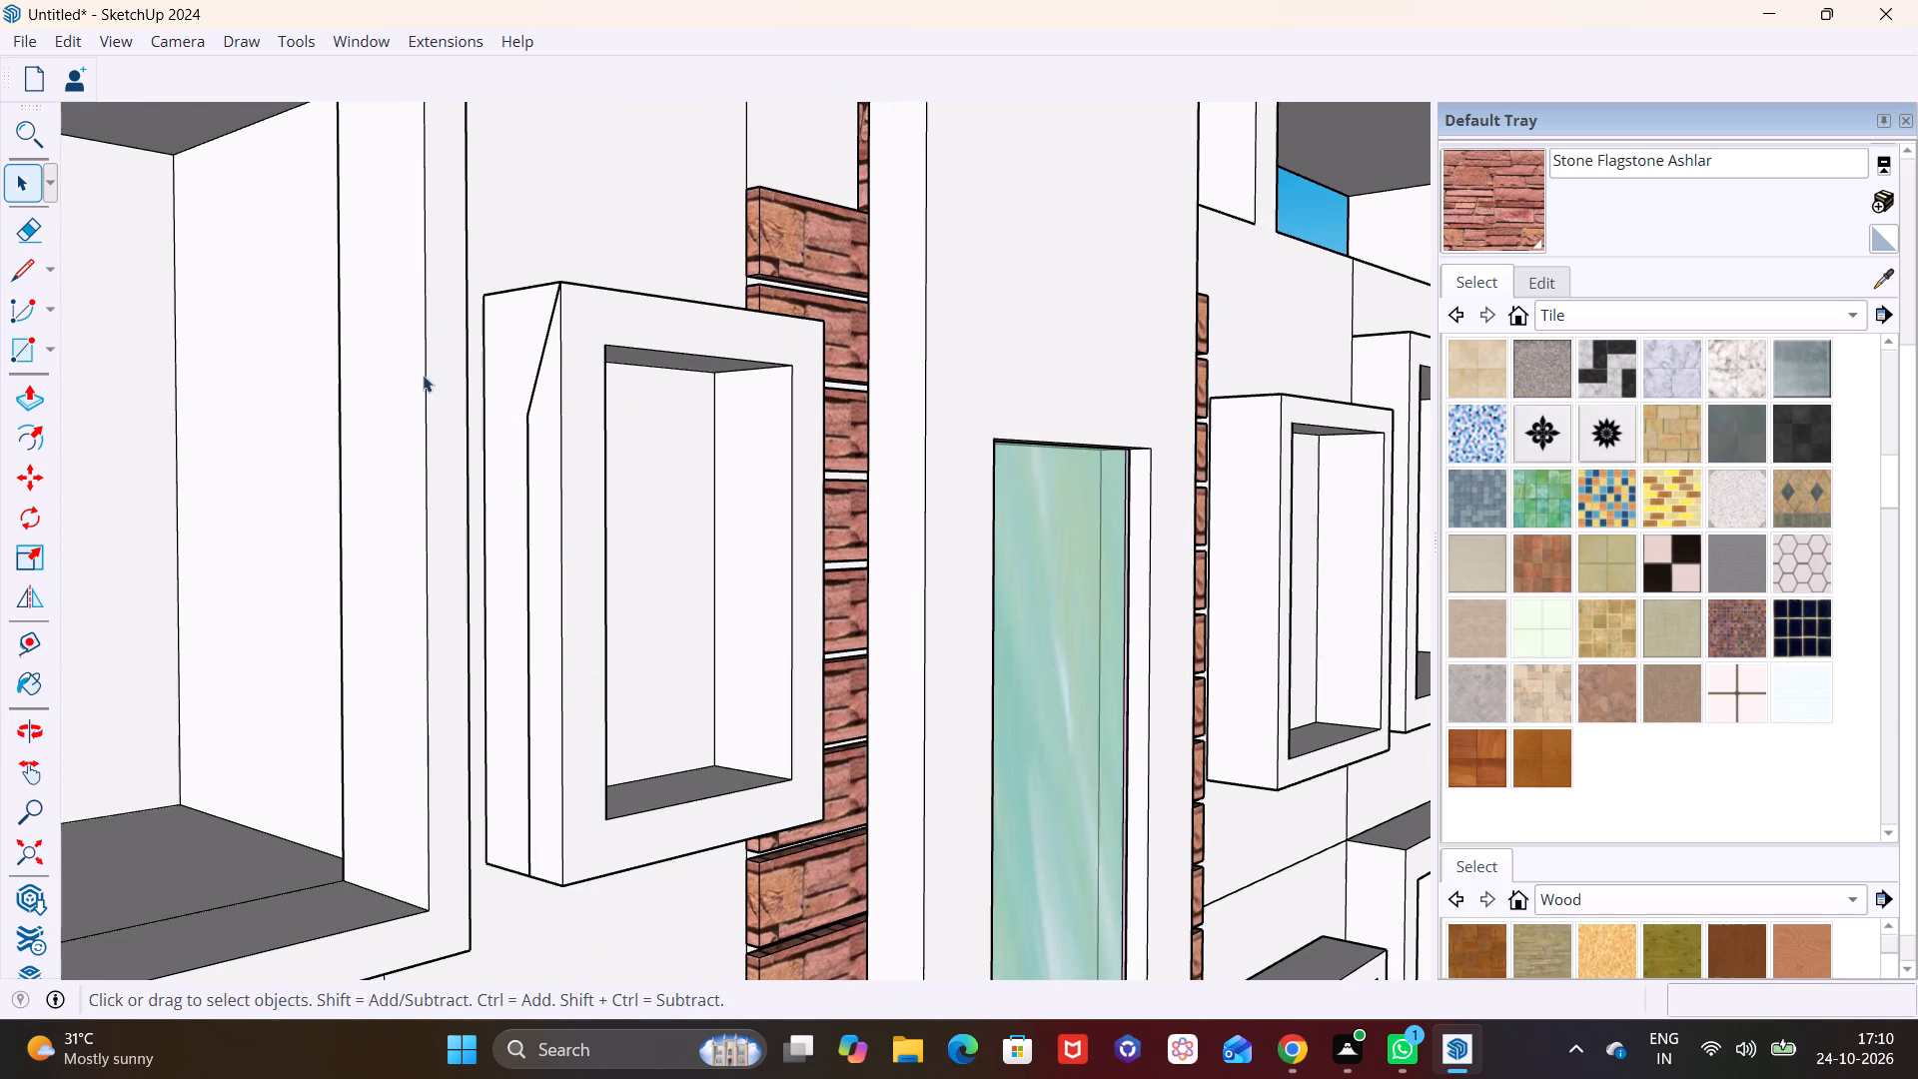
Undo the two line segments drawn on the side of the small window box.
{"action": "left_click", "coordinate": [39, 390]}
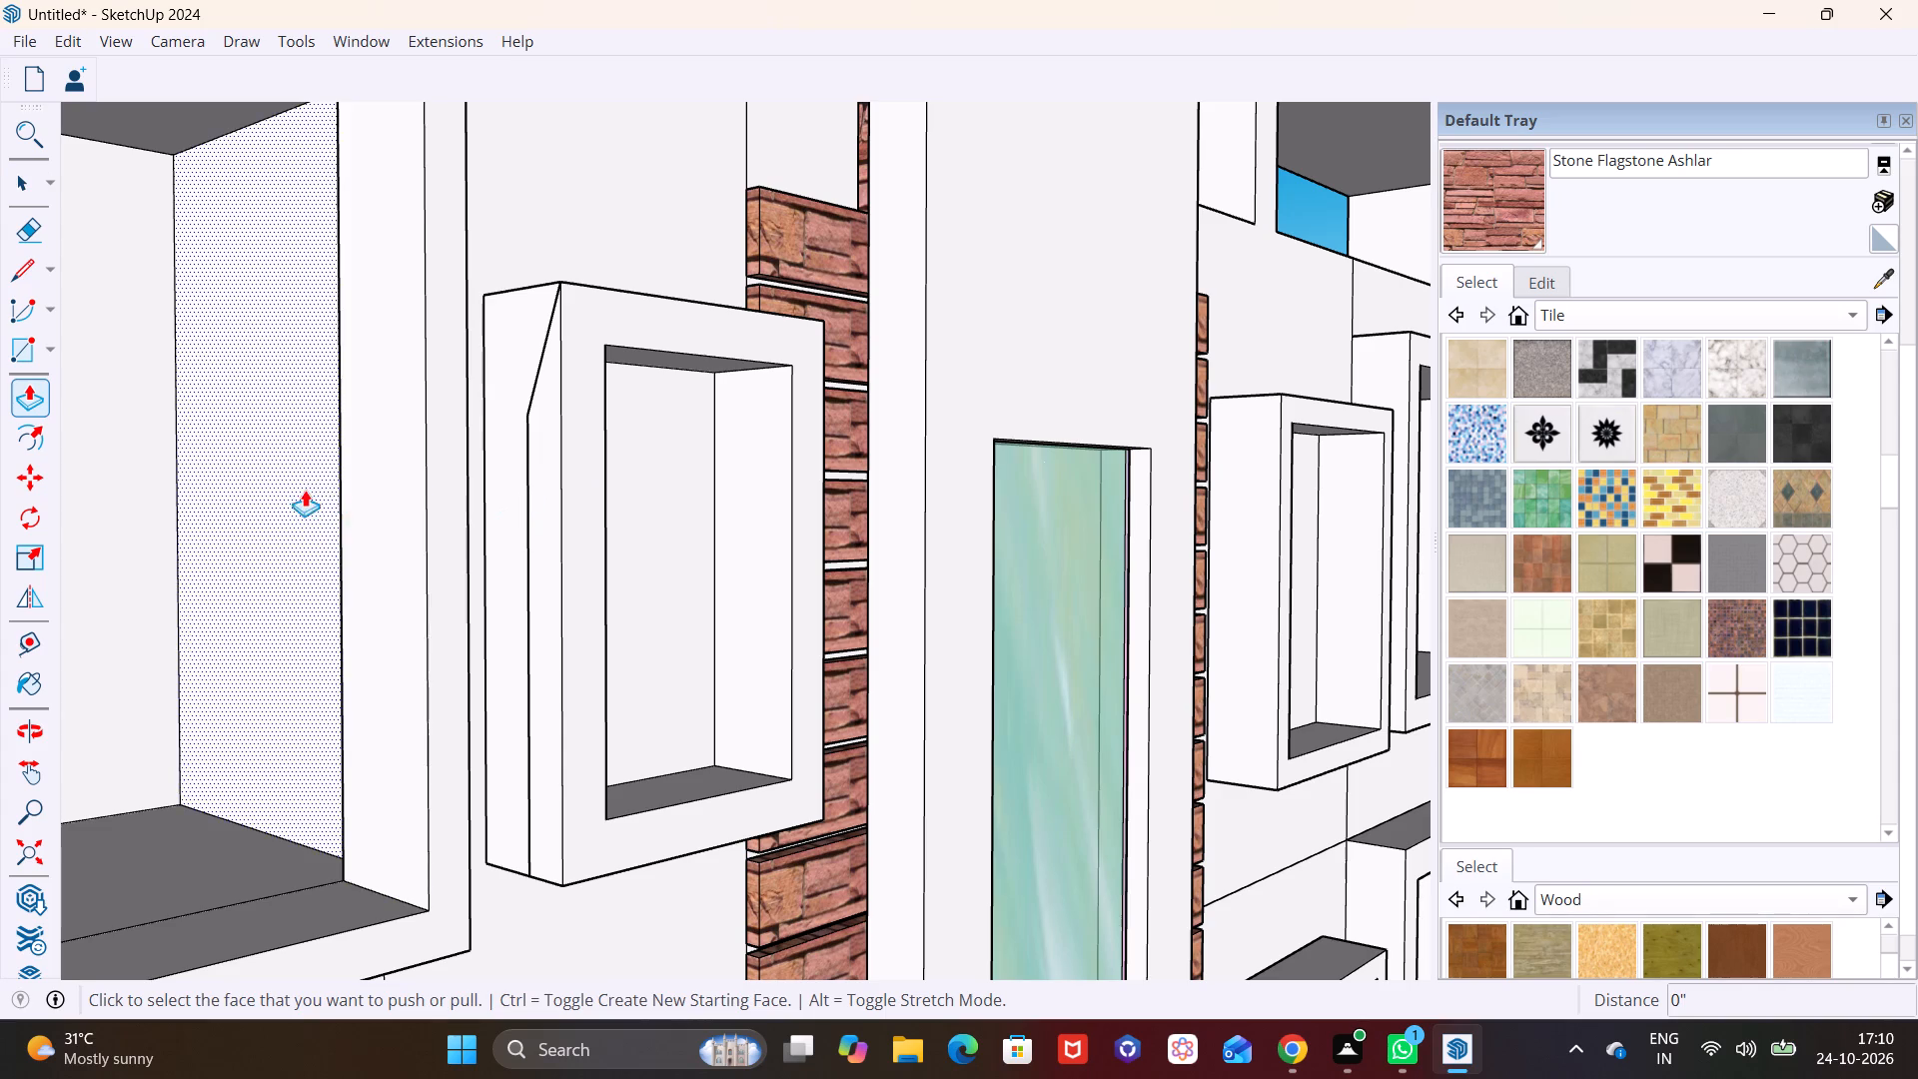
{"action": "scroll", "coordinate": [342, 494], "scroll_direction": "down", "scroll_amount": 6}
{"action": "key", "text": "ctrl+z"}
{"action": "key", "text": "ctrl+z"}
Open the base plinth for editing and Push/Pull its side below the glass-strip facade outward by about 5' 8 1/4".
{"action": "scroll", "coordinate": [437, 611], "scroll_direction": "down", "scroll_amount": 4}
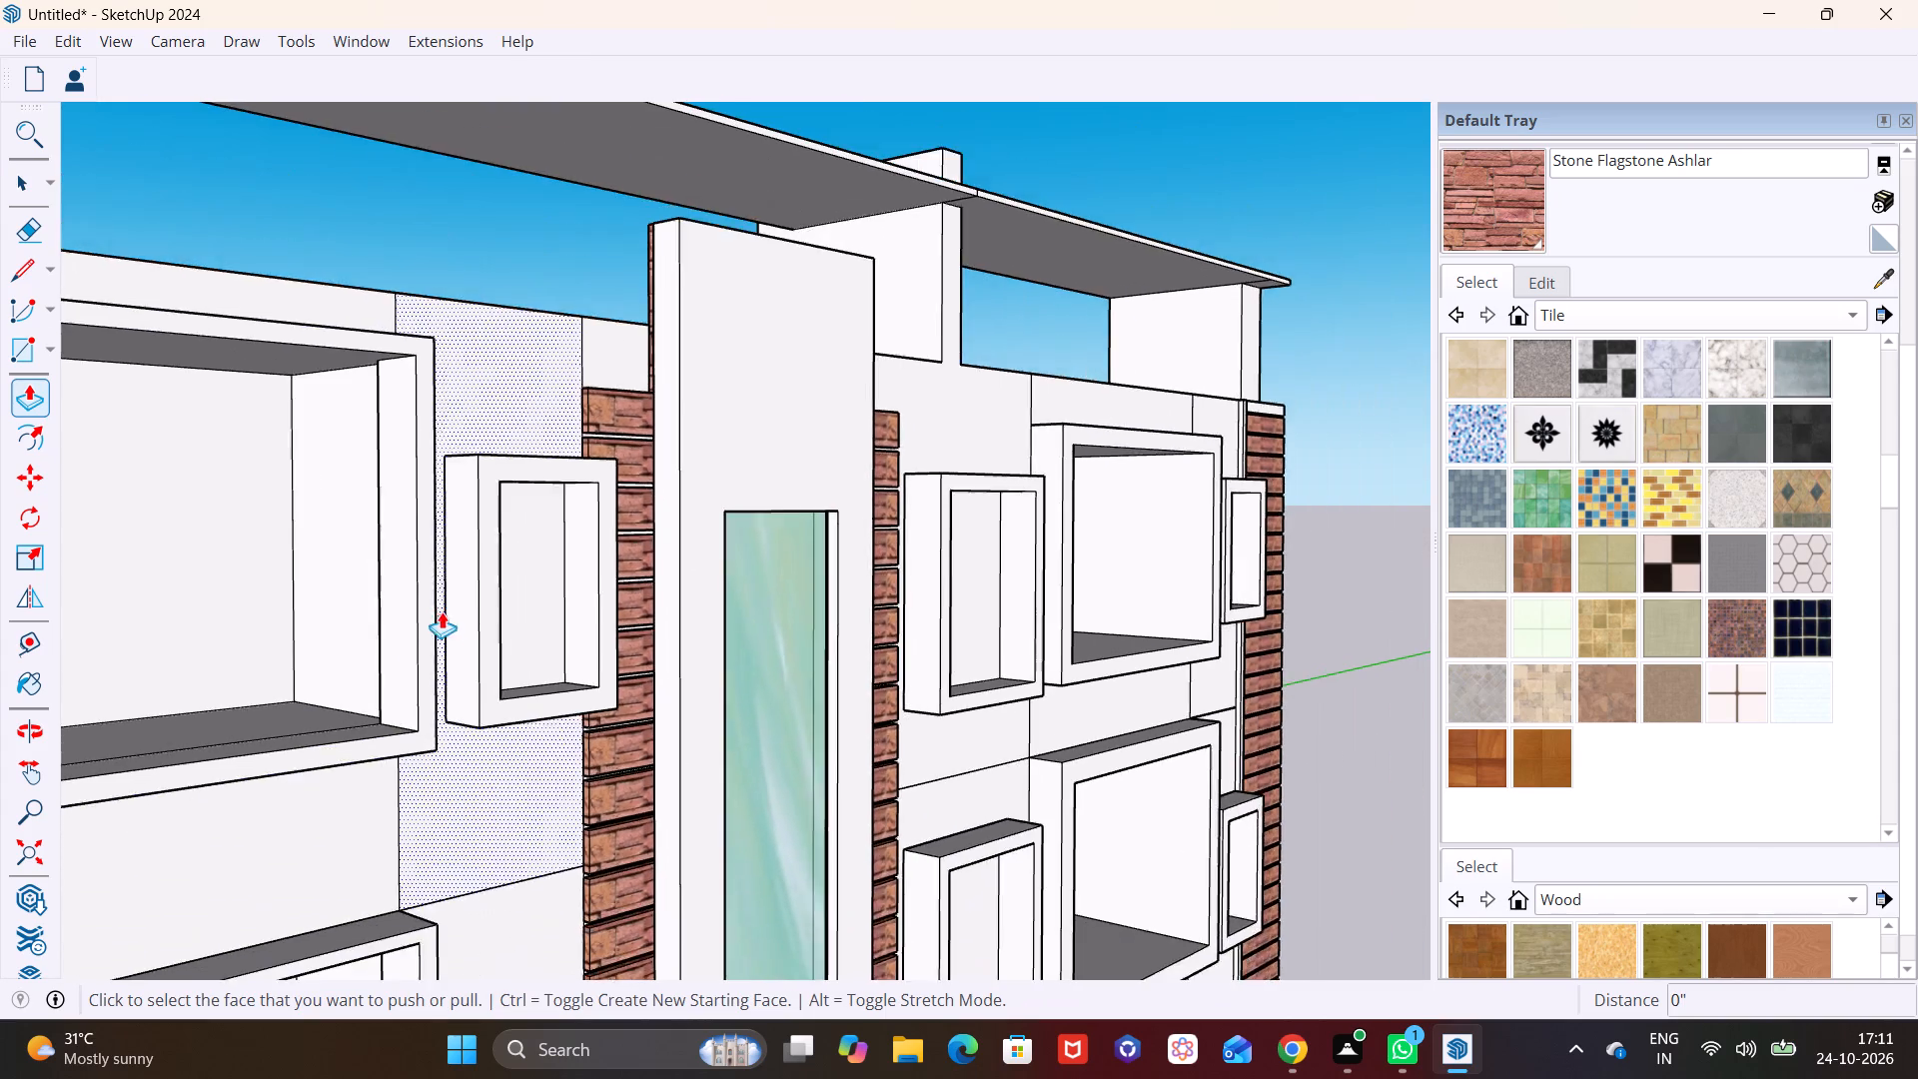
{"action": "scroll", "coordinate": [442, 611], "scroll_direction": "down", "scroll_amount": 4}
{"action": "middle_click_drag", "start_coordinate": [498, 657], "coordinate": [874, 663], "text": "shift"}
{"action": "scroll", "coordinate": [747, 659], "scroll_direction": "down", "scroll_amount": 12}
{"action": "middle_click_drag", "start_coordinate": [747, 664], "coordinate": [747, 681]}
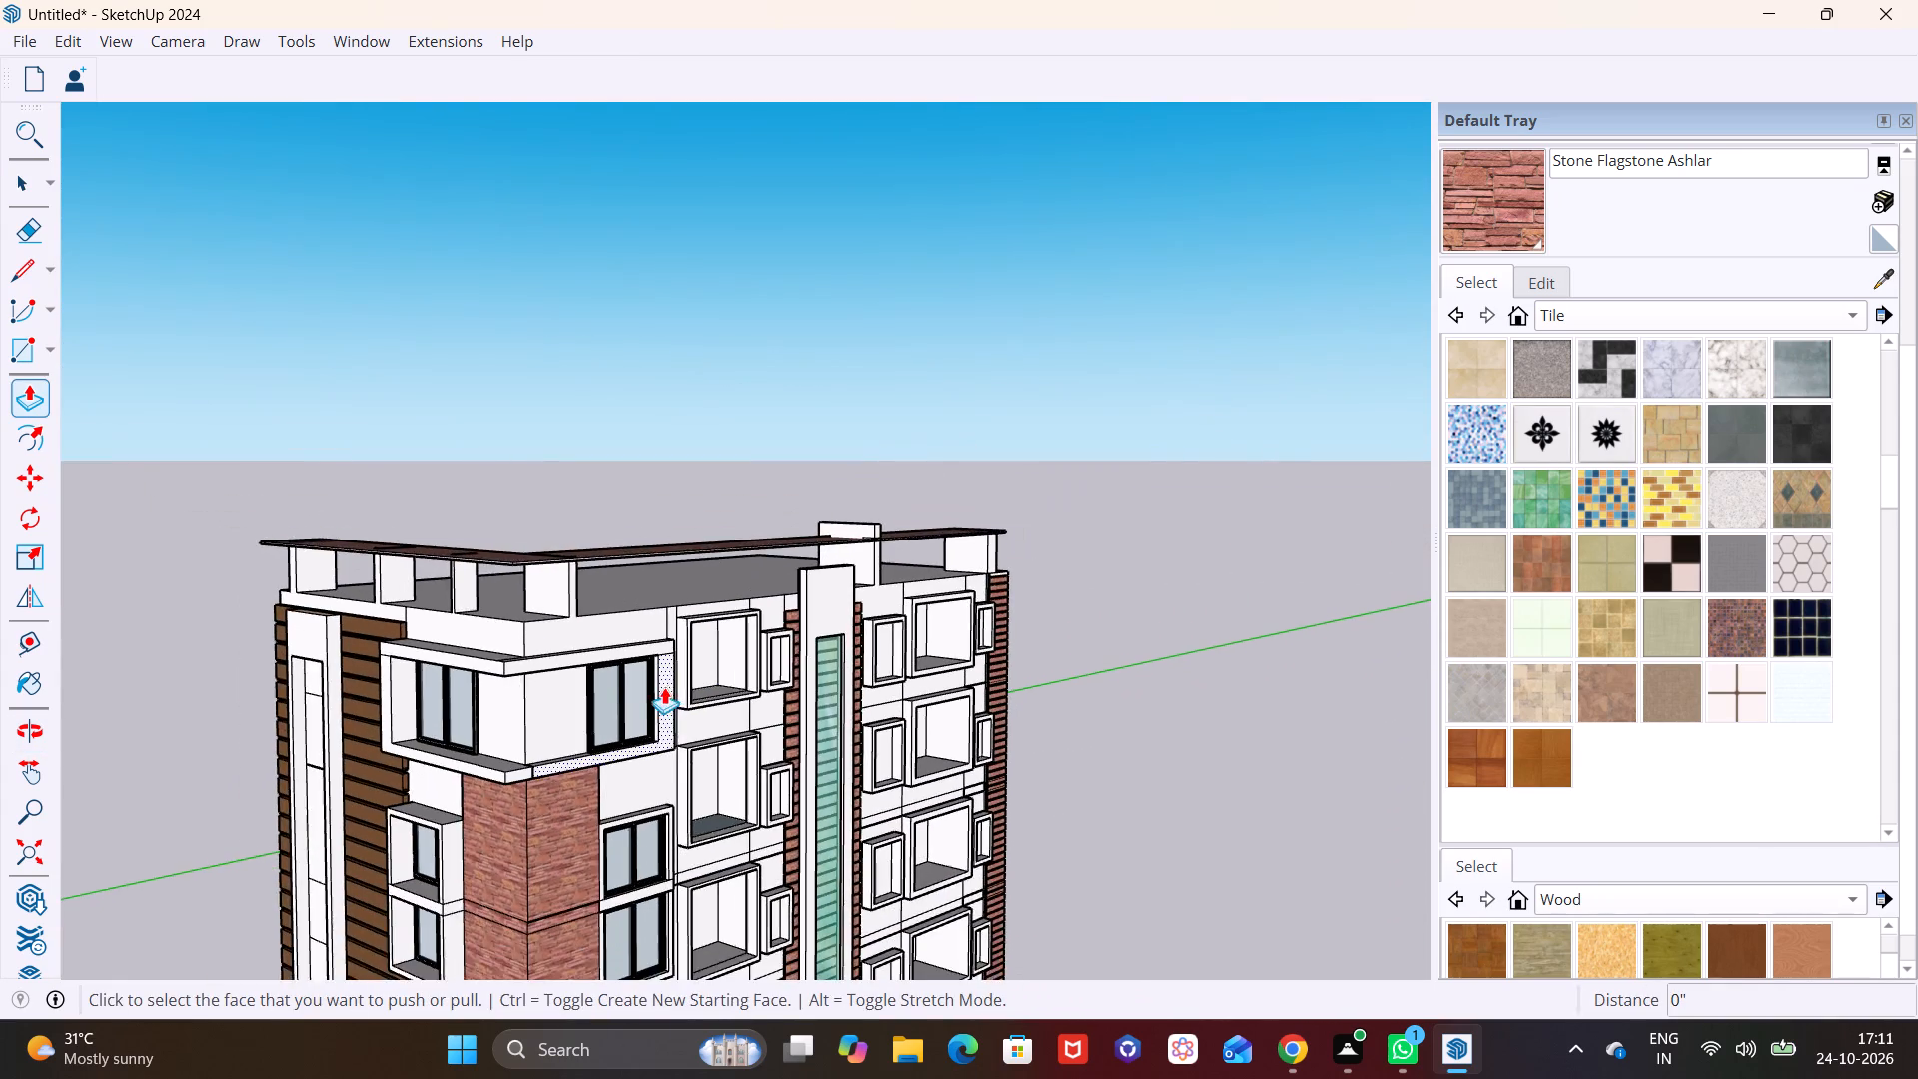
{"action": "middle_click_drag", "start_coordinate": [666, 687], "coordinate": [691, 609]}
{"action": "scroll", "coordinate": [680, 723], "scroll_direction": "down", "scroll_amount": 4}
{"action": "middle_click_drag", "start_coordinate": [763, 747], "coordinate": [690, 514], "text": "shift"}
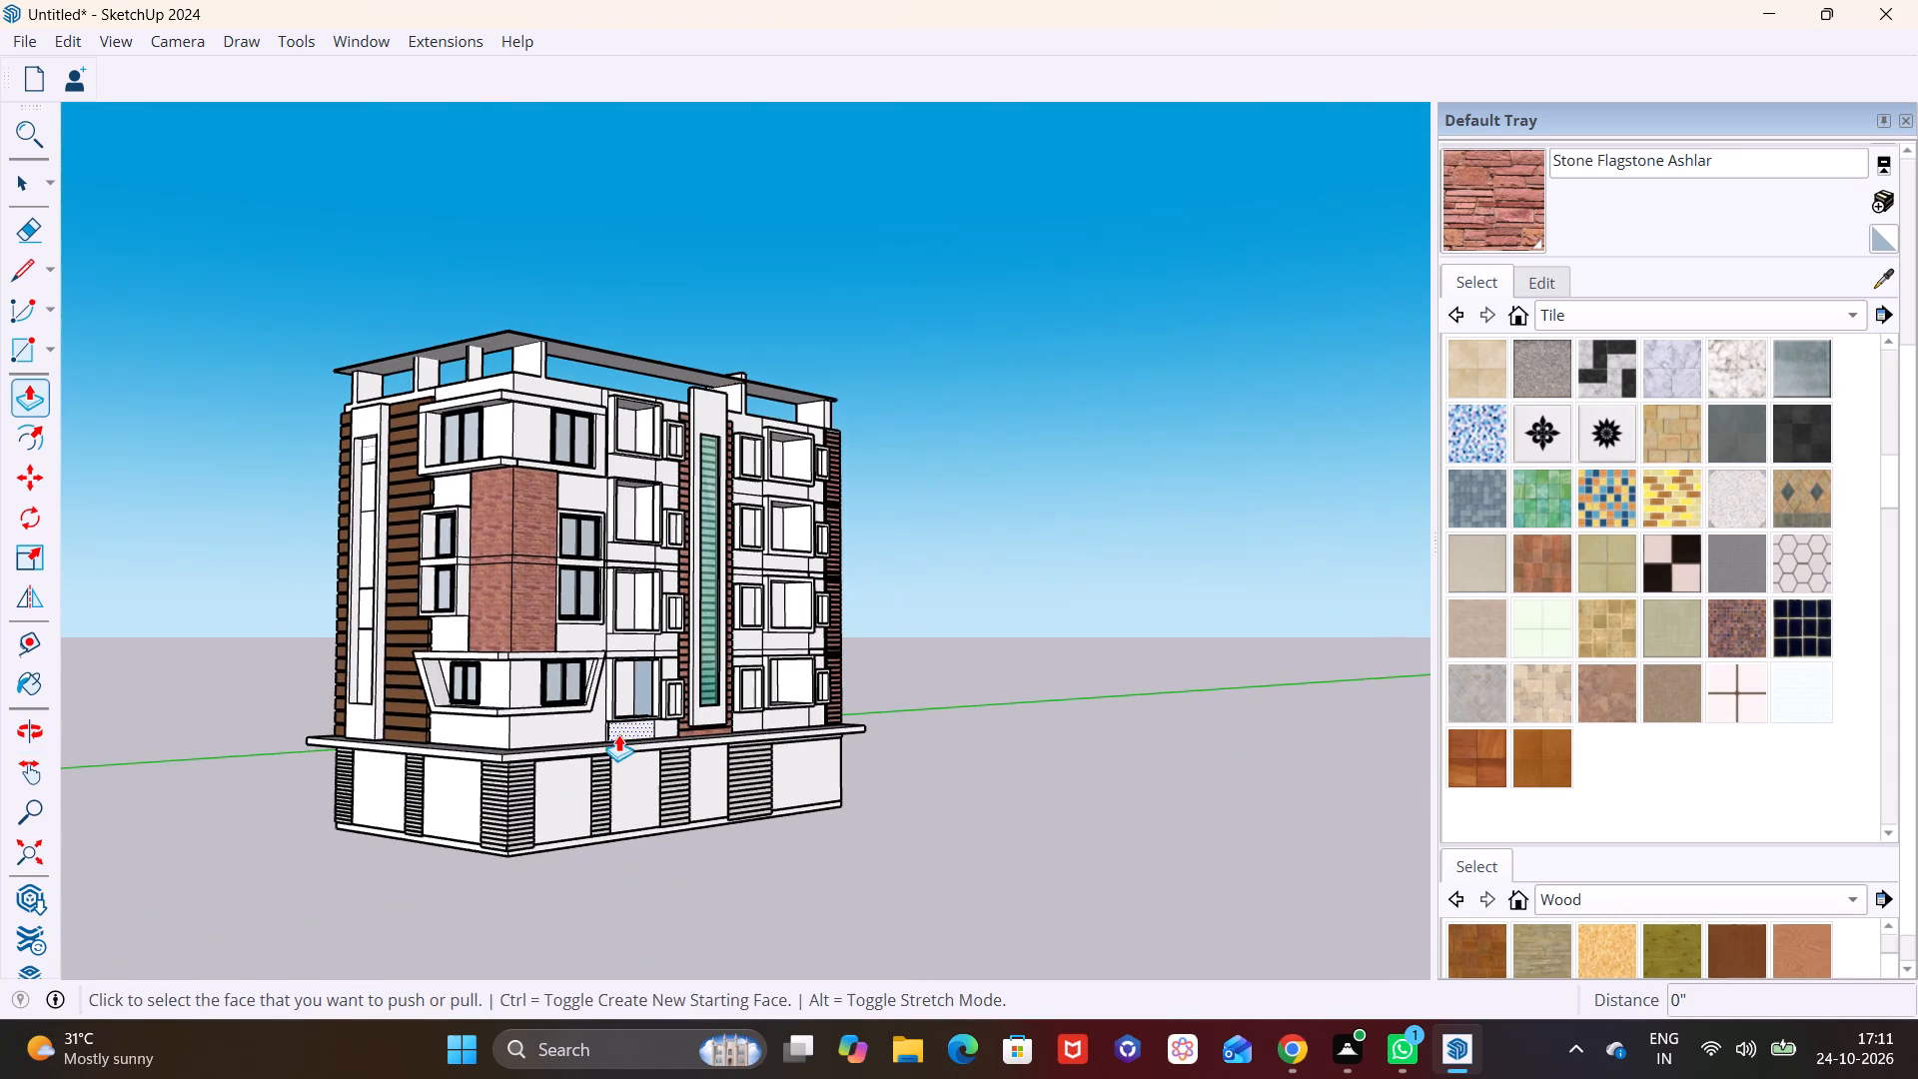
{"action": "middle_click_drag", "start_coordinate": [620, 734], "coordinate": [611, 557], "text": "shift"}
{"action": "scroll", "coordinate": [588, 640], "scroll_direction": "up", "scroll_amount": 5}
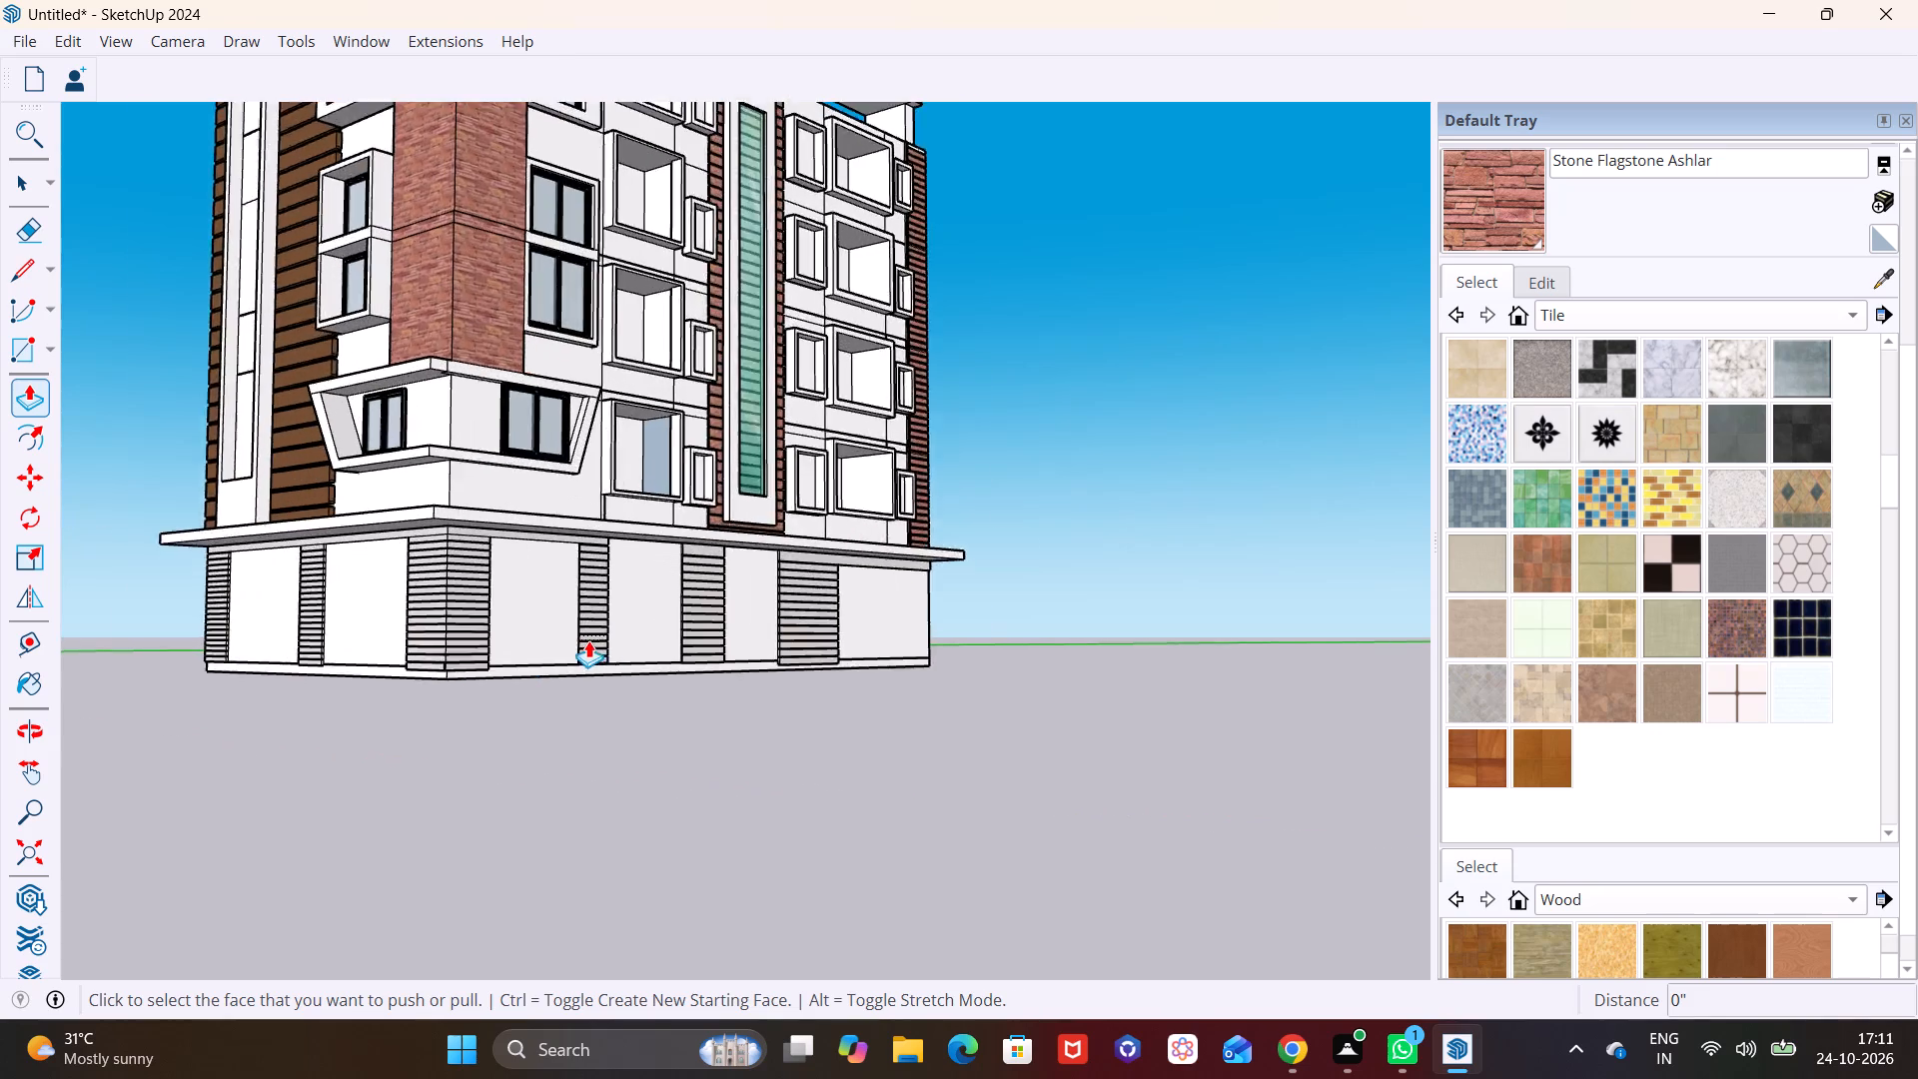
{"action": "scroll", "coordinate": [588, 640], "scroll_direction": "up", "scroll_amount": 4}
{"action": "middle_click_drag", "start_coordinate": [593, 652], "coordinate": [539, 745]}
{"action": "key", "text": "space"}
{"action": "triple_click", "coordinate": [511, 718]}
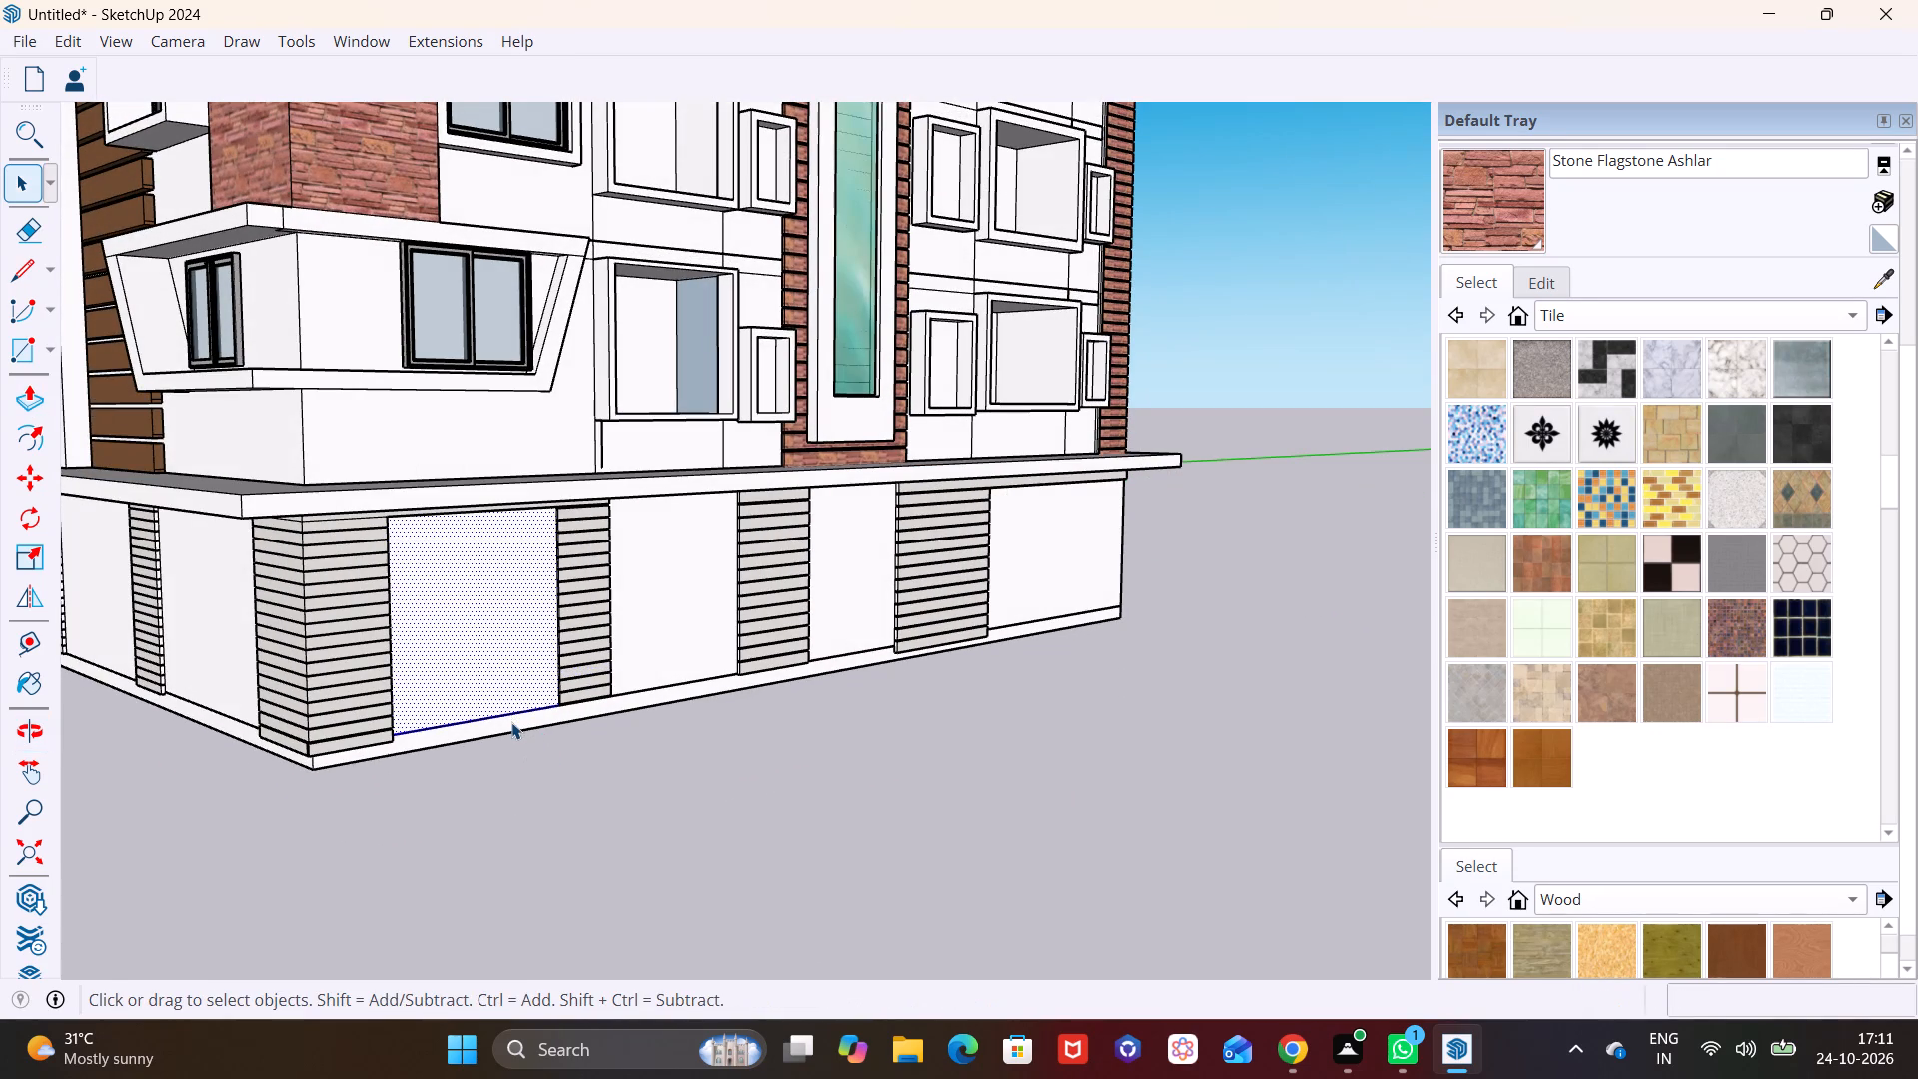
{"action": "left_click", "coordinate": [506, 729]}
{"action": "left_click", "coordinate": [500, 728]}
{"action": "double_click", "coordinate": [497, 727]}
{"action": "left_click", "coordinate": [497, 723]}
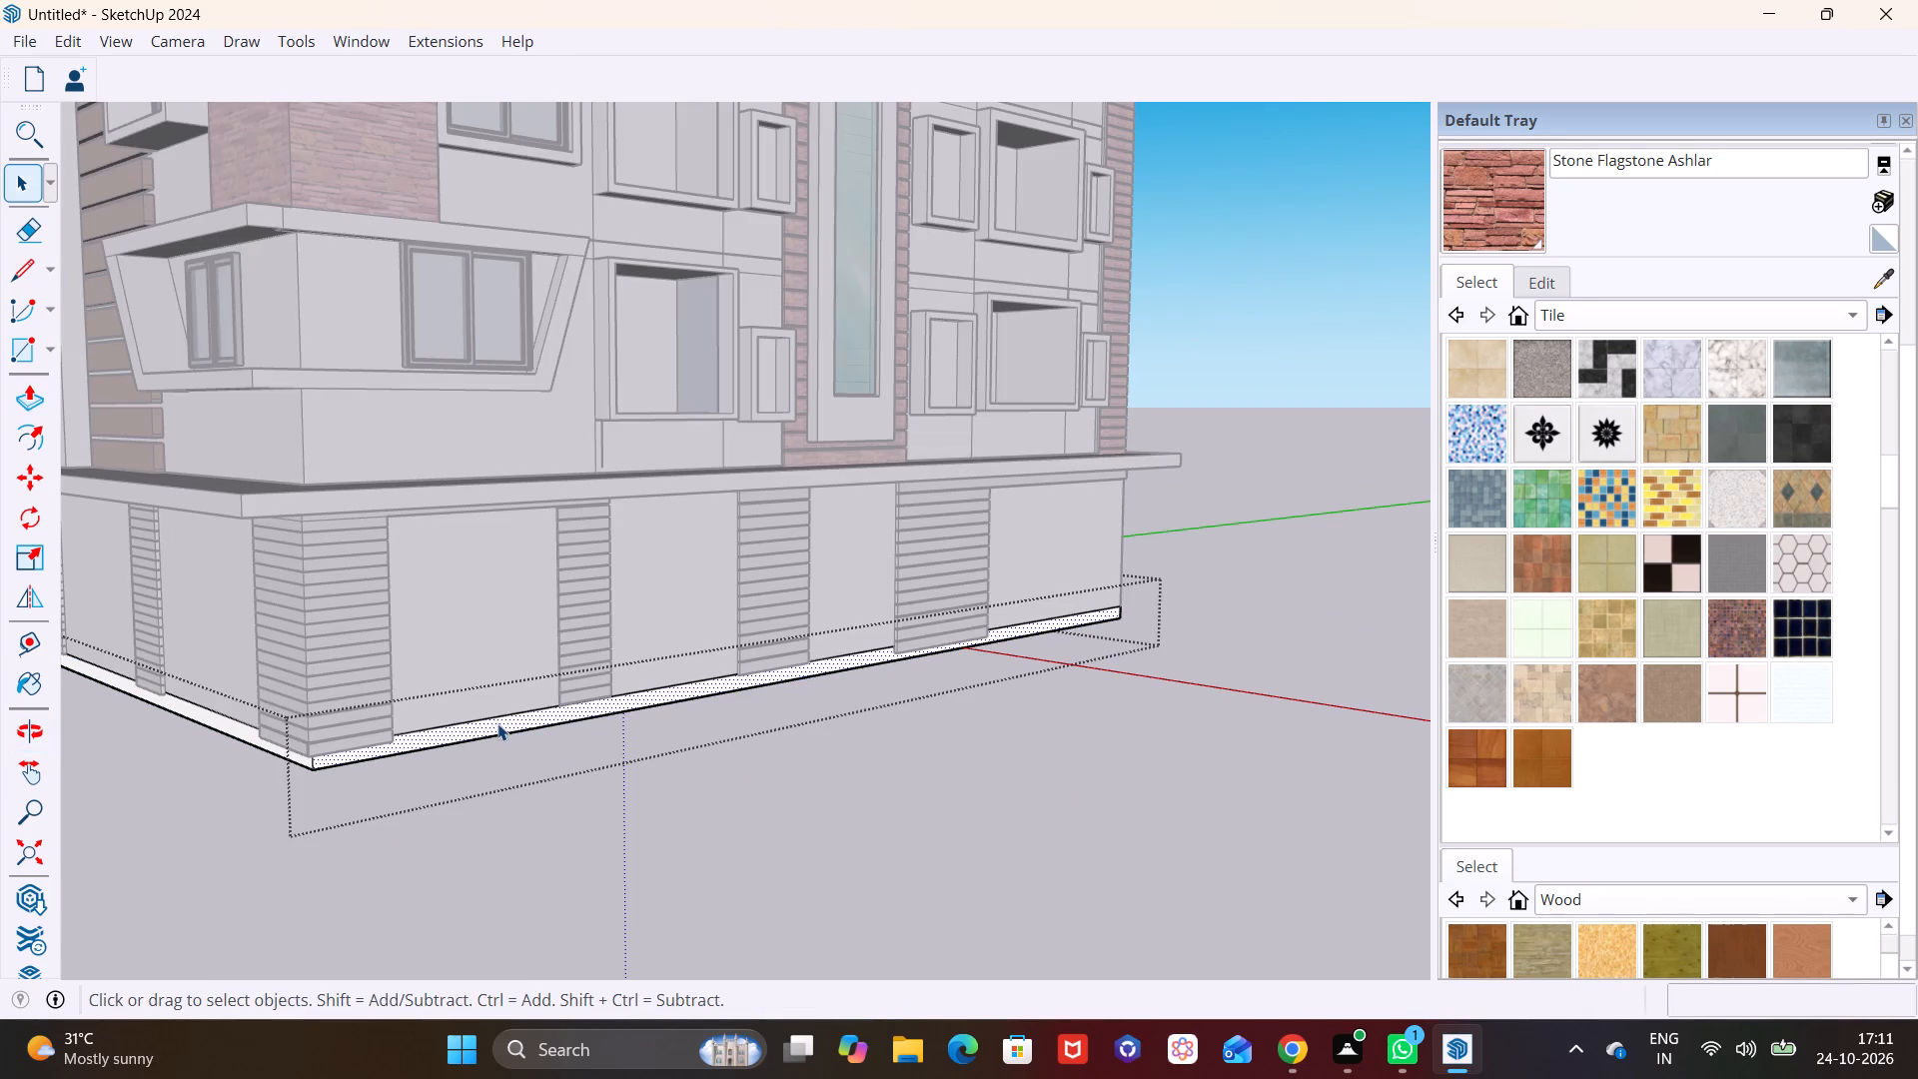
{"action": "left_click", "coordinate": [27, 399]}
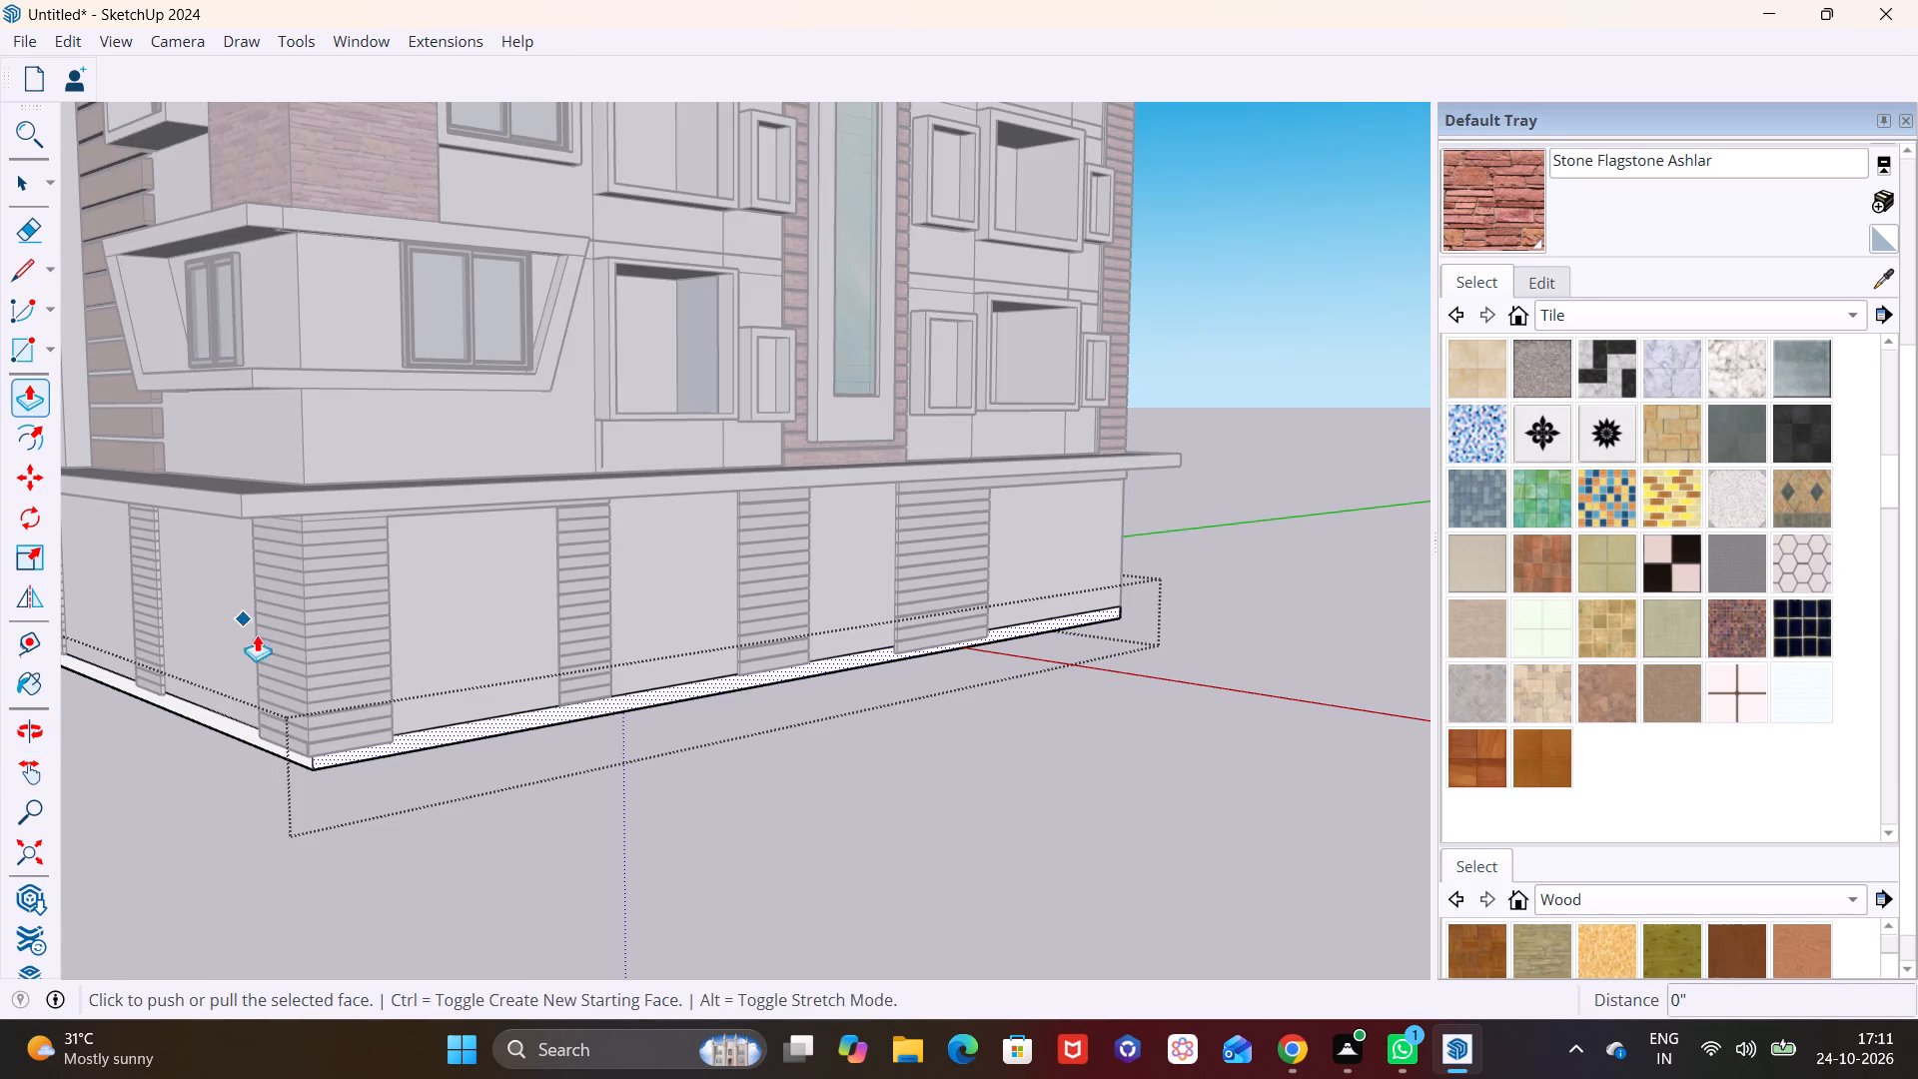
{"action": "left_click", "coordinate": [419, 735]}
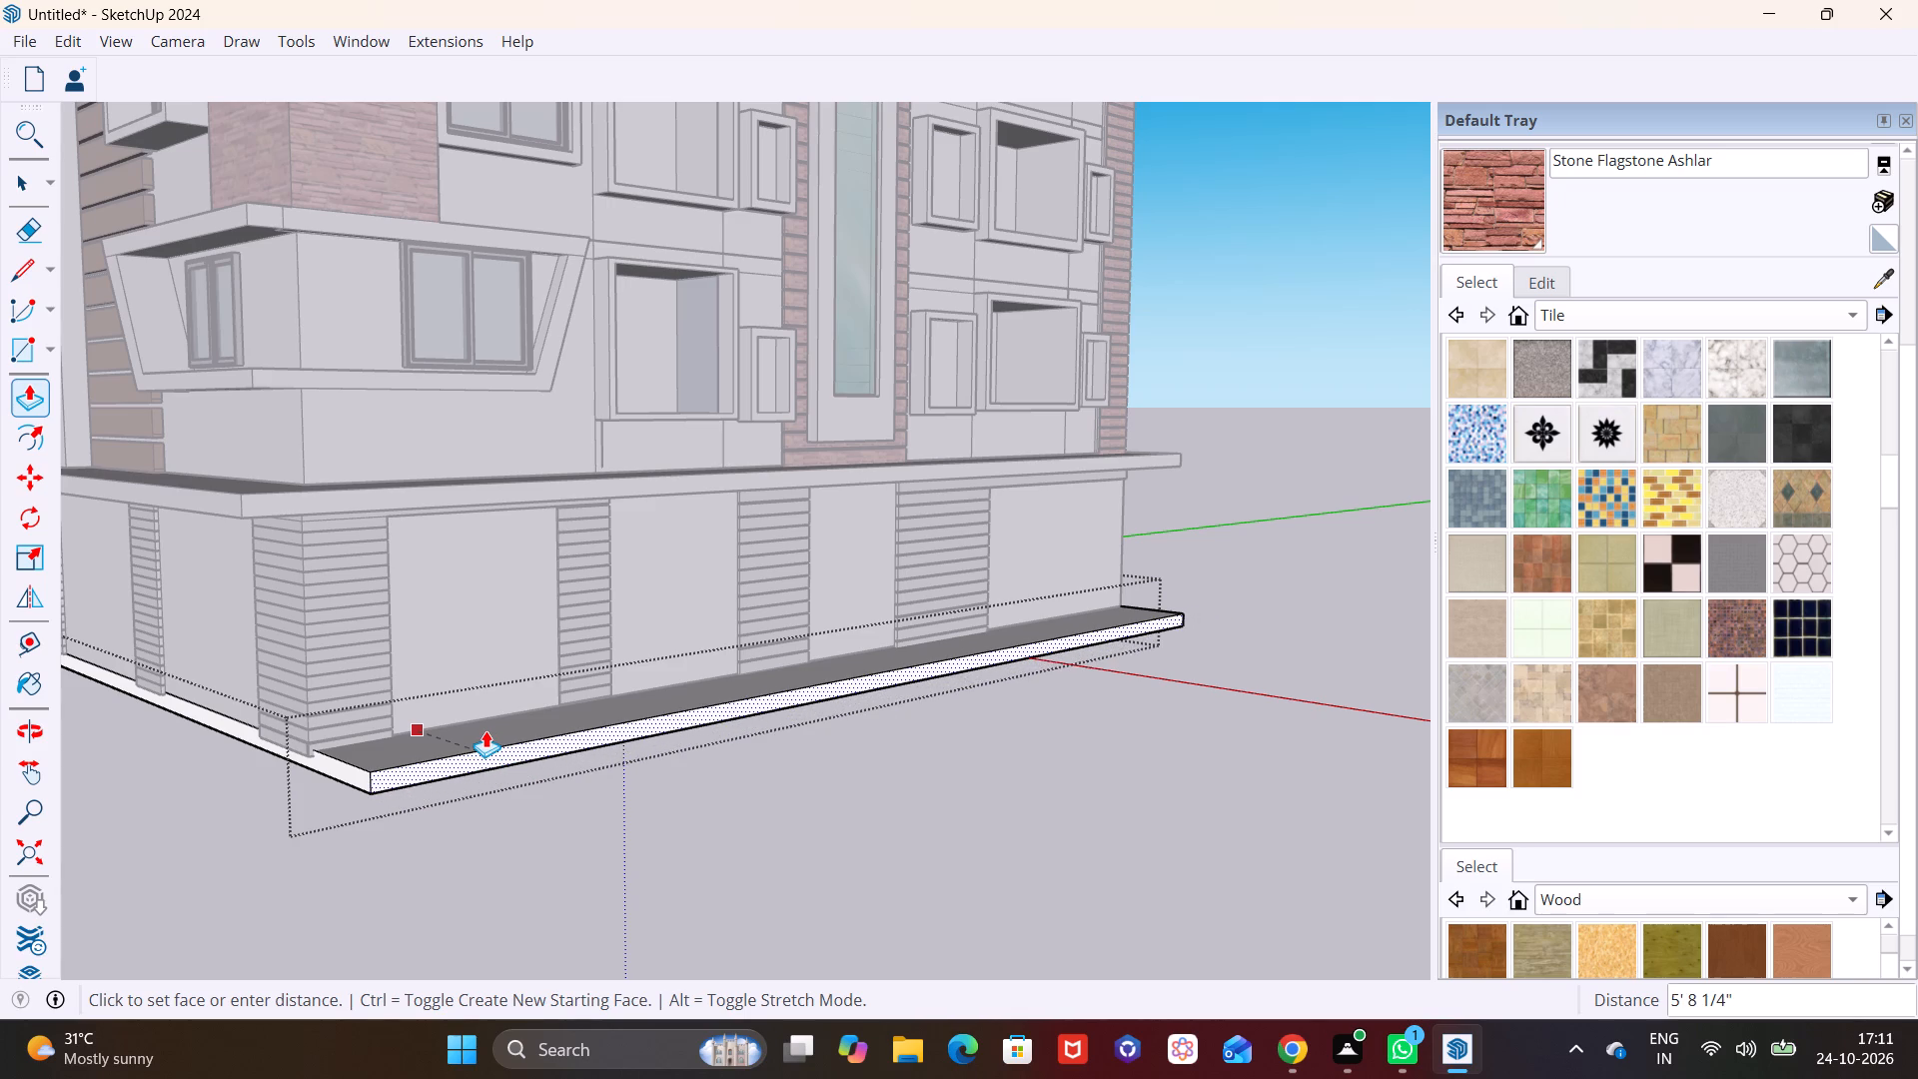
{"action": "left_click", "coordinate": [485, 730]}
Push/Pull the plinth's side below the wood-clad facade outward by about 5' 7 3/16".
{"action": "middle_click_drag", "start_coordinate": [421, 700], "coordinate": [606, 778]}
{"action": "middle_click_drag", "start_coordinate": [417, 760], "coordinate": [740, 627]}
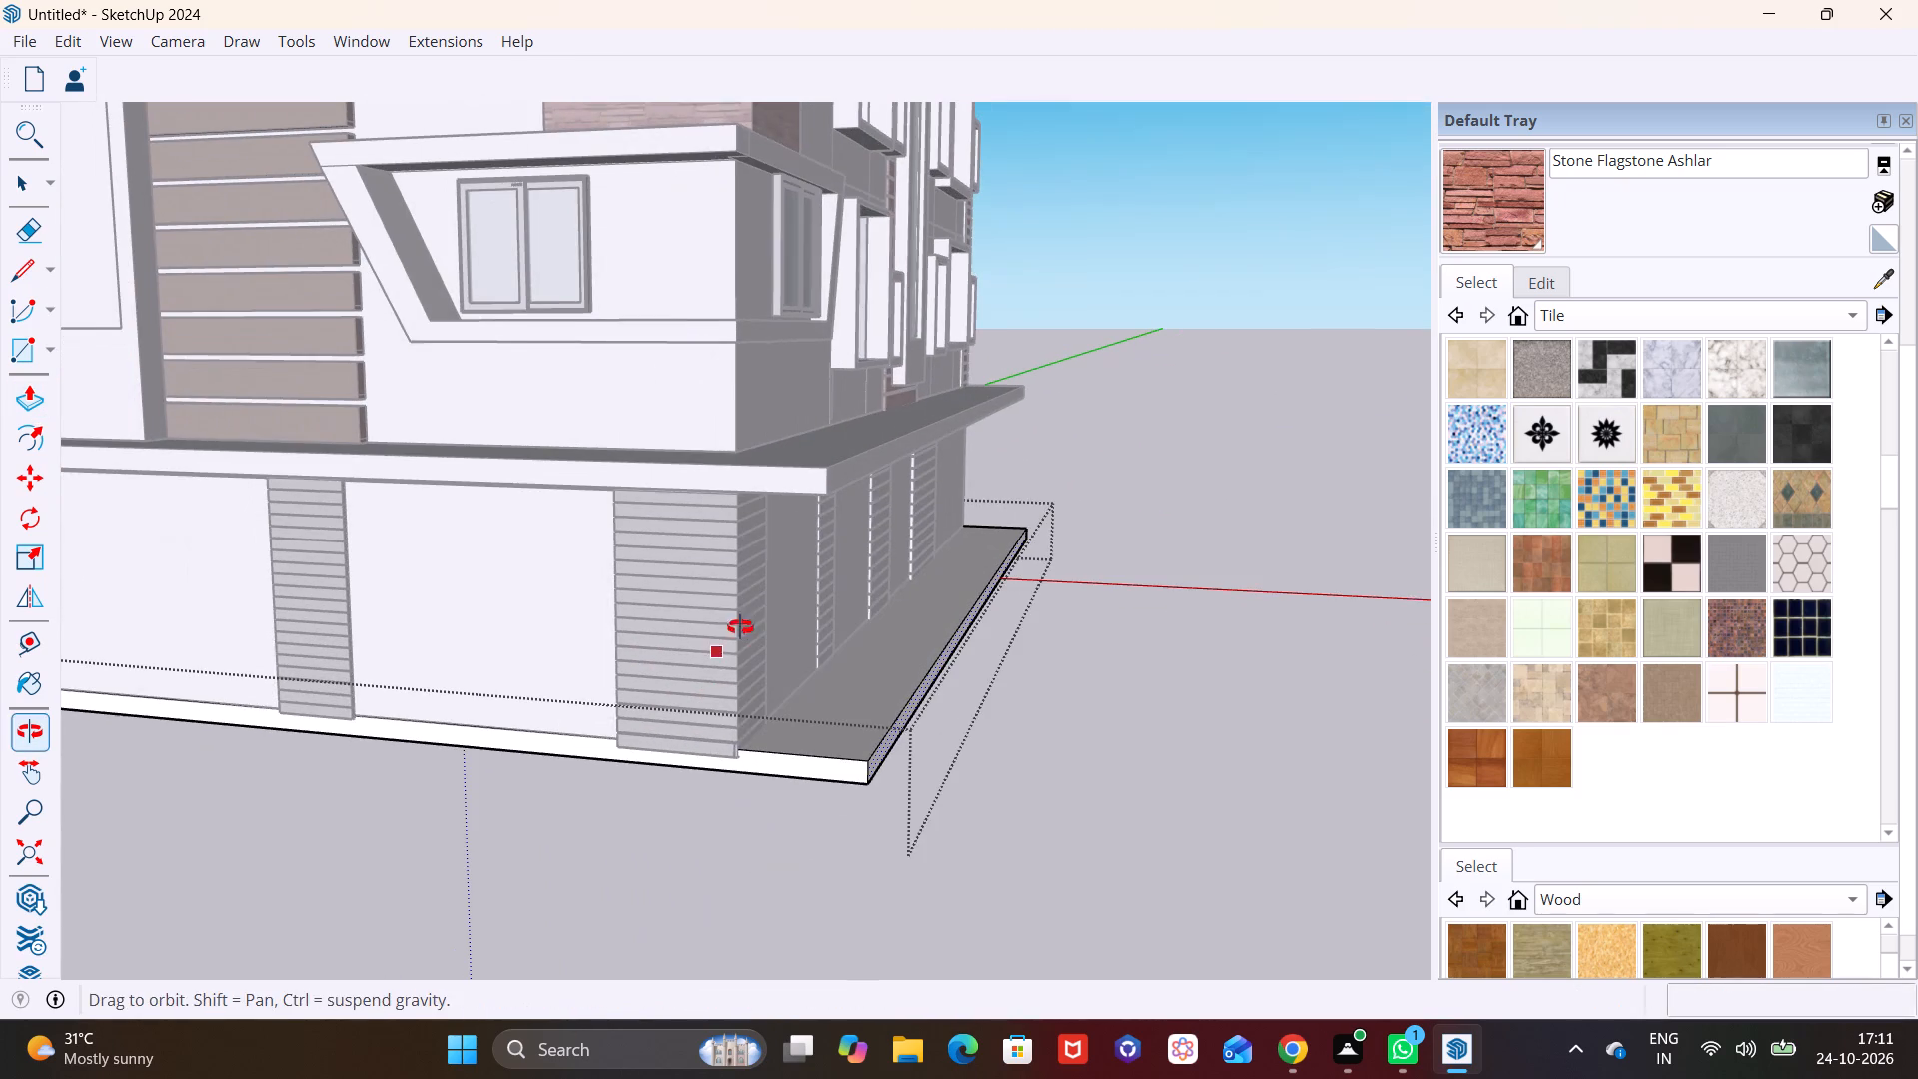
{"action": "key", "text": "v"}
{"action": "key", "text": "space"}
{"action": "left_click", "coordinate": [544, 743]}
{"action": "left_click", "coordinate": [544, 743]}
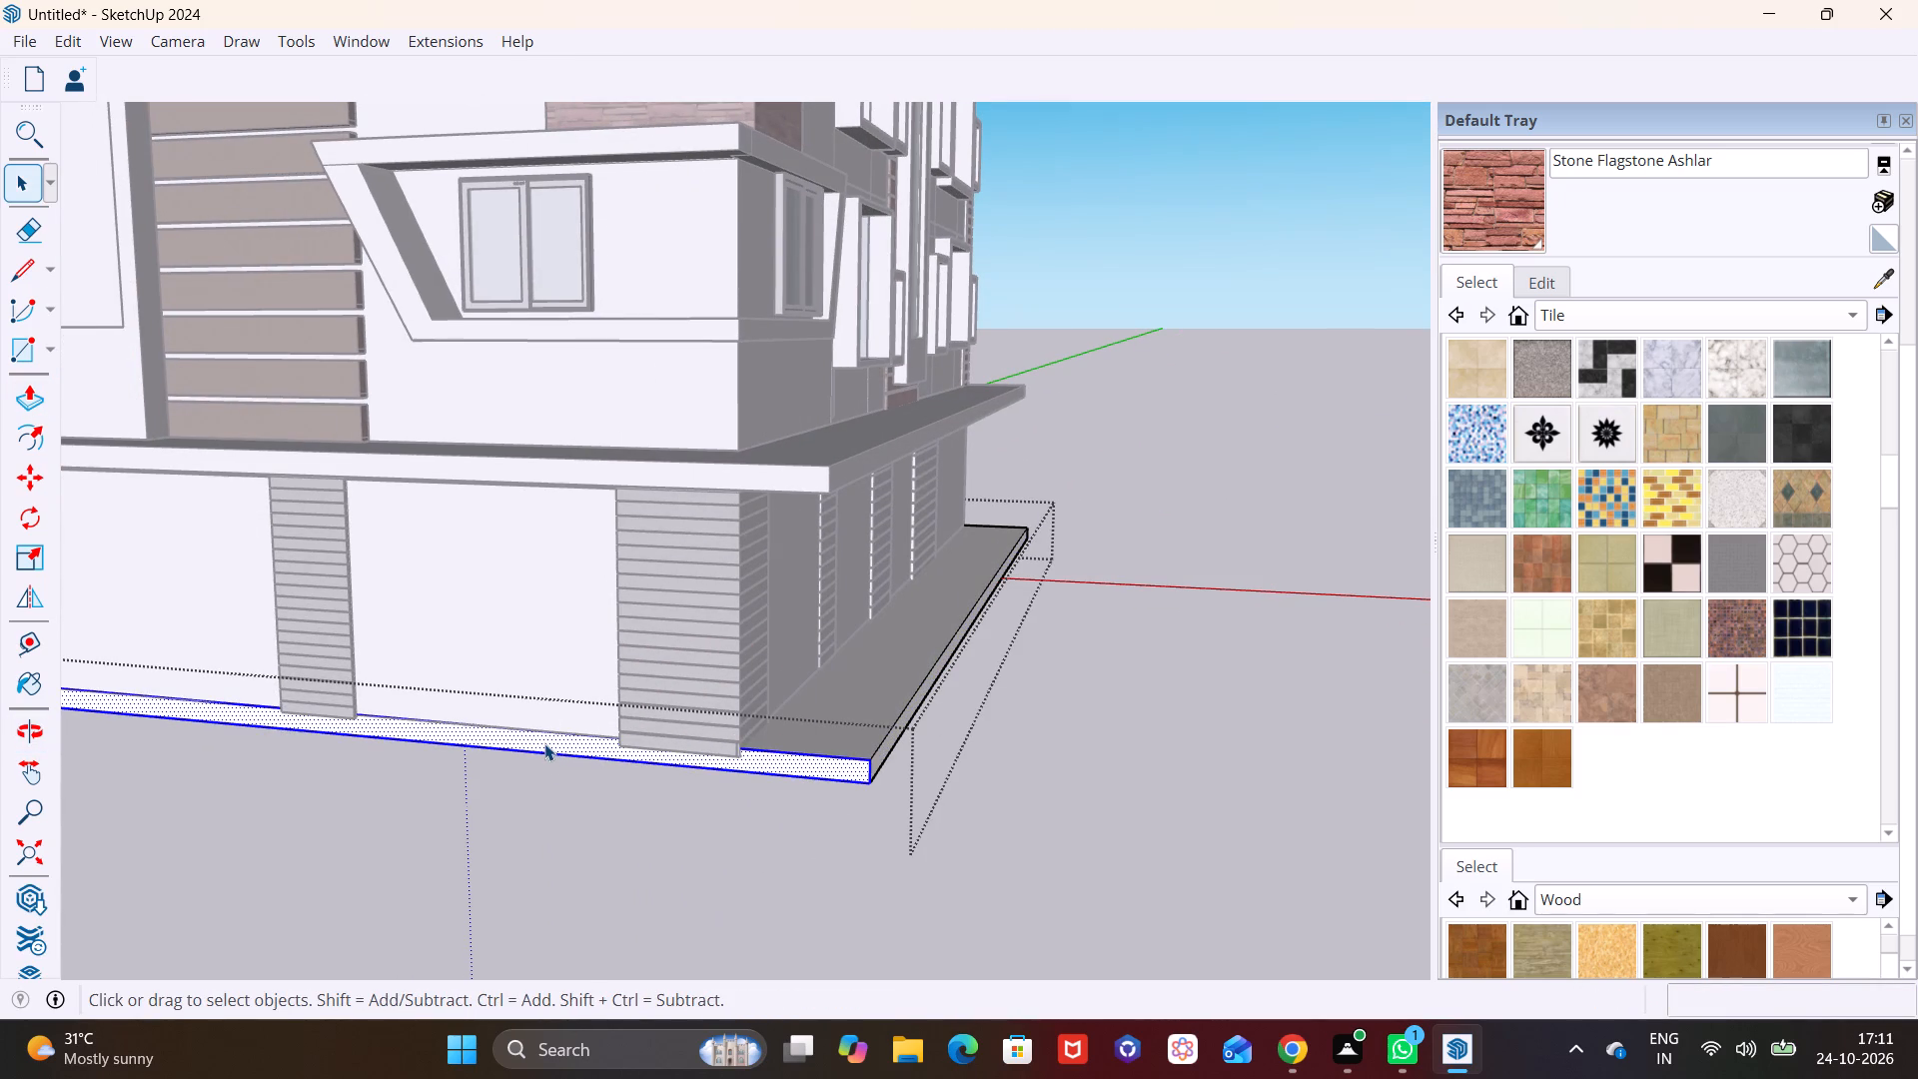
{"action": "left_click", "coordinate": [23, 389]}
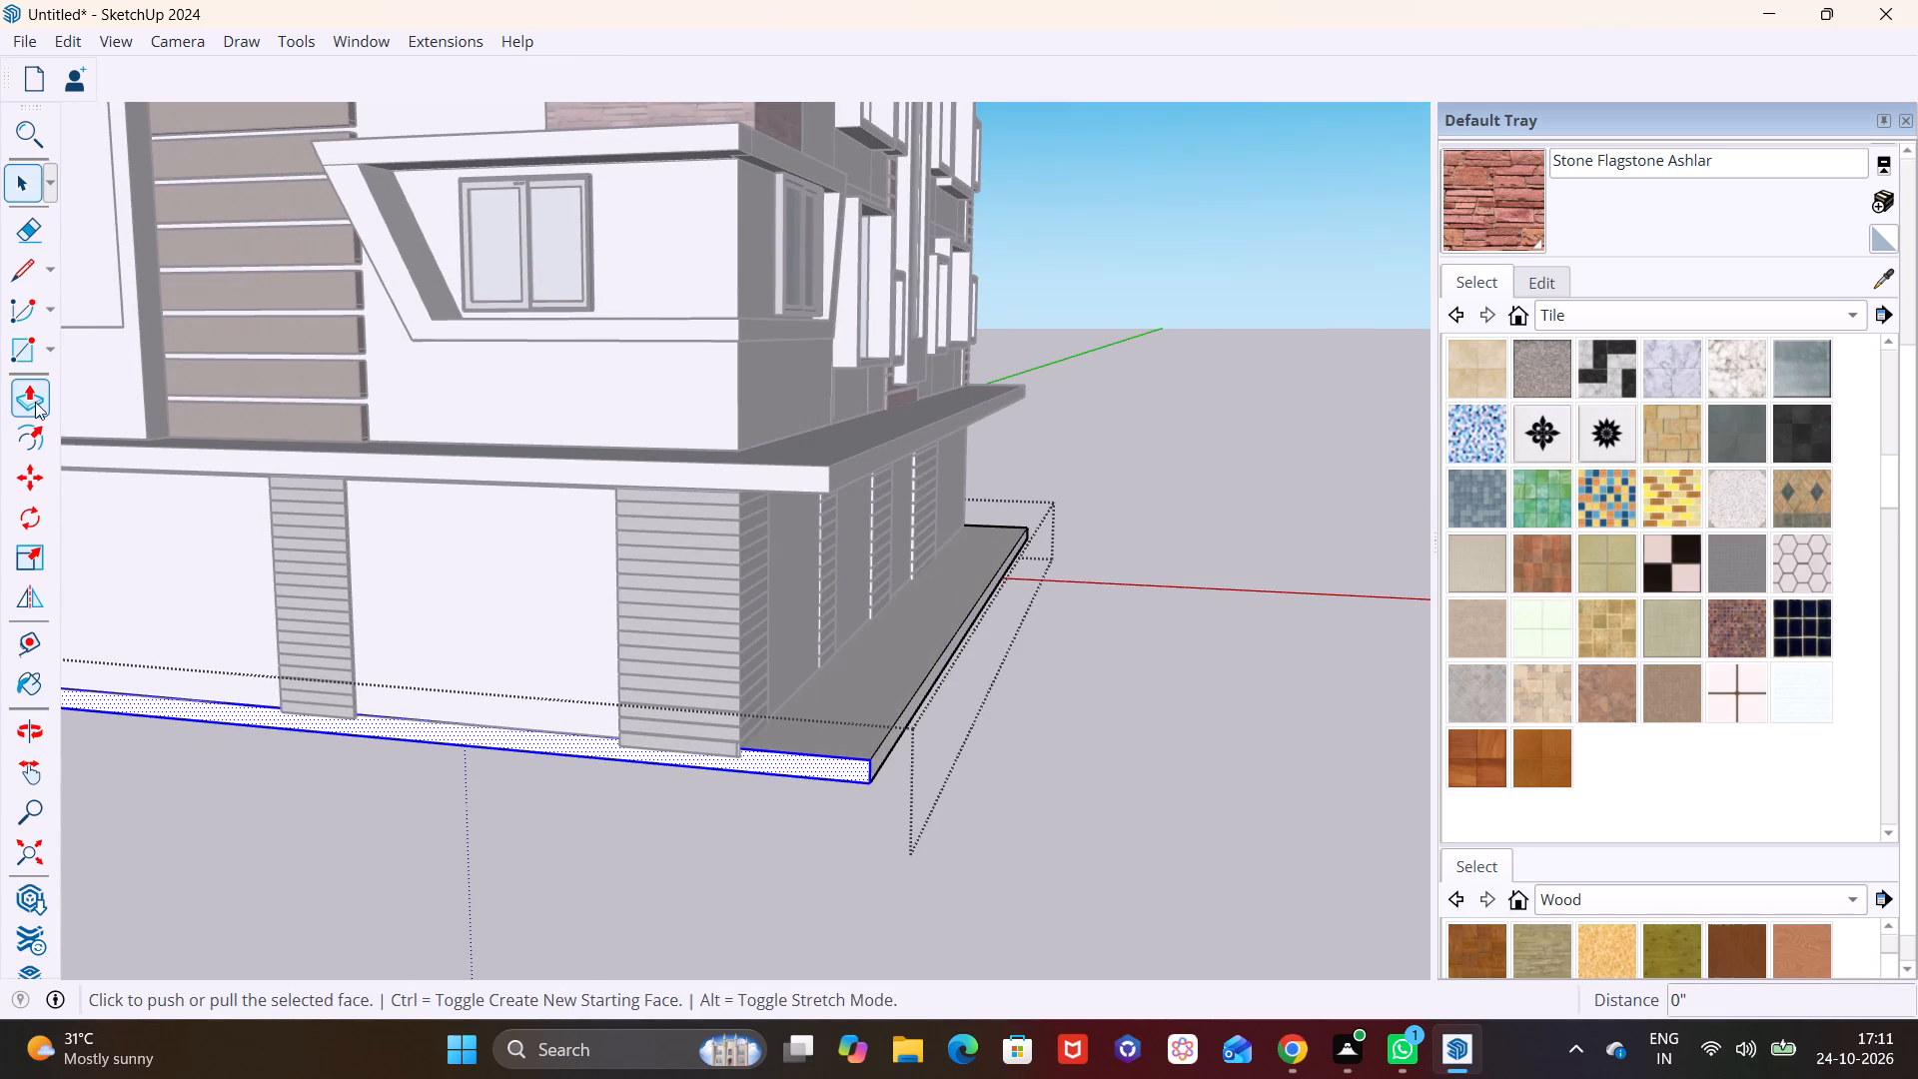
{"action": "left_click", "coordinate": [823, 763]}
{"action": "left_click", "coordinate": [776, 788]}
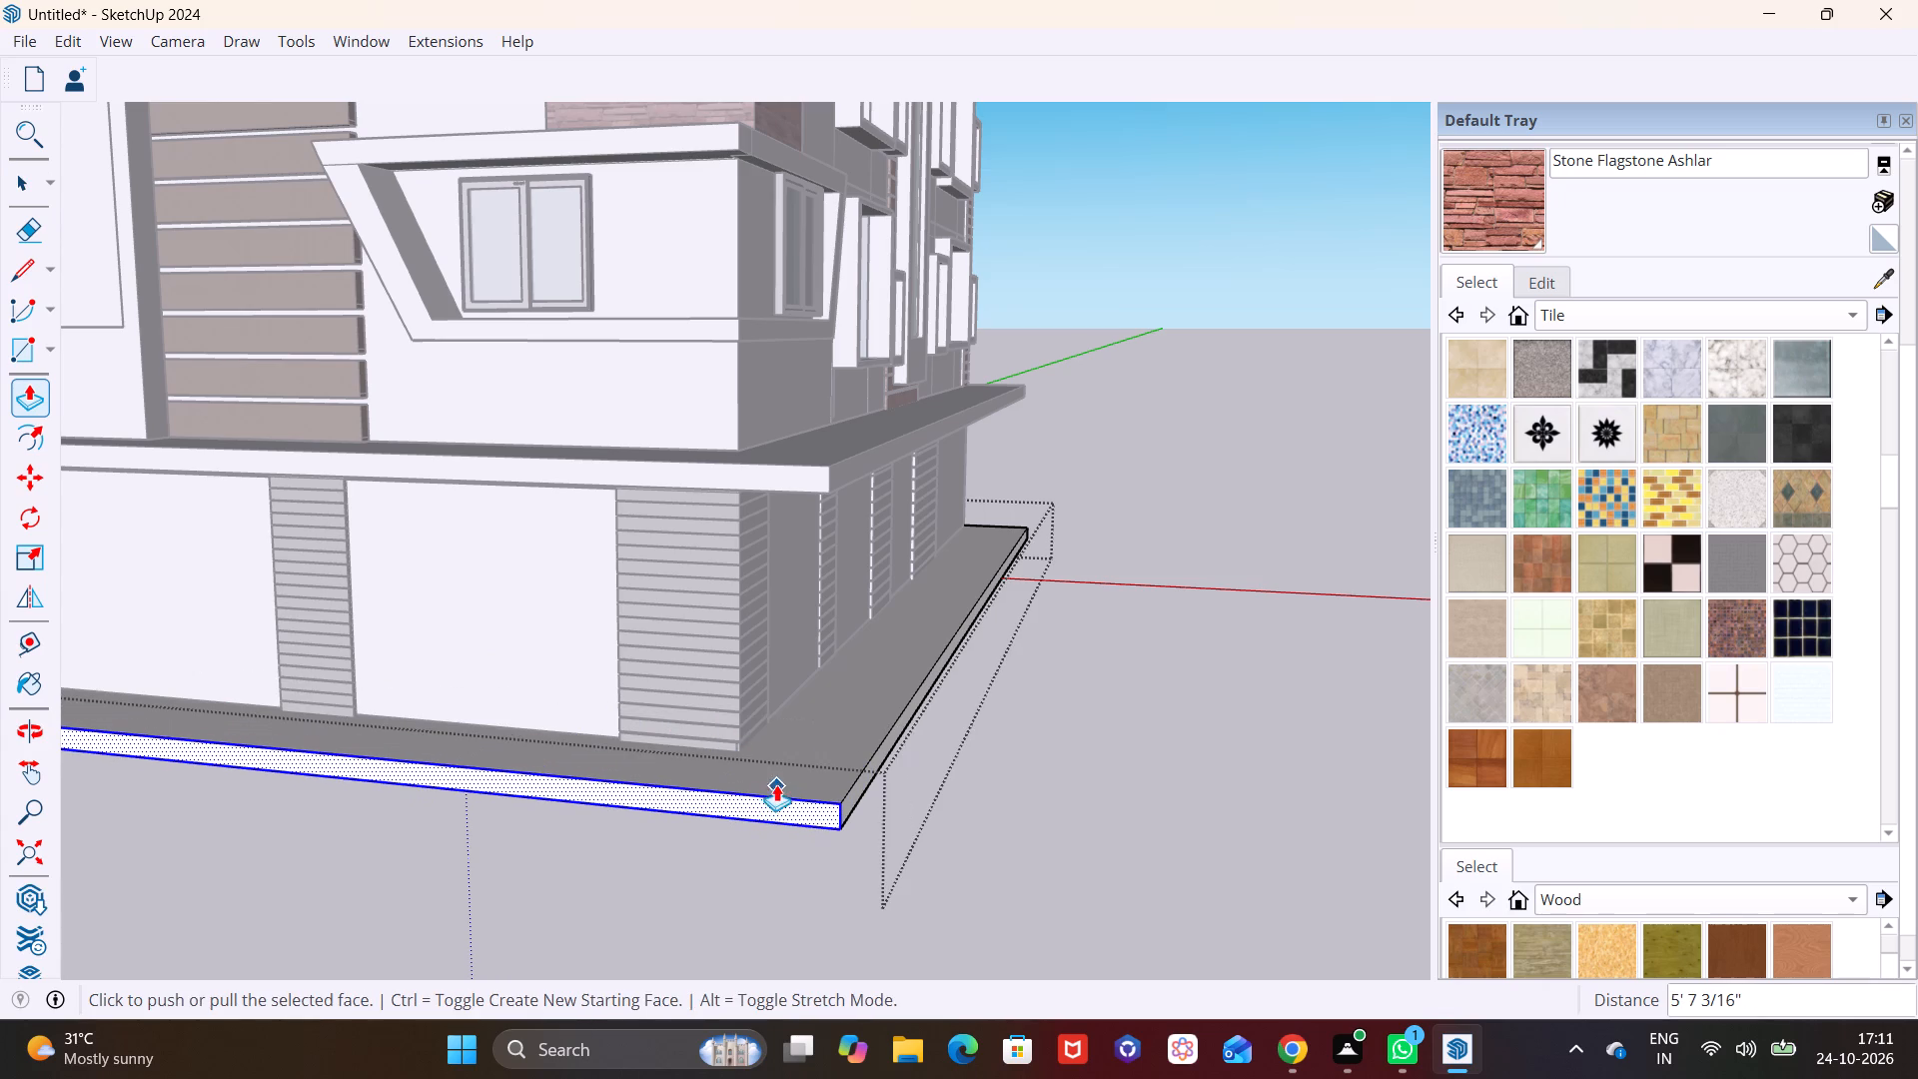
Push/Pull the plinth's side along the blank wall next to the wood-clad facade outward by about 3' 3 1/16".
{"action": "scroll", "coordinate": [746, 671], "scroll_direction": "down", "scroll_amount": 7}
{"action": "middle_click_drag", "start_coordinate": [461, 662], "coordinate": [1030, 701]}
{"action": "scroll", "coordinate": [676, 769], "scroll_direction": "up", "scroll_amount": 7}
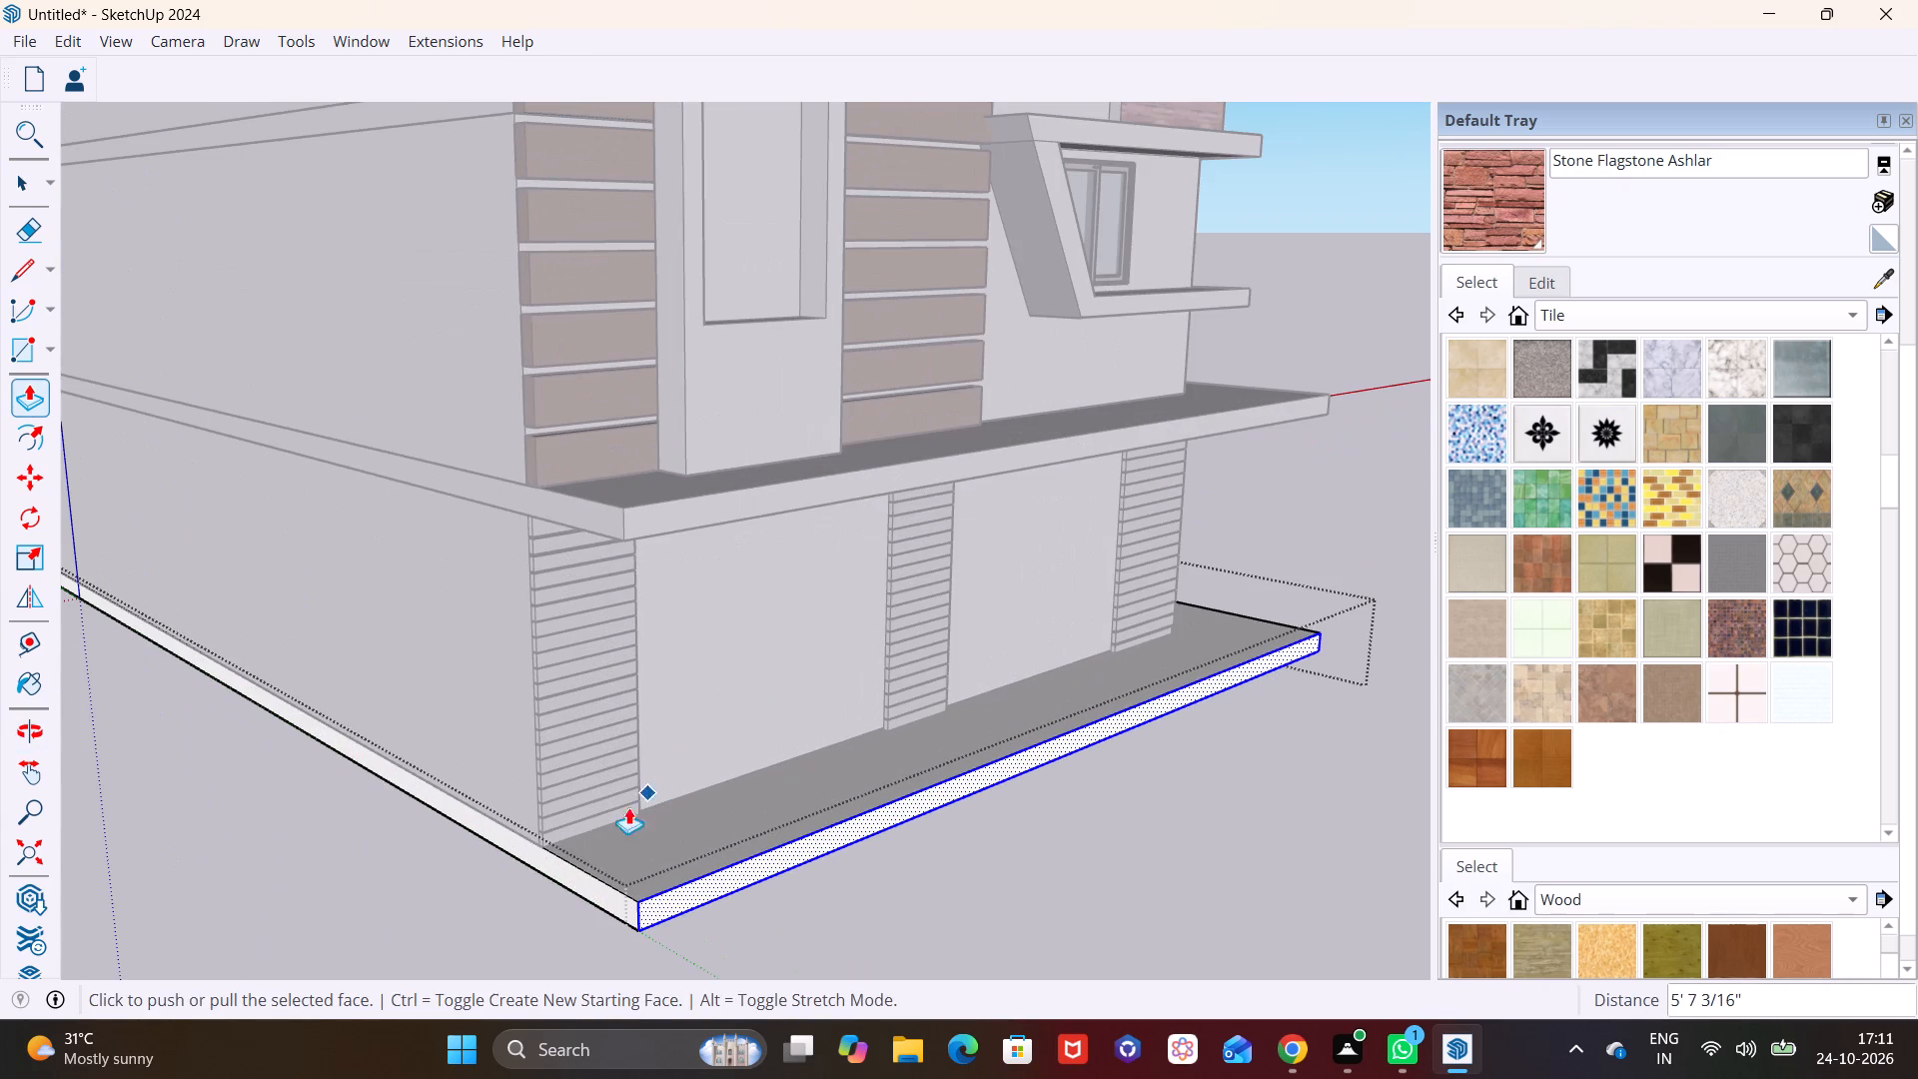
{"action": "key", "text": "space"}
{"action": "left_click", "coordinate": [555, 870]}
{"action": "scroll", "coordinate": [561, 852], "scroll_direction": "down", "scroll_amount": 3}
{"action": "middle_click_drag", "start_coordinate": [566, 845], "coordinate": [718, 760], "text": "shift"}
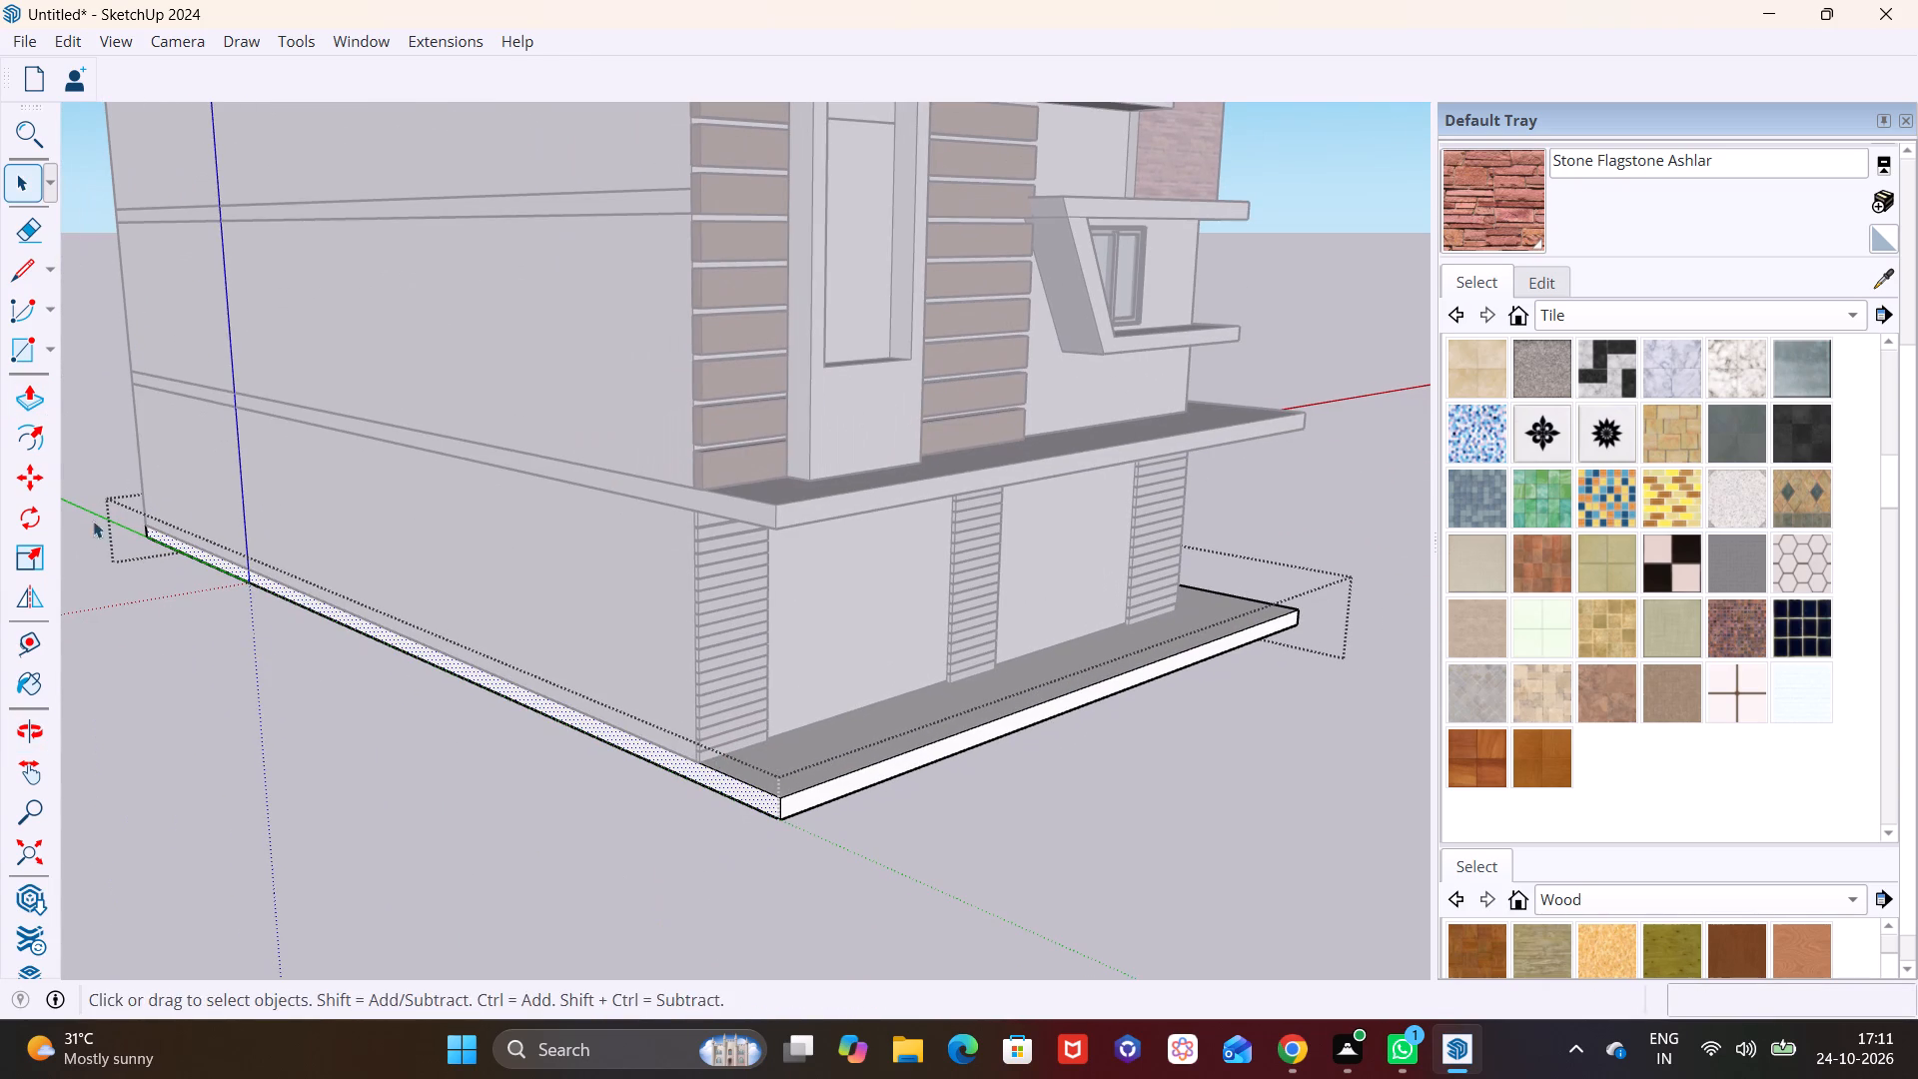
{"action": "left_click", "coordinate": [24, 393]}
{"action": "left_click", "coordinate": [651, 752]}
{"action": "left_click", "coordinate": [602, 773]}
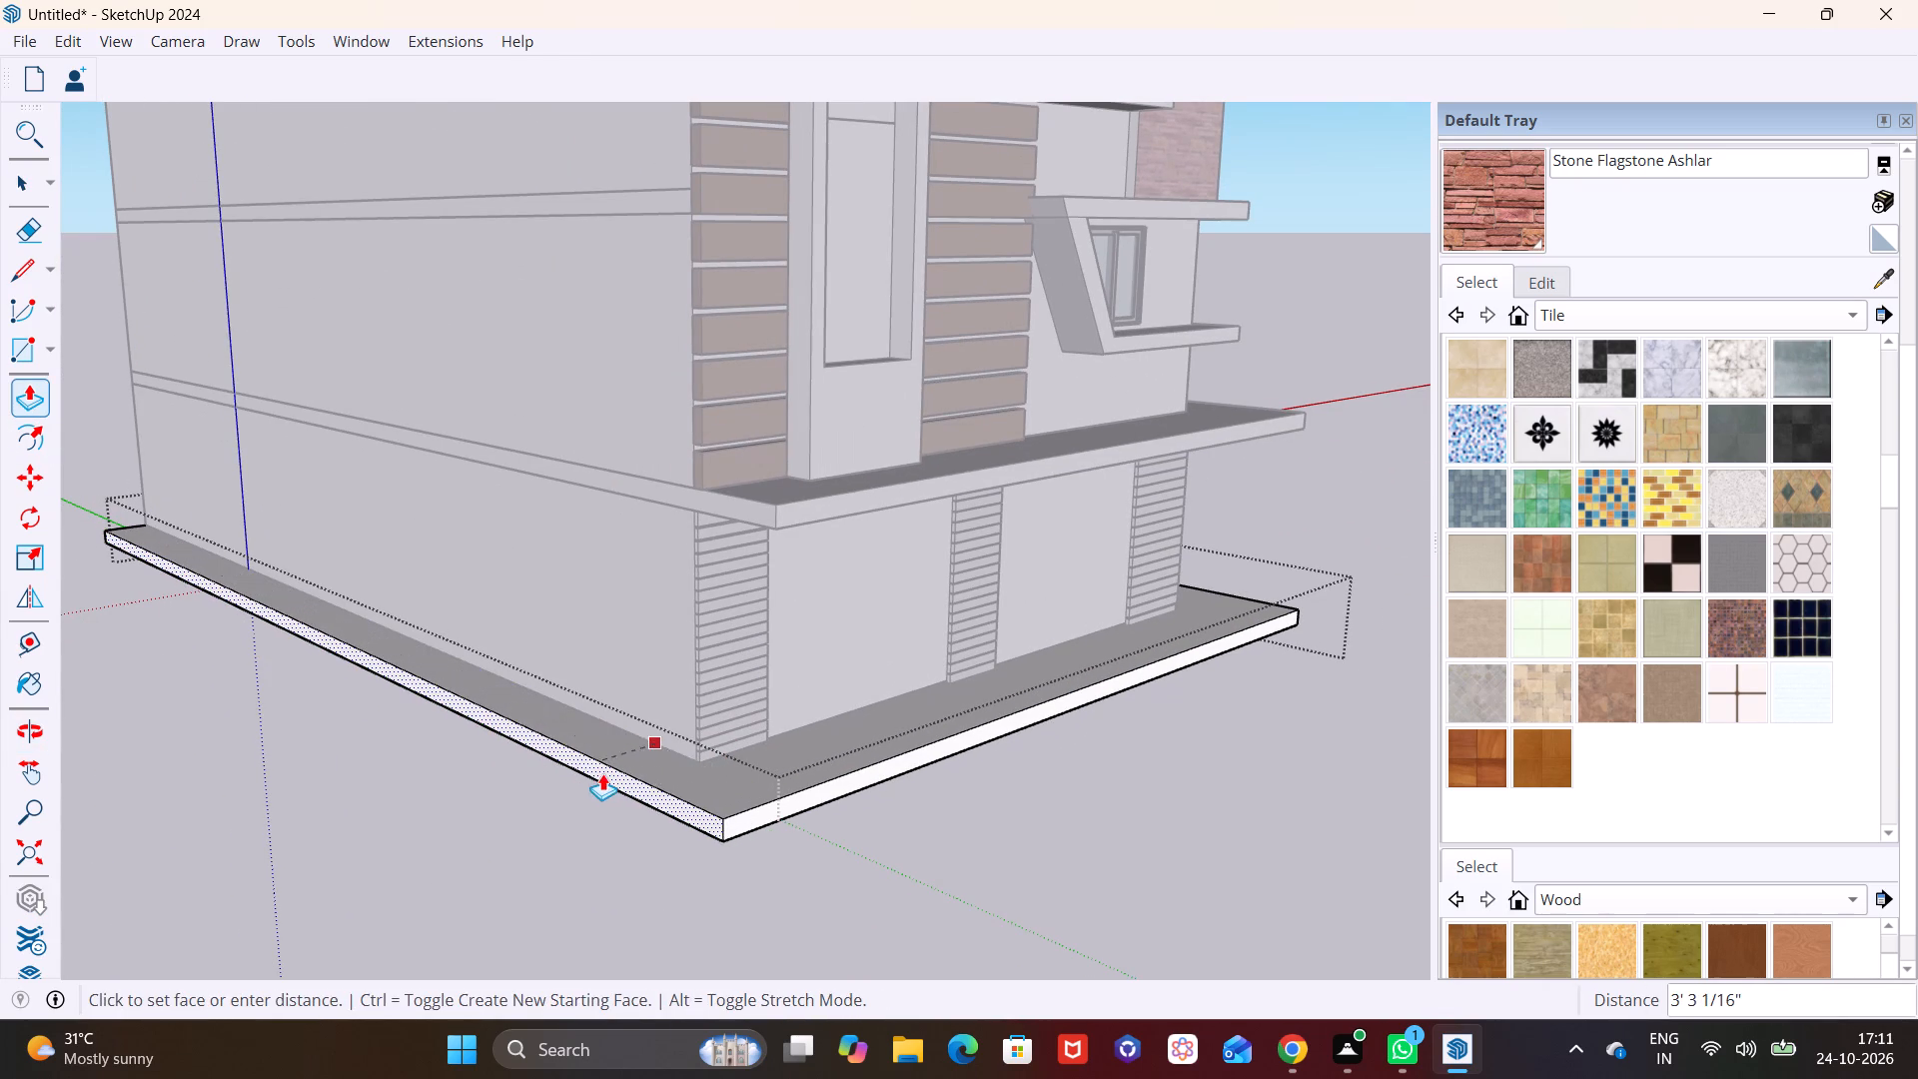
Push/Pull the plinth's remaining side, along the other blank wall, outward and finish editing the plinth.
{"action": "scroll", "coordinate": [323, 624], "scroll_direction": "down", "scroll_amount": 3}
{"action": "middle_click_drag", "start_coordinate": [280, 622], "coordinate": [853, 784]}
{"action": "middle_click_drag", "start_coordinate": [208, 791], "coordinate": [947, 713], "text": "shift"}
{"action": "scroll", "coordinate": [863, 819], "scroll_direction": "up", "scroll_amount": 5}
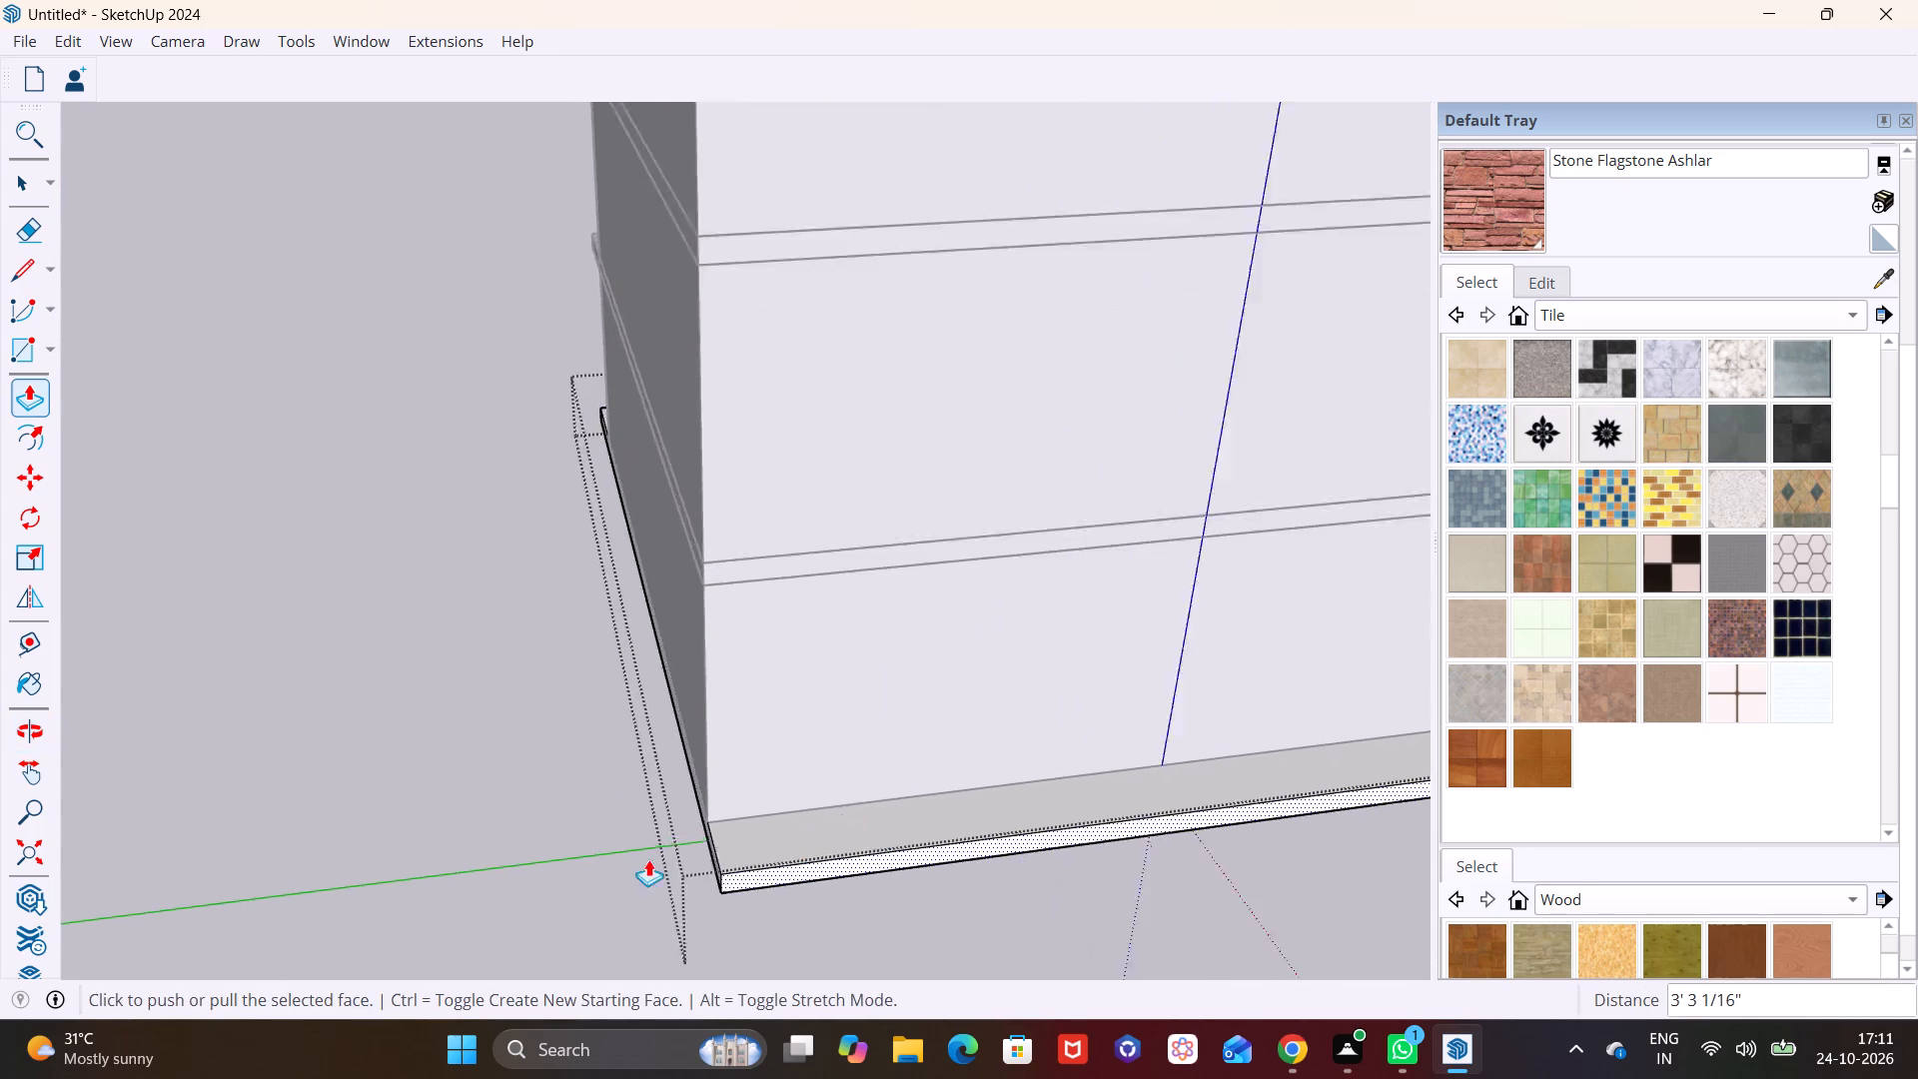
{"action": "scroll", "coordinate": [648, 859], "scroll_direction": "up", "scroll_amount": 2}
{"action": "middle_click_drag", "start_coordinate": [738, 834], "coordinate": [957, 846]}
{"action": "key", "text": "space"}
{"action": "left_click", "coordinate": [1091, 758]}
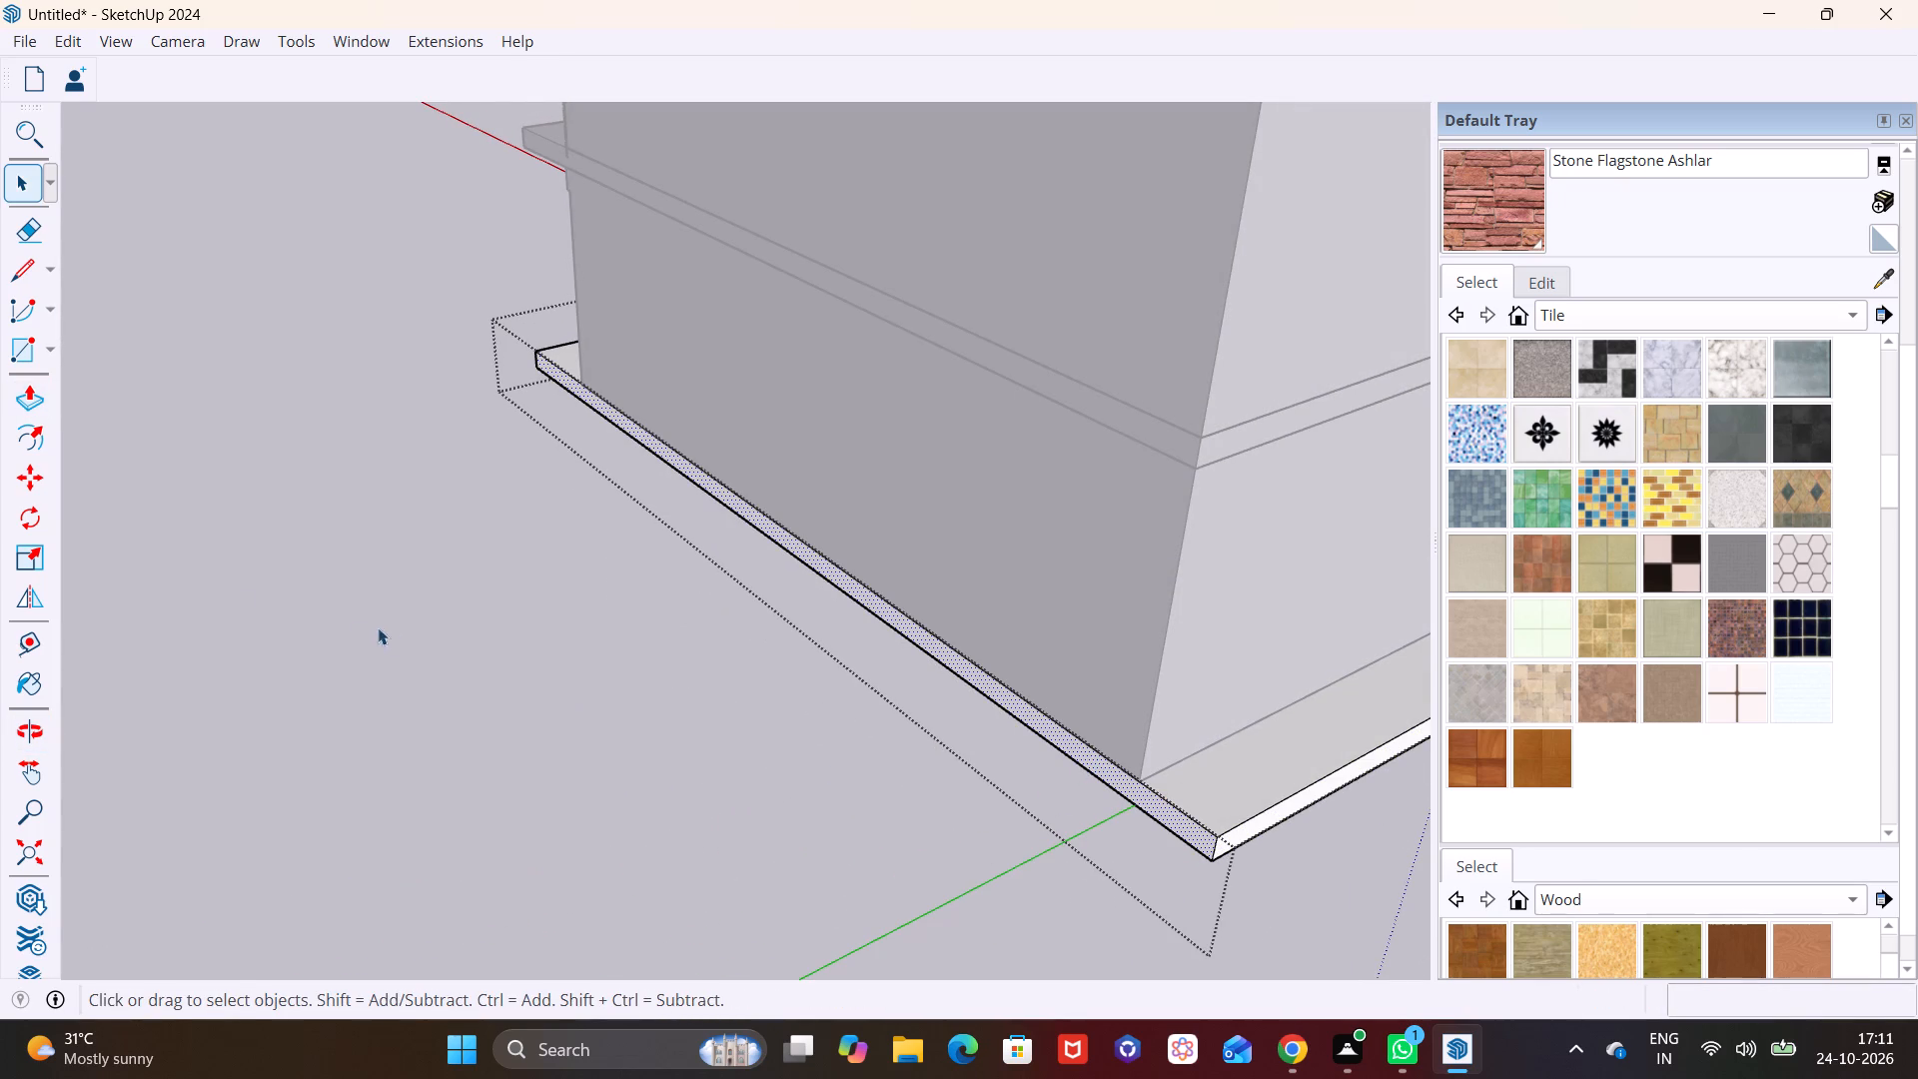
{"action": "left_click", "coordinate": [29, 389]}
{"action": "left_click", "coordinate": [1066, 732]}
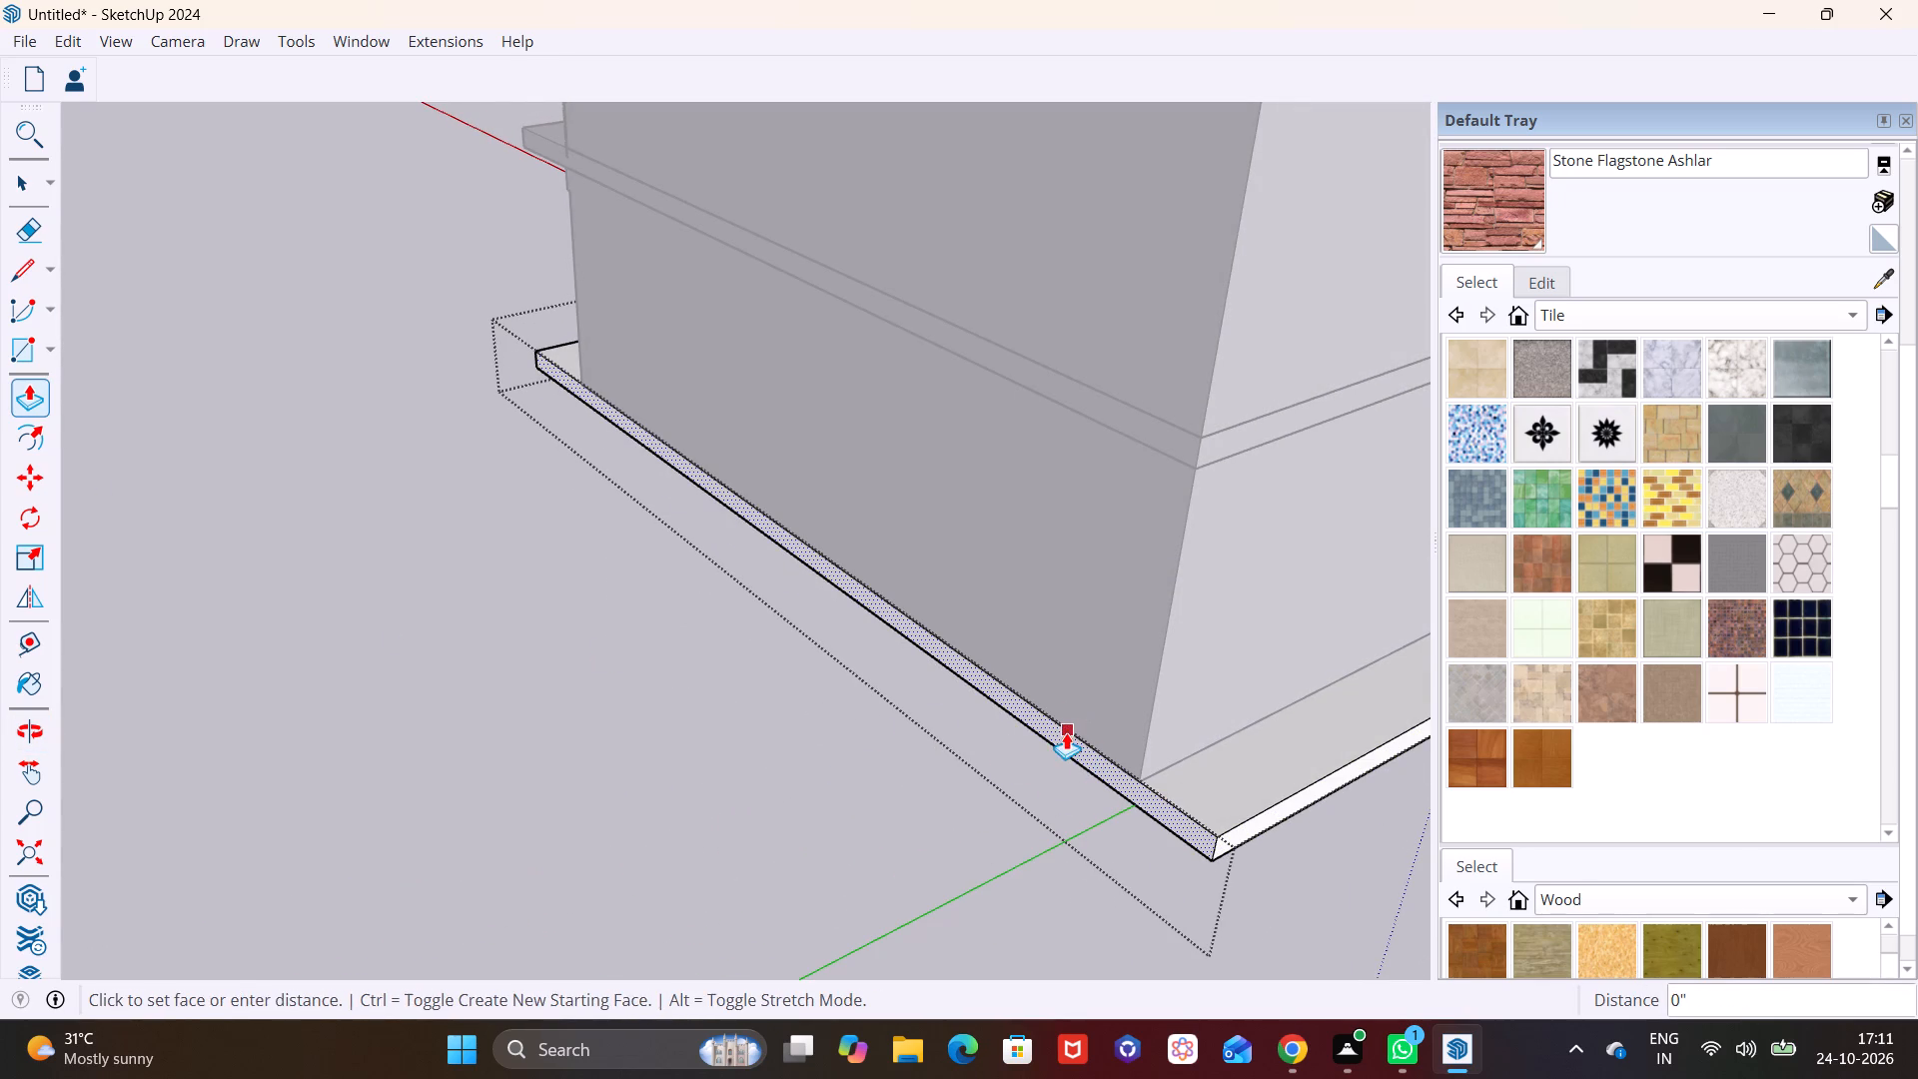
{"action": "left_click", "coordinate": [967, 760]}
{"action": "scroll", "coordinate": [423, 709], "scroll_direction": "down", "scroll_amount": 7}
{"action": "middle_click_drag", "start_coordinate": [478, 757], "coordinate": [1614, 684]}
{"action": "scroll", "coordinate": [734, 527], "scroll_direction": "down", "scroll_amount": 6}
{"action": "key", "text": "space"}
{"action": "left_click", "coordinate": [941, 684]}
Examine the plinth and facades from around the whole building.
{"action": "middle_click_drag", "start_coordinate": [910, 610], "coordinate": [891, 914]}
{"action": "middle_click_drag", "start_coordinate": [799, 724], "coordinate": [777, 782]}
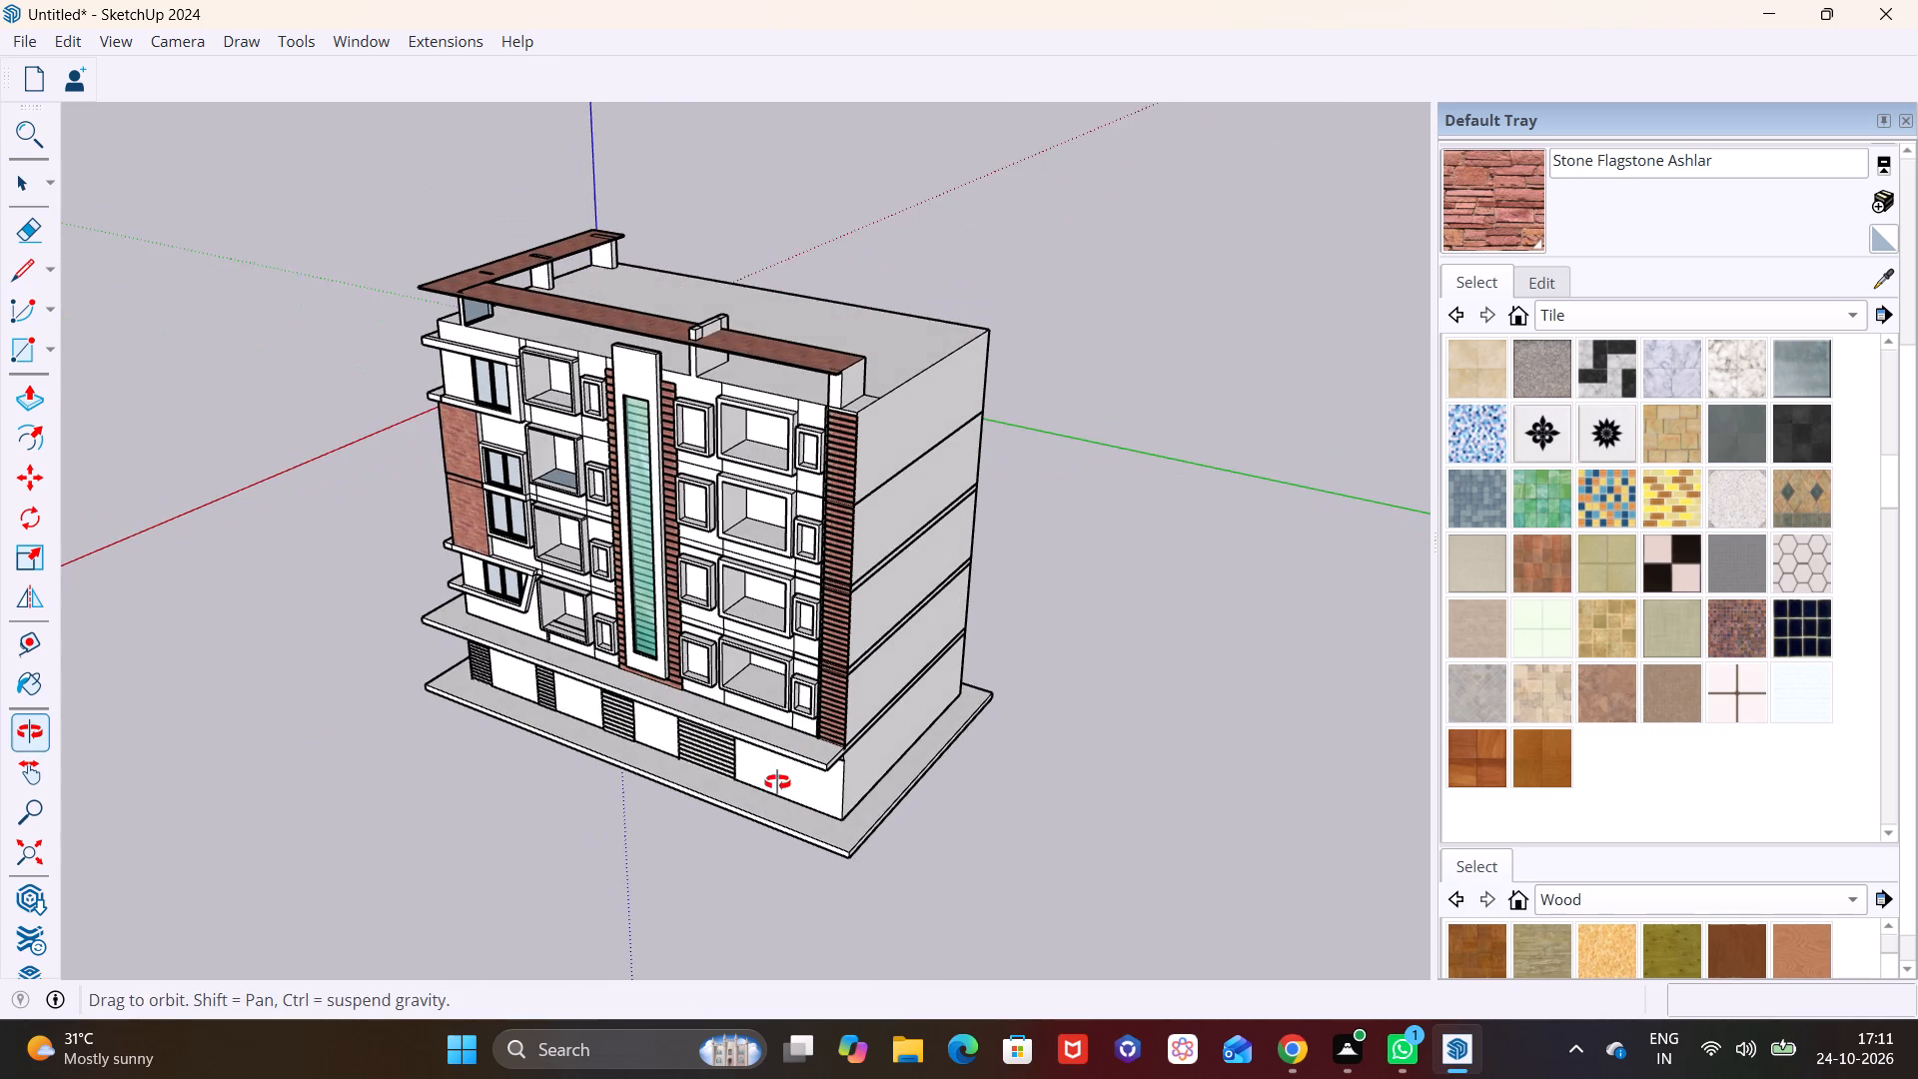
{"action": "middle_click_drag", "start_coordinate": [777, 782], "coordinate": [775, 784]}
{"action": "scroll", "coordinate": [827, 793], "scroll_direction": "up", "scroll_amount": 2}
{"action": "middle_click_drag", "start_coordinate": [816, 779], "coordinate": [785, 613]}
{"action": "scroll", "coordinate": [806, 743], "scroll_direction": "up", "scroll_amount": 1}
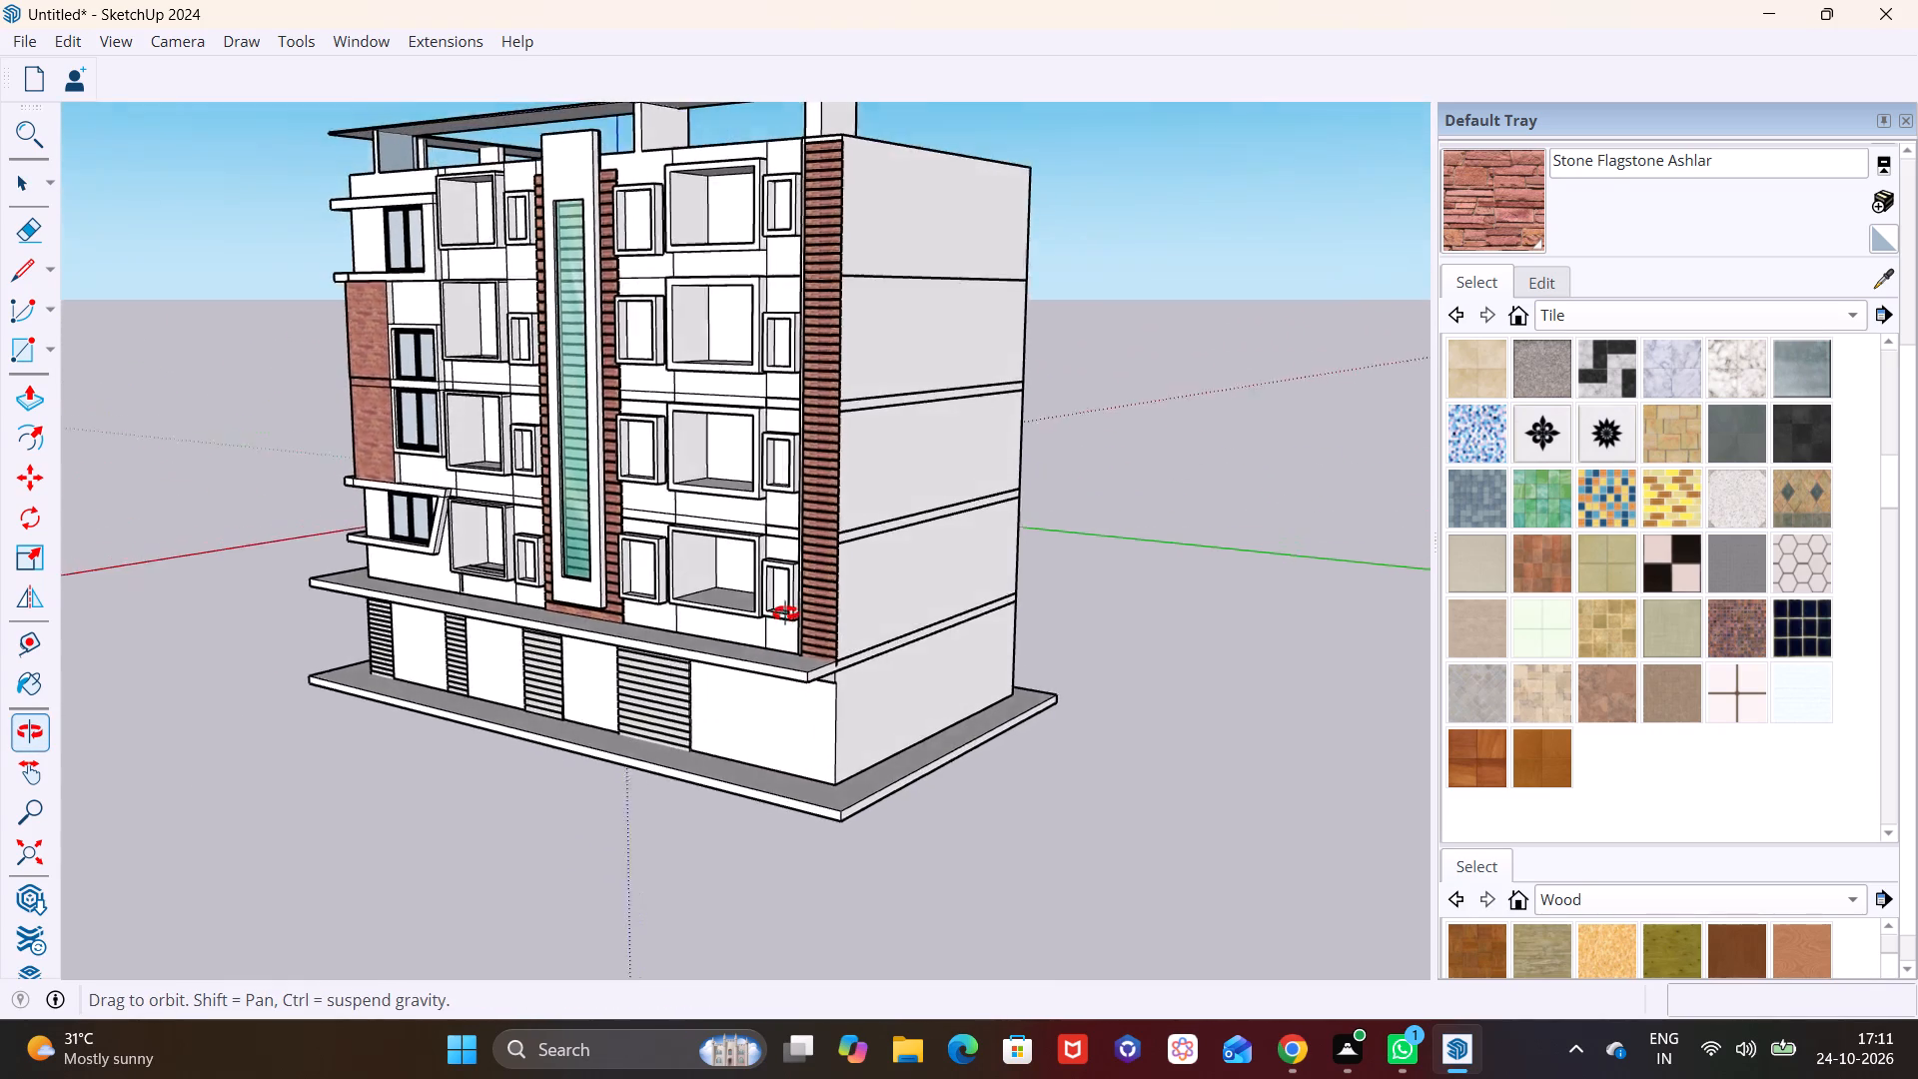
{"action": "middle_click_drag", "start_coordinate": [785, 613], "coordinate": [1110, 602]}
{"action": "middle_click_drag", "start_coordinate": [599, 741], "coordinate": [973, 693]}
{"action": "middle_click_drag", "start_coordinate": [803, 710], "coordinate": [937, 707]}
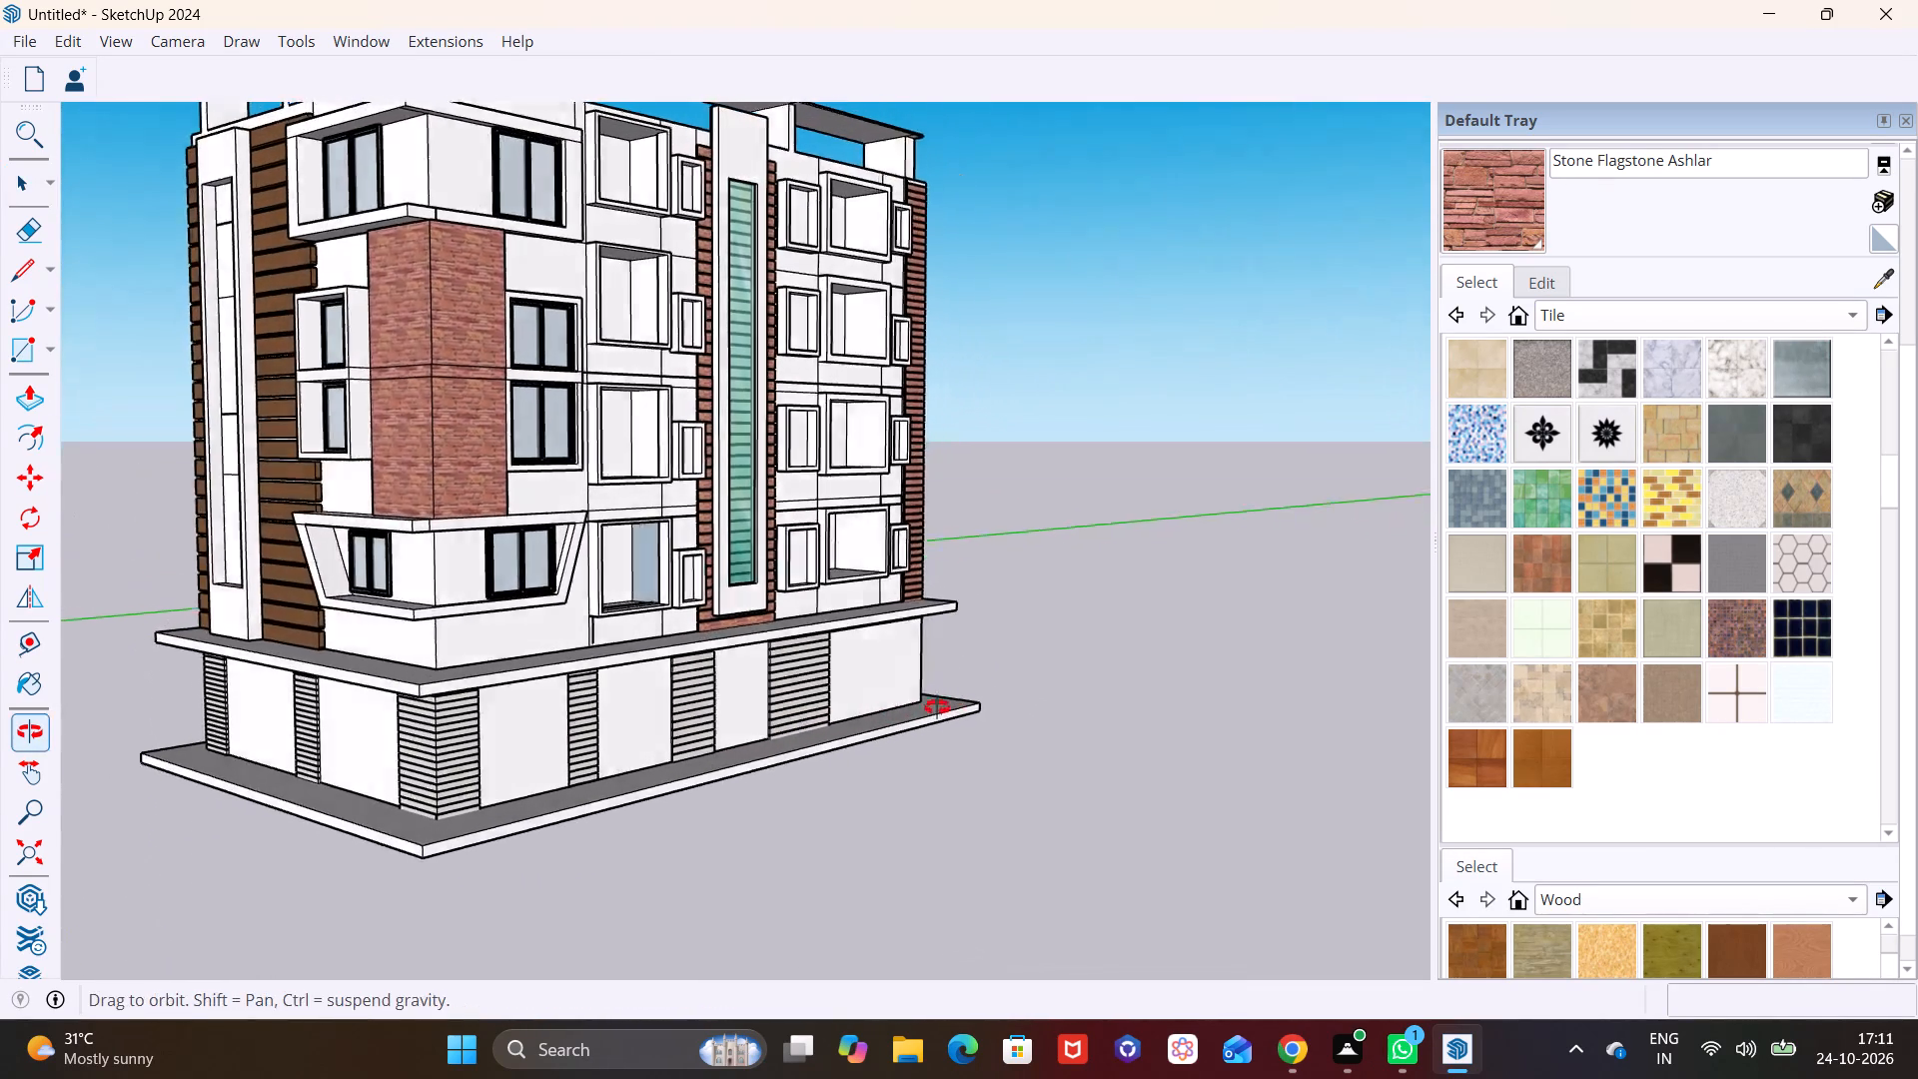
{"action": "middle_click_drag", "start_coordinate": [937, 707], "coordinate": [961, 687]}
{"action": "scroll", "coordinate": [678, 757], "scroll_direction": "down", "scroll_amount": 1}
{"action": "middle_click_drag", "start_coordinate": [531, 761], "coordinate": [624, 820], "text": "shift"}
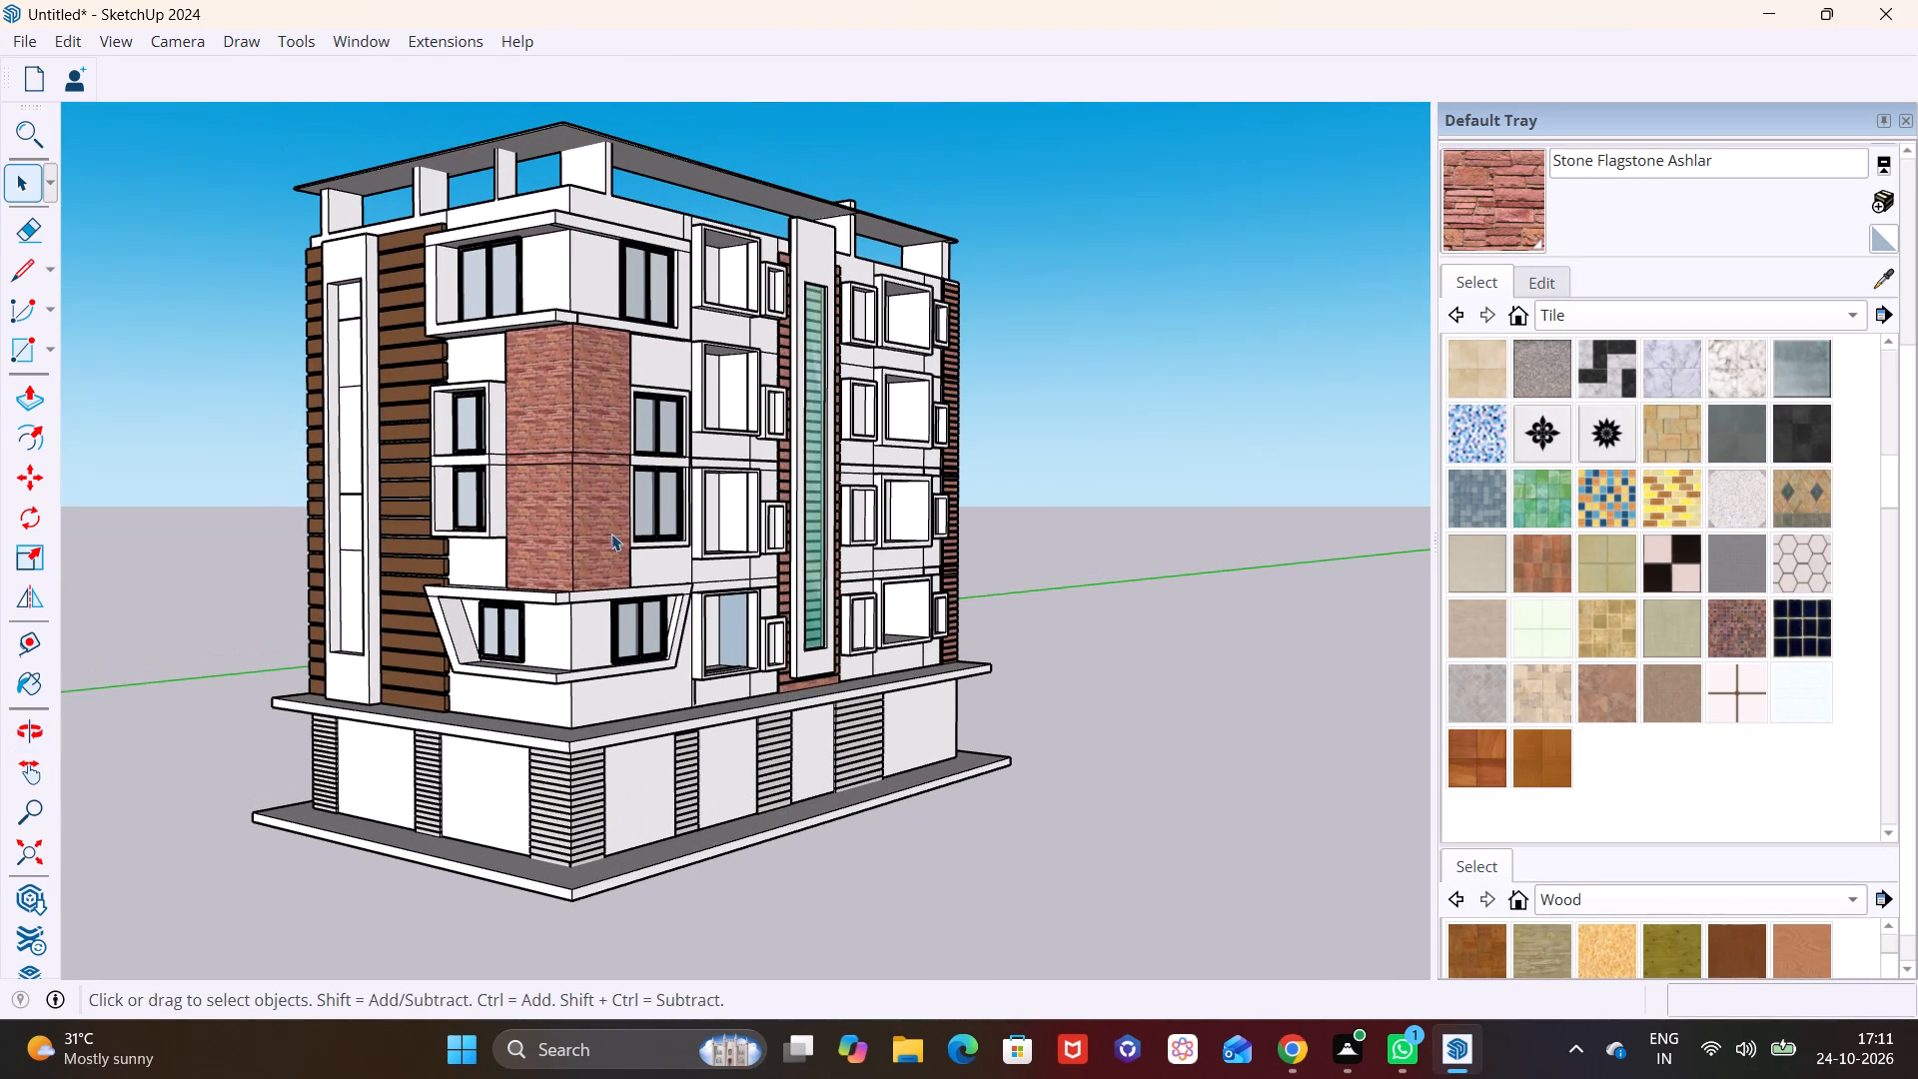
Search 3D Warehouse for "wall stickers".
{"action": "left_click", "coordinate": [361, 43]}
{"action": "left_click", "coordinate": [418, 237]}
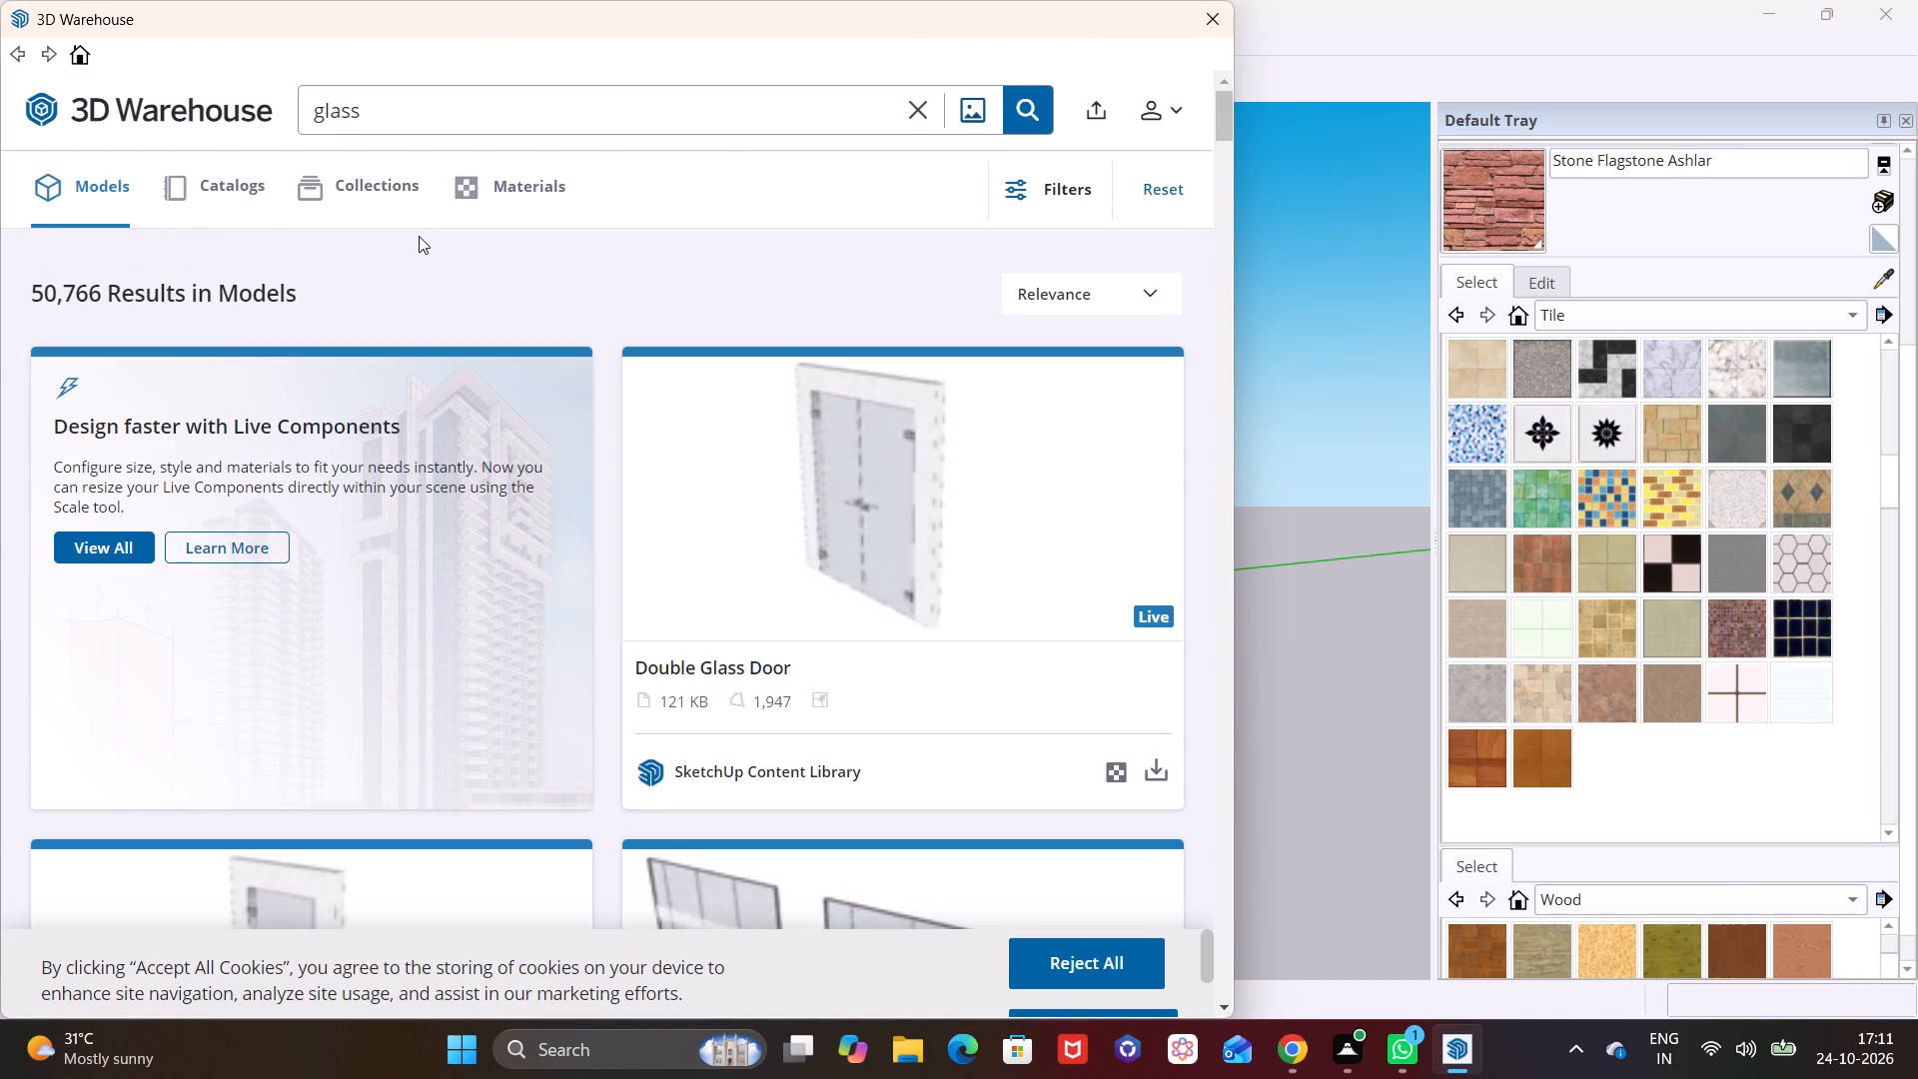
{"action": "key", "text": "BackSpace"}
{"action": "key", "text": "BackSpace"}
{"action": "key", "text": "BackSpace"}
{"action": "key", "text": "BackSpace"}
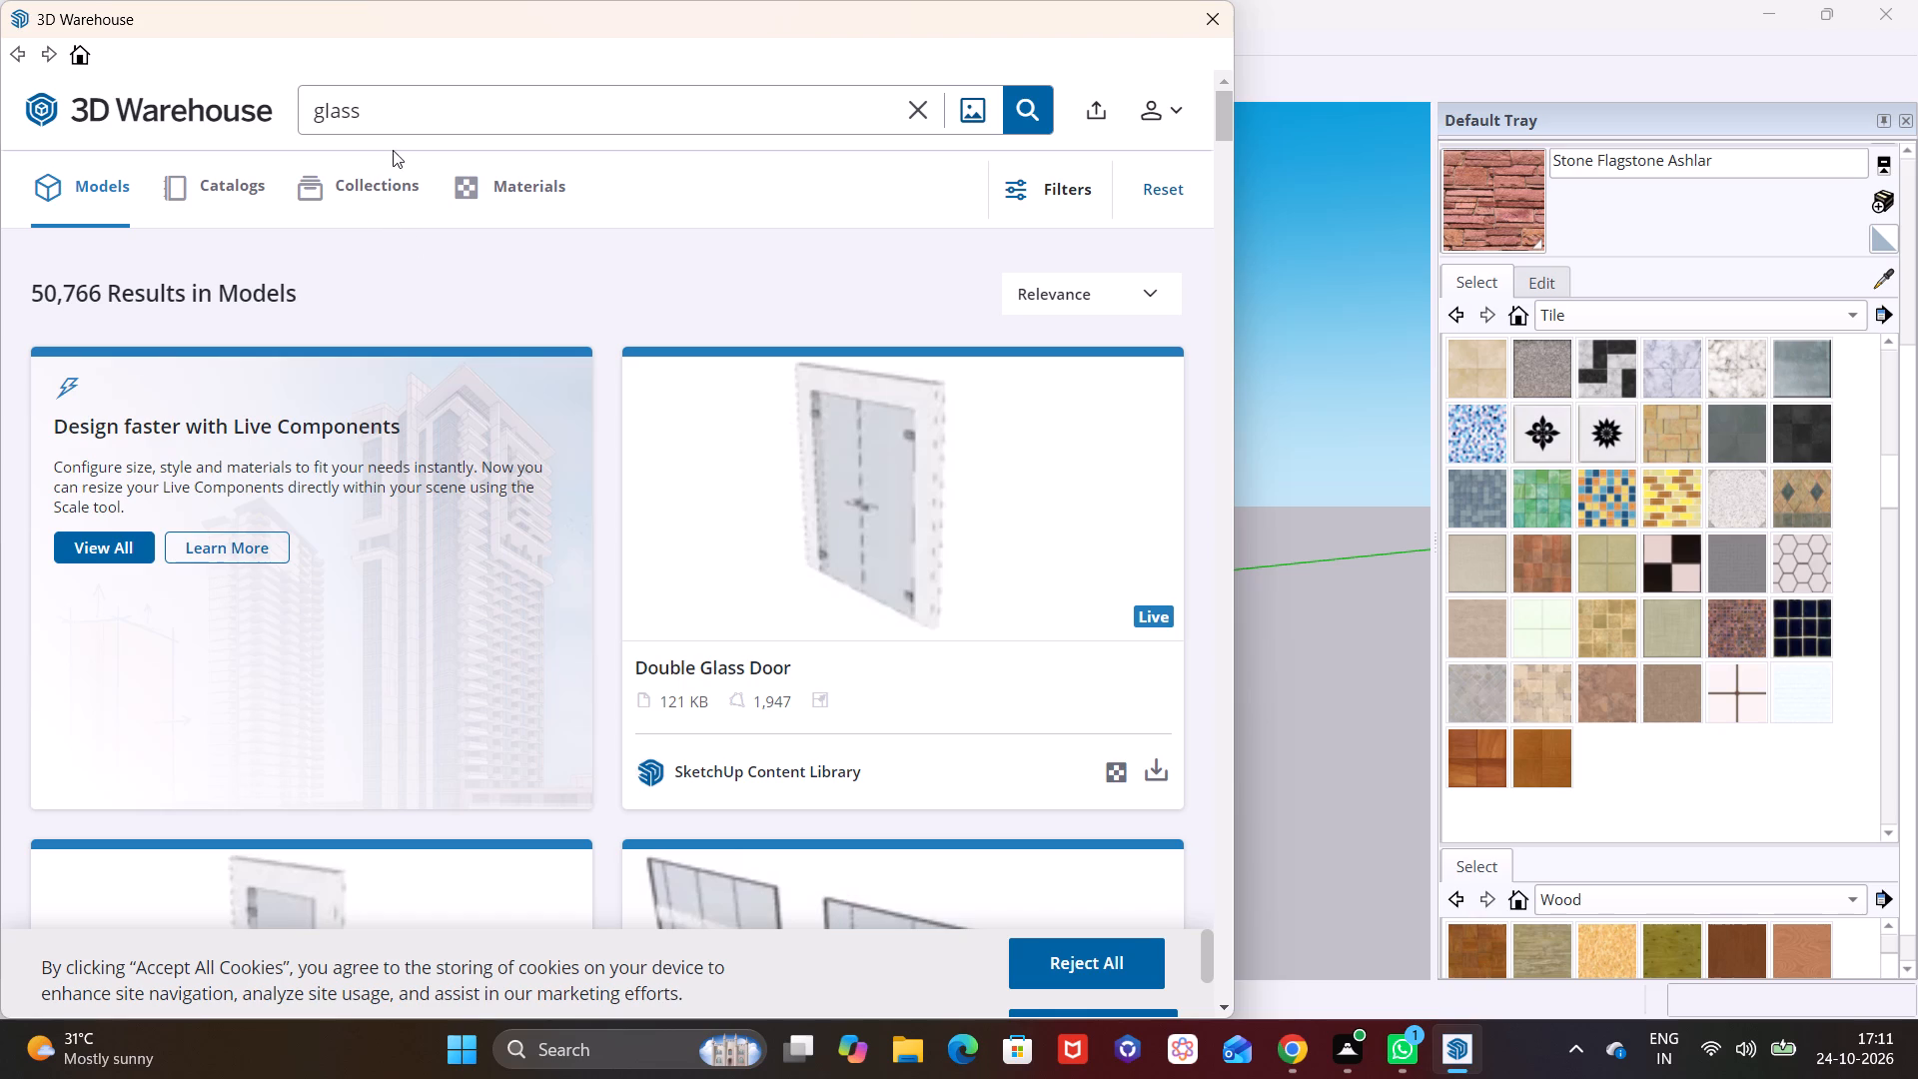
{"action": "left_click", "coordinate": [400, 129]}
{"action": "key", "text": "BackSpace"}
{"action": "key", "text": "BackSpace"}
{"action": "key", "text": "BackSpace"}
{"action": "key", "text": "BackSpace"}
{"action": "key", "text": "BackSpace"}
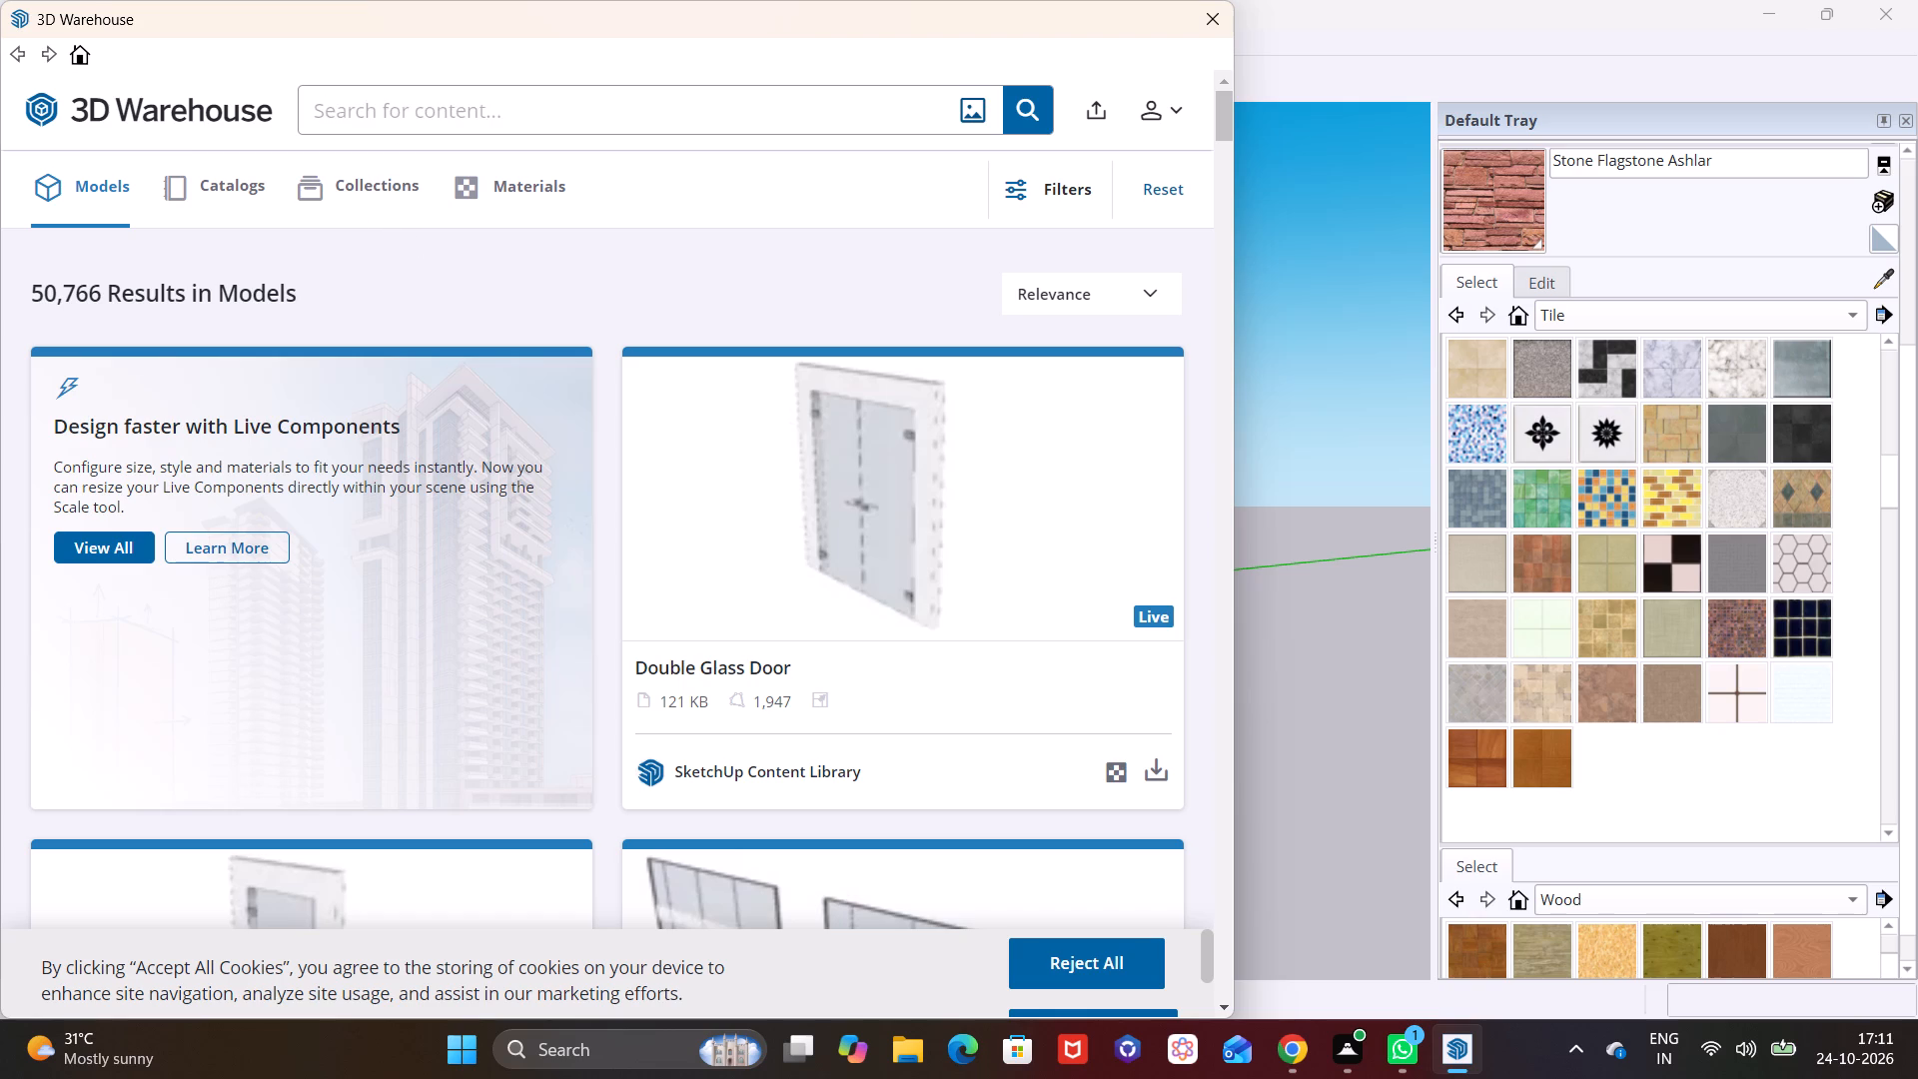
{"action": "type", "text": "wall stickers"}
{"action": "key", "text": "Return"}
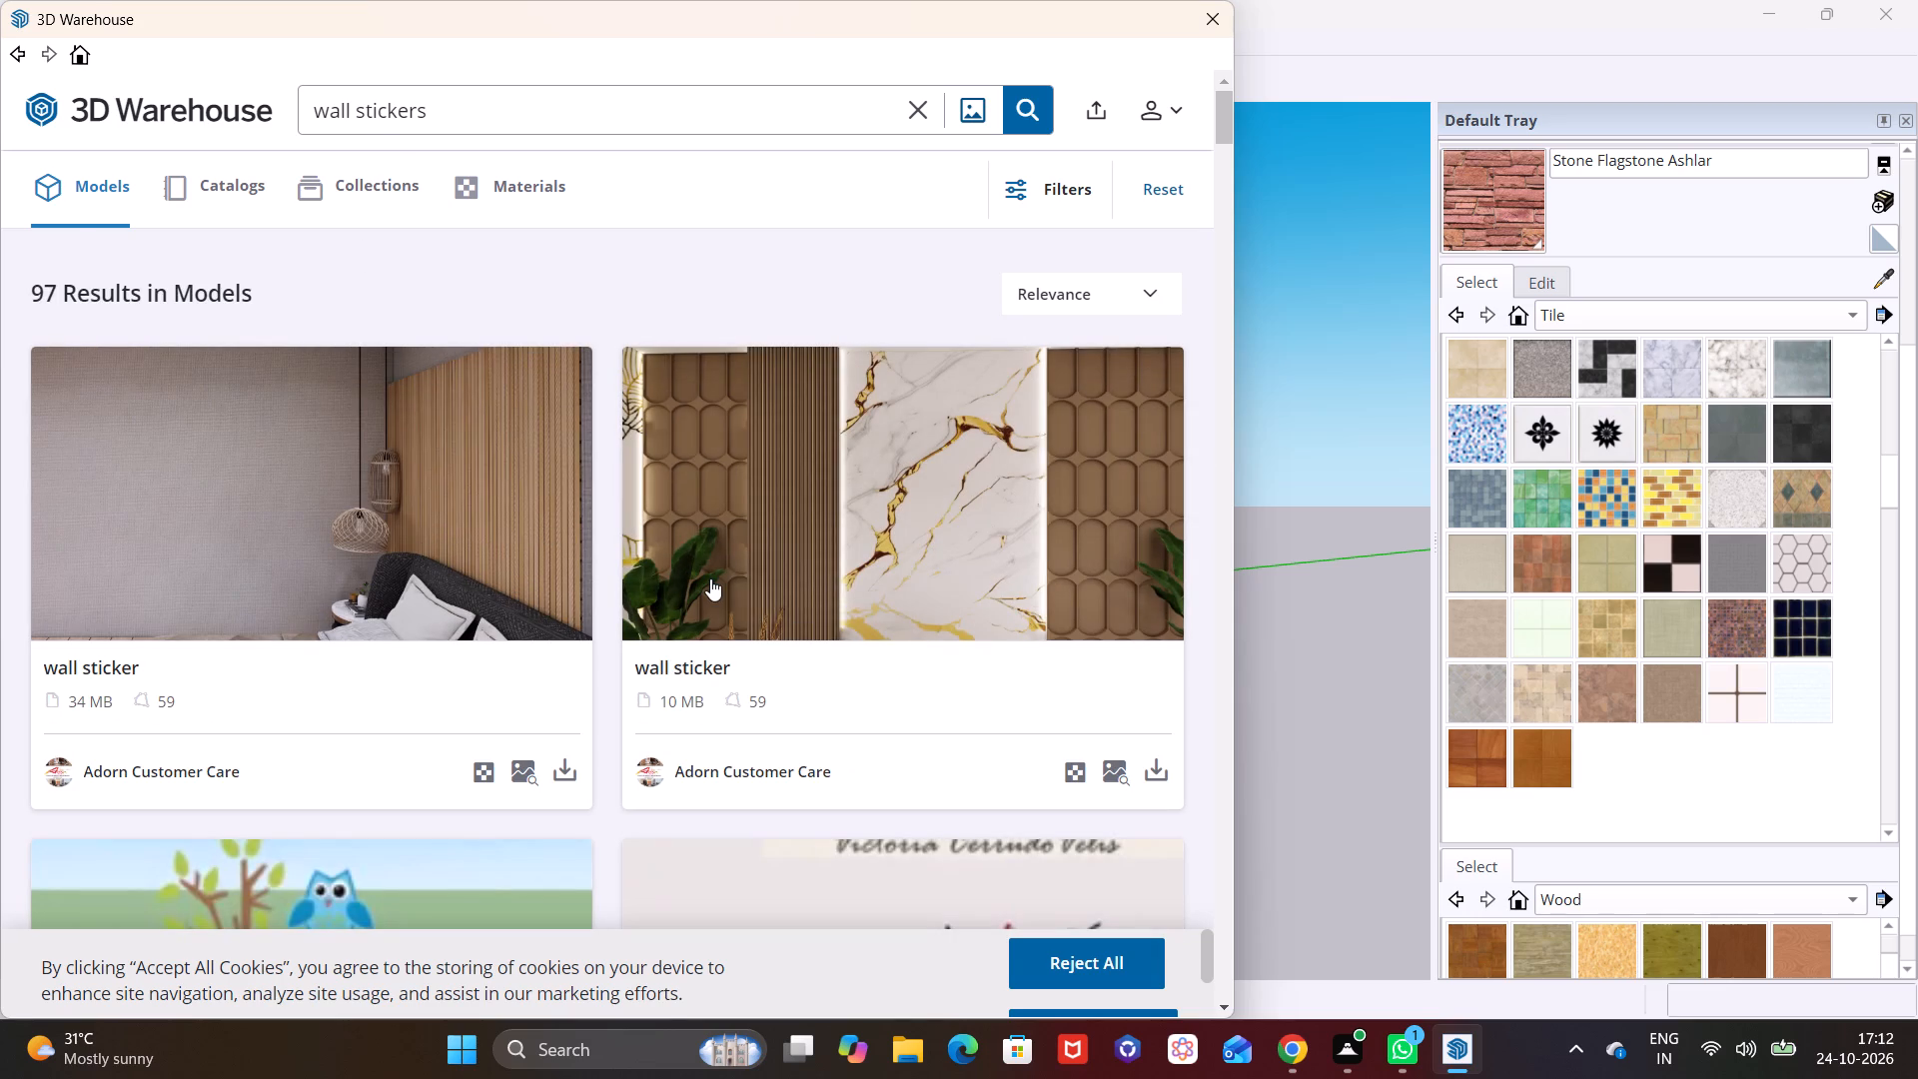
Examine the wall sticker models in the 3D Warehouse search results for one that suits the building.
{"action": "scroll", "coordinate": [710, 578], "scroll_direction": "down", "scroll_amount": 5}
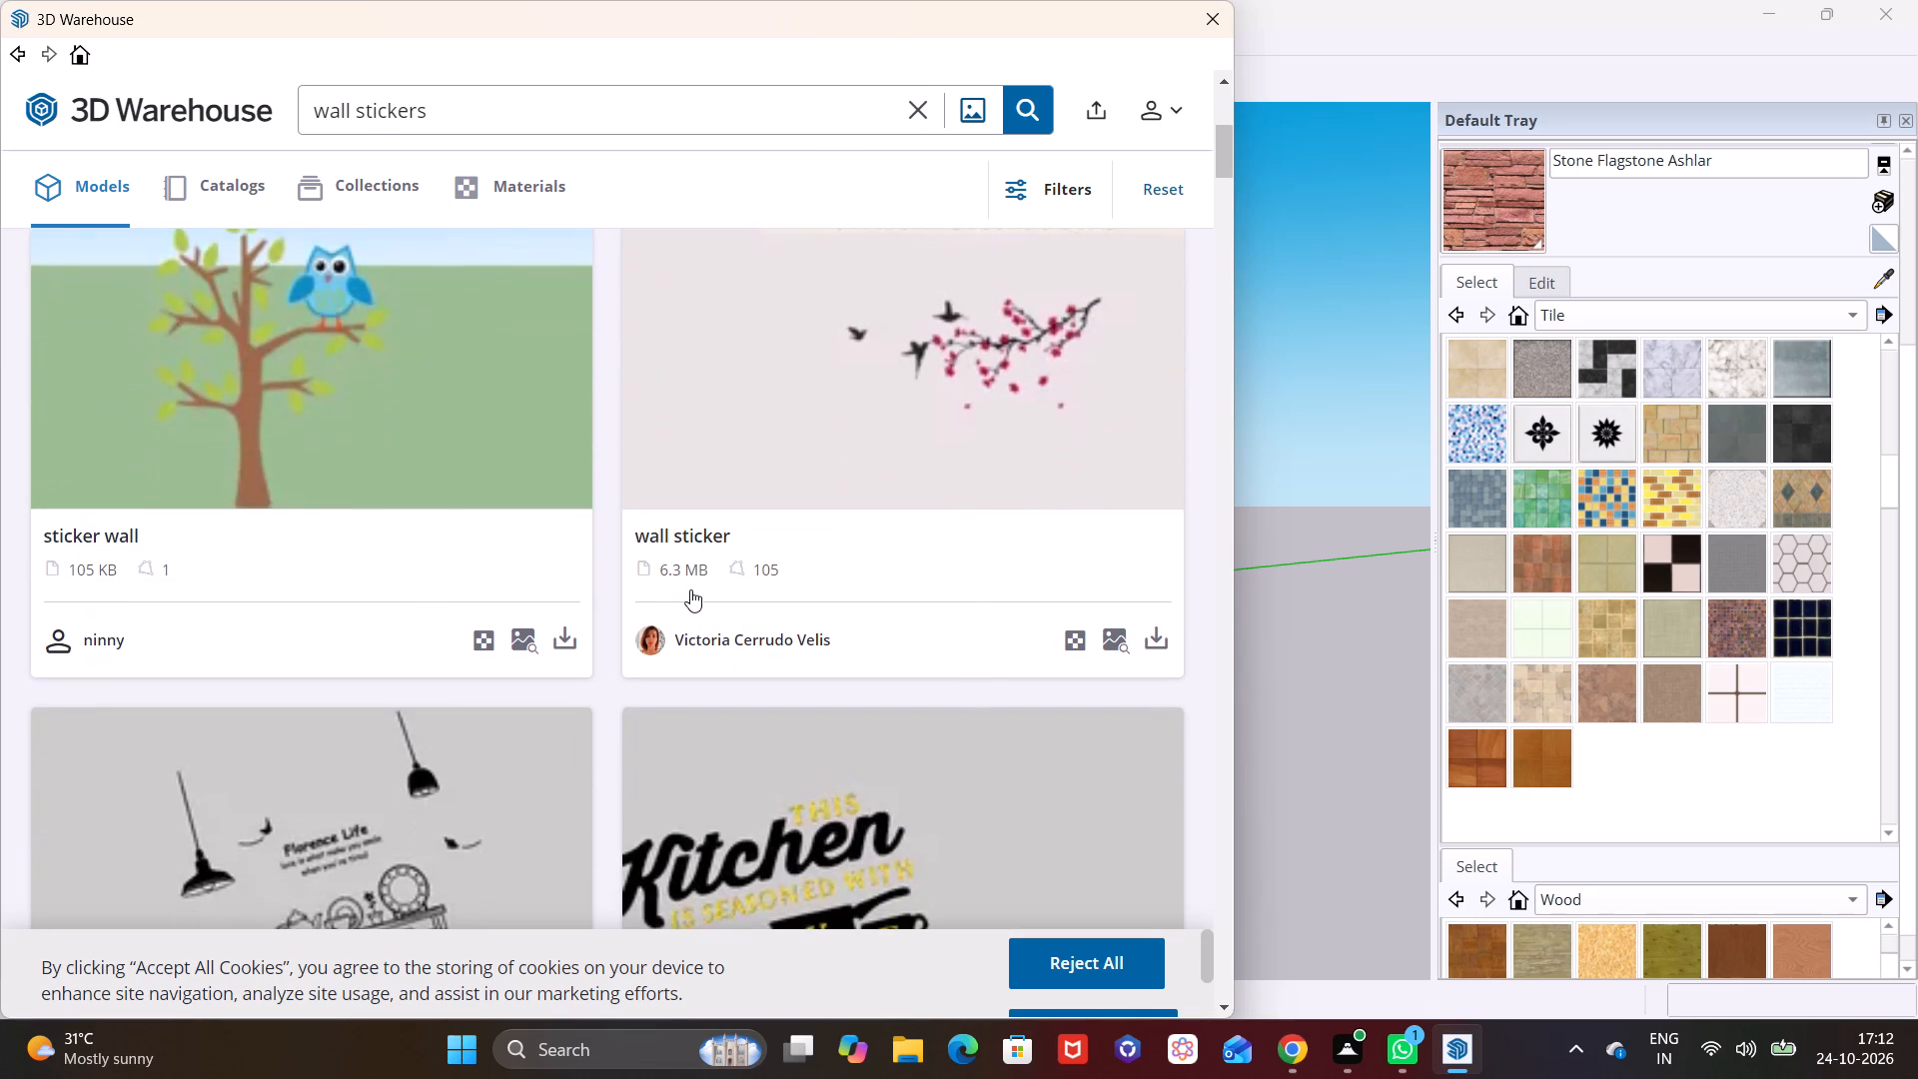
{"action": "scroll", "coordinate": [681, 589], "scroll_direction": "down", "scroll_amount": 2}
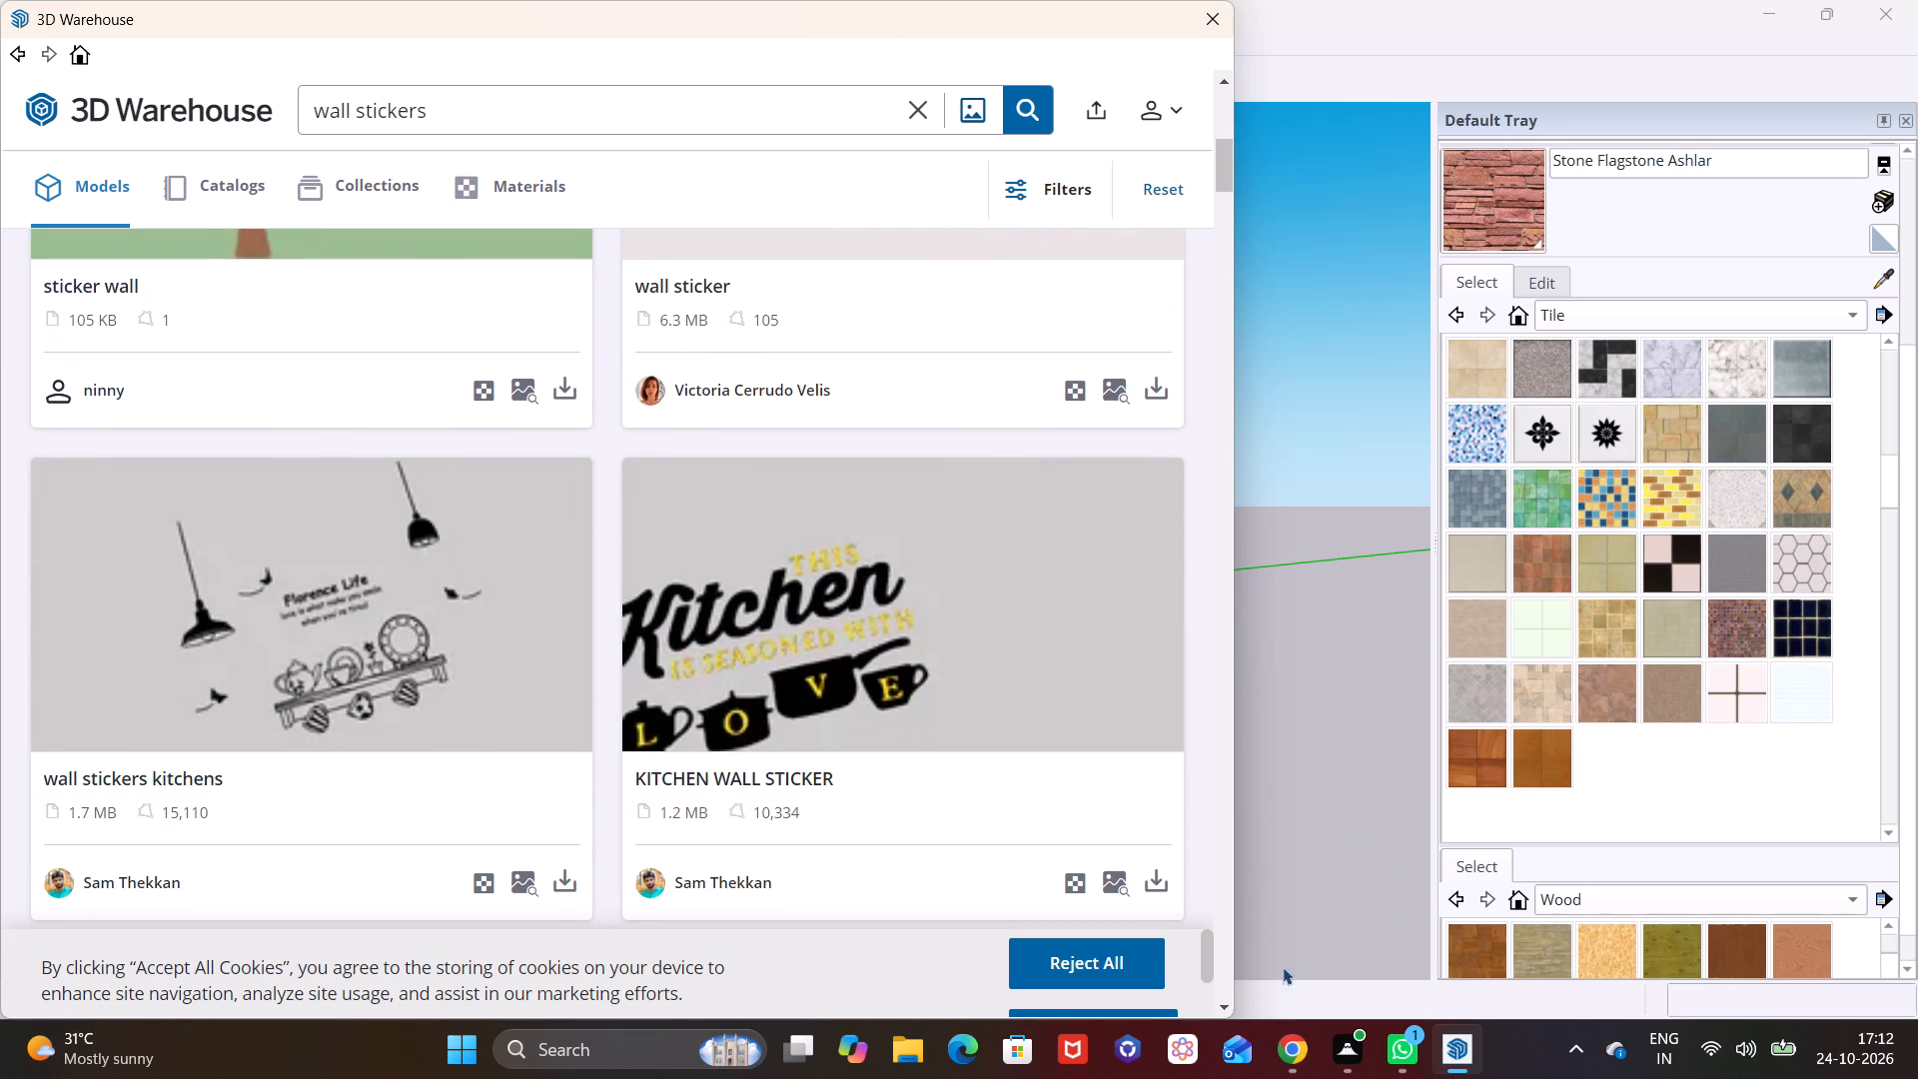
{"action": "double_click", "coordinate": [1222, 1006]}
{"action": "left_click", "coordinate": [1225, 1006]}
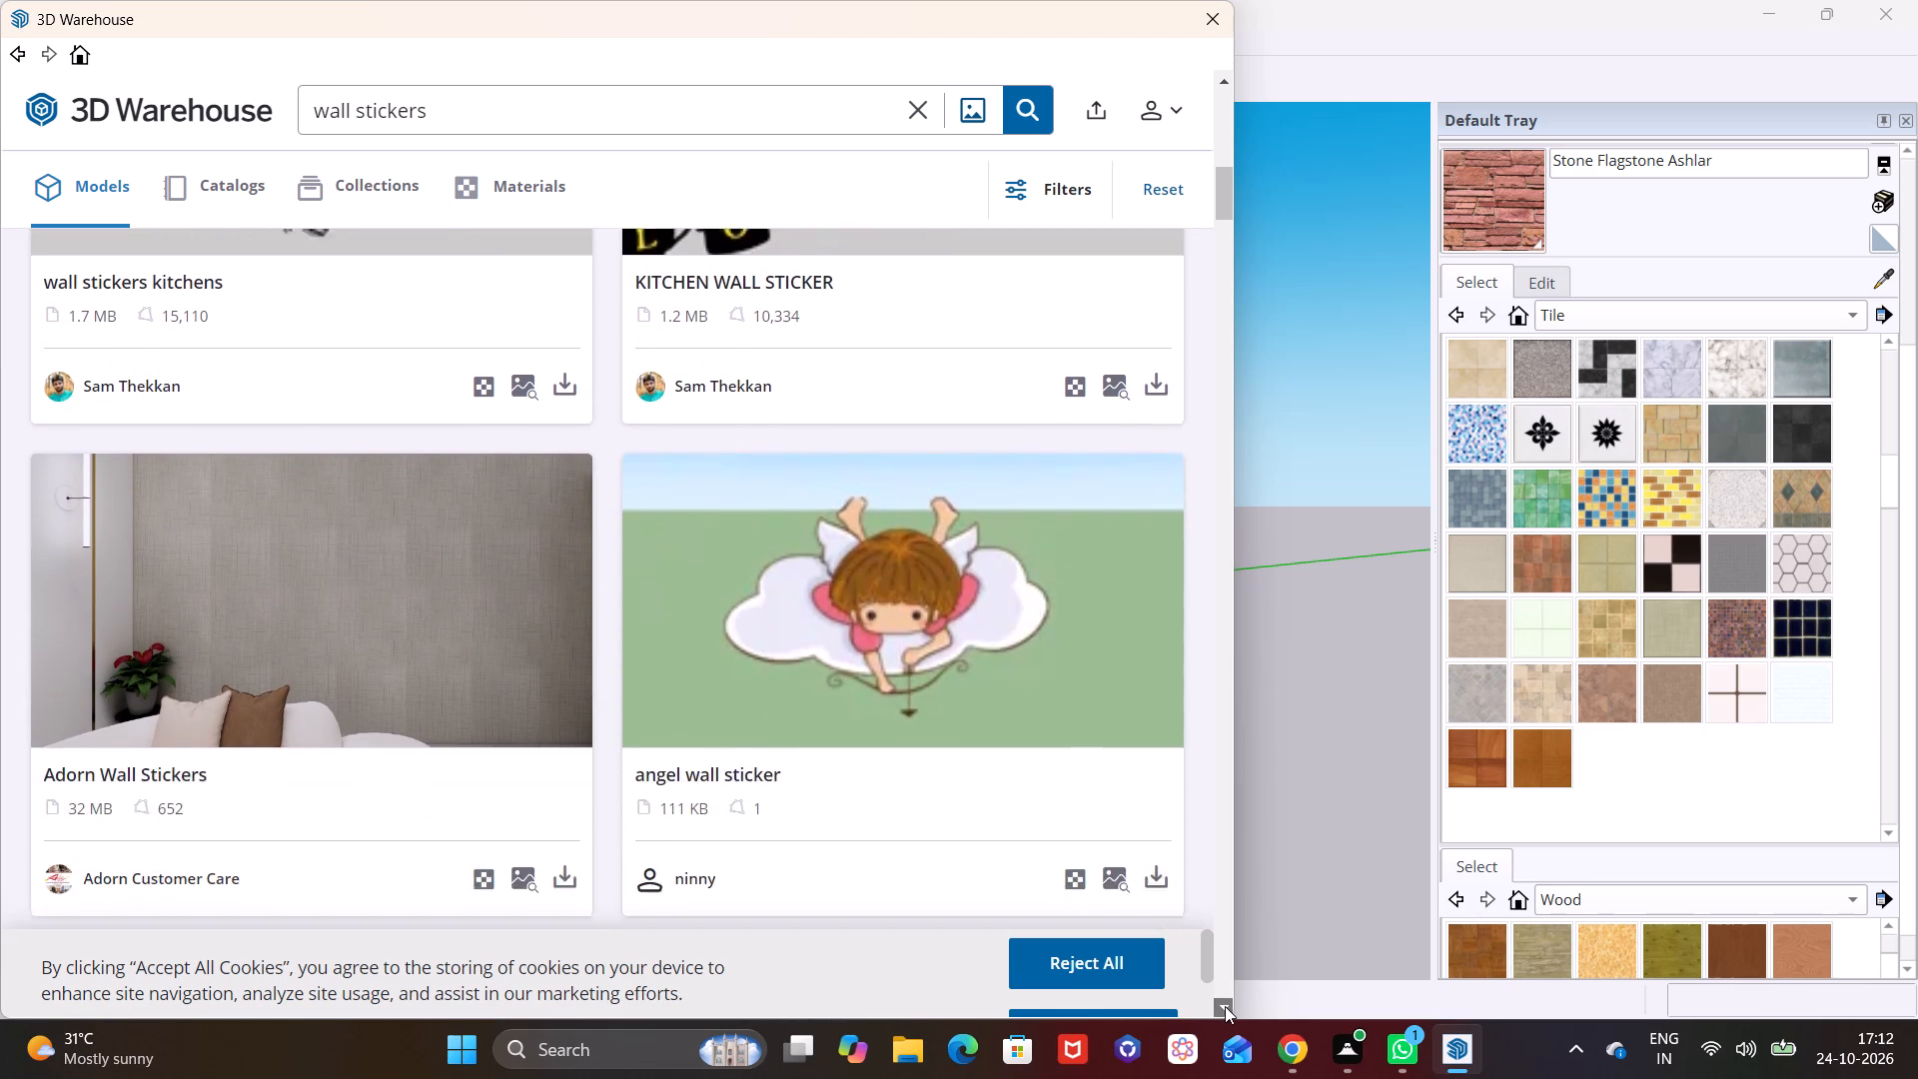
{"action": "left_click", "coordinate": [1225, 1006]}
{"action": "left_click", "coordinate": [1225, 1006]}
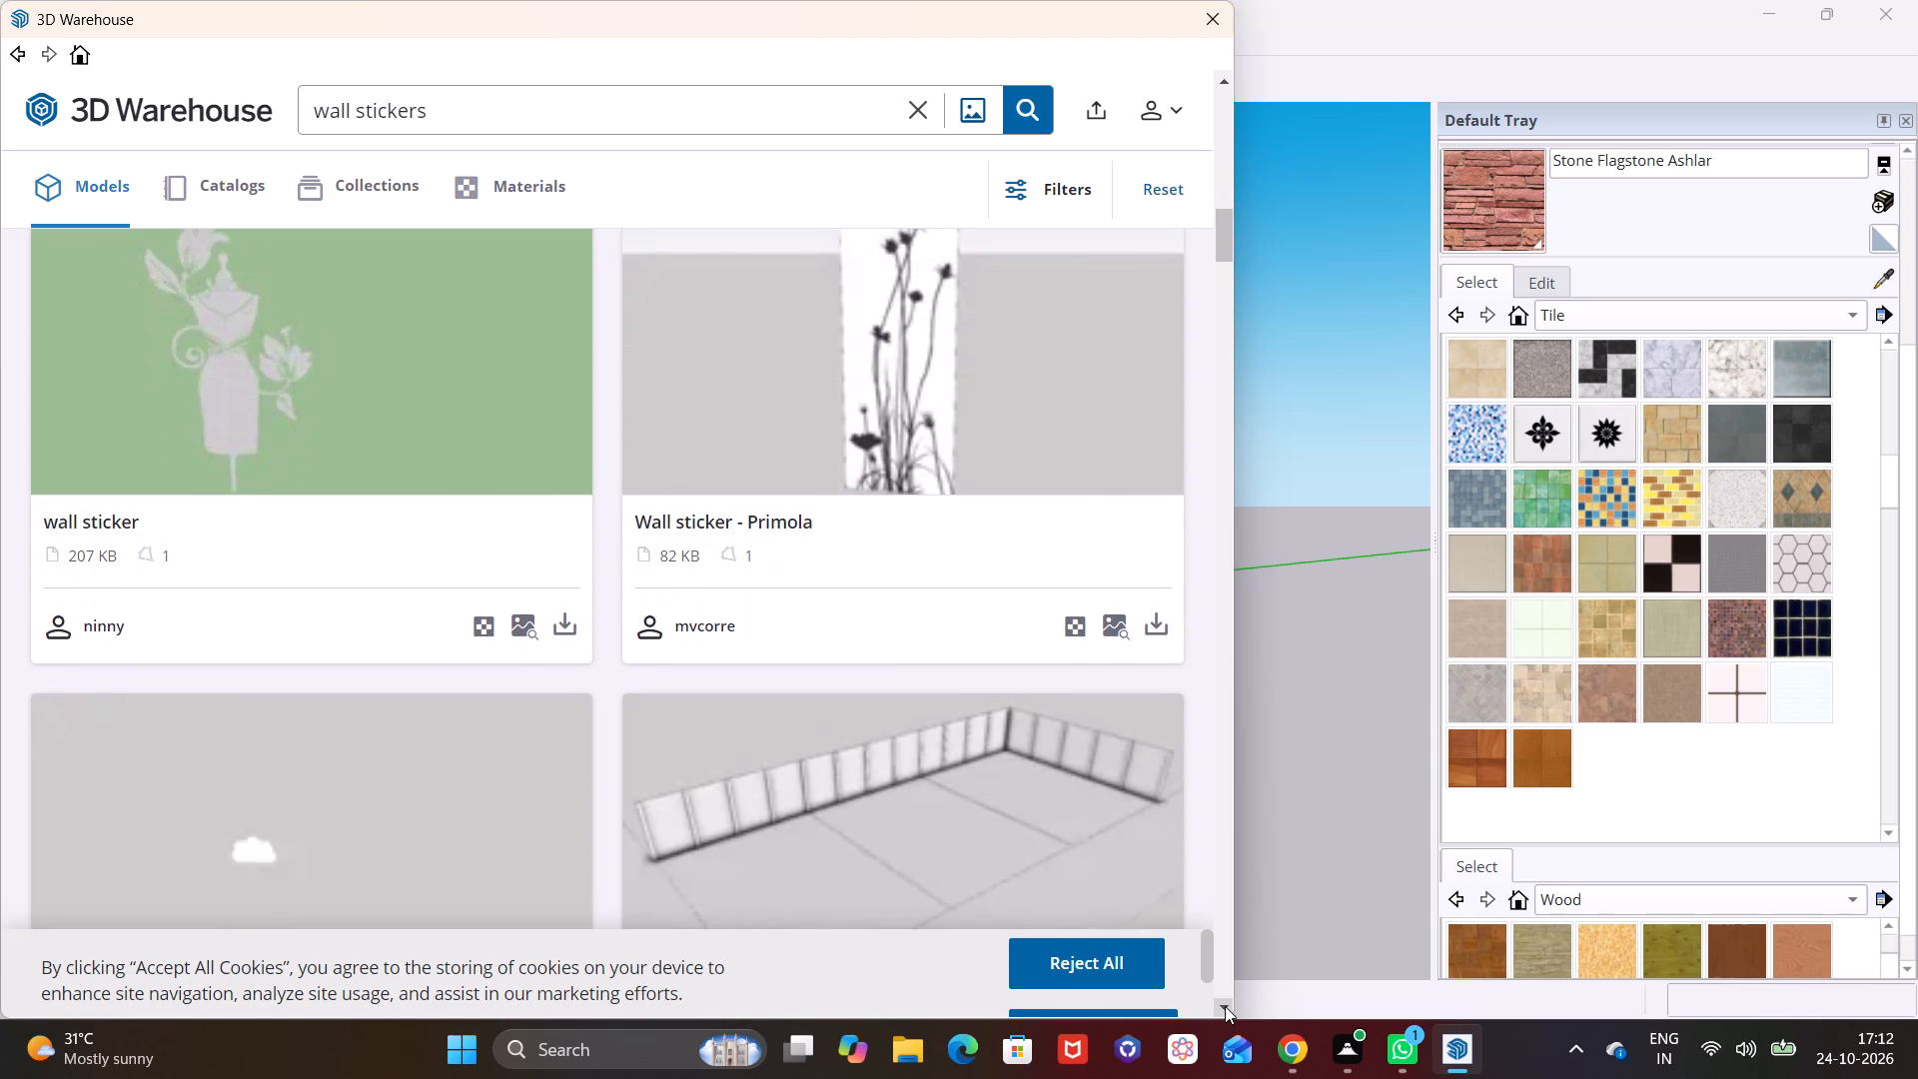
{"action": "left_click", "coordinate": [1225, 1006]}
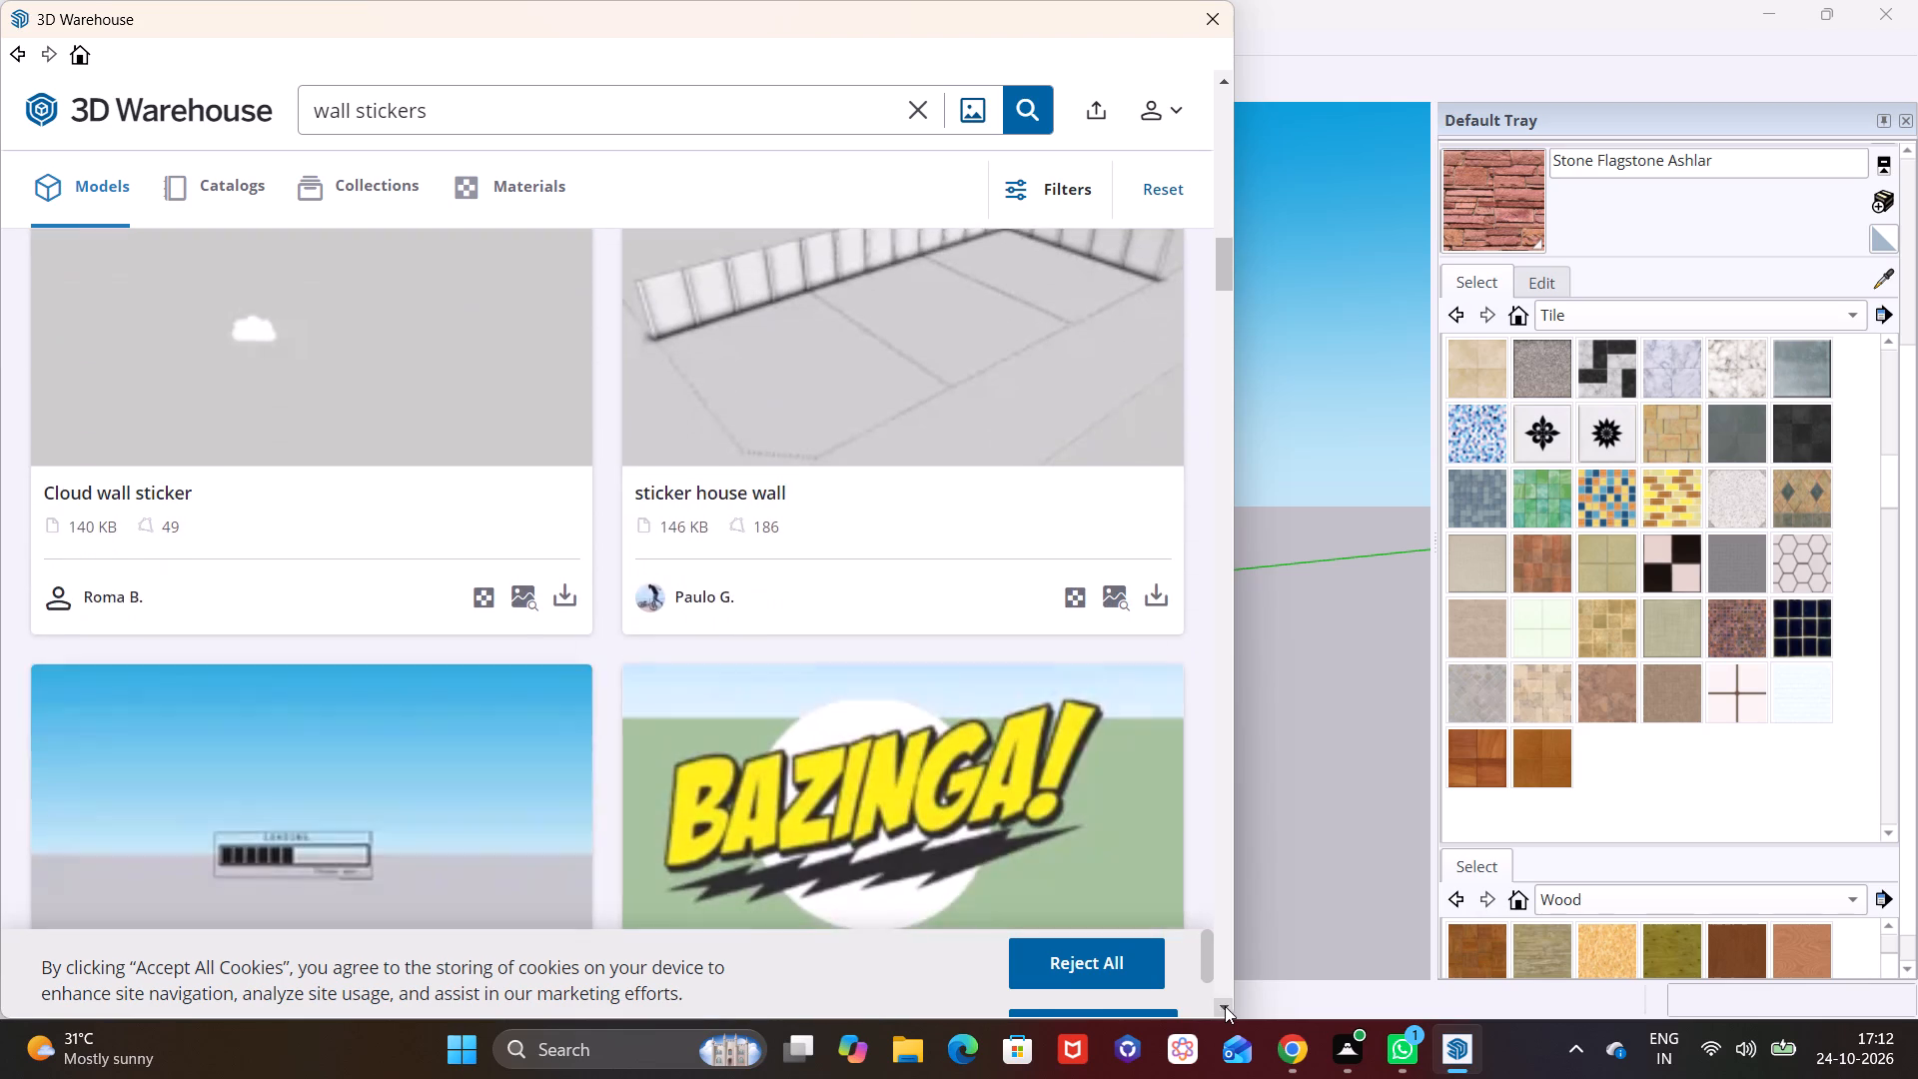
{"action": "left_click", "coordinate": [1225, 1006]}
{"action": "left_click", "coordinate": [1225, 1005]}
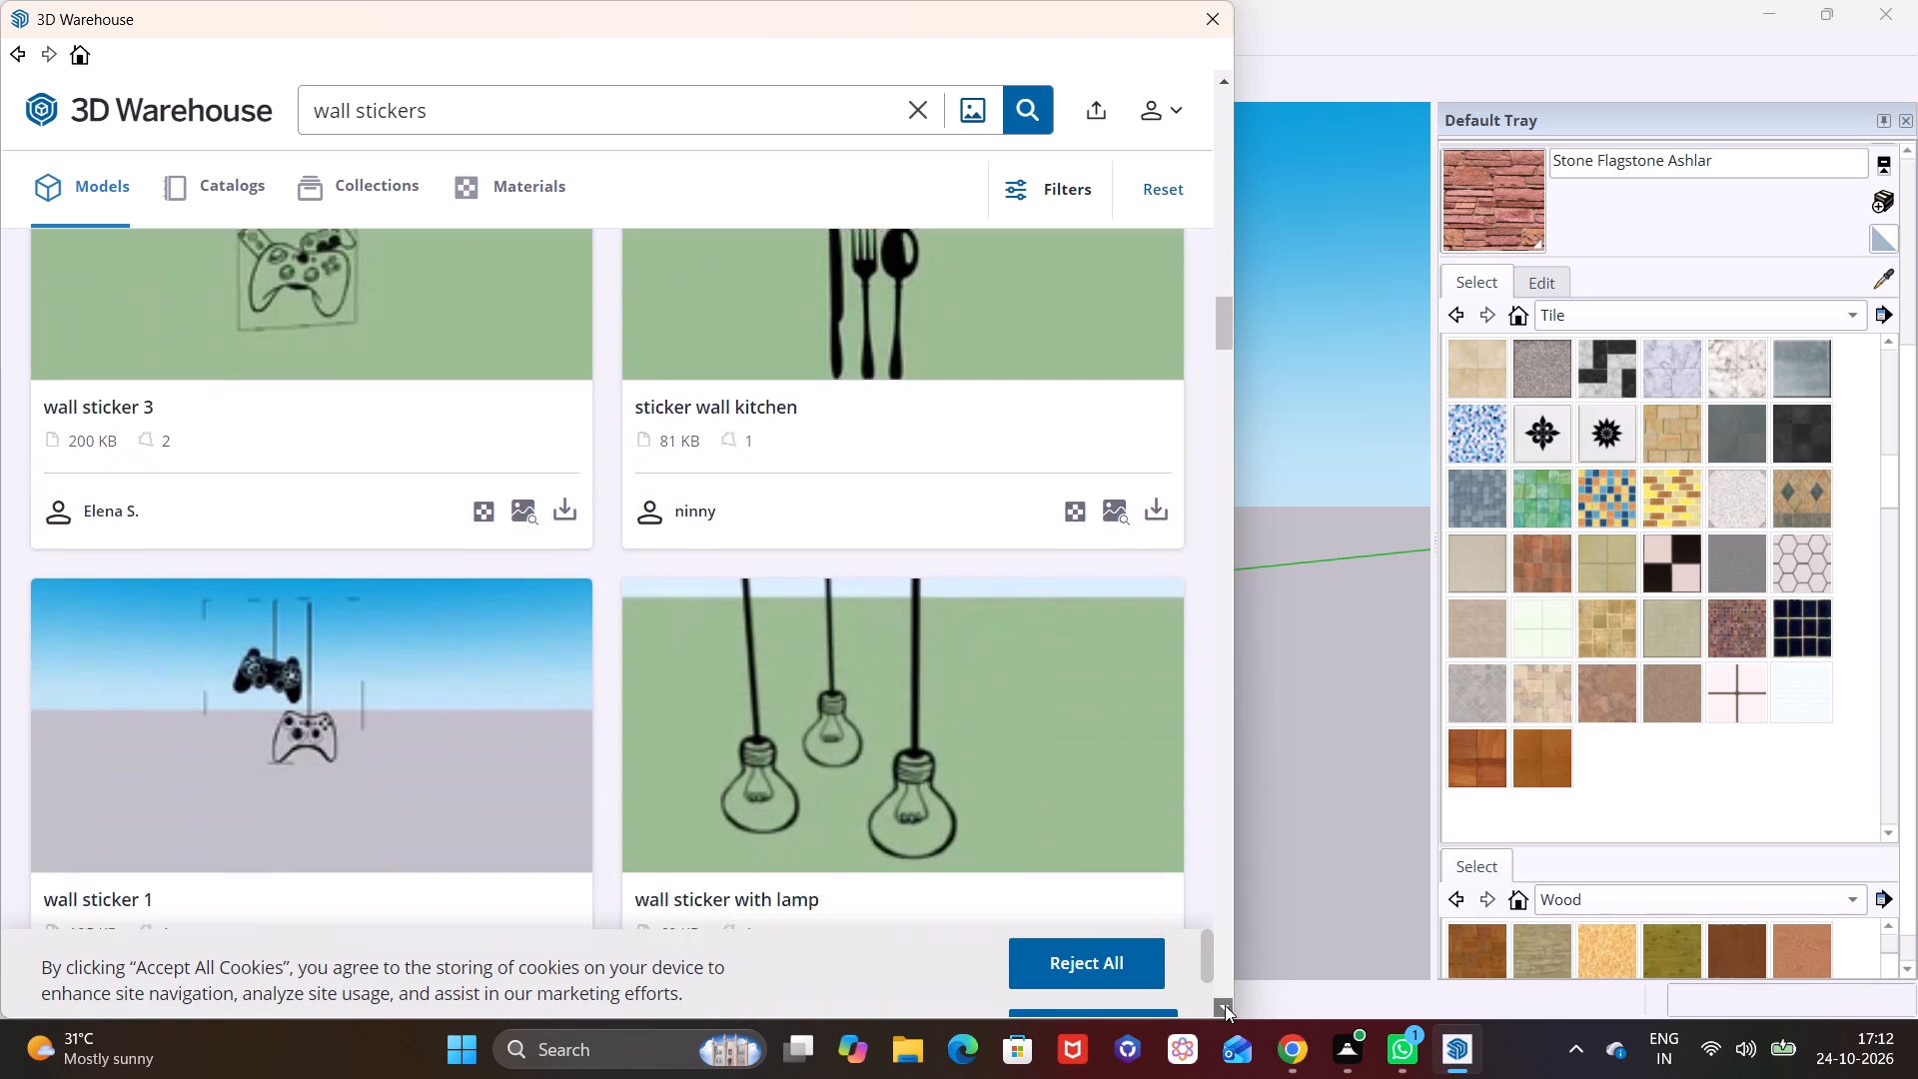
{"action": "left_click", "coordinate": [1225, 1005]}
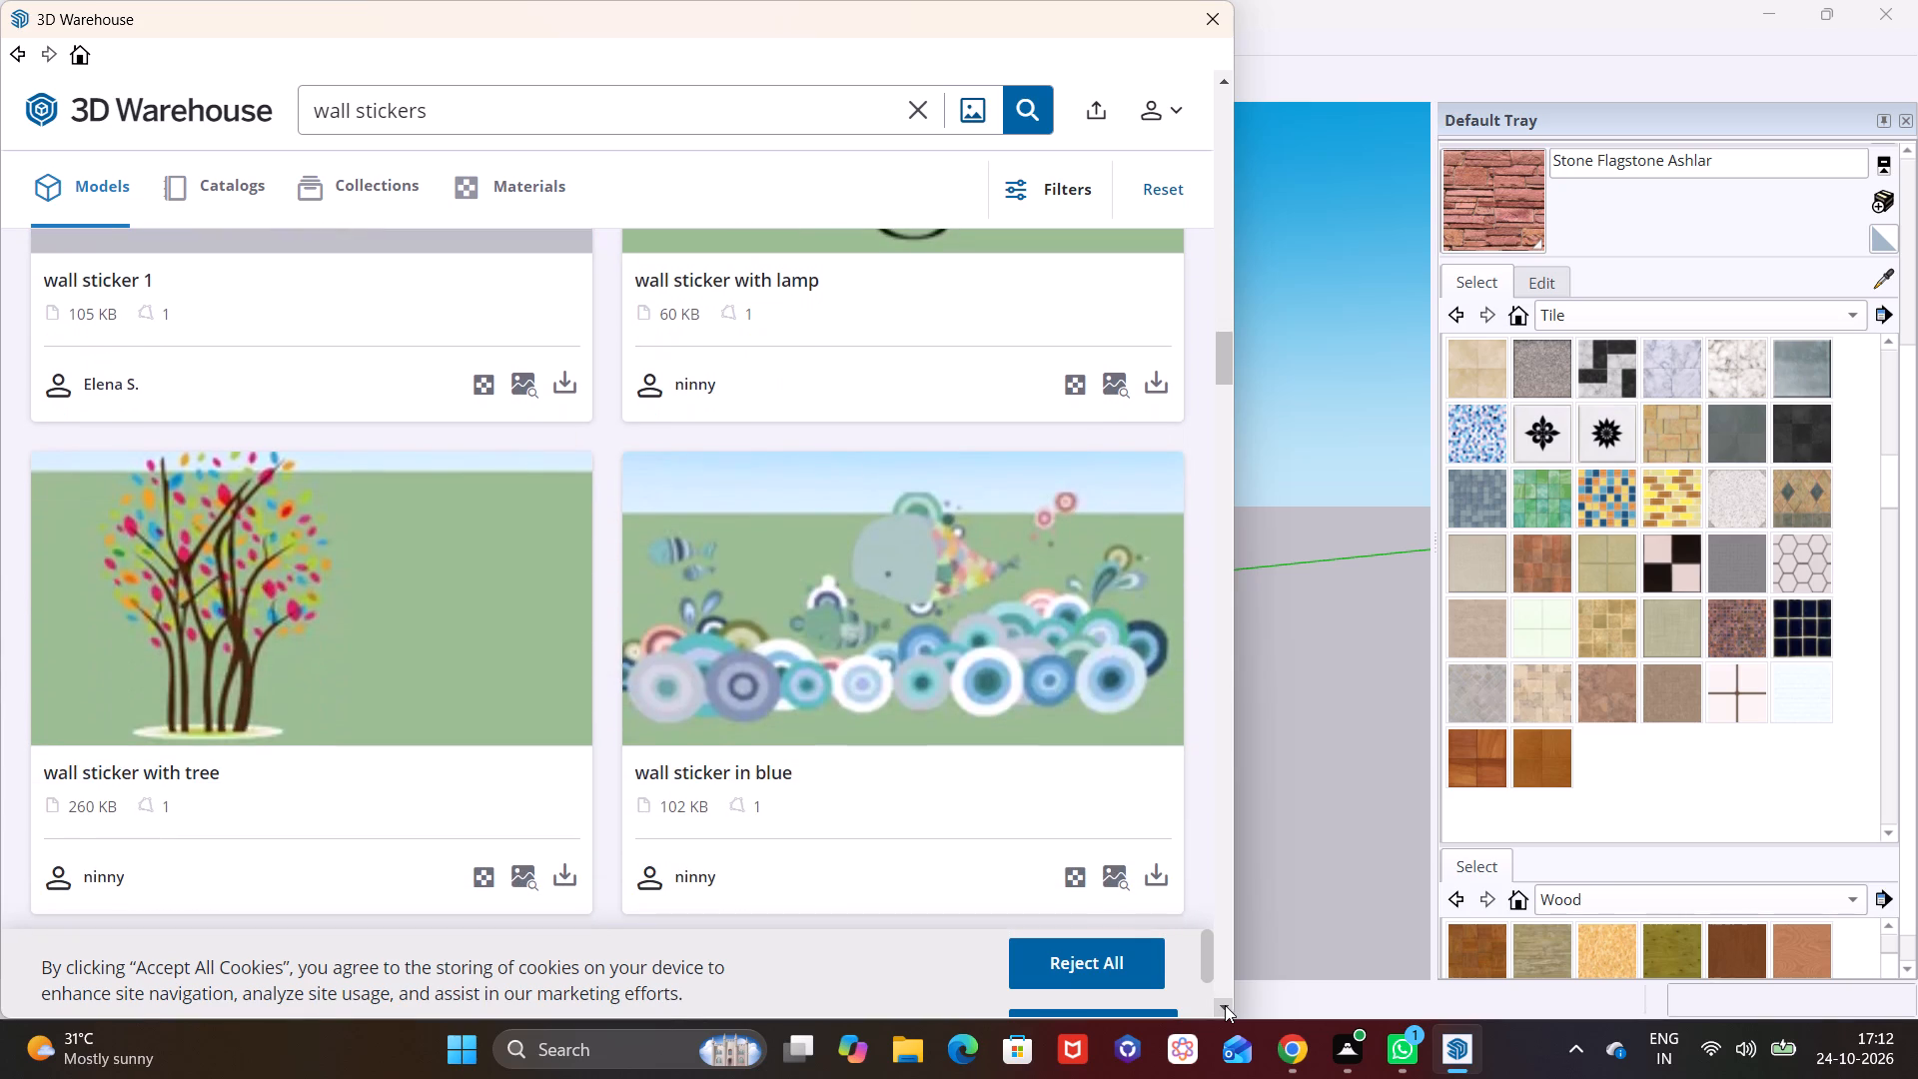
{"action": "left_click", "coordinate": [1225, 1005]}
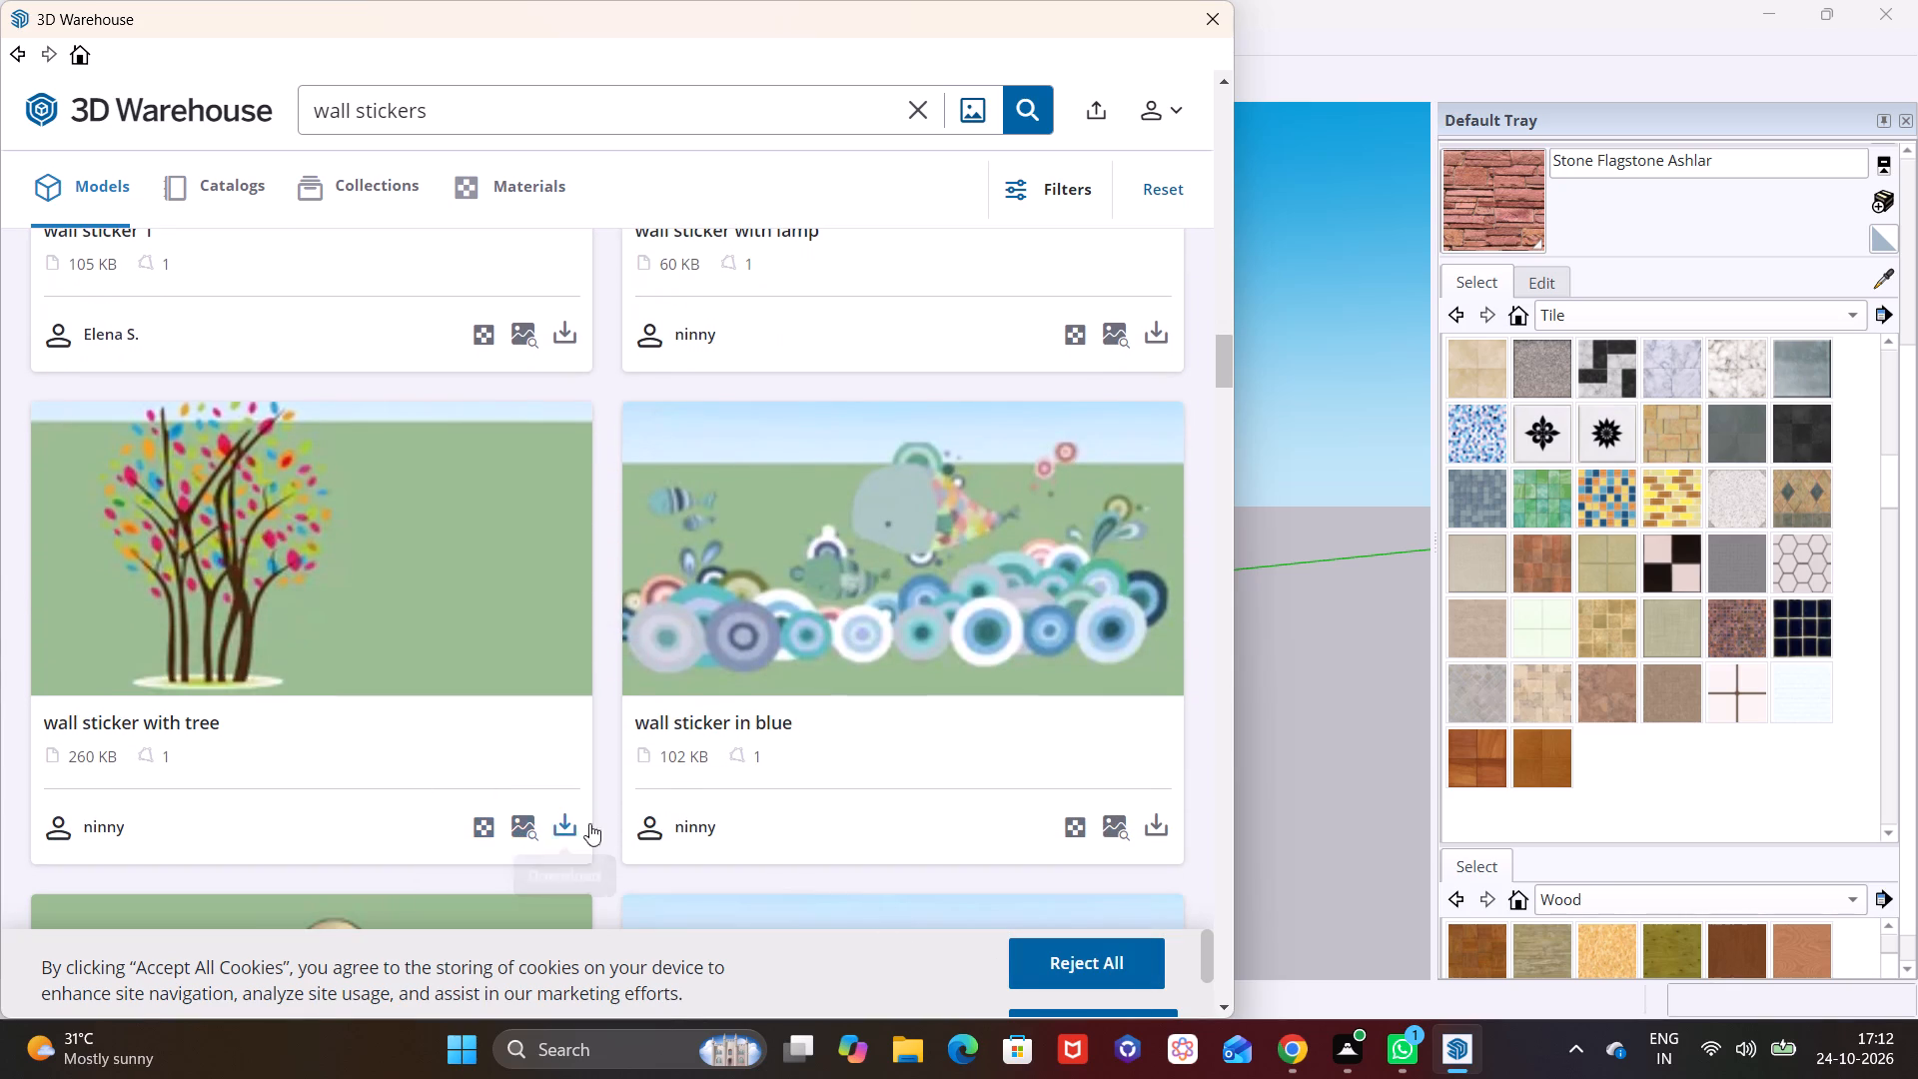
{"action": "left_click", "coordinate": [1225, 1008]}
{"action": "left_click", "coordinate": [1225, 1007]}
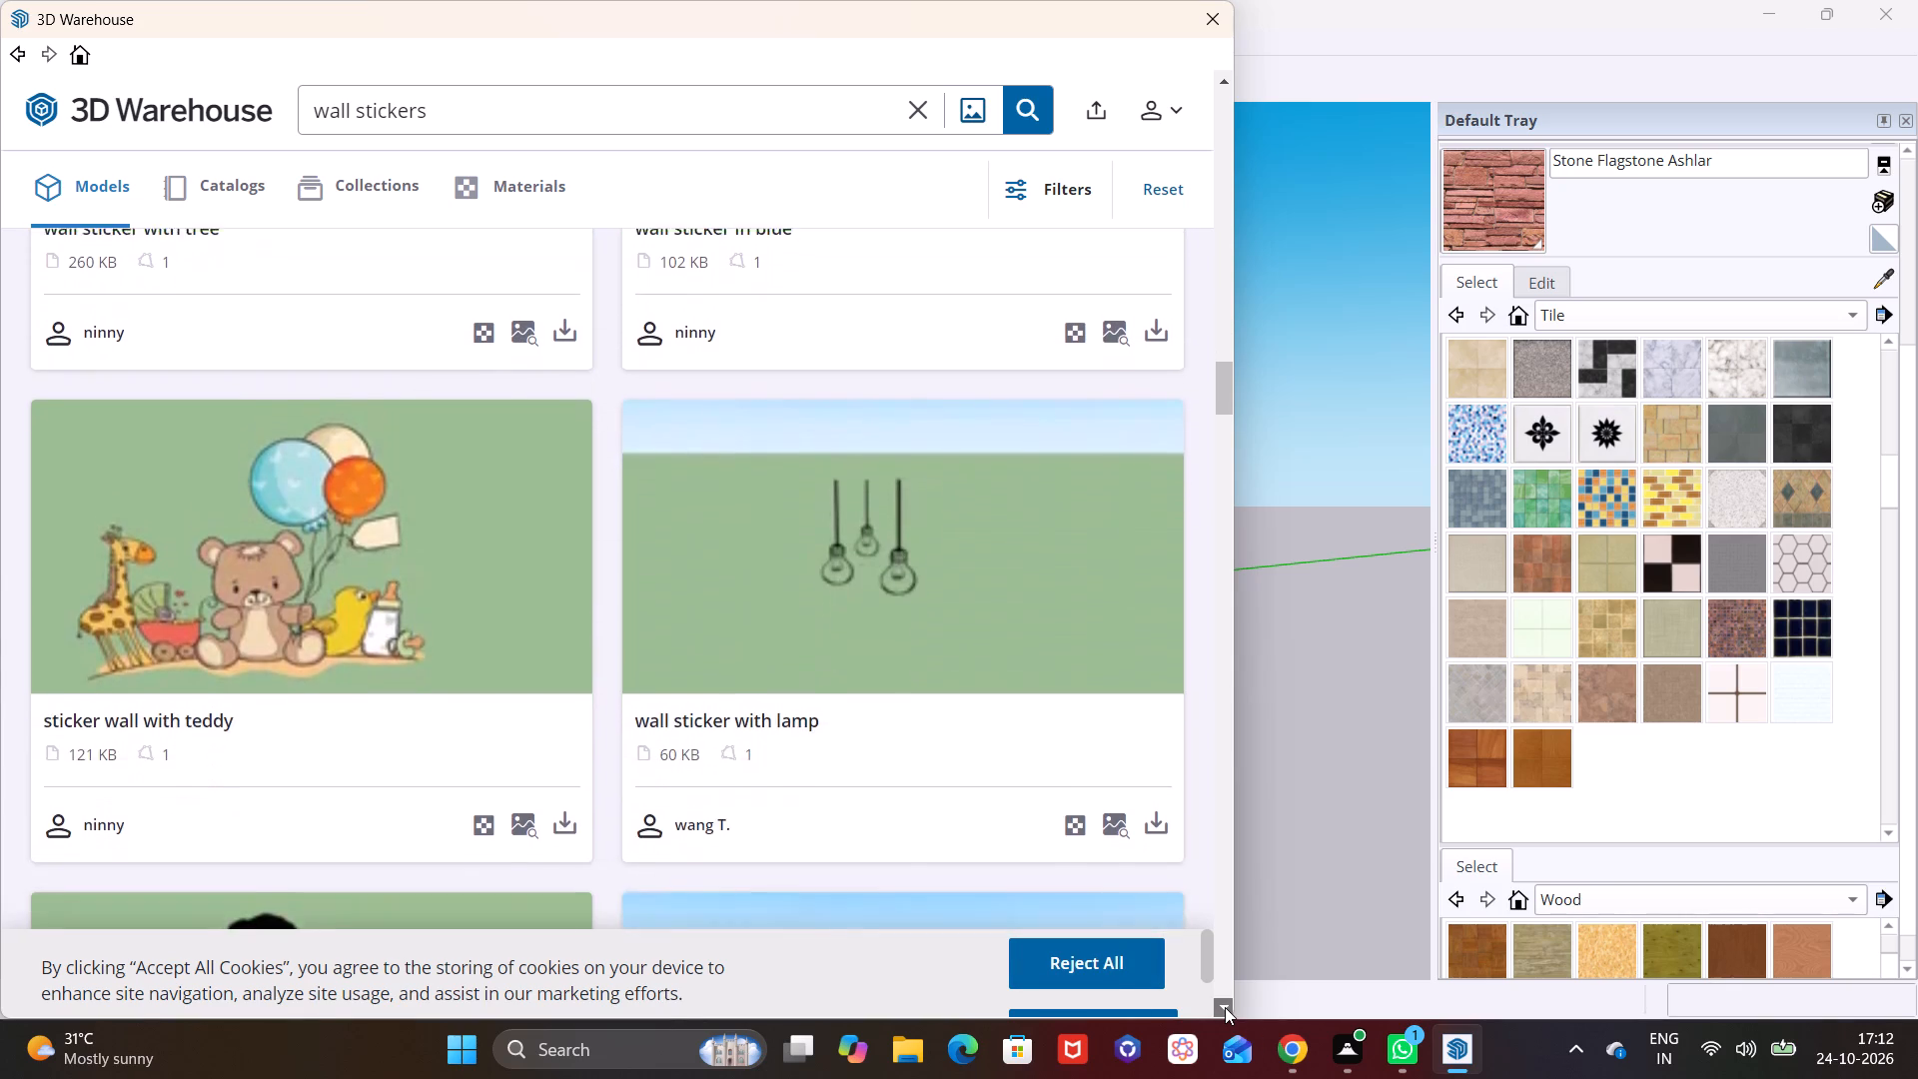
{"action": "left_click", "coordinate": [1225, 1006]}
{"action": "left_click", "coordinate": [1225, 1006]}
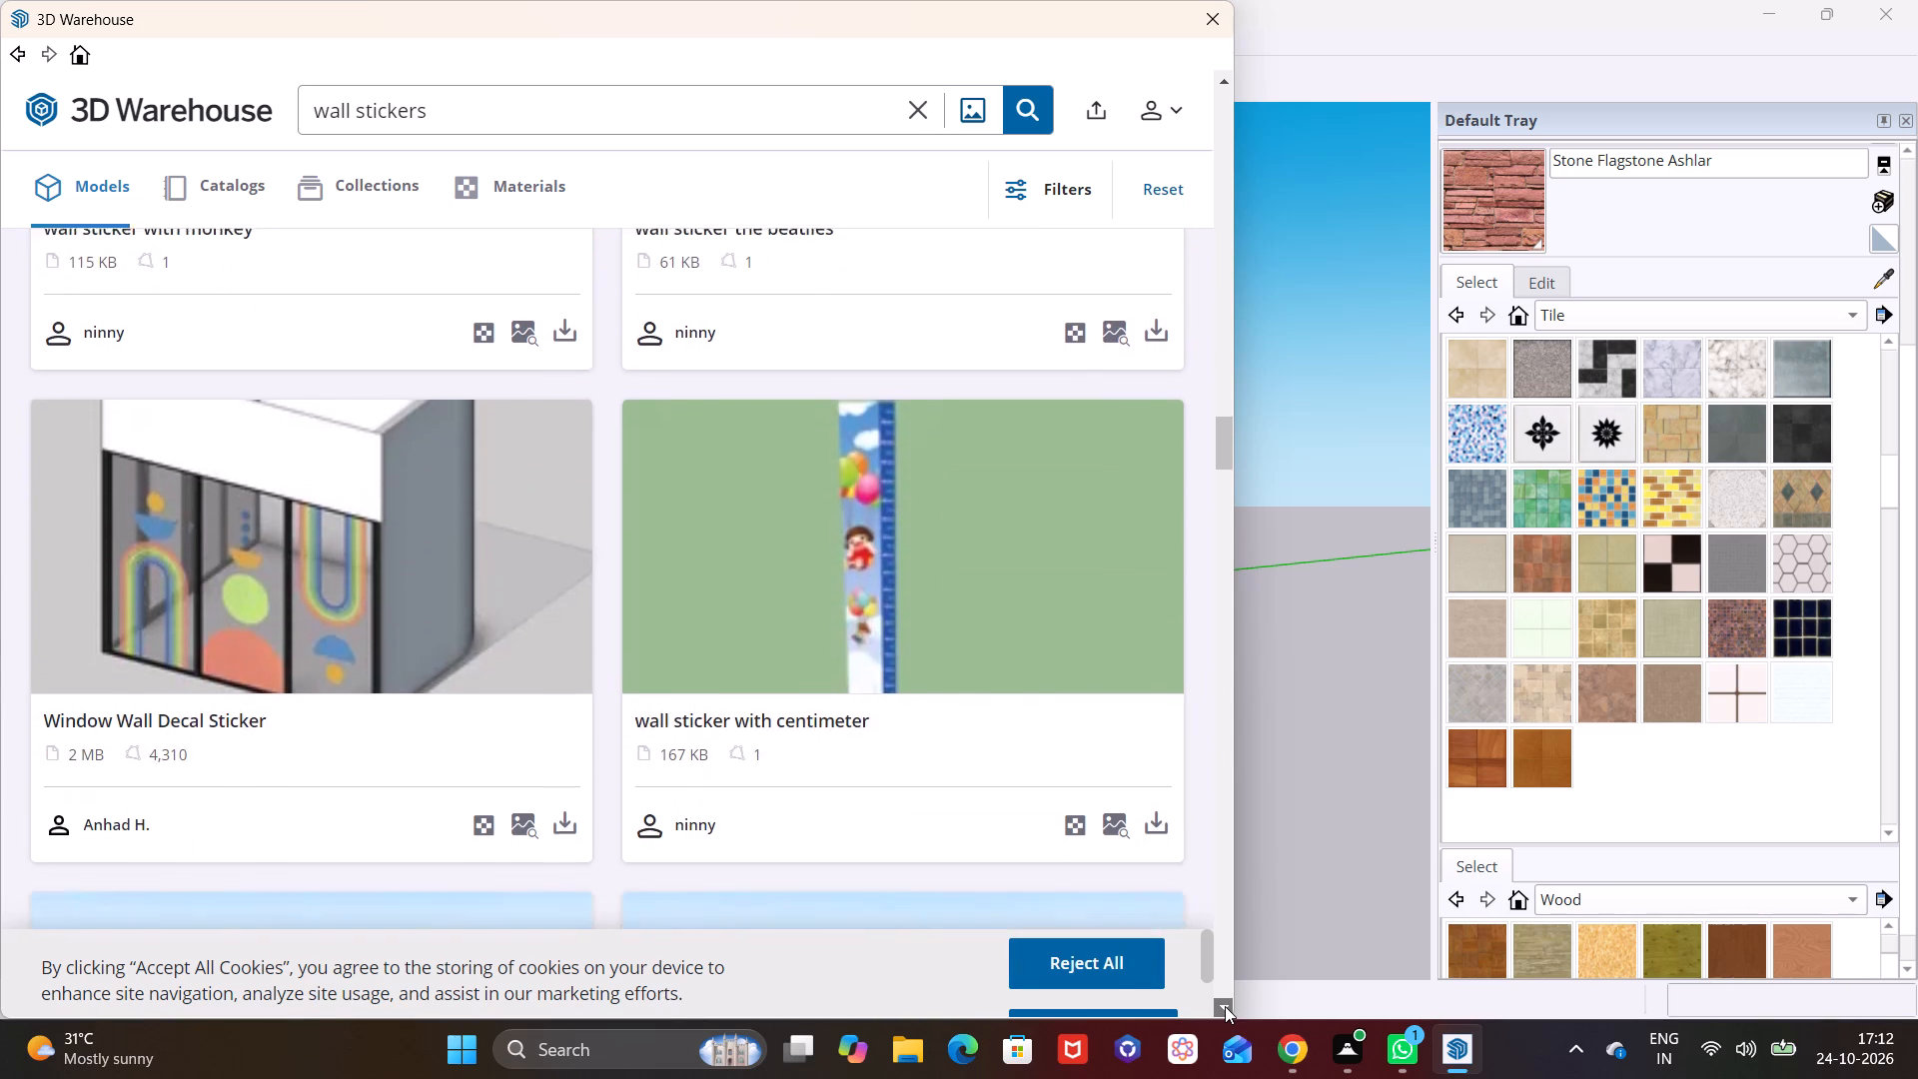
{"action": "left_click", "coordinate": [1225, 1006]}
{"action": "left_click", "coordinate": [1225, 1006]}
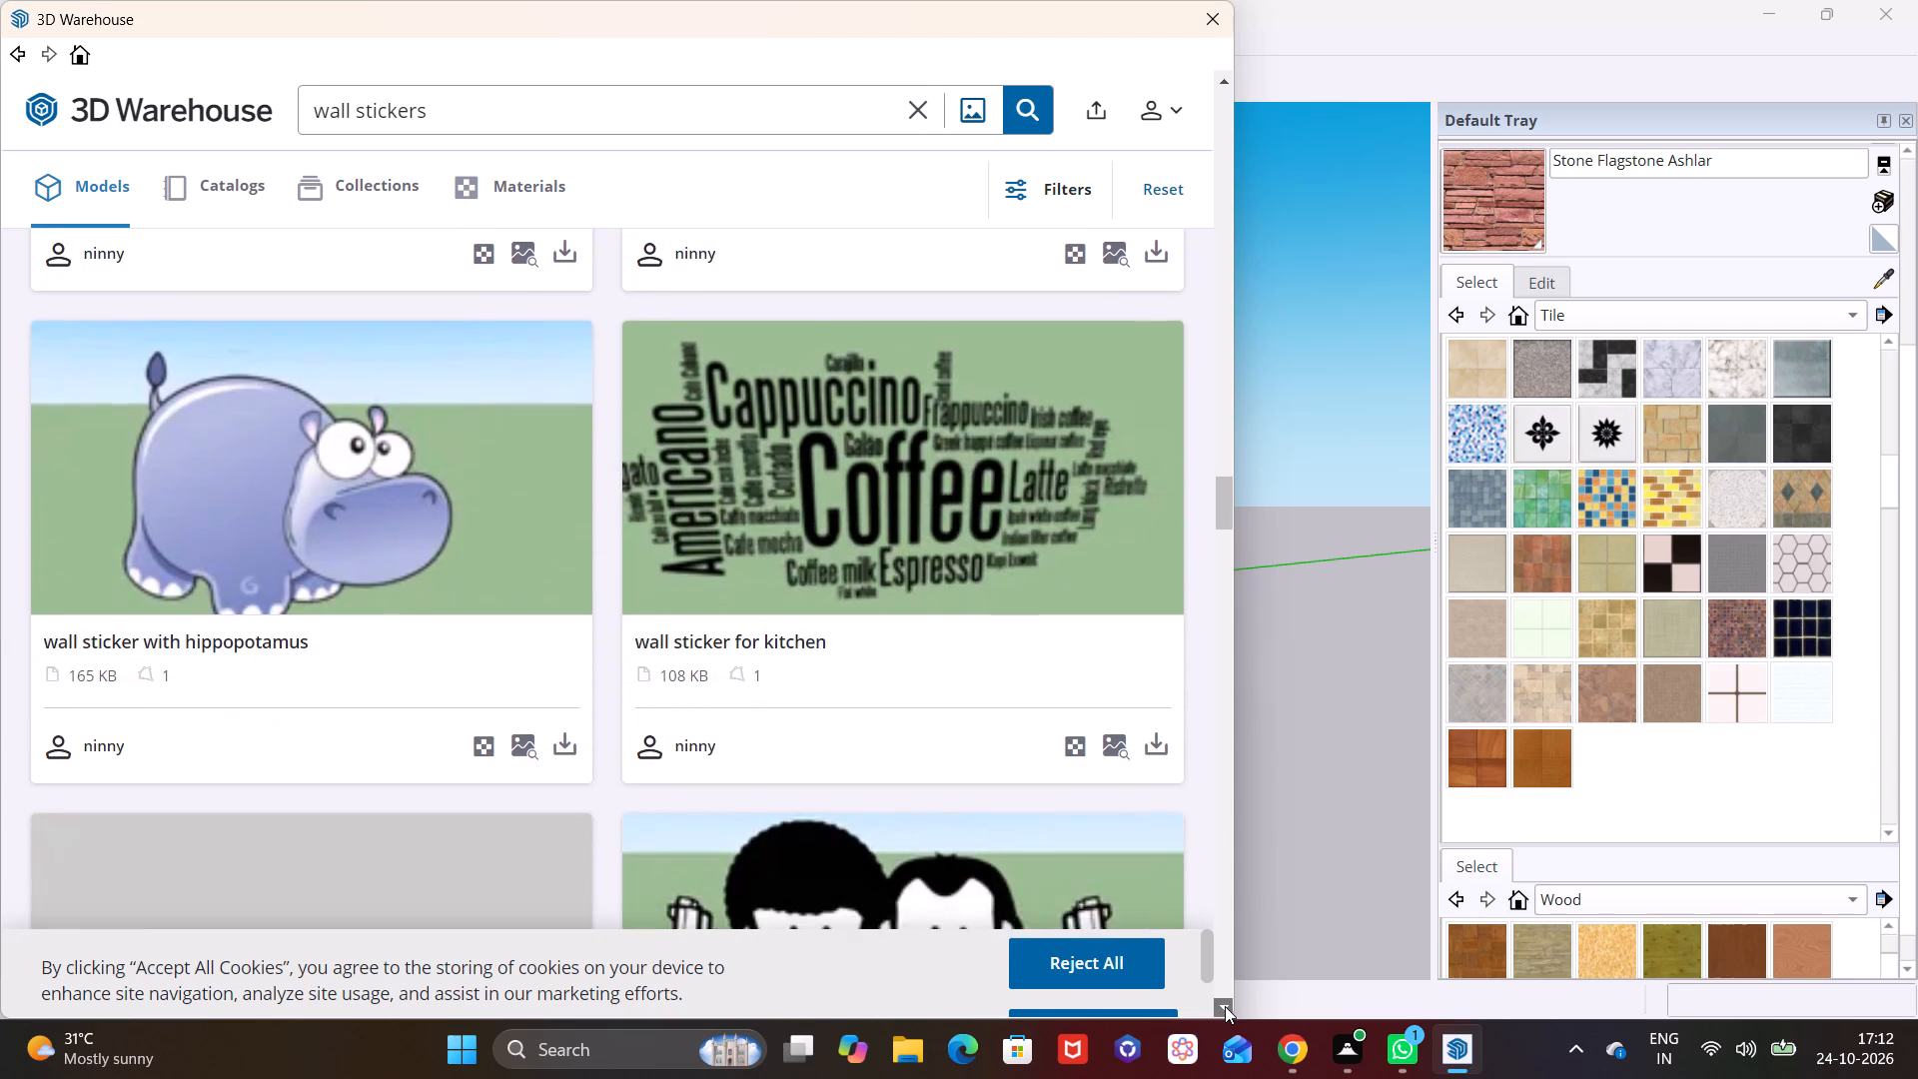
{"action": "left_click", "coordinate": [1224, 1005]}
{"action": "left_click", "coordinate": [1224, 1005]}
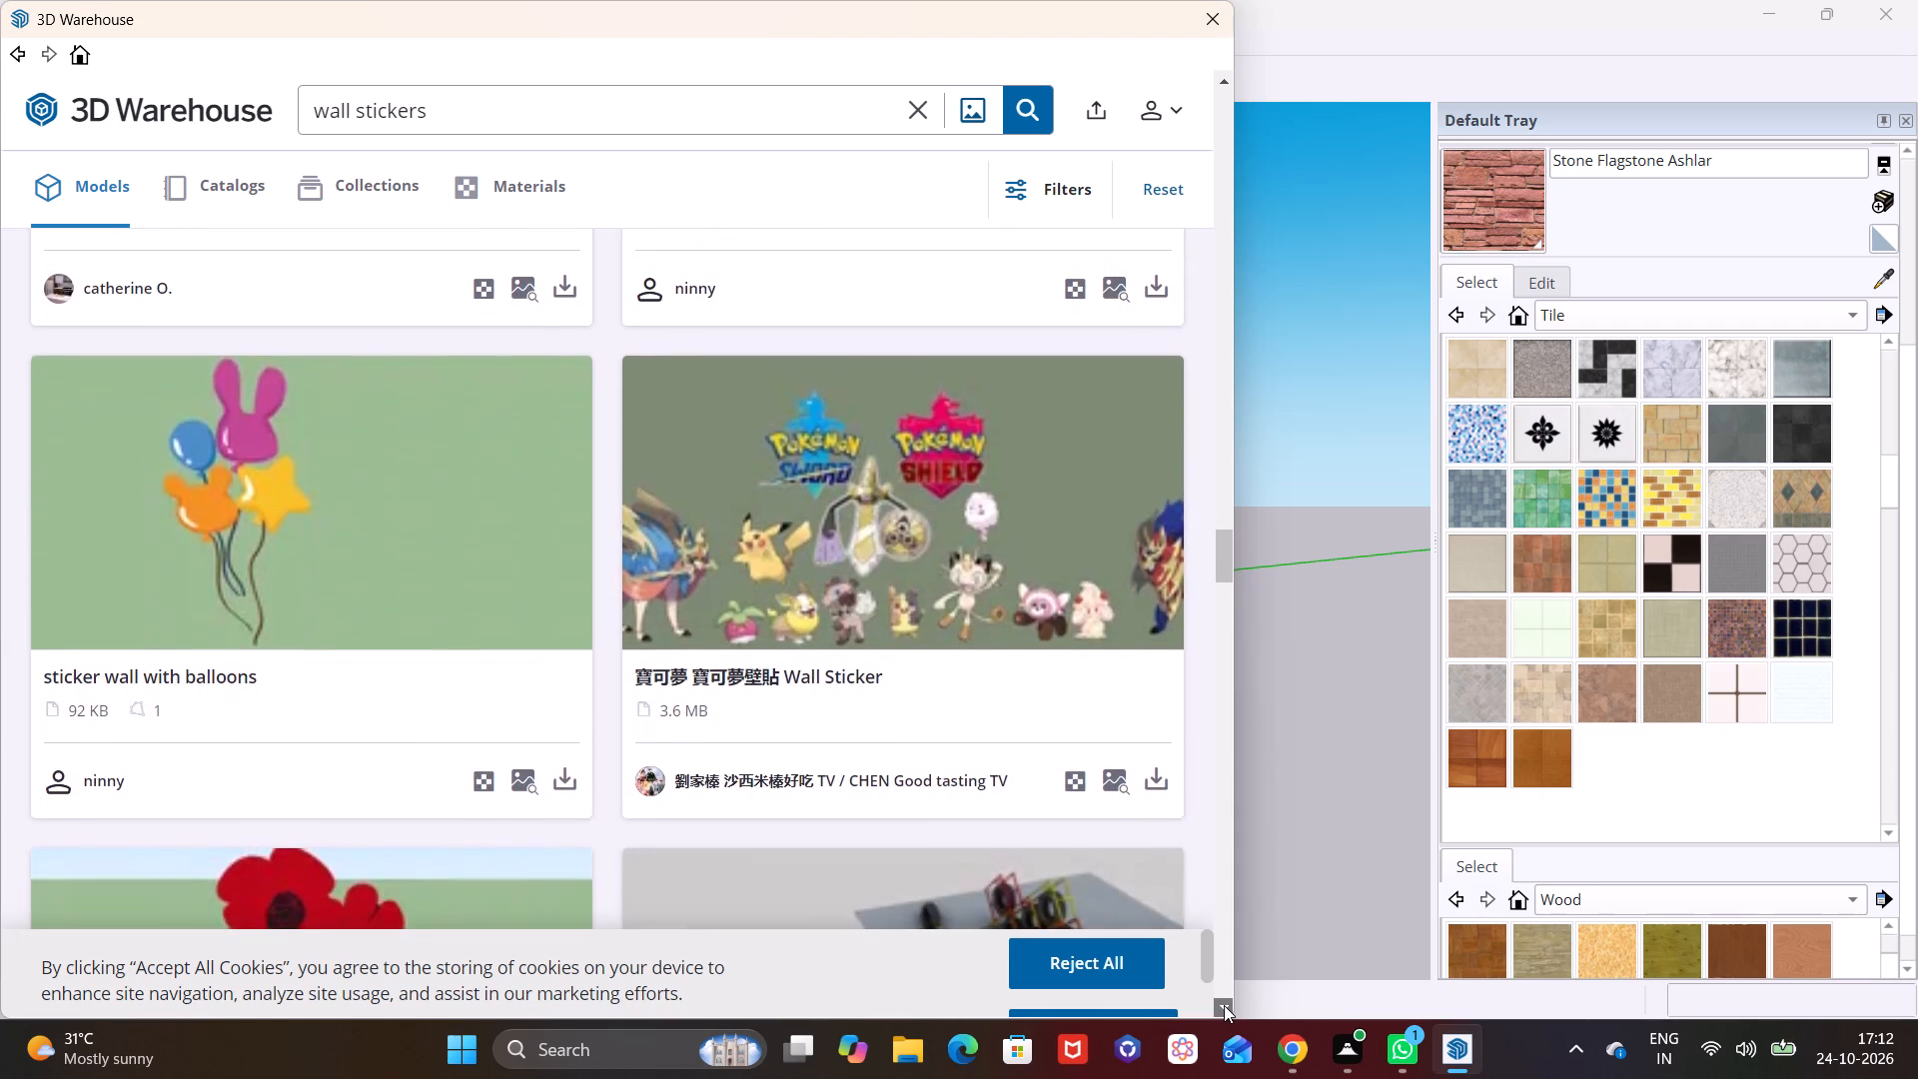
{"action": "left_click", "coordinate": [1224, 1005]}
{"action": "left_click", "coordinate": [1224, 1005]}
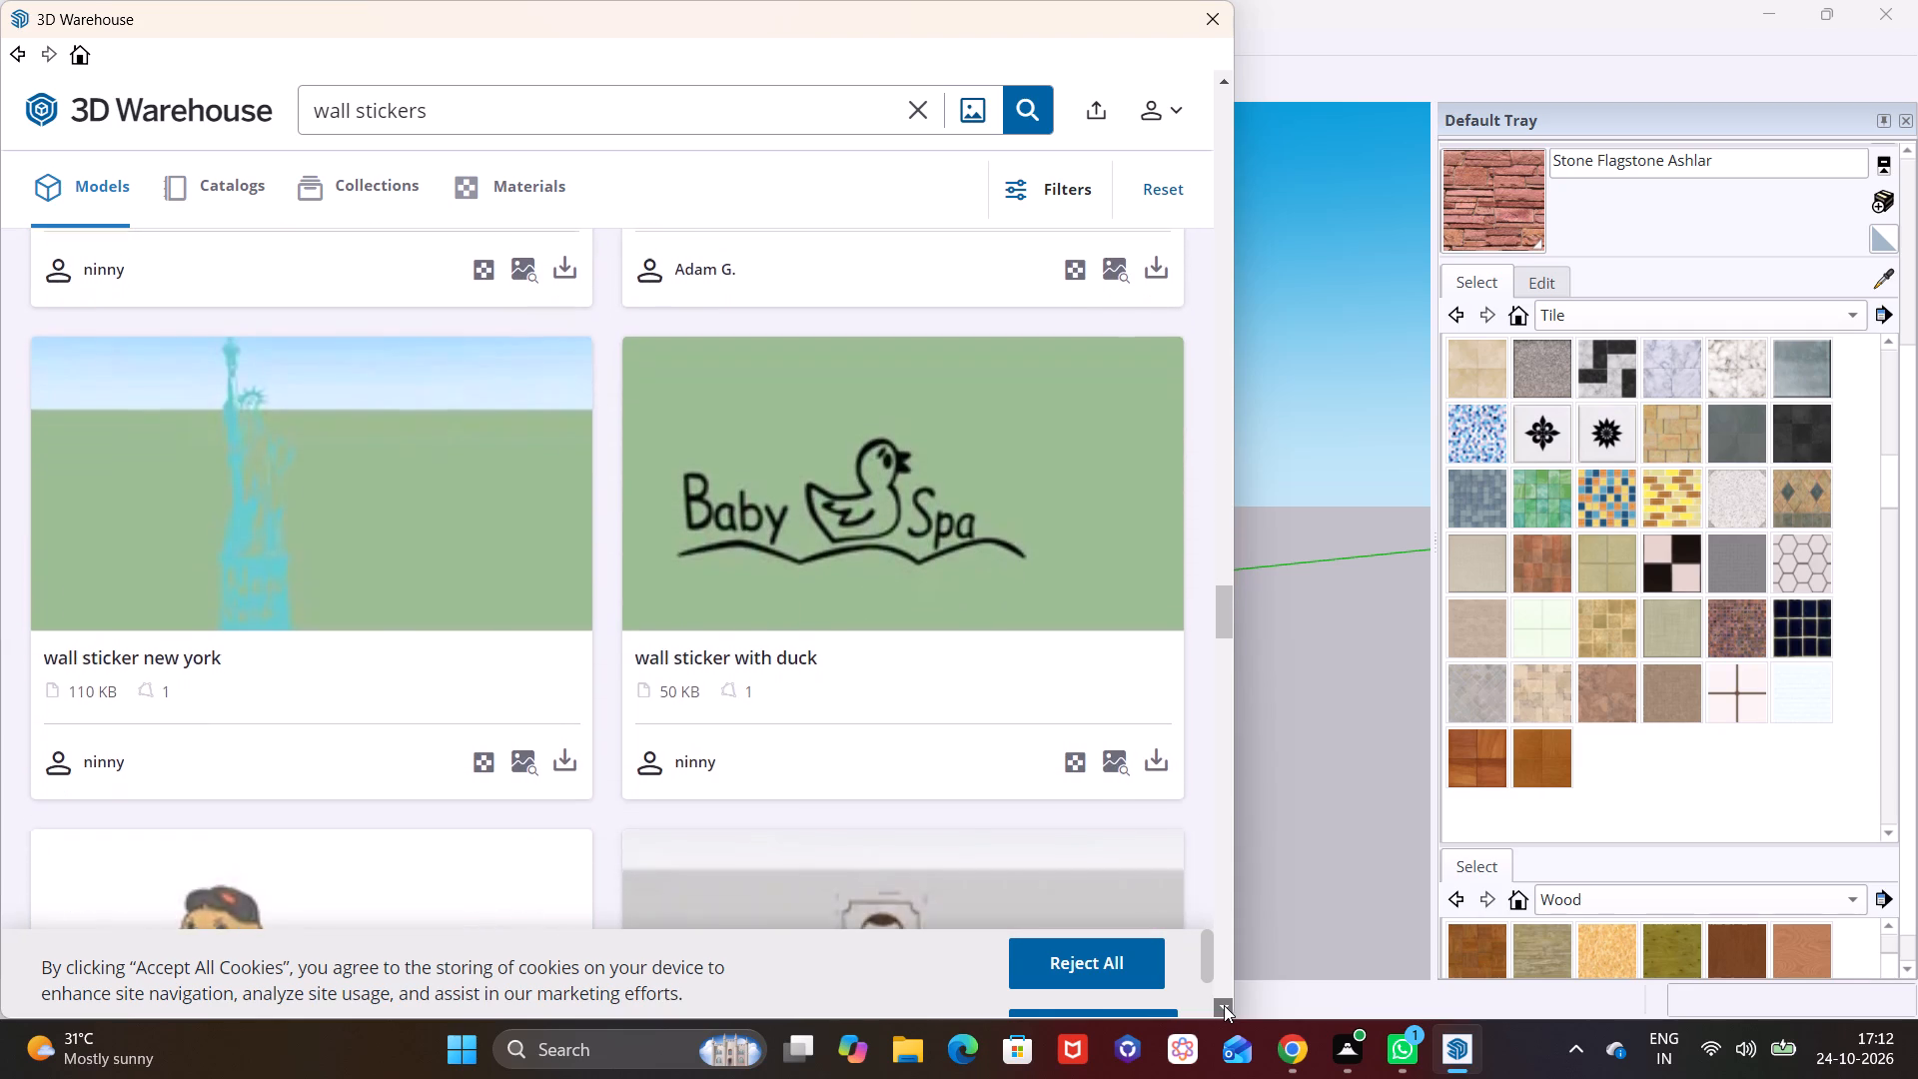
{"action": "left_click", "coordinate": [1224, 1005]}
{"action": "left_click", "coordinate": [1224, 1005]}
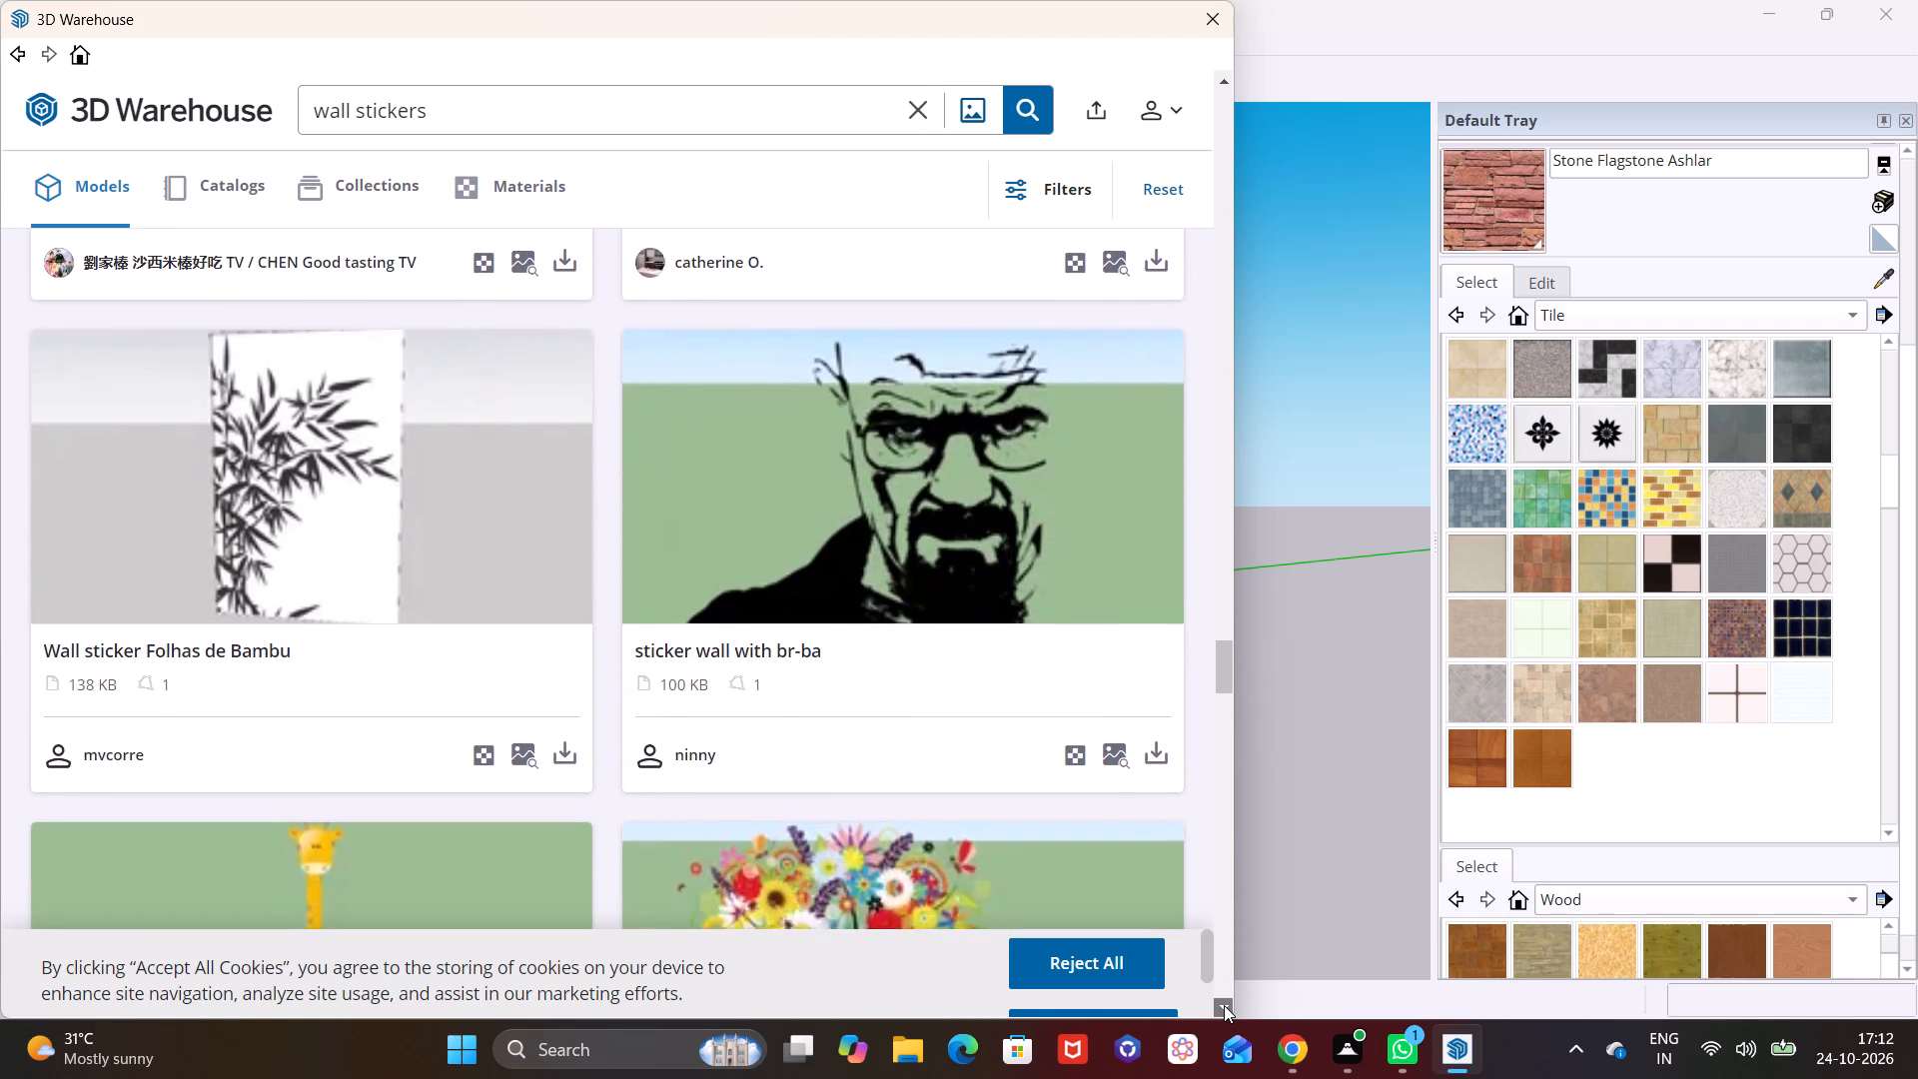
{"action": "left_click", "coordinate": [1224, 1005]}
{"action": "left_click", "coordinate": [1224, 1005]}
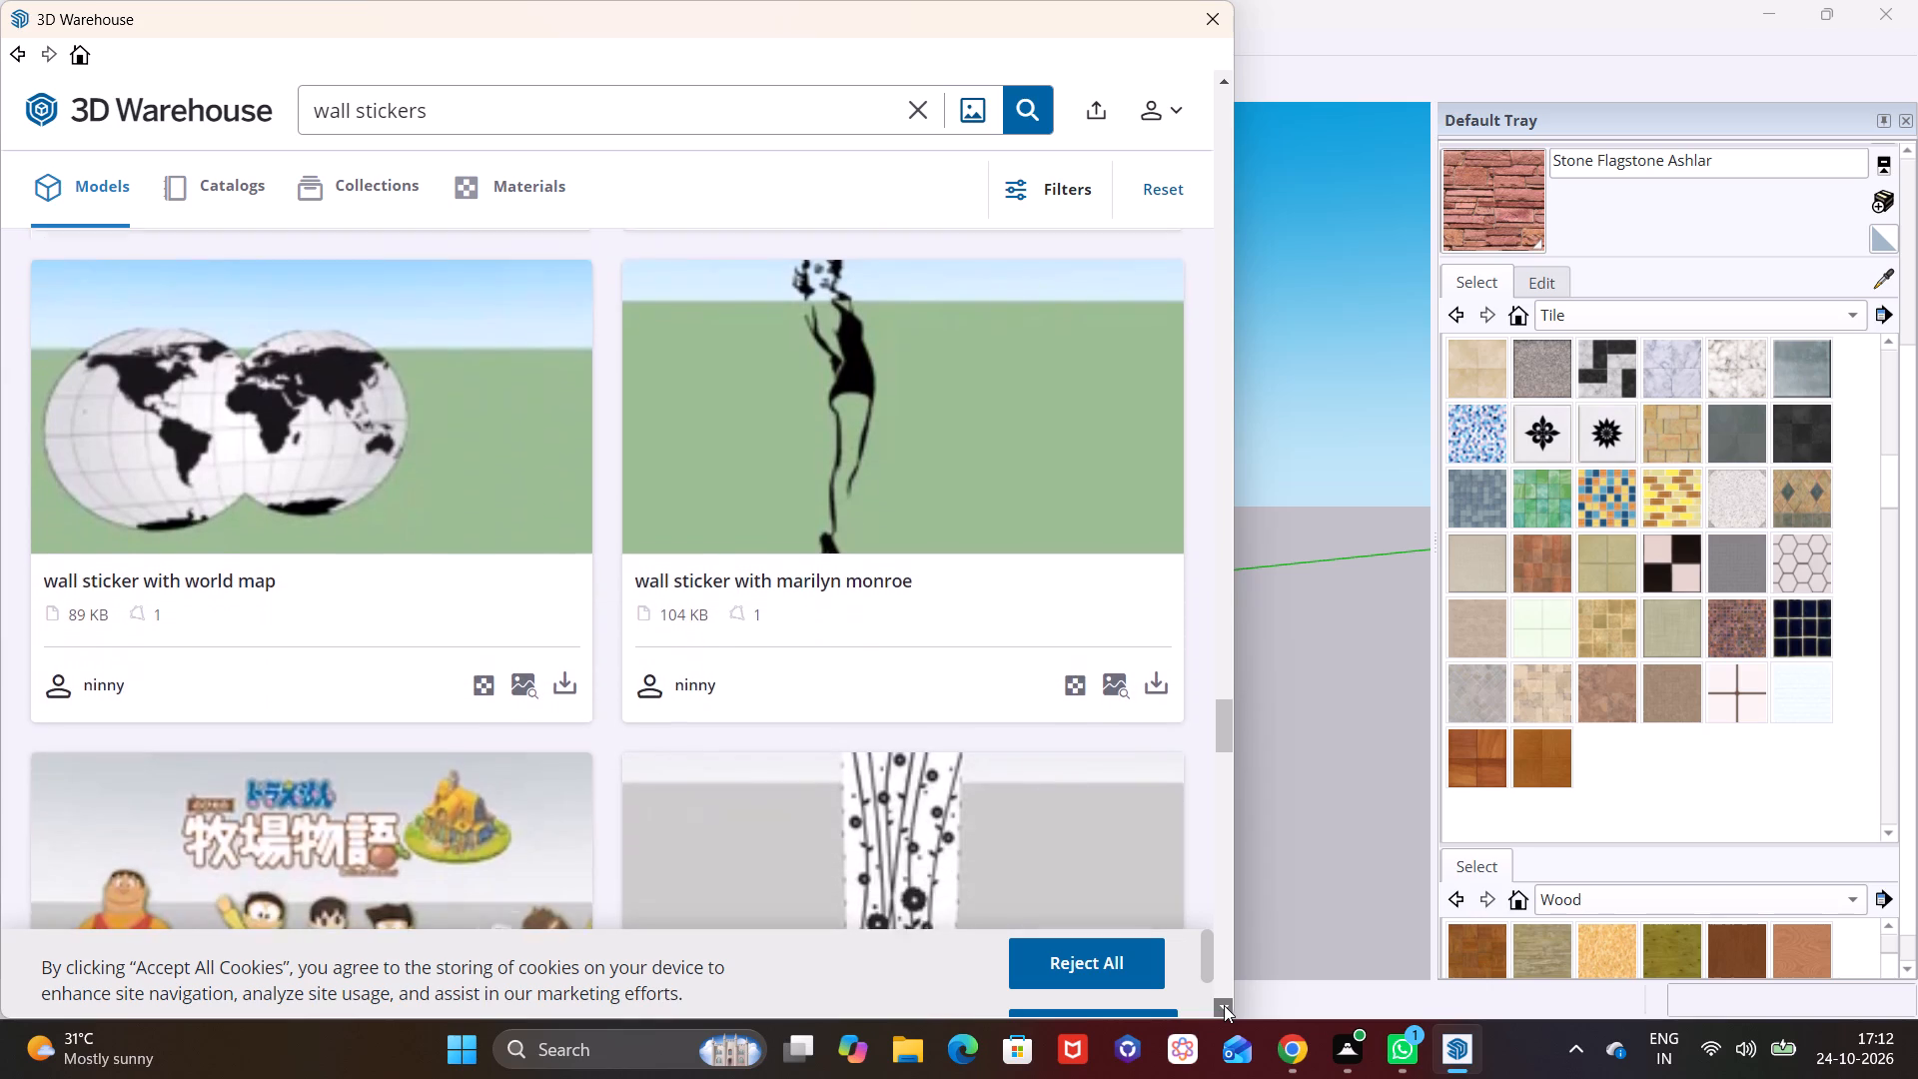
{"action": "left_click", "coordinate": [1224, 1005]}
{"action": "left_click", "coordinate": [1224, 1005]}
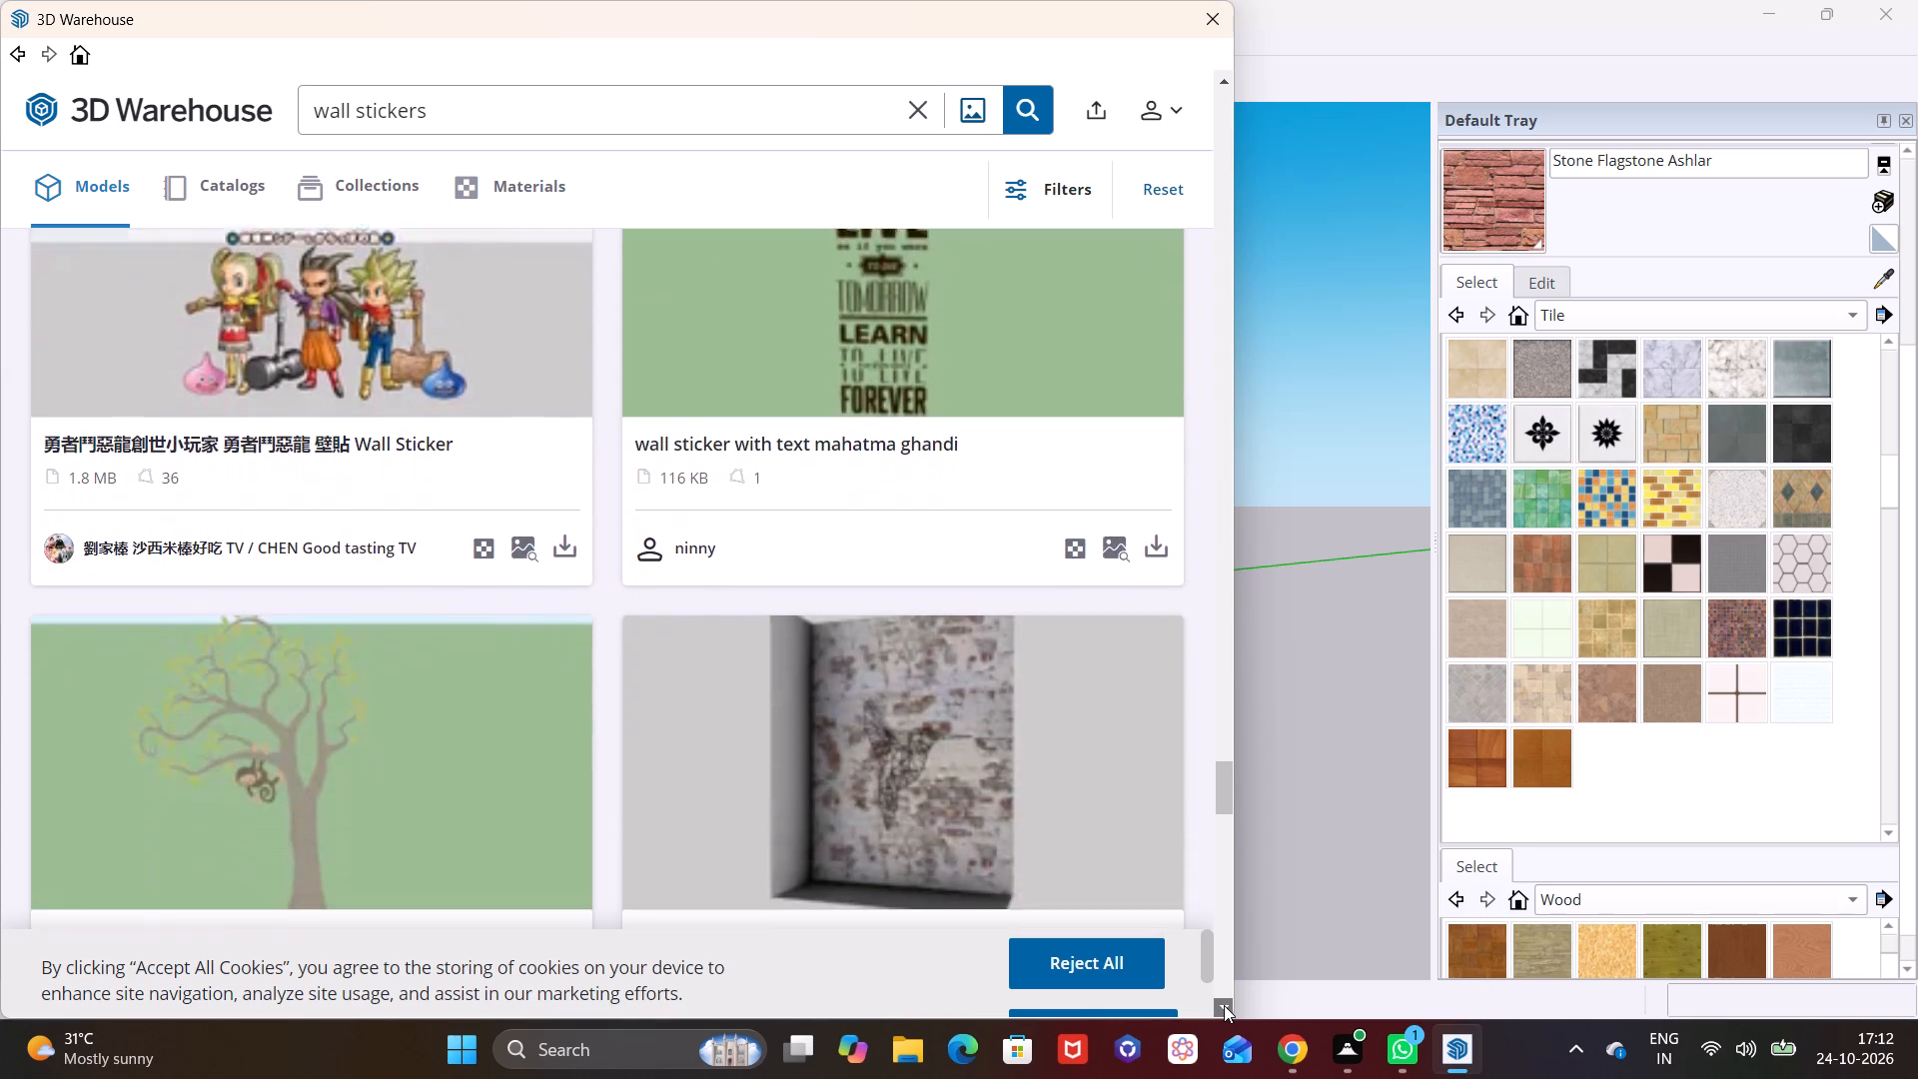
{"action": "left_click", "coordinate": [1224, 1005]}
{"action": "left_click", "coordinate": [1223, 1005]}
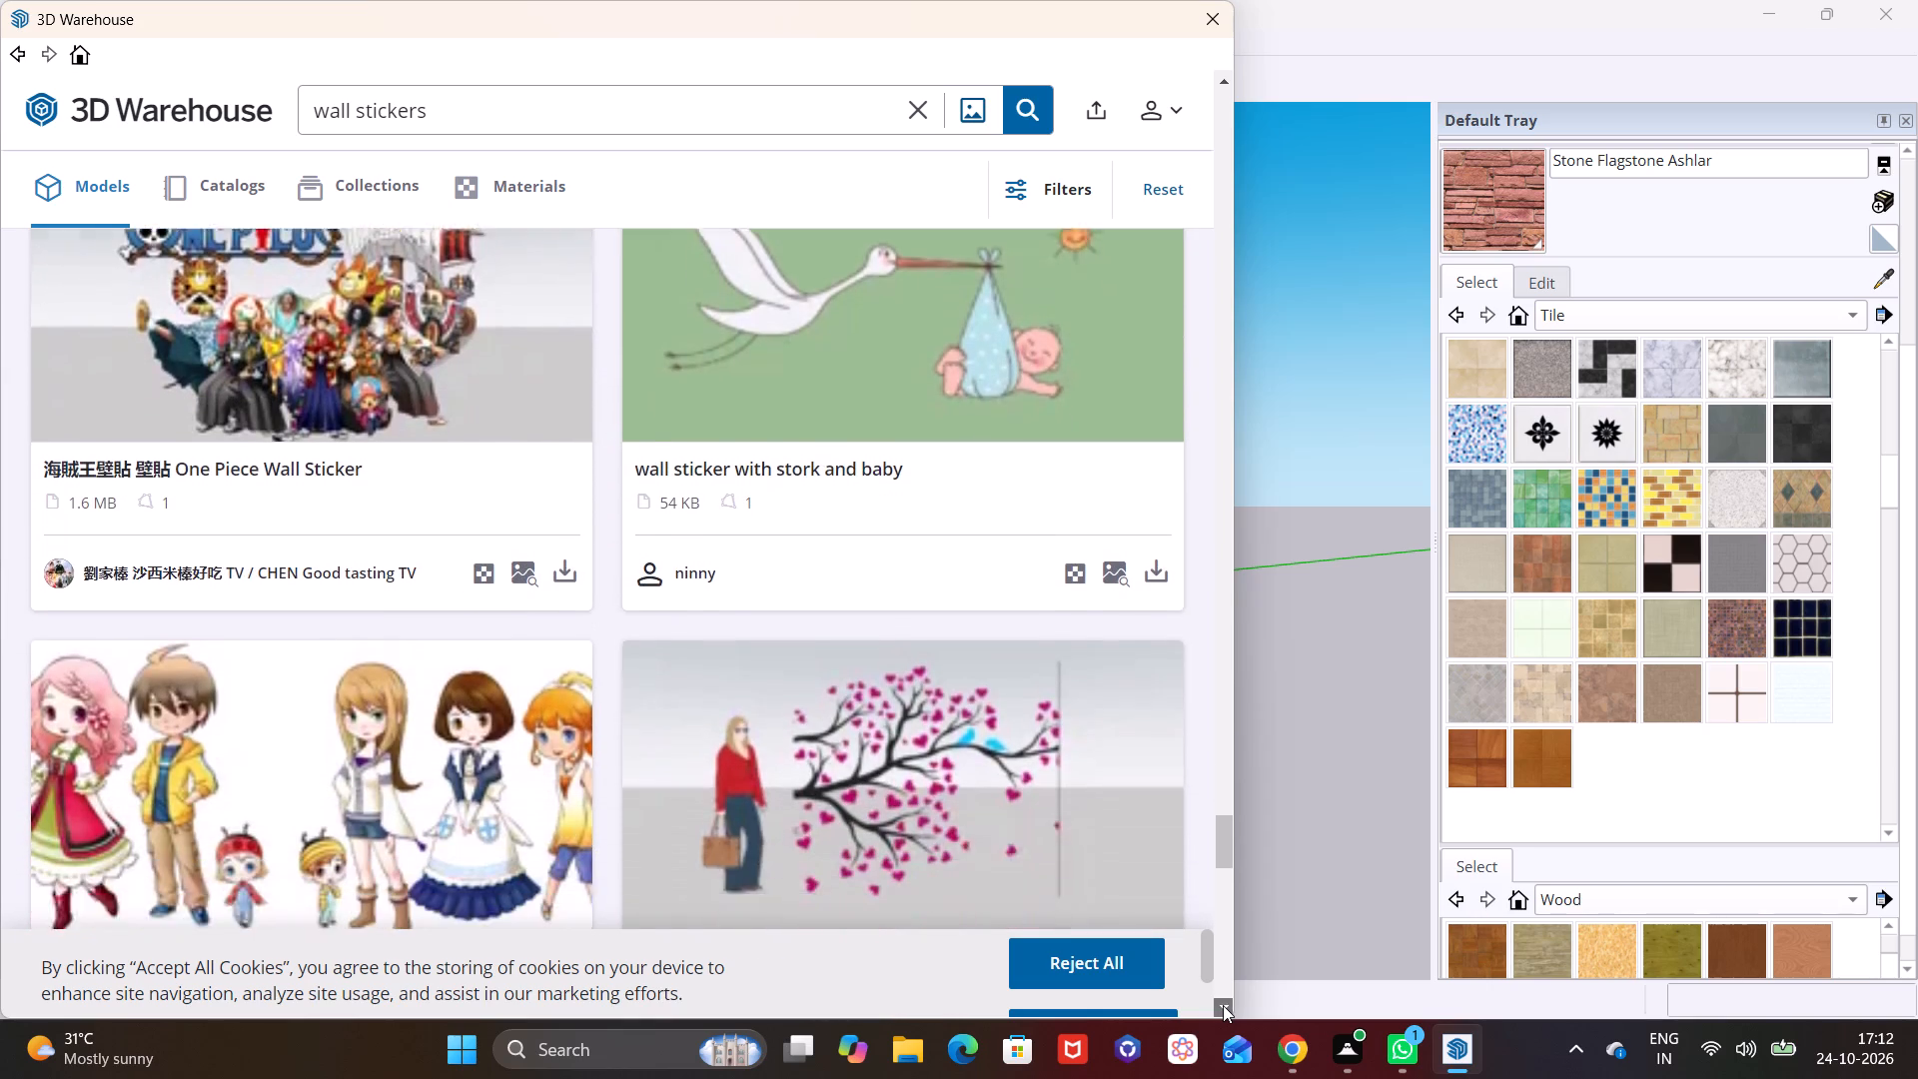
{"action": "left_click", "coordinate": [1223, 1005]}
{"action": "left_click", "coordinate": [1223, 1005]}
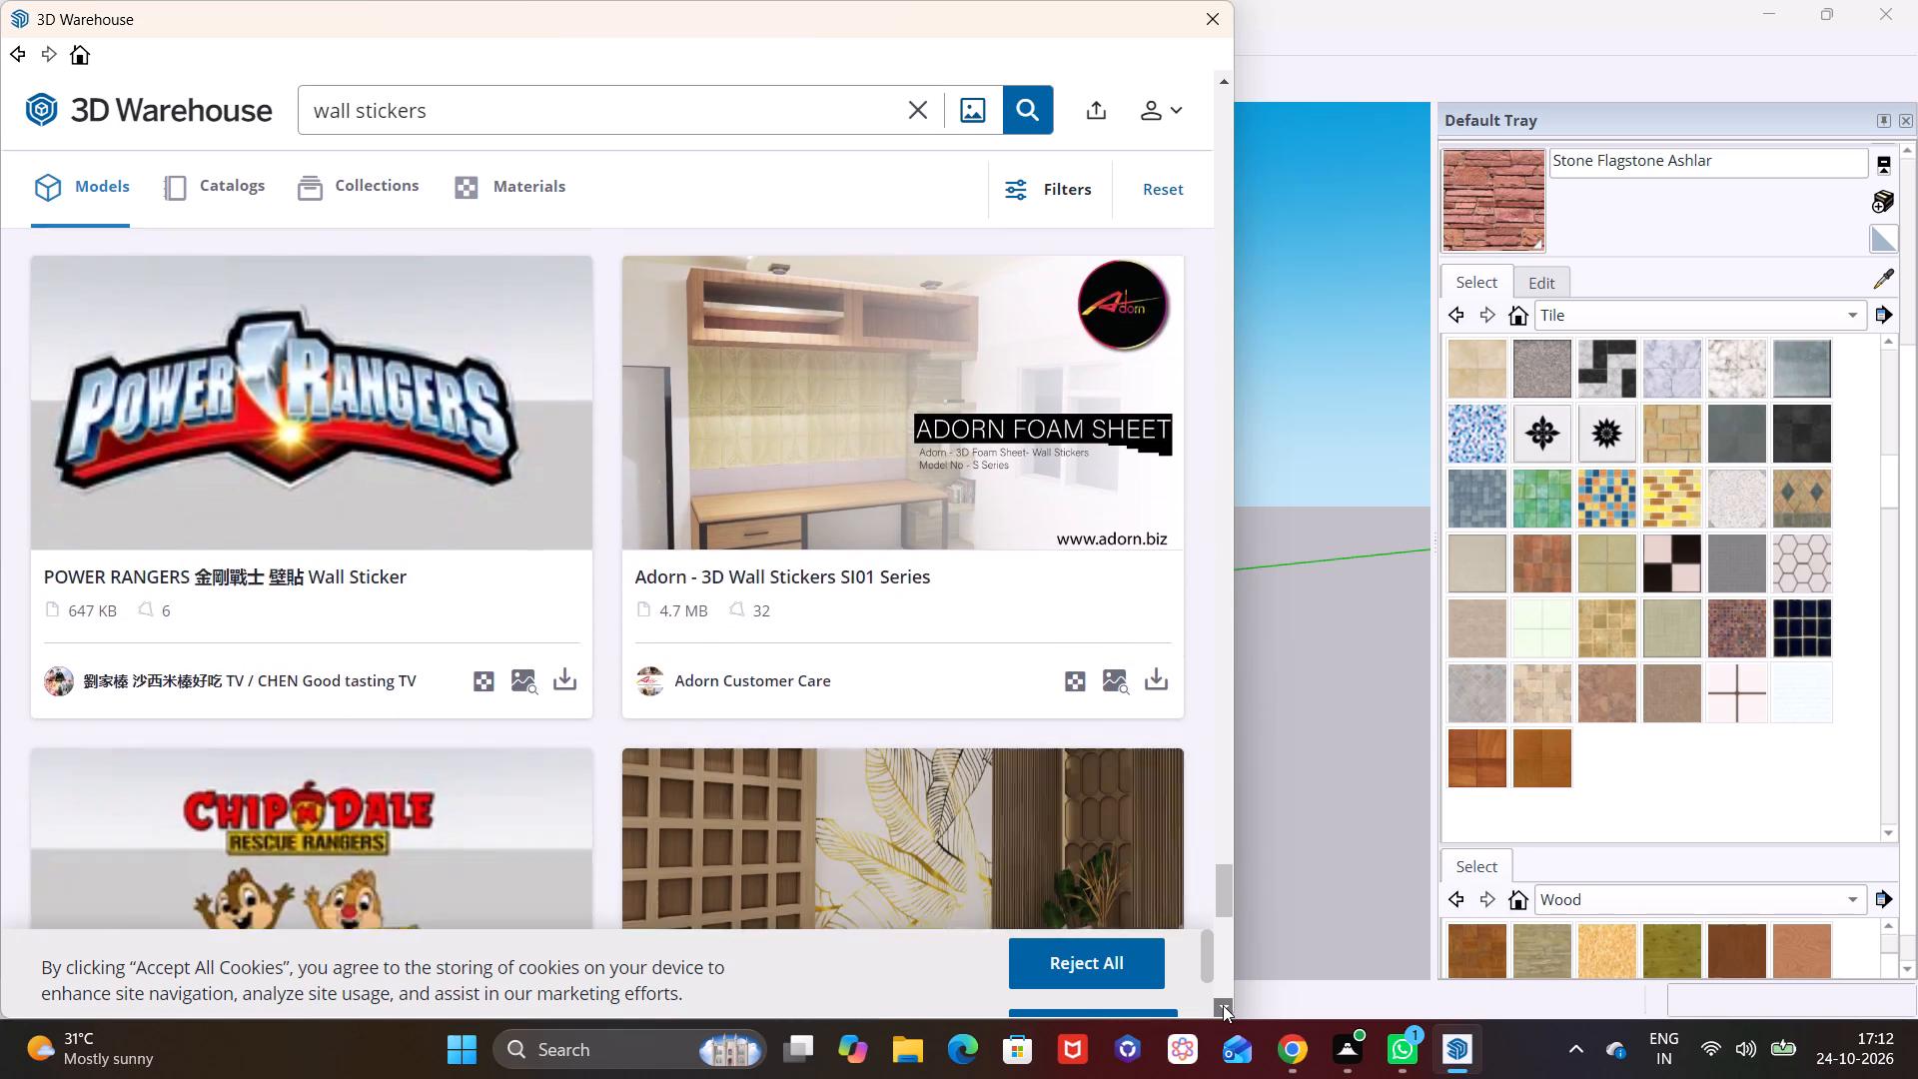
{"action": "left_click", "coordinate": [1223, 1005]}
{"action": "left_click", "coordinate": [1223, 1005]}
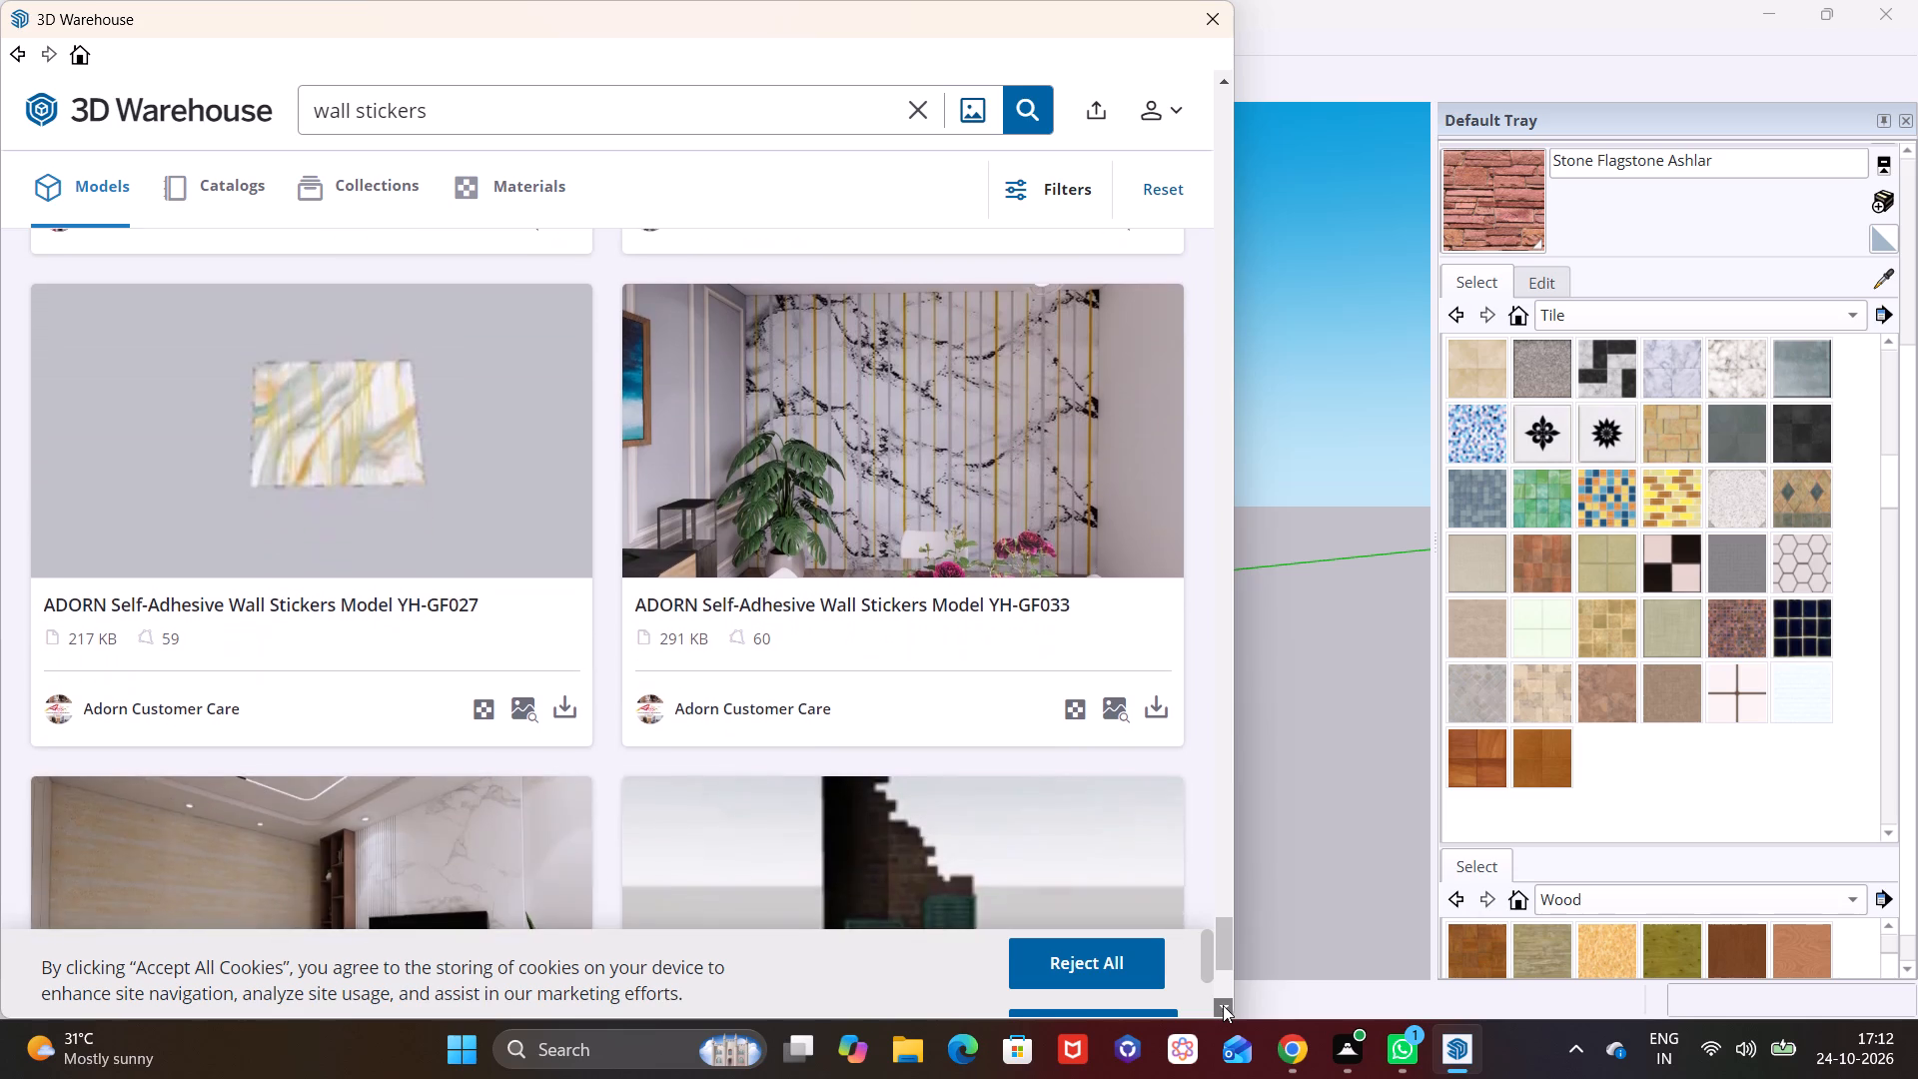
{"action": "left_click", "coordinate": [1223, 1005]}
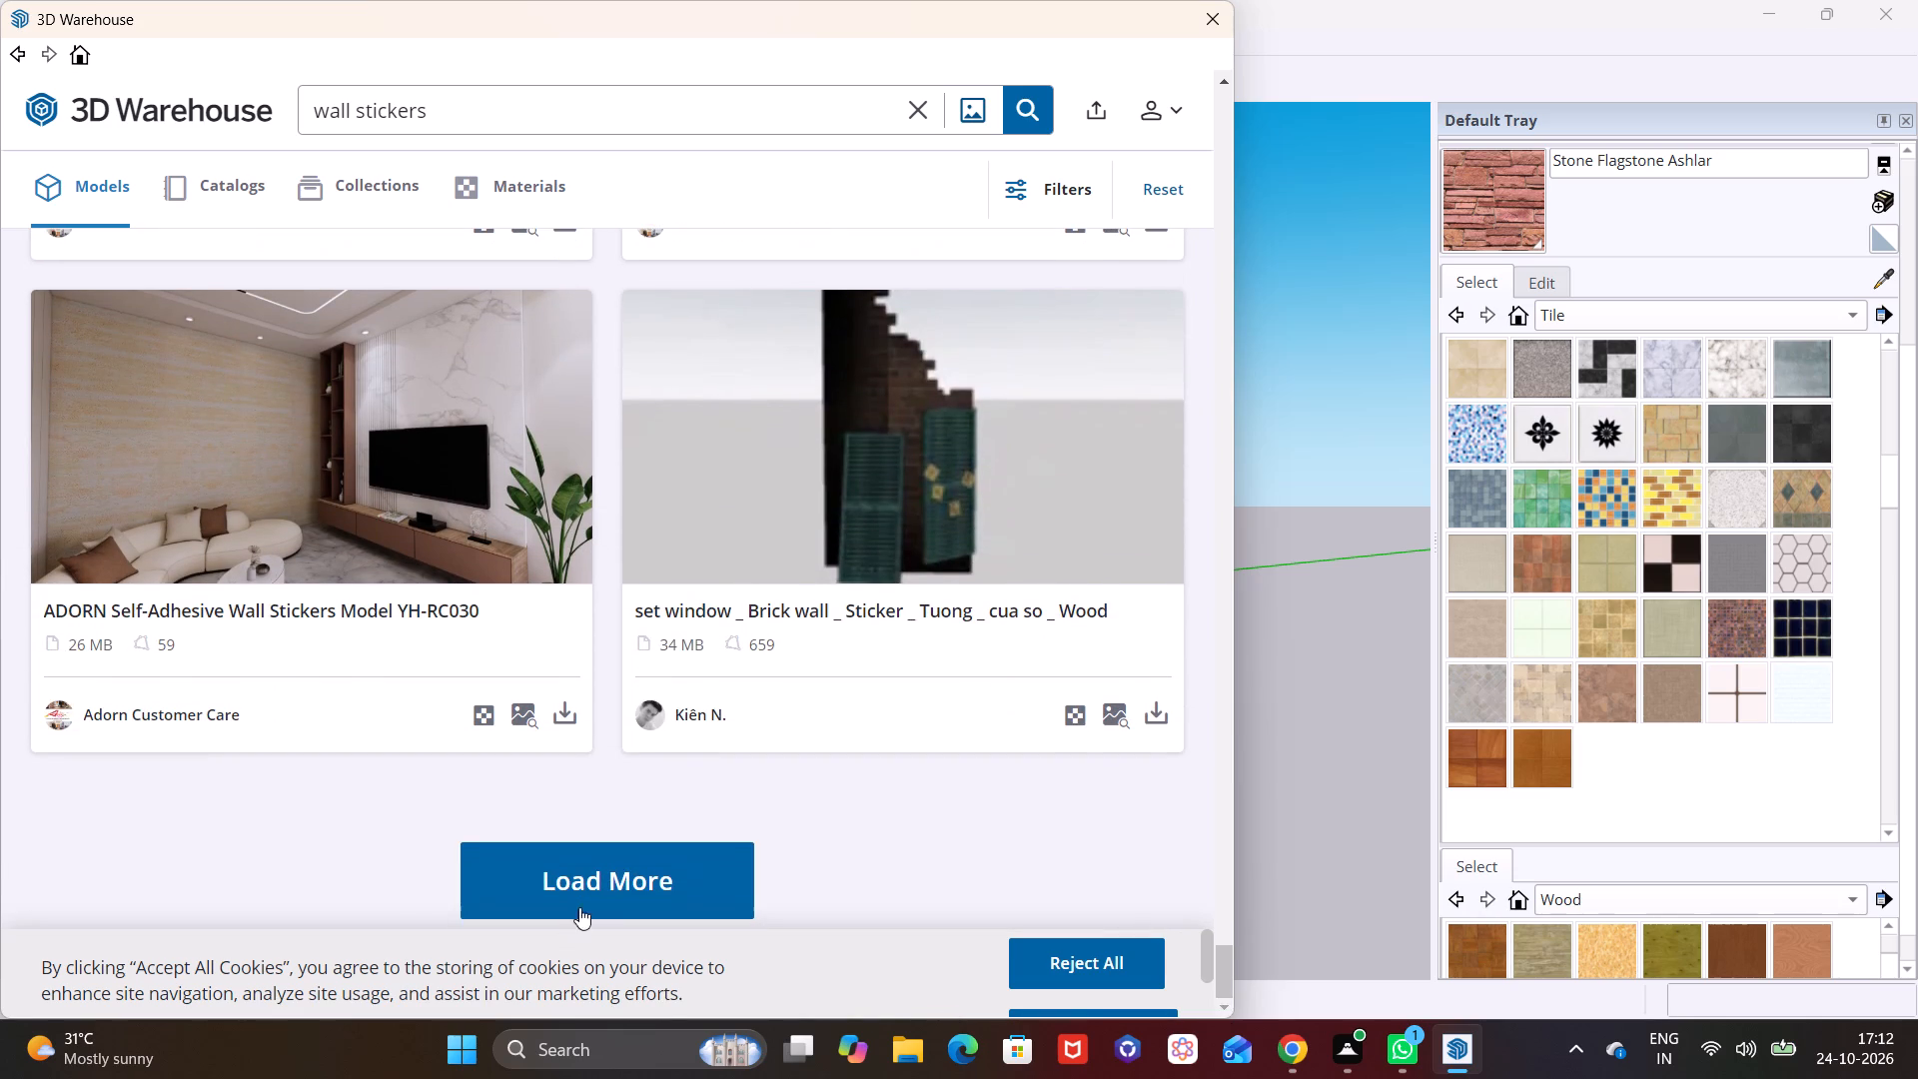
Load more results, import the Perrier Jouet Wall directly into the model and place it on the ground in front of the building.
{"action": "left_click", "coordinate": [607, 883]}
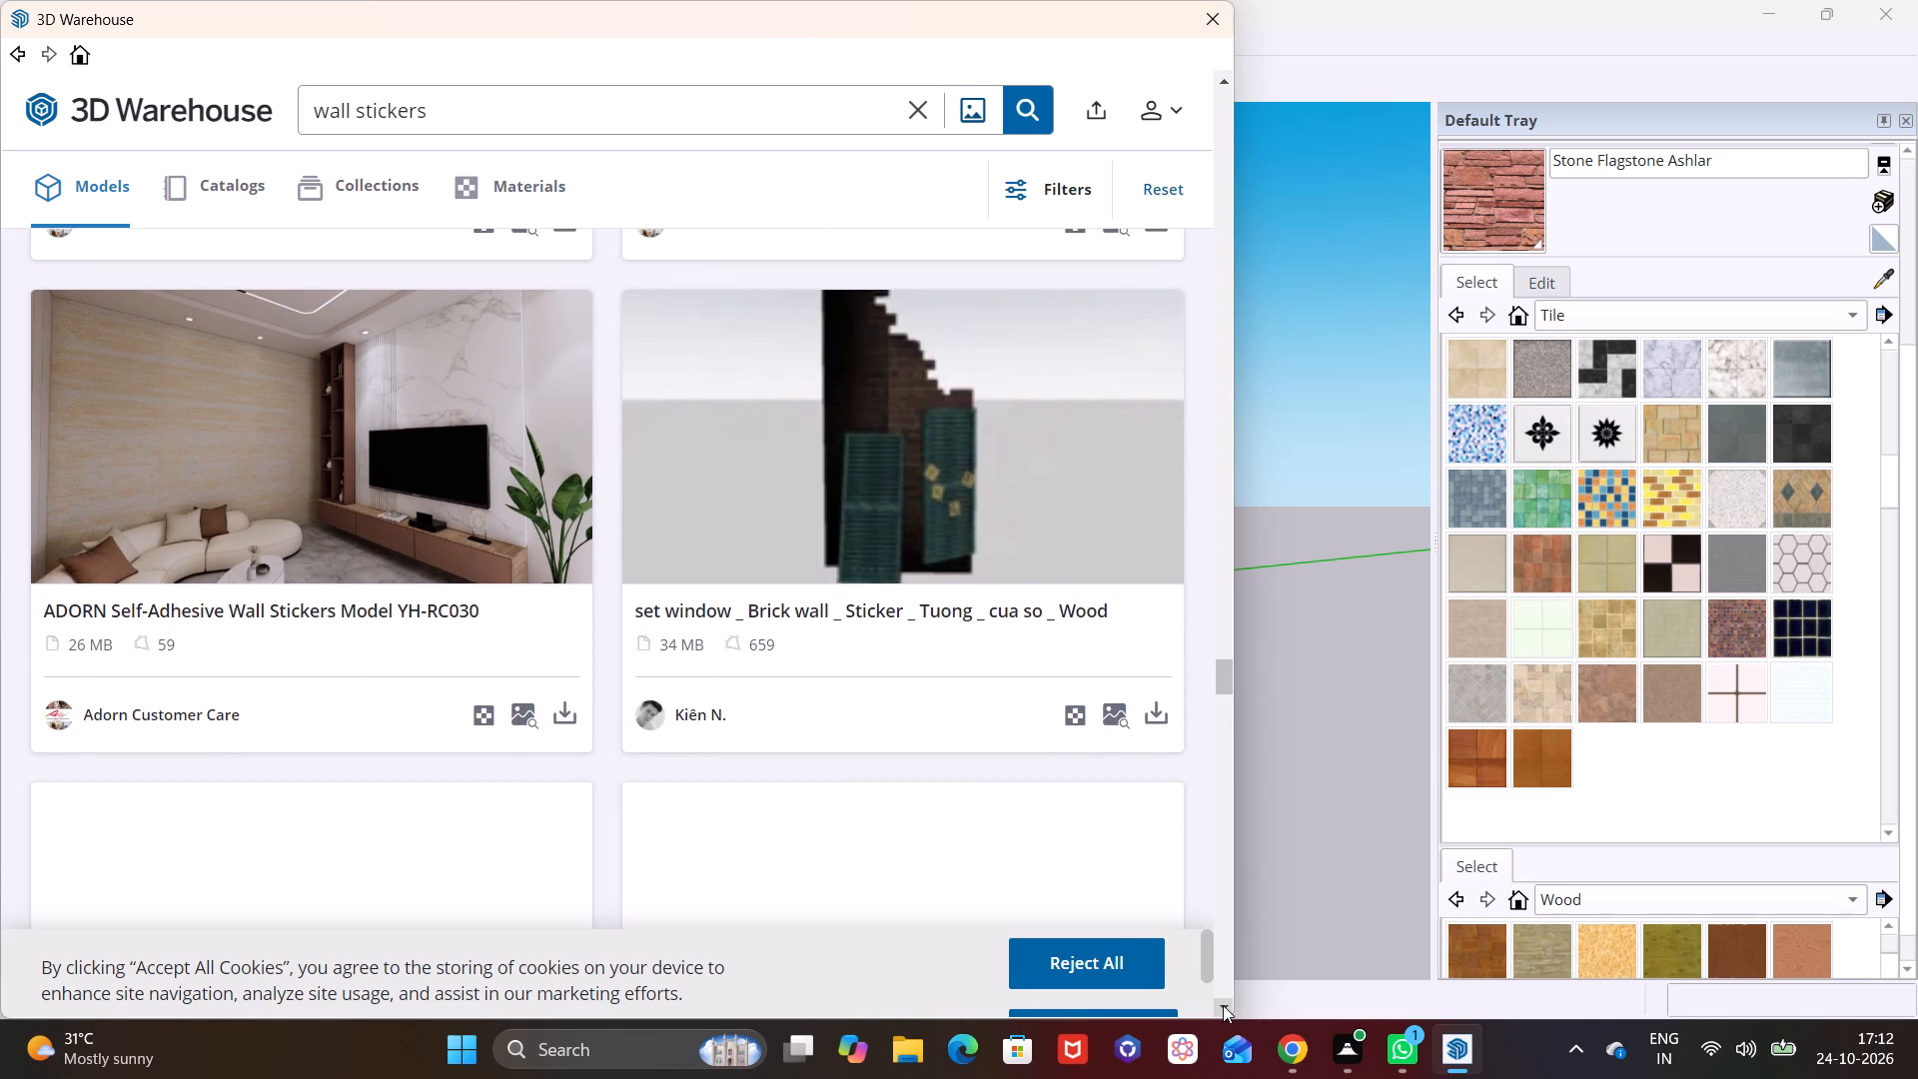
{"action": "left_click", "coordinate": [1223, 1005]}
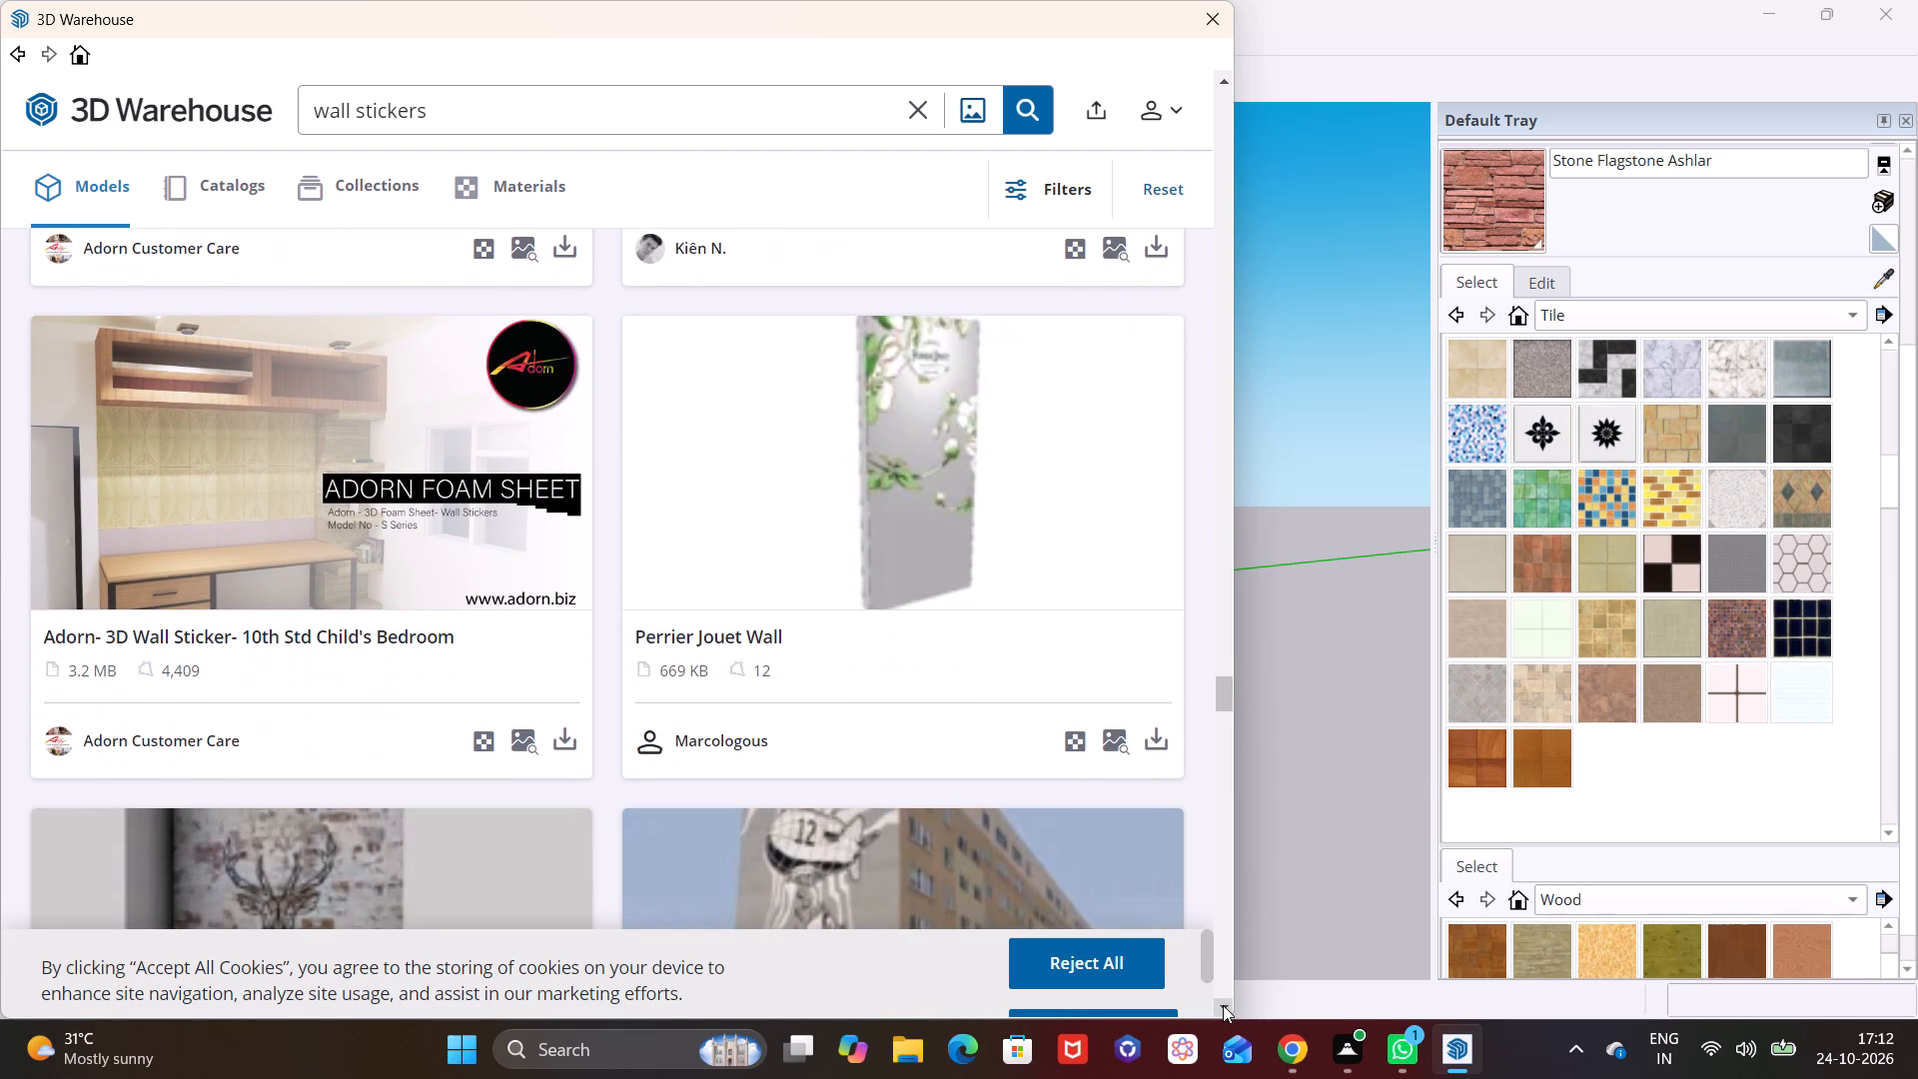
{"action": "left_click", "coordinate": [1223, 1005]}
{"action": "left_click", "coordinate": [1152, 687]}
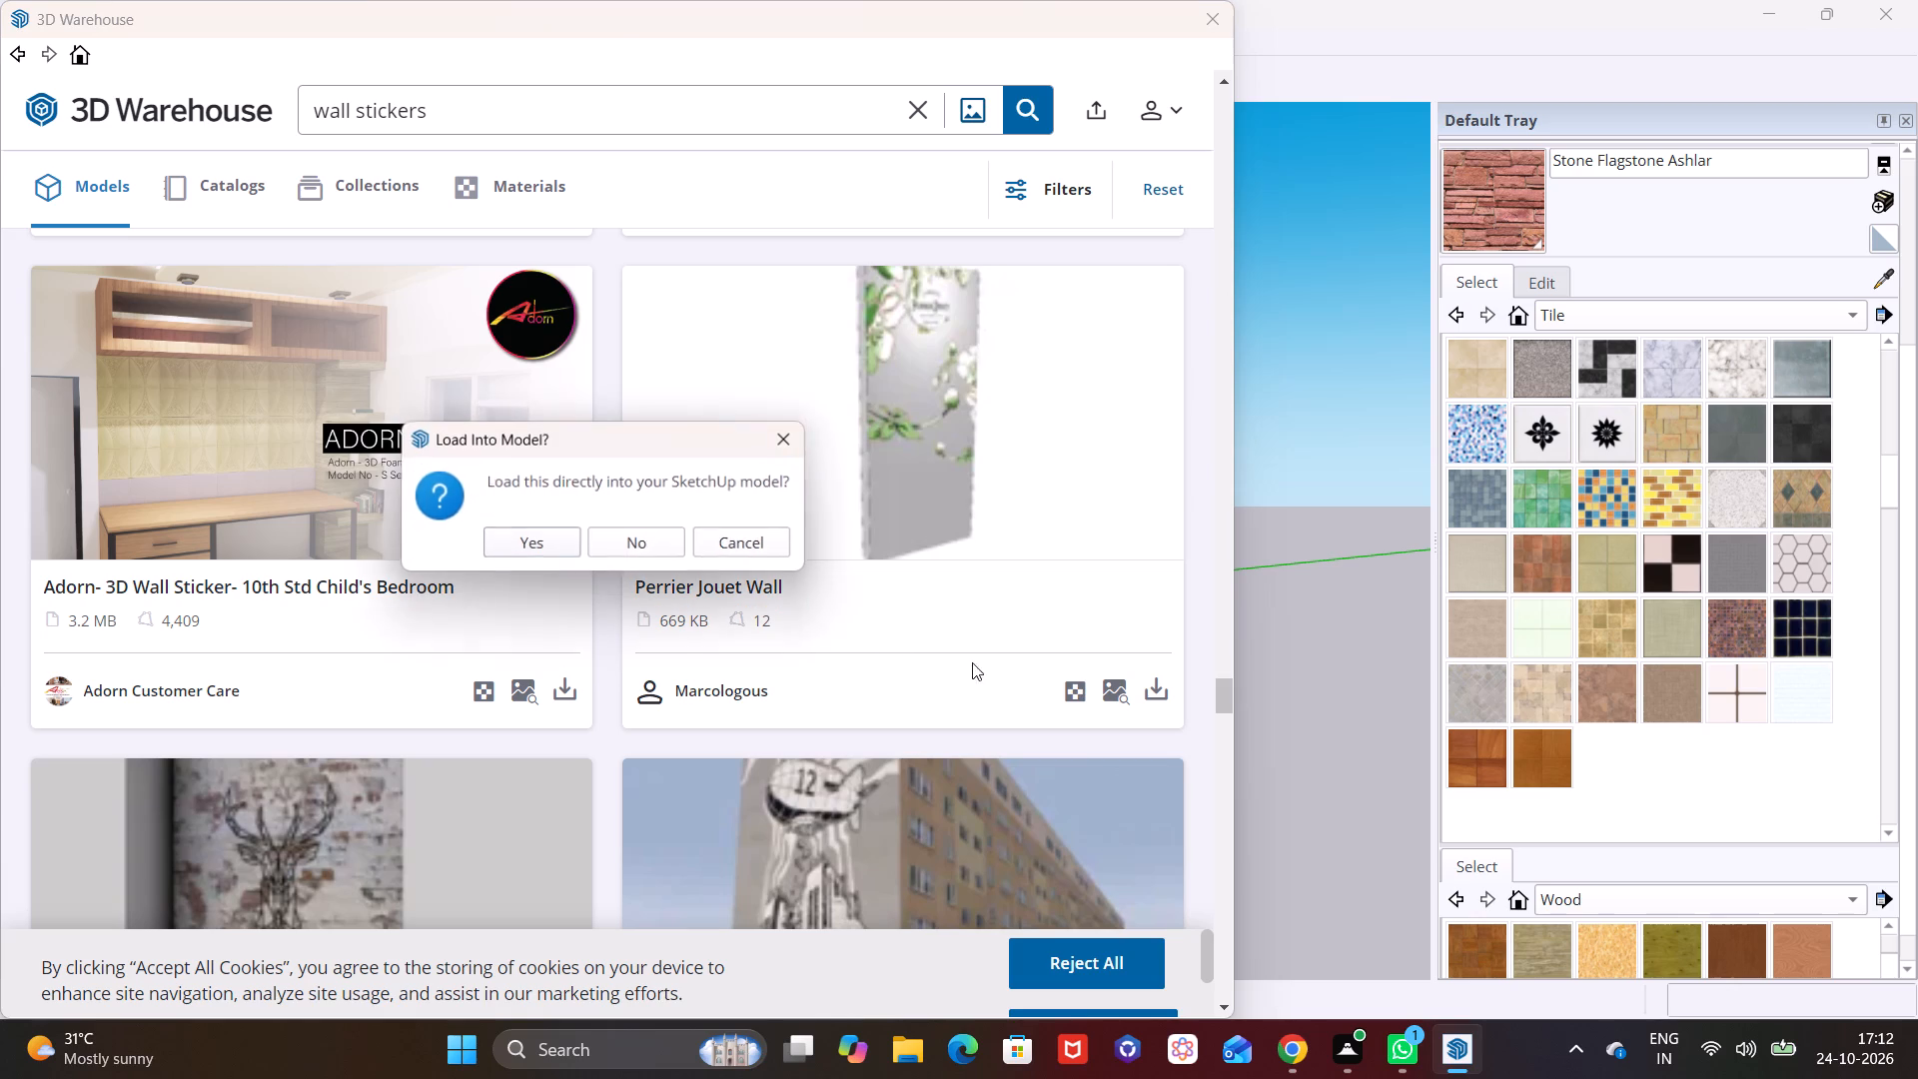
{"action": "left_click", "coordinate": [538, 536]}
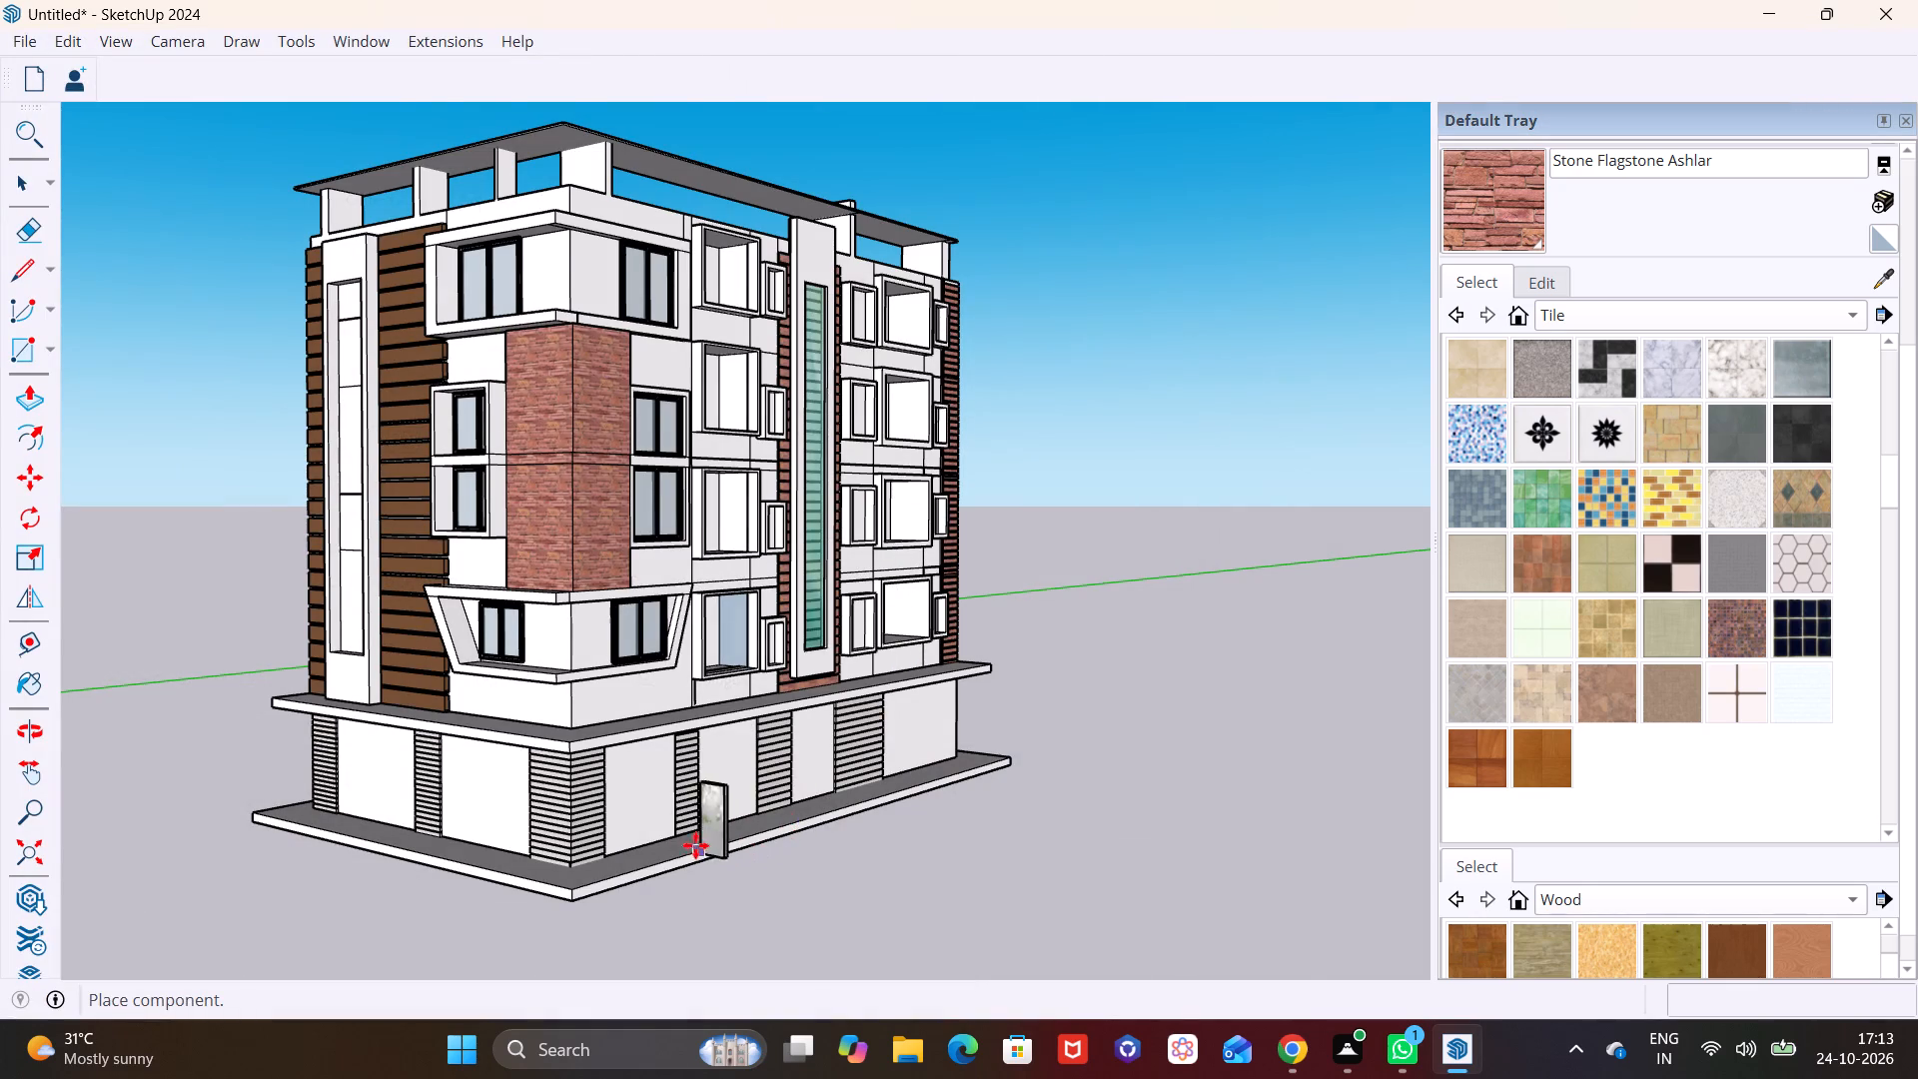
{"action": "scroll", "coordinate": [691, 845], "scroll_direction": "up", "scroll_amount": 5}
{"action": "scroll", "coordinate": [827, 877], "scroll_direction": "down", "scroll_amount": 6}
{"action": "middle_click_drag", "start_coordinate": [753, 693], "coordinate": [727, 808], "text": "shift"}
{"action": "middle_click_drag", "start_coordinate": [797, 962], "coordinate": [836, 709], "text": "shift"}
{"action": "middle_click_drag", "start_coordinate": [806, 838], "coordinate": [797, 893]}
{"action": "left_click", "coordinate": [827, 826]}
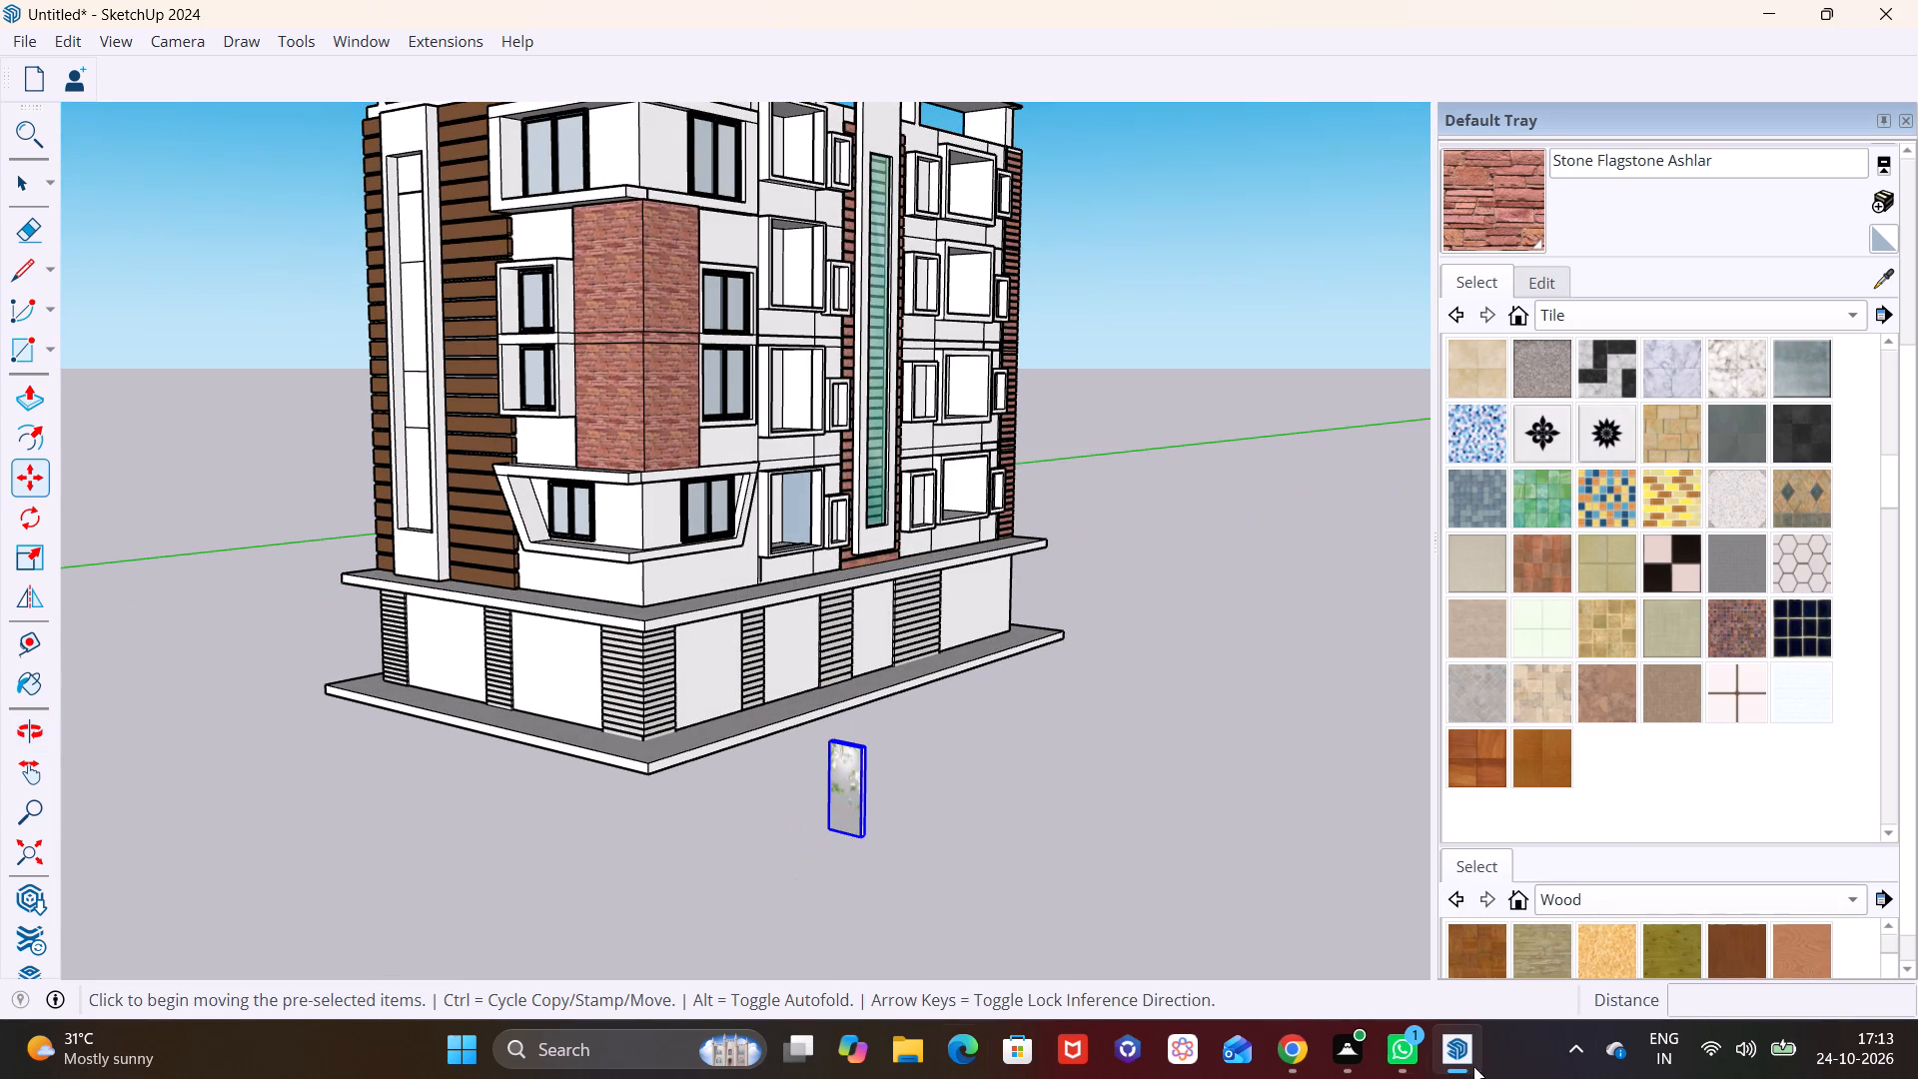
Rotate the Perrier Jouet Wall 90° in the ground plane to align it with the facade containing the green glass strip.
{"action": "left_click", "coordinate": [30, 515]}
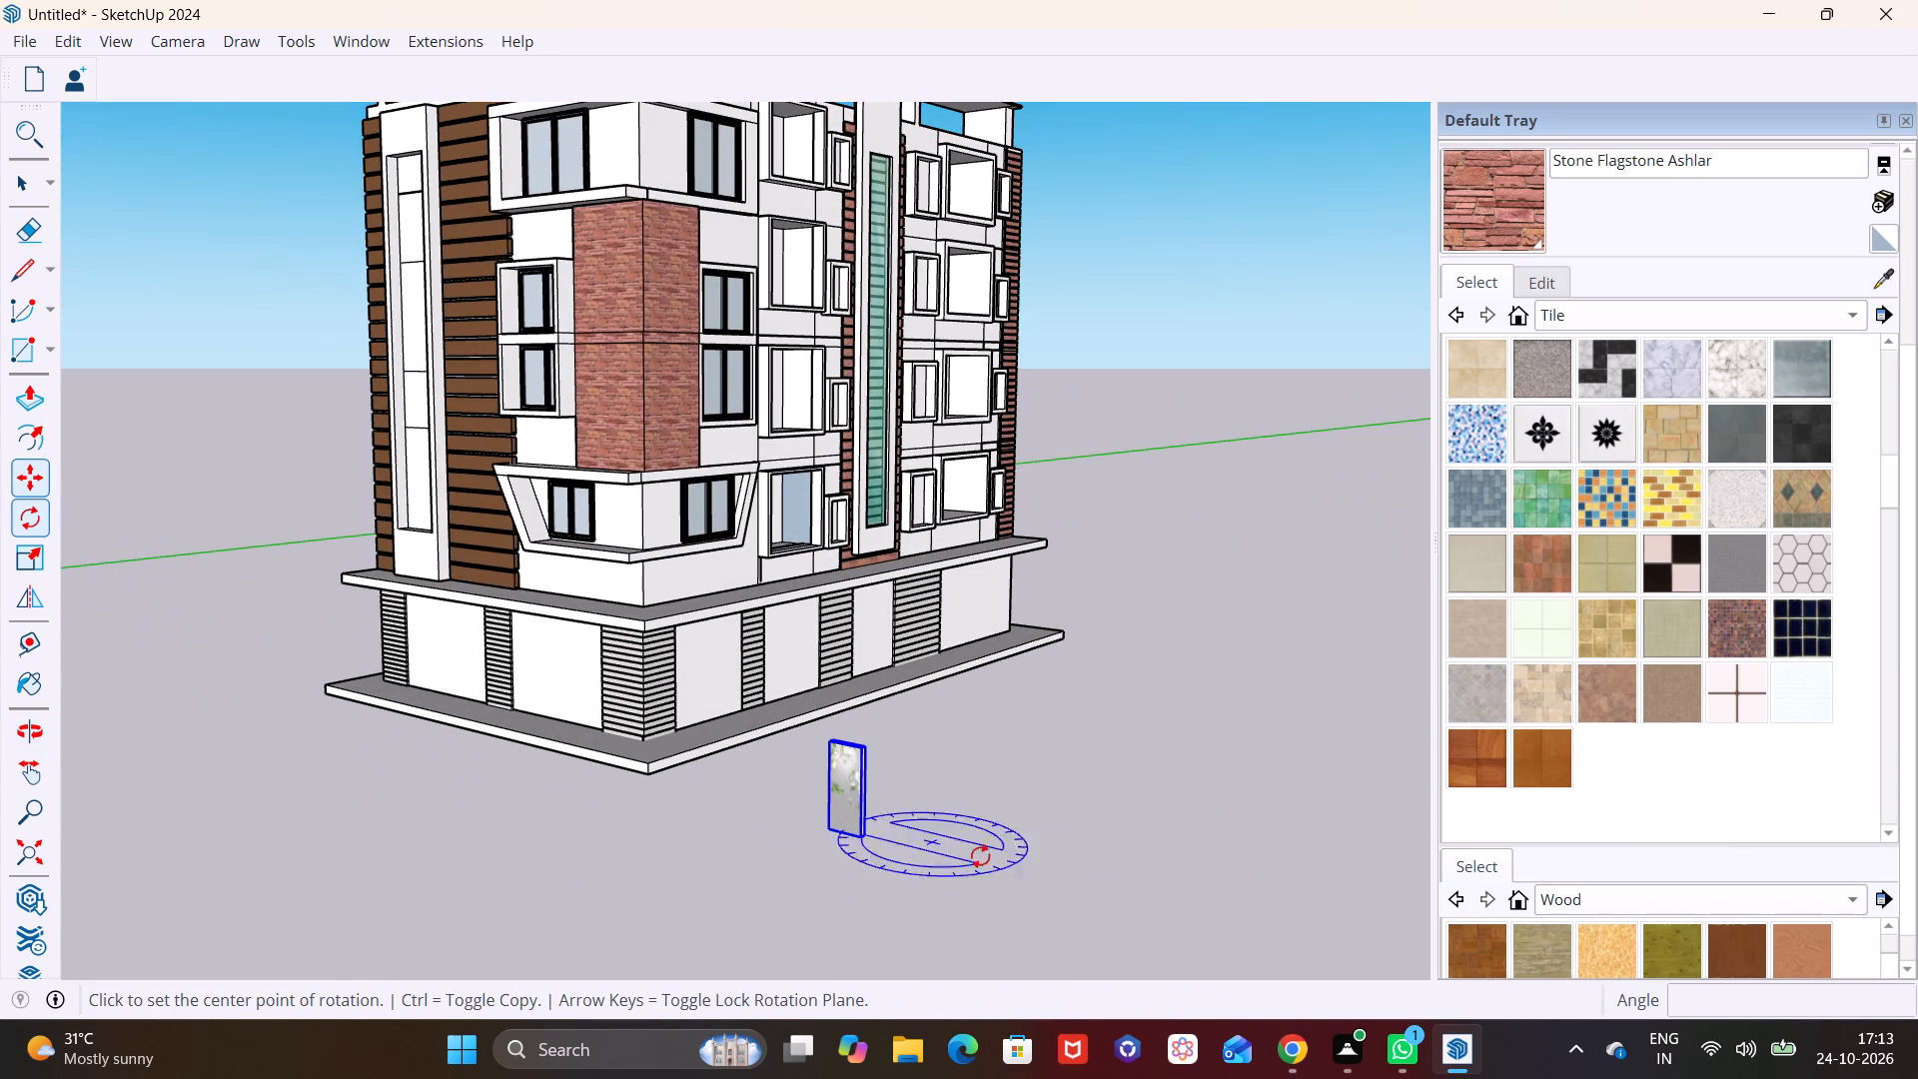
{"action": "left_click", "coordinate": [917, 850]}
{"action": "left_click", "coordinate": [1026, 875]}
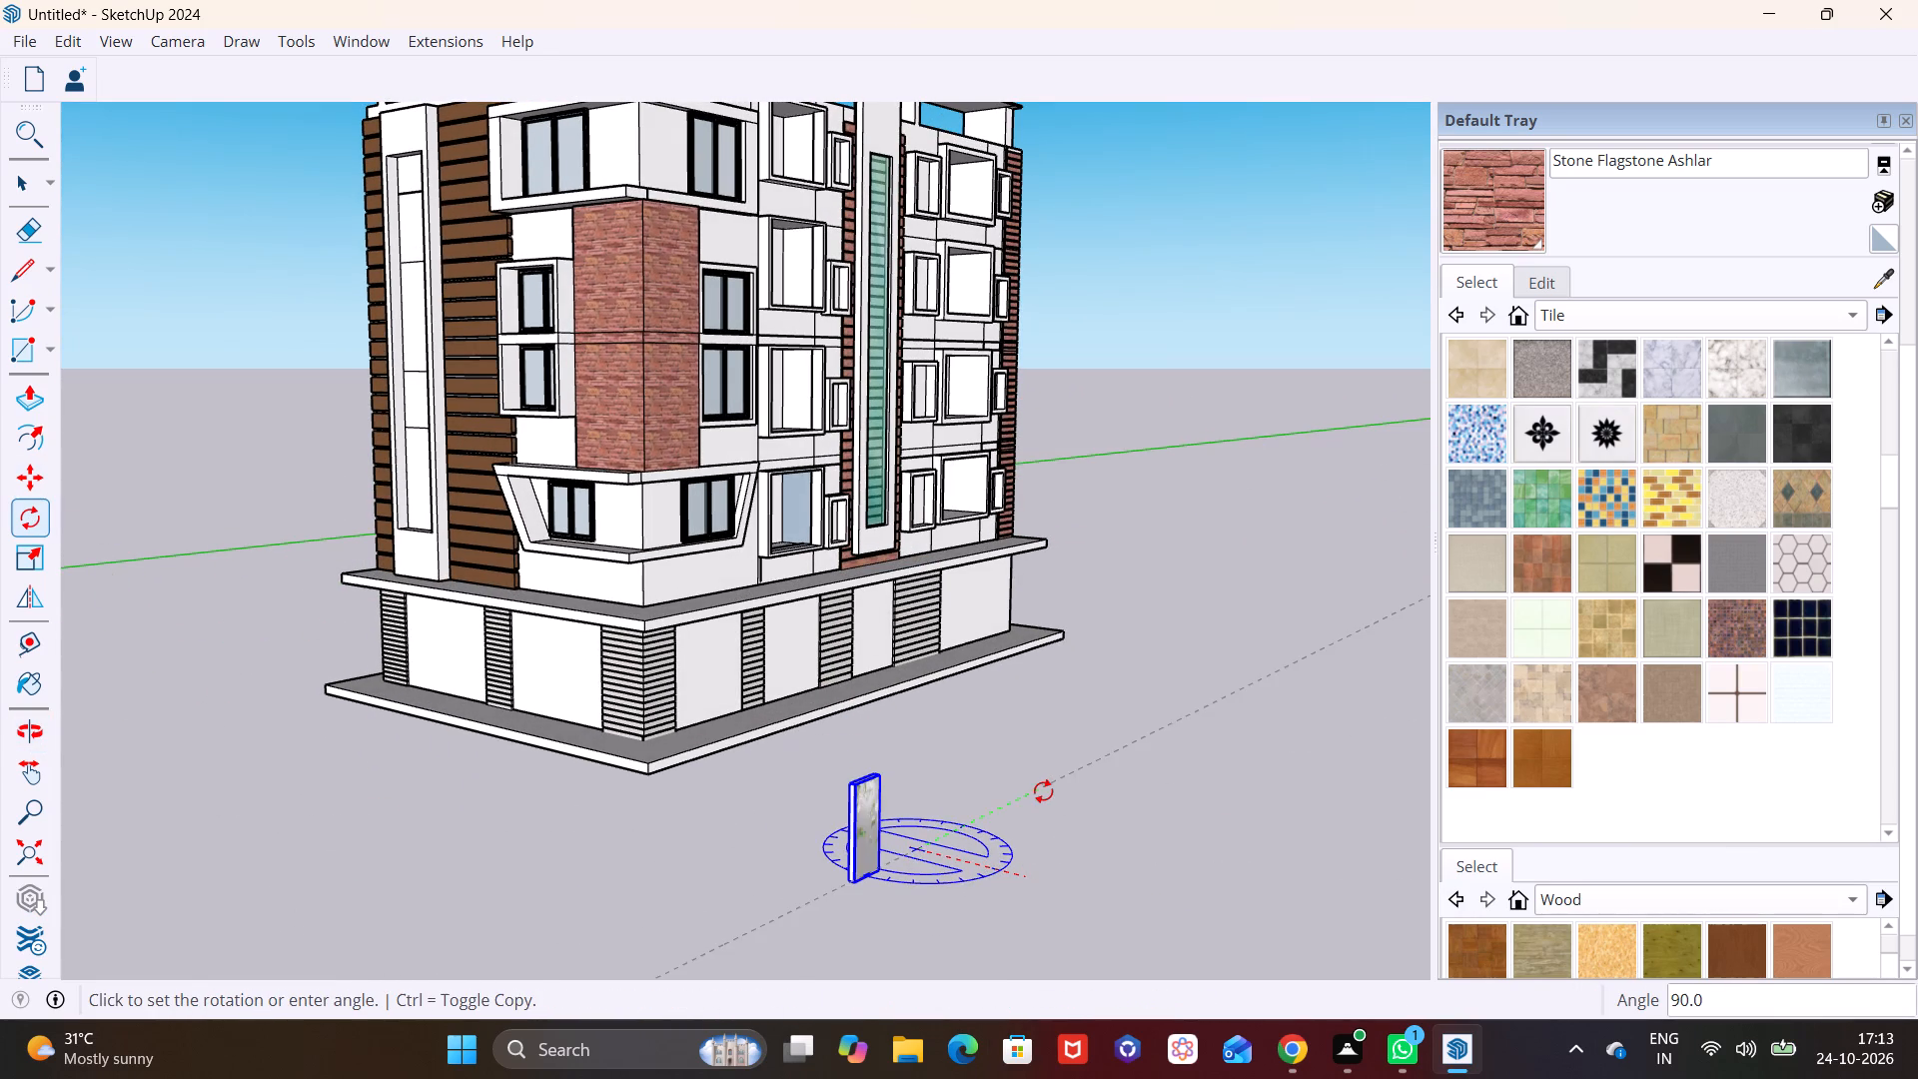
{"action": "left_click", "coordinate": [1041, 788]}
Move the Perrier Jouet Wall by its upper corner onto the blank ground-floor panel beside the striped corner pillar.
{"action": "key", "text": "m"}
{"action": "left_click", "coordinate": [855, 783]}
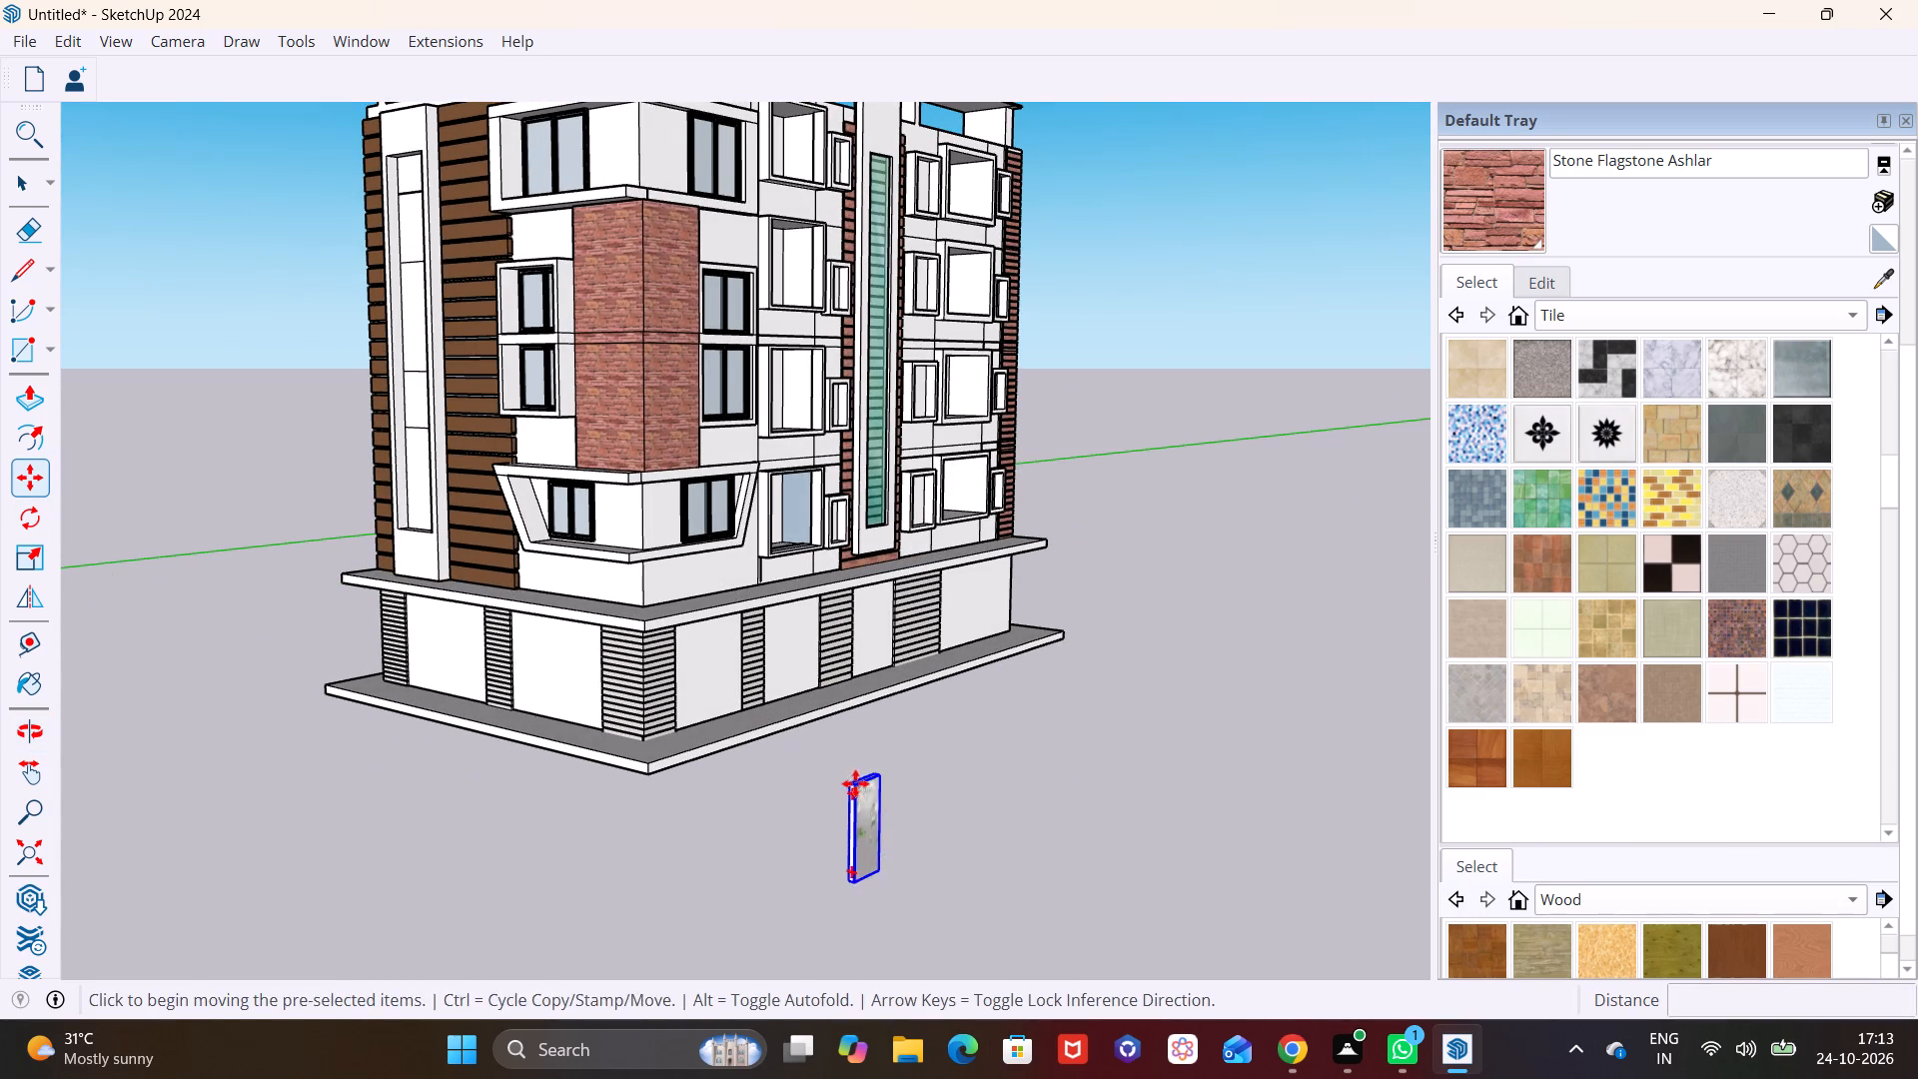
{"action": "scroll", "coordinate": [712, 675], "scroll_direction": "up", "scroll_amount": 11}
{"action": "left_click", "coordinate": [632, 539]}
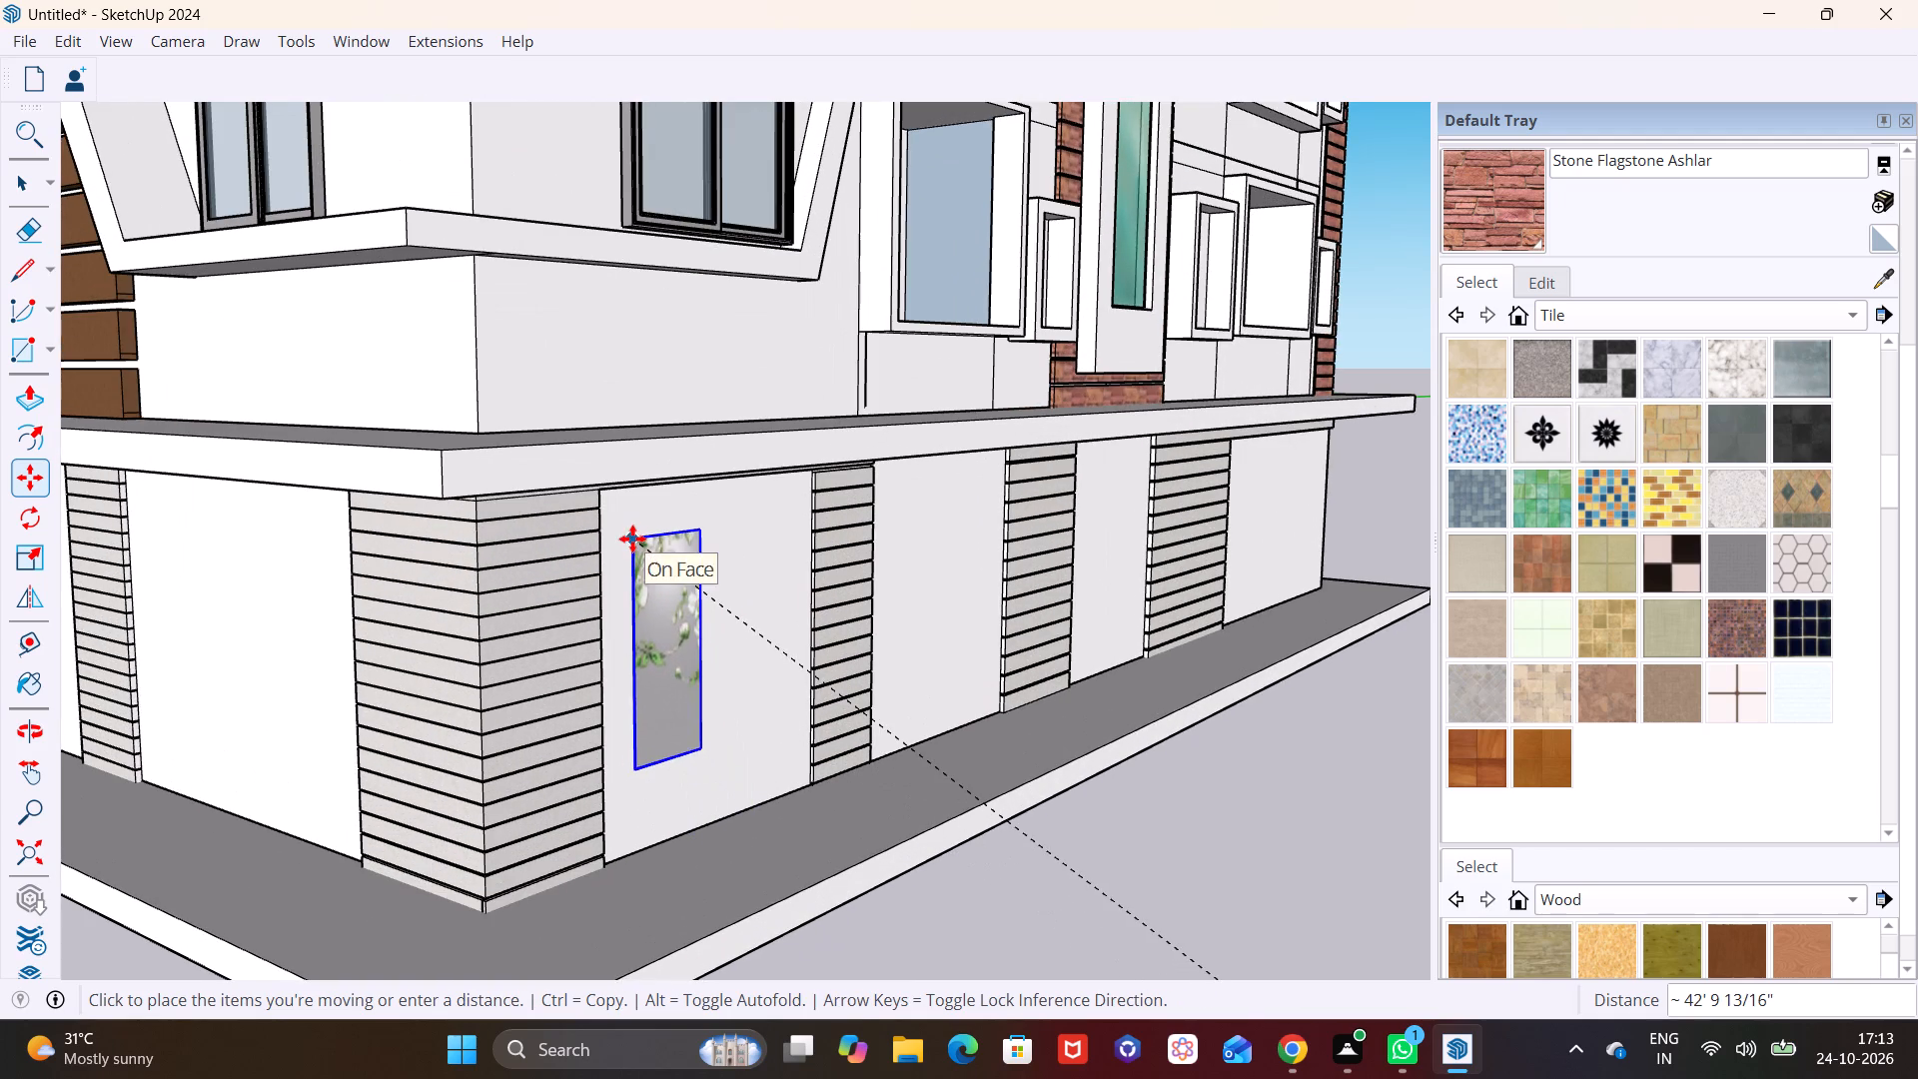
Scale the Perrier Jouet Wall's width by about 2.96 along red, reaching the striped pillar farther from the building corner.
{"action": "middle_click_drag", "start_coordinate": [747, 630], "coordinate": [423, 632]}
{"action": "scroll", "coordinate": [405, 636], "scroll_direction": "up", "scroll_amount": 5}
{"action": "middle_click_drag", "start_coordinate": [517, 762], "coordinate": [381, 719]}
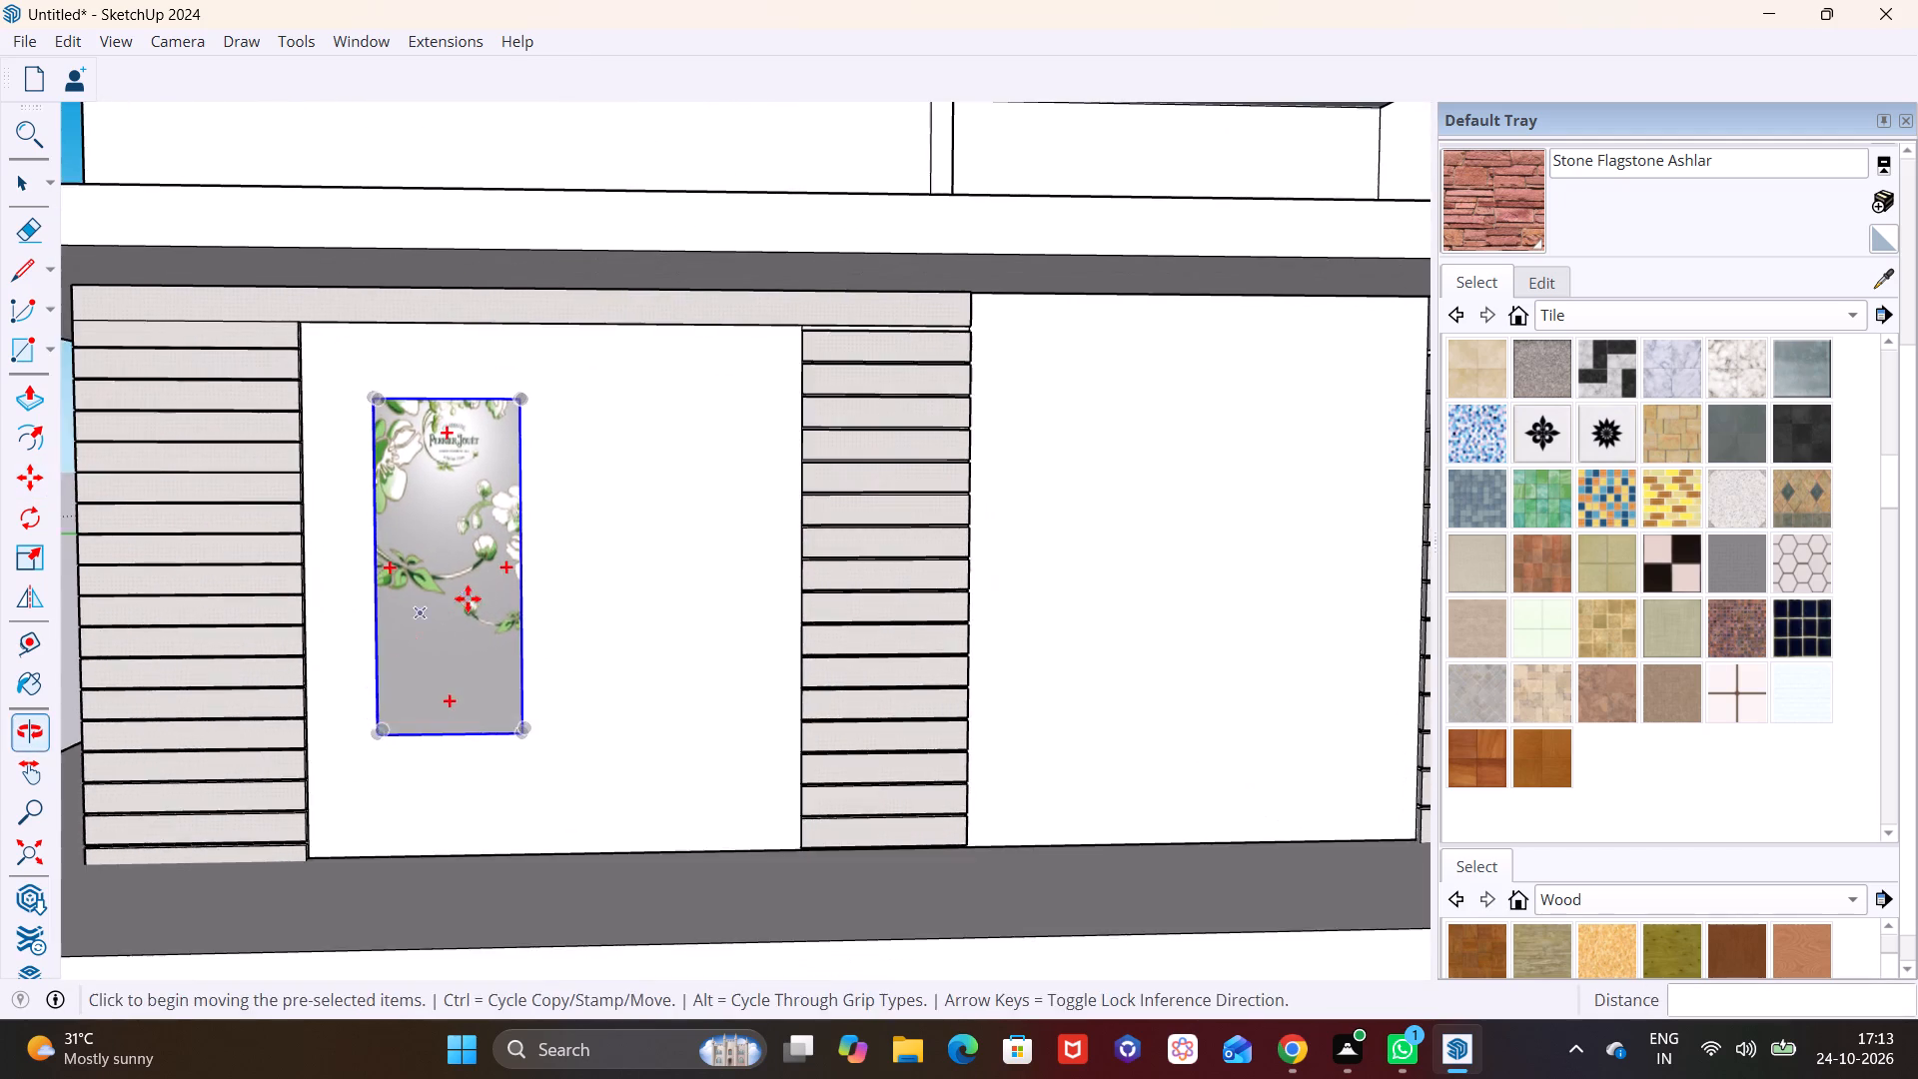
{"action": "middle_click_drag", "start_coordinate": [474, 598], "coordinate": [573, 705], "text": "shift"}
{"action": "left_click", "coordinate": [29, 559]}
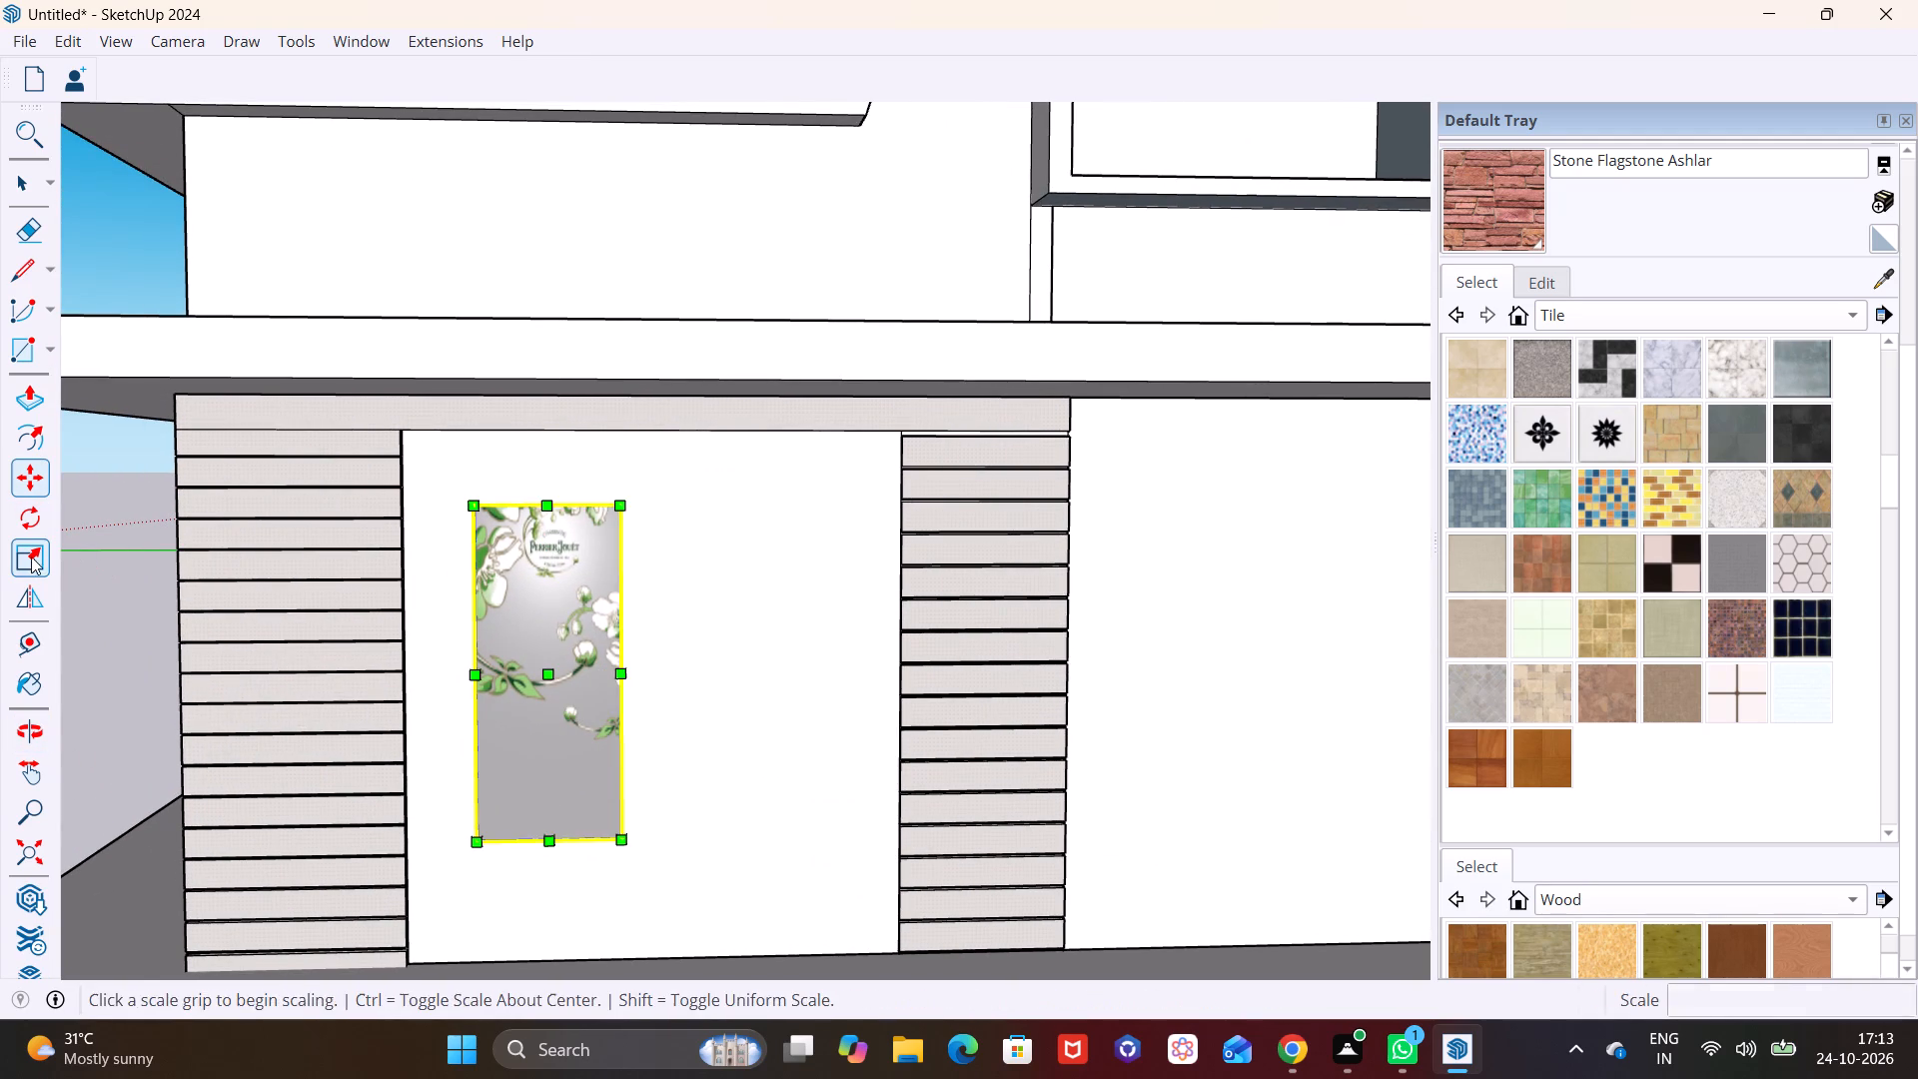
{"action": "middle_click_drag", "start_coordinate": [508, 689], "coordinate": [217, 778]}
{"action": "scroll", "coordinate": [690, 764], "scroll_direction": "up", "scroll_amount": 6}
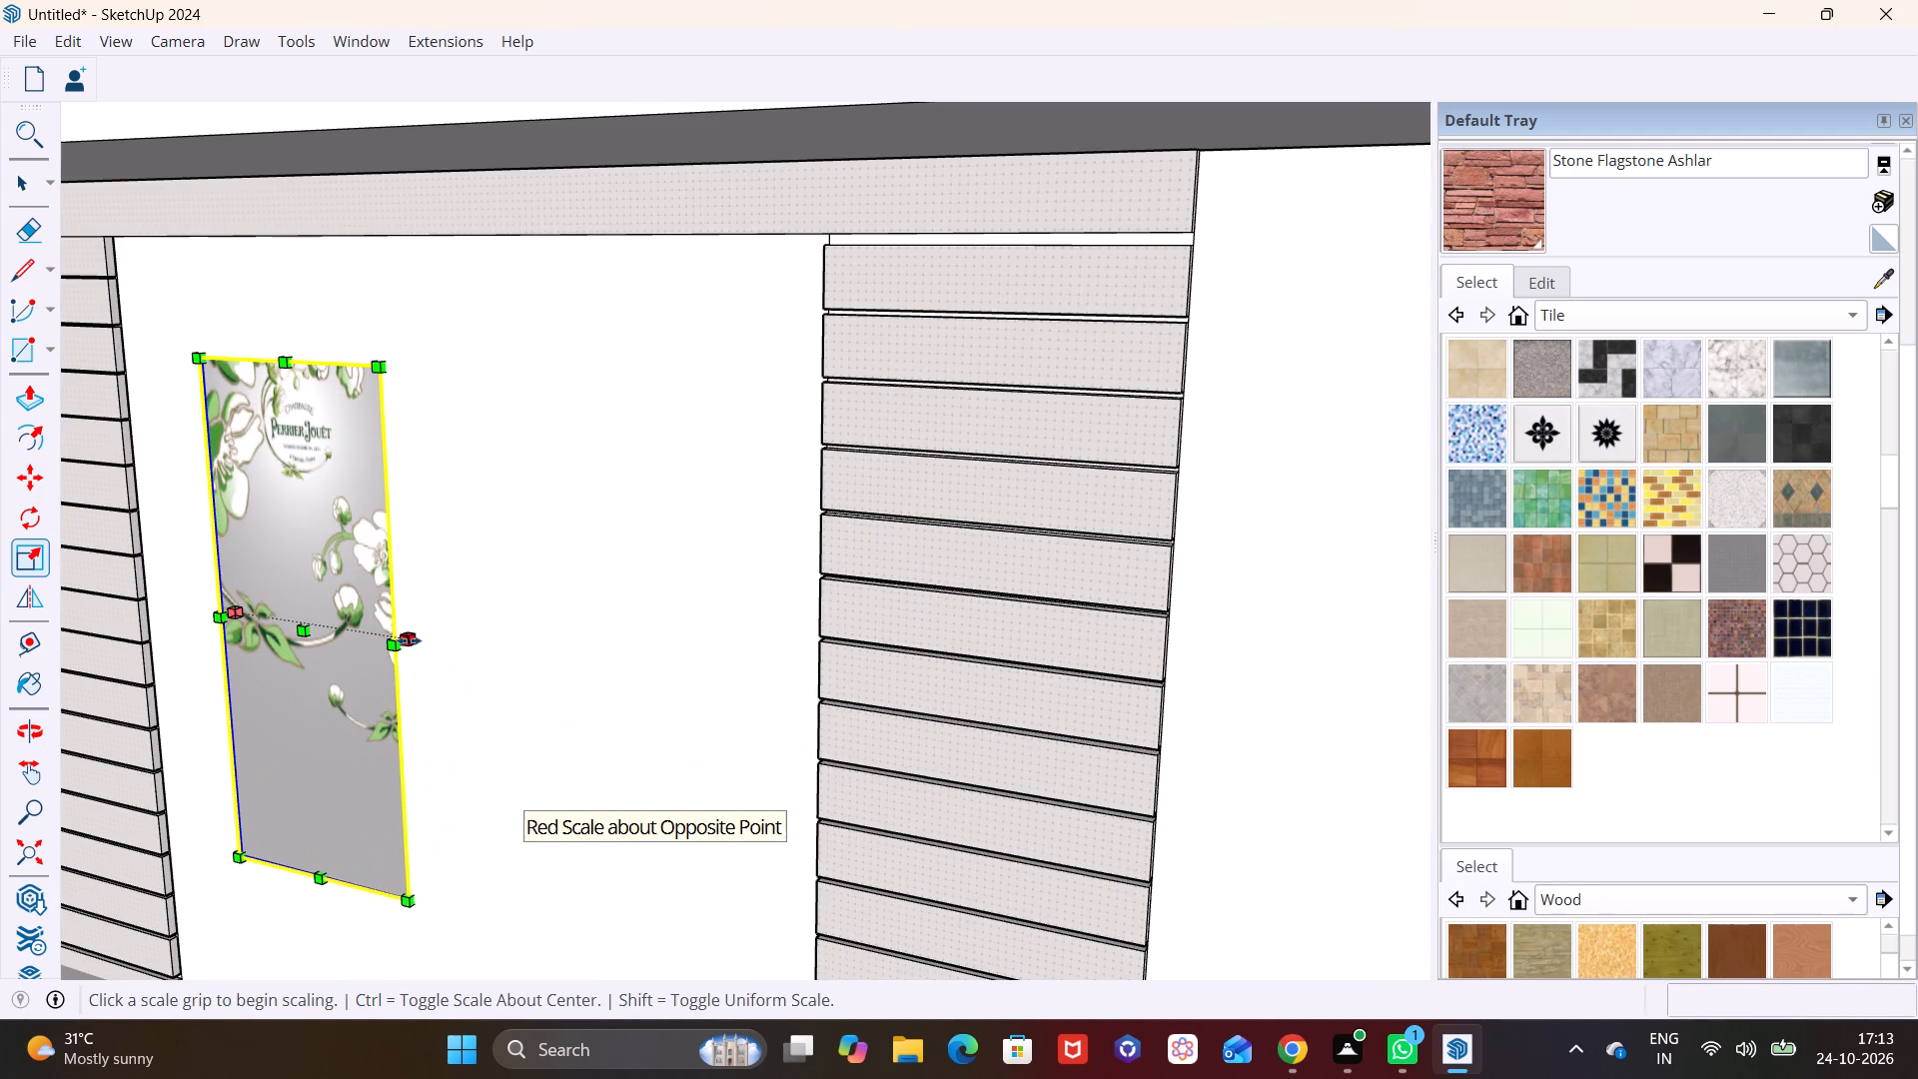
{"action": "left_click", "coordinate": [412, 643]}
{"action": "left_click", "coordinate": [820, 699]}
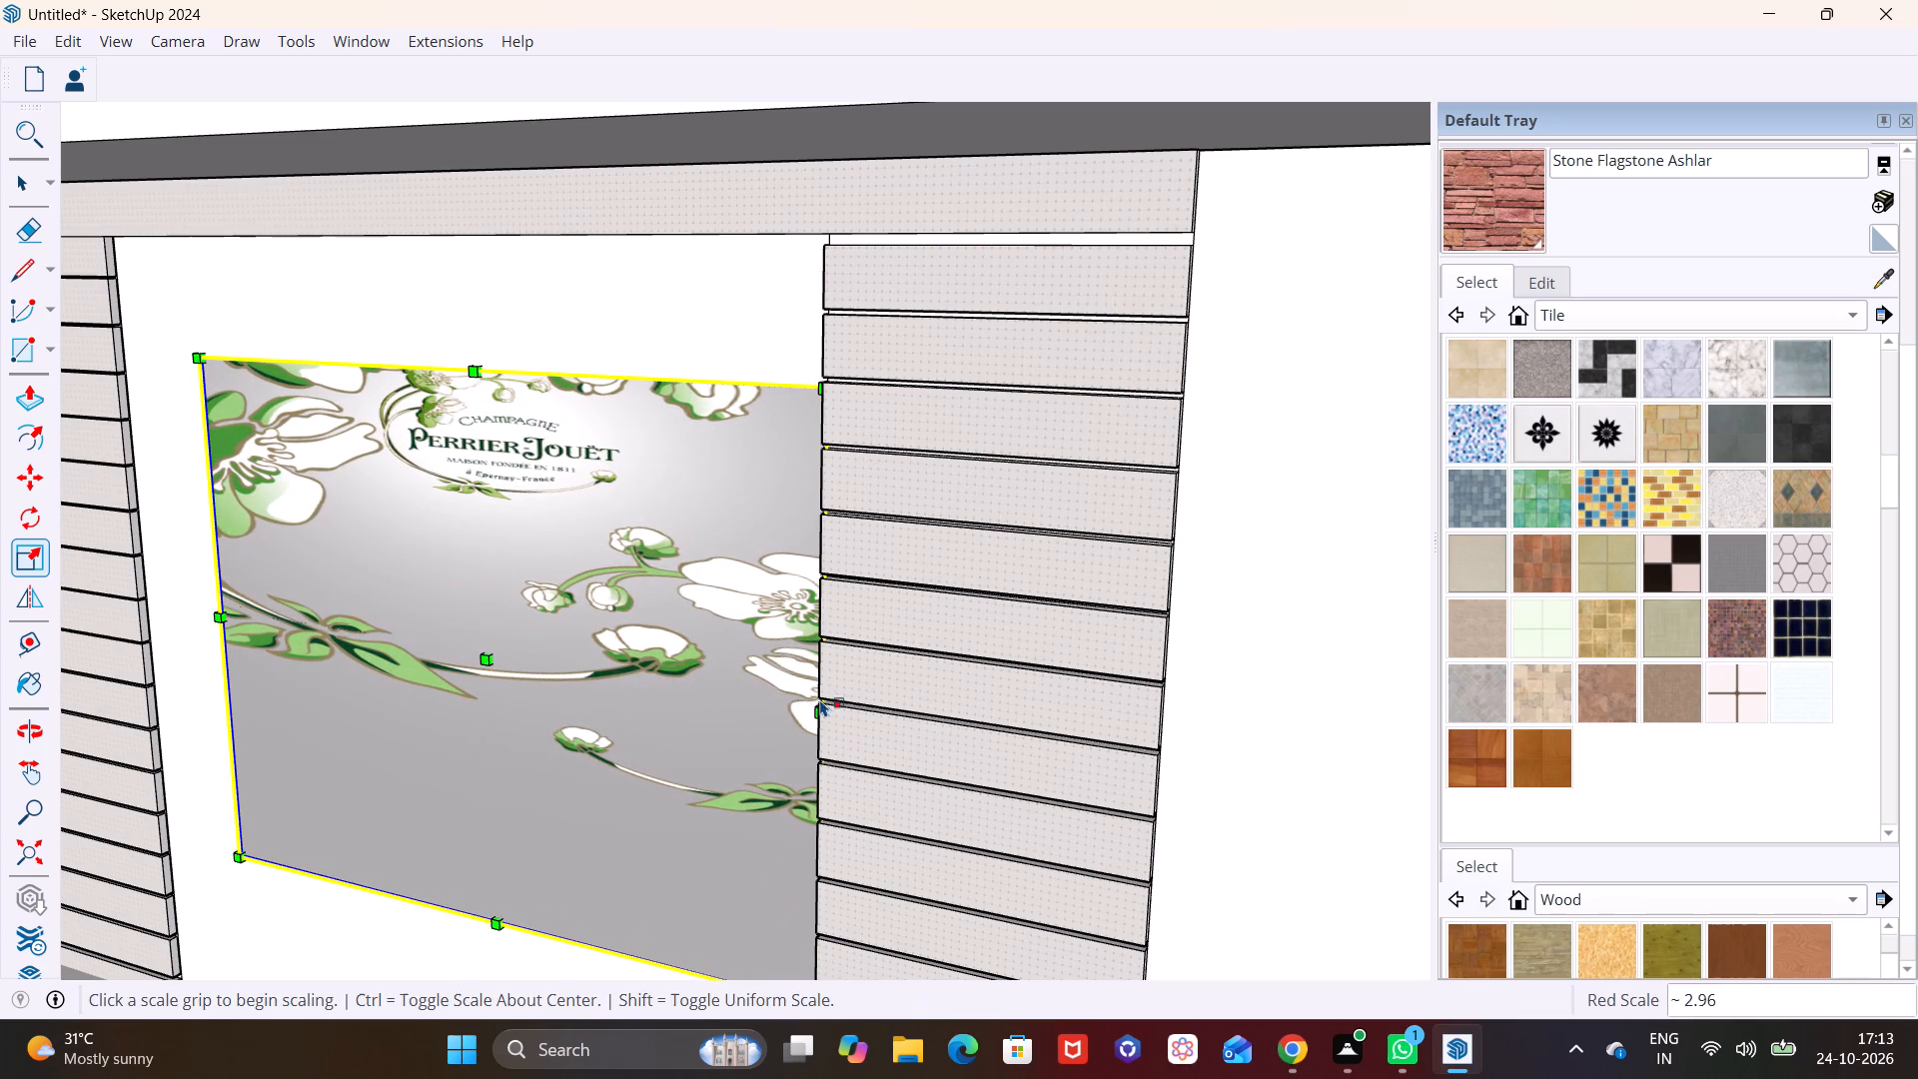
Scale the Perrier Jouet Wall's width by about 1.17 along red, extending its free side to the striped corner pillar.
{"action": "scroll", "coordinate": [555, 651], "scroll_direction": "down", "scroll_amount": 3}
{"action": "middle_click_drag", "start_coordinate": [510, 674], "coordinate": [1113, 631]}
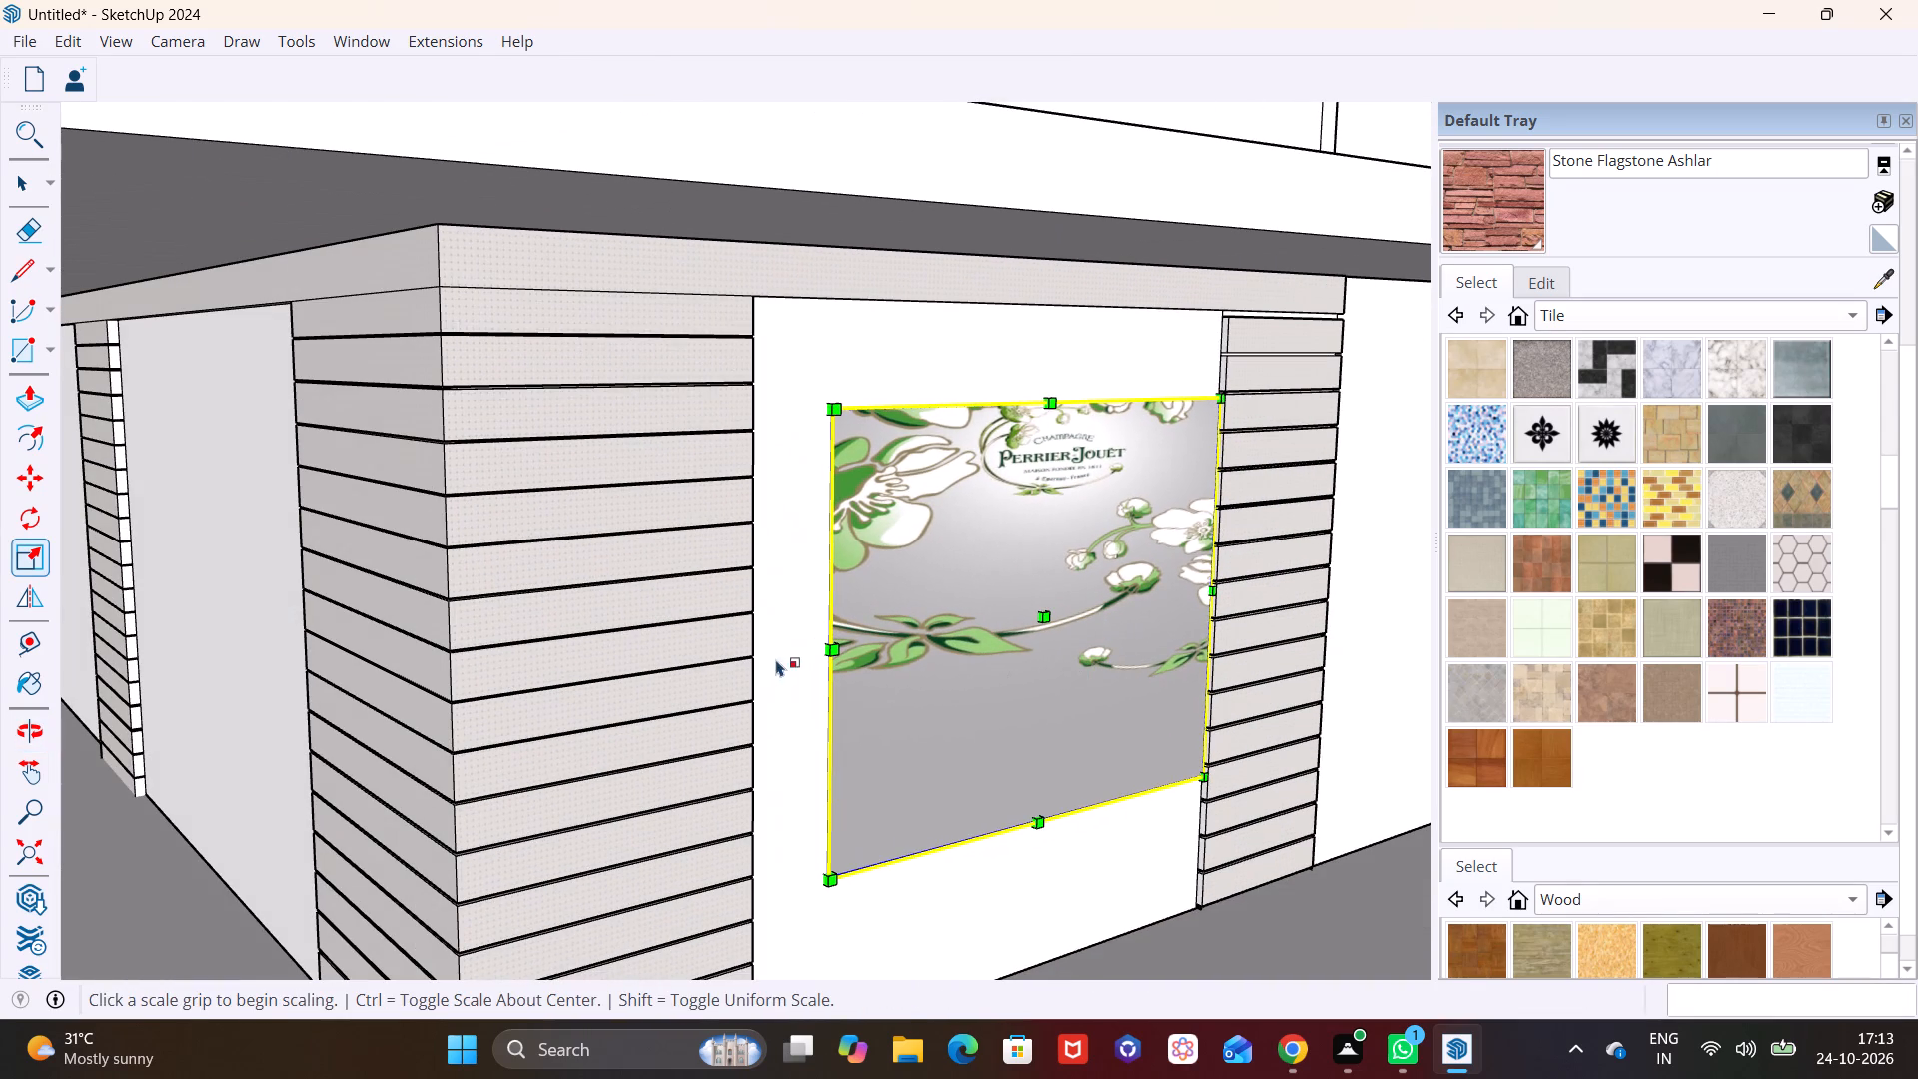
{"action": "left_click", "coordinate": [812, 646]}
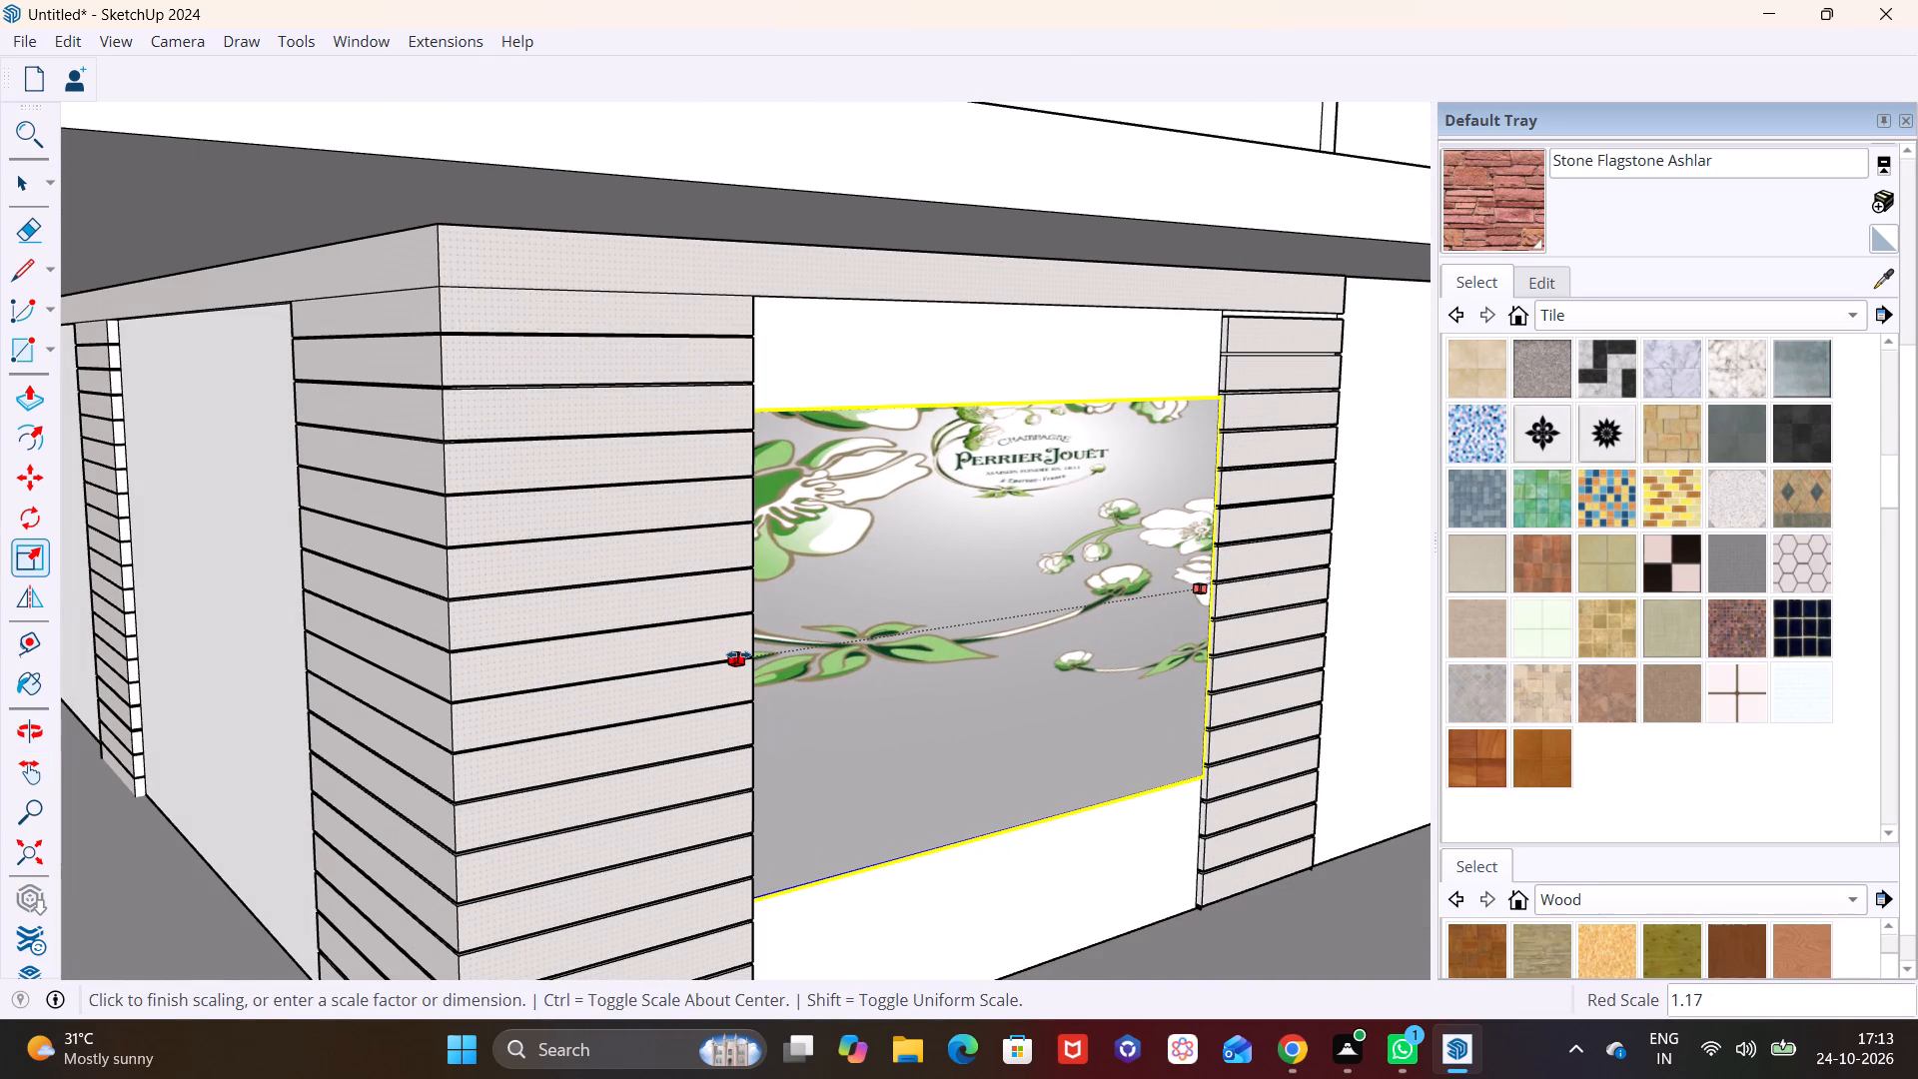
{"action": "left_click", "coordinate": [738, 654]}
Scale the Perrier Jouet Wall's height upward by about 1.32 along blue, up to the top of the blank panel.
{"action": "middle_click_drag", "start_coordinate": [982, 438], "coordinate": [938, 549]}
{"action": "scroll", "coordinate": [1039, 466], "scroll_direction": "up", "scroll_amount": 7}
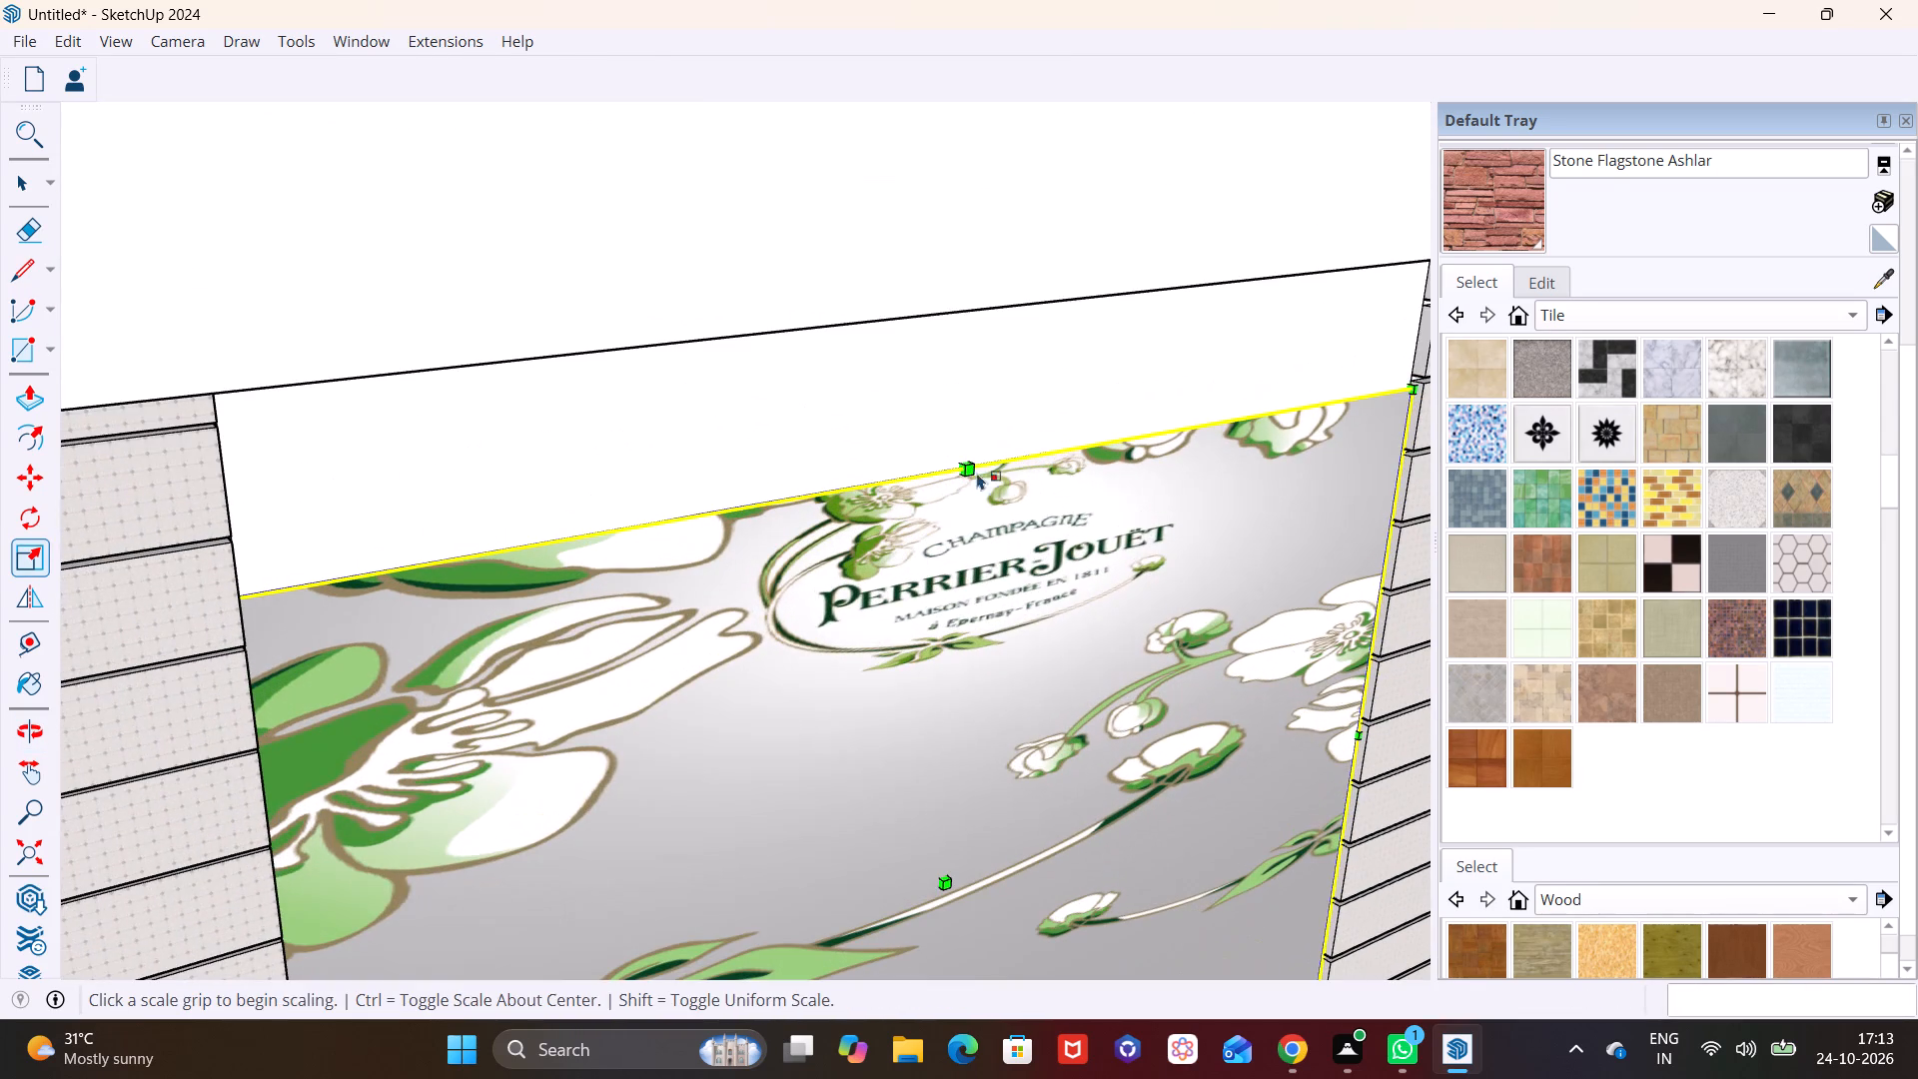
{"action": "left_click", "coordinate": [950, 456]}
{"action": "left_click", "coordinate": [941, 315]}
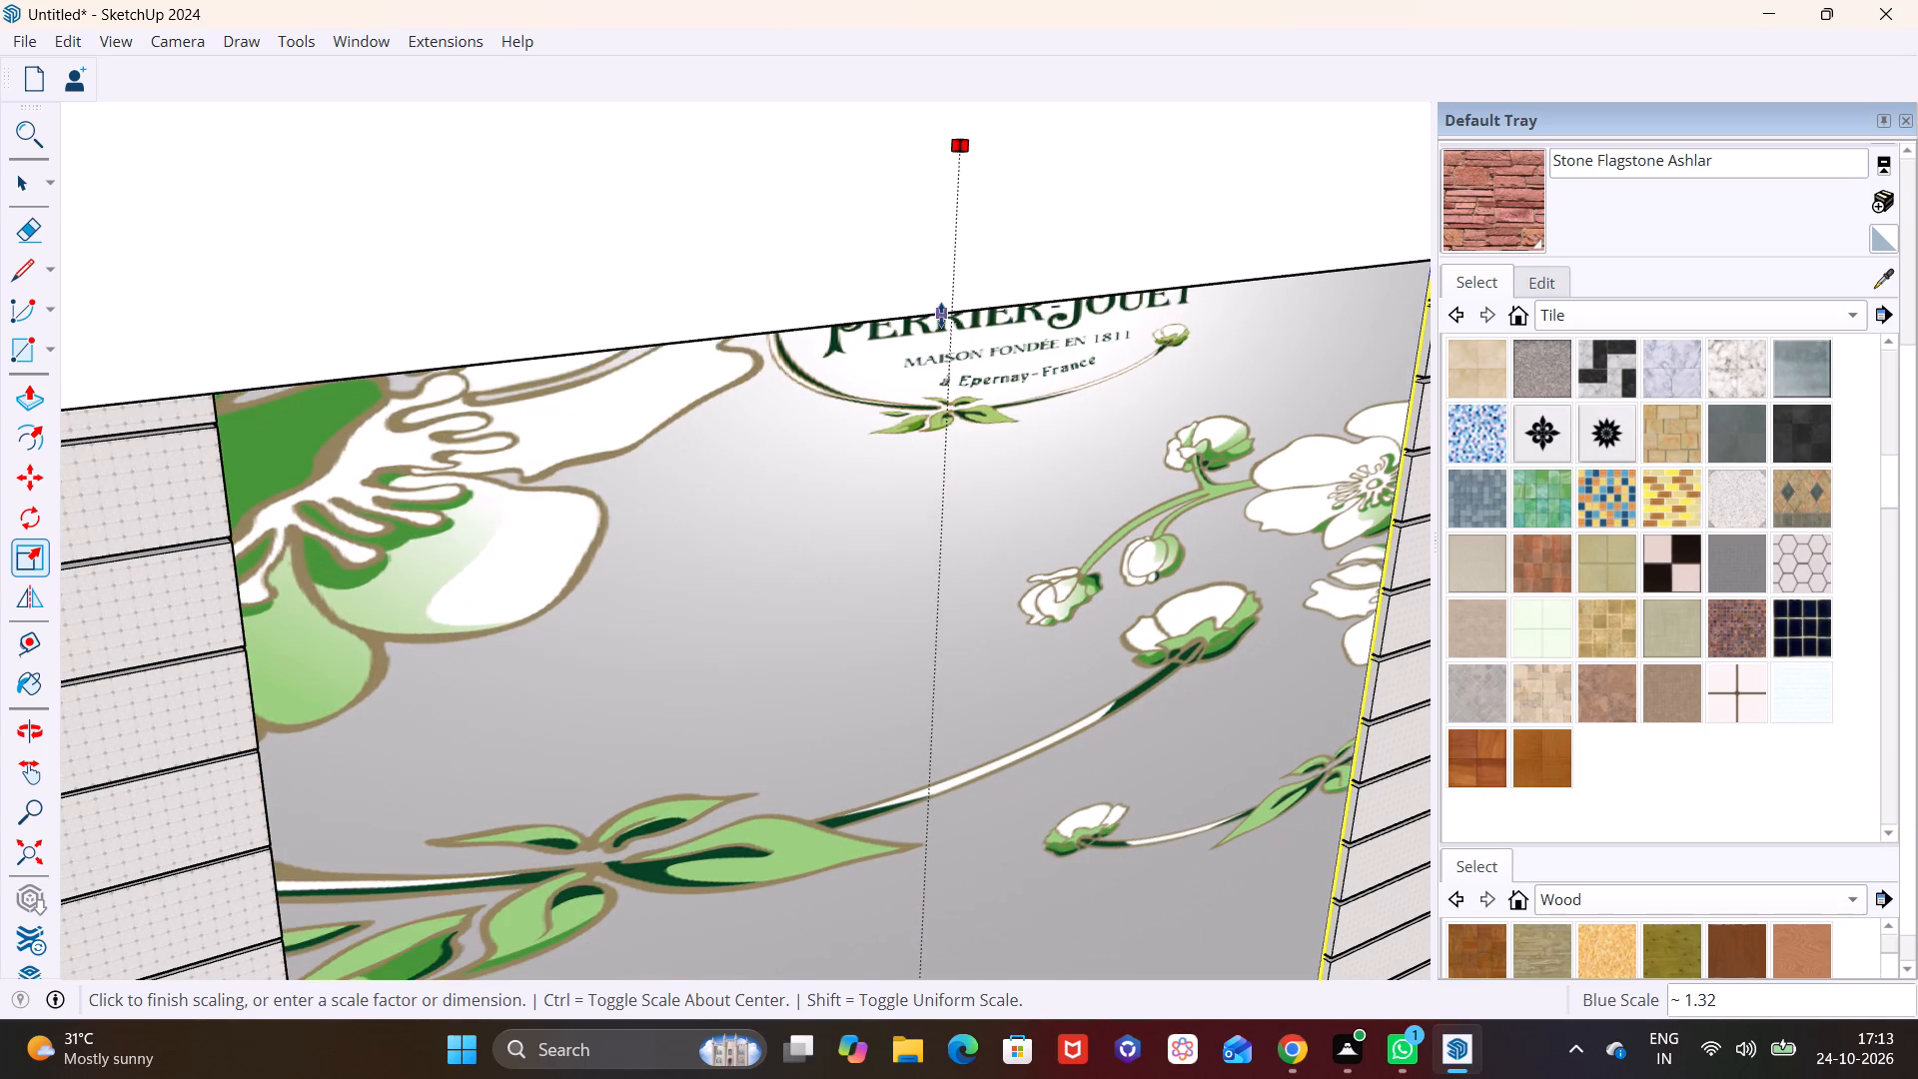
Scale the Perrier Jouet Wall downward along blue from its bottom edge to the plinth, and clear the selection.
{"action": "scroll", "coordinate": [936, 493], "scroll_direction": "down", "scroll_amount": 6}
{"action": "middle_click_drag", "start_coordinate": [942, 581], "coordinate": [834, 404]}
{"action": "scroll", "coordinate": [838, 574], "scroll_direction": "down", "scroll_amount": 1}
{"action": "middle_click_drag", "start_coordinate": [842, 584], "coordinate": [847, 522]}
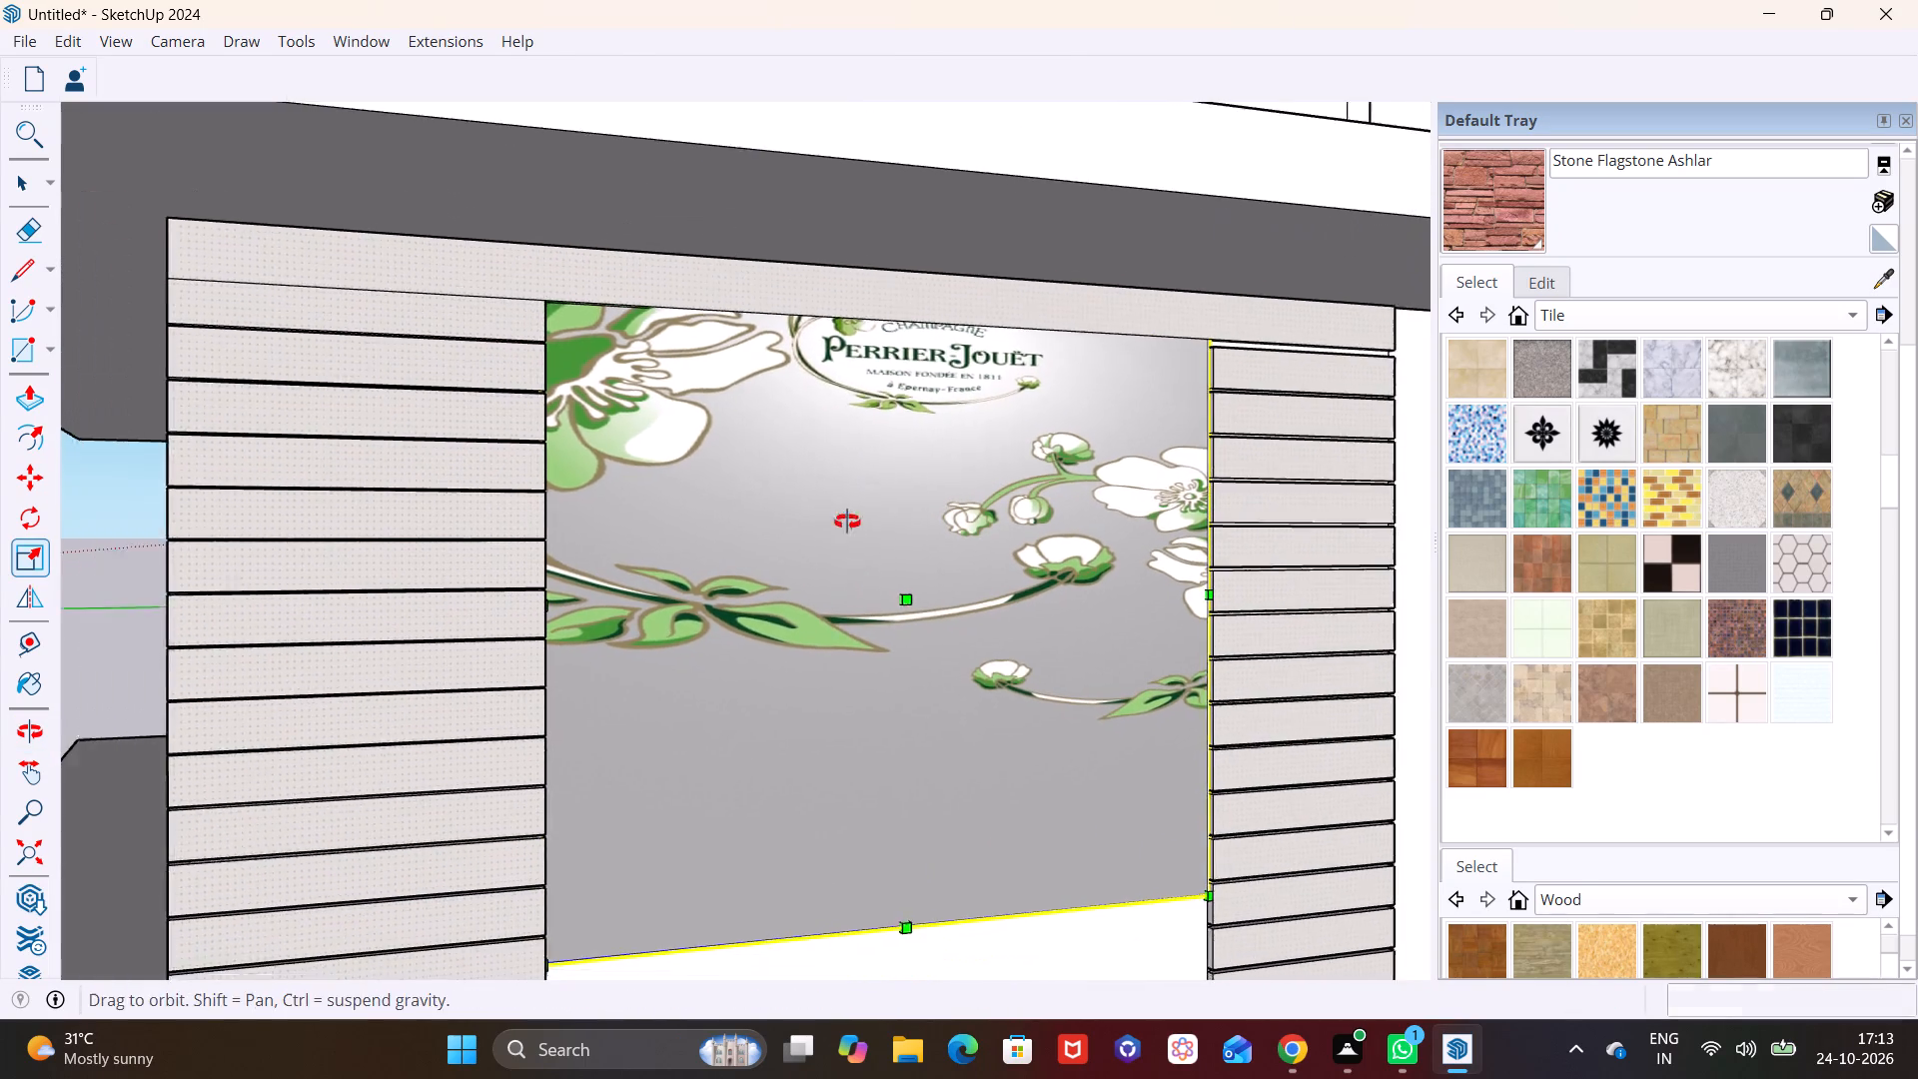
{"action": "middle_click_drag", "start_coordinate": [847, 522], "coordinate": [806, 255]}
{"action": "middle_click_drag", "start_coordinate": [886, 646], "coordinate": [897, 489]}
{"action": "middle_click_drag", "start_coordinate": [896, 490], "coordinate": [923, 626]}
{"action": "scroll", "coordinate": [907, 549], "scroll_direction": "up", "scroll_amount": 6}
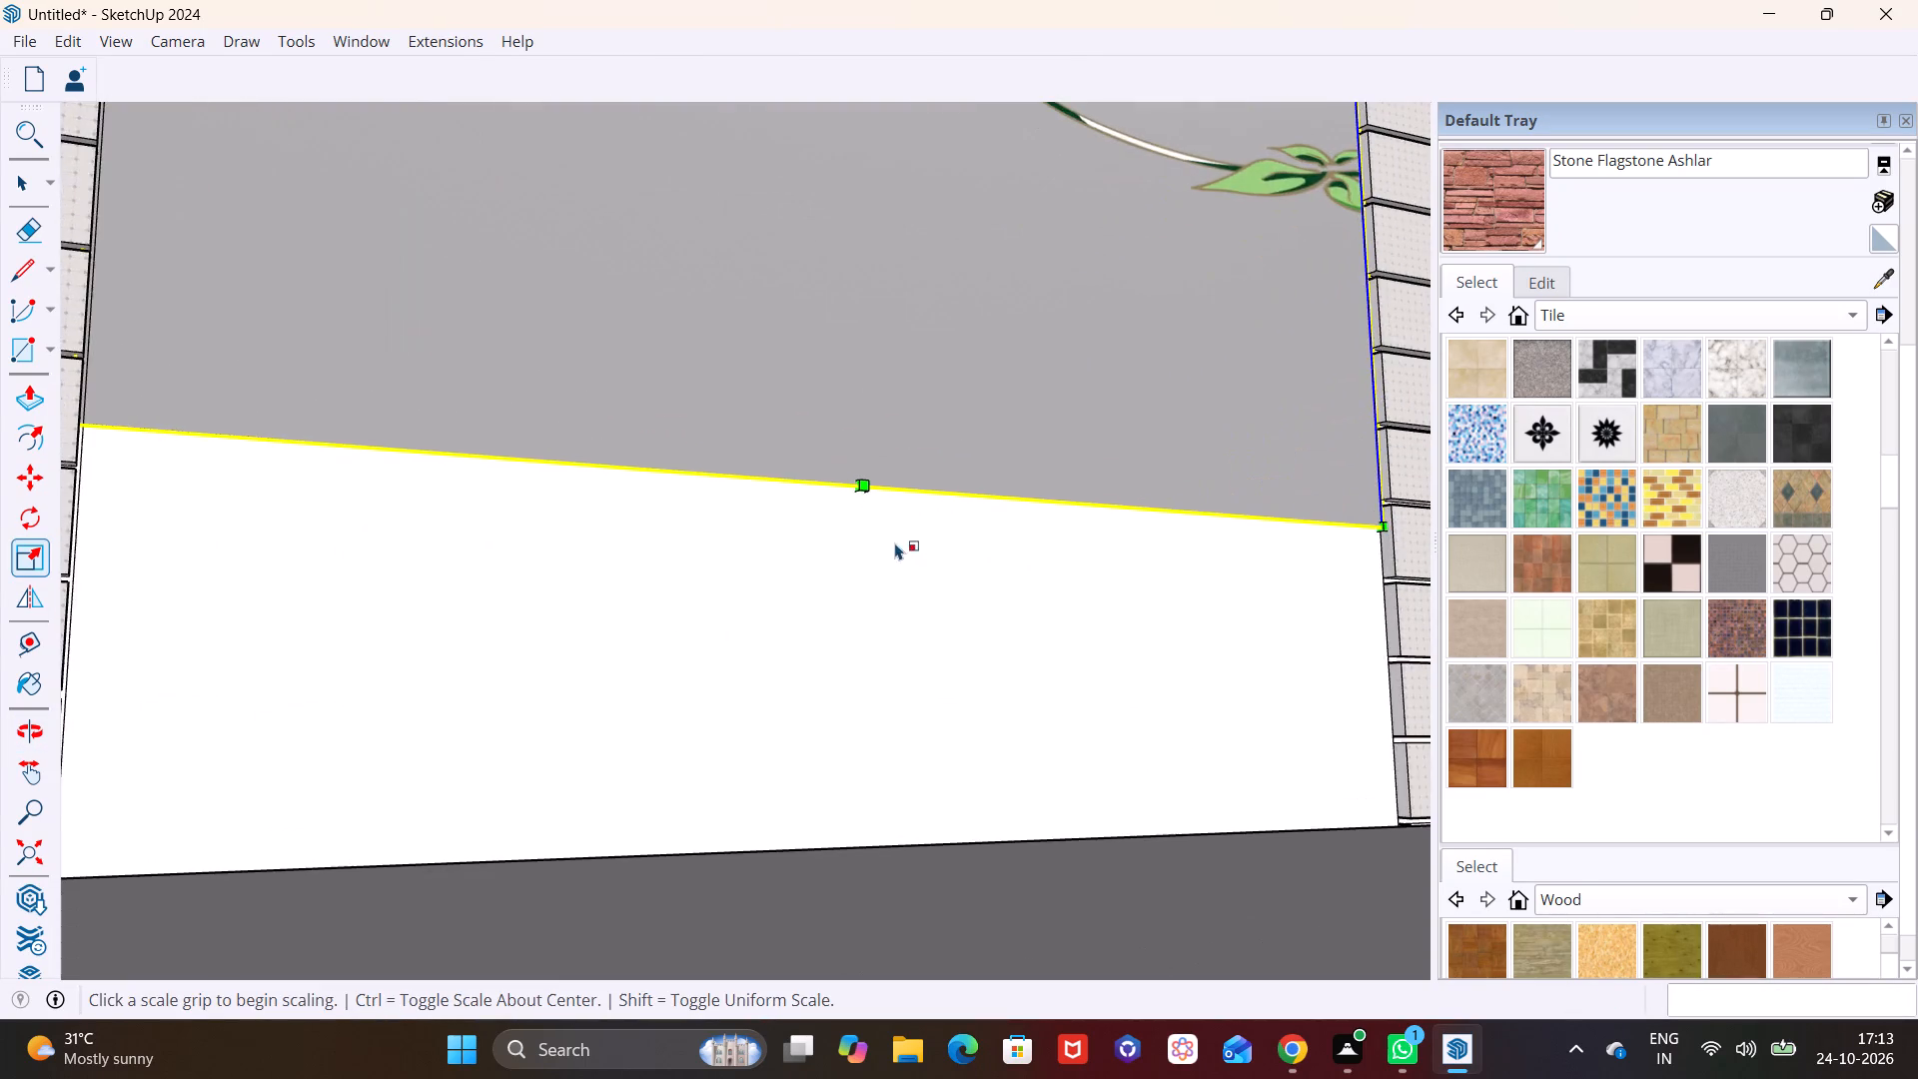
{"action": "middle_click_drag", "start_coordinate": [899, 530], "coordinate": [999, 519]}
{"action": "left_click", "coordinate": [849, 491]}
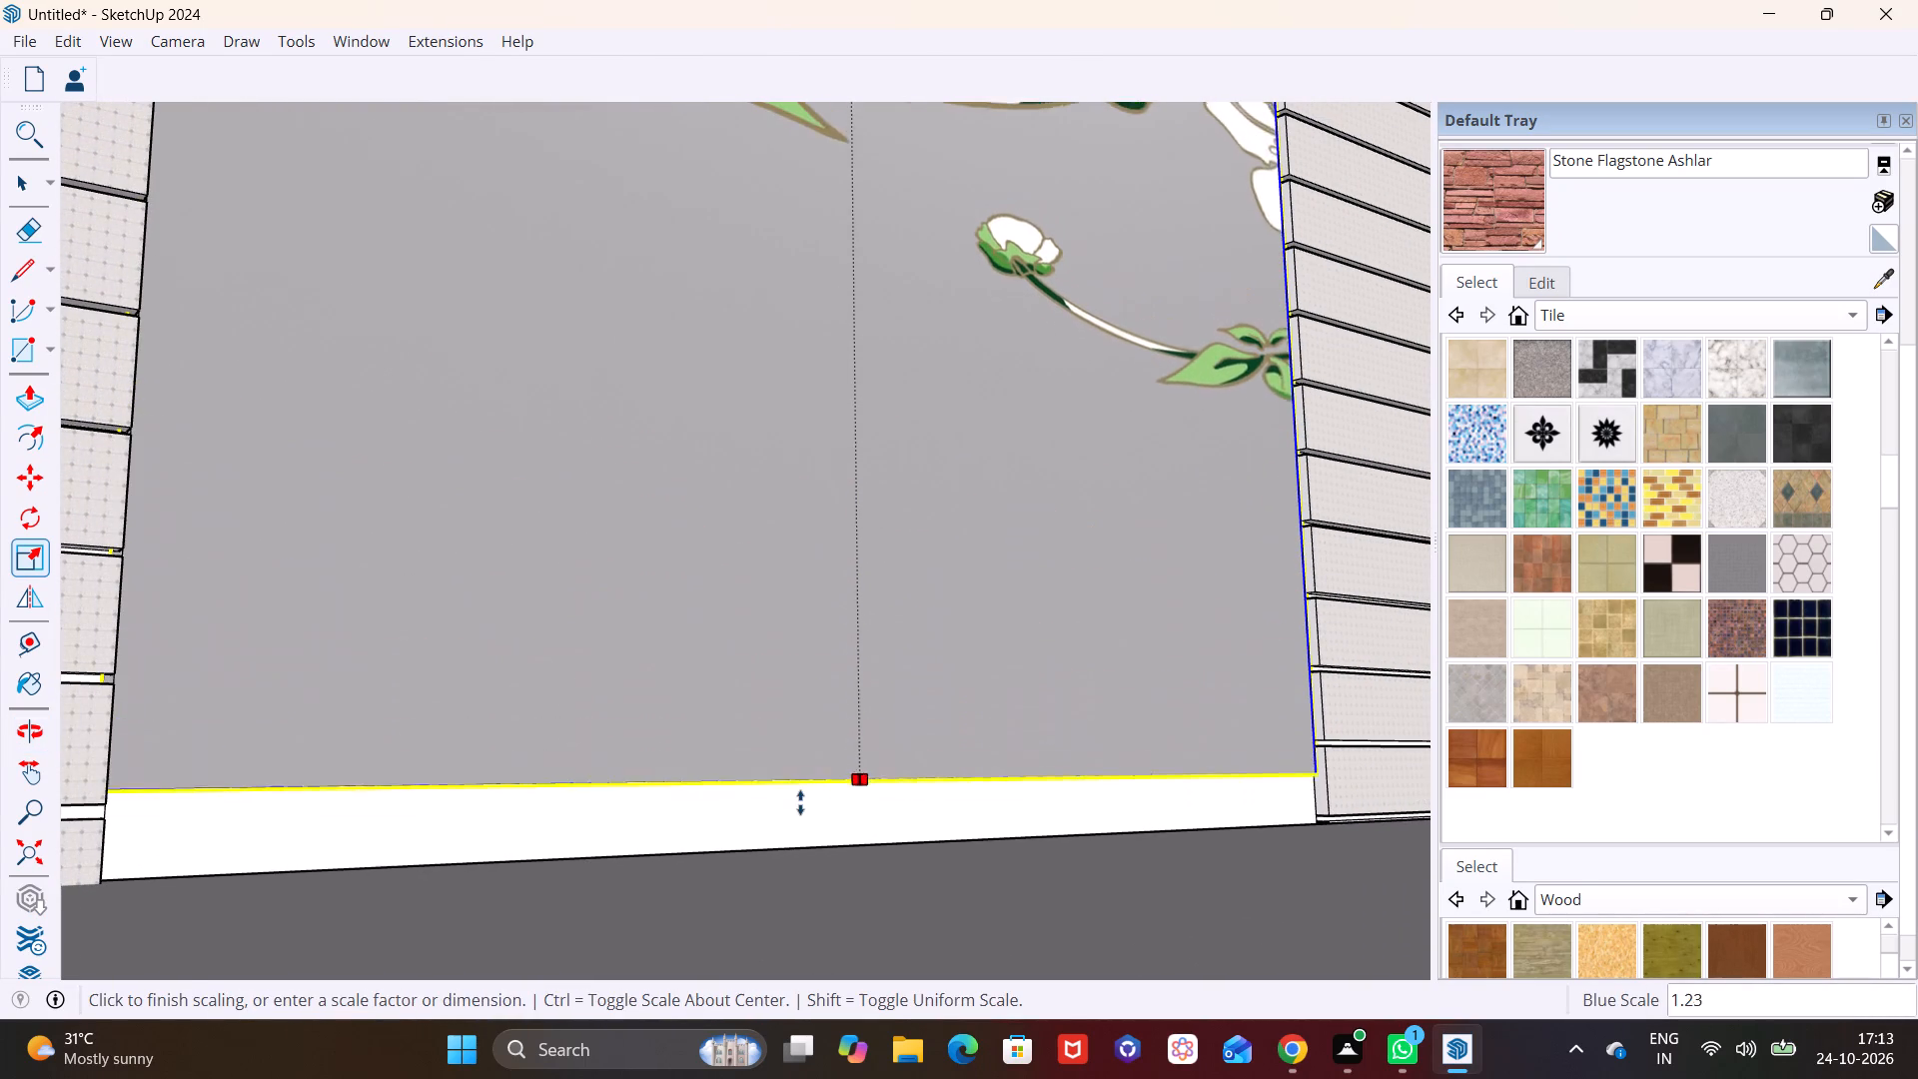
{"action": "left_click", "coordinate": [793, 844]}
{"action": "scroll", "coordinate": [809, 812], "scroll_direction": "down", "scroll_amount": 17}
{"action": "middle_click_drag", "start_coordinate": [859, 767], "coordinate": [852, 789], "text": "shift"}
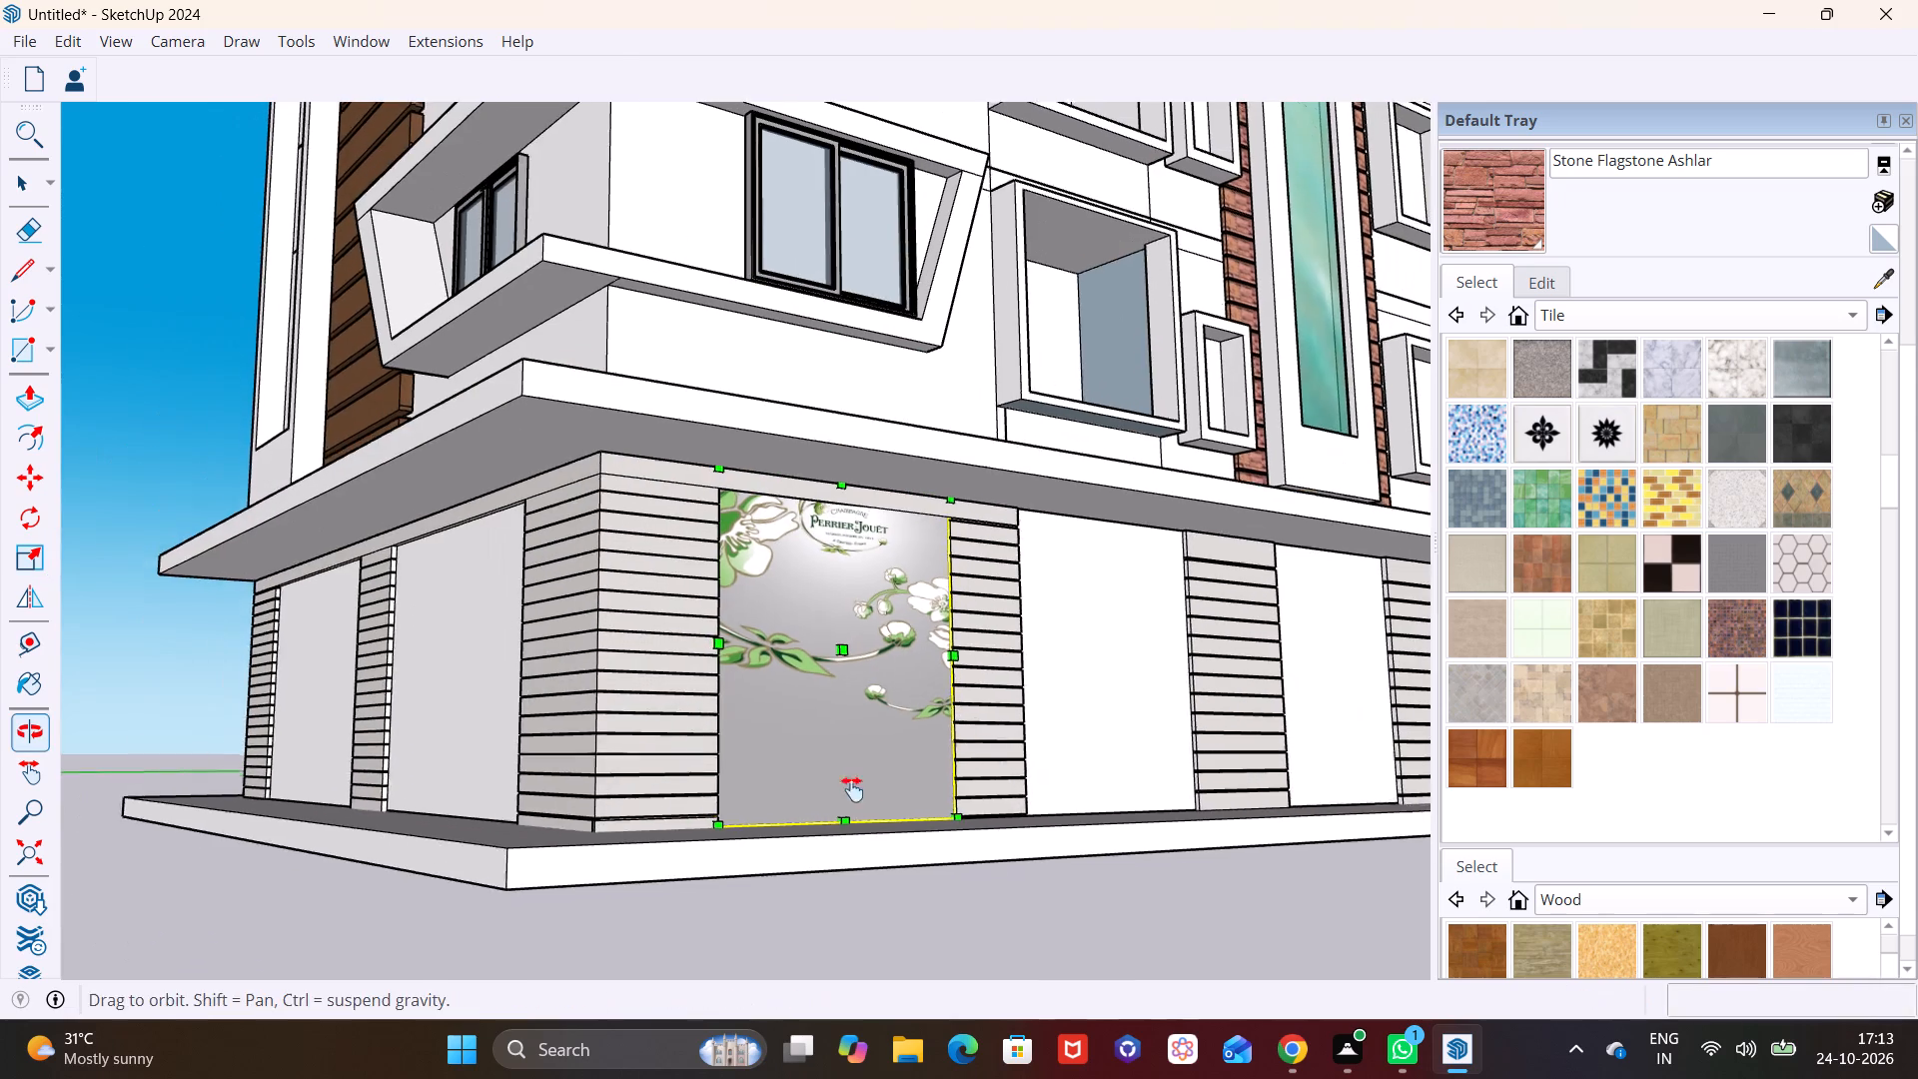
{"action": "middle_click_drag", "start_coordinate": [852, 789], "coordinate": [842, 834], "text": "shift"}
{"action": "key", "text": "space"}
{"action": "left_click_drag", "start_coordinate": [1133, 950], "coordinate": [1136, 934]}
Examine the fitted Perrier Jouet Wall and its edges against the corner pillar, the plinth and the band above.
{"action": "scroll", "coordinate": [972, 802], "scroll_direction": "down", "scroll_amount": 8}
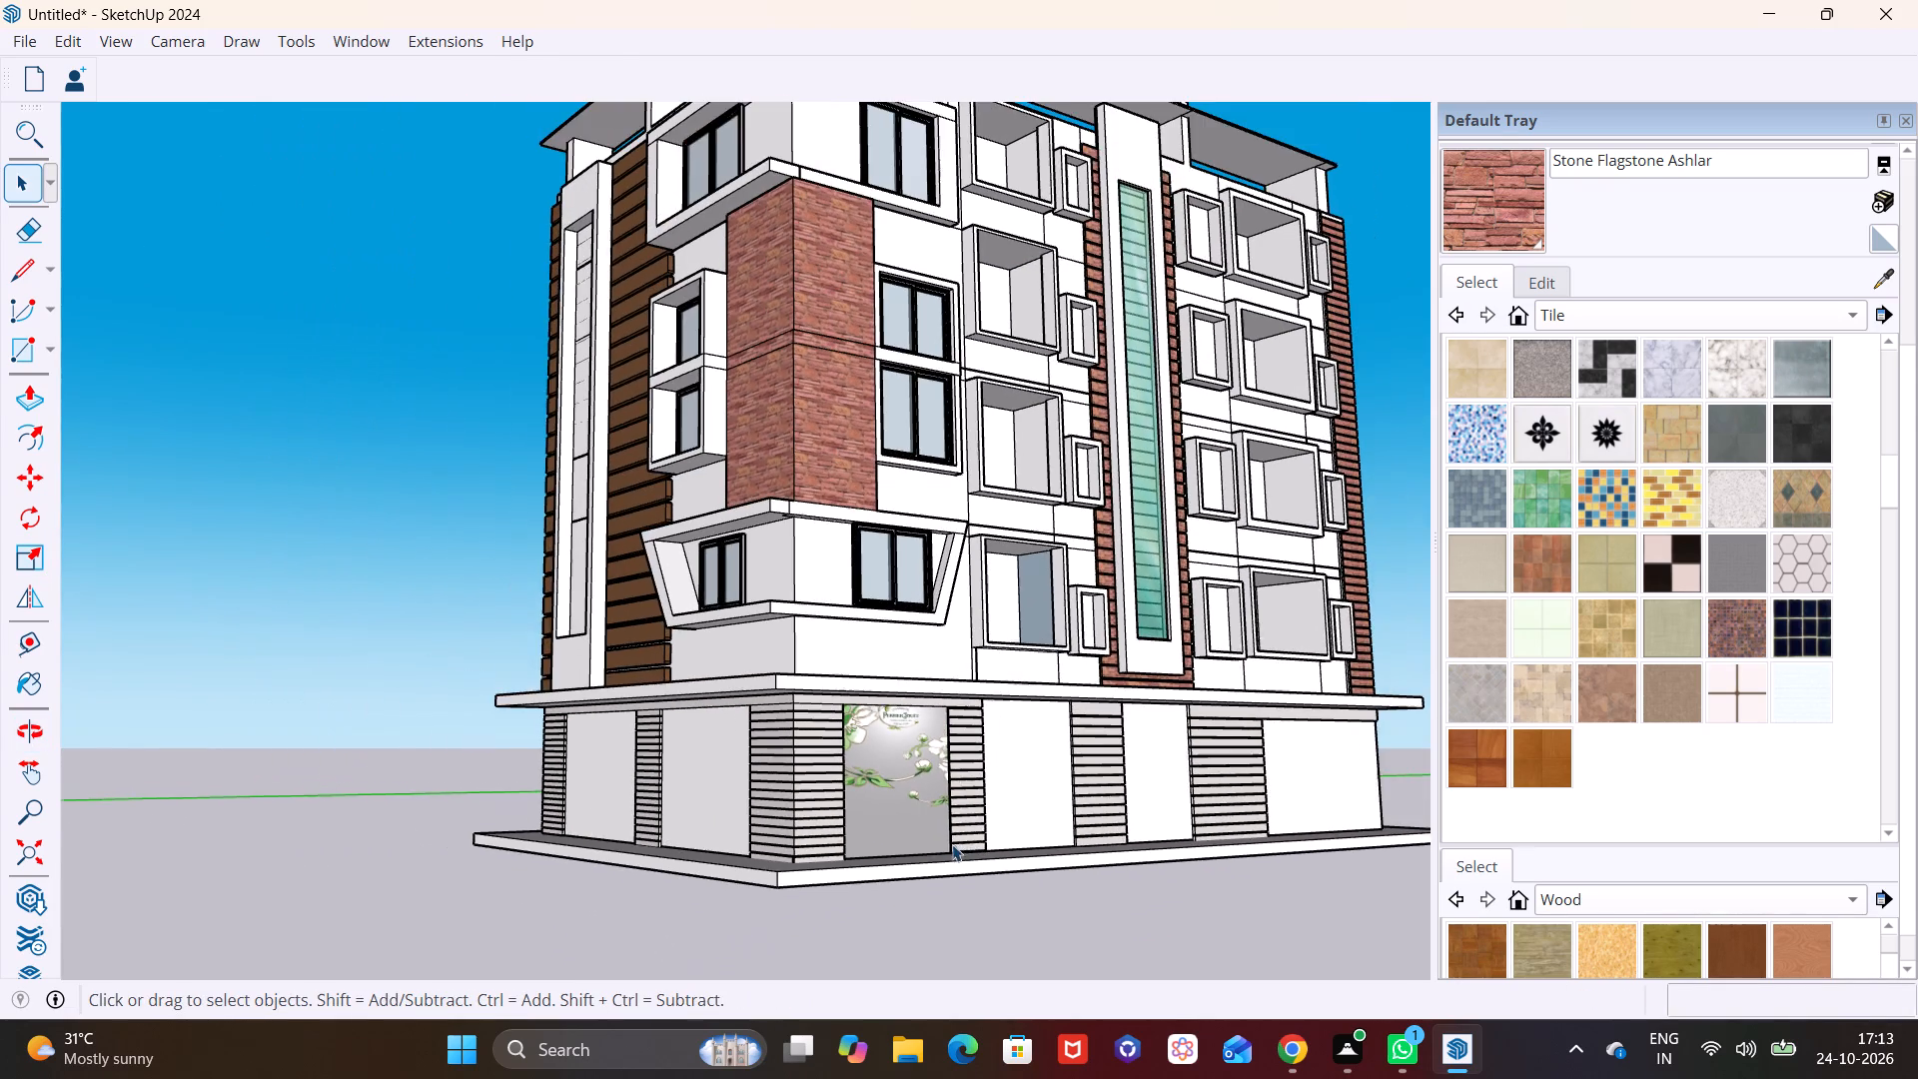
{"action": "middle_click_drag", "start_coordinate": [988, 818], "coordinate": [941, 701]}
{"action": "scroll", "coordinate": [878, 665], "scroll_direction": "up", "scroll_amount": 3}
{"action": "middle_click_drag", "start_coordinate": [851, 666], "coordinate": [1043, 706]}
{"action": "left_click", "coordinate": [886, 696]}
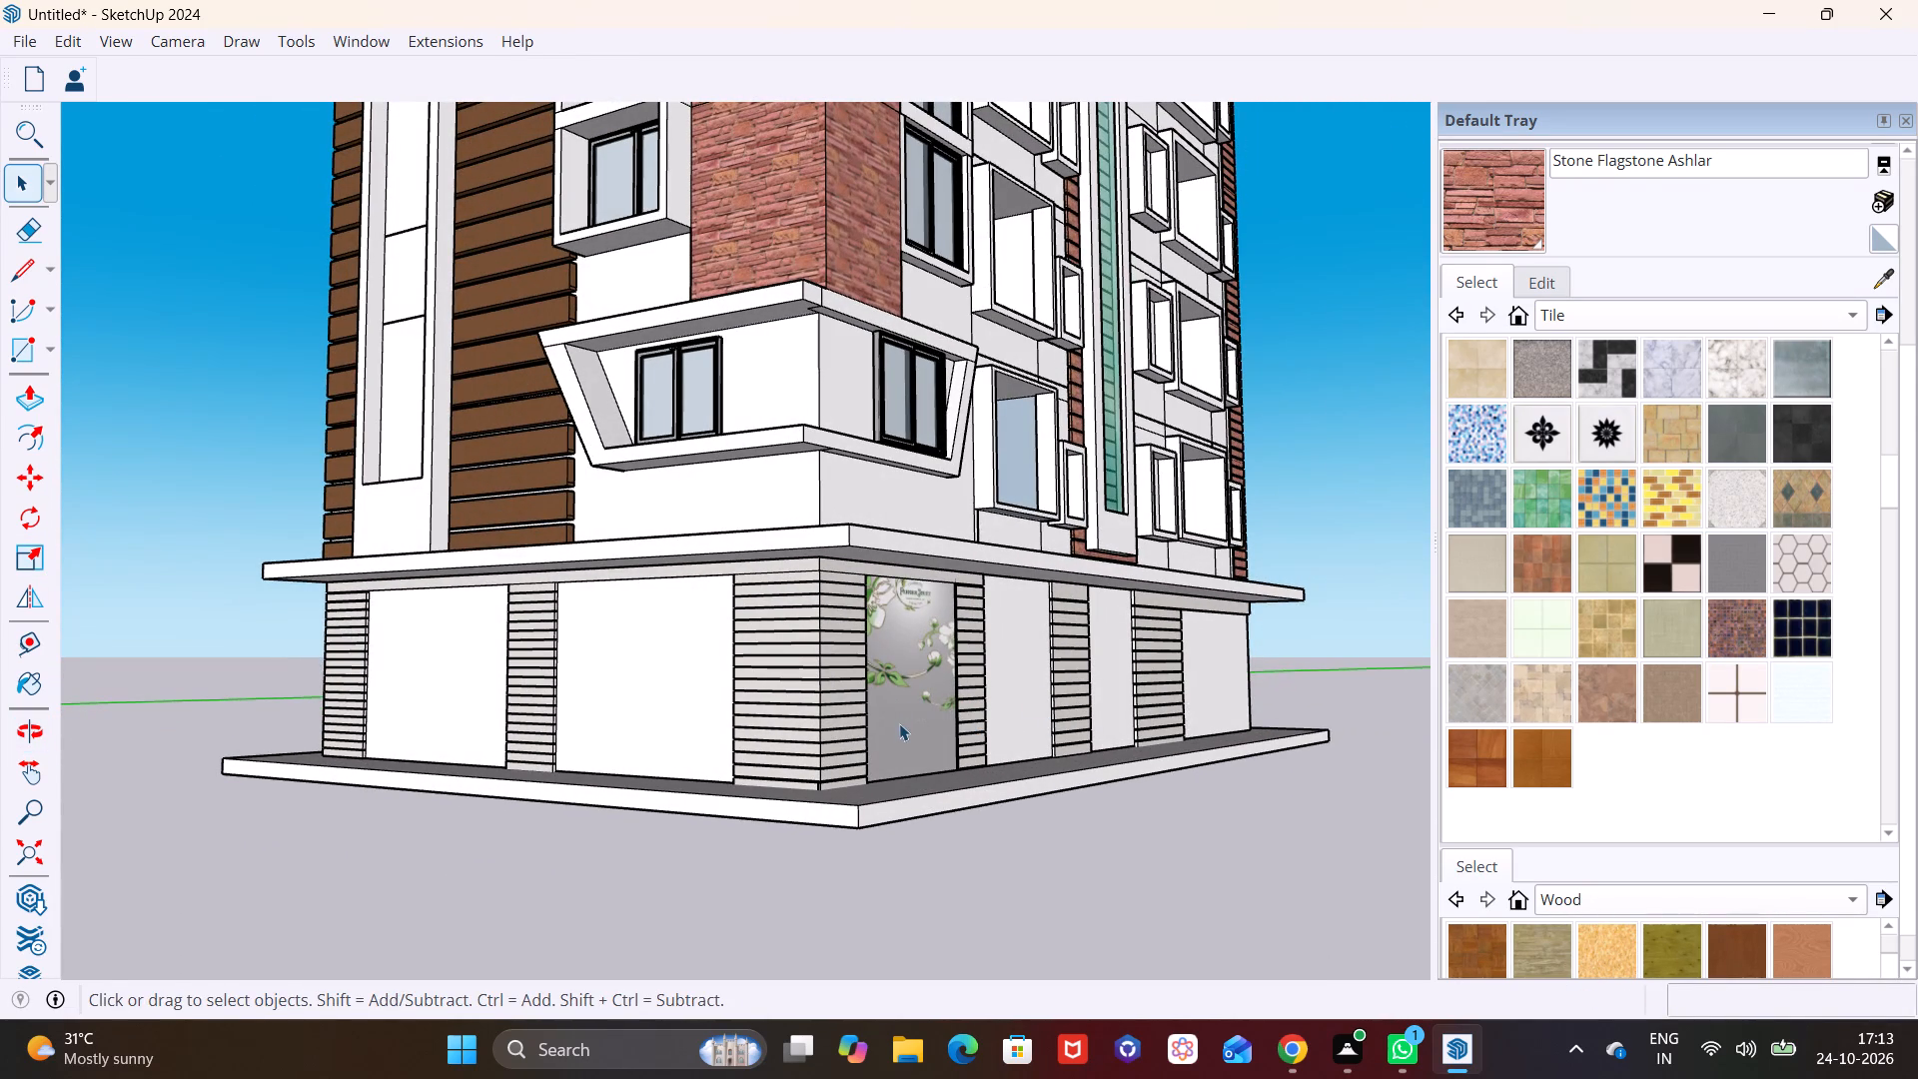
{"action": "left_click", "coordinate": [901, 728]}
{"action": "scroll", "coordinate": [904, 748], "scroll_direction": "up", "scroll_amount": 11}
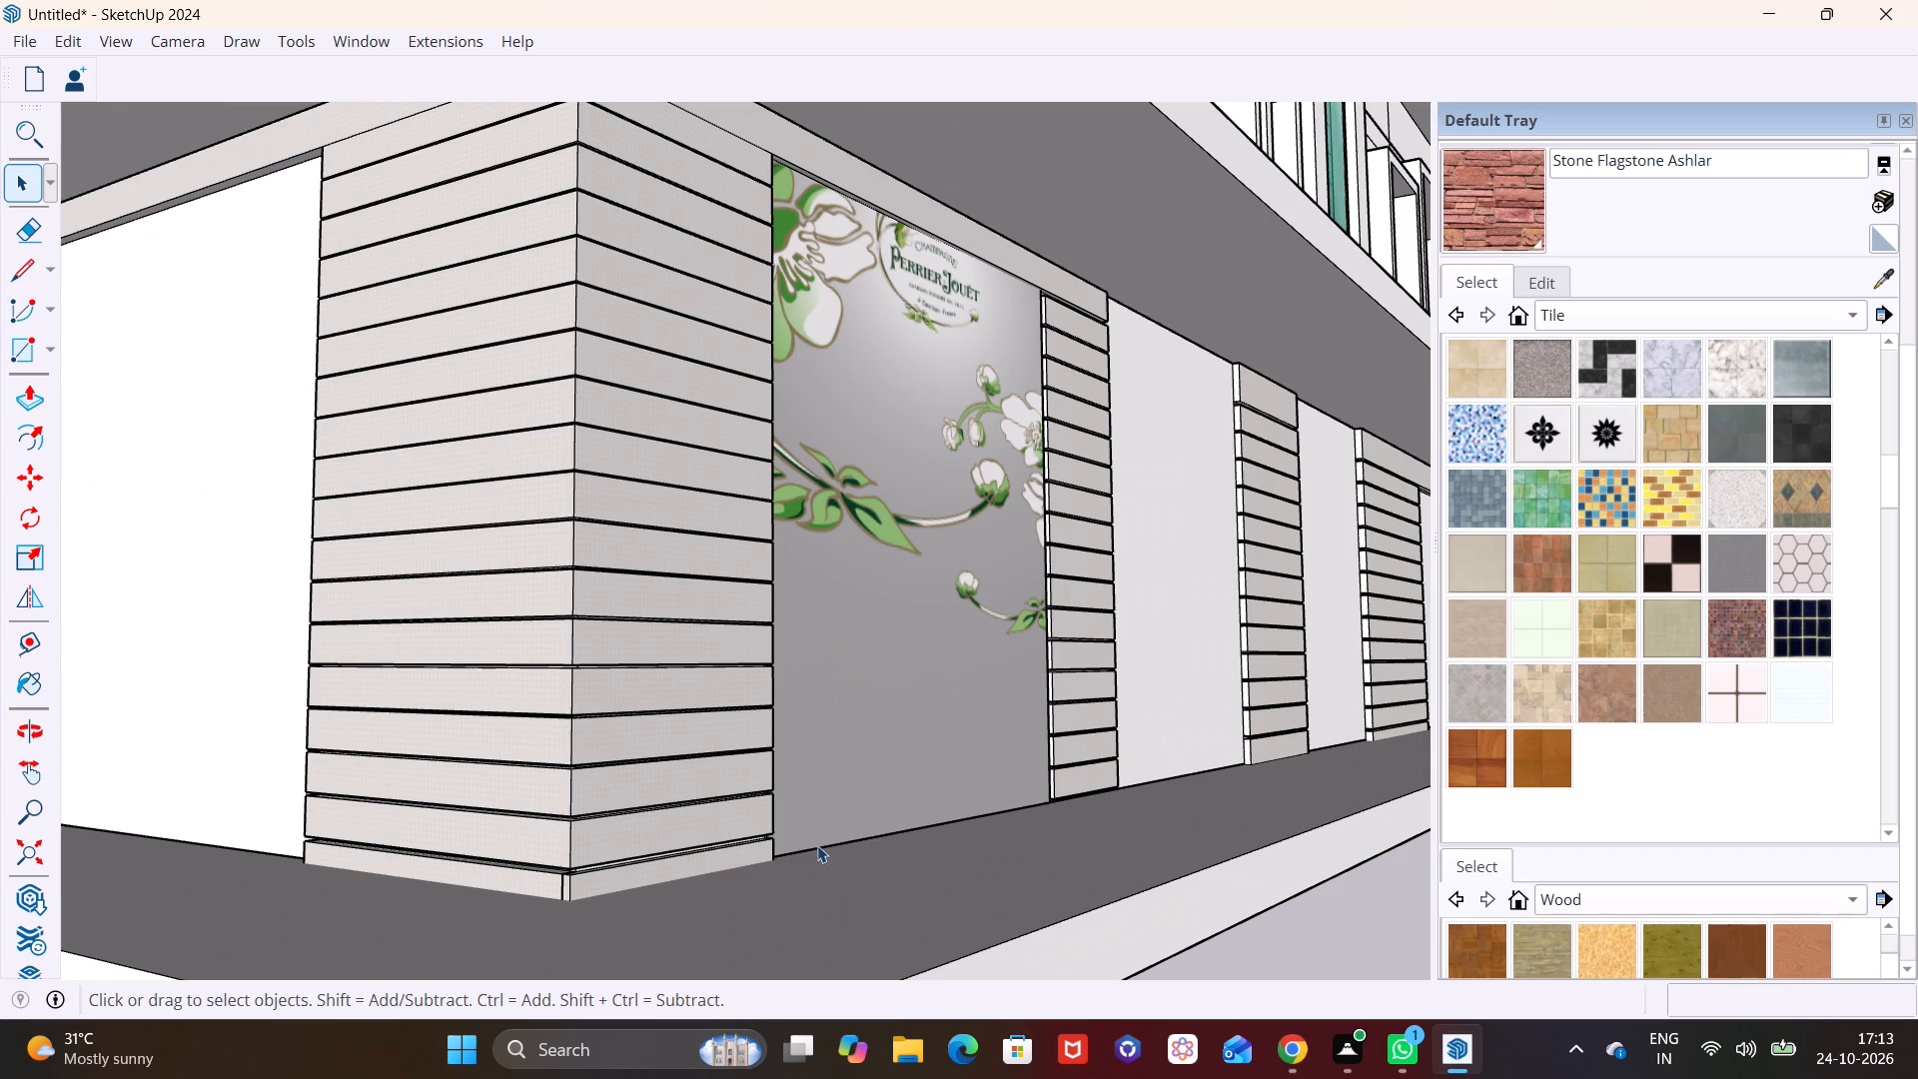
{"action": "left_click", "coordinate": [817, 845]}
{"action": "left_click", "coordinate": [806, 835]}
{"action": "scroll", "coordinate": [854, 784], "scroll_direction": "up", "scroll_amount": 1}
{"action": "middle_click_drag", "start_coordinate": [854, 786], "coordinate": [579, 882]}
{"action": "left_click", "coordinate": [657, 762]}
{"action": "left_click", "coordinate": [767, 687]}
{"action": "double_click", "coordinate": [768, 687]}
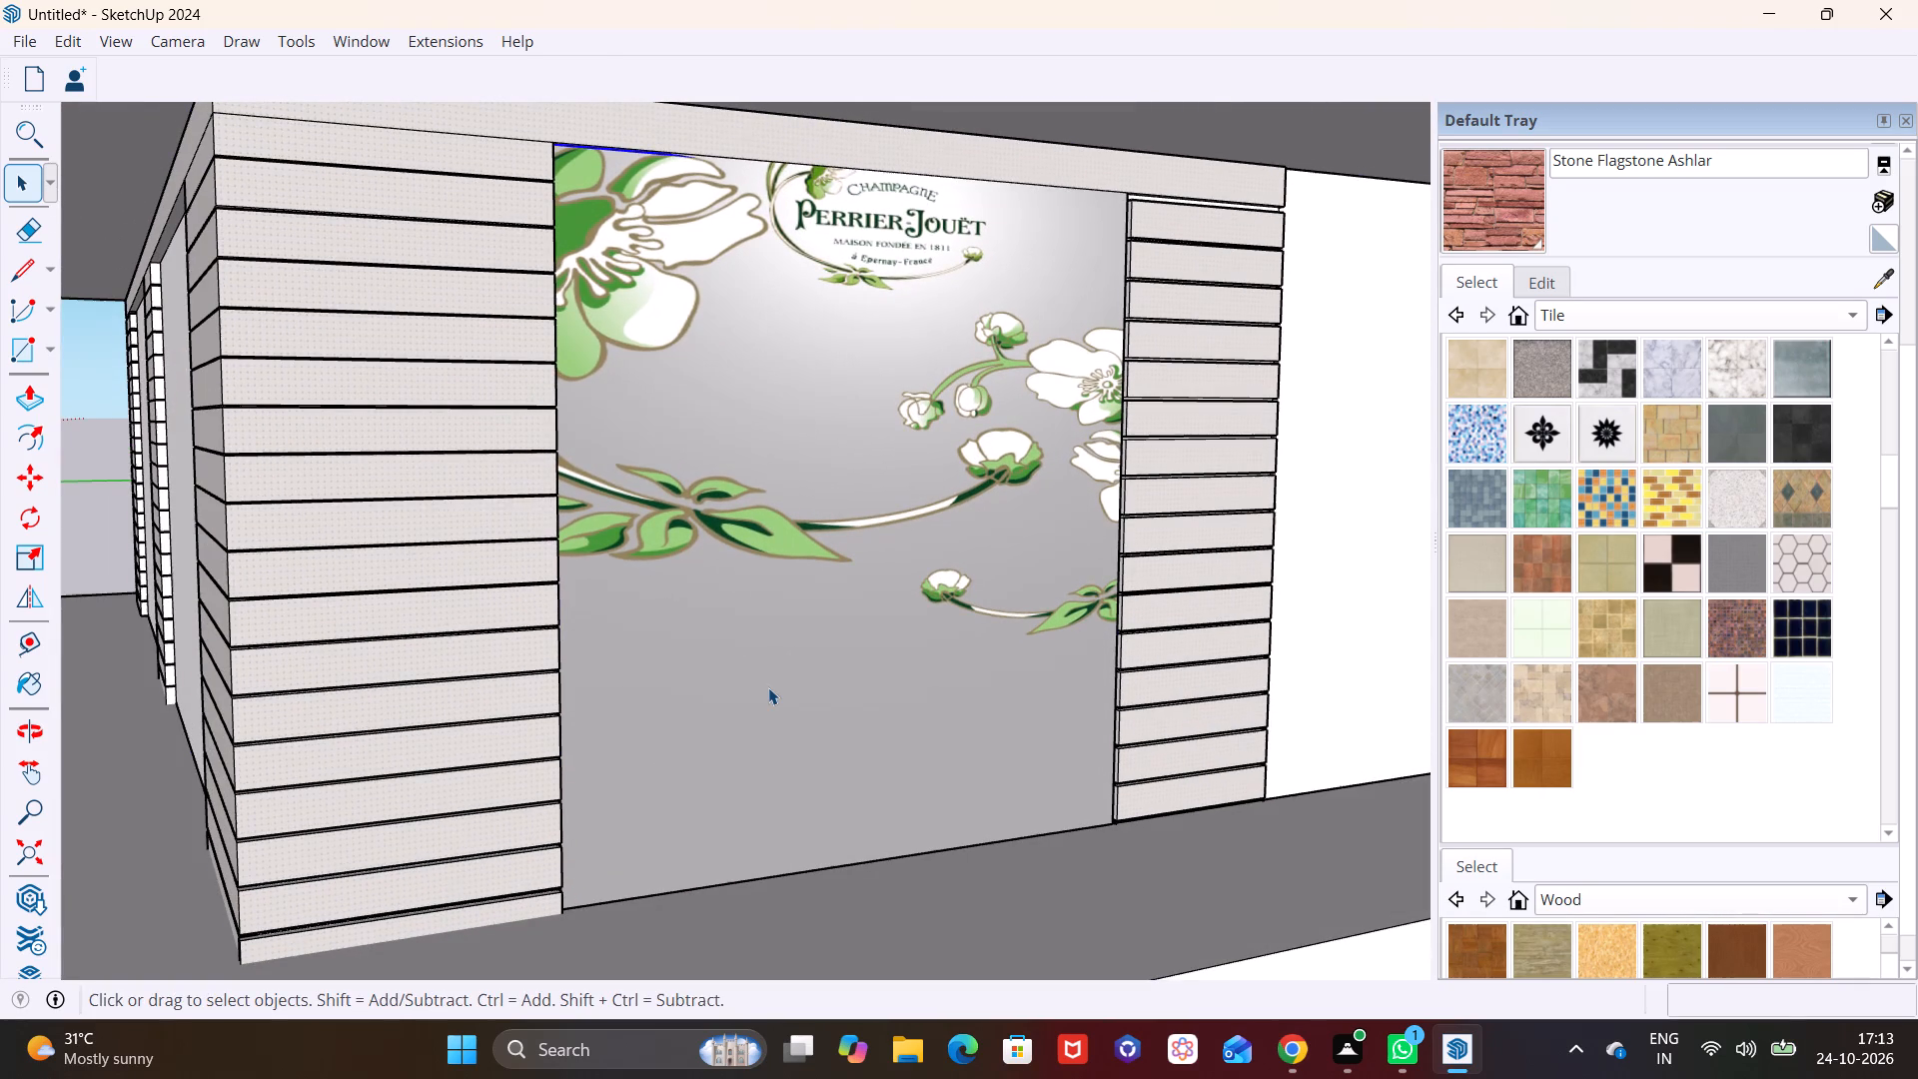
{"action": "left_click", "coordinate": [746, 720]}
{"action": "left_click", "coordinate": [898, 888]}
{"action": "left_click_drag", "start_coordinate": [848, 749], "coordinate": [823, 744]}
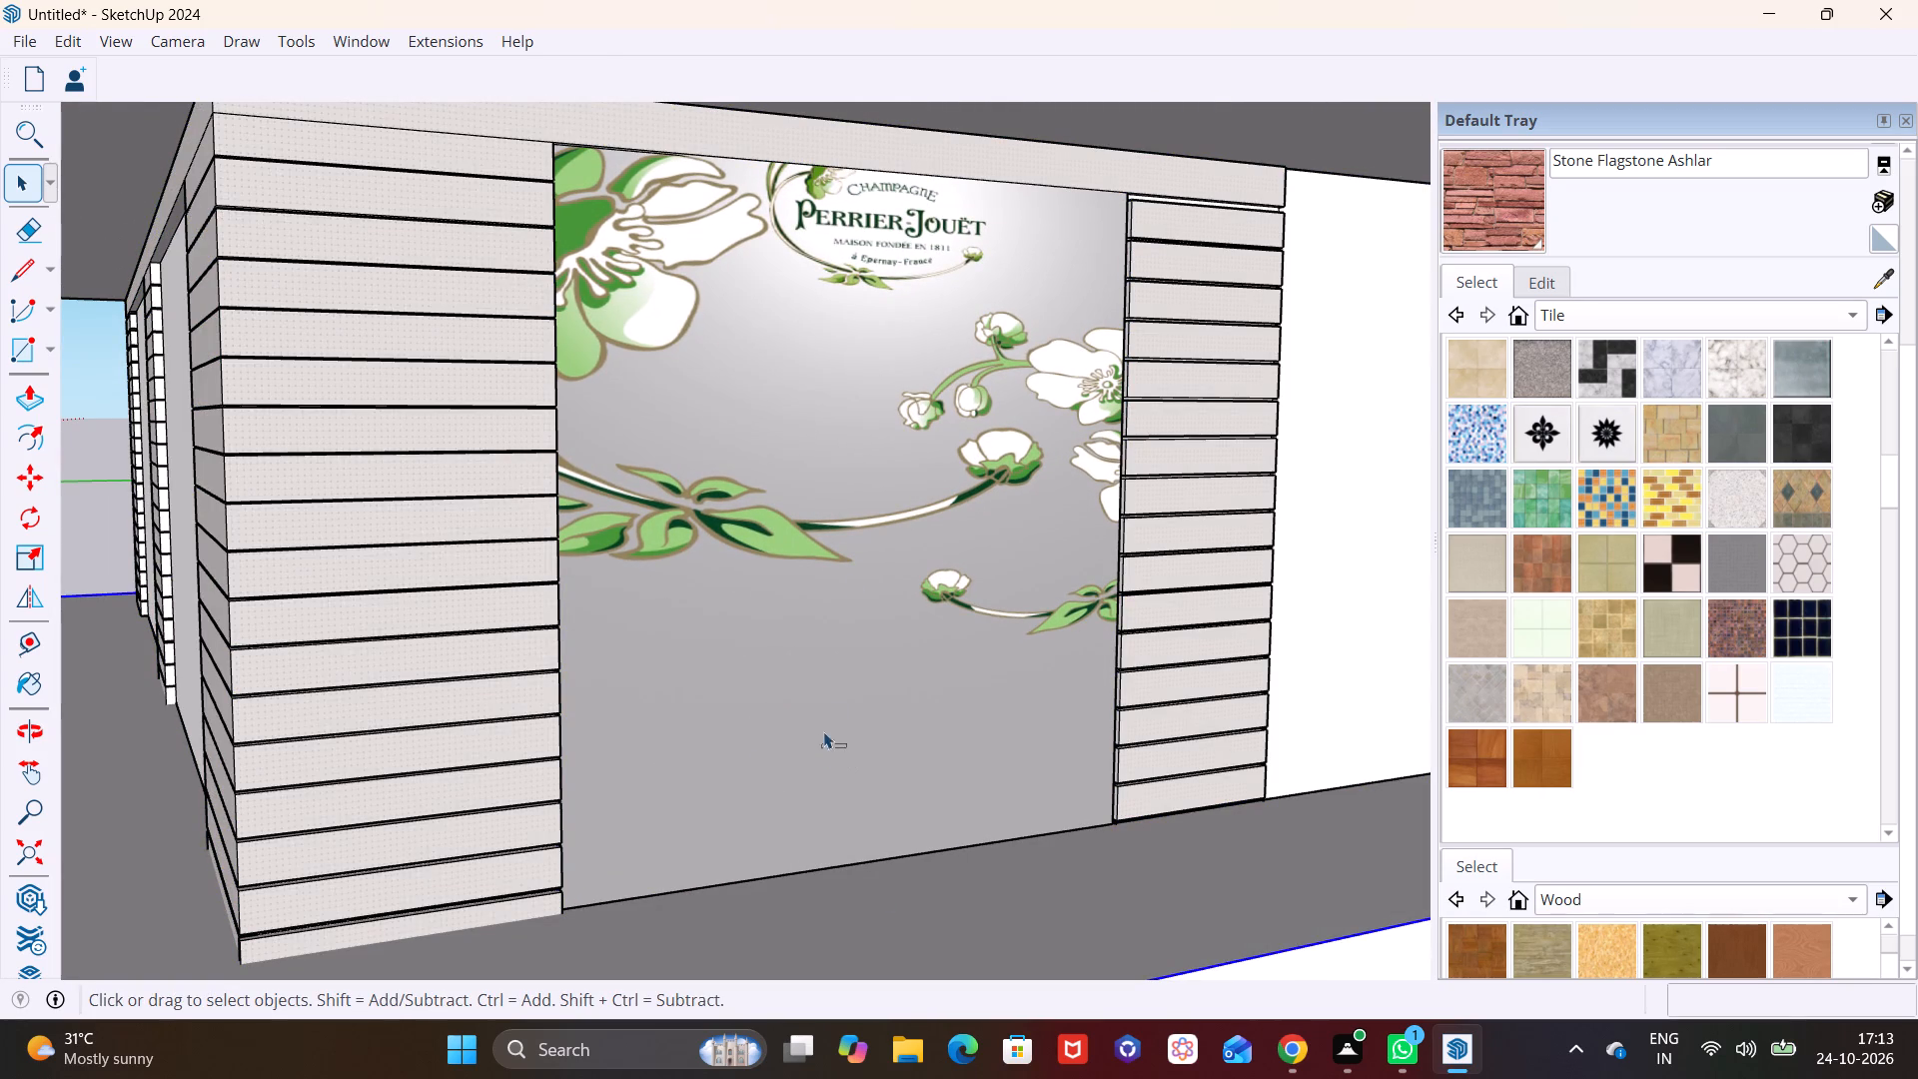
{"action": "scroll", "coordinate": [568, 159], "scroll_direction": "up", "scroll_amount": 10}
{"action": "middle_click", "coordinate": [568, 159]}
{"action": "middle_click_drag", "start_coordinate": [568, 159], "coordinate": [486, 141]}
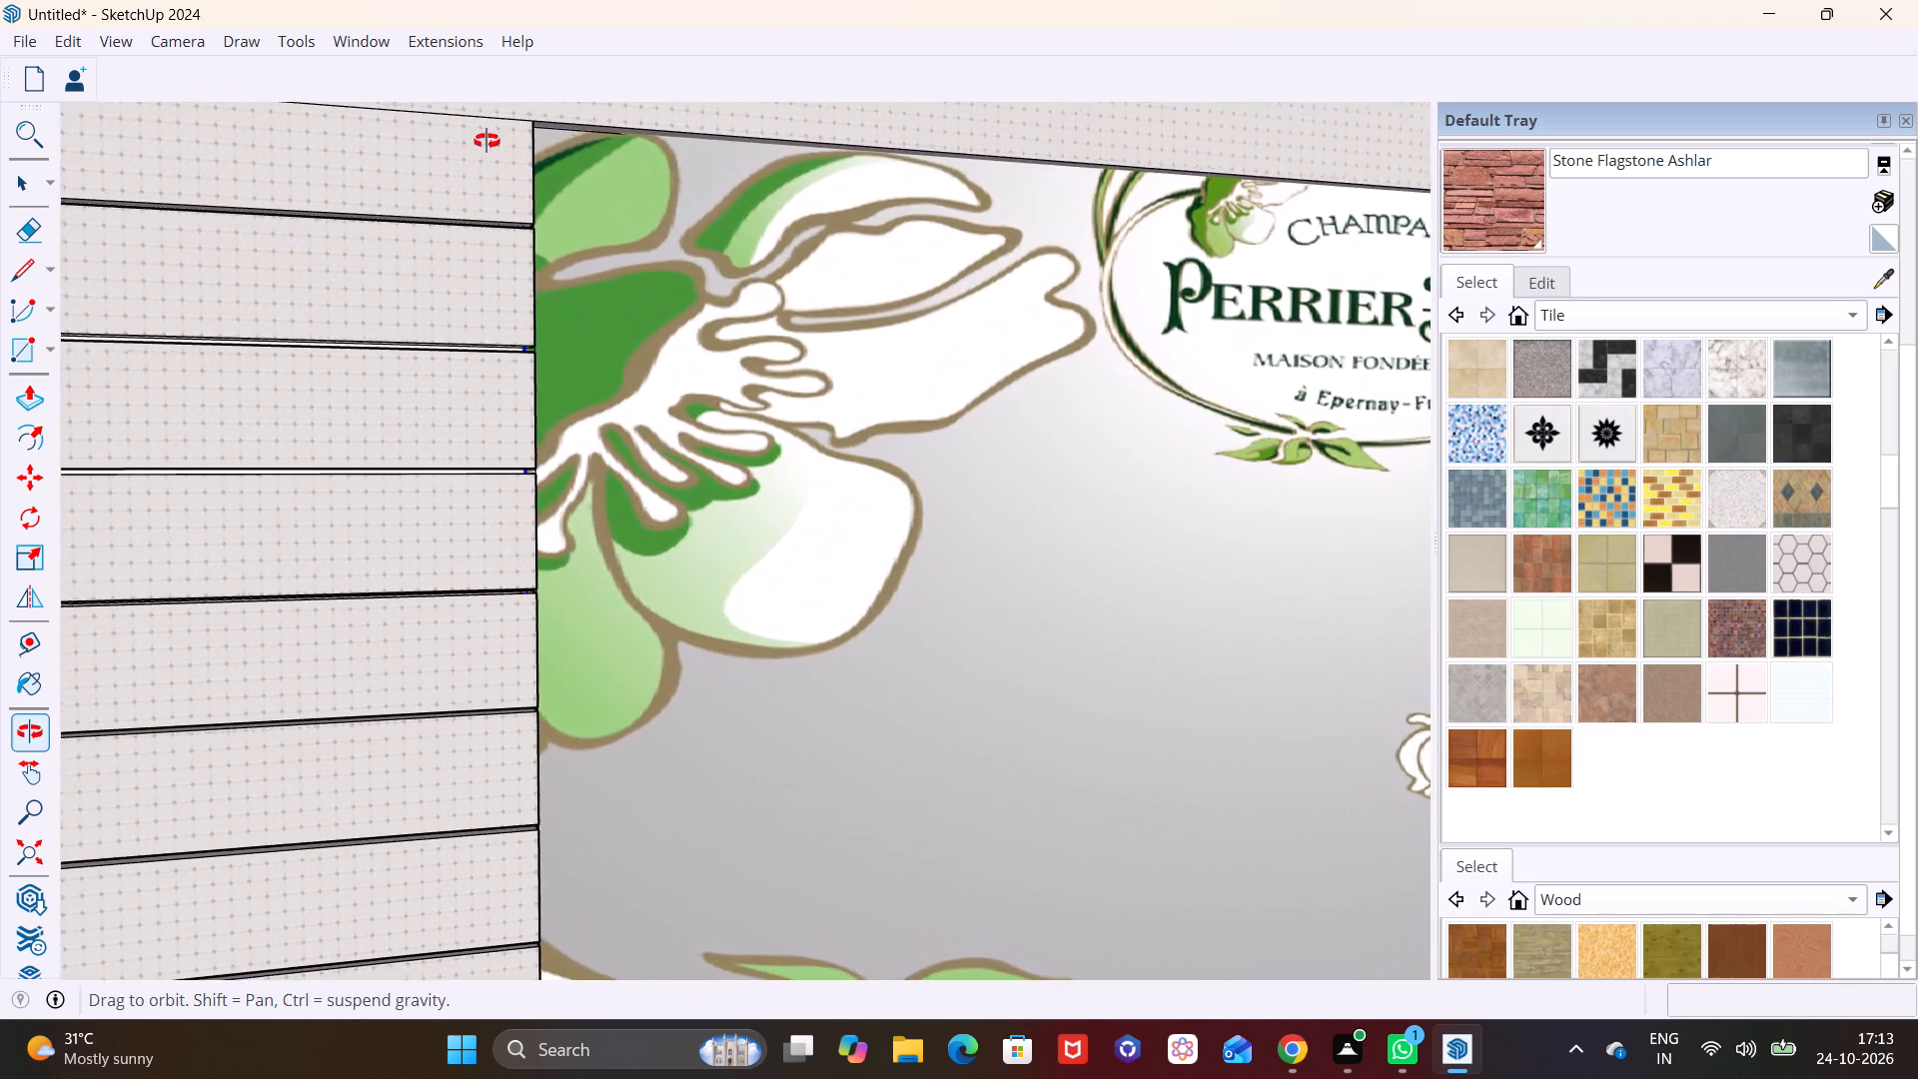
{"action": "middle_click_drag", "start_coordinate": [486, 141], "coordinate": [438, 147]}
{"action": "scroll", "coordinate": [543, 161], "scroll_direction": "up", "scroll_amount": 7}
{"action": "left_click", "coordinate": [575, 163]}
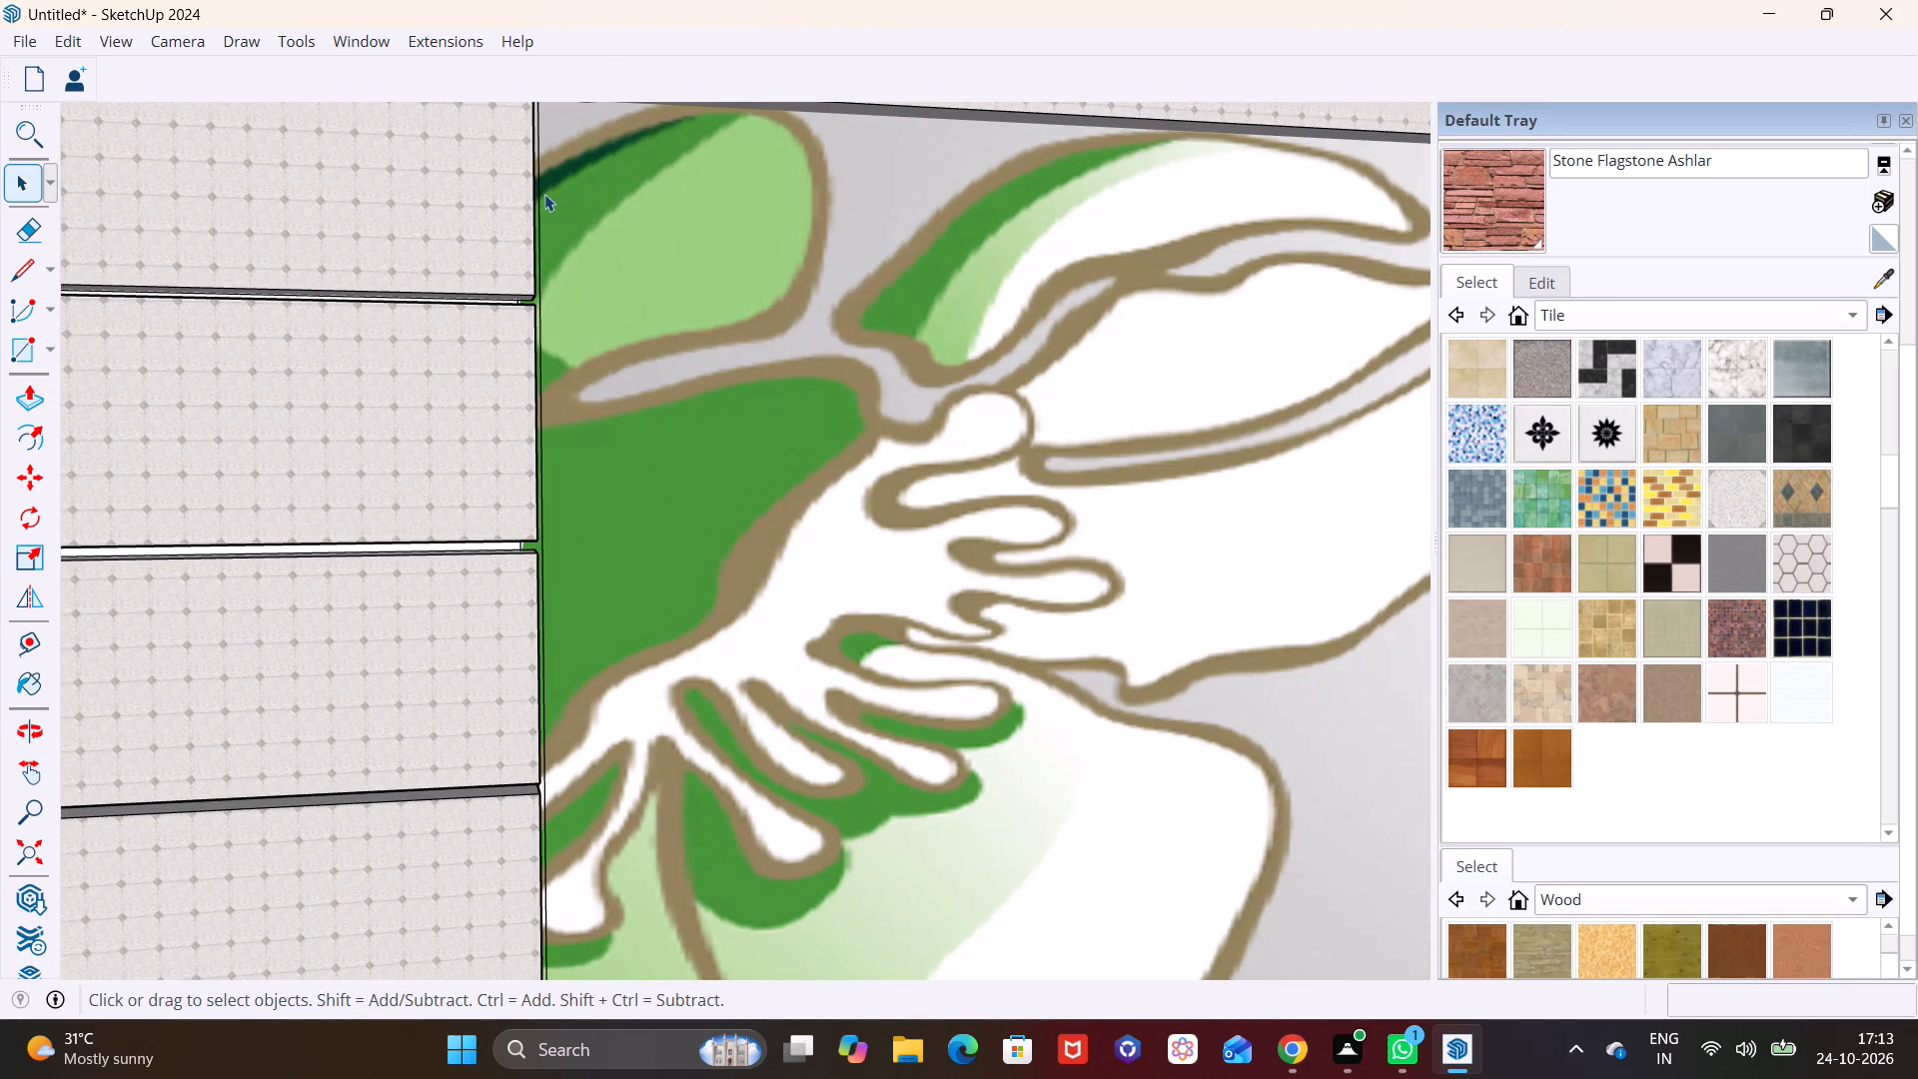
{"action": "left_click", "coordinate": [539, 197]}
{"action": "left_click", "coordinate": [539, 197]}
{"action": "scroll", "coordinate": [581, 308], "scroll_direction": "down", "scroll_amount": 7}
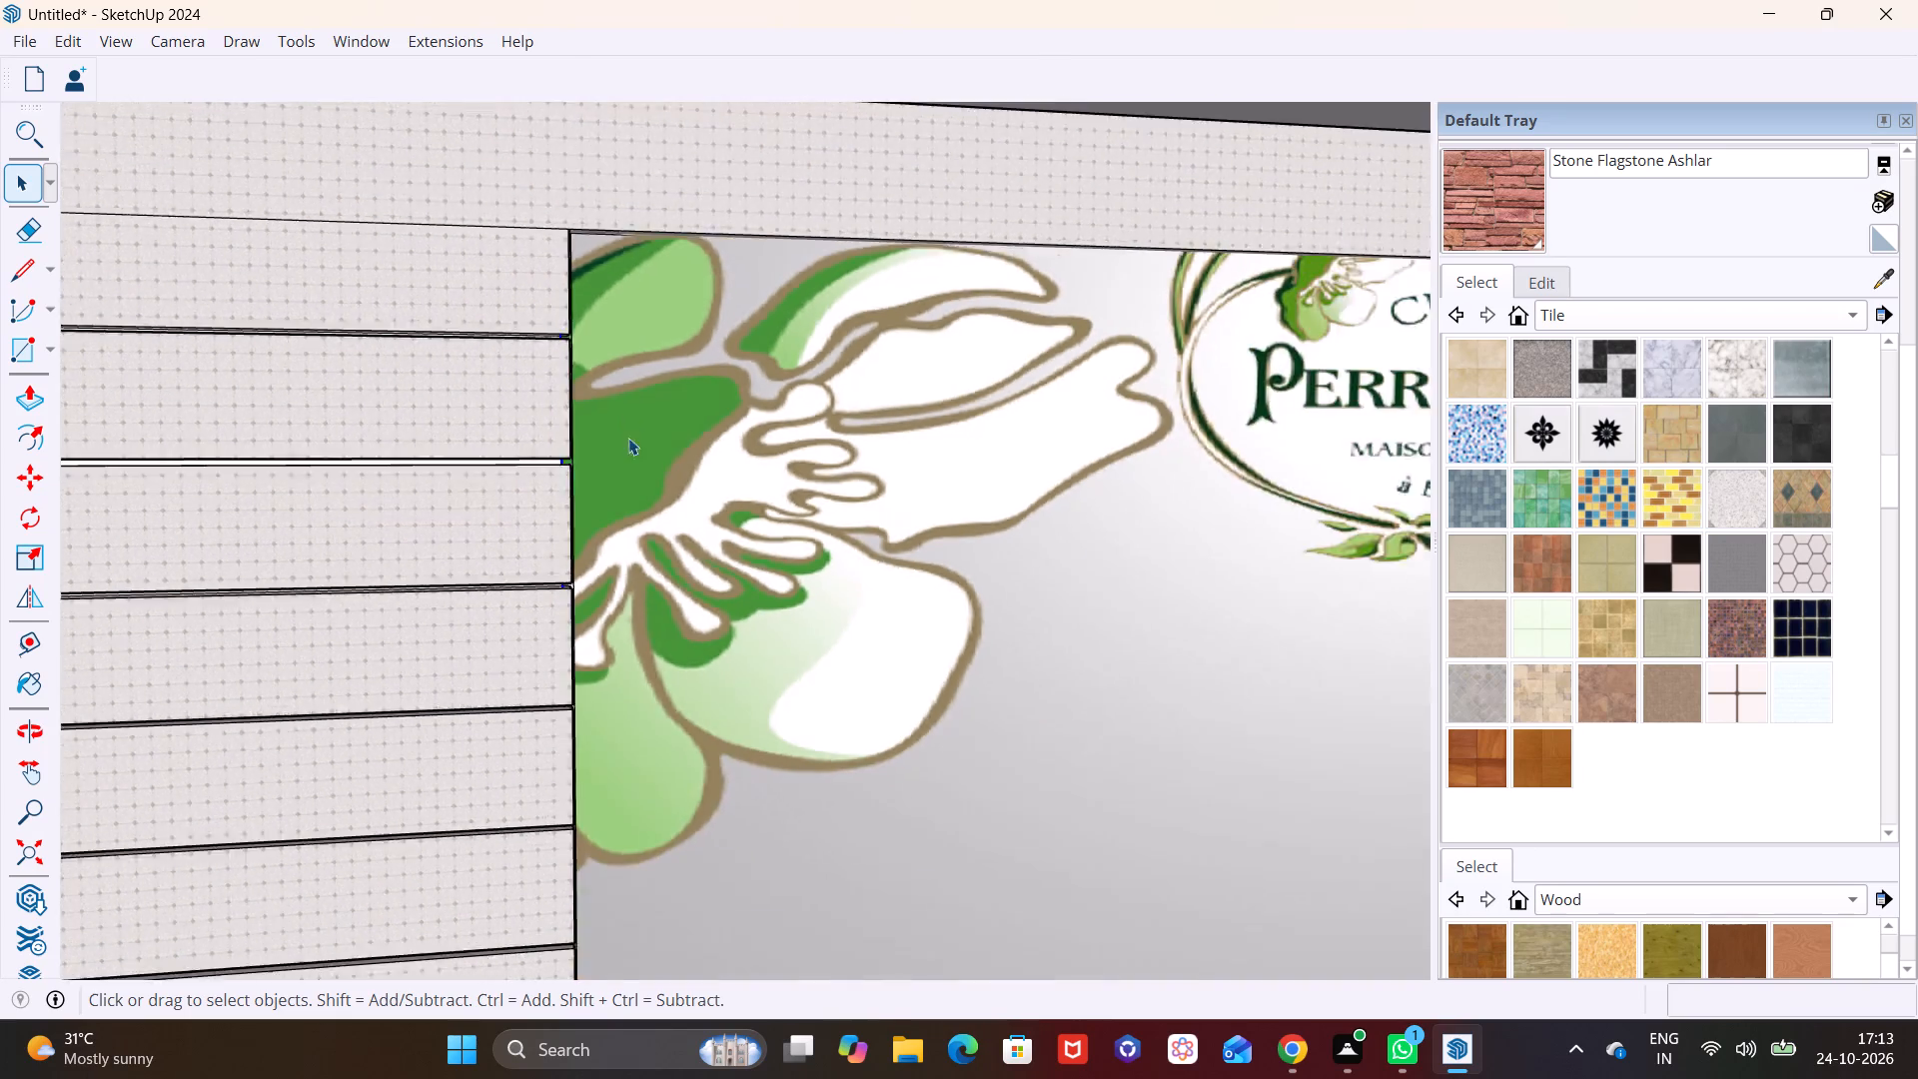
{"action": "scroll", "coordinate": [628, 438], "scroll_direction": "down", "scroll_amount": 20}
{"action": "scroll", "coordinate": [628, 438], "scroll_direction": "down", "scroll_amount": 5}
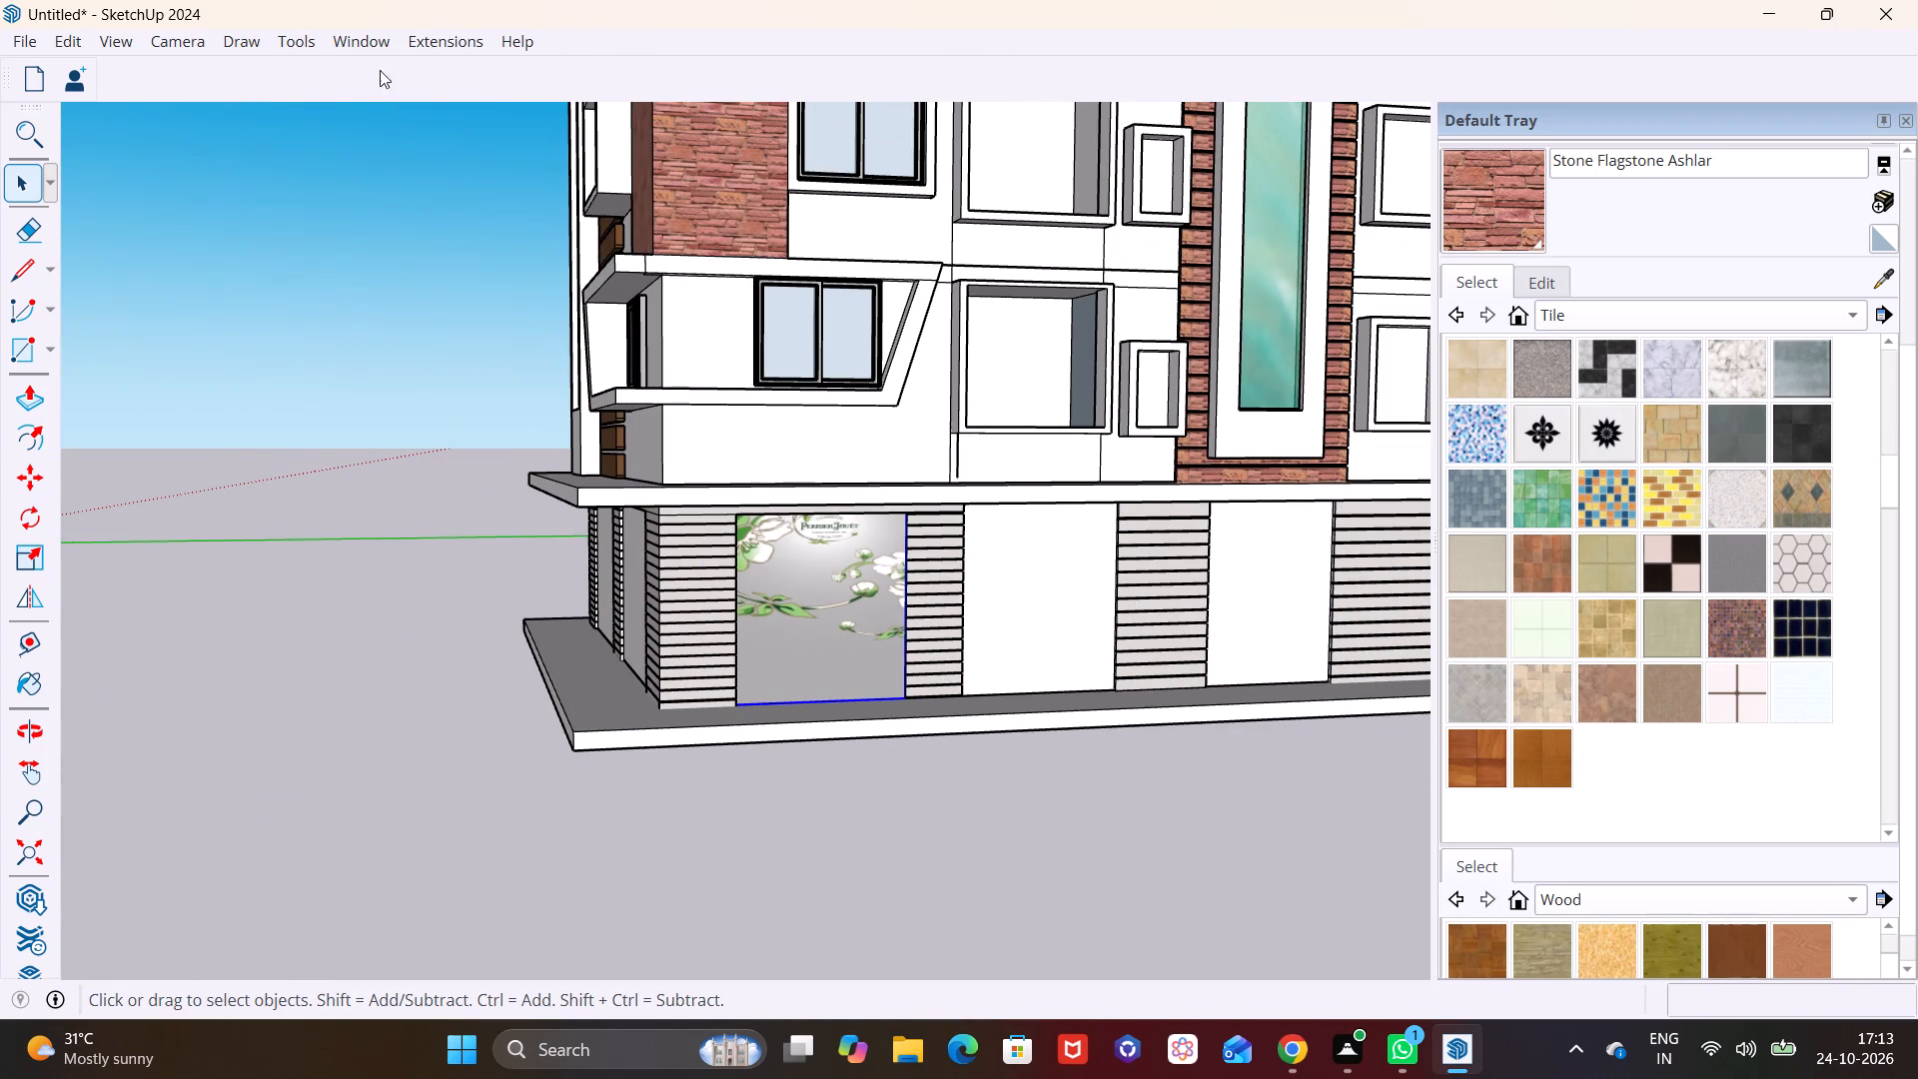
Find the Perrier Jouet Wall again in 3D Warehouse's wall stickers results and load it directly into the model.
{"action": "left_click", "coordinate": [378, 38]}
{"action": "left_click", "coordinate": [409, 233]}
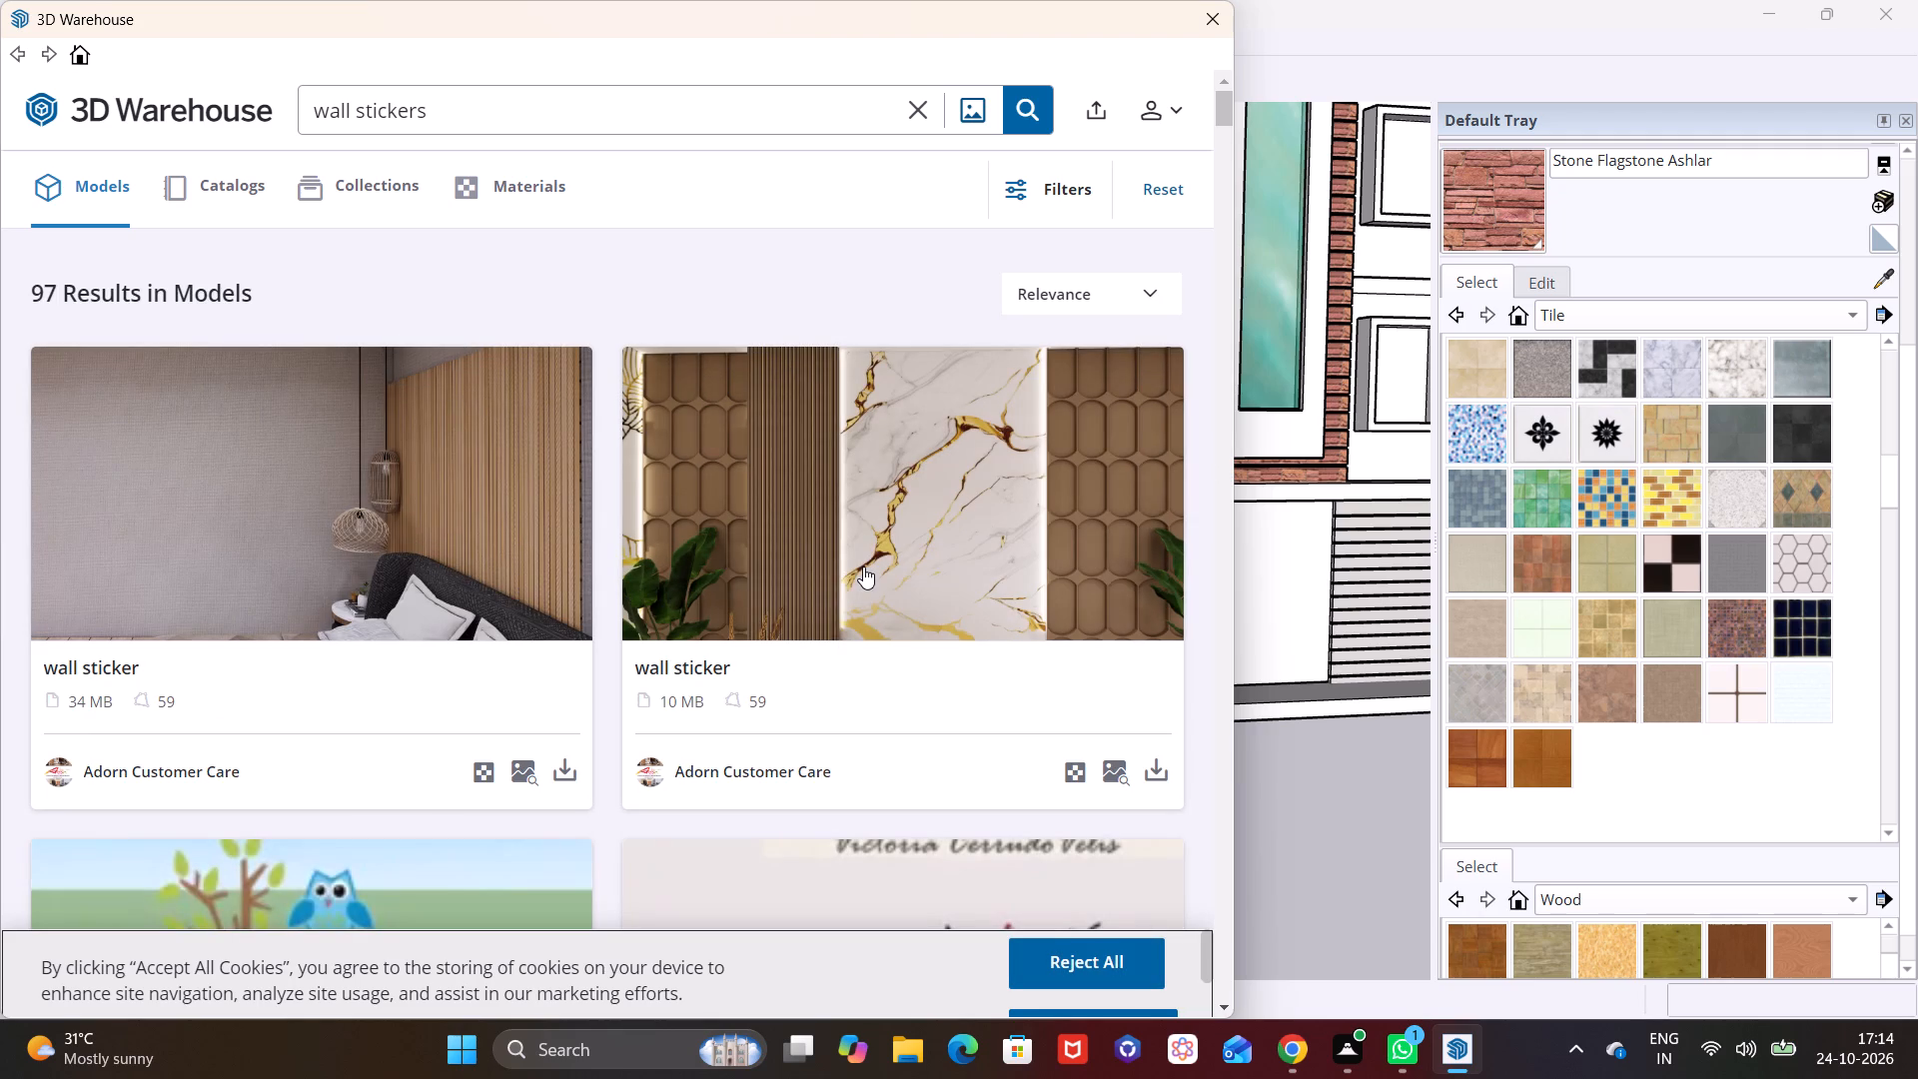
{"action": "left_click", "coordinate": [1220, 1001]}
{"action": "left_click", "coordinate": [1220, 1001]}
{"action": "left_click", "coordinate": [1220, 1001]}
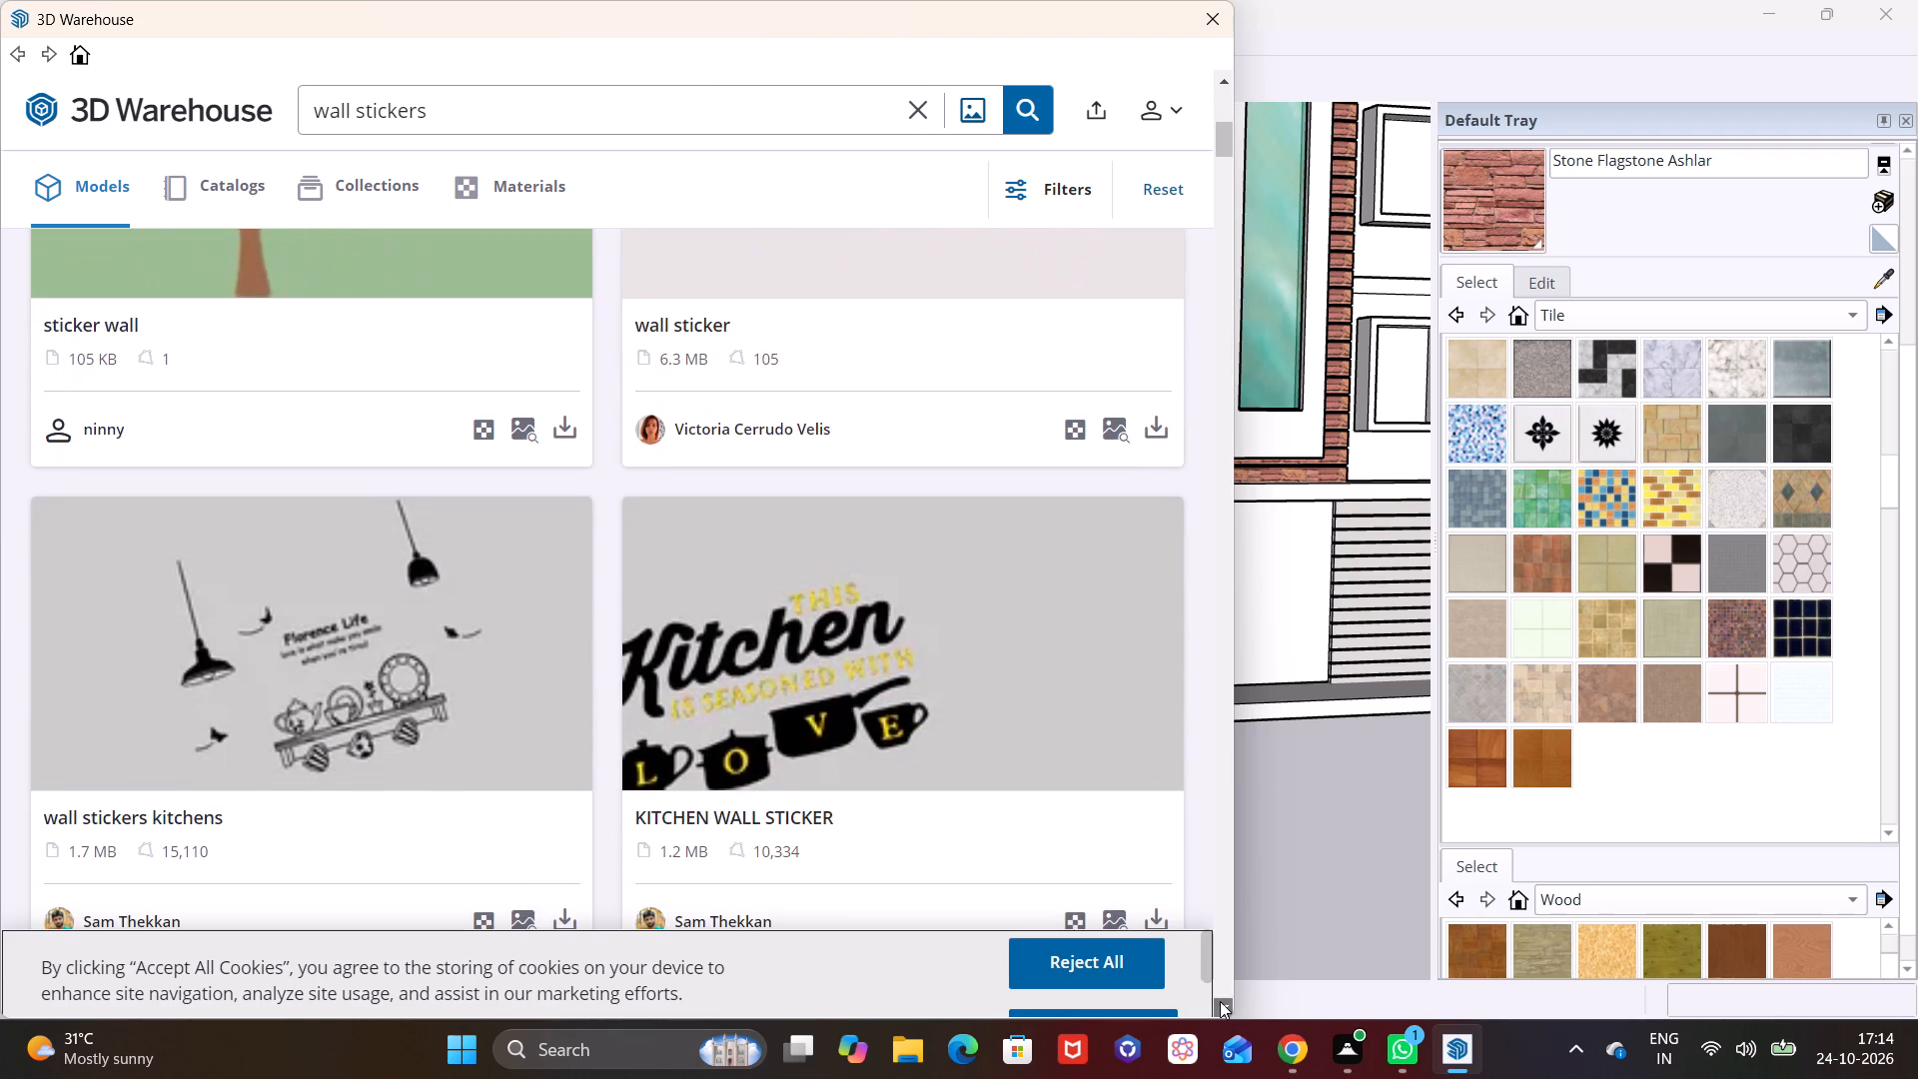
{"action": "left_click_drag", "start_coordinate": [1220, 1001], "coordinate": [1223, 1011]}
{"action": "left_click", "coordinate": [1223, 1011]}
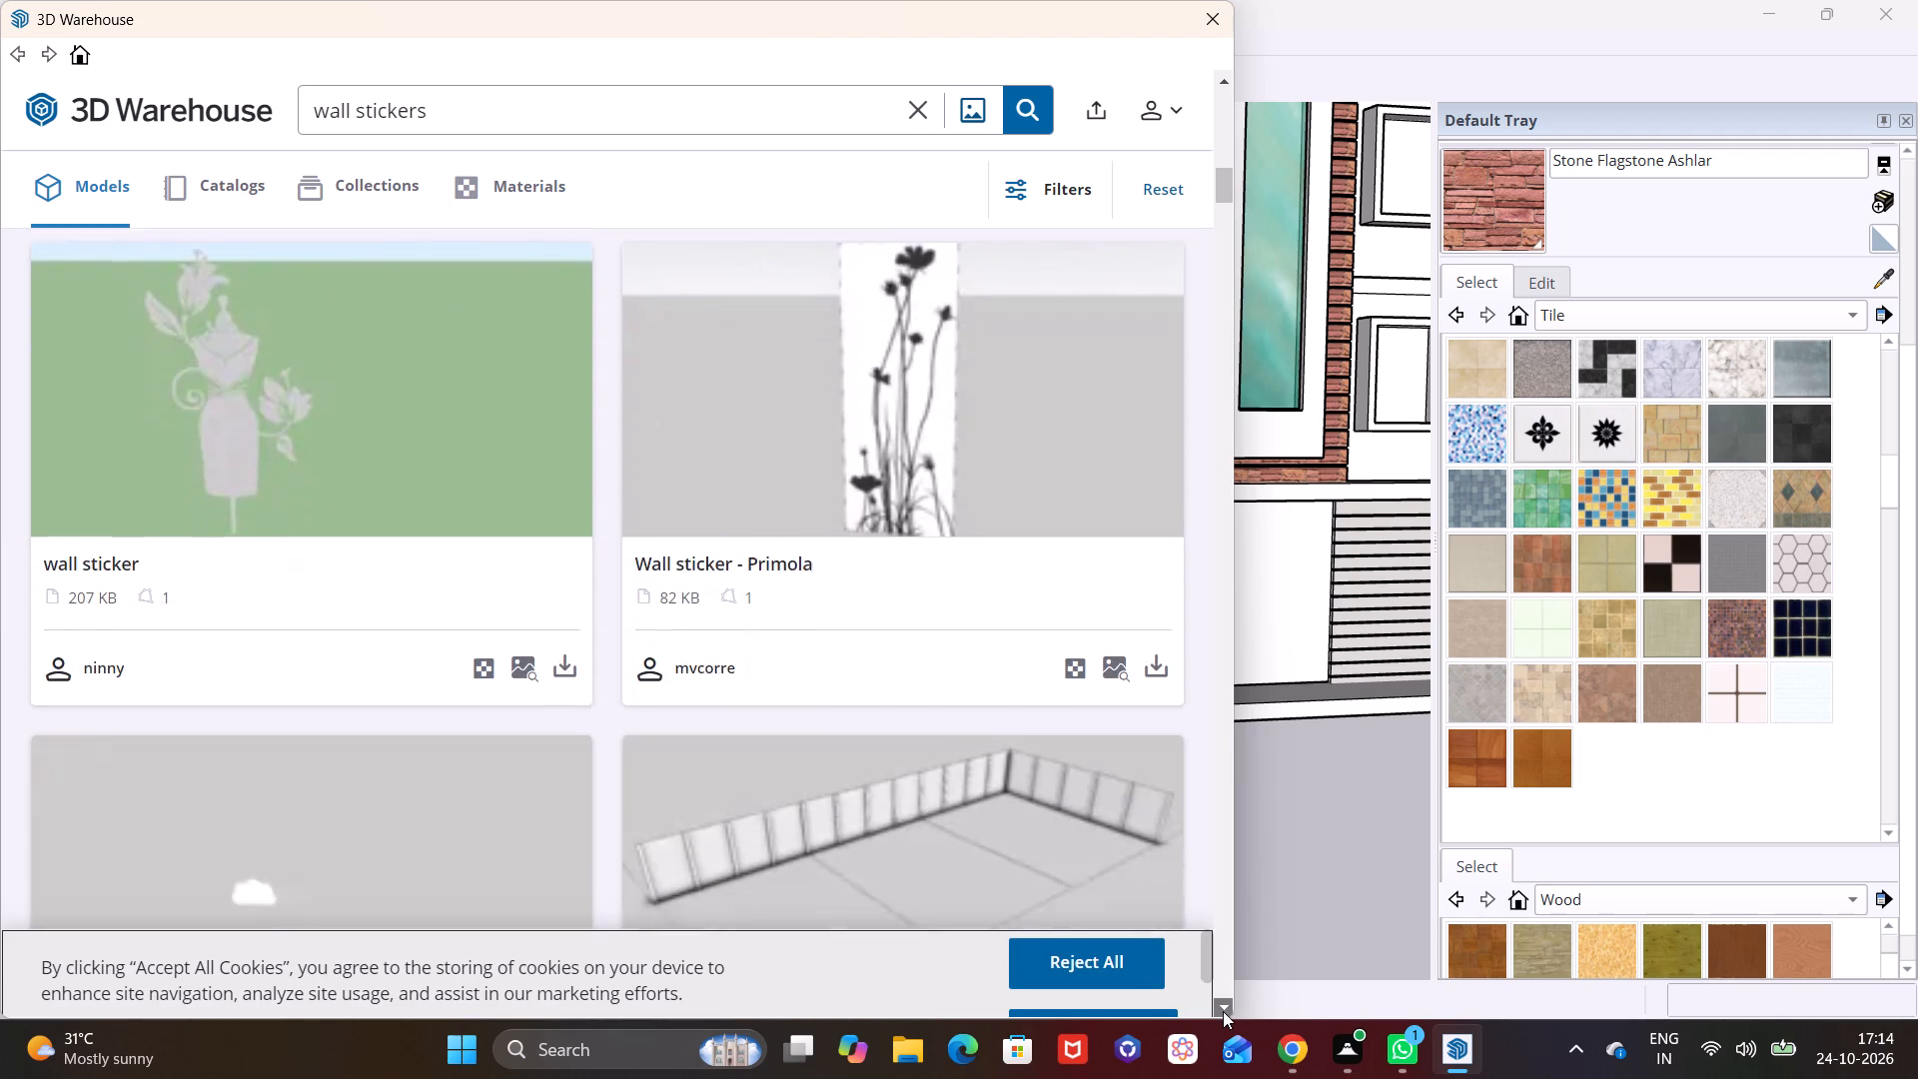
{"action": "left_click", "coordinate": [1223, 1011]}
{"action": "left_click", "coordinate": [1223, 1011]}
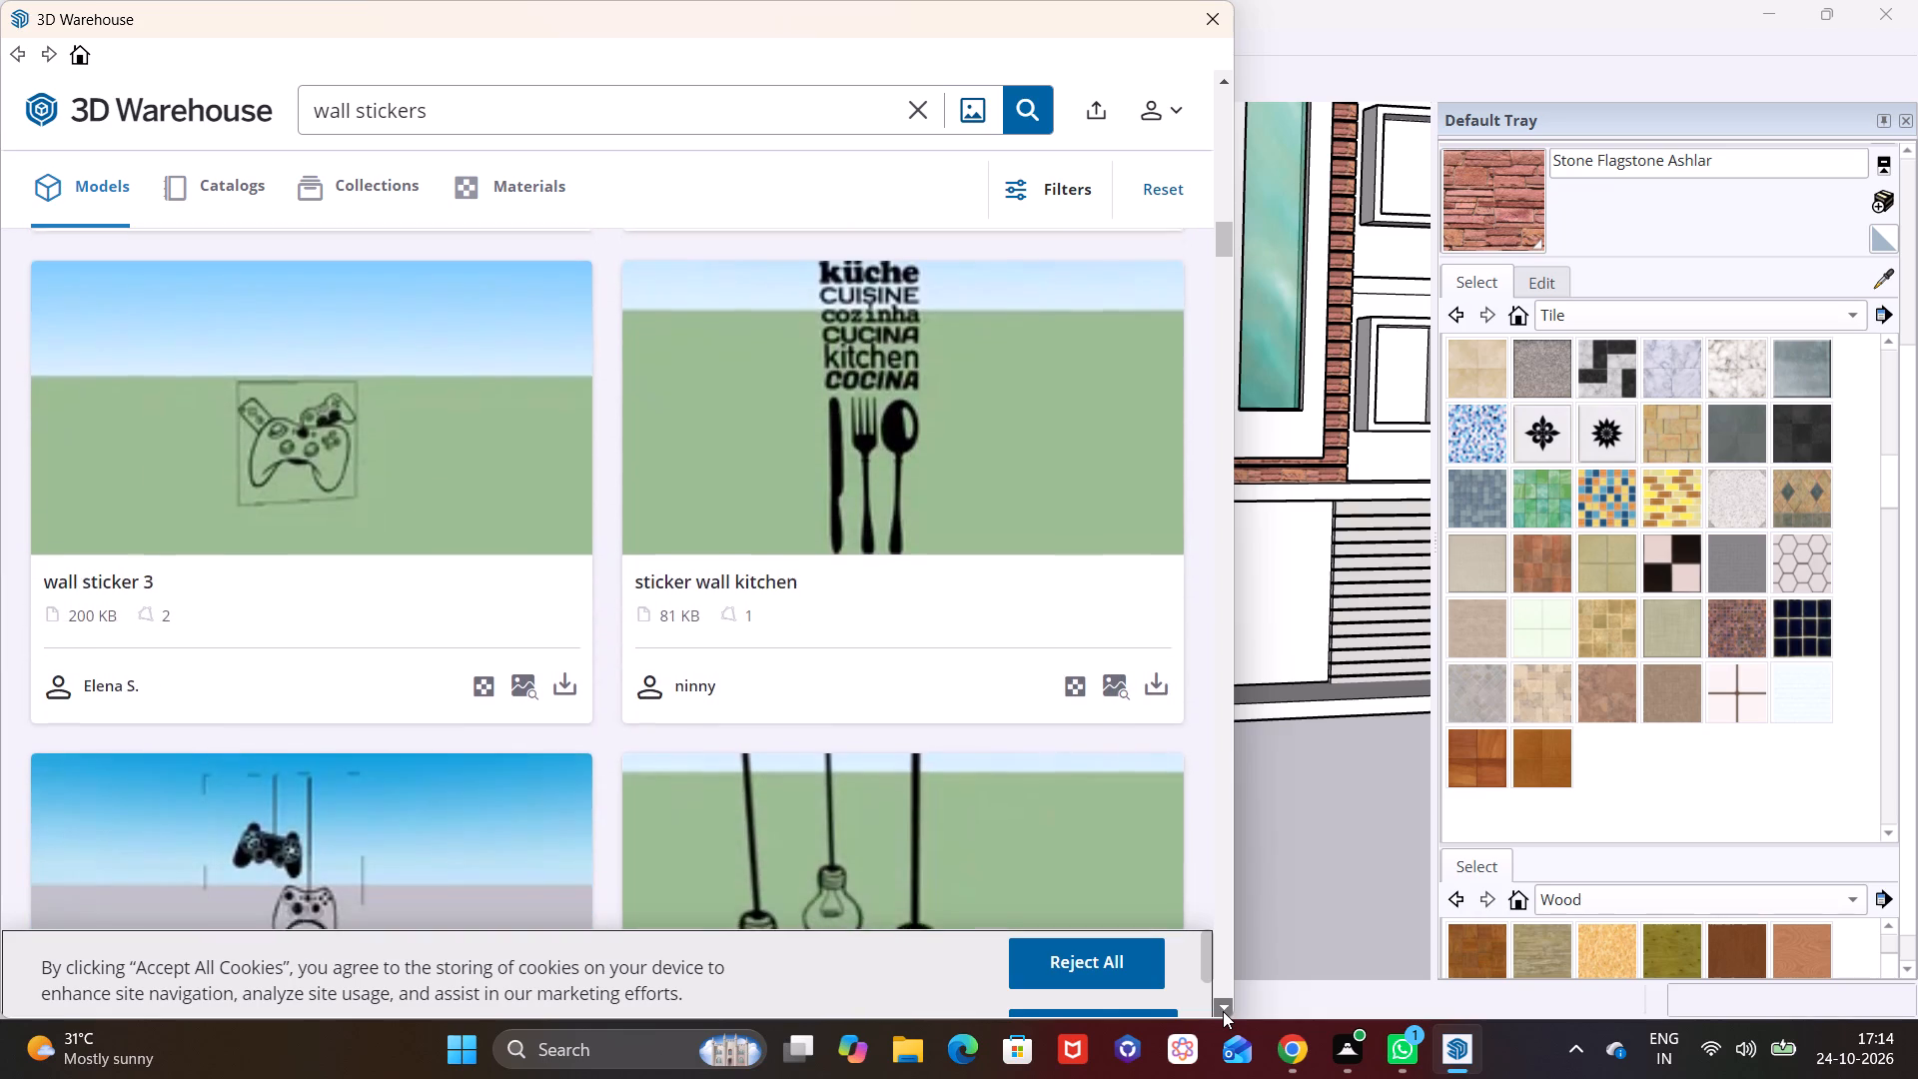
{"action": "left_click", "coordinate": [1223, 1011]}
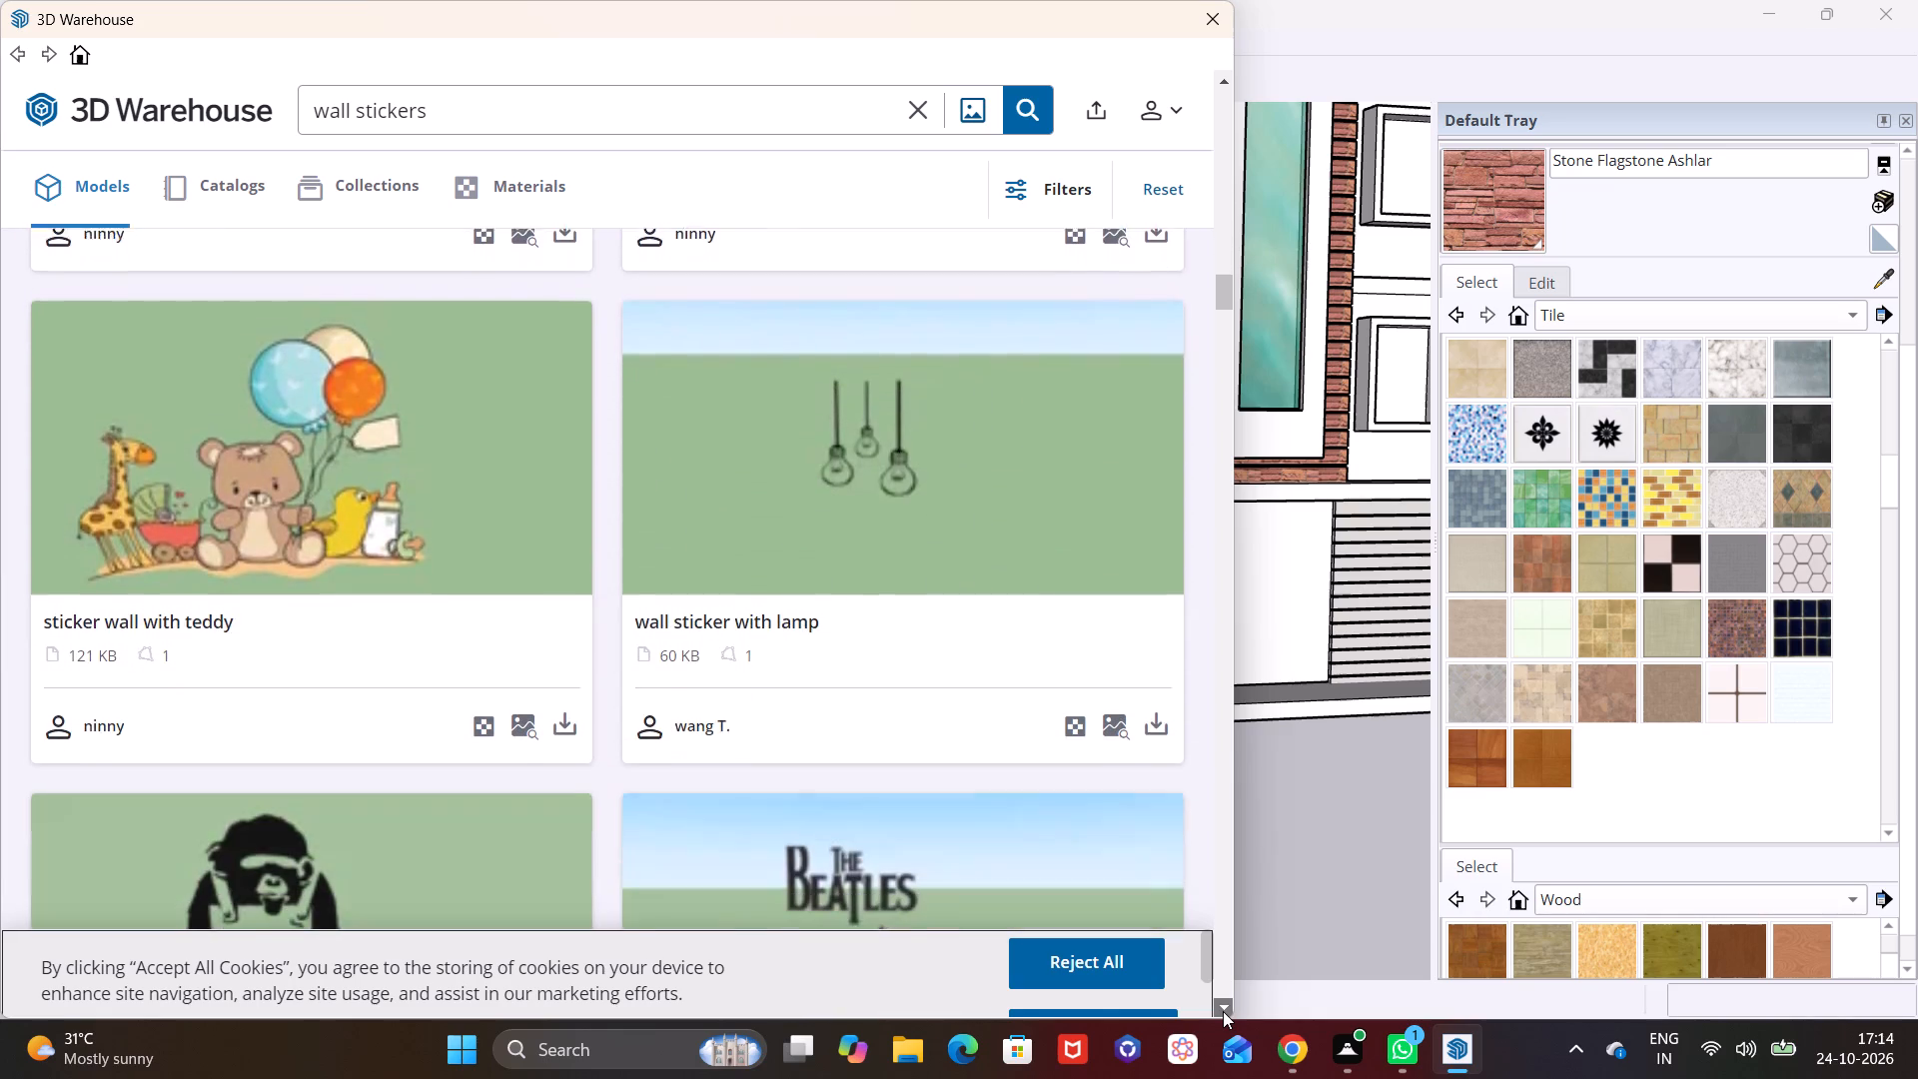
{"action": "left_click", "coordinate": [1223, 1010]}
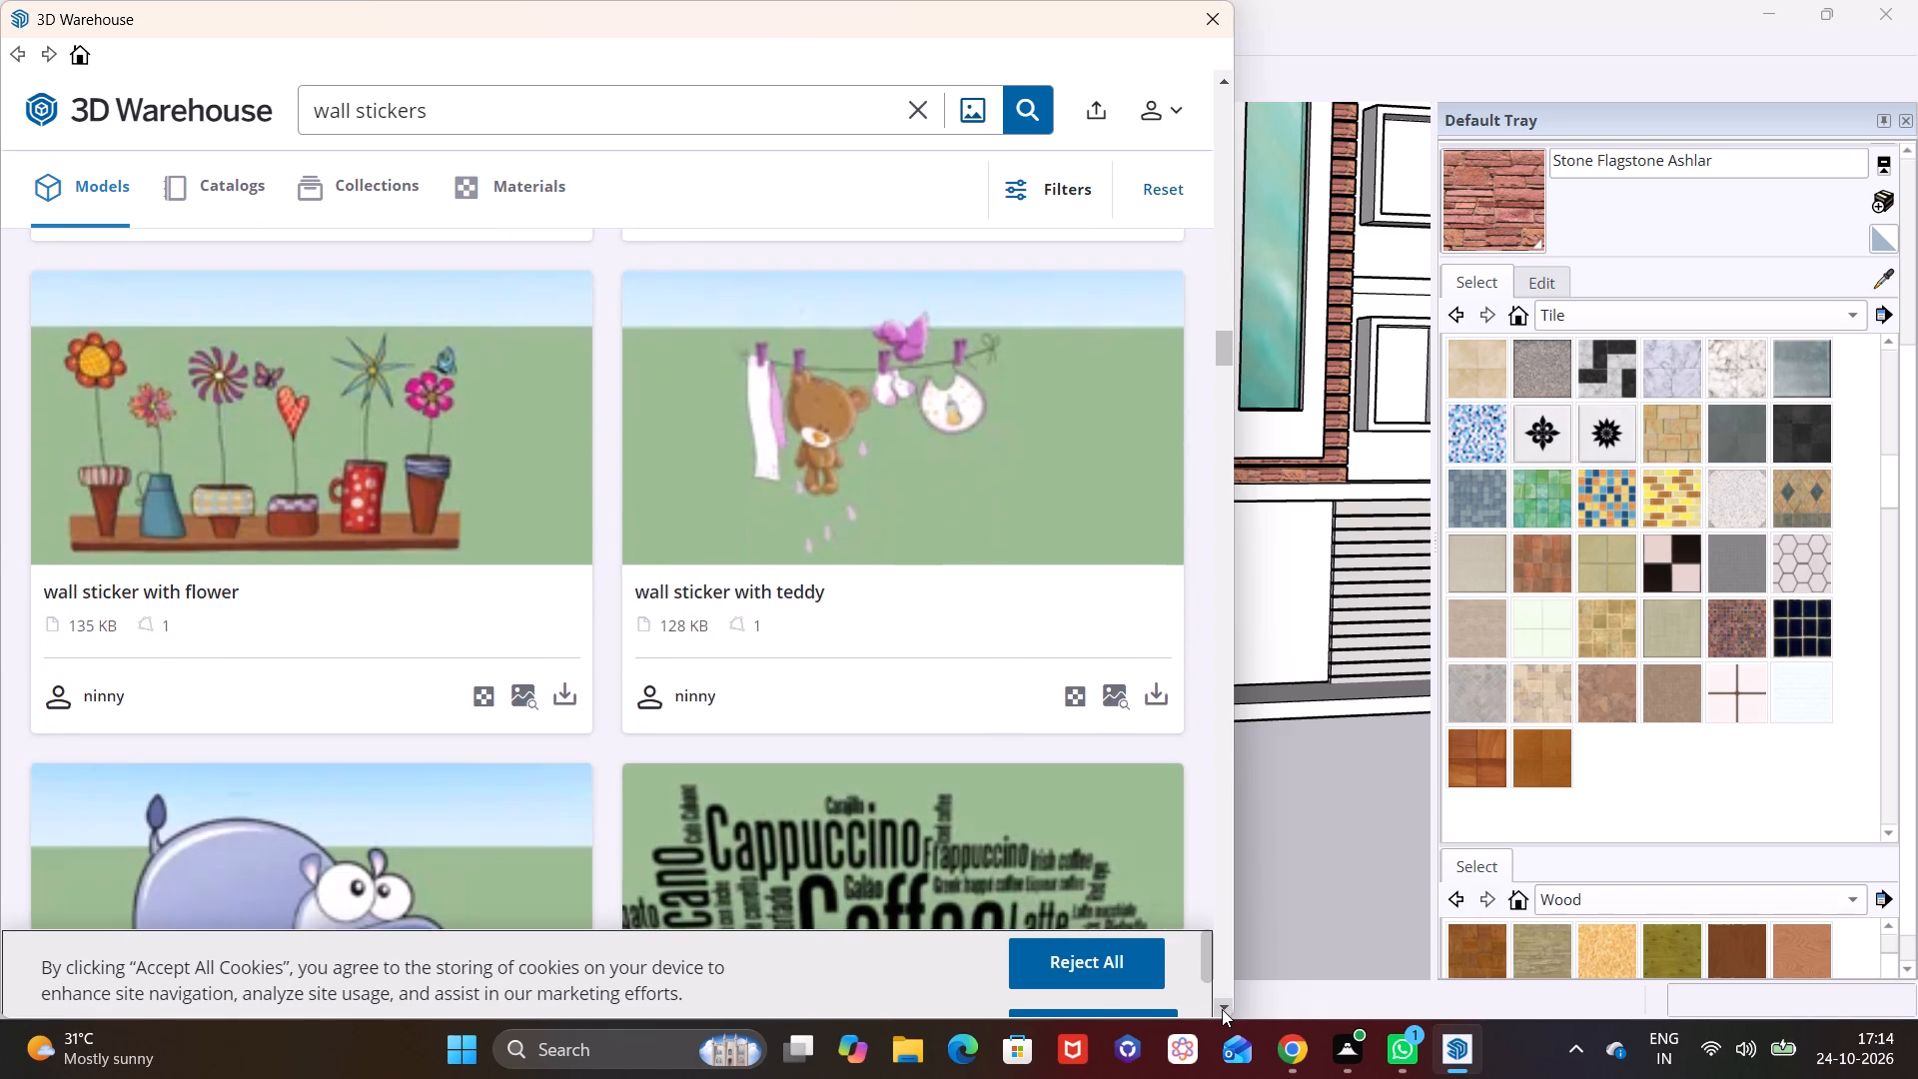
{"action": "left_click", "coordinate": [1222, 1009]}
{"action": "left_click", "coordinate": [1222, 1008]}
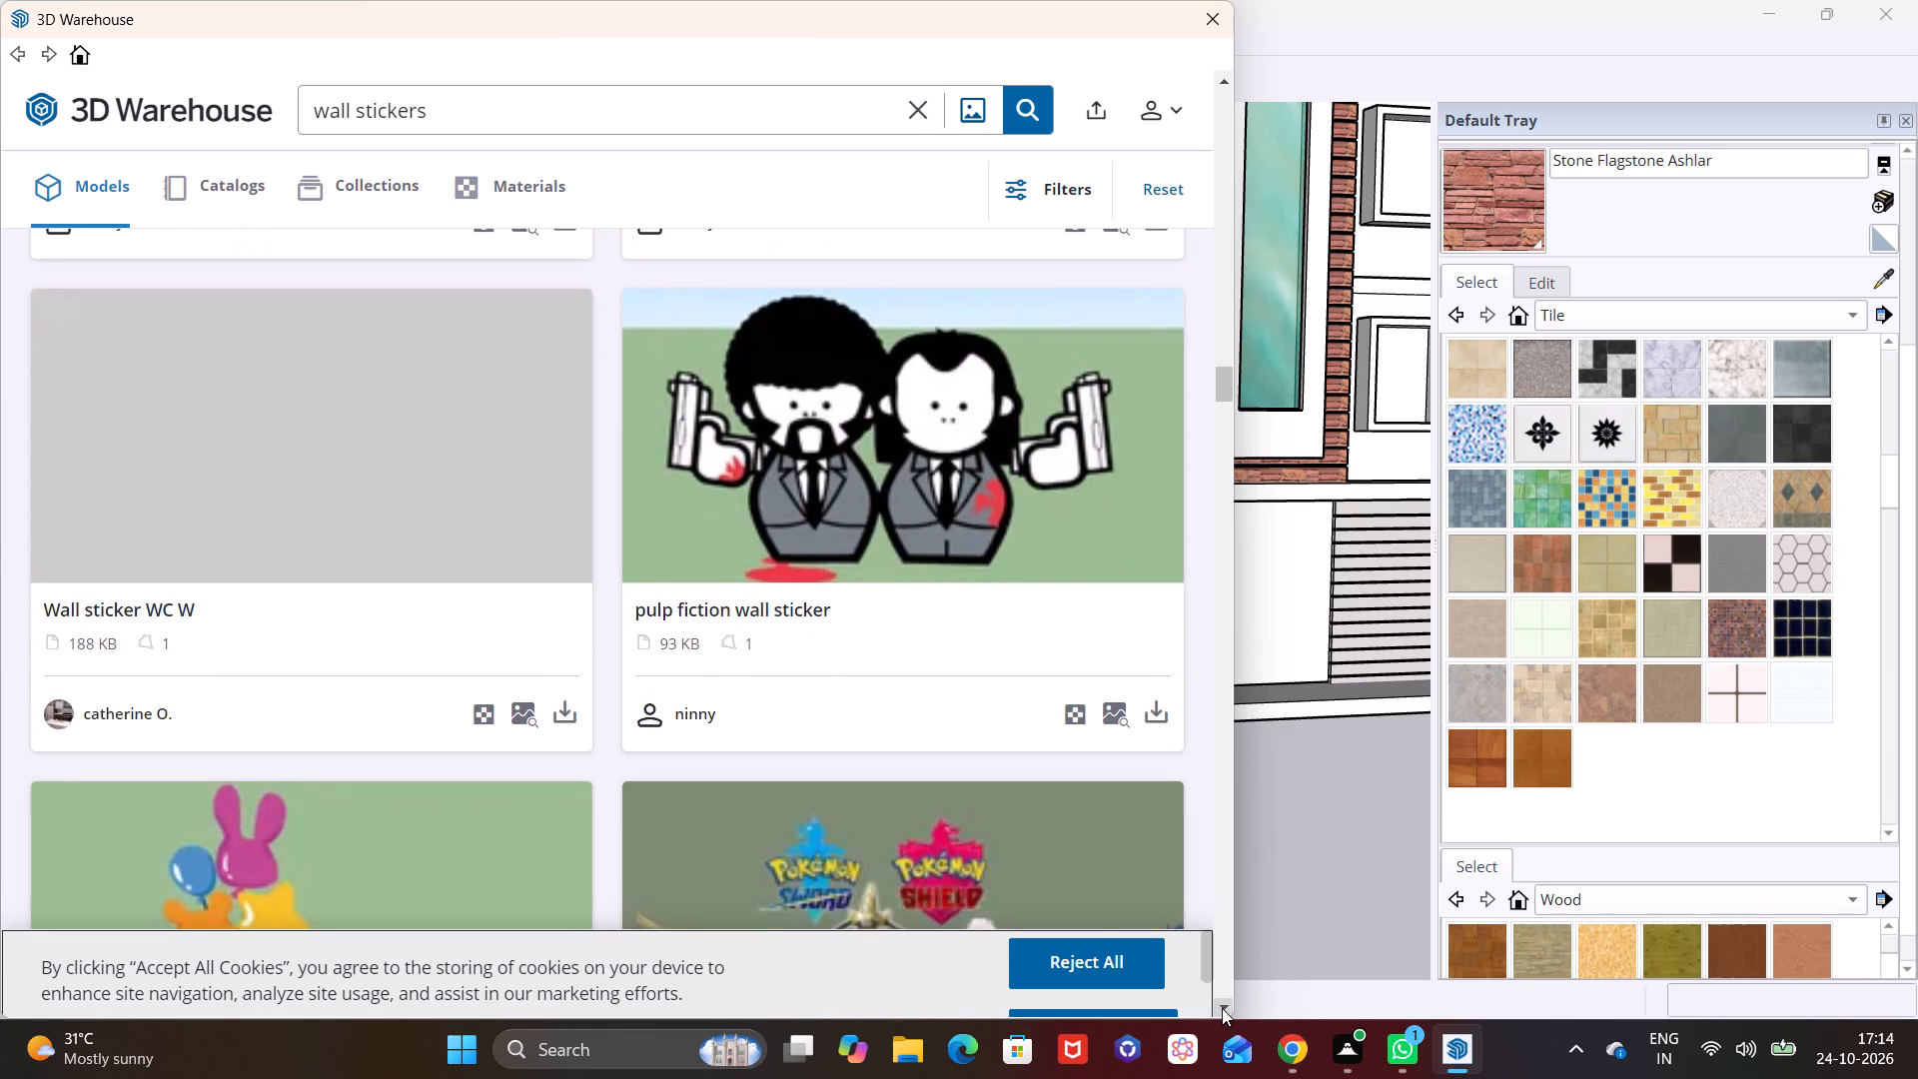
{"action": "left_click", "coordinate": [1222, 1008]}
{"action": "left_click", "coordinate": [1222, 1005]}
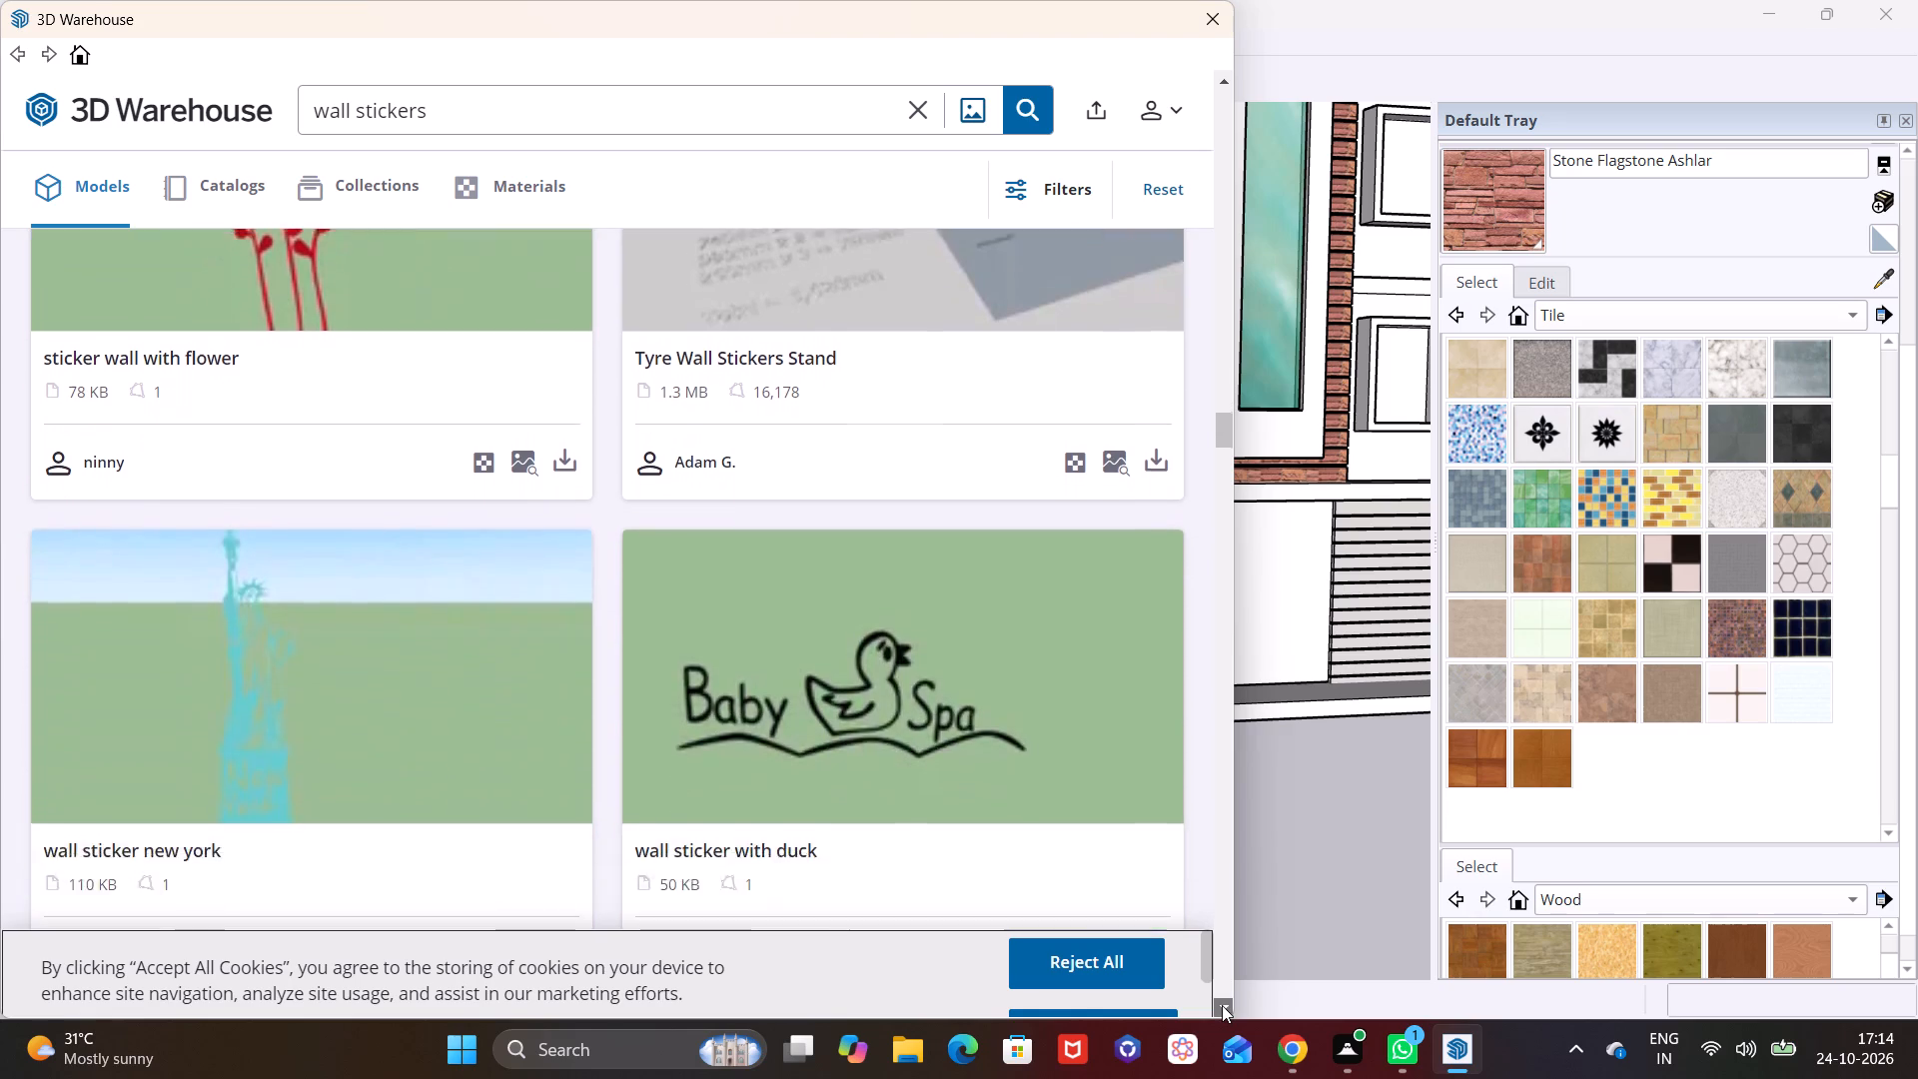
{"action": "left_click", "coordinate": [1220, 1002]}
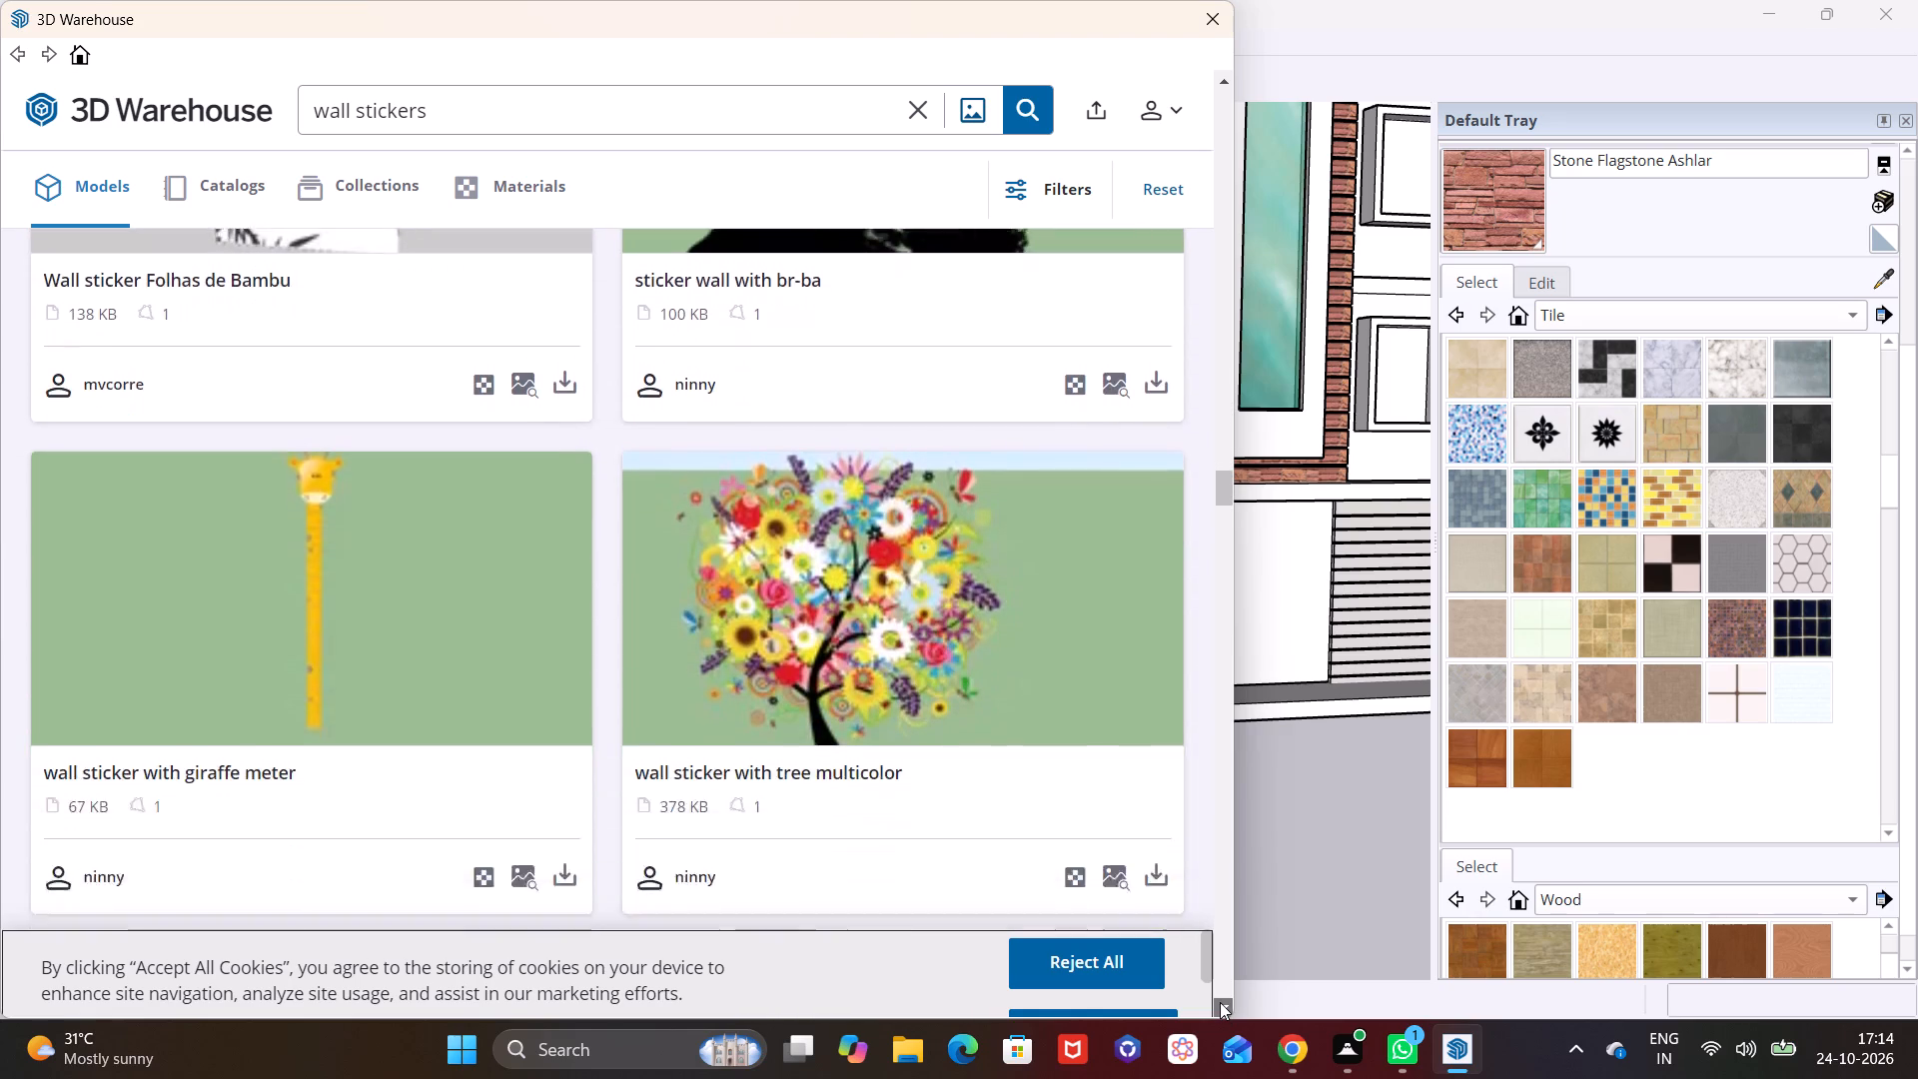
{"action": "left_click", "coordinate": [1220, 1002]}
{"action": "left_click", "coordinate": [1220, 1002]}
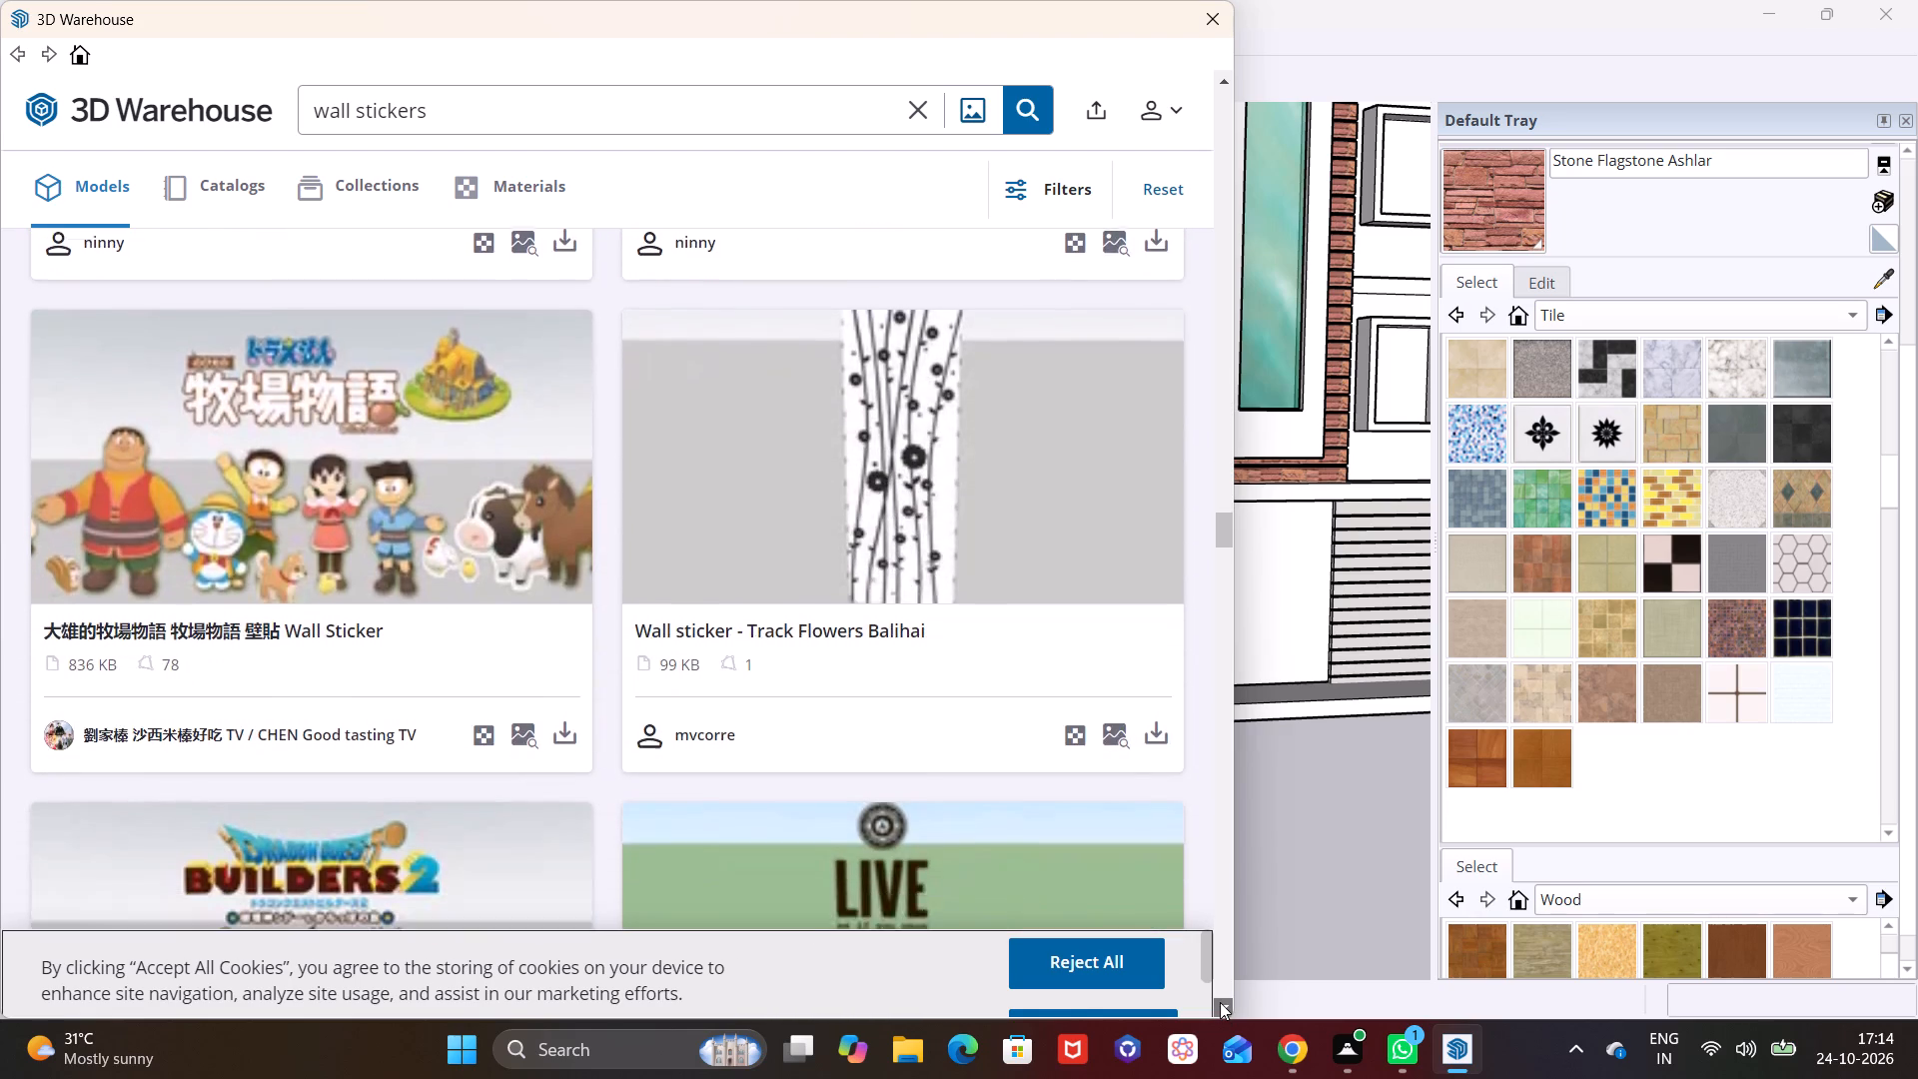
{"action": "left_click", "coordinate": [1219, 1001]}
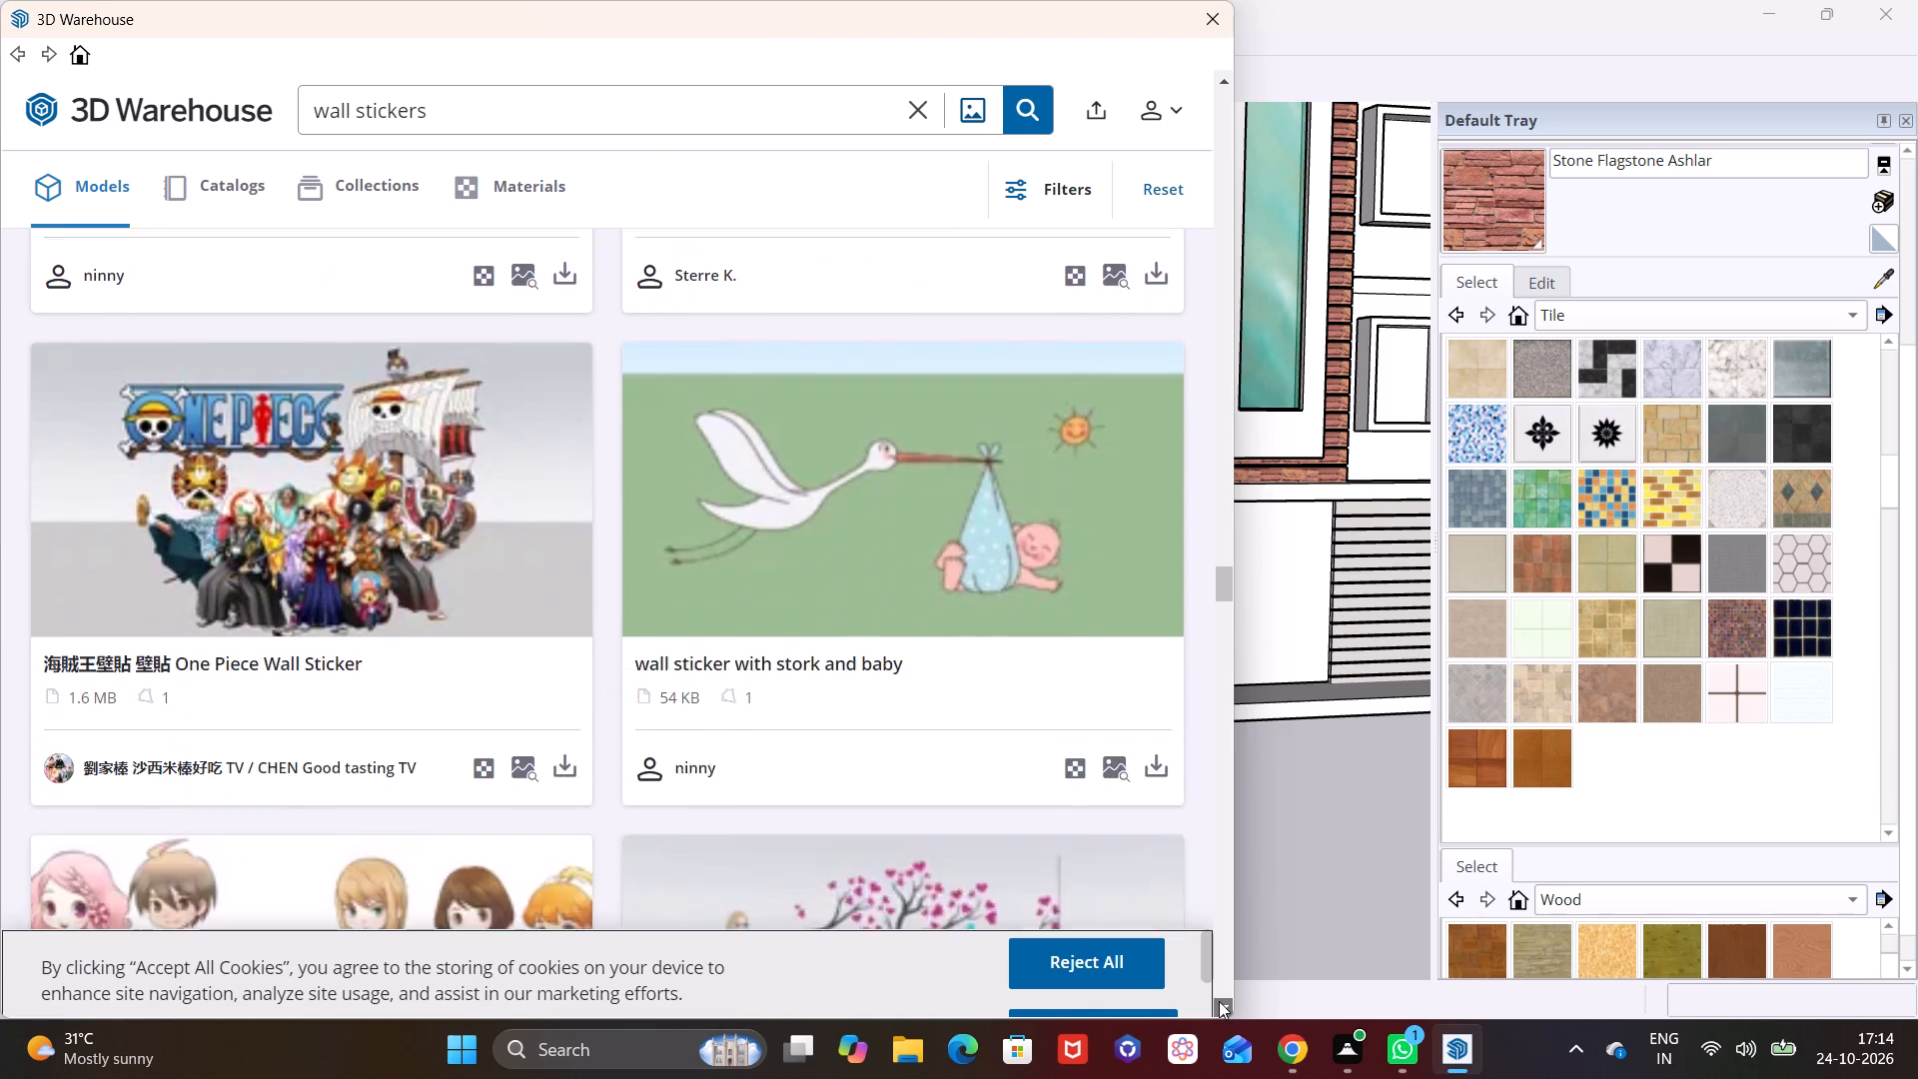
{"action": "left_click", "coordinate": [1219, 1001]}
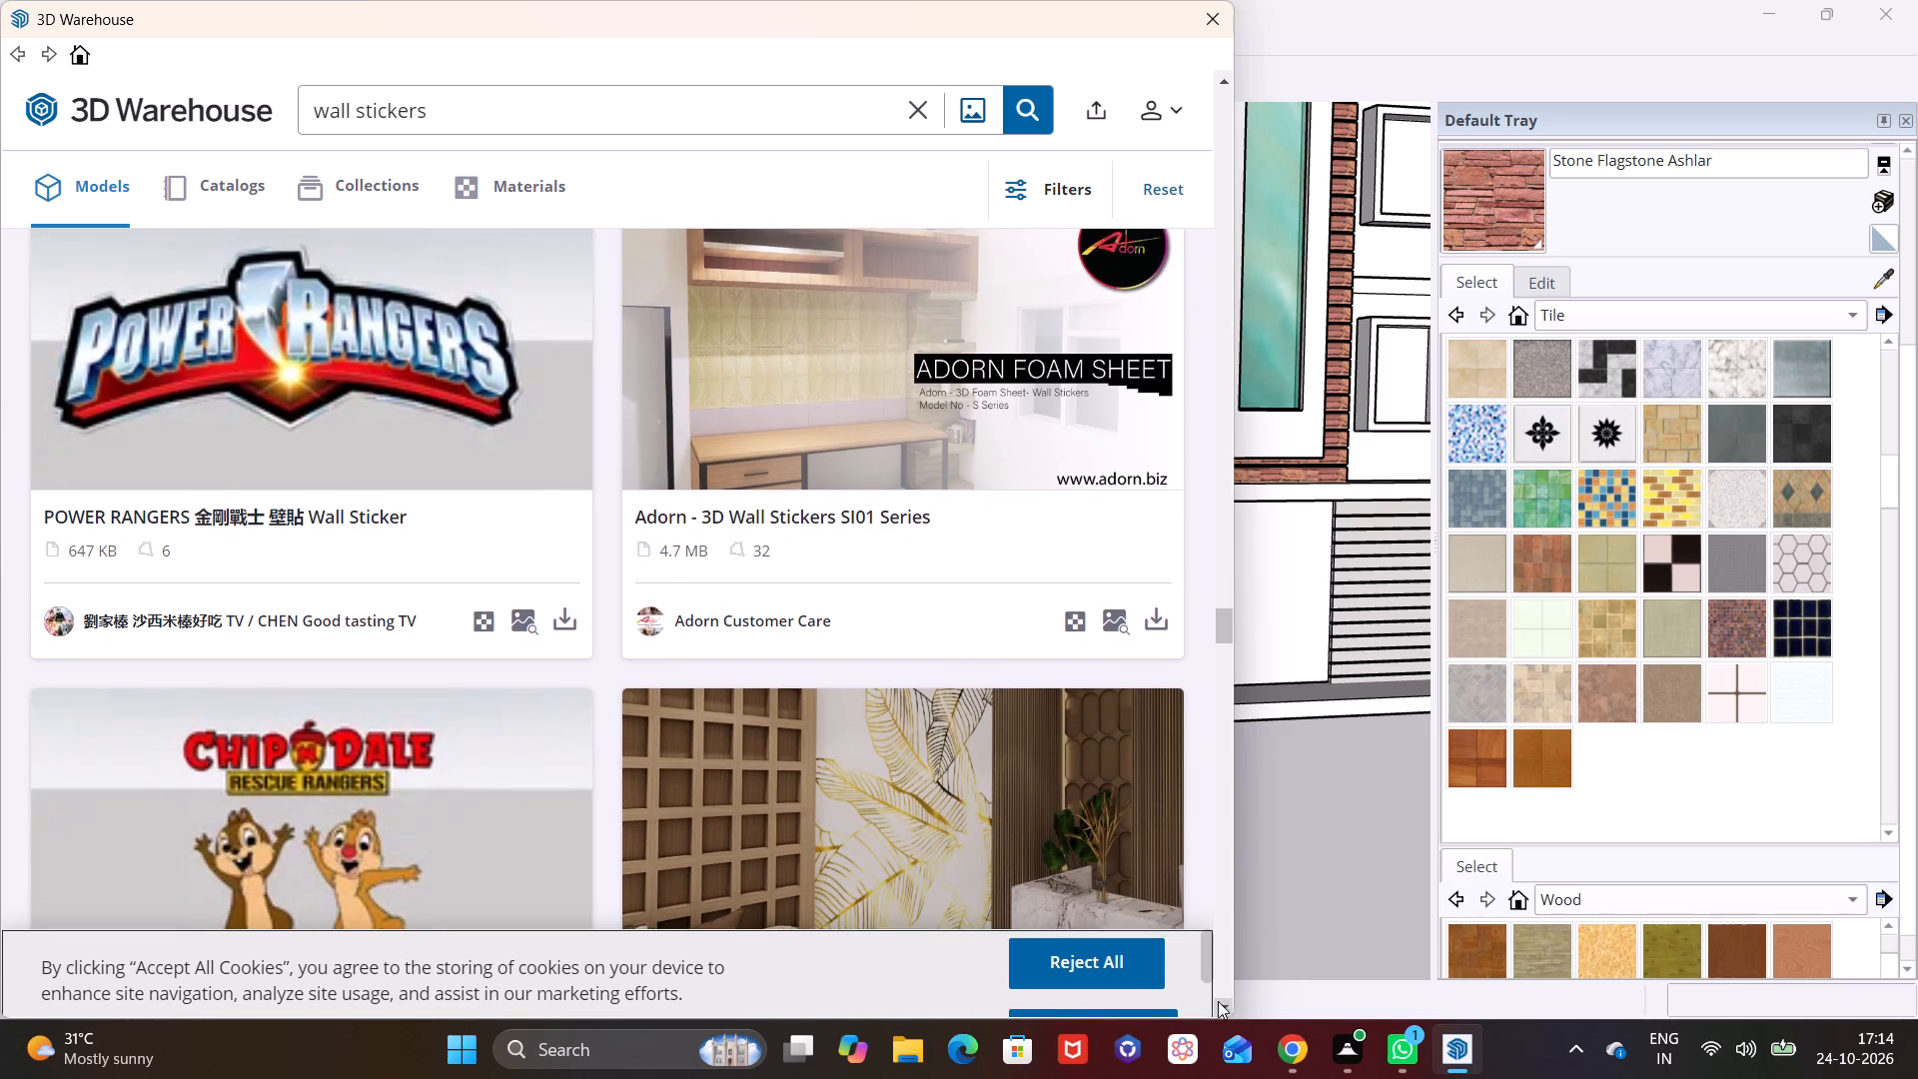
{"action": "left_click", "coordinate": [1218, 1001]}
{"action": "left_click", "coordinate": [1218, 1001]}
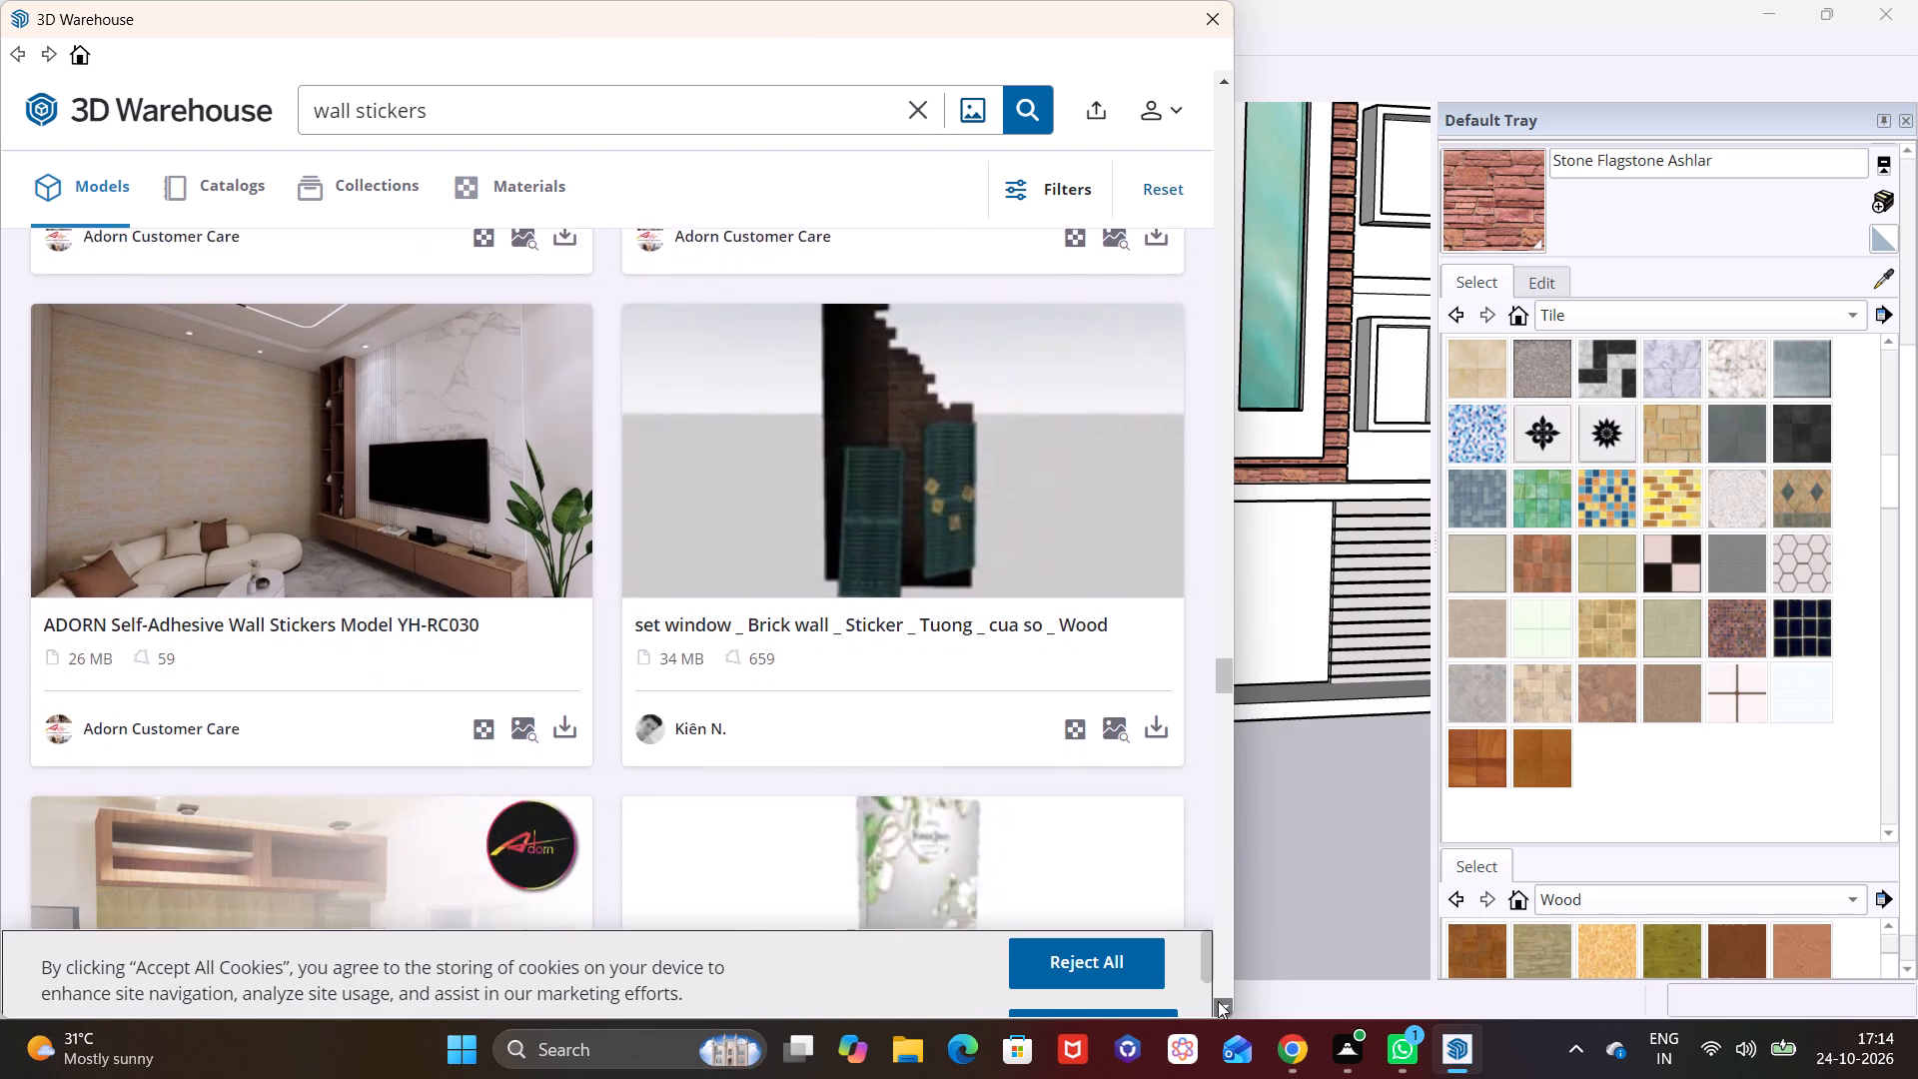
{"action": "left_click", "coordinate": [1218, 1001]}
{"action": "double_click", "coordinate": [1217, 1001]}
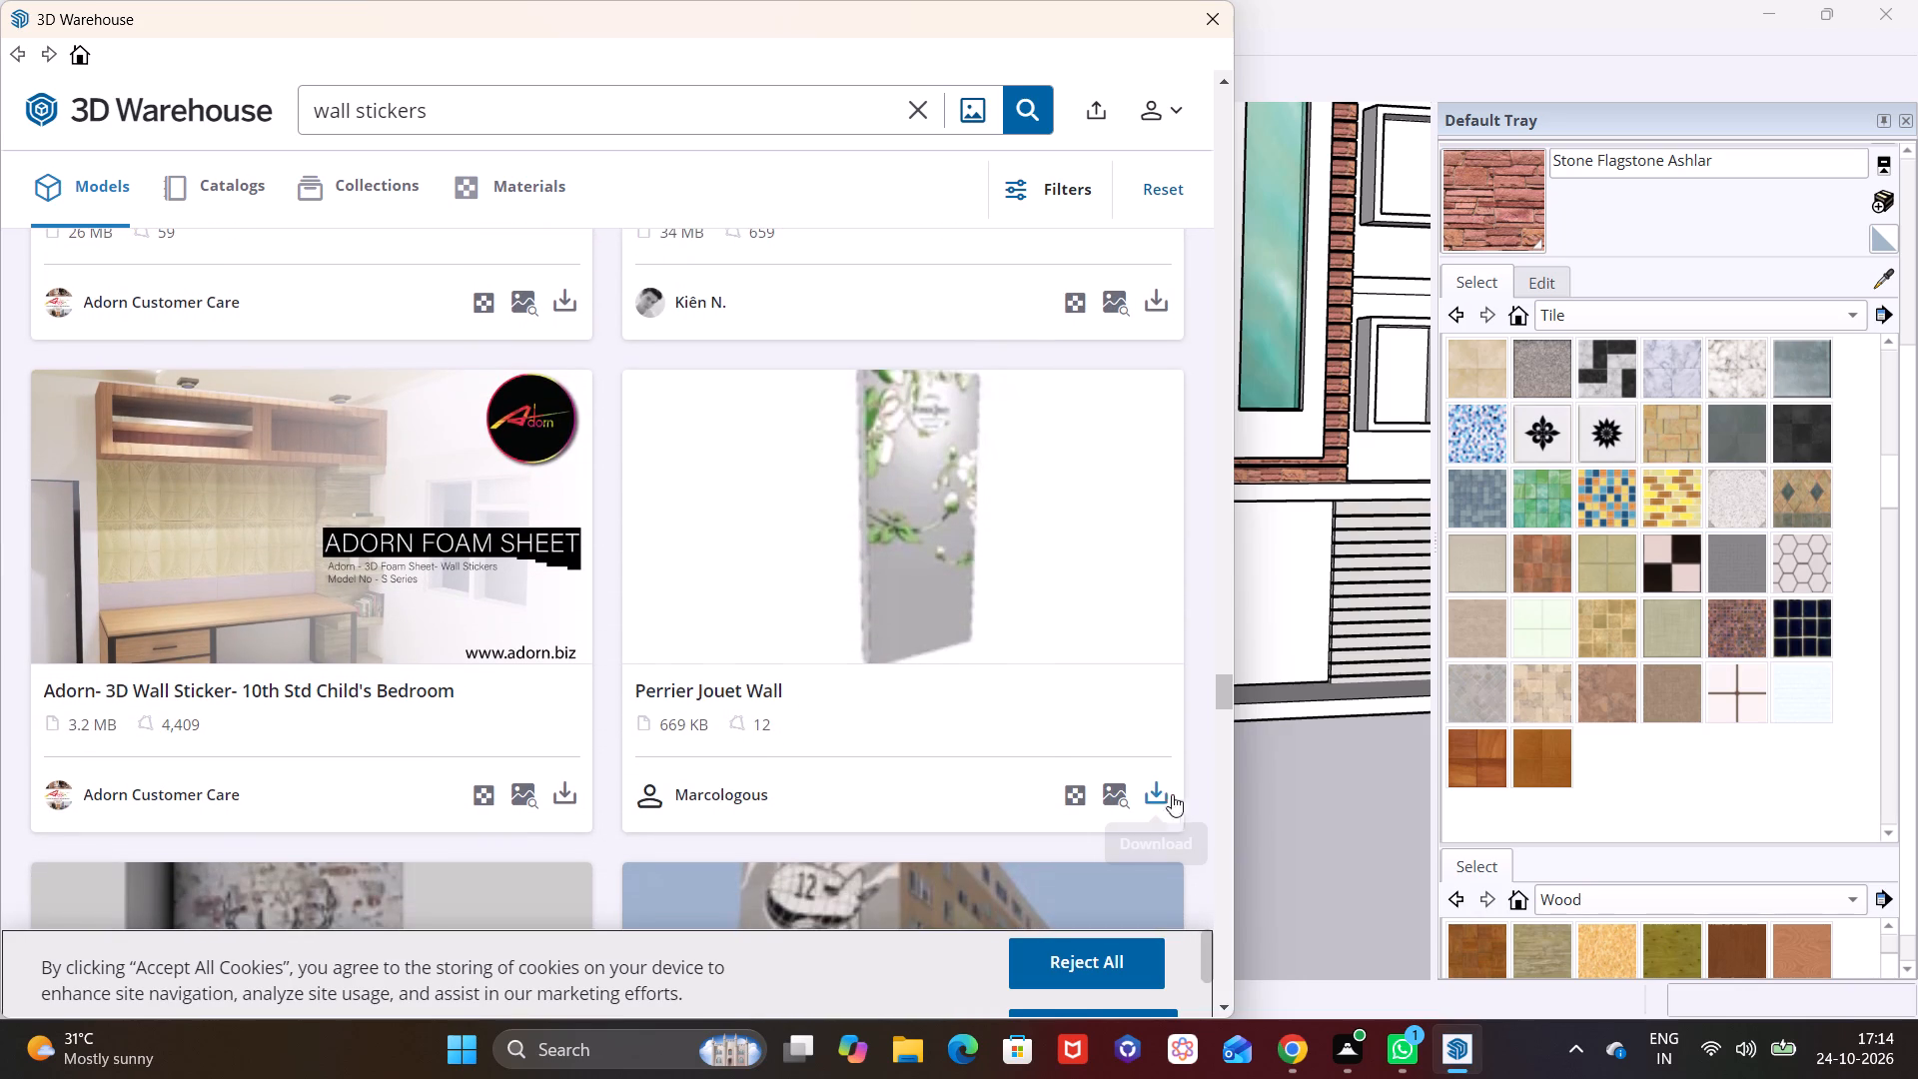
{"action": "left_click", "coordinate": [1159, 787]}
{"action": "left_click", "coordinate": [496, 539]}
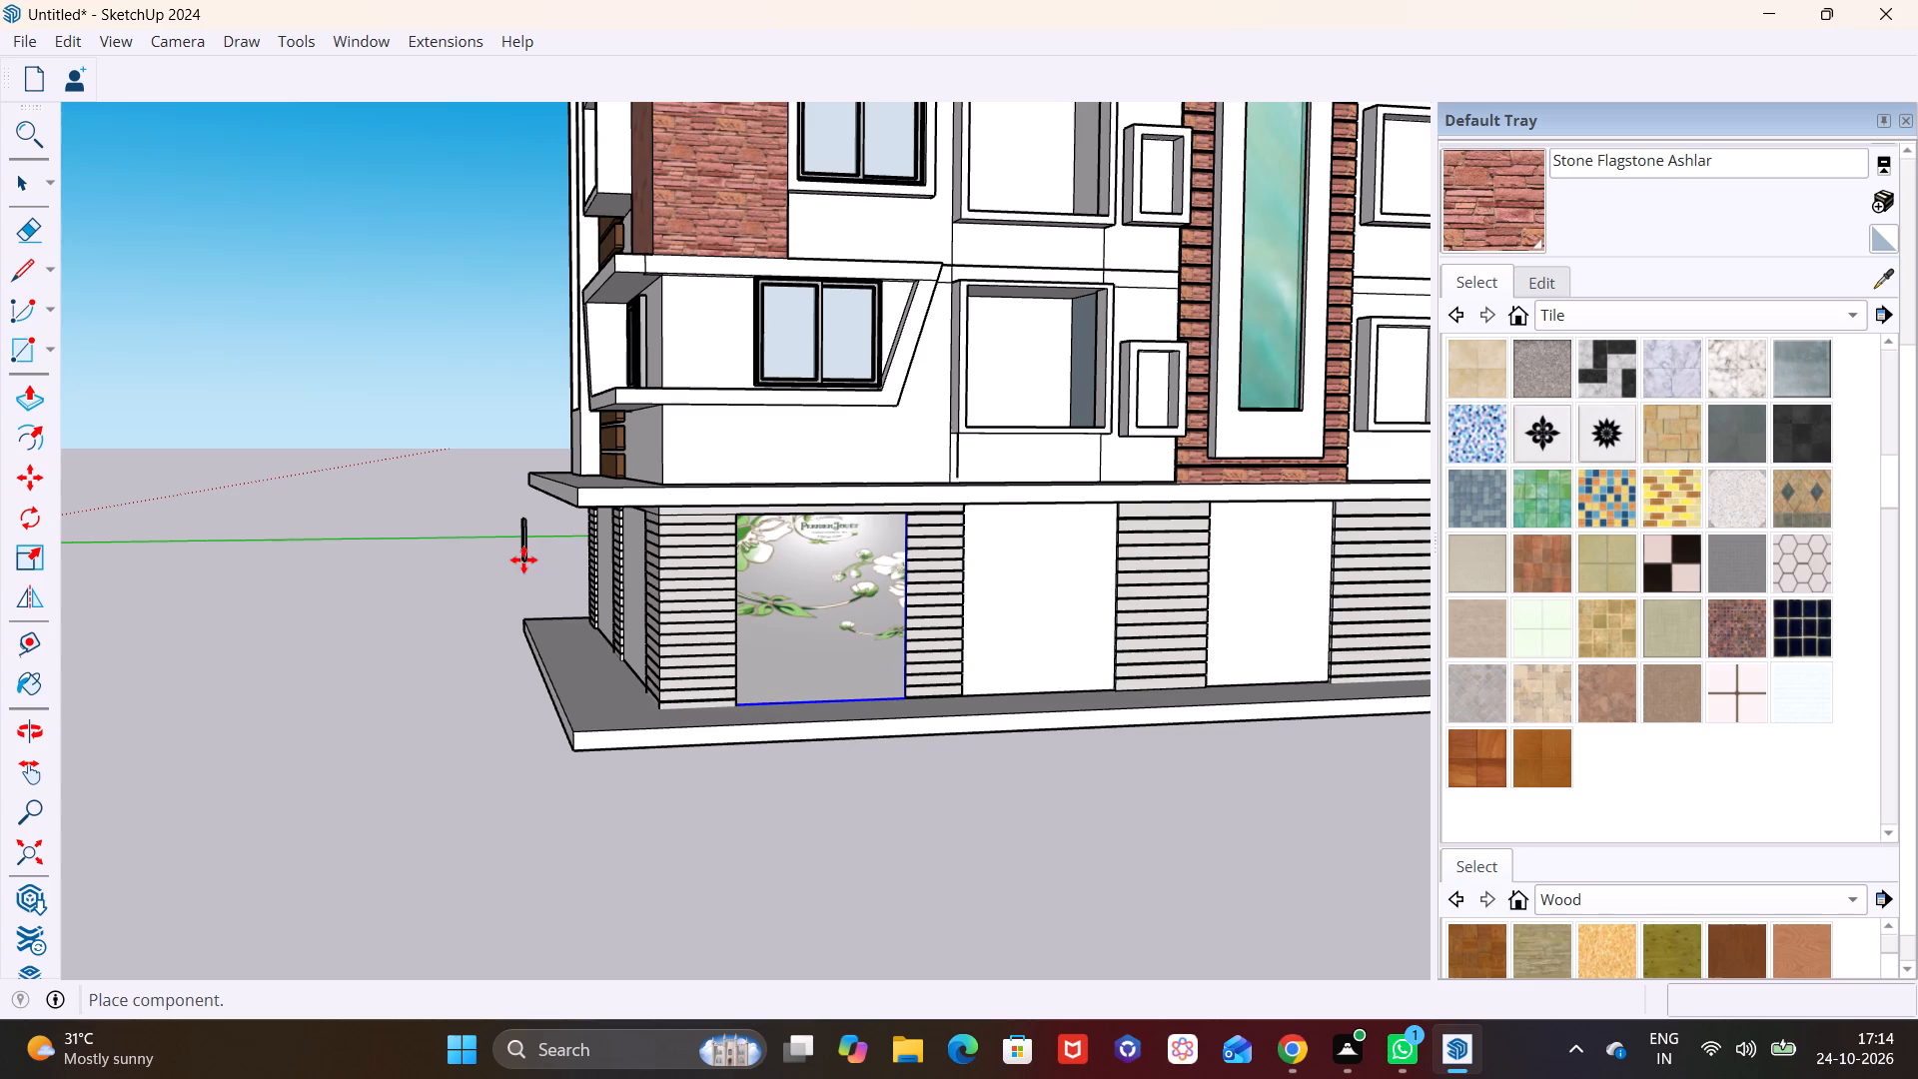
Place the second Perrier Jouet Wall at the base of the adjoining facade's blank ground-floor panel nearest the corner pillar.
{"action": "scroll", "coordinate": [583, 647], "scroll_direction": "up", "scroll_amount": 9}
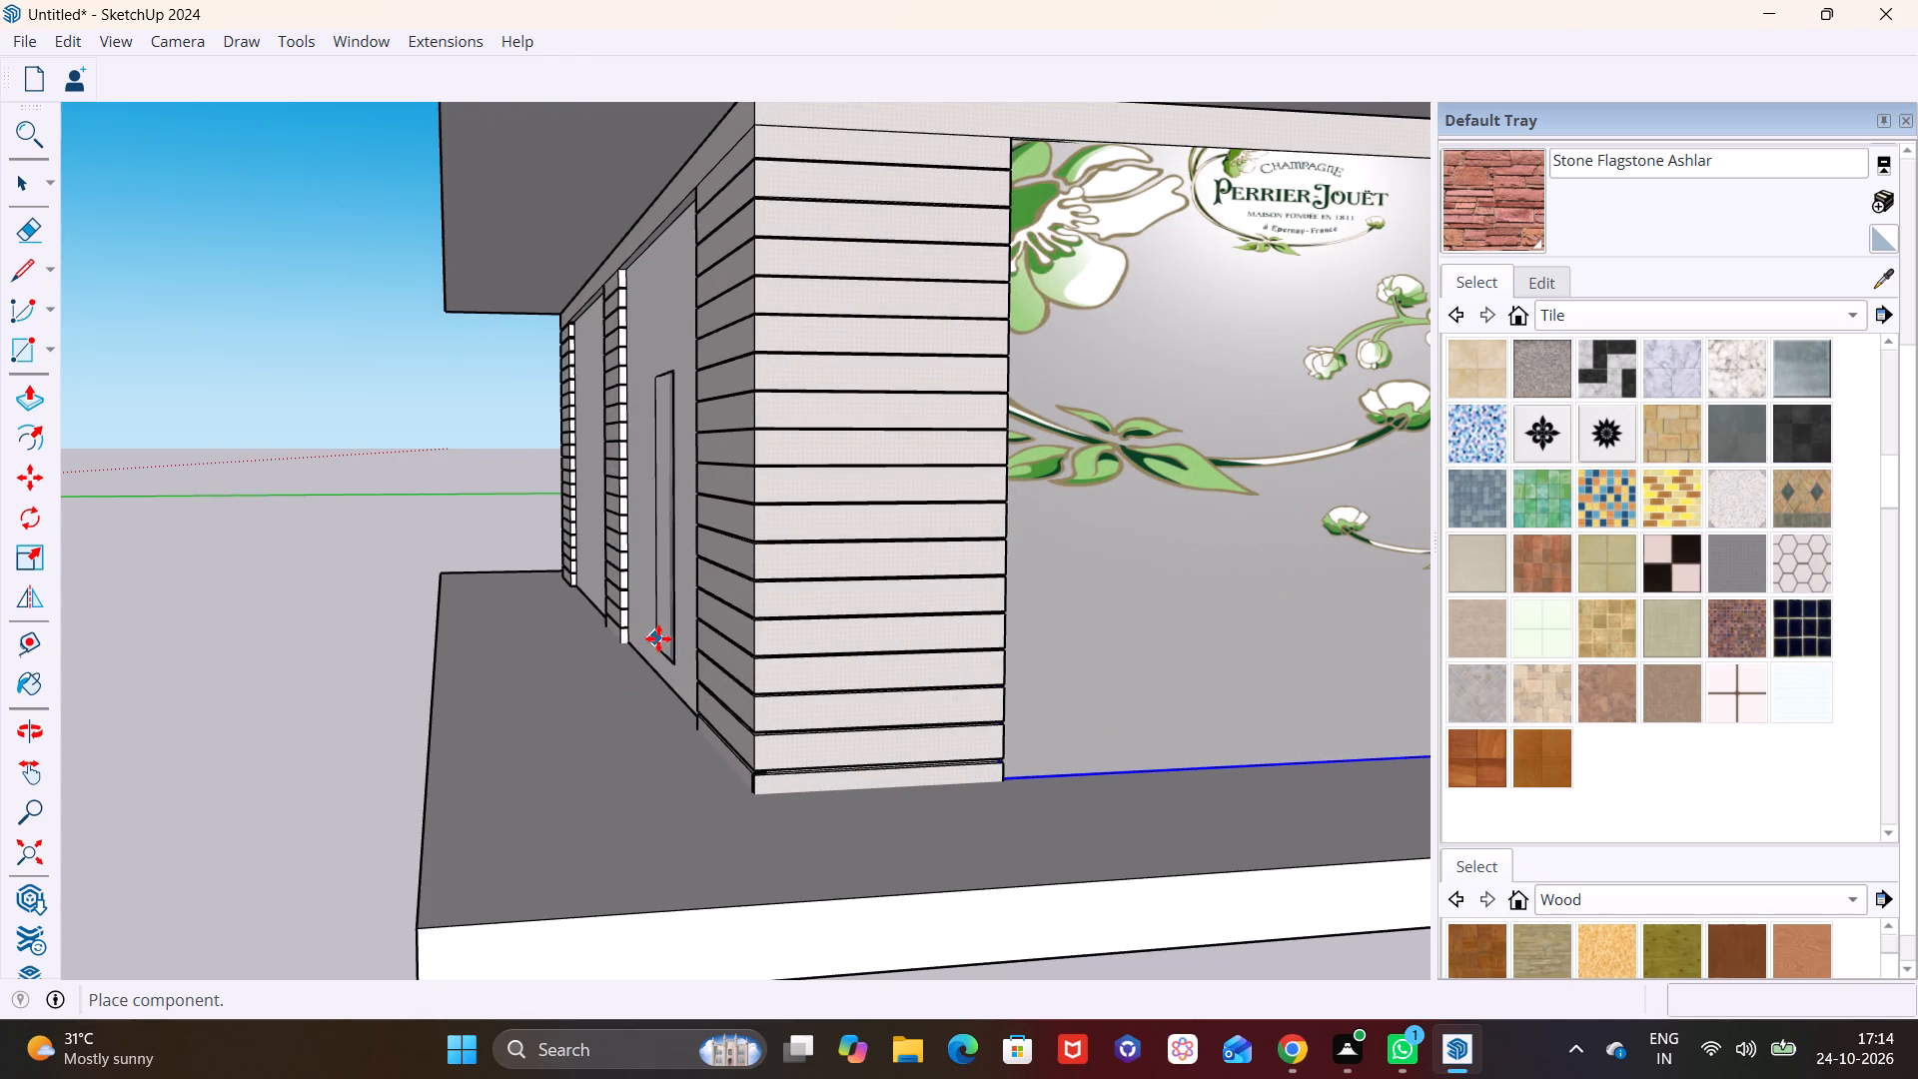
{"action": "left_click", "coordinate": [618, 659]}
Copy the second Perrier Jouet Wall along the facade to the base of the next blank panel, beyond the intermediate pillar.
{"action": "scroll", "coordinate": [618, 664], "scroll_direction": "up", "scroll_amount": 1}
{"action": "middle_click_drag", "start_coordinate": [651, 691], "coordinate": [1139, 718]}
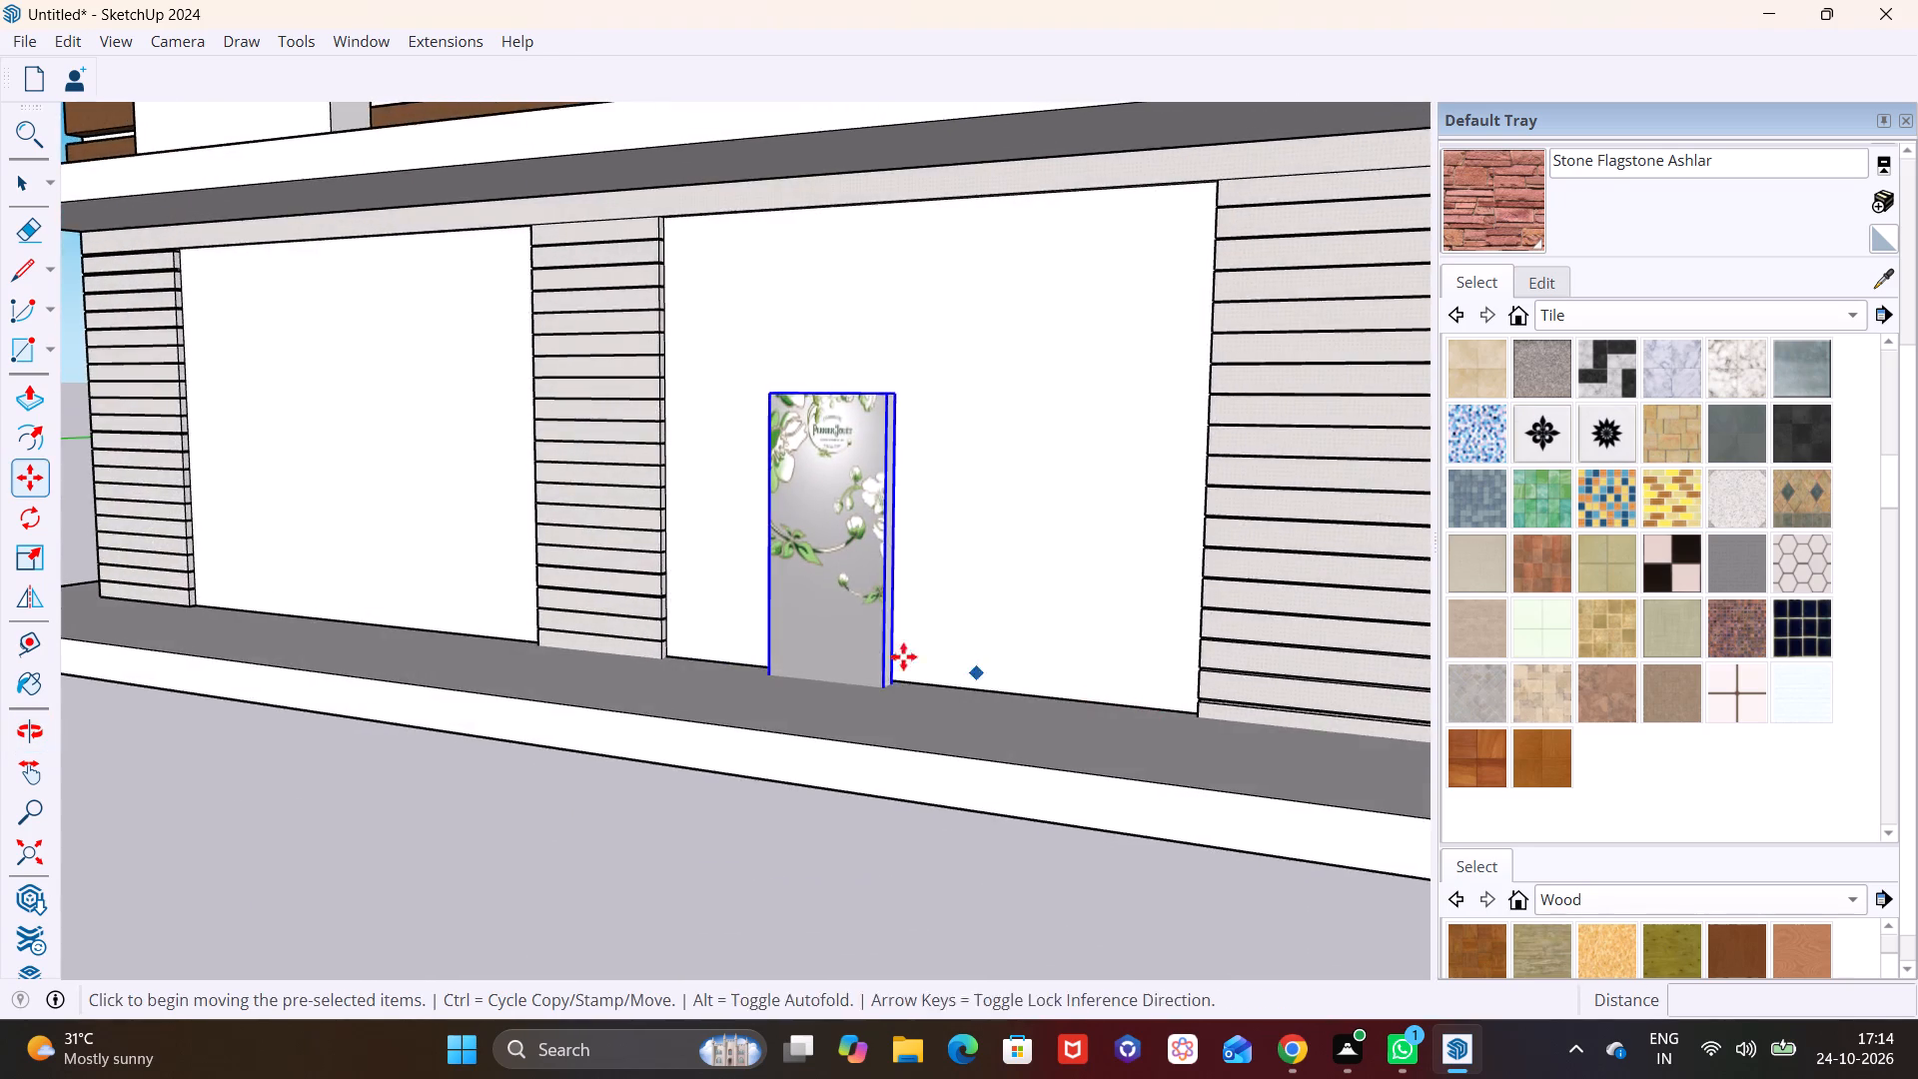
{"action": "scroll", "coordinate": [883, 649], "scroll_direction": "up", "scroll_amount": 5}
{"action": "middle_click_drag", "start_coordinate": [866, 658], "coordinate": [758, 805], "text": "shift"}
{"action": "scroll", "coordinate": [776, 761], "scroll_direction": "down", "scroll_amount": 3}
{"action": "middle_click_drag", "start_coordinate": [796, 766], "coordinate": [1115, 774], "text": "shift"}
{"action": "left_click_drag", "start_coordinate": [993, 822], "coordinate": [970, 843]}
{"action": "key", "text": "m"}
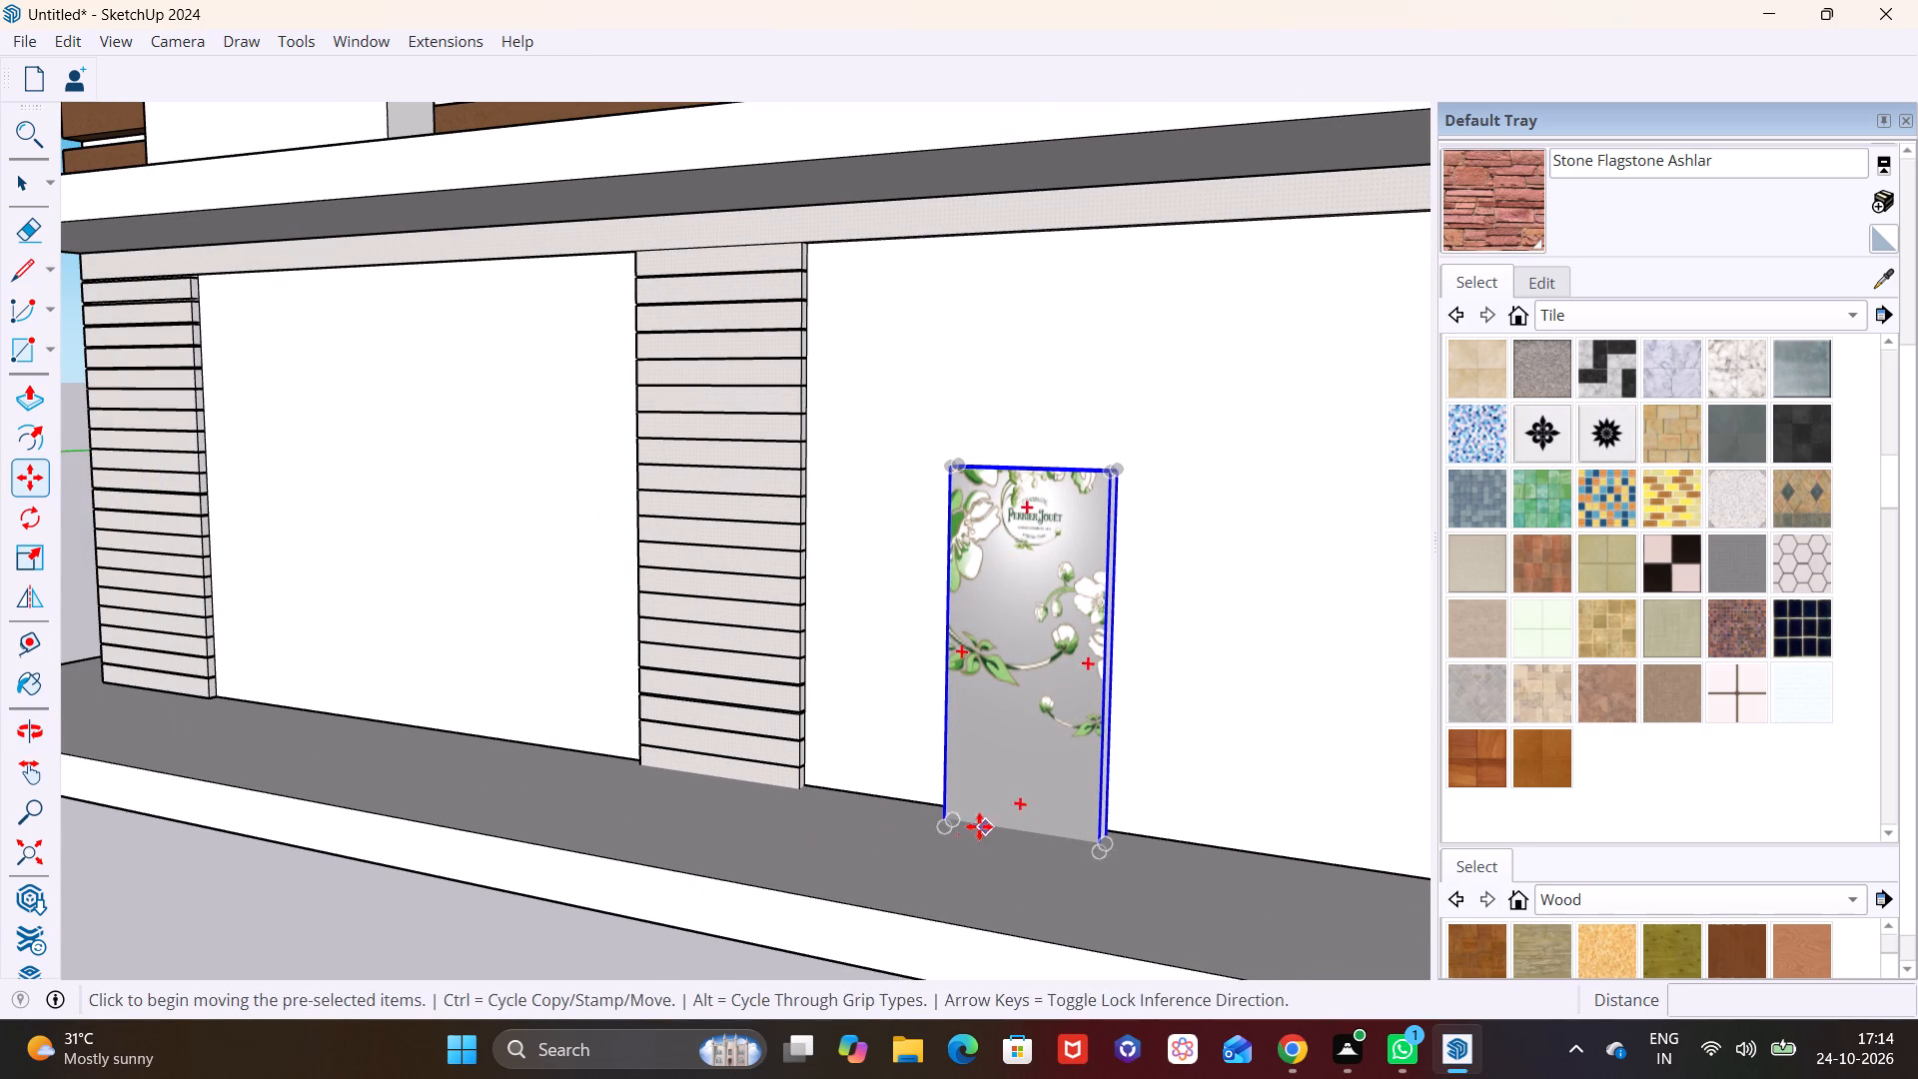
{"action": "left_click", "coordinate": [944, 819]}
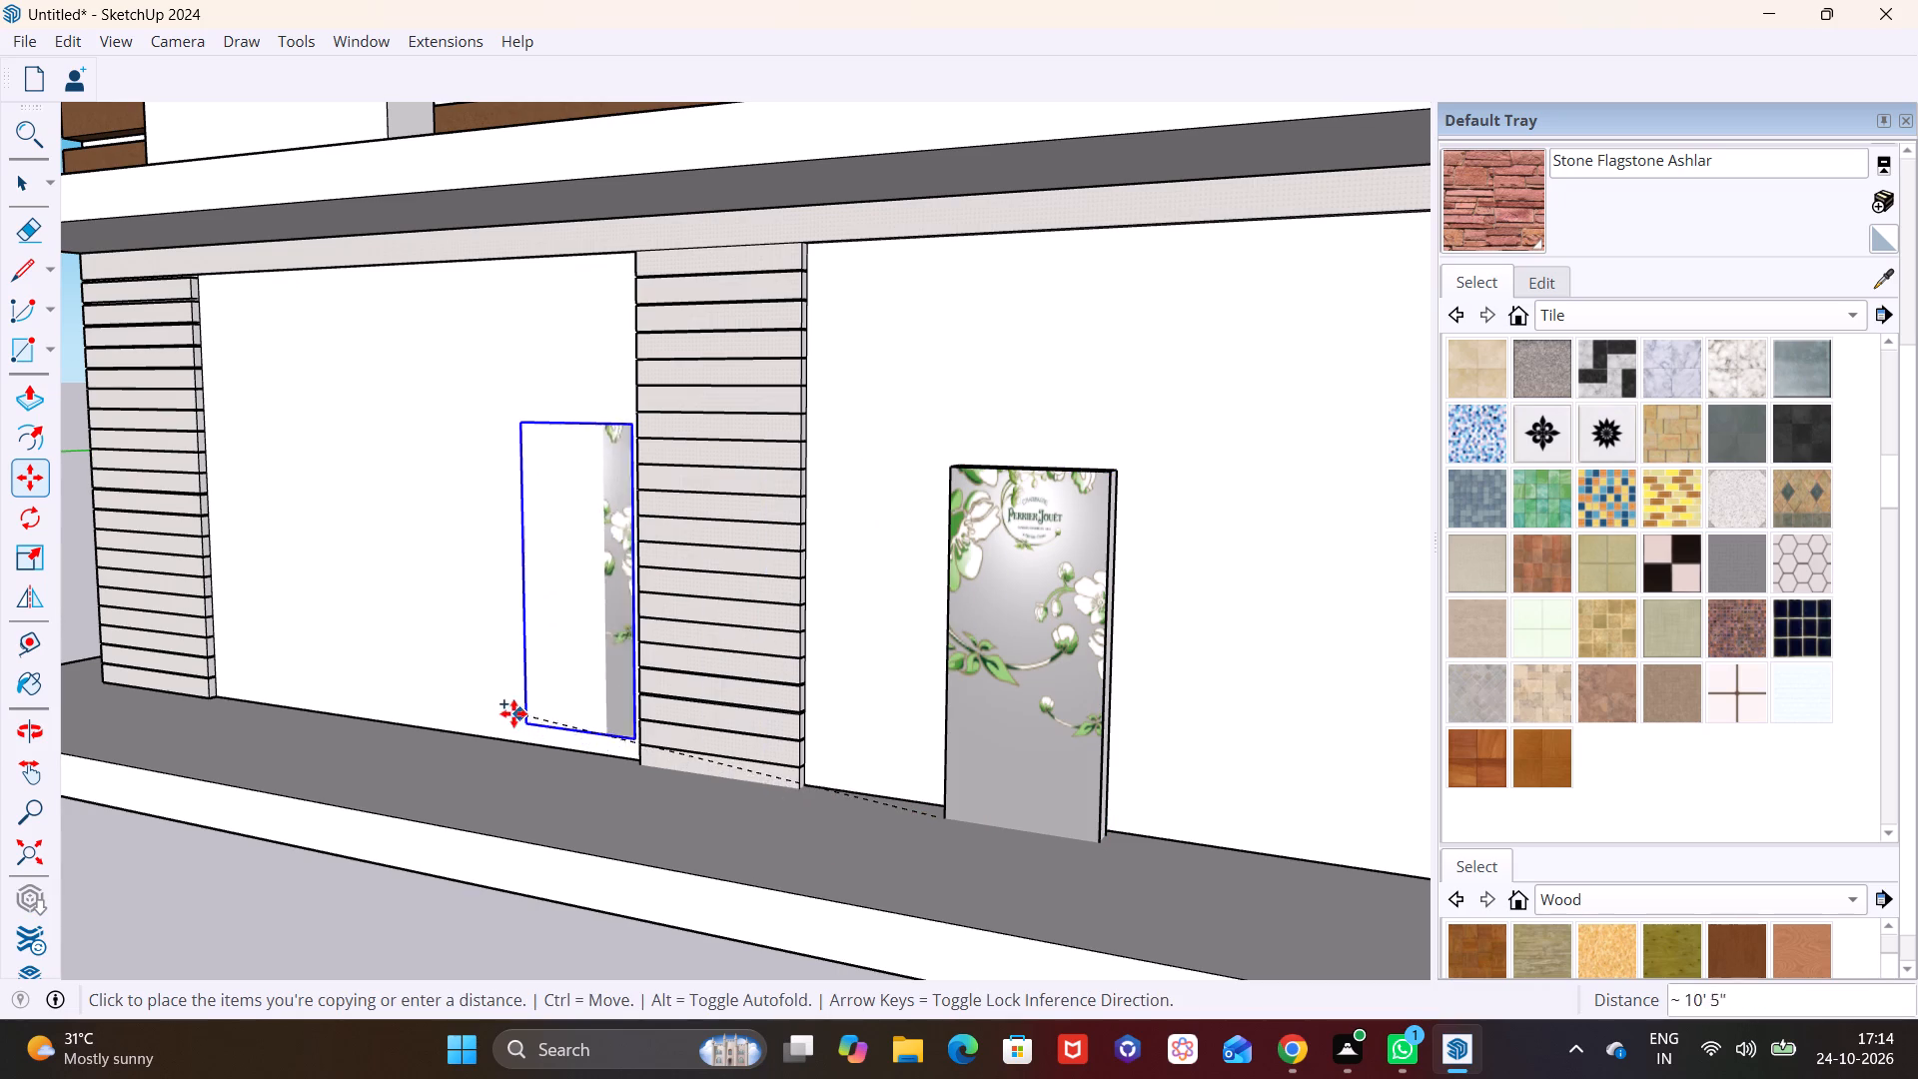
{"action": "left_click", "coordinate": [393, 740]}
{"action": "scroll", "coordinate": [537, 748], "scroll_direction": "down", "scroll_amount": 7}
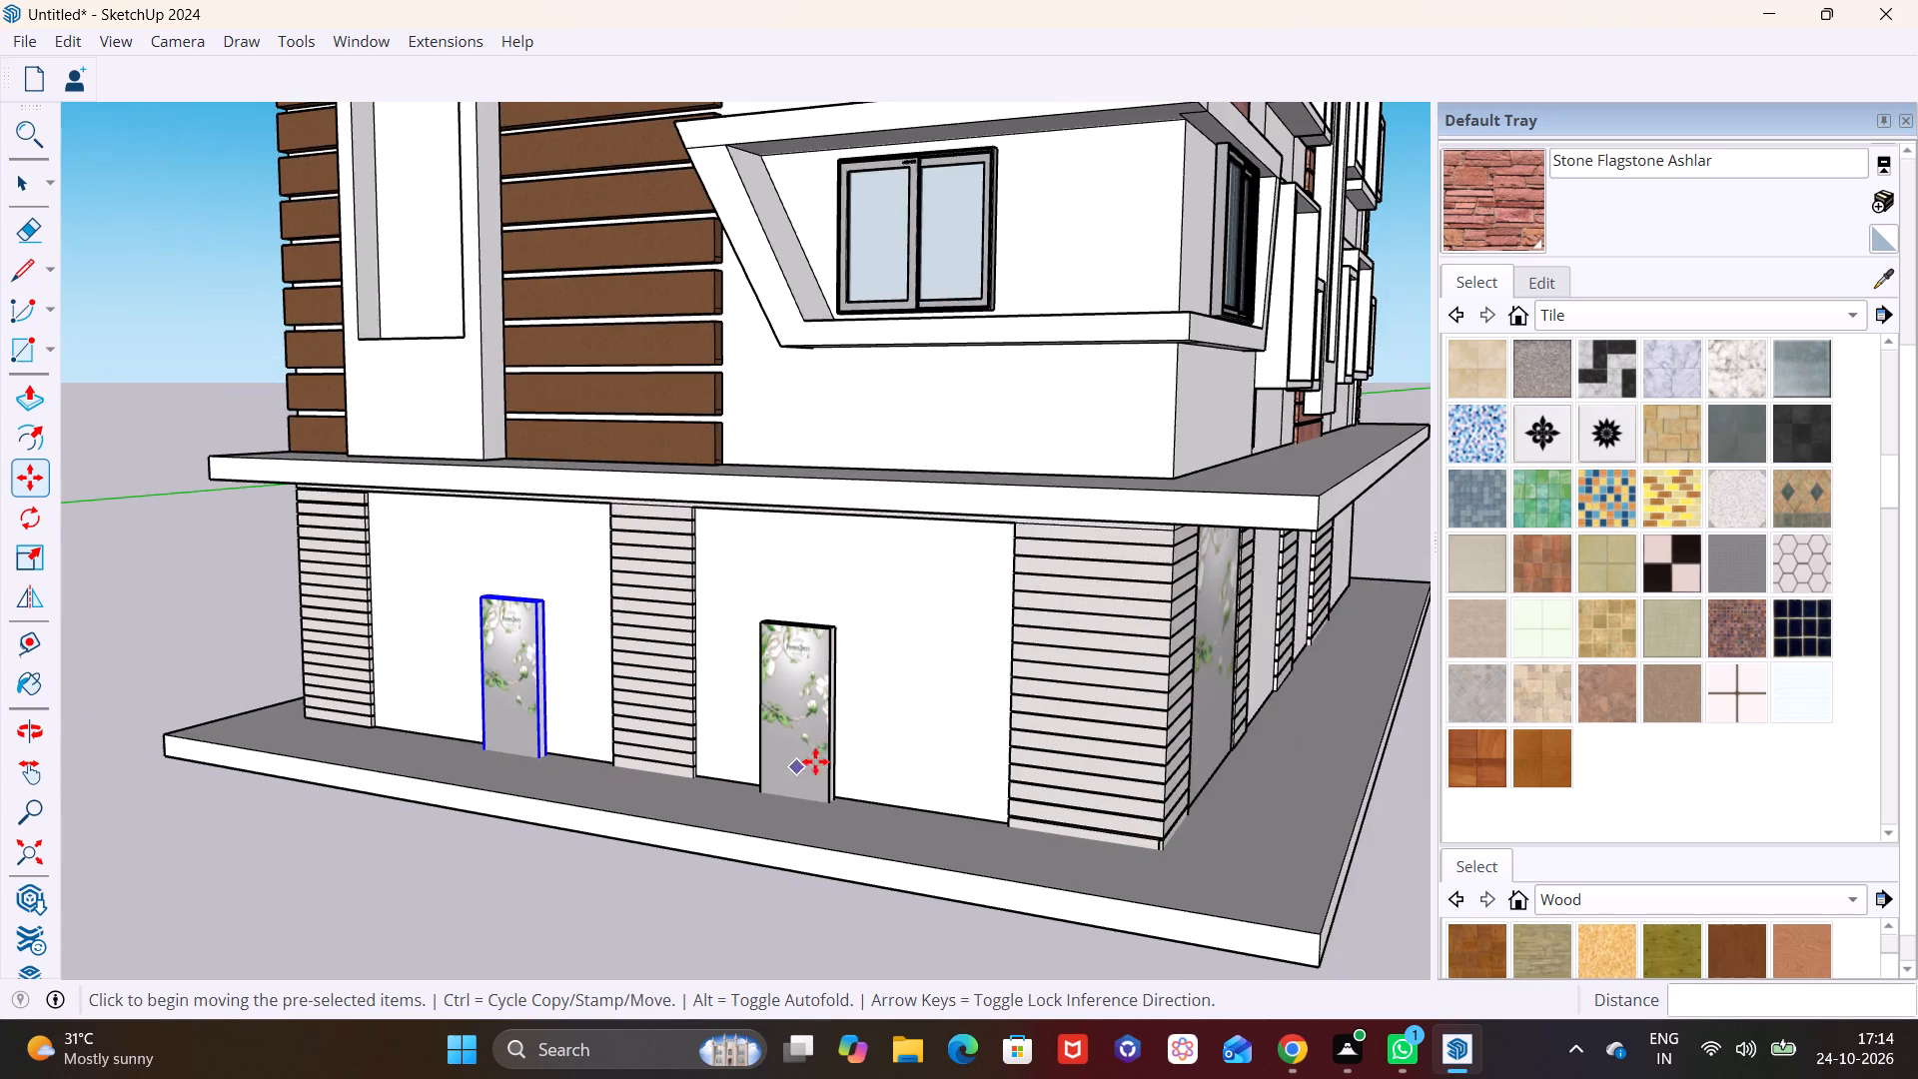
Move the Perrier Jouet Wall in the panel nearest the corner along the facade until it meets the corner pillar's edge.
{"action": "scroll", "coordinate": [851, 733], "scroll_direction": "up", "scroll_amount": 3}
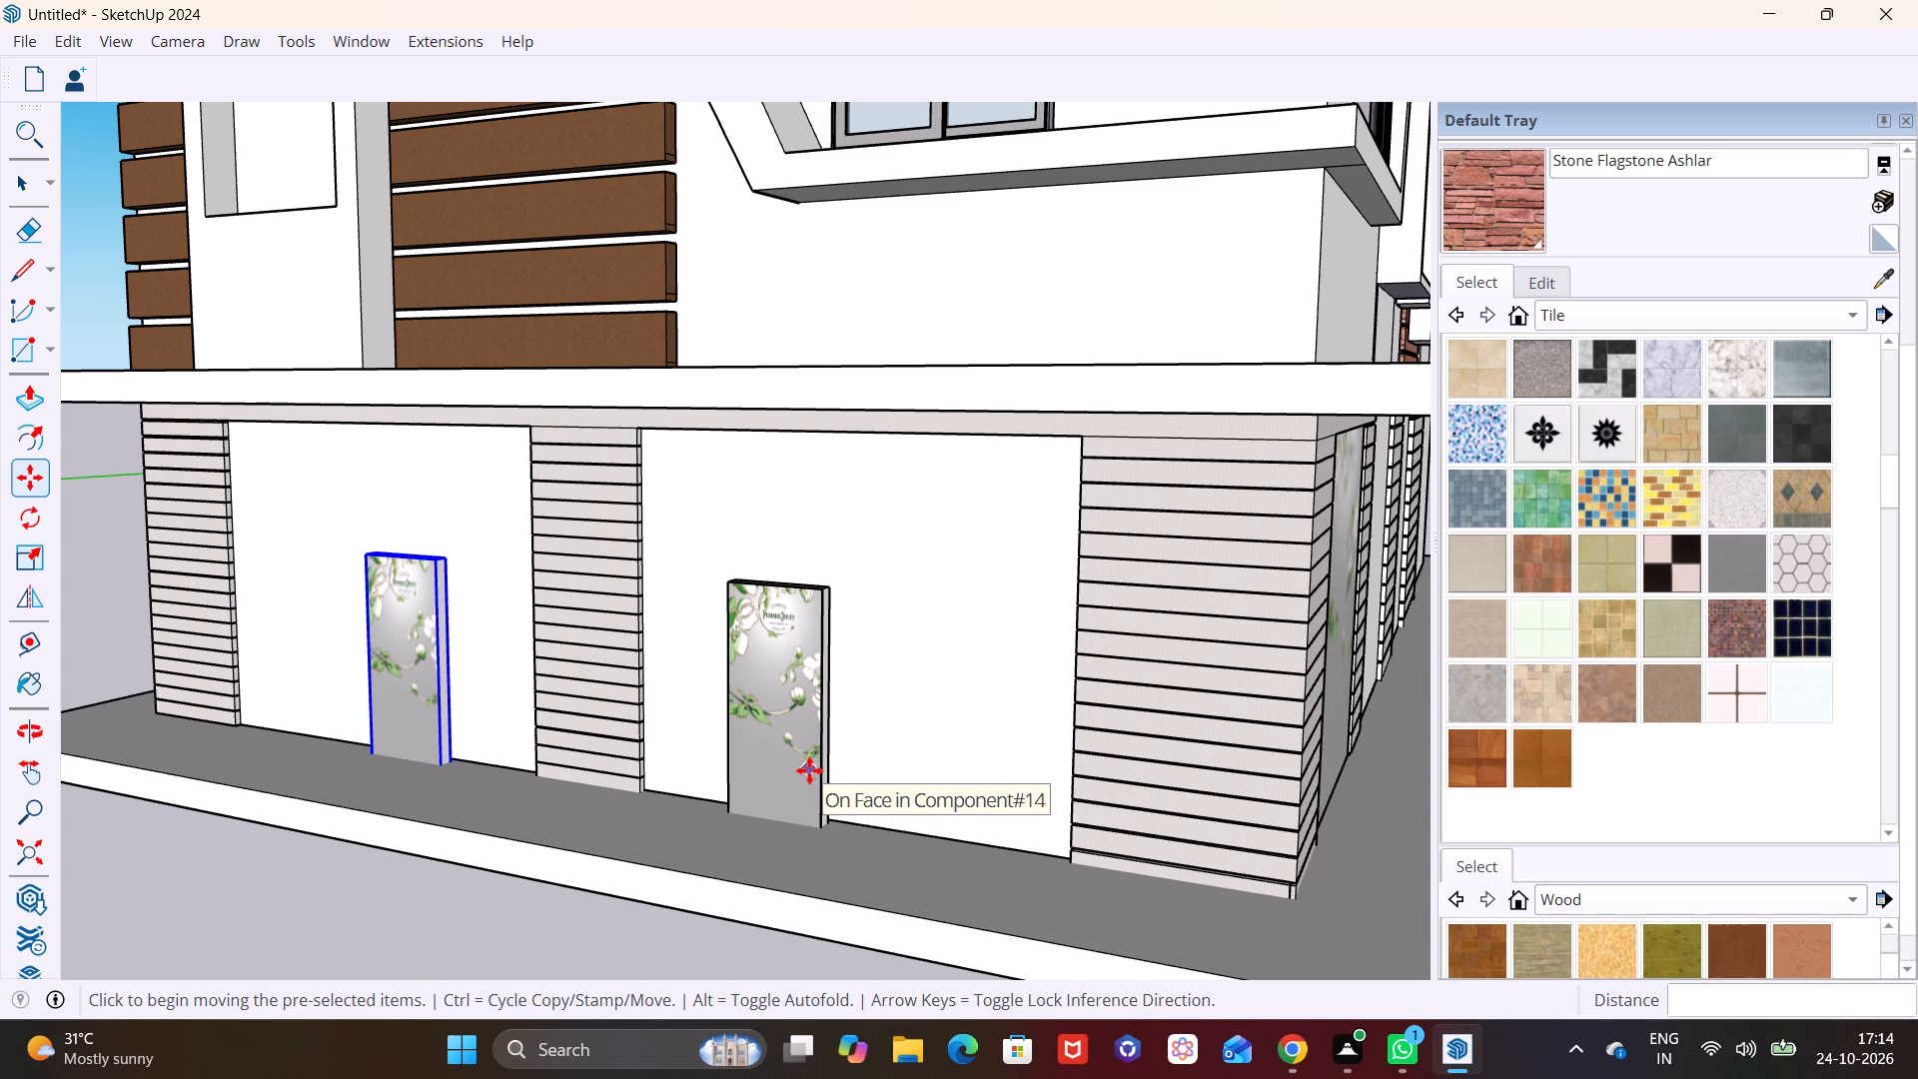
{"action": "middle_click_drag", "start_coordinate": [809, 770], "coordinate": [919, 745]}
{"action": "scroll", "coordinate": [930, 742], "scroll_direction": "up", "scroll_amount": 3}
{"action": "middle_click_drag", "start_coordinate": [881, 773], "coordinate": [463, 841]}
{"action": "scroll", "coordinate": [477, 846], "scroll_direction": "up", "scroll_amount": 3}
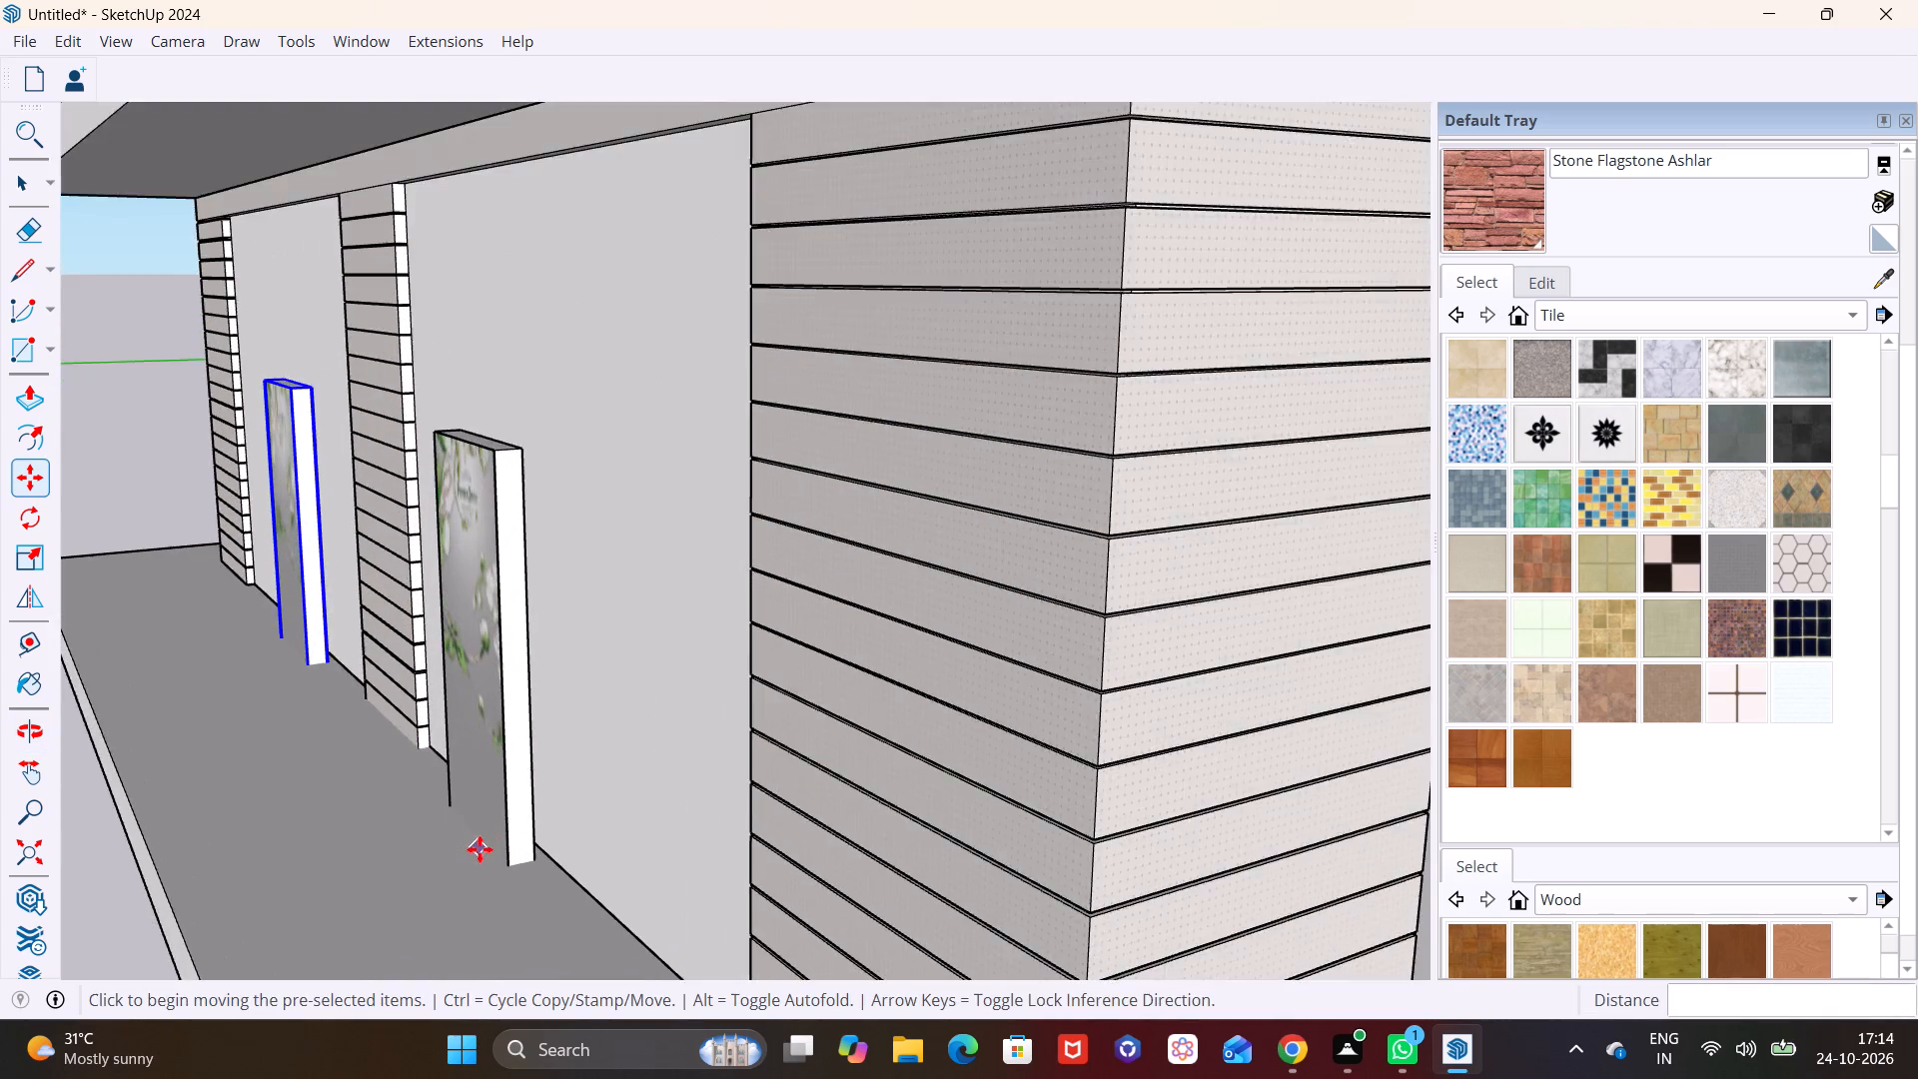
{"action": "scroll", "coordinate": [479, 849], "scroll_direction": "up", "scroll_amount": 3}
{"action": "left_click", "coordinate": [520, 853]}
{"action": "key", "text": "m"}
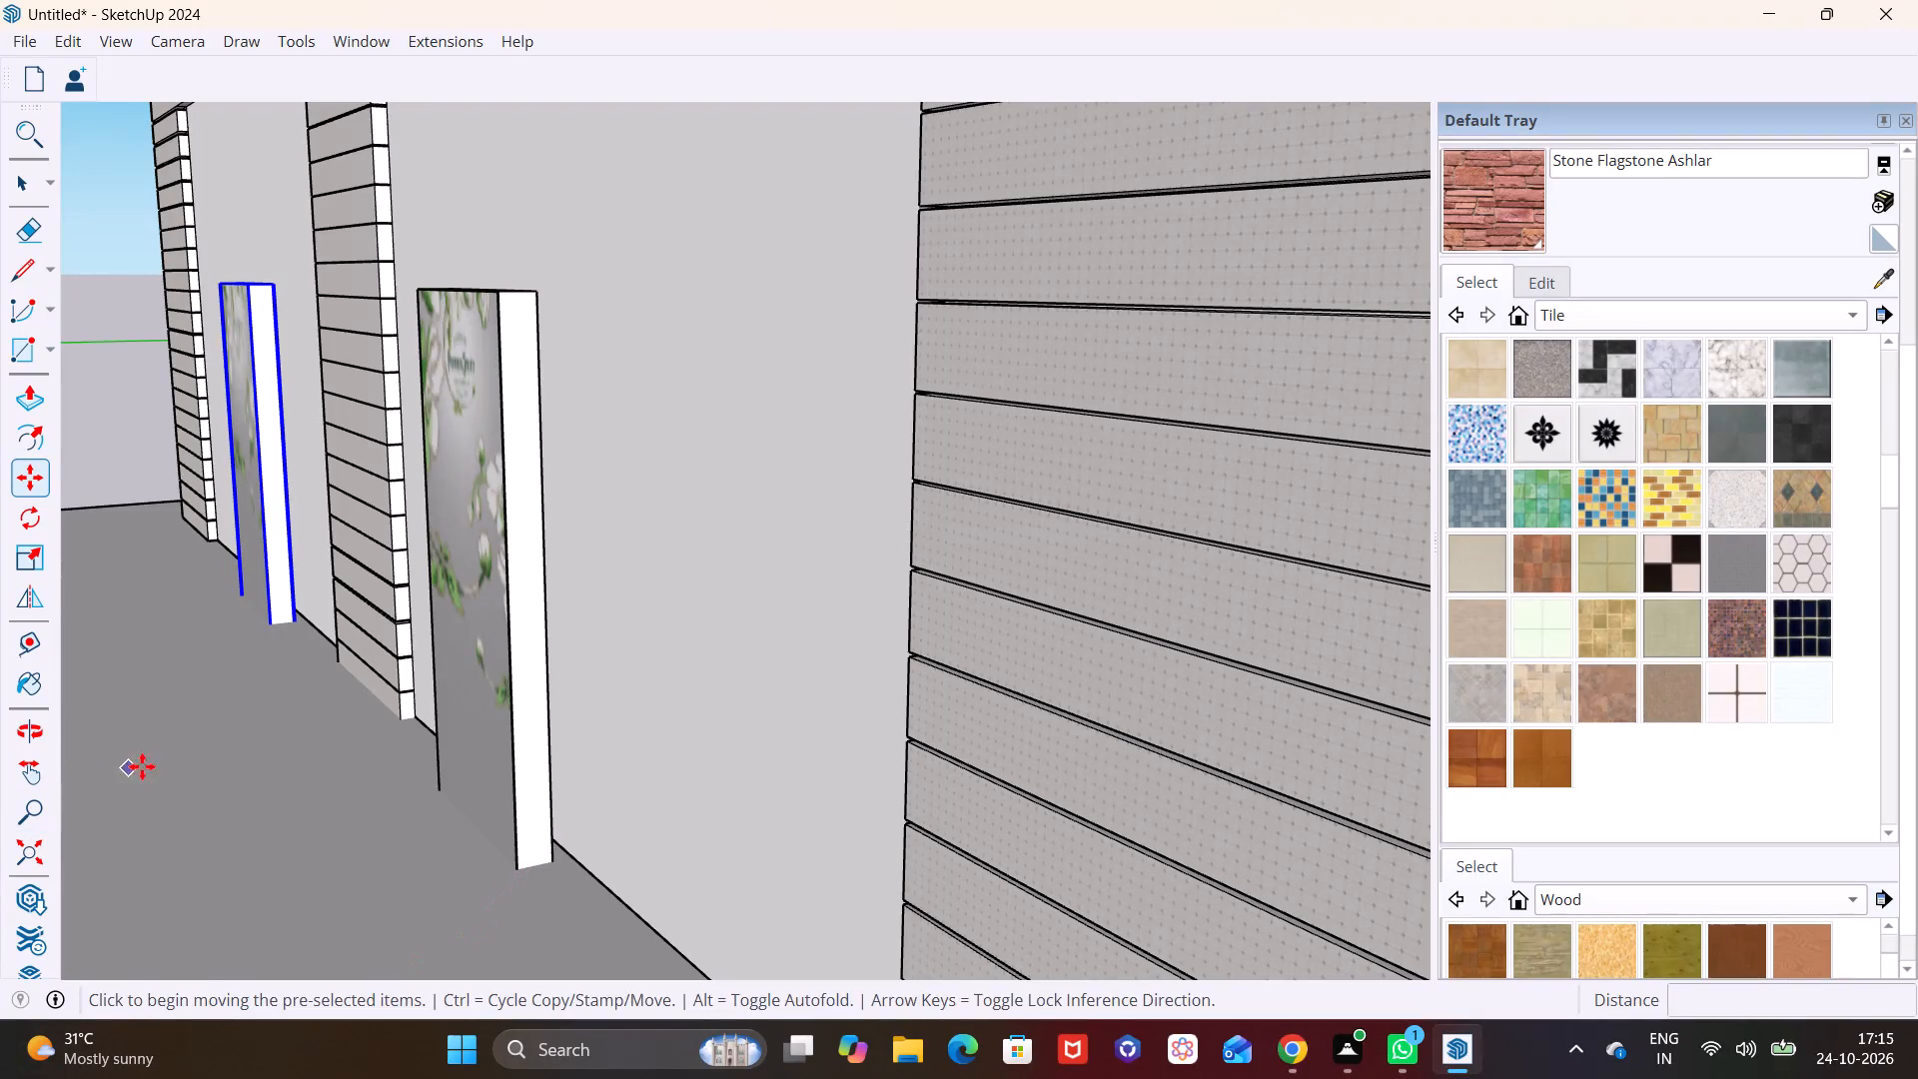
{"action": "key", "text": "space"}
{"action": "left_click", "coordinate": [186, 754]}
{"action": "left_click", "coordinate": [512, 735]}
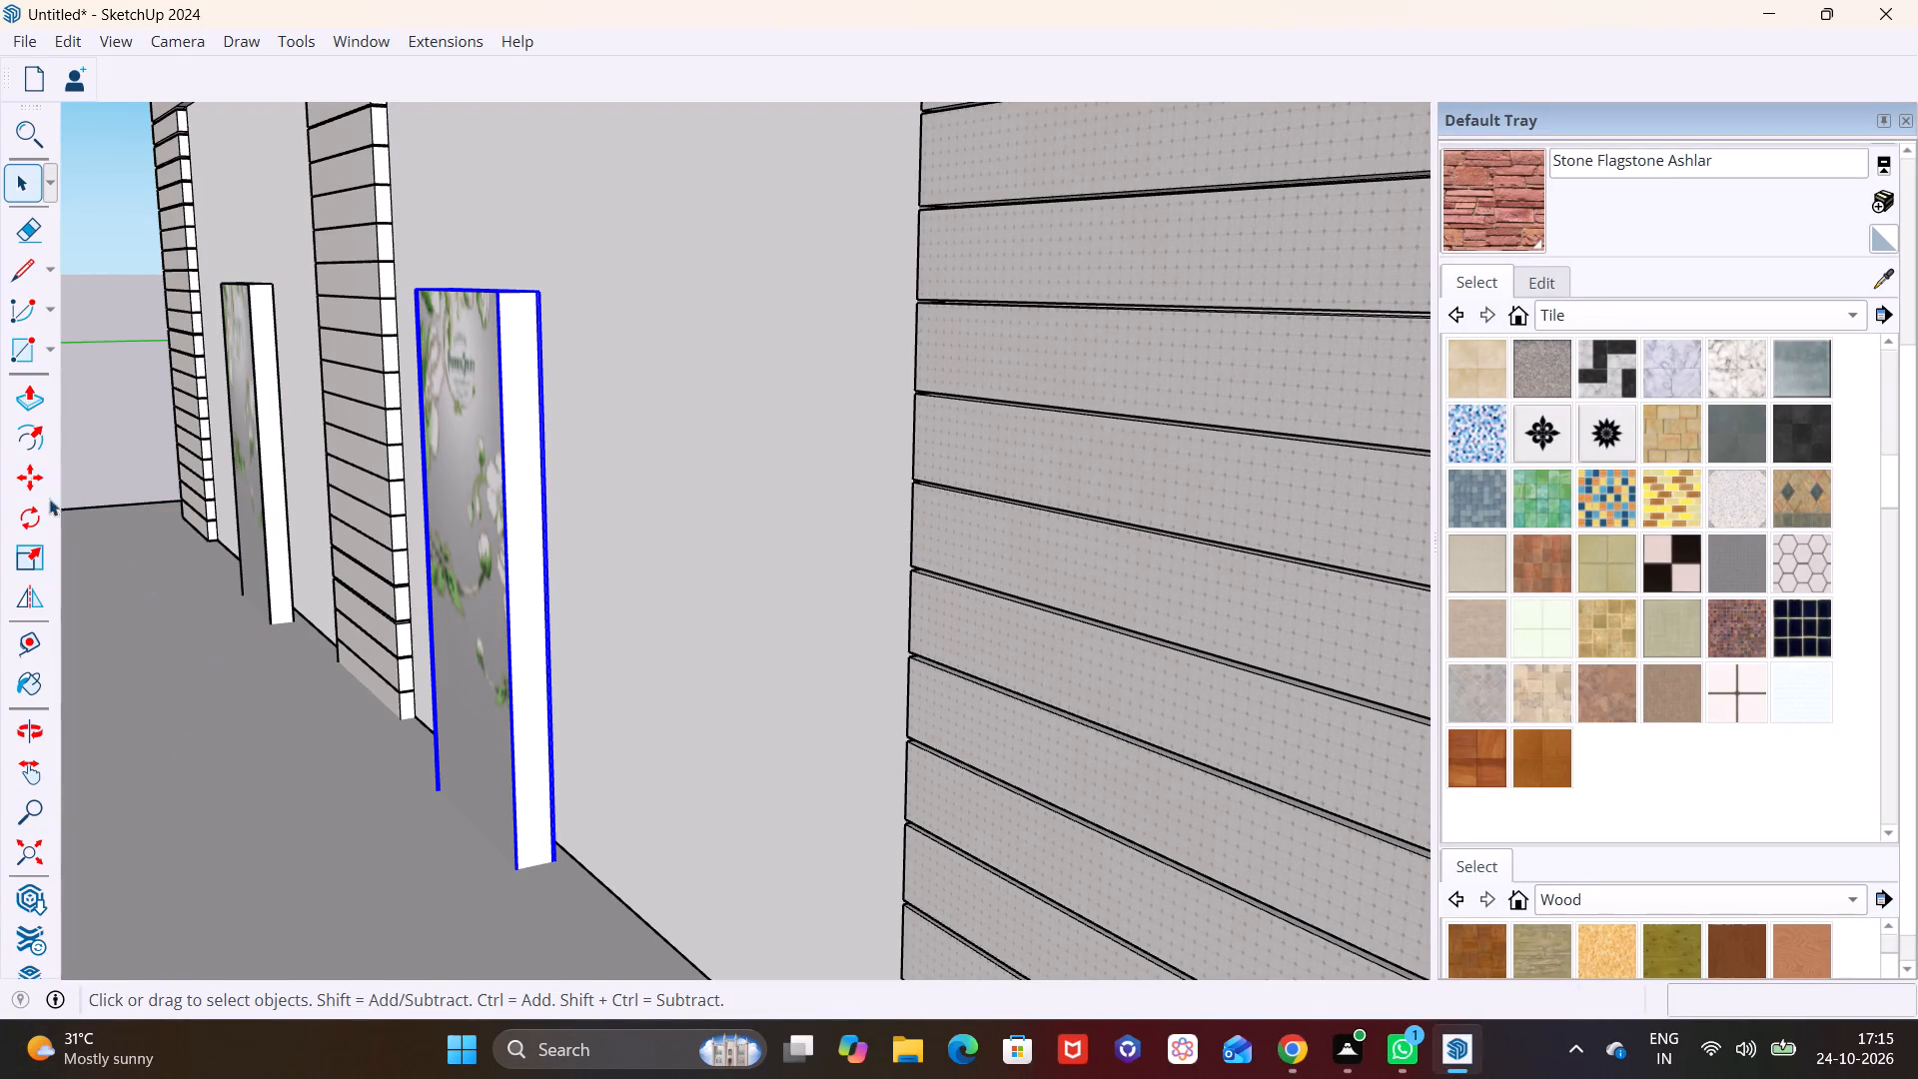
{"action": "left_click", "coordinate": [25, 407]}
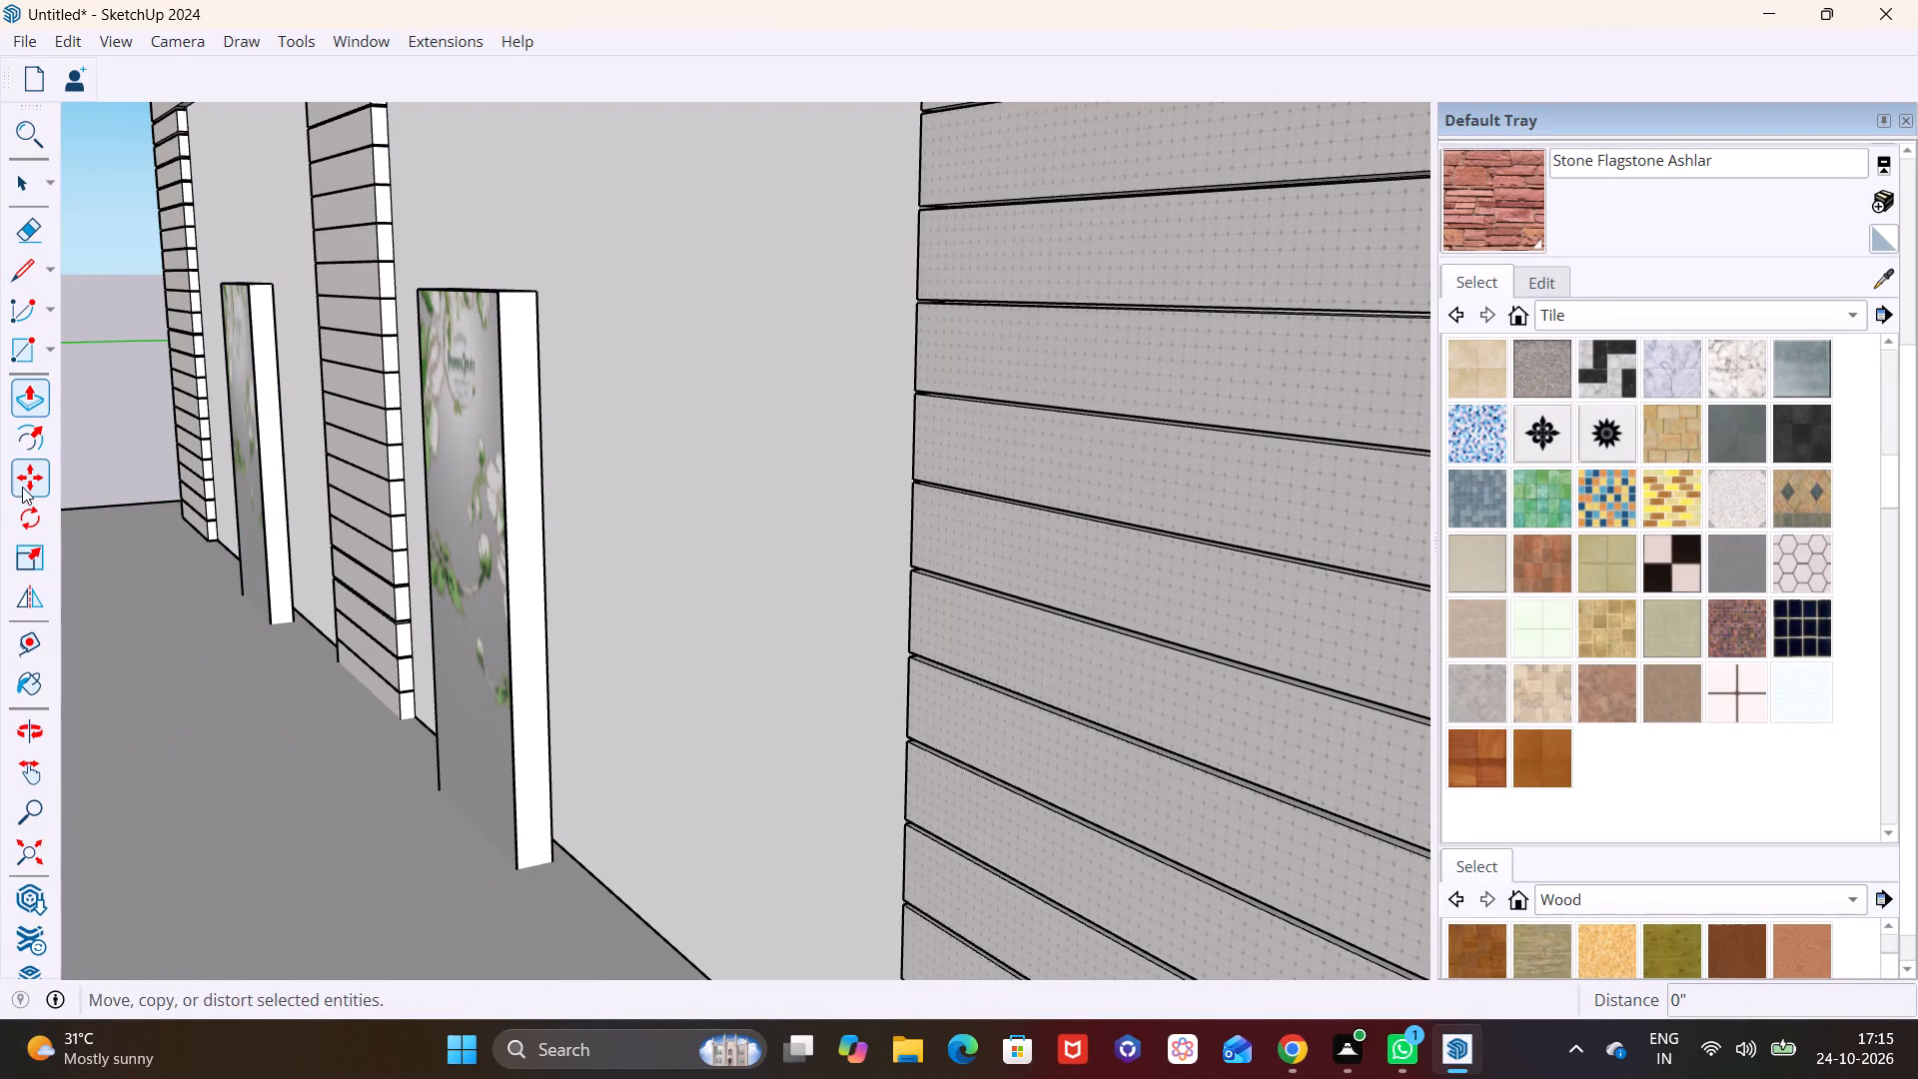
{"action": "left_click", "coordinate": [30, 475]}
{"action": "left_click_drag", "start_coordinate": [545, 858], "coordinate": [598, 853]}
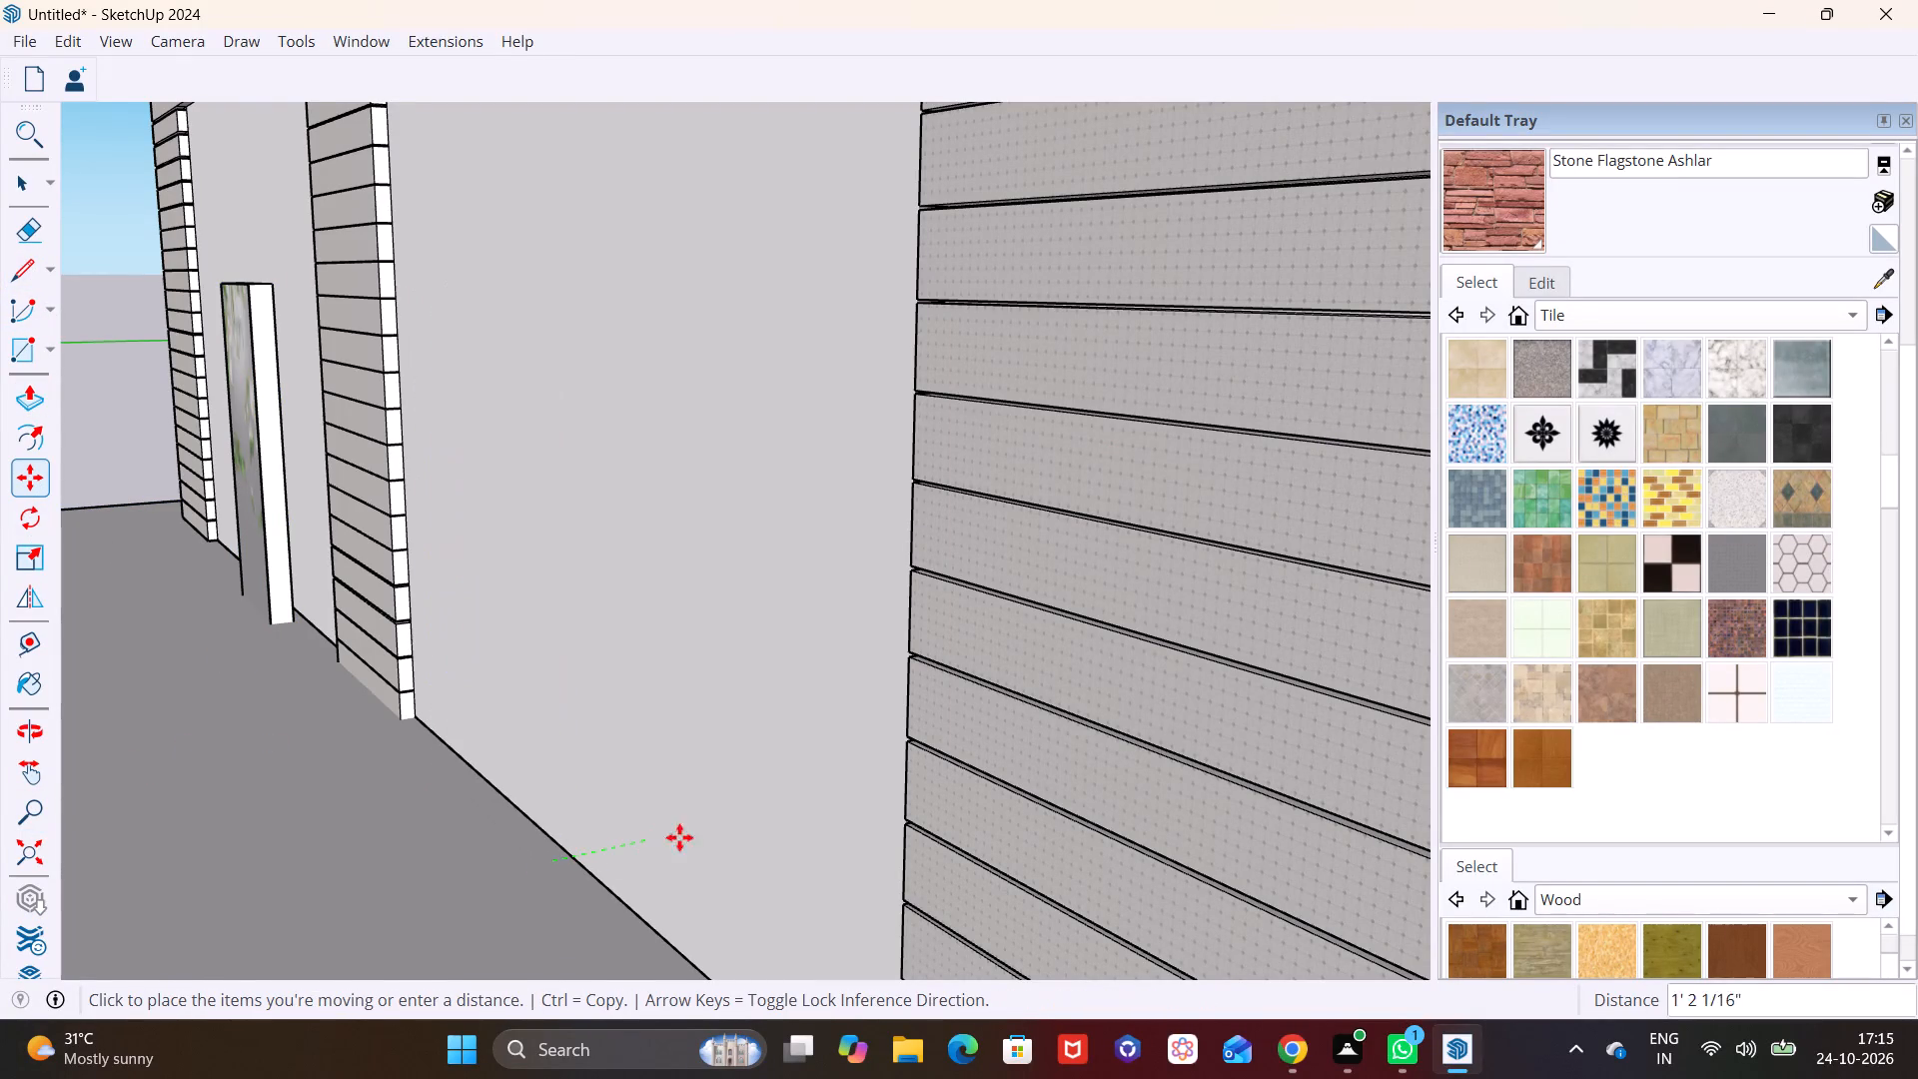
{"action": "scroll", "coordinate": [714, 867], "scroll_direction": "down", "scroll_amount": 5}
{"action": "middle_click_drag", "start_coordinate": [728, 916], "coordinate": [668, 742]}
{"action": "middle_click_drag", "start_coordinate": [696, 901], "coordinate": [1112, 949]}
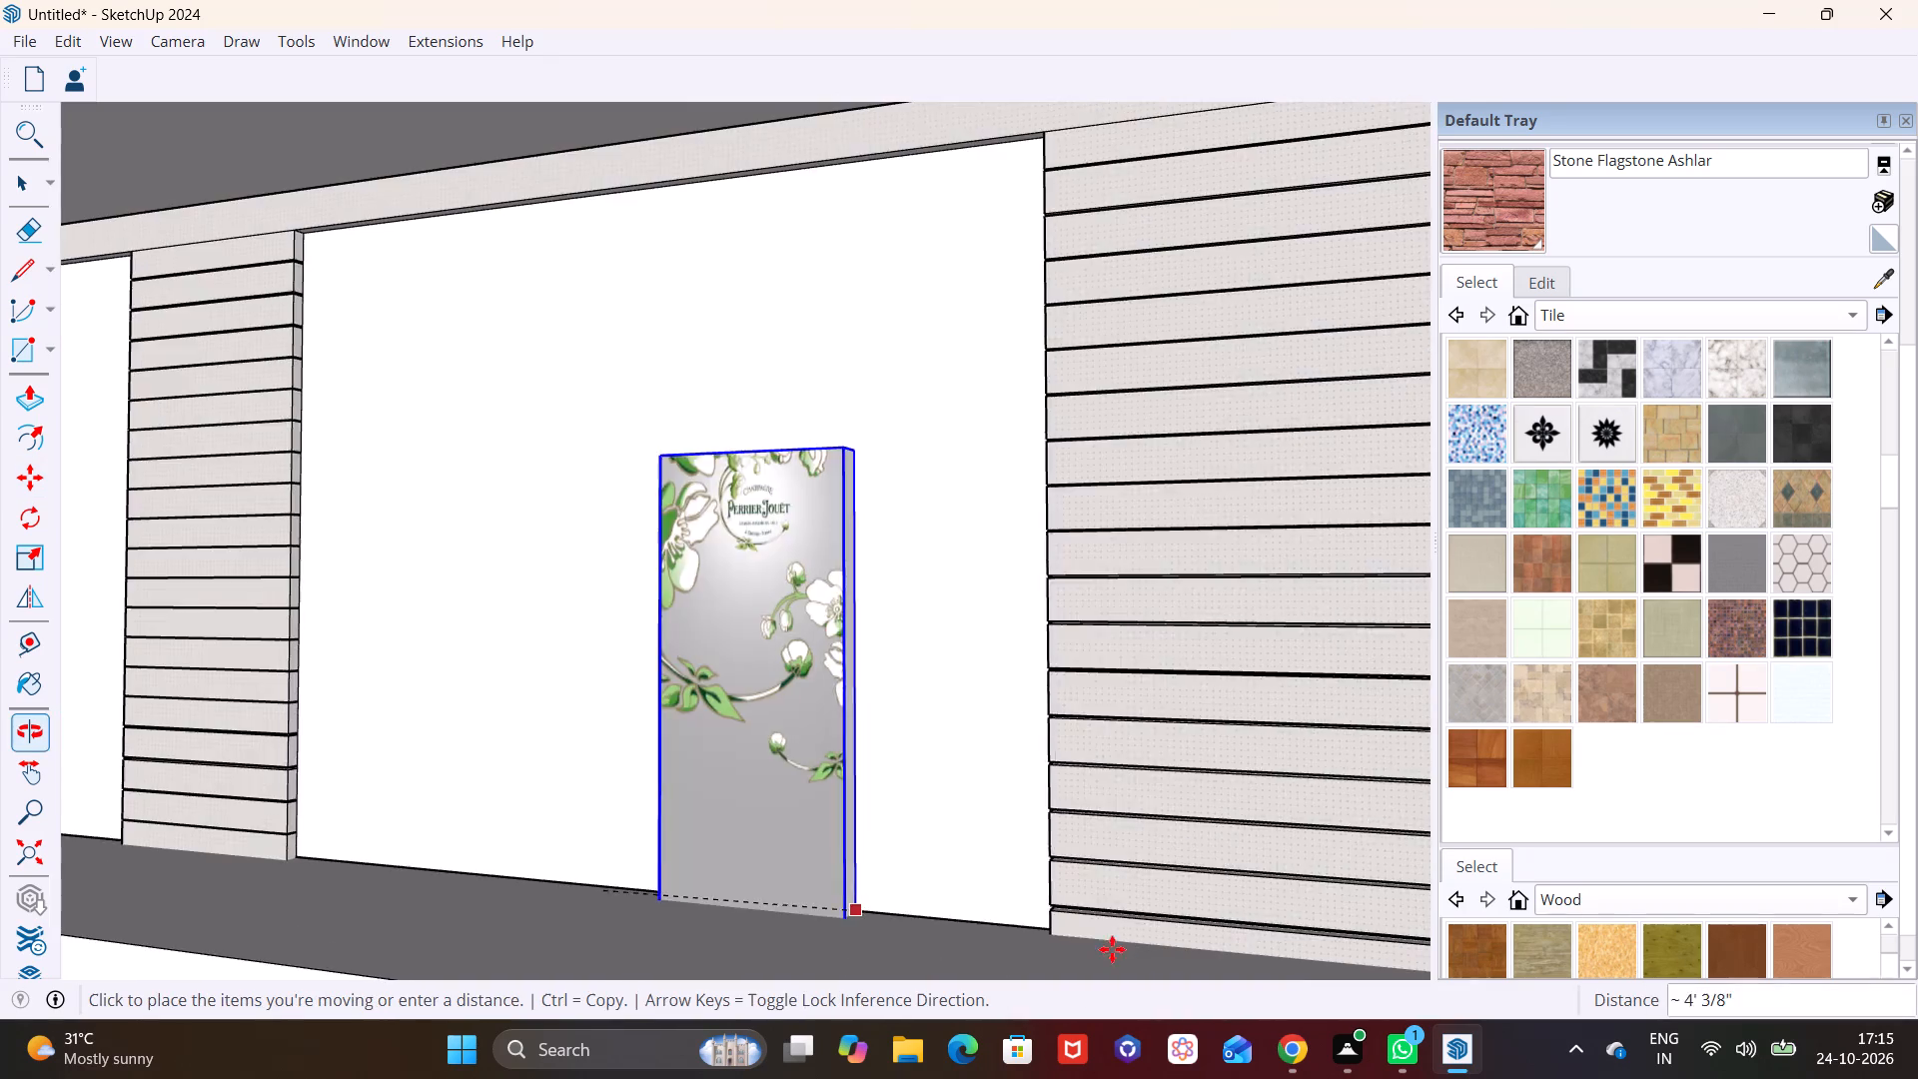
{"action": "scroll", "coordinate": [1120, 945], "scroll_direction": "up", "scroll_amount": 11}
{"action": "middle_click_drag", "start_coordinate": [907, 904], "coordinate": [1023, 952]}
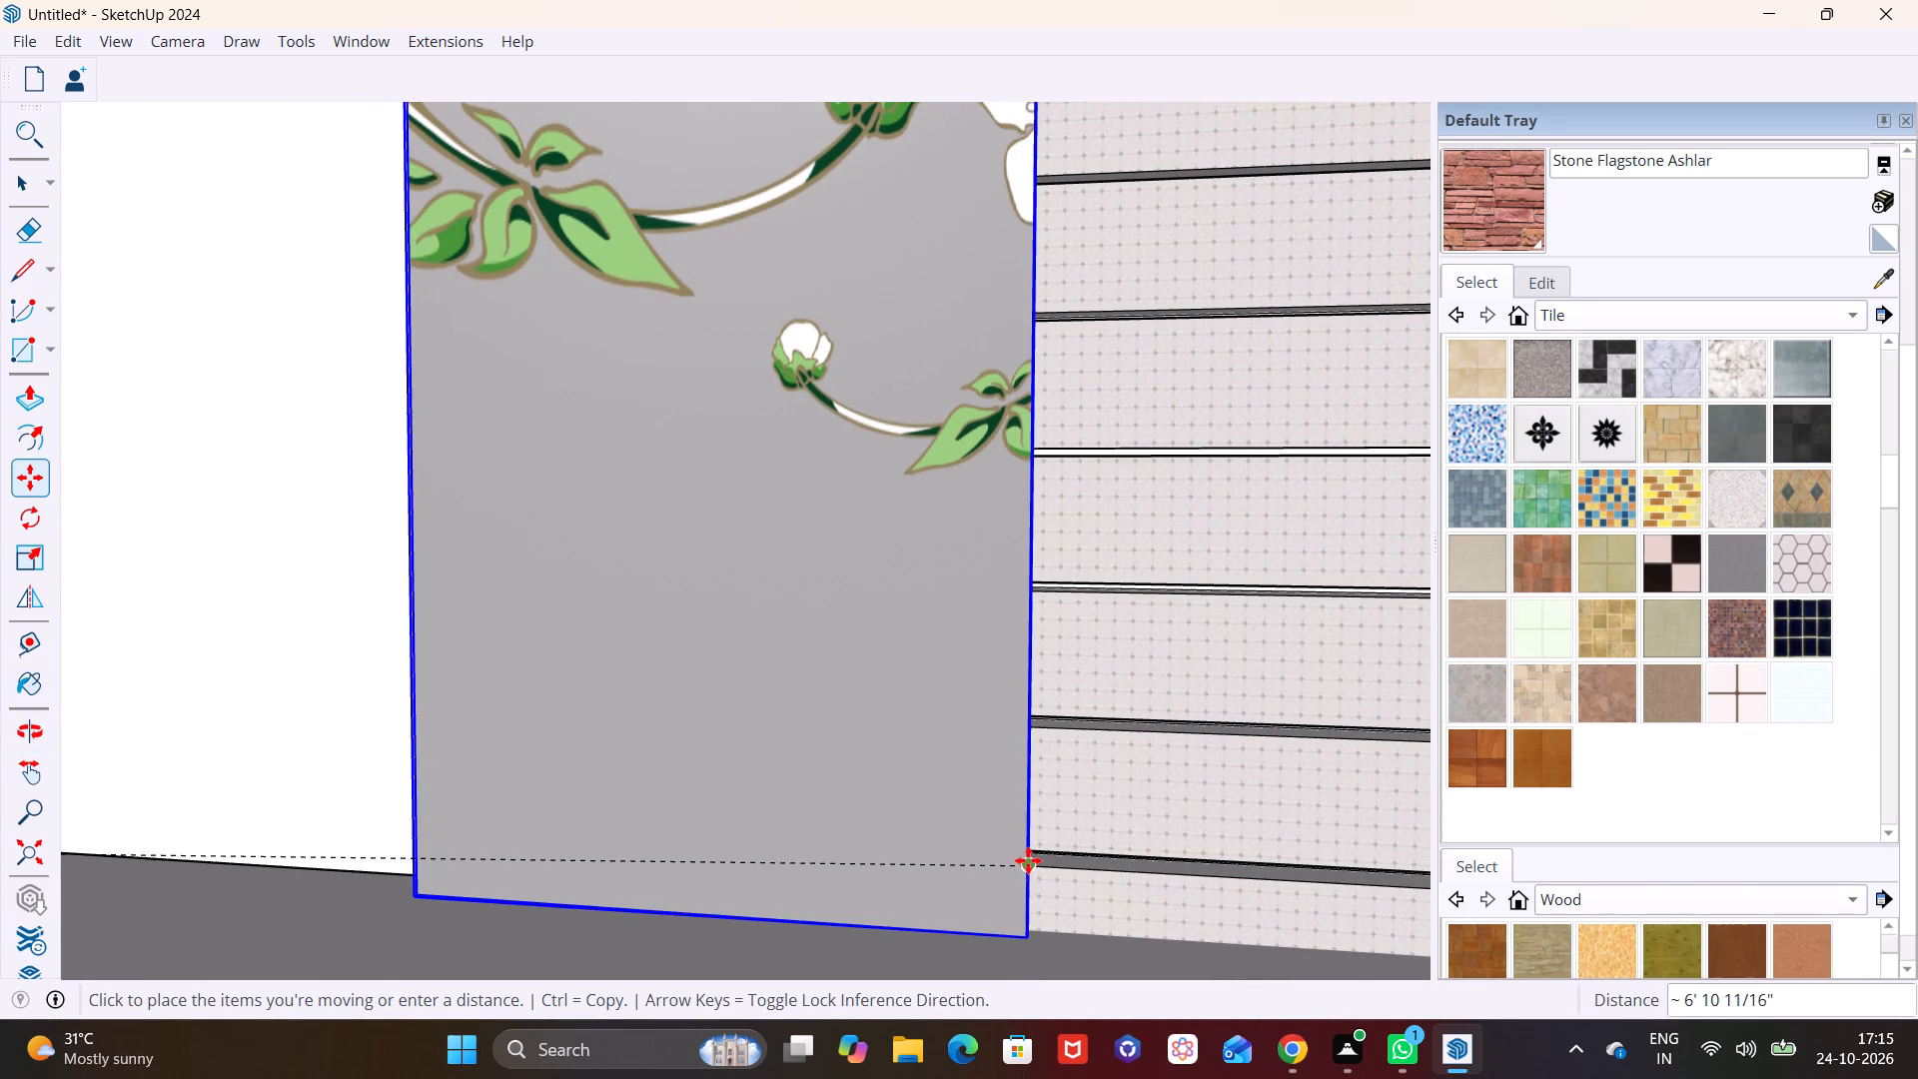
{"action": "left_click", "coordinate": [1028, 860]}
Shift the same Perrier Jouet Wall by its lower back corner onto the line where the wall meets the plinth.
{"action": "middle_click_drag", "start_coordinate": [822, 883], "coordinate": [330, 805]}
{"action": "scroll", "coordinate": [530, 853], "scroll_direction": "down", "scroll_amount": 6}
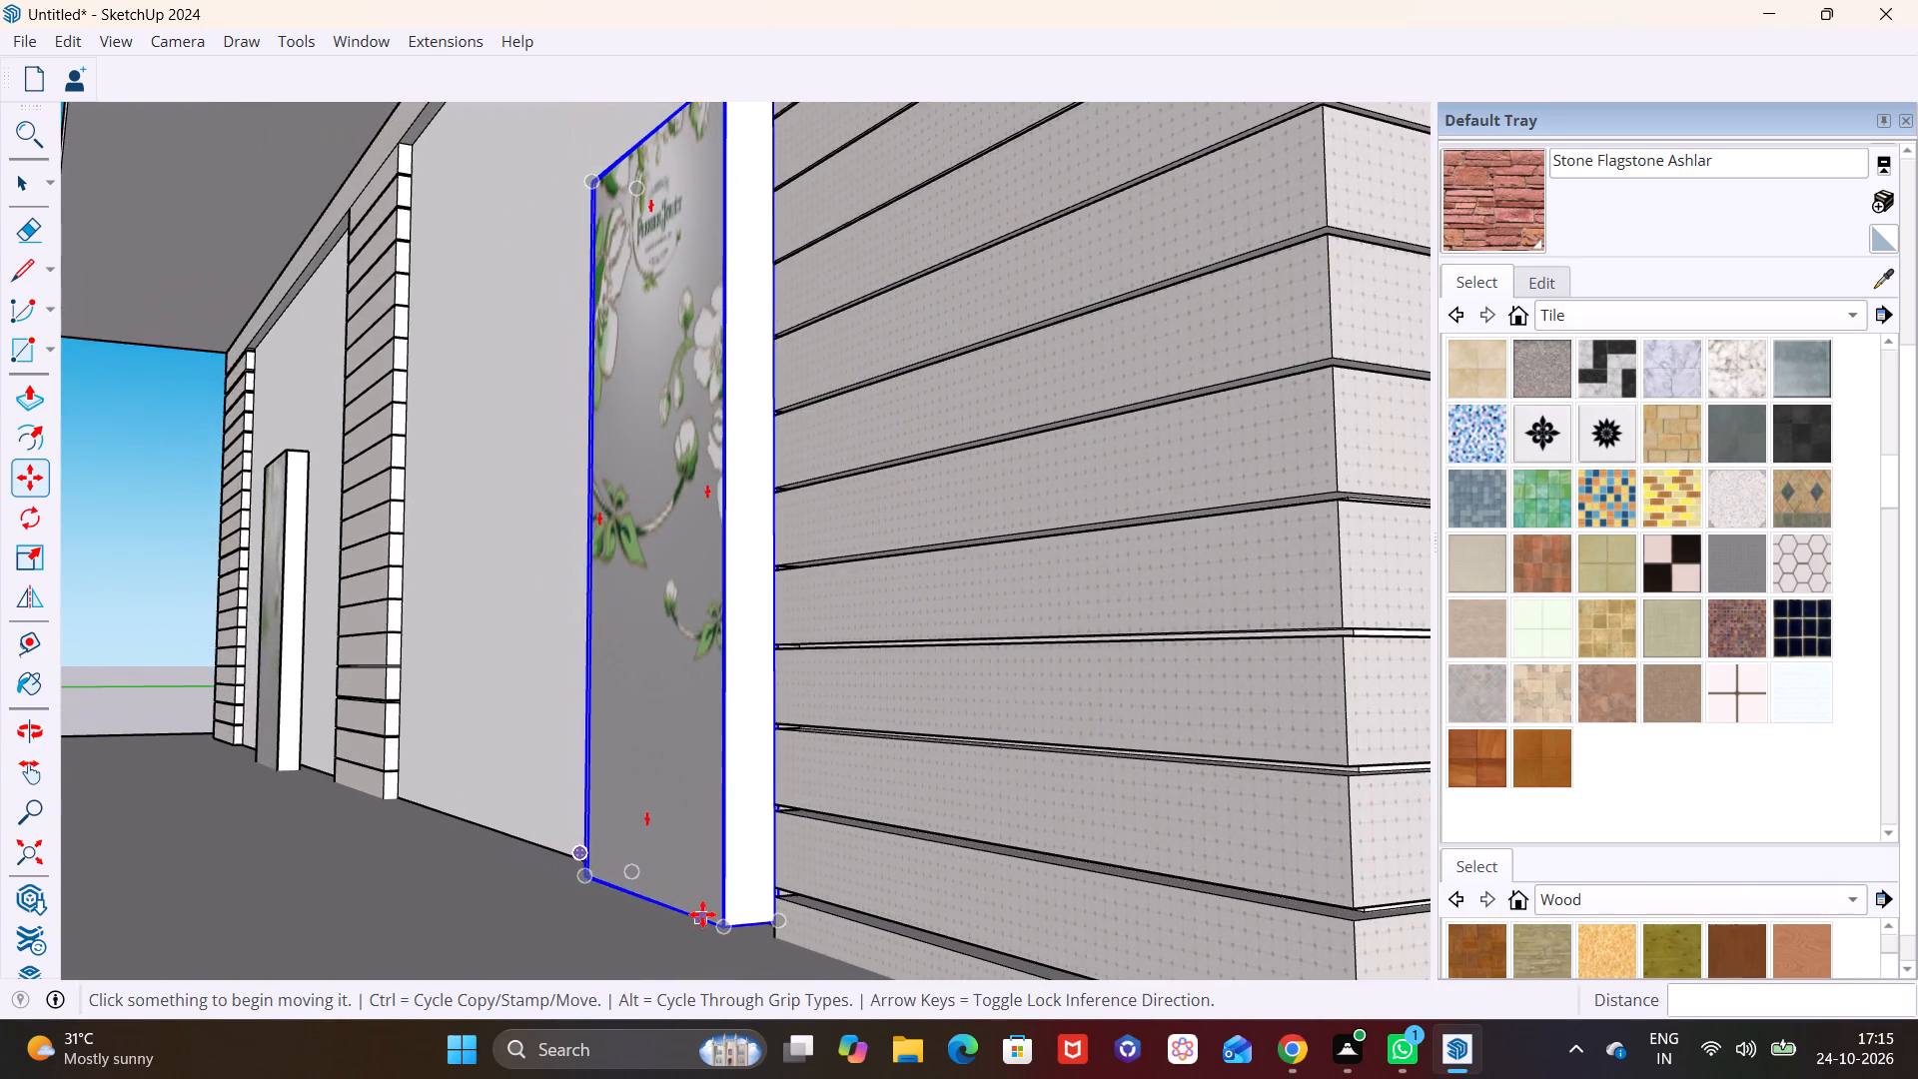
{"action": "middle_click_drag", "start_coordinate": [701, 912], "coordinate": [1121, 794]}
{"action": "scroll", "coordinate": [0, 654], "scroll_direction": "down", "scroll_amount": 6}
{"action": "scroll", "coordinate": [384, 722], "scroll_direction": "down", "scroll_amount": 3}
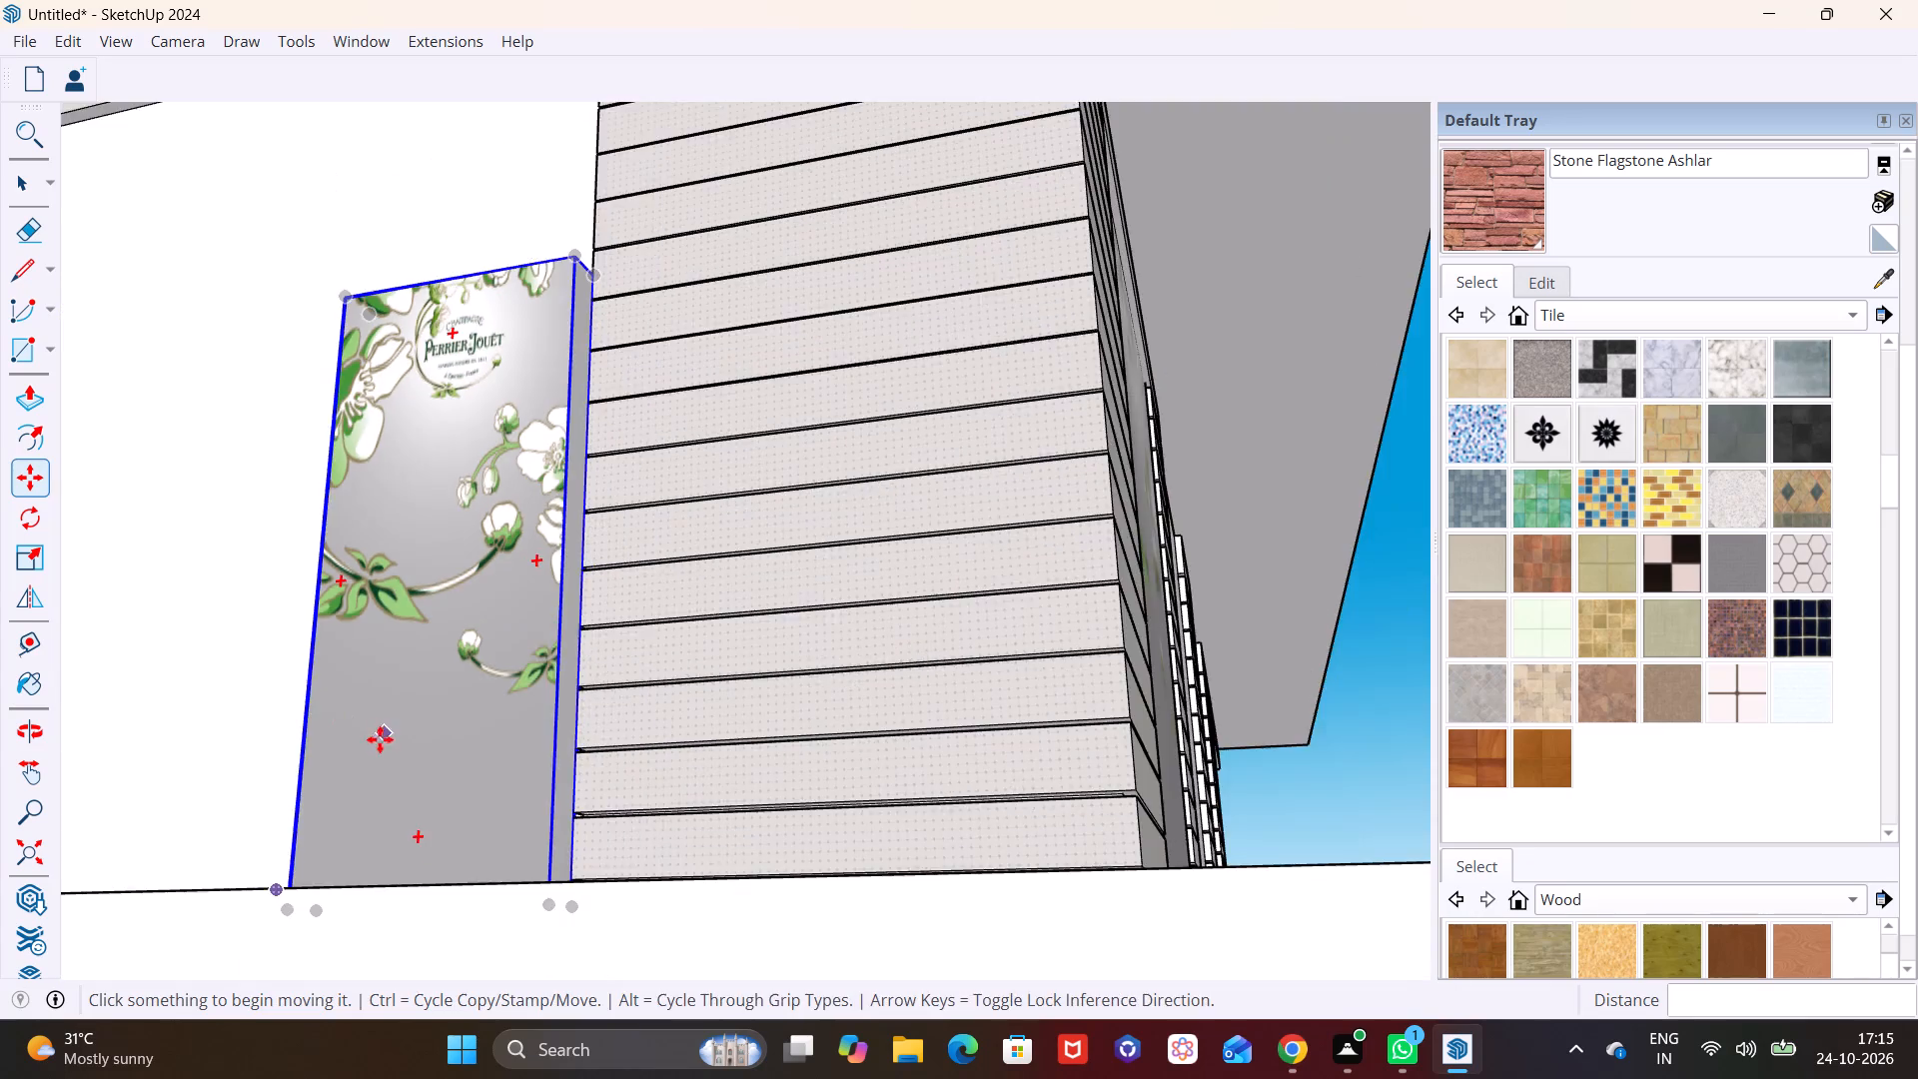
{"action": "middle_click_drag", "start_coordinate": [380, 787], "coordinate": [1064, 940]}
{"action": "middle_click_drag", "start_coordinate": [991, 971], "coordinate": [931, 660]}
{"action": "middle_click_drag", "start_coordinate": [737, 697], "coordinate": [852, 897]}
{"action": "middle_click_drag", "start_coordinate": [902, 911], "coordinate": [880, 746]}
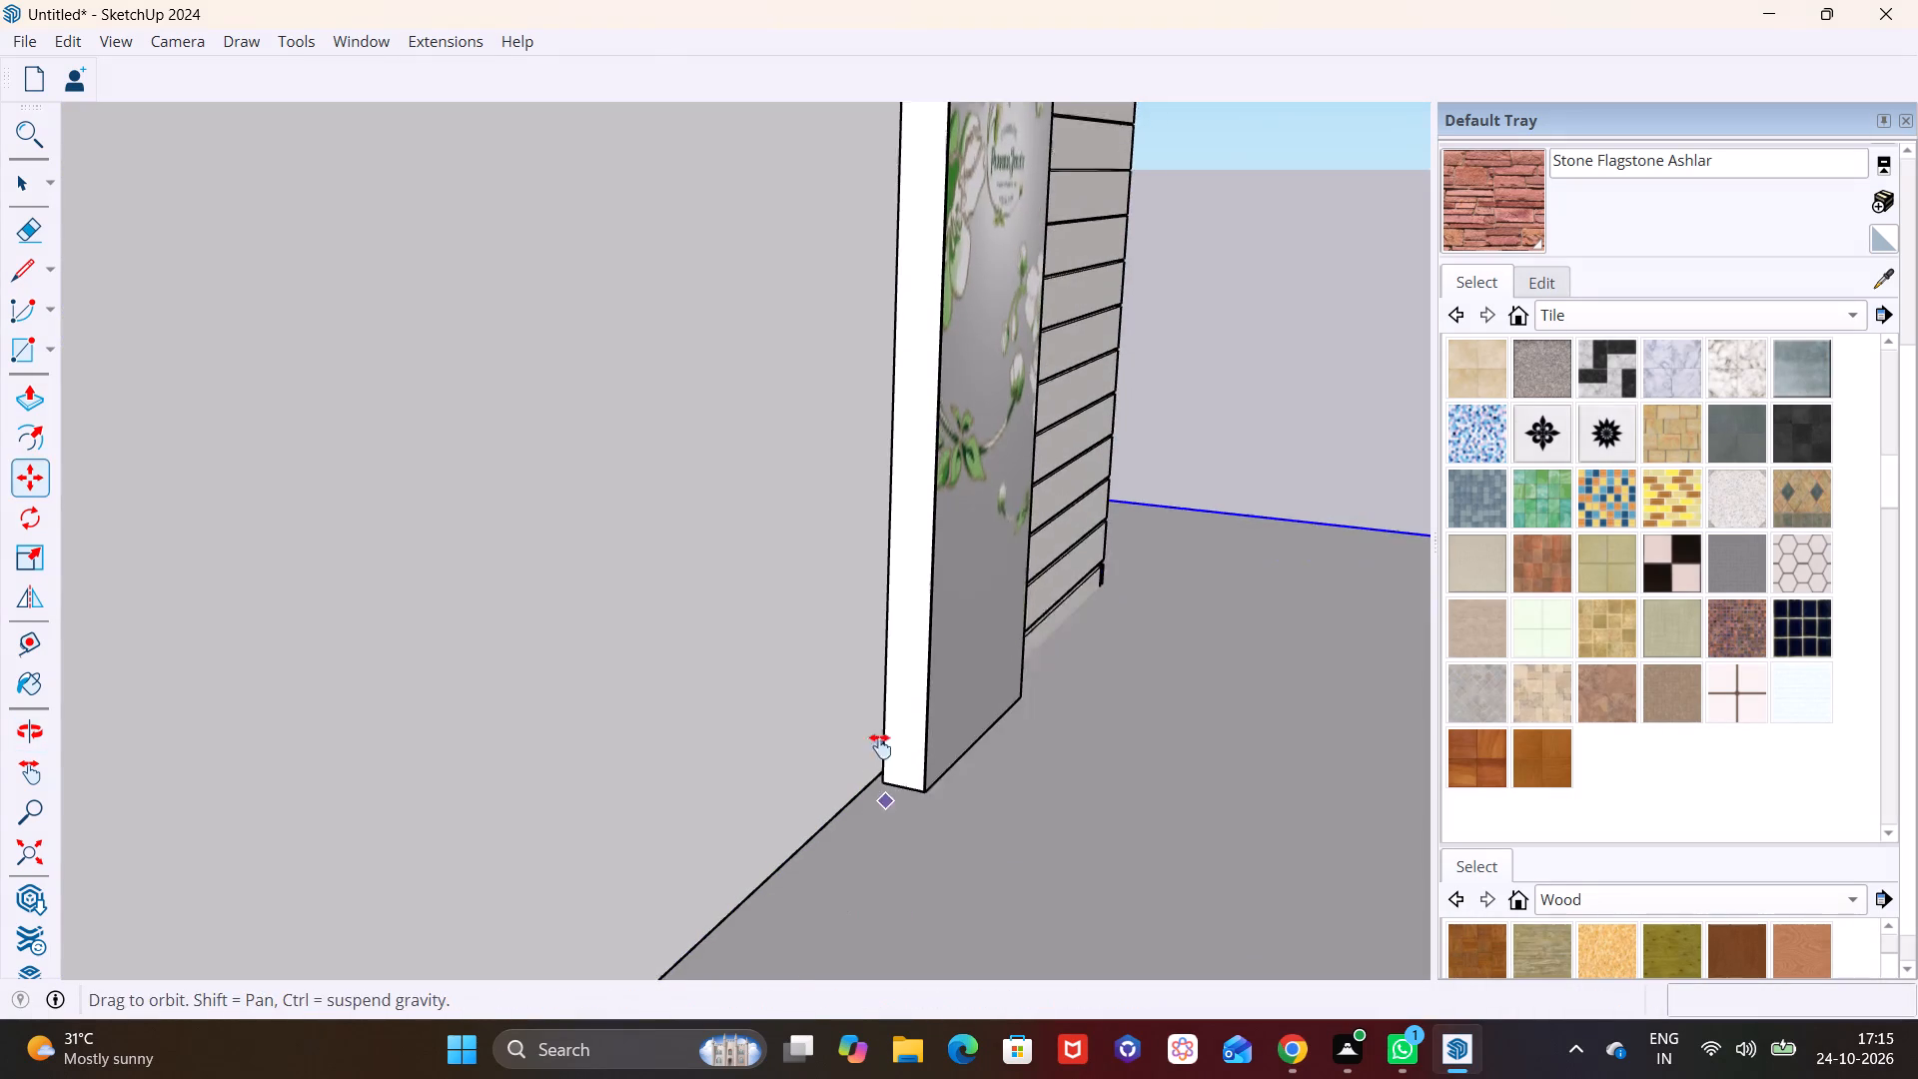
{"action": "middle_click_drag", "start_coordinate": [880, 746], "coordinate": [880, 717]}
{"action": "scroll", "coordinate": [877, 720], "scroll_direction": "up", "scroll_amount": 2}
{"action": "middle_click_drag", "start_coordinate": [877, 725], "coordinate": [960, 906]}
{"action": "scroll", "coordinate": [975, 882], "scroll_direction": "up", "scroll_amount": 3}
{"action": "left_click", "coordinate": [961, 855]}
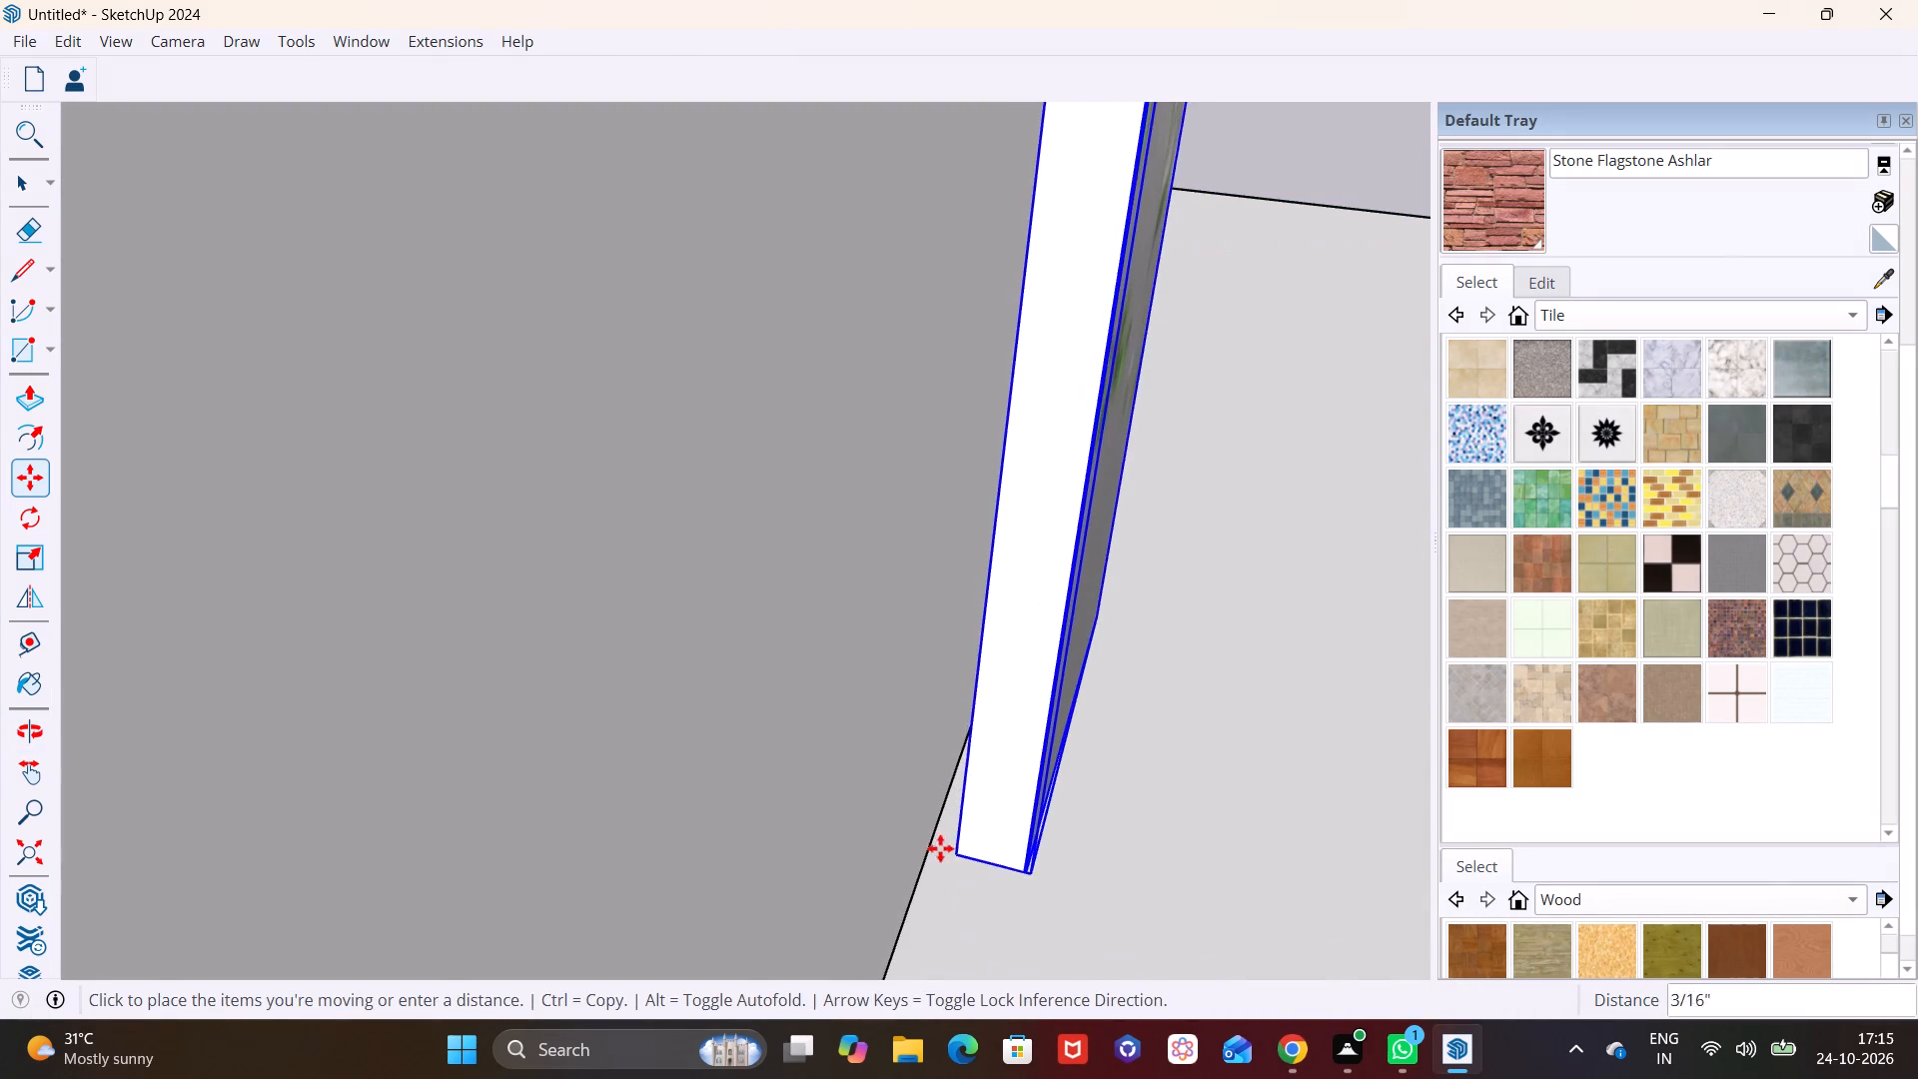
{"action": "left_click", "coordinate": [931, 844]}
{"action": "key", "text": "space"}
Scale the Perrier Jouet Wall beside the corner pillar along green to 0.33, thinning its depth from the front face.
{"action": "scroll", "coordinate": [983, 694], "scroll_direction": "down", "scroll_amount": 4}
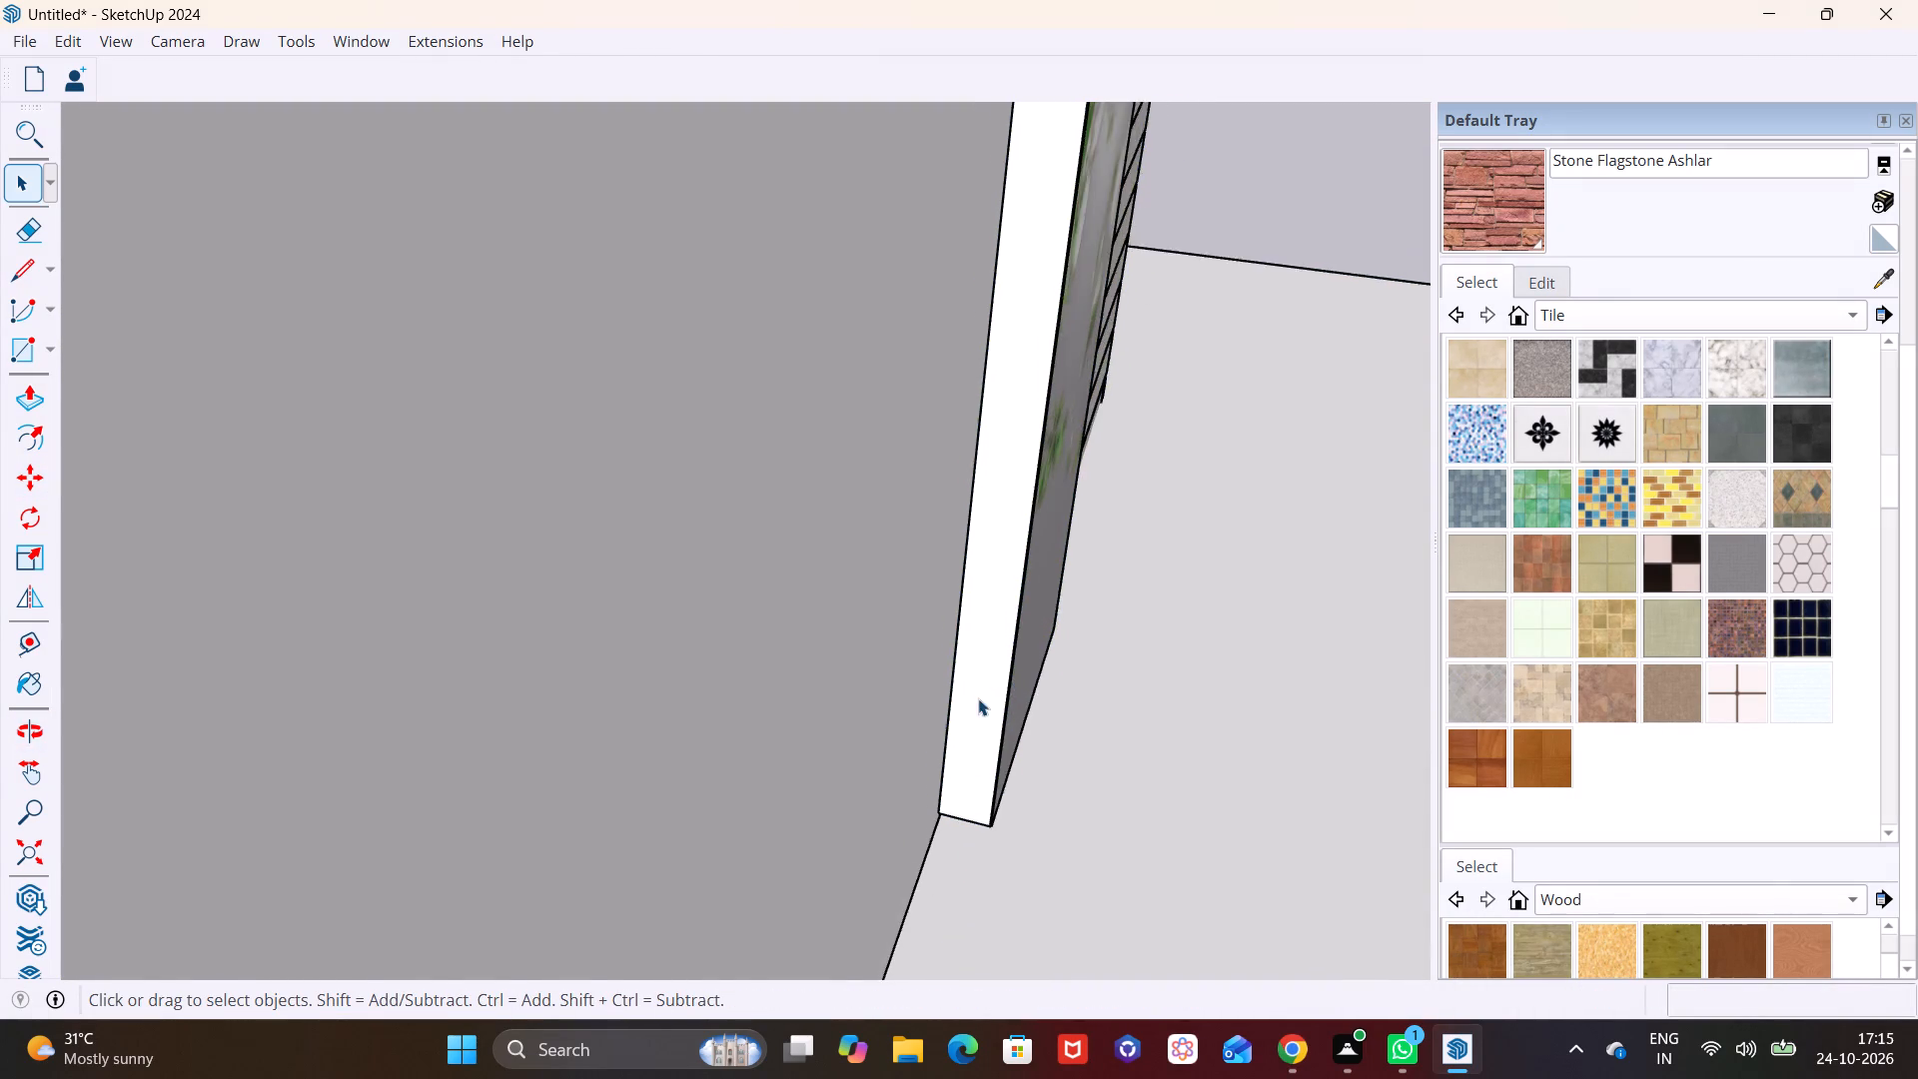
{"action": "scroll", "coordinate": [978, 698], "scroll_direction": "down", "scroll_amount": 7}
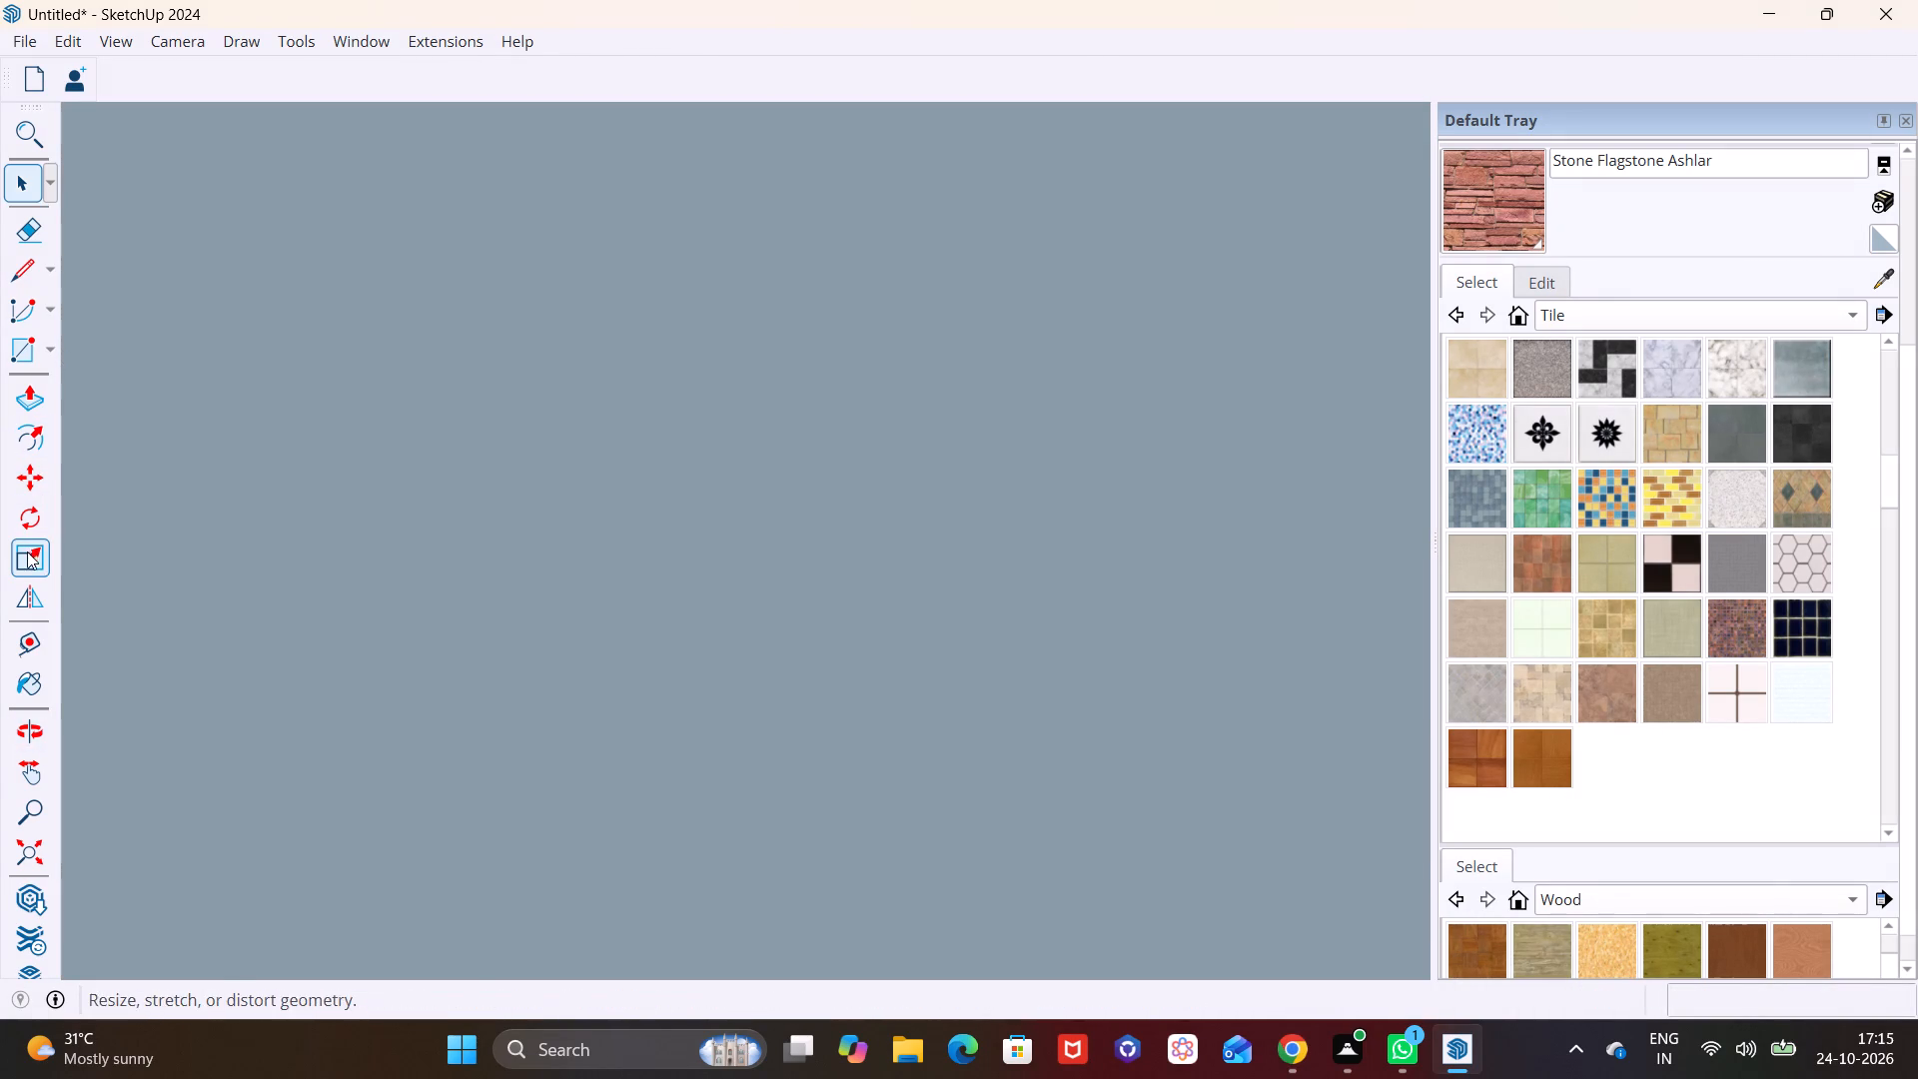
{"action": "left_click", "coordinate": [27, 551]}
{"action": "scroll", "coordinate": [417, 590], "scroll_direction": "down", "scroll_amount": 20}
{"action": "scroll", "coordinate": [417, 590], "scroll_direction": "down", "scroll_amount": 7}
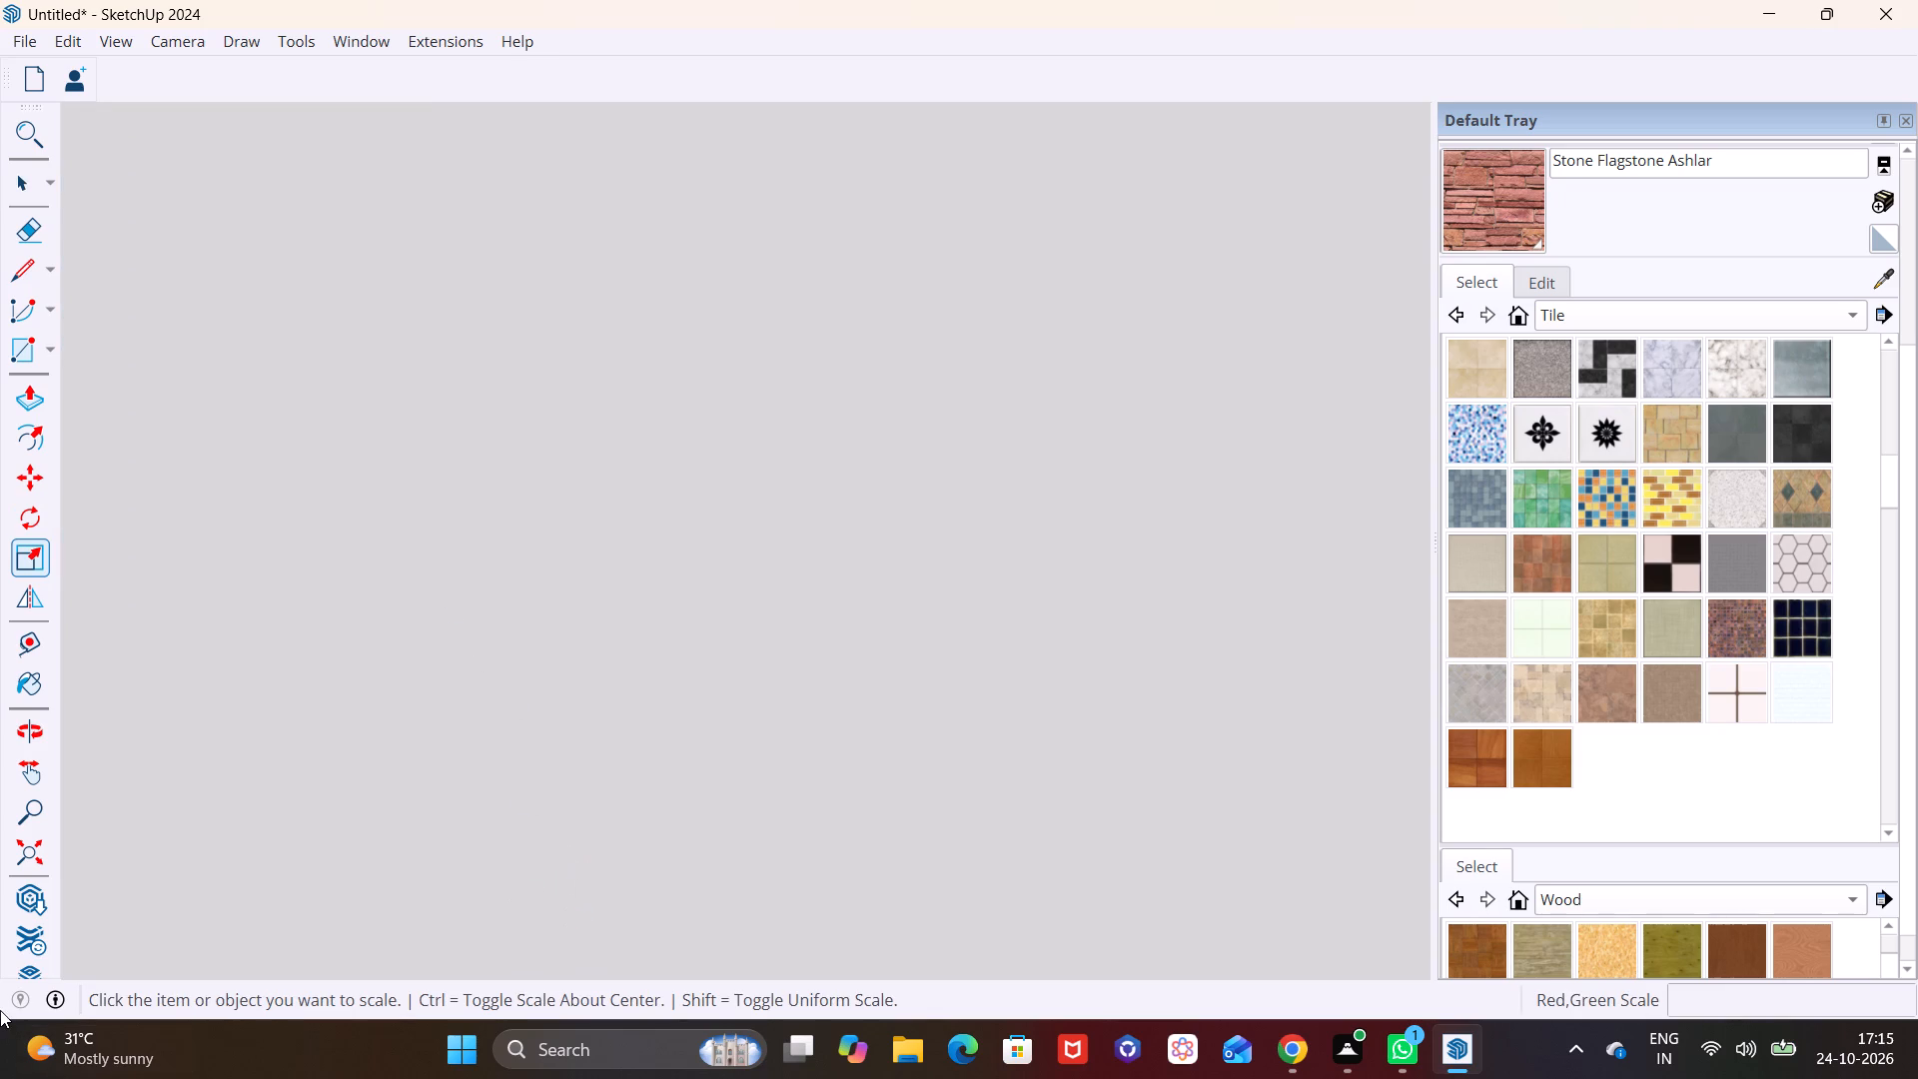
{"action": "scroll", "coordinate": [0, 1010], "scroll_direction": "down", "scroll_amount": 20}
{"action": "scroll", "coordinate": [0, 1010], "scroll_direction": "down", "scroll_amount": 17}
{"action": "scroll", "coordinate": [553, 879], "scroll_direction": "down", "scroll_amount": 20}
{"action": "scroll", "coordinate": [553, 879], "scroll_direction": "down", "scroll_amount": 18}
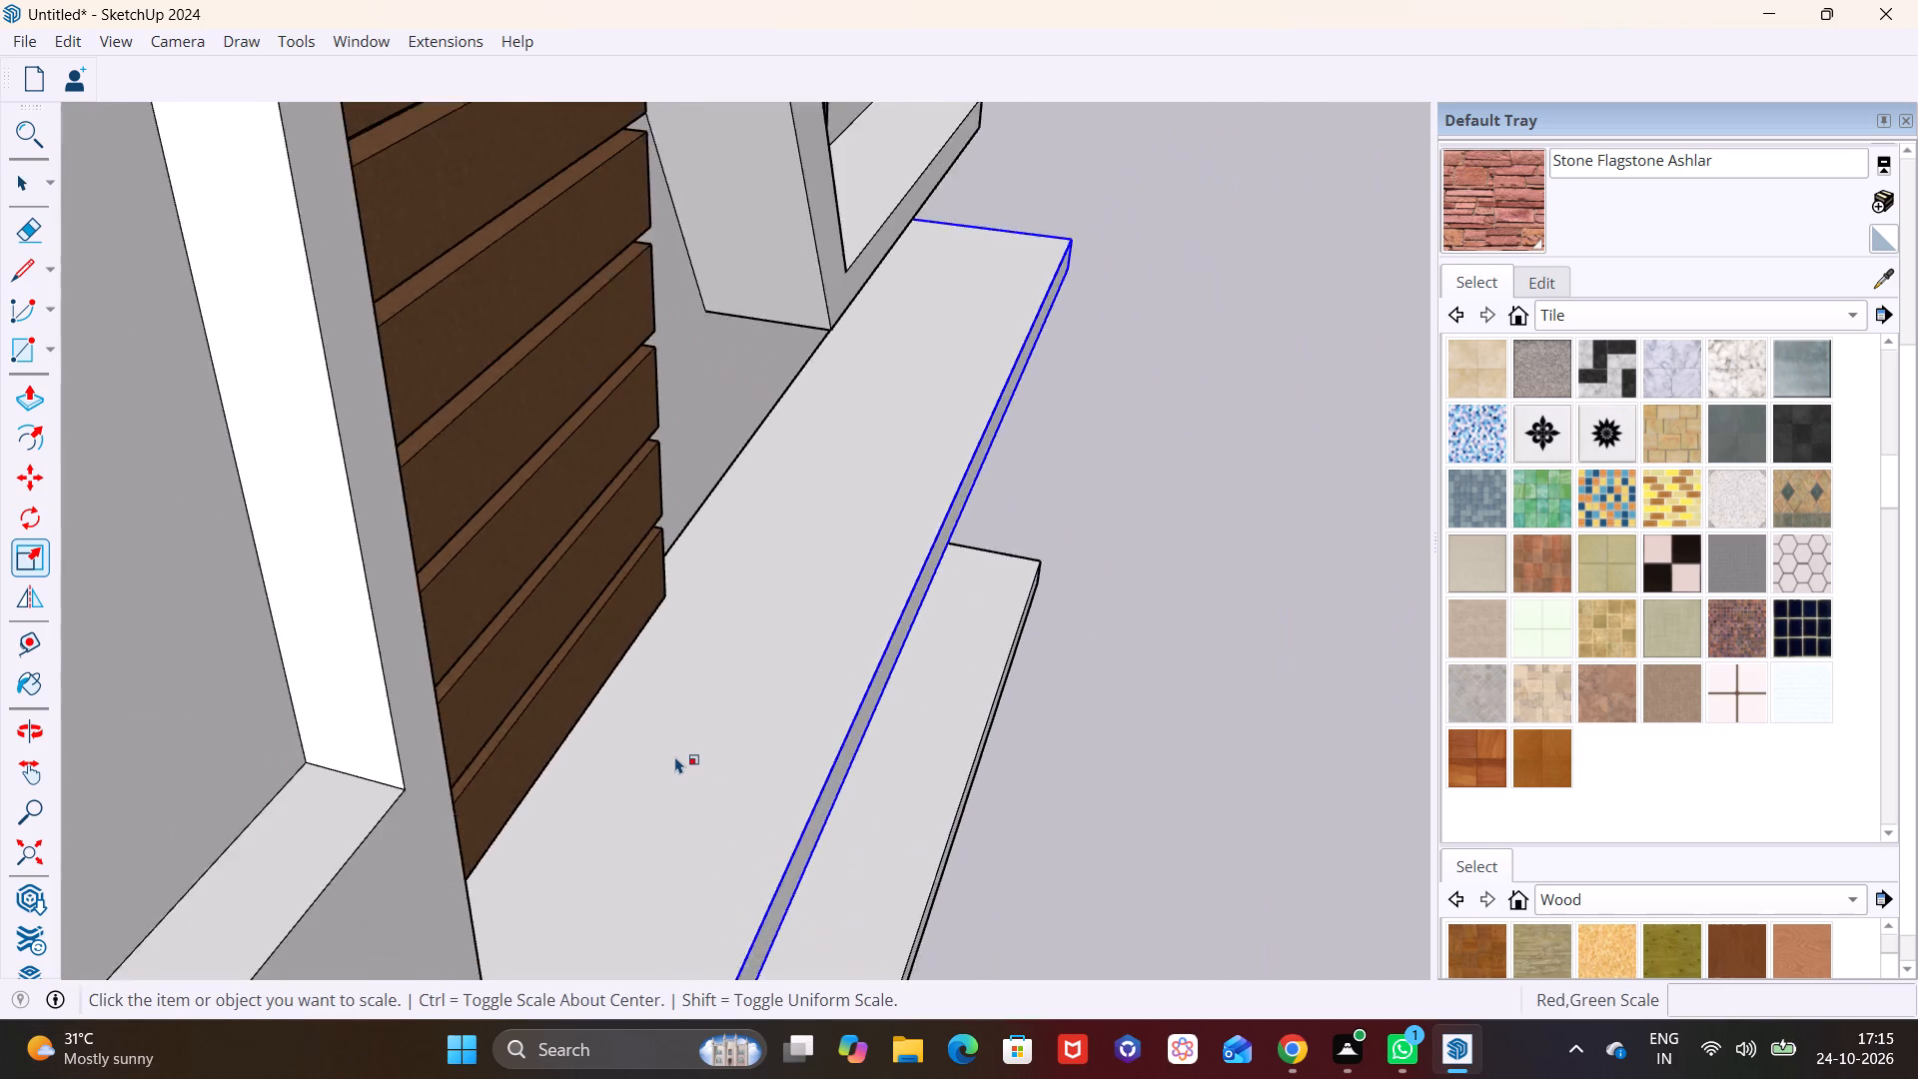
{"action": "scroll", "coordinate": [675, 756], "scroll_direction": "down", "scroll_amount": 12}
{"action": "middle_click_drag", "start_coordinate": [685, 817], "coordinate": [372, 606]}
{"action": "scroll", "coordinate": [445, 725], "scroll_direction": "up", "scroll_amount": 4}
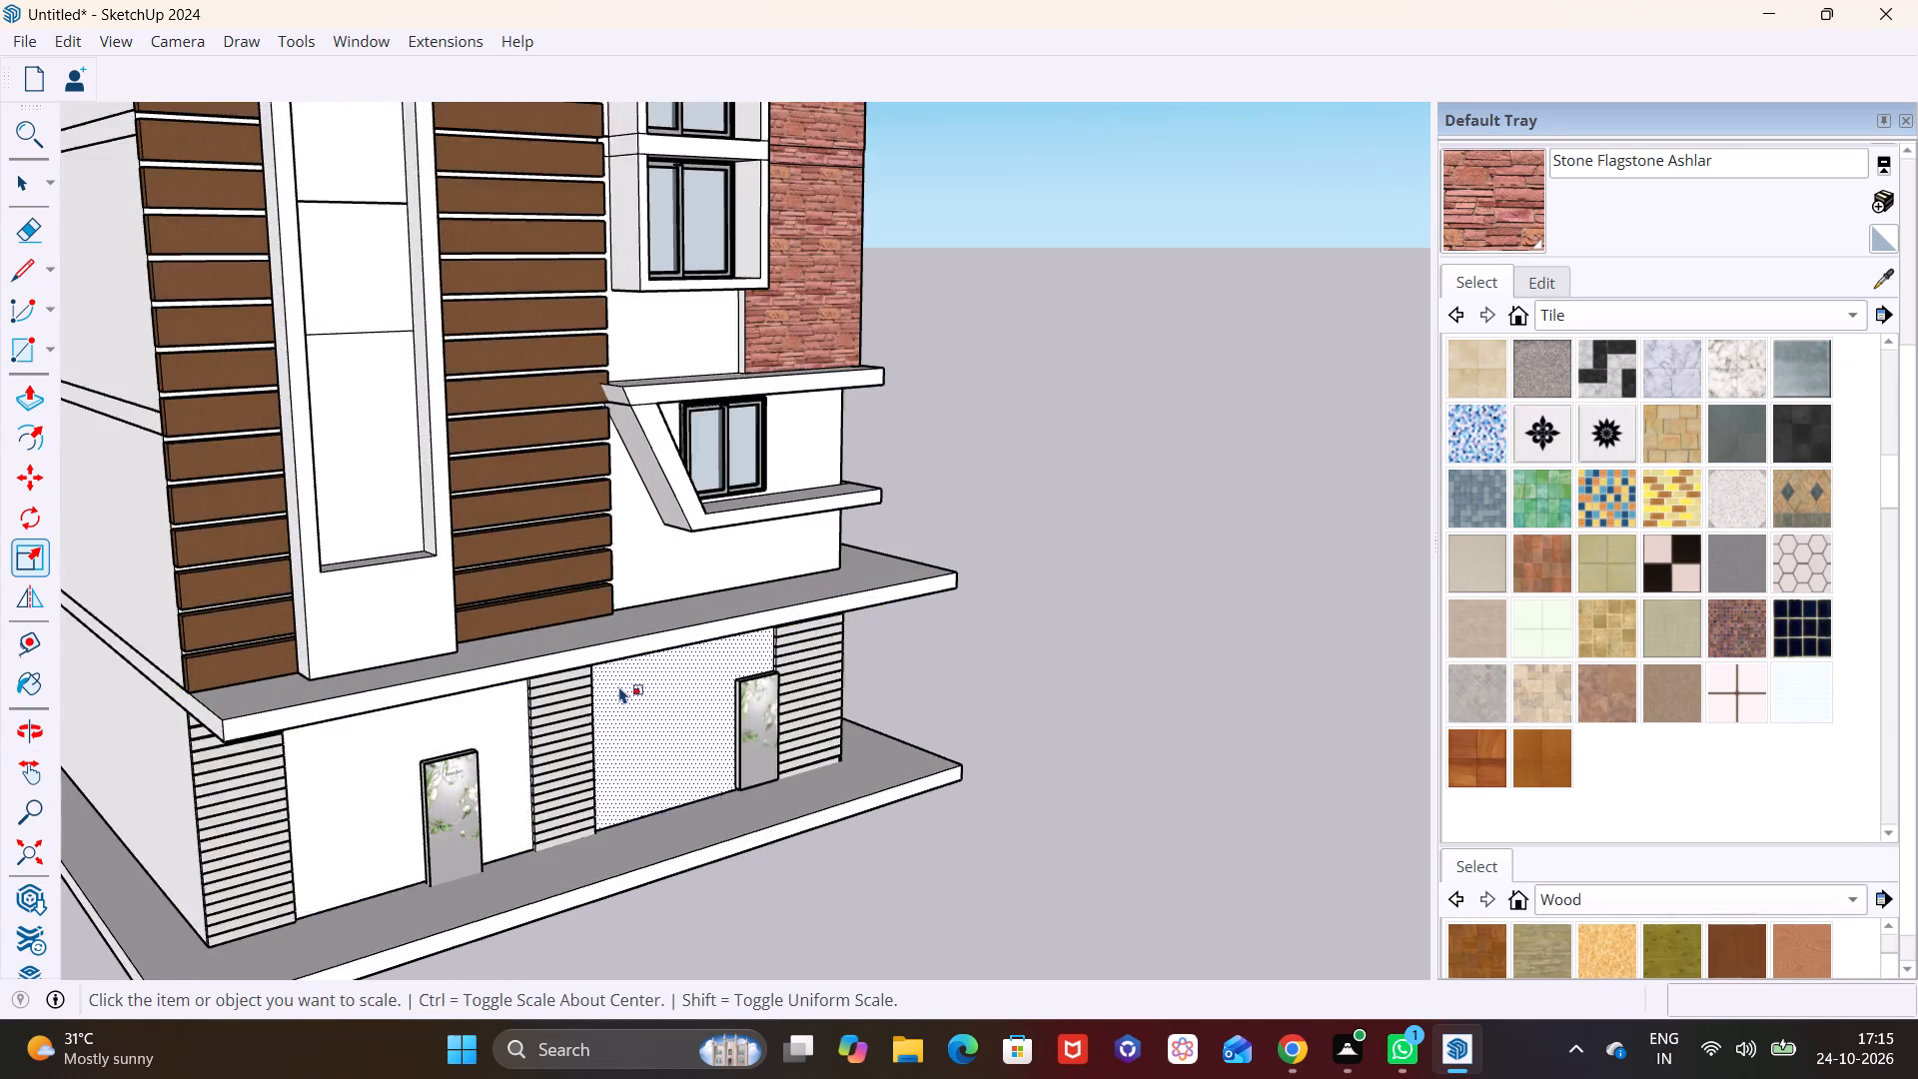
{"action": "scroll", "coordinate": [619, 686], "scroll_direction": "up", "scroll_amount": 6}
{"action": "middle_click_drag", "start_coordinate": [725, 693], "coordinate": [616, 659]}
{"action": "scroll", "coordinate": [710, 681], "scroll_direction": "up", "scroll_amount": 5}
{"action": "middle_click_drag", "start_coordinate": [815, 726], "coordinate": [819, 545], "text": "shift"}
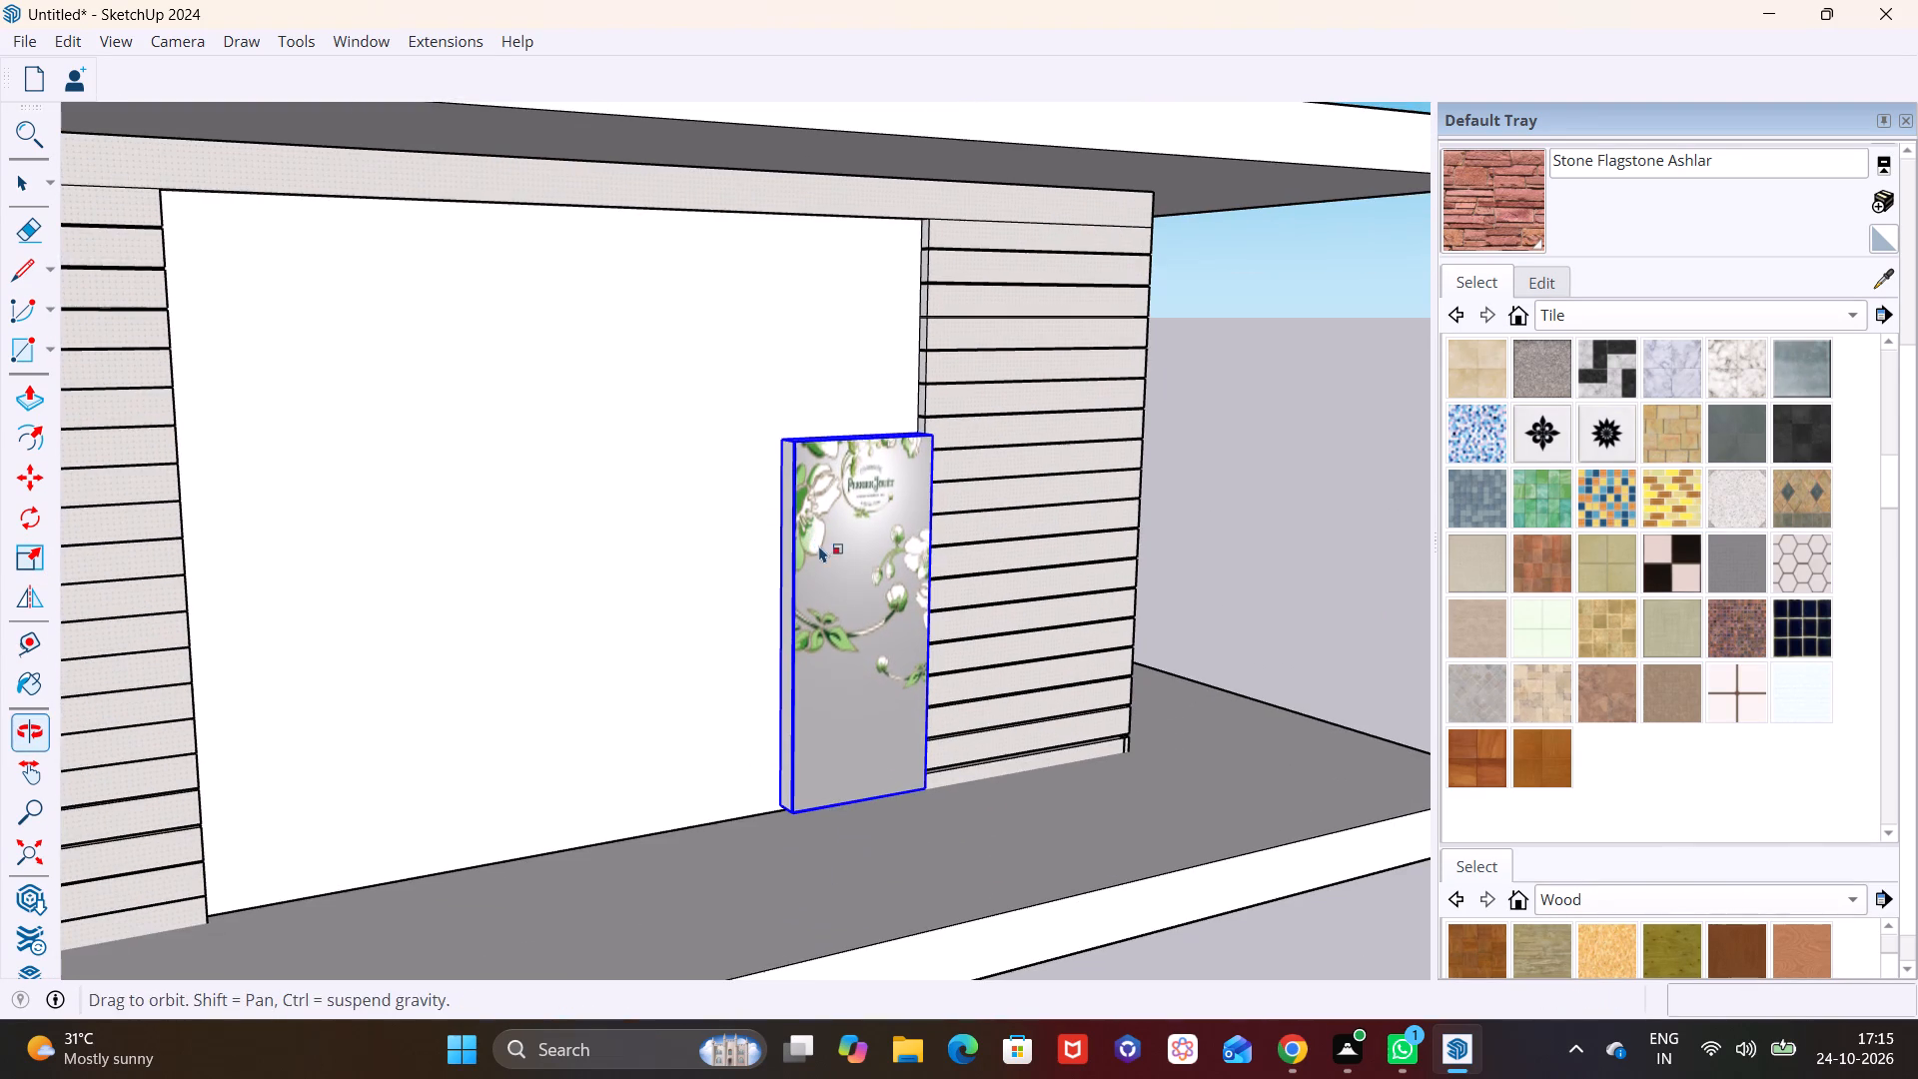
{"action": "left_click", "coordinate": [30, 551]}
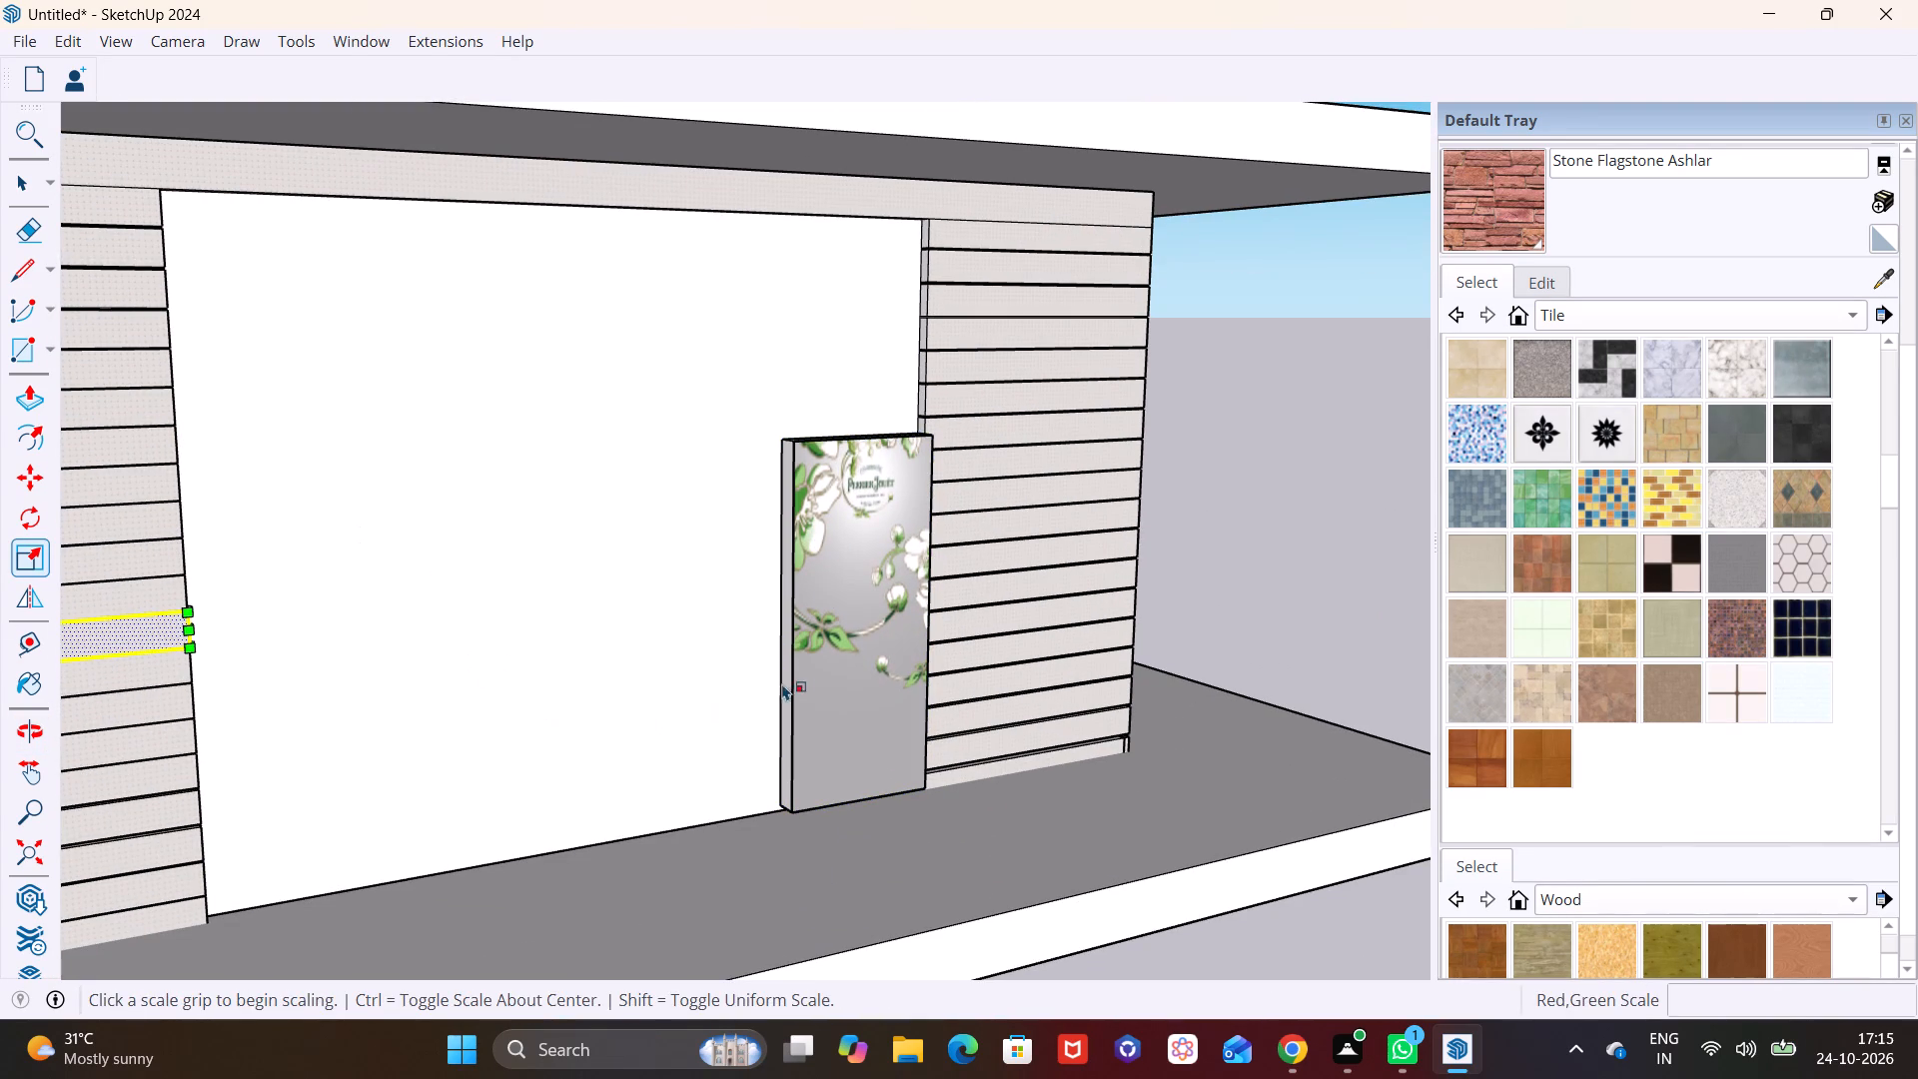
{"action": "key", "text": "space"}
{"action": "left_click", "coordinate": [807, 683]}
{"action": "left_click", "coordinate": [29, 559]}
{"action": "scroll", "coordinate": [813, 553], "scroll_direction": "up", "scroll_amount": 4}
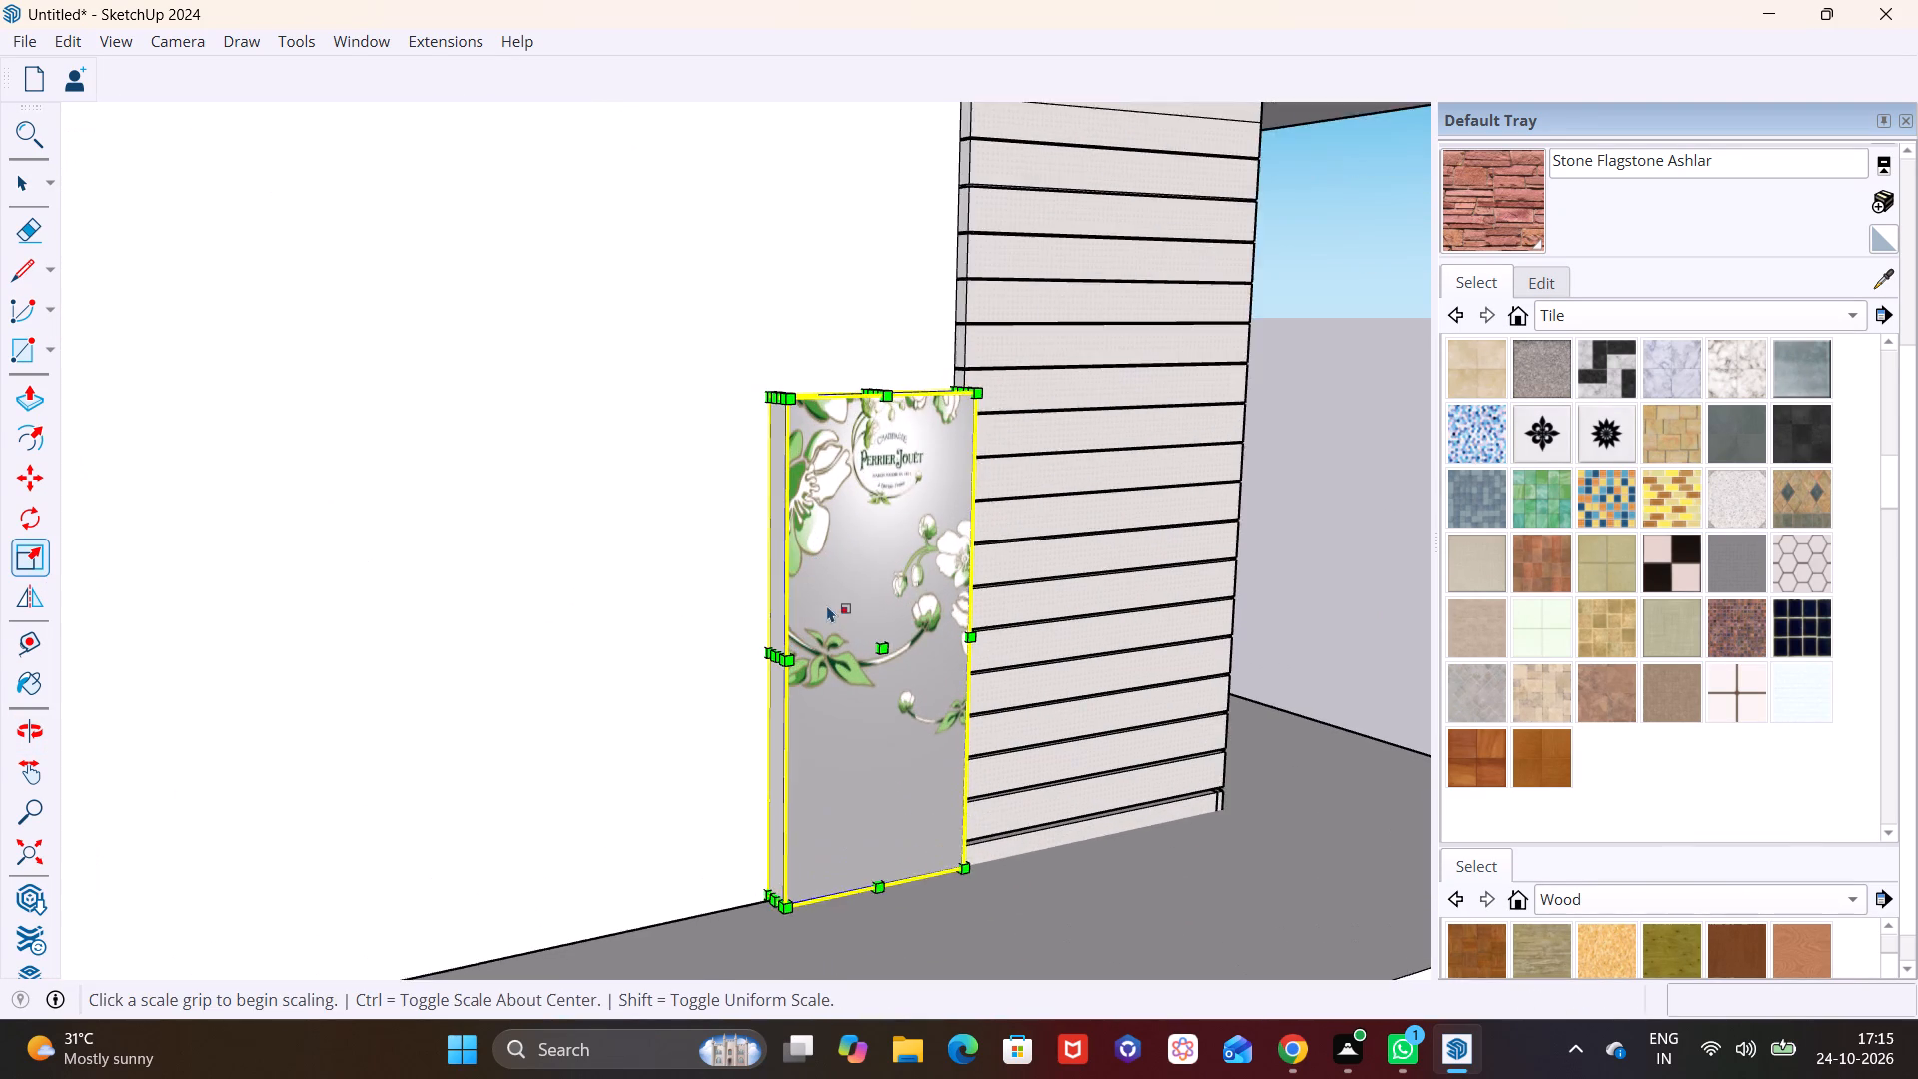
{"action": "scroll", "coordinate": [827, 605], "scroll_direction": "up", "scroll_amount": 1}
{"action": "left_click", "coordinate": [887, 652]}
{"action": "left_click", "coordinate": [880, 643]}
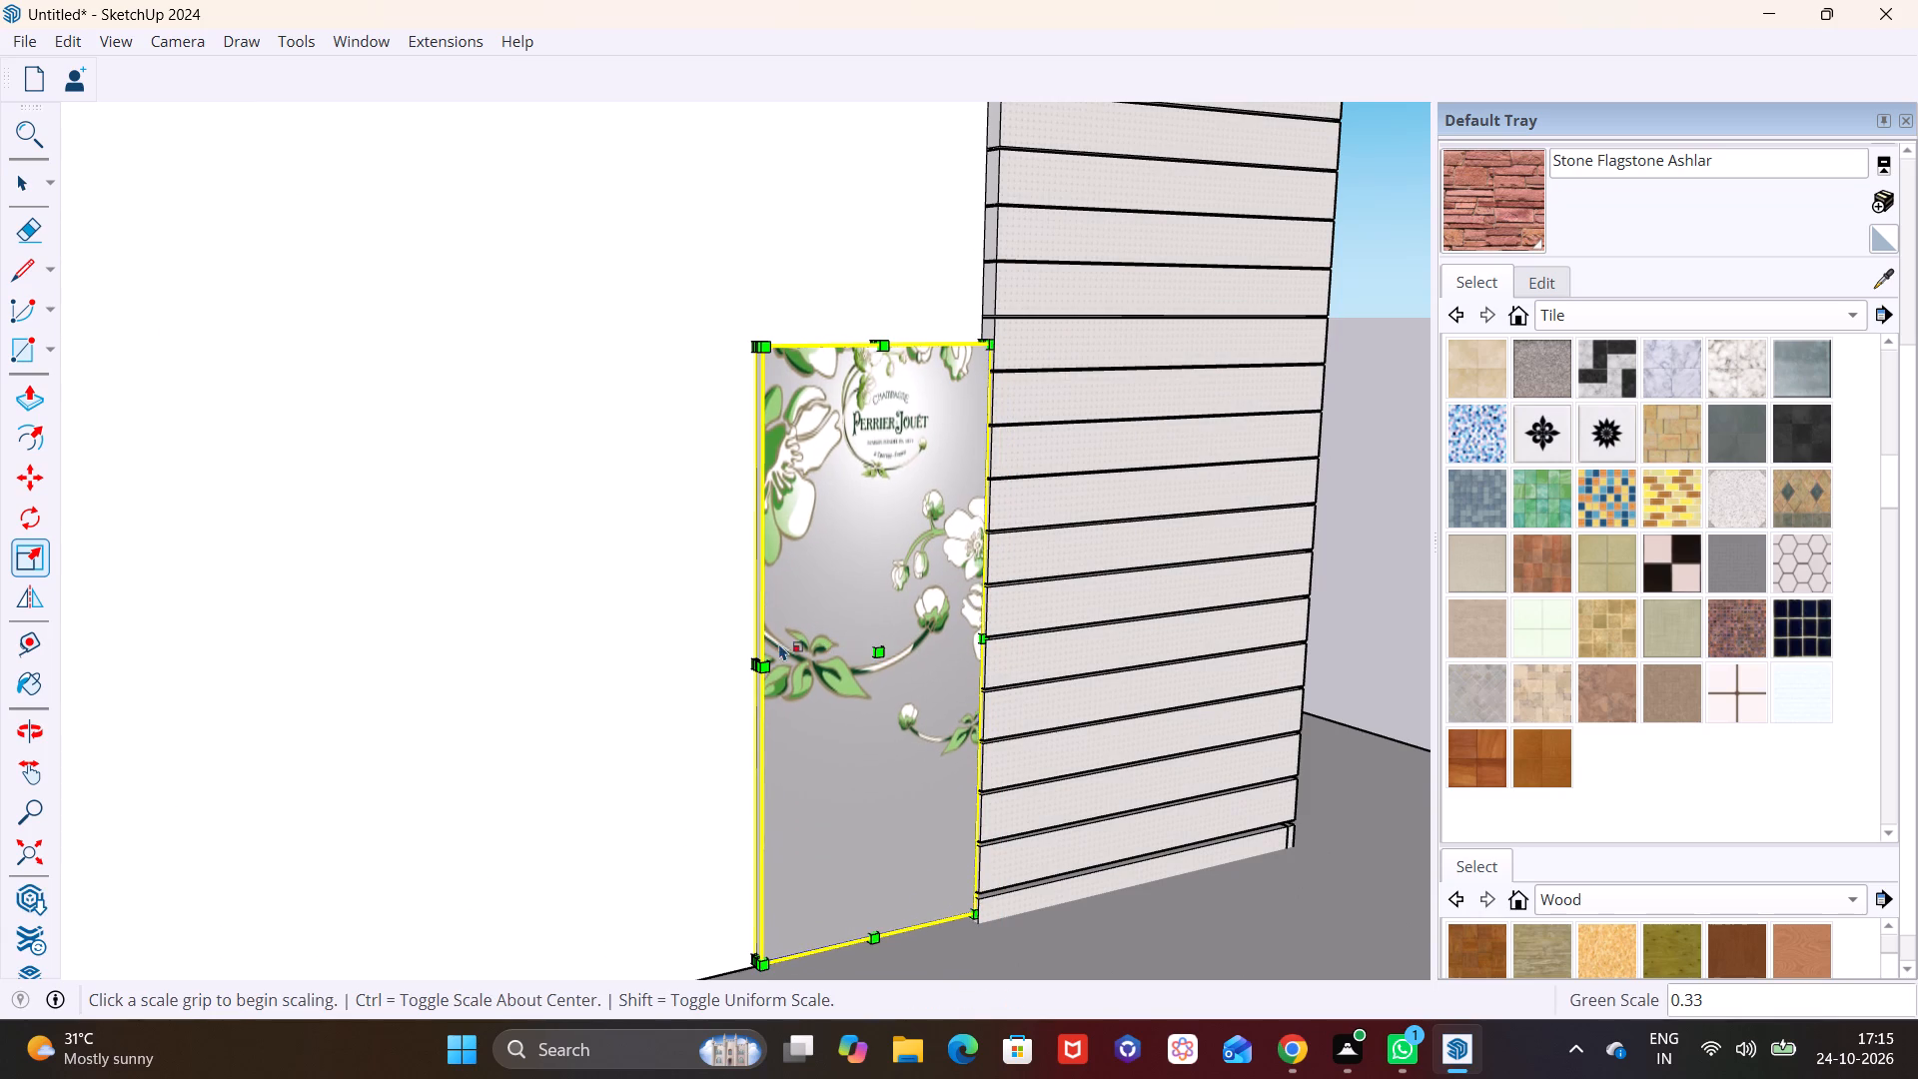
Scale the Perrier Jouet Wall sideways from its free side edge across the panel to the intermediate pillar.
{"action": "left_click", "coordinate": [745, 653]}
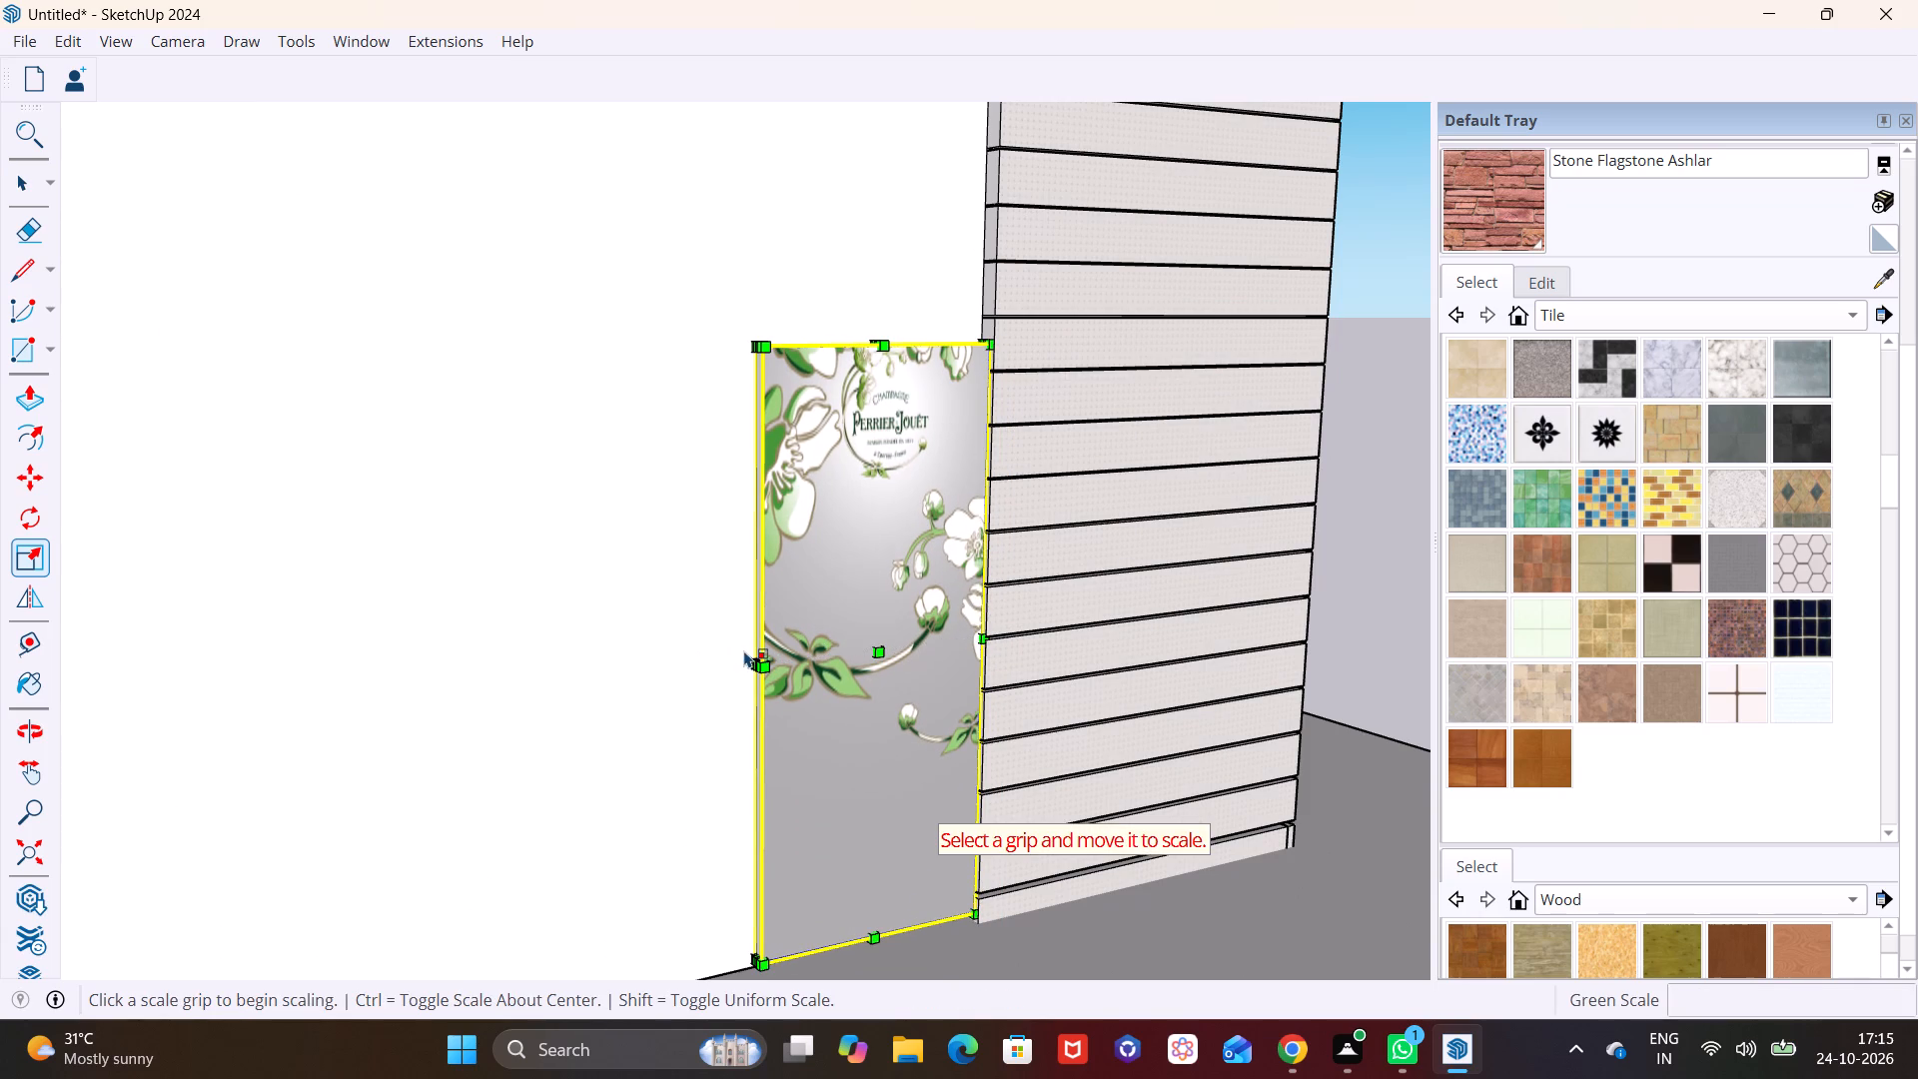
{"action": "left_click", "coordinate": [750, 653]}
{"action": "scroll", "coordinate": [553, 647], "scroll_direction": "down", "scroll_amount": 10}
{"action": "middle_click_drag", "start_coordinate": [553, 646], "coordinate": [710, 607]}
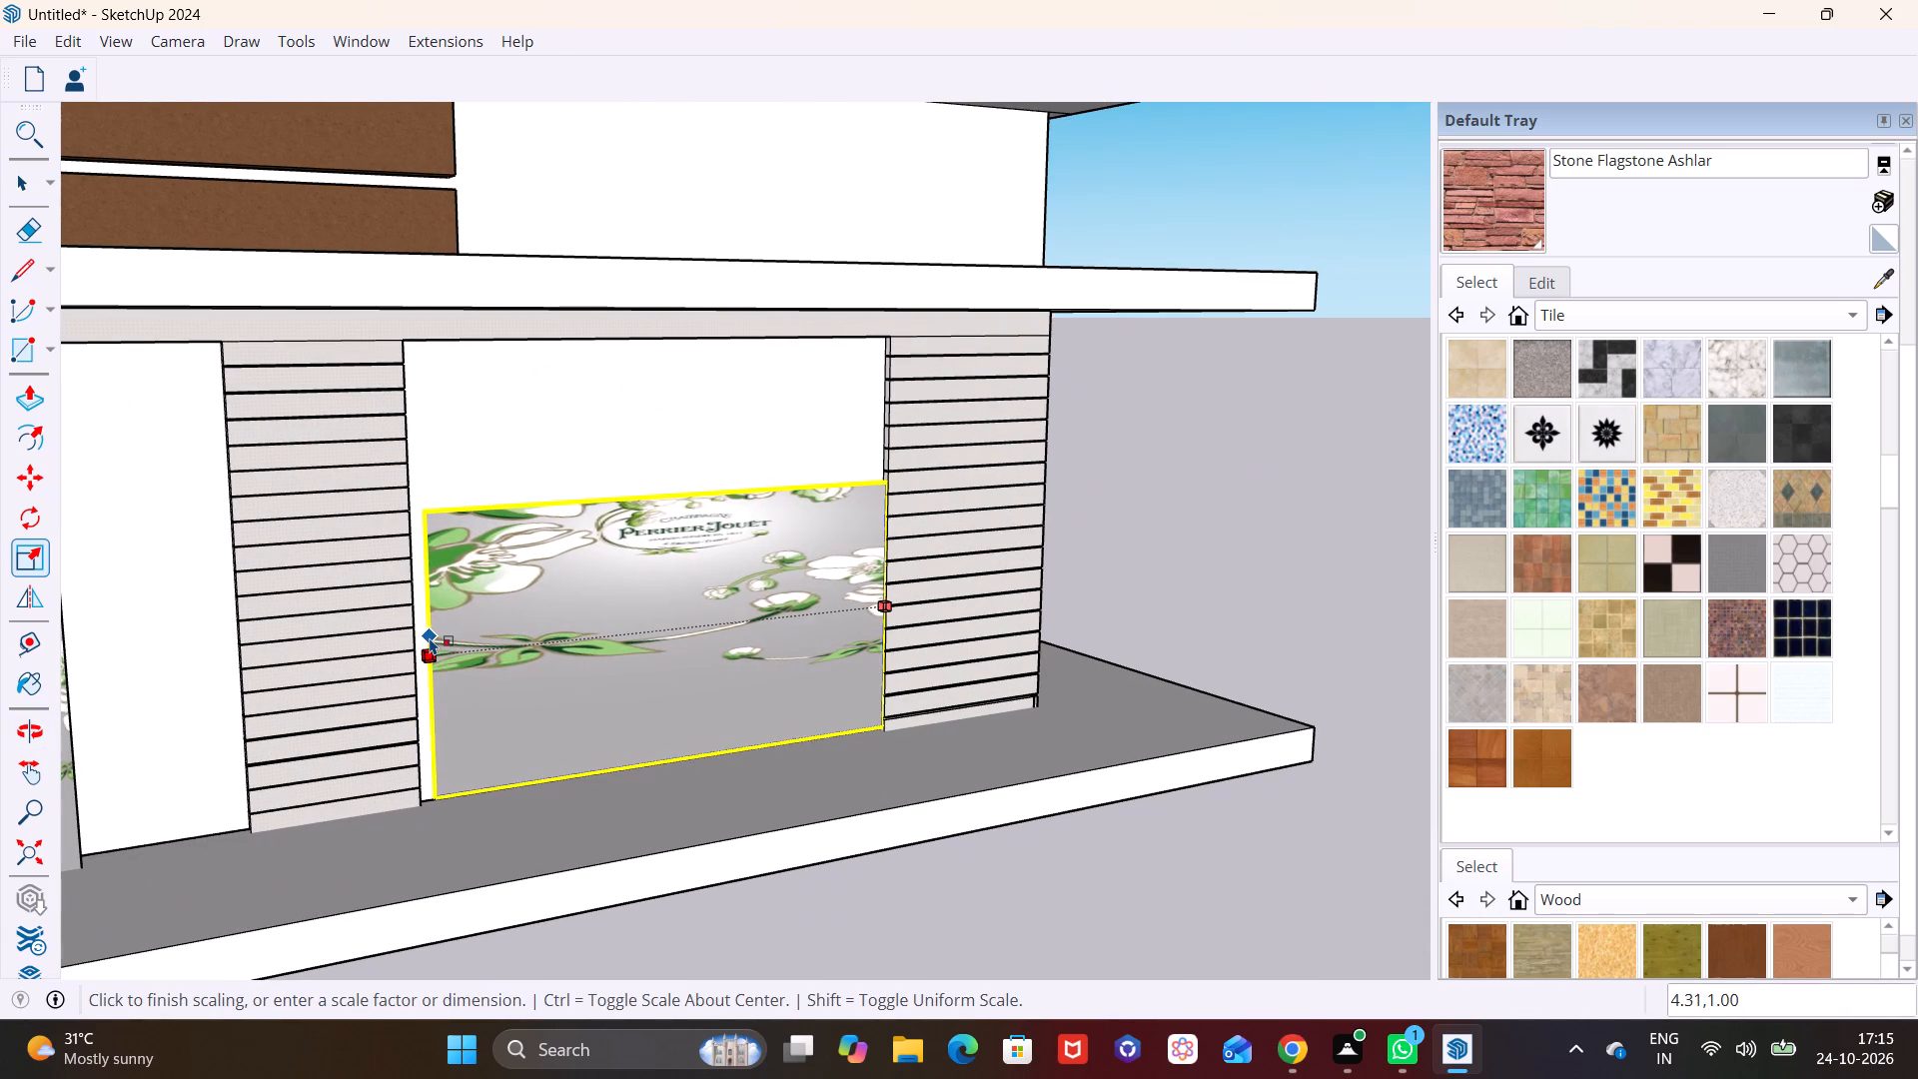
{"action": "scroll", "coordinate": [430, 639], "scroll_direction": "up", "scroll_amount": 7}
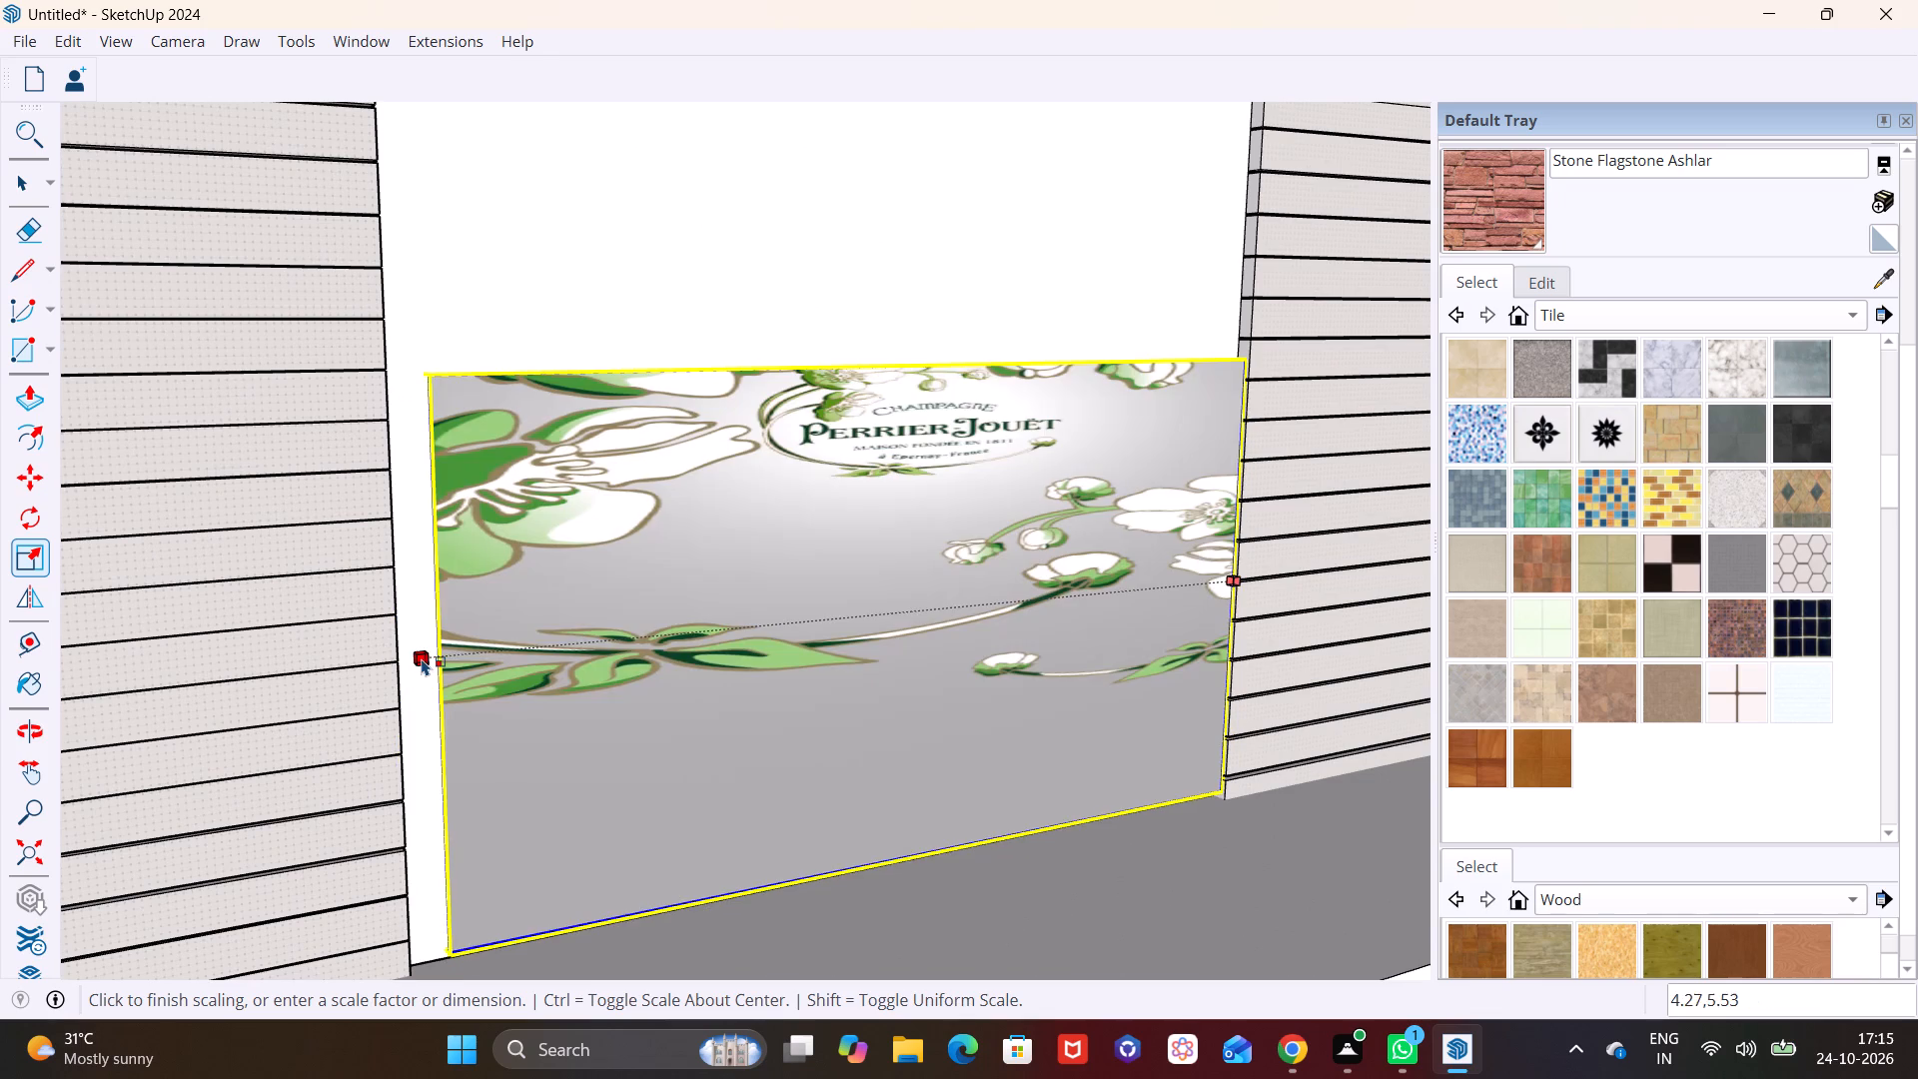
{"action": "left_click", "coordinate": [403, 668]}
Scale the widened Perrier Jouet Wall upward along blue by about 1.68 from its top edge to the overhanging slab.
{"action": "middle_click_drag", "start_coordinate": [744, 565], "coordinate": [547, 682]}
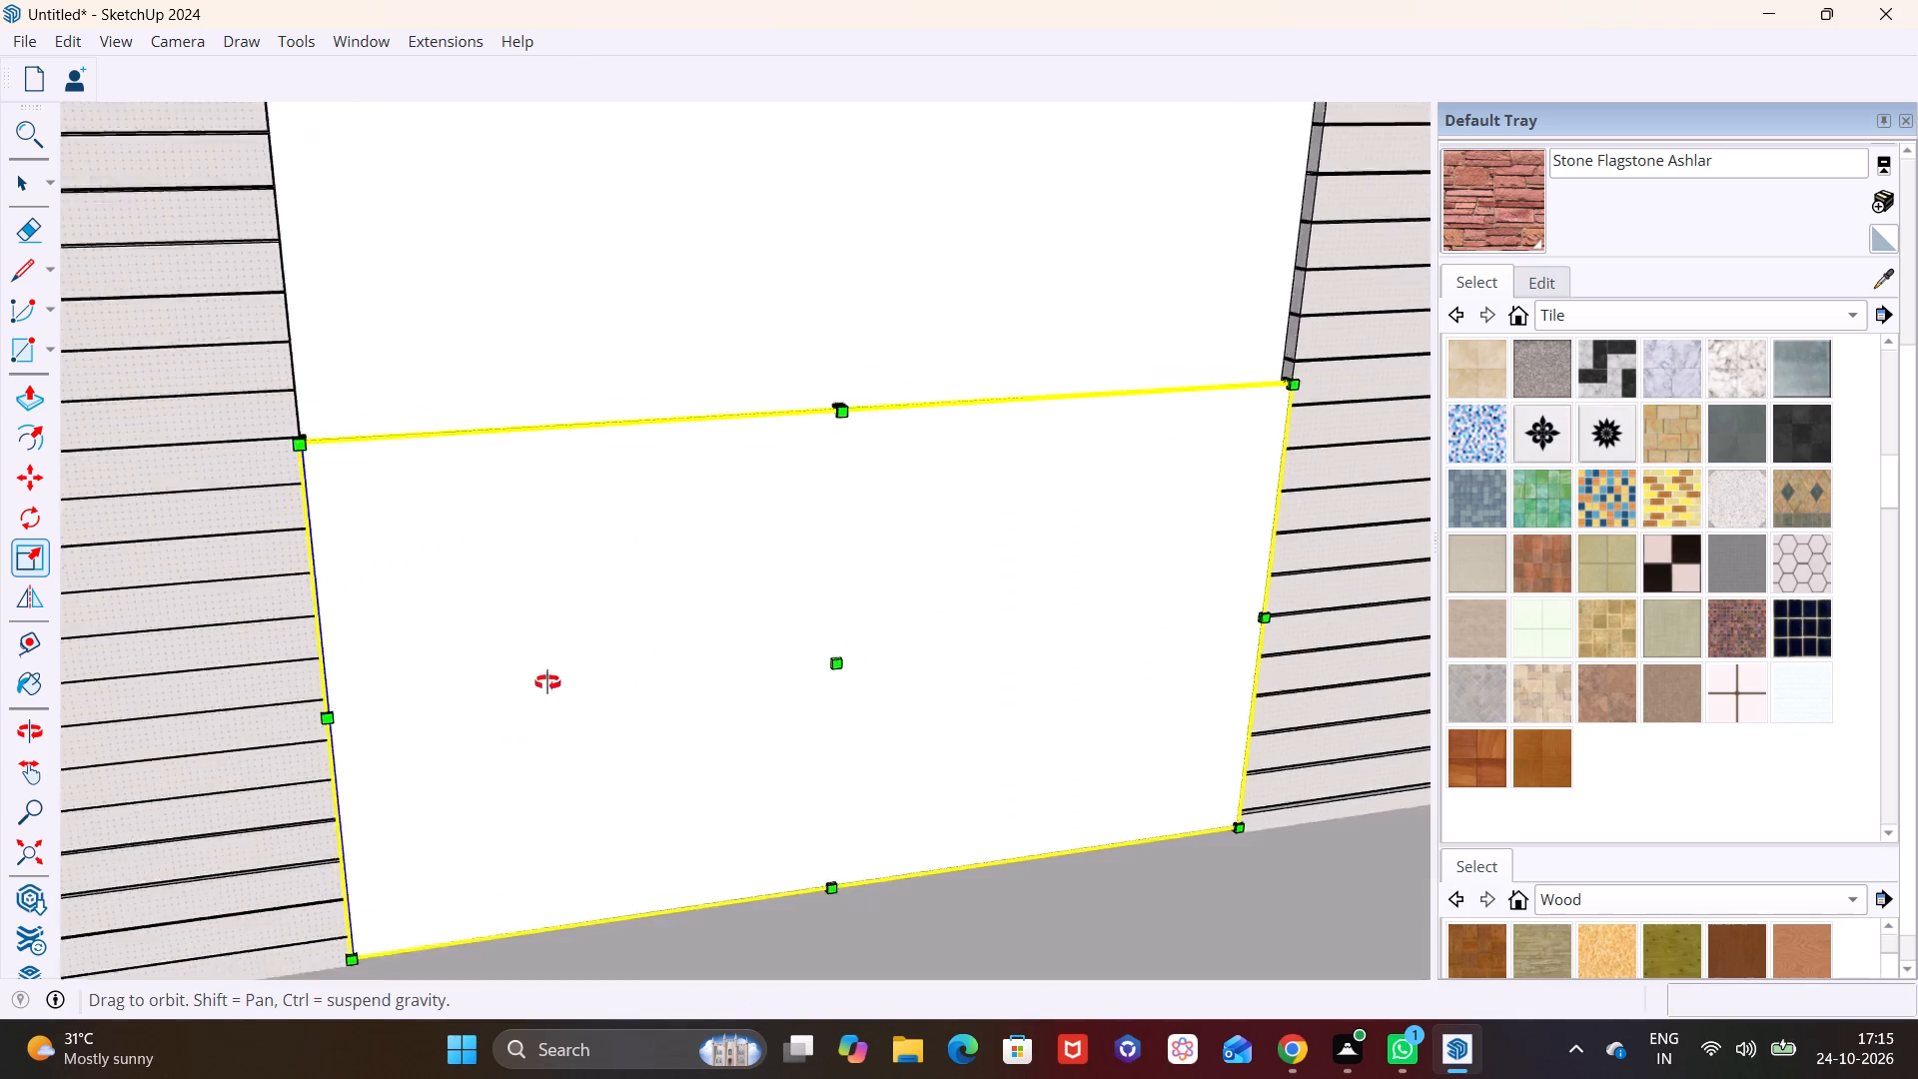
{"action": "middle_click_drag", "start_coordinate": [547, 682], "coordinate": [179, 759]}
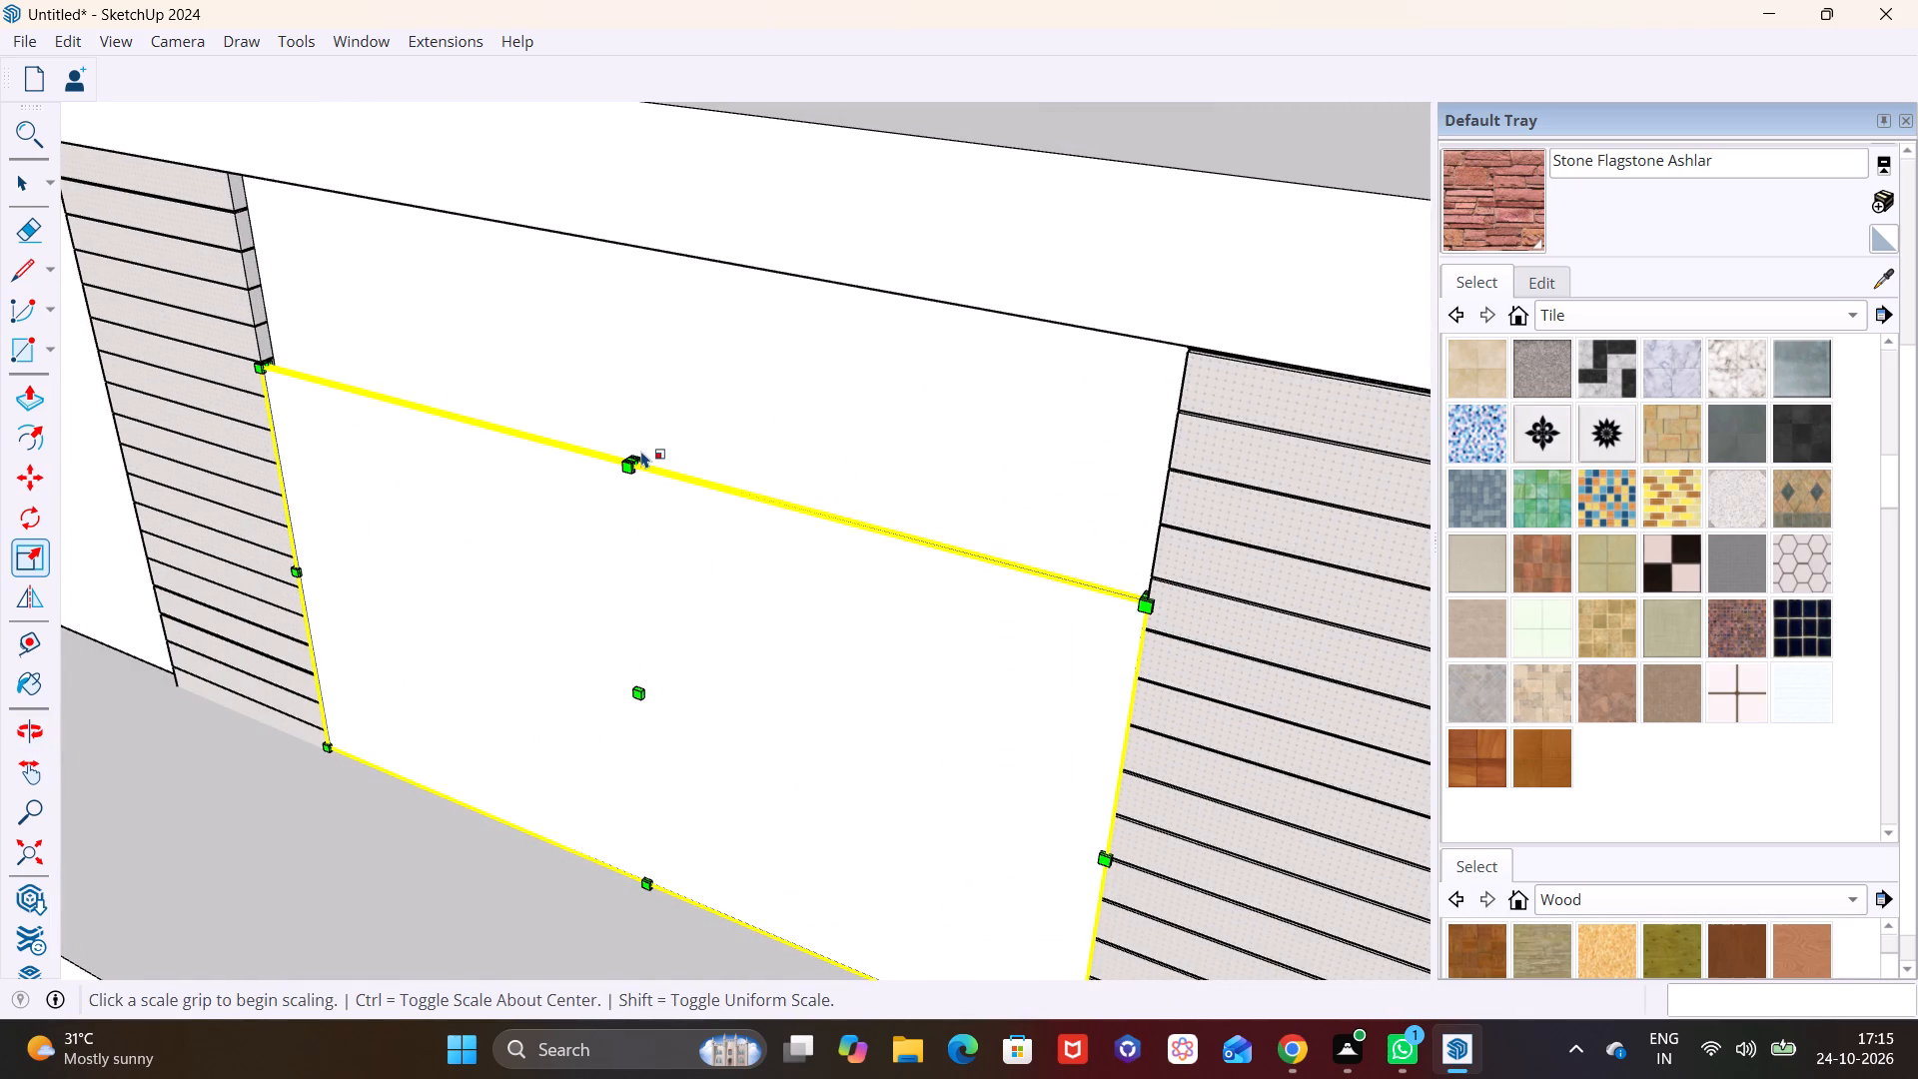
{"action": "scroll", "coordinate": [647, 451], "scroll_direction": "up", "scroll_amount": 6}
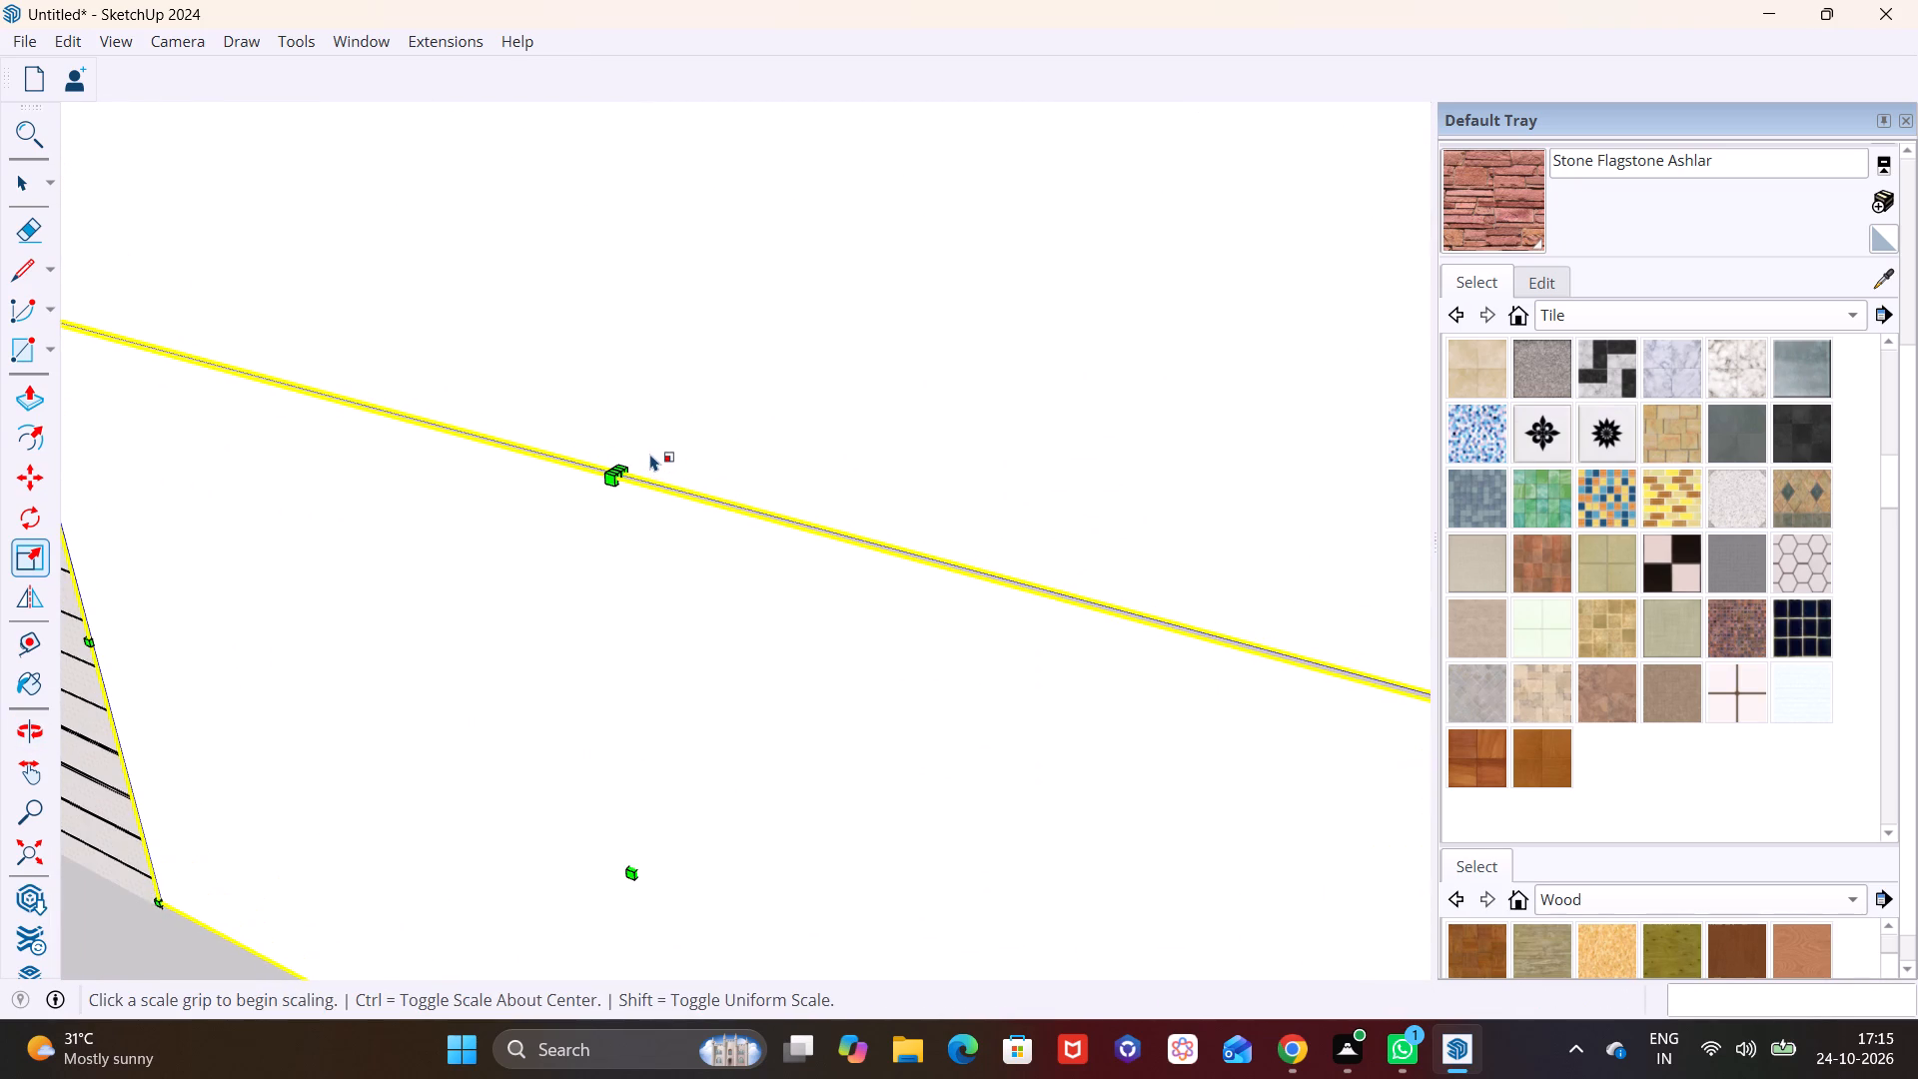
{"action": "left_click", "coordinate": [624, 480]}
{"action": "scroll", "coordinate": [640, 308], "scroll_direction": "down", "scroll_amount": 6}
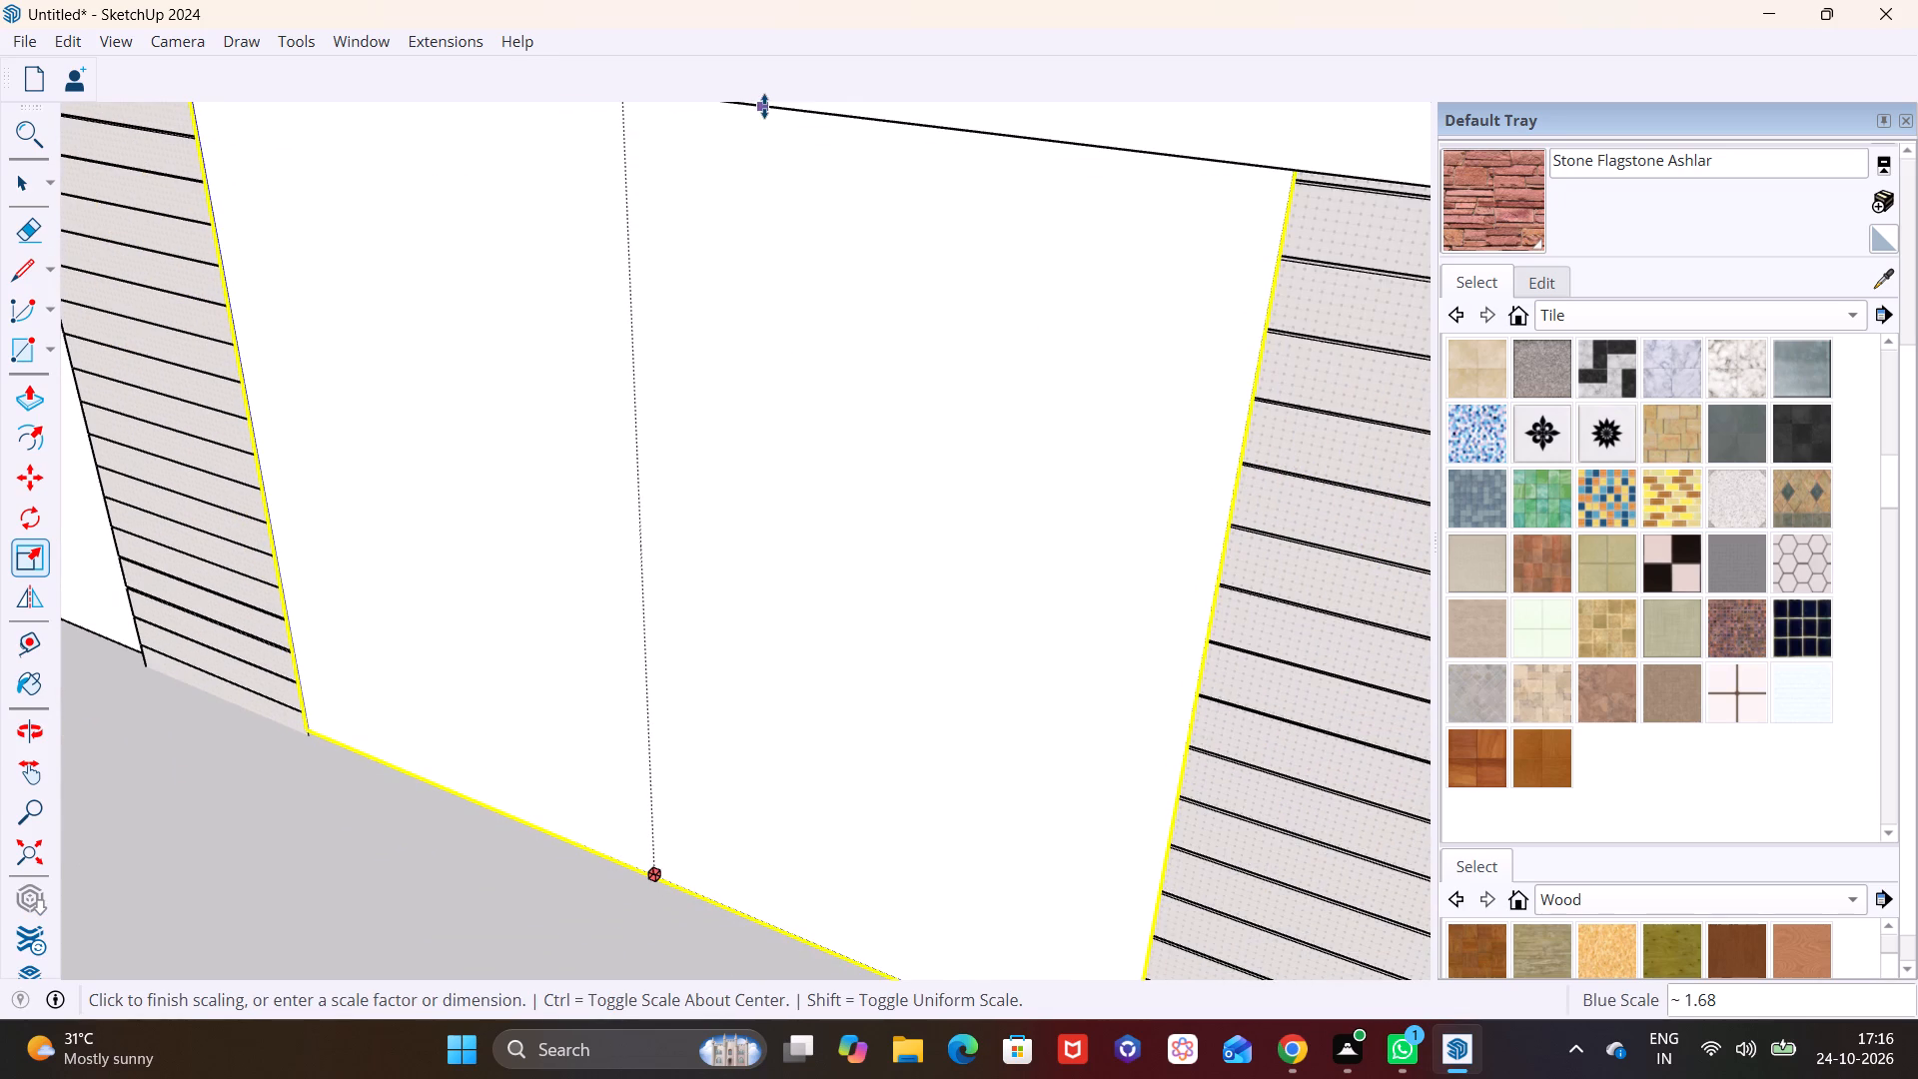
{"action": "left_click", "coordinate": [764, 106]}
{"action": "middle_click_drag", "start_coordinate": [860, 534], "coordinate": [853, 260]}
{"action": "scroll", "coordinate": [885, 473], "scroll_direction": "down", "scroll_amount": 6}
{"action": "key", "text": "space"}
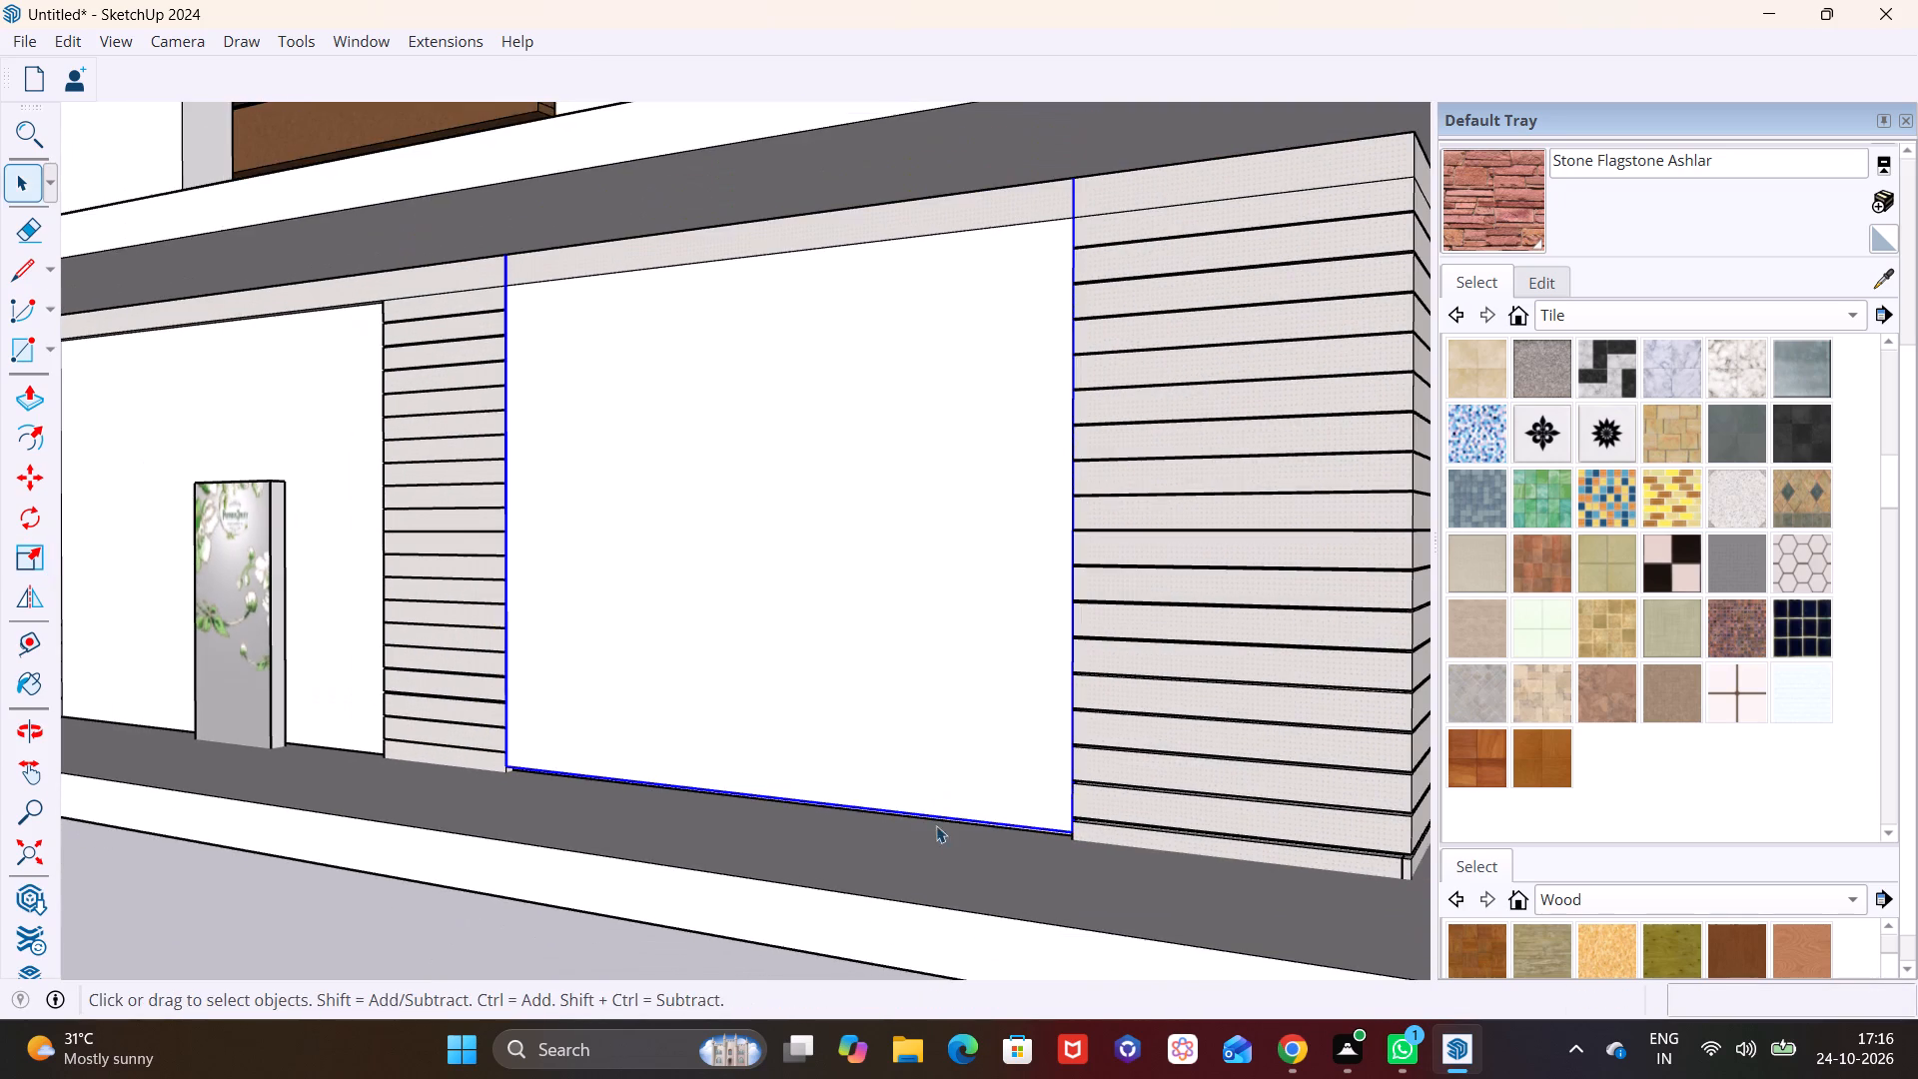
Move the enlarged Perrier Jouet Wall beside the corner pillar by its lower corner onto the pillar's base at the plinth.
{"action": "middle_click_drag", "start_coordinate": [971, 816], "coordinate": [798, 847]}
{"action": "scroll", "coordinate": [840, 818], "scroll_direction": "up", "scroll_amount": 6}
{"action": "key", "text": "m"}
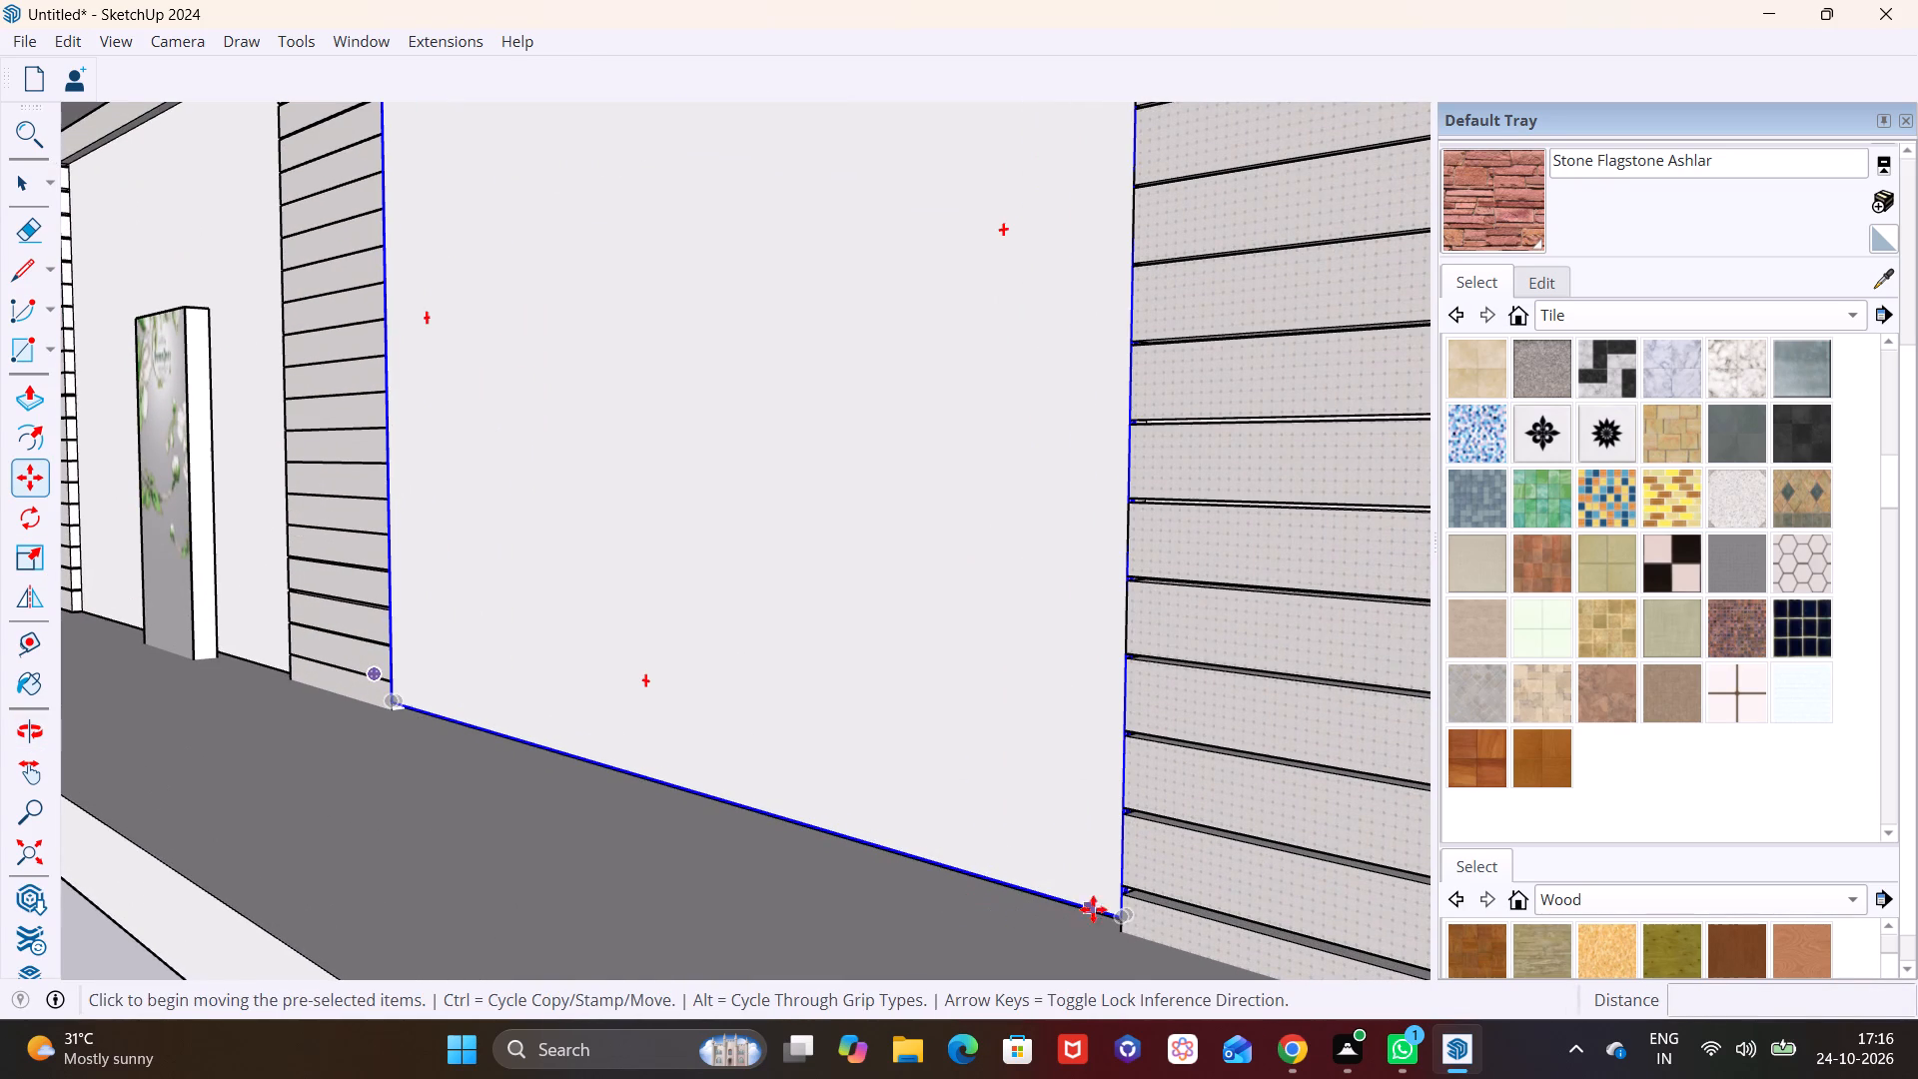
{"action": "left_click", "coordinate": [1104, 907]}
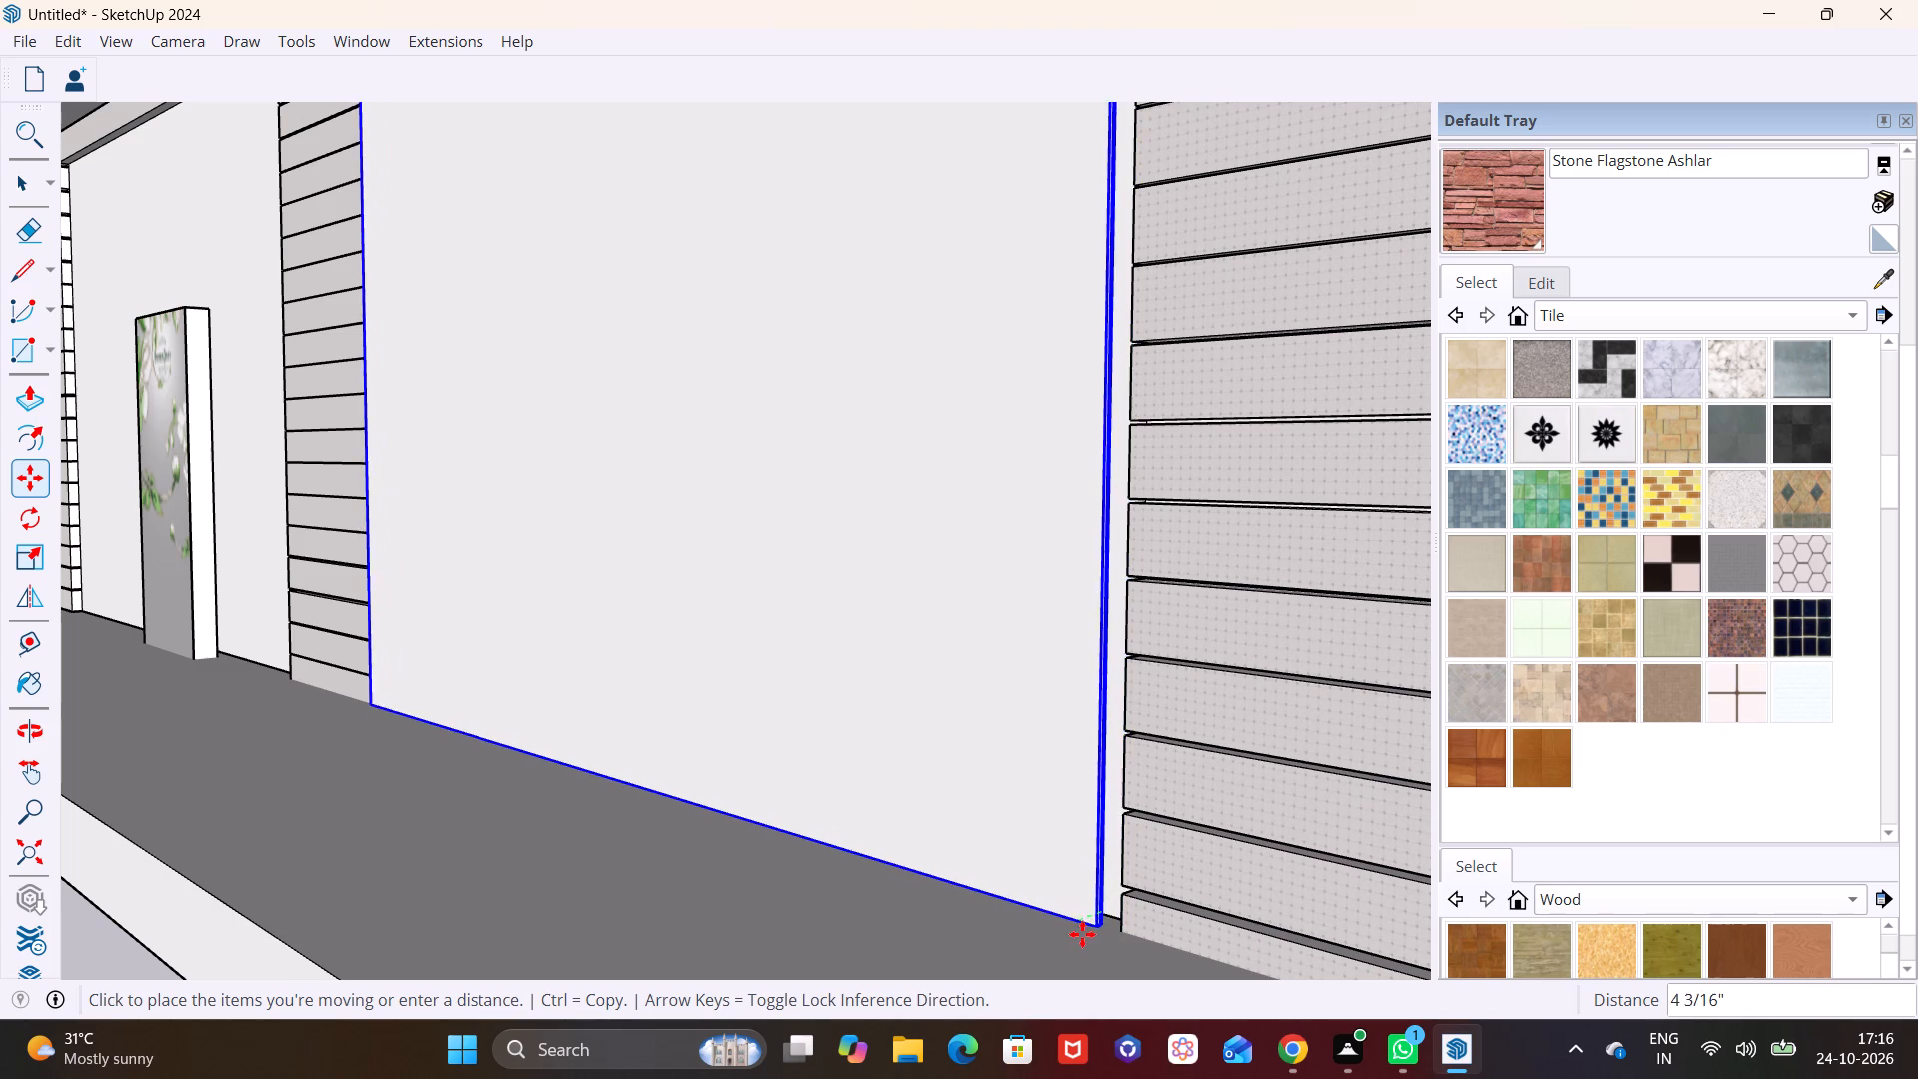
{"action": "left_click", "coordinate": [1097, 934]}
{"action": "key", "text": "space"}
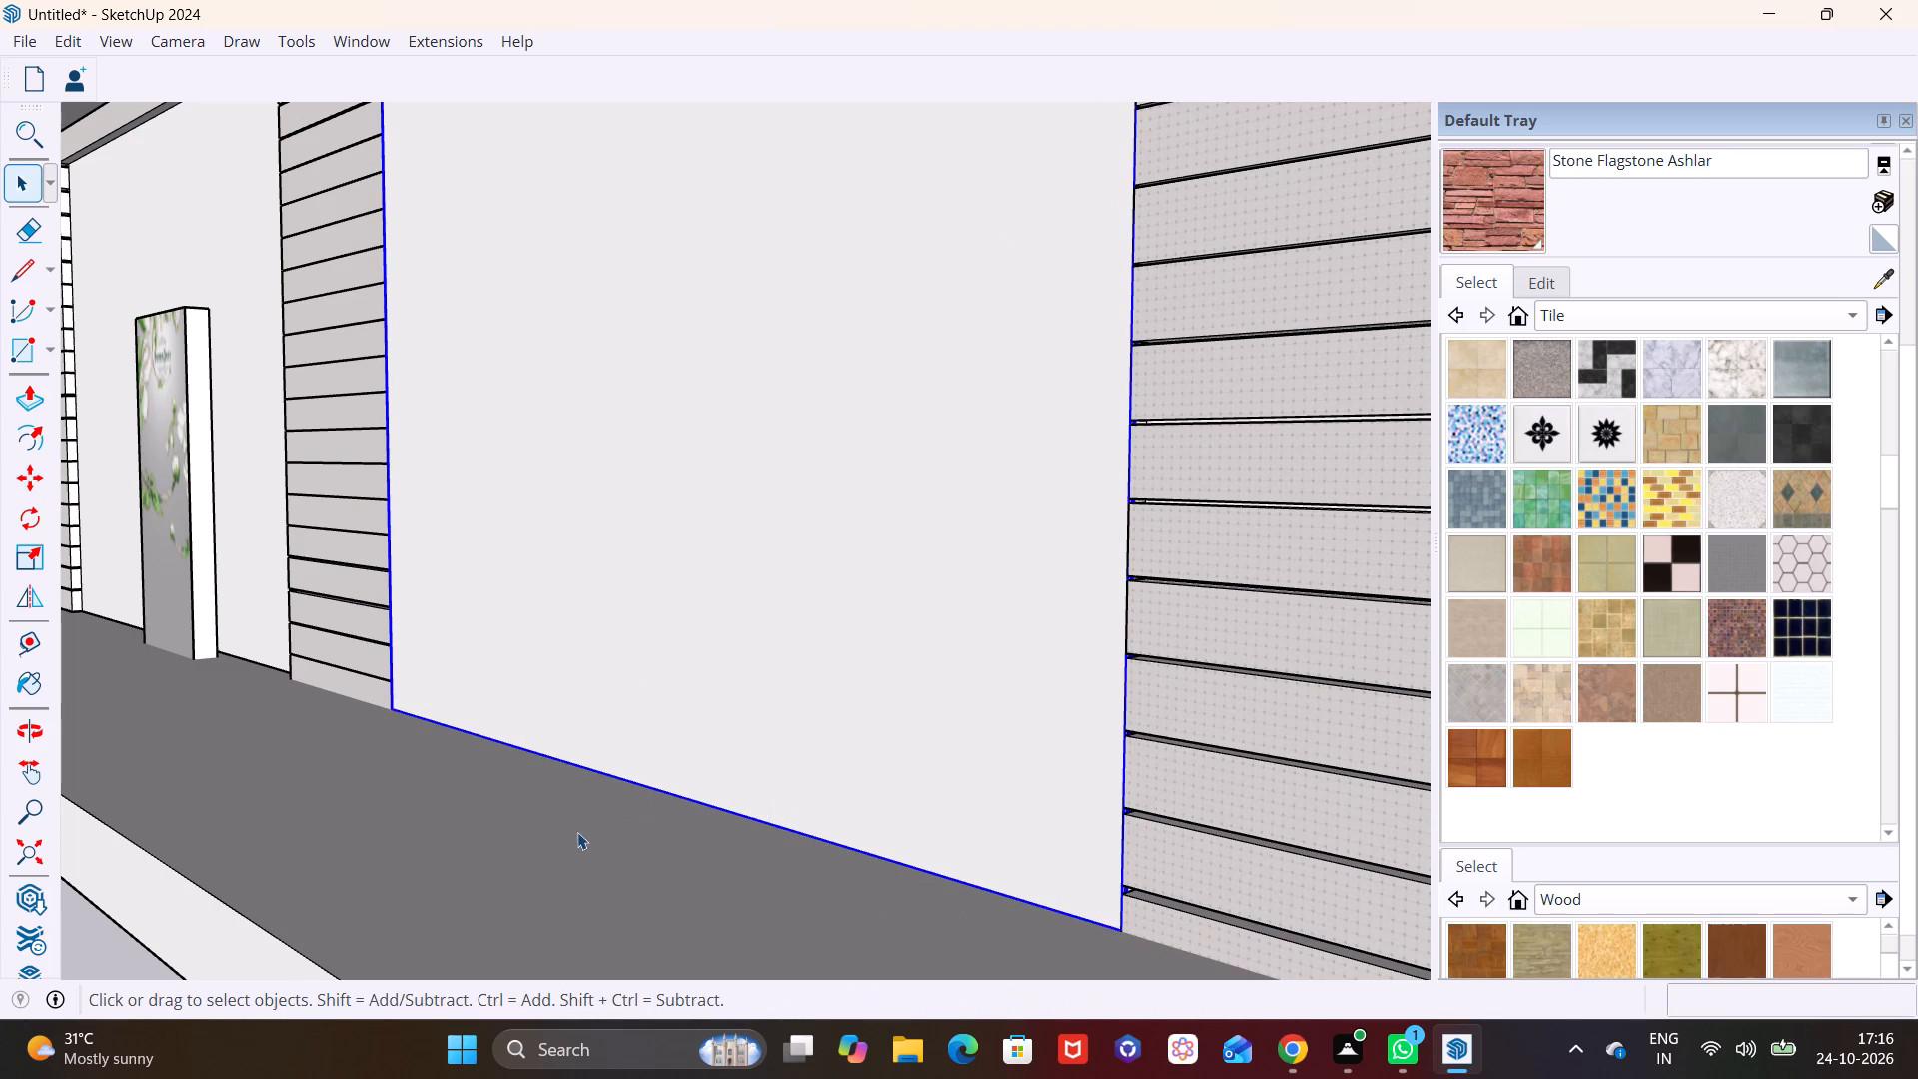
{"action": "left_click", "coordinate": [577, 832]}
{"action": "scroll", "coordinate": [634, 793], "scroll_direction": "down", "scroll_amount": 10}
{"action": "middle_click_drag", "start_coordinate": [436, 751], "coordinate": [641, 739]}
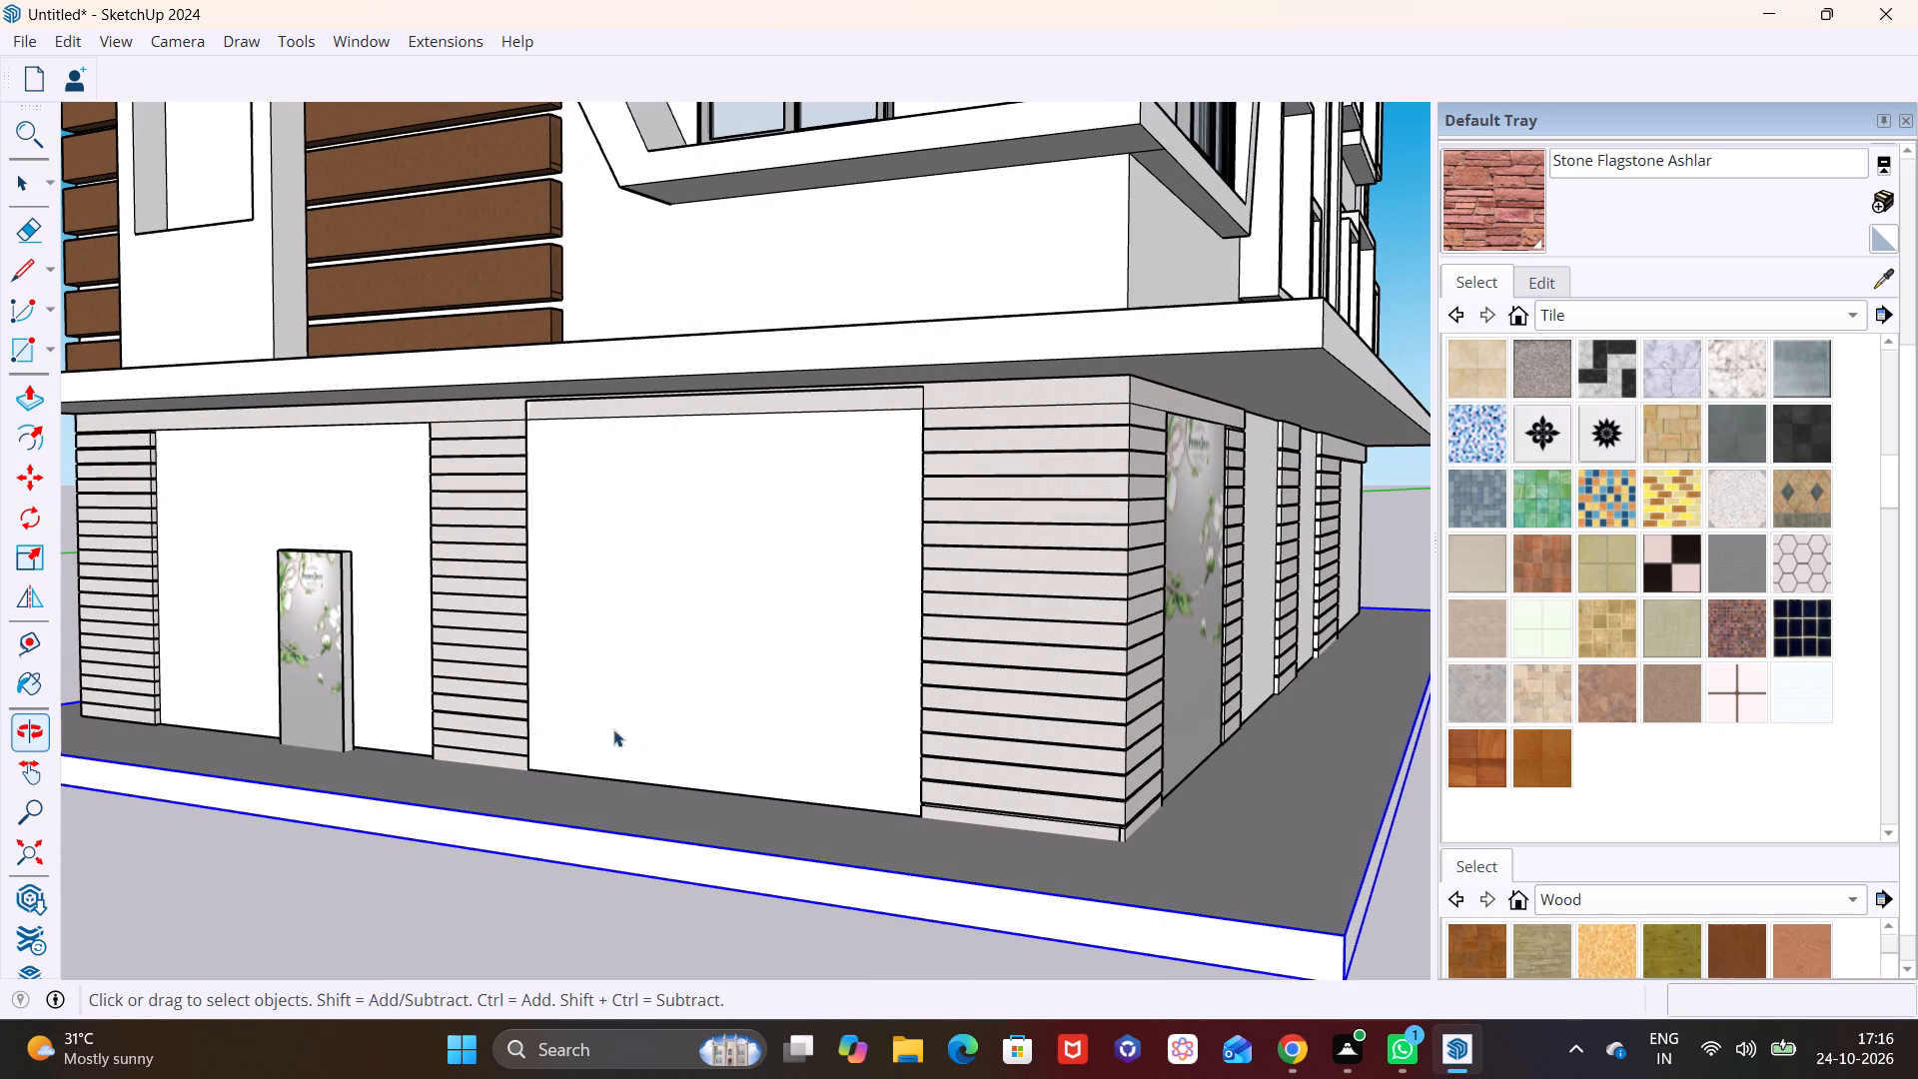
Scale the small Perrier Jouet Wall in the neighbouring bay along red from both side edges to span between the pillars.
{"action": "left_click", "coordinate": [338, 675]}
{"action": "scroll", "coordinate": [347, 672], "scroll_direction": "up", "scroll_amount": 7}
{"action": "middle_click_drag", "start_coordinate": [353, 672], "coordinate": [673, 676], "text": "shift"}
{"action": "scroll", "coordinate": [673, 676], "scroll_direction": "down", "scroll_amount": 1, "text": "shift"}
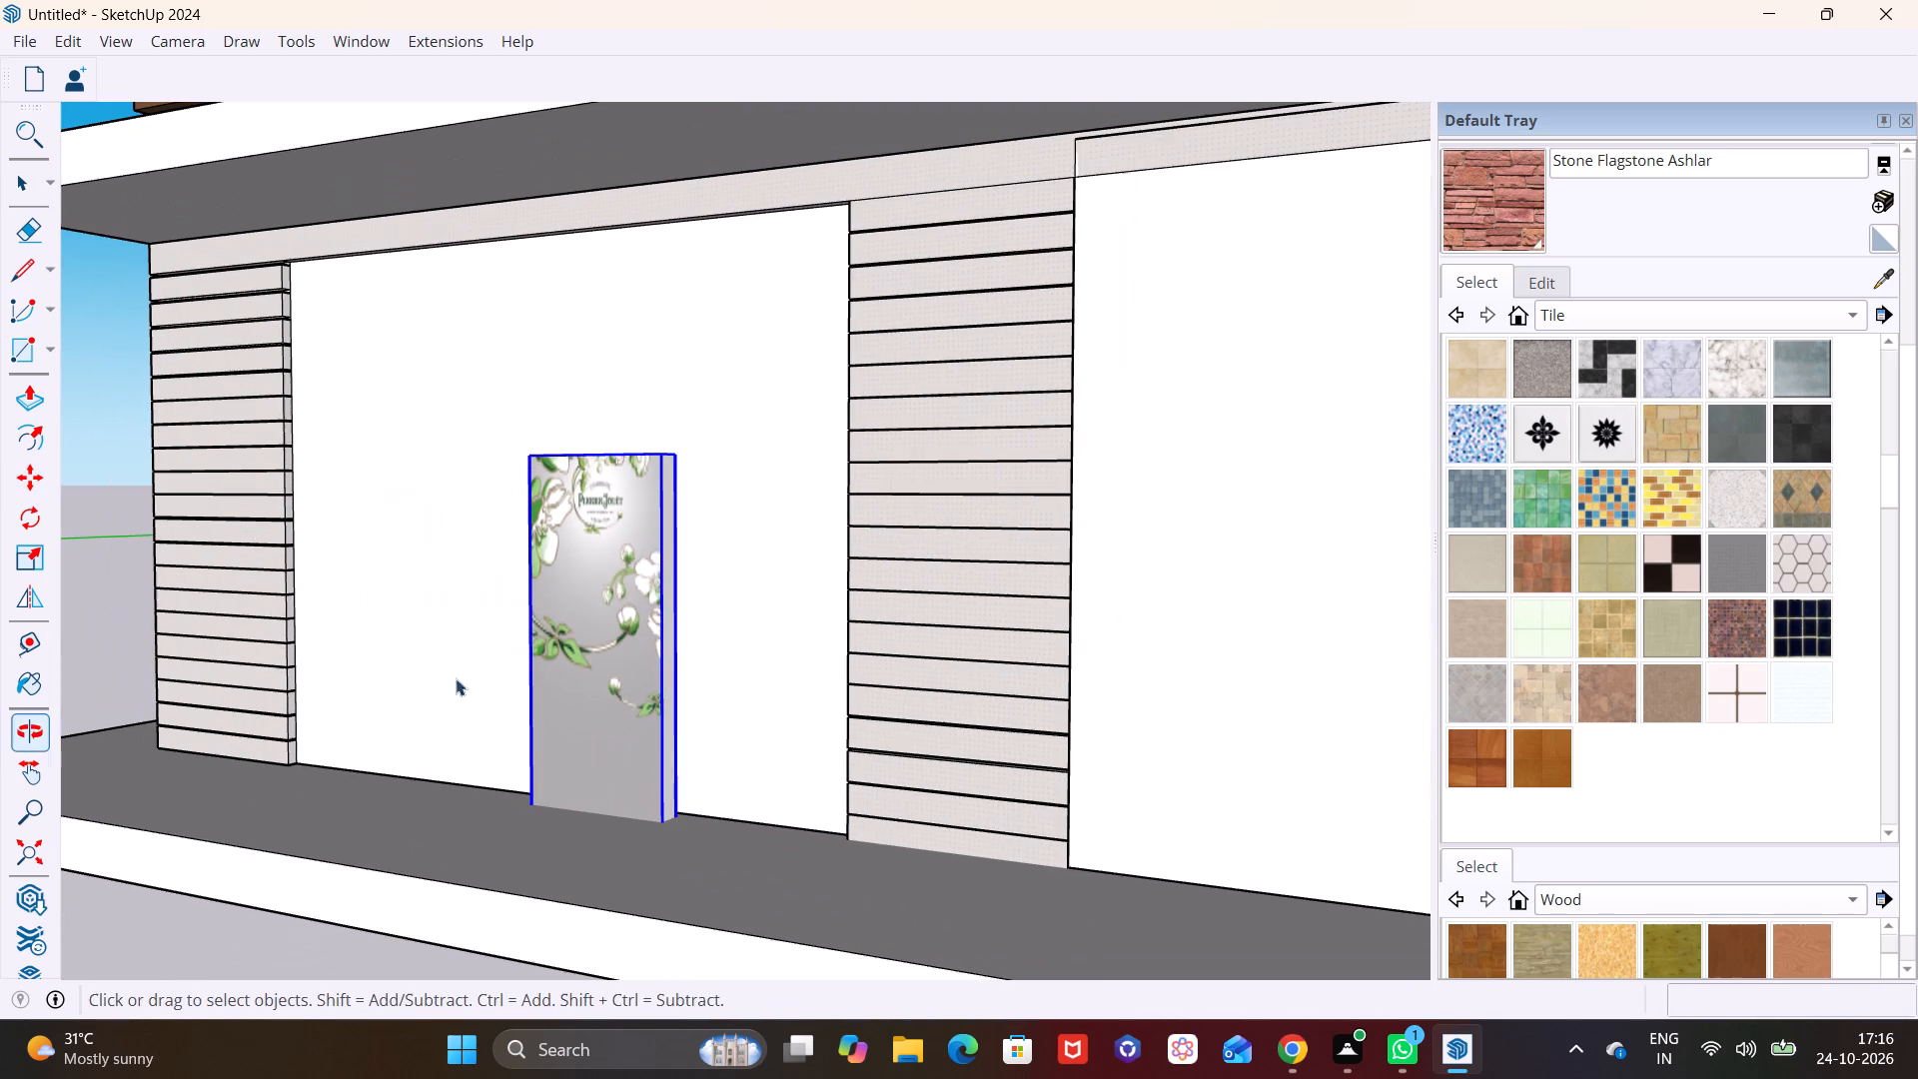
{"action": "left_click", "coordinate": [43, 562]}
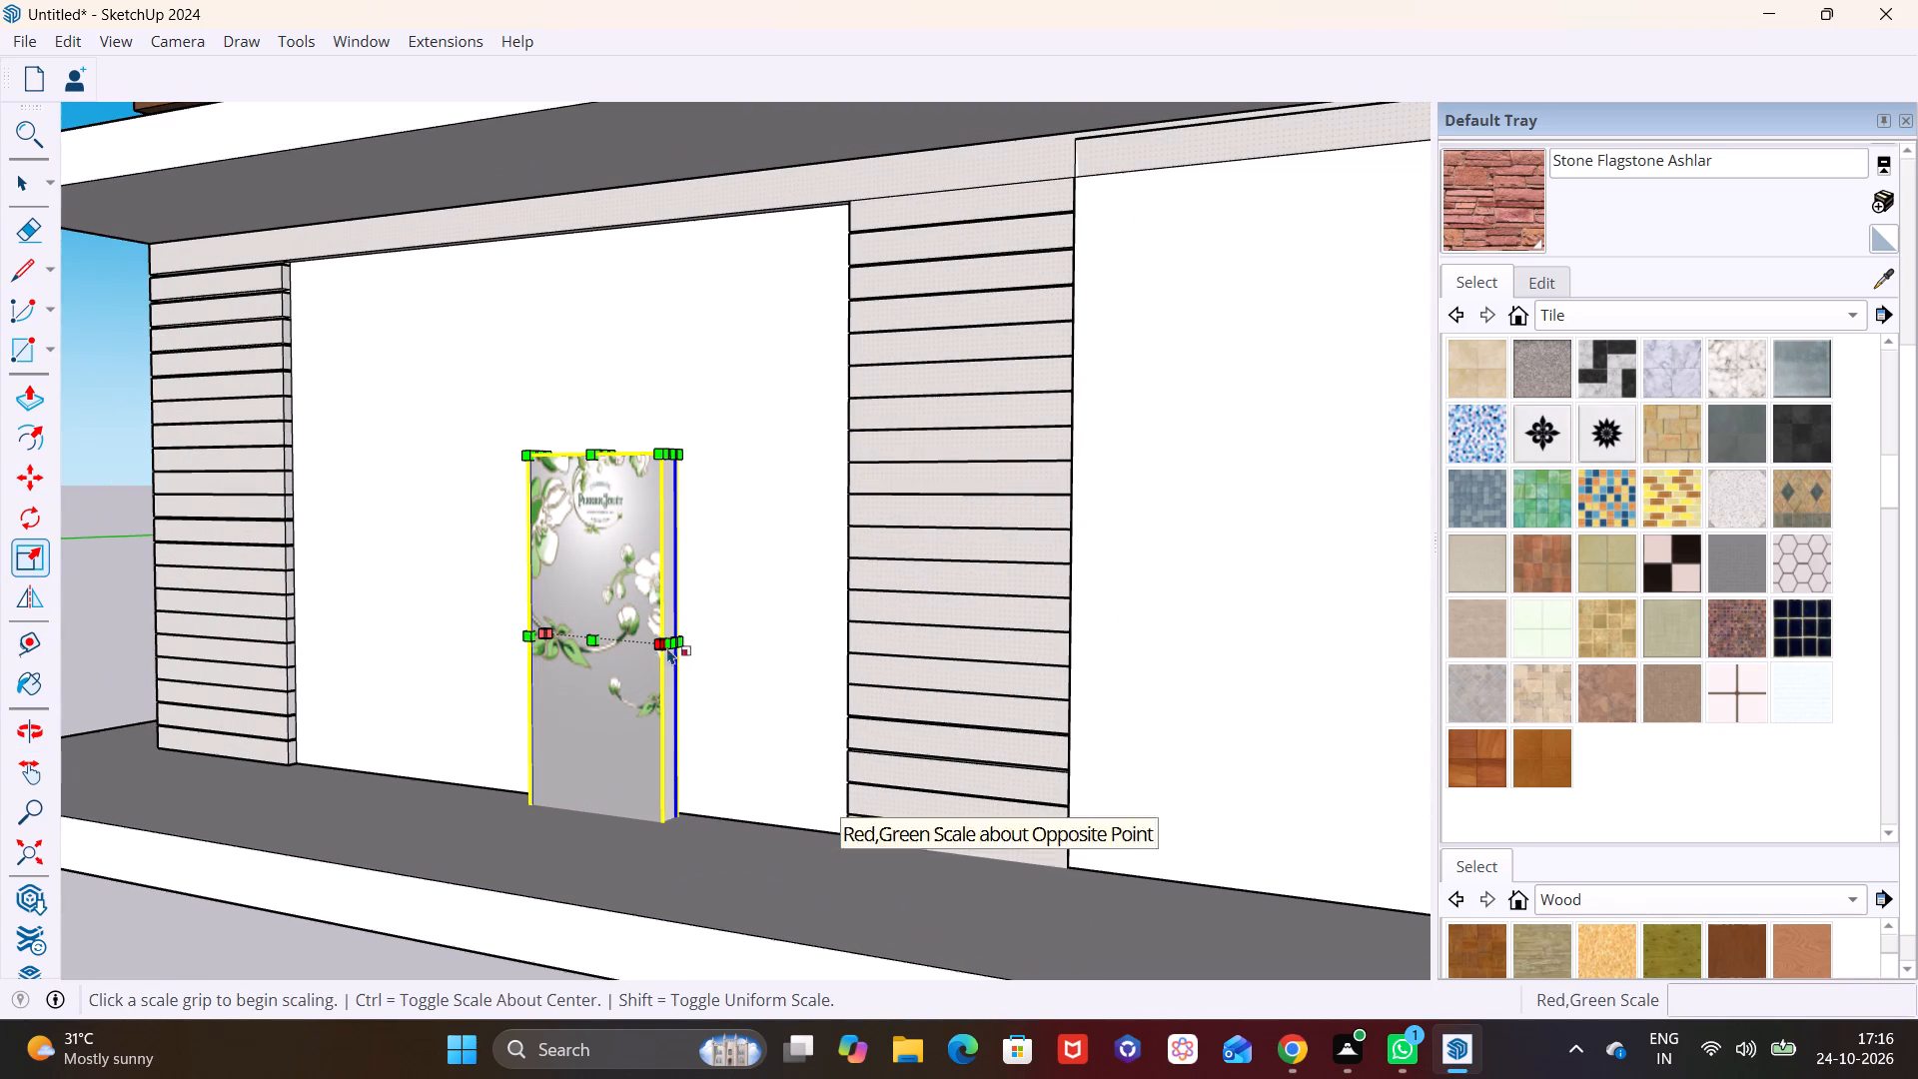
{"action": "left_click", "coordinate": [677, 645]}
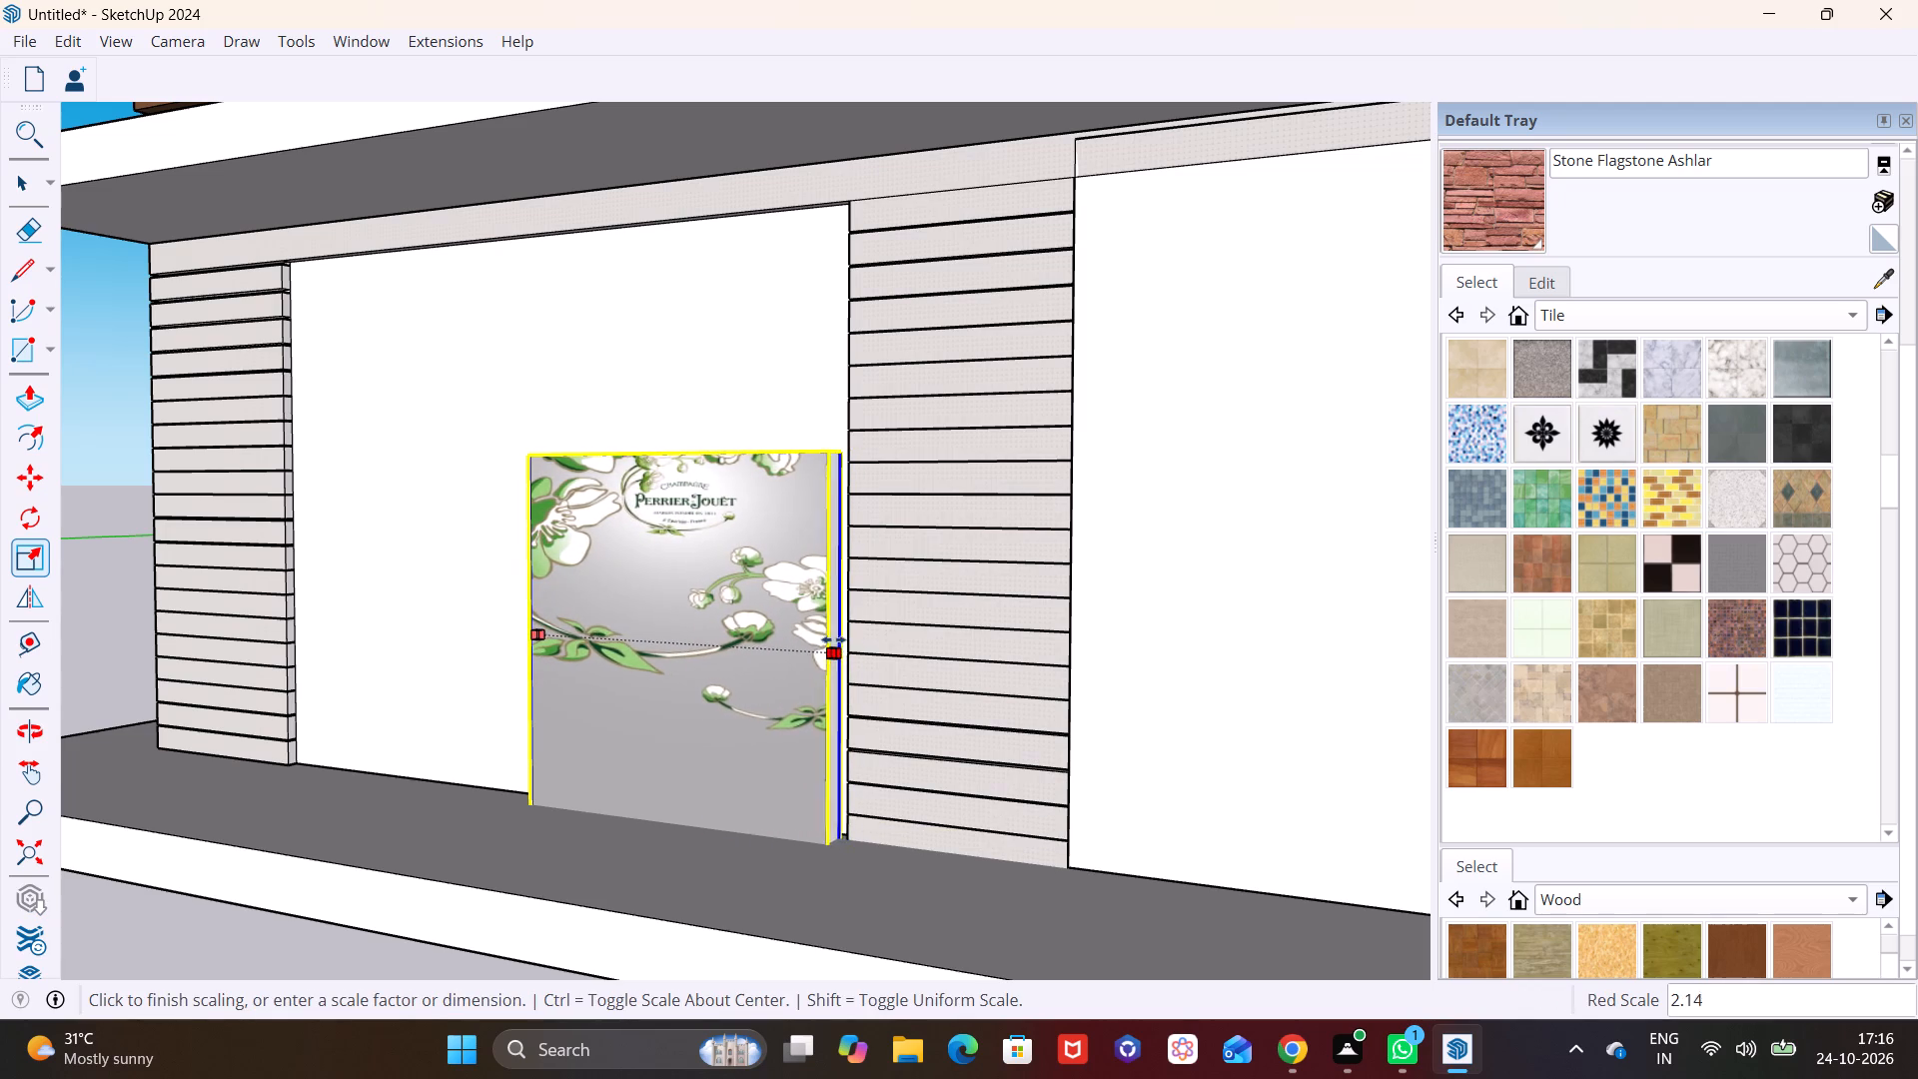
{"action": "left_click", "coordinate": [833, 639]}
{"action": "middle_click_drag", "start_coordinate": [465, 677], "coordinate": [1041, 649]}
{"action": "left_click", "coordinate": [661, 650]}
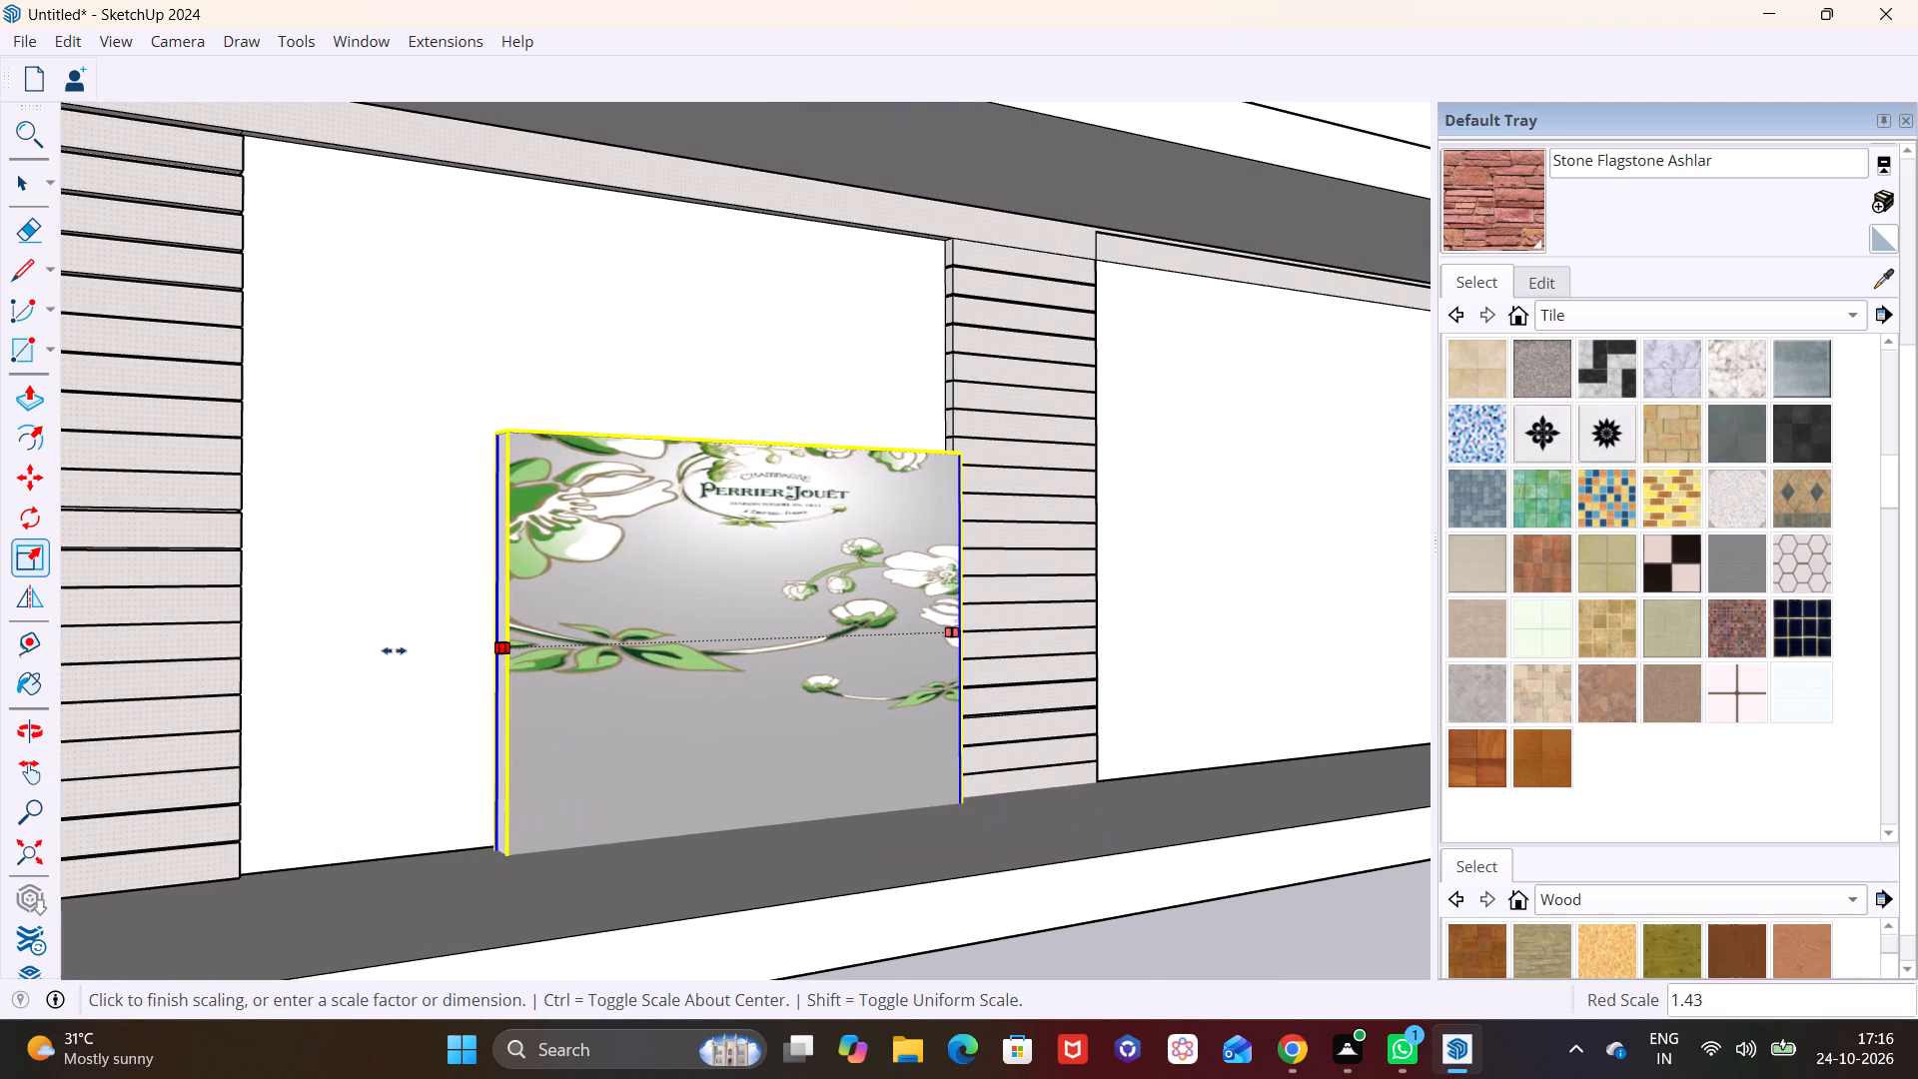
{"action": "left_click", "coordinate": [232, 649]}
Scale the widened Perrier Jouet Wall upward along blue by about 1.72 from its top edge to the overhanging slab.
{"action": "middle_click_drag", "start_coordinate": [566, 522], "coordinate": [493, 725]}
{"action": "scroll", "coordinate": [498, 710], "scroll_direction": "down", "scroll_amount": 1}
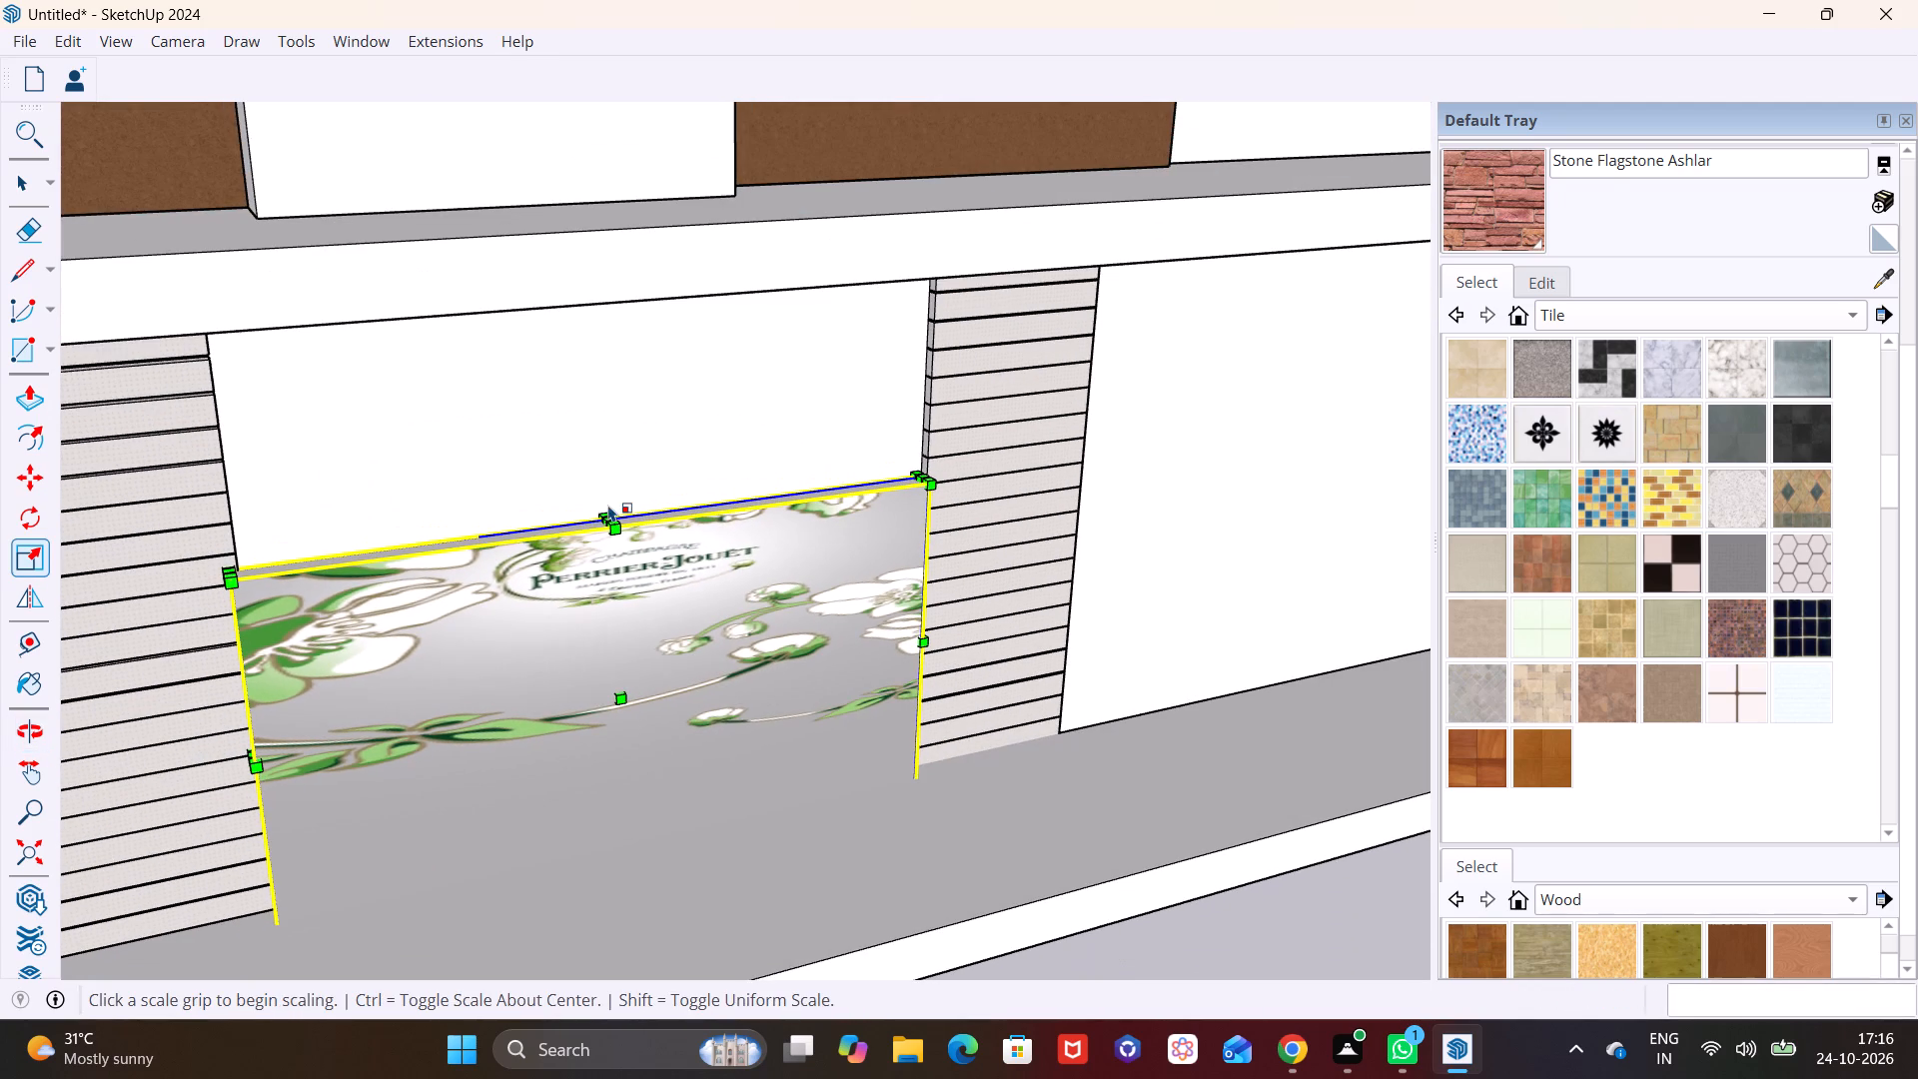
{"action": "left_click", "coordinate": [600, 521]}
{"action": "left_click", "coordinate": [571, 304]}
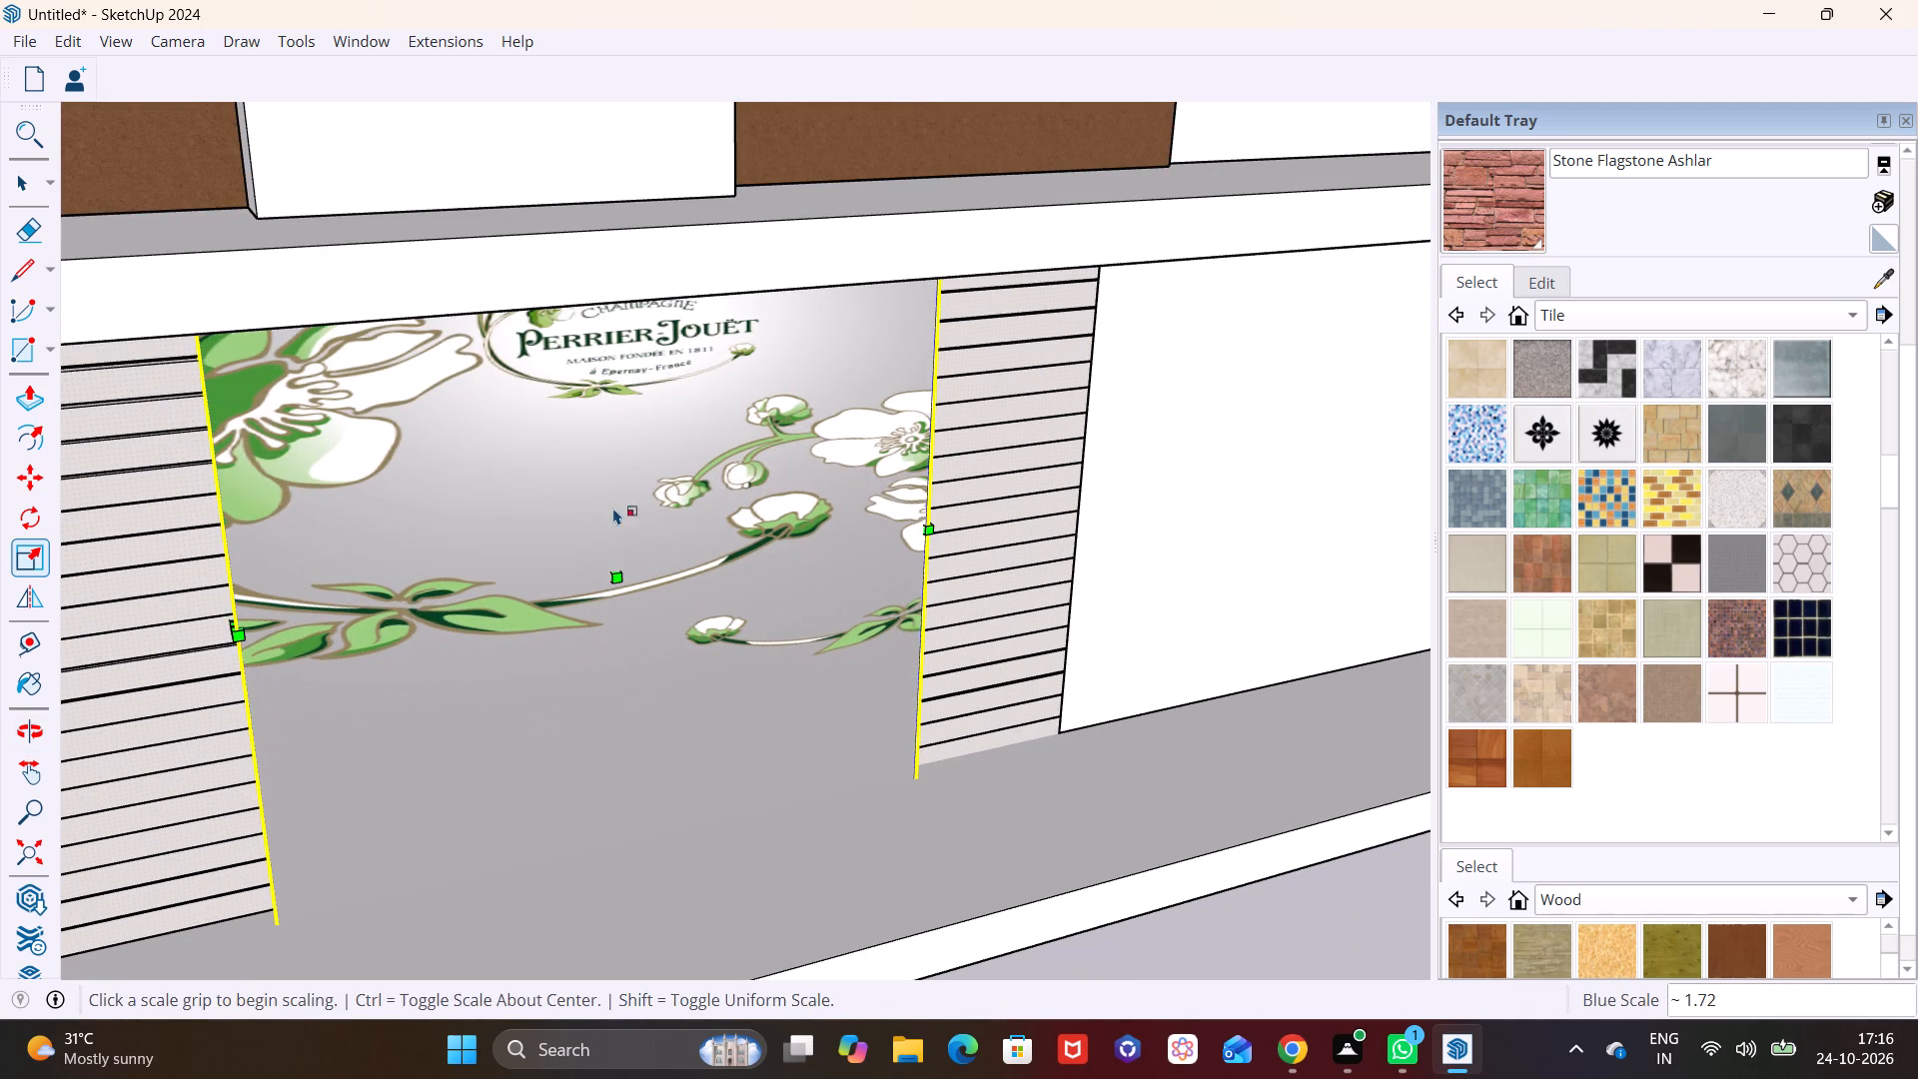
Scale the same Perrier Jouet Wall down along blue to 0.93, lowering its top edge to the pillar cladding's top.
{"action": "middle_click_drag", "start_coordinate": [629, 558], "coordinate": [133, 509]}
{"action": "scroll", "coordinate": [277, 537], "scroll_direction": "down", "scroll_amount": 7}
{"action": "middle_click_drag", "start_coordinate": [471, 589], "coordinate": [288, 526]}
{"action": "scroll", "coordinate": [340, 501], "scroll_direction": "up", "scroll_amount": 5}
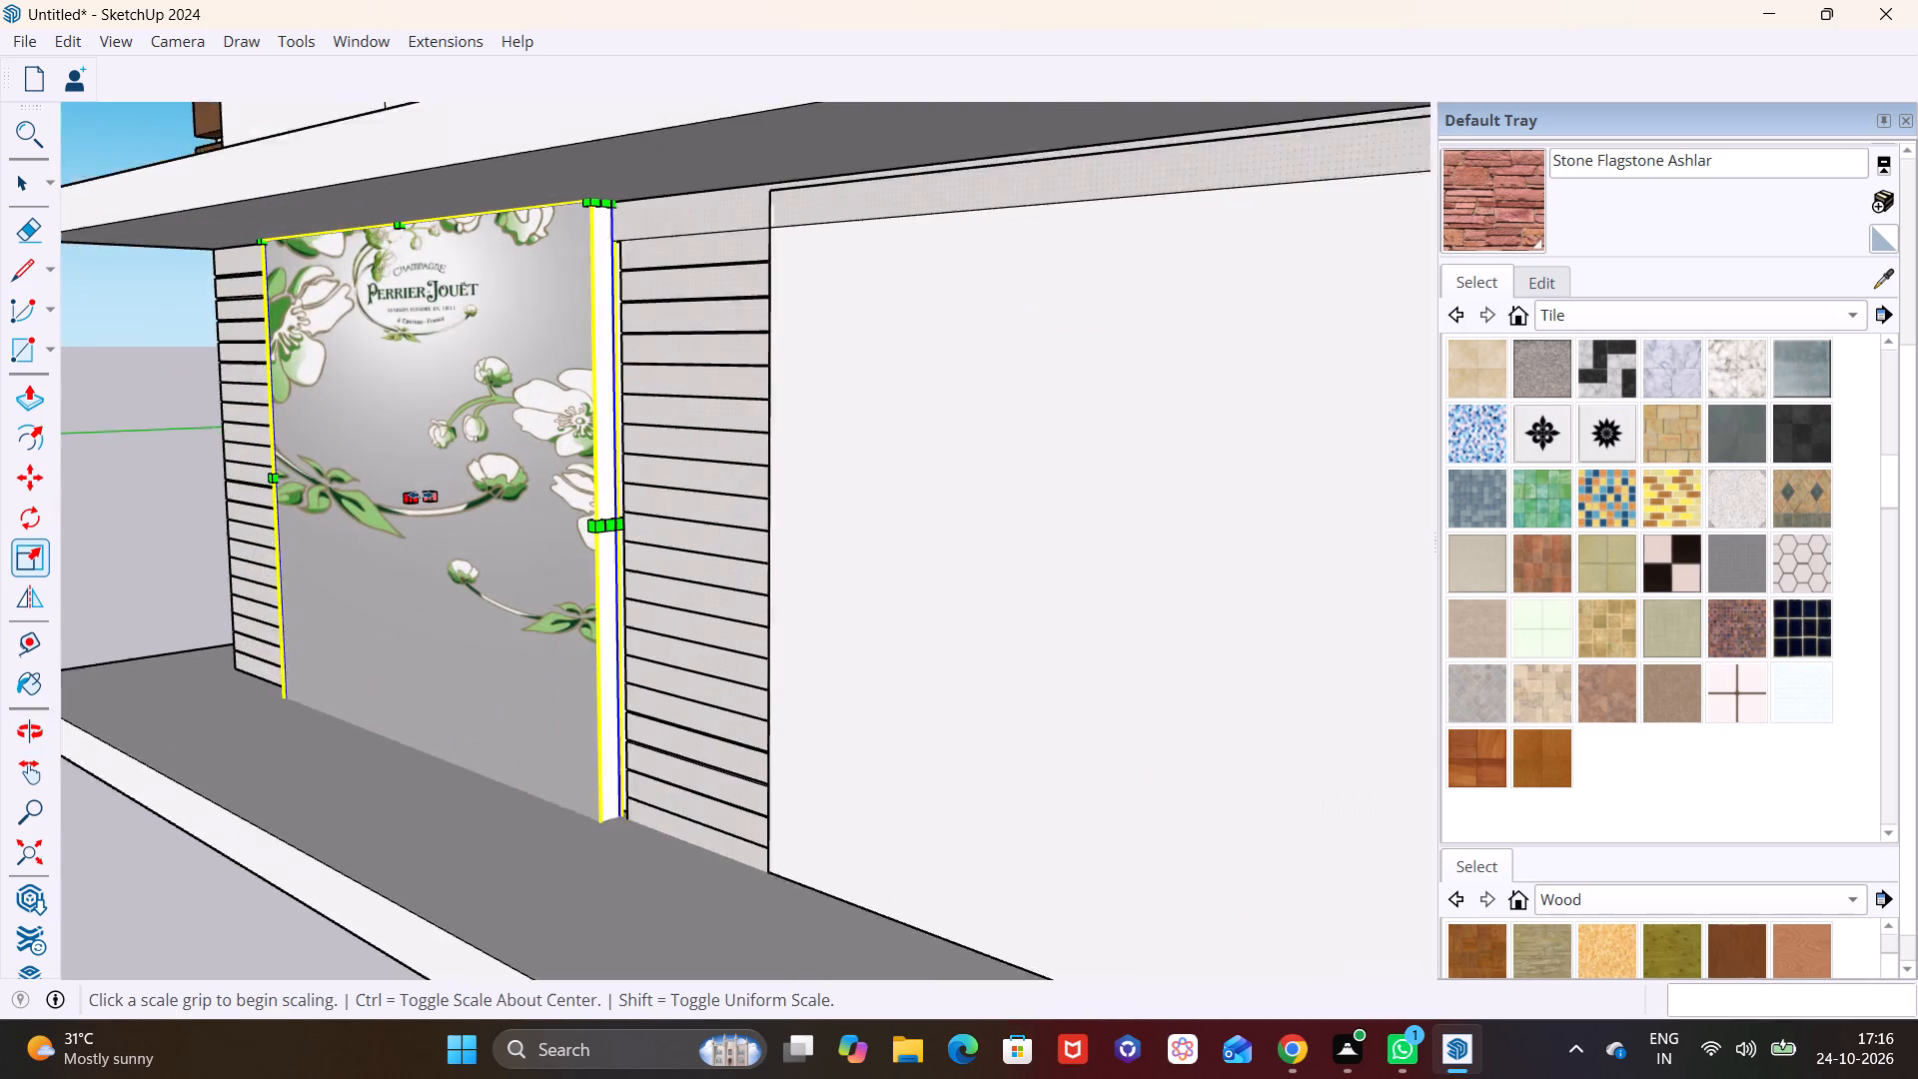
{"action": "scroll", "coordinate": [421, 495], "scroll_direction": "up", "scroll_amount": 6}
{"action": "scroll", "coordinate": [430, 505], "scroll_direction": "down", "scroll_amount": 4}
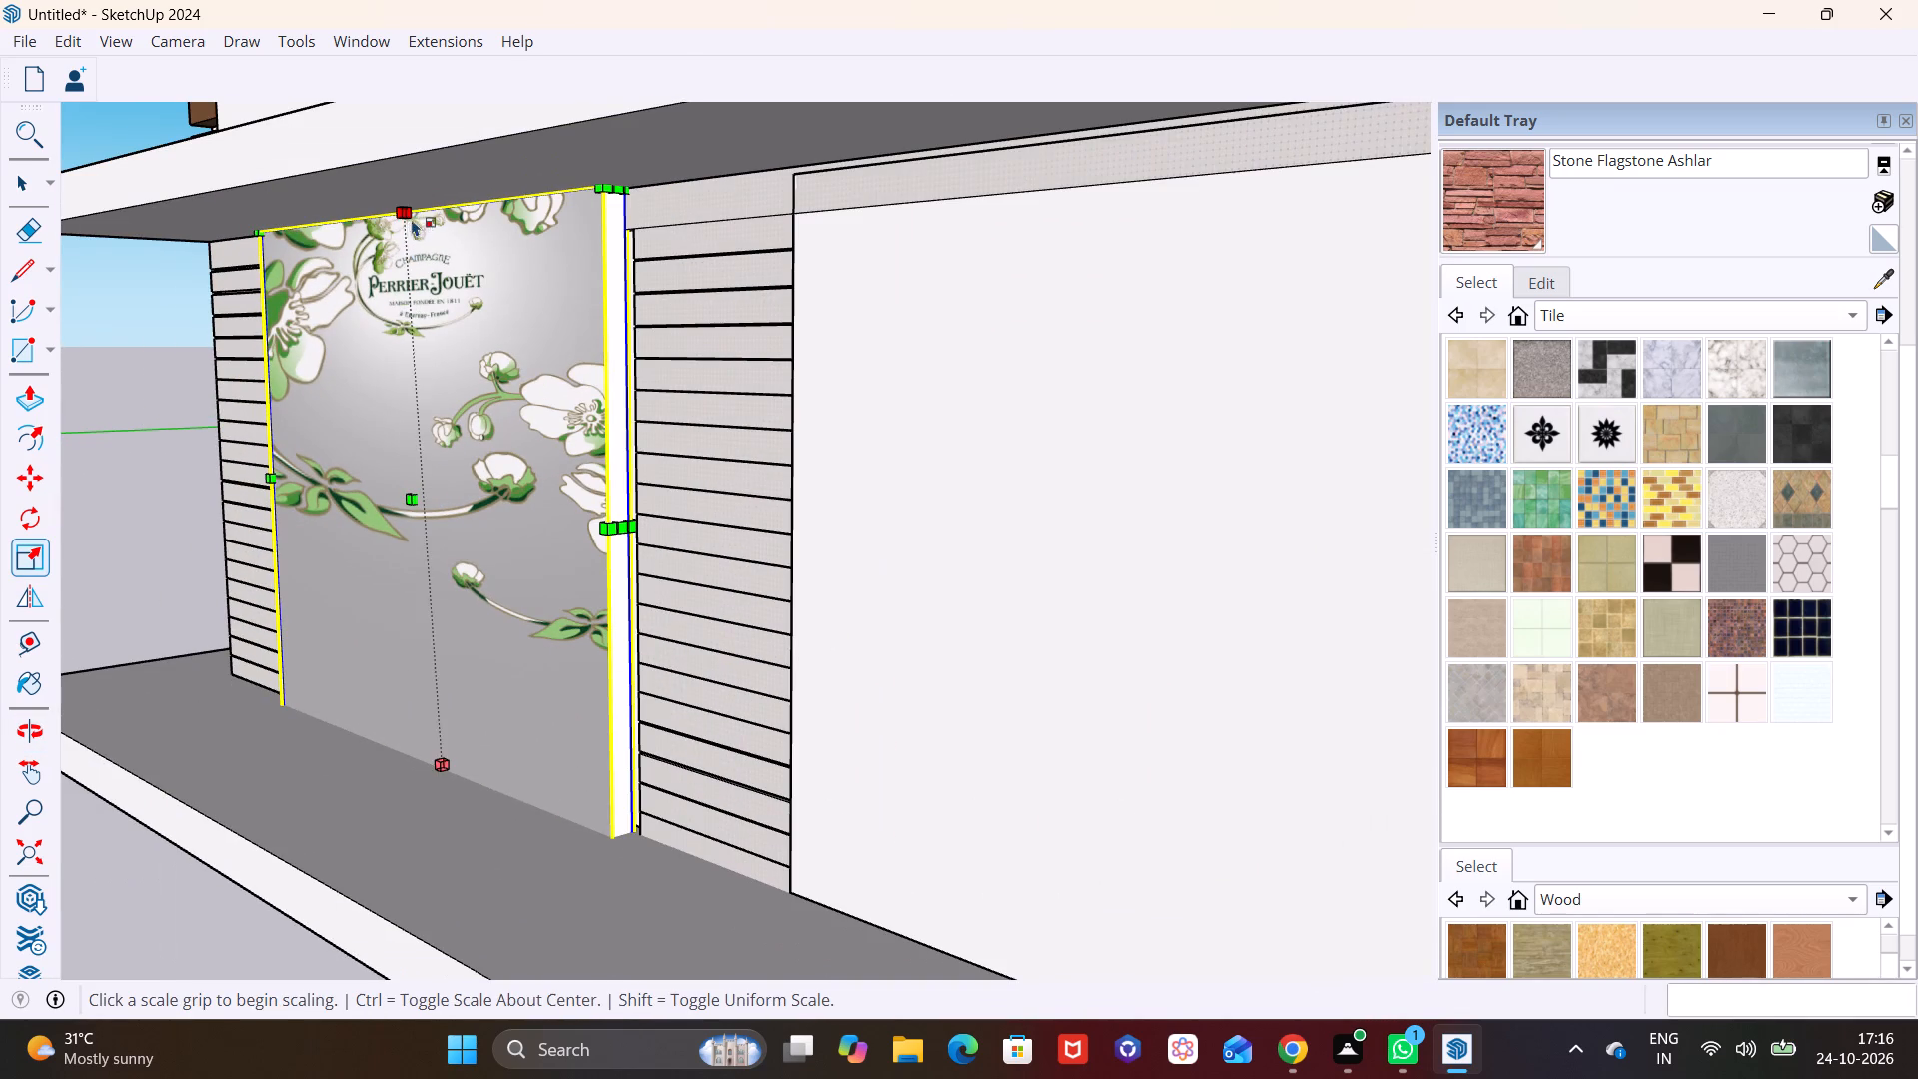
{"action": "left_click", "coordinate": [420, 219]}
{"action": "left_click", "coordinate": [431, 254]}
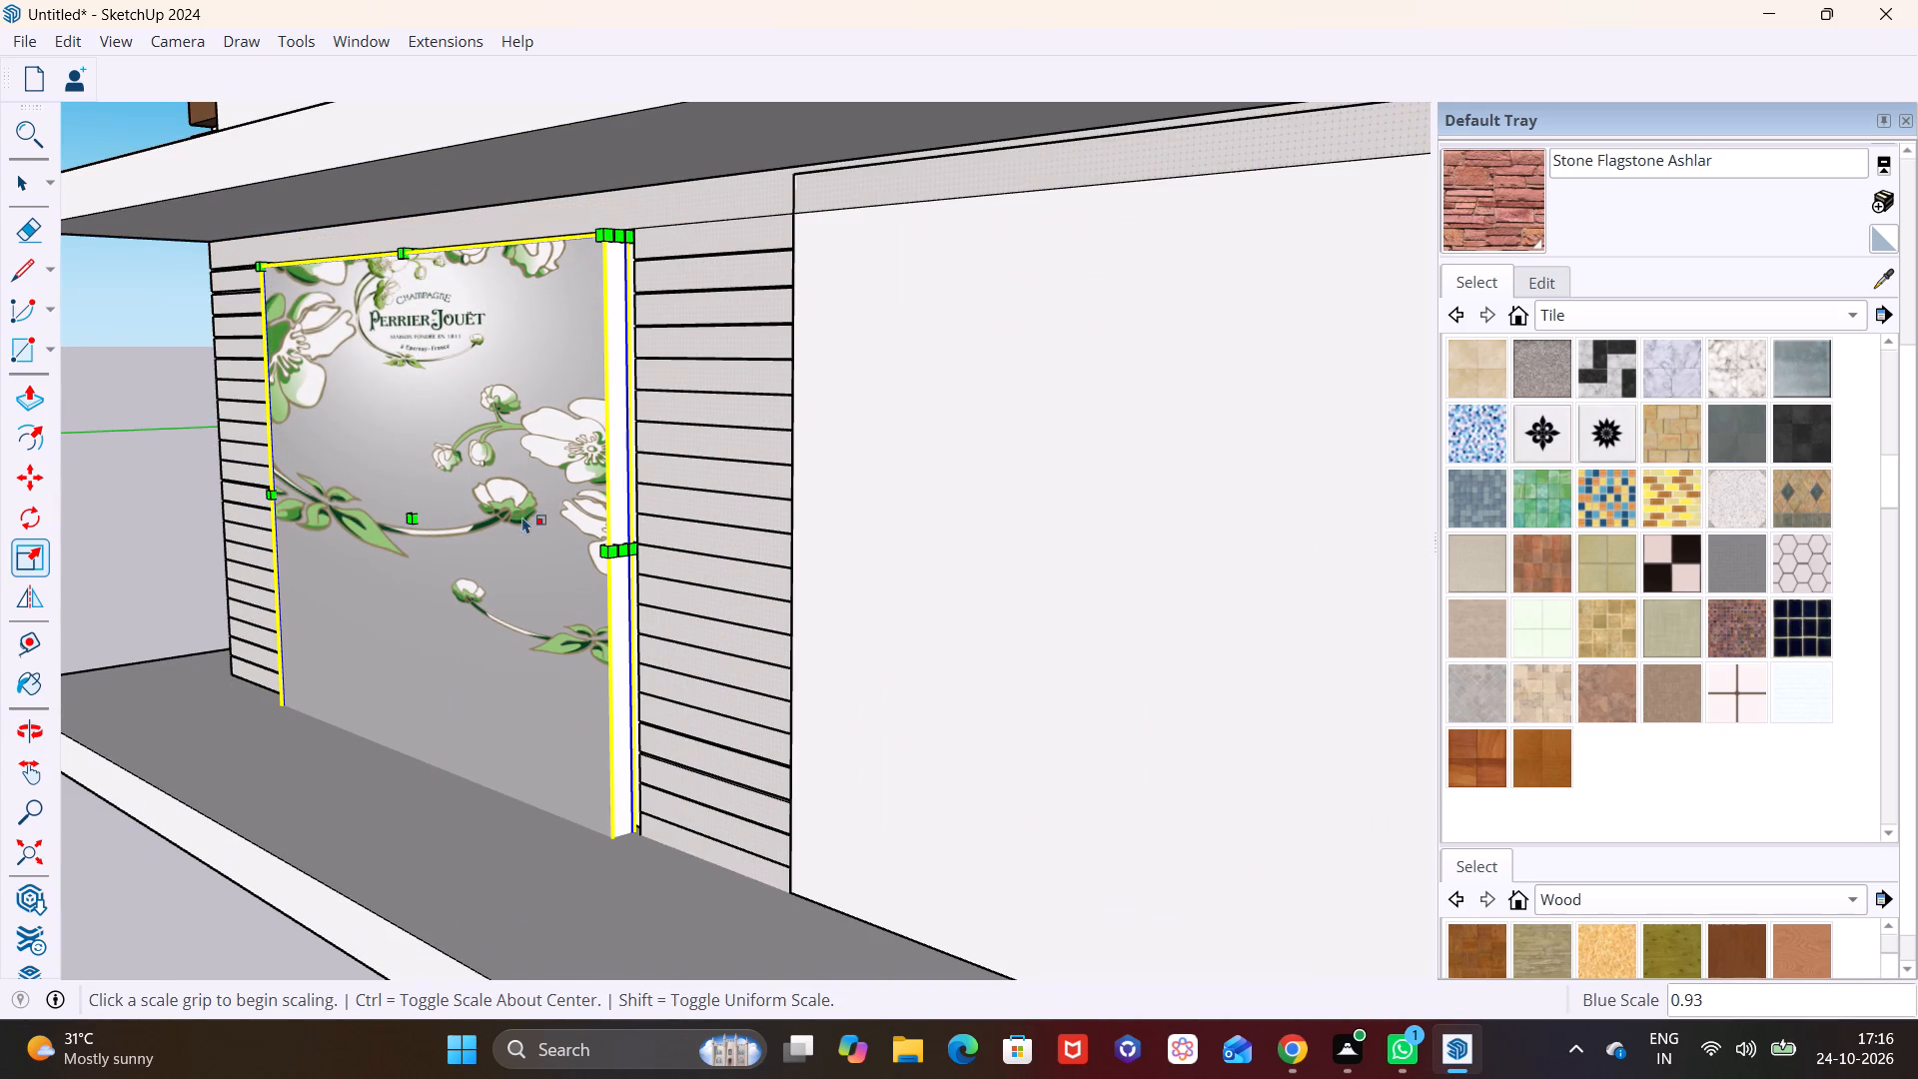
Move the Perrier Jouet Wall by its lower front corner about 7 9/16" back onto the base endpoint of the intermediate pillar.
{"action": "scroll", "coordinate": [630, 815], "scroll_direction": "up", "scroll_amount": 2}
{"action": "key", "text": "space"}
{"action": "left_click", "coordinate": [550, 788]}
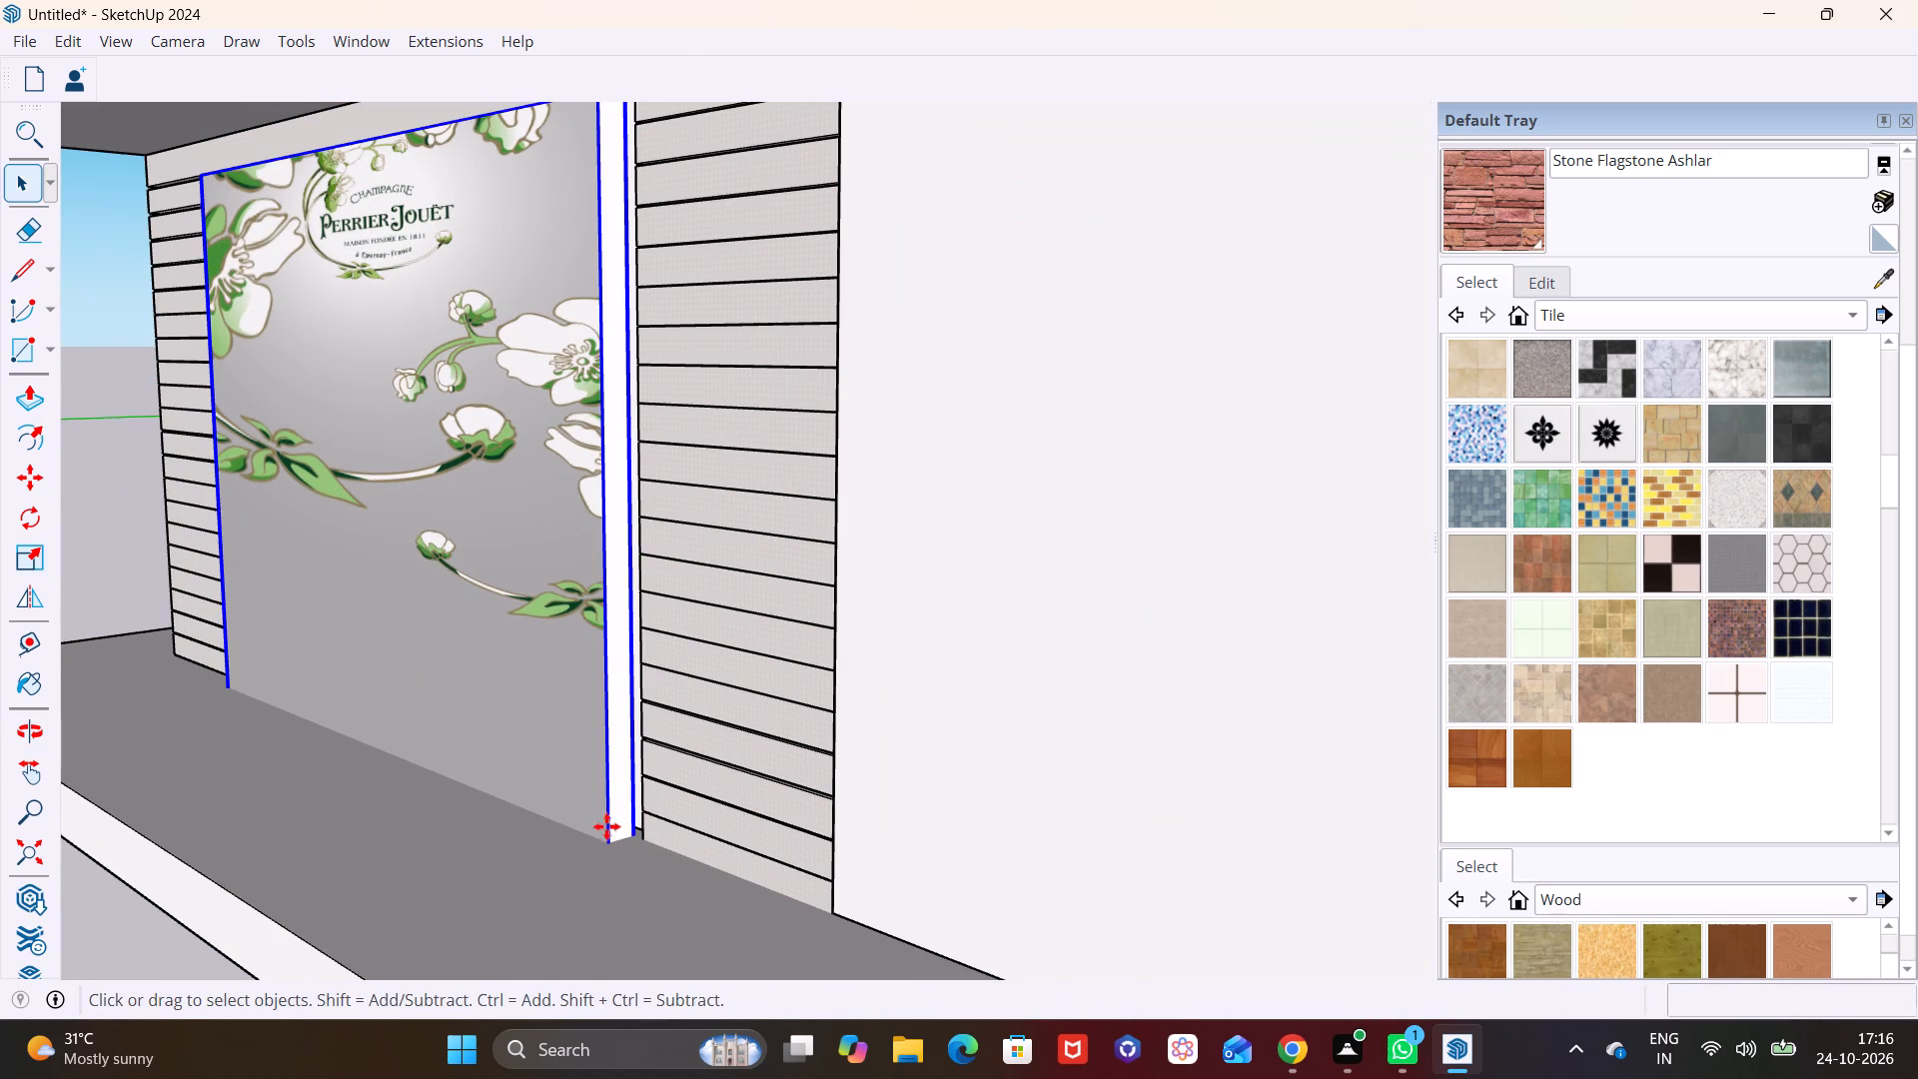
{"action": "key", "text": "m"}
{"action": "left_click", "coordinate": [609, 837]}
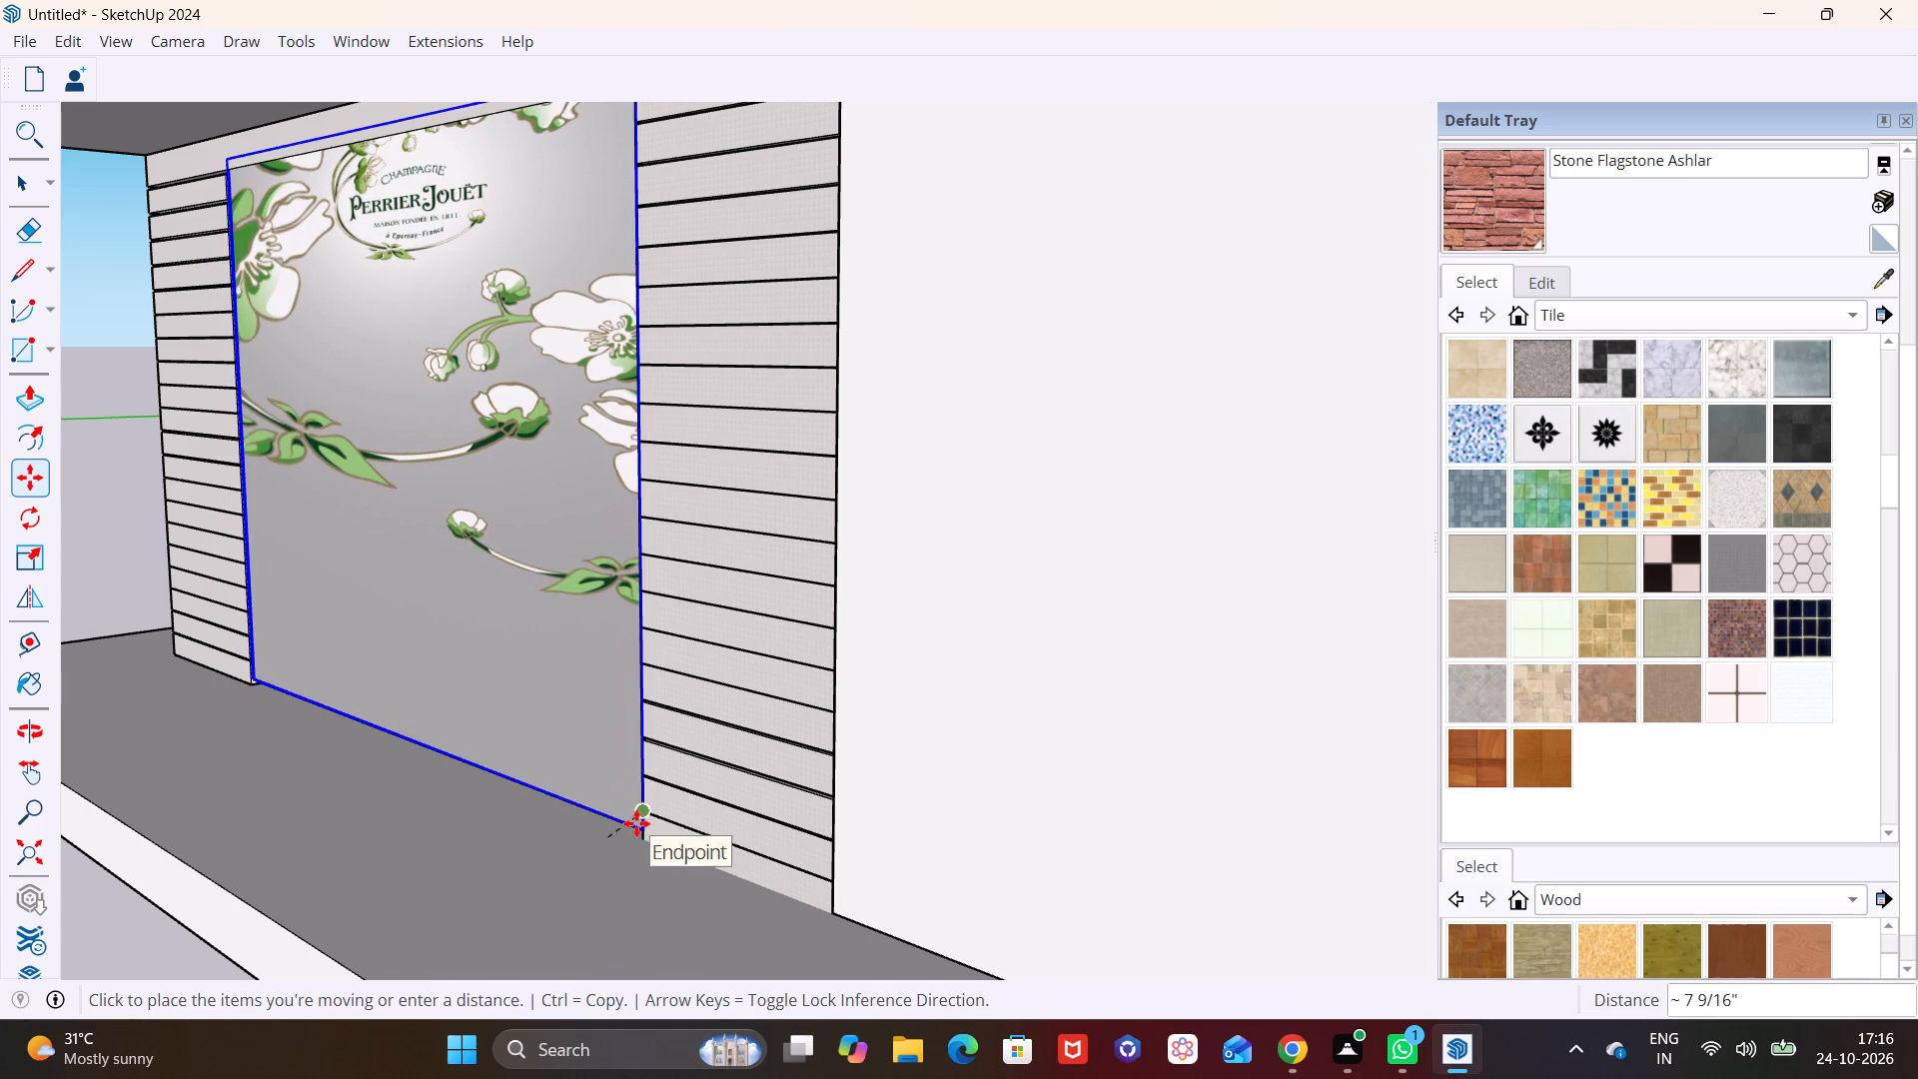
{"action": "left_click", "coordinate": [638, 830]}
Delete the blank-faced Perrier Jouet Wall from the bay between the intermediate and corner pillars.
{"action": "scroll", "coordinate": [666, 750], "scroll_direction": "down", "scroll_amount": 12}
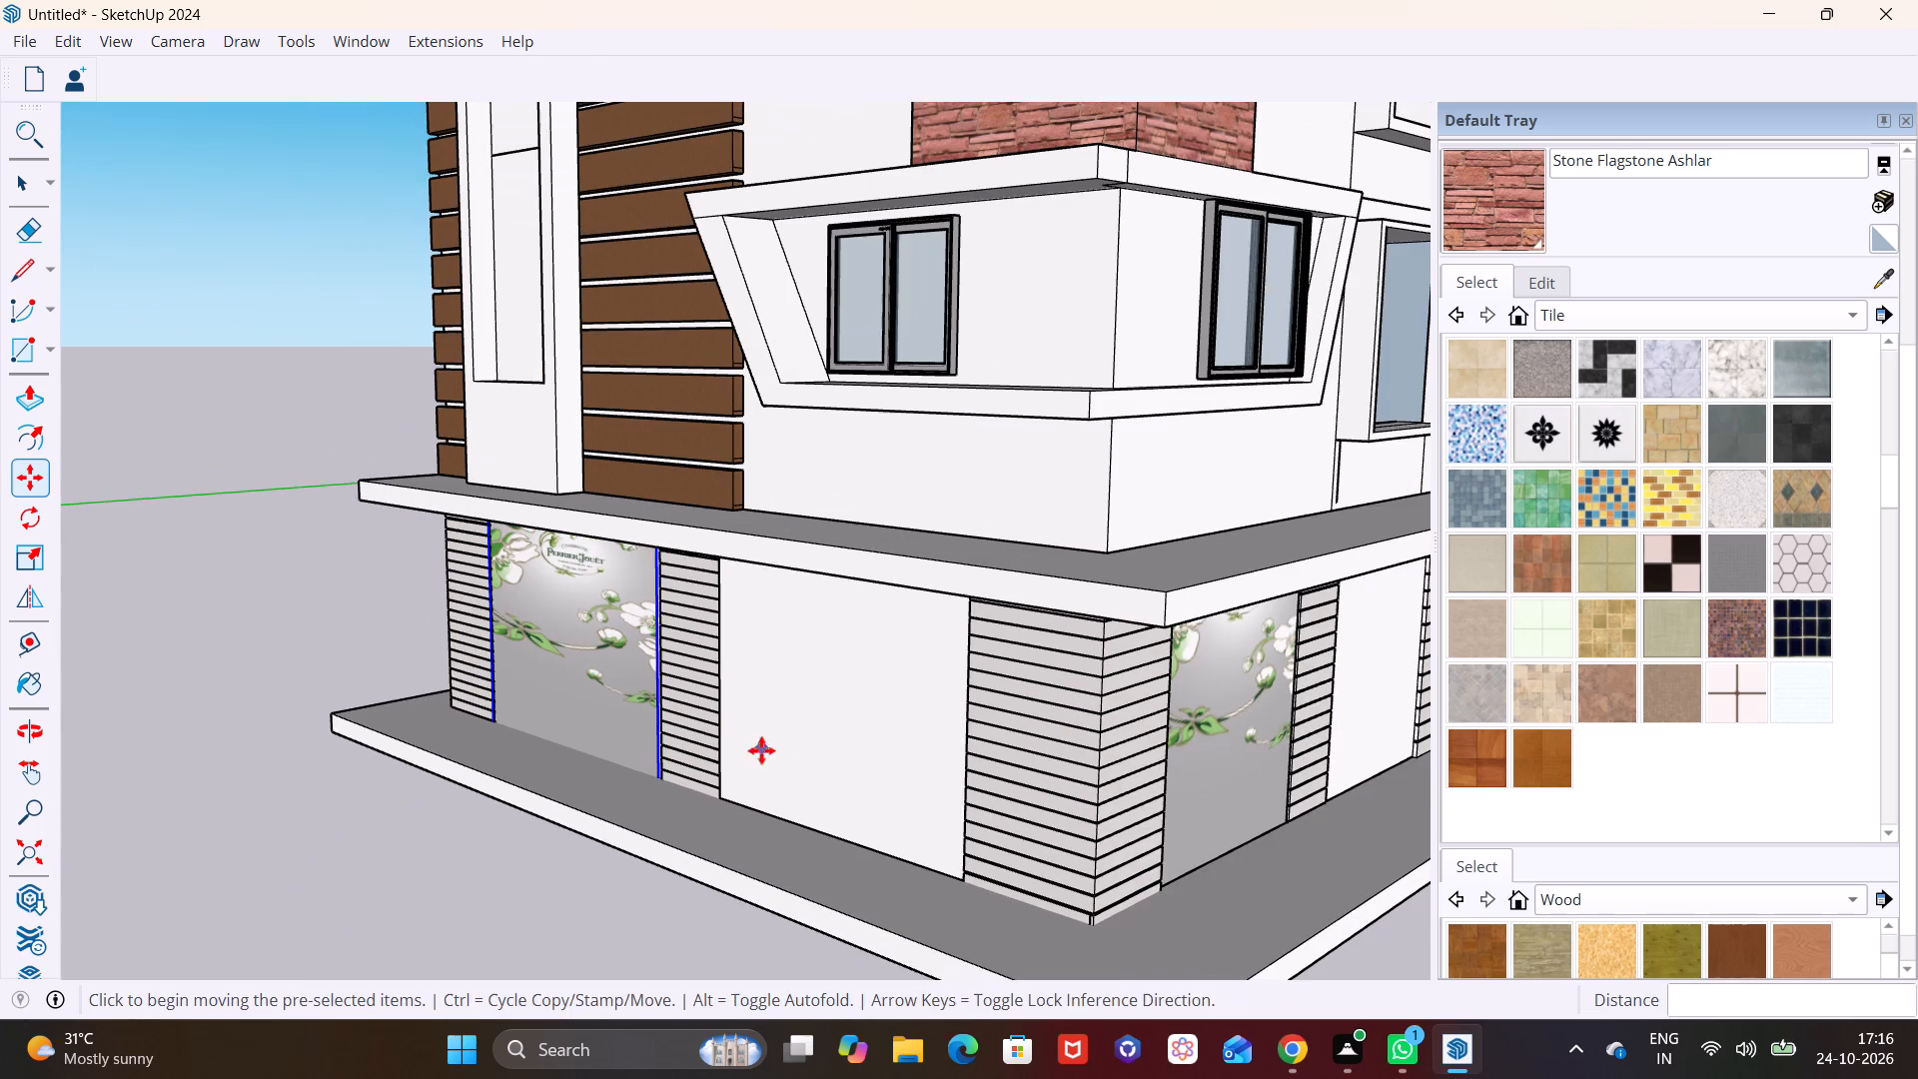
{"action": "key", "text": "space"}
{"action": "left_click", "coordinate": [825, 734]}
{"action": "key", "text": "Delete"}
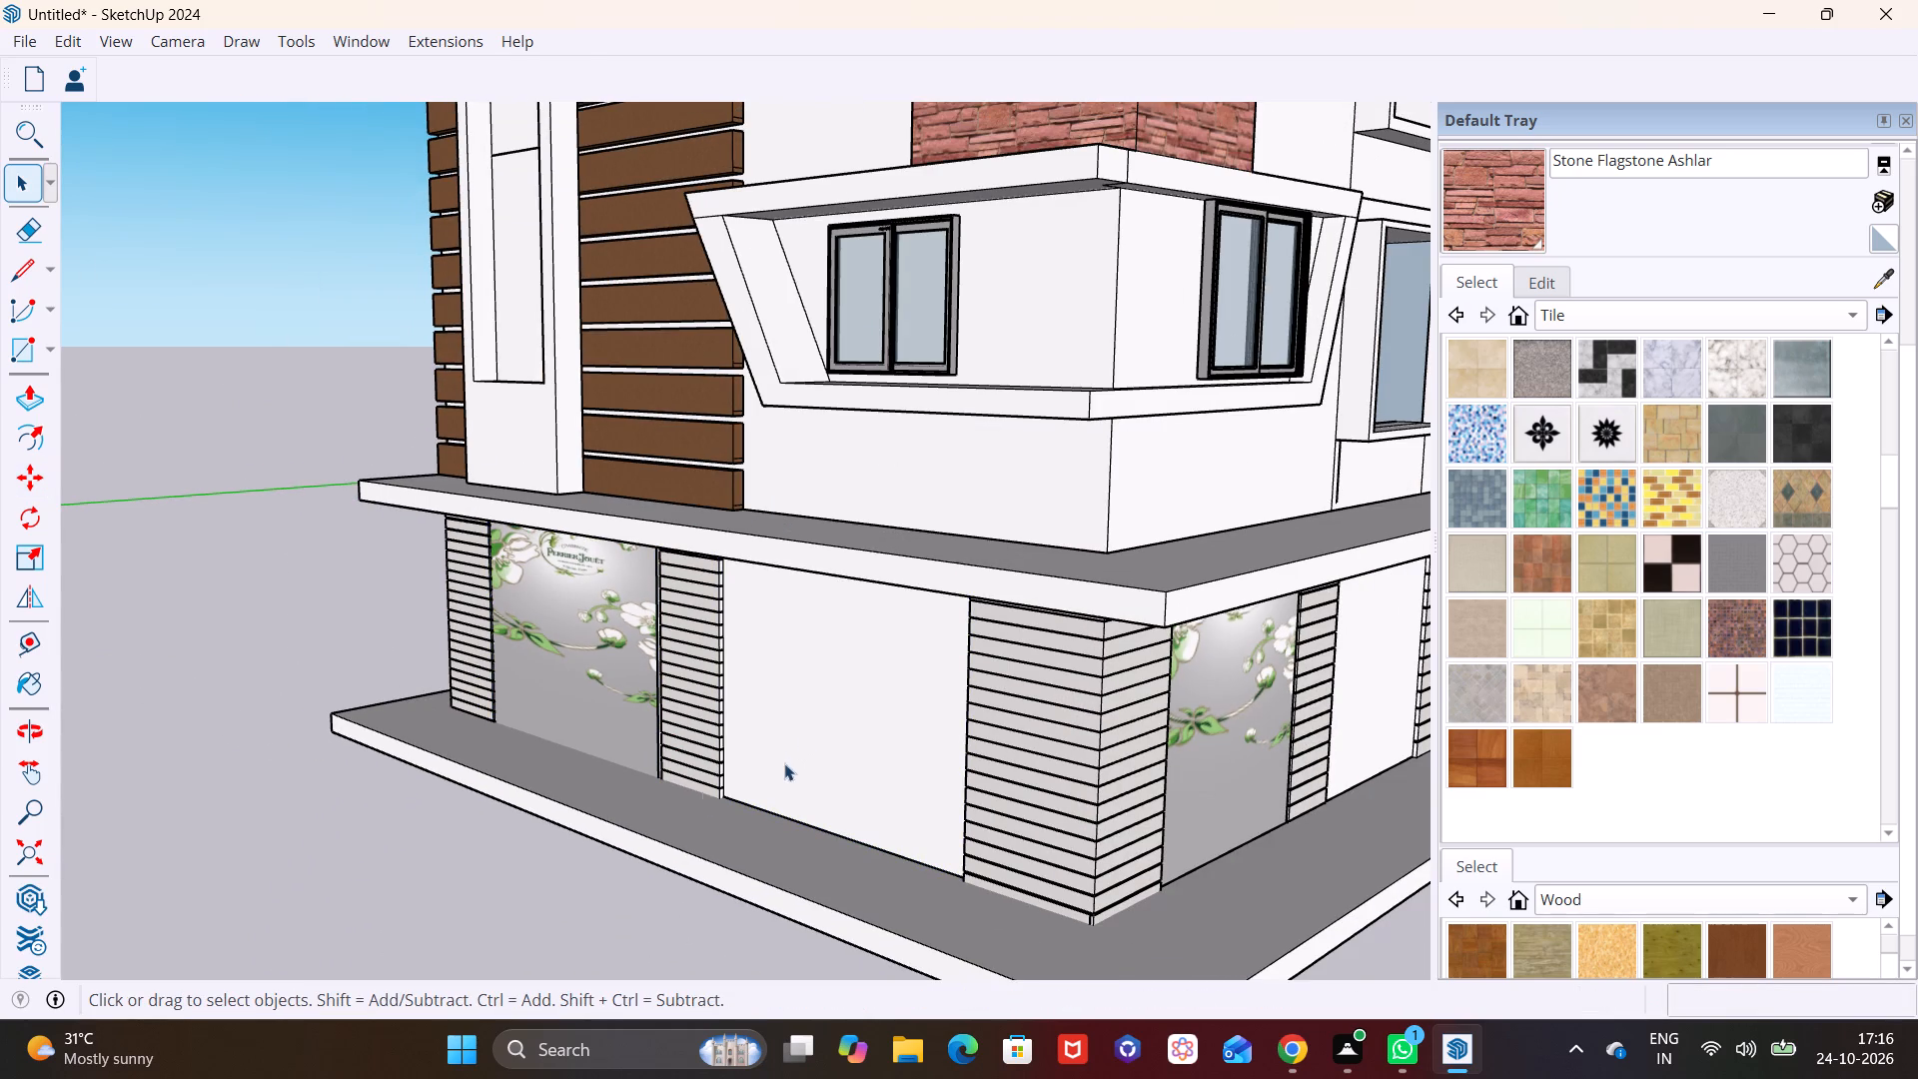
Copy the fitted Perrier Jouet Wall about 17' 2 9/16" along the facade into the blank bay beside the corner pillar.
{"action": "left_click", "coordinate": [647, 753]}
{"action": "scroll", "coordinate": [653, 747], "scroll_direction": "up", "scroll_amount": 7}
{"action": "key", "text": "m"}
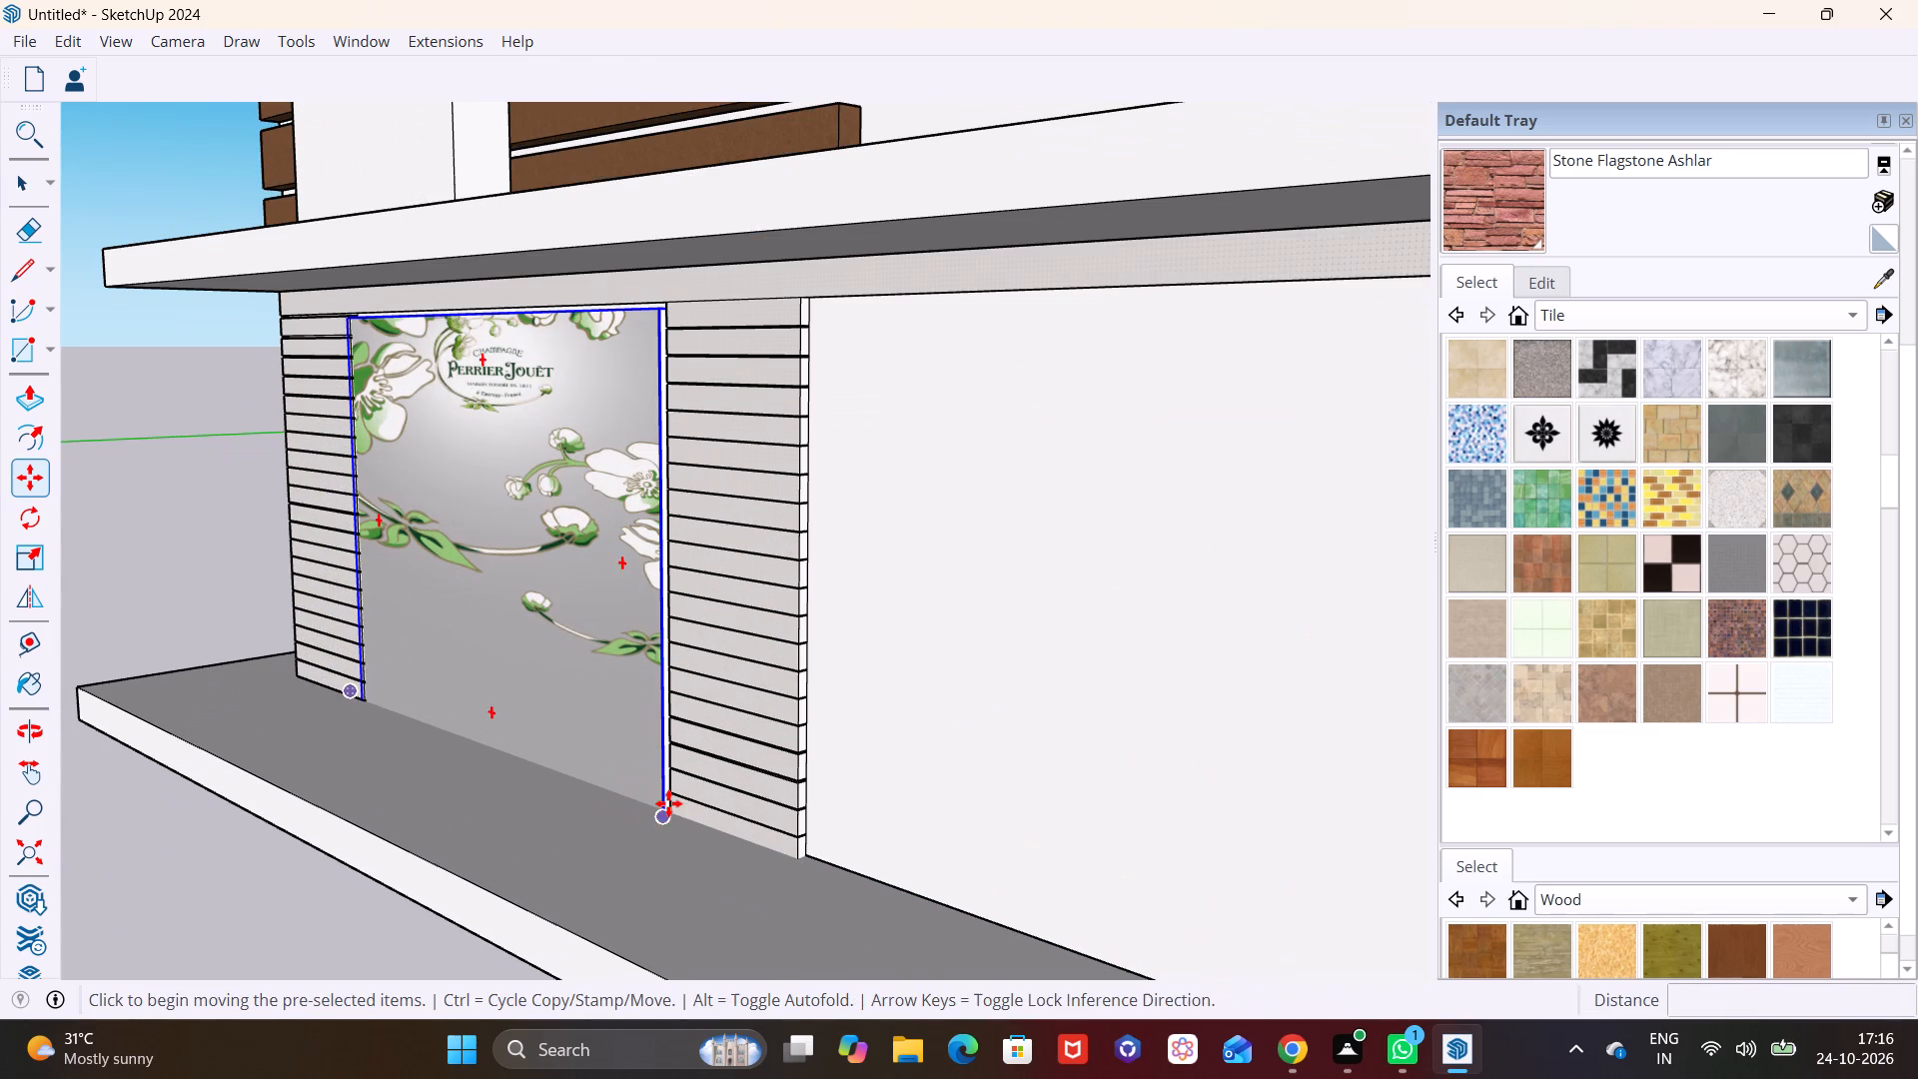
{"action": "left_click", "coordinate": [669, 803]}
{"action": "scroll", "coordinate": [930, 775], "scroll_direction": "down", "scroll_amount": 6}
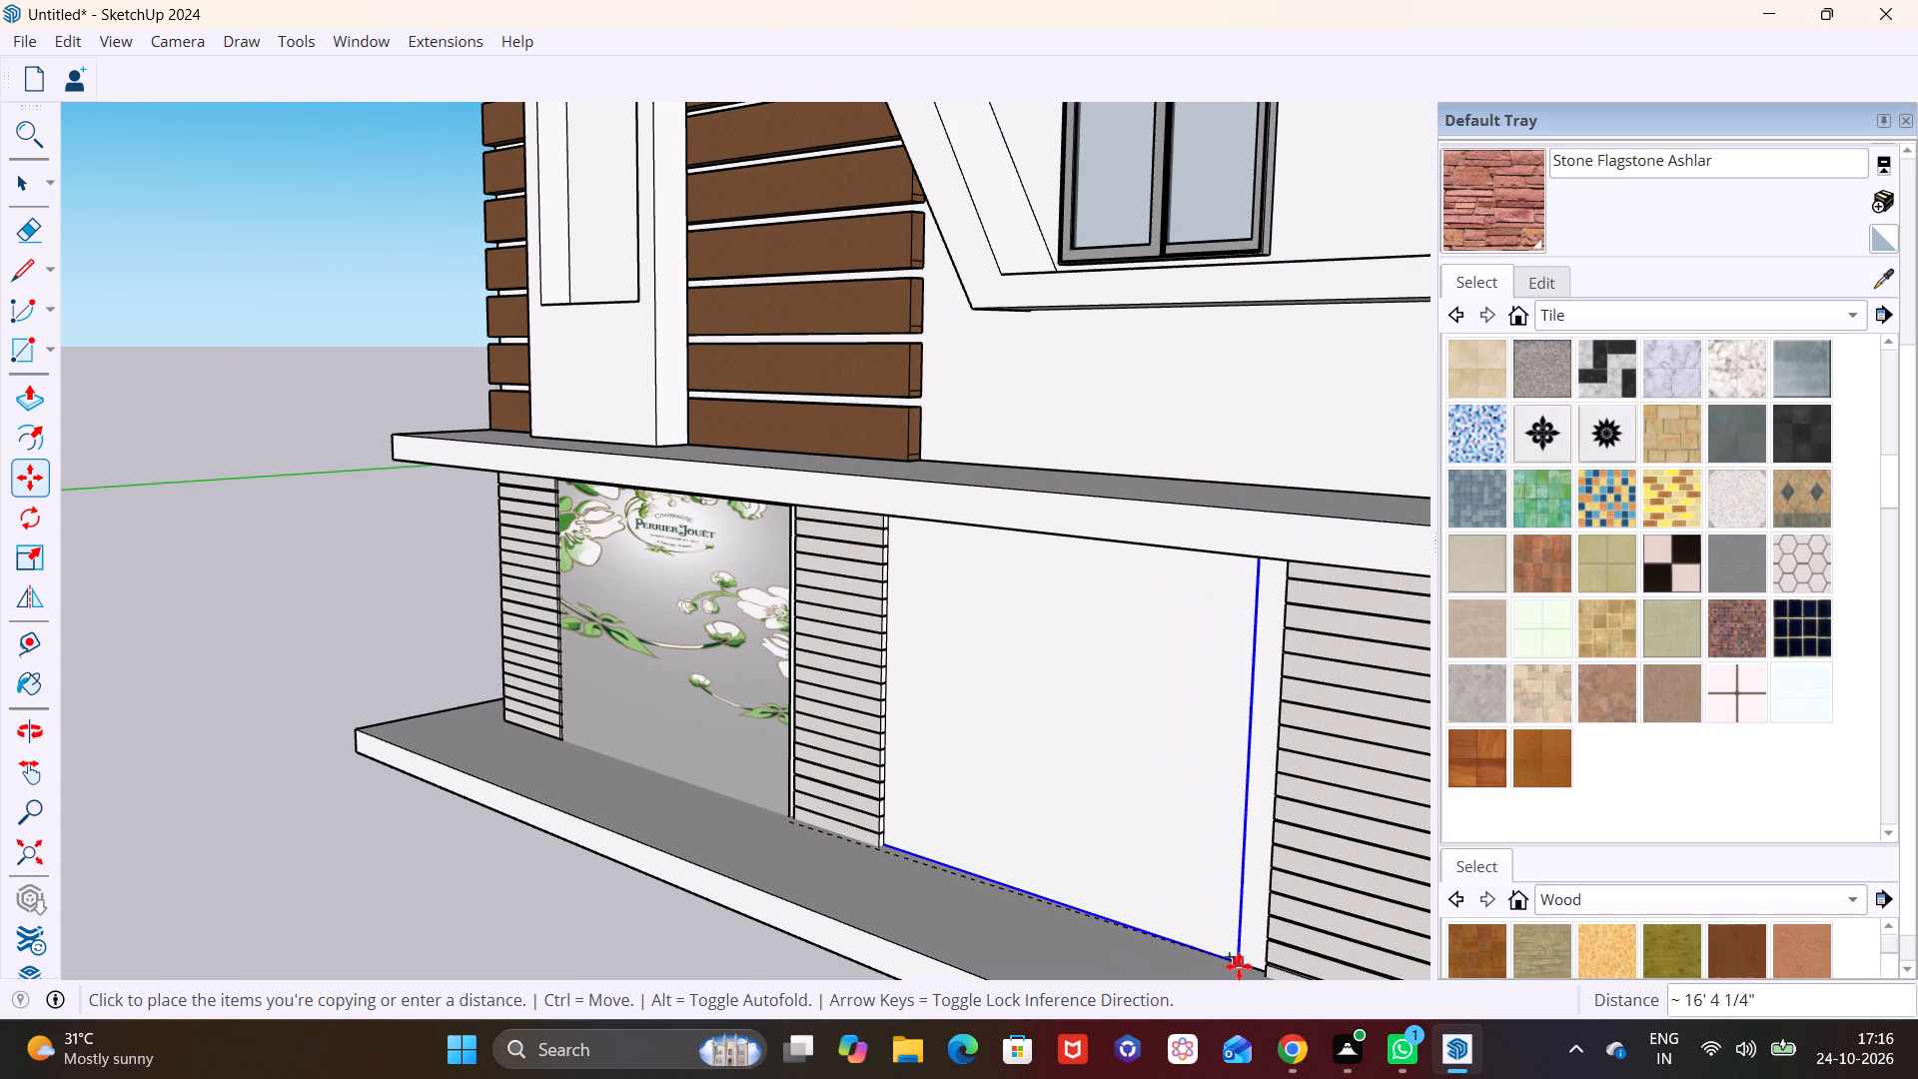
{"action": "middle_click", "coordinate": [1256, 955]}
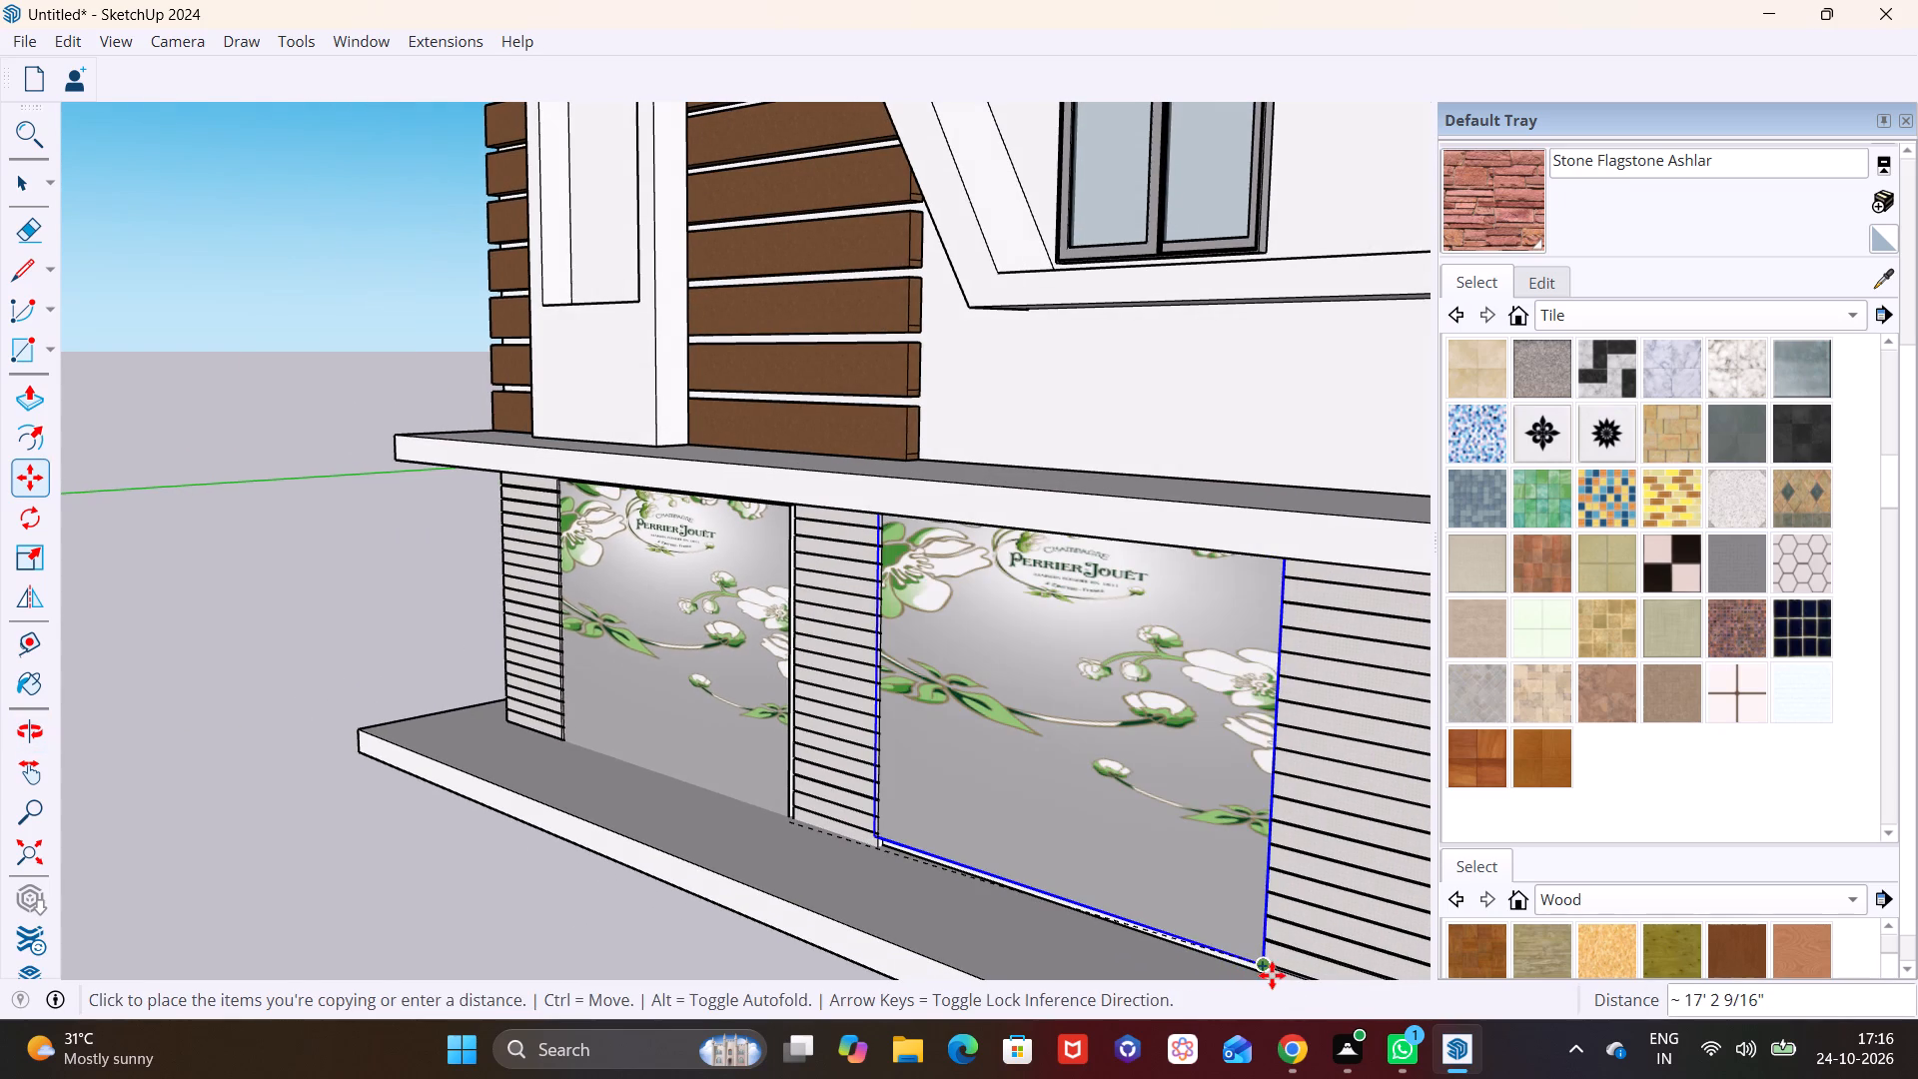
{"action": "left_click", "coordinate": [1272, 975]}
{"action": "key", "text": "space"}
{"action": "left_click", "coordinate": [966, 931]}
Examine the whole building and the ground-floor bays of both facades, including the panels without stickers.
{"action": "scroll", "coordinate": [921, 890], "scroll_direction": "down", "scroll_amount": 8}
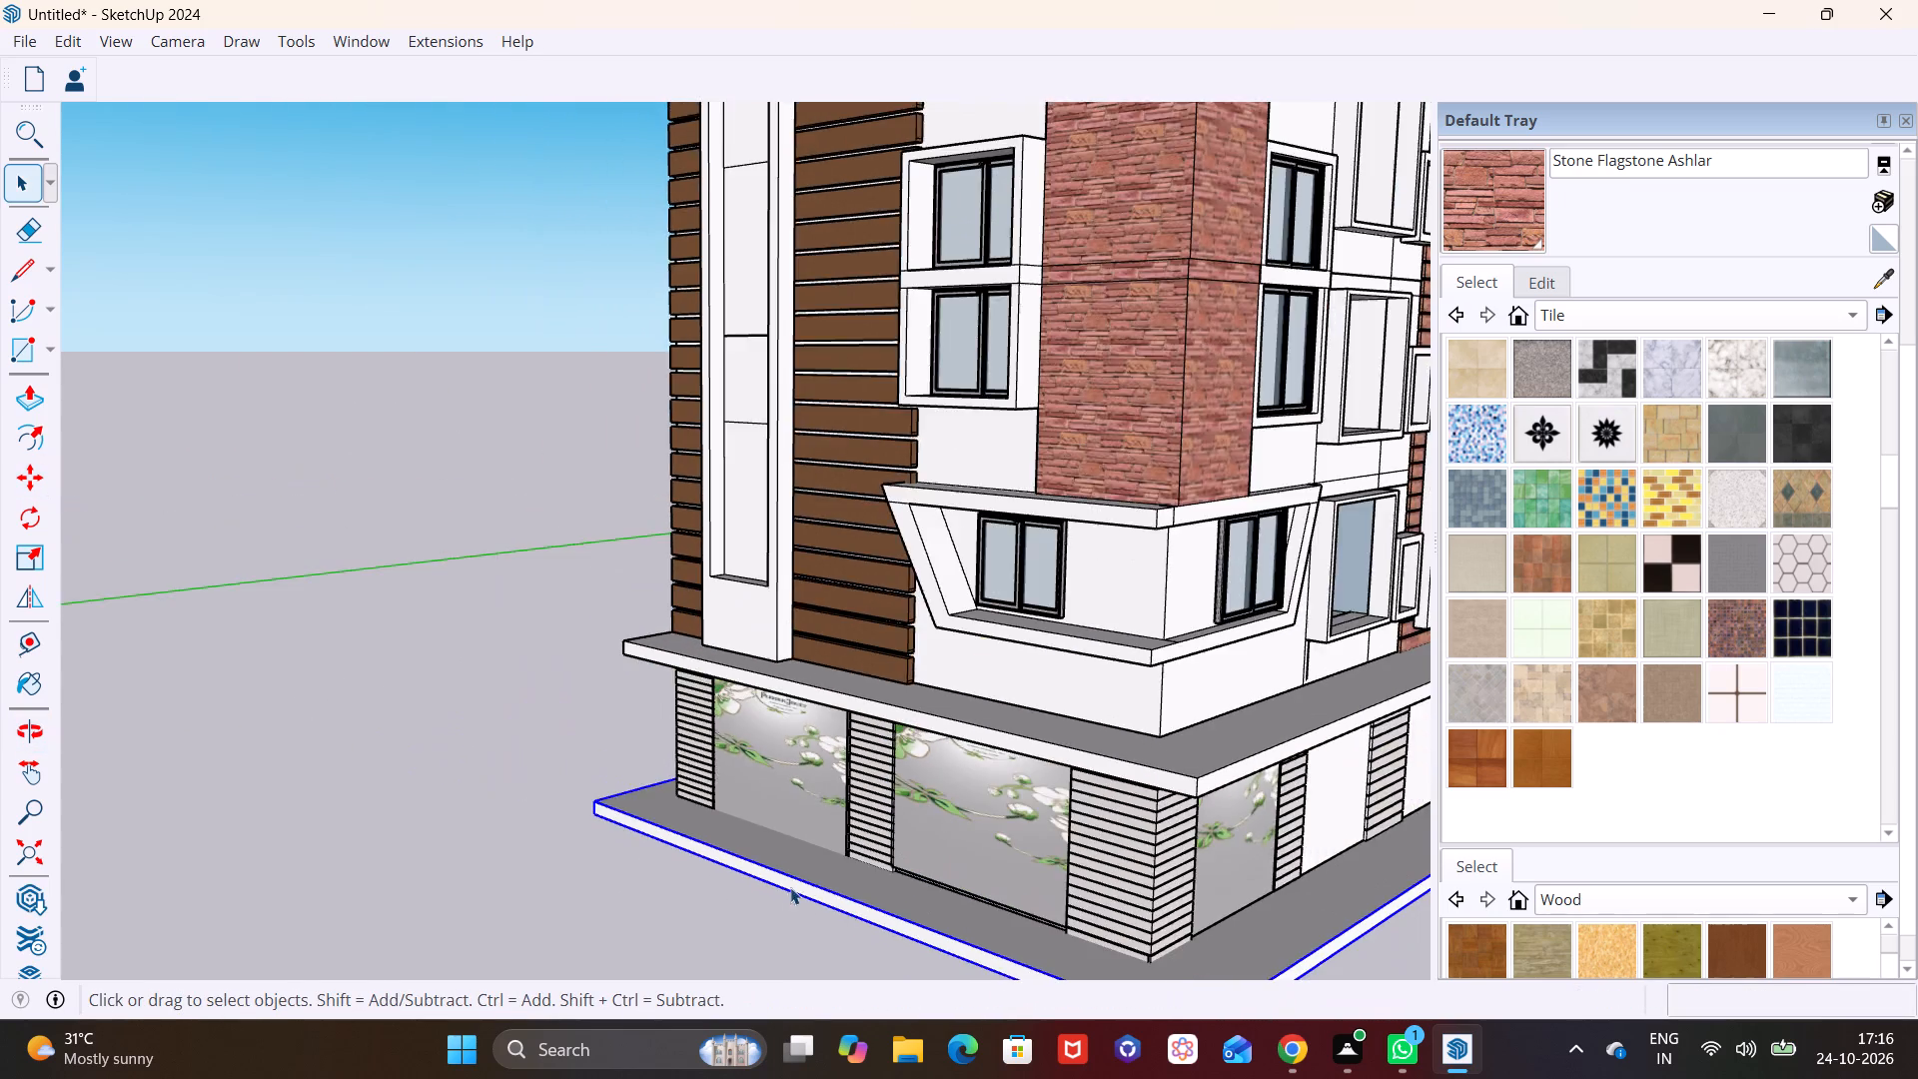
{"action": "scroll", "coordinate": [790, 887], "scroll_direction": "down", "scroll_amount": 3}
{"action": "middle_click_drag", "start_coordinate": [1050, 783], "coordinate": [1127, 679]}
{"action": "scroll", "coordinate": [1056, 706], "scroll_direction": "down", "scroll_amount": 4}
{"action": "middle_click_drag", "start_coordinate": [1040, 734], "coordinate": [460, 687], "text": "shift"}
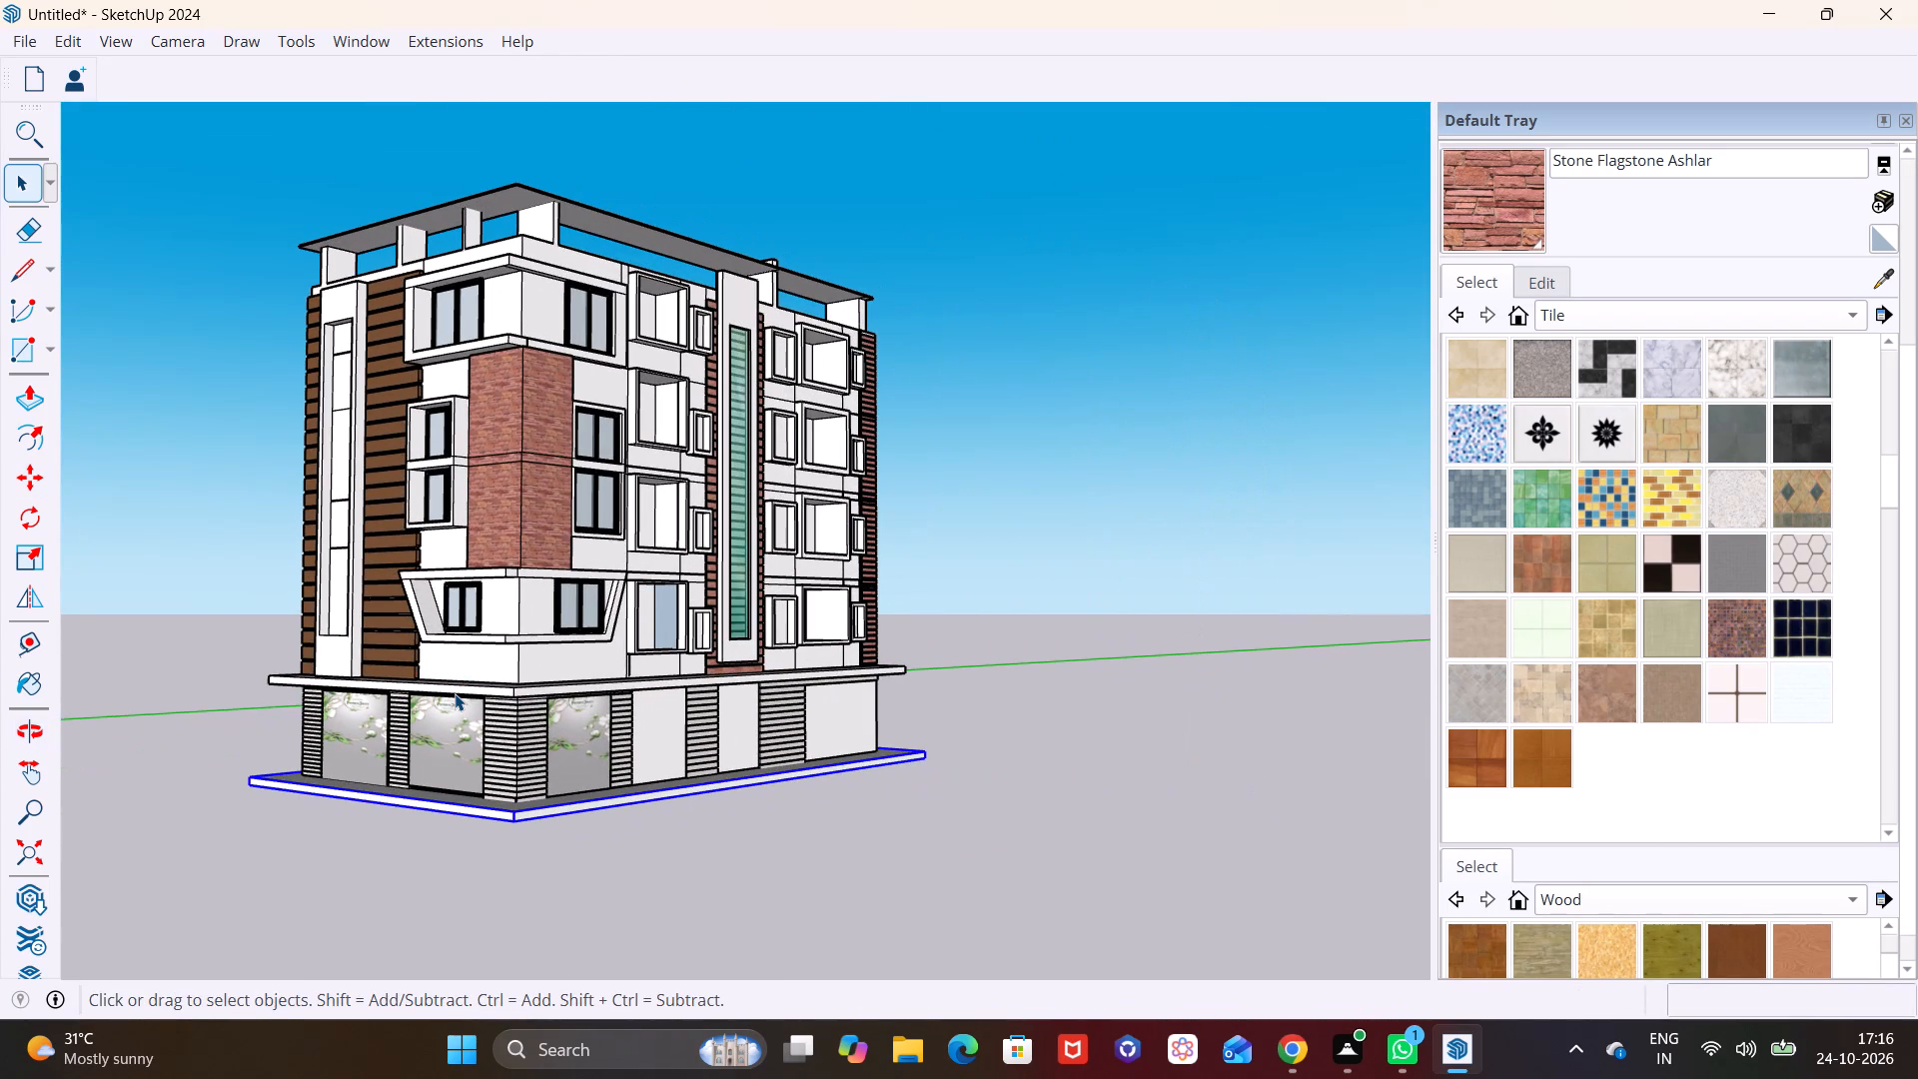
{"action": "scroll", "coordinate": [455, 693], "scroll_direction": "up", "scroll_amount": 2}
{"action": "middle_click_drag", "start_coordinate": [448, 693], "coordinate": [361, 691]}
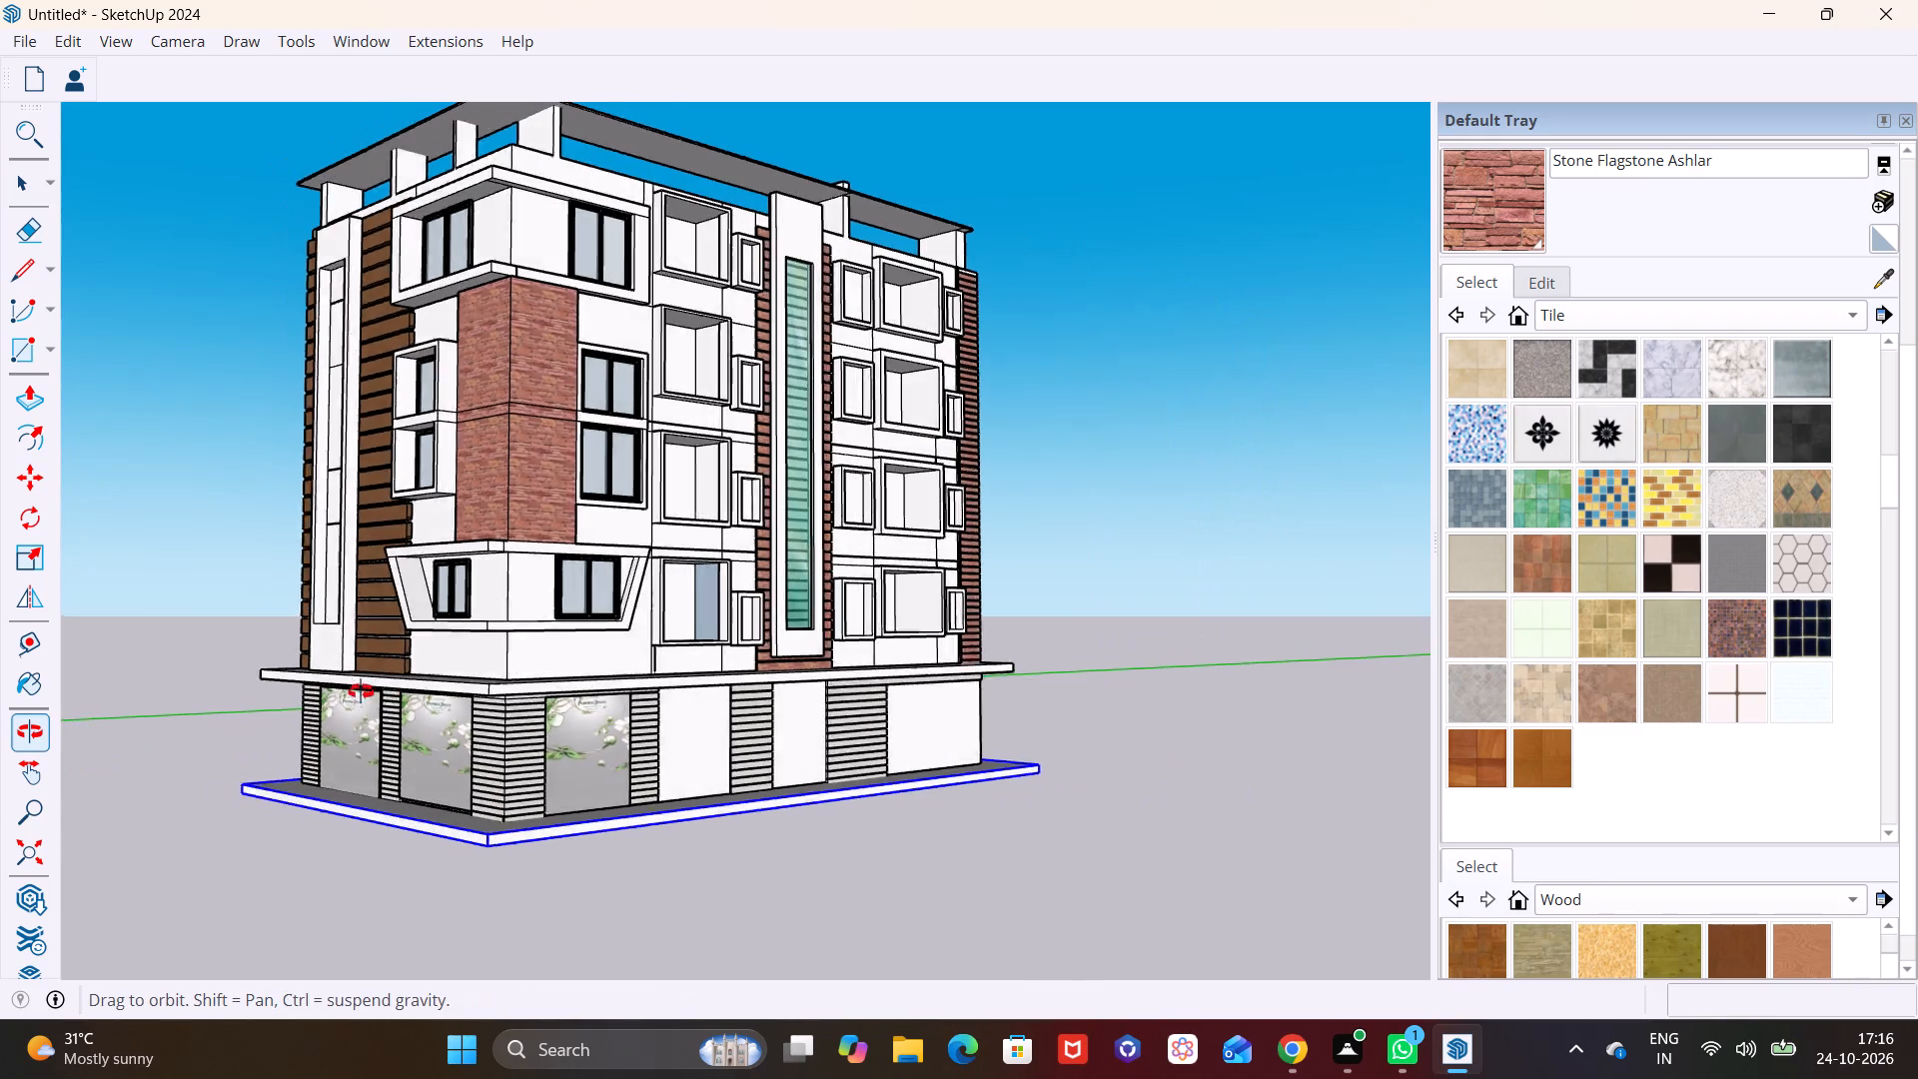
{"action": "scroll", "coordinate": [368, 691], "scroll_direction": "up", "scroll_amount": 1}
{"action": "middle_click_drag", "start_coordinate": [361, 691], "coordinate": [299, 750]}
{"action": "middle_click_drag", "start_coordinate": [347, 732], "coordinate": [260, 659], "text": "shift"}
{"action": "scroll", "coordinate": [357, 659], "scroll_direction": "up", "scroll_amount": 2}
{"action": "middle_click_drag", "start_coordinate": [363, 659], "coordinate": [174, 678]}
{"action": "scroll", "coordinate": [236, 672], "scroll_direction": "down", "scroll_amount": 2}
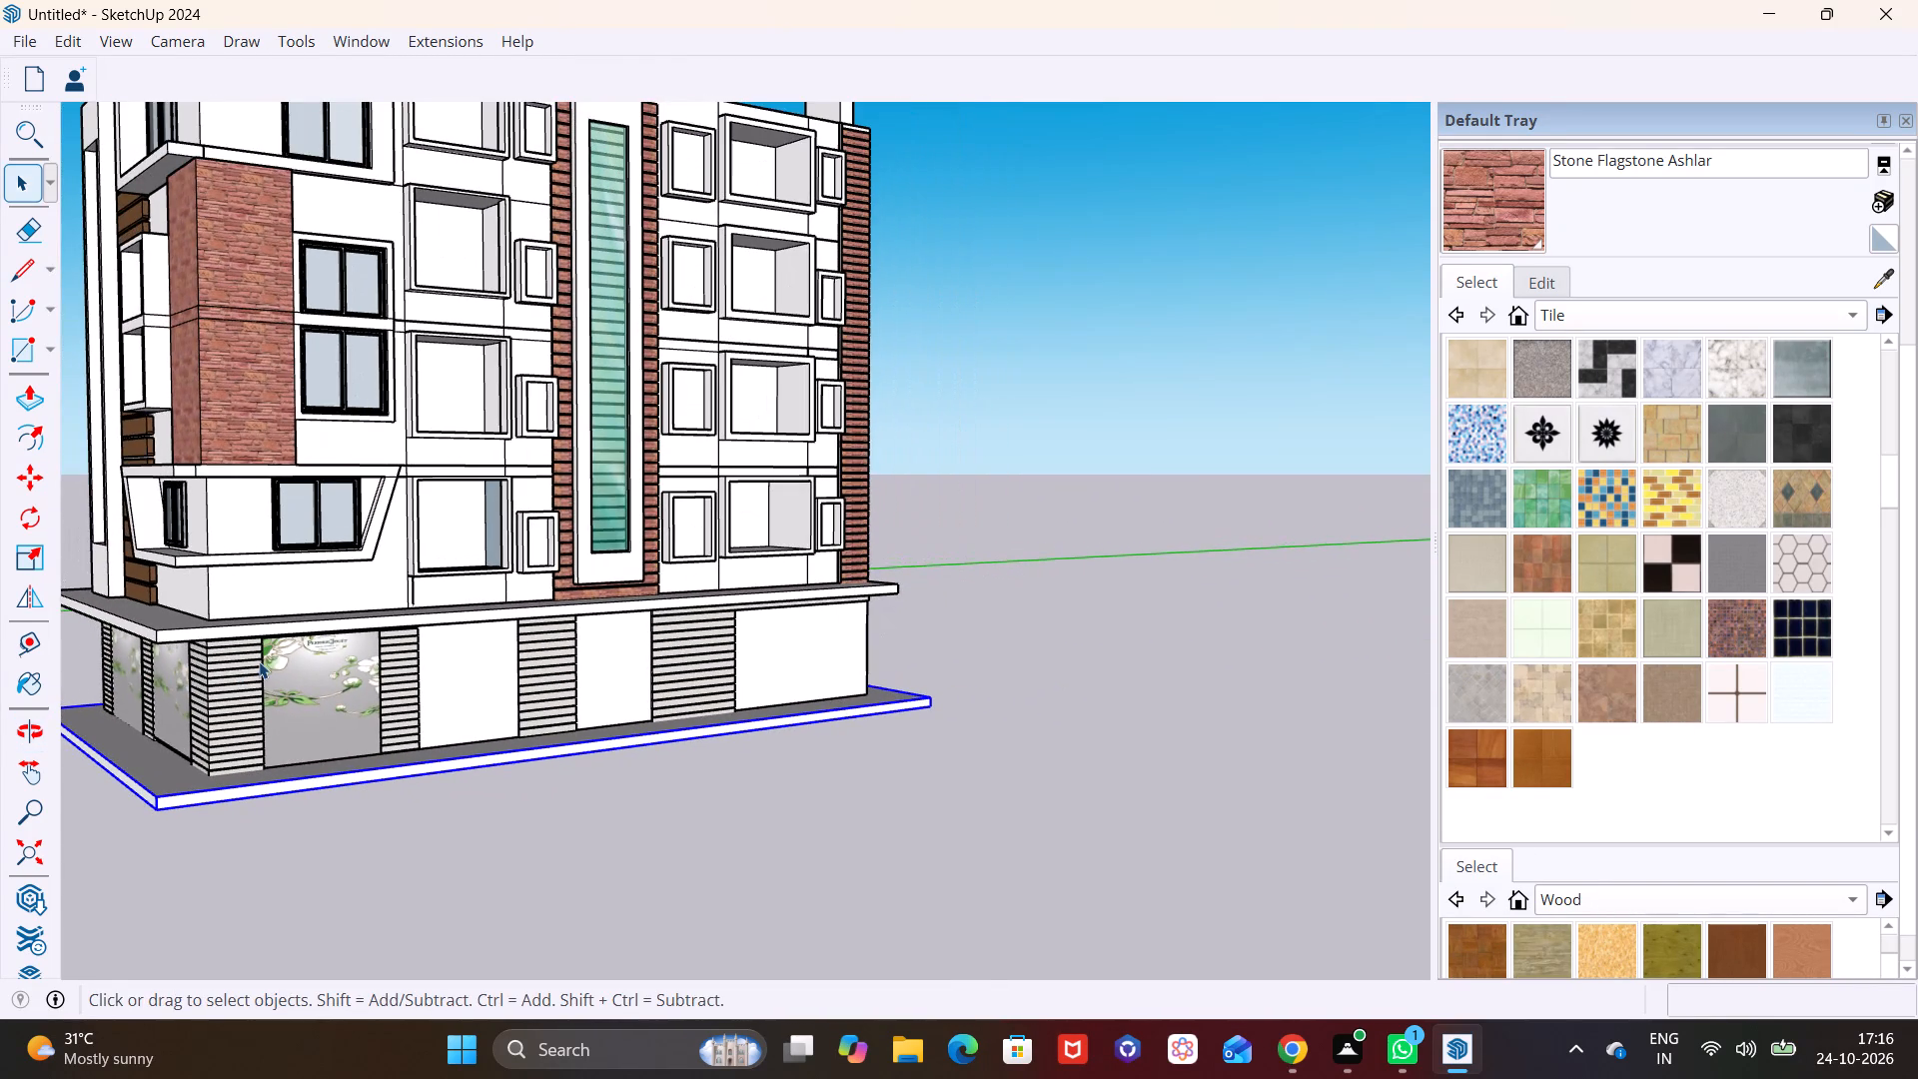
{"action": "middle_click_drag", "start_coordinate": [447, 684], "coordinate": [527, 685]}
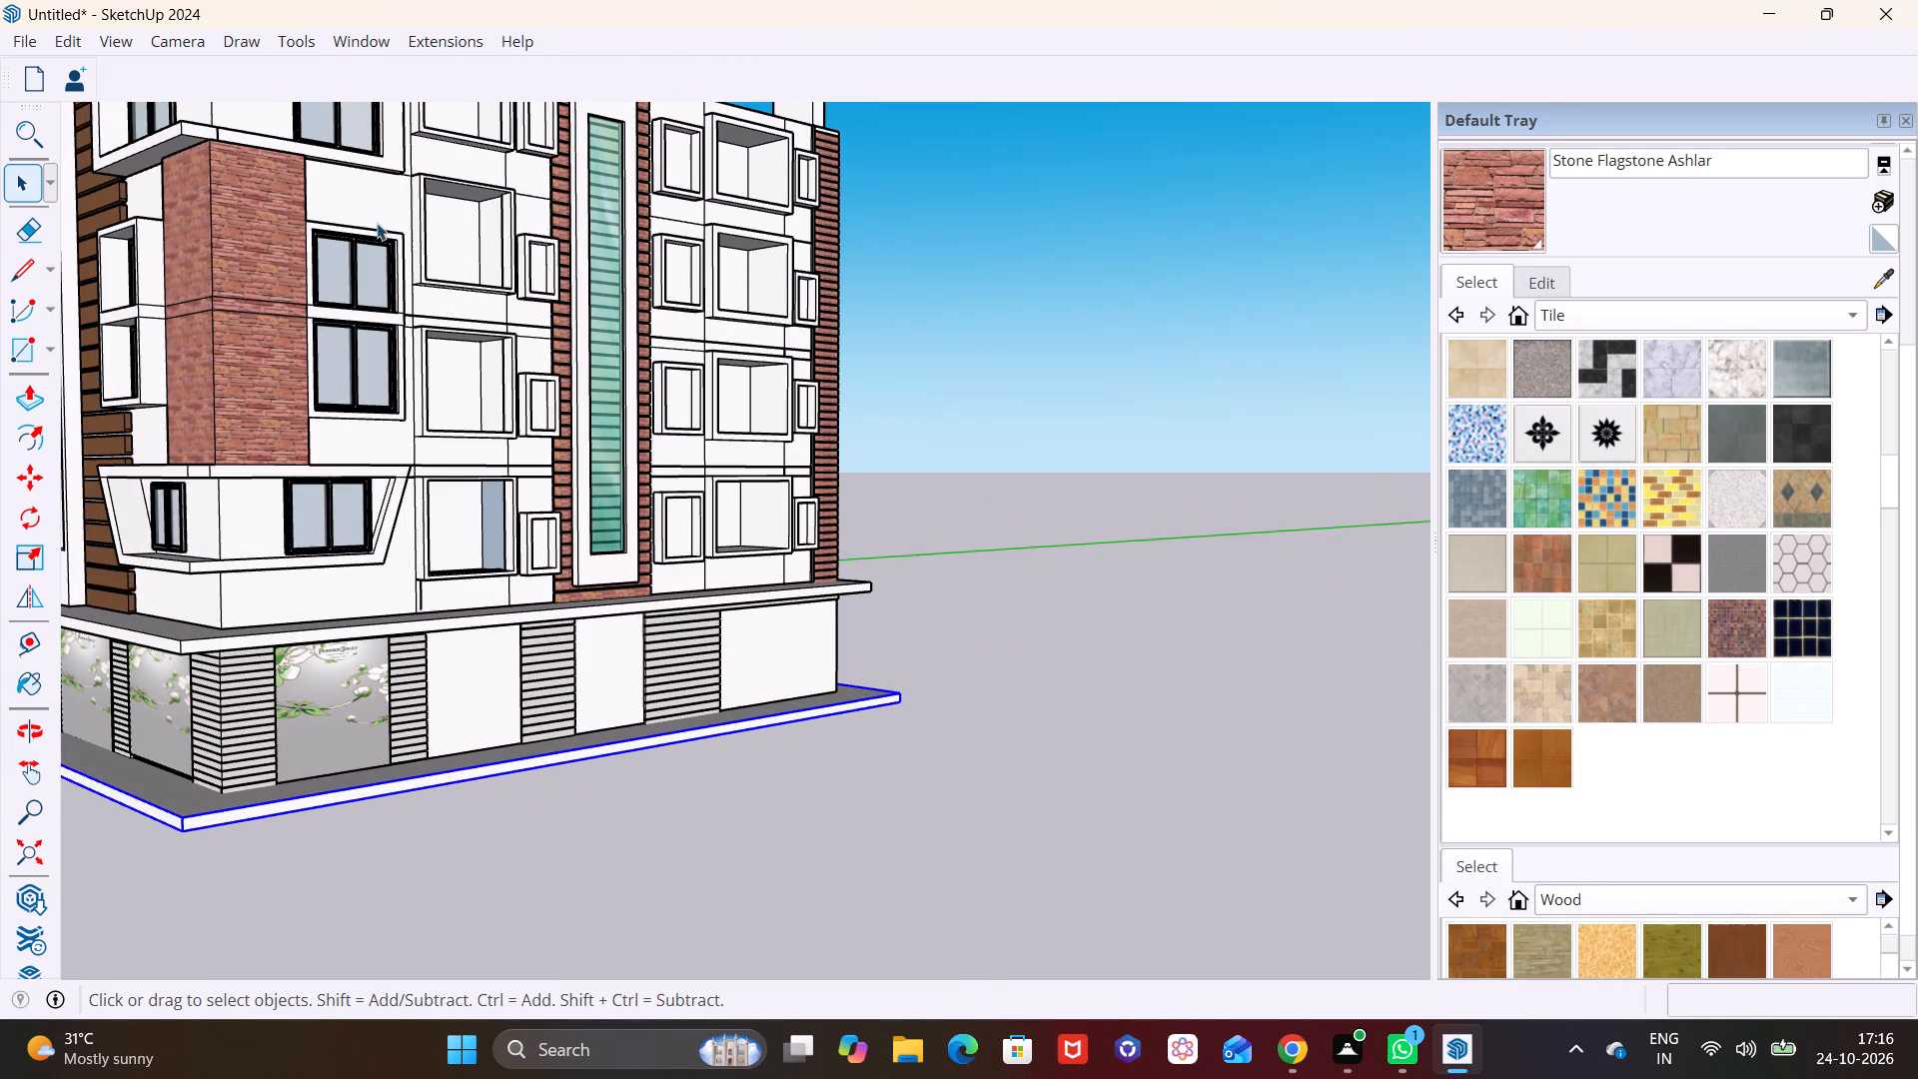
Search 3D Warehouse for "wooden gate" models.
{"action": "left_click", "coordinate": [369, 48]}
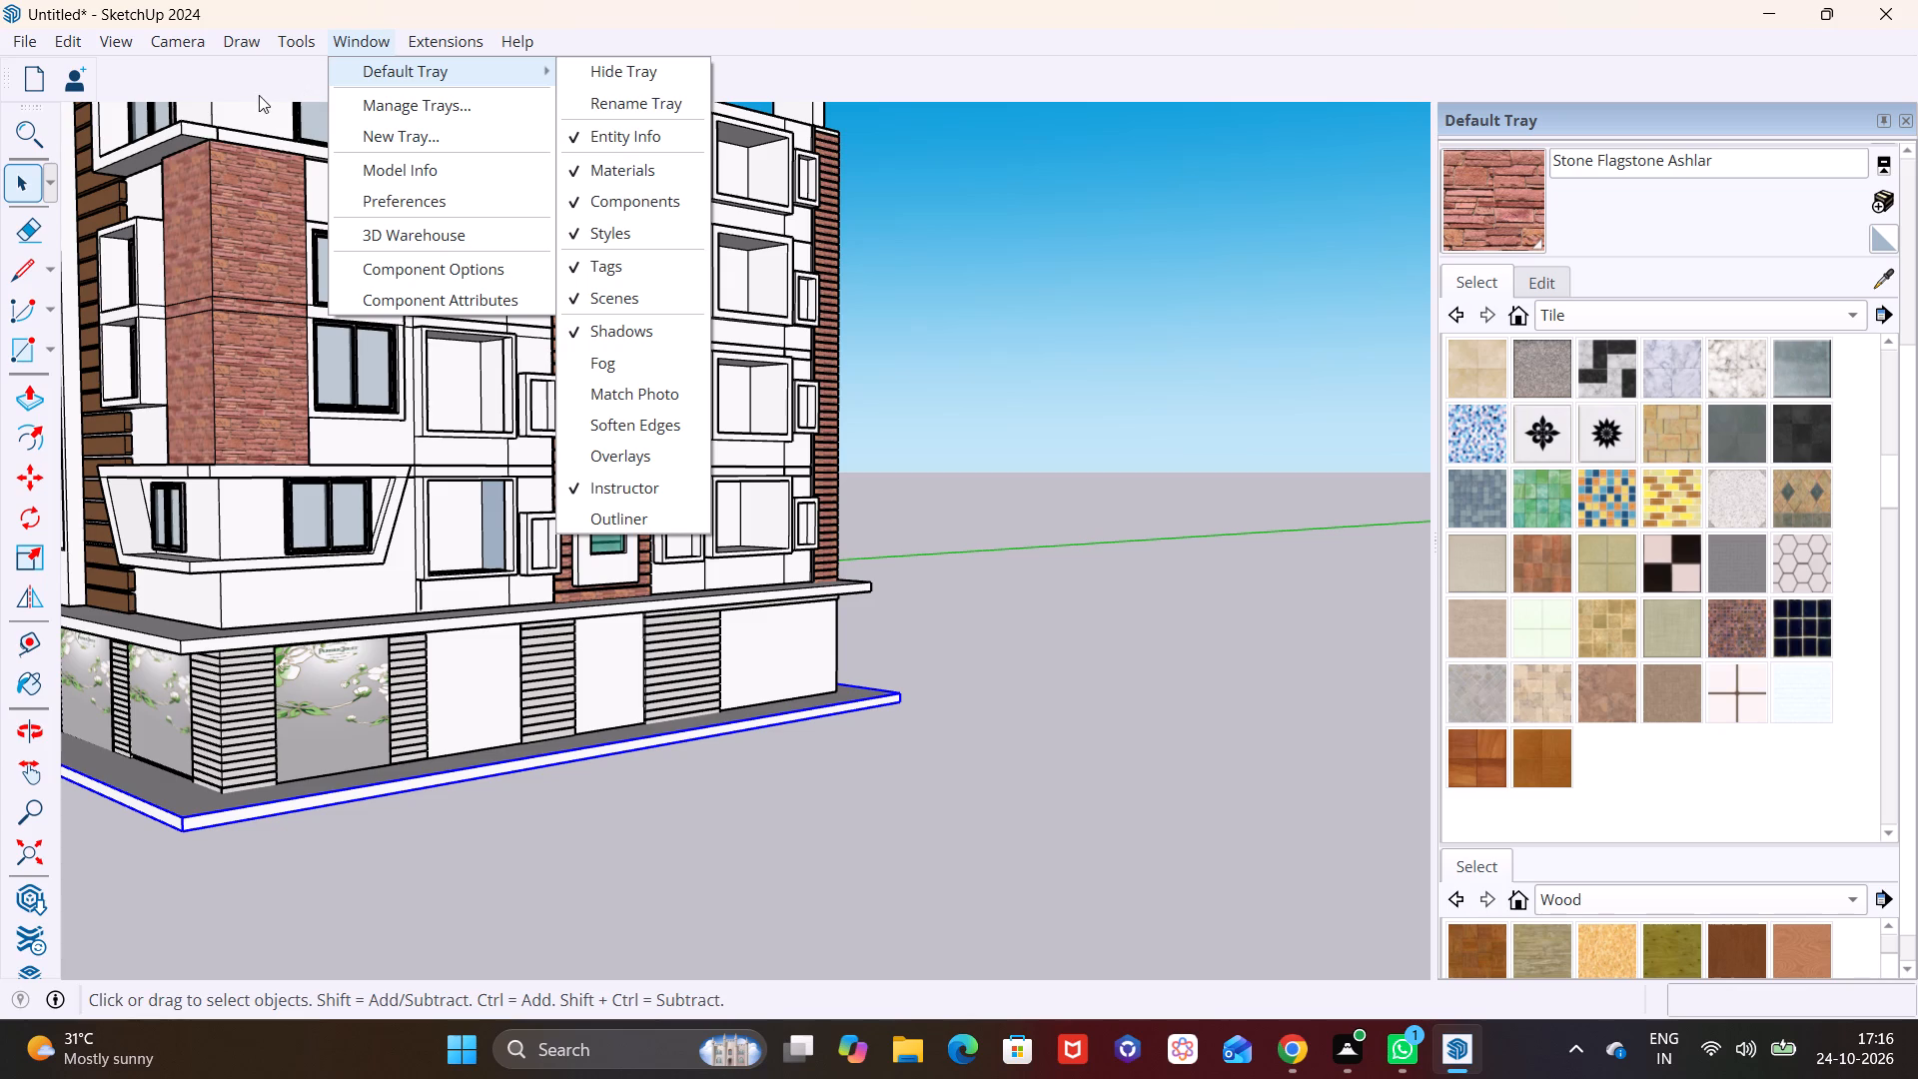
{"action": "left_click", "coordinate": [417, 231]}
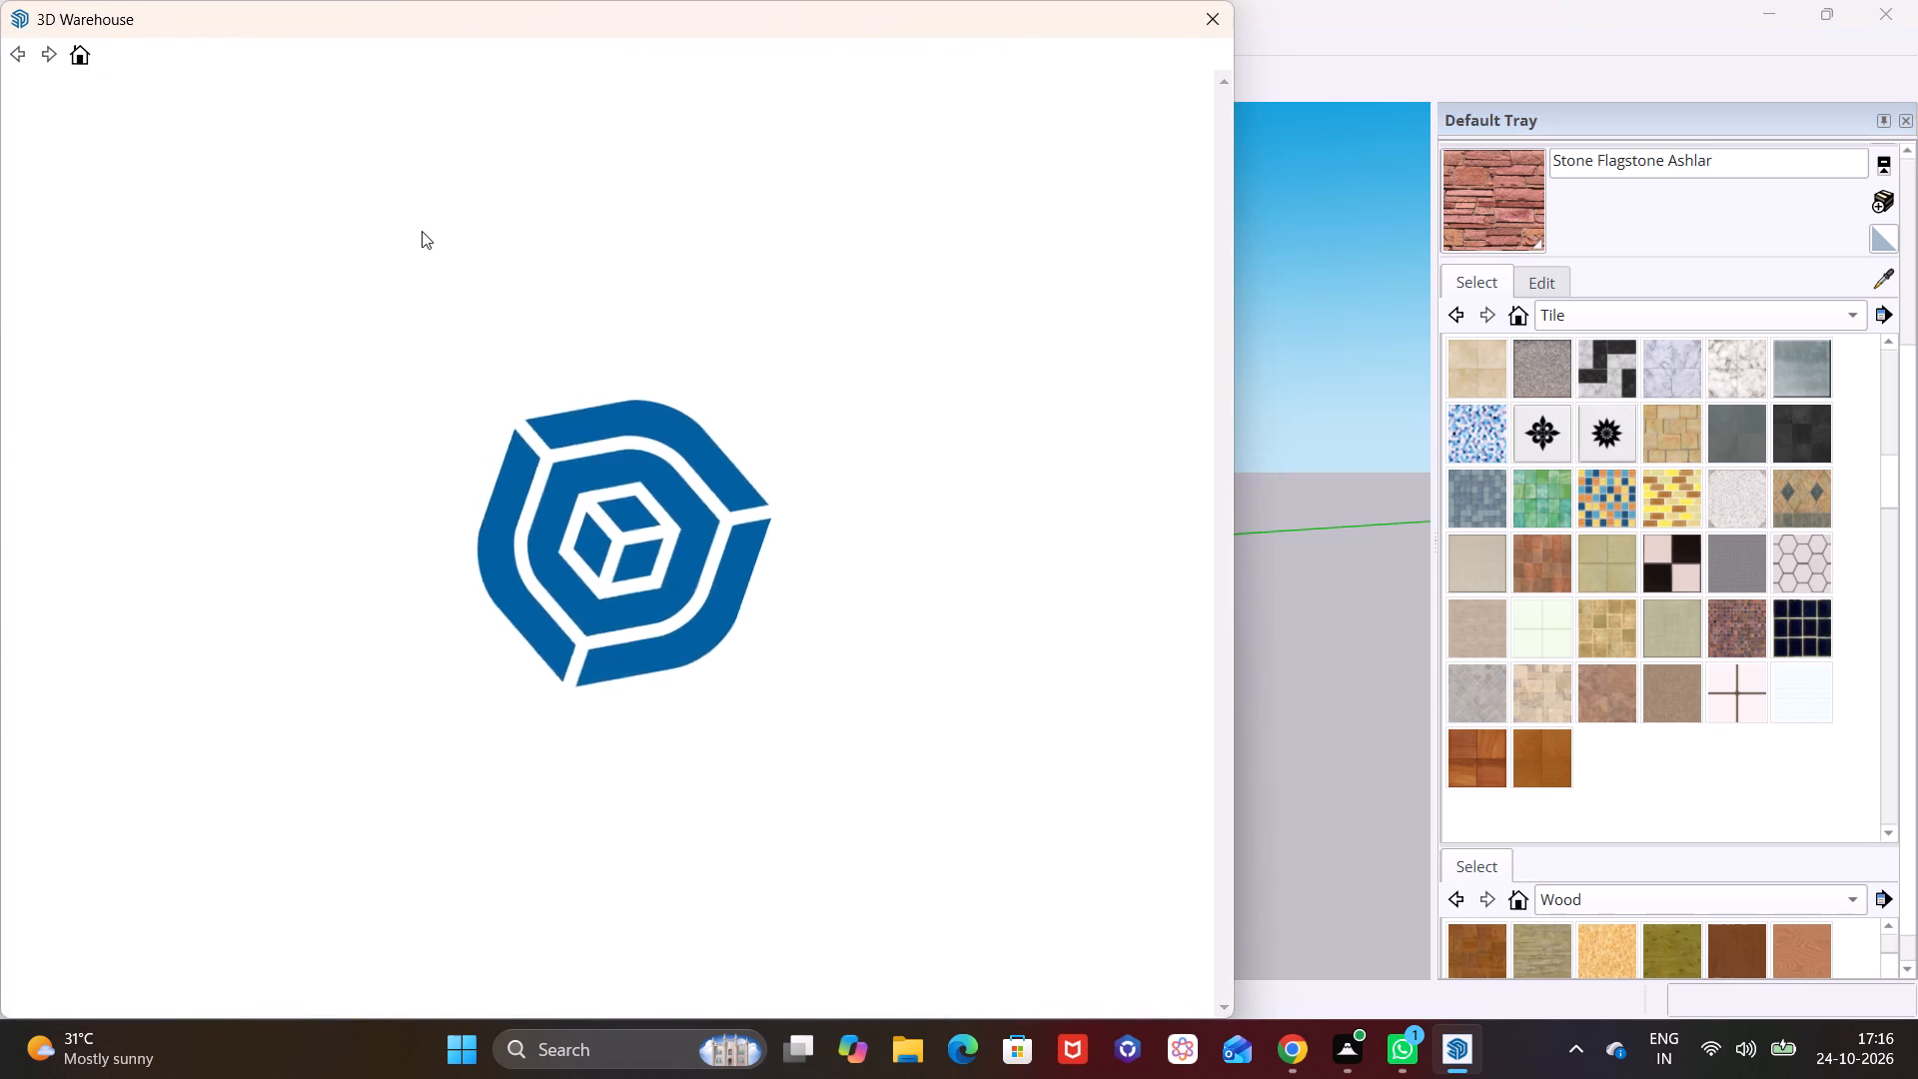
{"action": "left_click", "coordinate": [512, 112]}
{"action": "key", "text": "BackSpace"}
{"action": "key", "text": "BackSpace"}
{"action": "key", "text": "BackSpace"}
{"action": "key", "text": "BackSpace"}
{"action": "key", "text": "BackSpace"}
{"action": "key", "text": "BackSpace"}
{"action": "key", "text": "BackSpace"}
{"action": "key", "text": "BackSpace"}
{"action": "key", "text": "BackSpace"}
{"action": "key", "text": "BackSpace"}
{"action": "key", "text": "BackSpace"}
{"action": "key", "text": "BackSpace"}
{"action": "key", "text": "BackSpace"}
{"action": "key", "text": "BackSpace"}
{"action": "key", "text": "BackSpace"}
{"action": "key", "text": "BackSpace"}
{"action": "key", "text": "BackSpace"}
{"action": "key", "text": "BackSpace"}
{"action": "key", "text": "BackSpace"}
{"action": "key", "text": "BackSpace"}
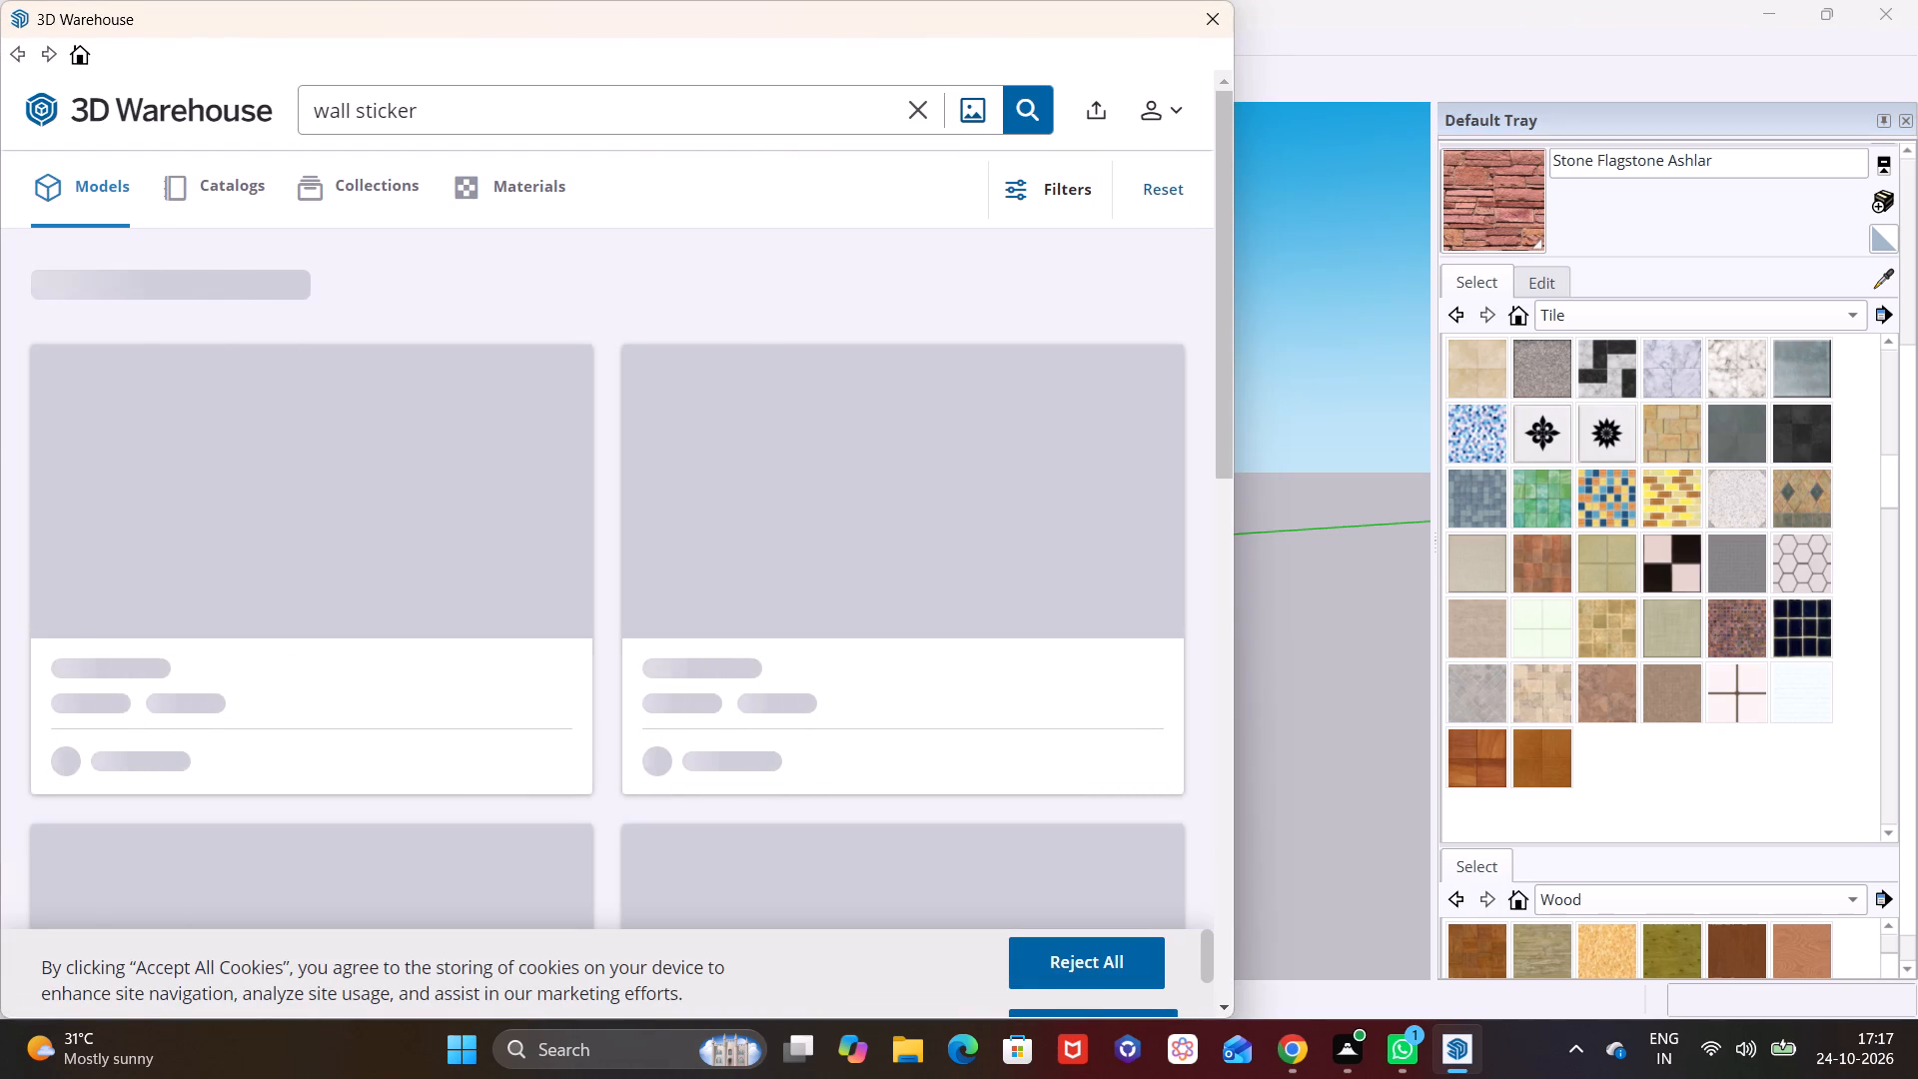
{"action": "key", "text": "BackSpace"}
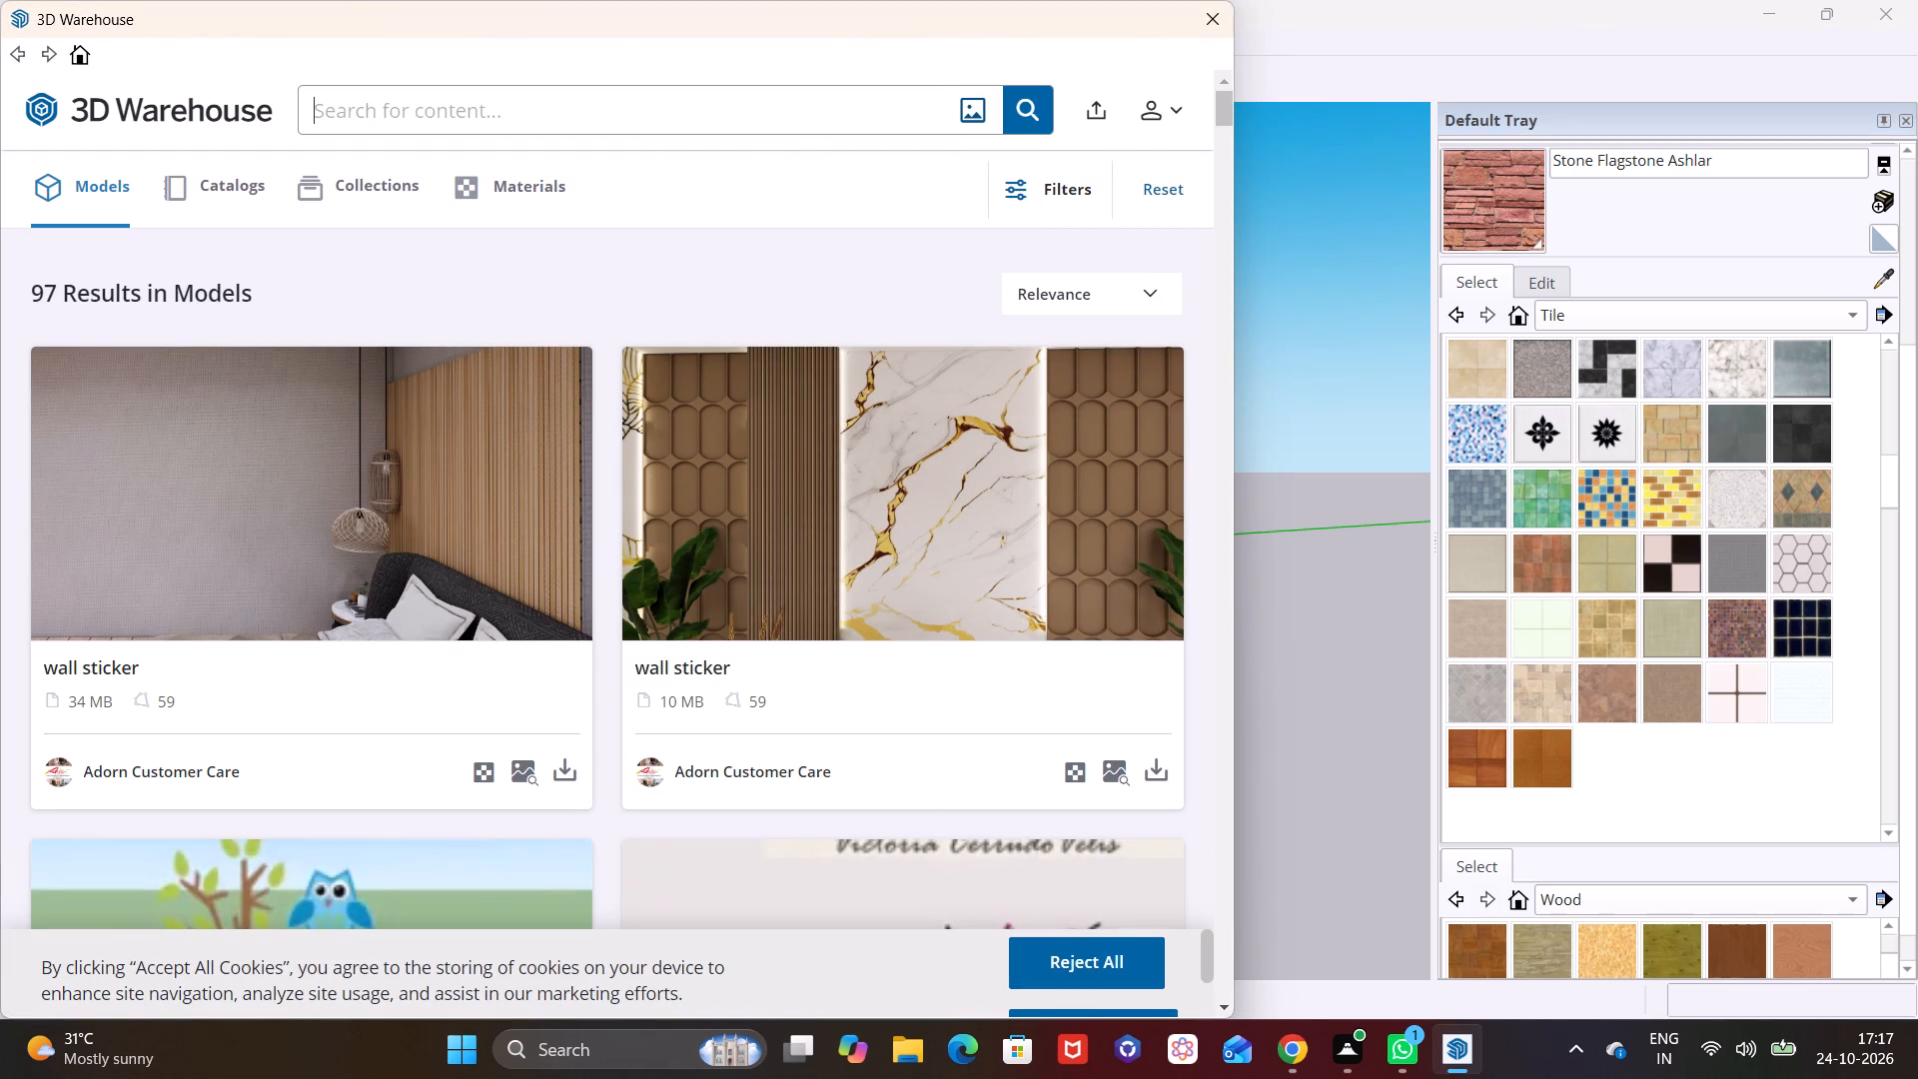
{"action": "type", "text": "wooden gate"}
{"action": "key", "text": "Return"}
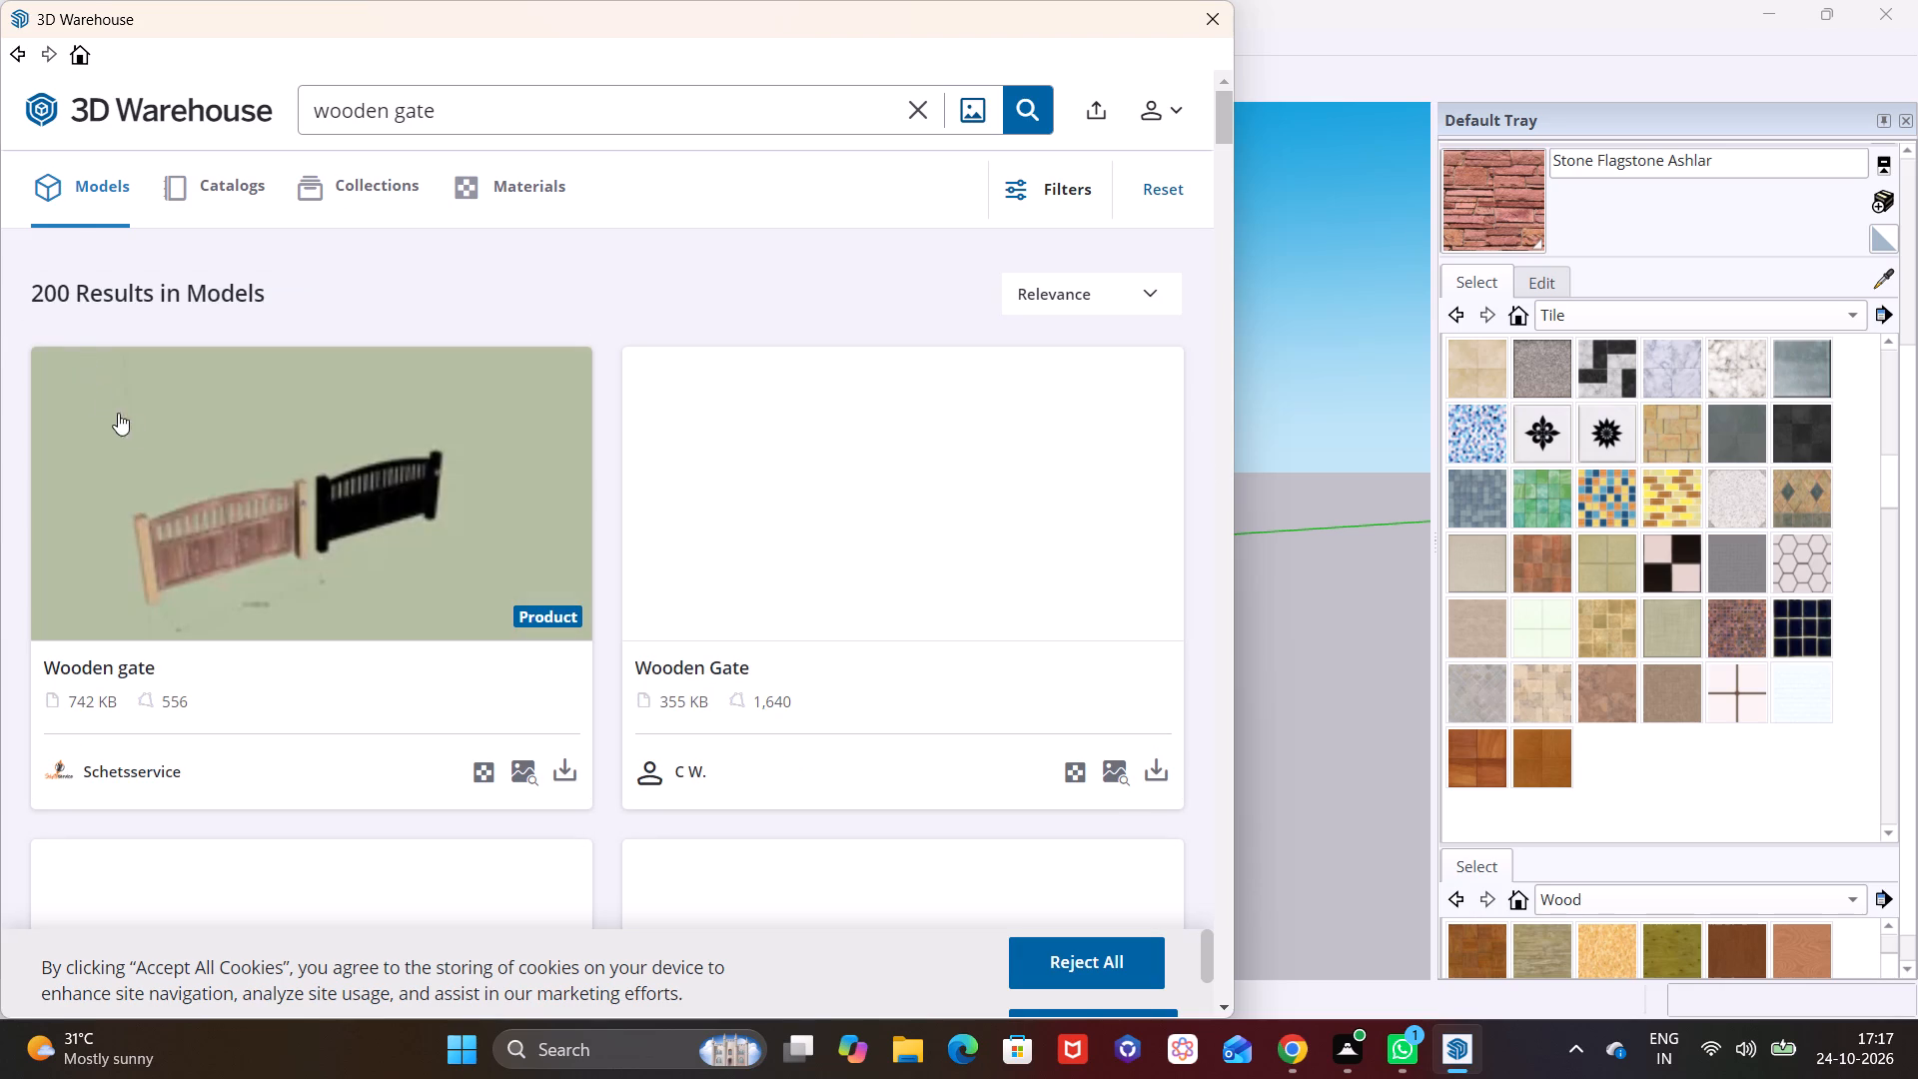
Browse the wooden gate results in 3D Warehouse for a gate that suits the blank ground-floor bays.
{"action": "scroll", "coordinate": [547, 529], "scroll_direction": "down", "scroll_amount": 3}
{"action": "middle_click_drag", "start_coordinate": [546, 517], "coordinate": [548, 599]}
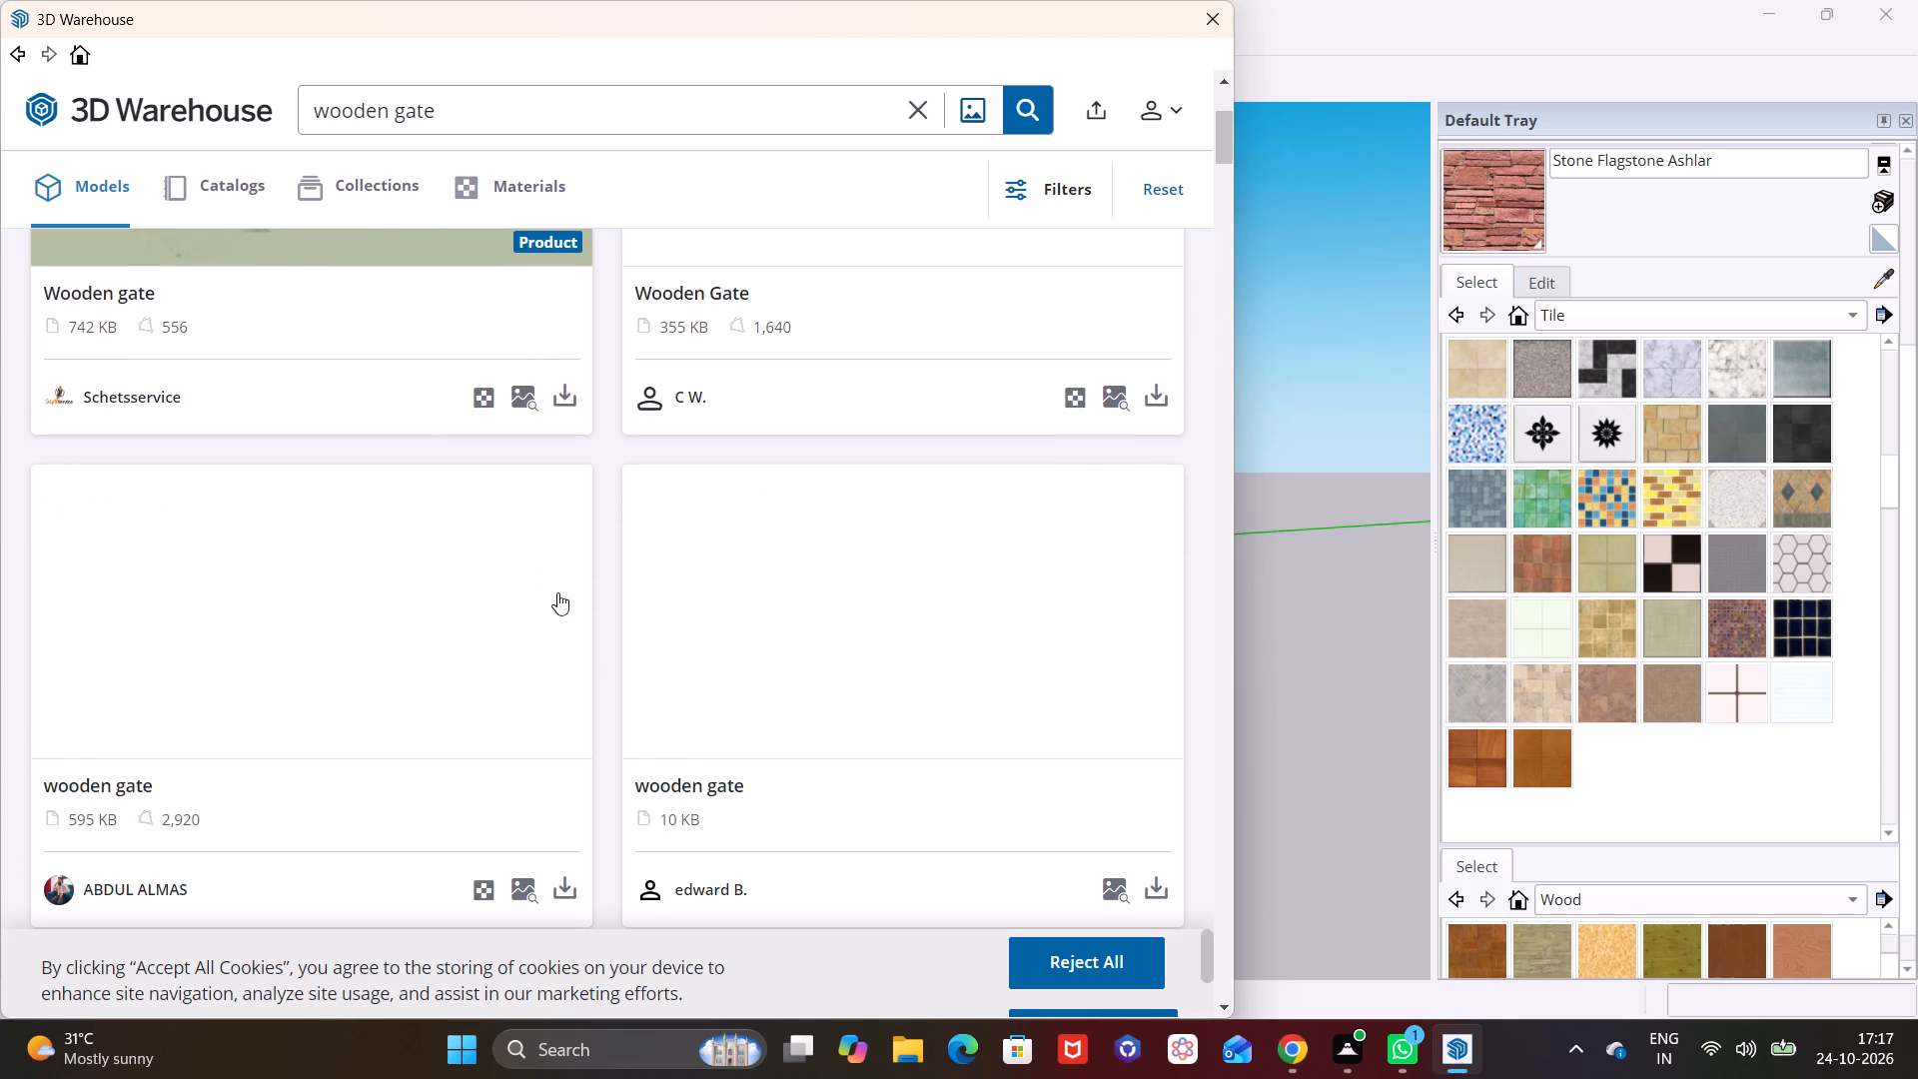
{"action": "scroll", "coordinate": [668, 545], "scroll_direction": "down", "scroll_amount": 2}
{"action": "scroll", "coordinate": [702, 606], "scroll_direction": "up", "scroll_amount": 6}
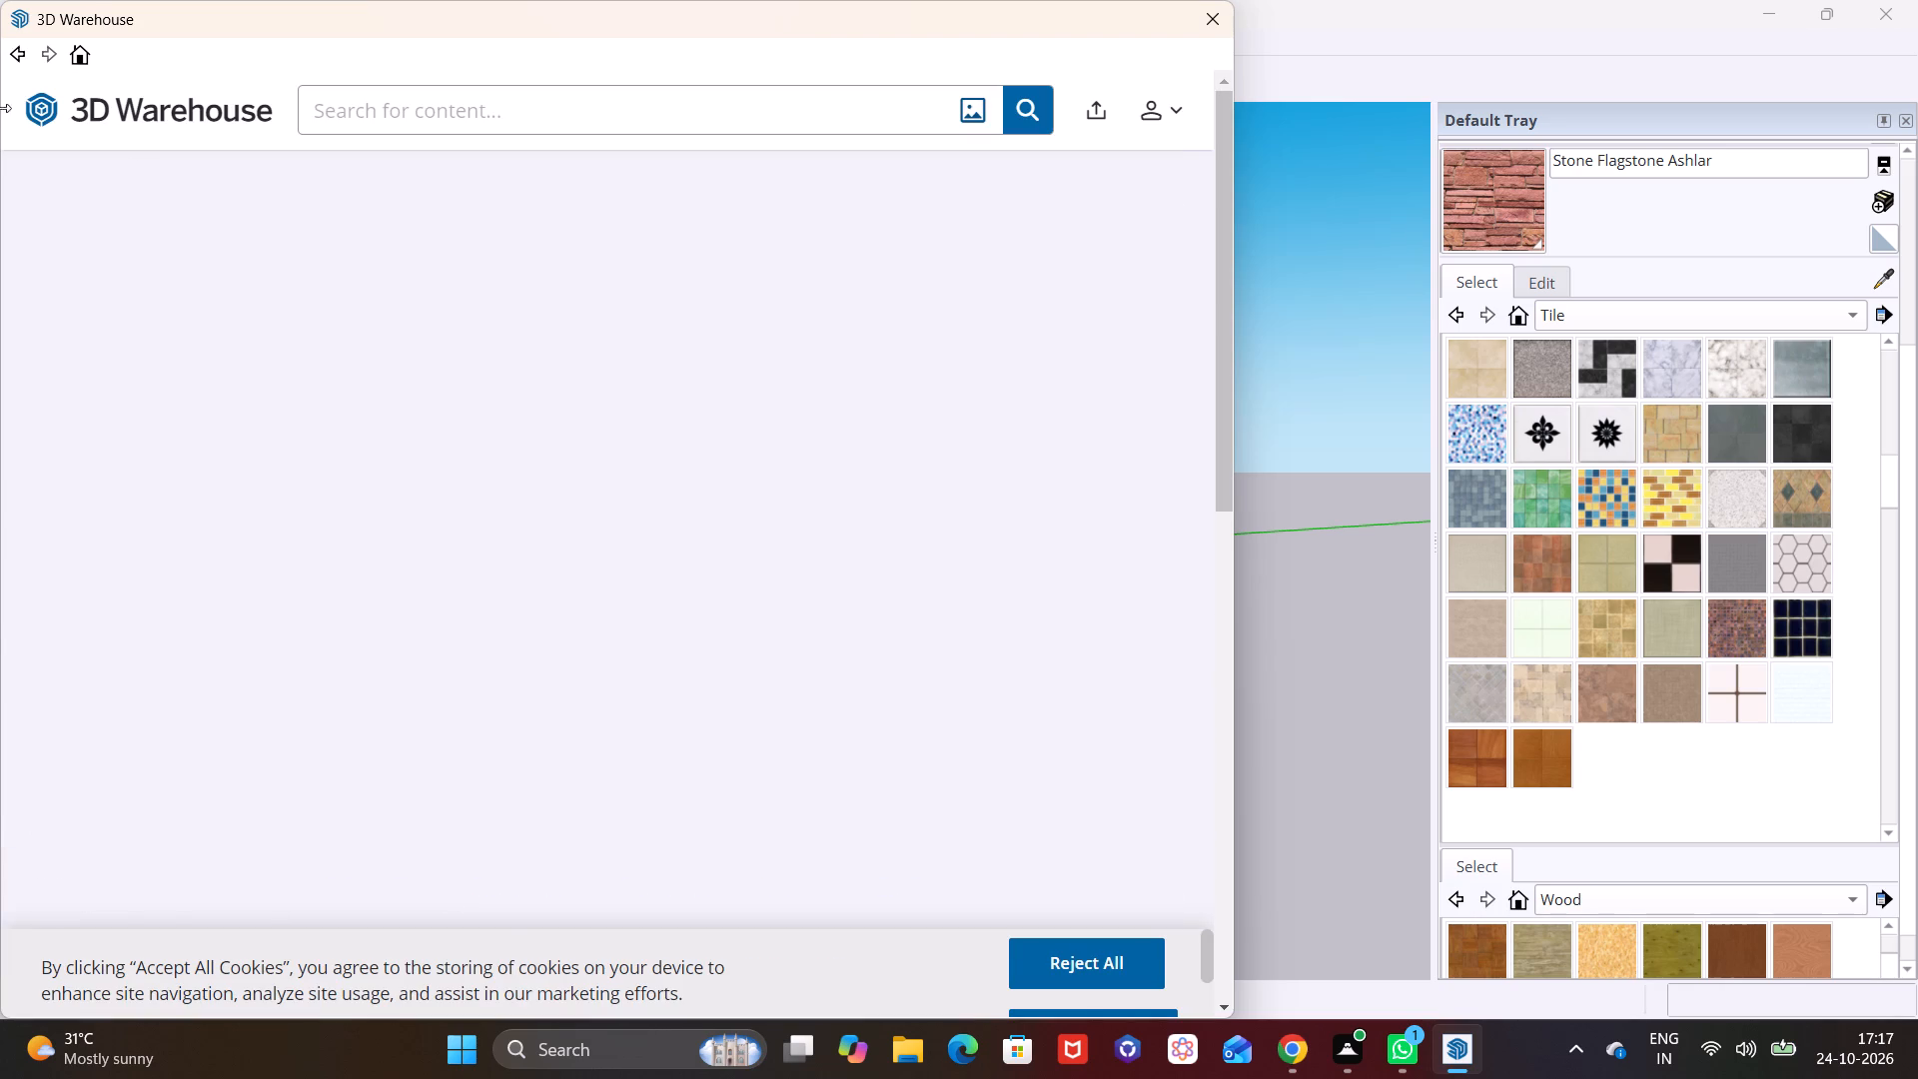
{"action": "left_click", "coordinate": [7, 49]}
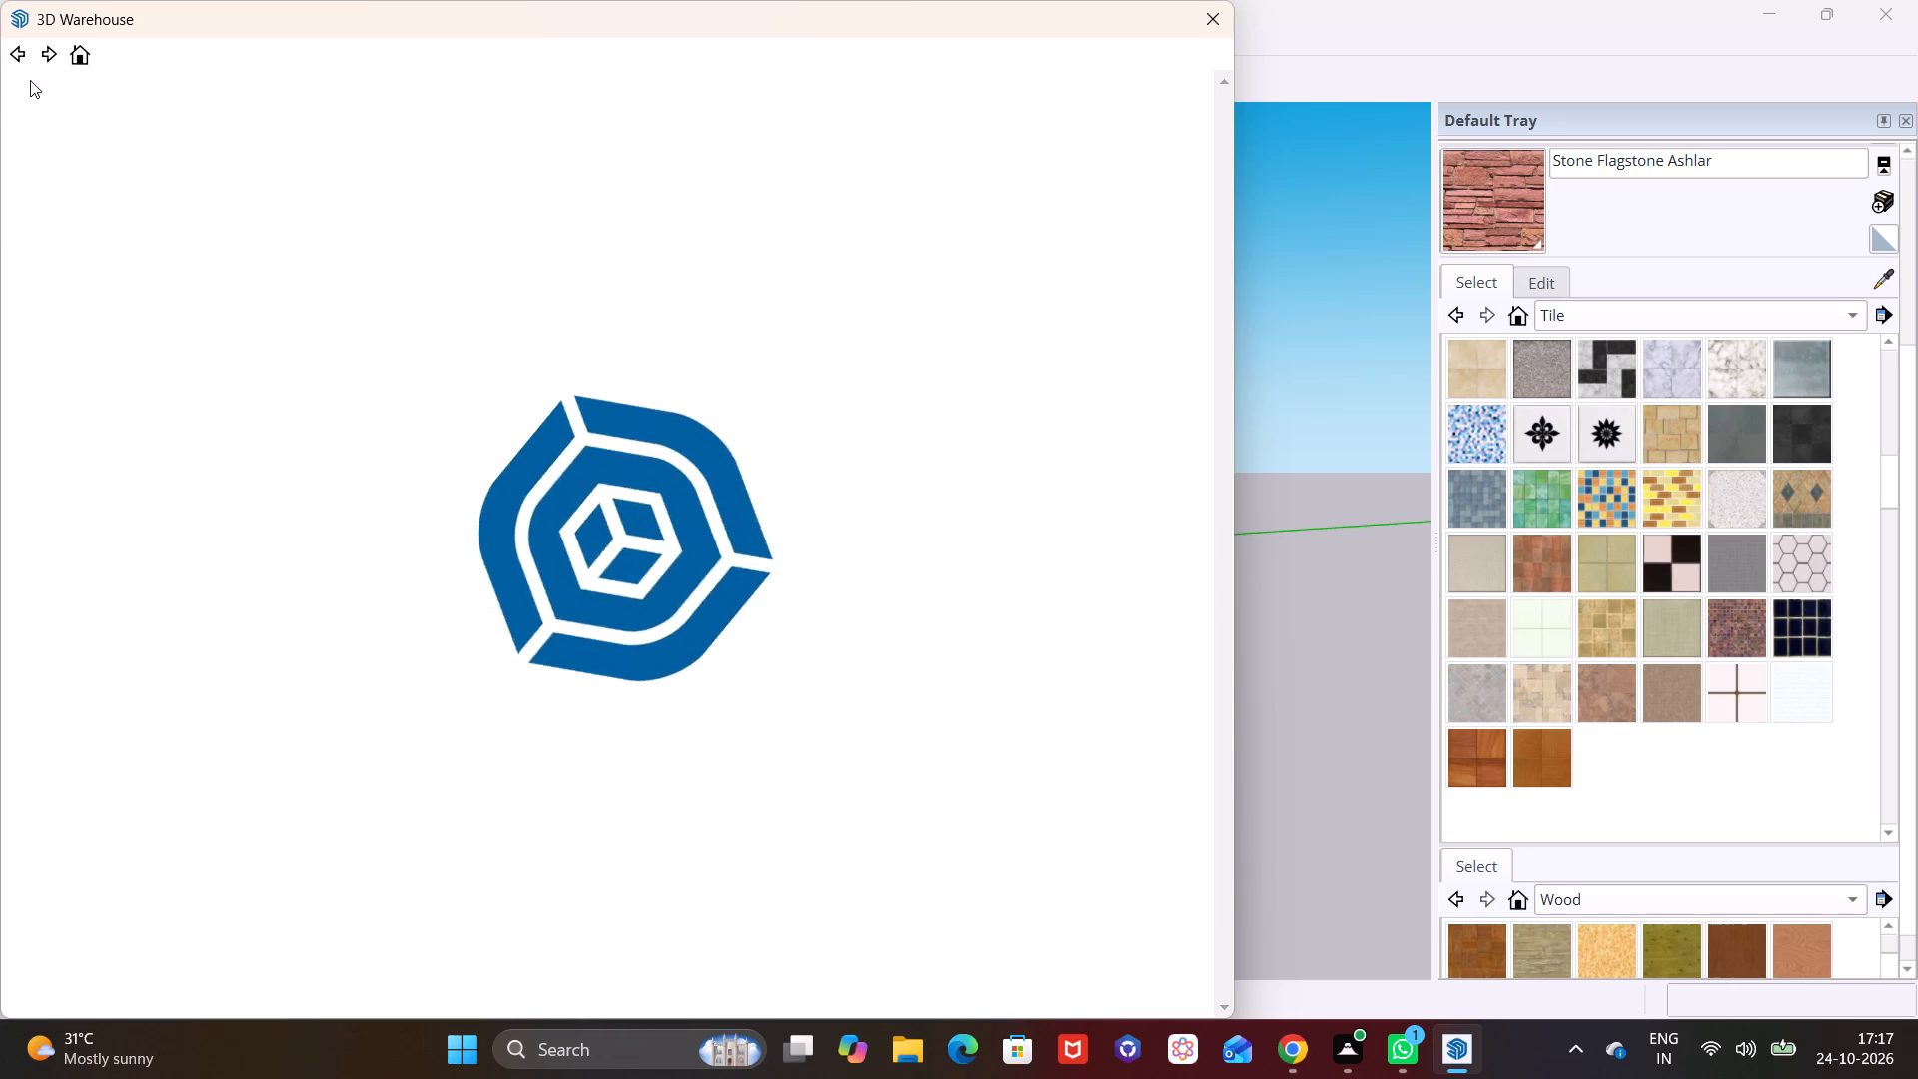
{"action": "scroll", "coordinate": [607, 330], "scroll_direction": "down", "scroll_amount": 3}
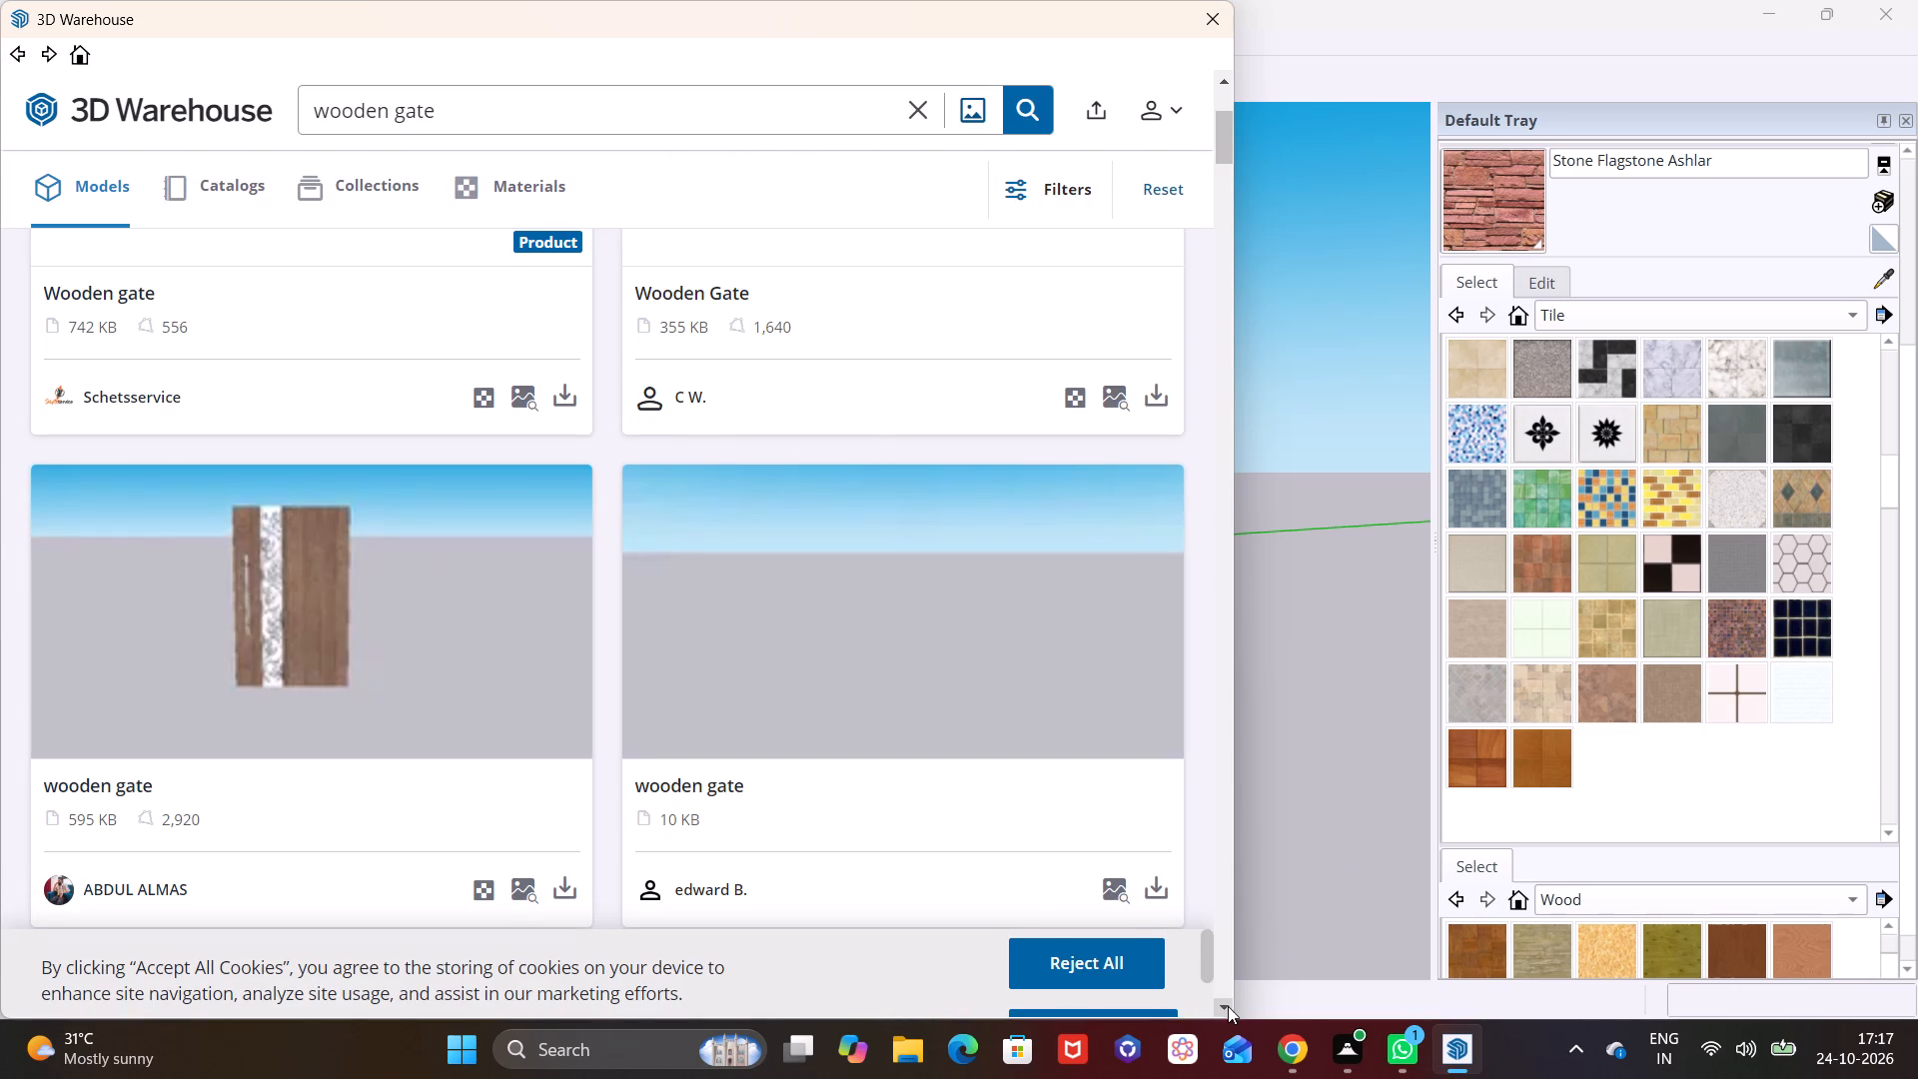
{"action": "left_click", "coordinate": [1228, 1006]}
{"action": "left_click", "coordinate": [1228, 1006]}
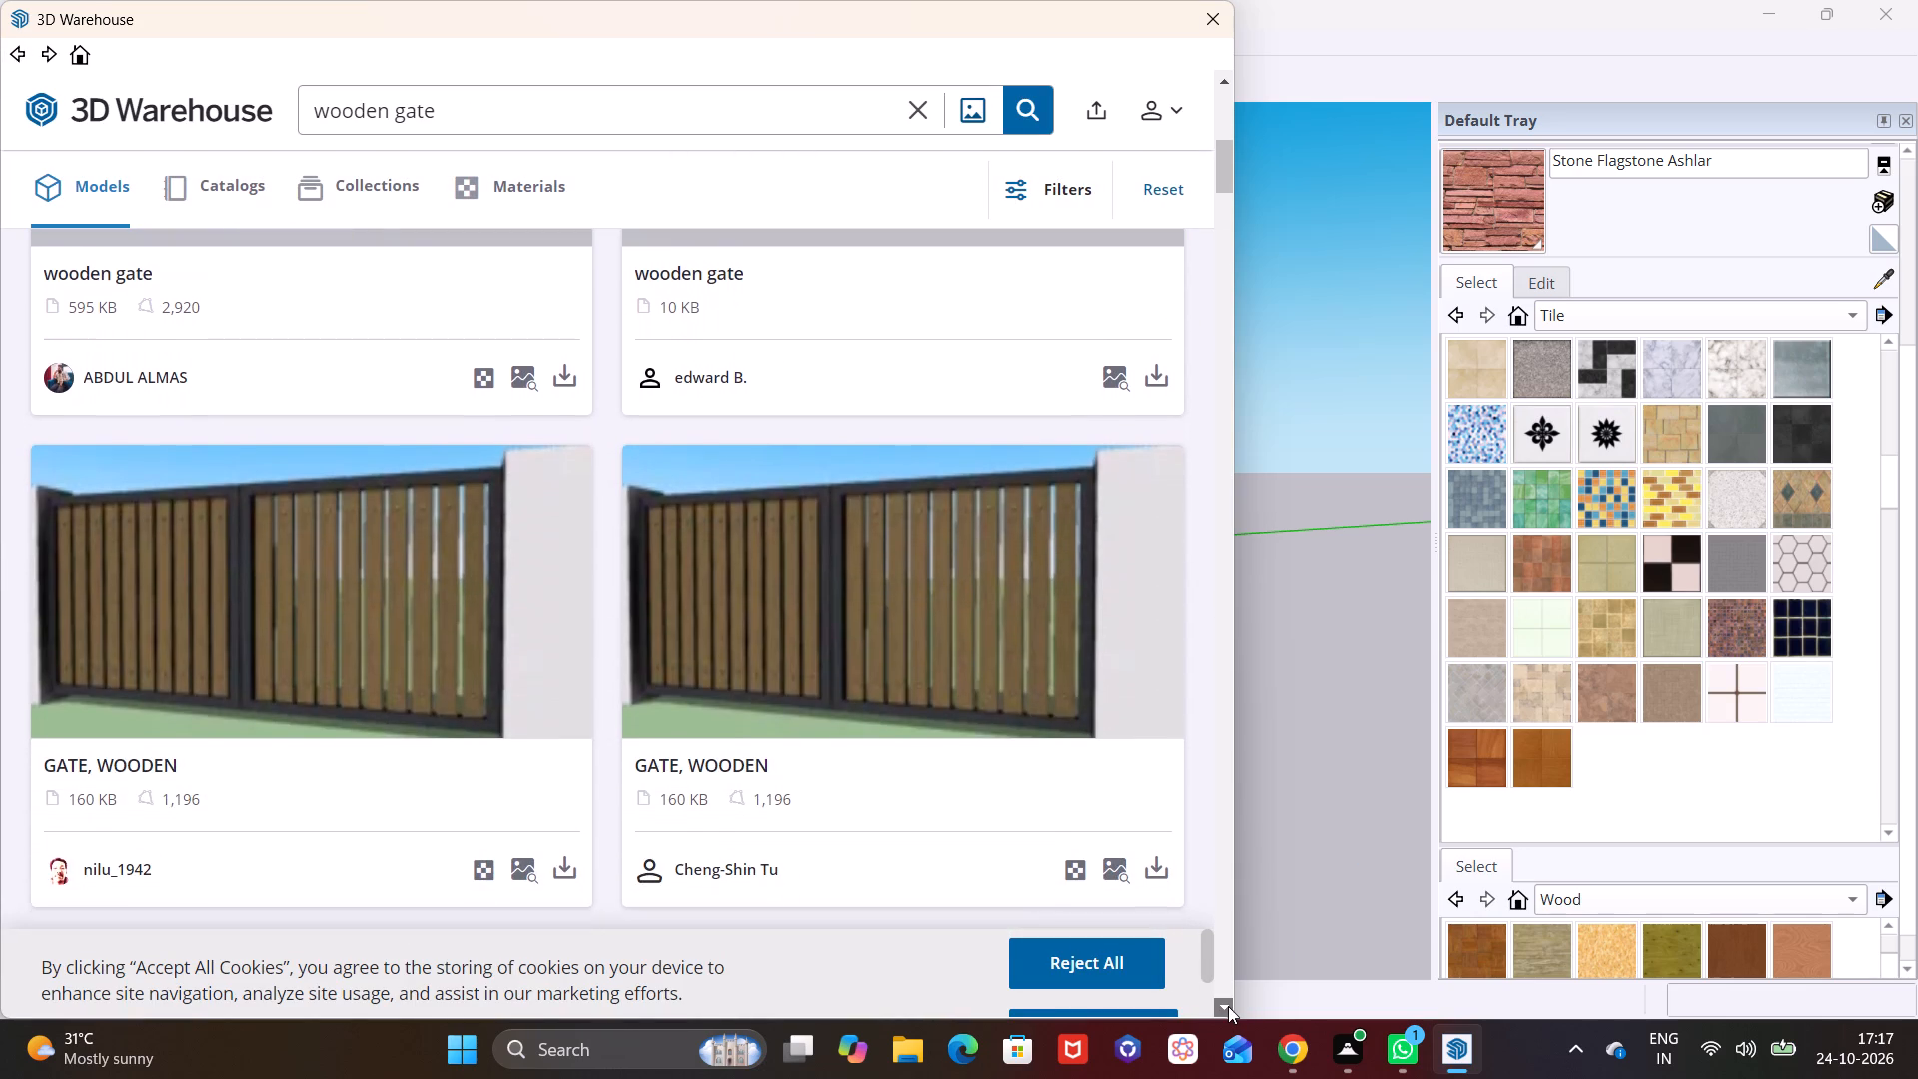
{"action": "left_click", "coordinate": [1228, 1006]}
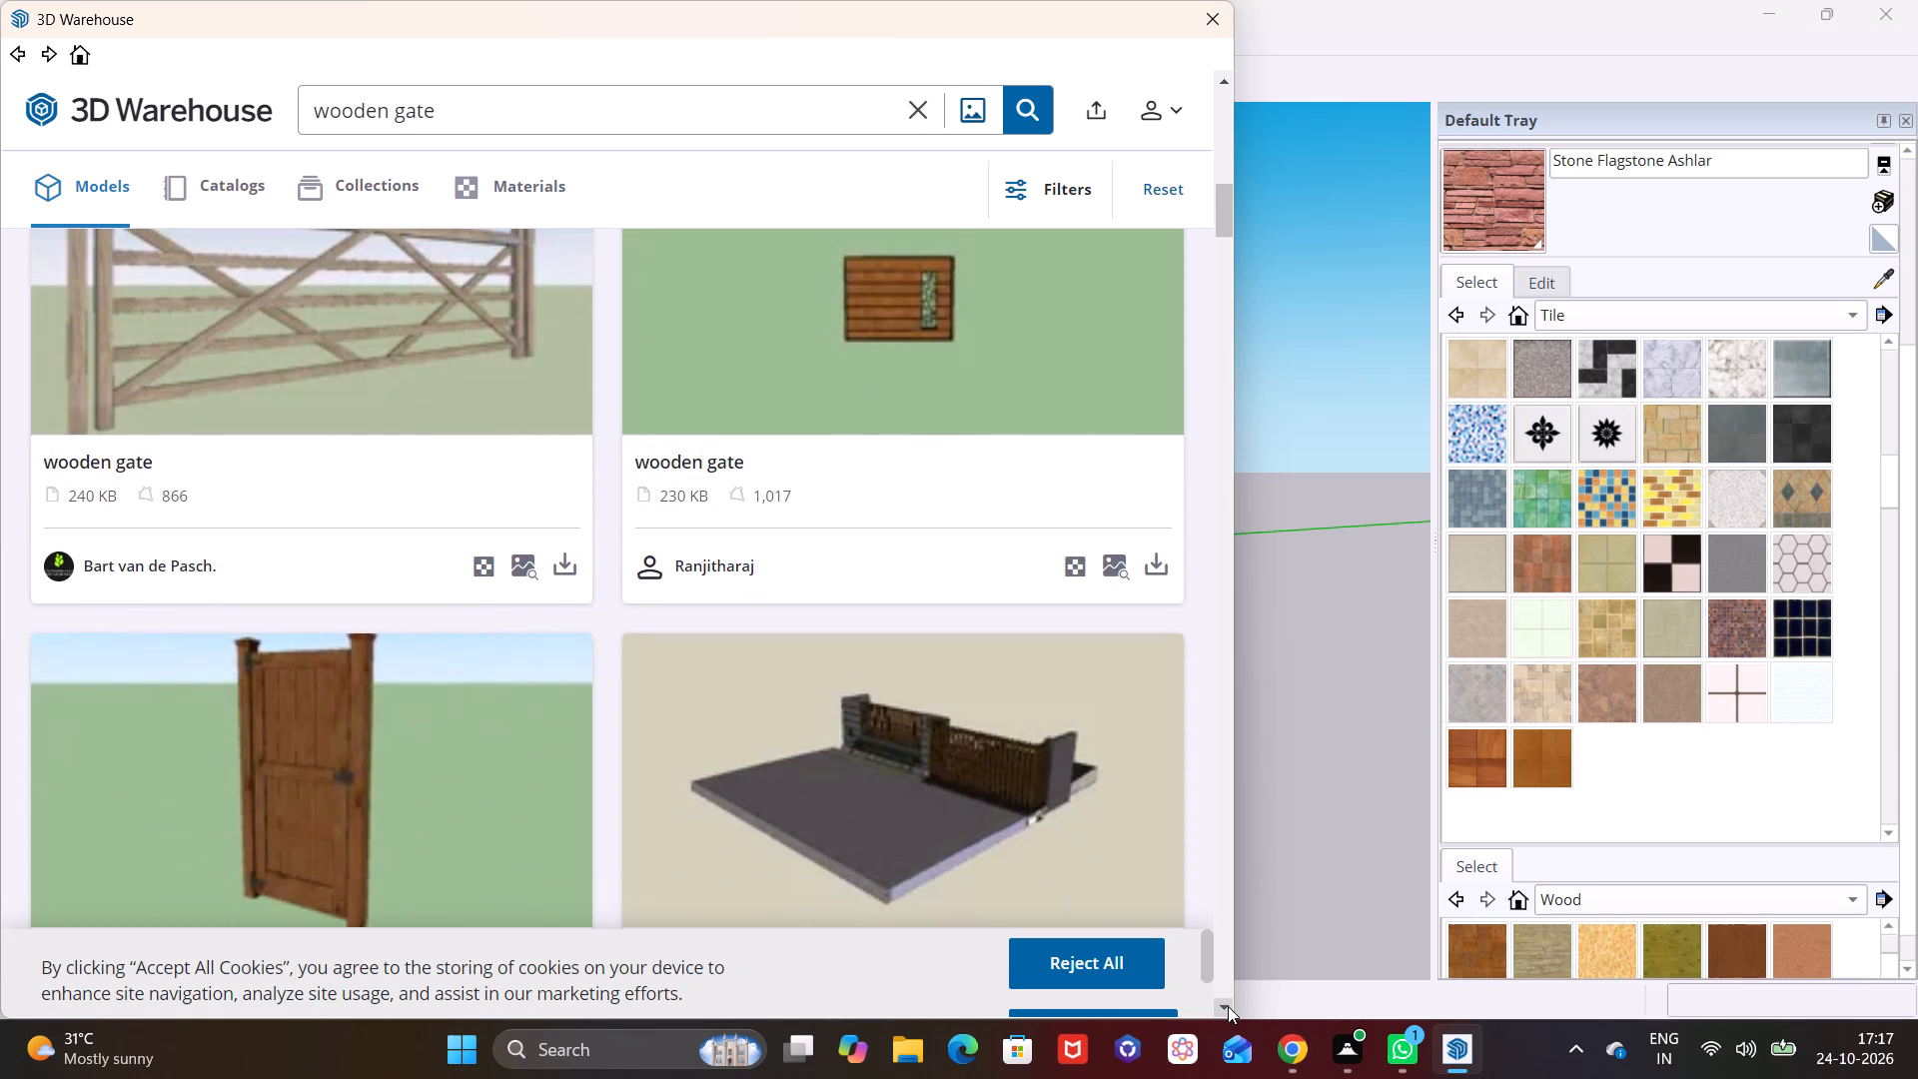
{"action": "left_click", "coordinate": [1228, 1006]}
{"action": "left_click", "coordinate": [1228, 1006]}
{"action": "left_click", "coordinate": [1228, 1006]}
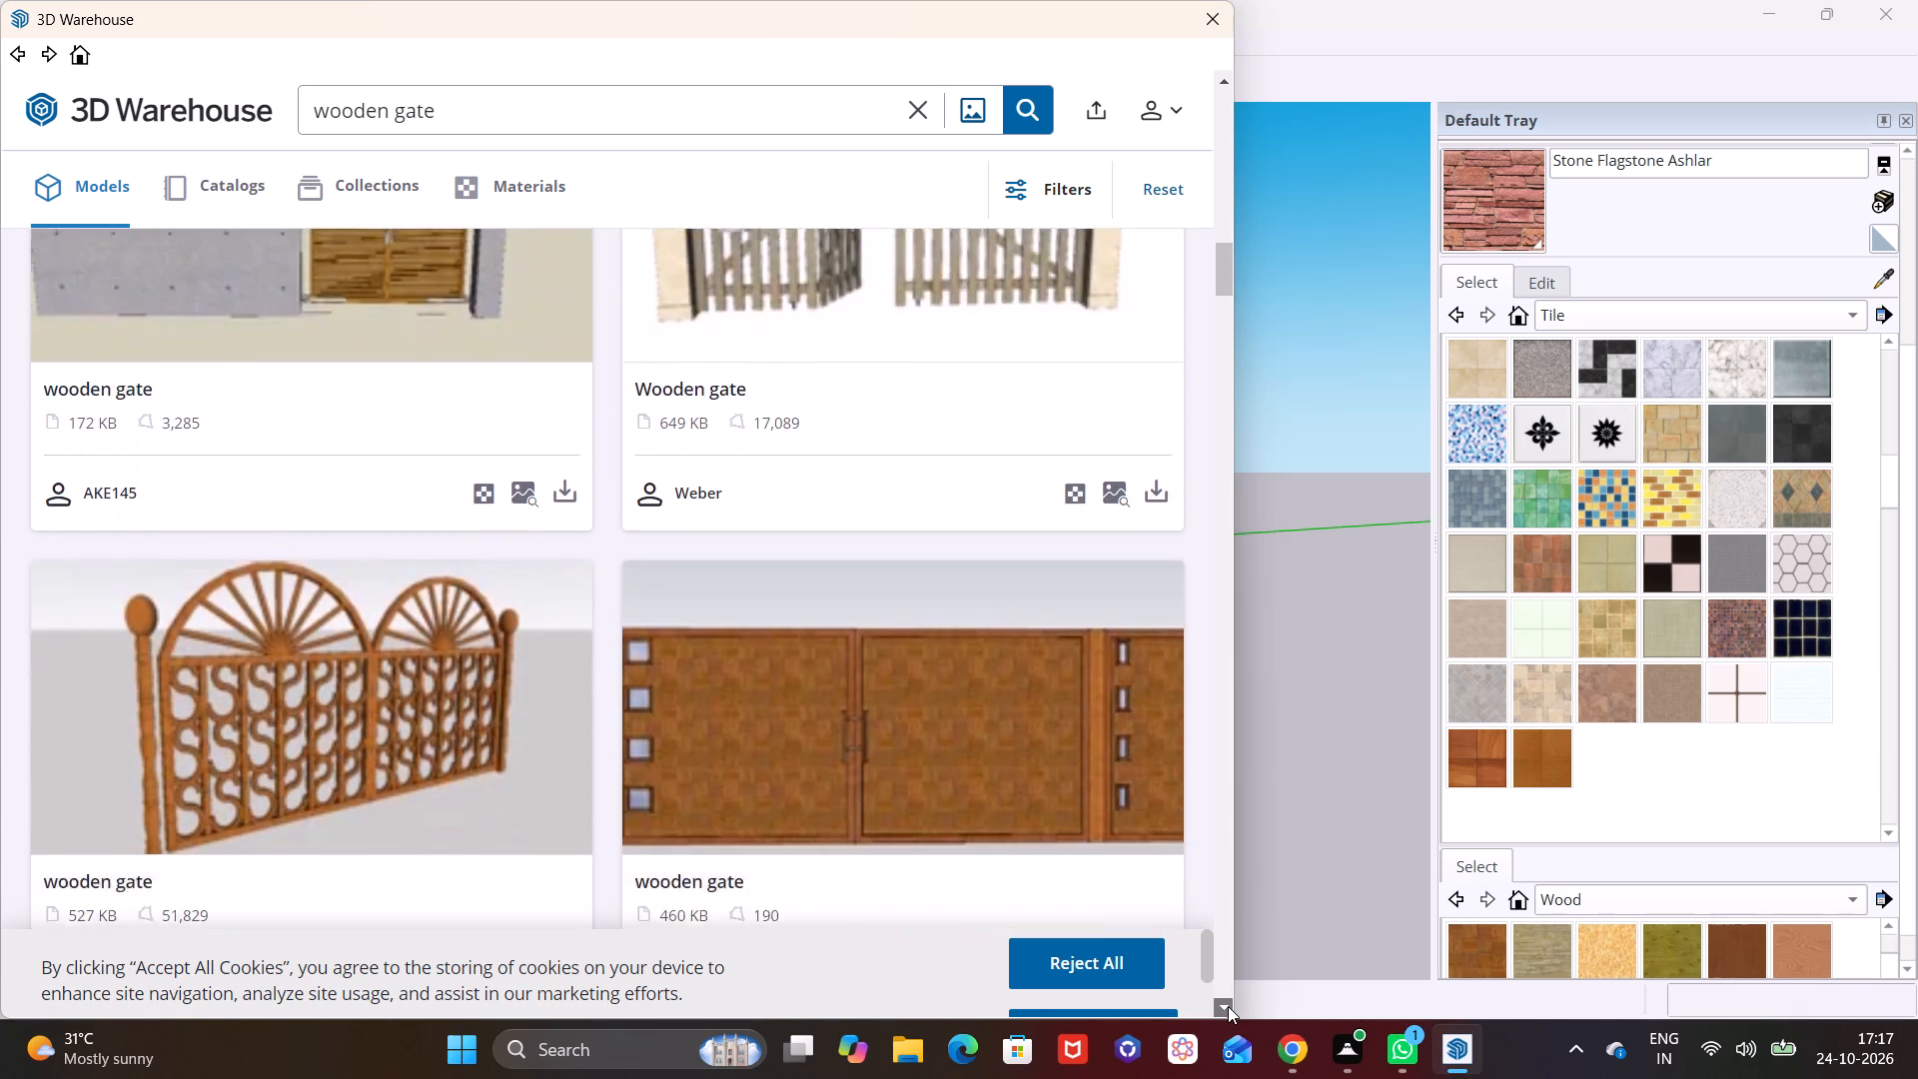
{"action": "left_click", "coordinate": [1225, 1003]}
{"action": "left_click", "coordinate": [1225, 1003]}
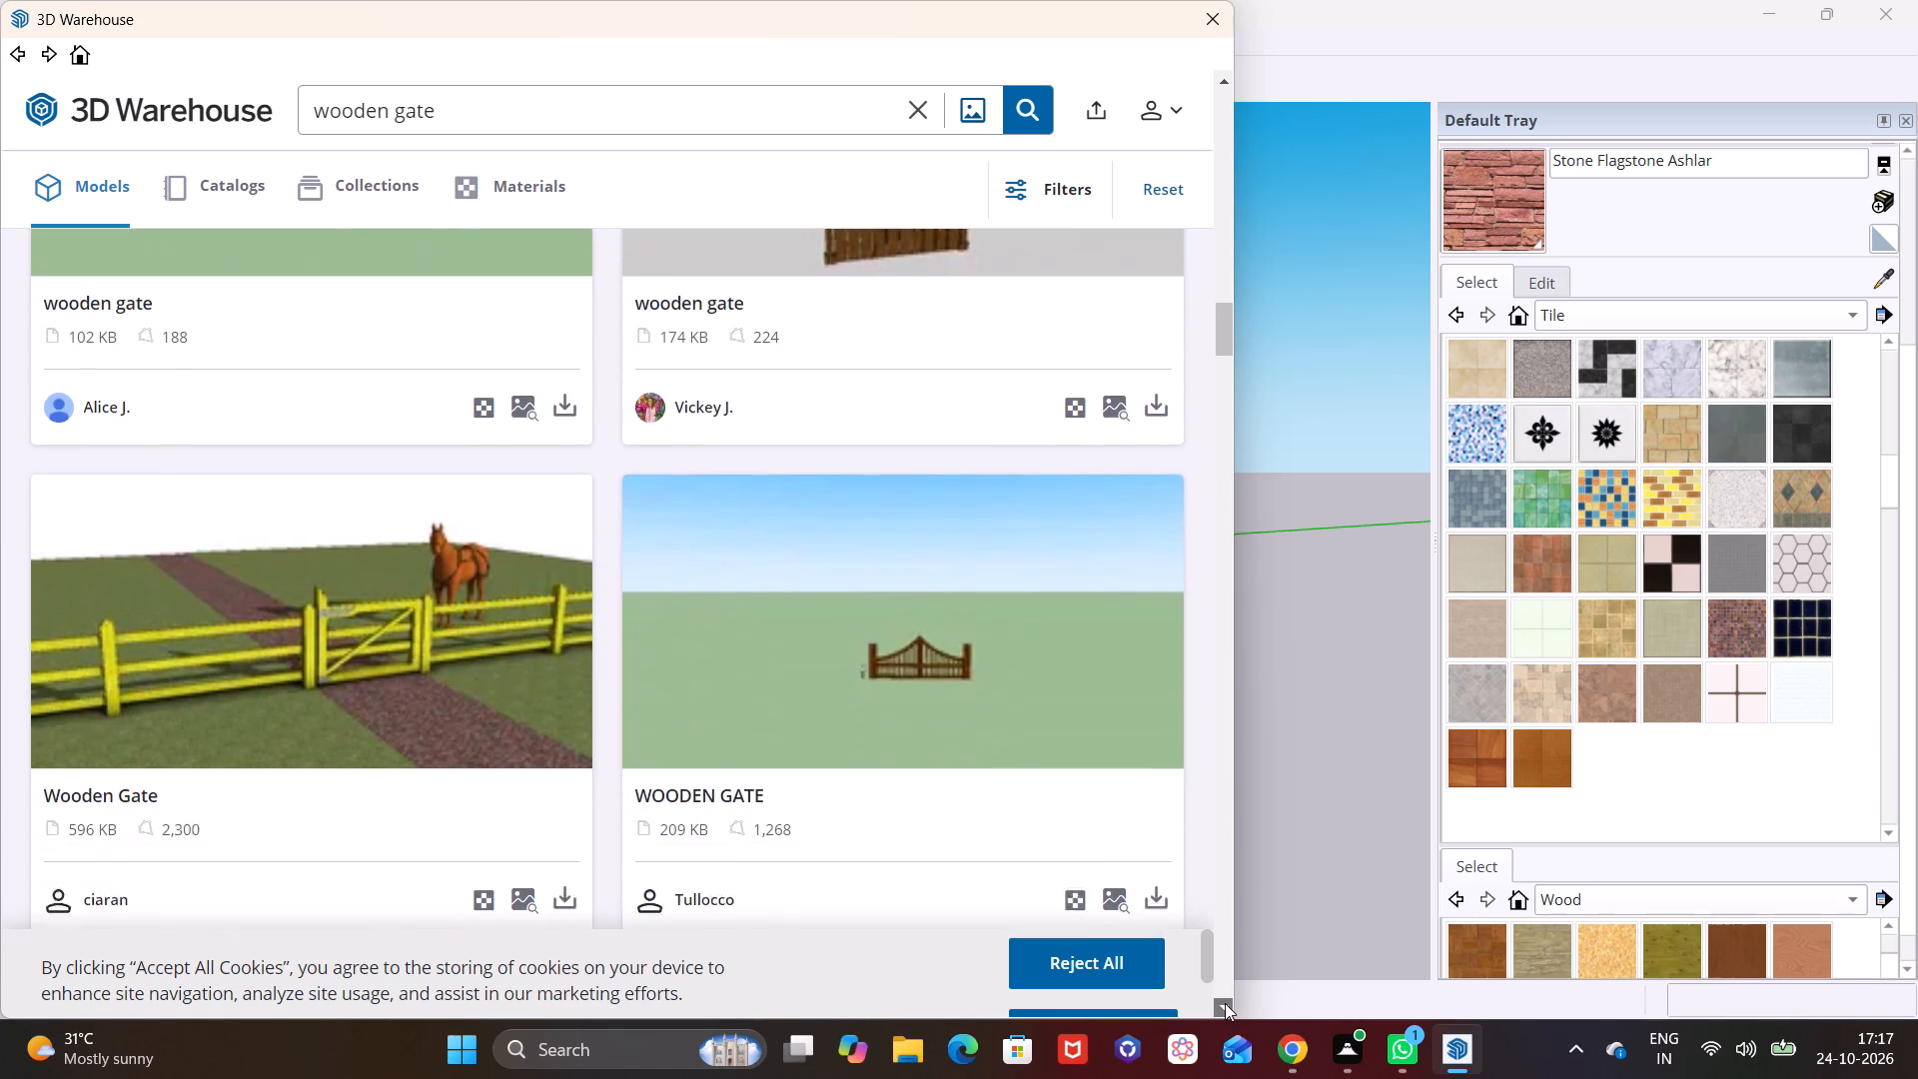
{"action": "left_click", "coordinate": [1224, 1003]}
{"action": "left_click", "coordinate": [1222, 1002]}
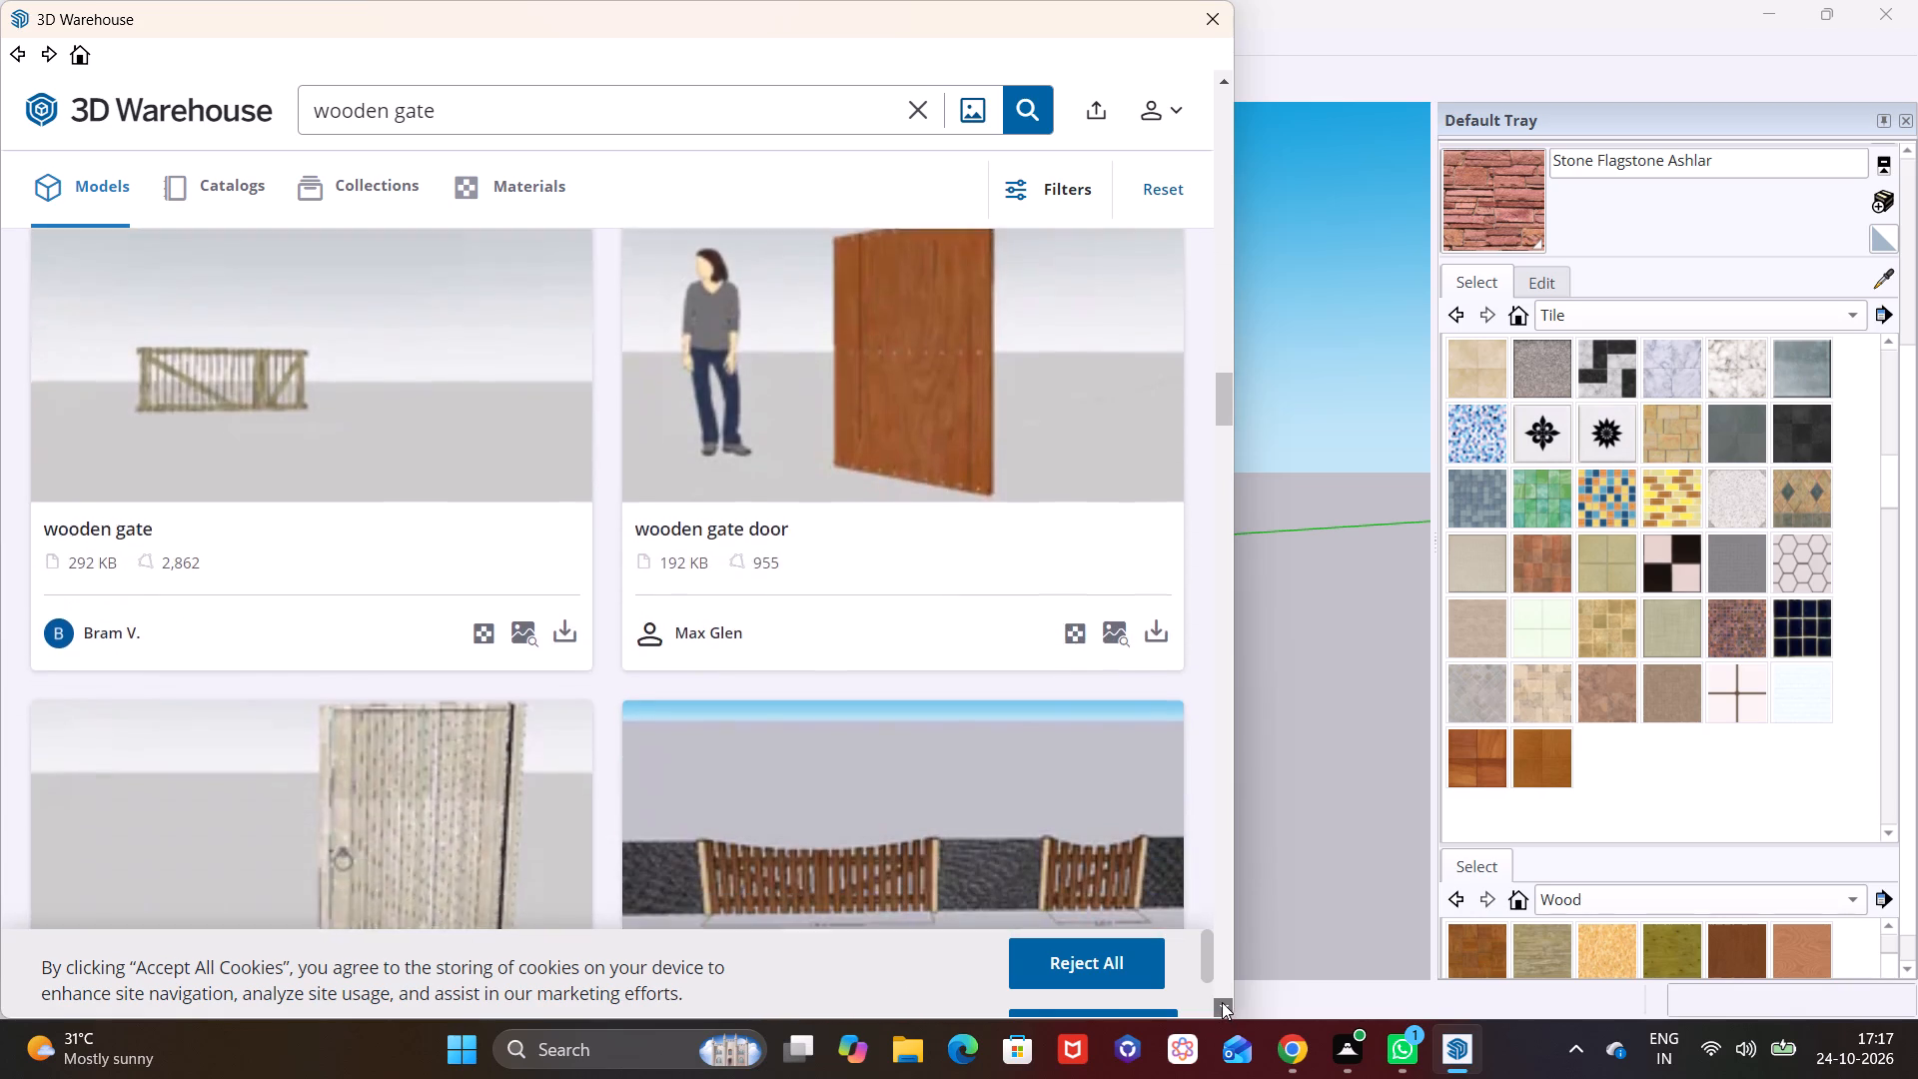
{"action": "left_click", "coordinate": [1222, 1002]}
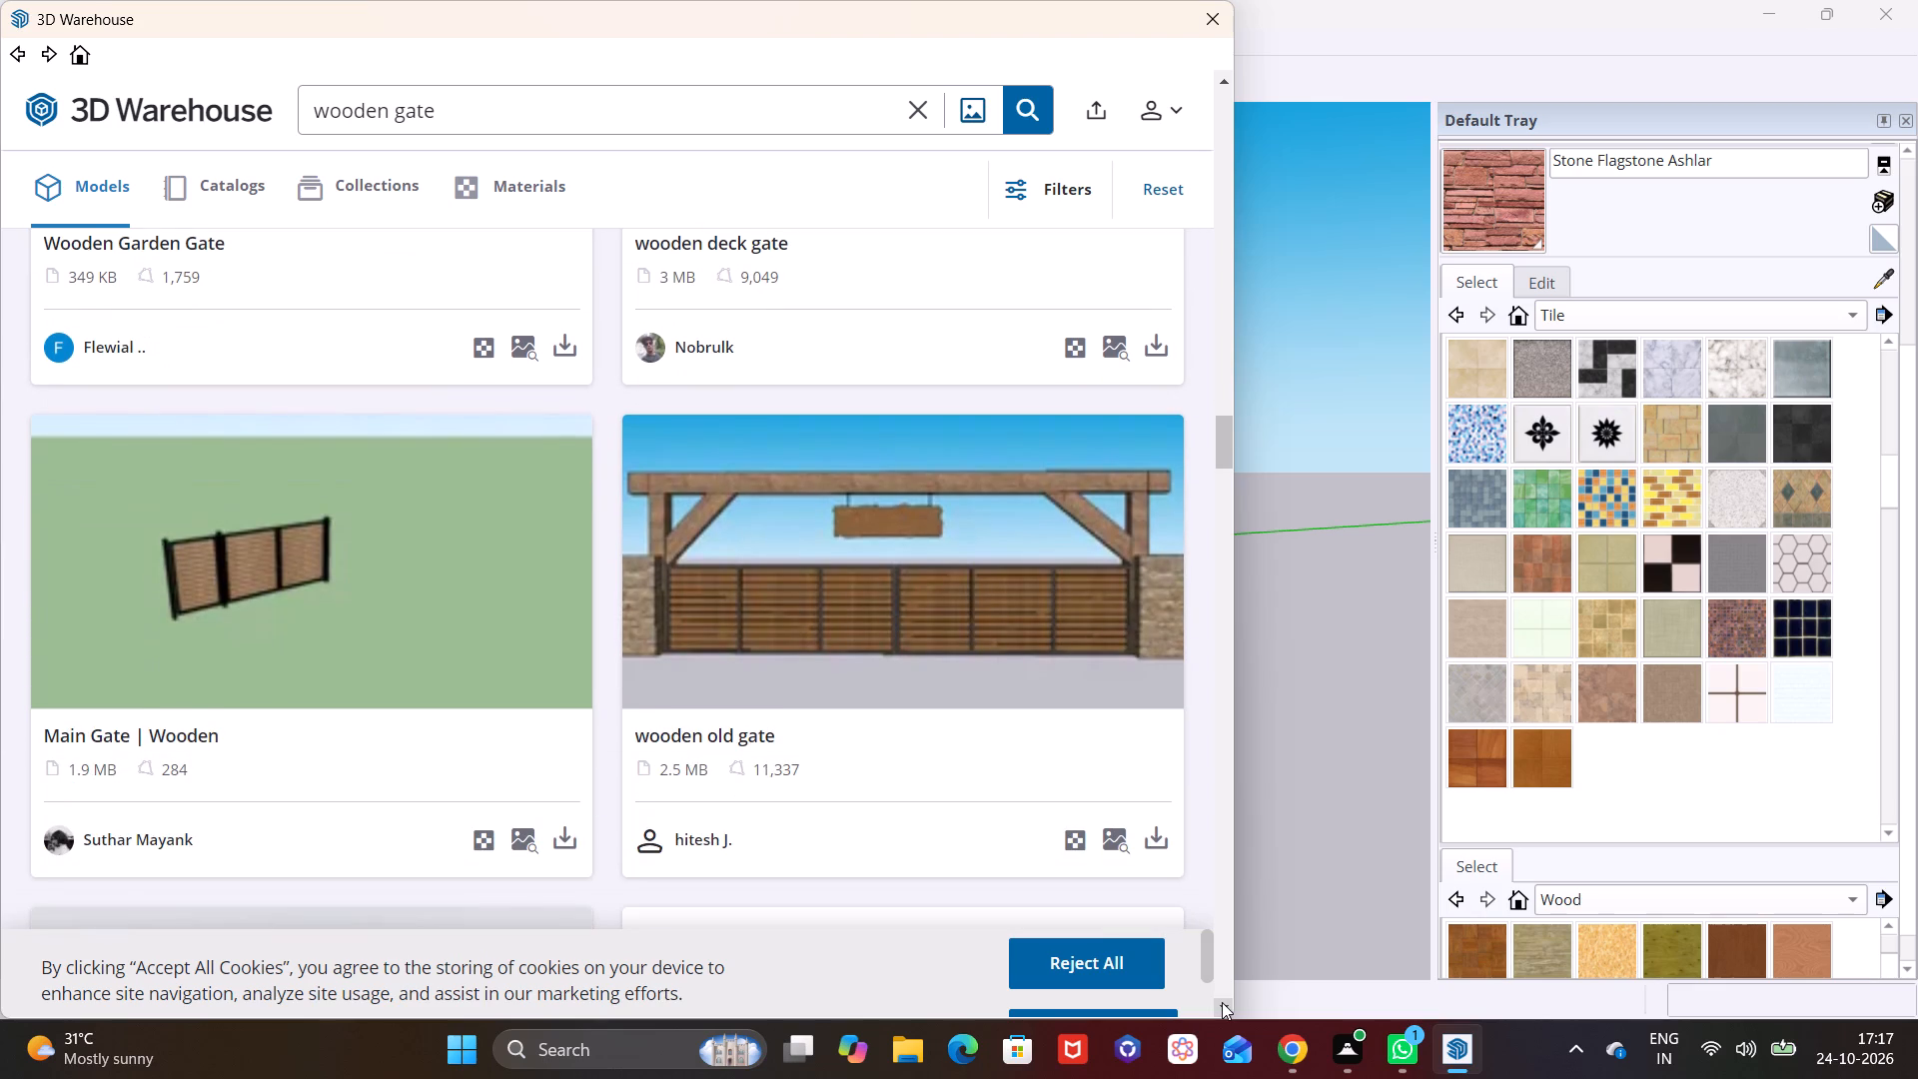
Download the "Main Gate | Wooden" model into the scene and place it on the ground beyond the far end of the facade.
{"action": "left_click", "coordinate": [556, 823]}
{"action": "left_click", "coordinate": [543, 543]}
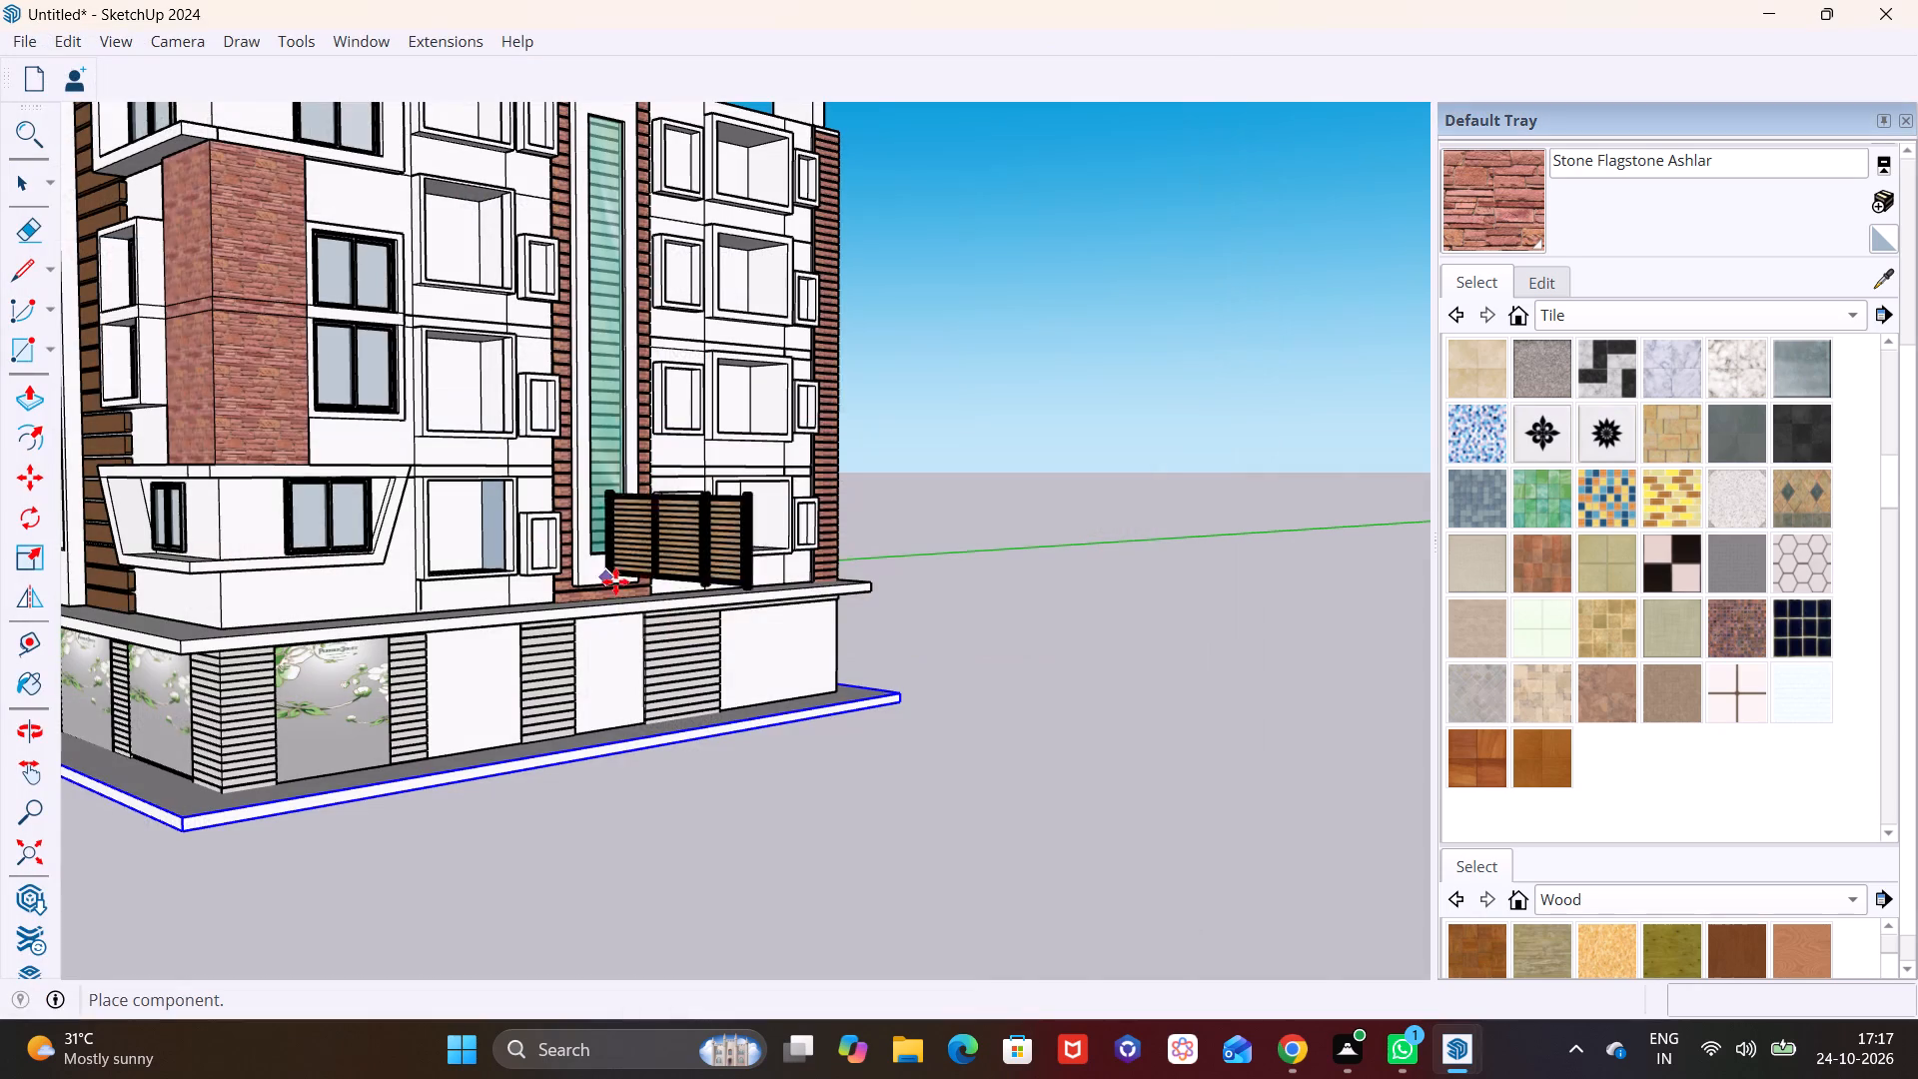
{"action": "scroll", "coordinate": [710, 678], "scroll_direction": "up", "scroll_amount": 3}
{"action": "left_click", "coordinate": [909, 798]}
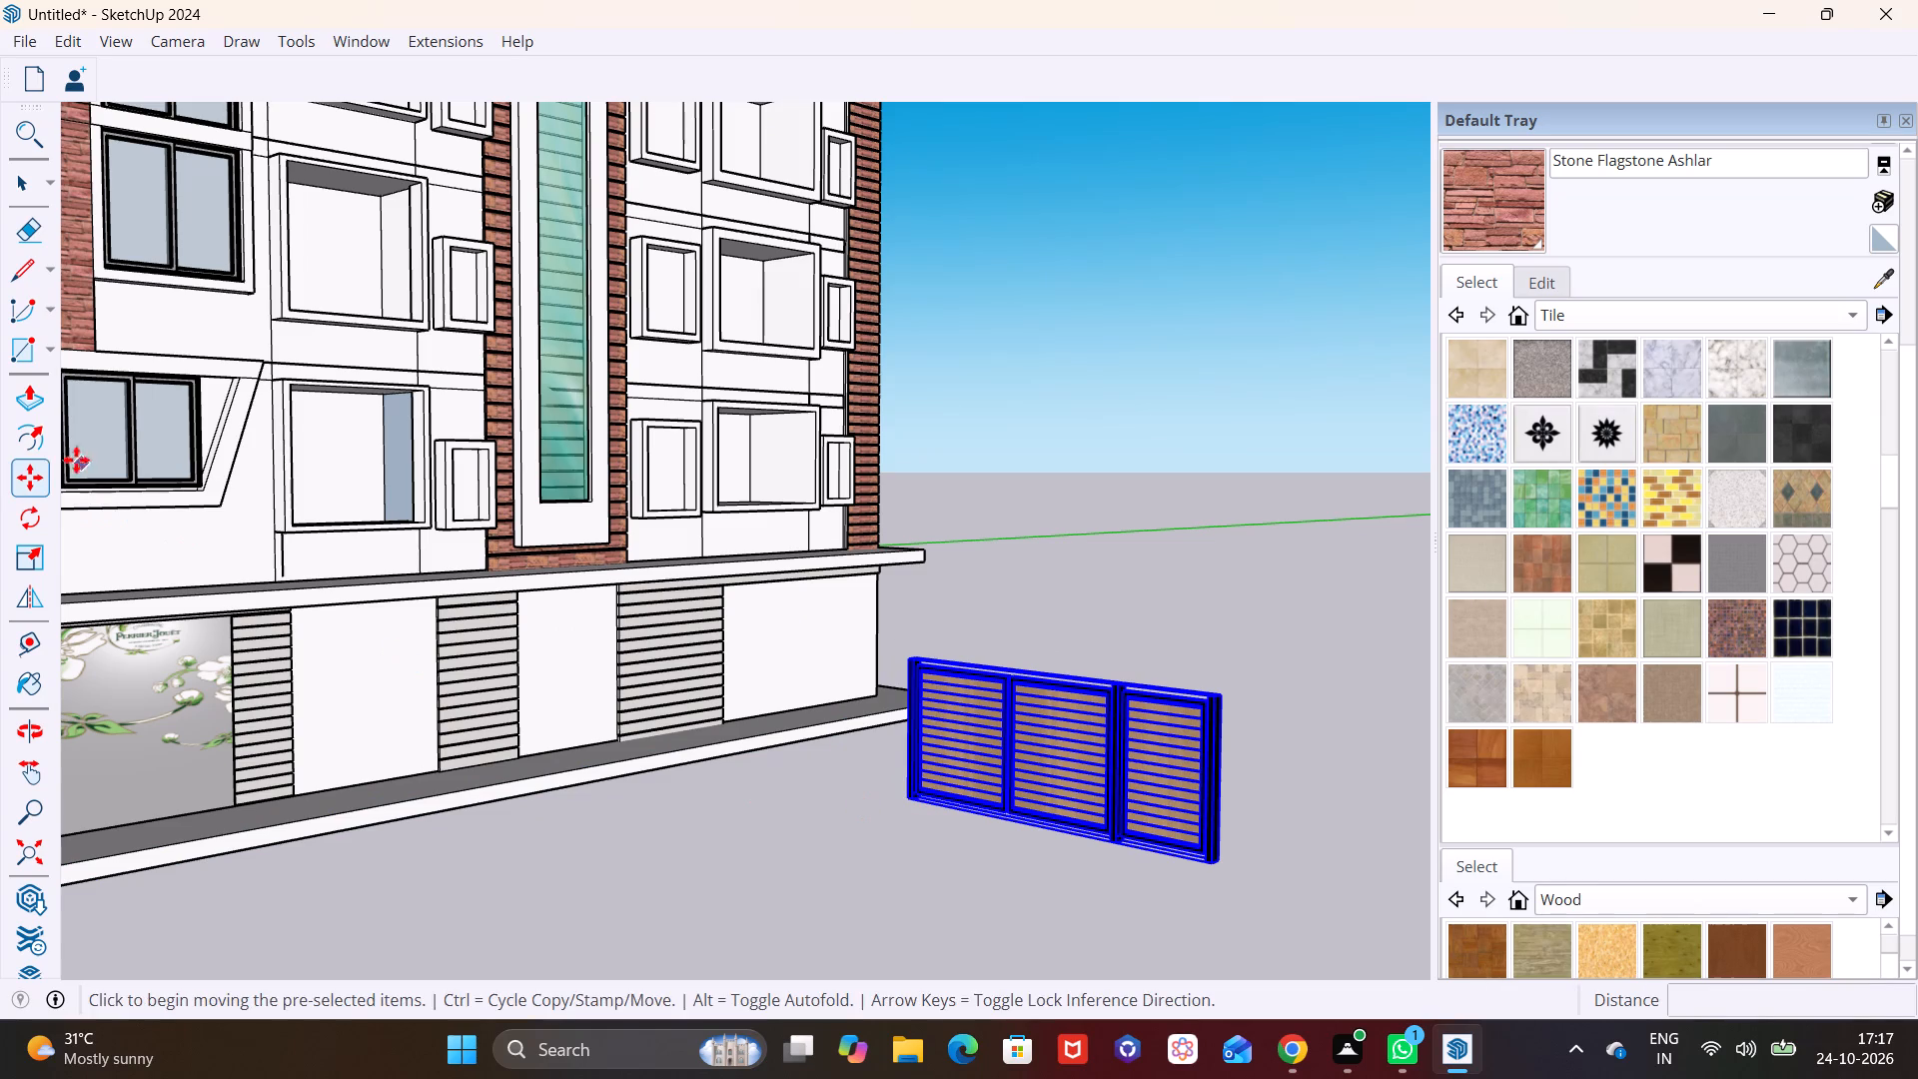
Rotate the wooden gate 90° on the ground plane so it runs parallel to the facade with the blank bays.
{"action": "left_click", "coordinate": [37, 513]}
{"action": "scroll", "coordinate": [553, 609], "scroll_direction": "down", "scroll_amount": 7}
{"action": "left_click", "coordinate": [999, 758]}
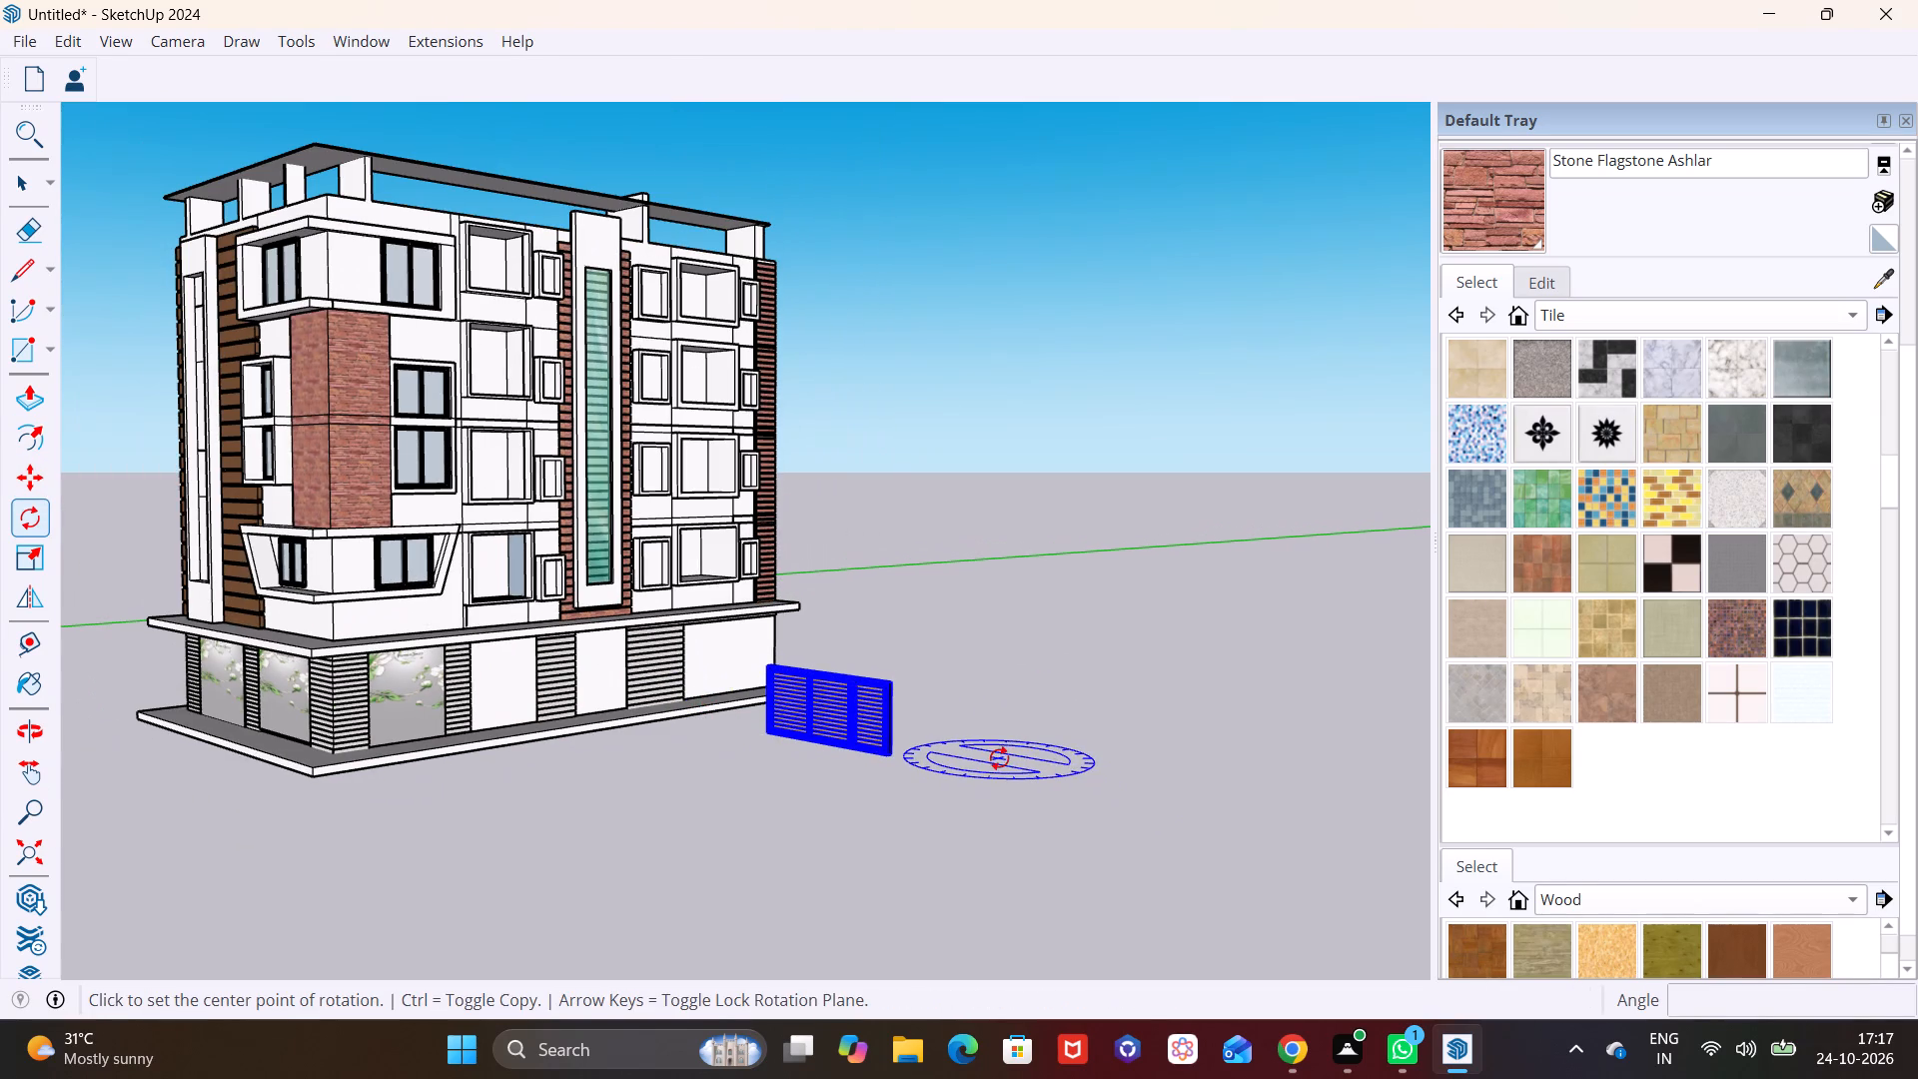
{"action": "left_click", "coordinate": [1078, 774]}
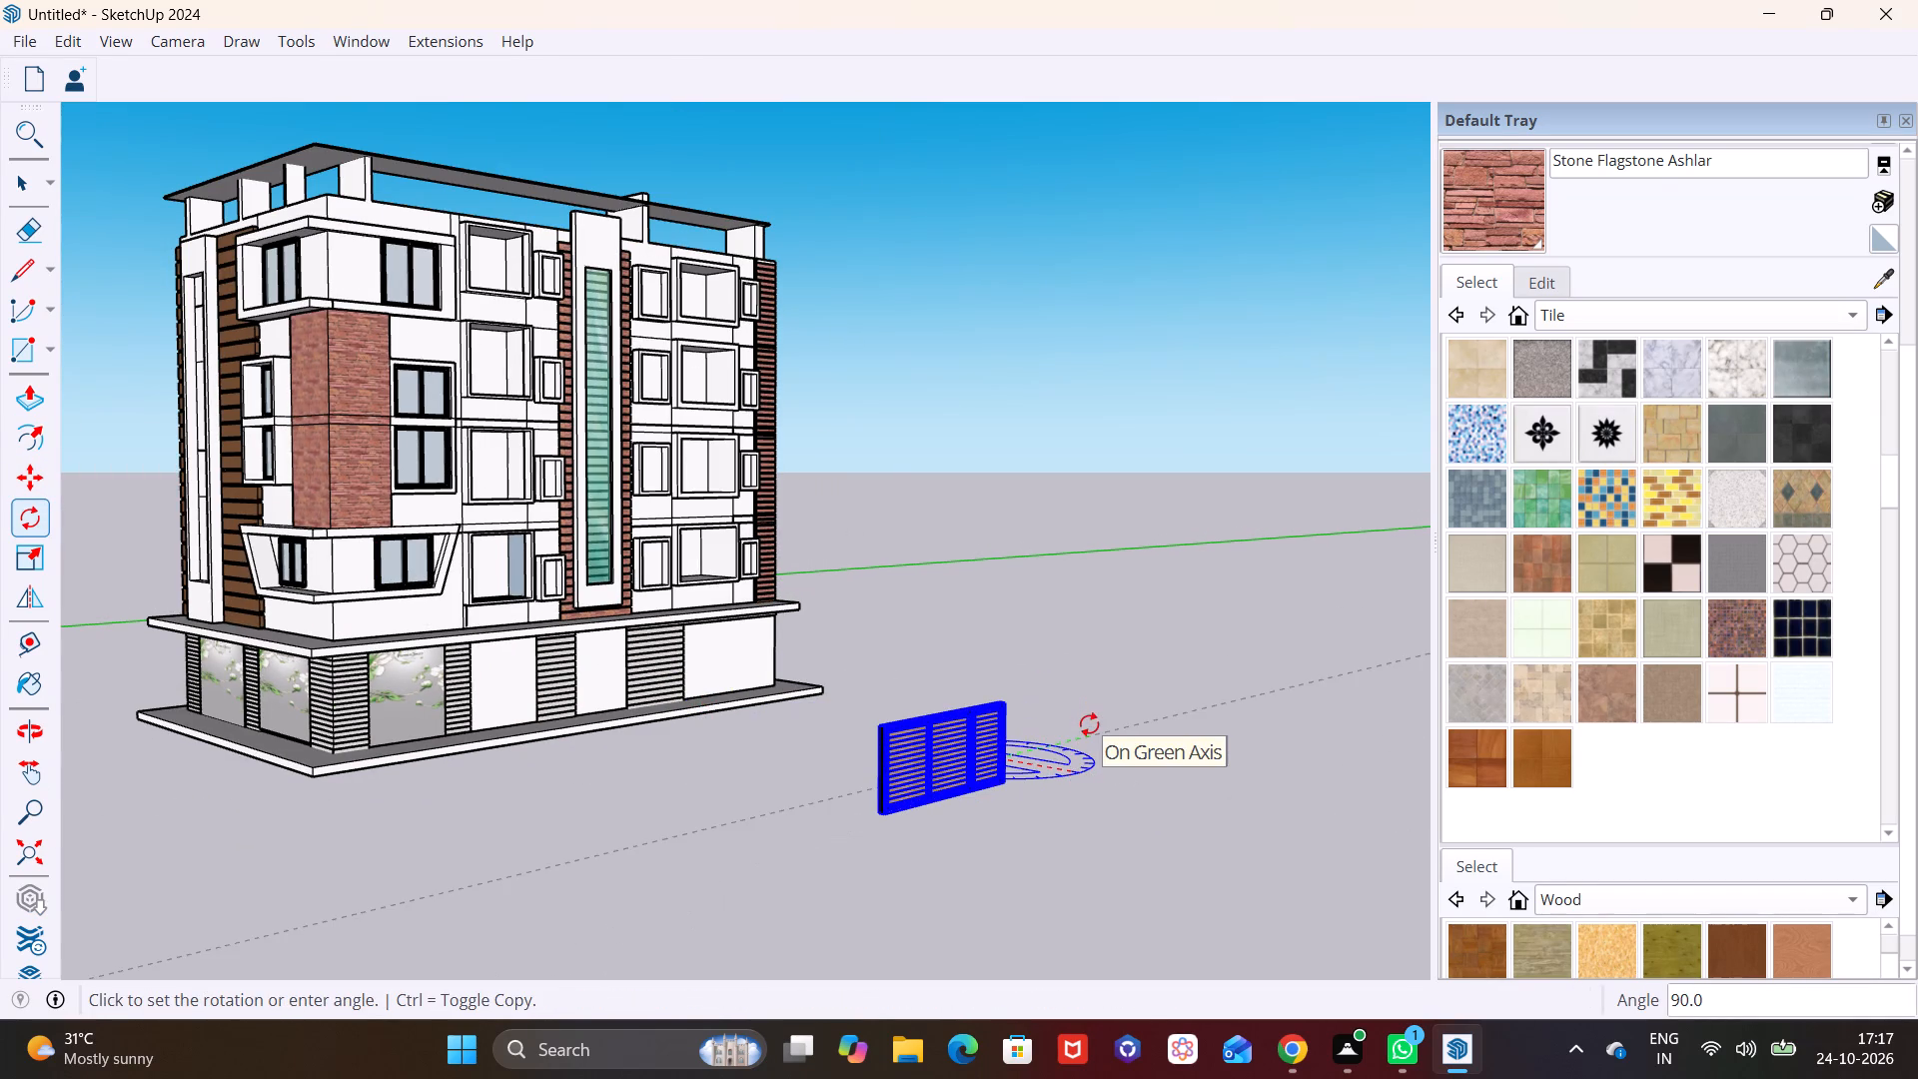
{"action": "left_click", "coordinate": [1089, 724]}
Move the wooden gate about 70' to the plinth in front of the blank bay next to the Perrier Jouet sticker.
{"action": "scroll", "coordinate": [955, 771], "scroll_direction": "up", "scroll_amount": 9}
{"action": "key", "text": "m"}
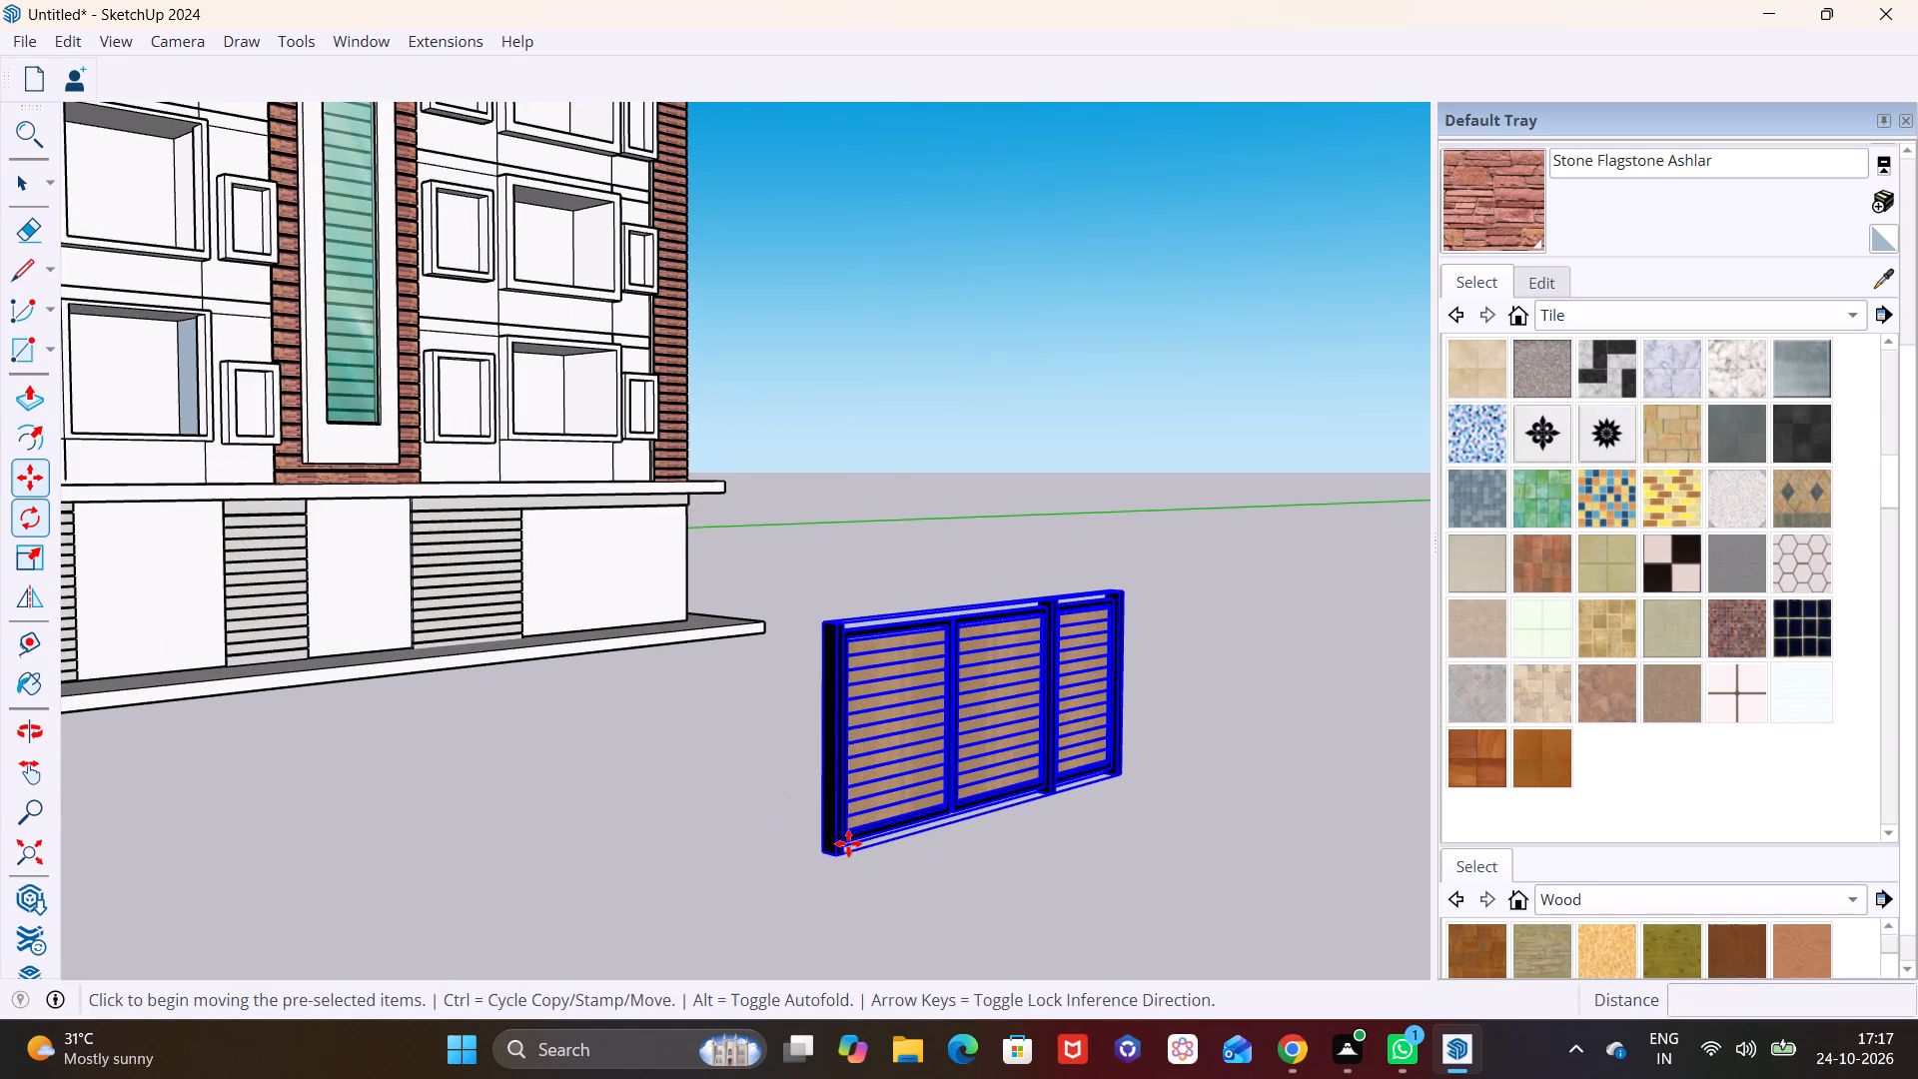
{"action": "left_click", "coordinate": [846, 850]}
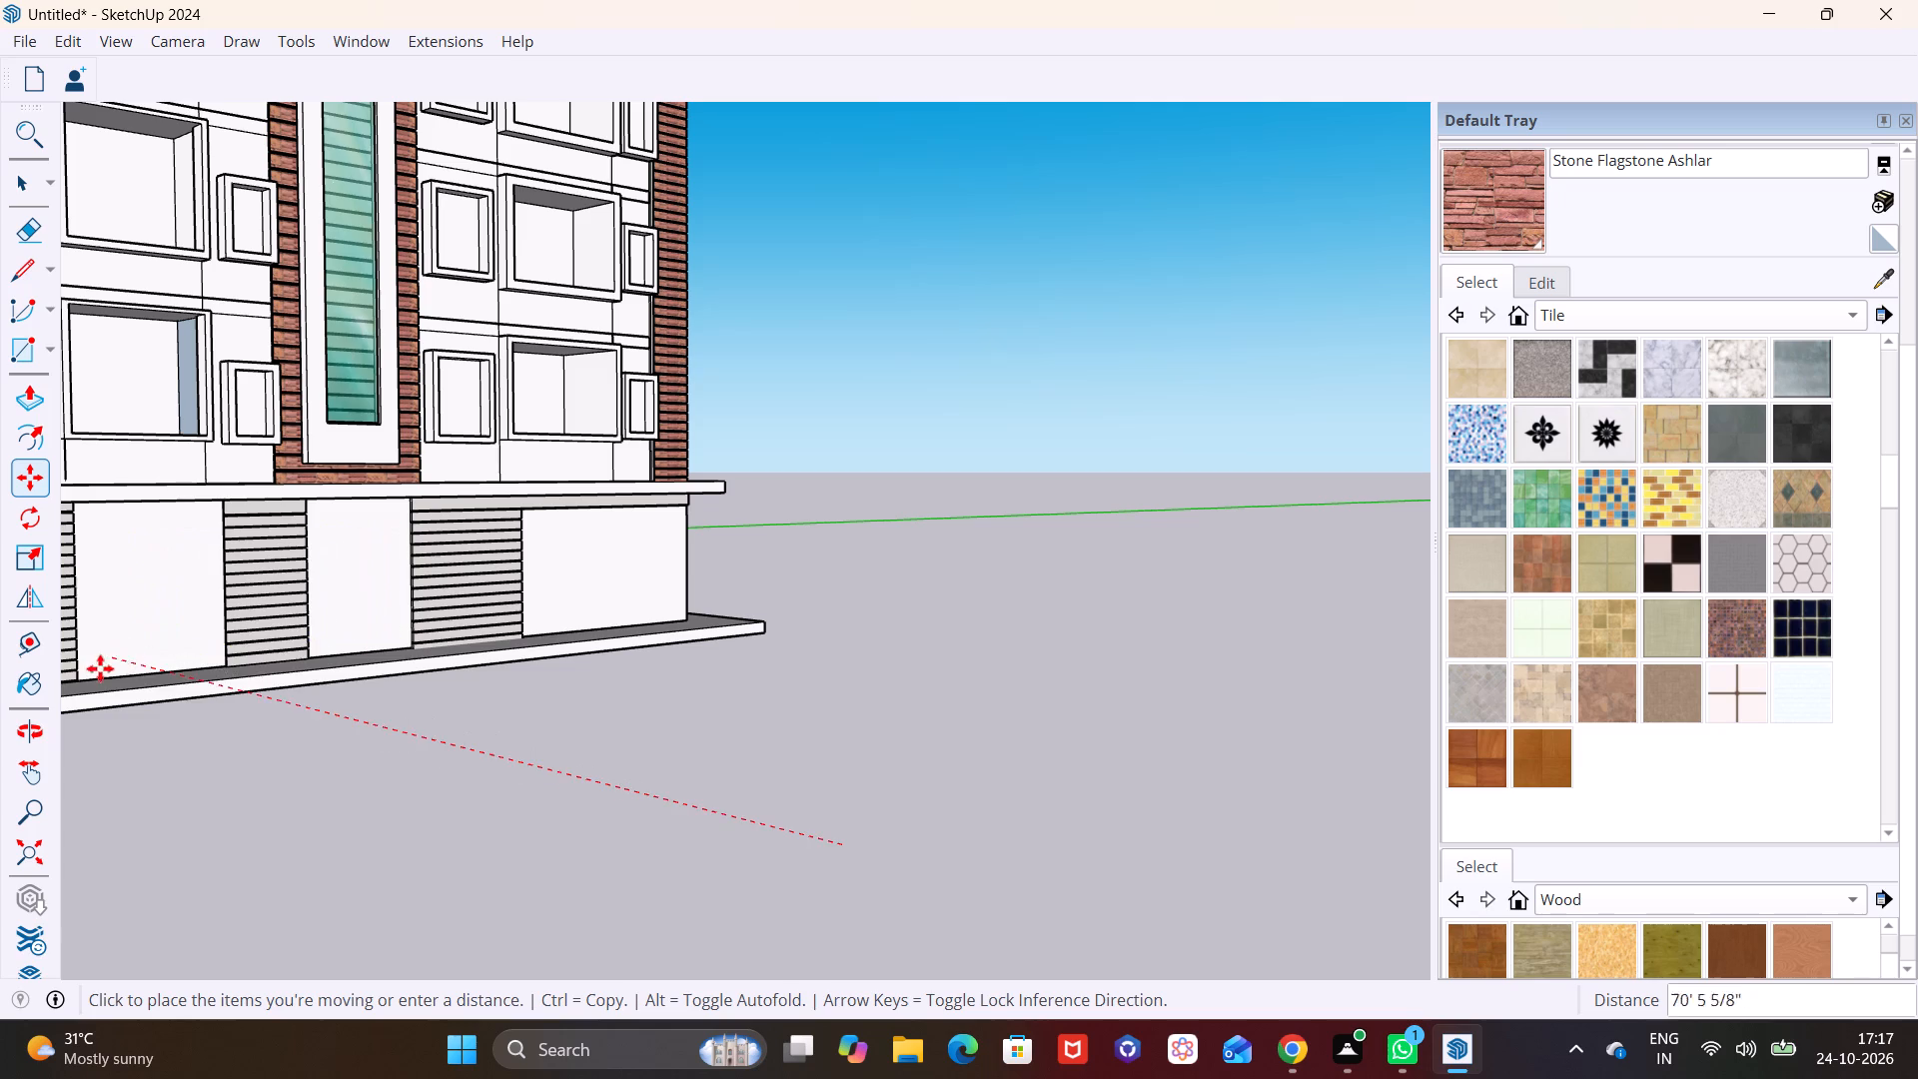
{"action": "left_click", "coordinate": [89, 690]}
Scale the wooden gate's width along its red axis to about 0.53.
{"action": "middle_click_drag", "start_coordinate": [398, 658], "coordinate": [124, 725]}
{"action": "middle_click_drag", "start_coordinate": [231, 671], "coordinate": [769, 811], "text": "shift"}
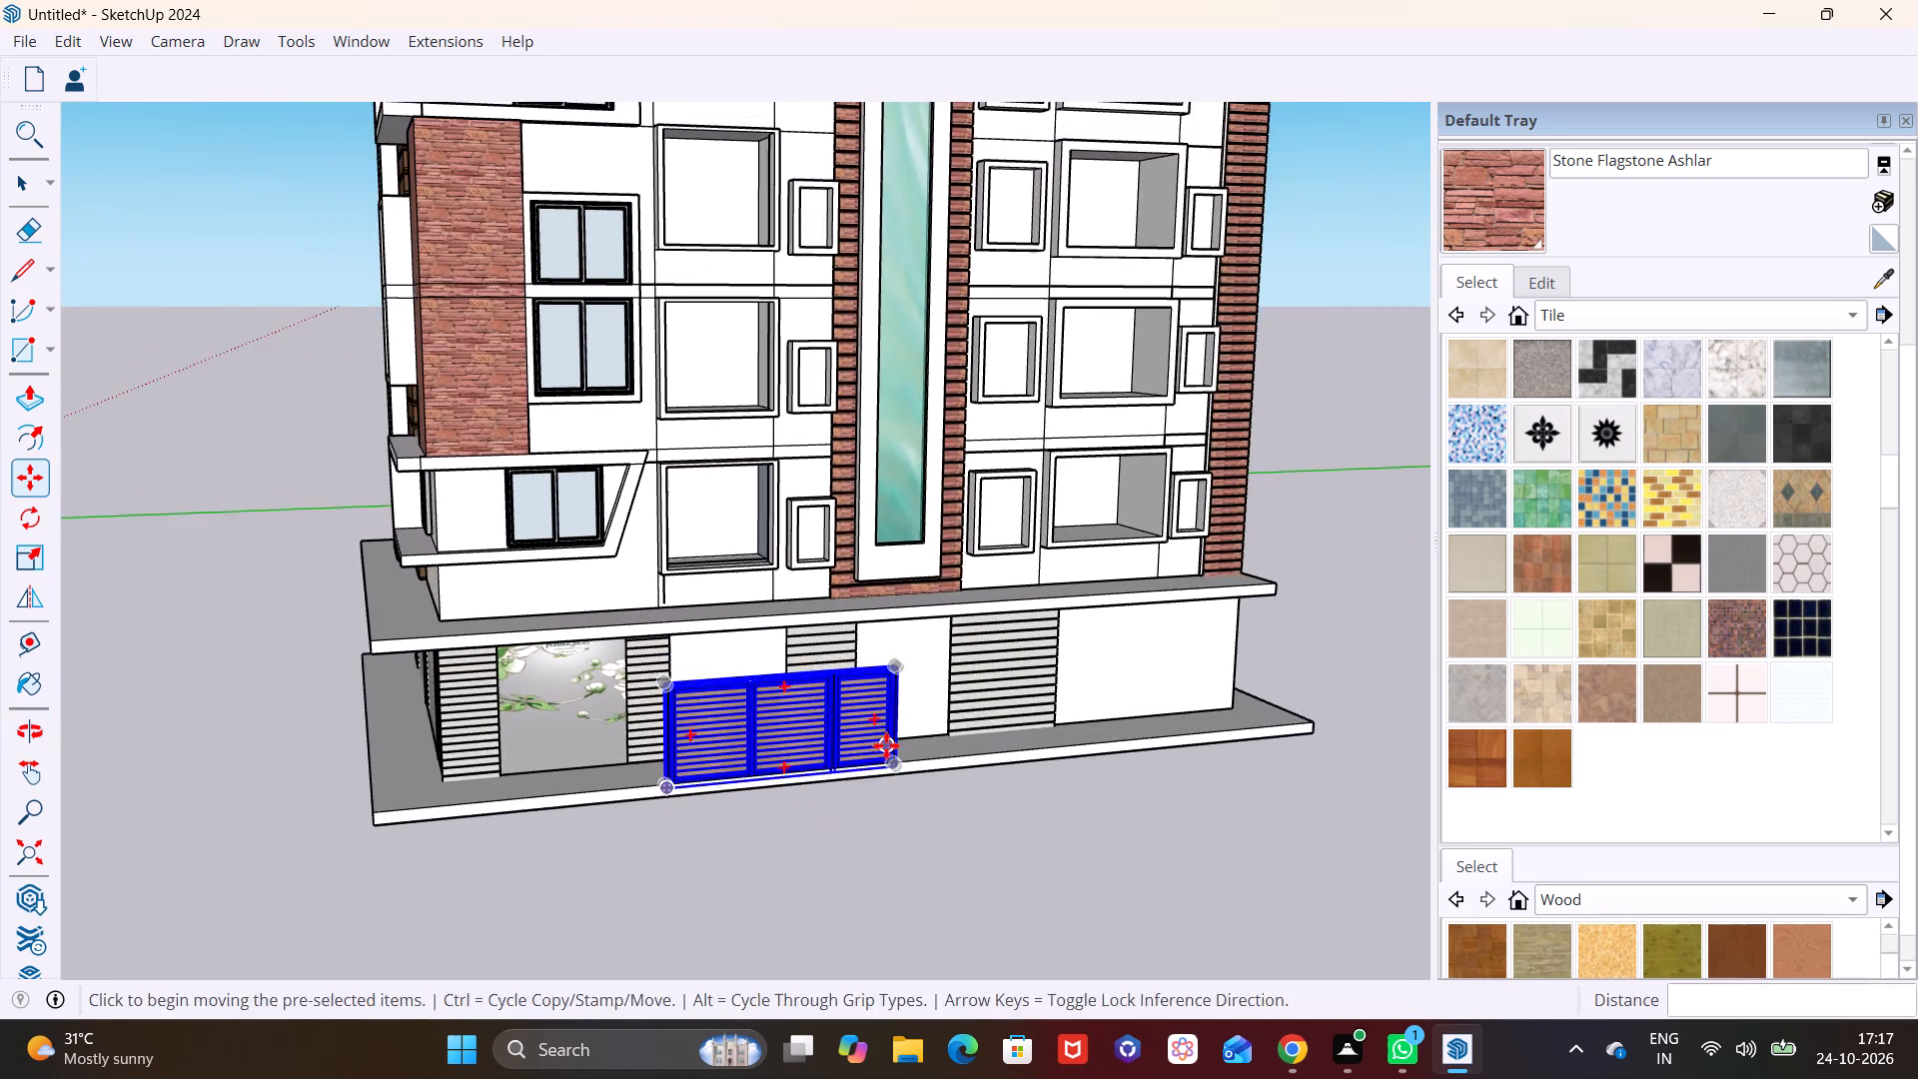
{"action": "middle_click_drag", "start_coordinate": [886, 745], "coordinate": [532, 785]}
{"action": "scroll", "coordinate": [638, 714], "scroll_direction": "up", "scroll_amount": 8}
{"action": "middle_click_drag", "start_coordinate": [729, 756], "coordinate": [559, 830], "text": "shift"}
{"action": "middle_click_drag", "start_coordinate": [750, 869], "coordinate": [808, 788]}
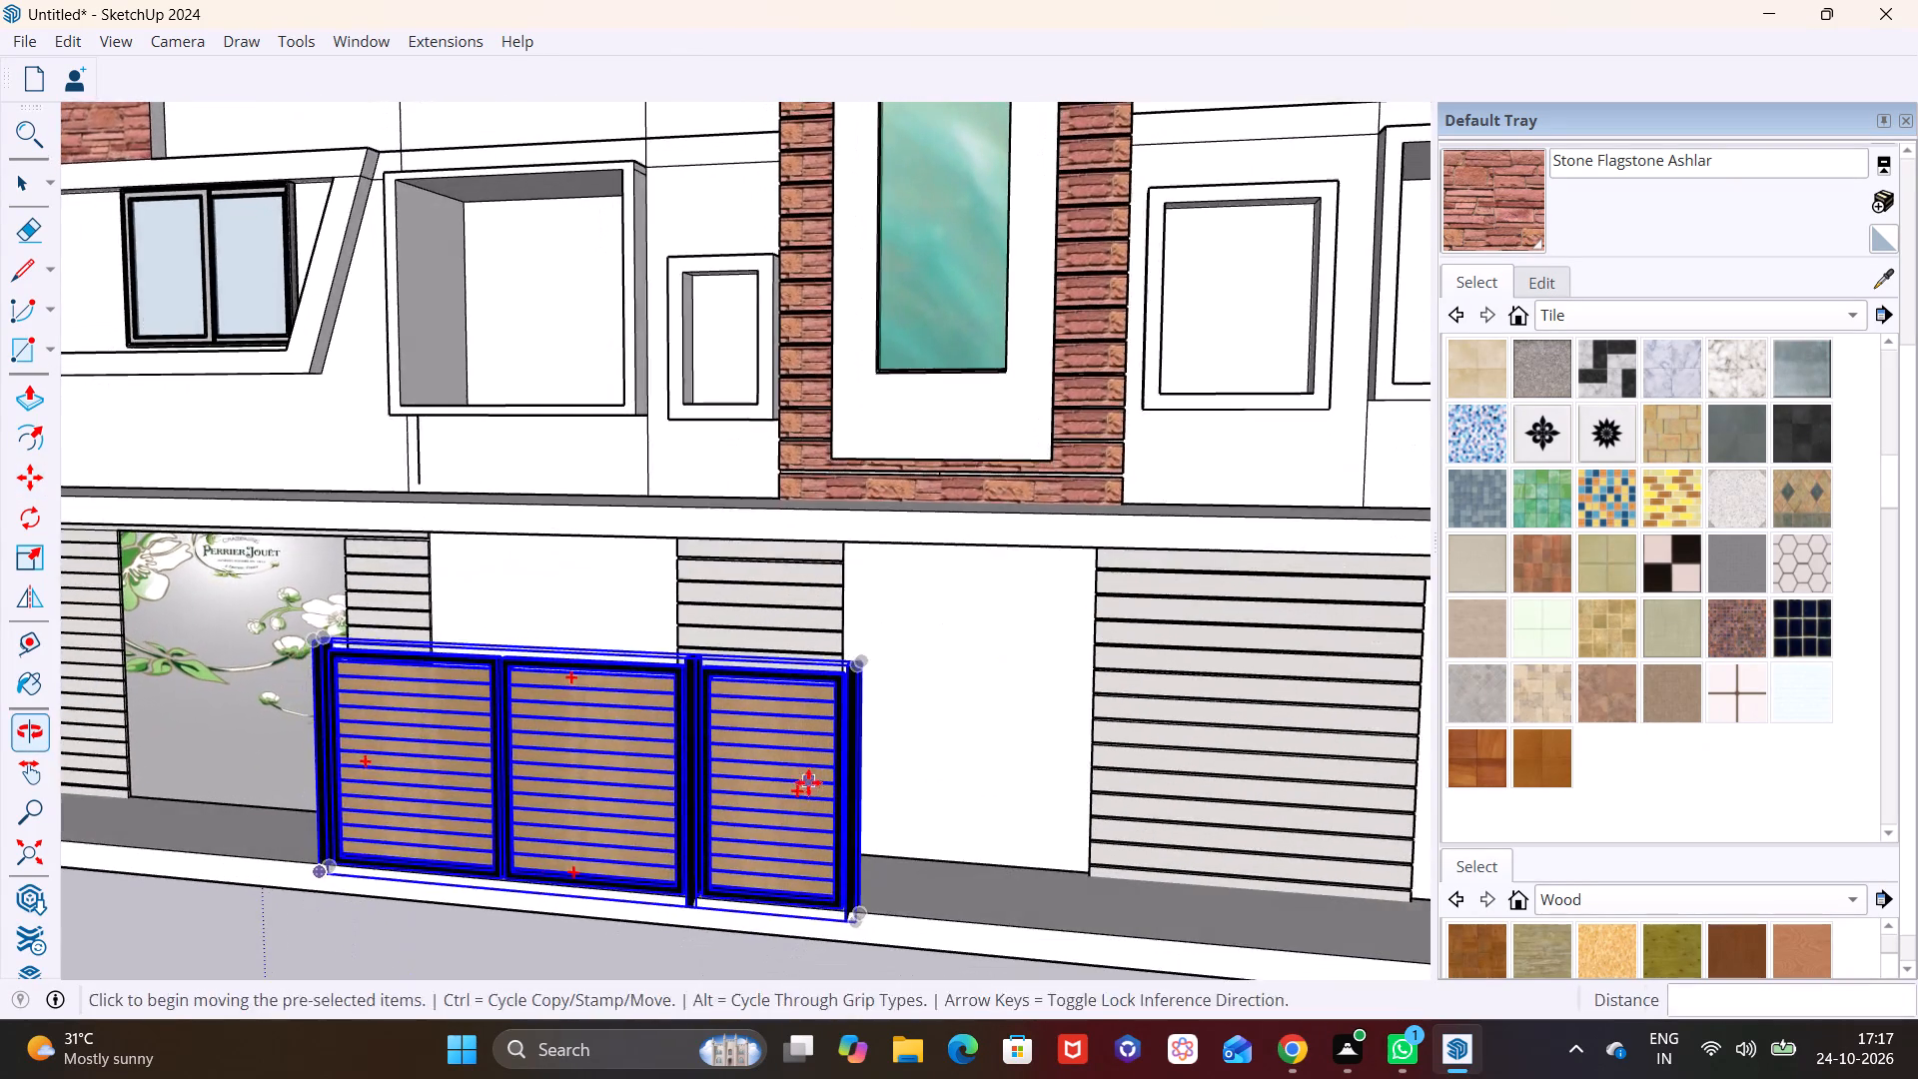
{"action": "scroll", "coordinate": [804, 786], "scroll_direction": "down", "scroll_amount": 3}
{"action": "left_click", "coordinate": [25, 563]}
{"action": "middle_click_drag", "start_coordinate": [912, 822], "coordinate": [743, 857]}
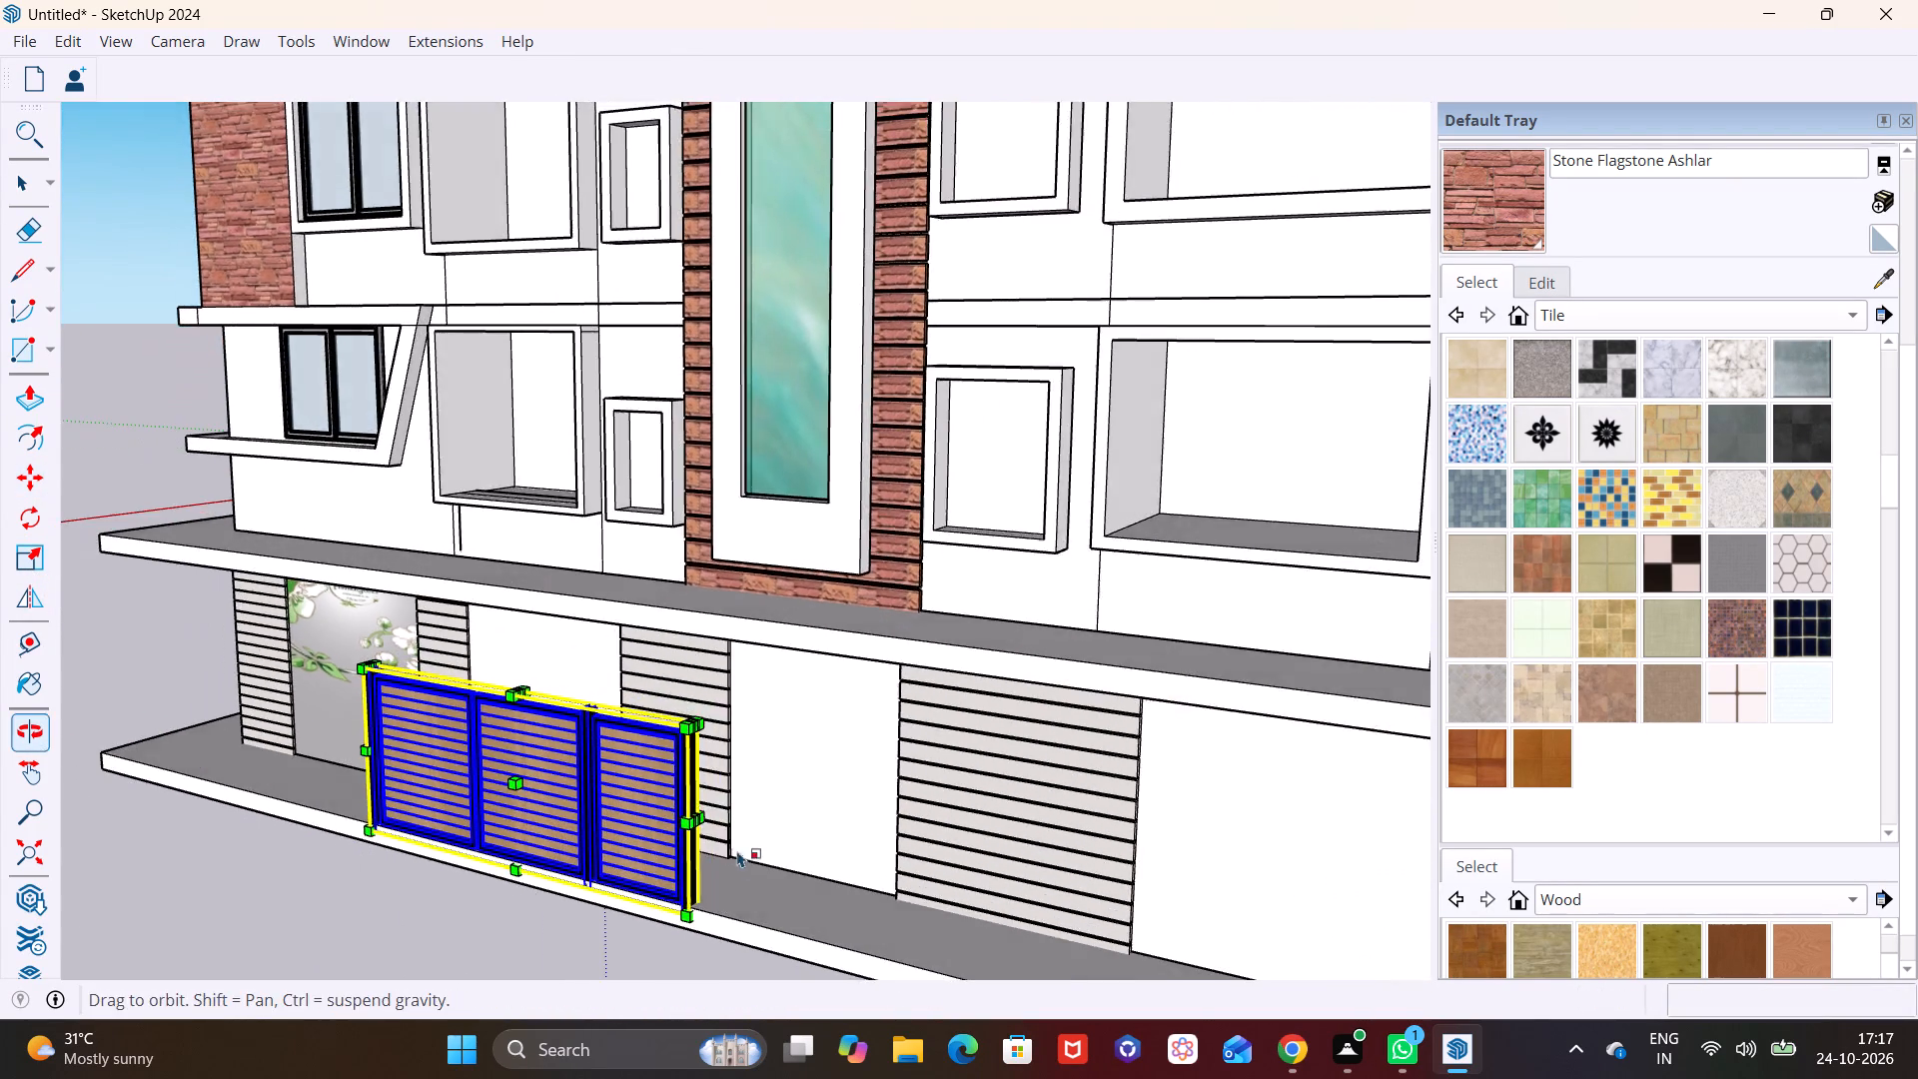
{"action": "scroll", "coordinate": [721, 842], "scroll_direction": "up", "scroll_amount": 6}
{"action": "left_click", "coordinate": [669, 800]}
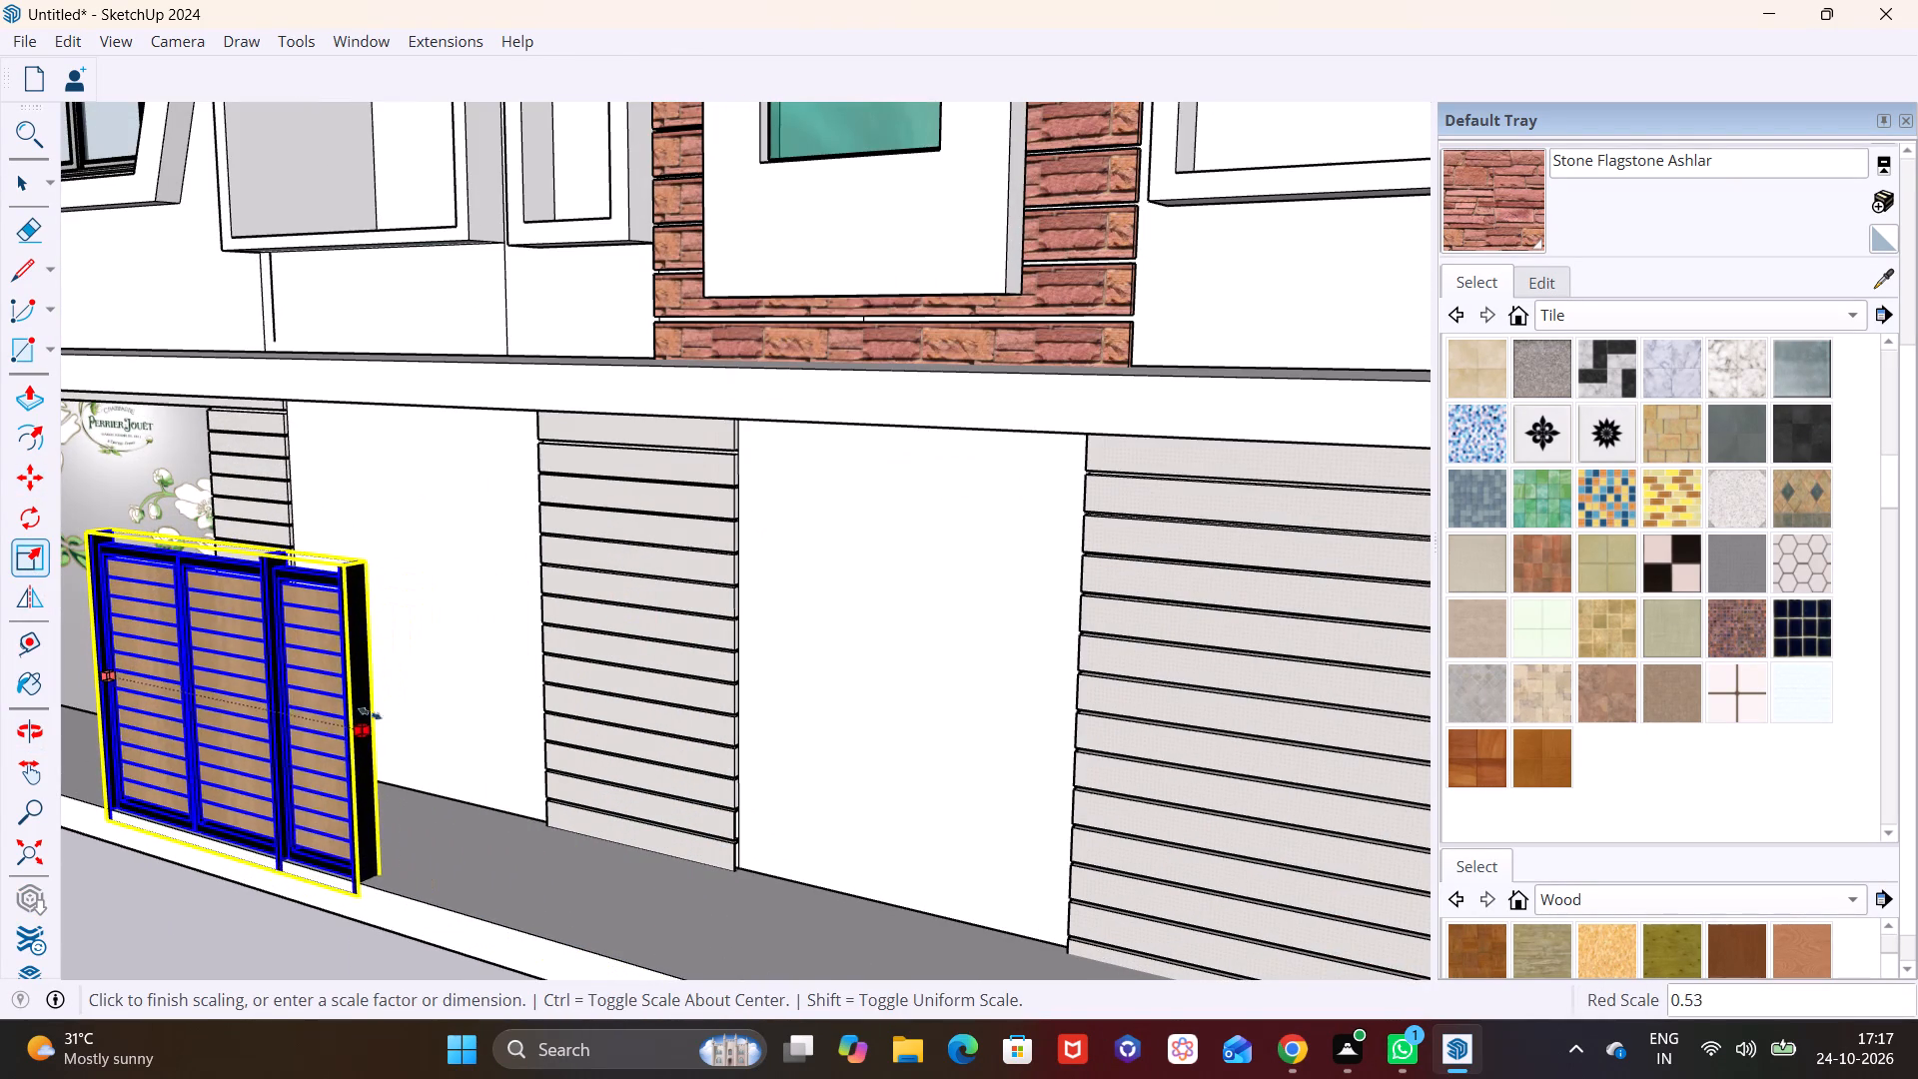
{"action": "left_click", "coordinate": [362, 712]}
{"action": "scroll", "coordinate": [449, 733], "scroll_direction": "up", "scroll_amount": 2}
{"action": "middle_click_drag", "start_coordinate": [453, 733], "coordinate": [682, 705], "text": "shift"}
{"action": "scroll", "coordinate": [637, 730], "scroll_direction": "down", "scroll_amount": 7}
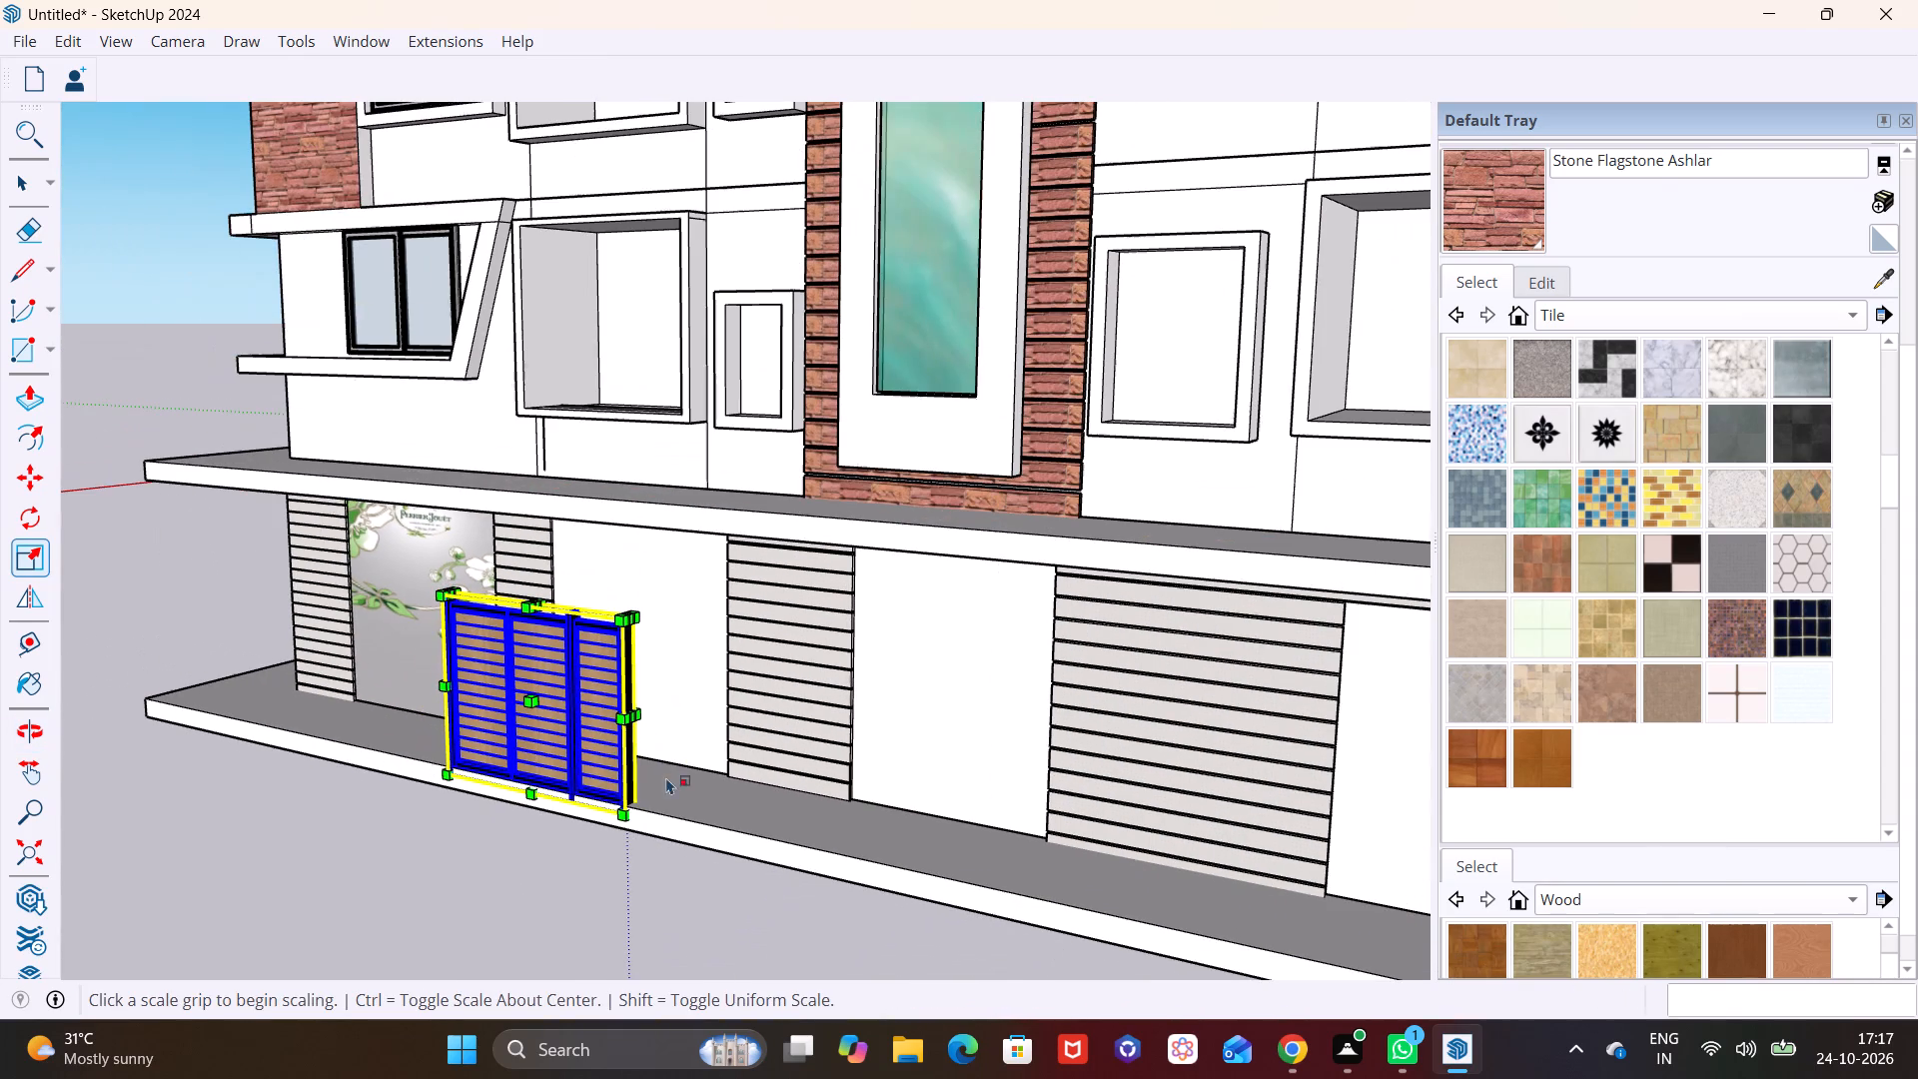
Copy the narrowed gate about 17' 5 5/16" along the facade to the front of the following blank bay.
{"action": "key", "text": "m"}
{"action": "left_click", "coordinate": [623, 802]}
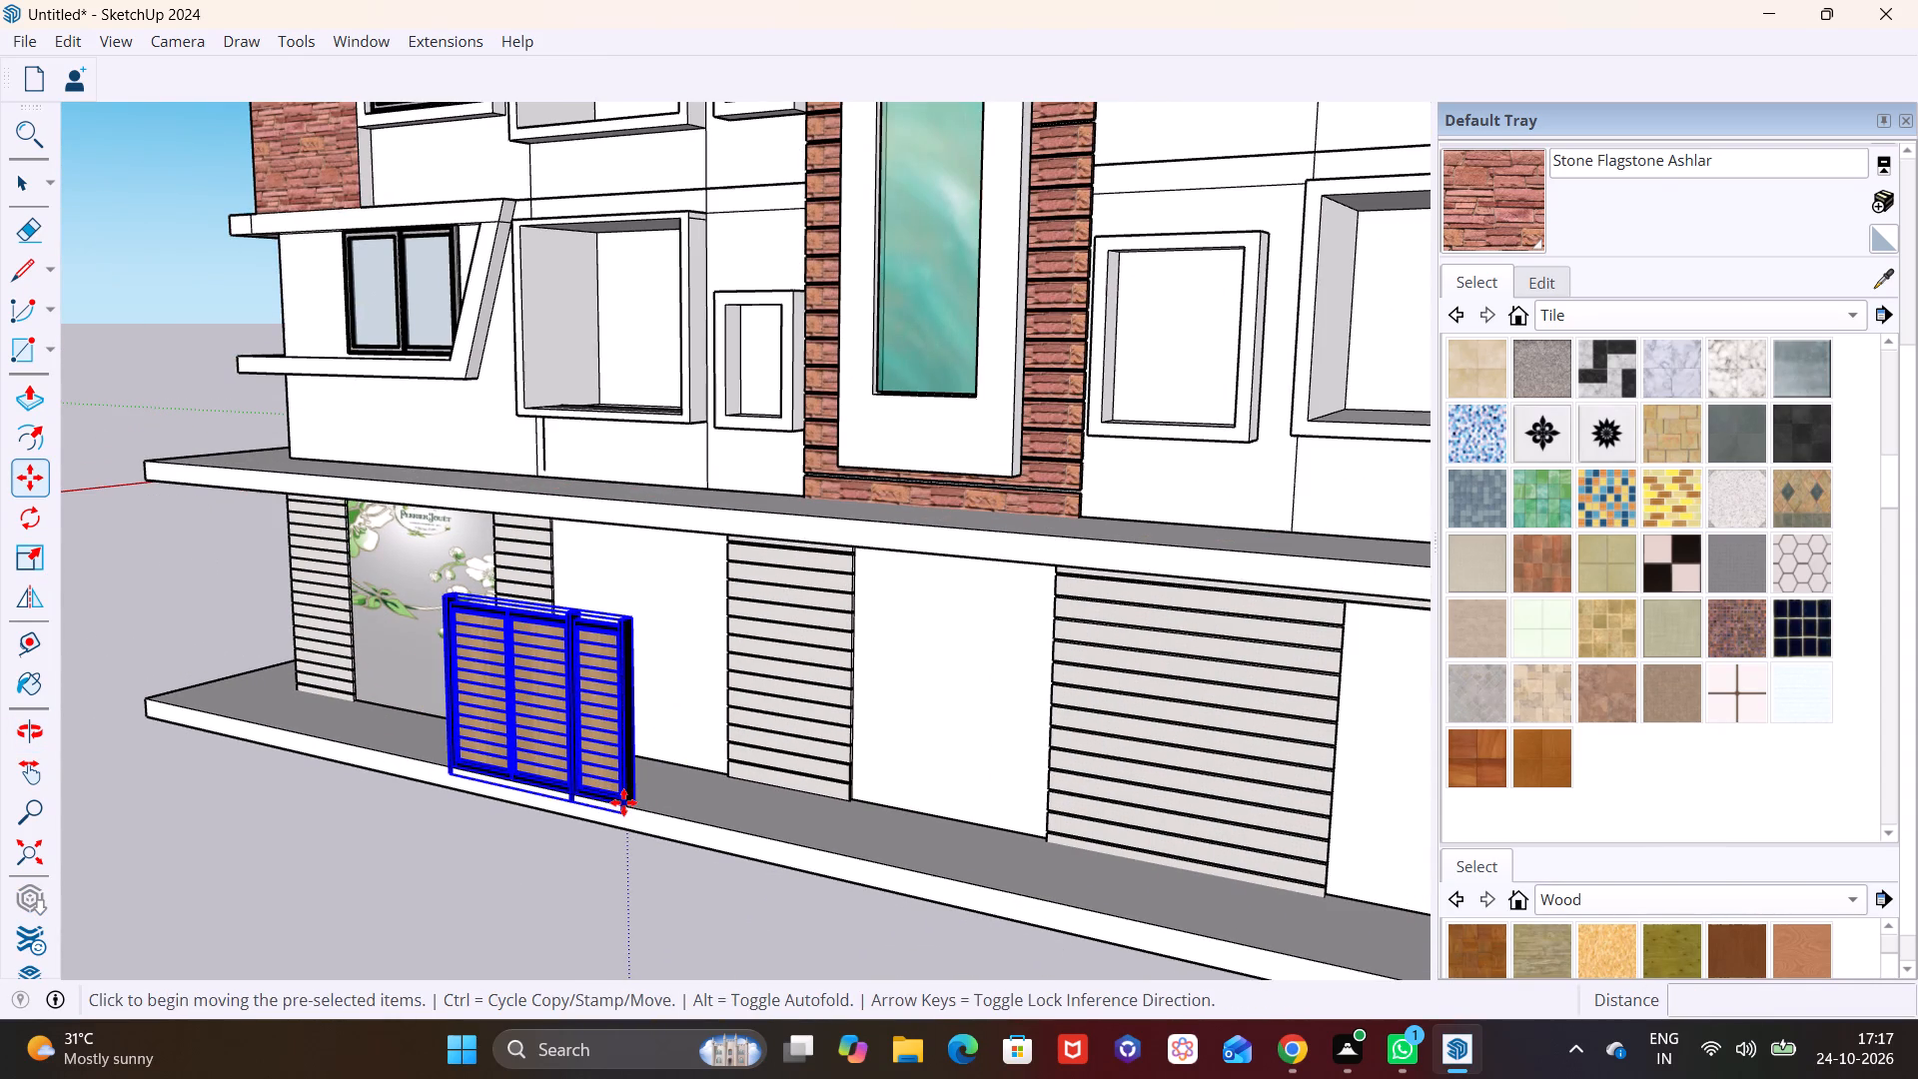
{"action": "left_click", "coordinate": [1035, 888]}
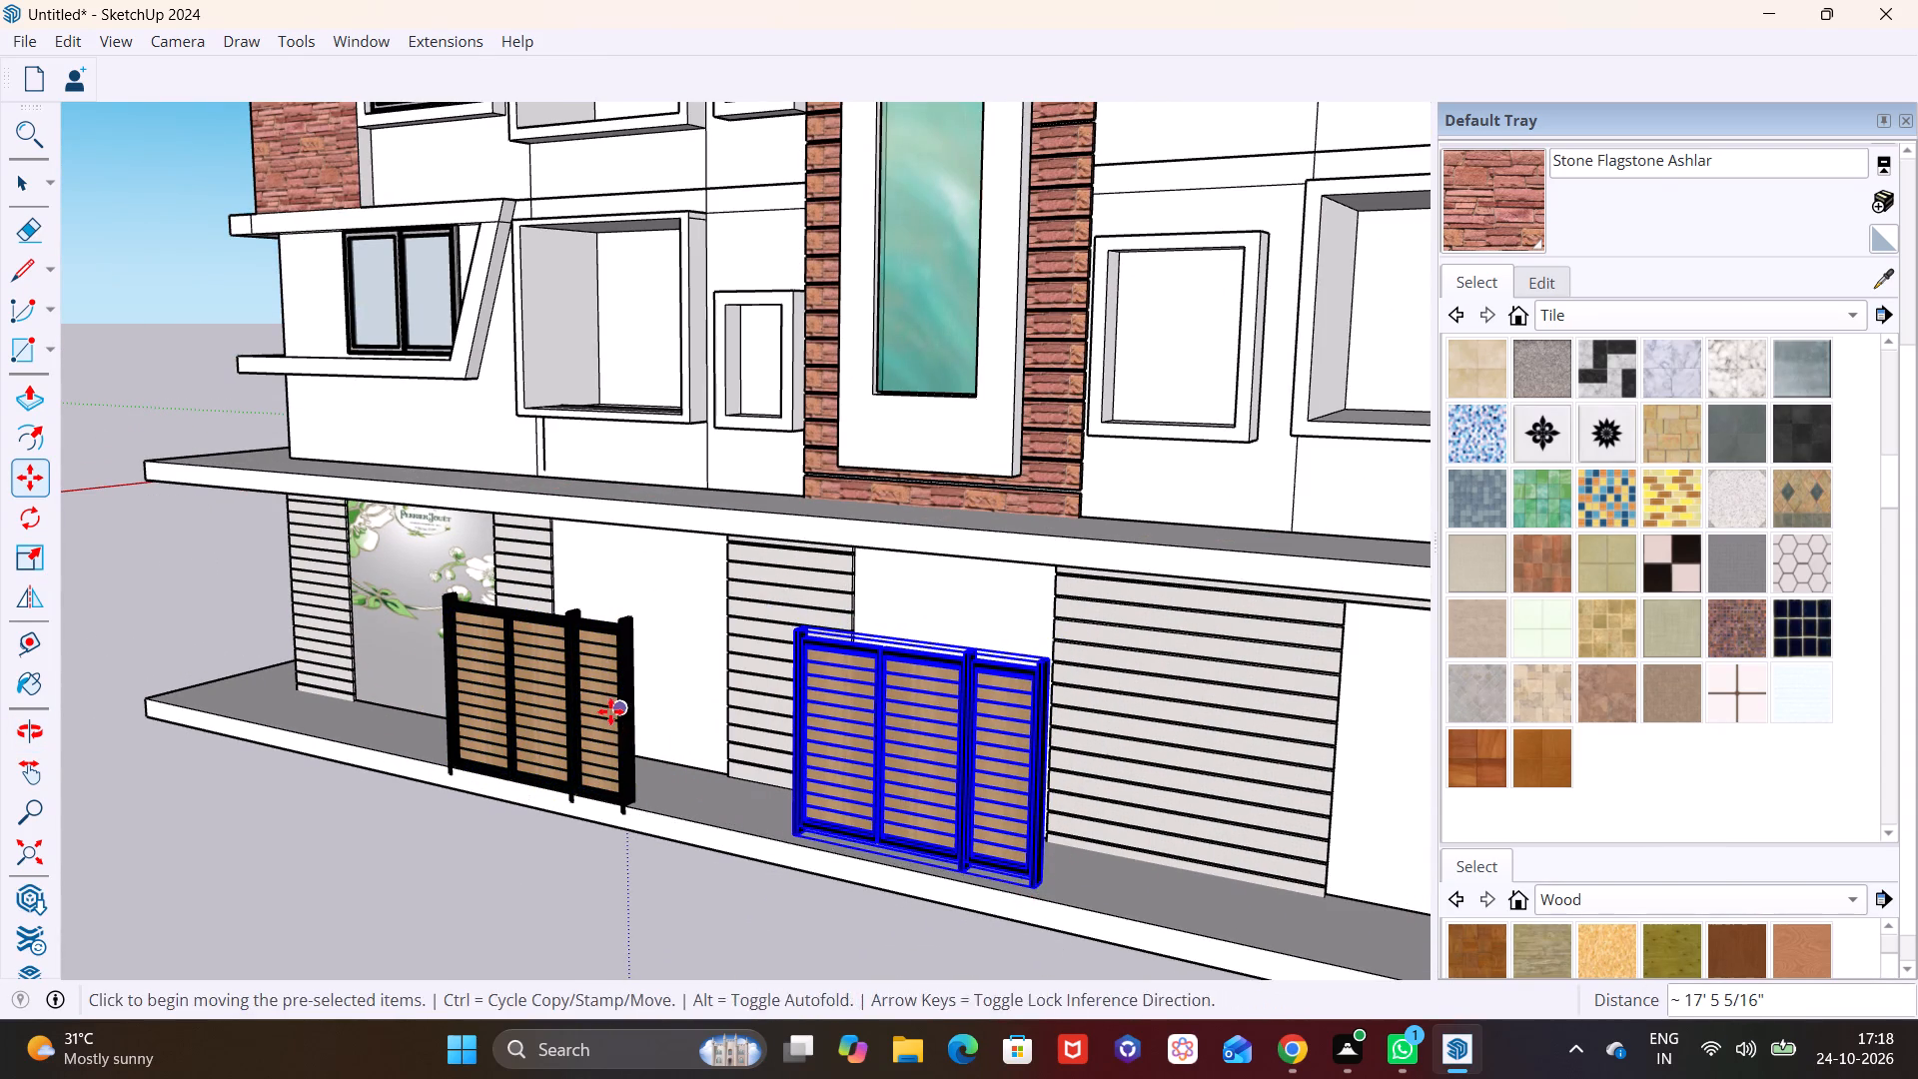
Move the original gate about 5' 8 7/8" back into the blank bay, aligning its upper corner with the pillar beside the sticker.
{"action": "middle_click_drag", "start_coordinate": [610, 709], "coordinate": [1096, 670]}
{"action": "scroll", "coordinate": [845, 622], "scroll_direction": "up", "scroll_amount": 8}
{"action": "middle_click_drag", "start_coordinate": [835, 657], "coordinate": [852, 798]}
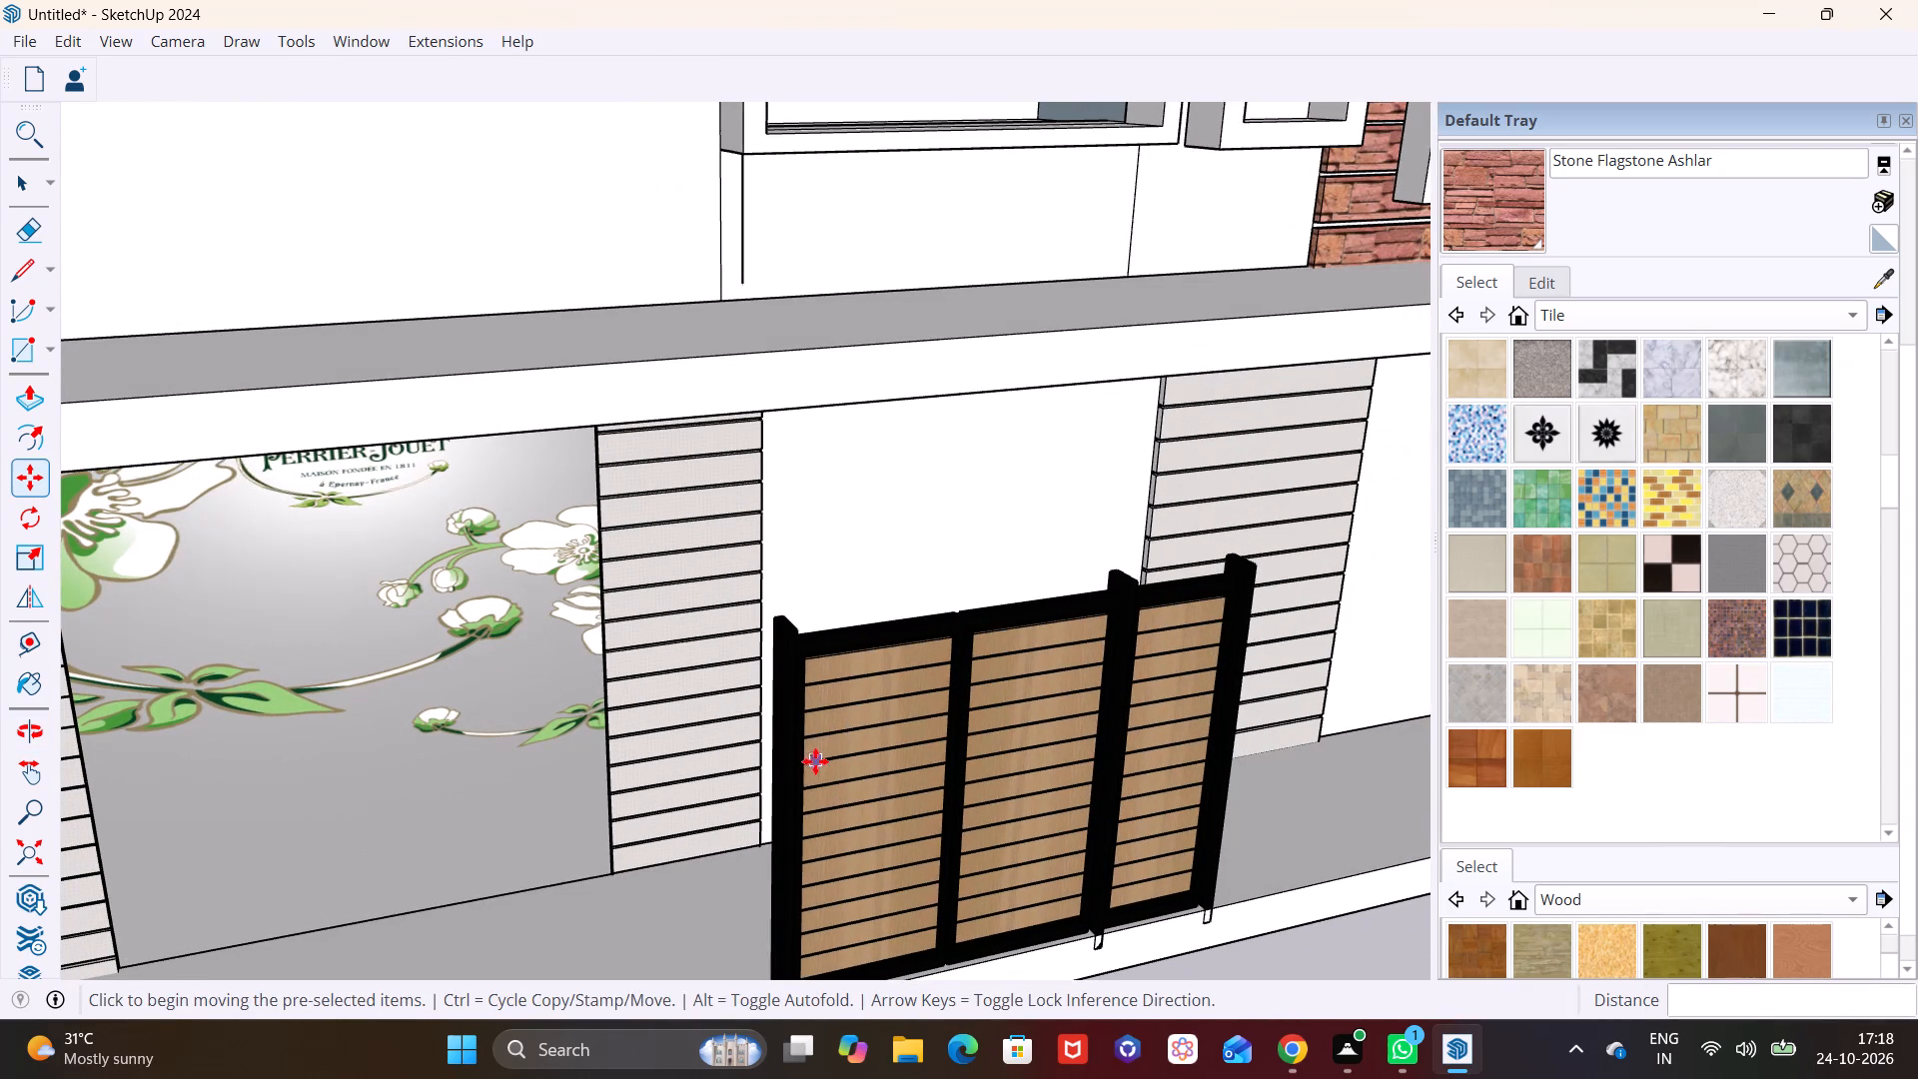
{"action": "key", "text": "space"}
{"action": "left_click", "coordinate": [890, 792]}
{"action": "key", "text": "m"}
{"action": "left_click_drag", "start_coordinate": [799, 635], "coordinate": [807, 598]}
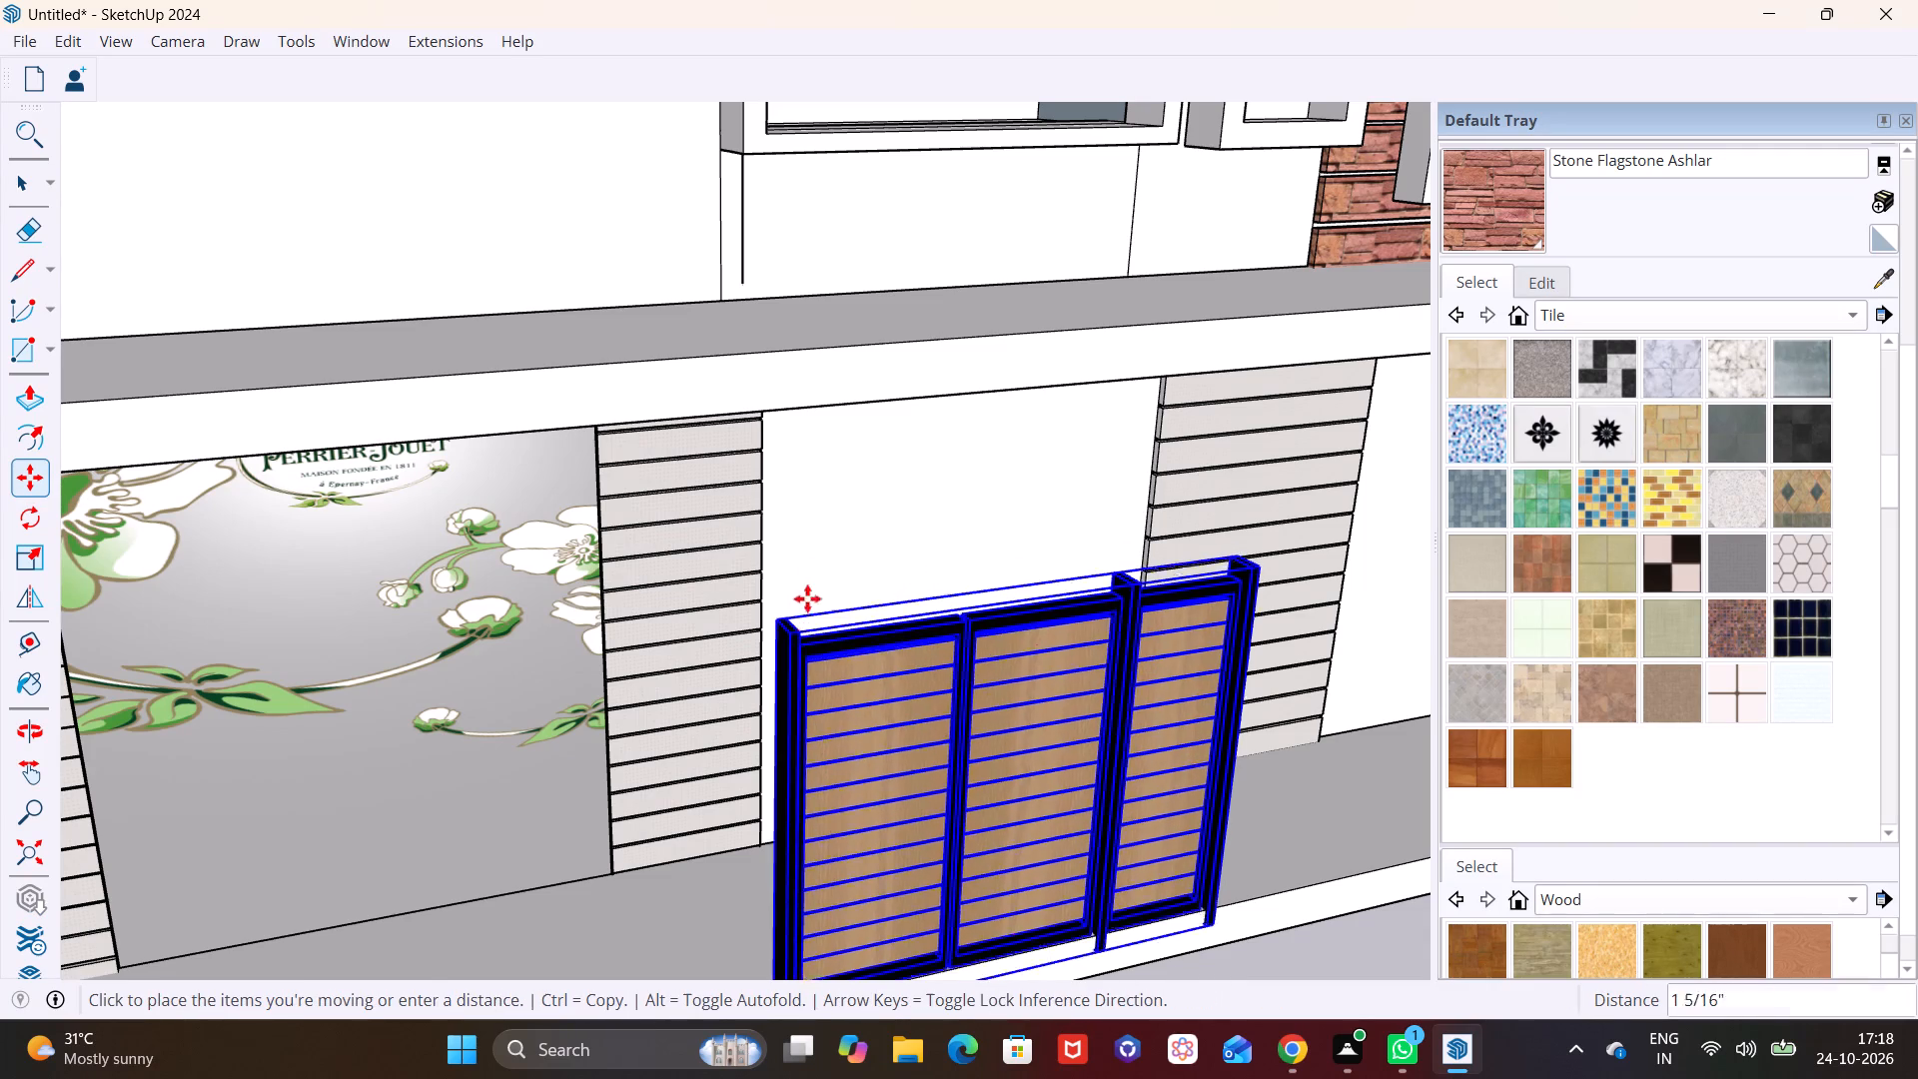
{"action": "left_click_drag", "start_coordinate": [807, 598], "coordinate": [803, 623]}
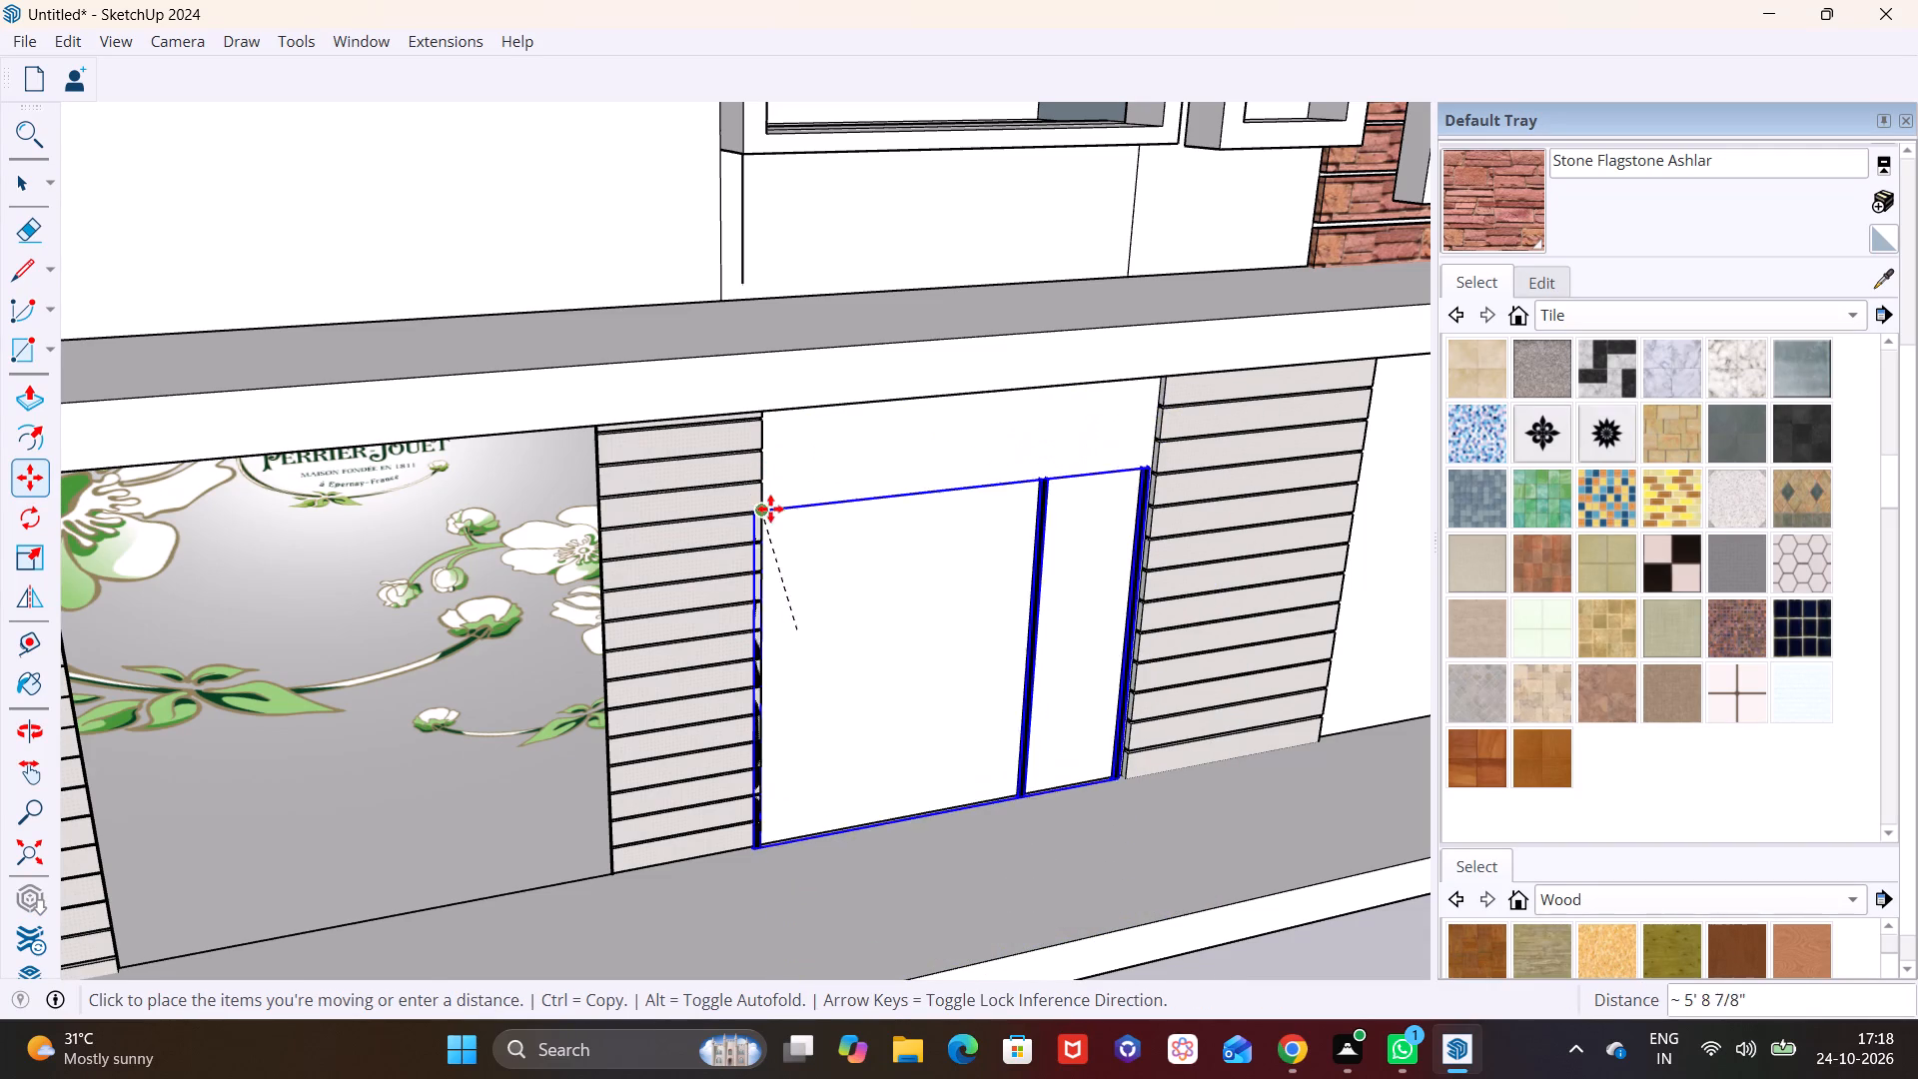
{"action": "left_click", "coordinate": [770, 515]}
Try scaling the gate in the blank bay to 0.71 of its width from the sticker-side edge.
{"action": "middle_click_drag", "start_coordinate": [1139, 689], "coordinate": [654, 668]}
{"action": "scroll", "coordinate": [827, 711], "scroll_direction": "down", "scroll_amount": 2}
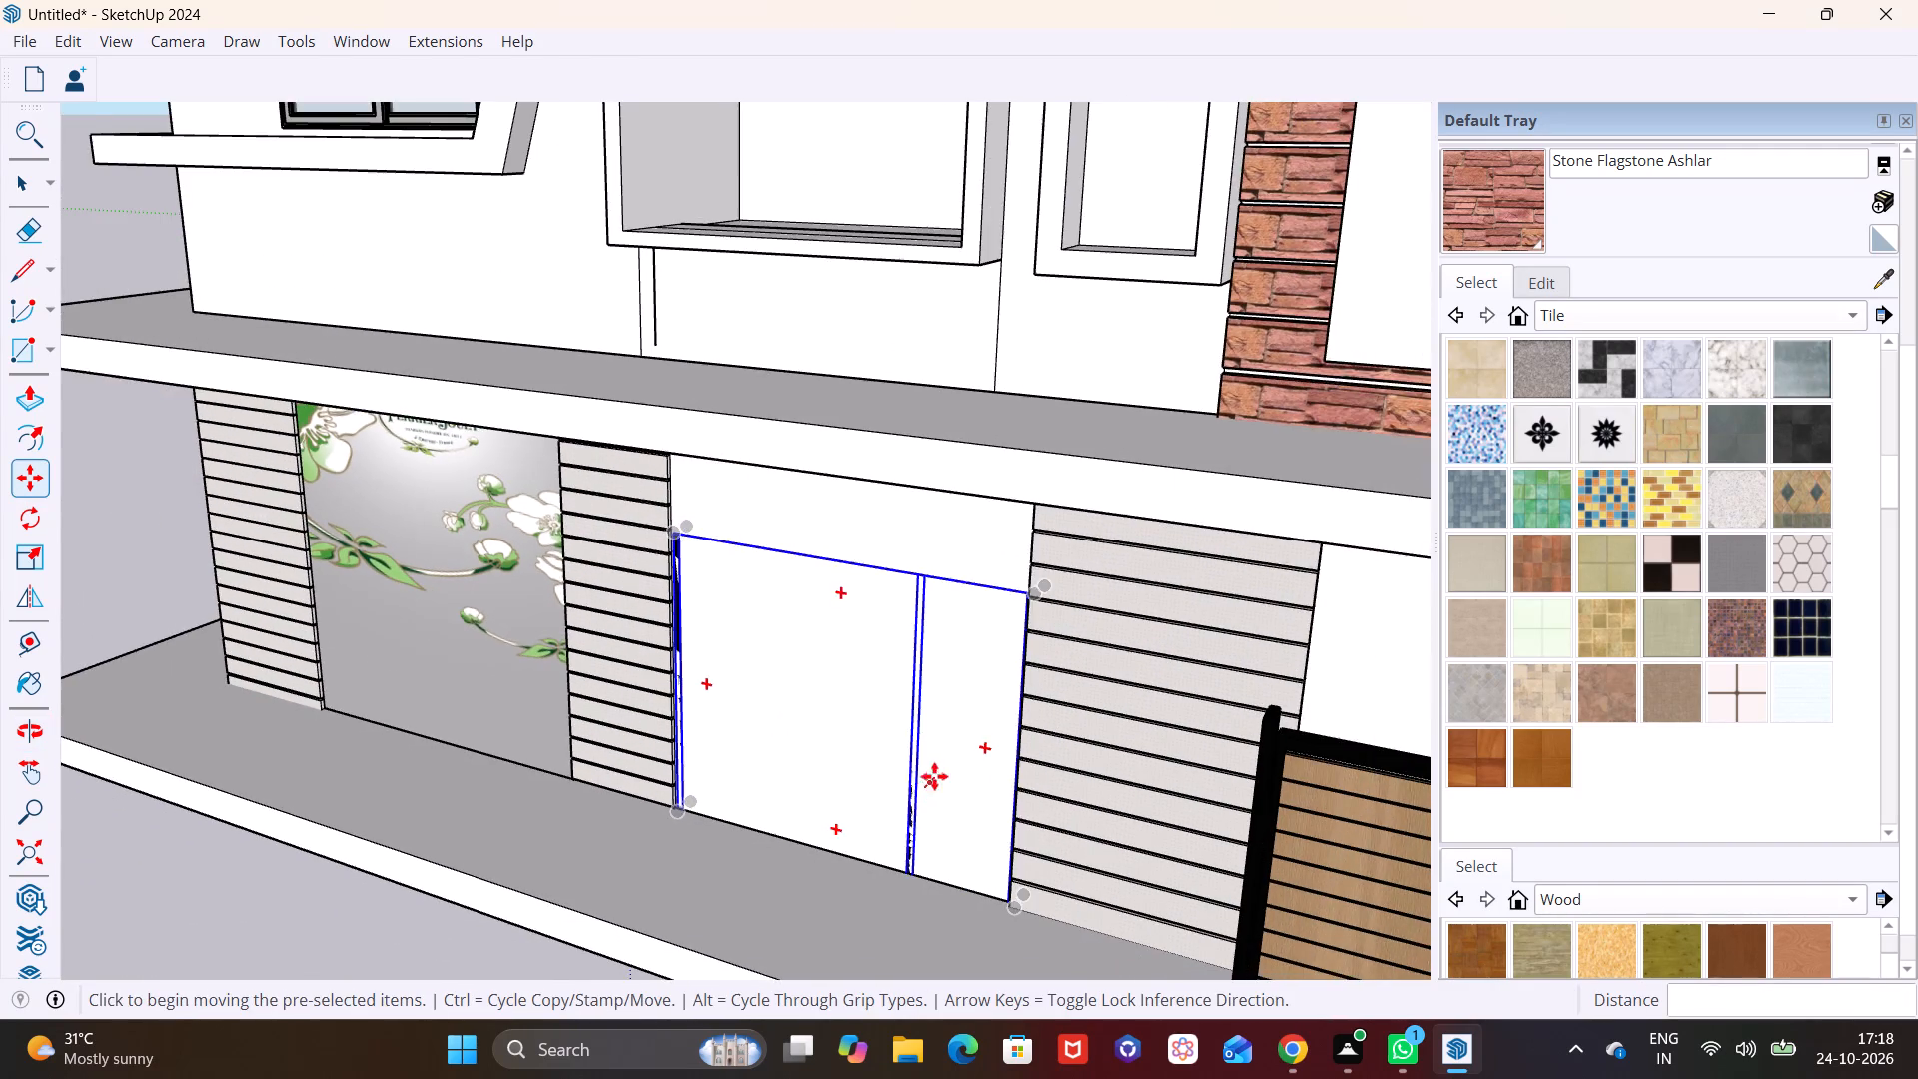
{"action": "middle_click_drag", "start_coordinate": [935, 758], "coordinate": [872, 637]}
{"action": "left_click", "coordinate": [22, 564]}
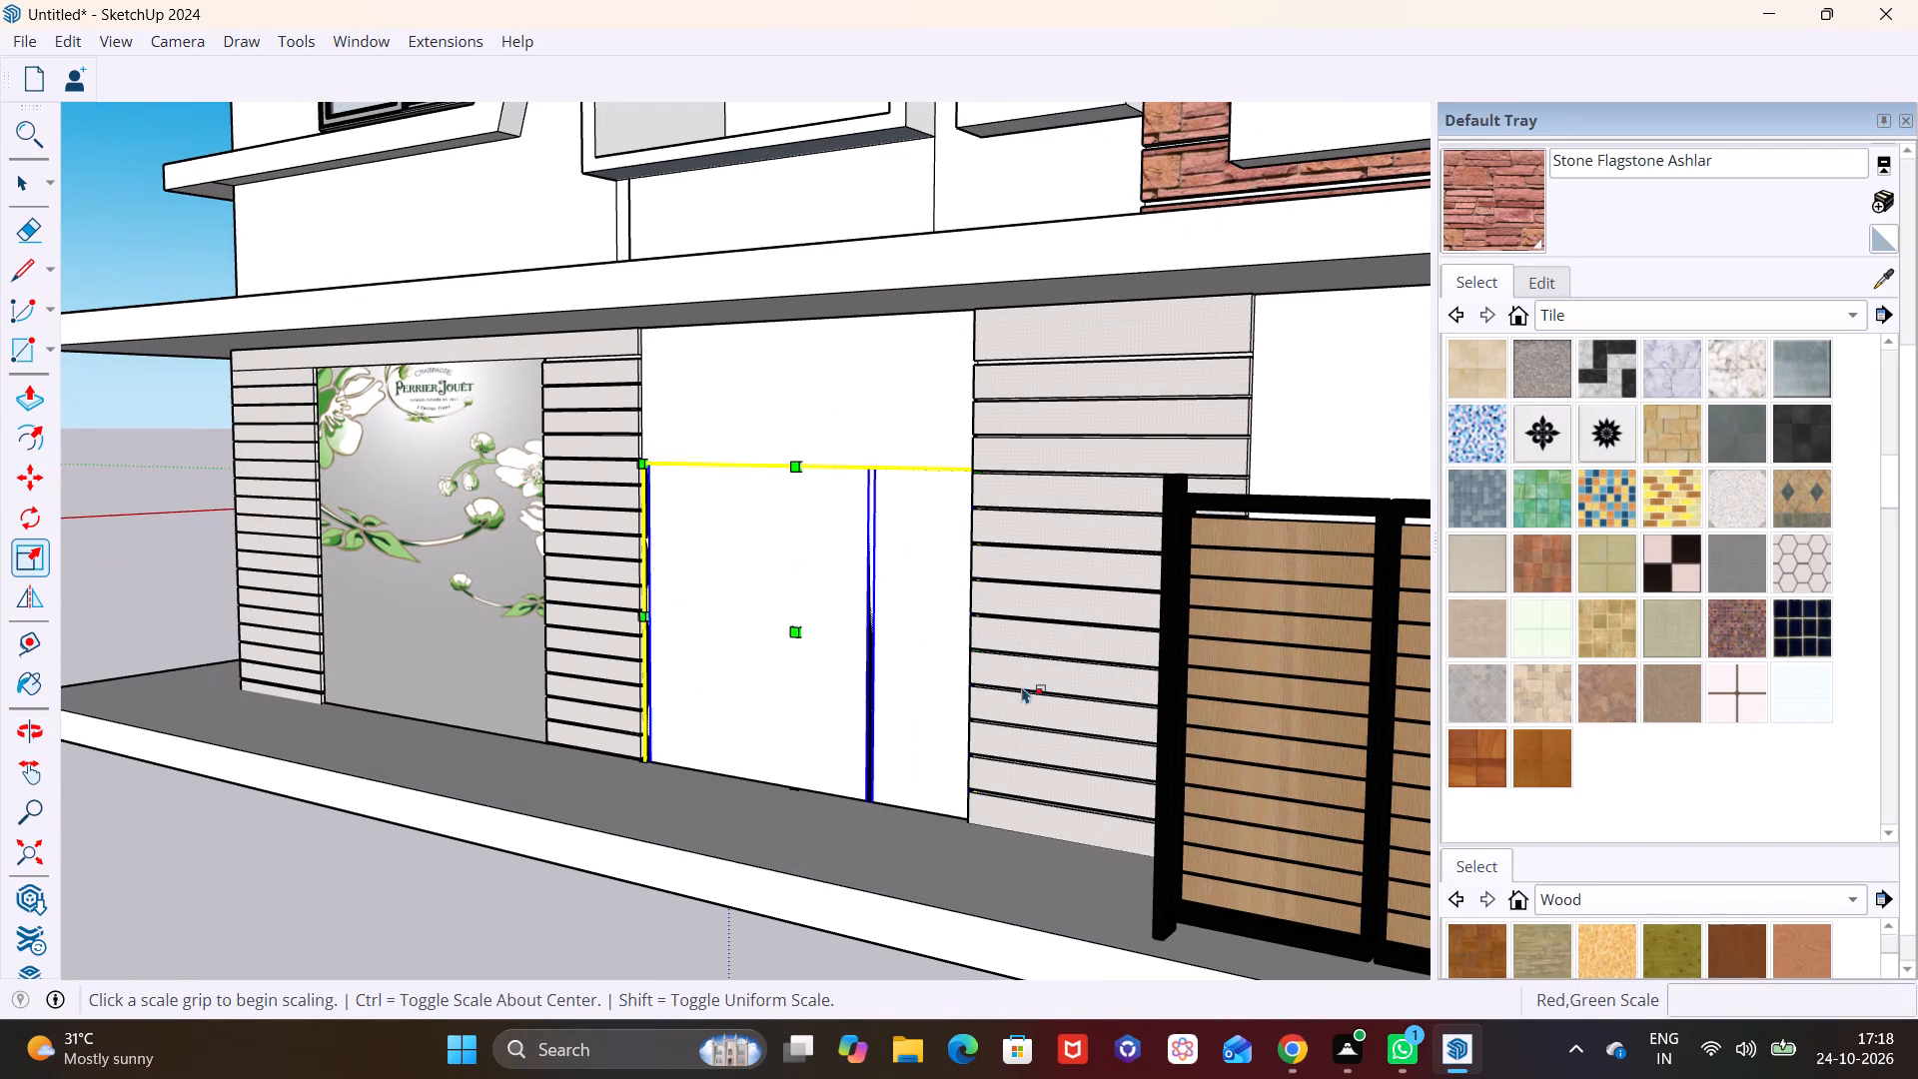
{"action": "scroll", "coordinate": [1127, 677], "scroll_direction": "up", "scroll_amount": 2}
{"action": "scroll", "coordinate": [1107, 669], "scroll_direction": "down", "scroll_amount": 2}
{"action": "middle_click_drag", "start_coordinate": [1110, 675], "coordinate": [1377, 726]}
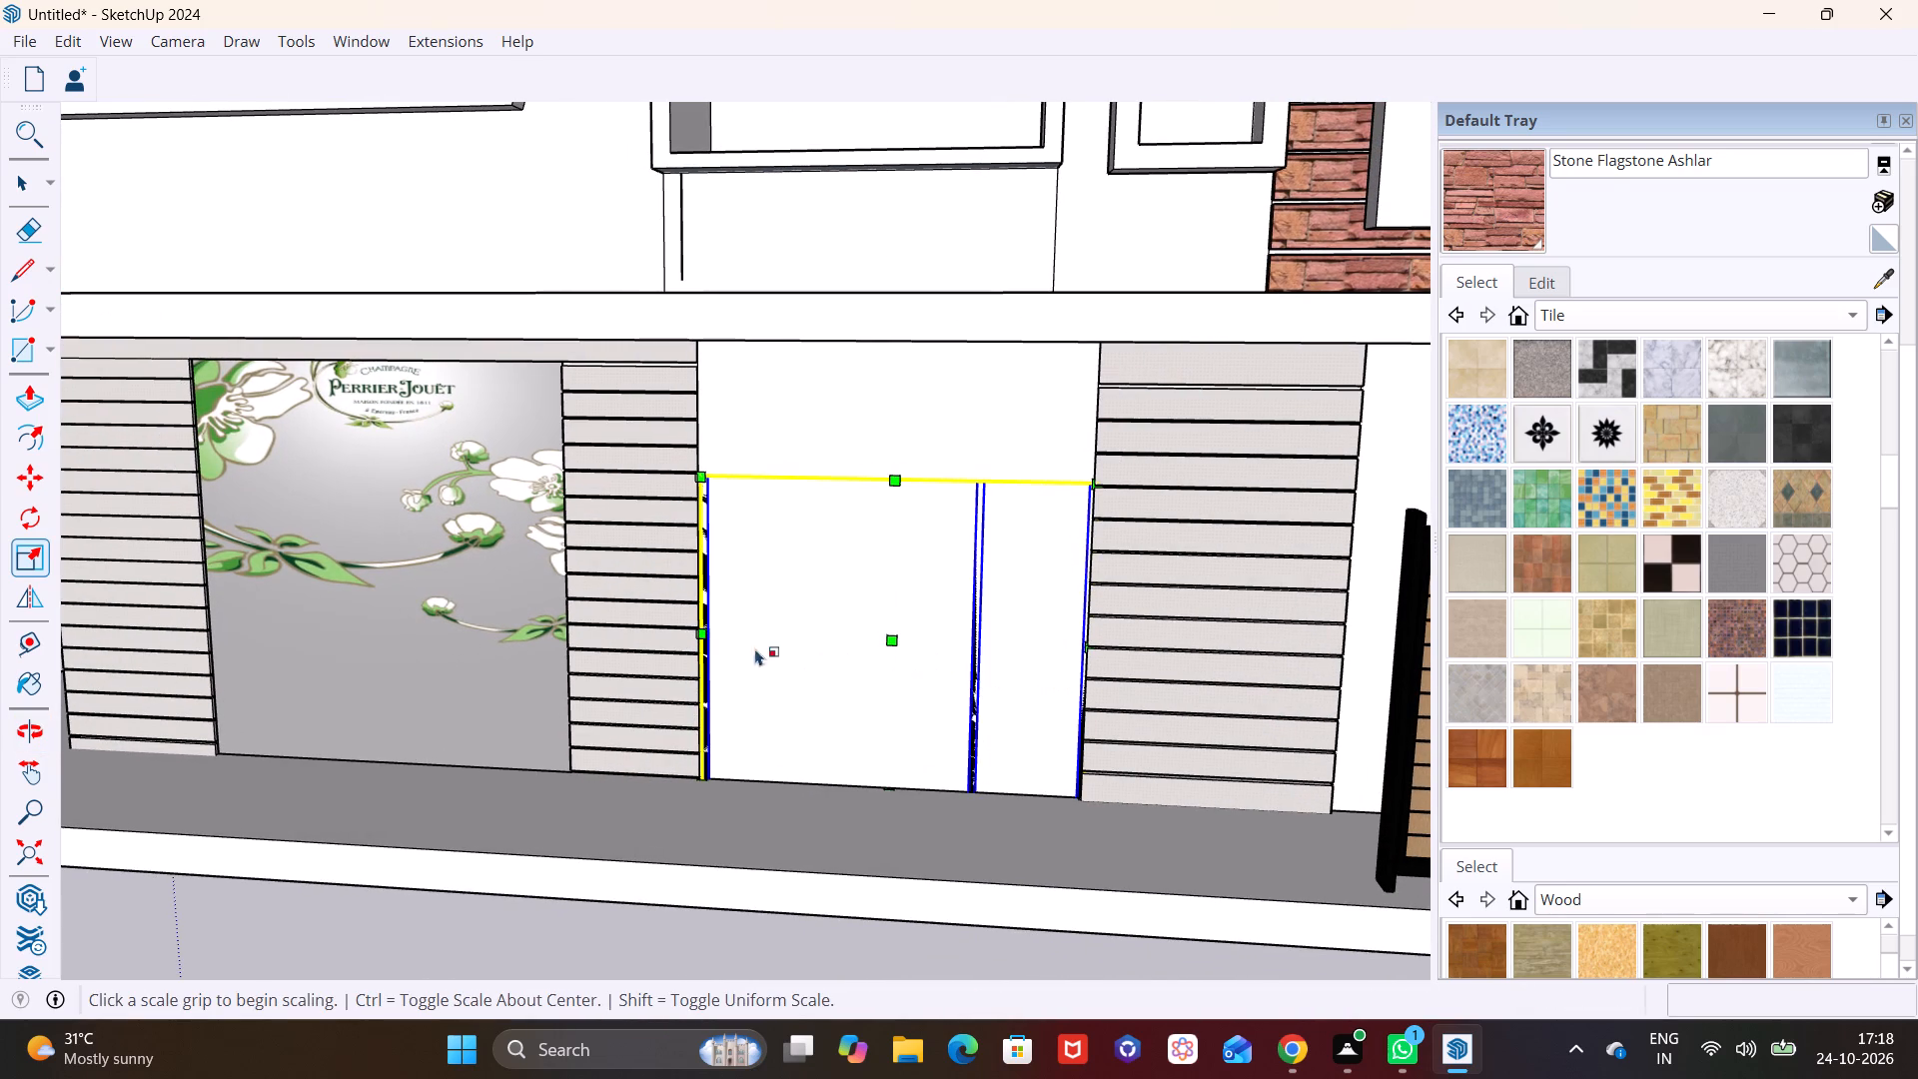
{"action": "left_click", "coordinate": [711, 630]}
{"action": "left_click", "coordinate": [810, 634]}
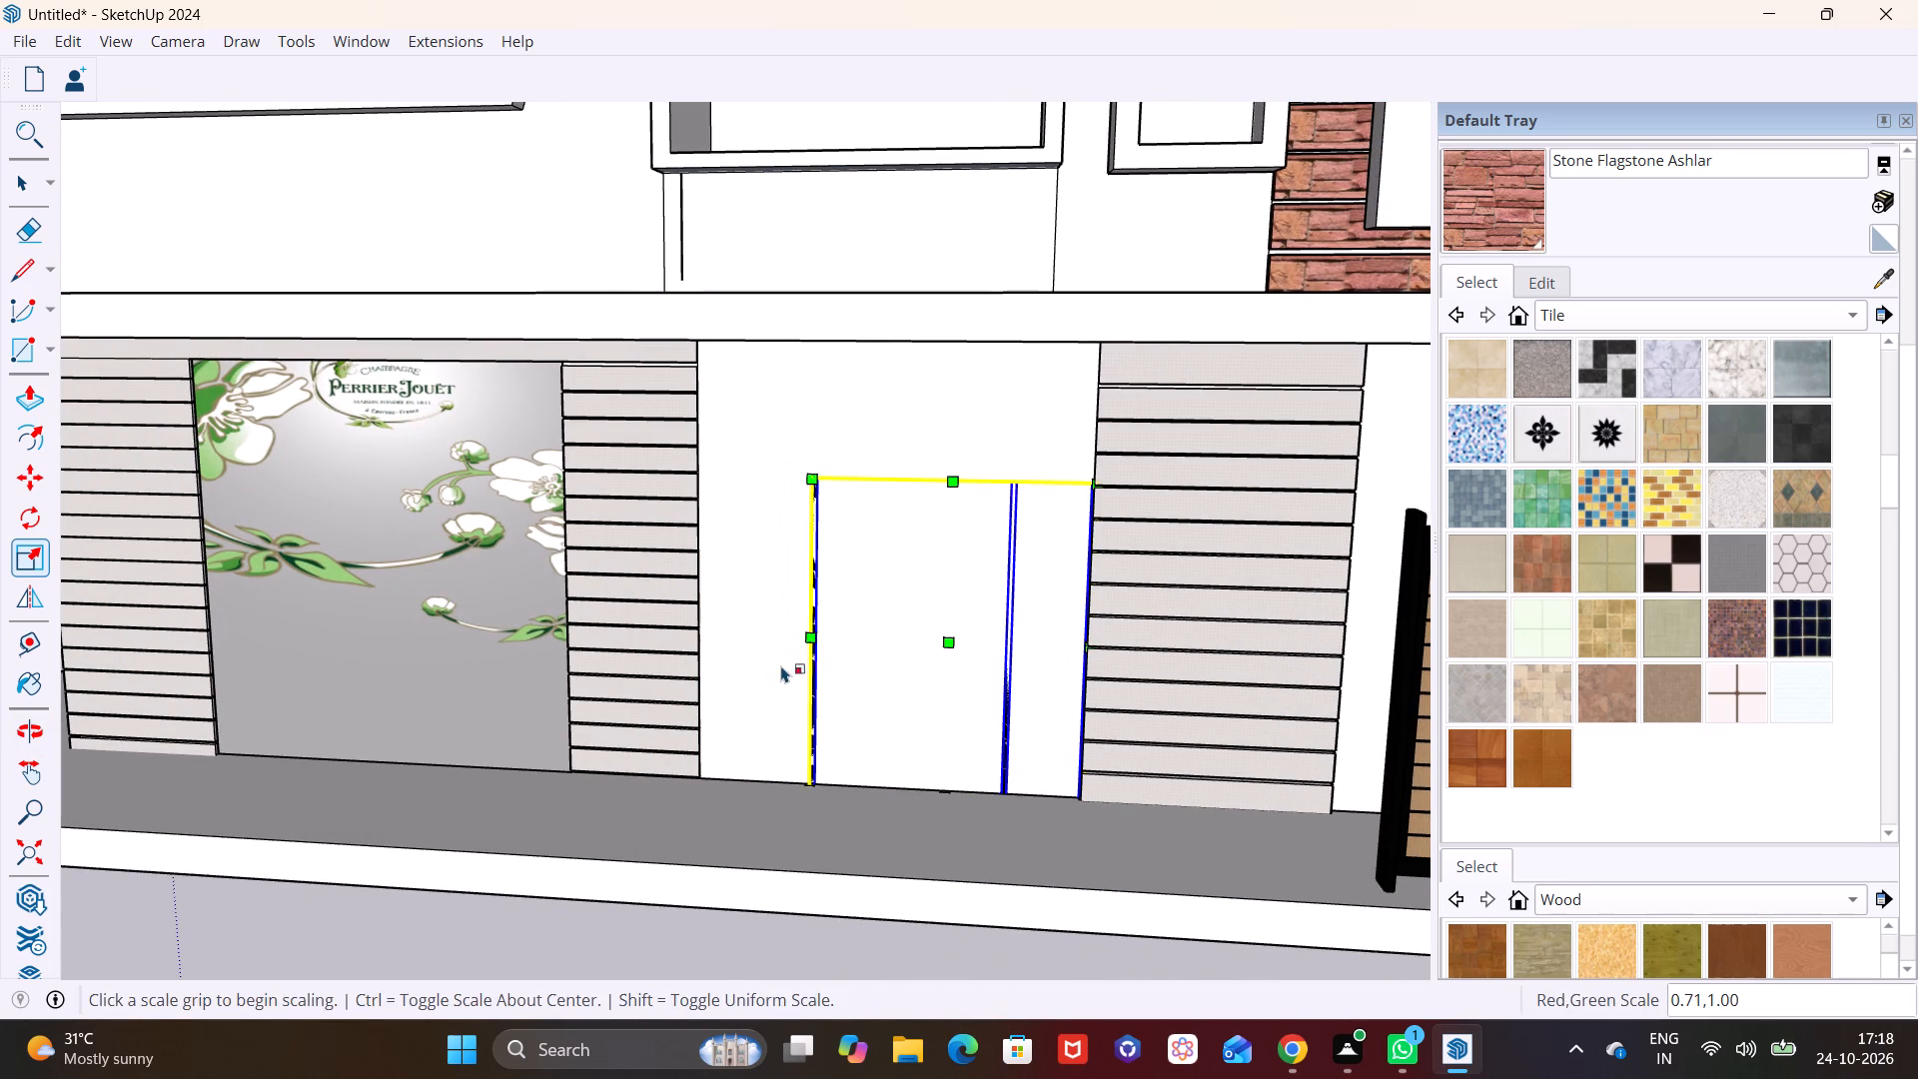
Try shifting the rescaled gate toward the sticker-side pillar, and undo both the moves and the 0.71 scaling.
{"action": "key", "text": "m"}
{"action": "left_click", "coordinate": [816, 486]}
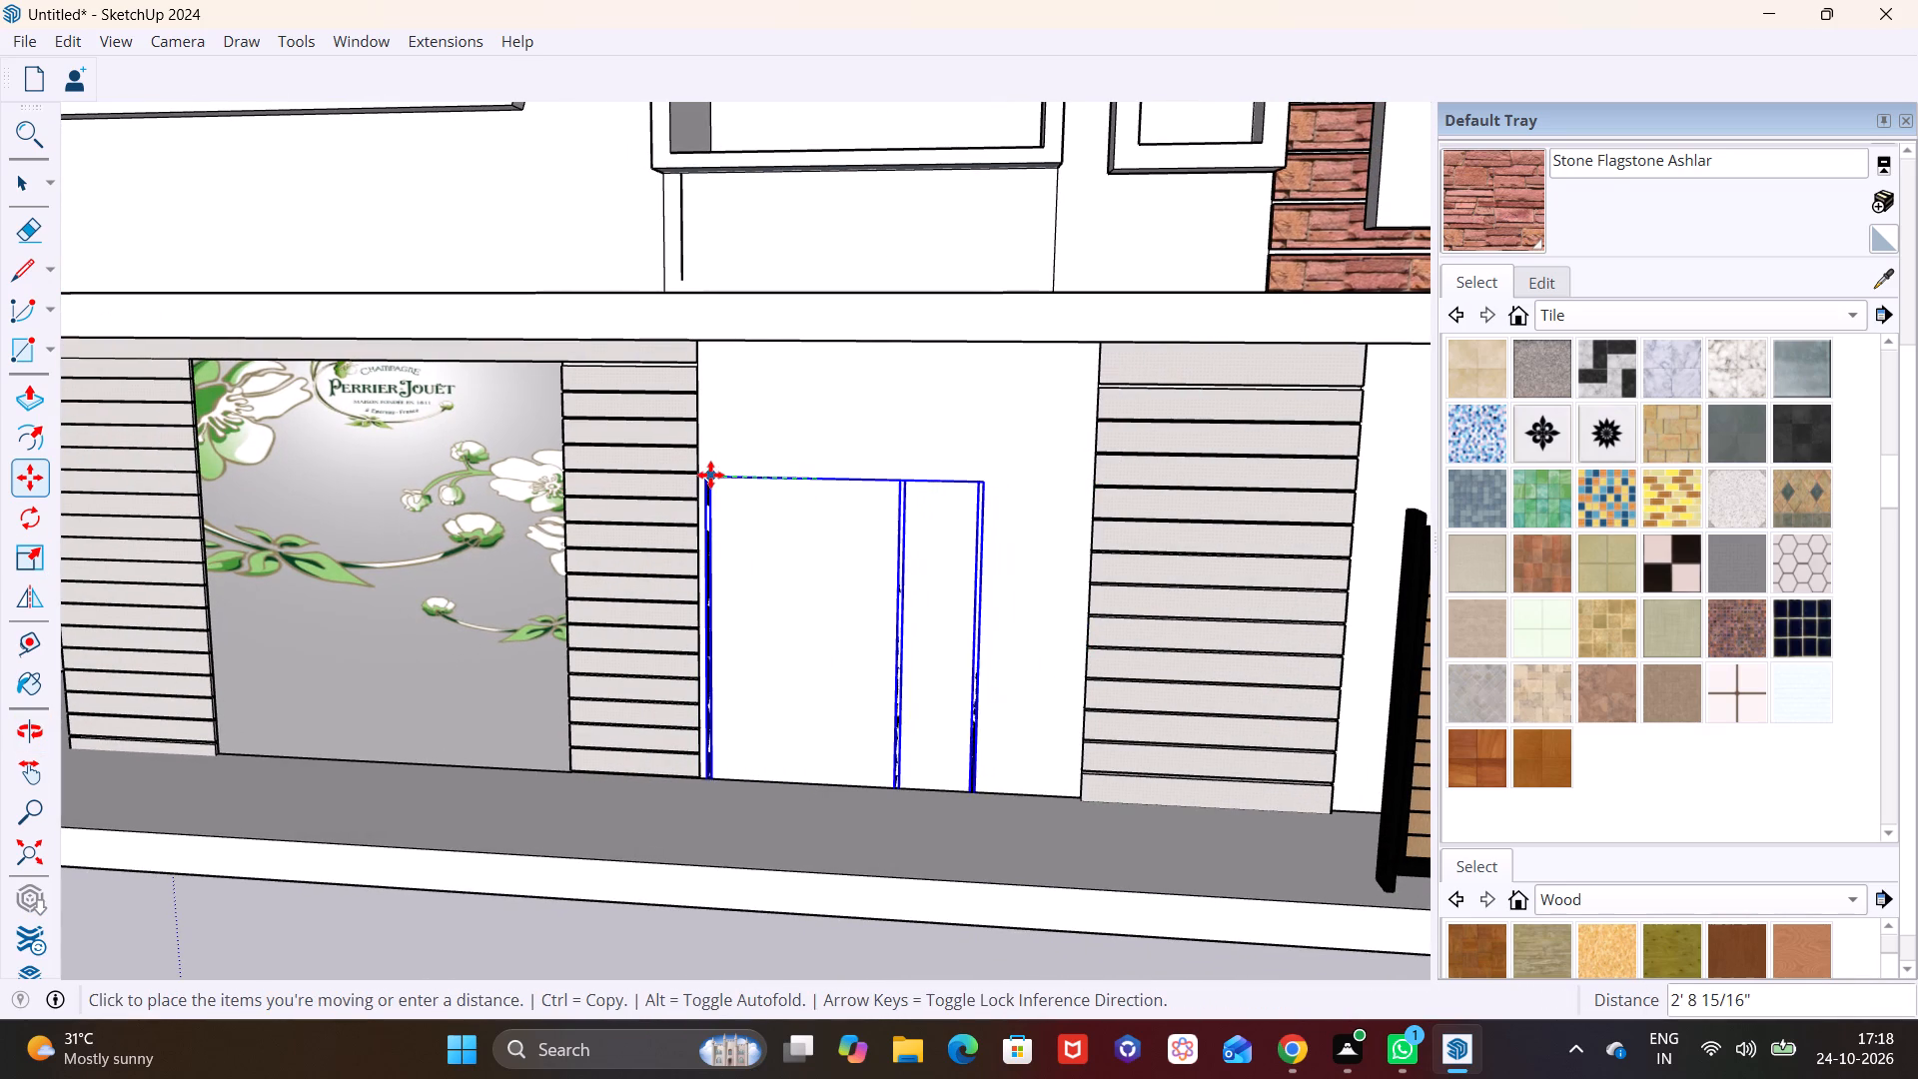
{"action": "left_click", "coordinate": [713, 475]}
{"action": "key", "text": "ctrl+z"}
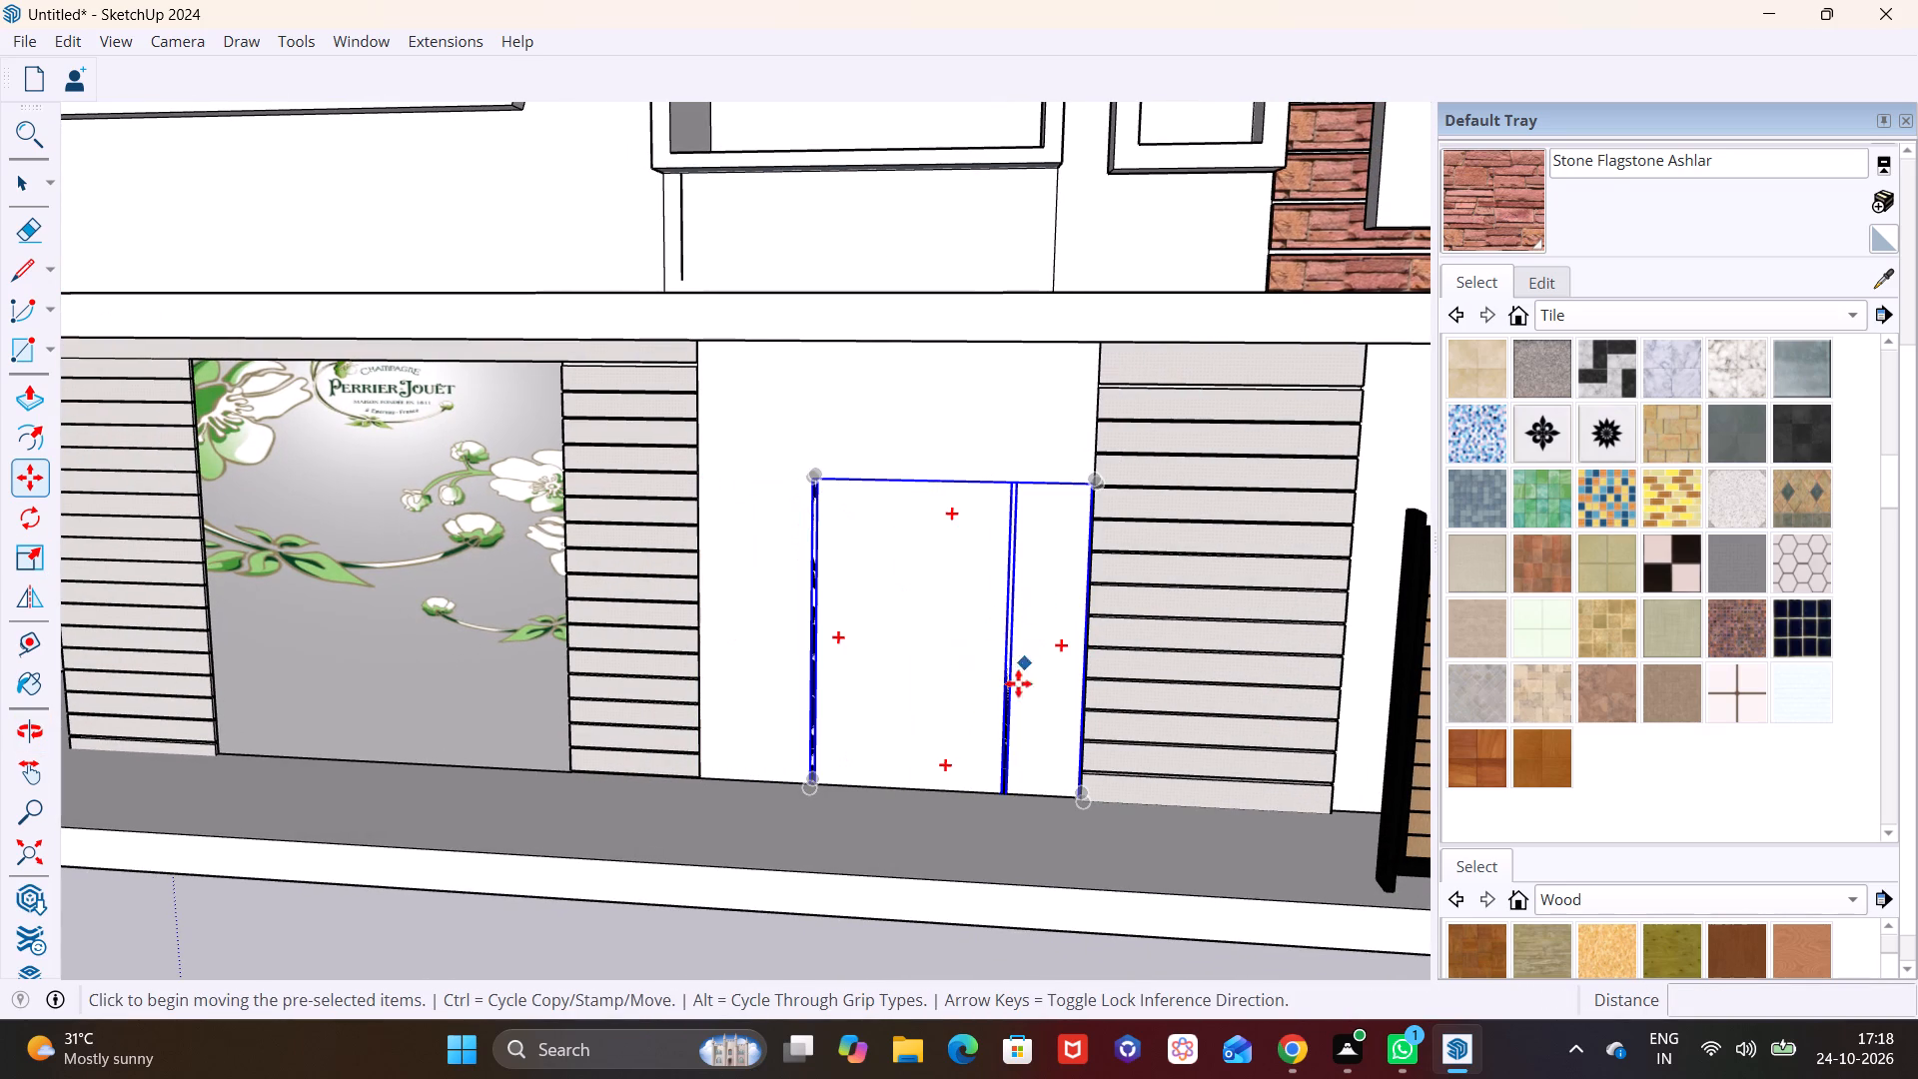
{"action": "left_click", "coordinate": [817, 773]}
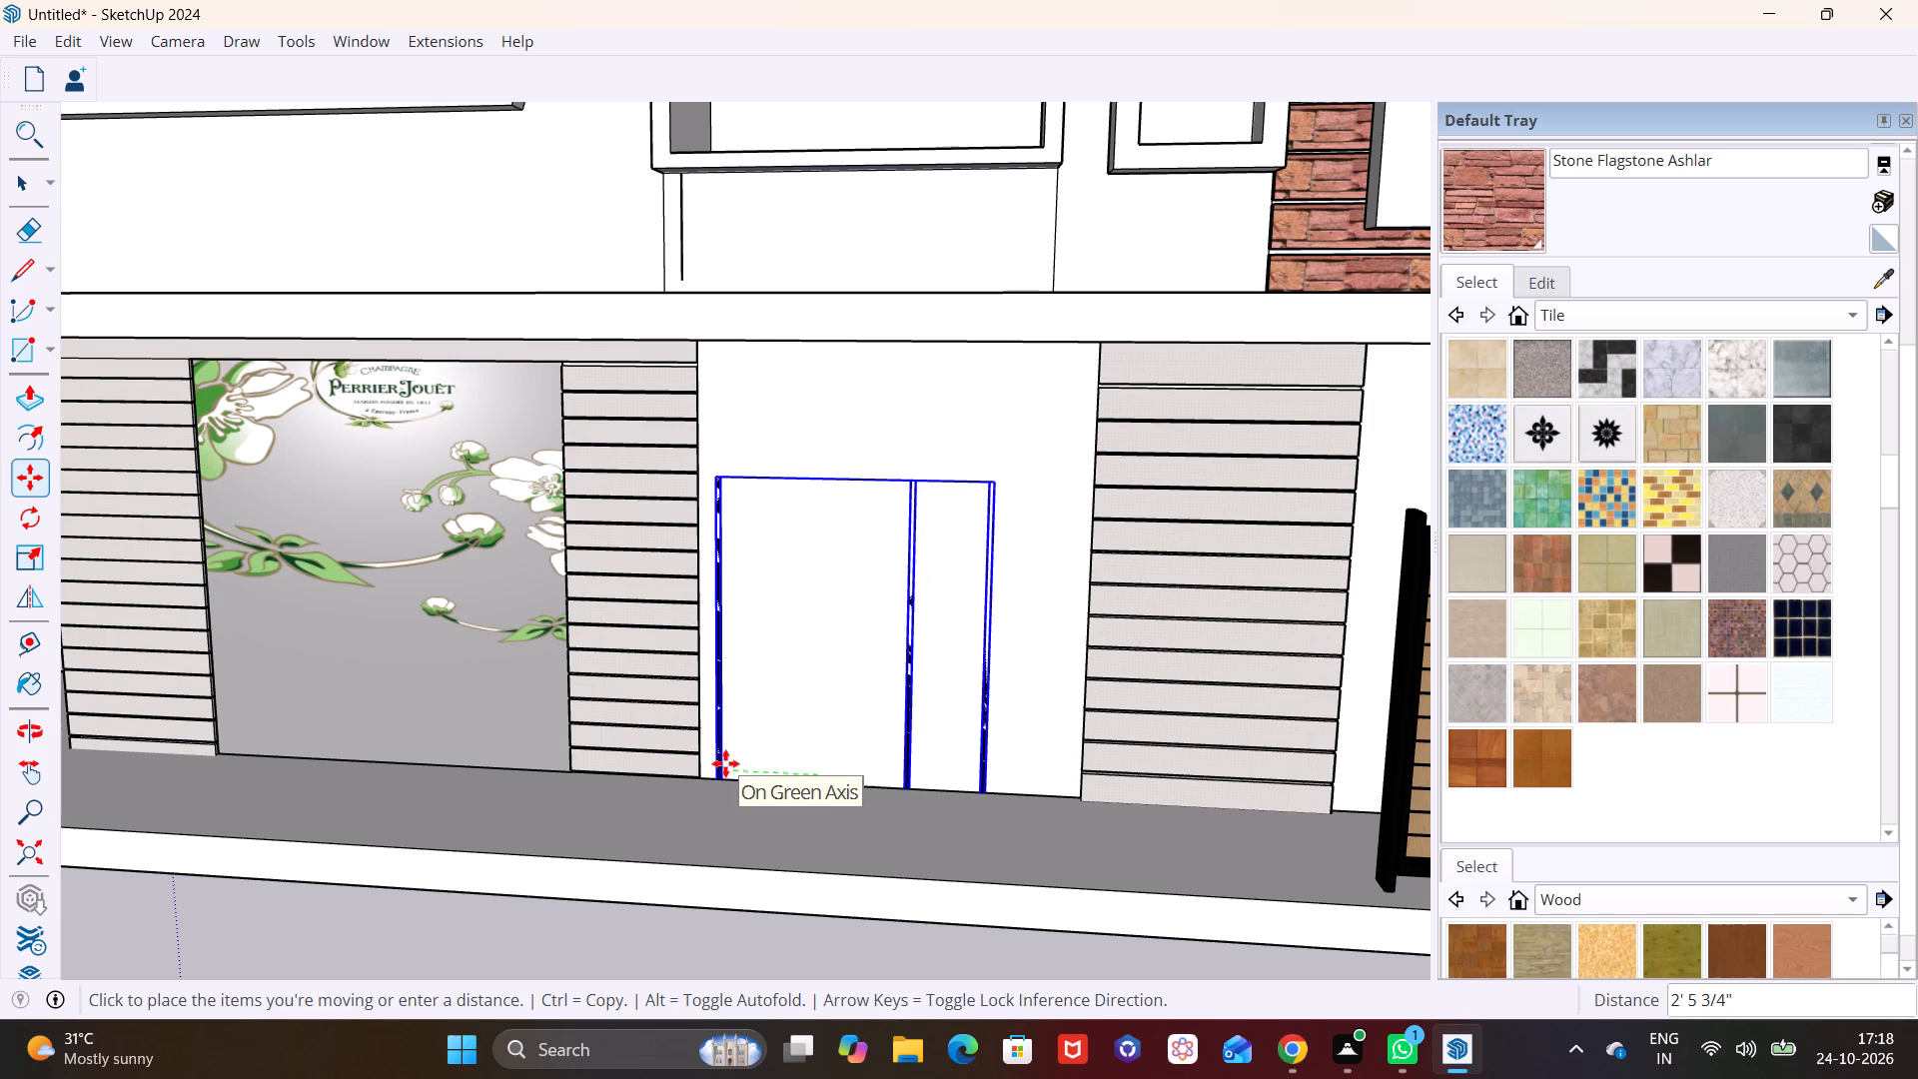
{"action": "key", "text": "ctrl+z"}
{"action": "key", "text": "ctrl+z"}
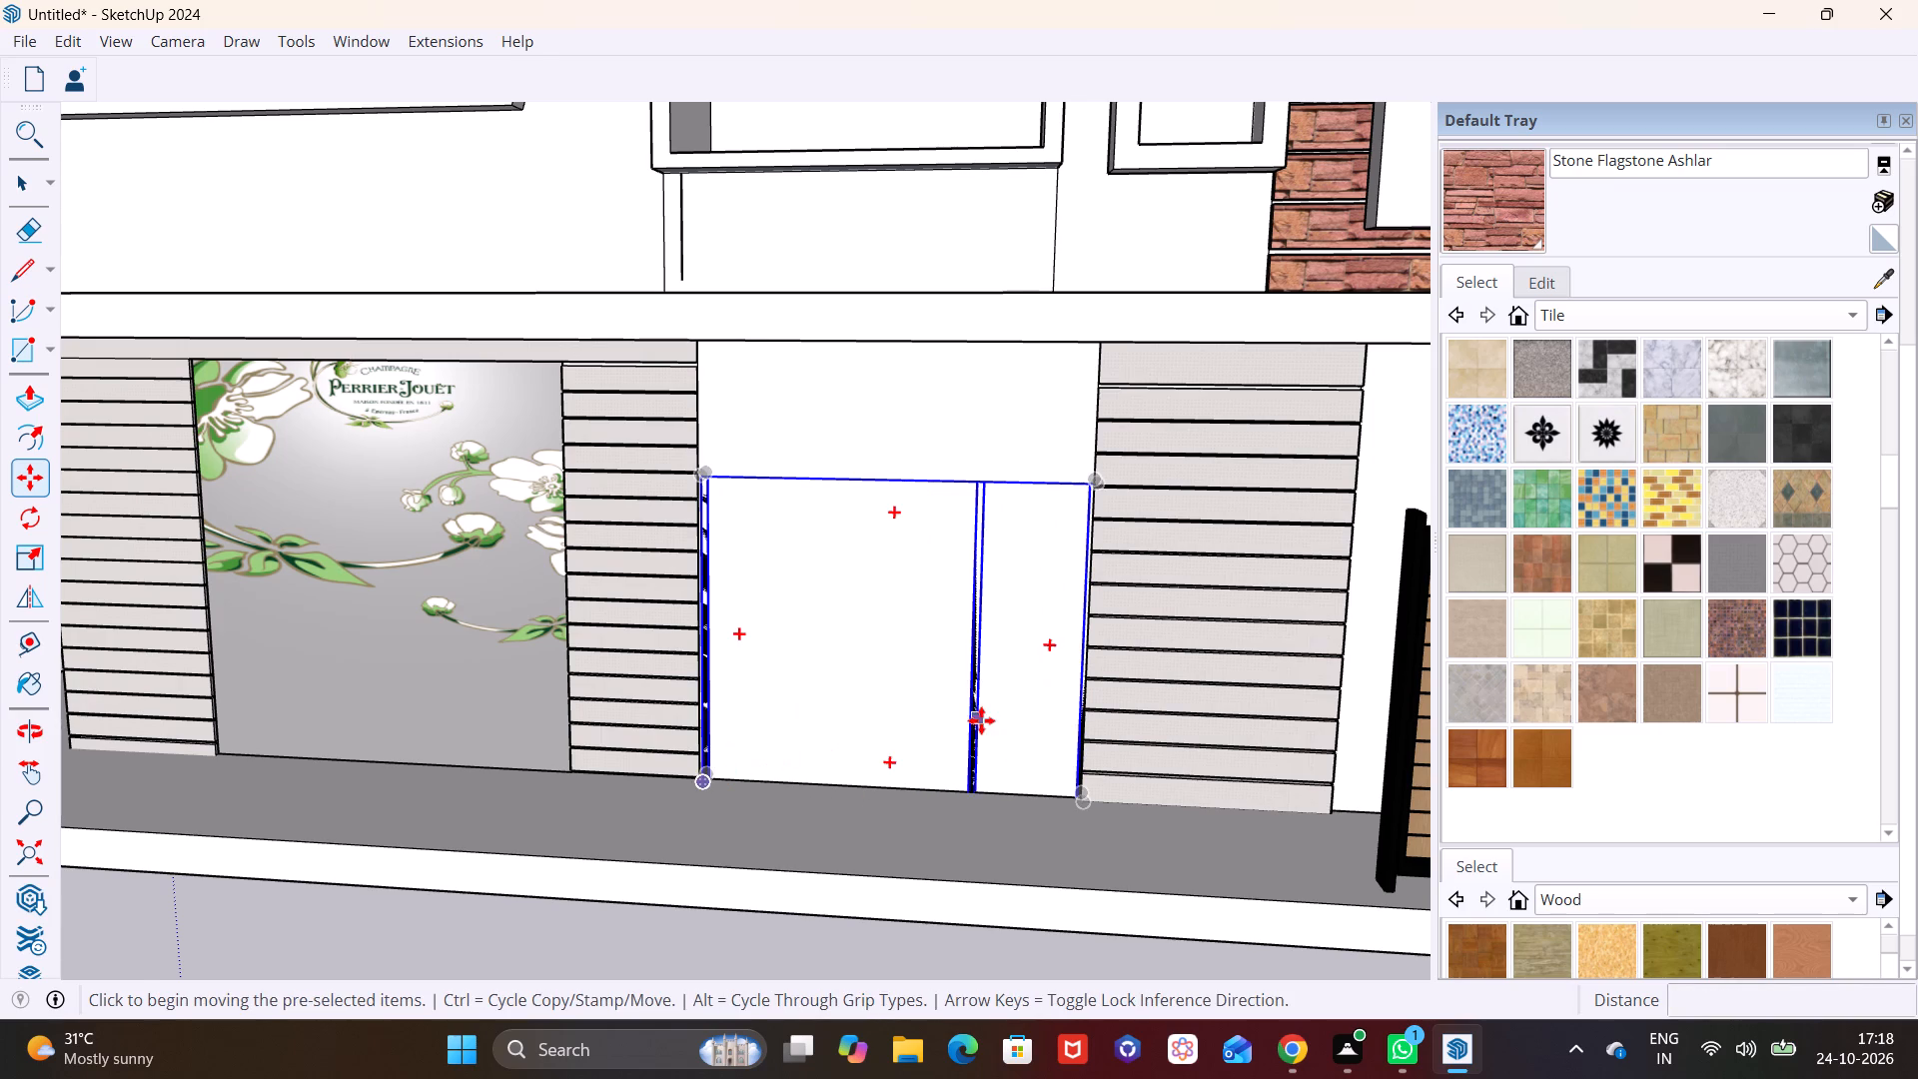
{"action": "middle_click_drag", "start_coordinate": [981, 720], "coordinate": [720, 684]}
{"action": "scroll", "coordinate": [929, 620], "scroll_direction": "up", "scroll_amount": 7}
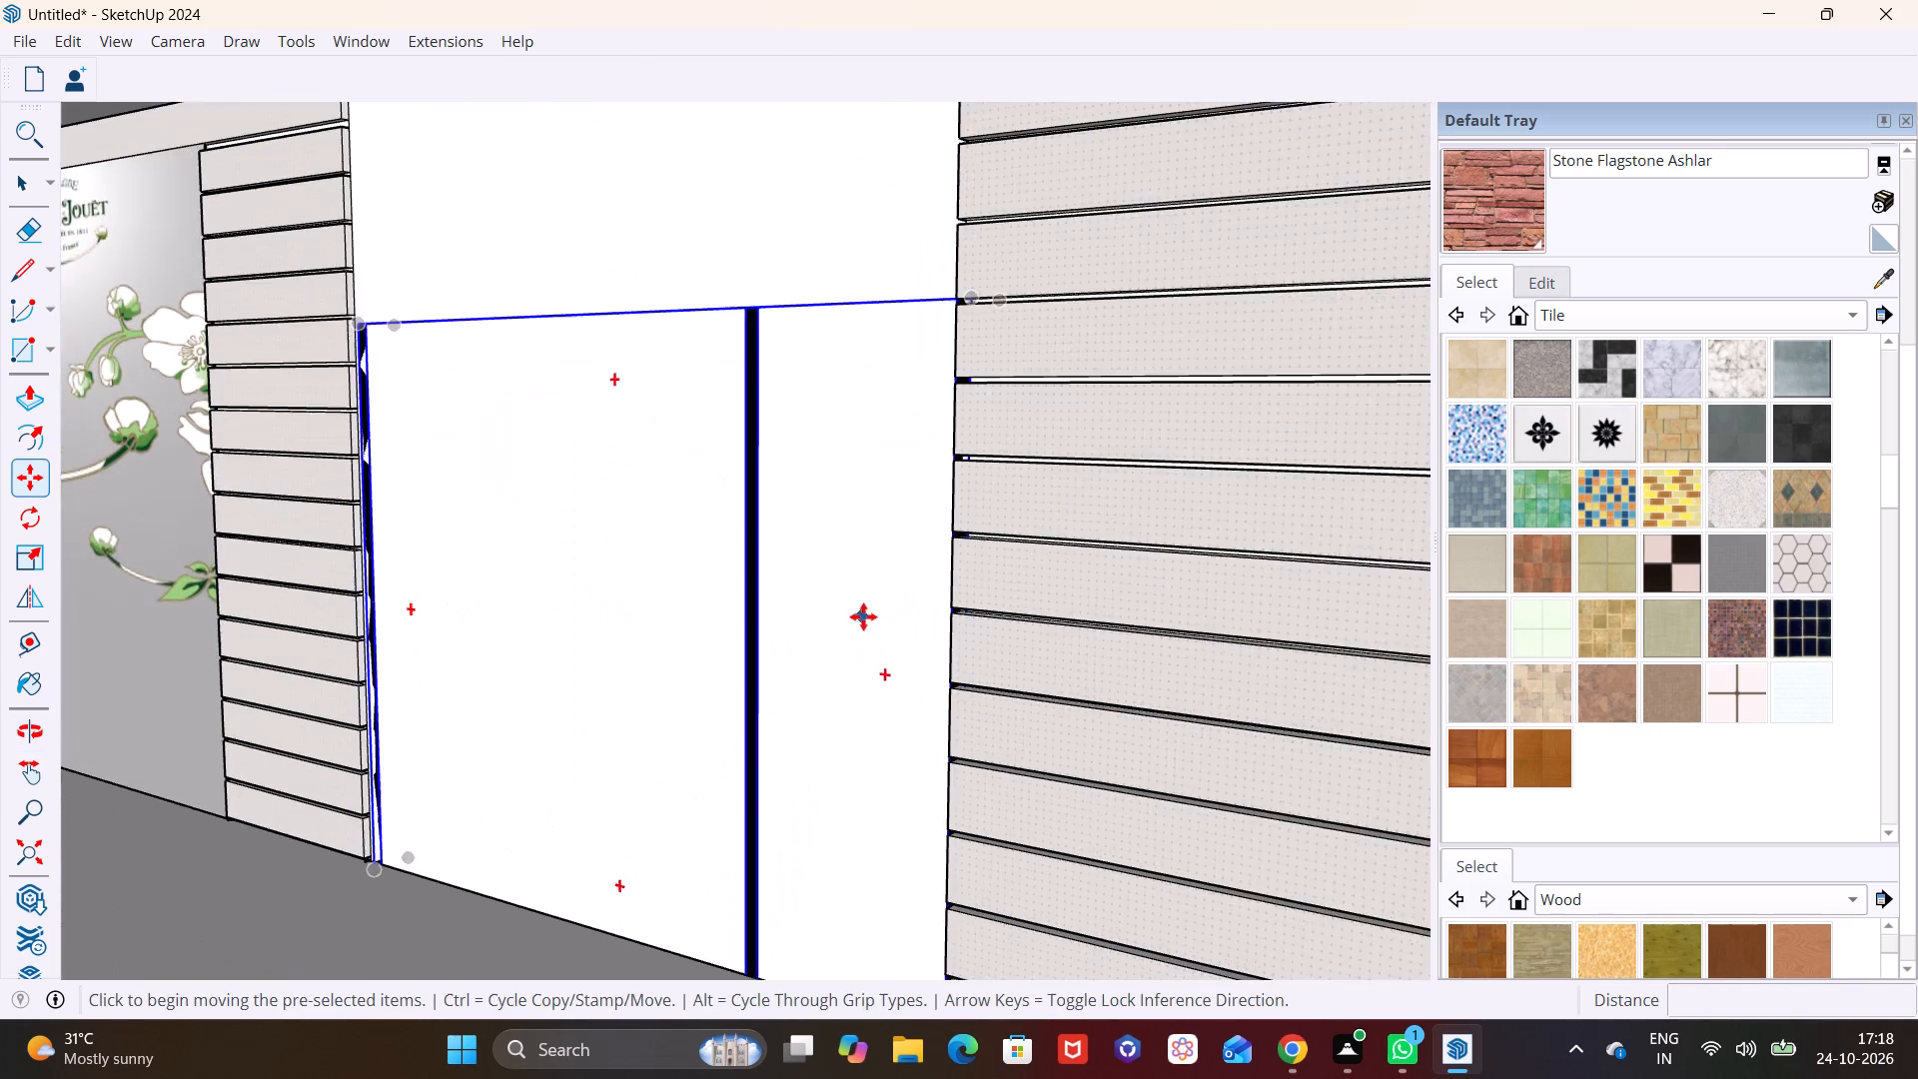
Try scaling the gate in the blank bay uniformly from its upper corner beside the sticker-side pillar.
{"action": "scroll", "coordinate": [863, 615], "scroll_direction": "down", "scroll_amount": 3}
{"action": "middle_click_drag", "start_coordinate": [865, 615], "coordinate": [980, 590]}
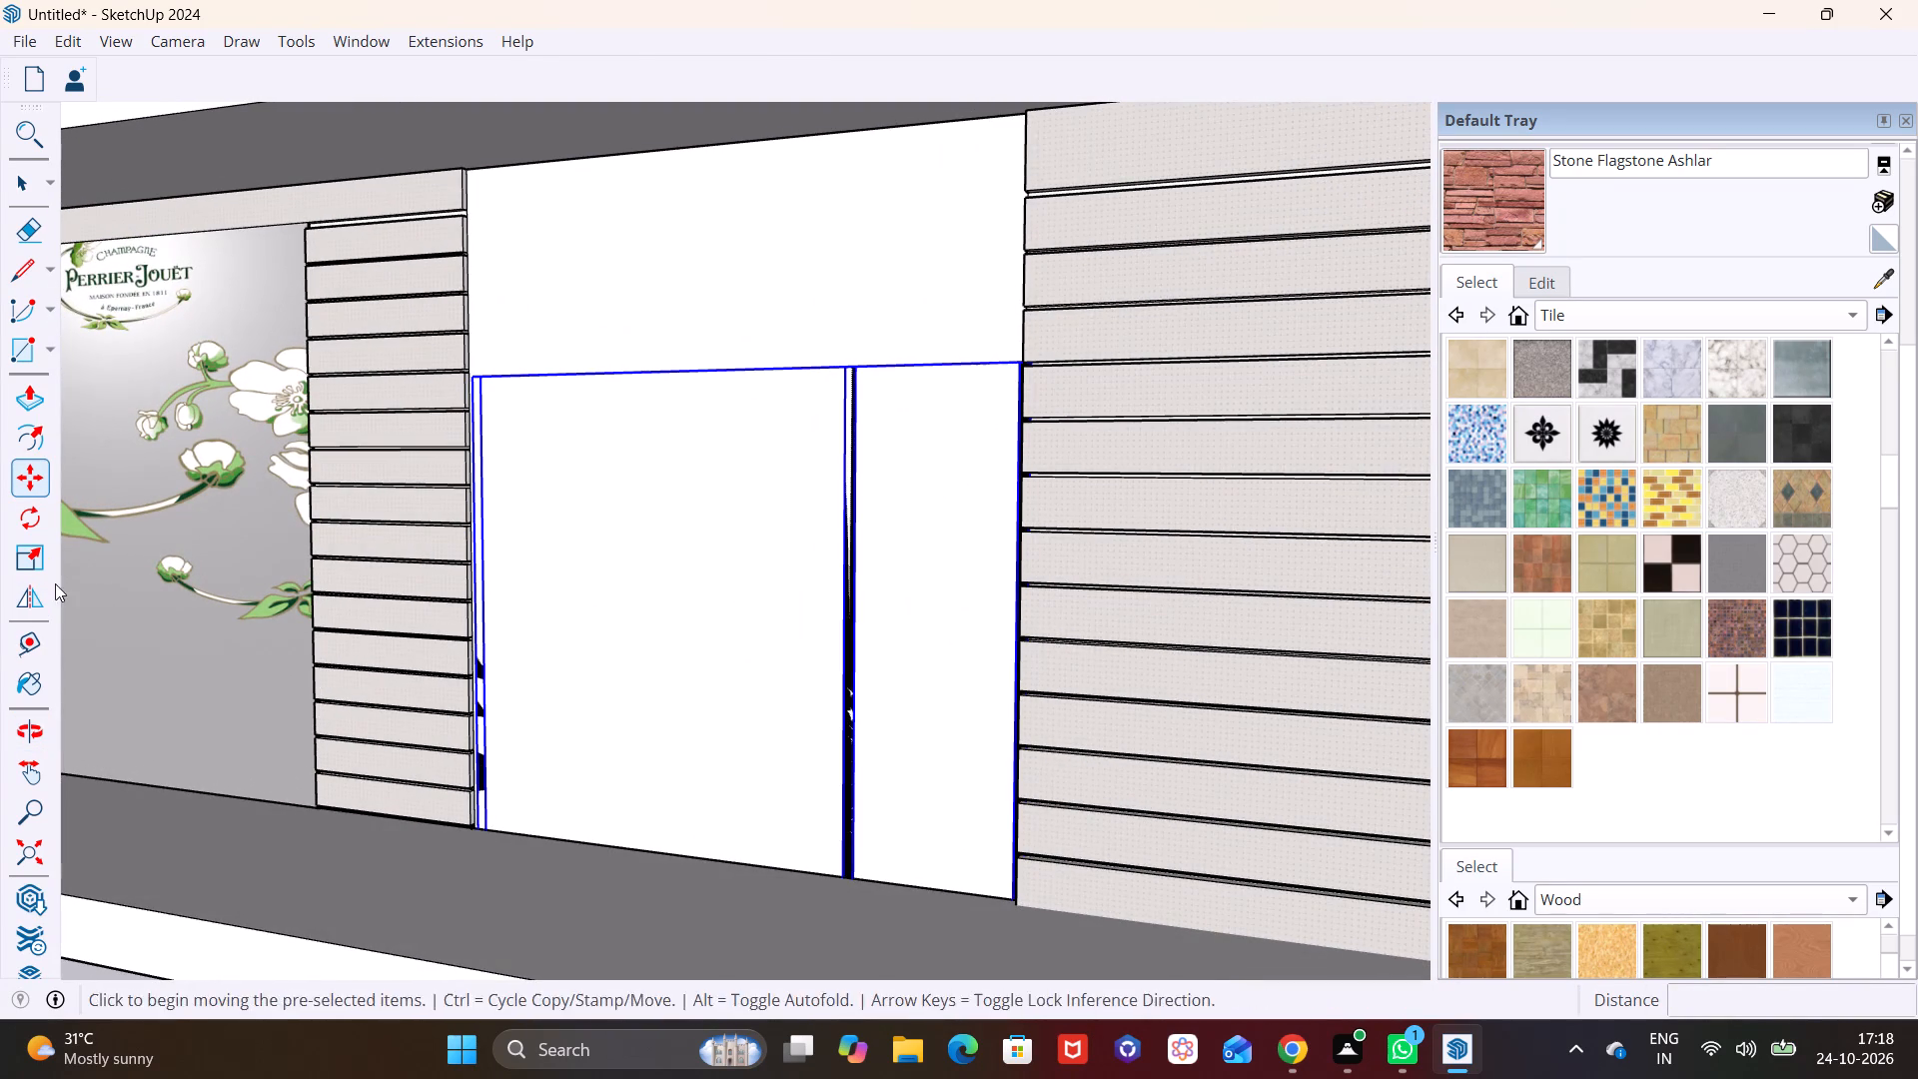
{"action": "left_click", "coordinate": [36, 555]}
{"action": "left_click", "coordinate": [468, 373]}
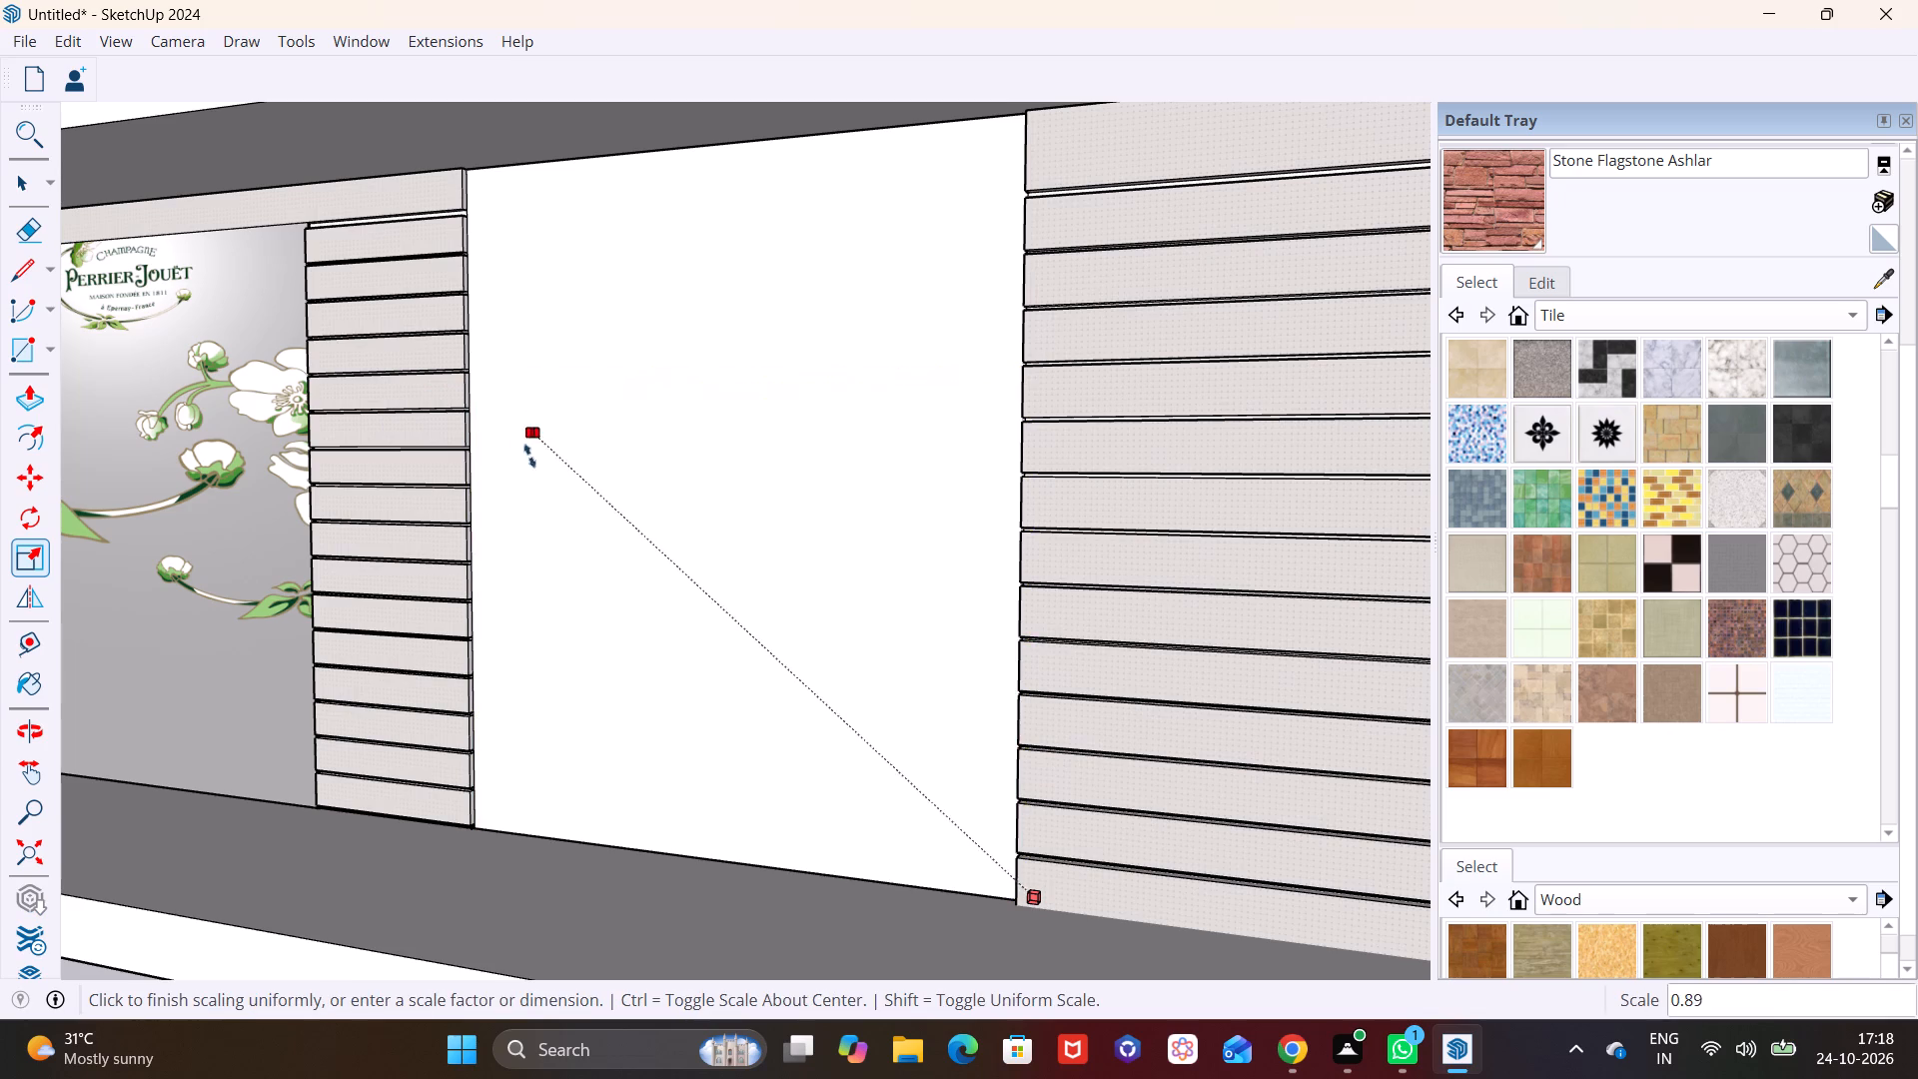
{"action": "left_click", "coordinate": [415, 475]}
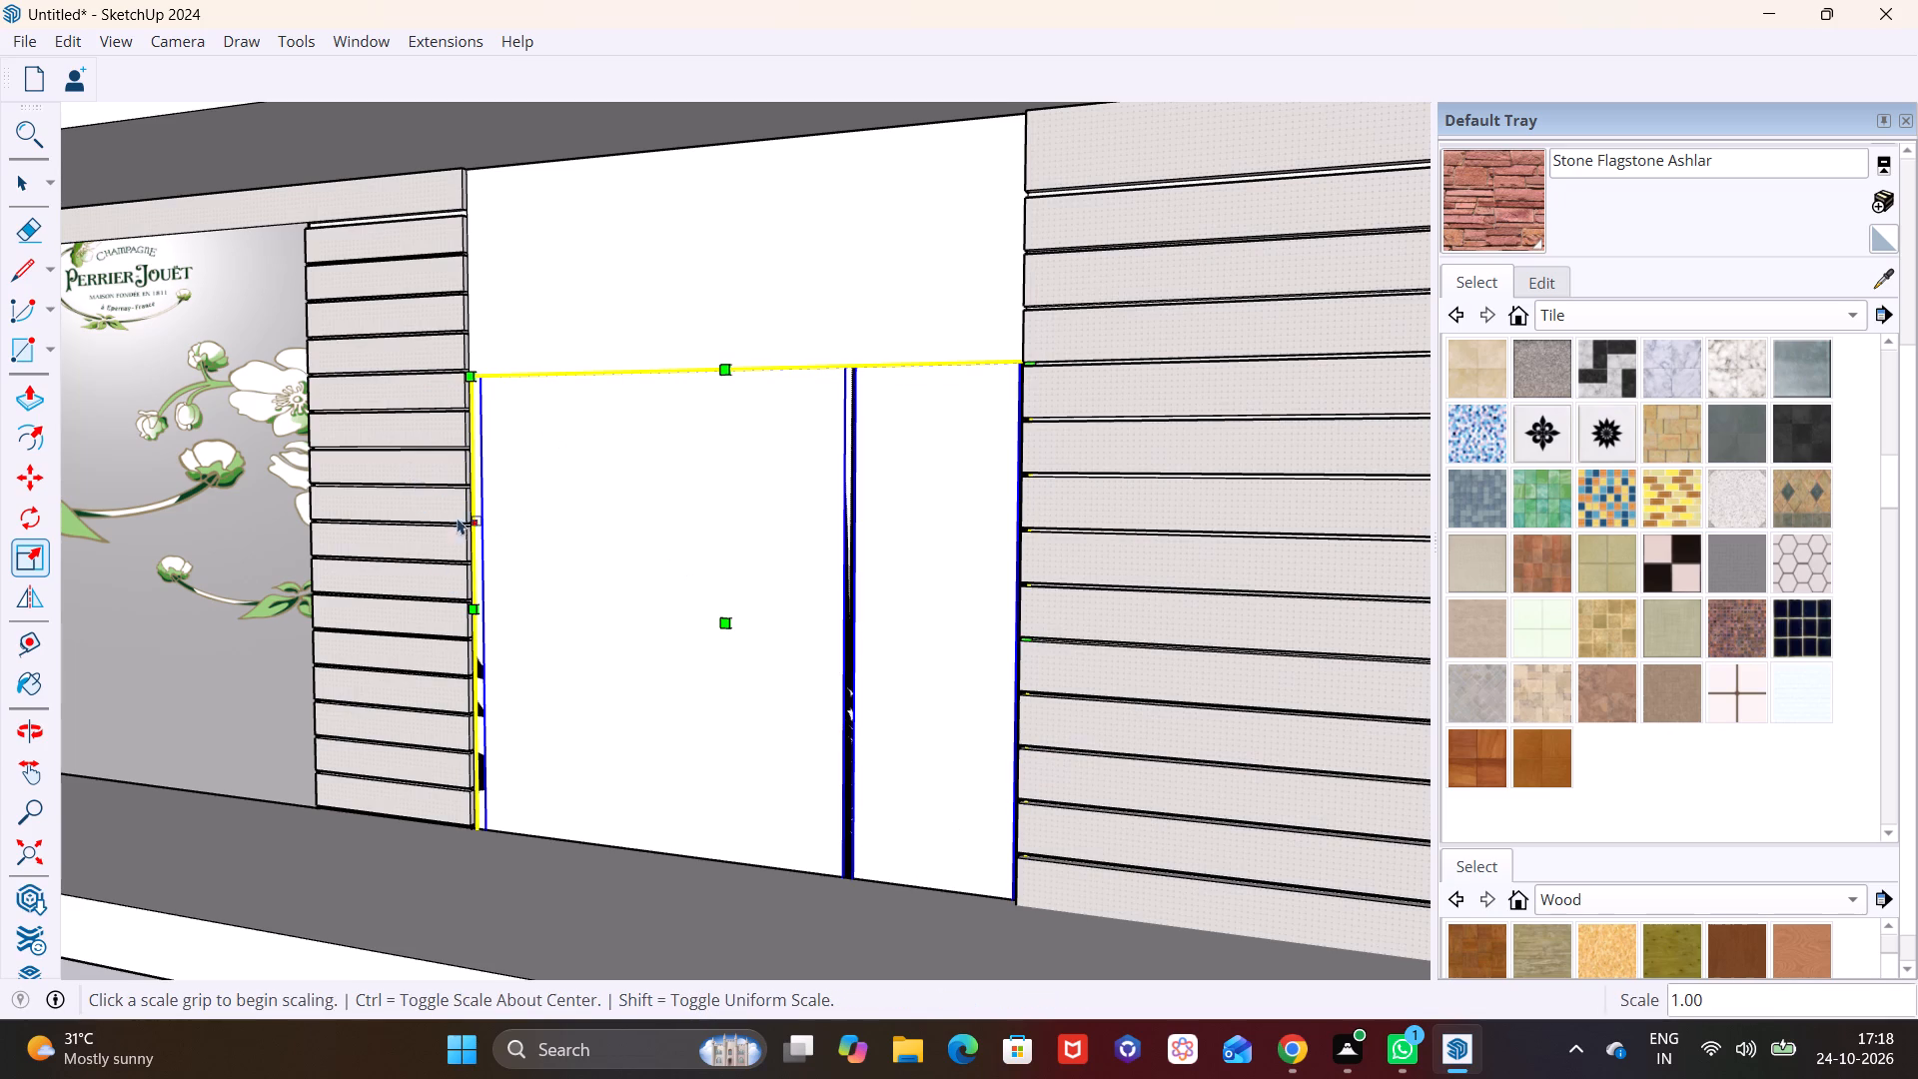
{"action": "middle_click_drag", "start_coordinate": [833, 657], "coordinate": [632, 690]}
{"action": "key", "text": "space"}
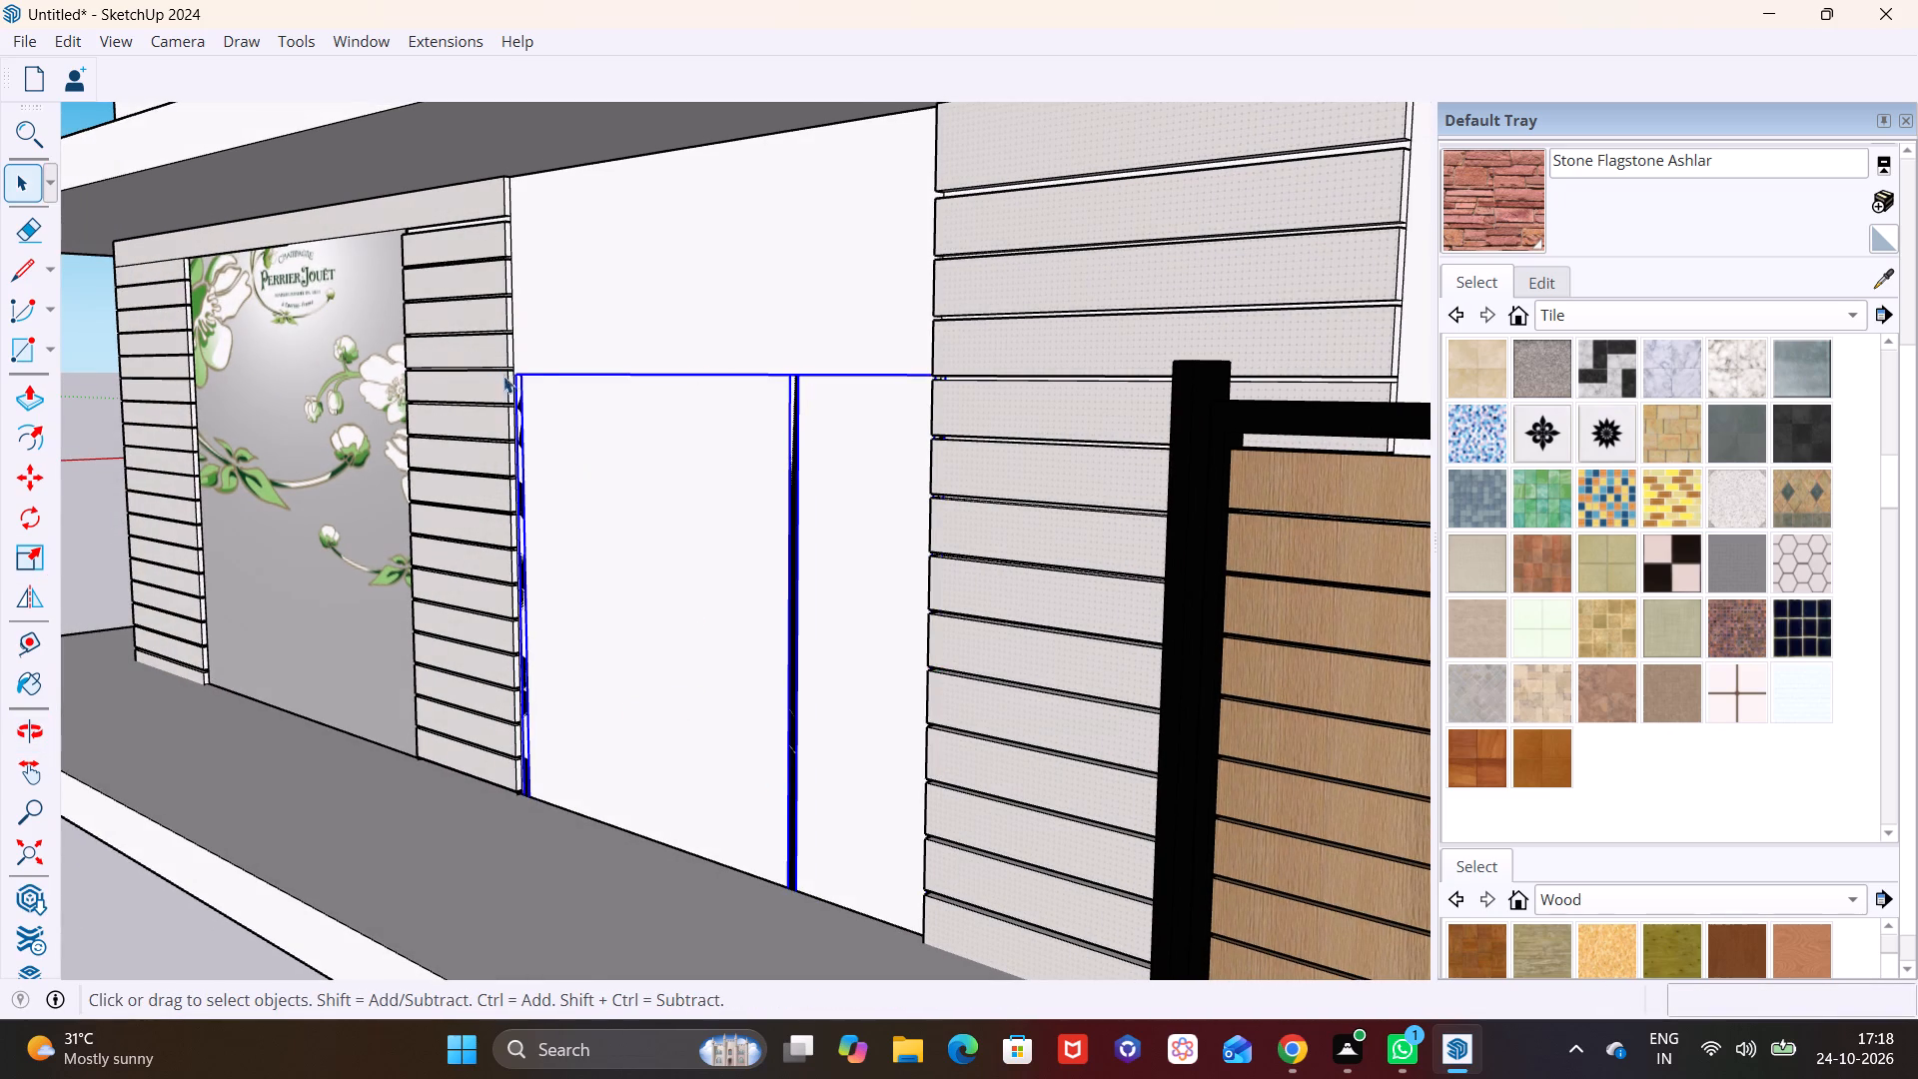
Move the gate about 1' forward out of the wall, taking it from its upper corner beside the sticker-side pillar.
{"action": "key", "text": "m"}
{"action": "left_click", "coordinate": [517, 372]}
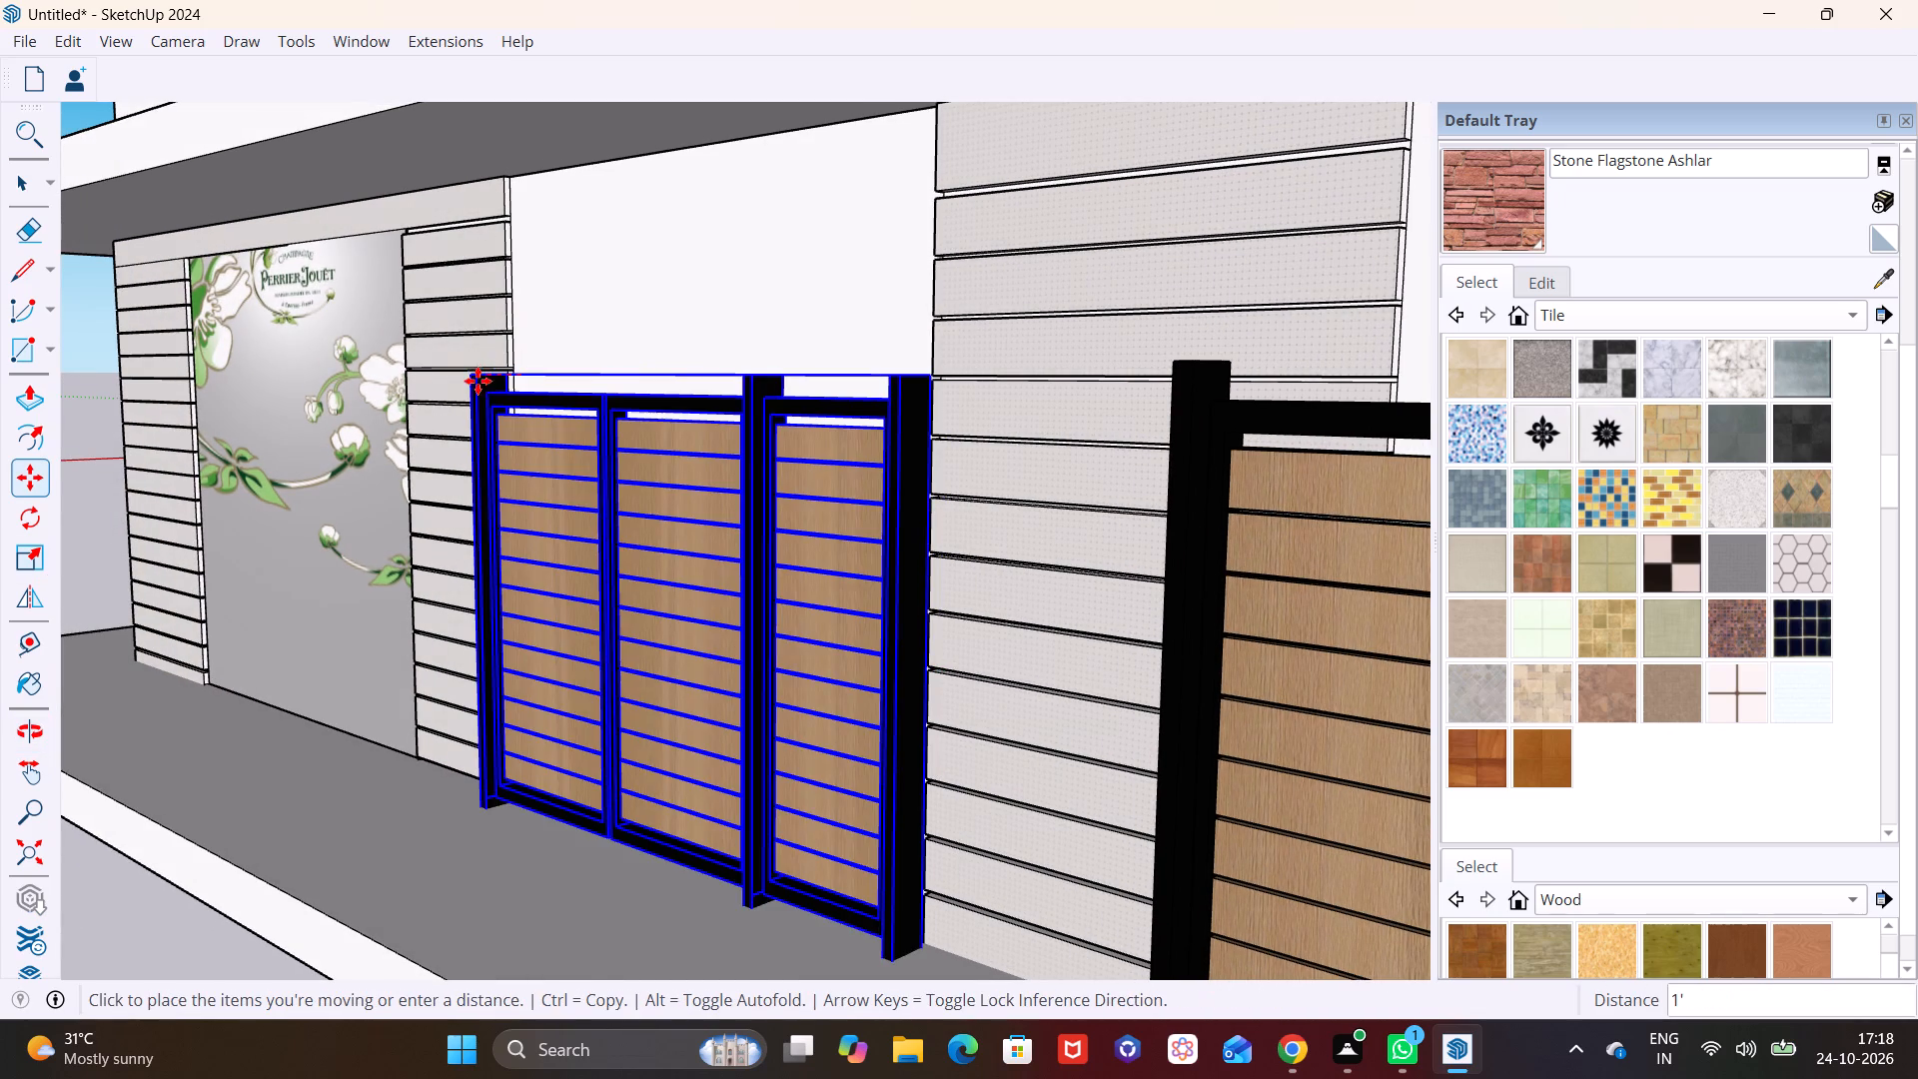
{"action": "left_click", "coordinate": [473, 386]}
Shift the gate slightly so it sits between the two pillars of the bay beside the sticker, and deselect it.
{"action": "middle_click_drag", "start_coordinate": [882, 639], "coordinate": [1260, 576]}
{"action": "scroll", "coordinate": [1079, 591], "scroll_direction": "down", "scroll_amount": 3}
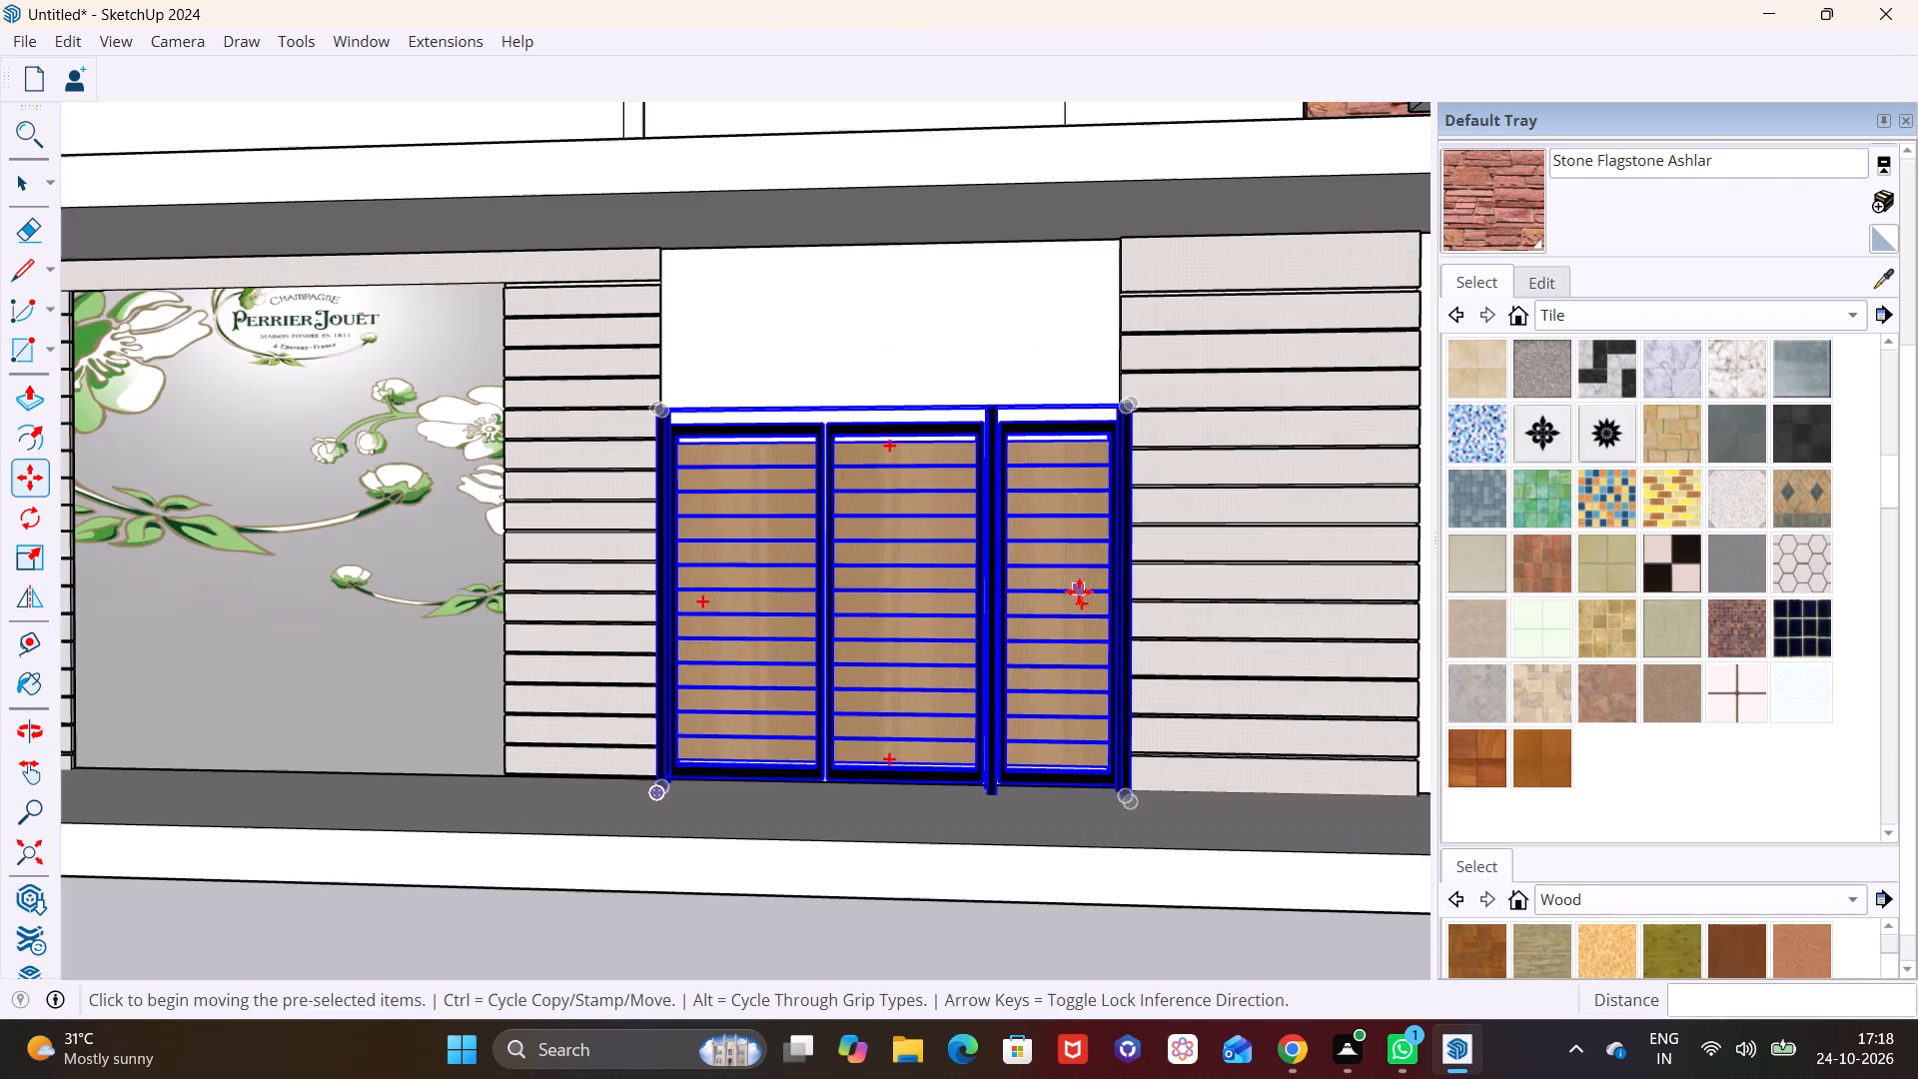
{"action": "middle_click_drag", "start_coordinate": [1077, 597], "coordinate": [677, 716]}
{"action": "scroll", "coordinate": [679, 735], "scroll_direction": "down", "scroll_amount": 1}
{"action": "scroll", "coordinate": [695, 577], "scroll_direction": "up", "scroll_amount": 3}
{"action": "scroll", "coordinate": [698, 571], "scroll_direction": "down", "scroll_amount": 2}
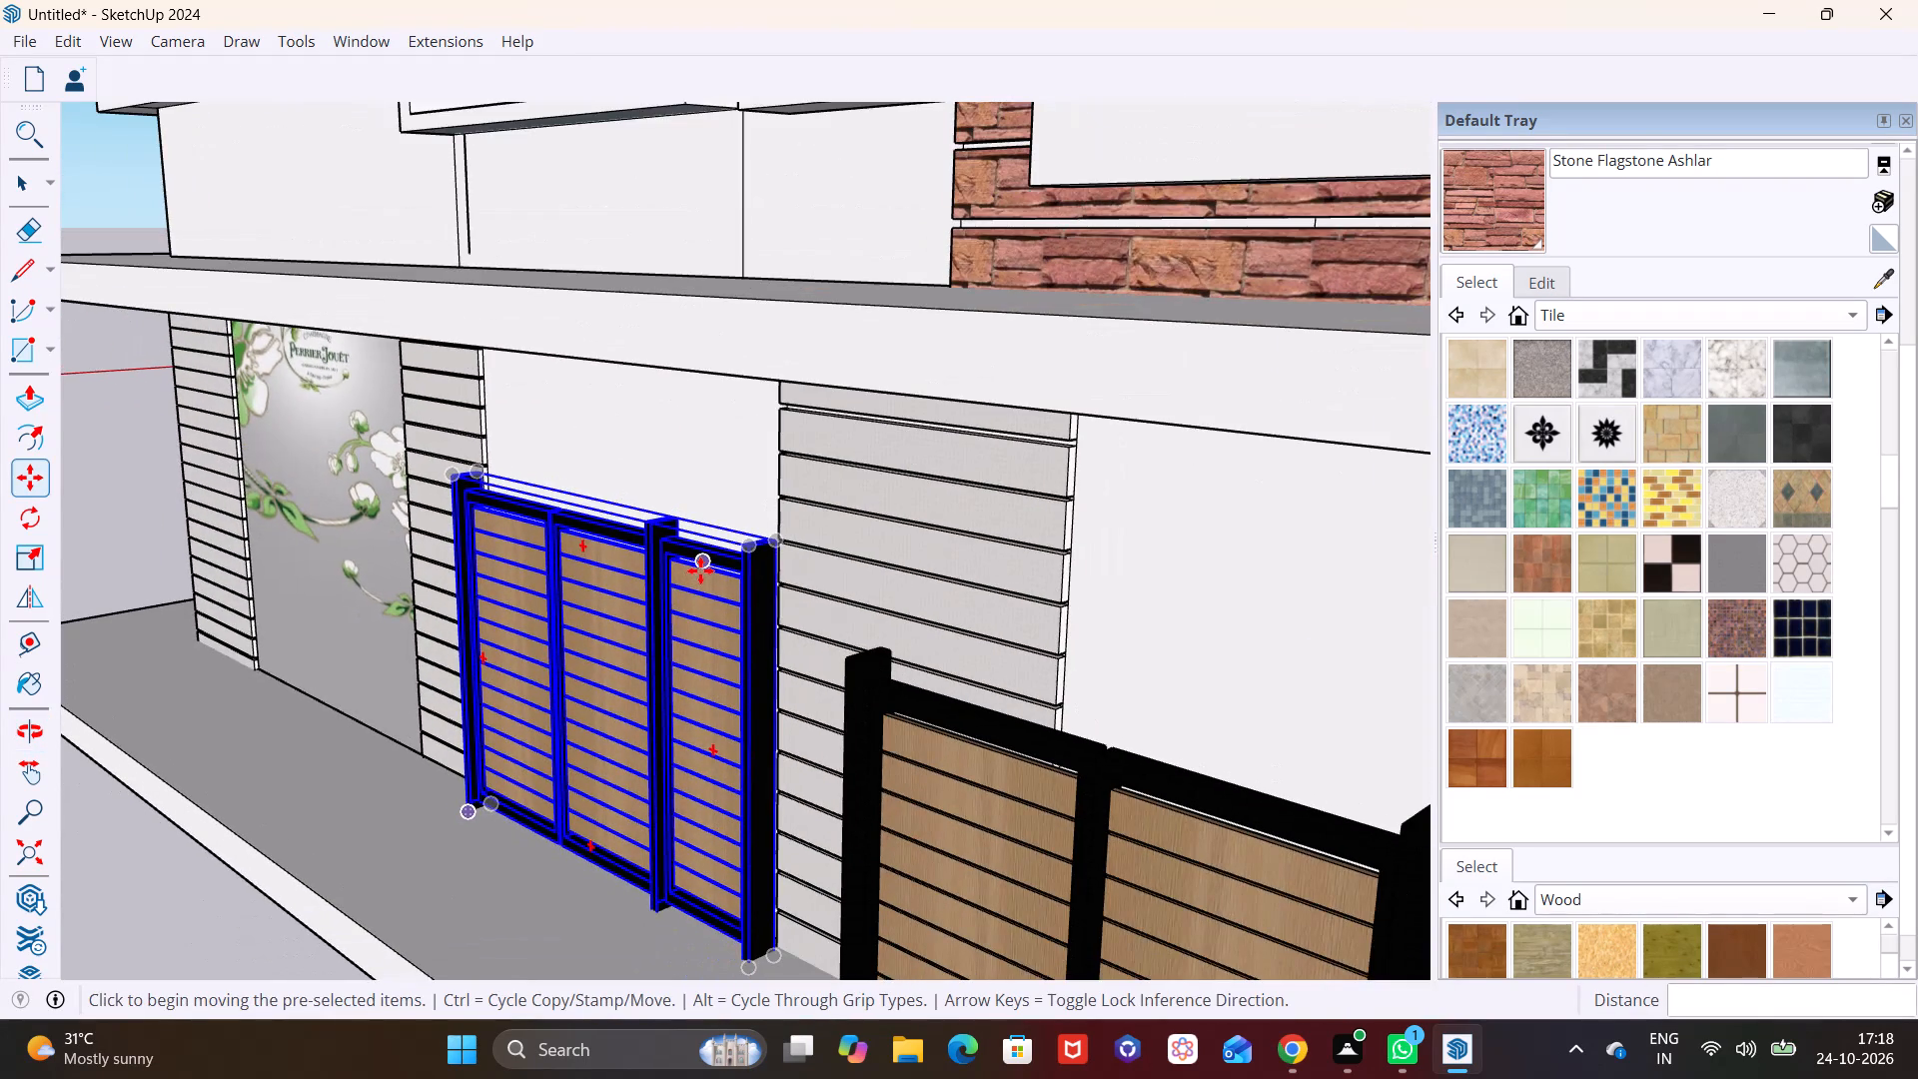
{"action": "scroll", "coordinate": [700, 570], "scroll_direction": "down", "scroll_amount": 1}
{"action": "middle_click_drag", "start_coordinate": [701, 569], "coordinate": [929, 449]}
{"action": "scroll", "coordinate": [811, 478], "scroll_direction": "down", "scroll_amount": 1}
{"action": "middle_click_drag", "start_coordinate": [810, 478], "coordinate": [798, 502]}
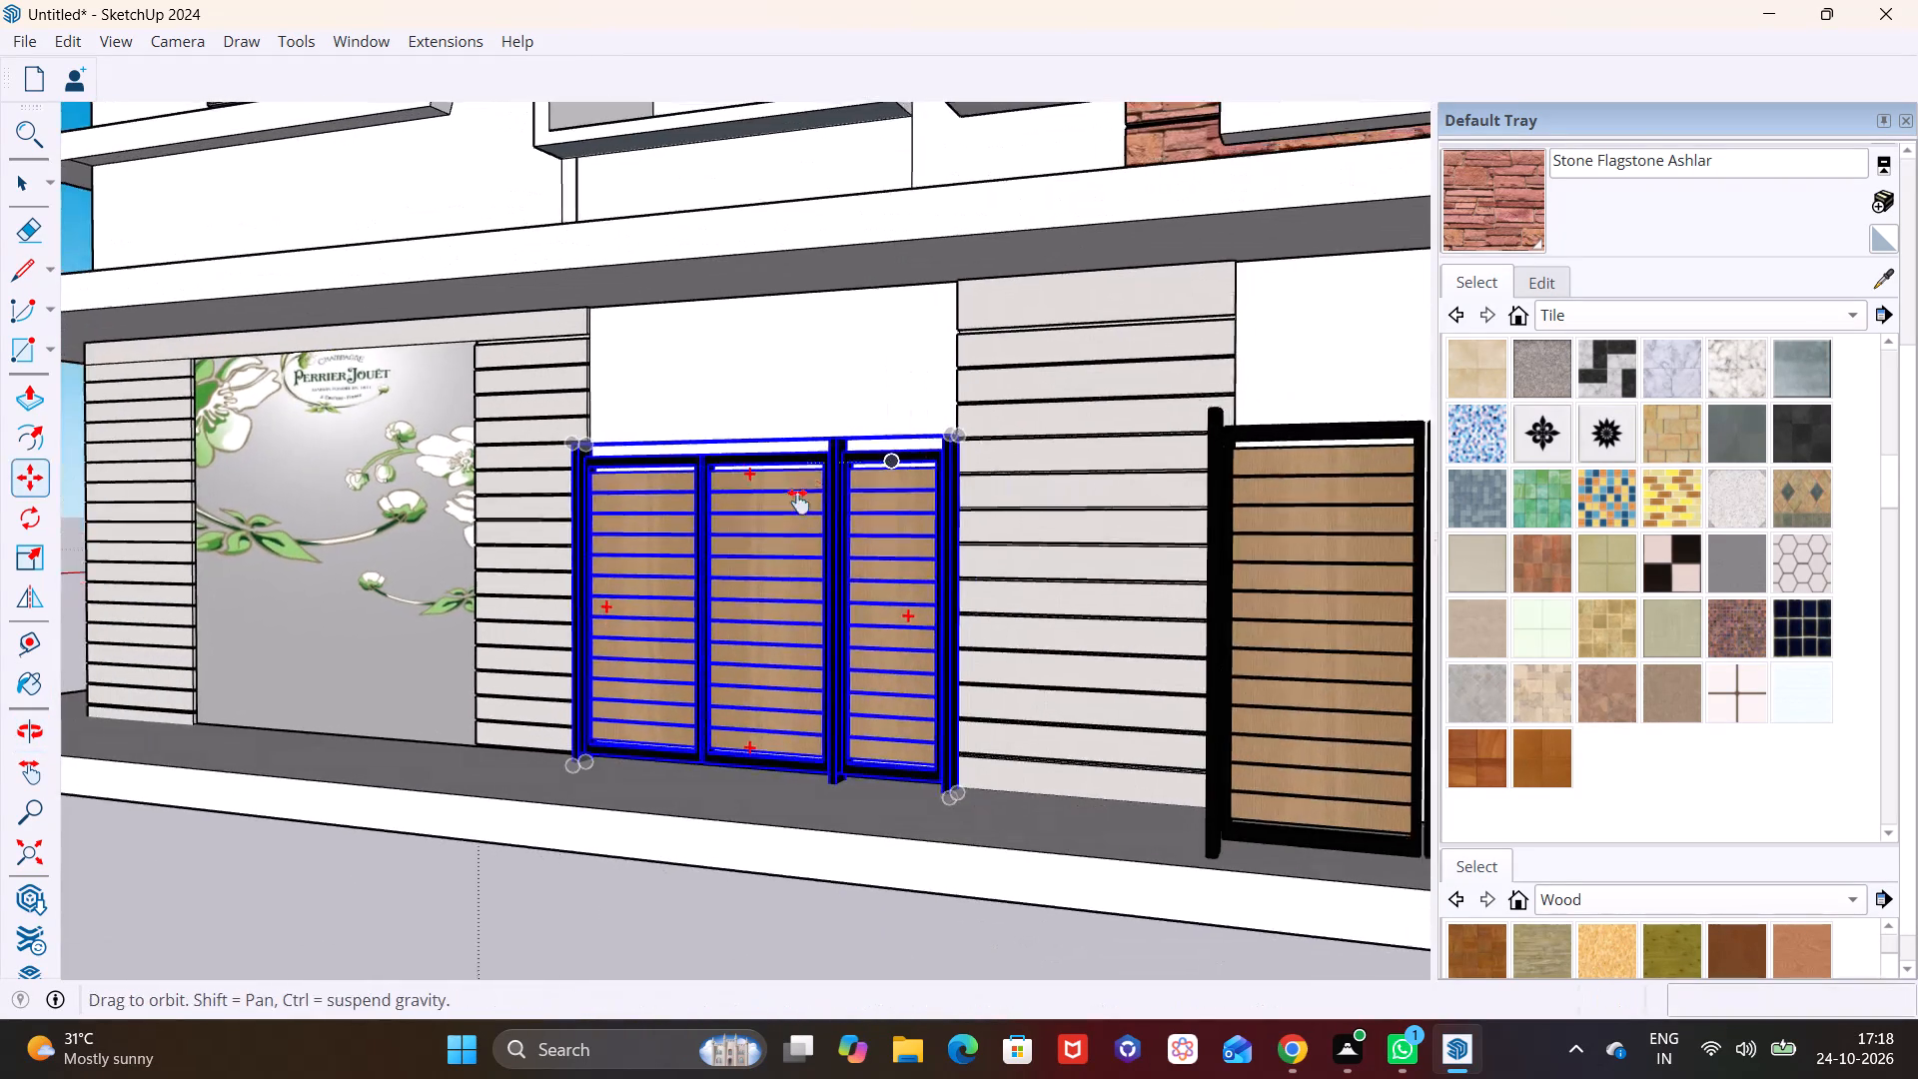
{"action": "middle_click_drag", "start_coordinate": [798, 502], "coordinate": [780, 583]}
{"action": "middle_click_drag", "start_coordinate": [769, 577], "coordinate": [544, 562]}
{"action": "middle_click_drag", "start_coordinate": [579, 699], "coordinate": [625, 712]}
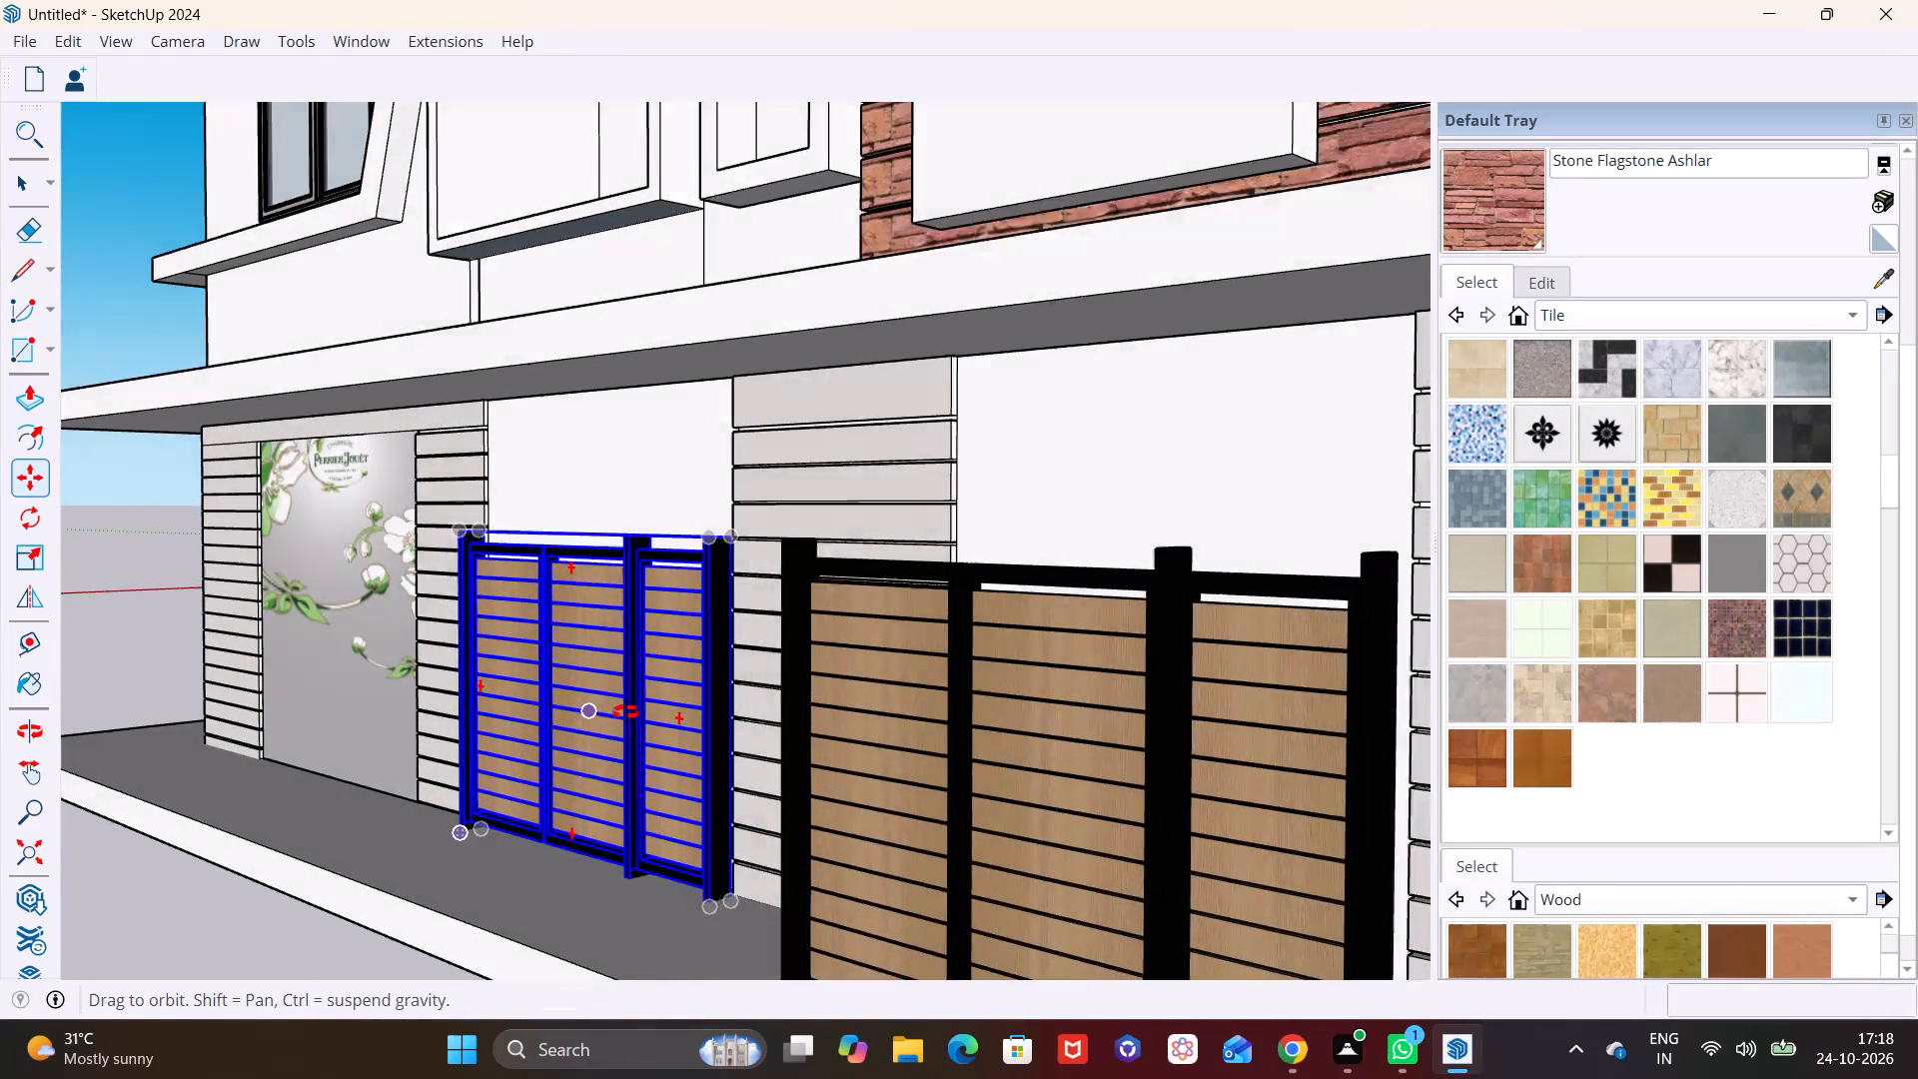
{"action": "middle_click_drag", "start_coordinate": [625, 712], "coordinate": [675, 719]}
{"action": "left_click", "coordinate": [680, 717]}
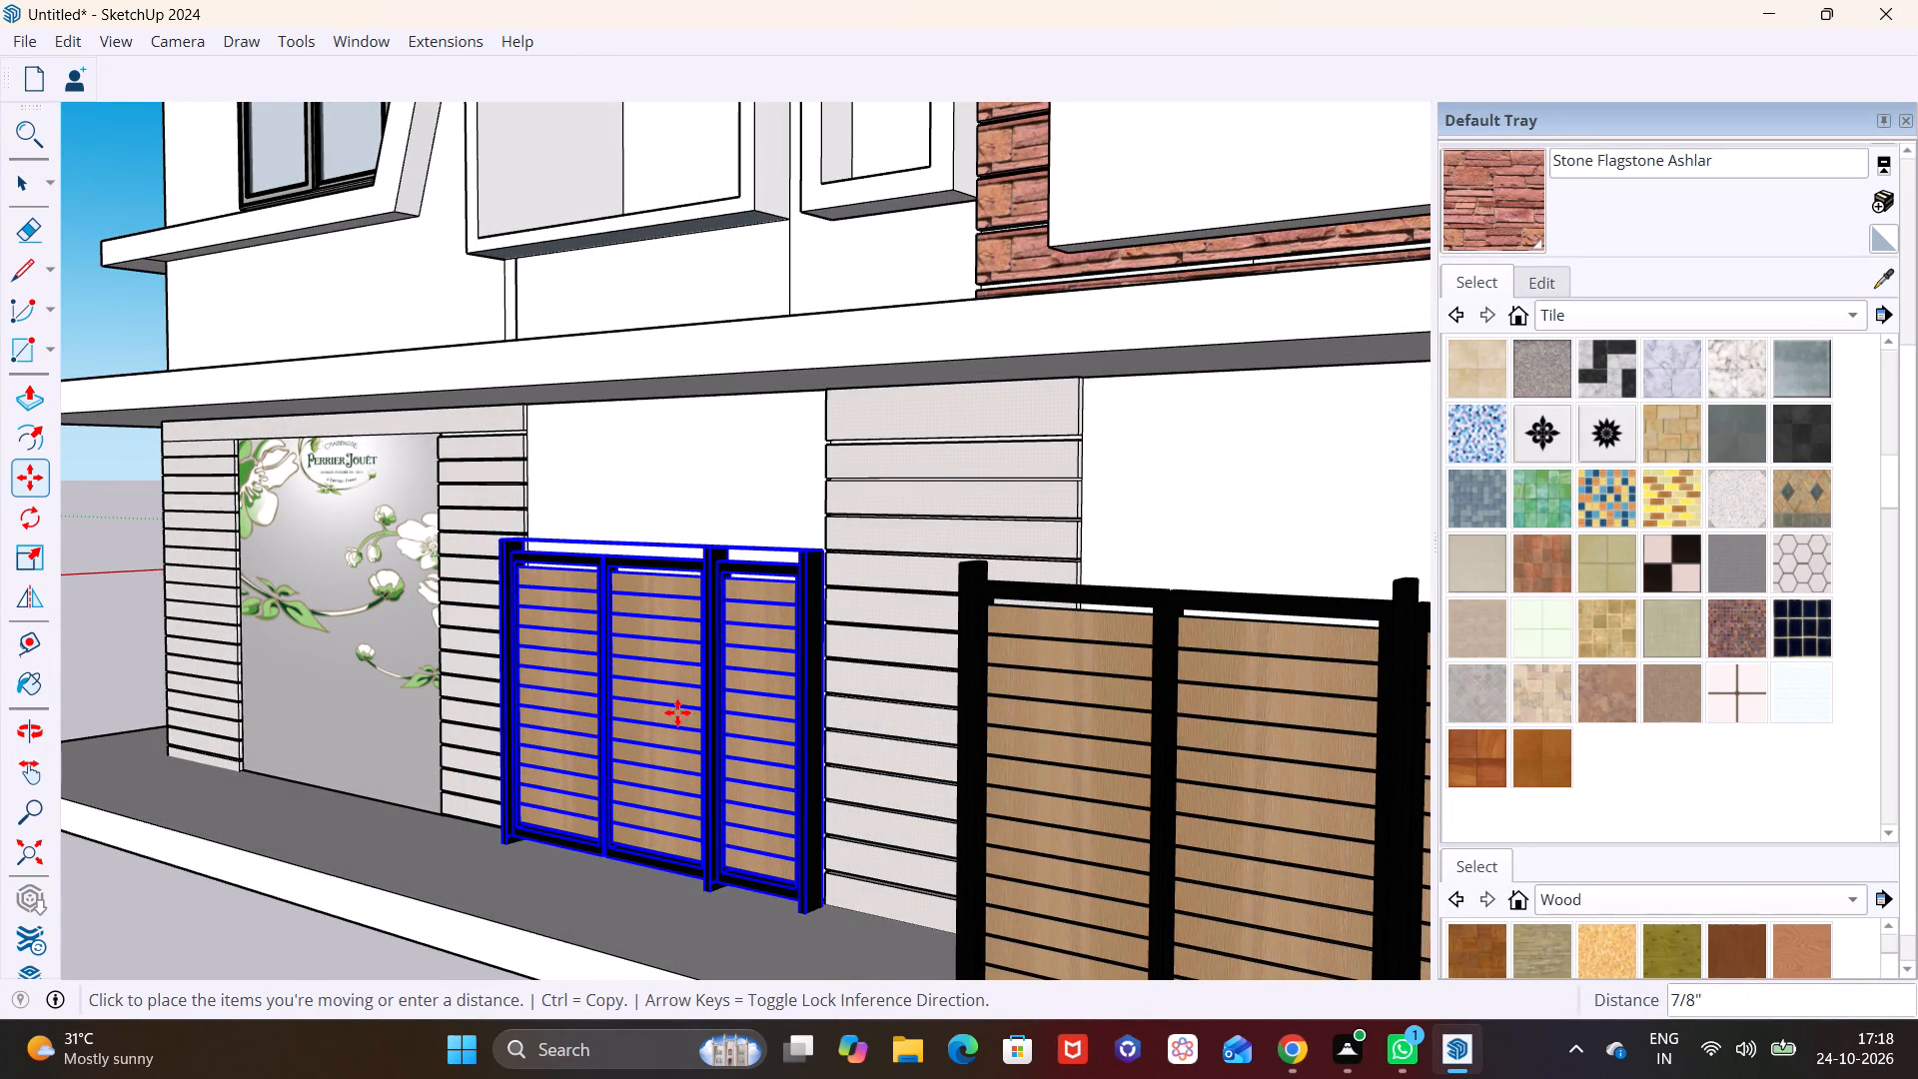
{"action": "left_click", "coordinate": [695, 709]}
{"action": "key", "text": "space"}
{"action": "left_click", "coordinate": [556, 854]}
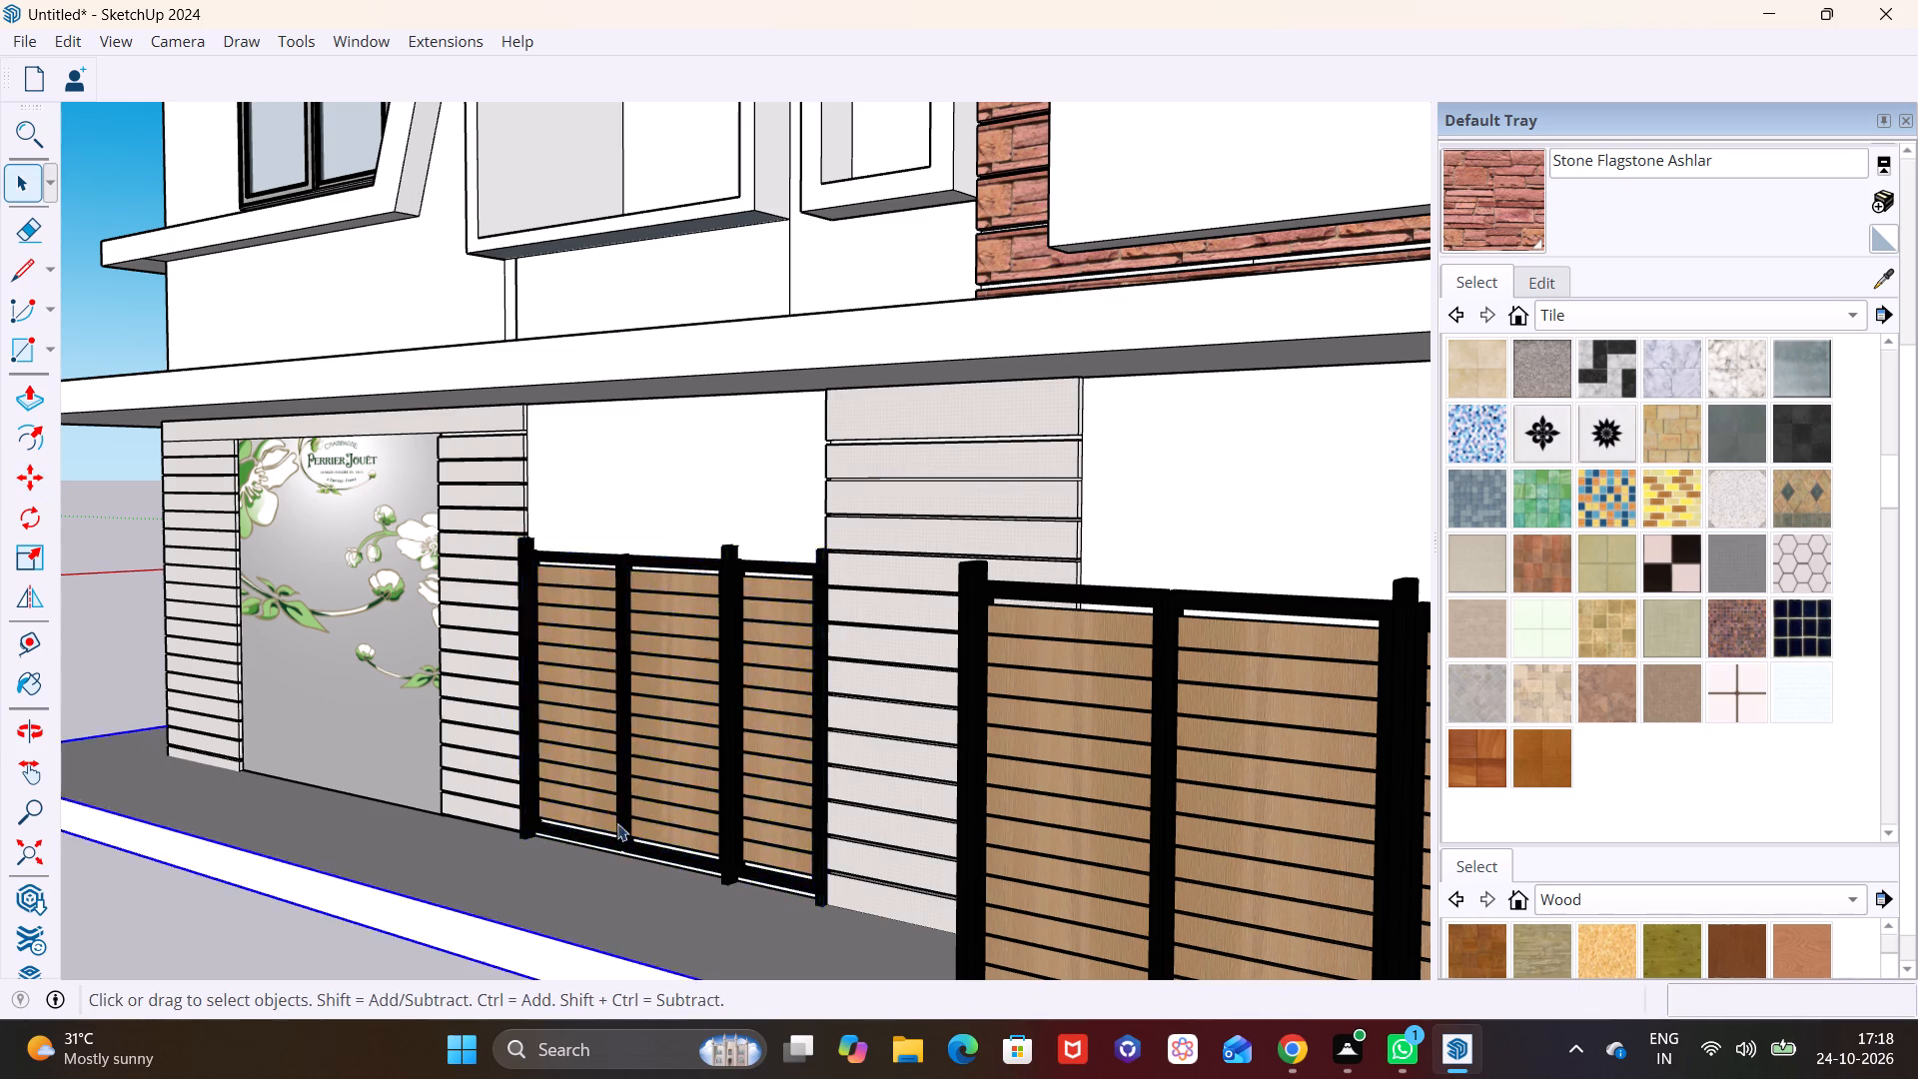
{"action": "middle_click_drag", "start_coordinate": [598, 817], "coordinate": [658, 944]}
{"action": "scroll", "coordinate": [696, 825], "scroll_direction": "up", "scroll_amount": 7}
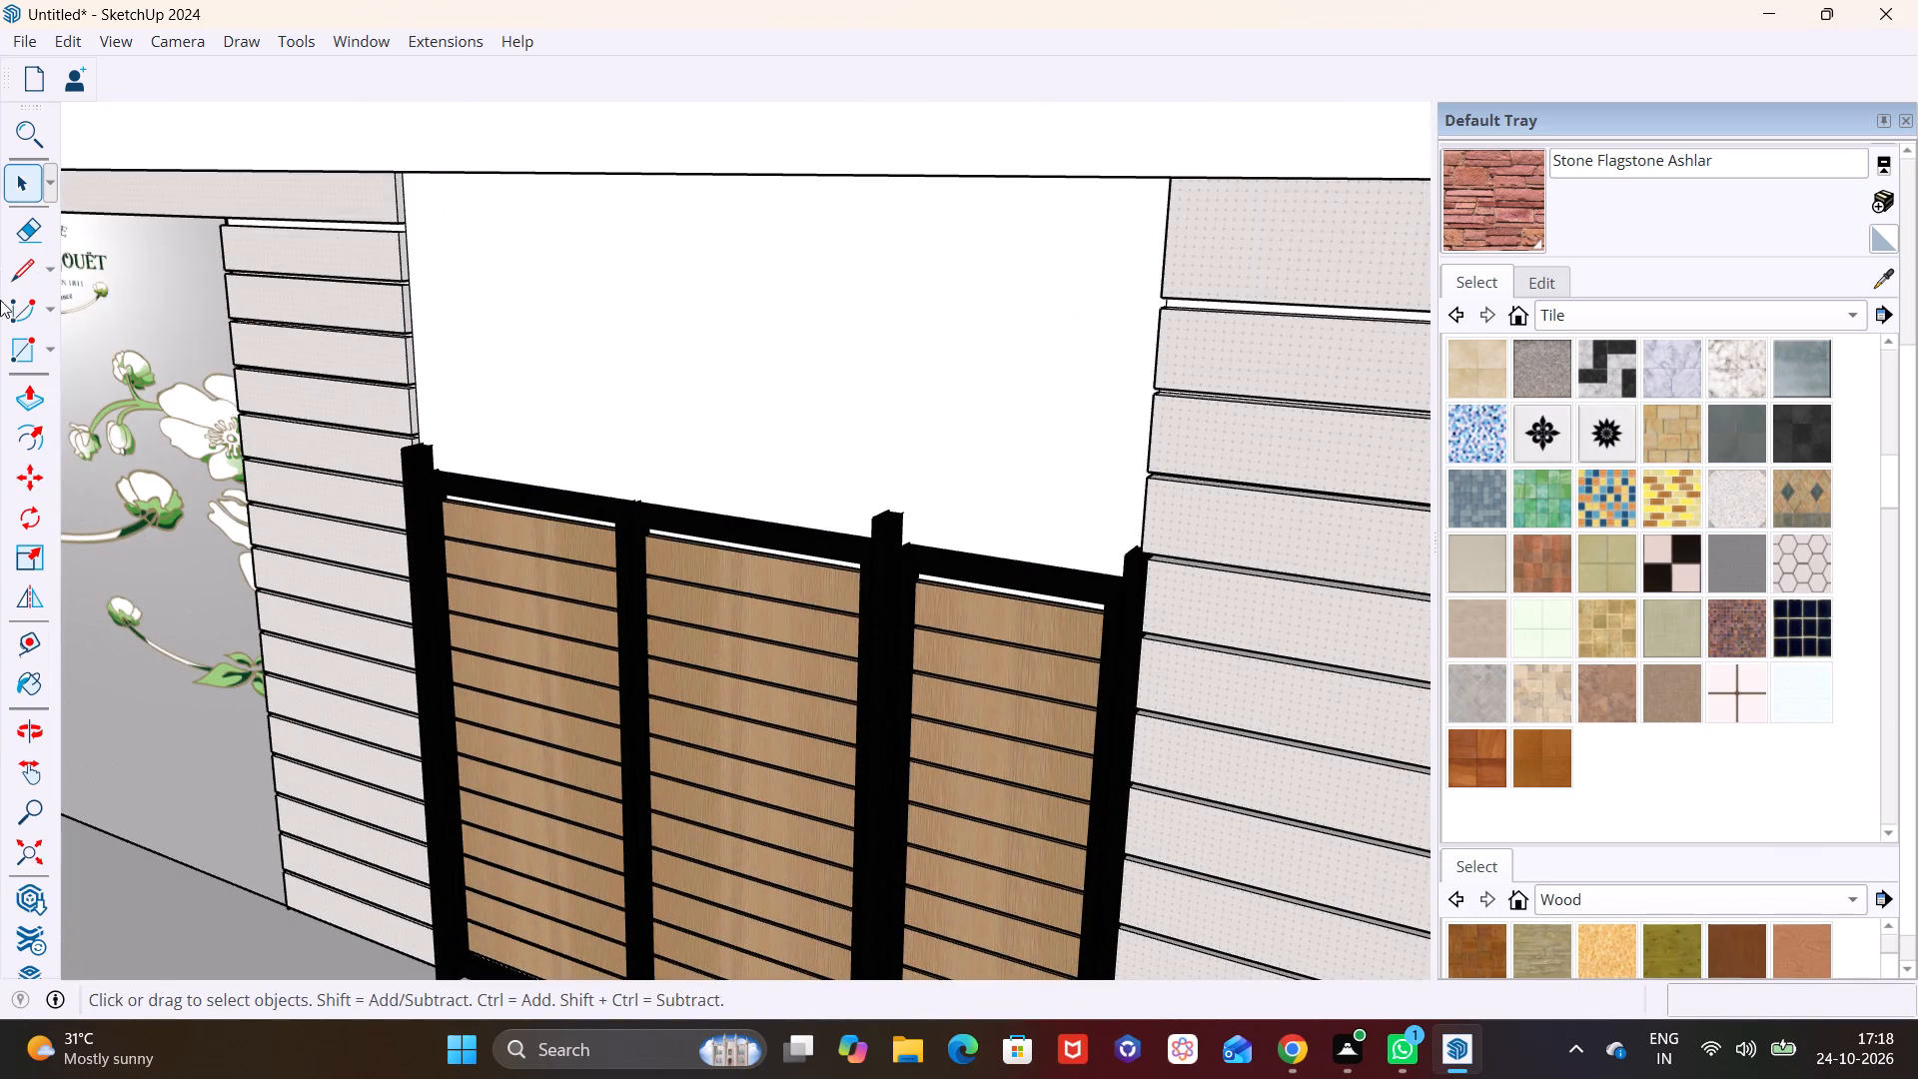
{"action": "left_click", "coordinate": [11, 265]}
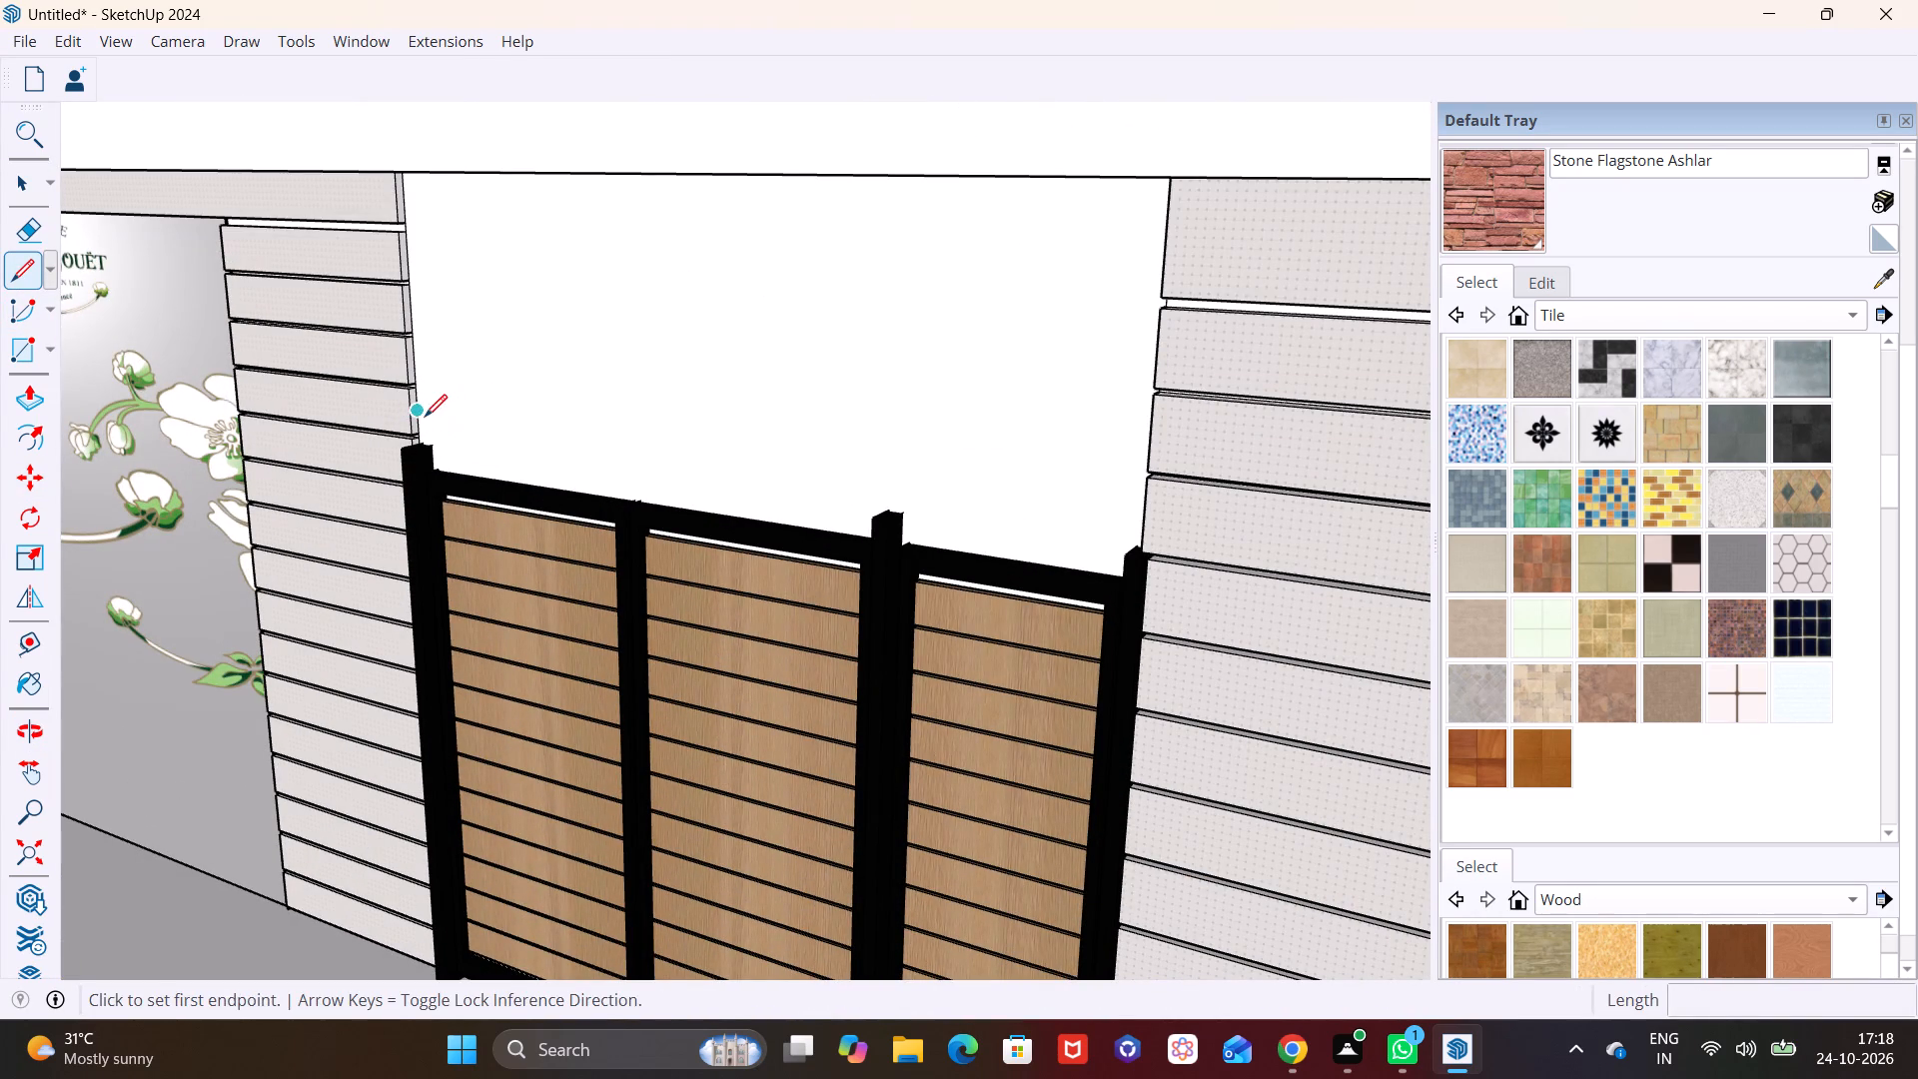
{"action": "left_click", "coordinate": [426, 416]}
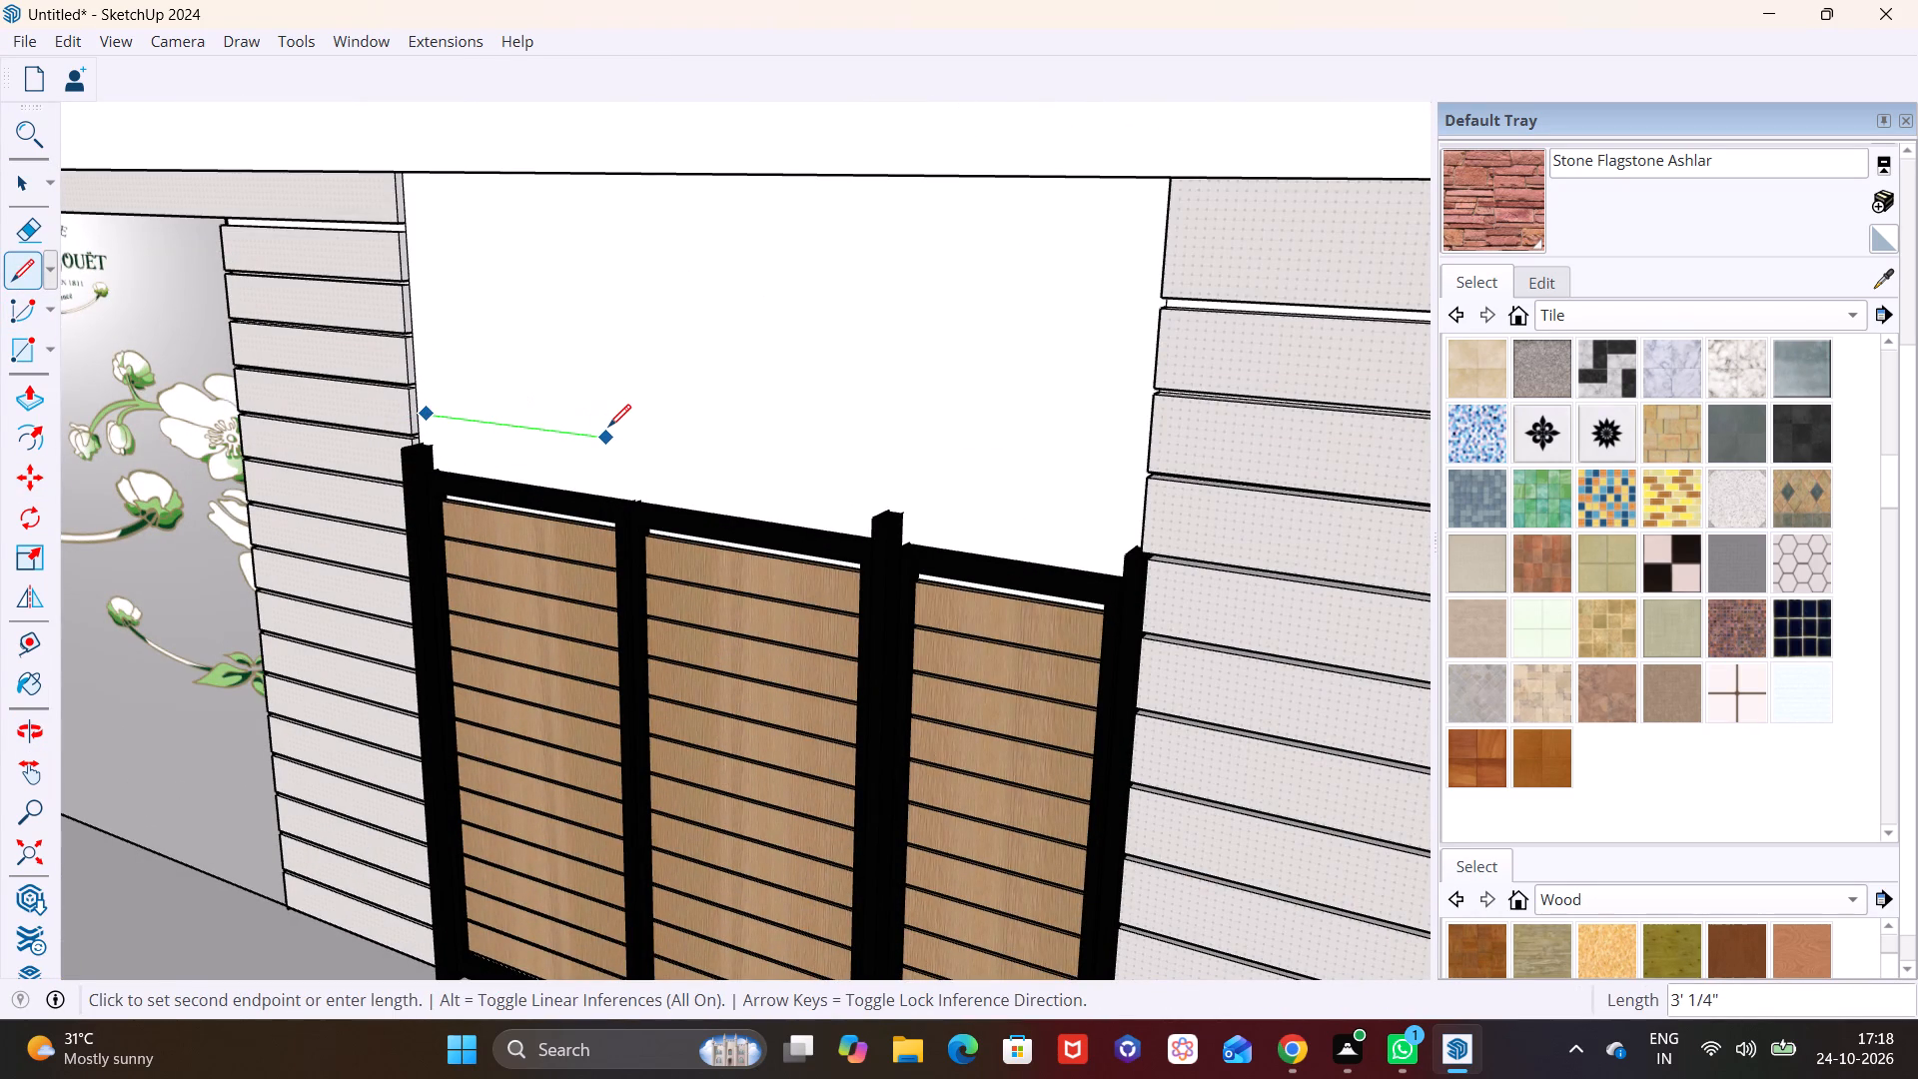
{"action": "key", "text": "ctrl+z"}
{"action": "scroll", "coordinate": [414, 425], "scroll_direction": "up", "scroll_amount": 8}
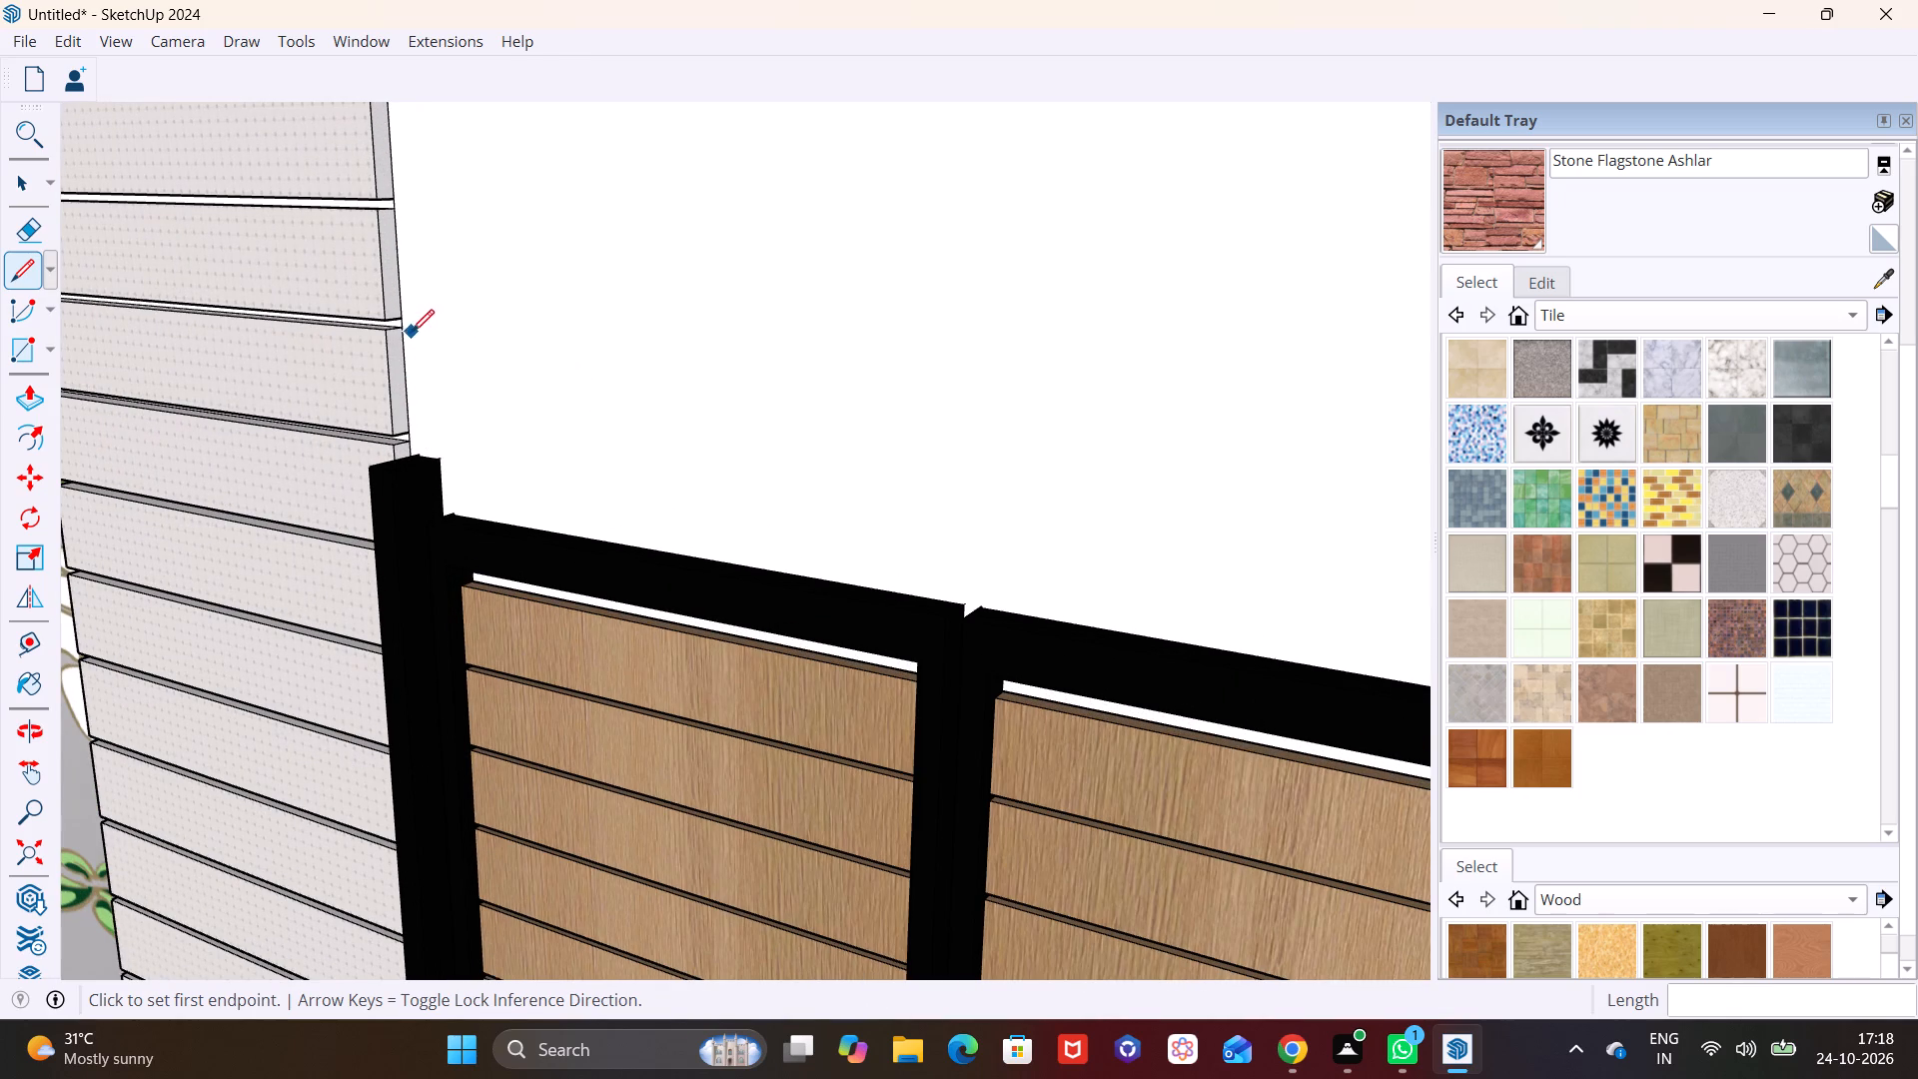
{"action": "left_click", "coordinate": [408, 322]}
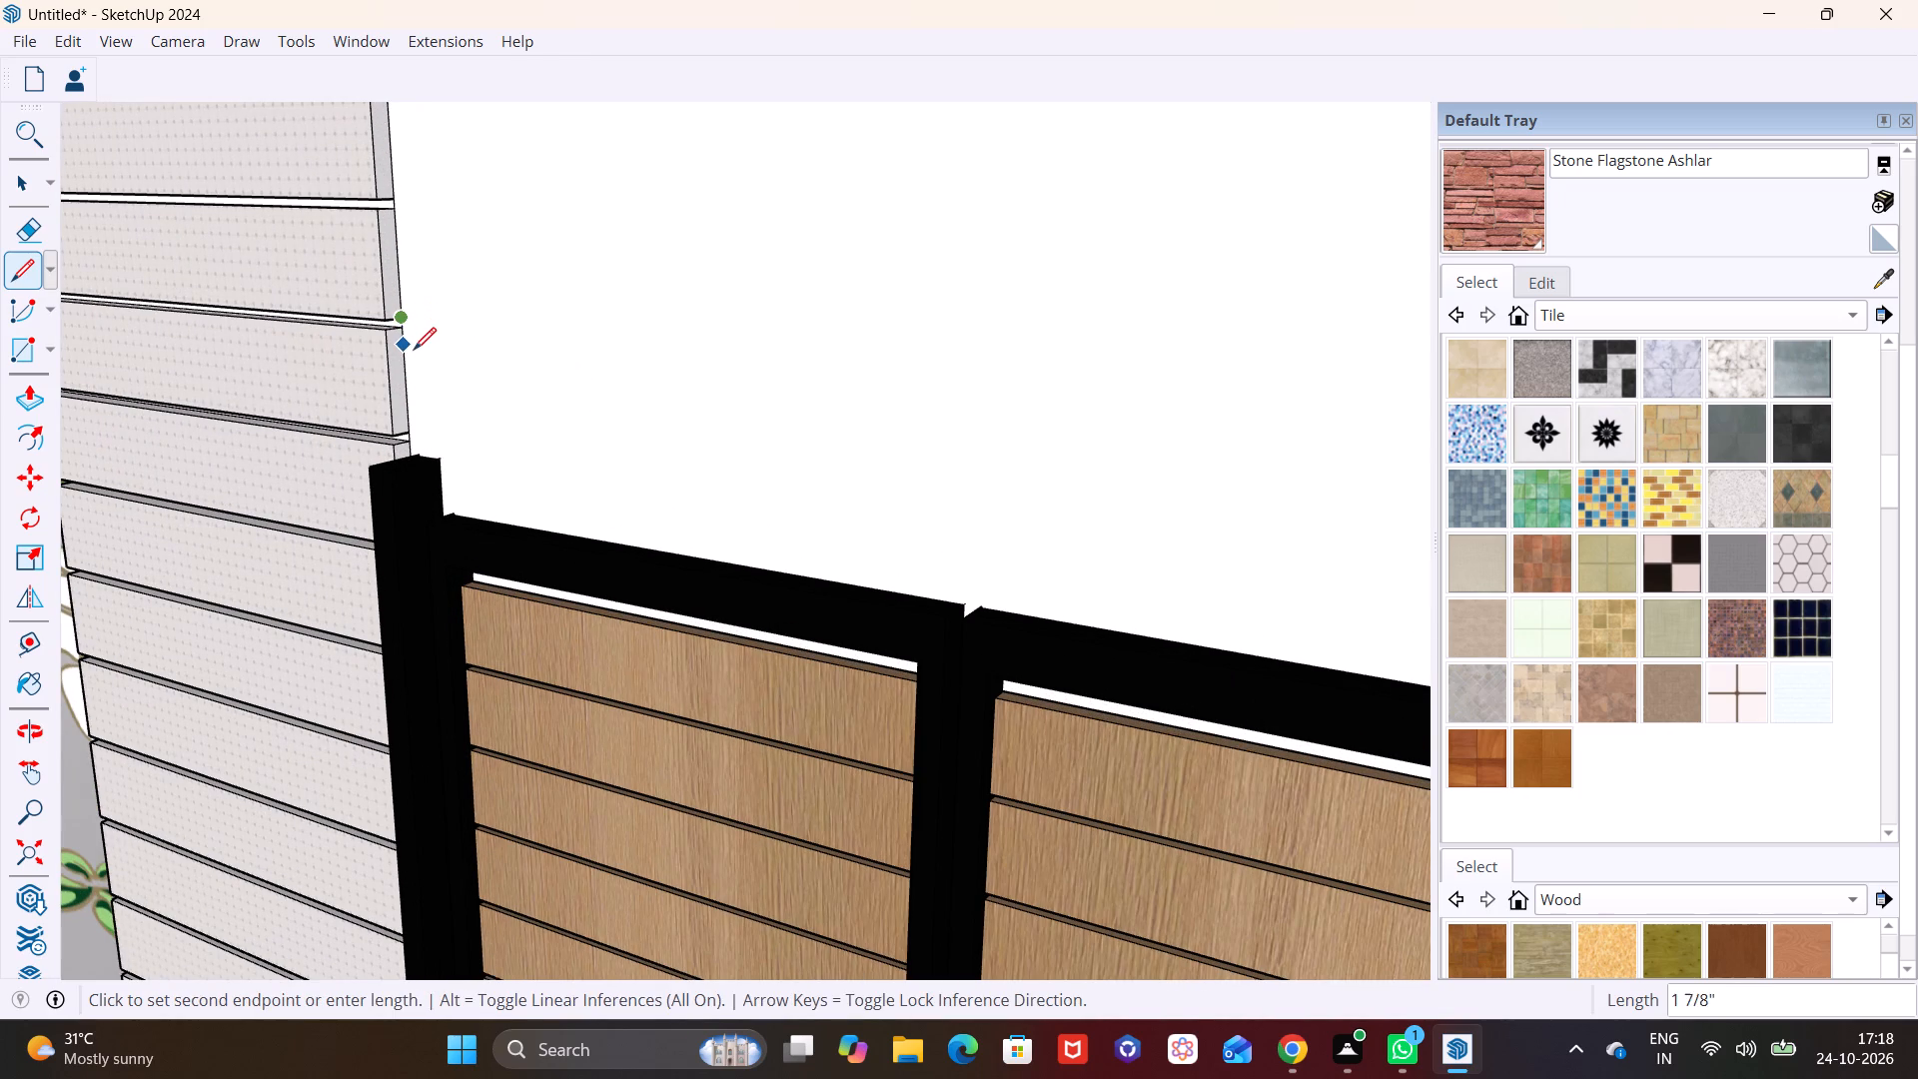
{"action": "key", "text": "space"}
Draw a line about 9' 10 5/16" across the wall just above the gate, closing it against the pillar on each side.
{"action": "scroll", "coordinate": [454, 409], "scroll_direction": "up", "scroll_amount": 5}
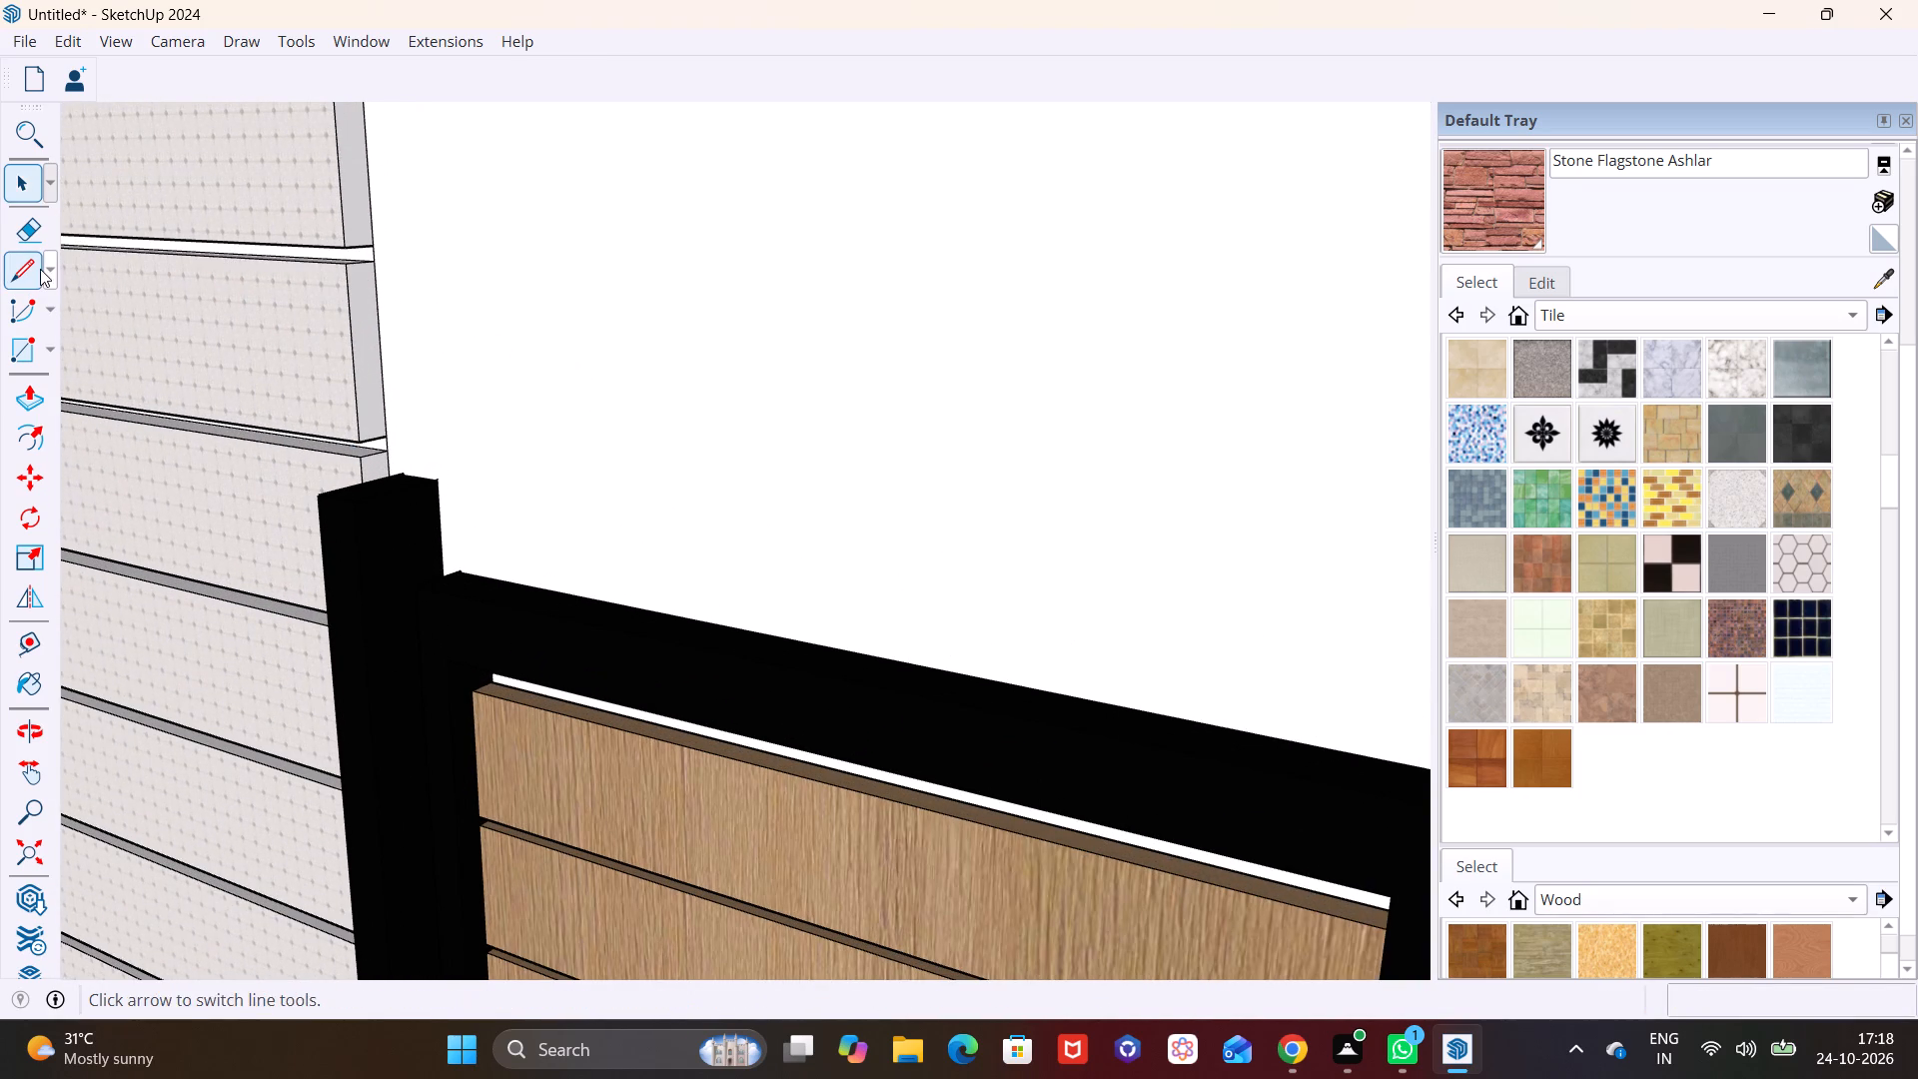
{"action": "left_click", "coordinate": [33, 269]}
{"action": "left_click_drag", "start_coordinate": [381, 434], "coordinate": [398, 426]}
{"action": "scroll", "coordinate": [786, 465], "scroll_direction": "down", "scroll_amount": 4}
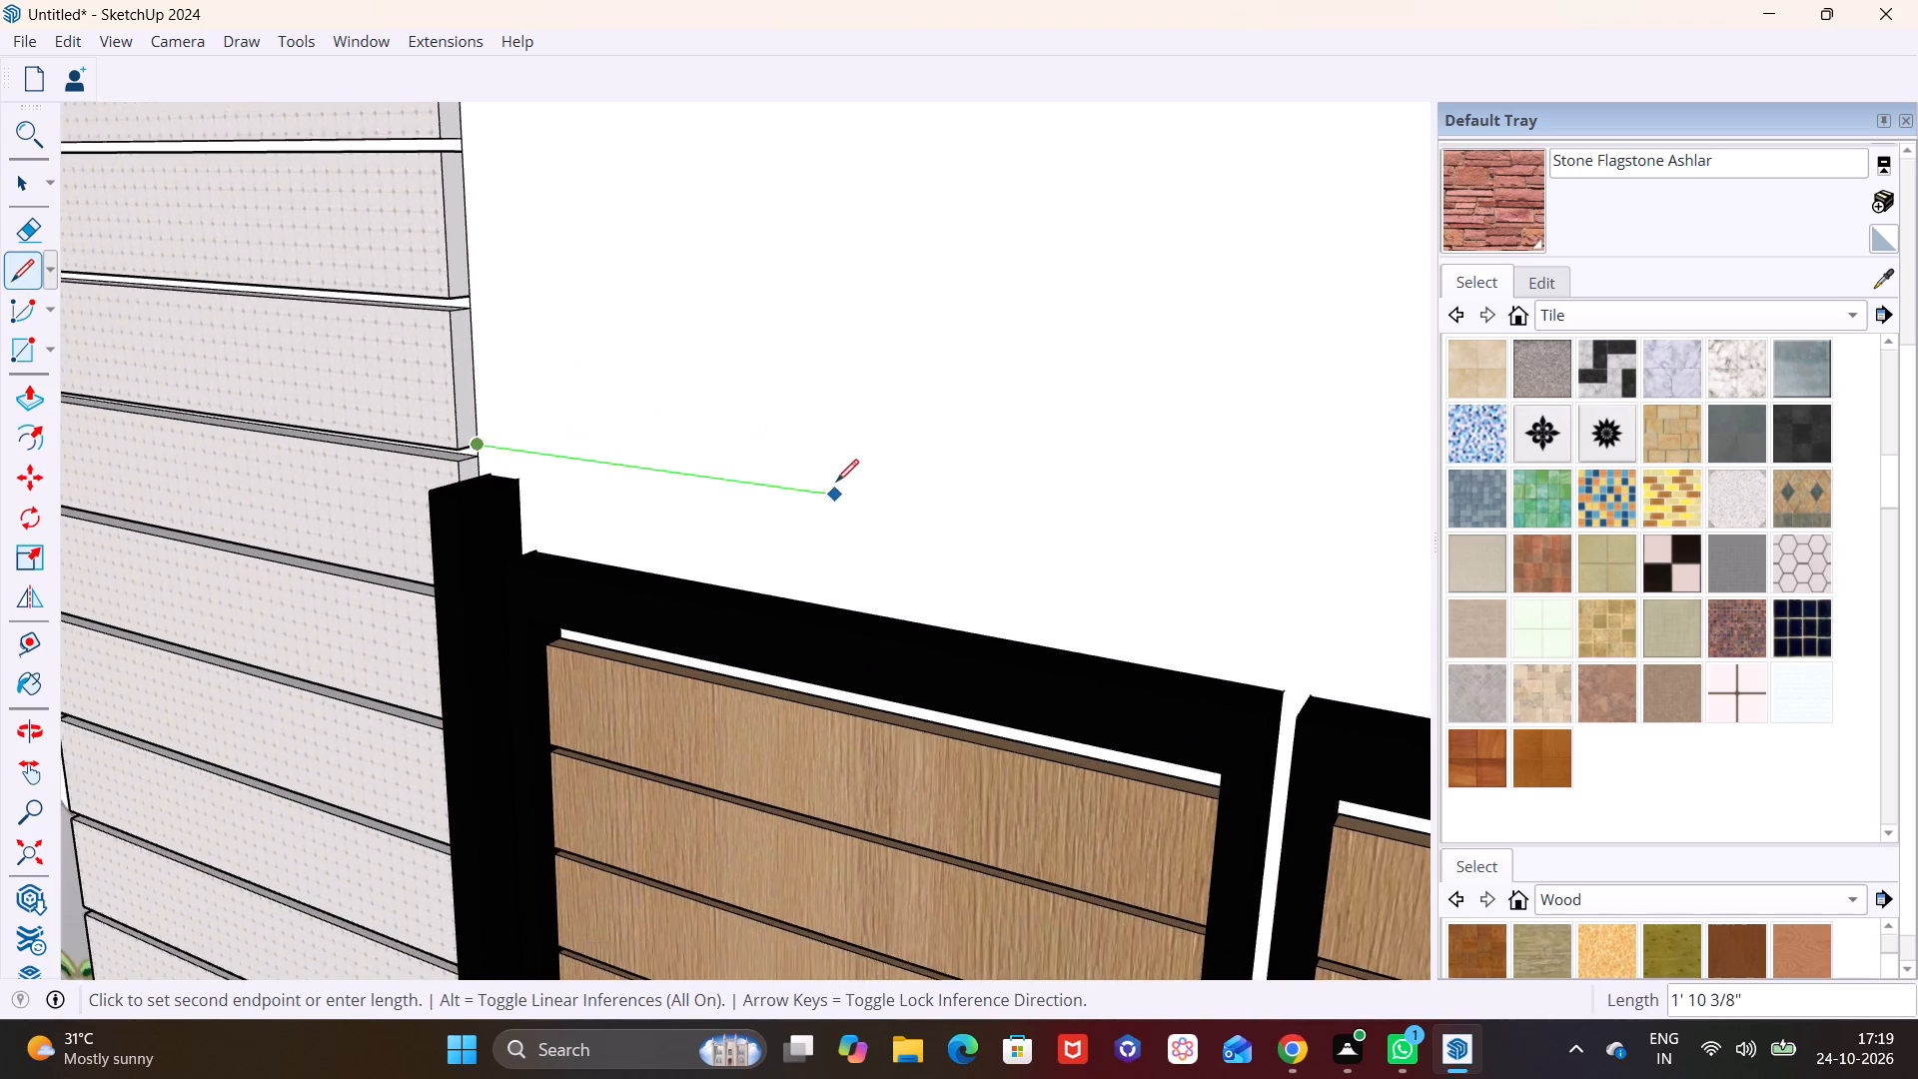
{"action": "scroll", "coordinate": [836, 482], "scroll_direction": "down", "scroll_amount": 2}
{"action": "middle_click_drag", "start_coordinate": [840, 470], "coordinate": [171, 292], "text": "shift"}
{"action": "middle_click_drag", "start_coordinate": [1252, 408], "coordinate": [419, 230], "text": "shift"}
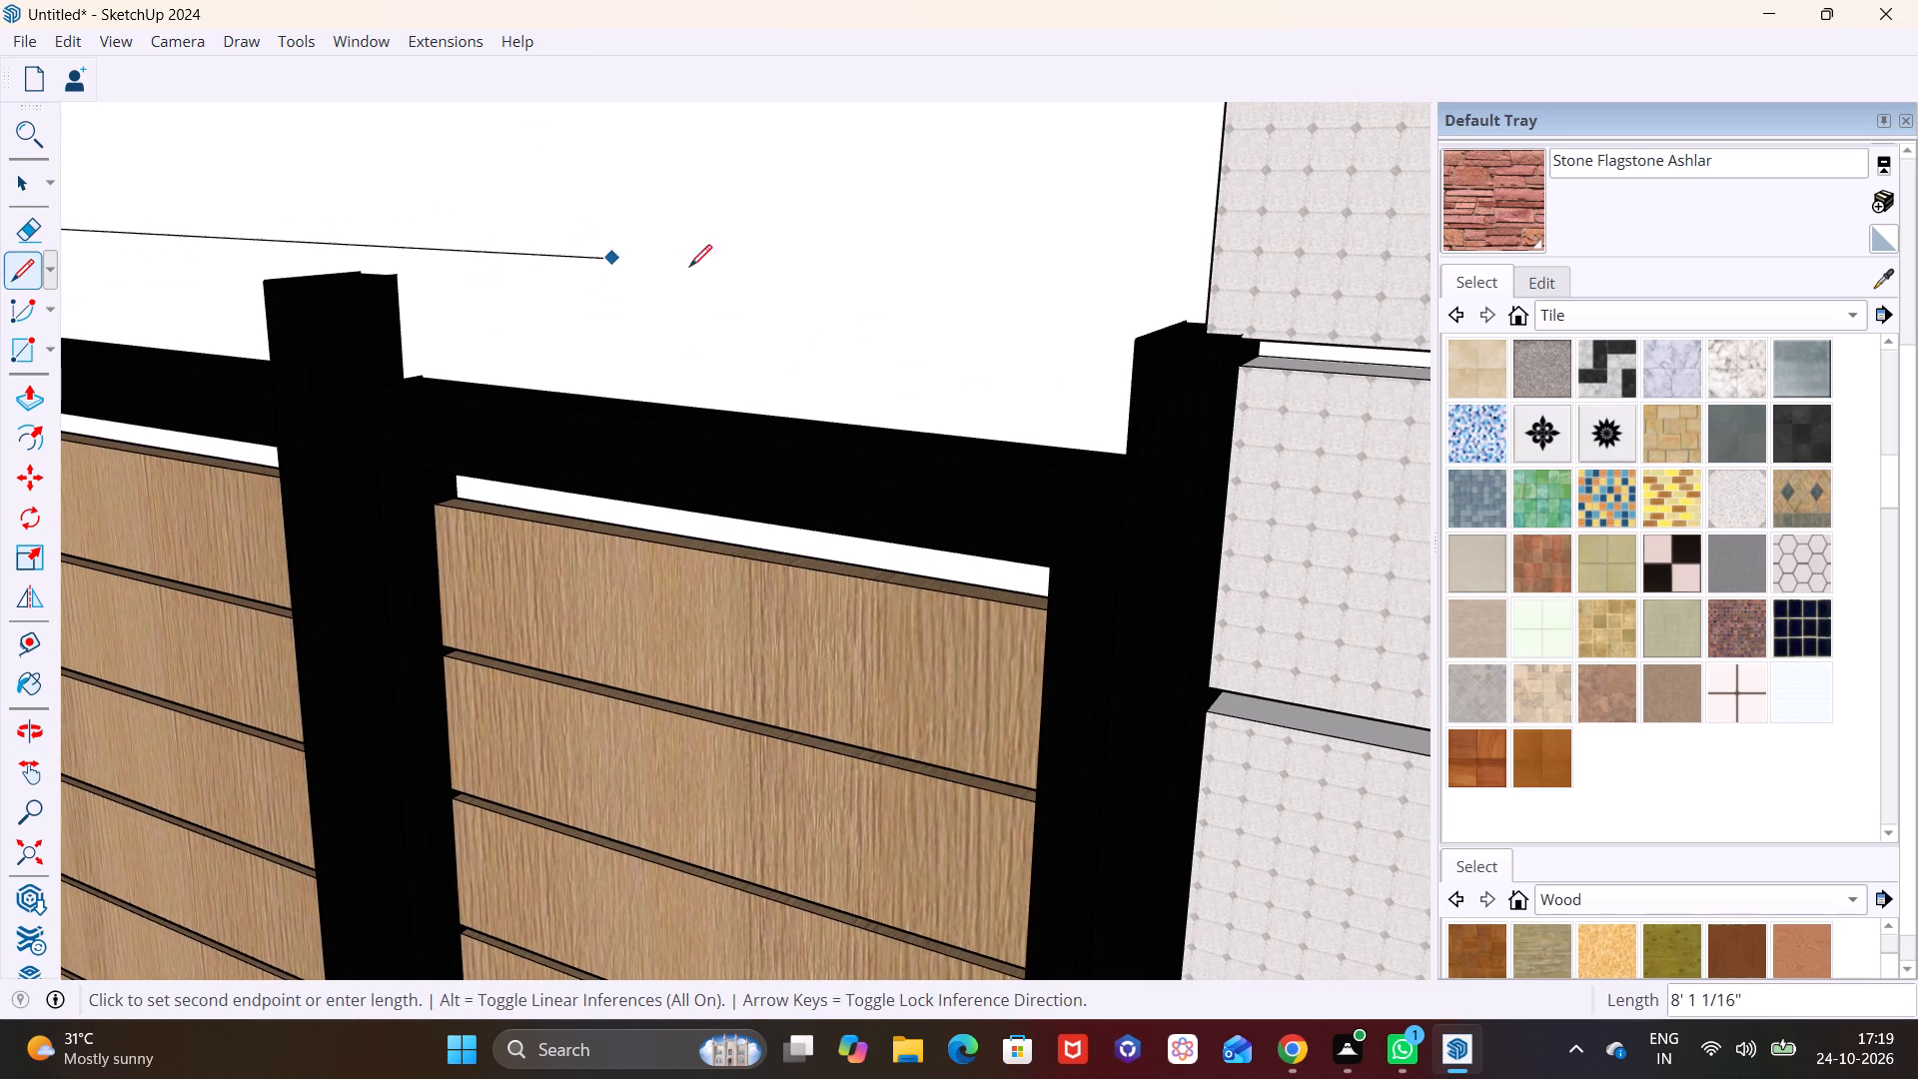
{"action": "middle_click_drag", "start_coordinate": [1165, 303], "coordinate": [1533, 305]}
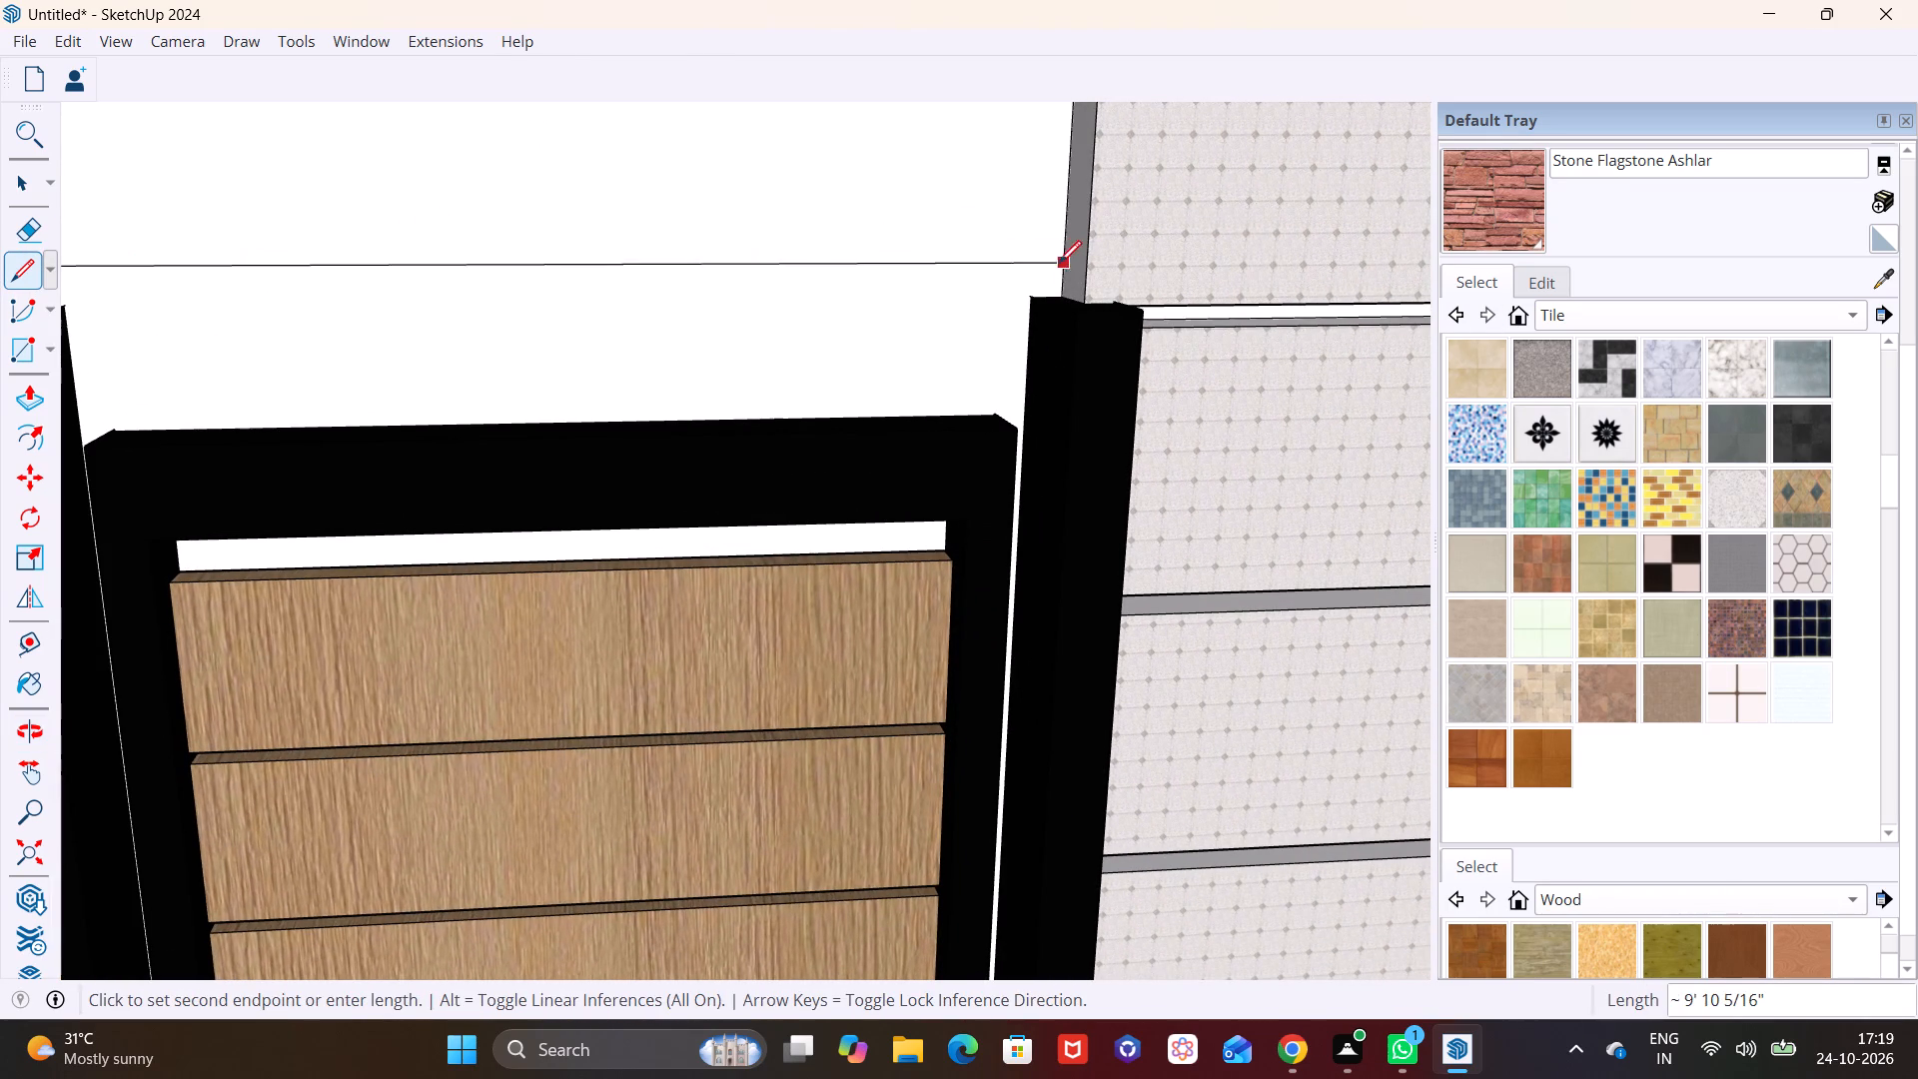
{"action": "left_click", "coordinate": [1057, 254]}
{"action": "scroll", "coordinate": [1068, 255], "scroll_direction": "up", "scroll_amount": 11}
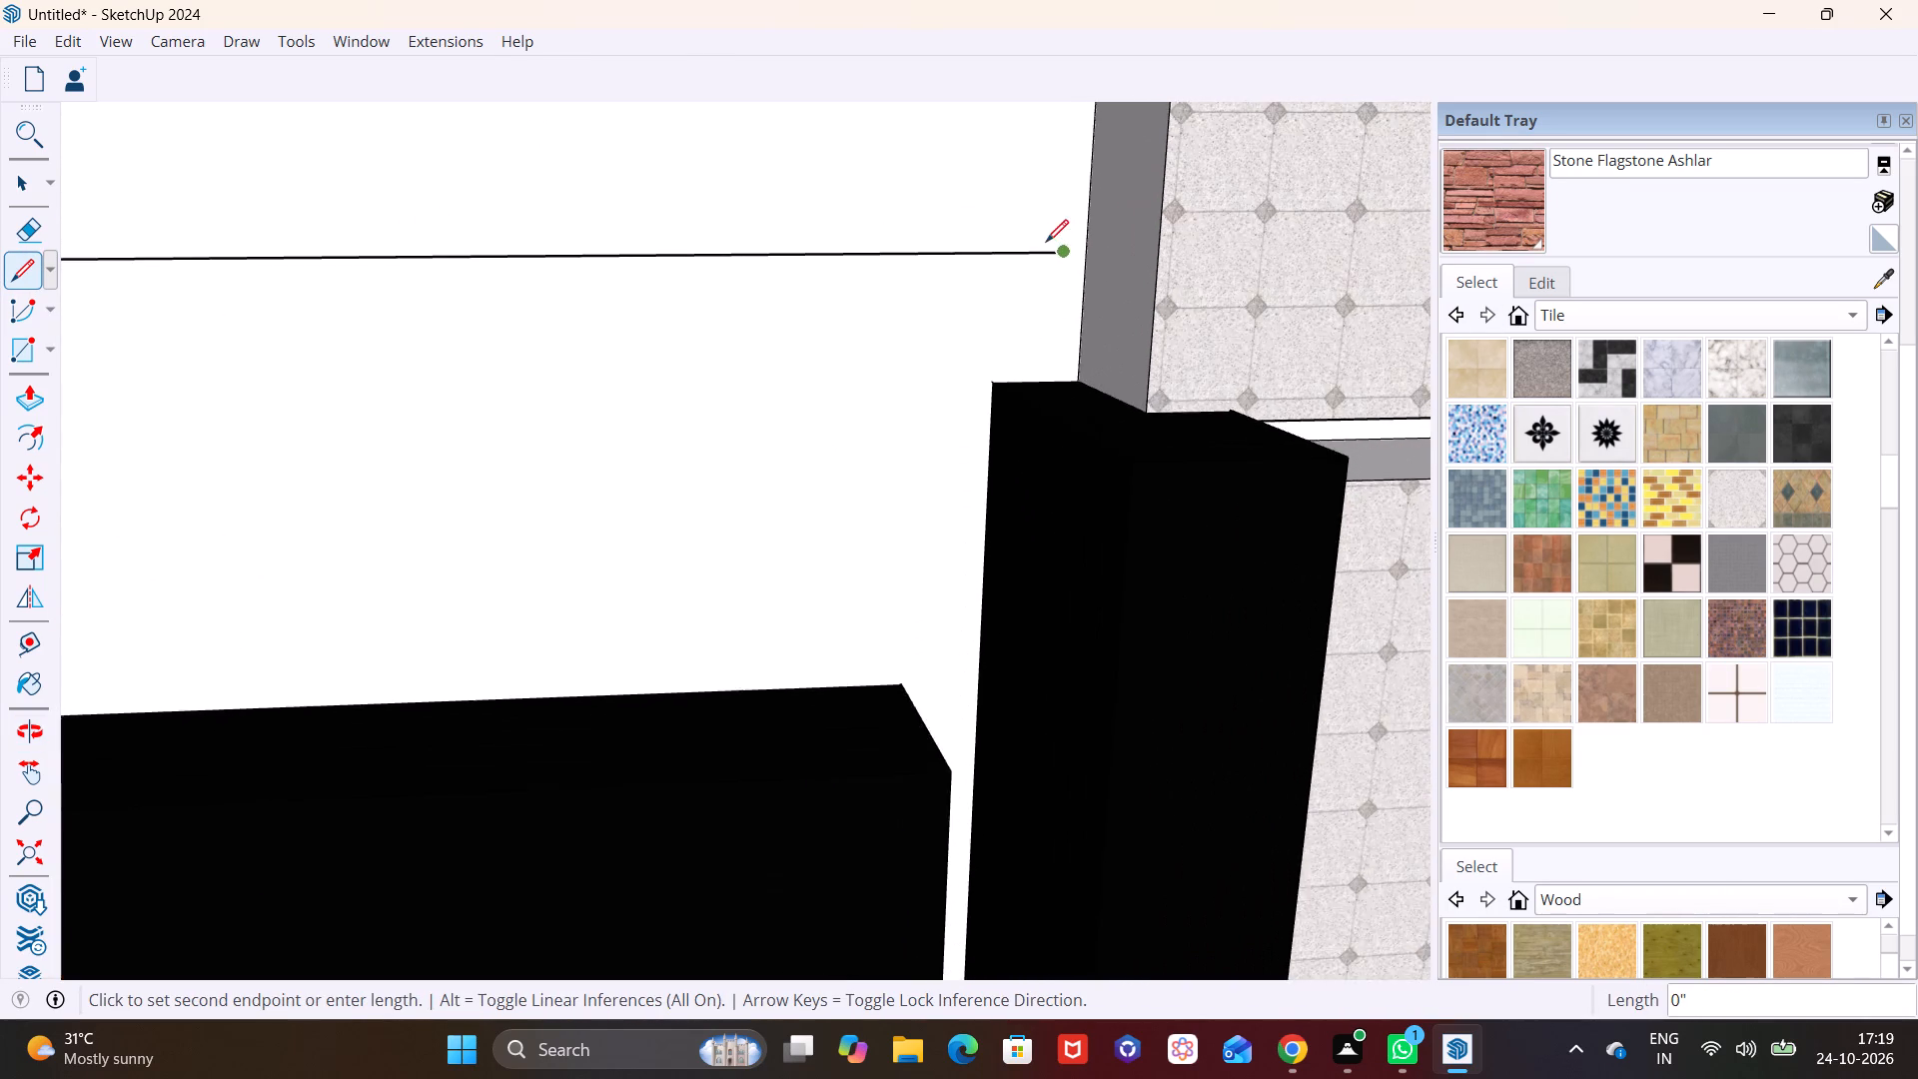
{"action": "scroll", "coordinate": [1046, 242], "scroll_direction": "up", "scroll_amount": 2}
{"action": "left_click", "coordinate": [1068, 262]}
{"action": "left_click", "coordinate": [1103, 251]}
{"action": "scroll", "coordinate": [943, 317], "scroll_direction": "down", "scroll_amount": 3}
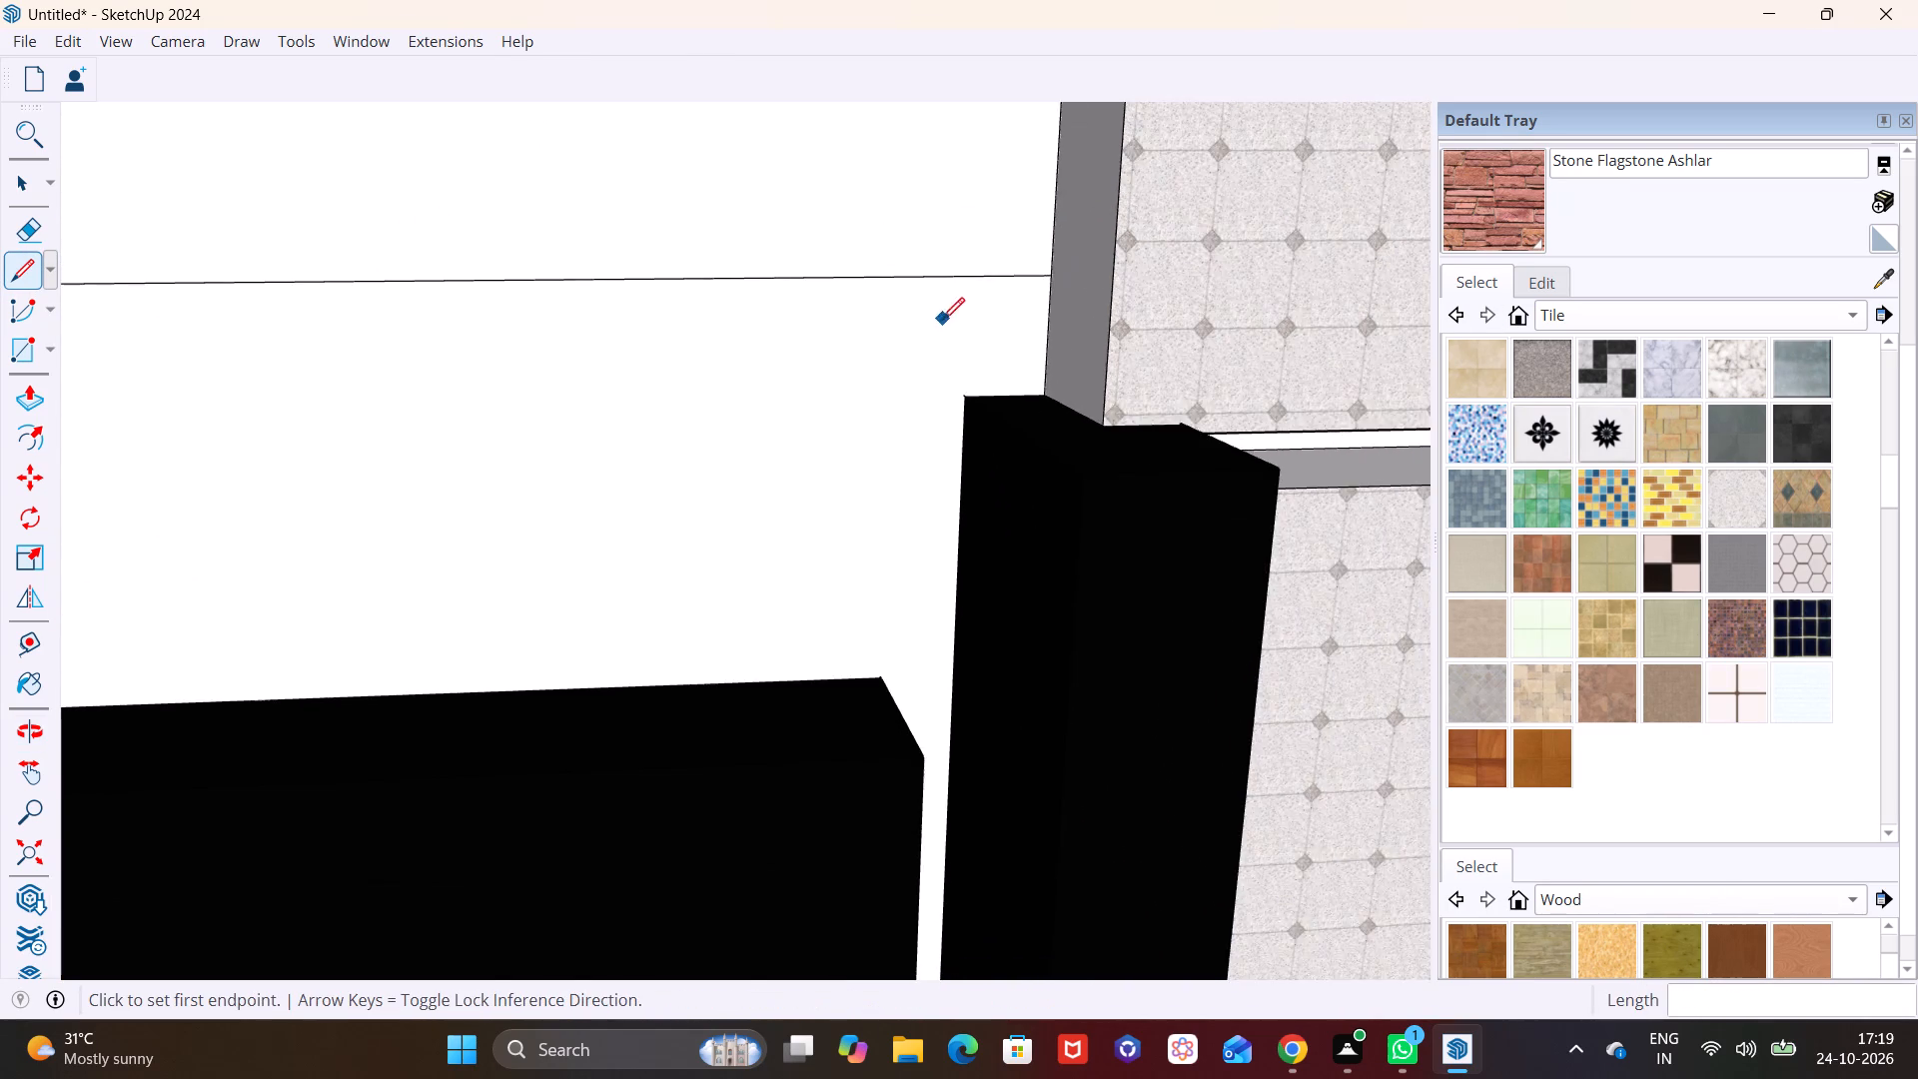
{"action": "scroll", "coordinate": [942, 320], "scroll_direction": "down", "scroll_amount": 20}
{"action": "scroll", "coordinate": [942, 320], "scroll_direction": "down", "scroll_amount": 6}
{"action": "middle_click_drag", "start_coordinate": [763, 386], "coordinate": [595, 423]}
{"action": "scroll", "coordinate": [592, 328], "scroll_direction": "down", "scroll_amount": 5}
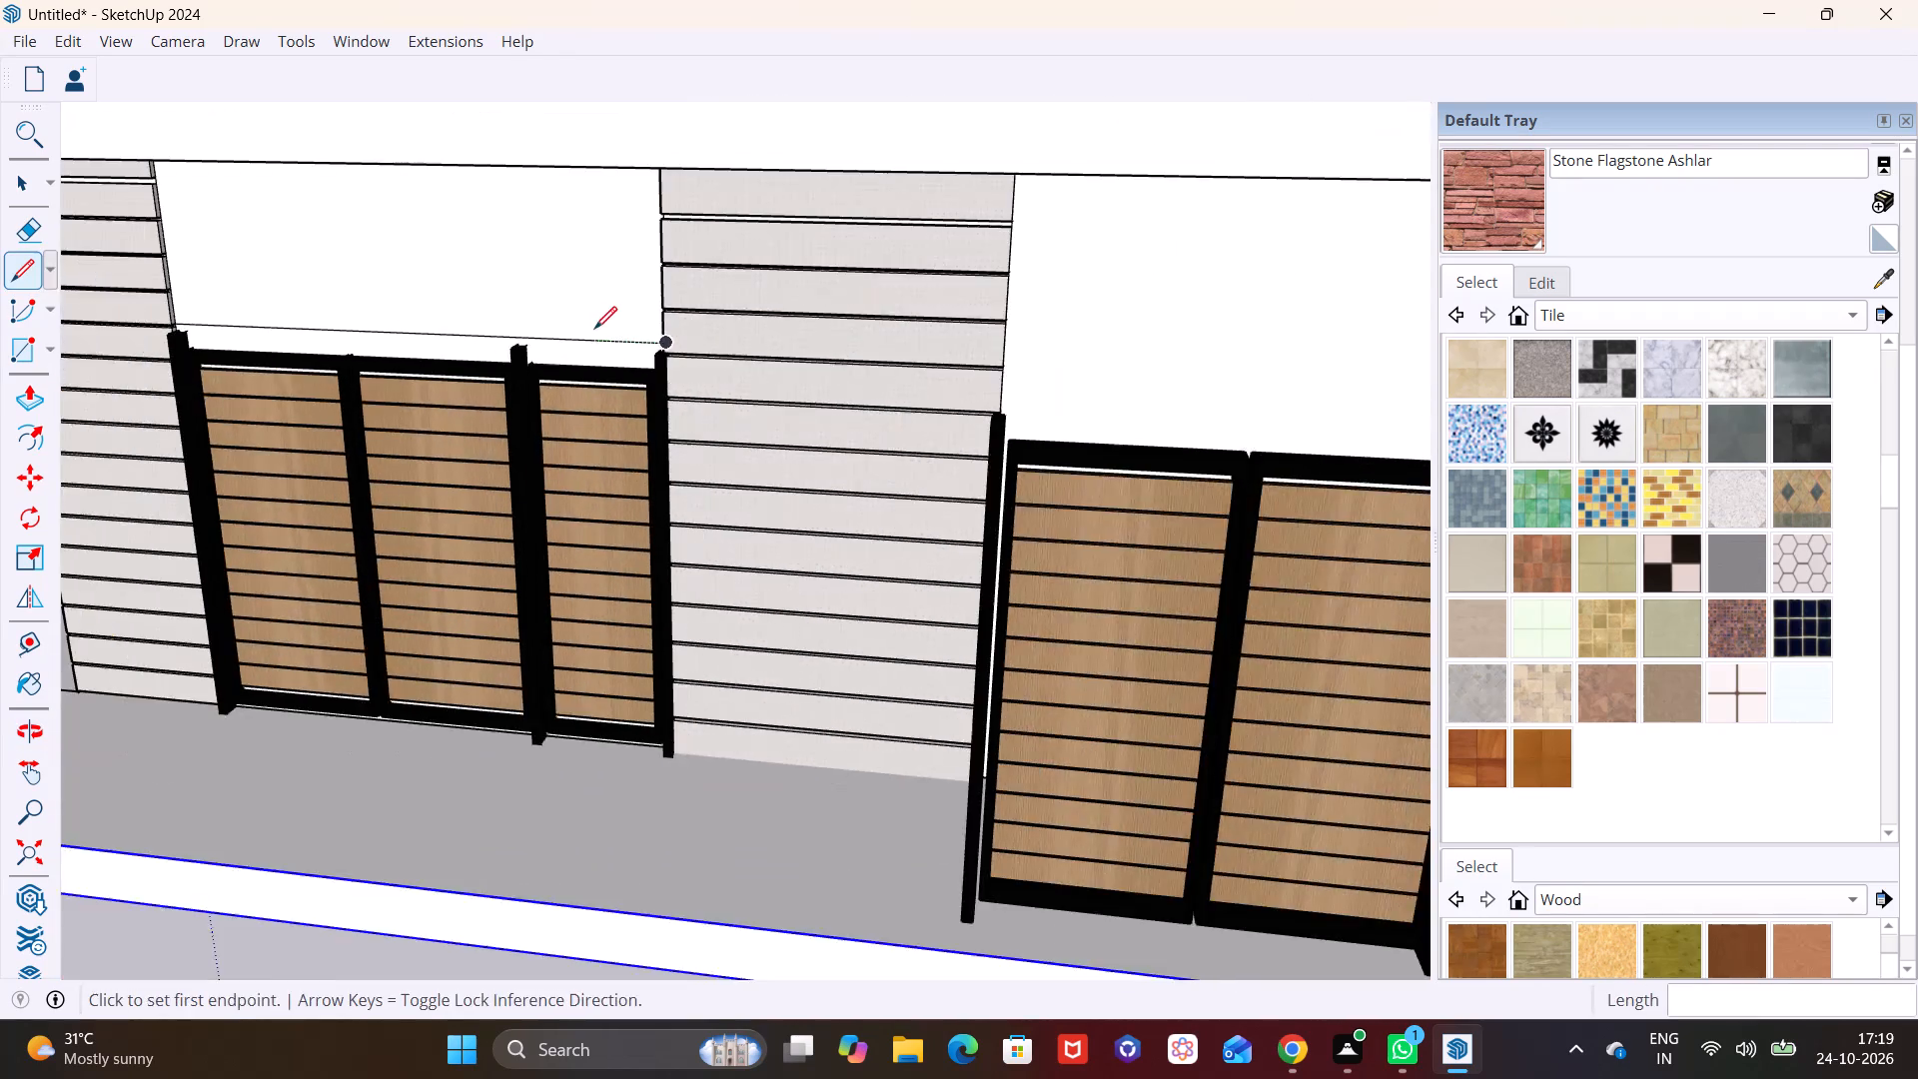
{"action": "middle_click_drag", "start_coordinate": [595, 356], "coordinate": [595, 545], "text": "shift"}
{"action": "middle_click_drag", "start_coordinate": [572, 480], "coordinate": [594, 283]}
{"action": "key", "text": "space"}
Push/Pull the blank wall face above the fitted gate by a slight amount.
{"action": "left_click", "coordinate": [512, 394]}
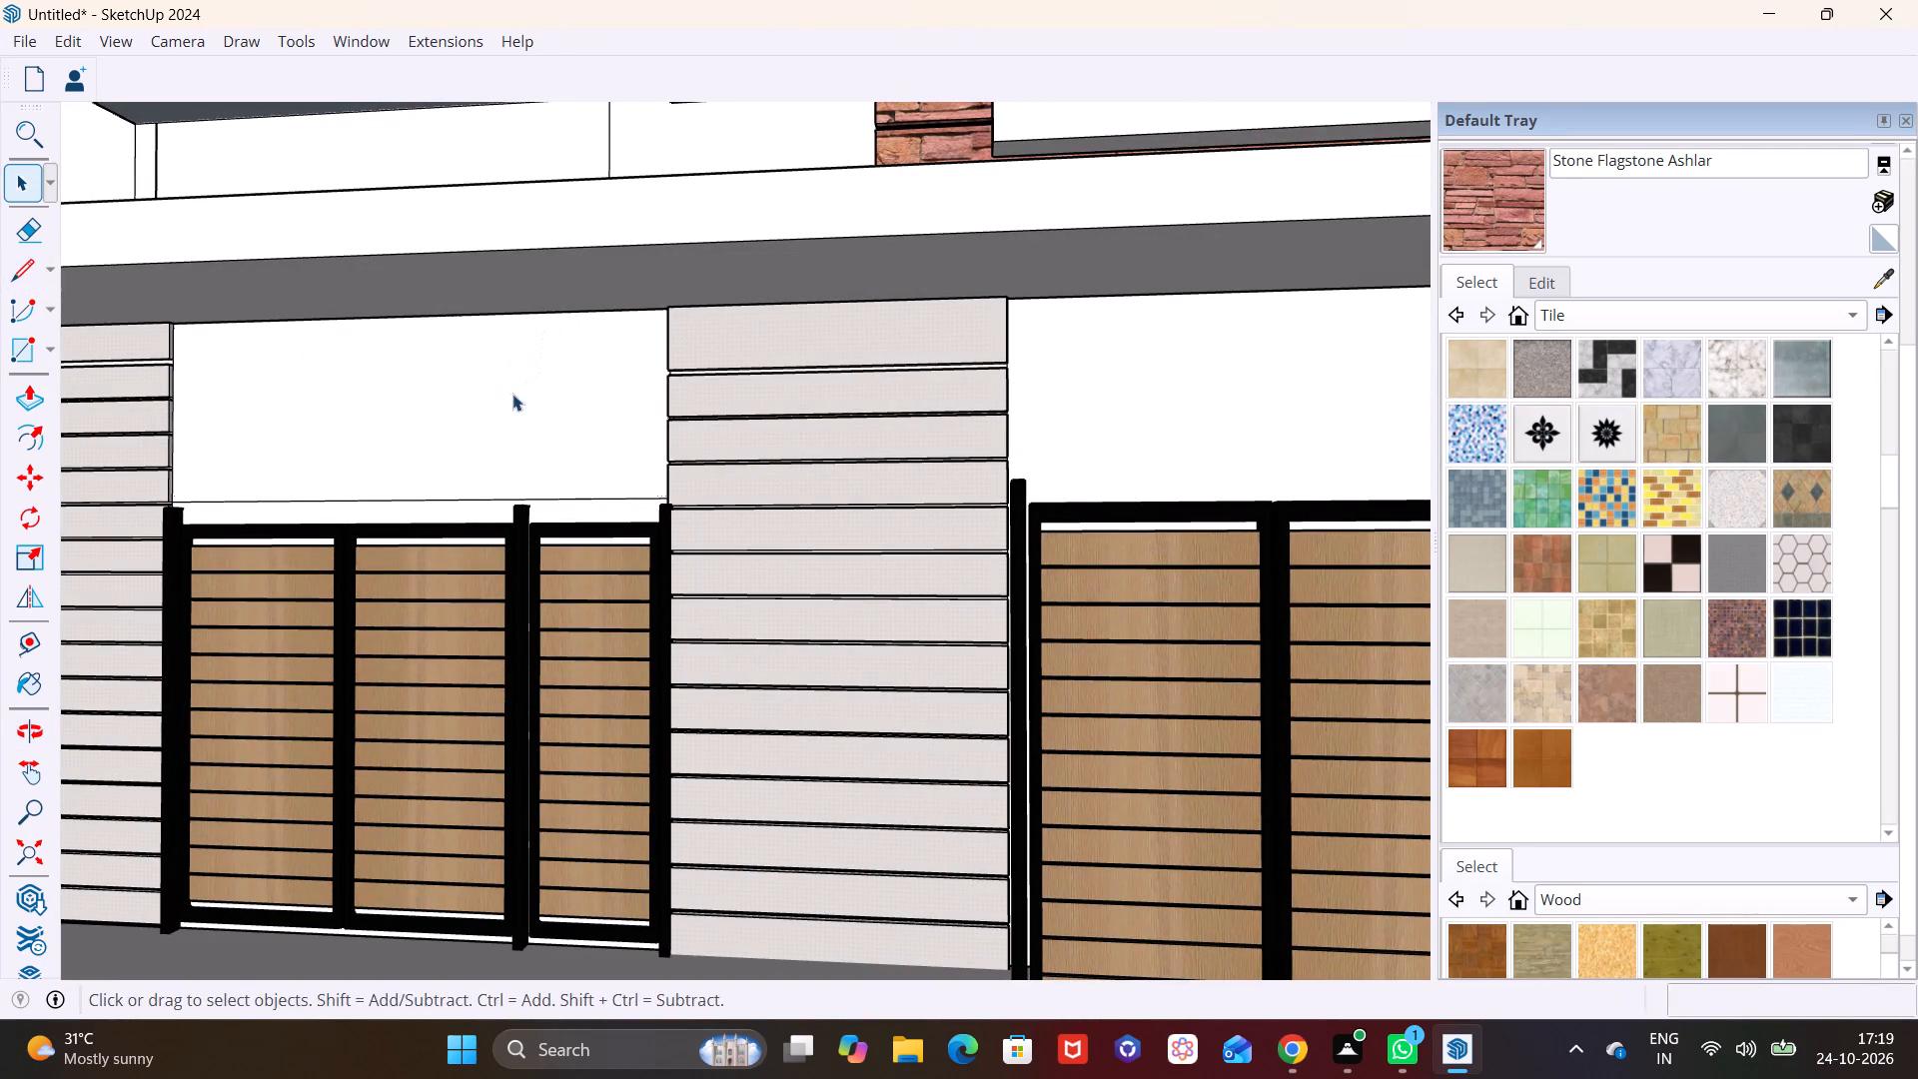
{"action": "middle_click_drag", "start_coordinate": [613, 432], "coordinate": [528, 468]}
{"action": "left_click", "coordinate": [28, 395]}
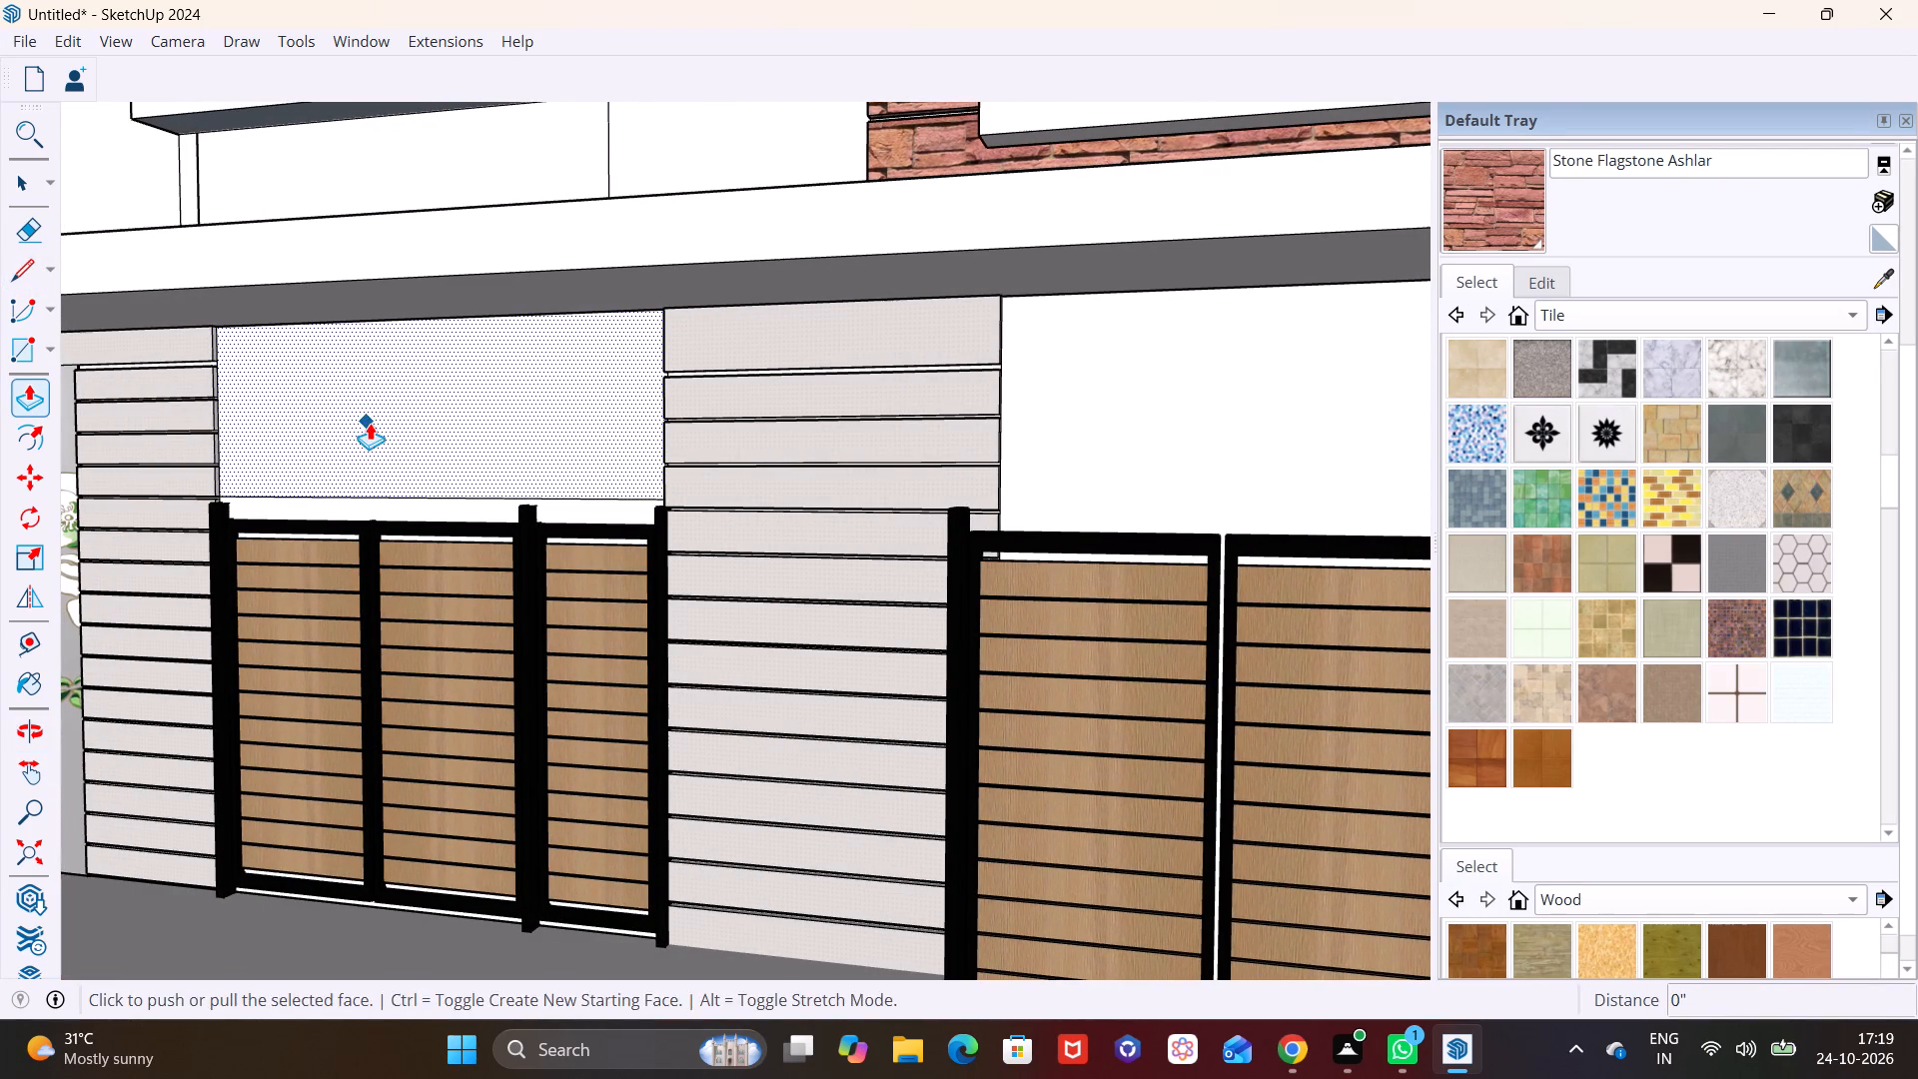
{"action": "left_click", "coordinate": [372, 423]}
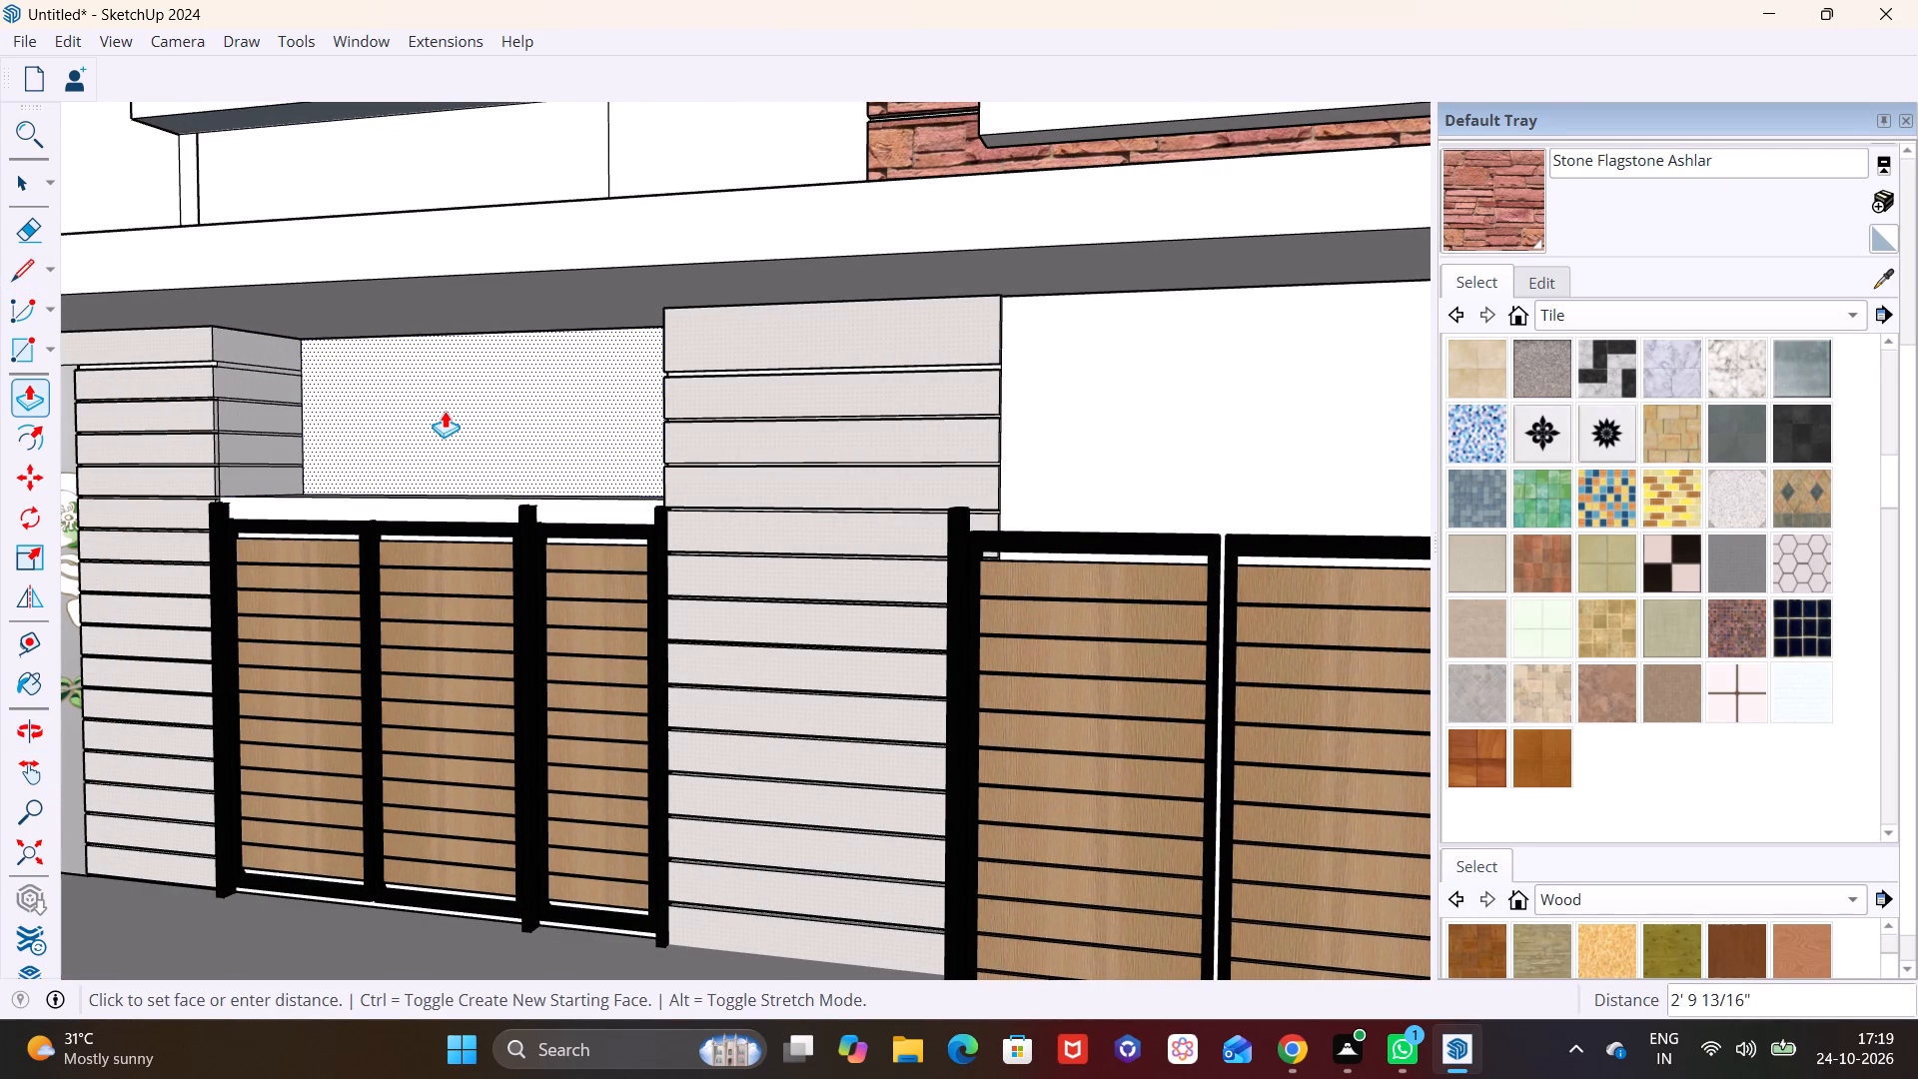
{"action": "left_click", "coordinate": [360, 428]}
{"action": "key", "text": "space"}
{"action": "left_click", "coordinate": [714, 443]}
Scale the second gate narrower along the facade from its edge nearest the wide slatted pillar.
{"action": "scroll", "coordinate": [689, 479], "scroll_direction": "down", "scroll_amount": 2}
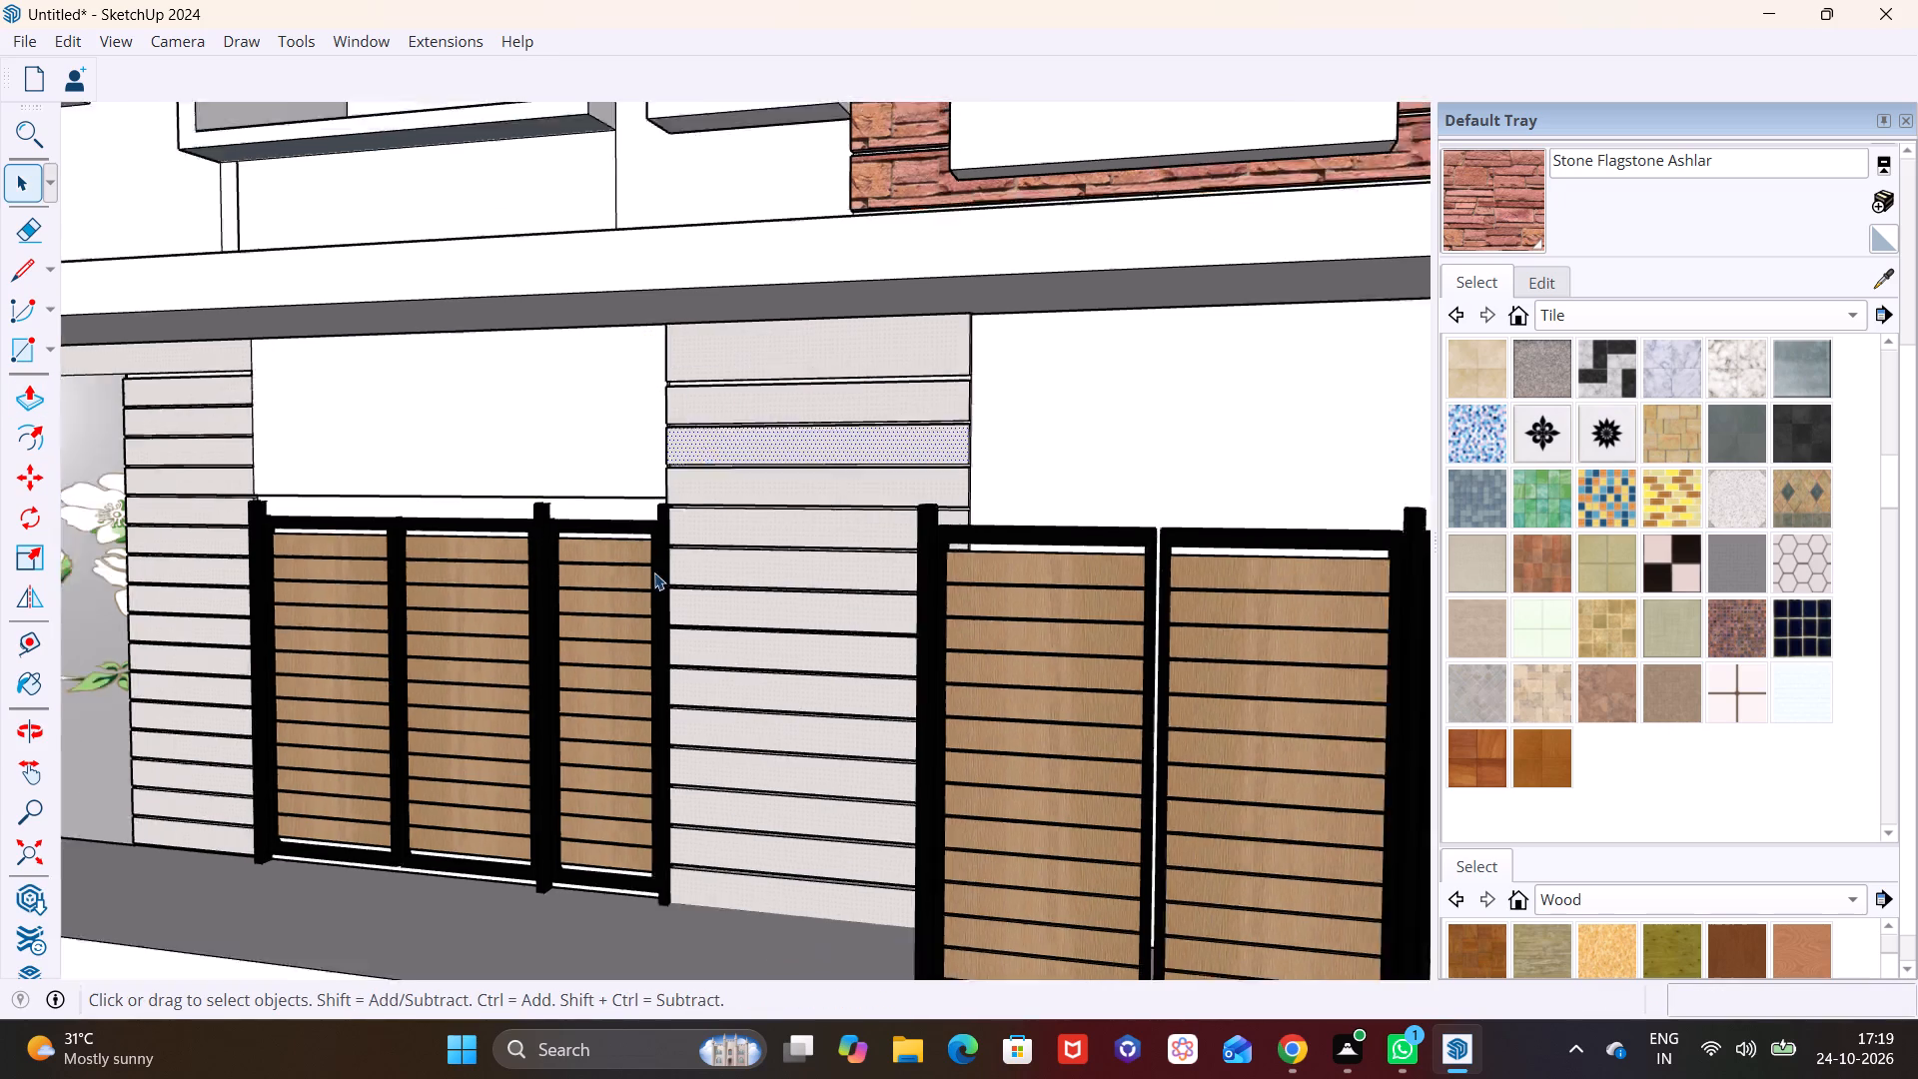
{"action": "scroll", "coordinate": [654, 572], "scroll_direction": "down", "scroll_amount": 11}
{"action": "middle_click_drag", "start_coordinate": [886, 621], "coordinate": [713, 596]}
{"action": "scroll", "coordinate": [716, 584], "scroll_direction": "up", "scroll_amount": 9}
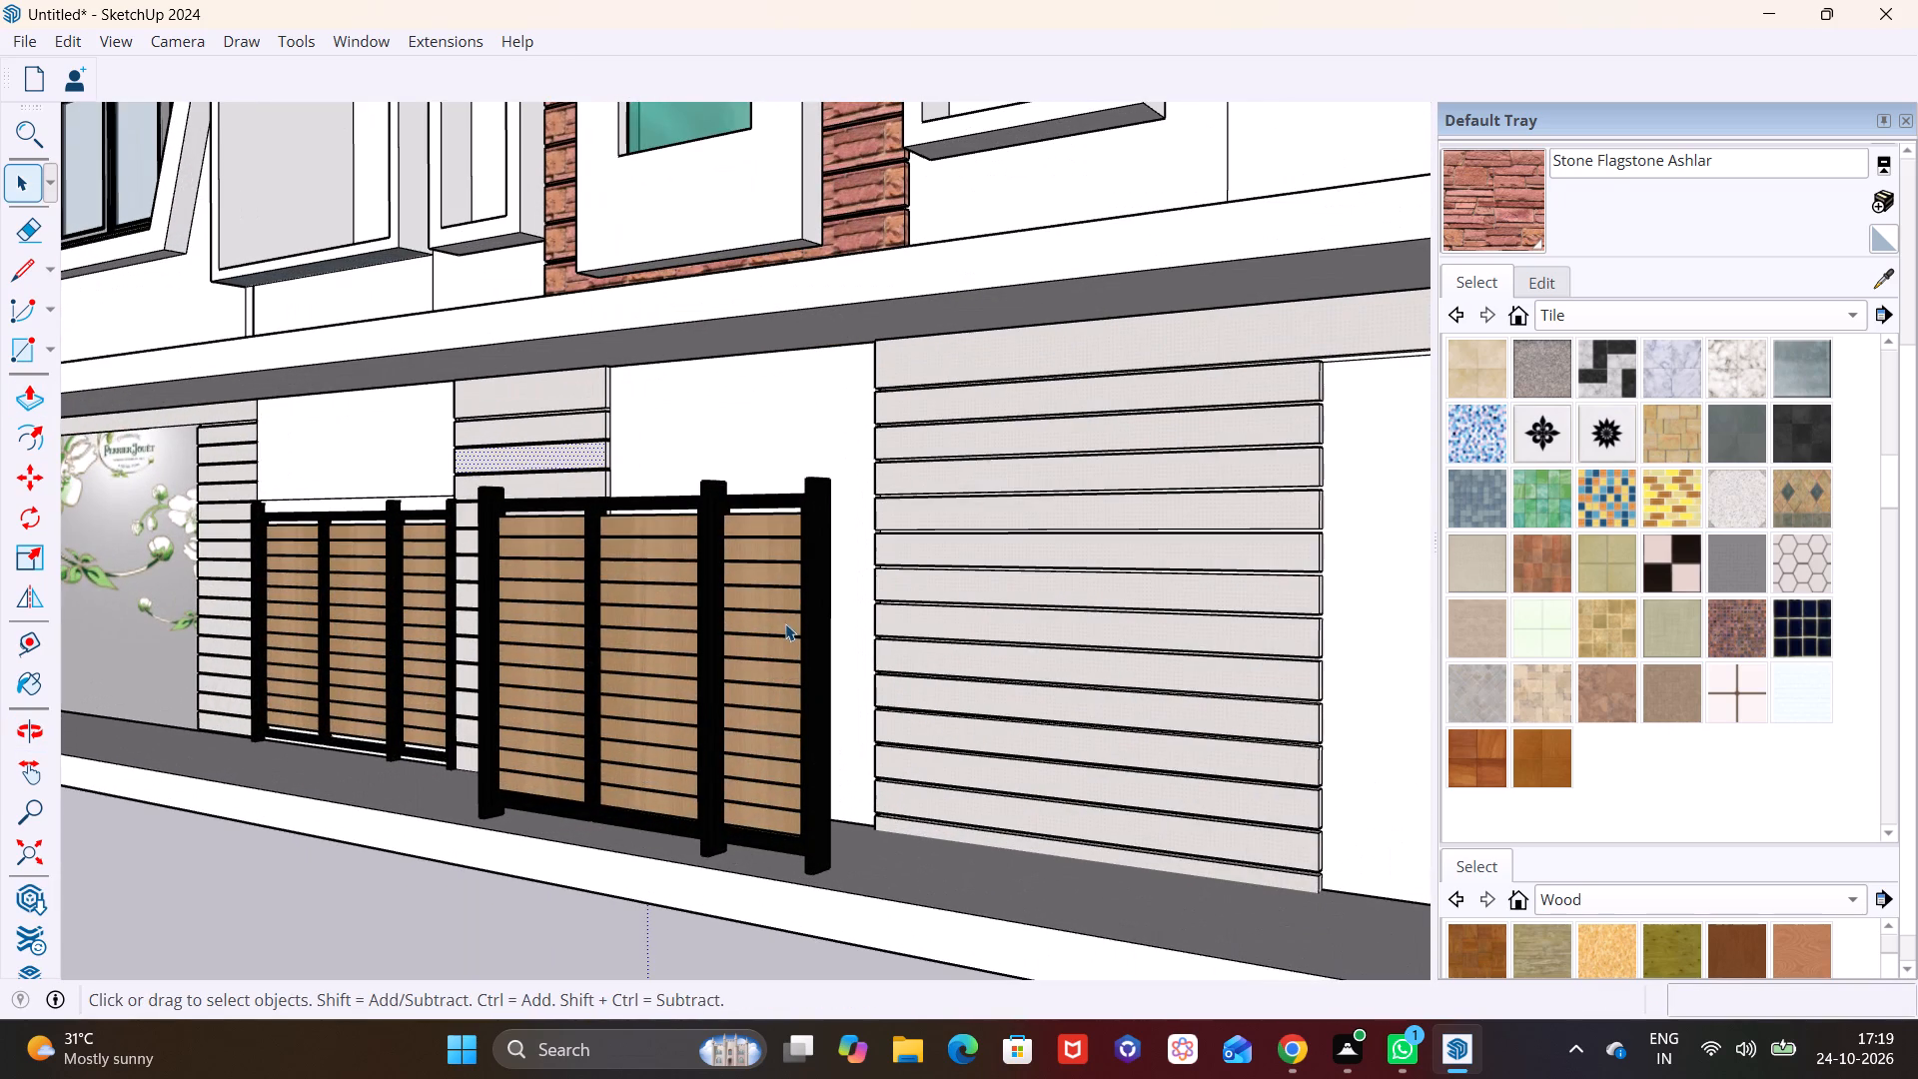
{"action": "left_click", "coordinate": [785, 624]}
{"action": "left_click", "coordinate": [43, 439]}
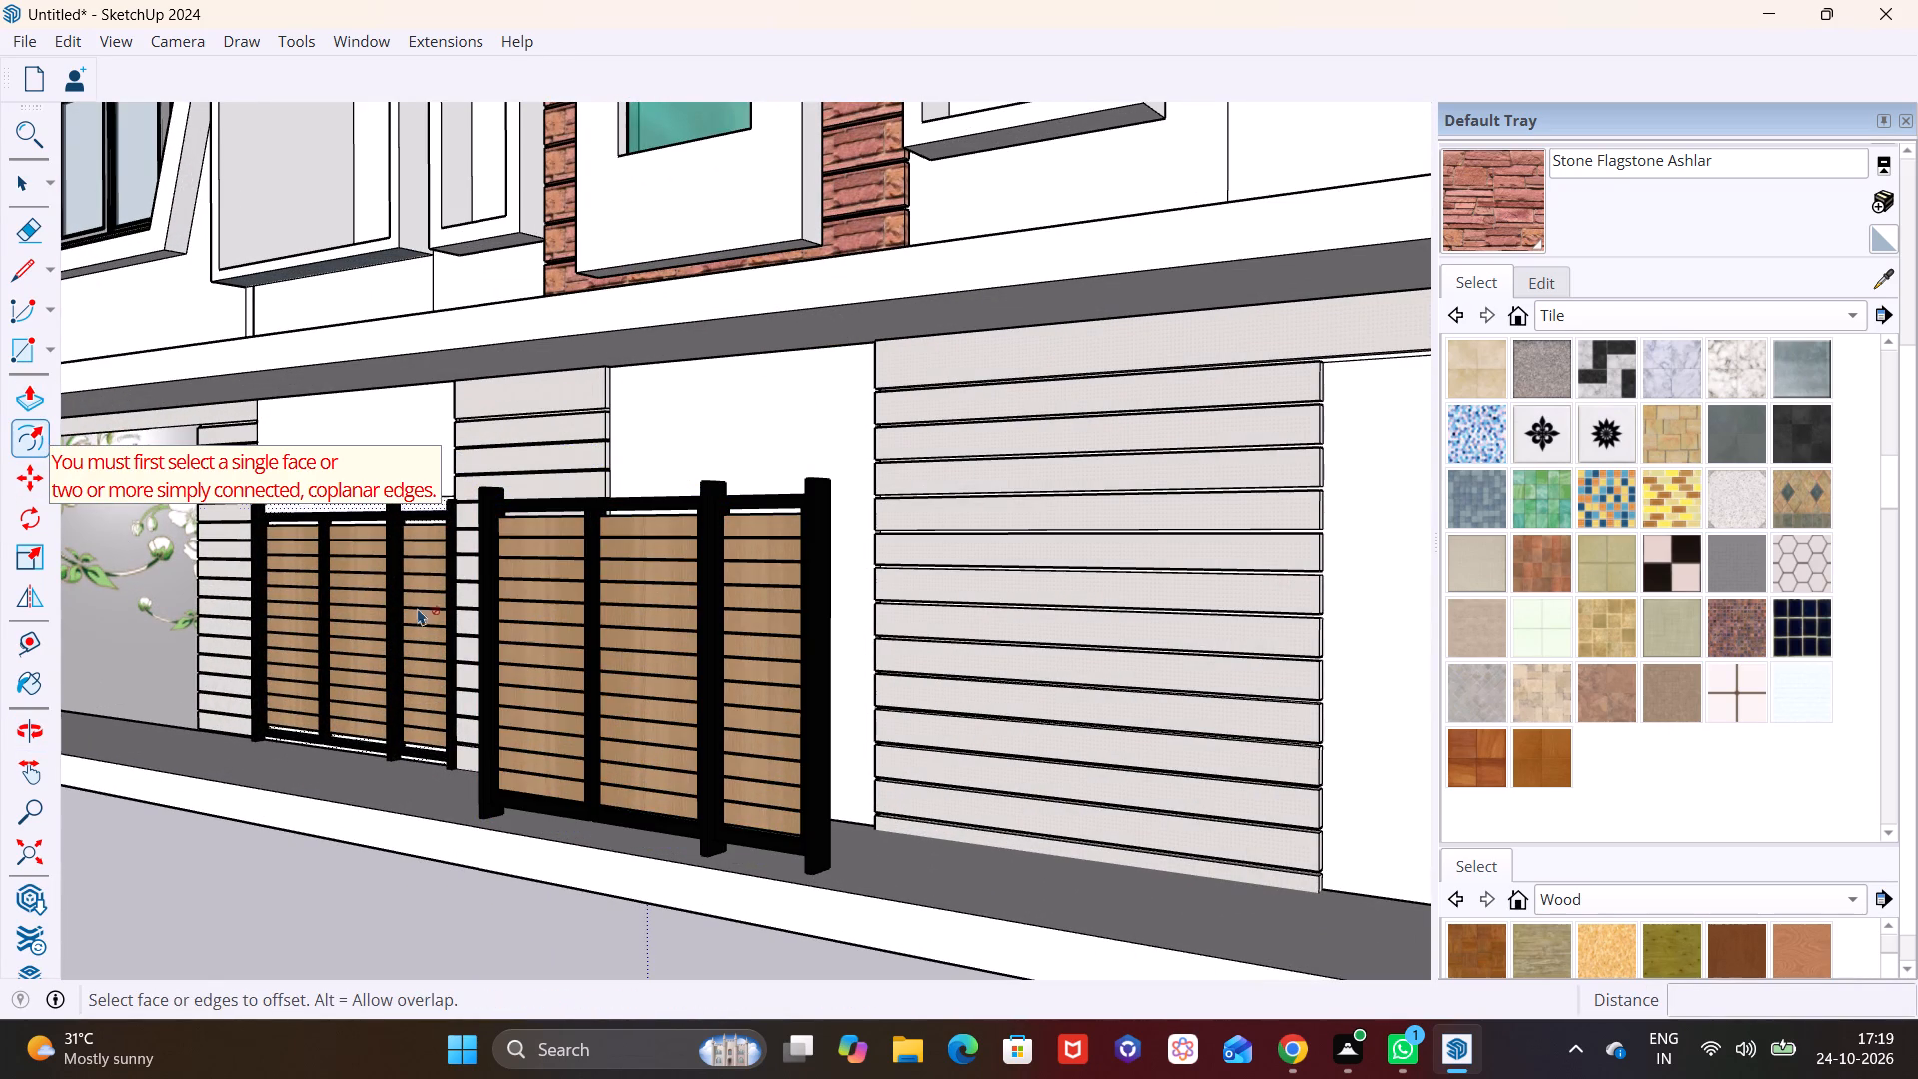
{"action": "left_click", "coordinate": [45, 552]}
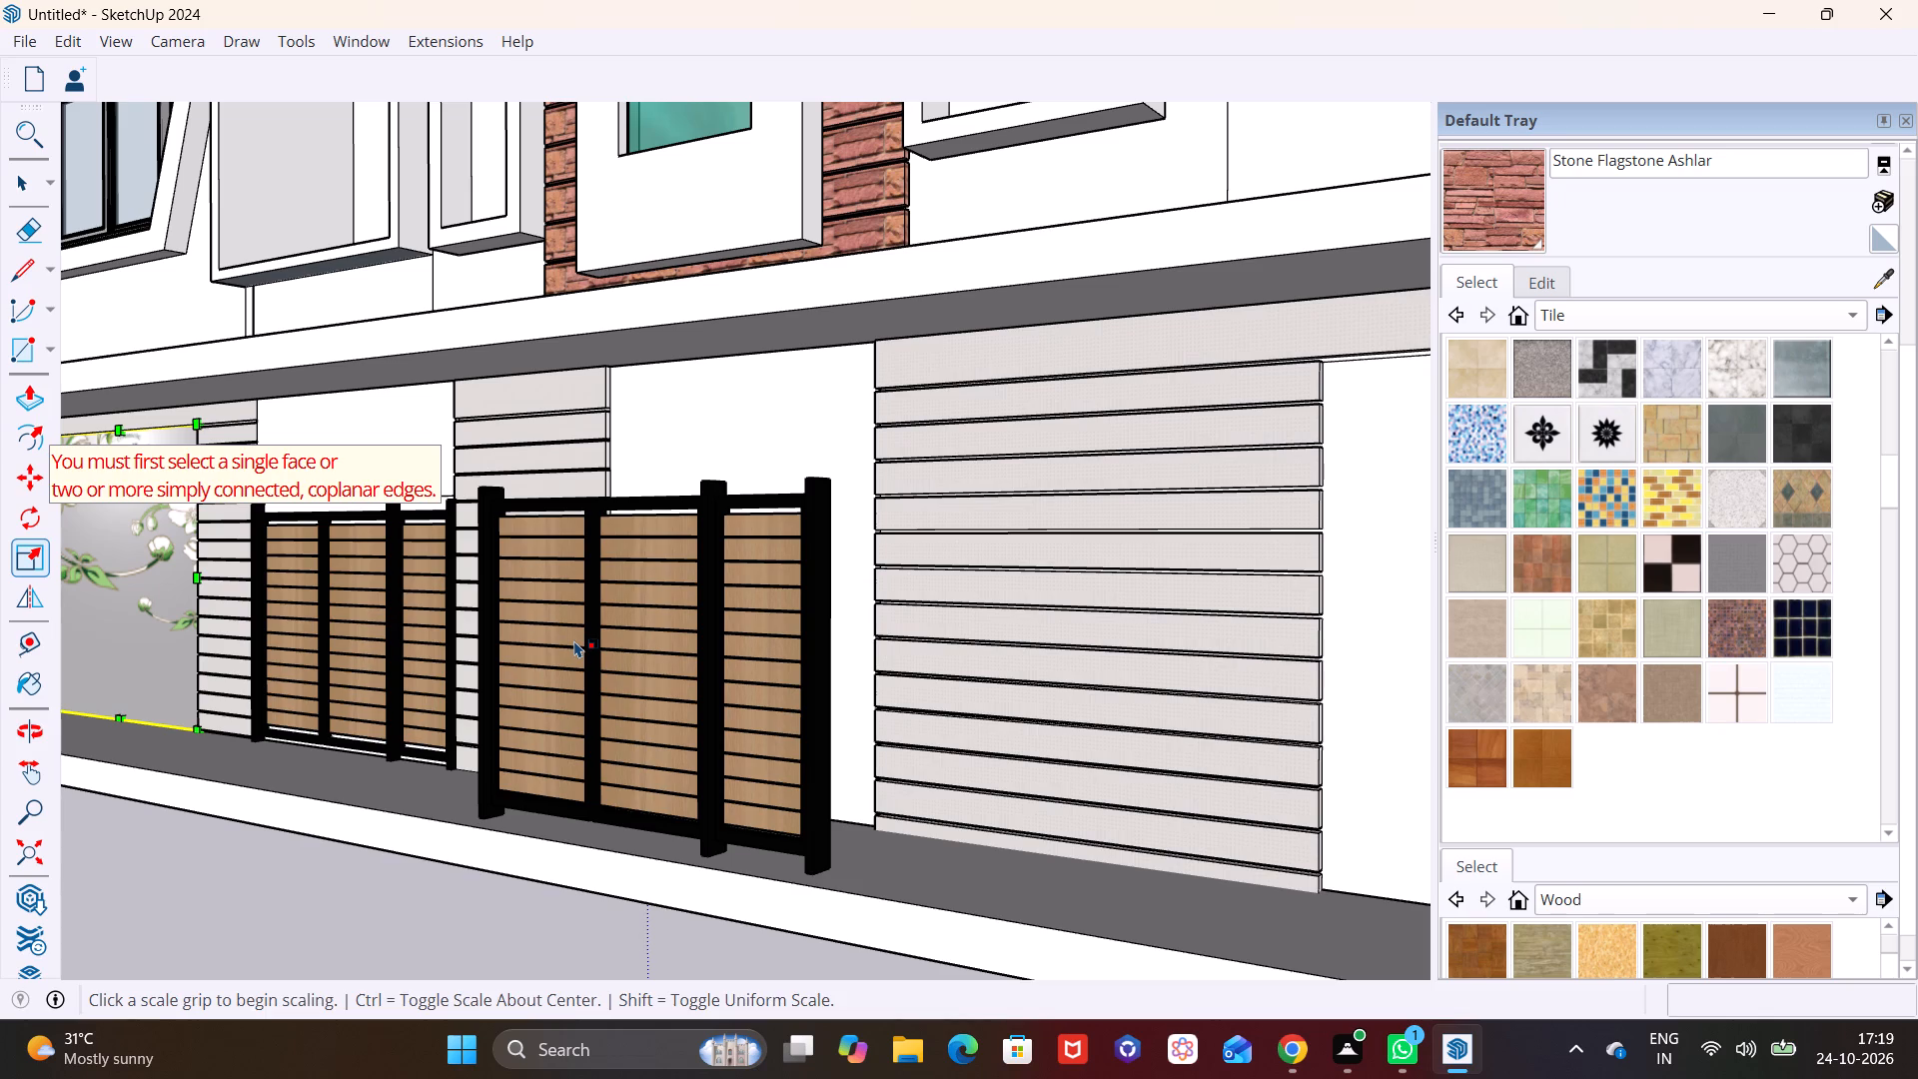
{"action": "key", "text": "space"}
{"action": "left_click", "coordinate": [574, 640]}
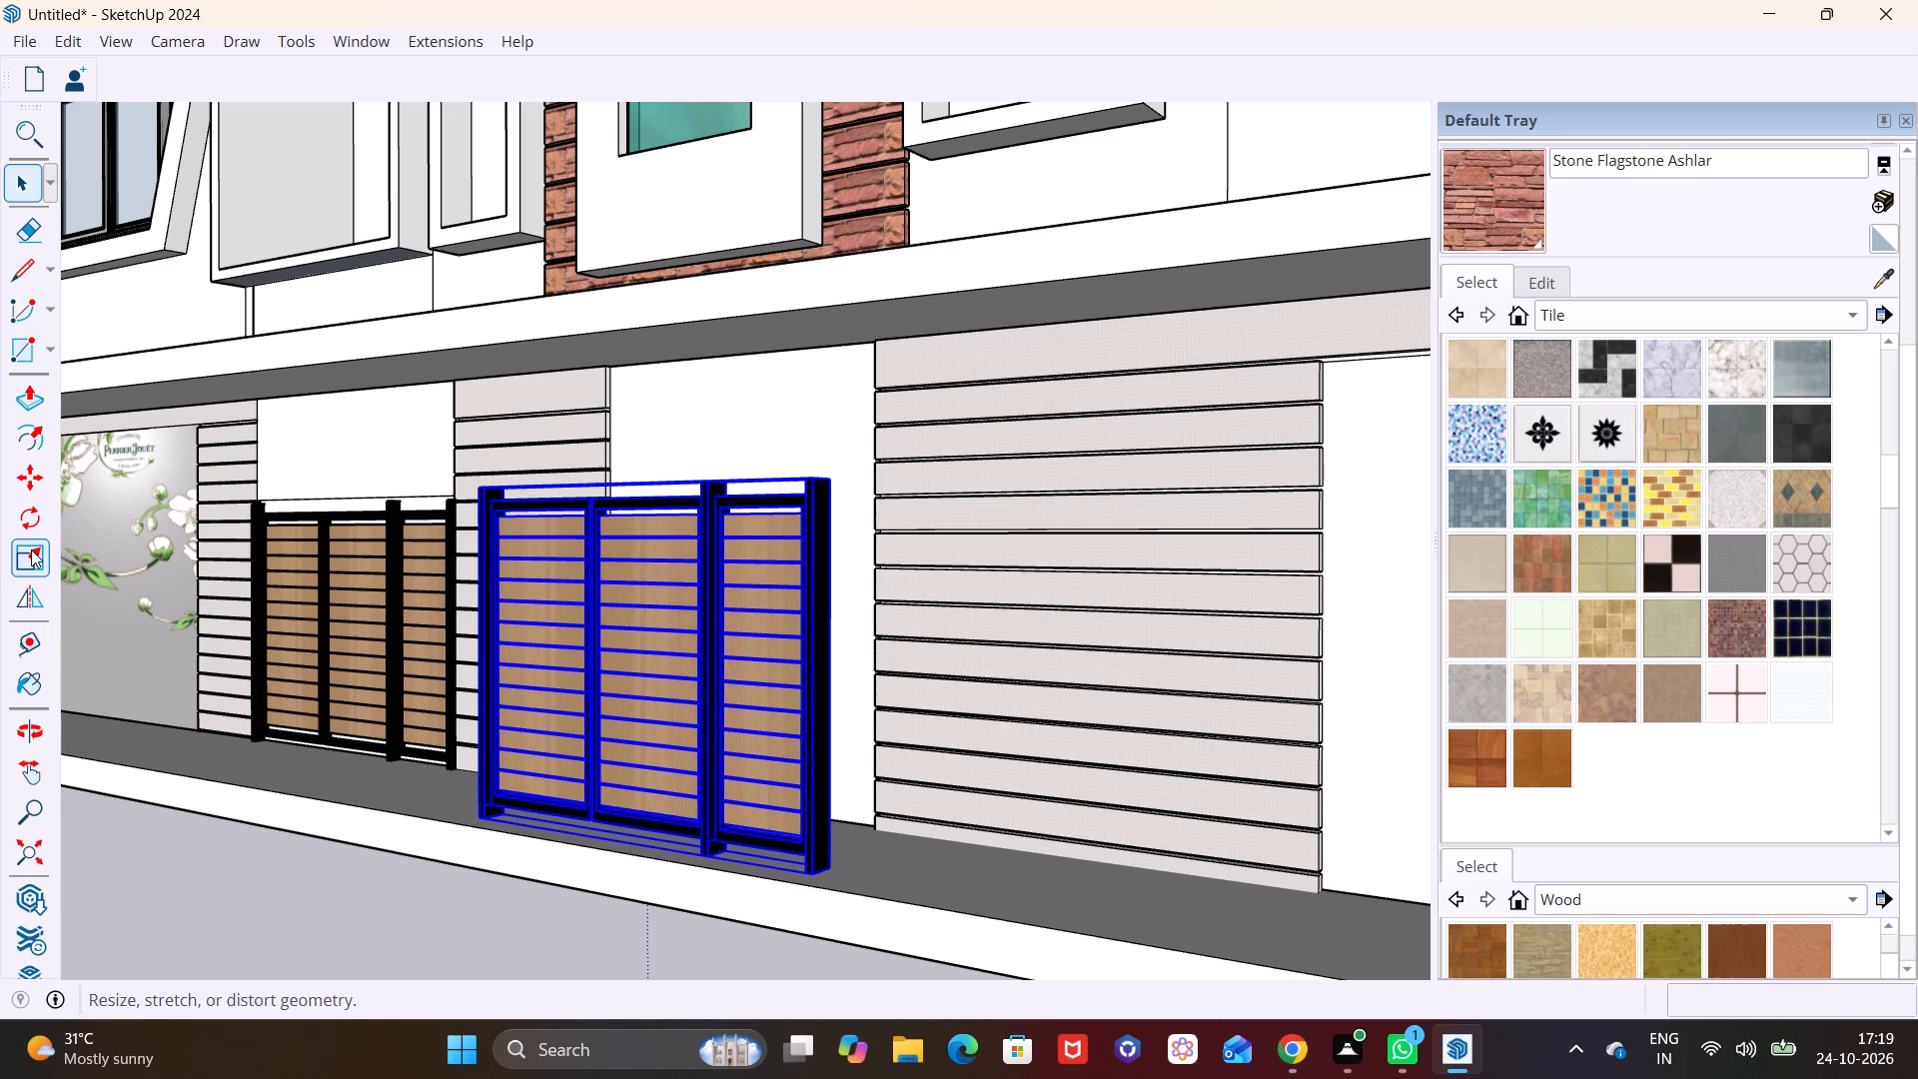
{"action": "left_click", "coordinate": [31, 549]}
{"action": "left_click", "coordinate": [826, 675]}
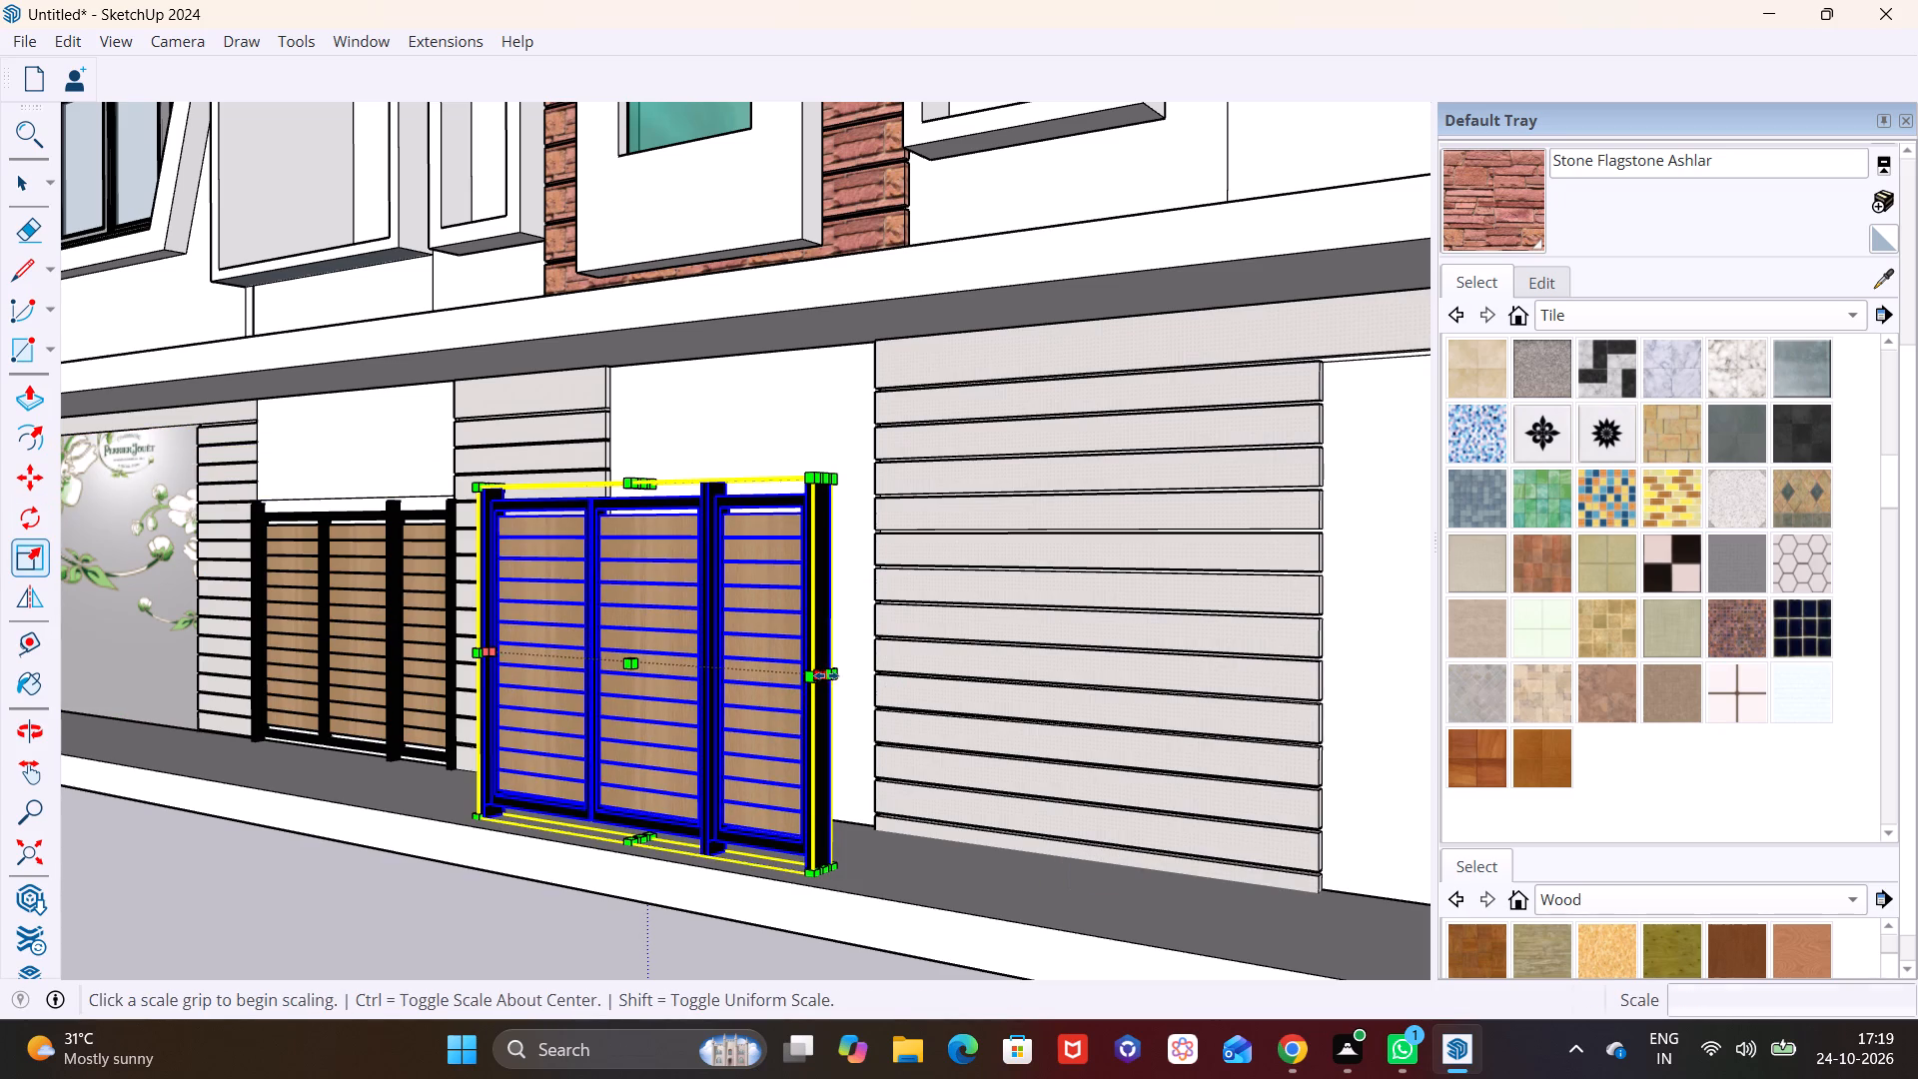
{"action": "left_click", "coordinate": [752, 667]}
Move the second gate back about 4' 4" into the bay beside the wide slatted pillar.
{"action": "scroll", "coordinate": [774, 845], "scroll_direction": "up", "scroll_amount": 2}
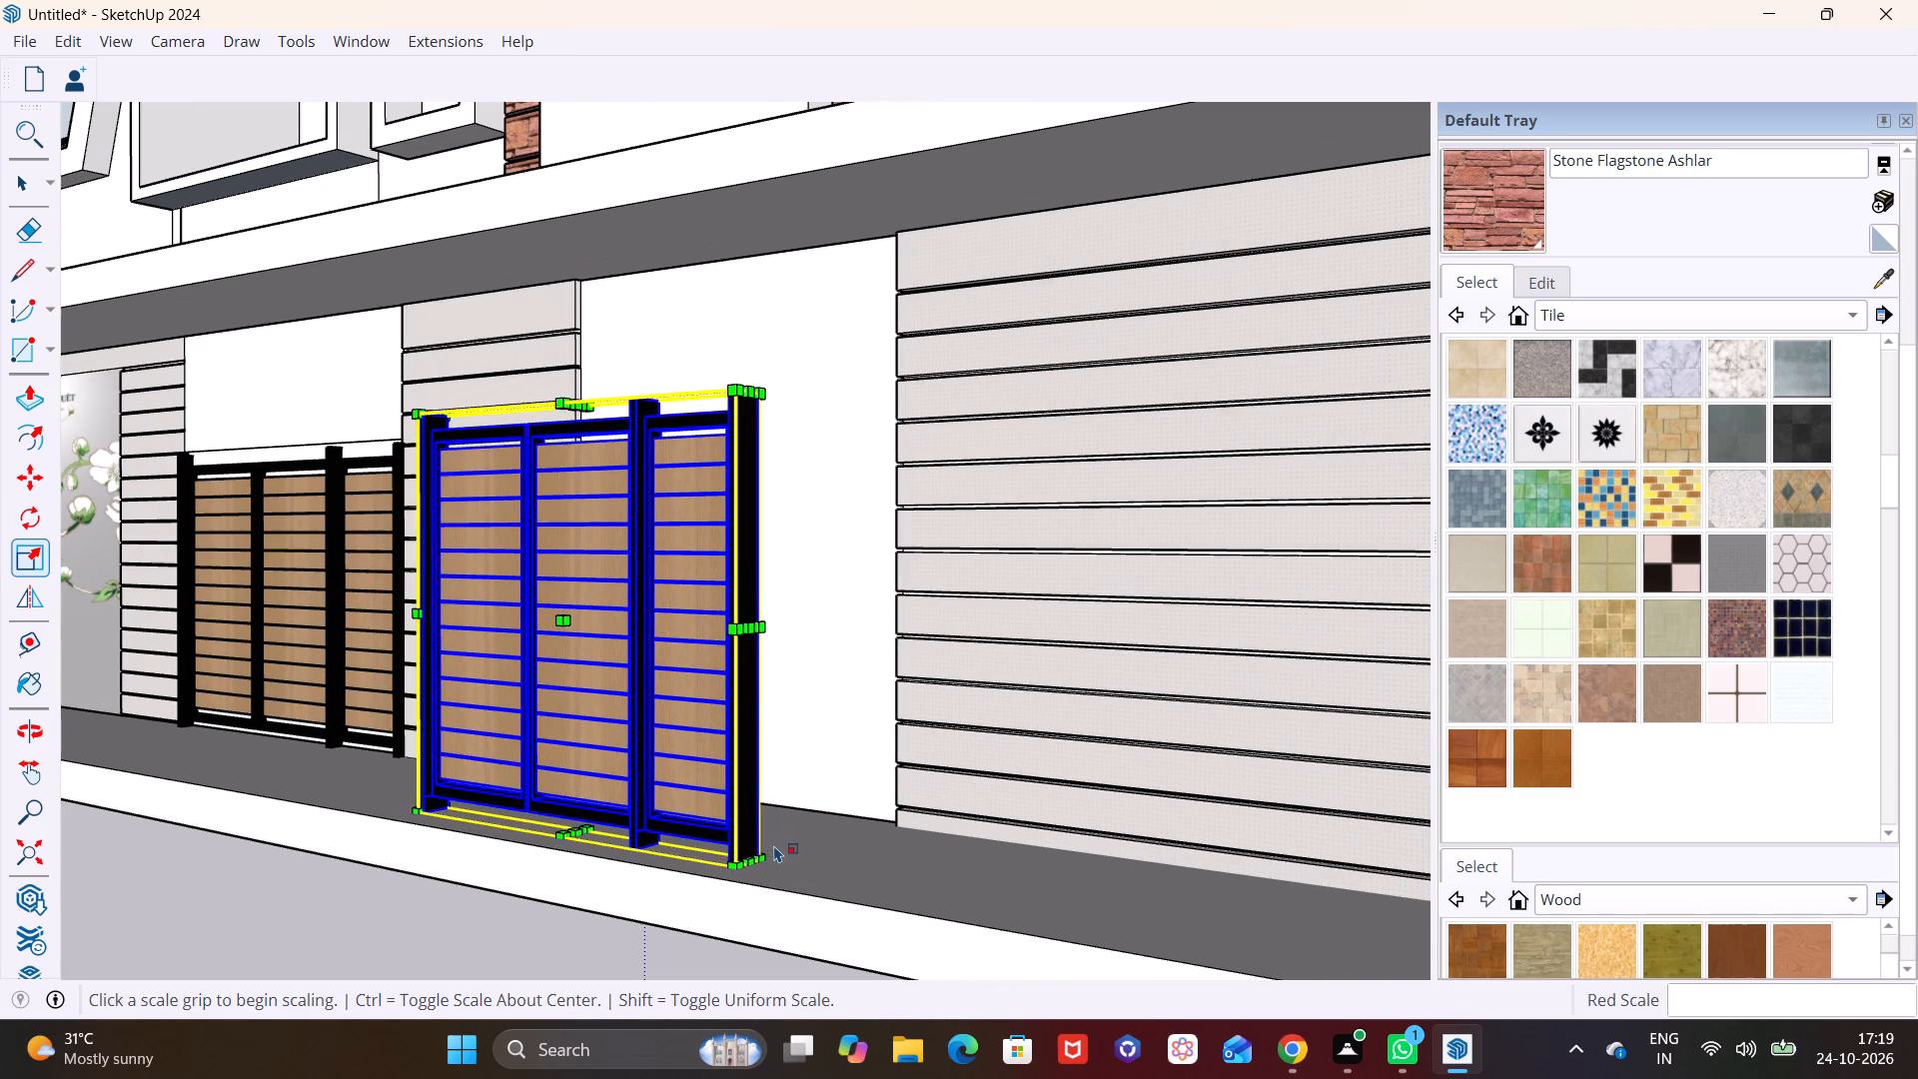
{"action": "key", "text": "m"}
{"action": "left_click_drag", "start_coordinate": [735, 871], "coordinate": [760, 853]}
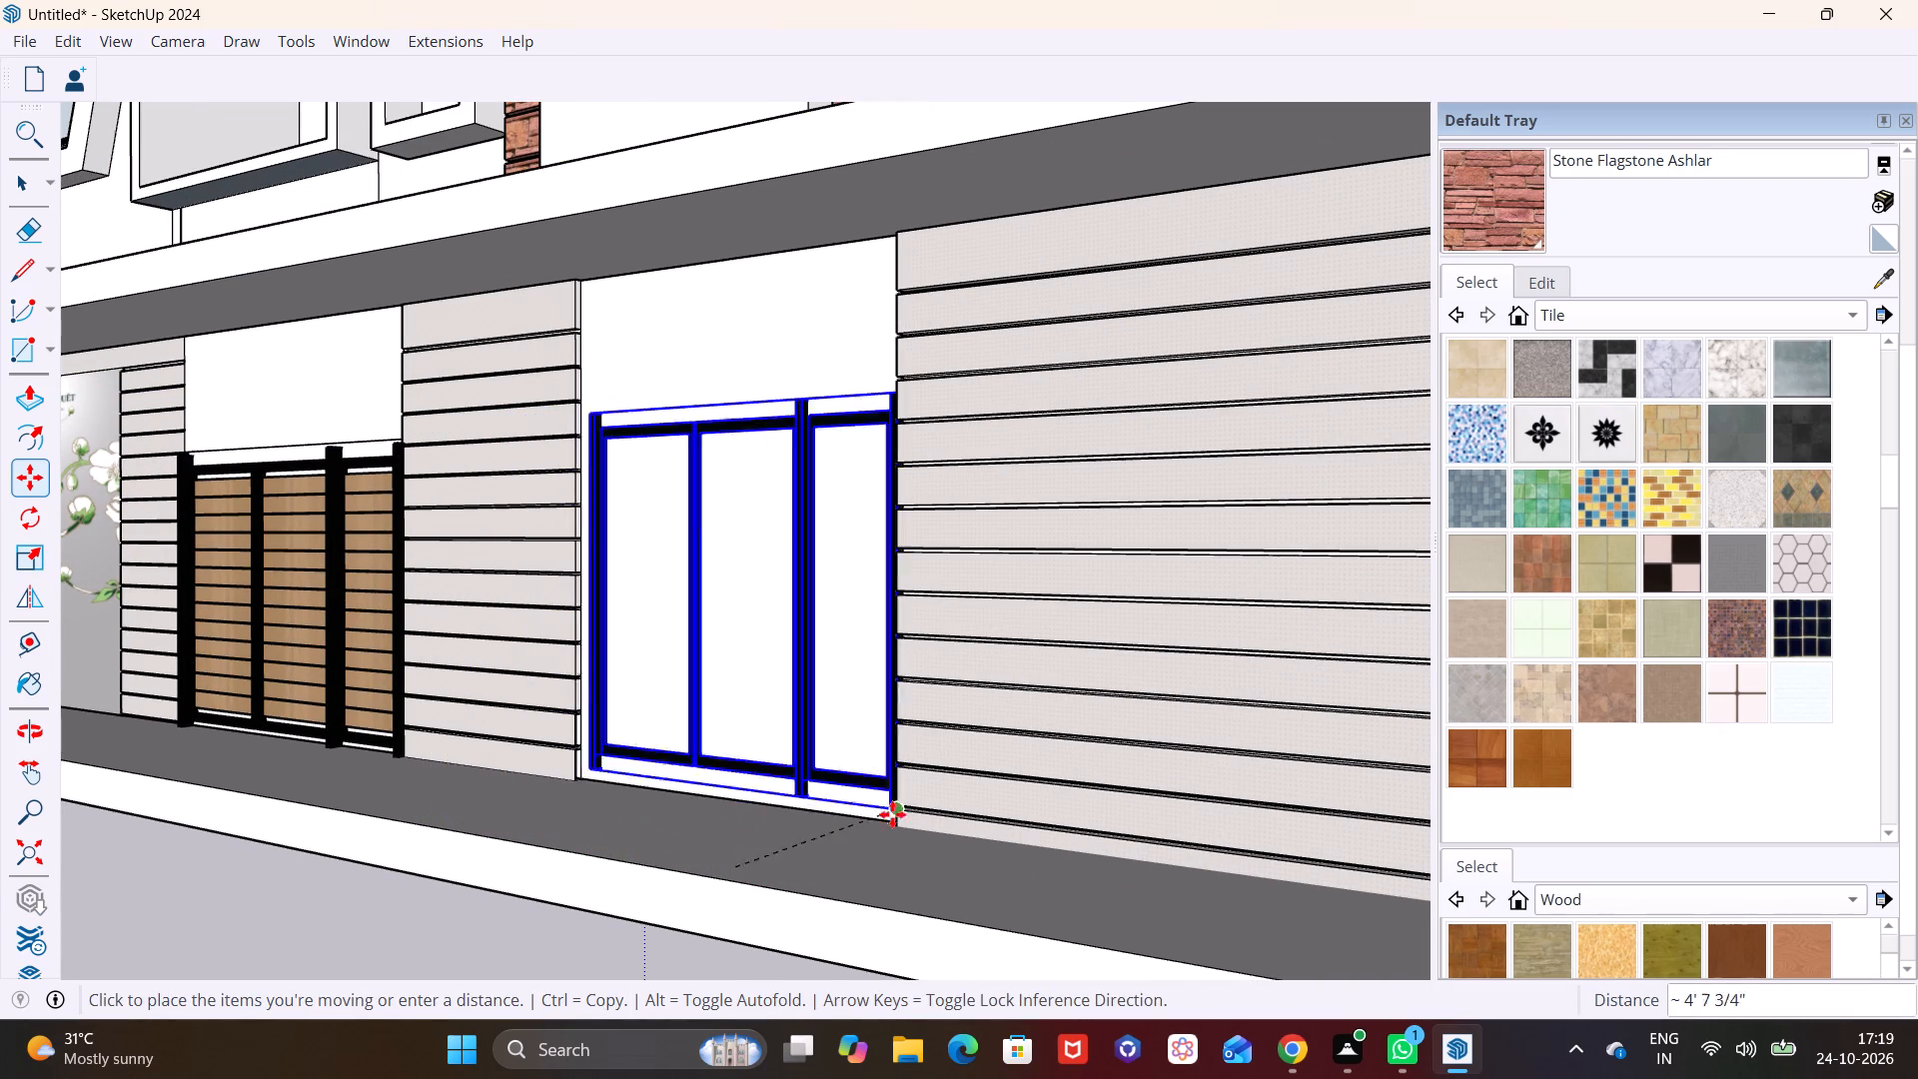
{"action": "scroll", "coordinate": [885, 811], "scroll_direction": "up", "scroll_amount": 4}
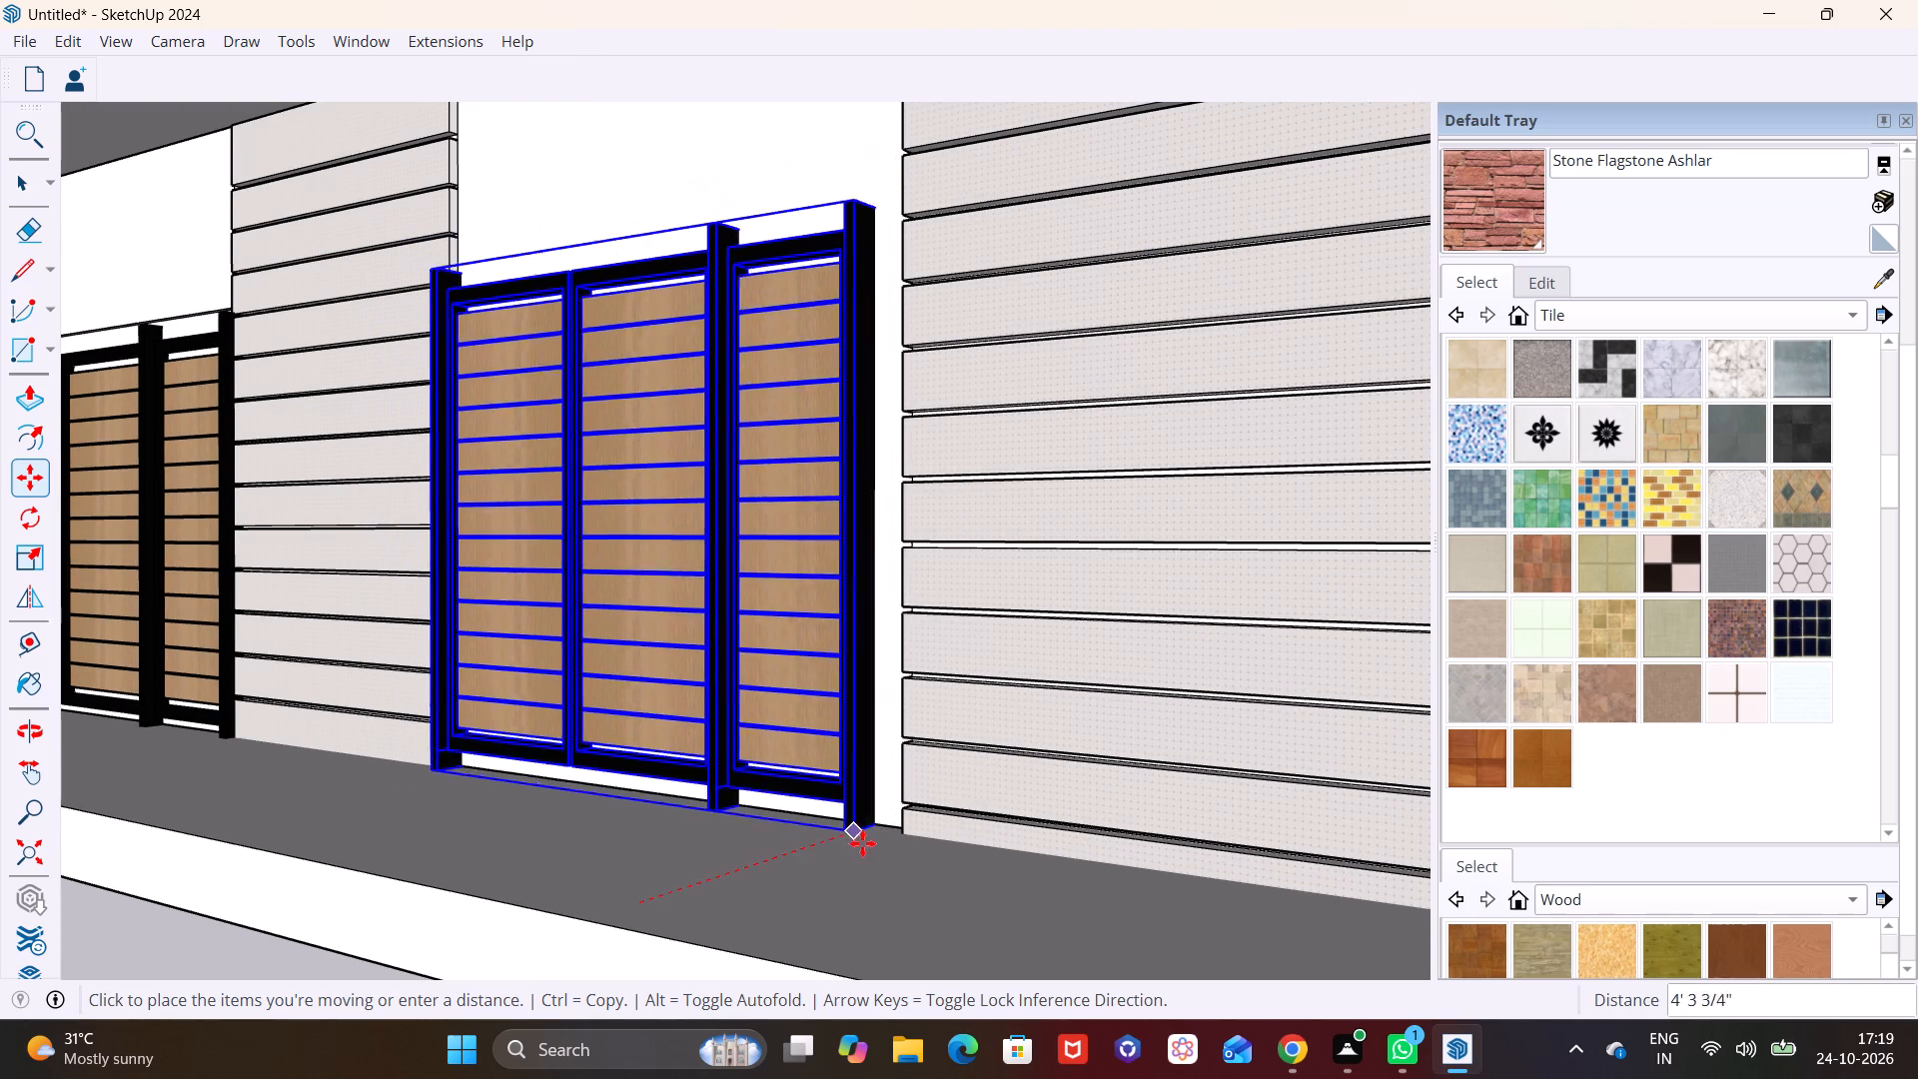
{"action": "left_click", "coordinate": [871, 855]}
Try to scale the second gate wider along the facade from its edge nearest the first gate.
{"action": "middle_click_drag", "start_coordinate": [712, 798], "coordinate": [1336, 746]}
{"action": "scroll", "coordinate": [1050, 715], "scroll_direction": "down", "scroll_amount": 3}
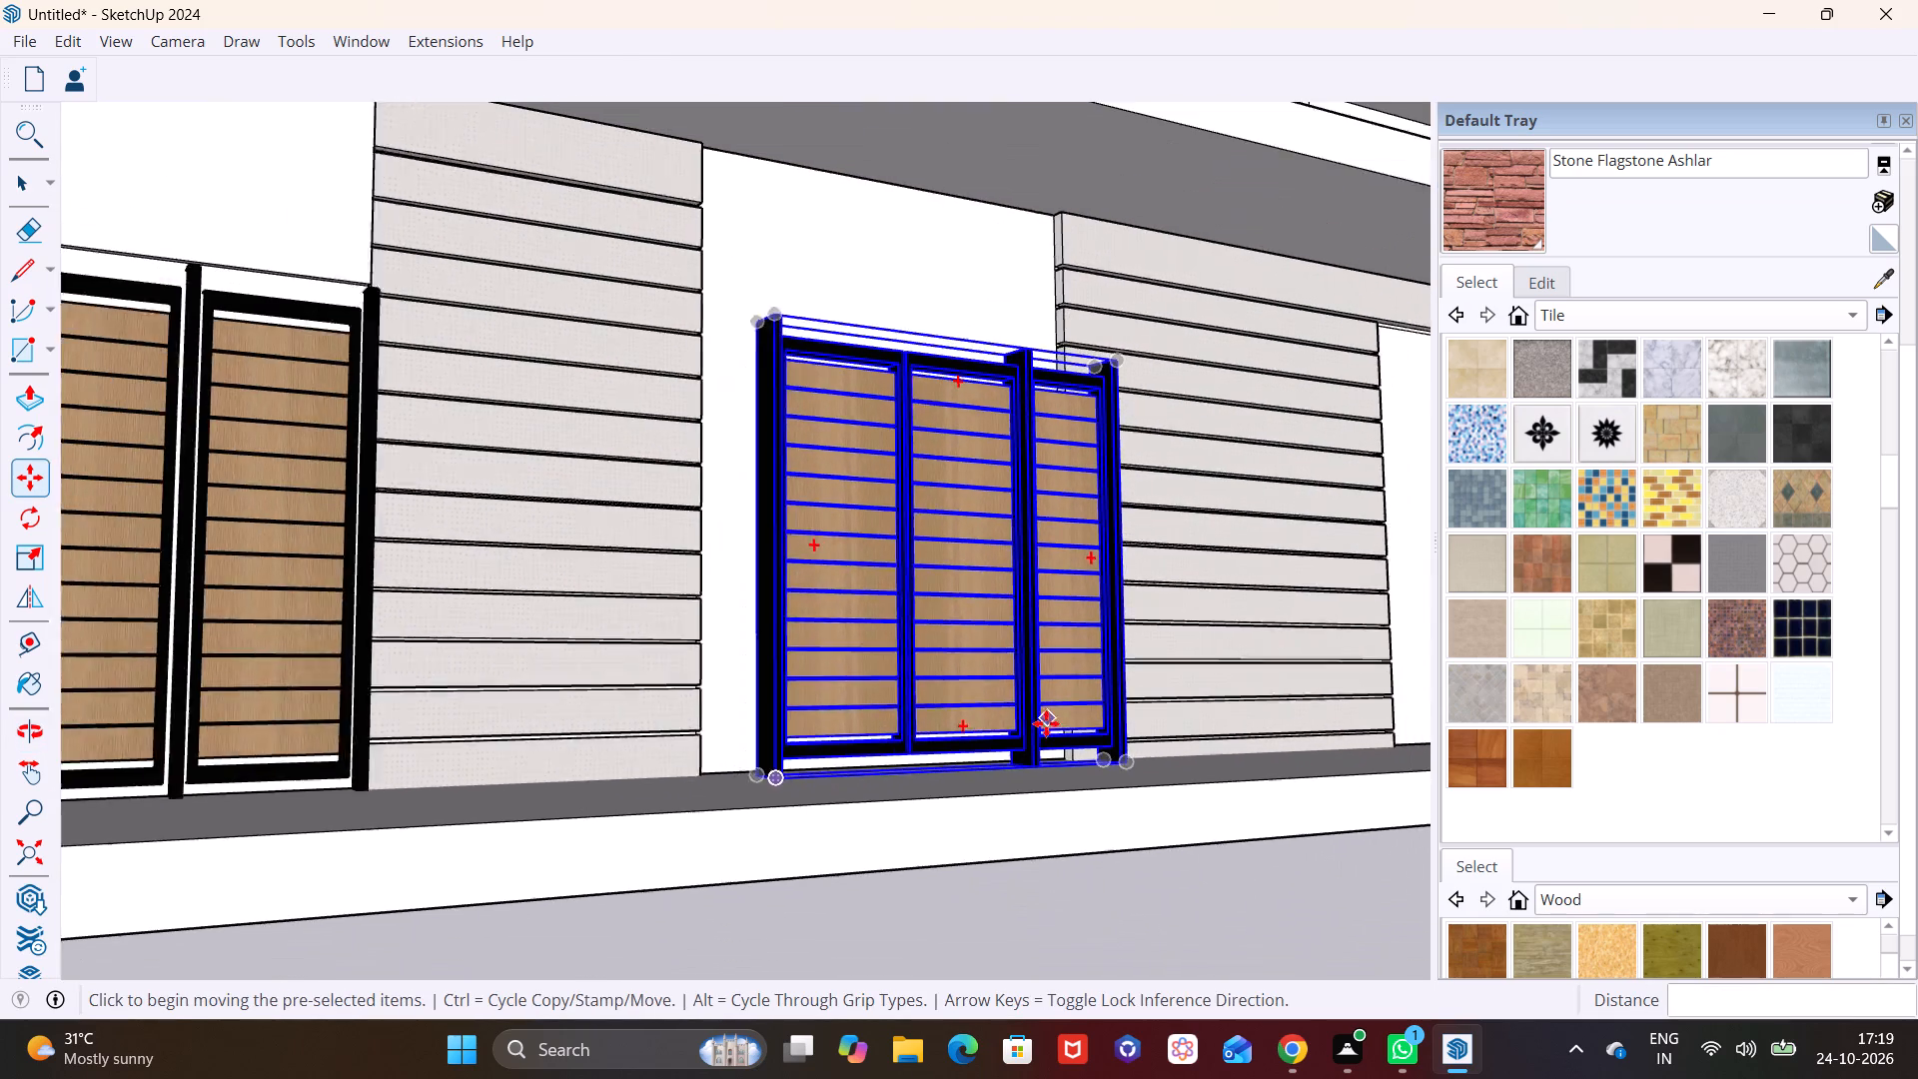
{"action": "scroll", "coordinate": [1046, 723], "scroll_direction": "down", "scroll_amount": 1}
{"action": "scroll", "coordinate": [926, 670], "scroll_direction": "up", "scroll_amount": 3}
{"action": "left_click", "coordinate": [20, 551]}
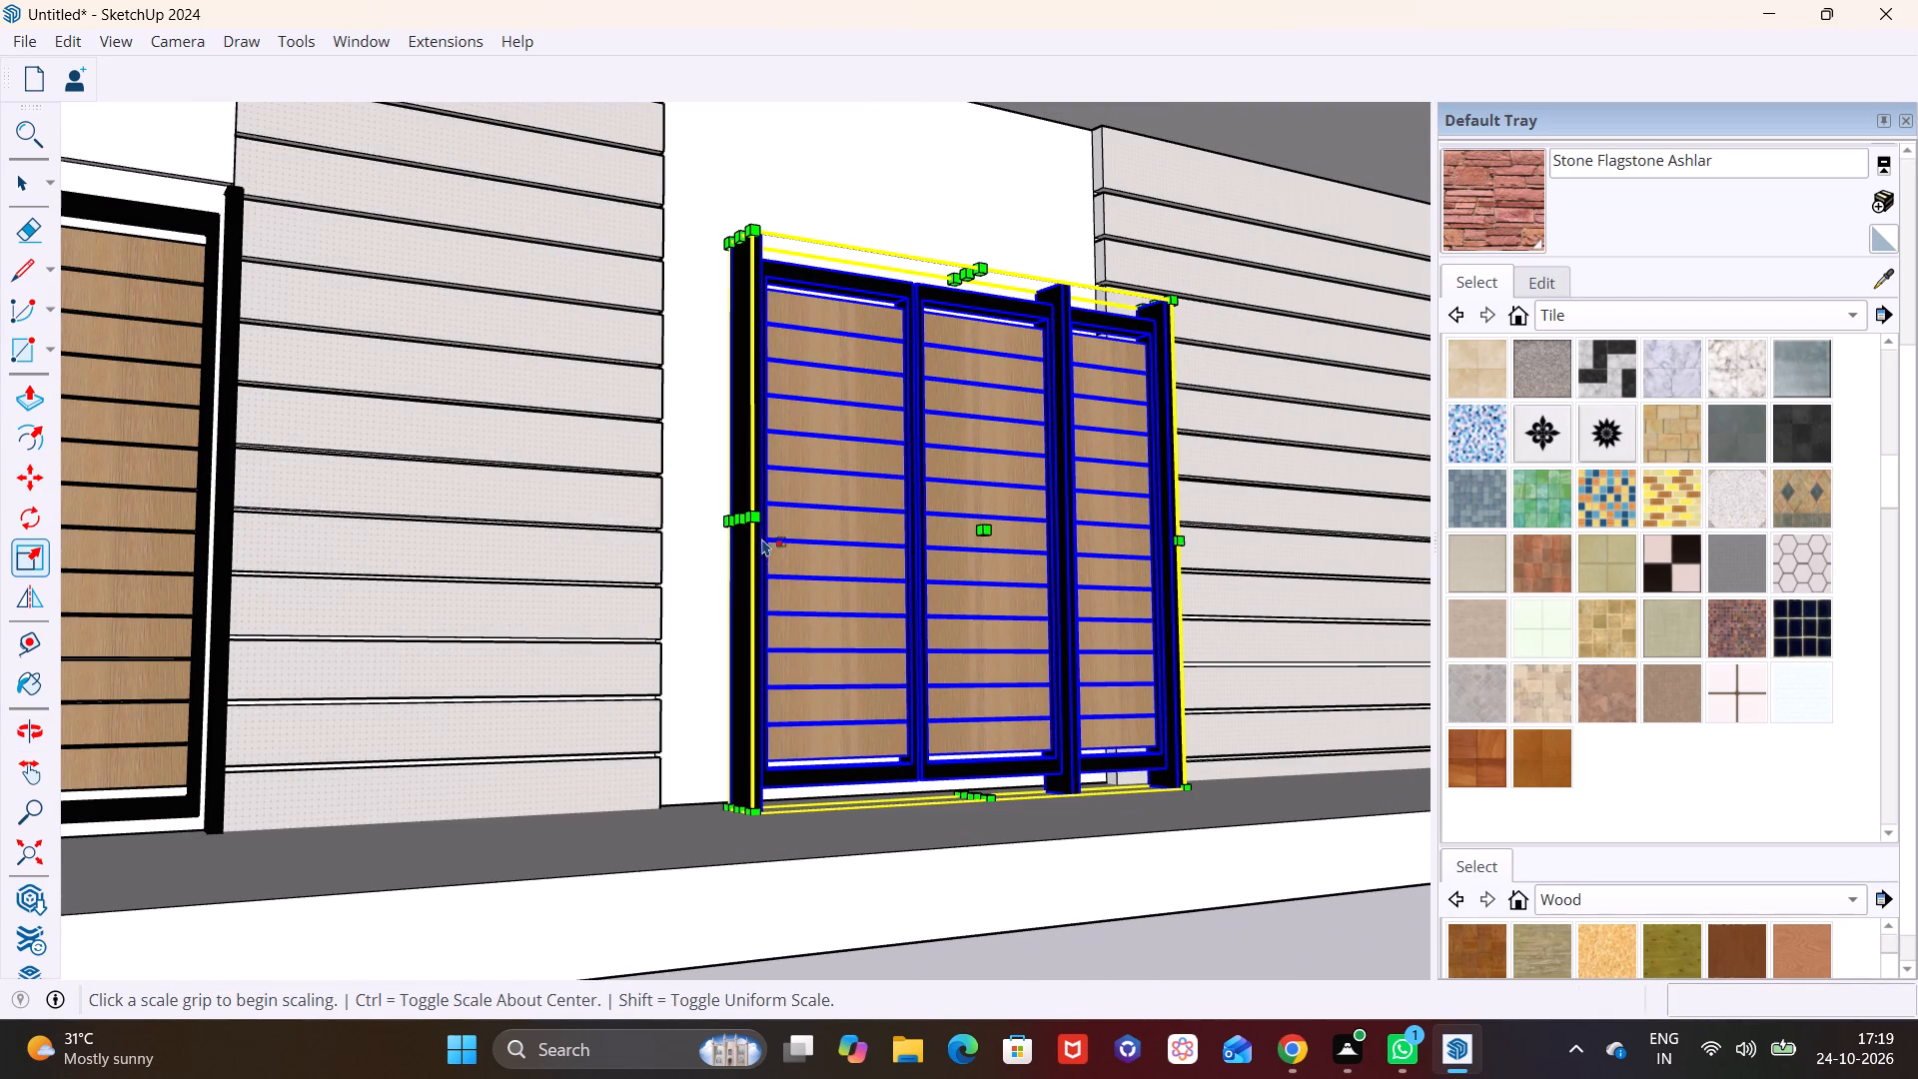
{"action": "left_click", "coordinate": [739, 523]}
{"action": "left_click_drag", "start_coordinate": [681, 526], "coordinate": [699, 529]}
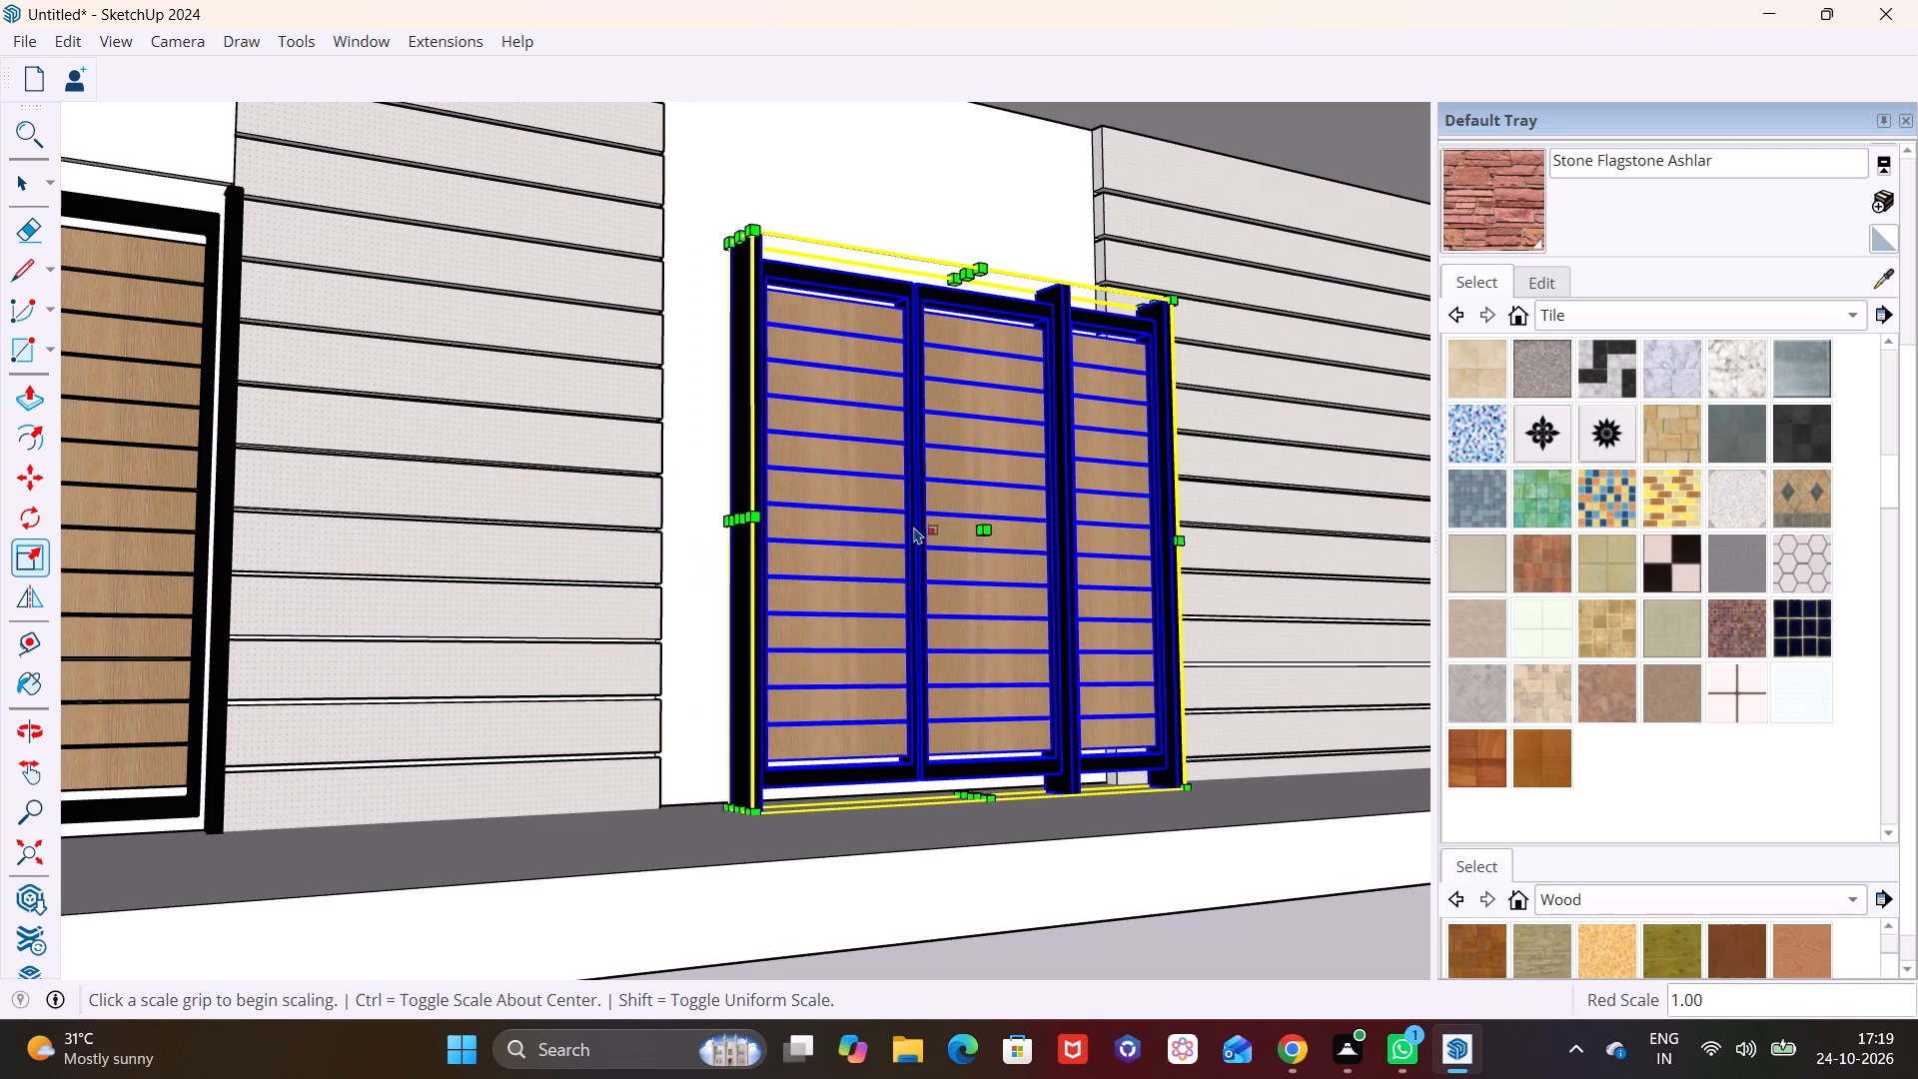
Move the second gate about 1' 3" so it sits between the two pillars of its bay, and deselect it.
{"action": "scroll", "coordinate": [925, 524], "scroll_direction": "down", "scroll_amount": 5}
{"action": "middle_click_drag", "start_coordinate": [830, 624], "coordinate": [474, 620]}
{"action": "scroll", "coordinate": [1130, 586], "scroll_direction": "down", "scroll_amount": 2}
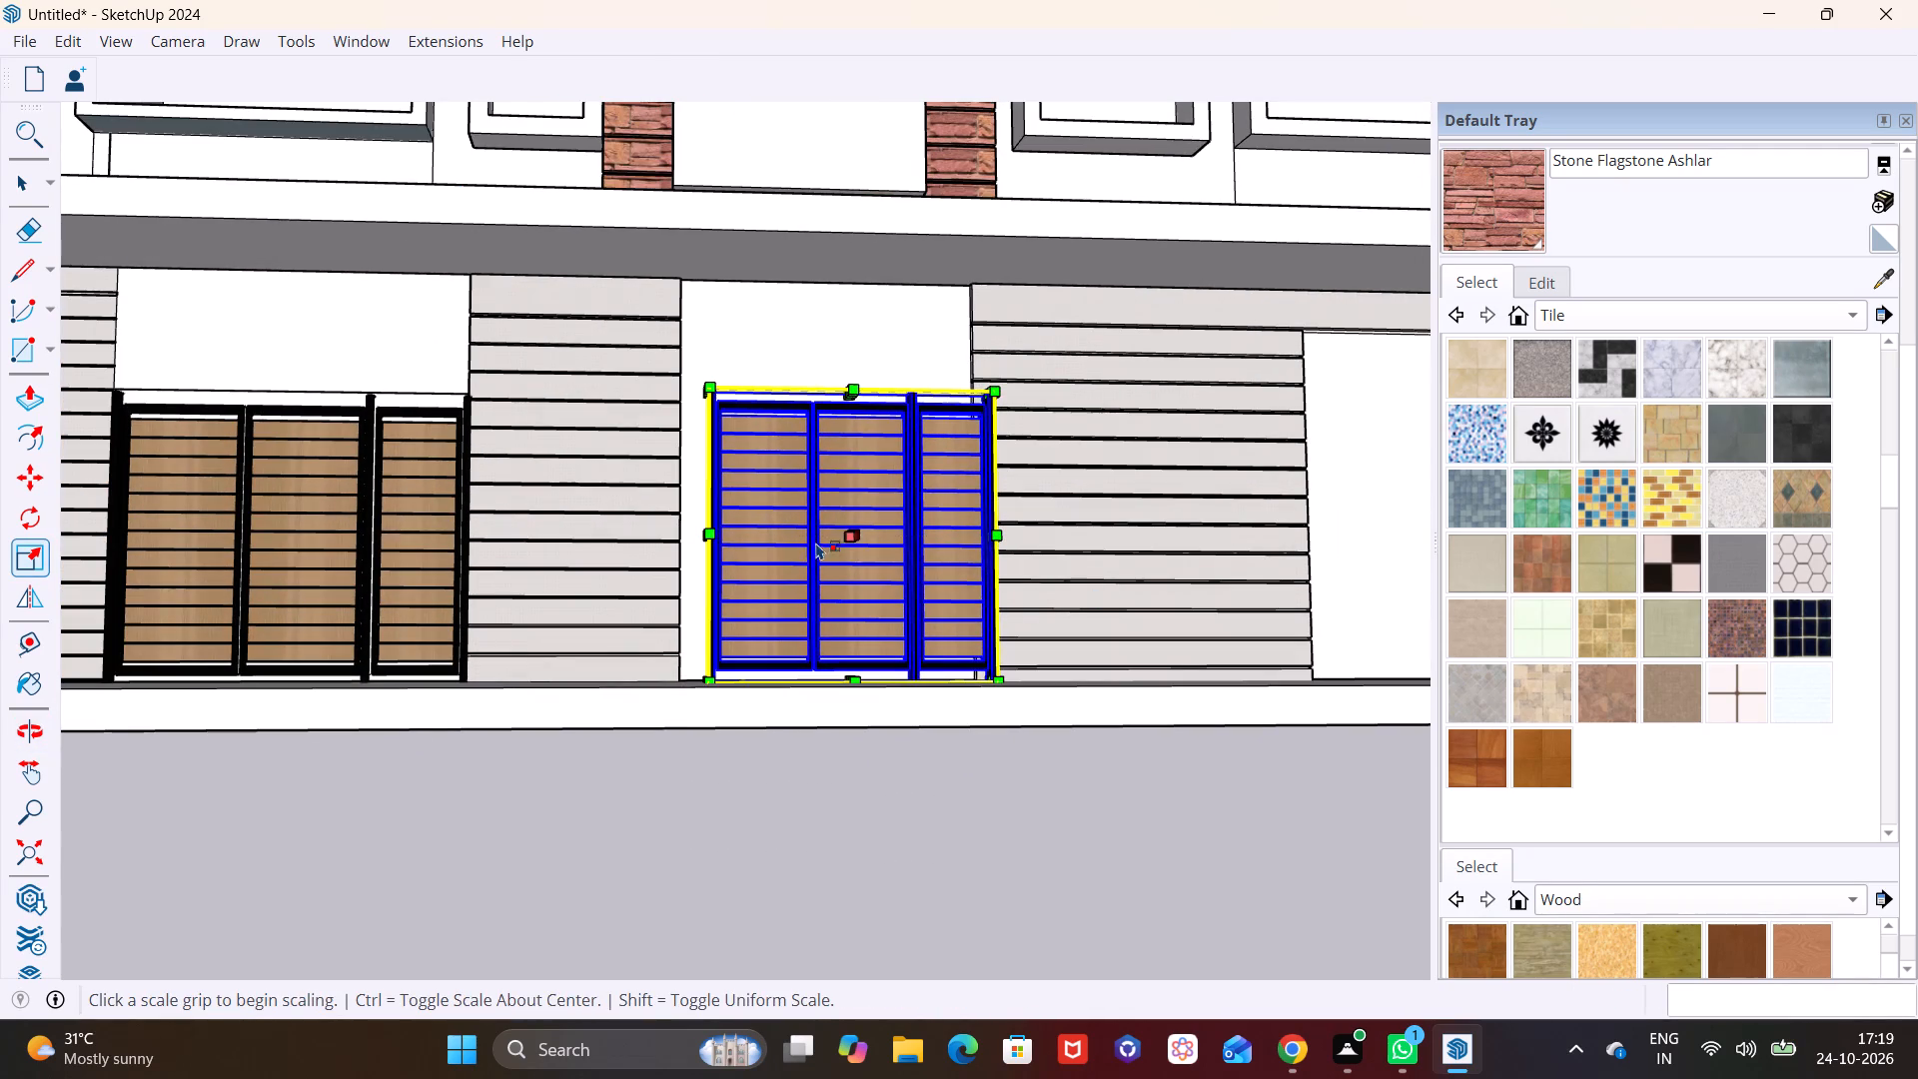
{"action": "middle_click_drag", "start_coordinate": [845, 470], "coordinate": [797, 539], "text": "shift"}
{"action": "middle_click_drag", "start_coordinate": [843, 565], "coordinate": [512, 656]}
{"action": "scroll", "coordinate": [774, 701], "scroll_direction": "up", "scroll_amount": 6}
{"action": "middle_click_drag", "start_coordinate": [732, 722], "coordinate": [1230, 719]}
{"action": "middle_click_drag", "start_coordinate": [876, 670], "coordinate": [902, 690]}
{"action": "key", "text": "m"}
{"action": "left_click", "coordinate": [692, 809]}
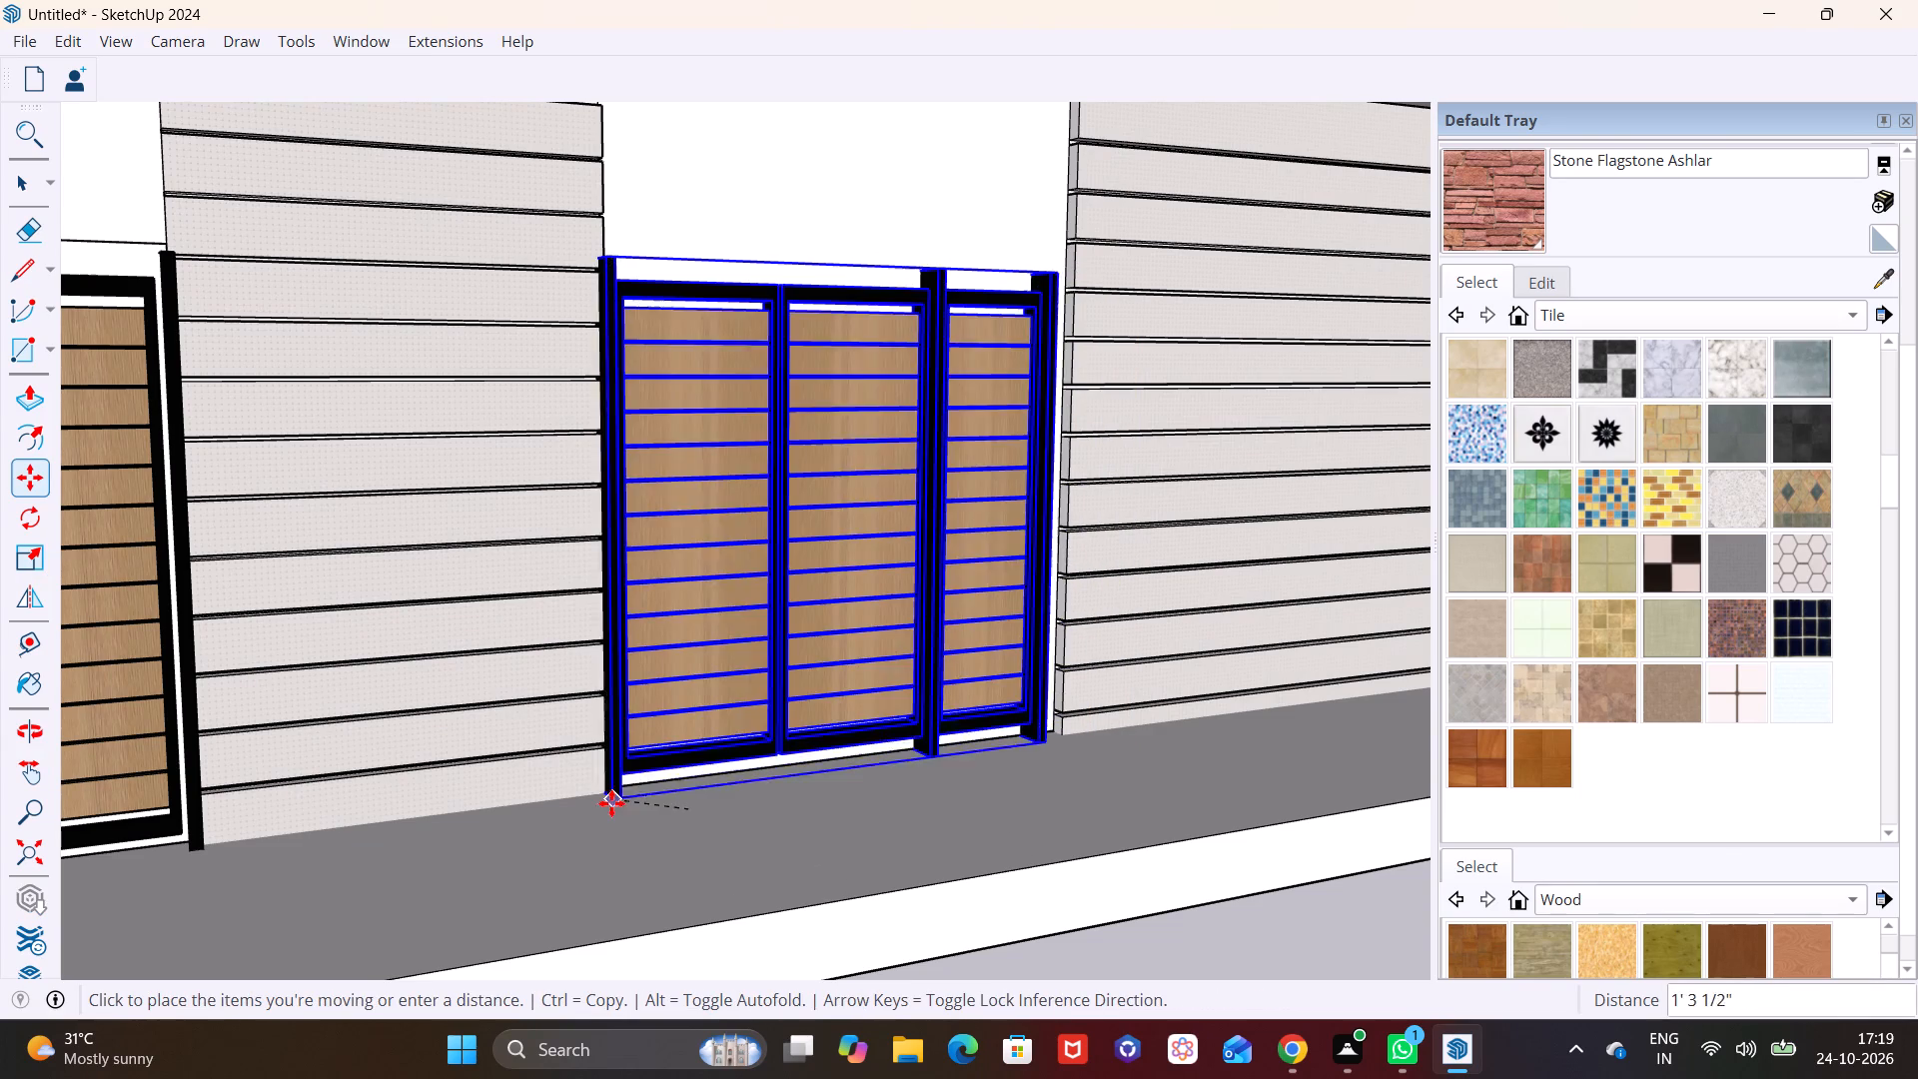
{"action": "left_click", "coordinate": [624, 795]}
{"action": "key", "text": "space"}
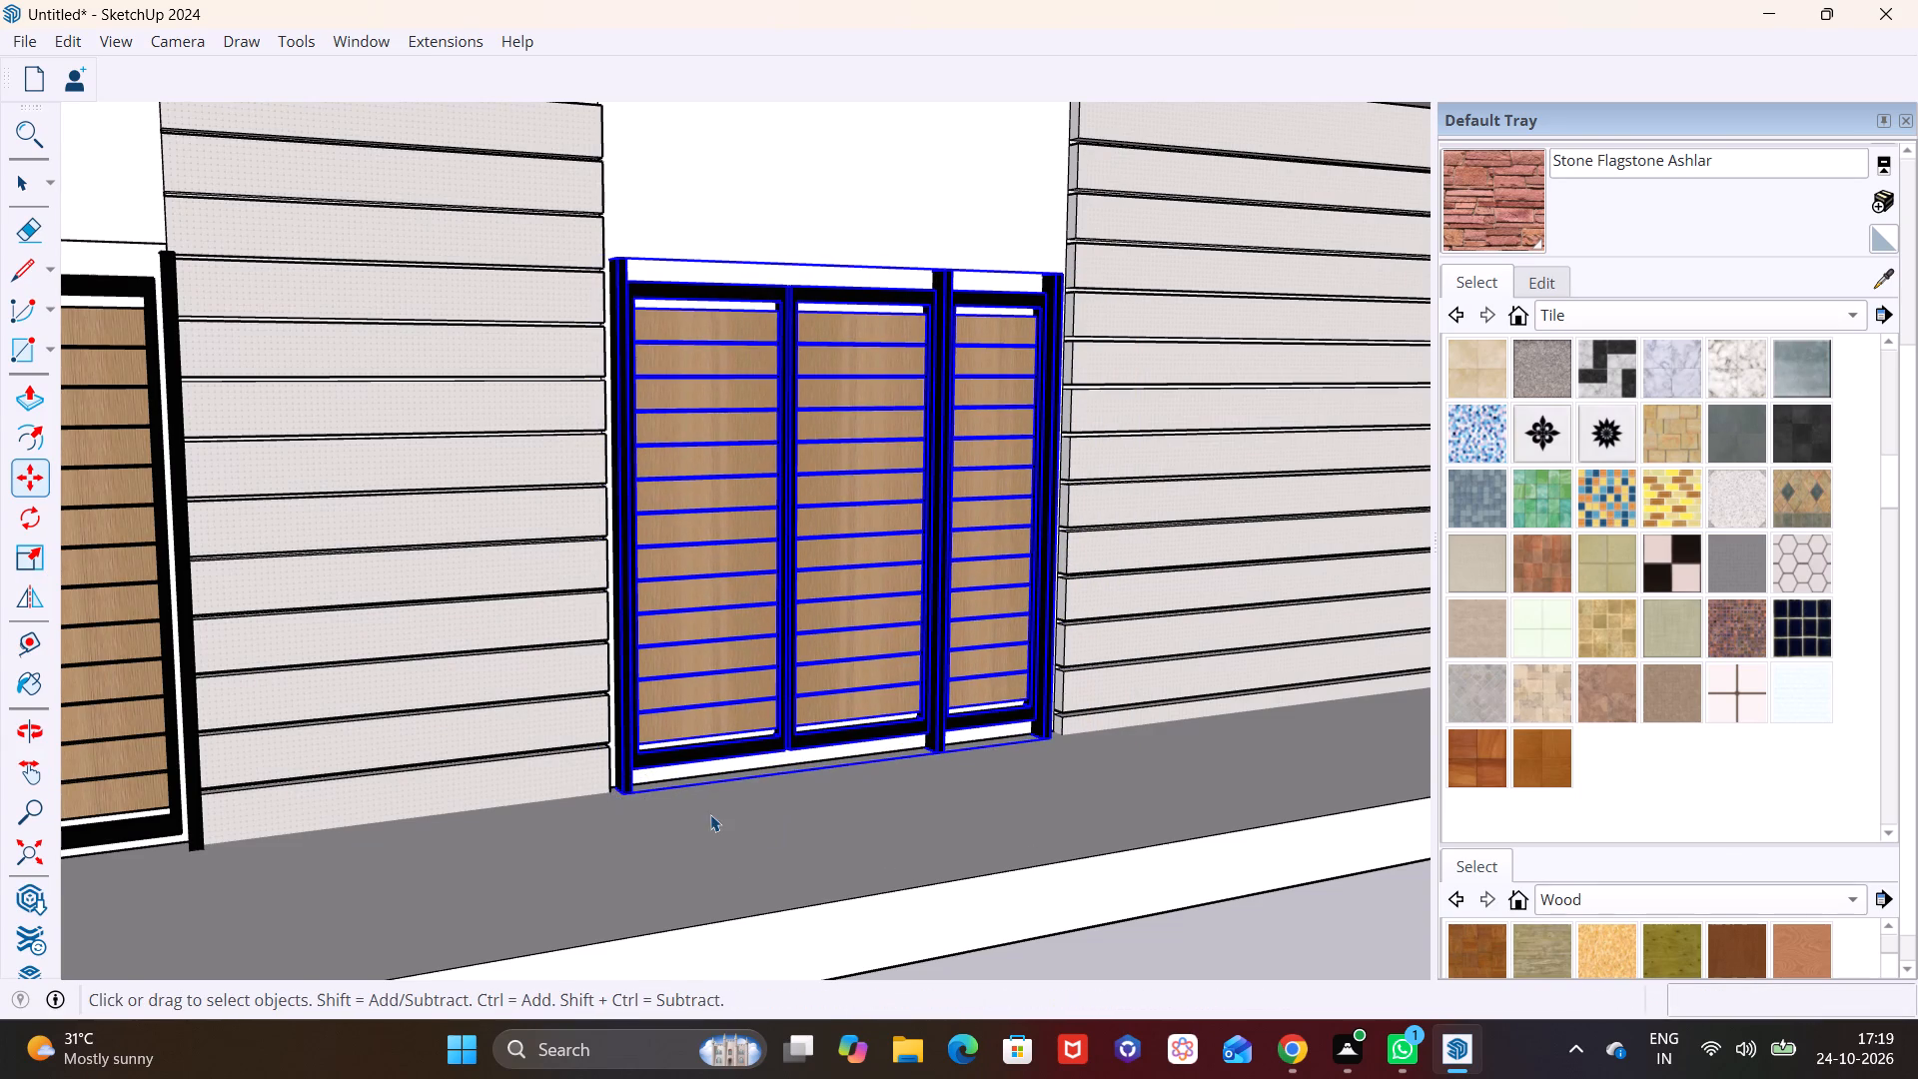
{"action": "left_click", "coordinate": [710, 814]}
Examine the whole building from several angles, checking the fitted gates, sticker bays and upper facade.
{"action": "scroll", "coordinate": [706, 794], "scroll_direction": "down", "scroll_amount": 7}
{"action": "middle_click_drag", "start_coordinate": [718, 812], "coordinate": [422, 777]}
{"action": "scroll", "coordinate": [429, 722], "scroll_direction": "down", "scroll_amount": 6}
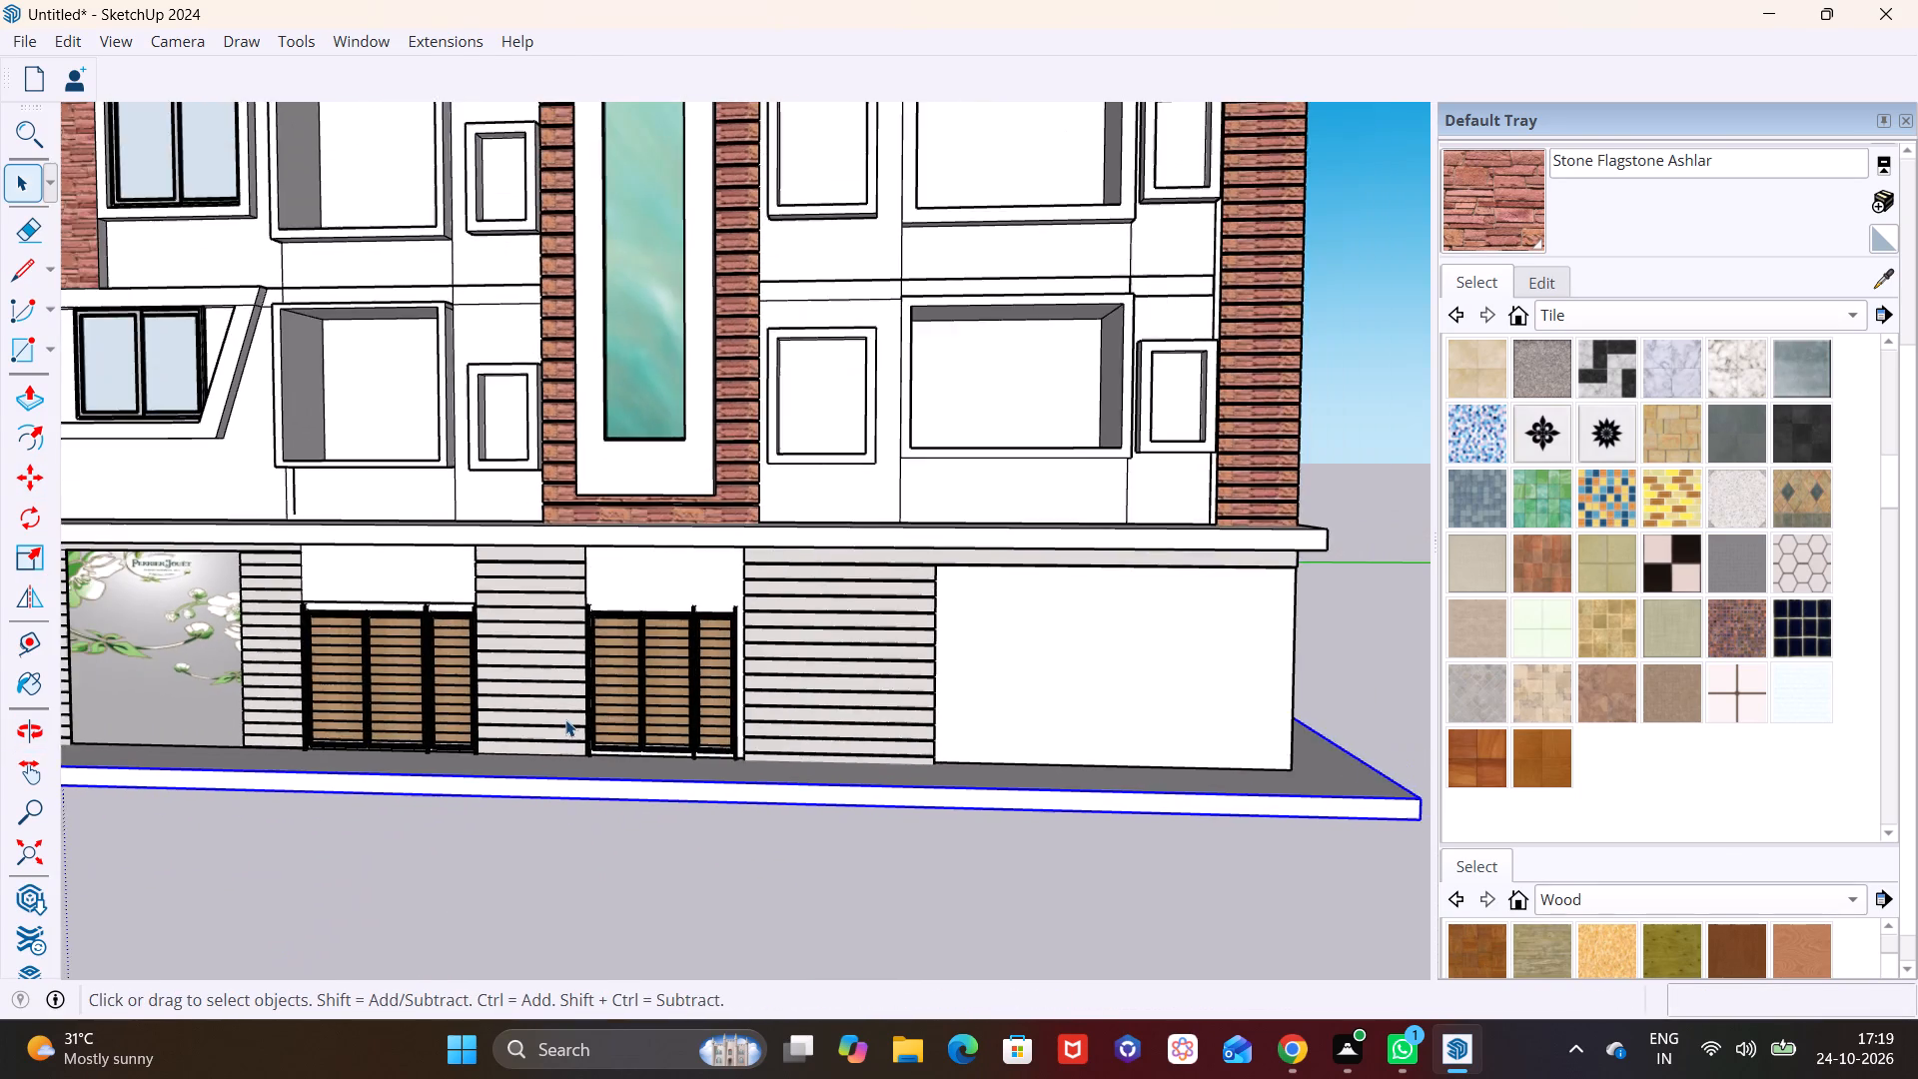
{"action": "scroll", "coordinate": [565, 719], "scroll_direction": "down", "scroll_amount": 2}
{"action": "middle_click_drag", "start_coordinate": [568, 722], "coordinate": [781, 712]}
{"action": "scroll", "coordinate": [784, 704], "scroll_direction": "down", "scroll_amount": 8}
{"action": "middle_click_drag", "start_coordinate": [811, 767], "coordinate": [1065, 726]}
{"action": "left_click", "coordinate": [851, 879]}
{"action": "middle_click_drag", "start_coordinate": [691, 813], "coordinate": [651, 897]}
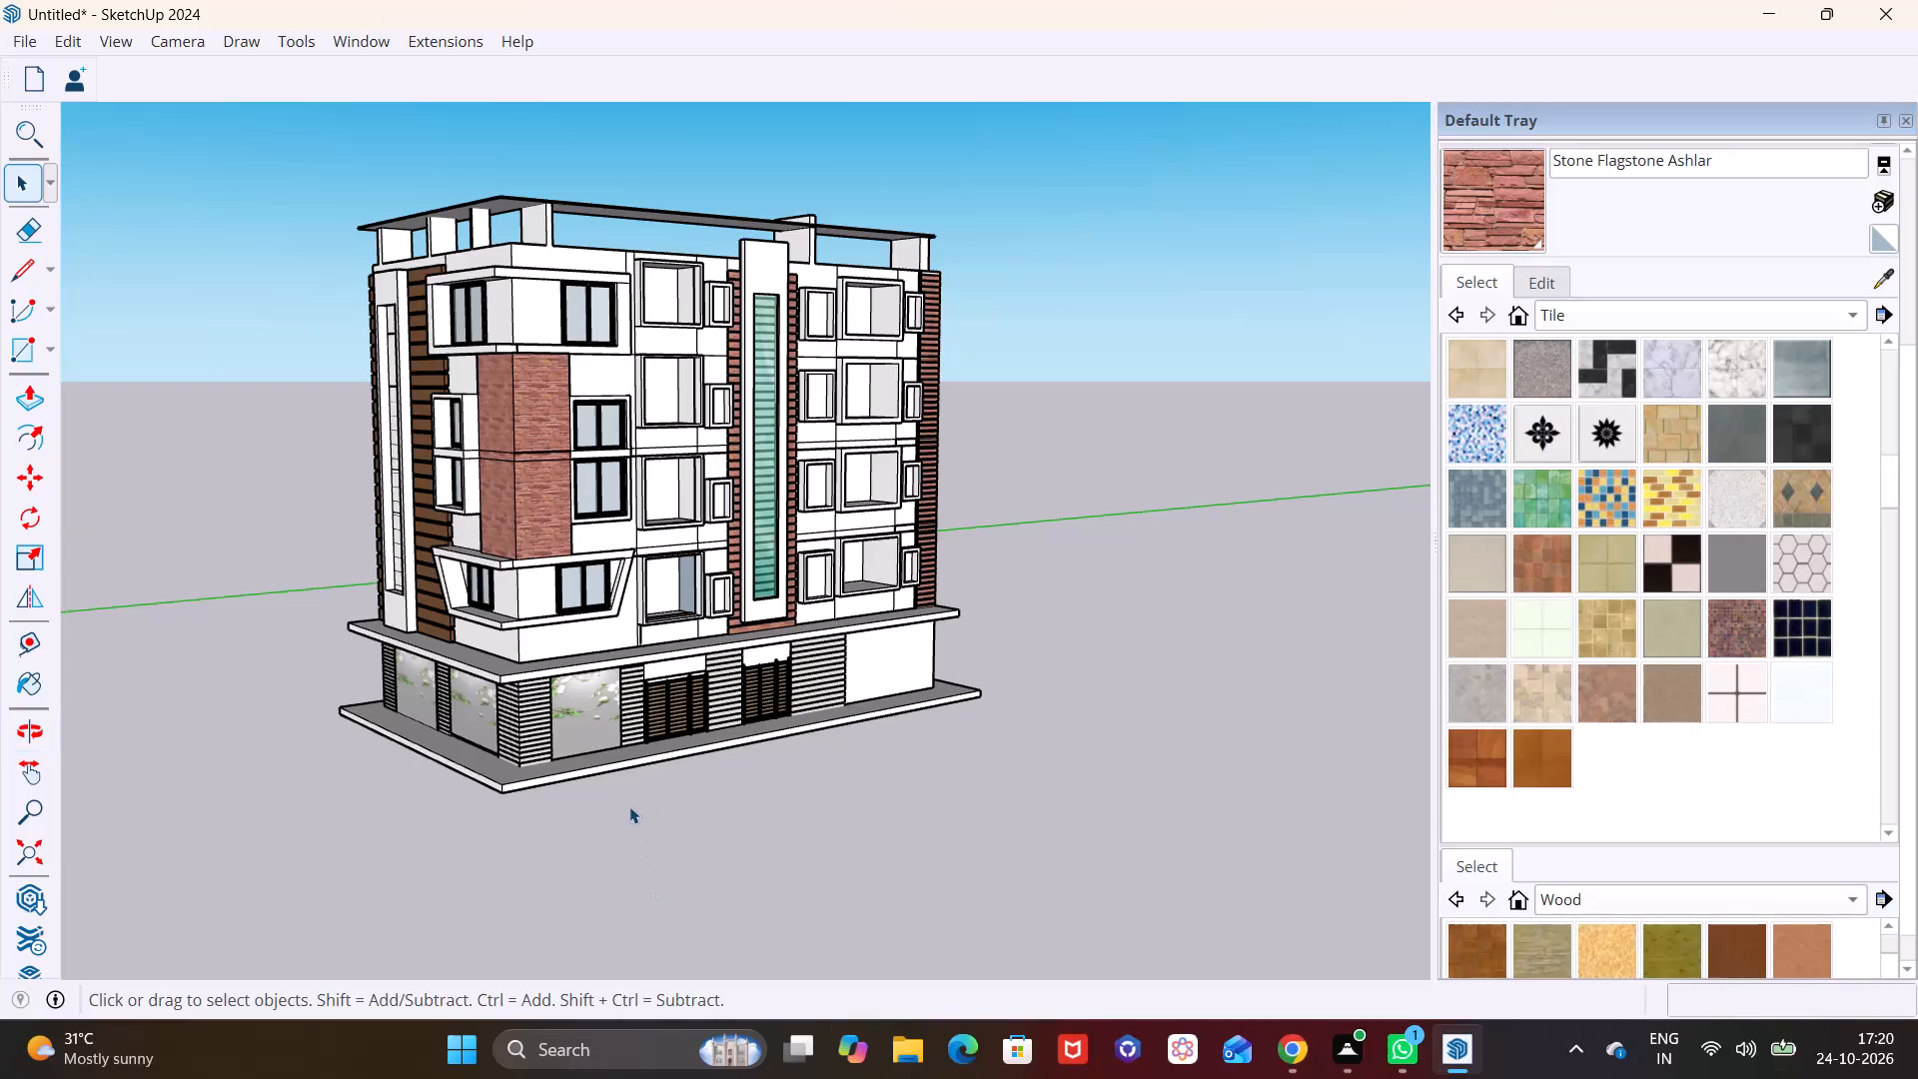
{"action": "scroll", "coordinate": [612, 815], "scroll_direction": "up", "scroll_amount": 2}
{"action": "scroll", "coordinate": [621, 794], "scroll_direction": "down", "scroll_amount": 2}
{"action": "middle_click_drag", "start_coordinate": [684, 720], "coordinate": [671, 798], "text": "shift"}
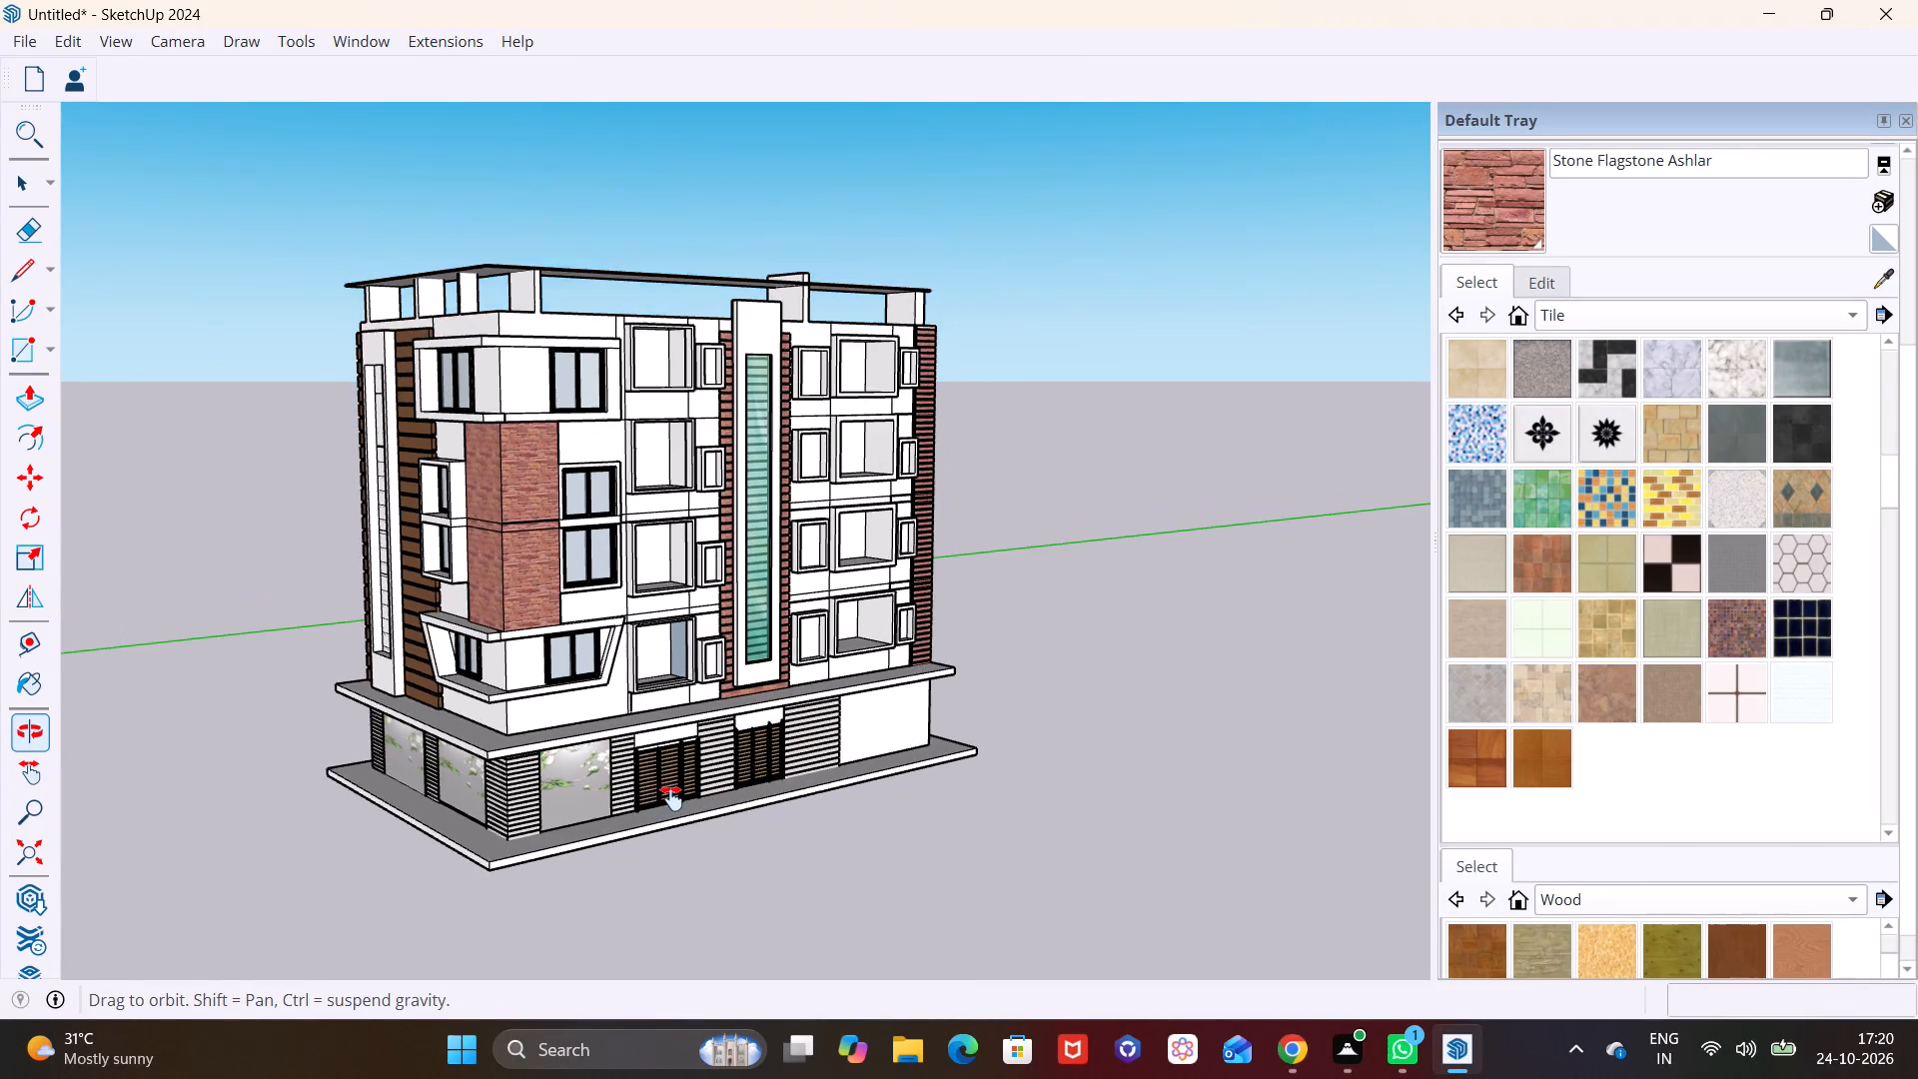
{"action": "middle_click_drag", "start_coordinate": [671, 798], "coordinate": [669, 802], "text": "shift"}
{"action": "scroll", "coordinate": [659, 636], "scroll_direction": "up", "scroll_amount": 5}
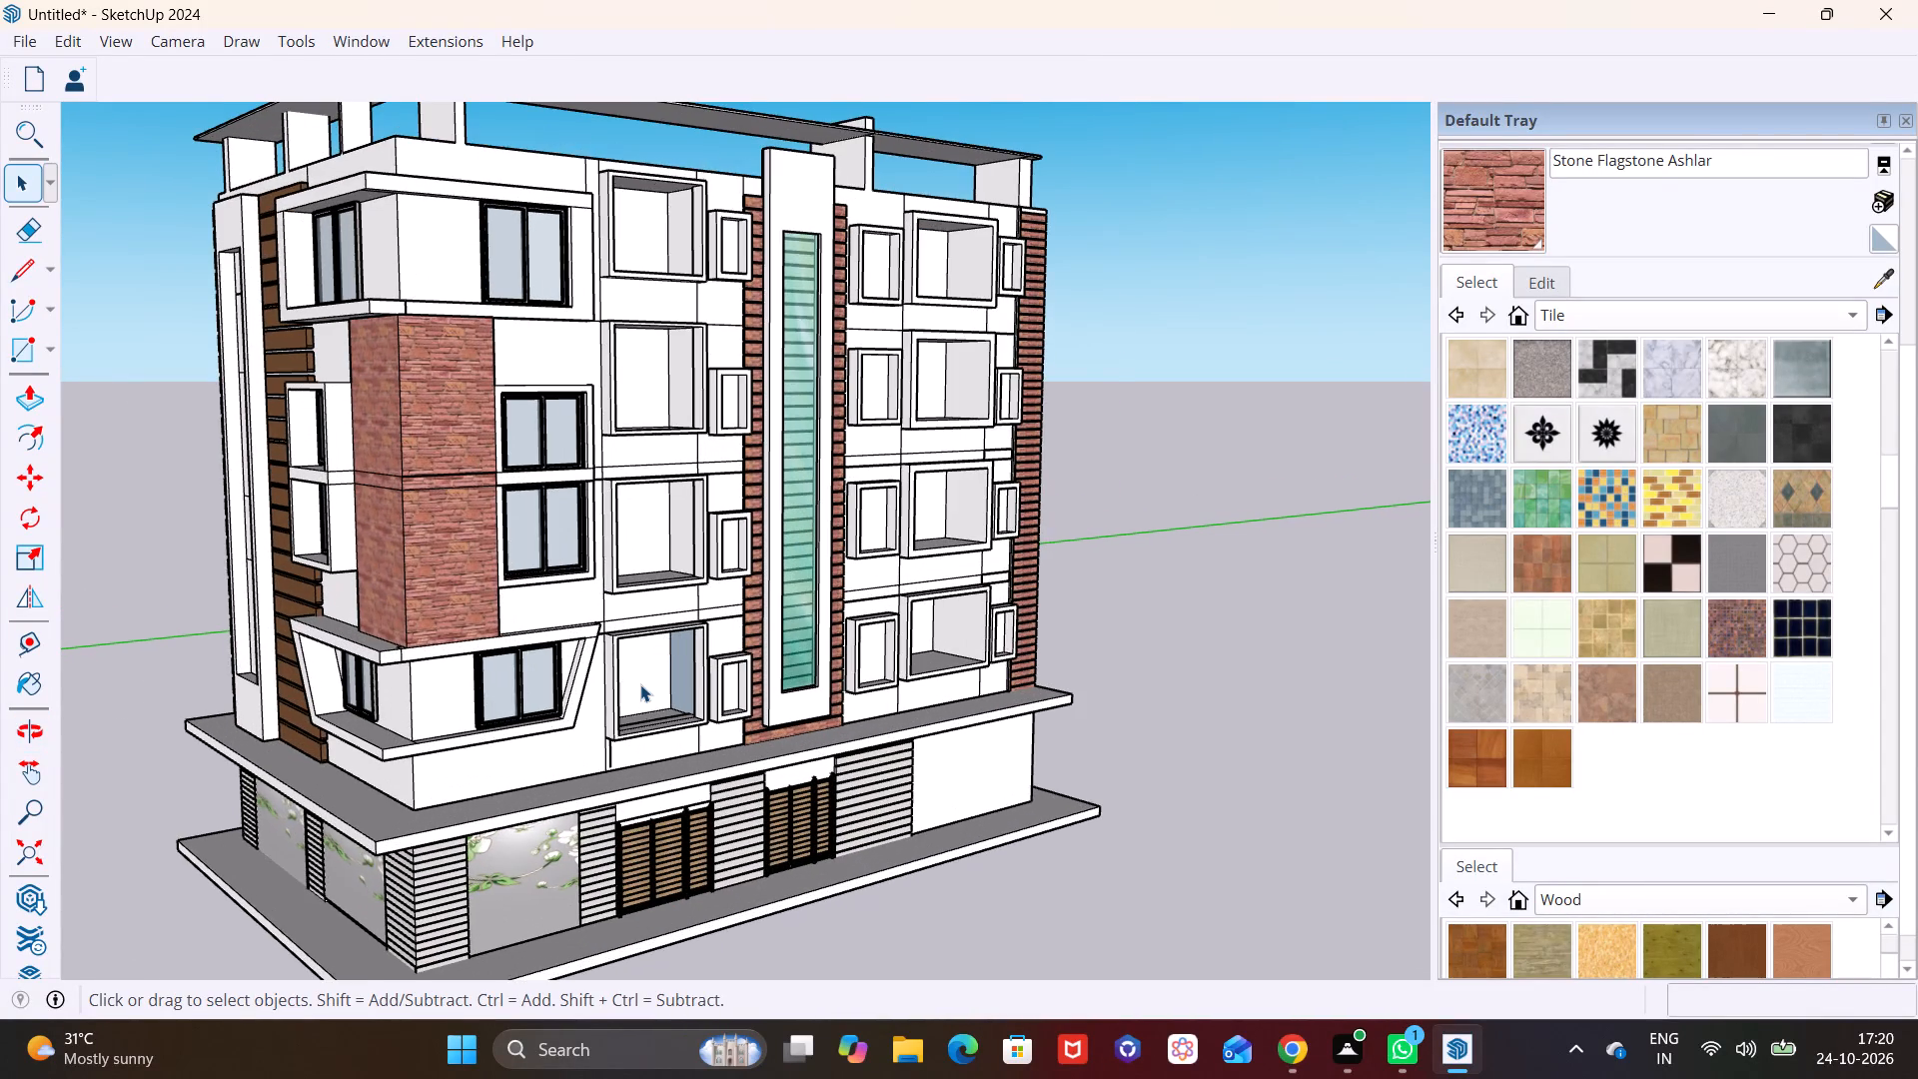
{"action": "scroll", "coordinate": [640, 684], "scroll_direction": "up", "scroll_amount": 1}
{"action": "scroll", "coordinate": [624, 682], "scroll_direction": "down", "scroll_amount": 4}
{"action": "middle_click_drag", "start_coordinate": [647, 703], "coordinate": [588, 649]}
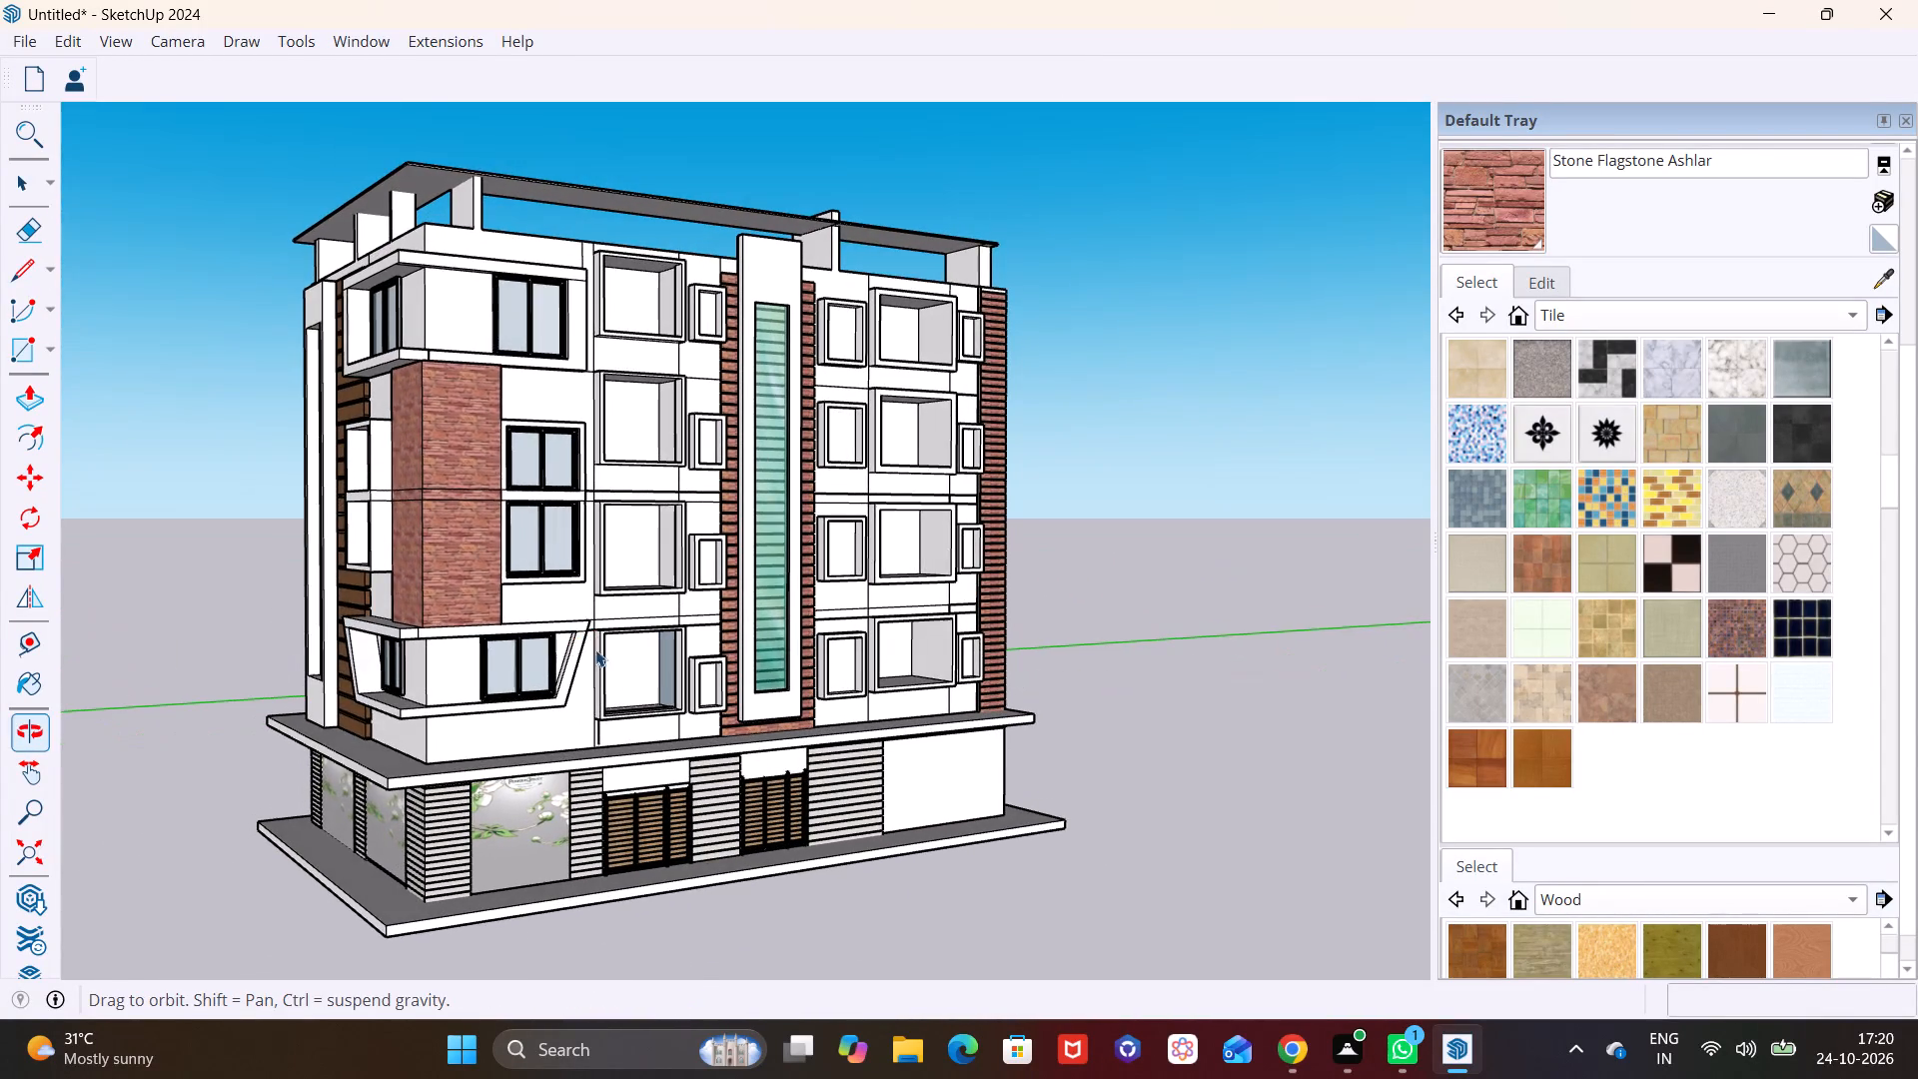
{"action": "scroll", "coordinate": [782, 580], "scroll_direction": "down", "scroll_amount": 1}
{"action": "middle_click_drag", "start_coordinate": [657, 577], "coordinate": [727, 590], "text": "shift"}
{"action": "scroll", "coordinate": [719, 577], "scroll_direction": "down", "scroll_amount": 1, "text": "shift"}
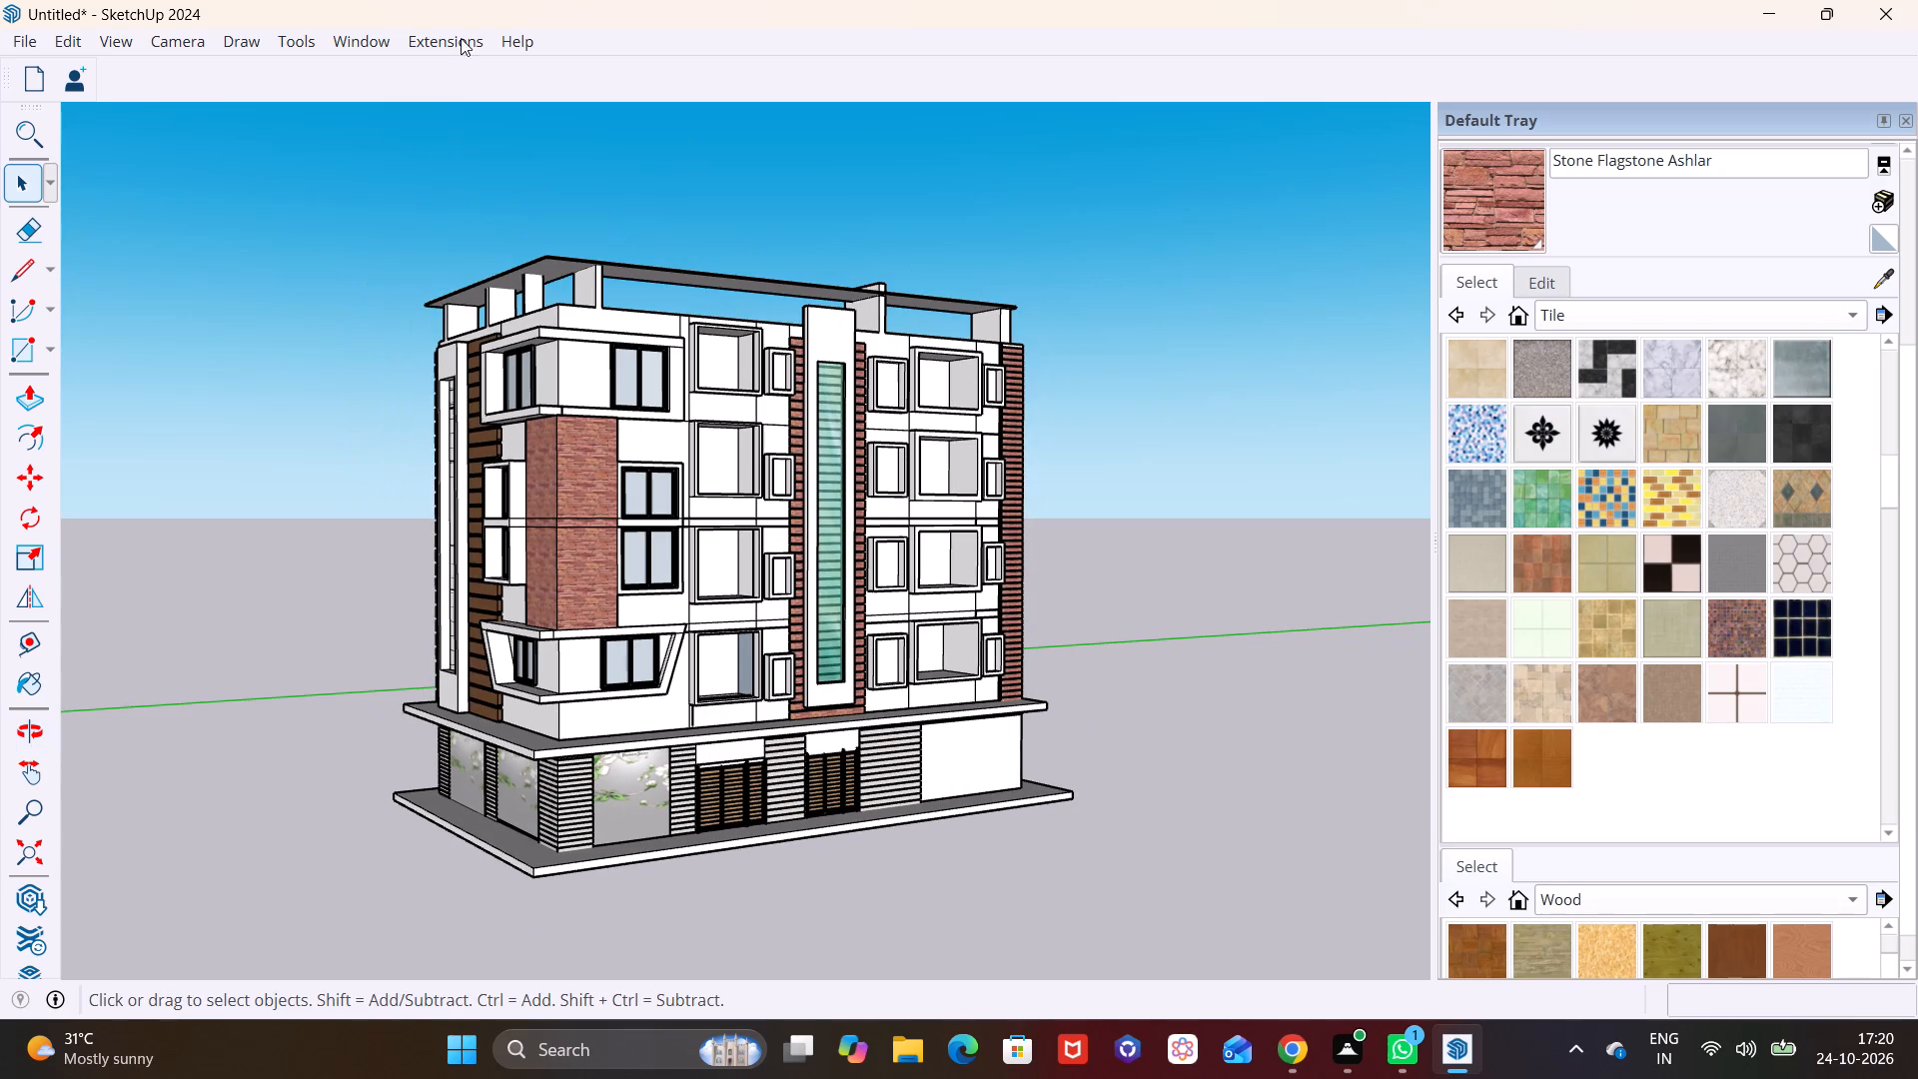
Search the 3D Warehouse for glass.
{"action": "left_click", "coordinate": [370, 51]}
{"action": "left_click", "coordinate": [410, 230]}
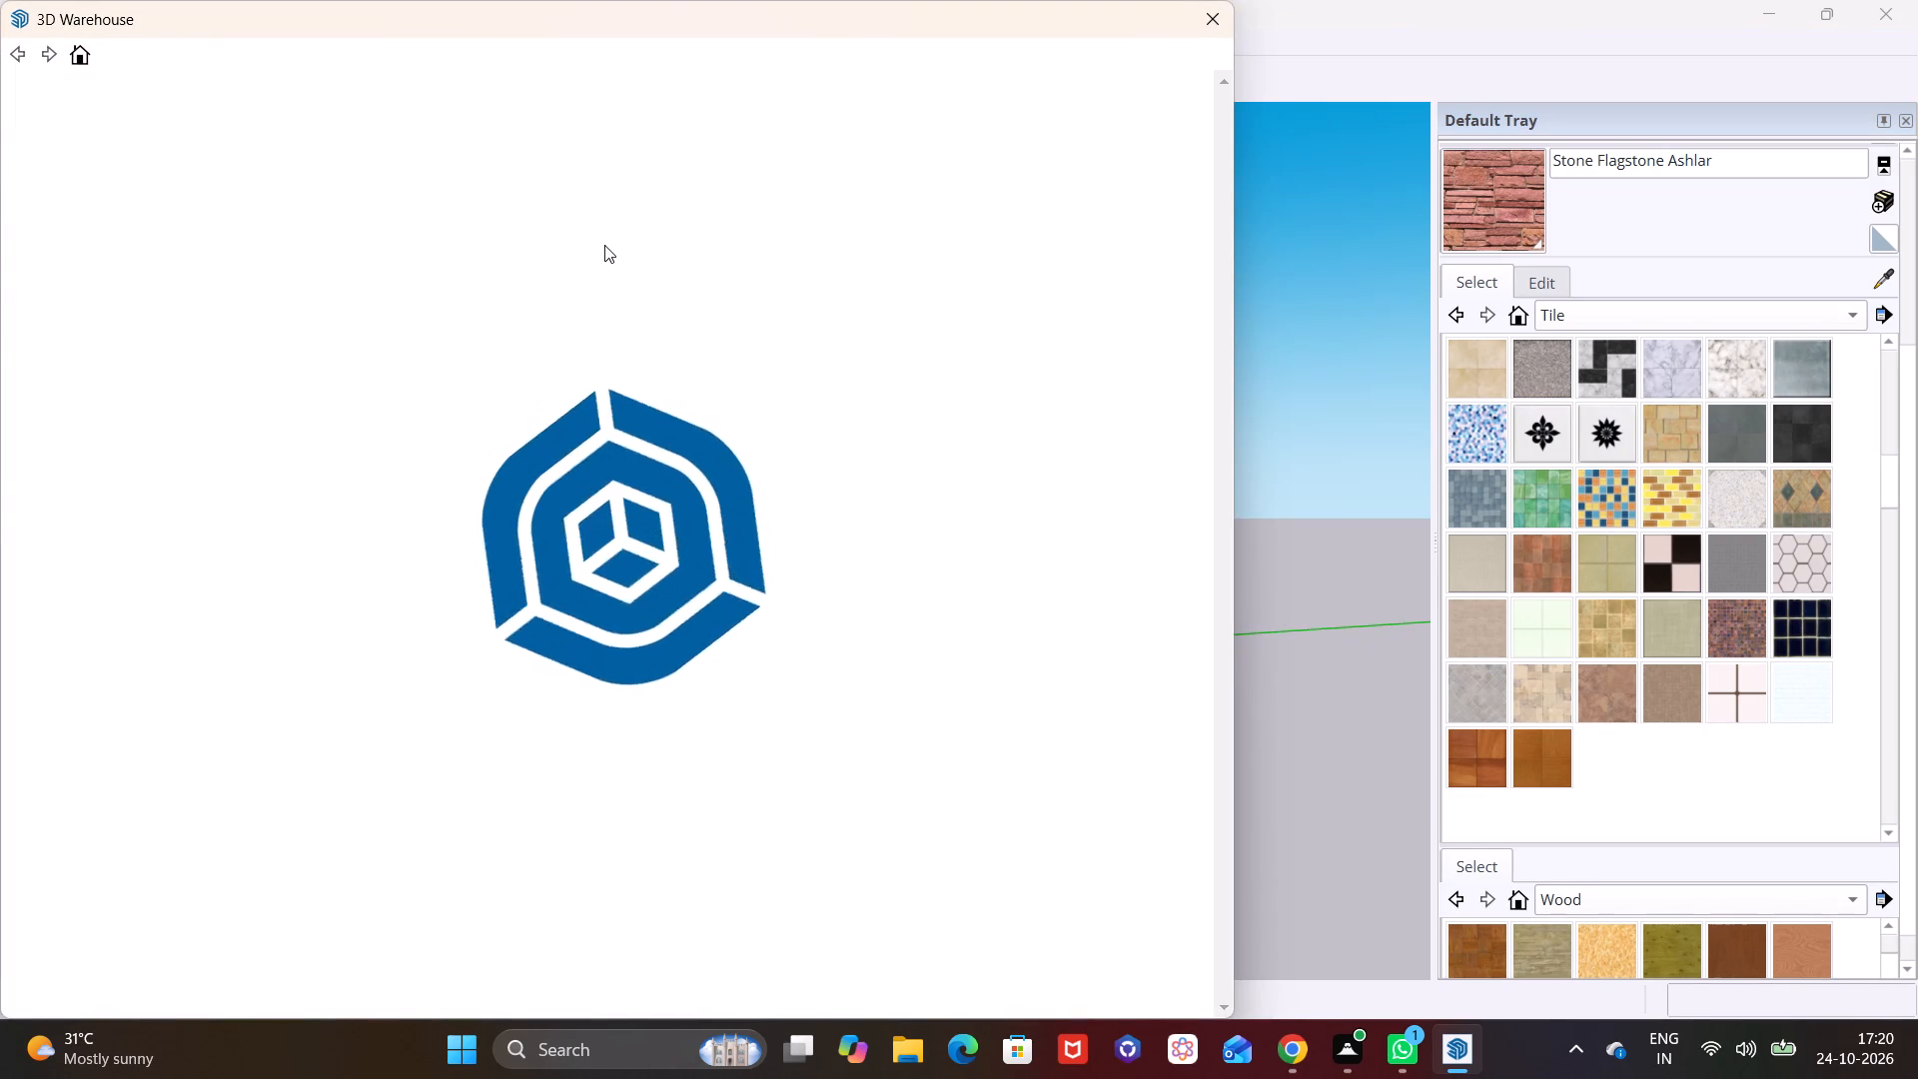
{"action": "left_click", "coordinate": [551, 97]}
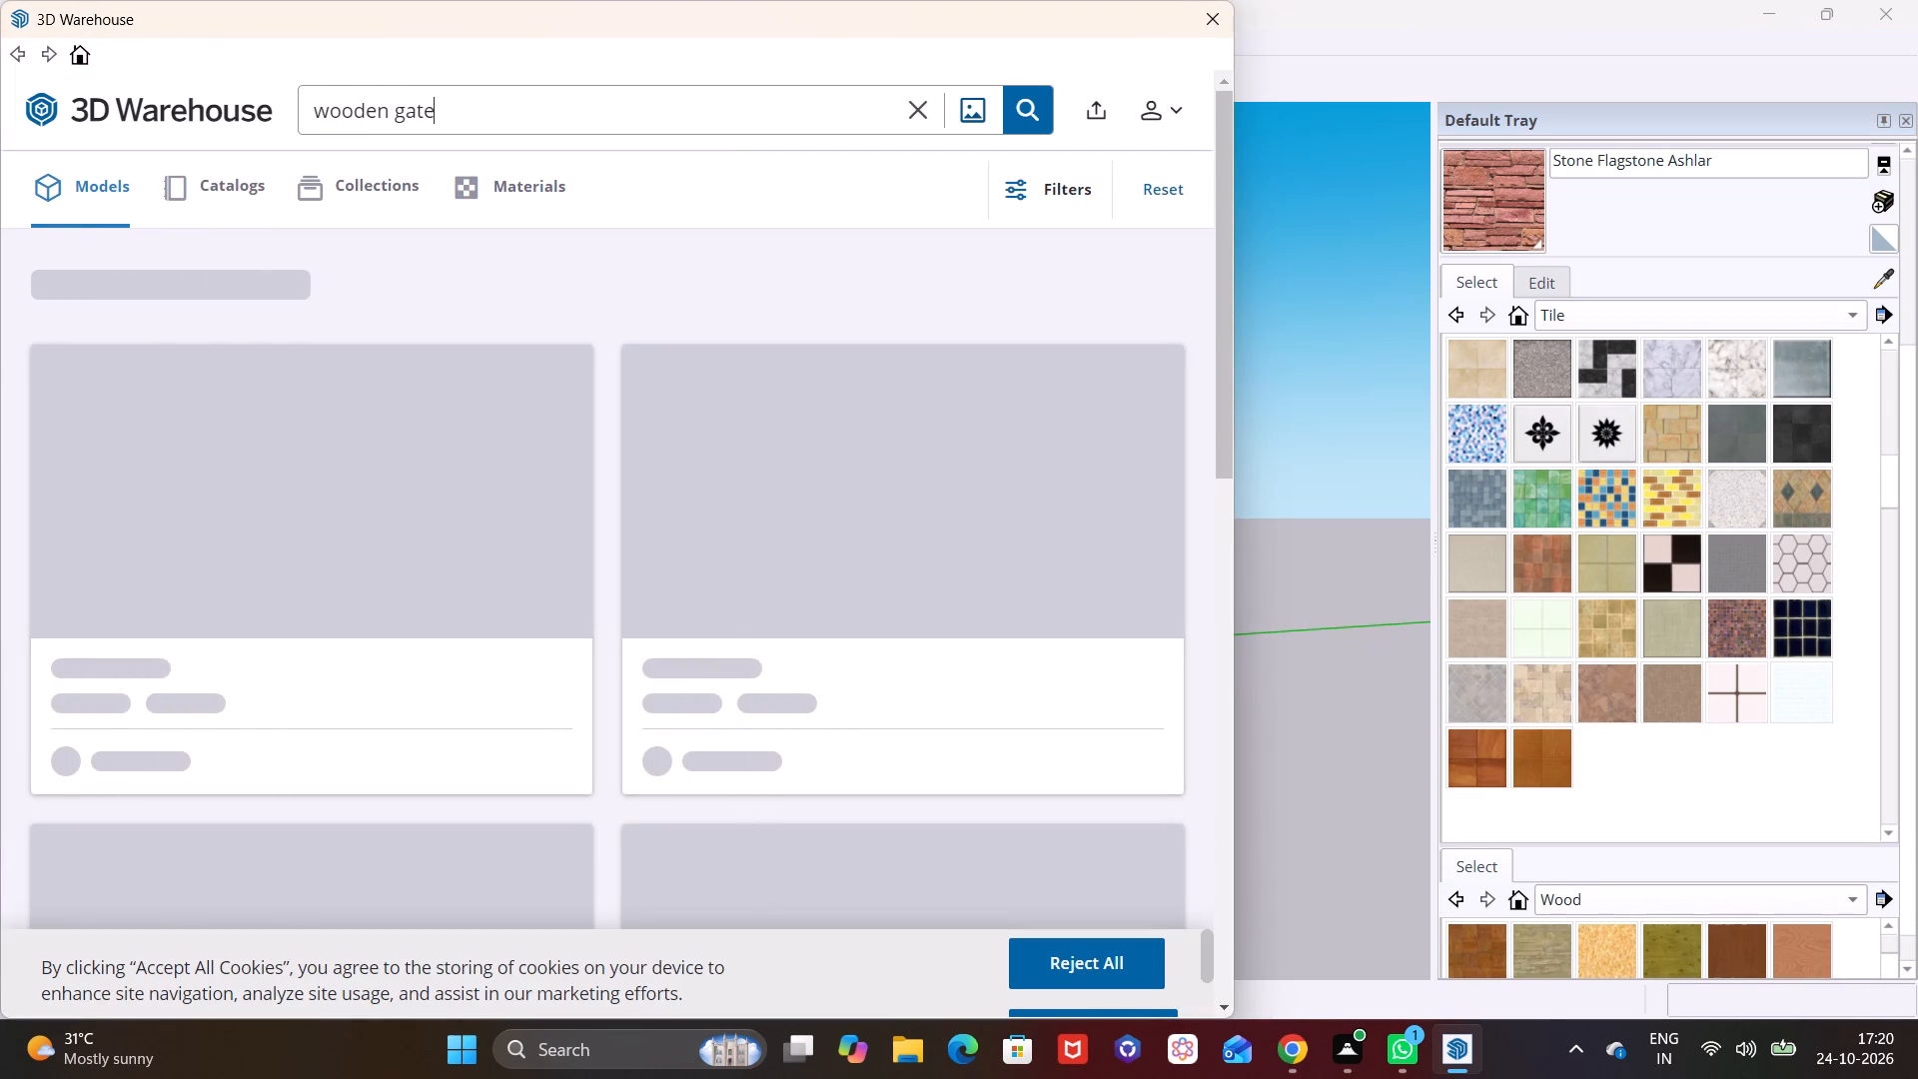
{"action": "key", "text": "BackSpace"}
{"action": "key", "text": "BackSpace"}
{"action": "key", "text": "BackSpace"}
{"action": "key", "text": "BackSpace"}
{"action": "key", "text": "BackSpace"}
{"action": "key", "text": "BackSpace"}
{"action": "key", "text": "BackSpace"}
{"action": "key", "text": "BackSpace"}
{"action": "key", "text": "BackSpace"}
{"action": "key", "text": "BackSpace"}
{"action": "key", "text": "BackSpace"}
{"action": "key", "text": "BackSpace"}
{"action": "key", "text": "BackSpace"}
{"action": "key", "text": "BackSpace"}
{"action": "key", "text": "BackSpace"}
{"action": "key", "text": "BackSpace"}
{"action": "key", "text": "BackSpace"}
{"action": "type", "text": "glass"}
{"action": "key", "text": "Return"}
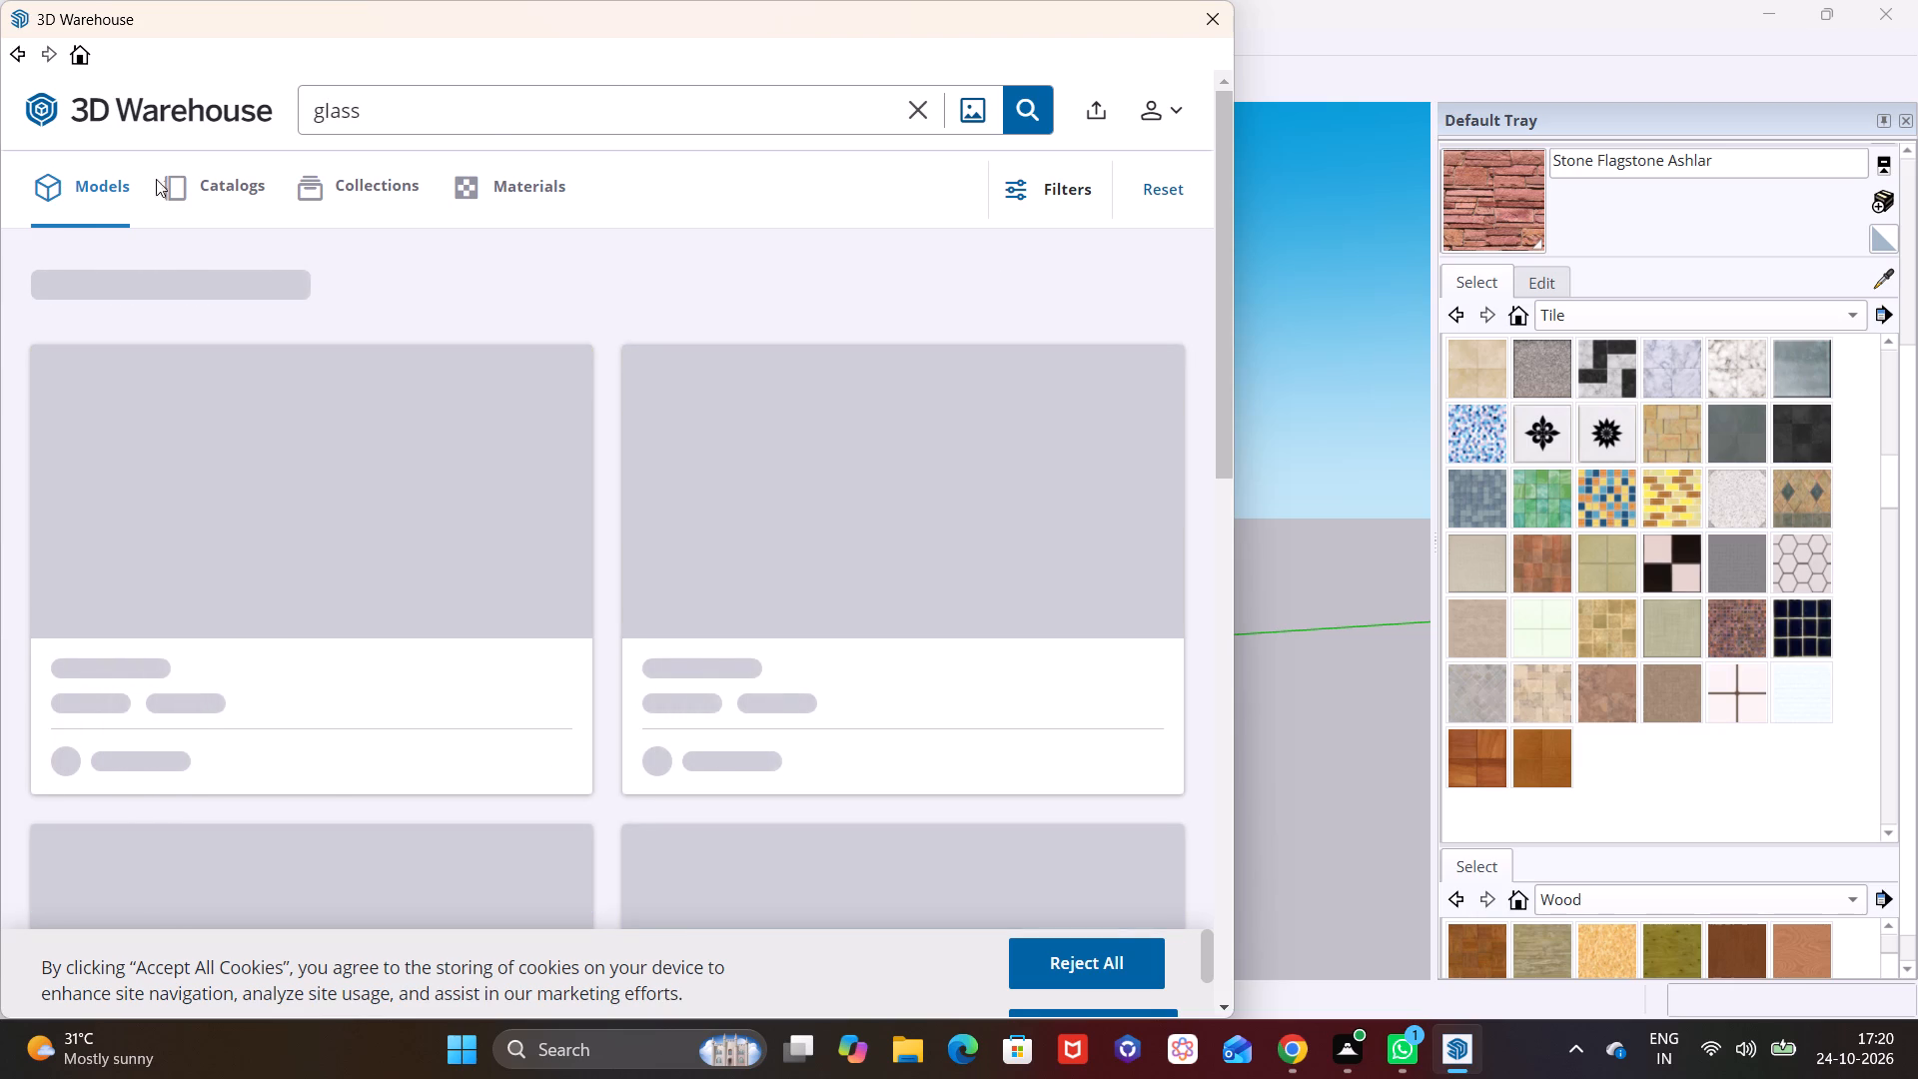
Load the 621 KB floral-patterned glass panel from the search results and place it on the ground in front of the blank end bay.
{"action": "scroll", "coordinate": [479, 312], "scroll_direction": "down", "scroll_amount": 5}
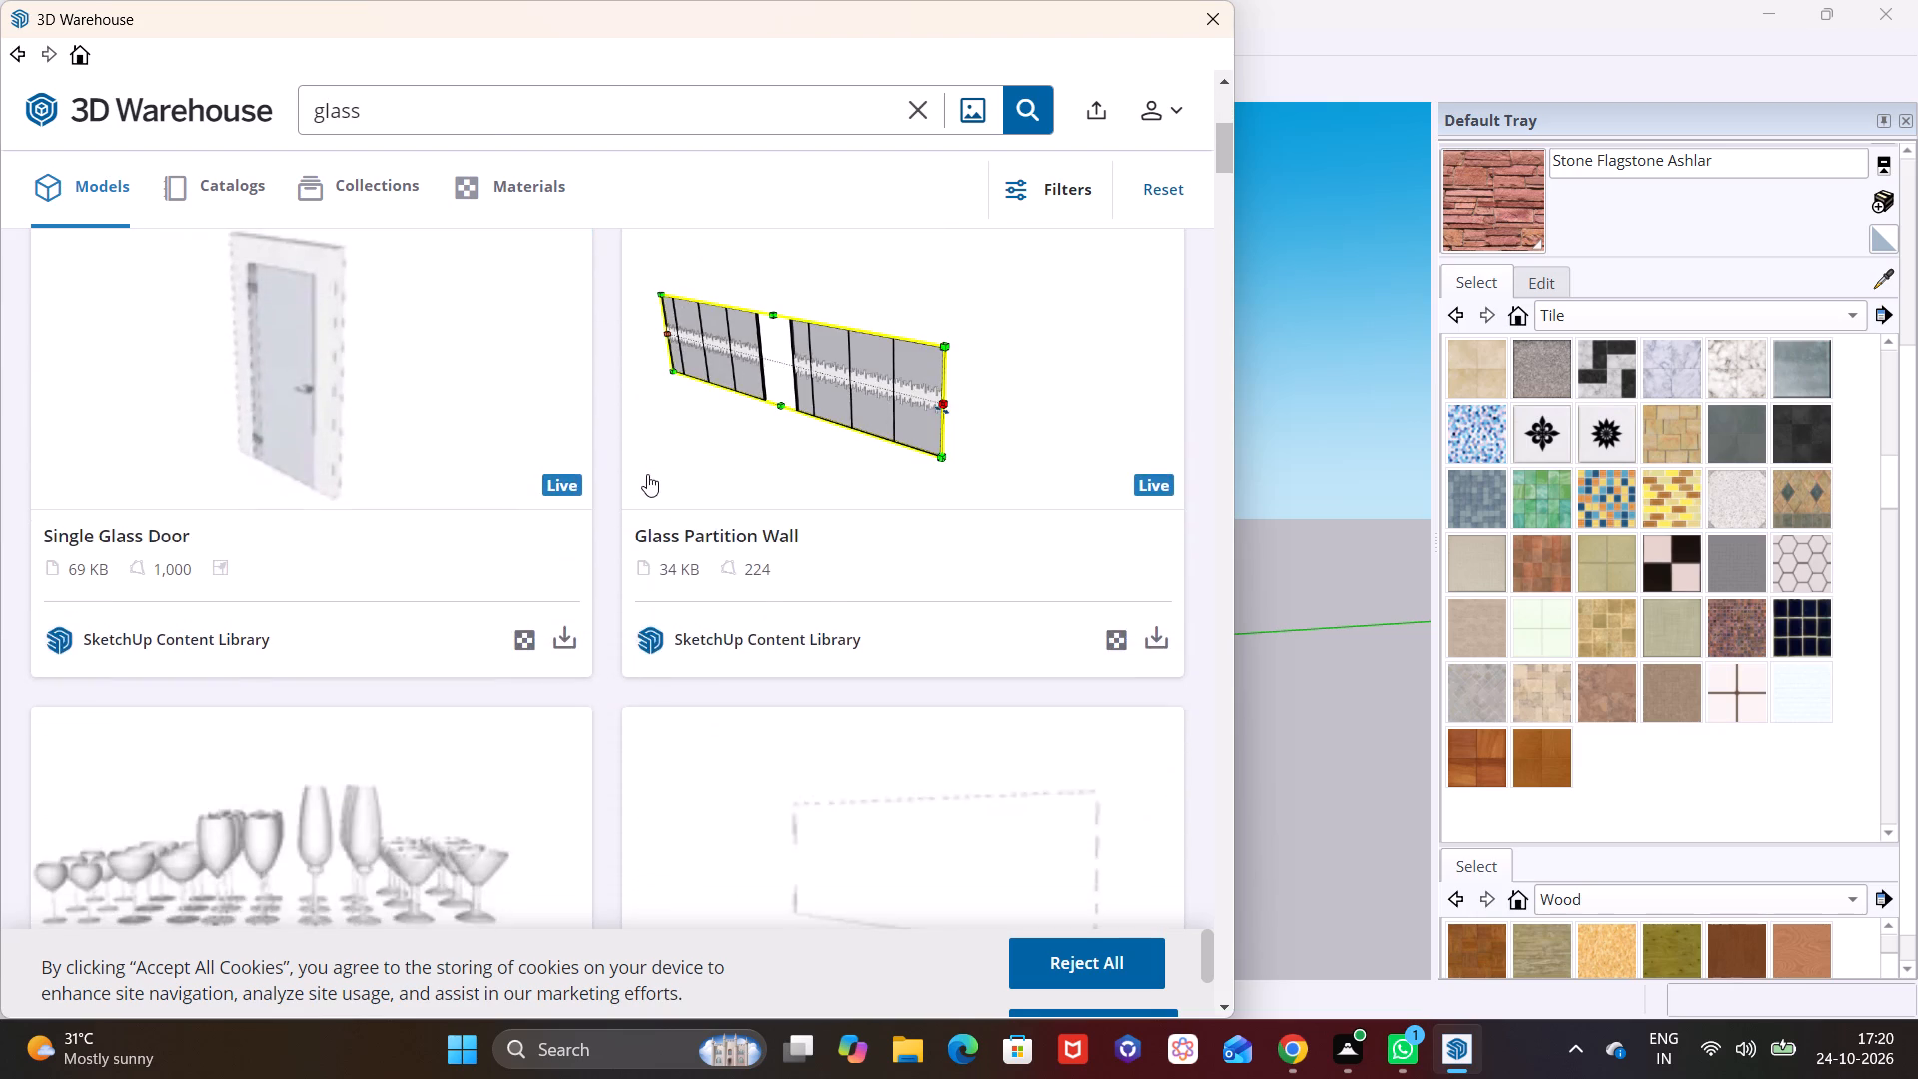
{"action": "scroll", "coordinate": [651, 478], "scroll_direction": "down", "scroll_amount": 2}
{"action": "scroll", "coordinate": [783, 582], "scroll_direction": "down", "scroll_amount": 2}
{"action": "scroll", "coordinate": [918, 674], "scroll_direction": "down", "scroll_amount": 3}
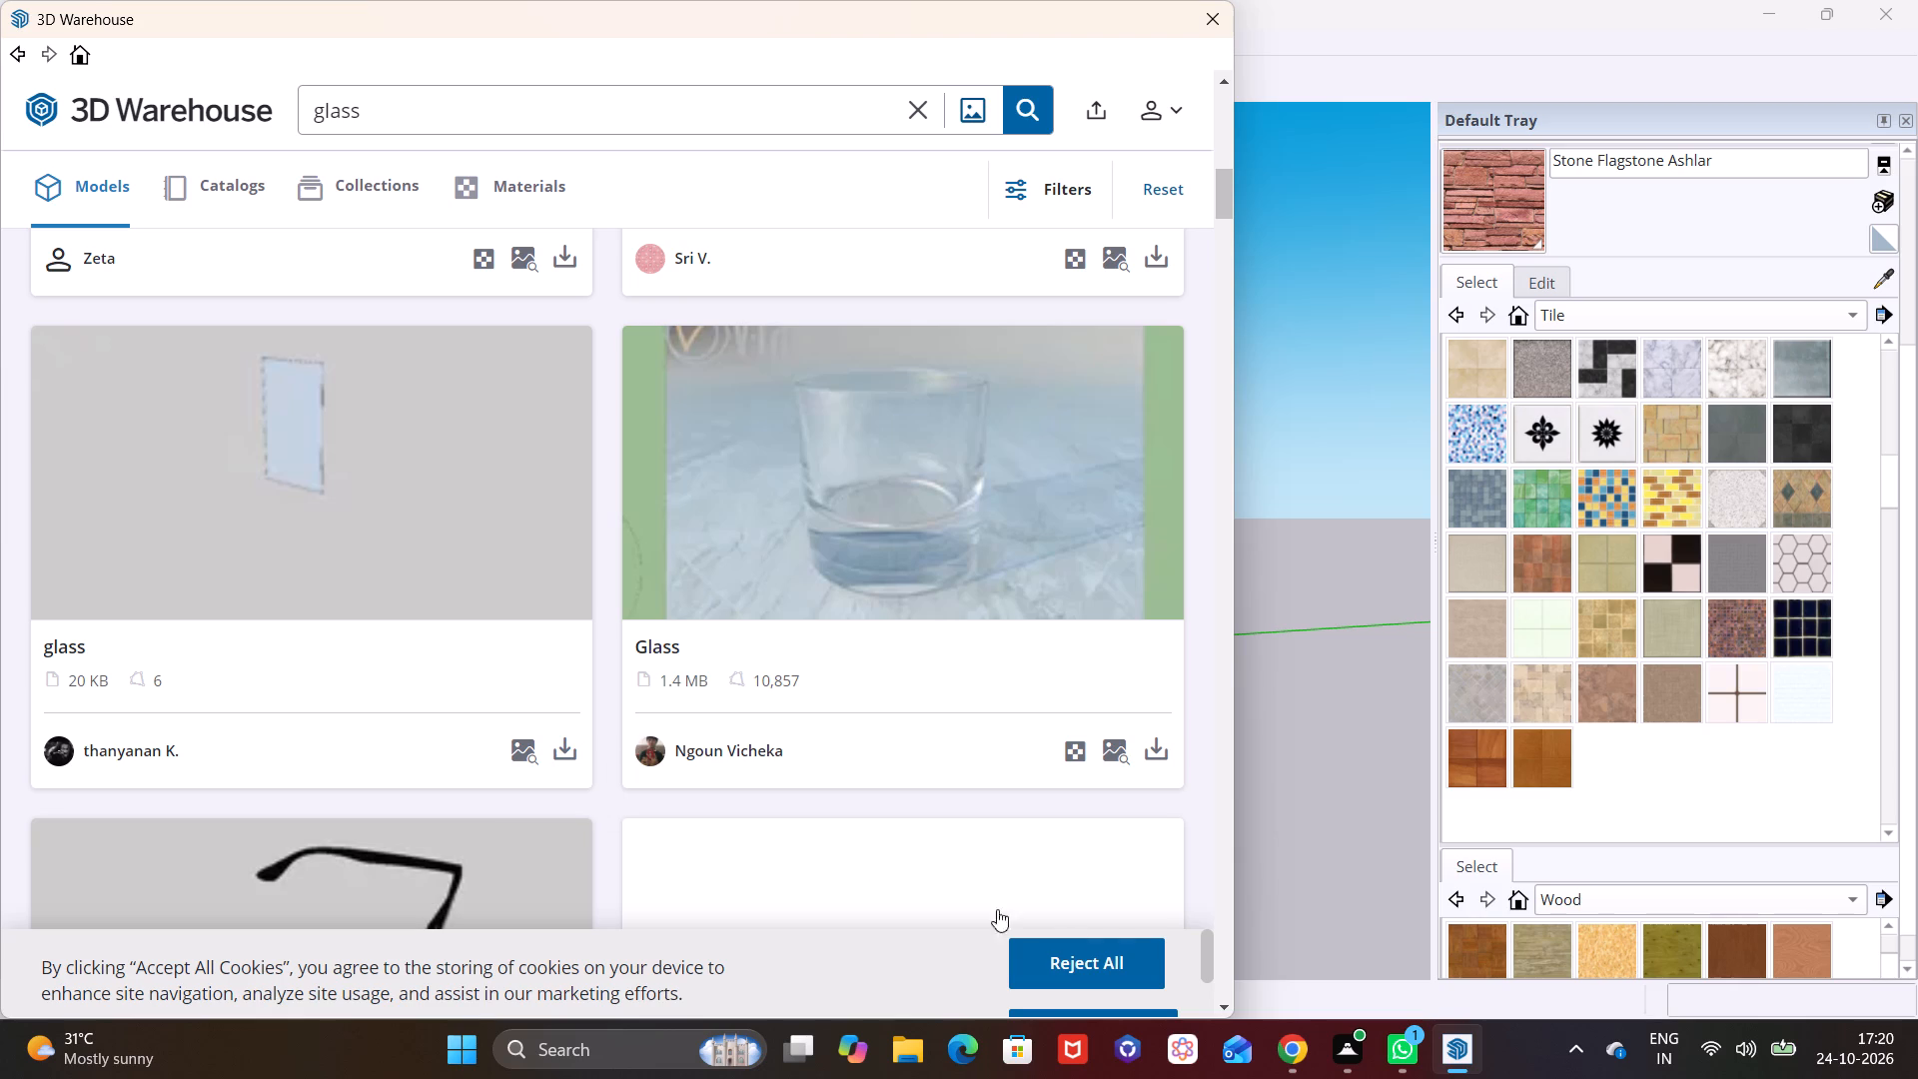
{"action": "left_click", "coordinate": [1220, 1000]}
{"action": "left_click", "coordinate": [1220, 1000]}
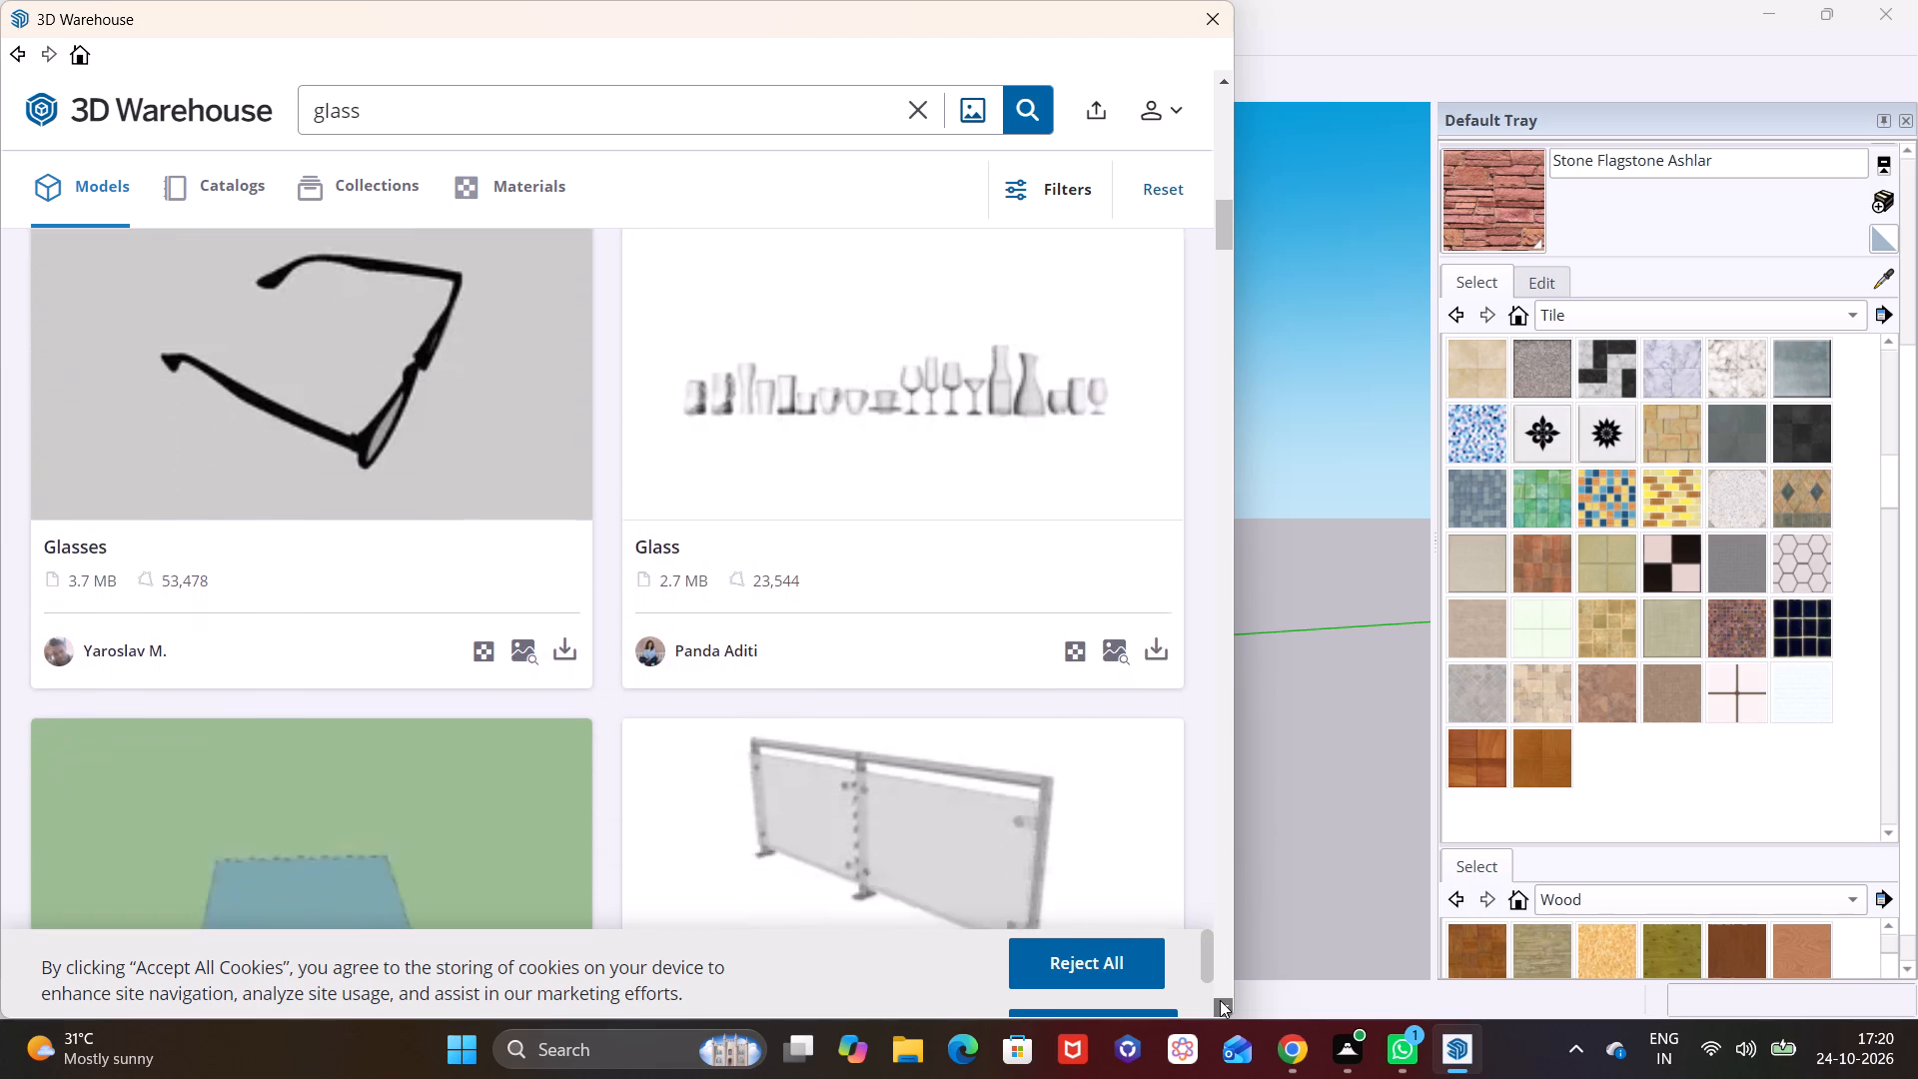
{"action": "left_click", "coordinate": [1220, 1000]}
{"action": "left_click", "coordinate": [1220, 1000]}
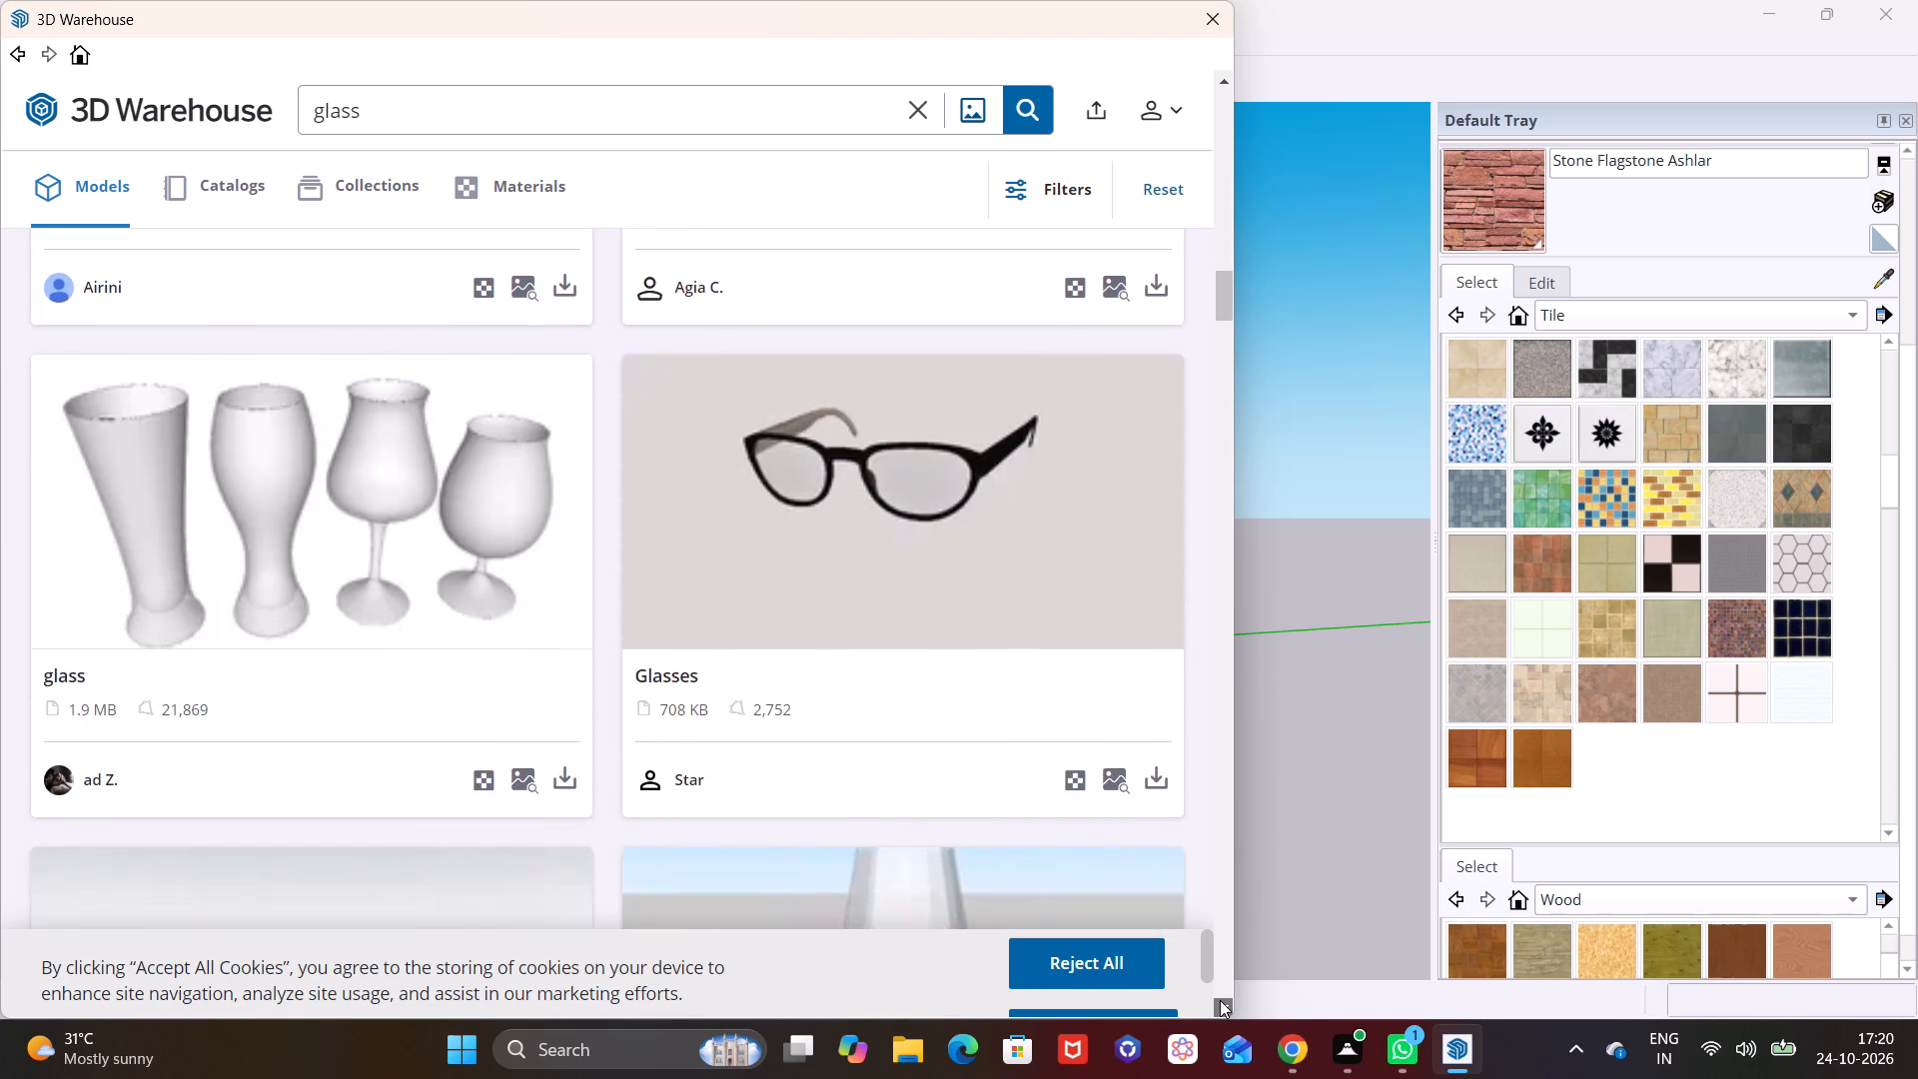
{"action": "left_click", "coordinate": [1220, 1000]}
{"action": "left_click", "coordinate": [1220, 1000]}
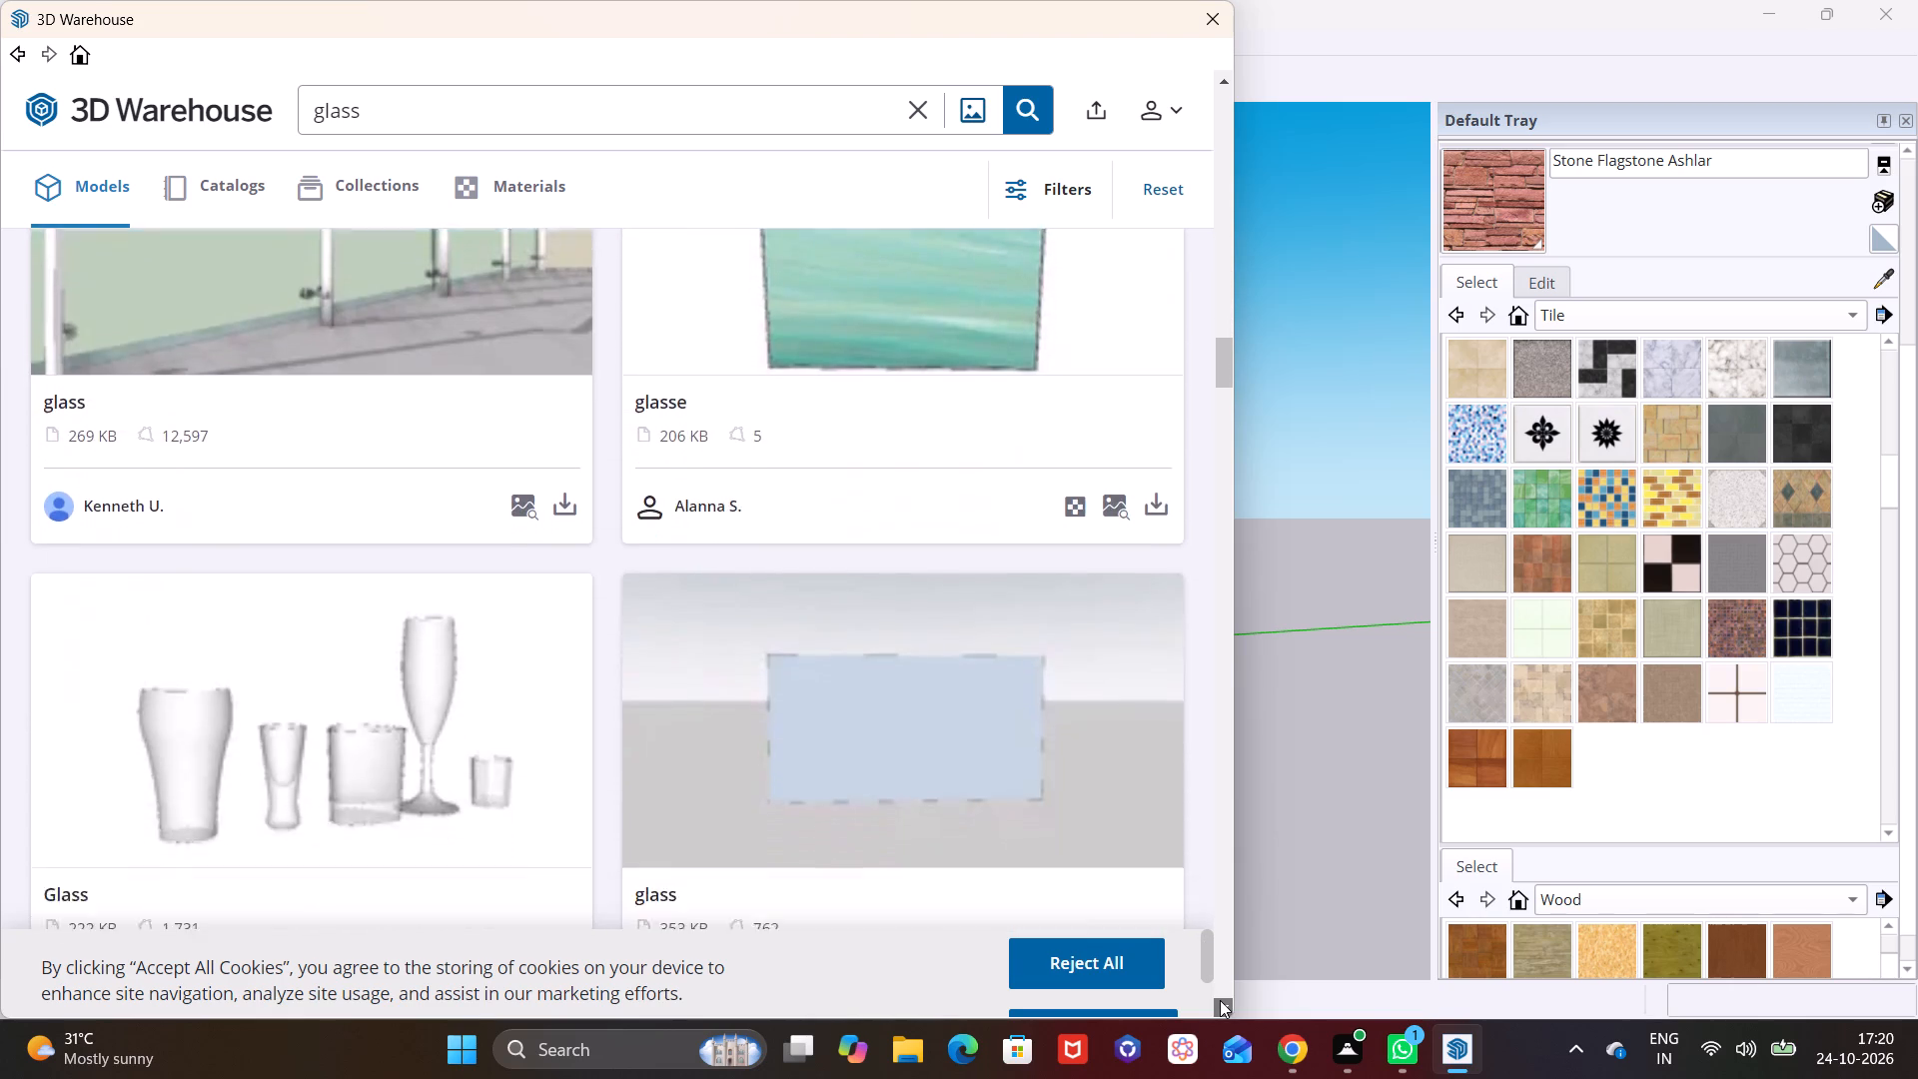
{"action": "left_click", "coordinate": [1220, 1000]}
{"action": "left_click", "coordinate": [1220, 1000]}
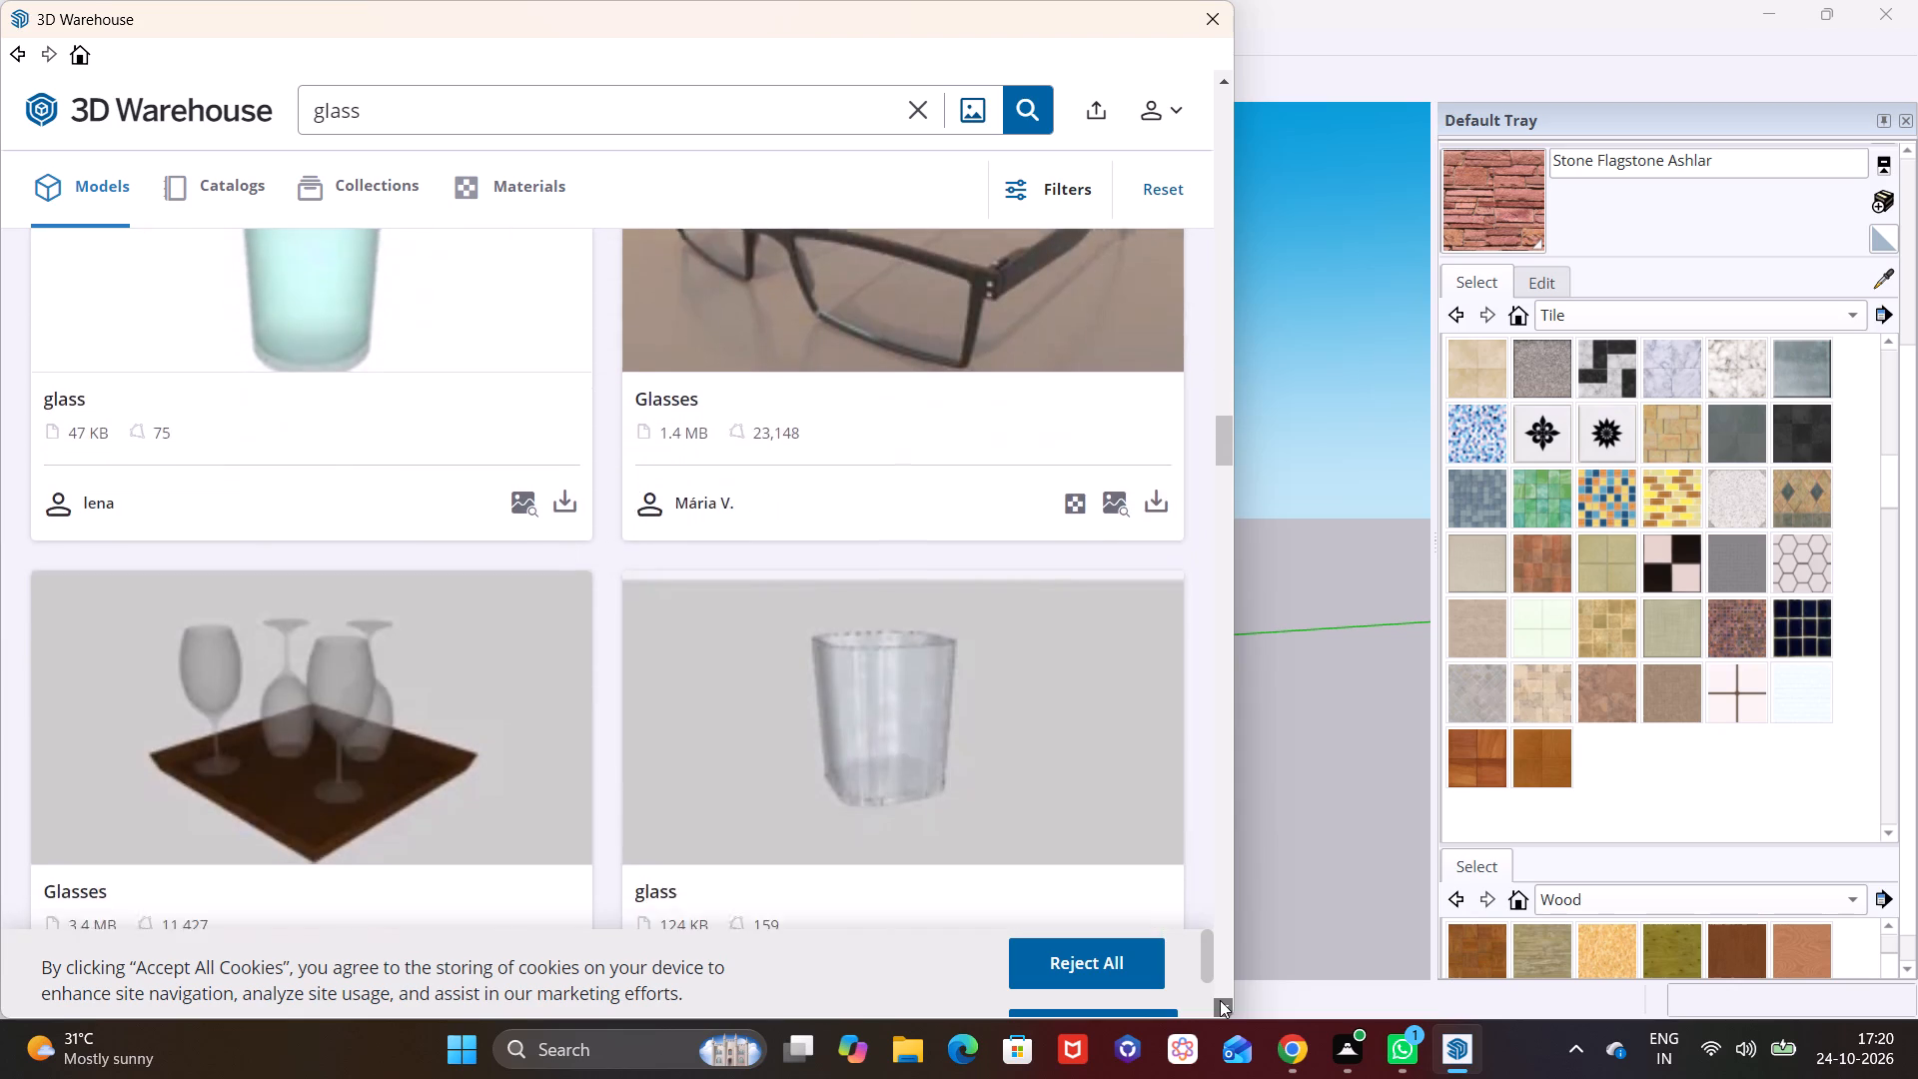
{"action": "left_click", "coordinate": [1220, 1000]}
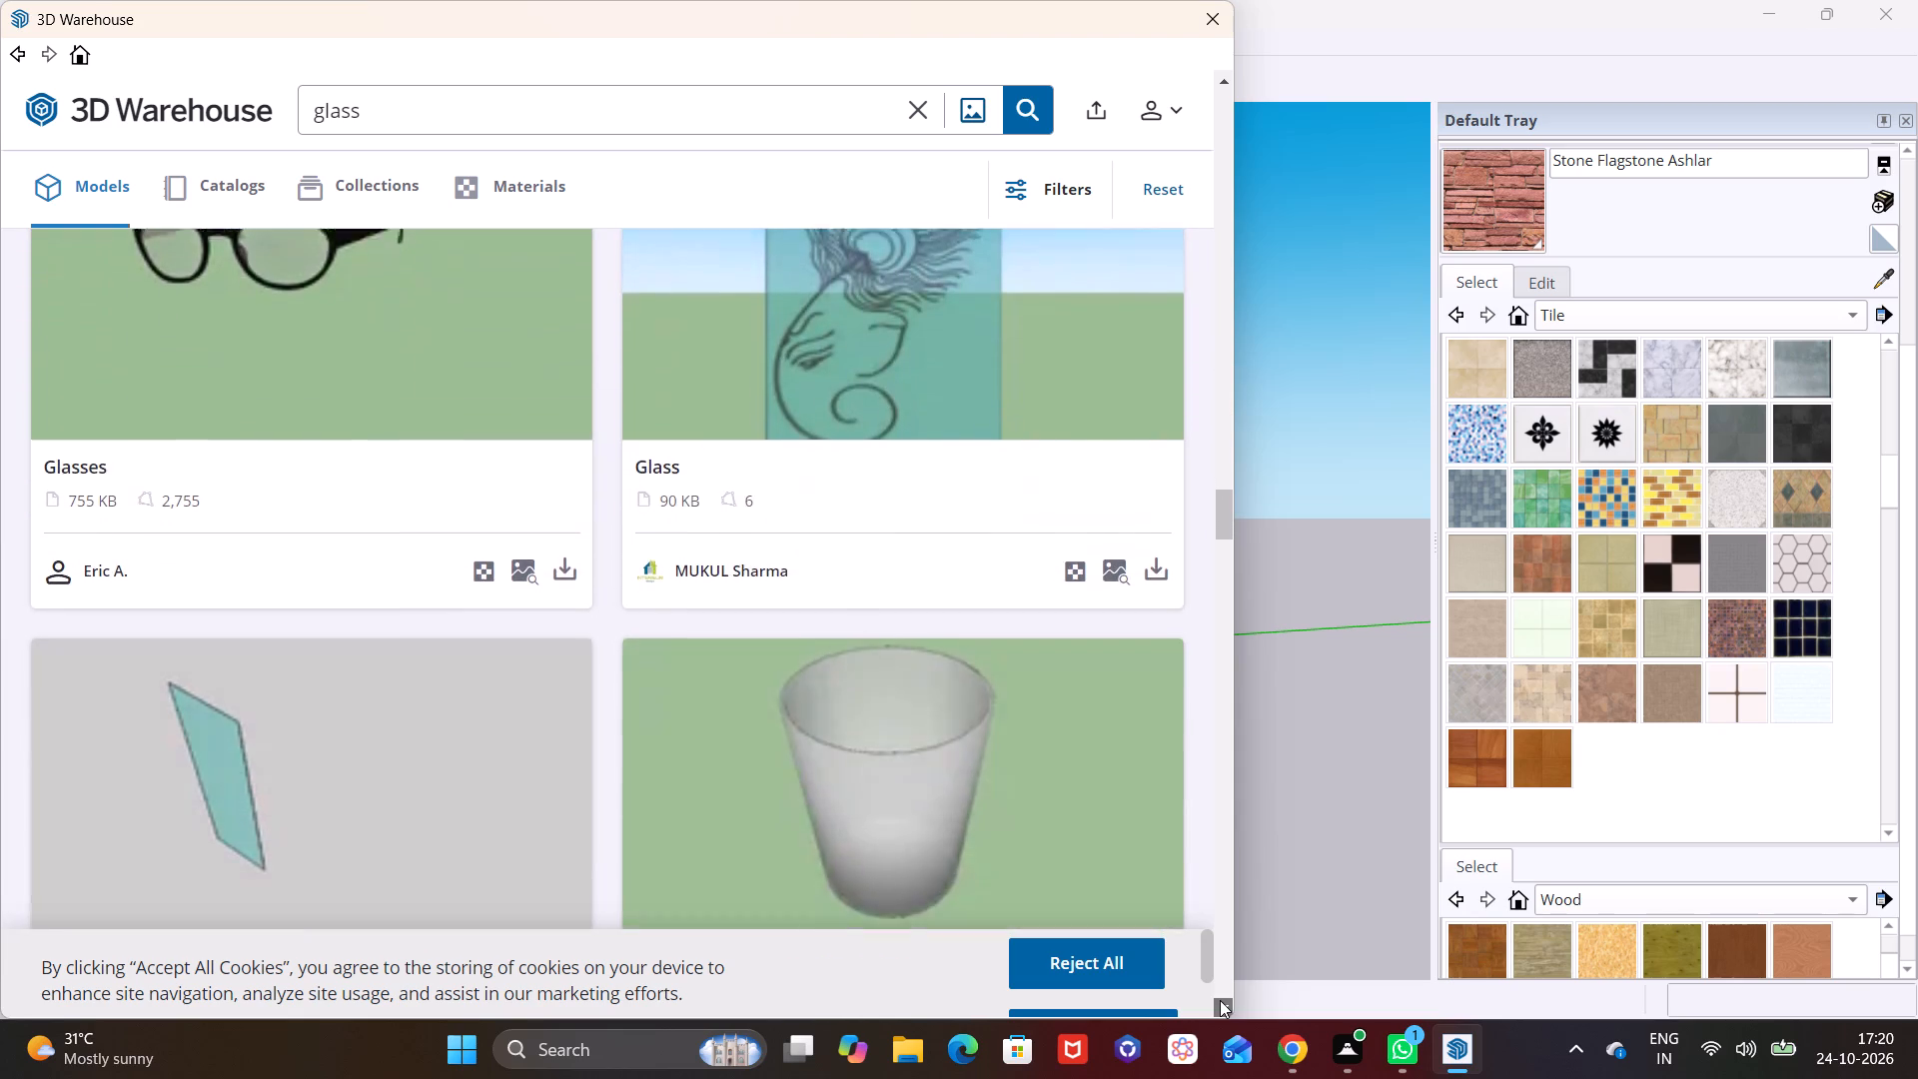
{"action": "left_click", "coordinate": [1220, 1000]}
{"action": "left_click", "coordinate": [1220, 1000]}
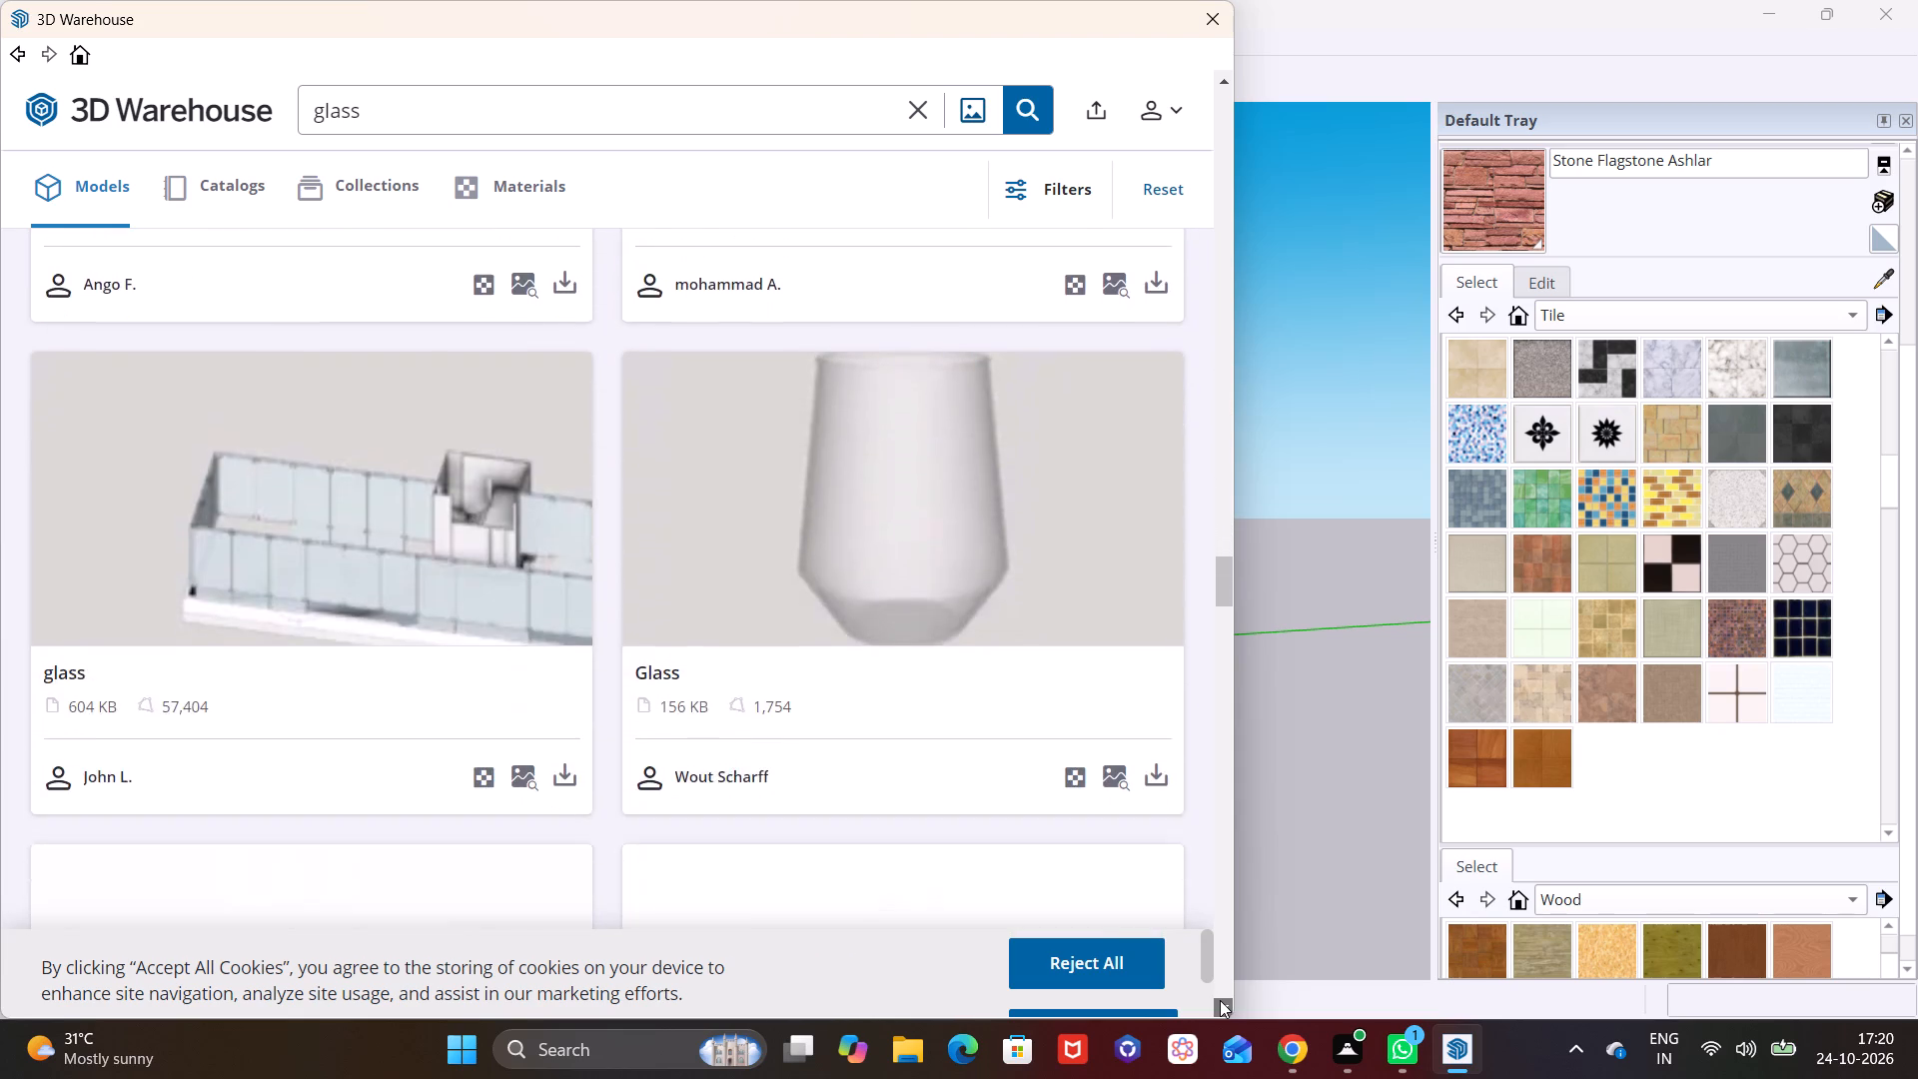
{"action": "left_click", "coordinate": [1220, 1000]}
{"action": "left_click", "coordinate": [1235, 86]}
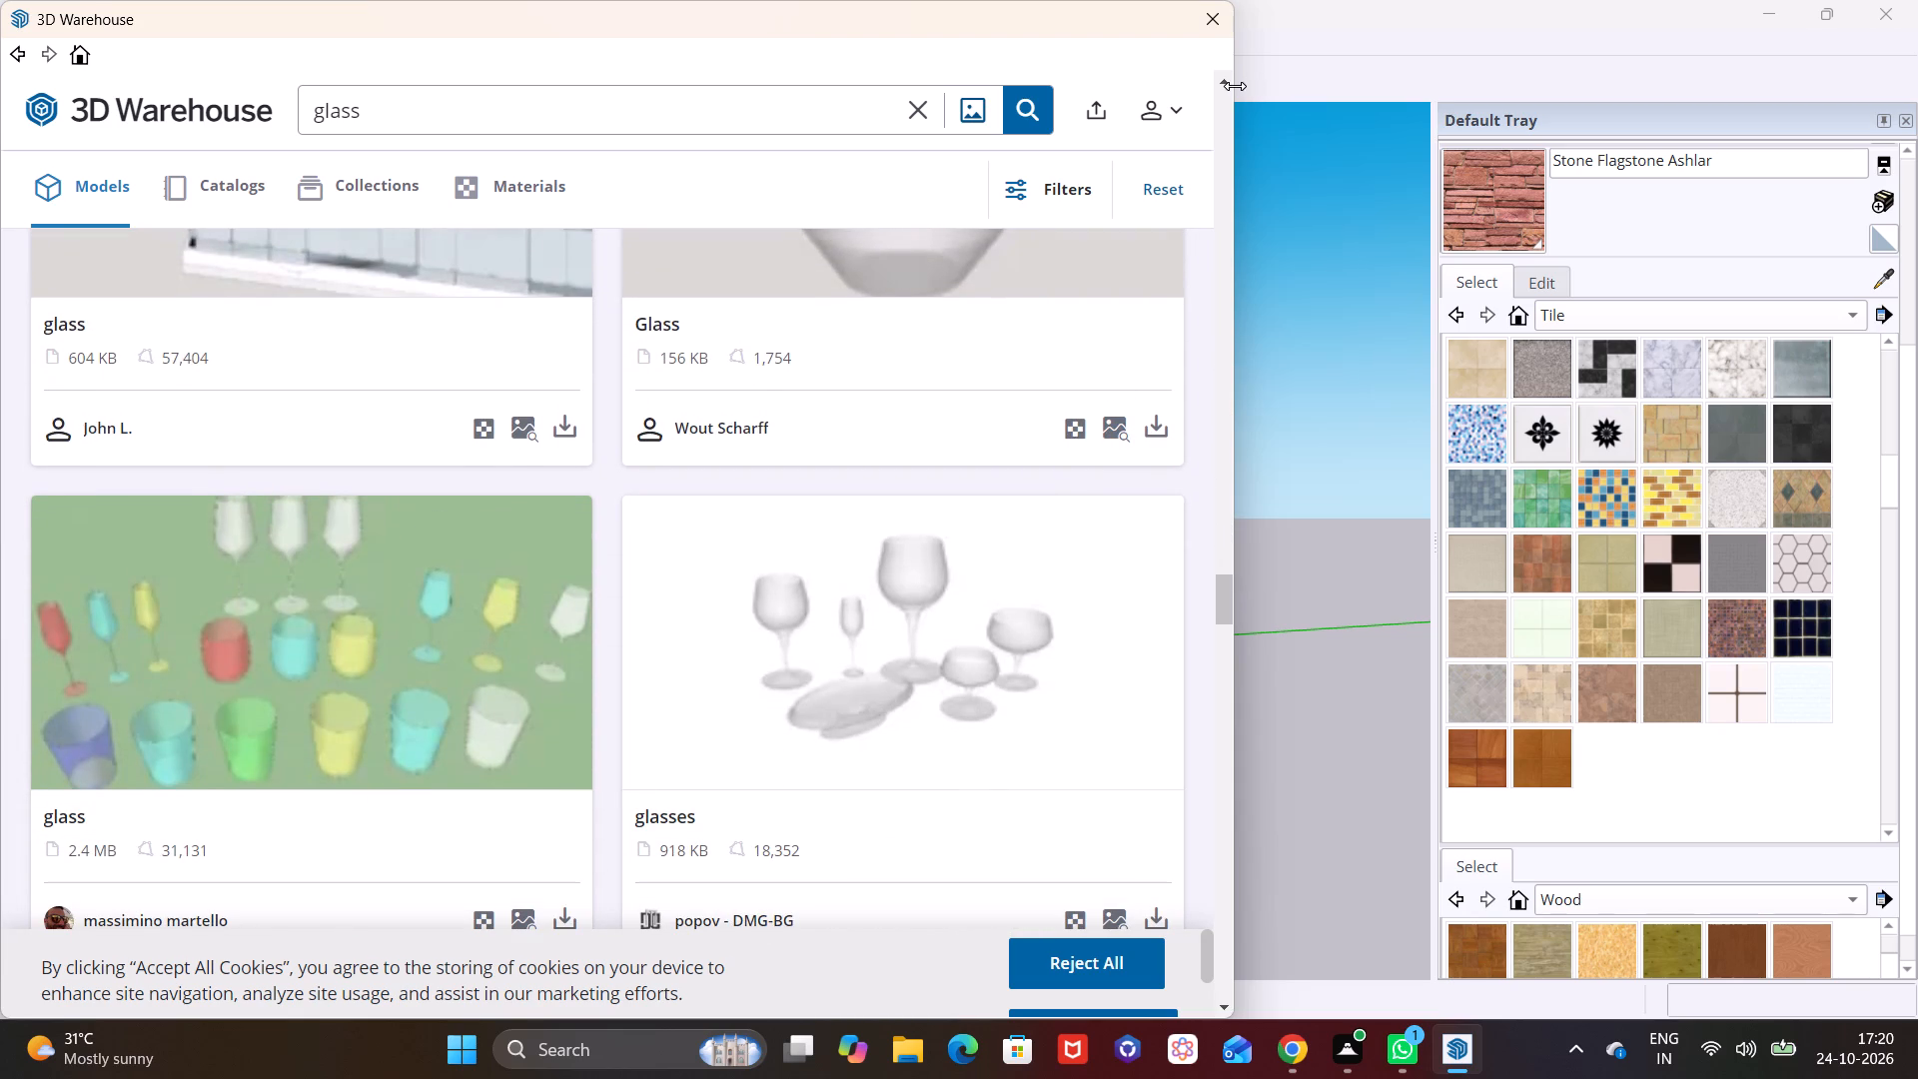
{"action": "left_click", "coordinate": [1220, 78]}
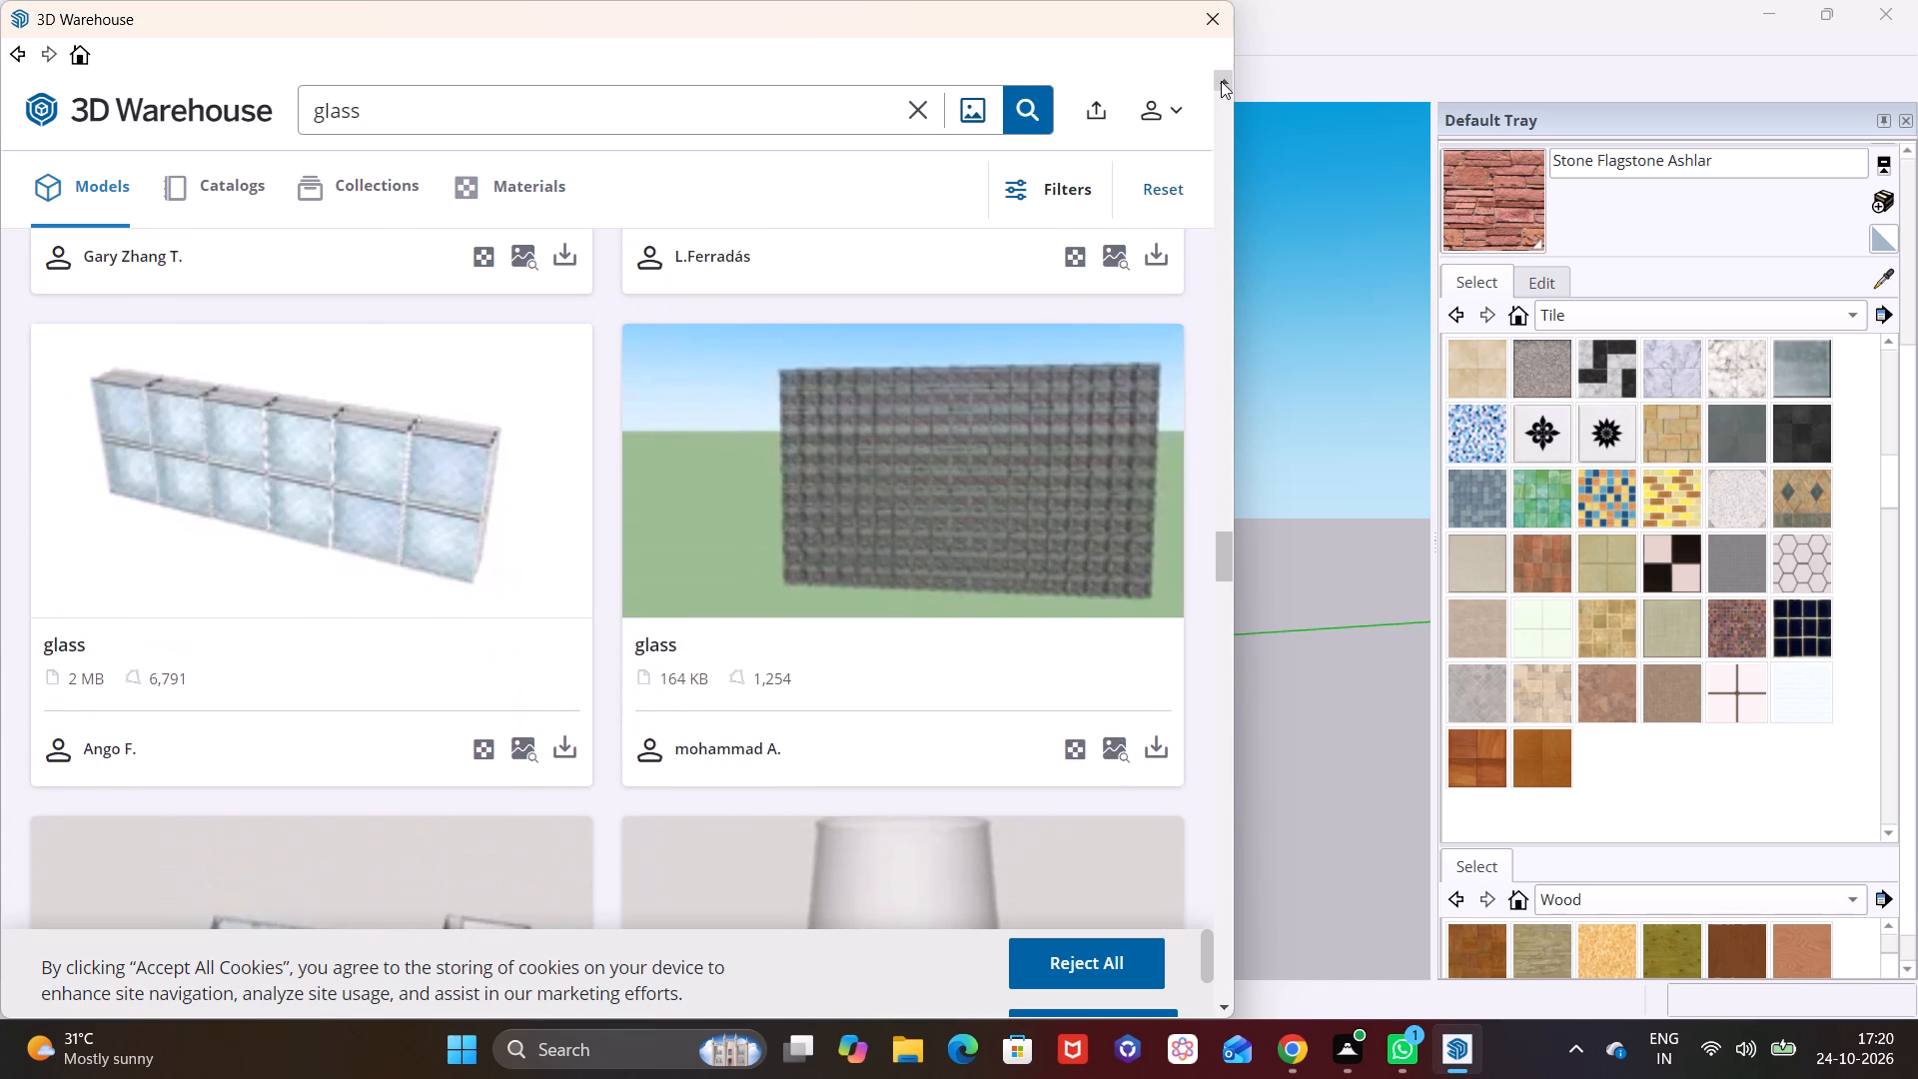
{"action": "left_click", "coordinate": [1228, 1011]}
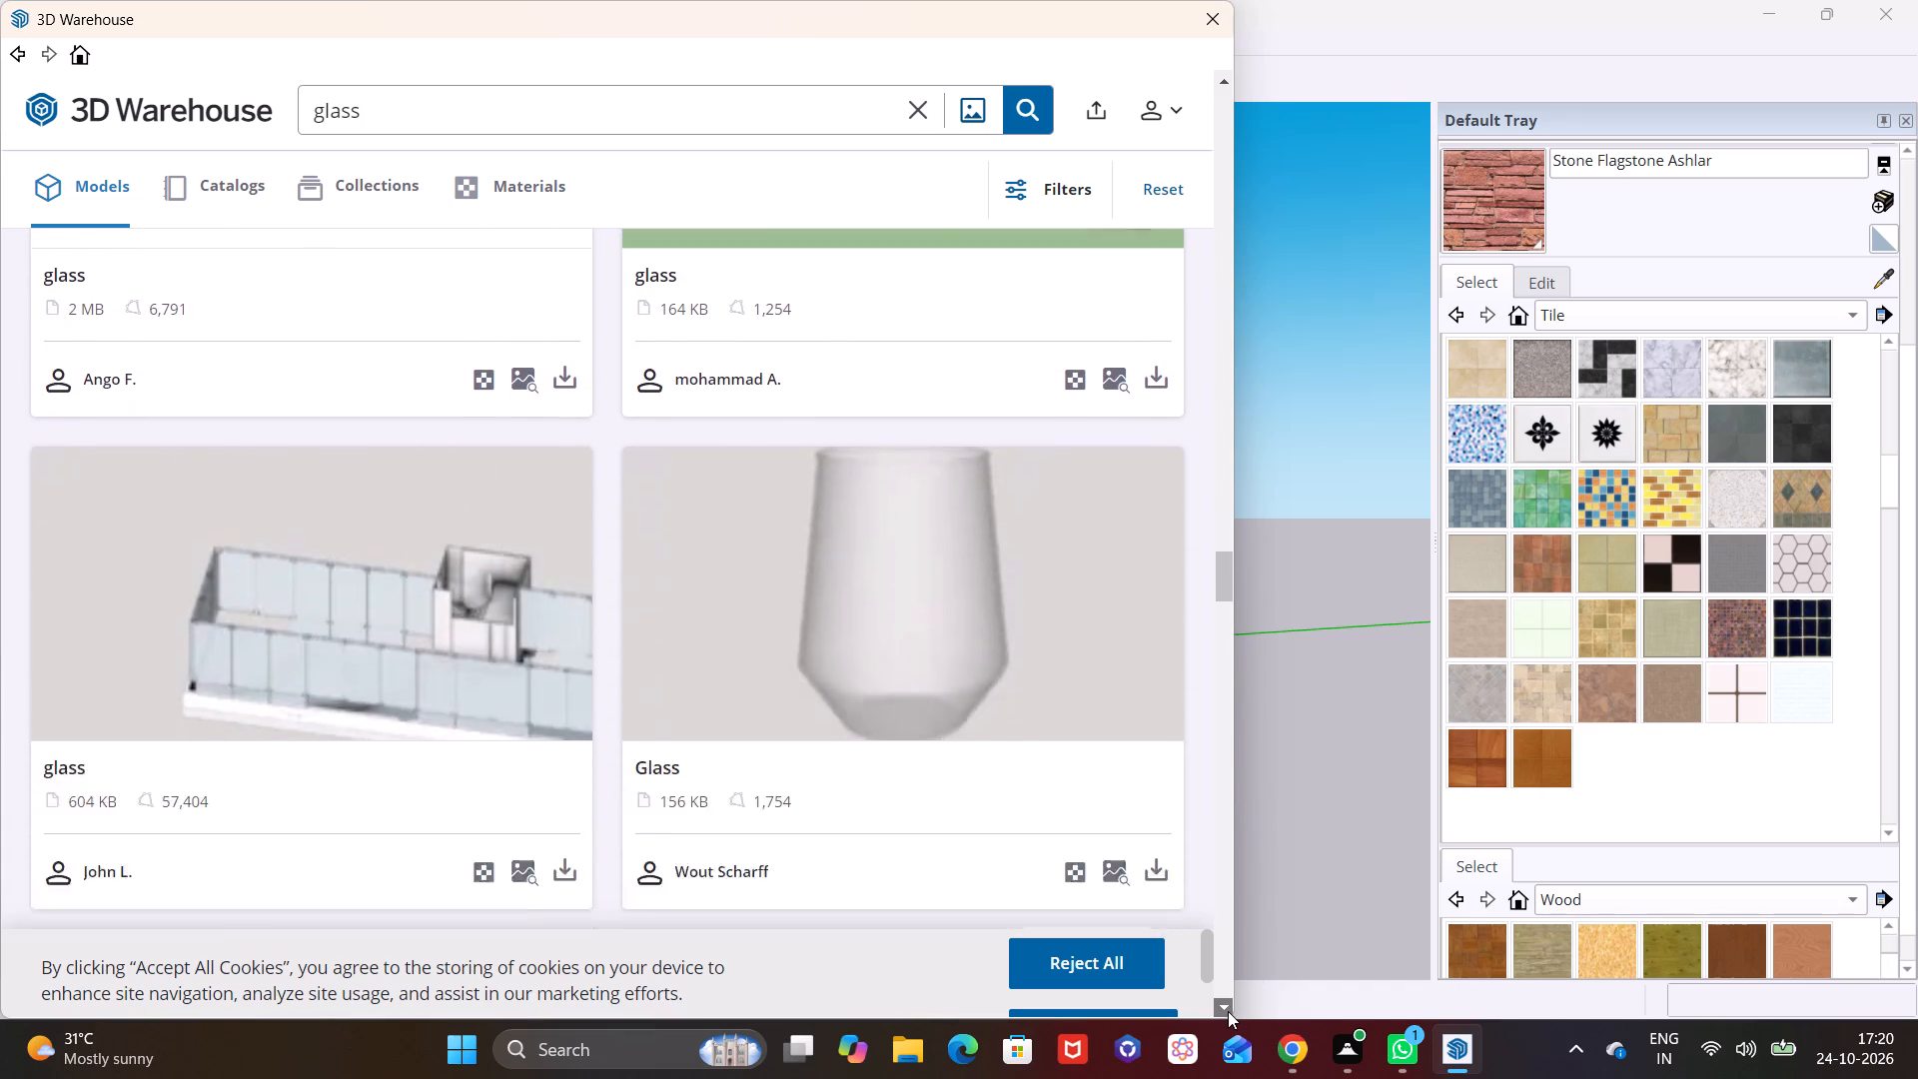
{"action": "left_click", "coordinate": [1228, 1011]}
{"action": "left_click", "coordinate": [1228, 1011]}
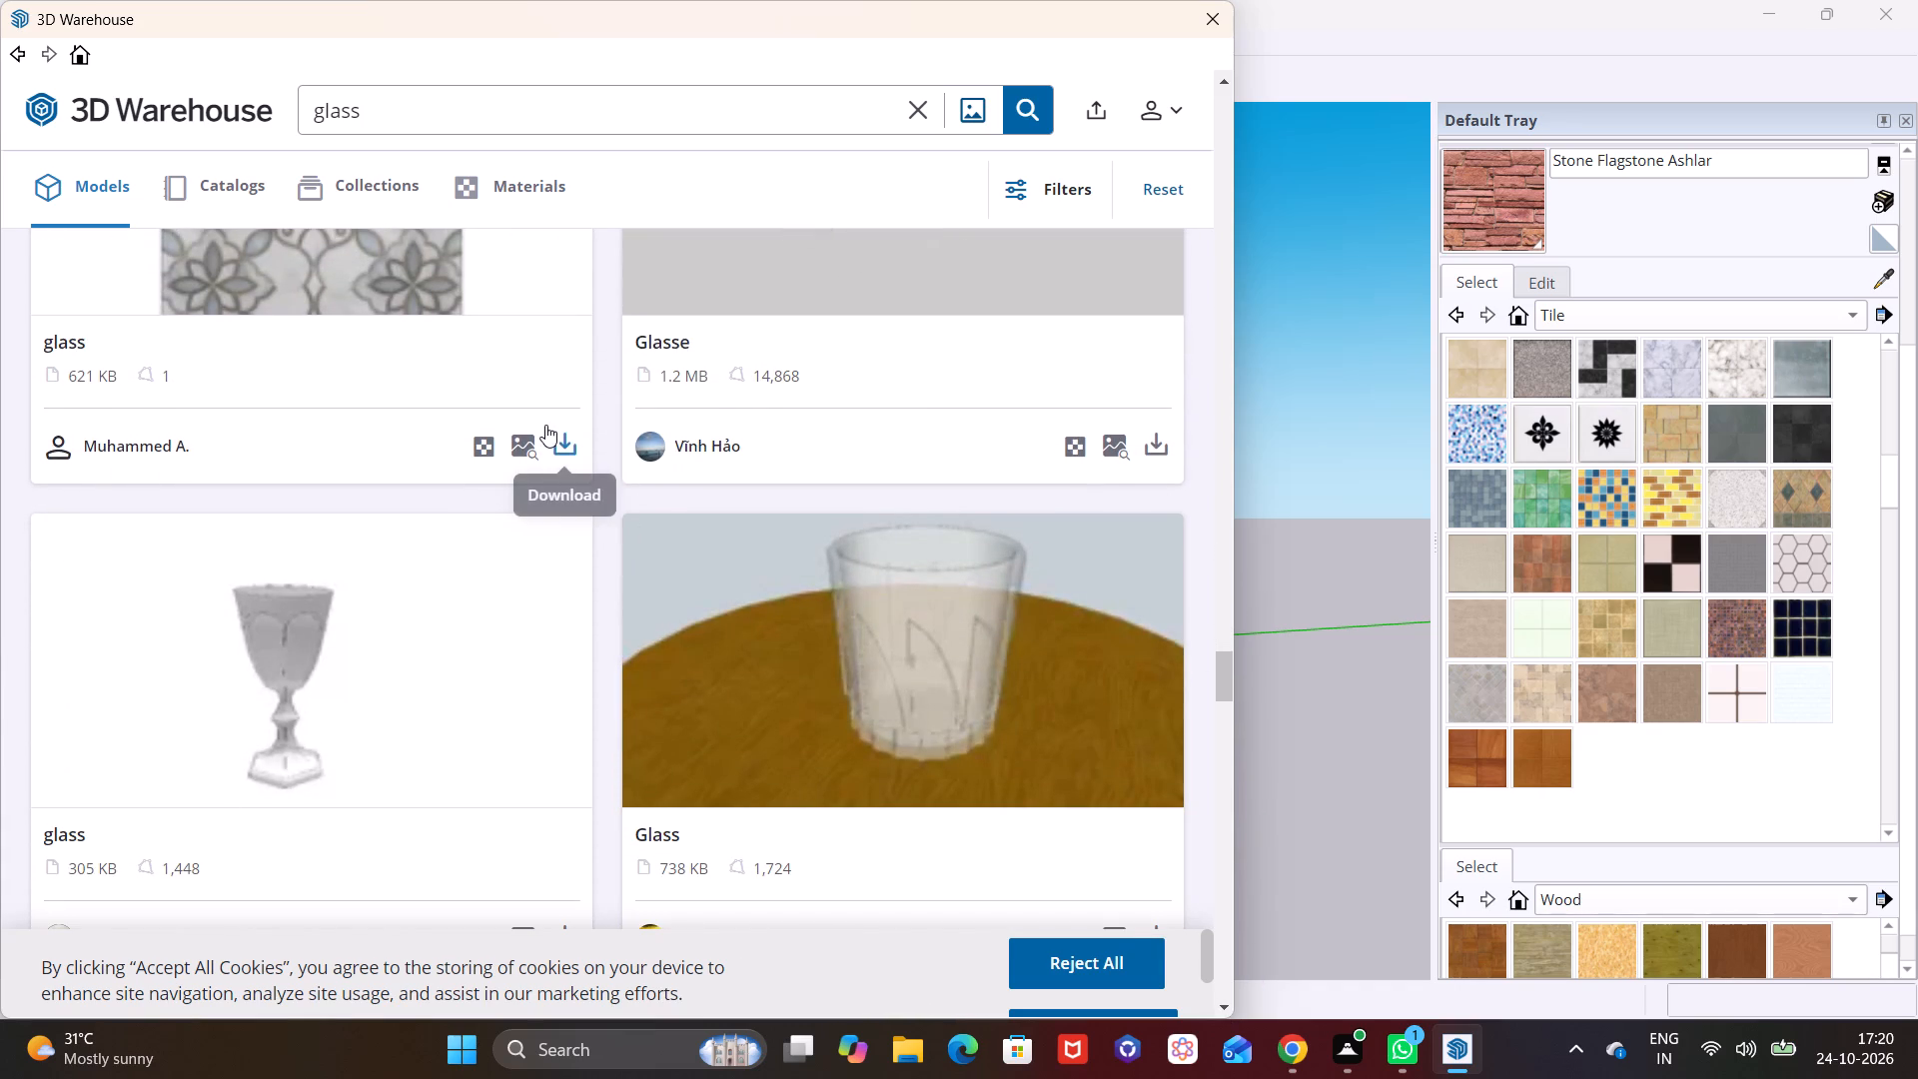
{"action": "left_click", "coordinate": [568, 429]}
{"action": "left_click", "coordinate": [533, 539]}
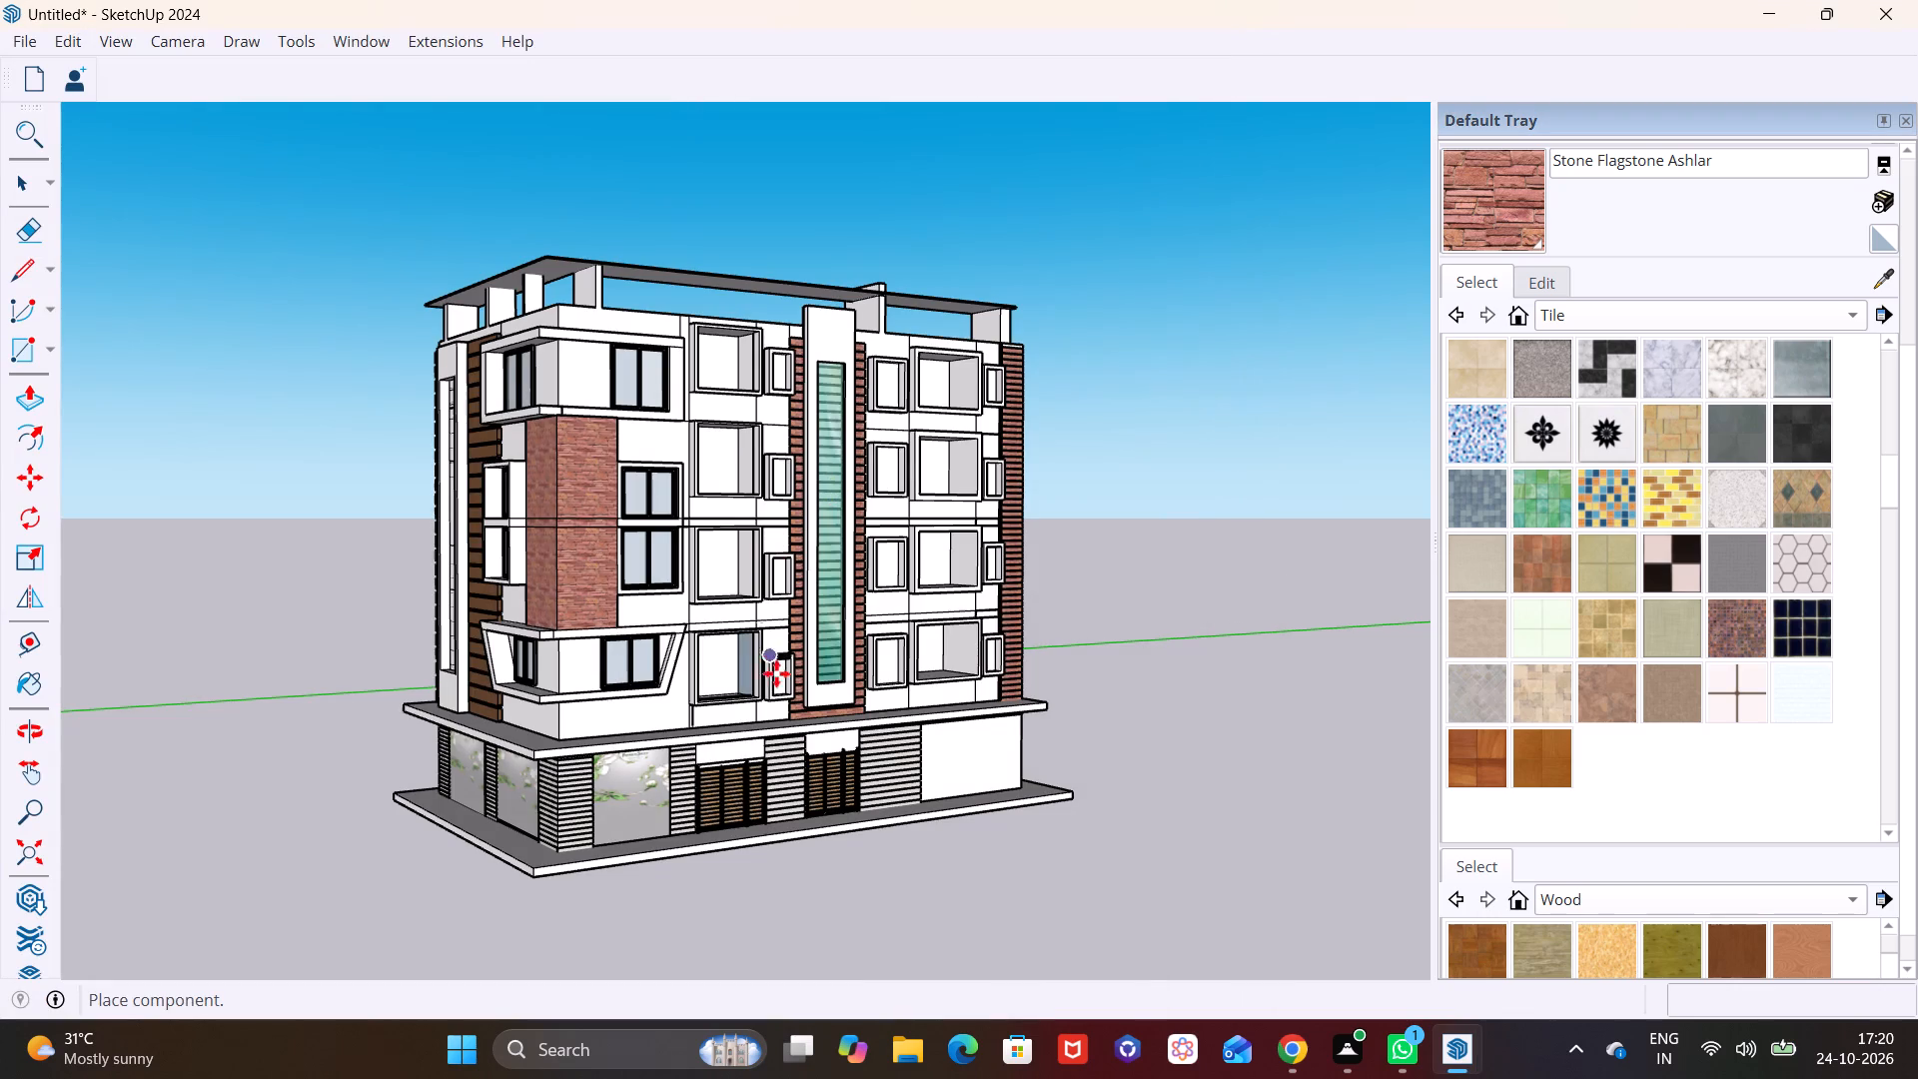
{"action": "left_click", "coordinate": [986, 860]}
Examine the placed glass panel up close and its position relative to the blank end bay.
{"action": "scroll", "coordinate": [999, 856], "scroll_direction": "up", "scroll_amount": 7}
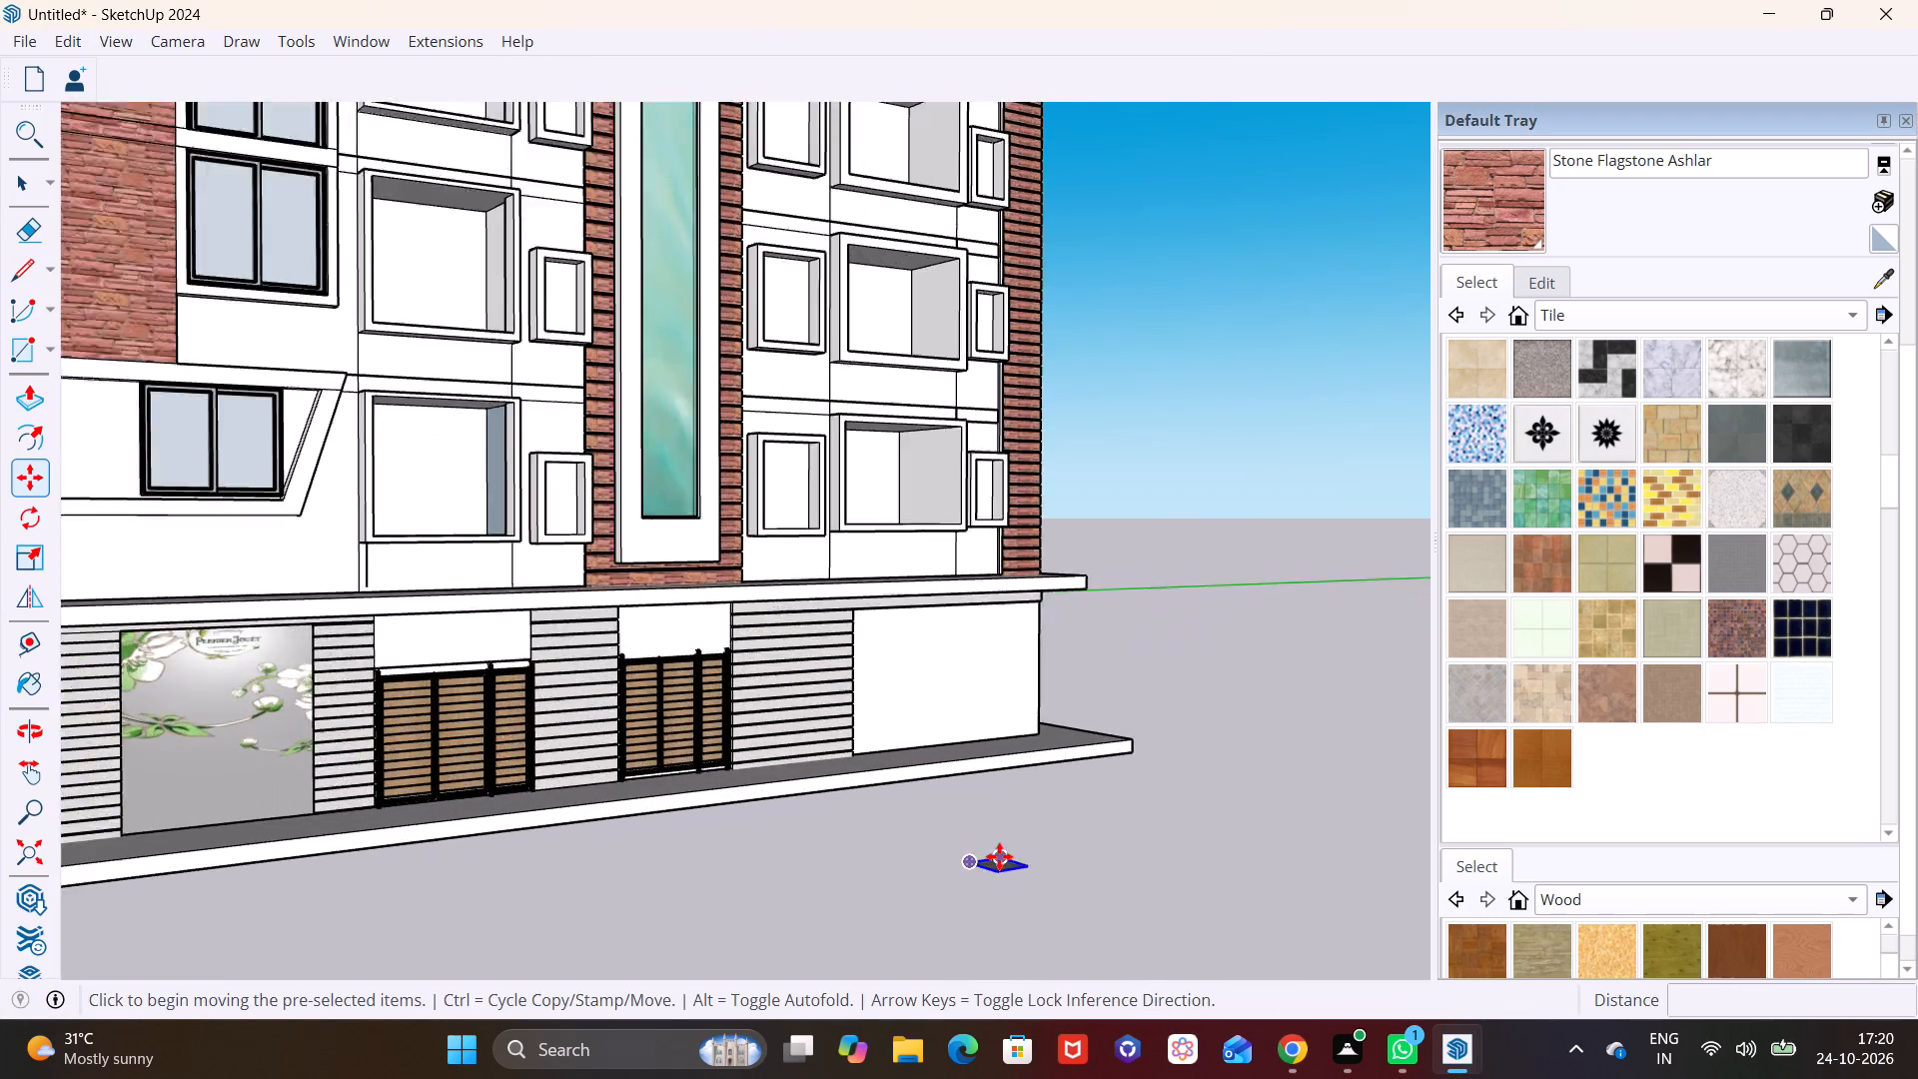
{"action": "scroll", "coordinate": [999, 856], "scroll_direction": "up", "scroll_amount": 12}
{"action": "middle_click_drag", "start_coordinate": [1041, 854], "coordinate": [1050, 941]}
{"action": "middle_click_drag", "start_coordinate": [1065, 910], "coordinate": [1071, 782]}
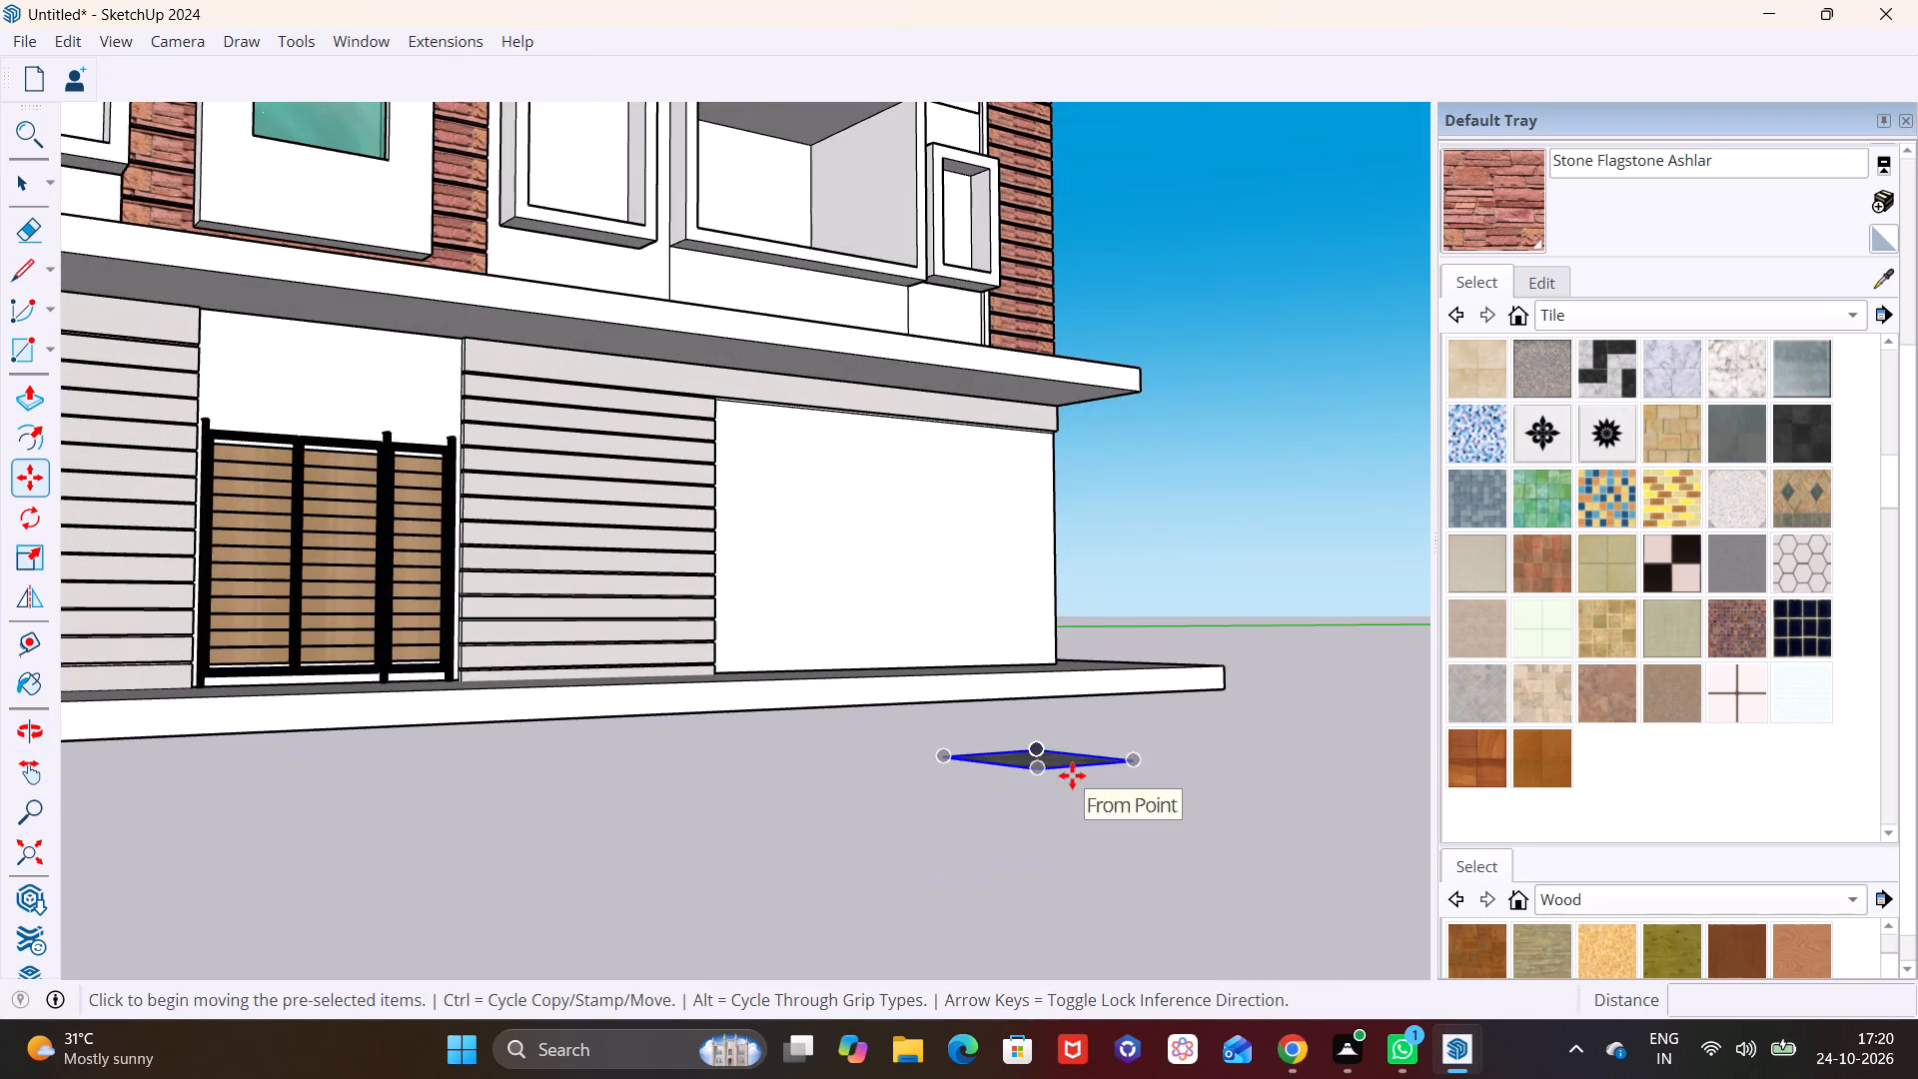
{"action": "middle_click_drag", "start_coordinate": [1072, 775], "coordinate": [1068, 841]}
{"action": "middle_click_drag", "start_coordinate": [1068, 838], "coordinate": [1024, 660], "text": "shift"}
{"action": "middle_click_drag", "start_coordinate": [1017, 742], "coordinate": [1033, 800]}
{"action": "scroll", "coordinate": [1050, 861], "scroll_direction": "up", "scroll_amount": 2}
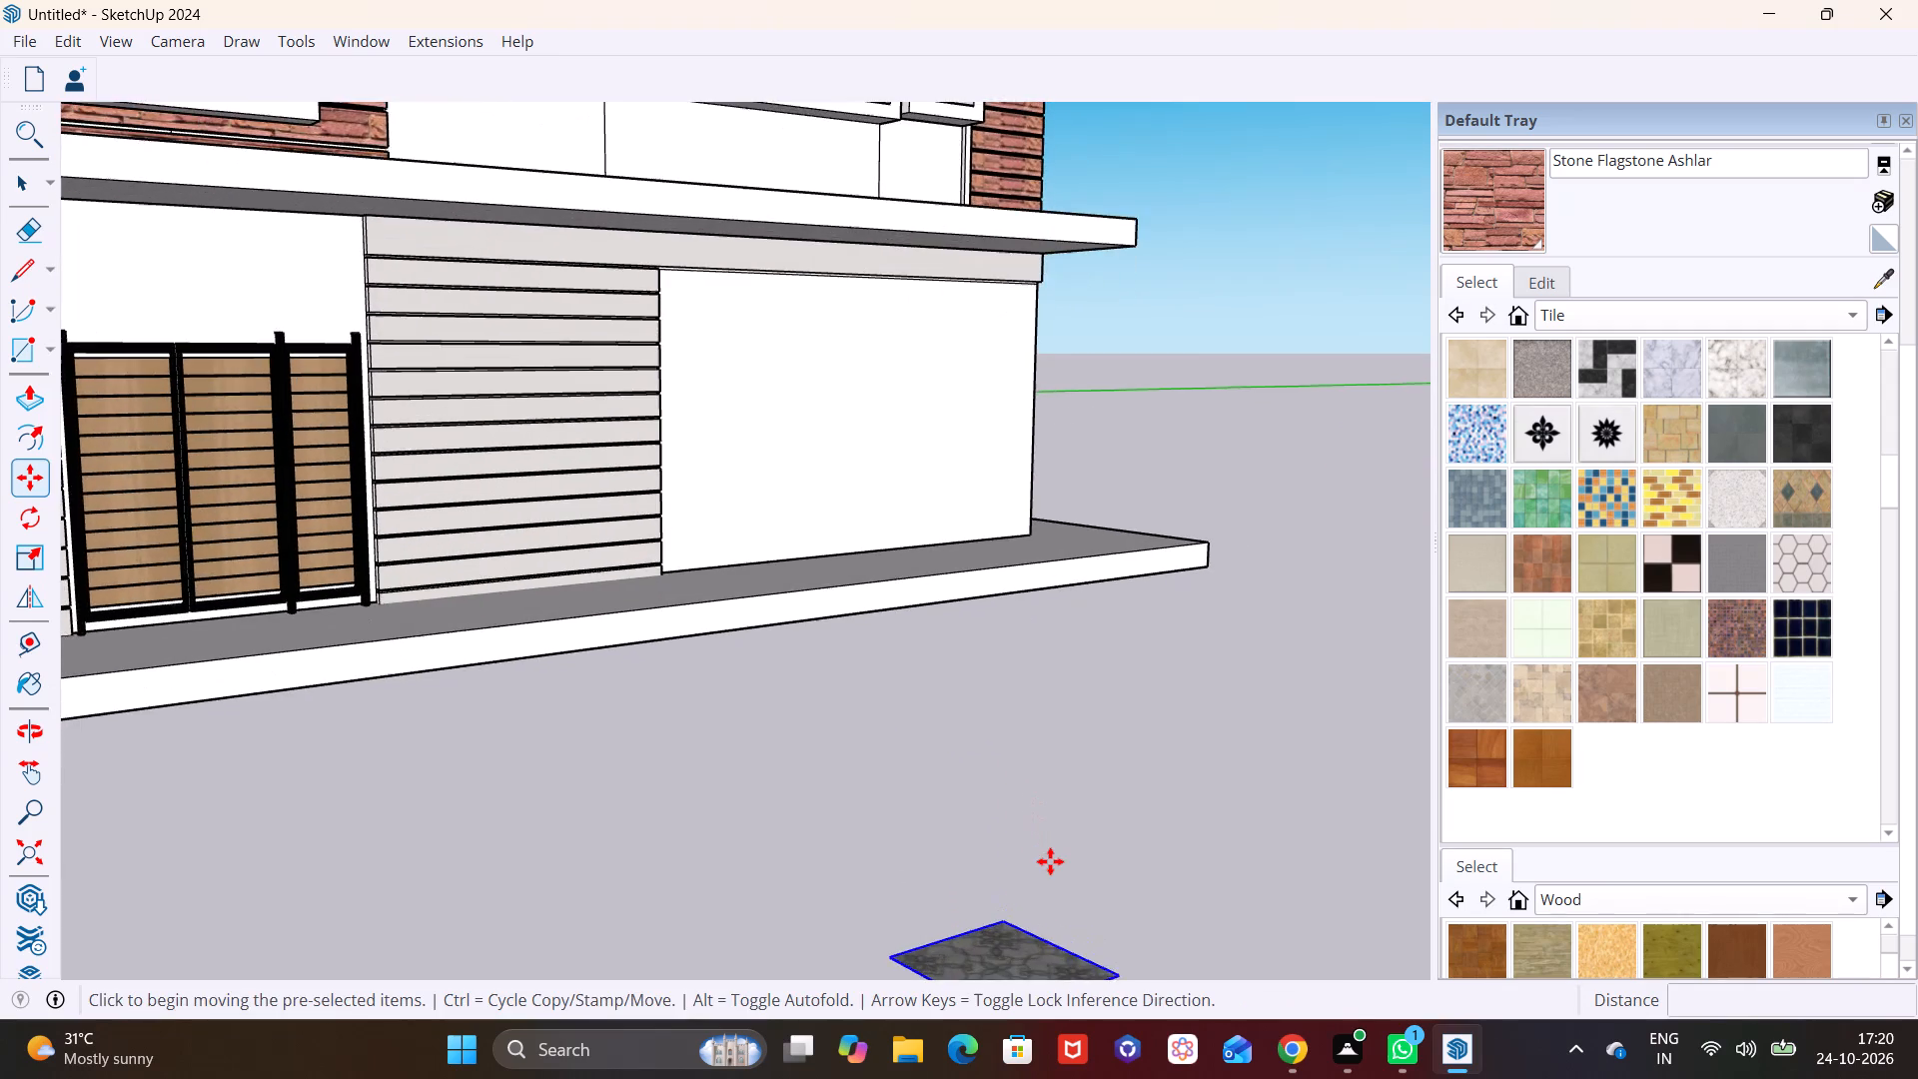
{"action": "scroll", "coordinate": [1051, 865], "scroll_direction": "down", "scroll_amount": 6}
{"action": "middle_click_drag", "start_coordinate": [1044, 867], "coordinate": [967, 665], "text": "shift"}
{"action": "scroll", "coordinate": [969, 748], "scroll_direction": "up", "scroll_amount": 1}
{"action": "middle_click_drag", "start_coordinate": [973, 784], "coordinate": [984, 856]}
{"action": "scroll", "coordinate": [996, 850], "scroll_direction": "up", "scroll_amount": 2}
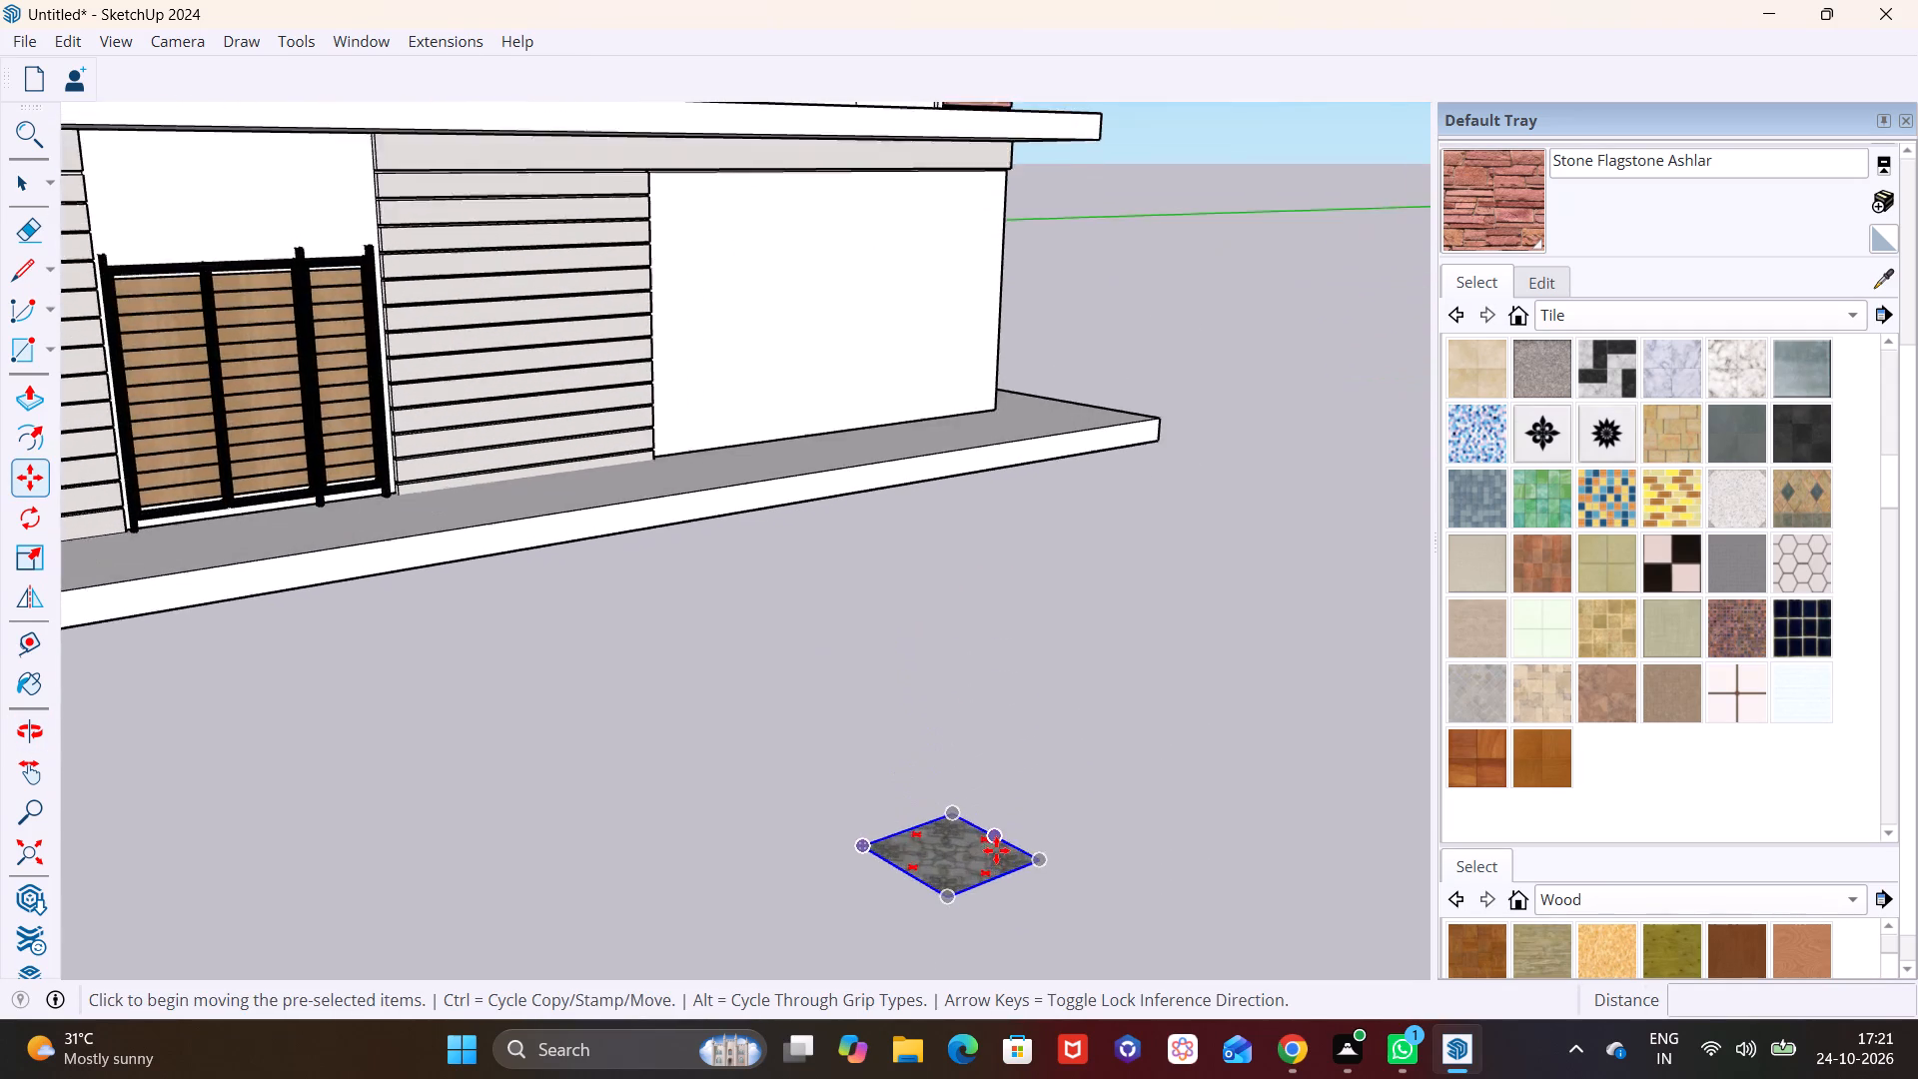
Rotate the floral glass panel 90 degrees upright, and turn it about the vertical axis until it runs parallel to the facade.
{"action": "scroll", "coordinate": [996, 850], "scroll_direction": "up", "scroll_amount": 8}
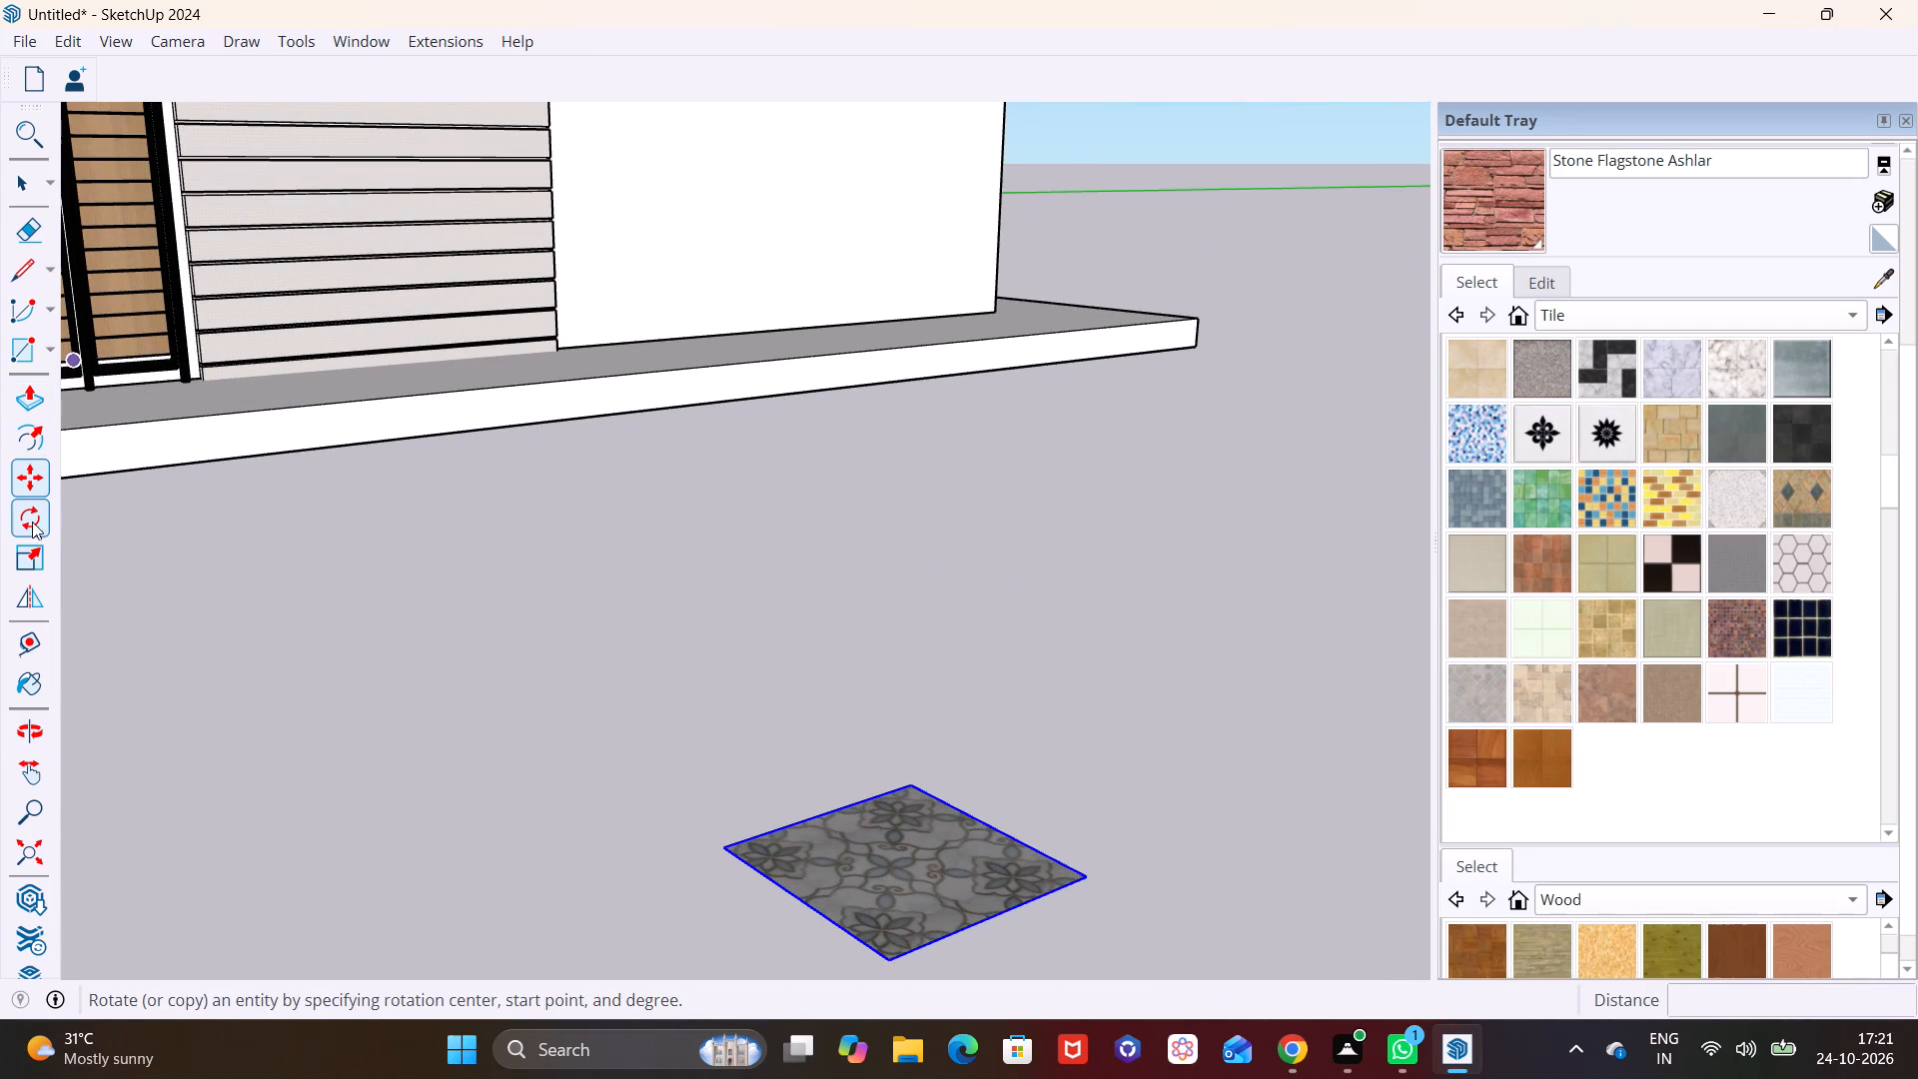
{"action": "left_click", "coordinate": [31, 517]}
{"action": "left_click", "coordinate": [911, 774]}
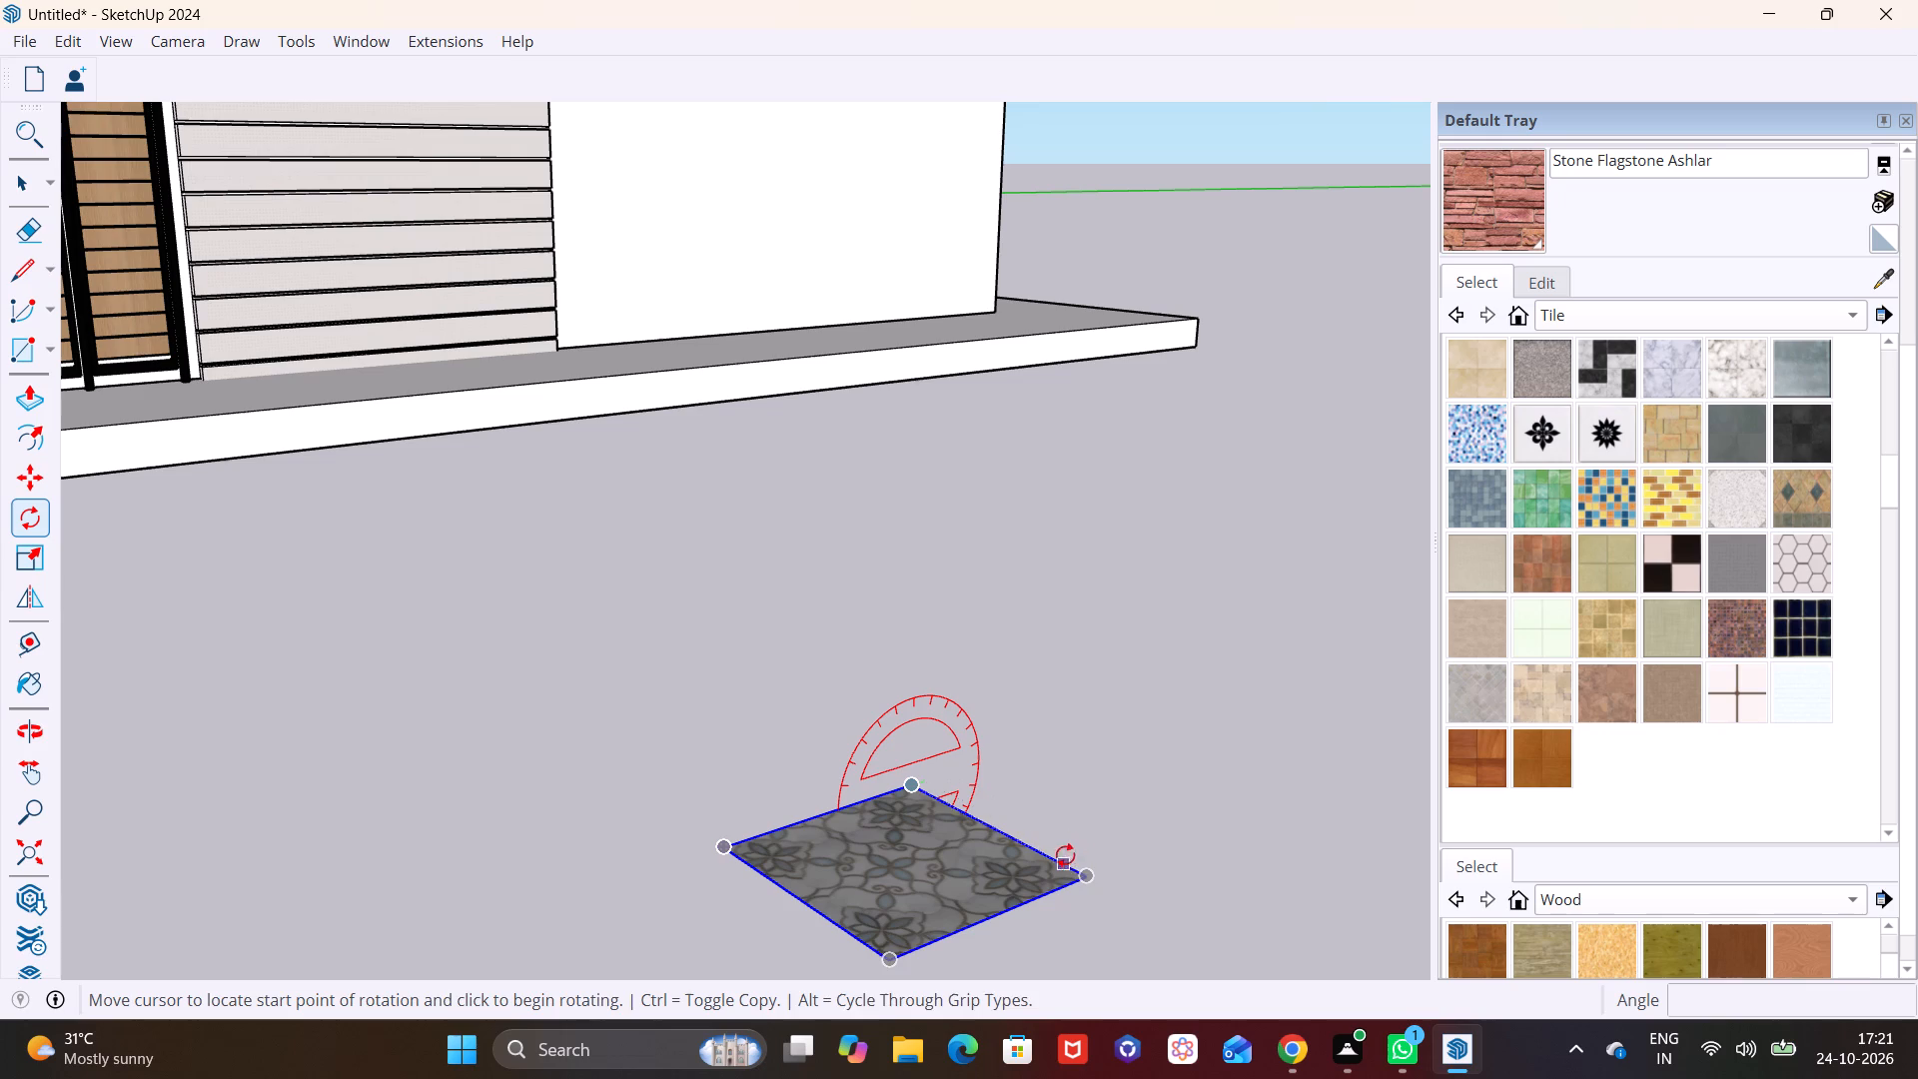
{"action": "left_click", "coordinate": [1167, 709]}
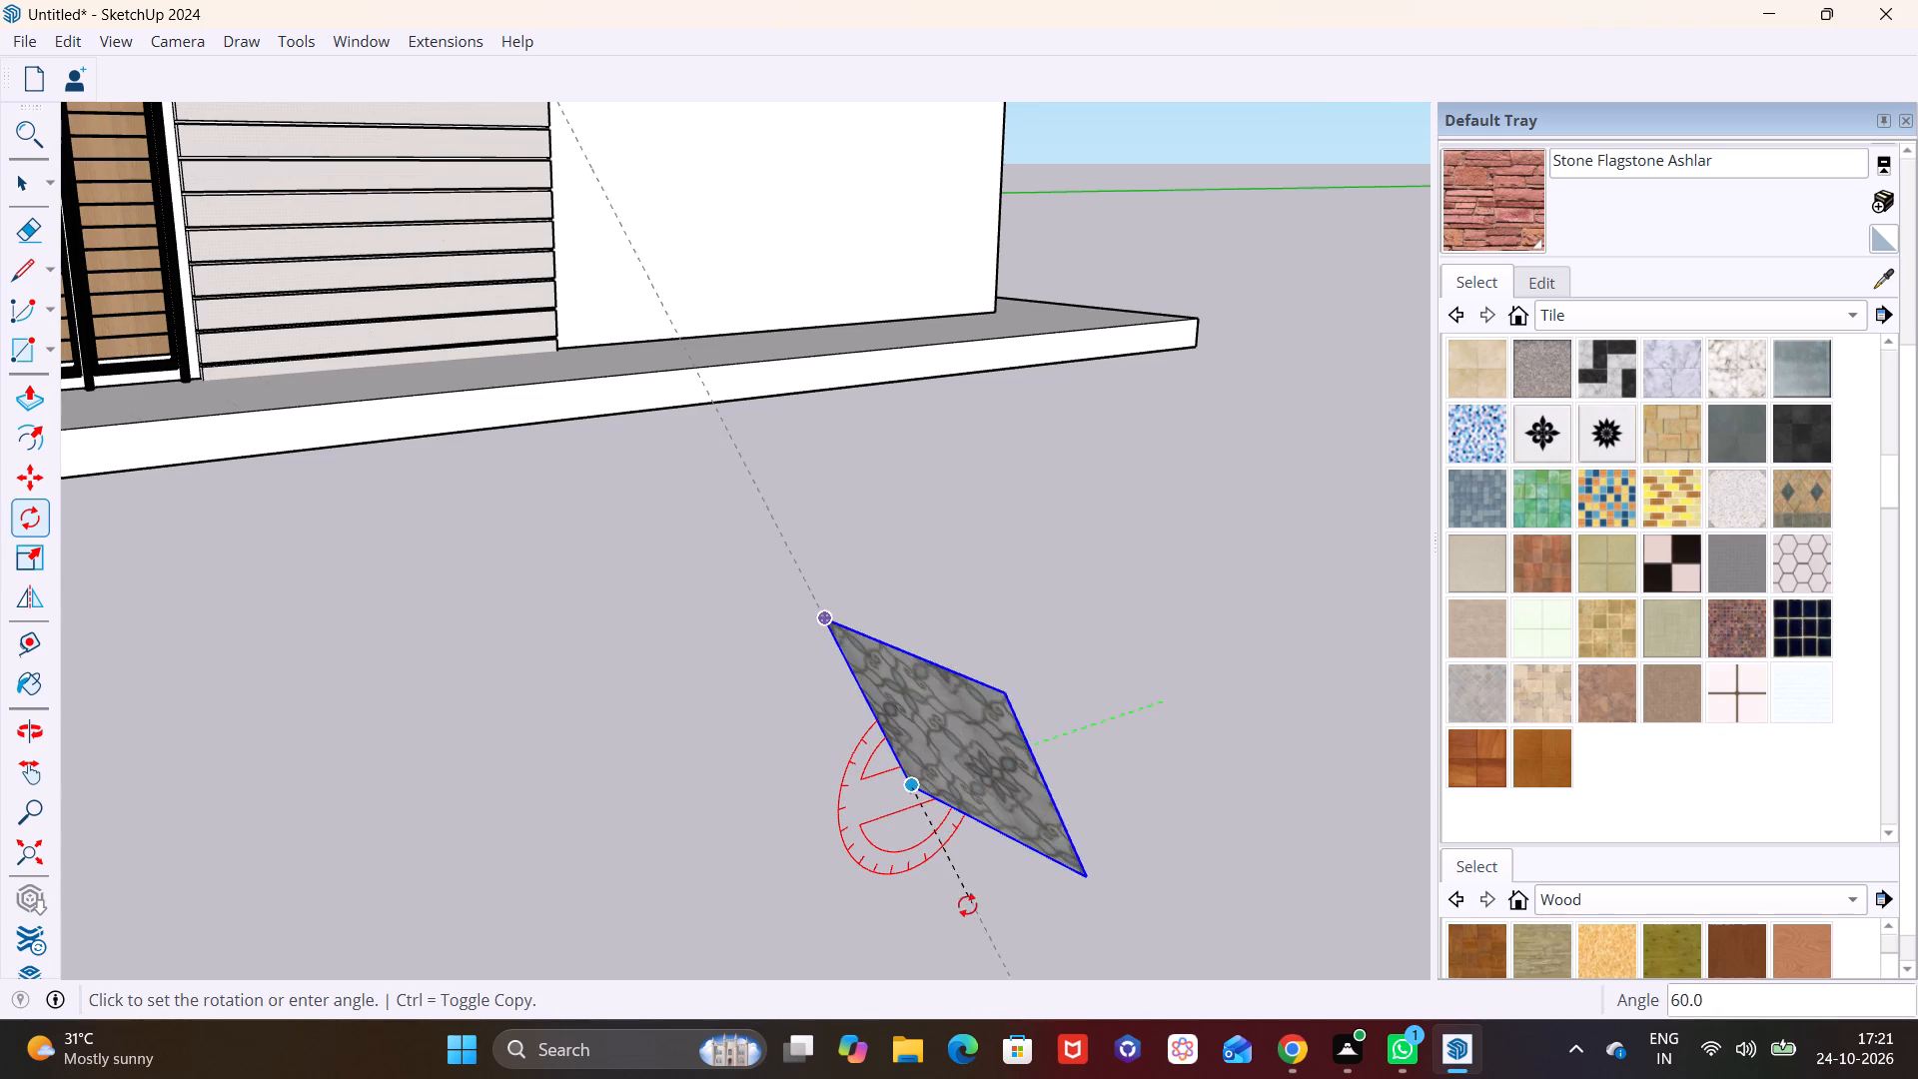
{"action": "left_click", "coordinate": [911, 904]}
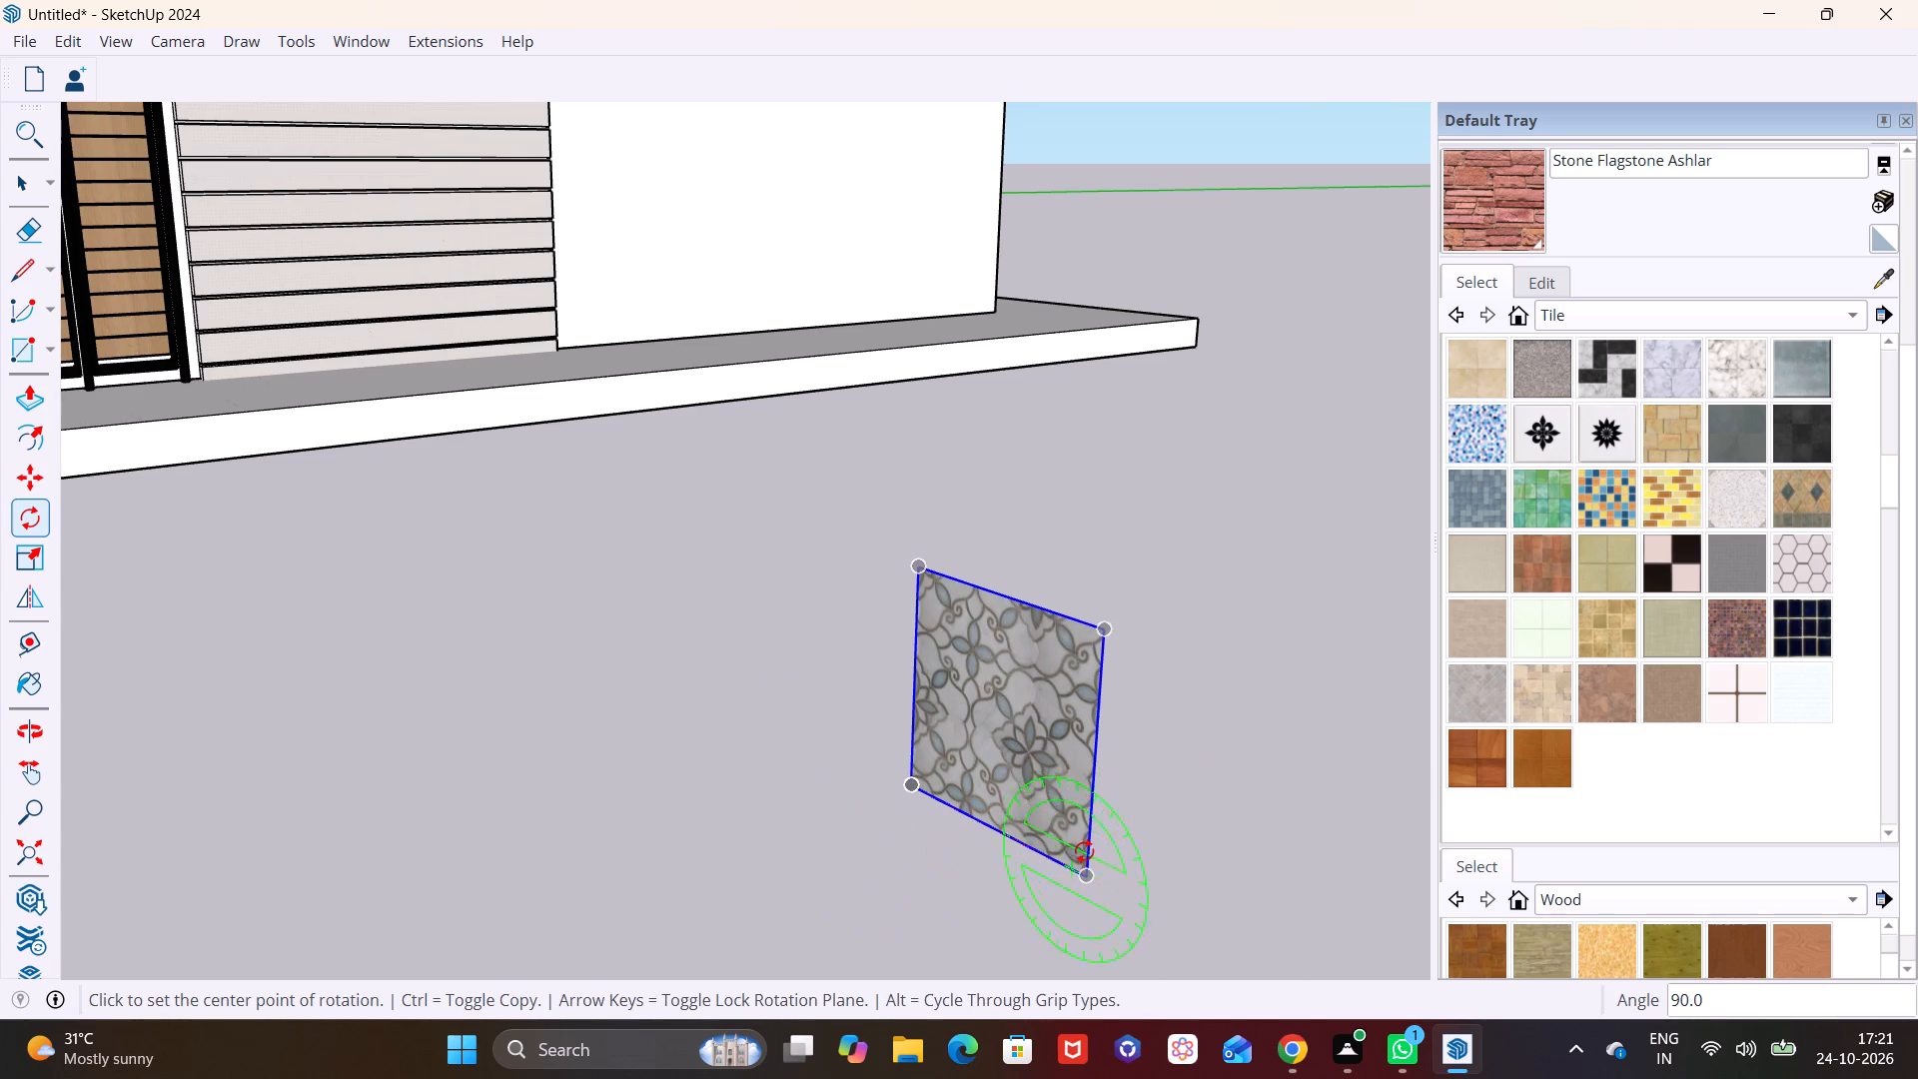
{"action": "left_click", "coordinate": [736, 777]}
{"action": "left_click", "coordinate": [619, 802]}
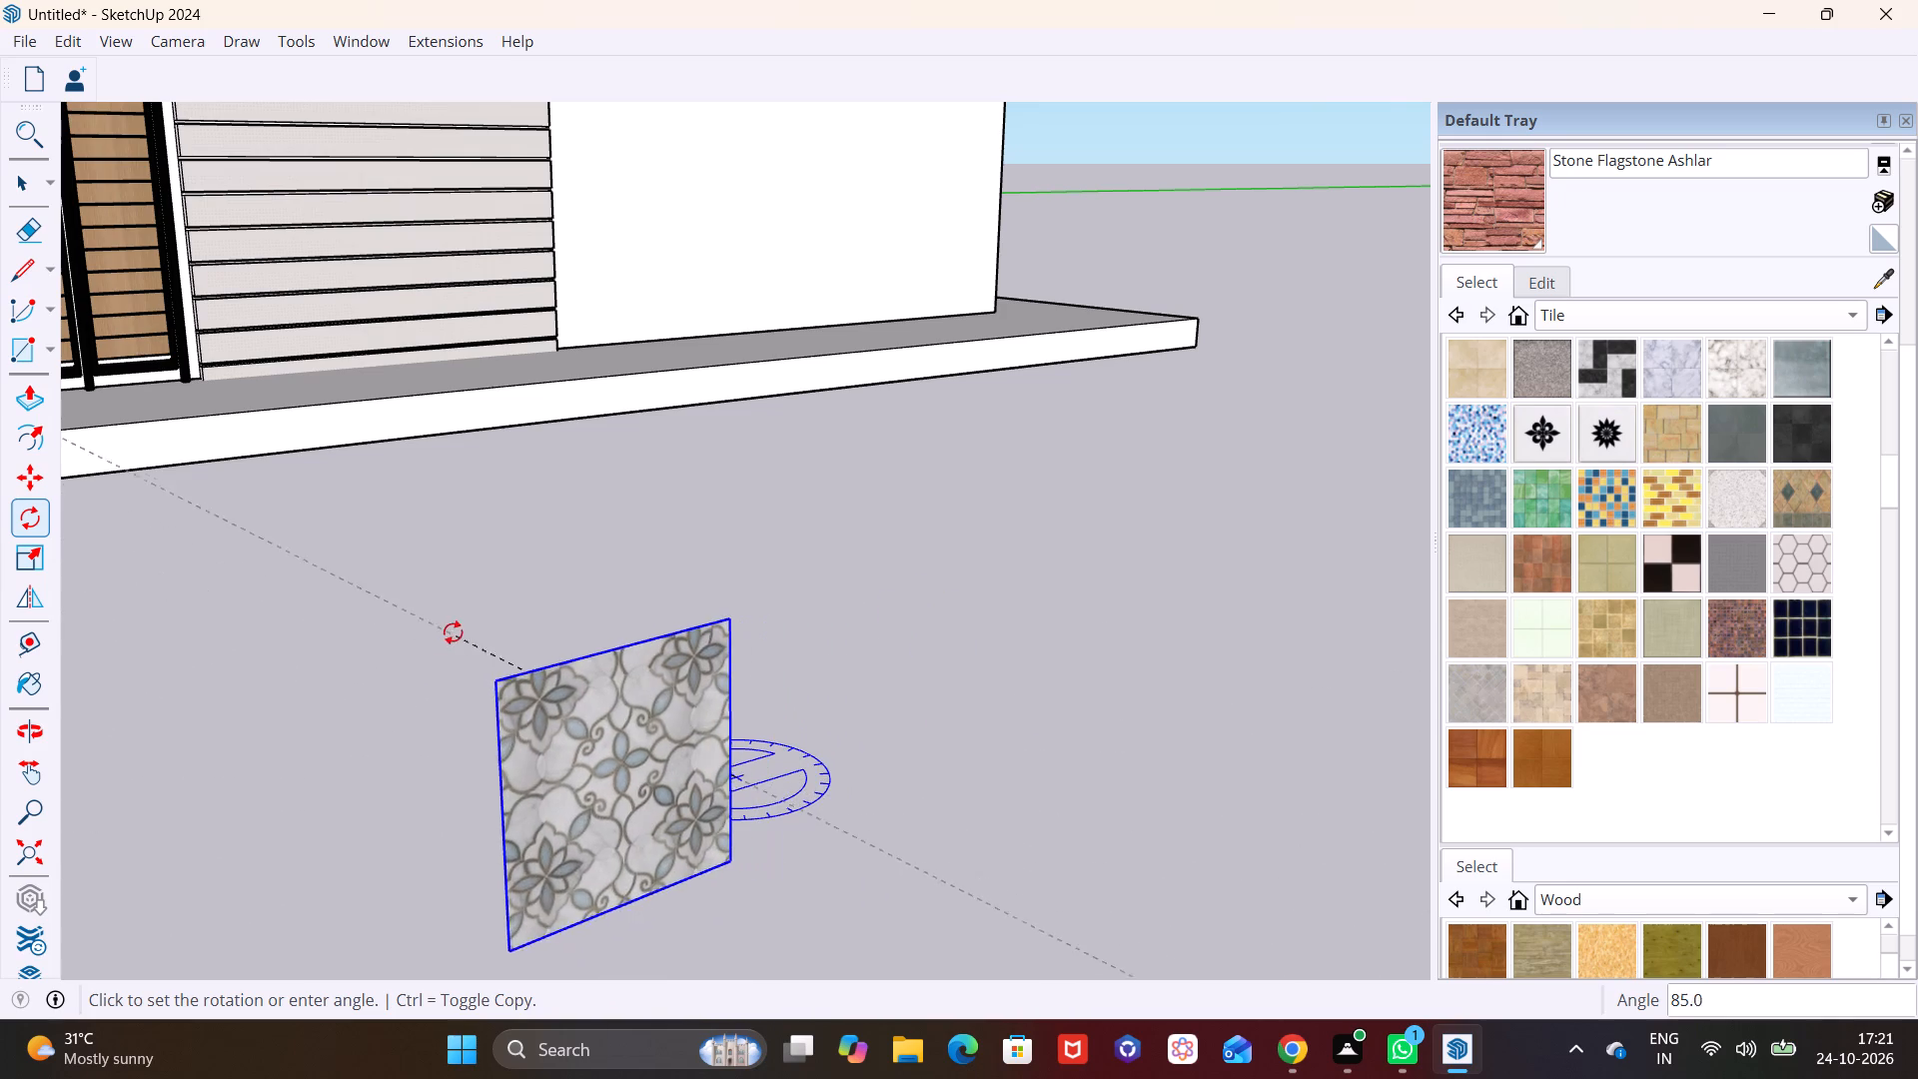
{"action": "left_click", "coordinate": [467, 611]}
Move the panel about 34' 2" onto the inner upper corner of the small window frame just above the canopy, beside the brick-edged glass strip.
{"action": "key", "text": "m"}
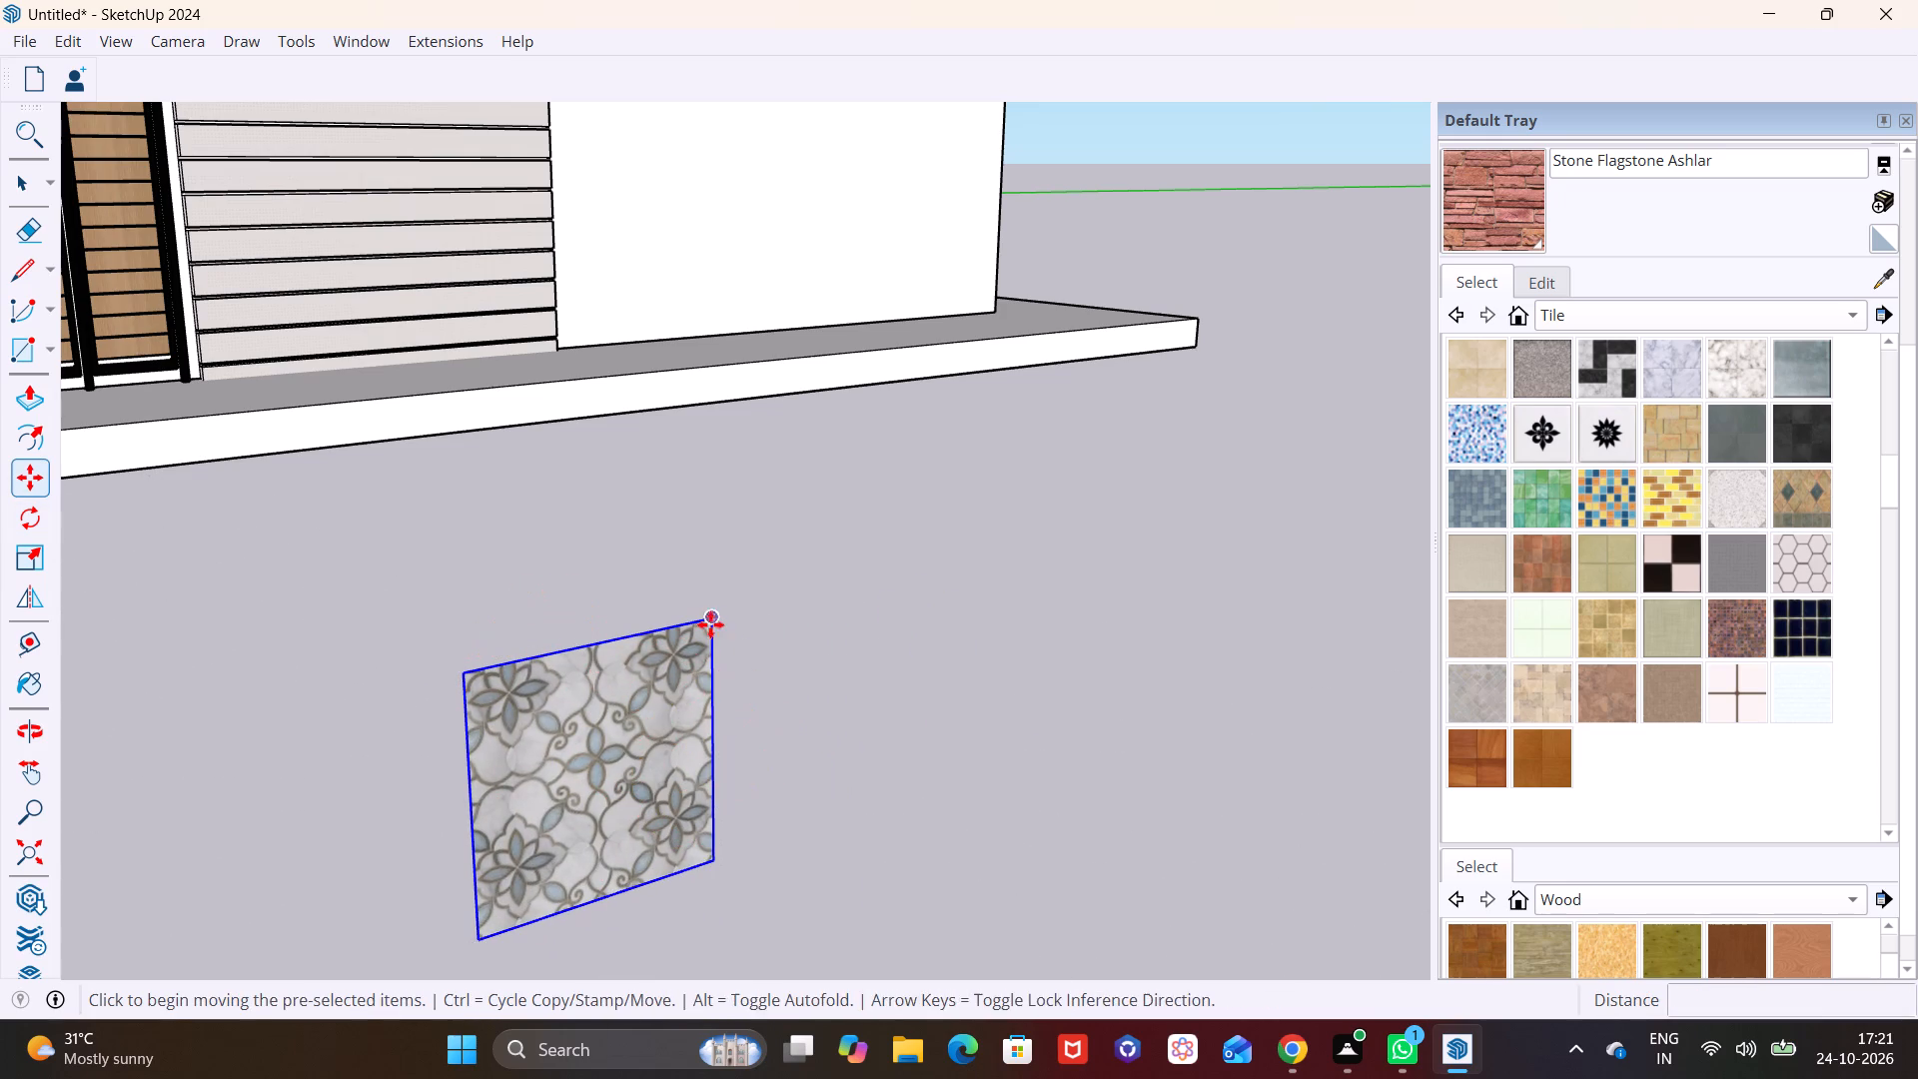
{"action": "left_click", "coordinate": [715, 609]}
{"action": "scroll", "coordinate": [574, 310], "scroll_direction": "down", "scroll_amount": 6}
{"action": "middle_click_drag", "start_coordinate": [331, 228], "coordinate": [665, 729], "text": "shift"}
{"action": "scroll", "coordinate": [591, 467], "scroll_direction": "up", "scroll_amount": 1}
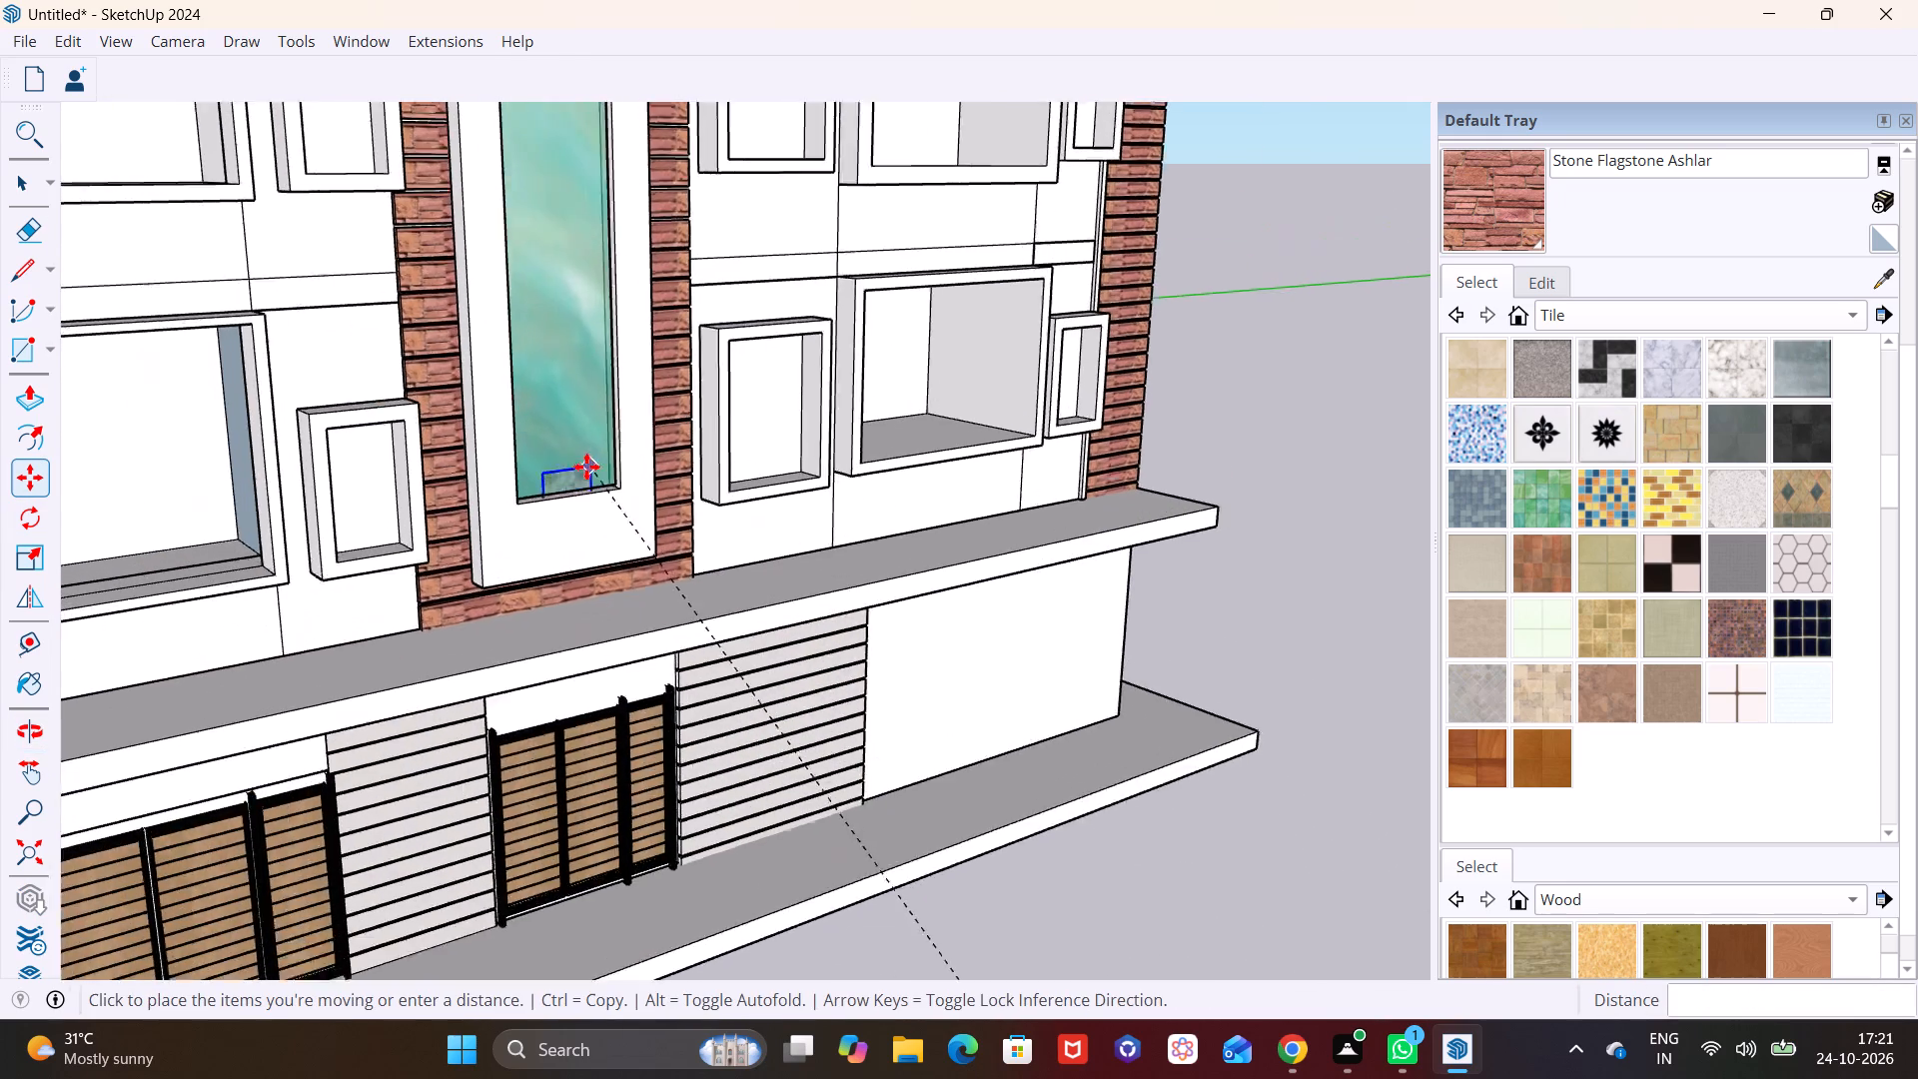
{"action": "scroll", "coordinate": [586, 467], "scroll_direction": "up", "scroll_amount": 9}
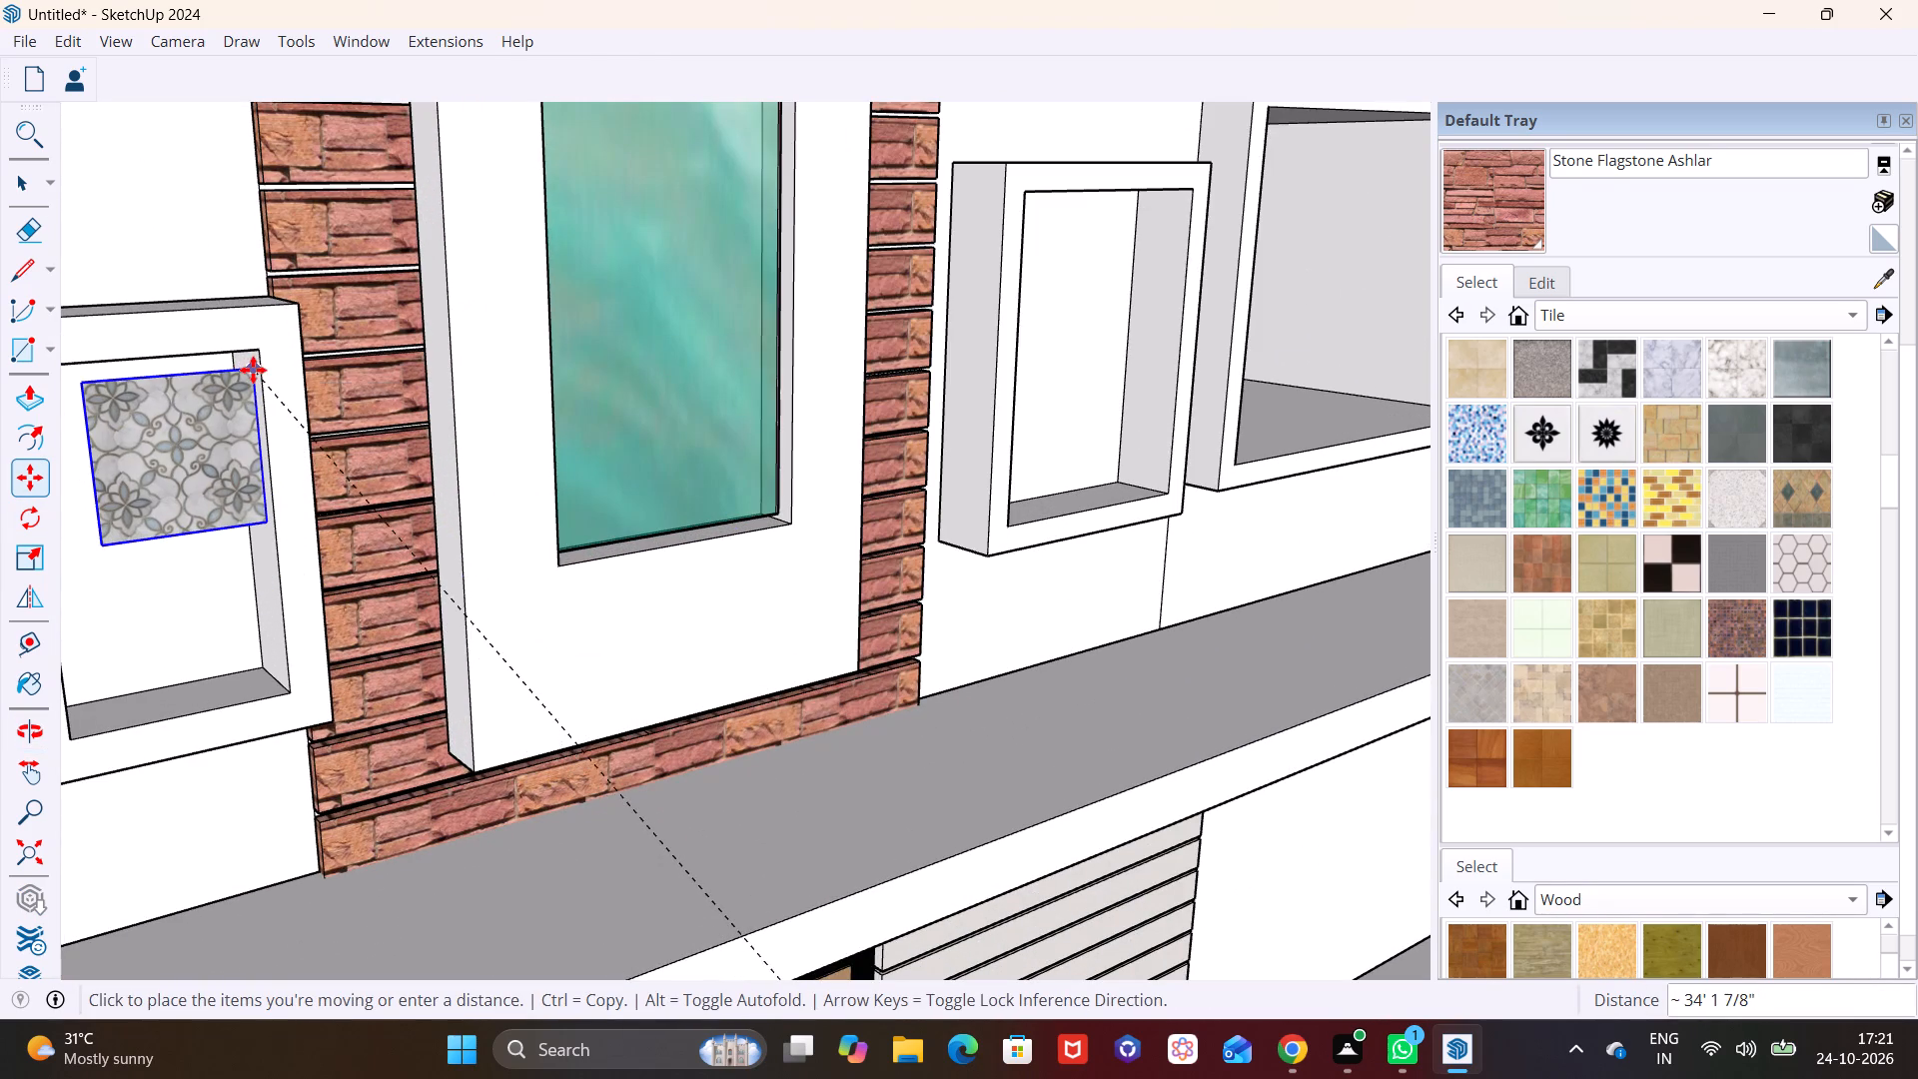
{"action": "left_click", "coordinate": [253, 370]}
Scale the panel to fill the small frame's opening, stretching its height about 2.13 and 1.06 times and widening it to the far edge.
{"action": "scroll", "coordinate": [268, 418], "scroll_direction": "down", "scroll_amount": 6}
{"action": "middle_click_drag", "start_coordinate": [293, 495], "coordinate": [176, 455]}
{"action": "middle_click_drag", "start_coordinate": [172, 414], "coordinate": [399, 523], "text": "shift"}
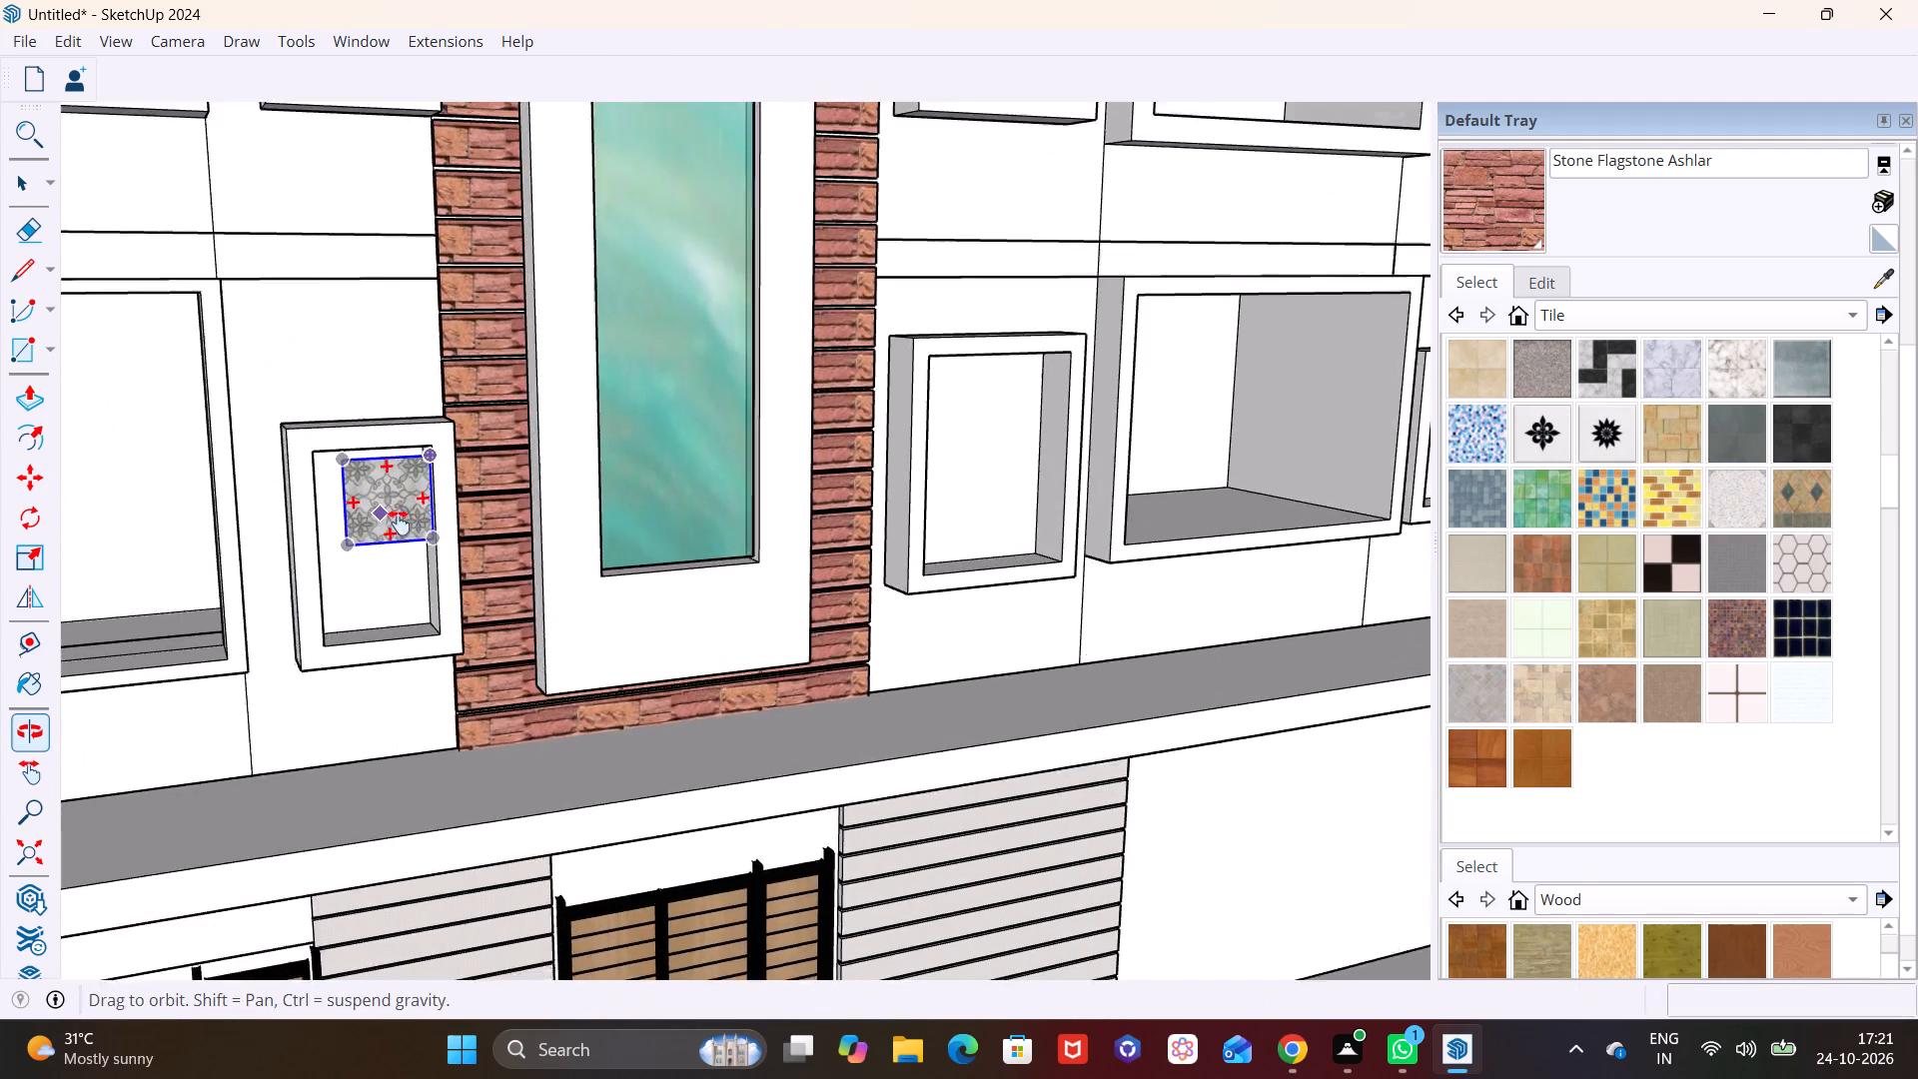
{"action": "middle_click_drag", "start_coordinate": [399, 523], "coordinate": [418, 530], "text": "shift"}
{"action": "scroll", "coordinate": [415, 525], "scroll_direction": "up", "scroll_amount": 6}
{"action": "left_click", "coordinate": [33, 564]}
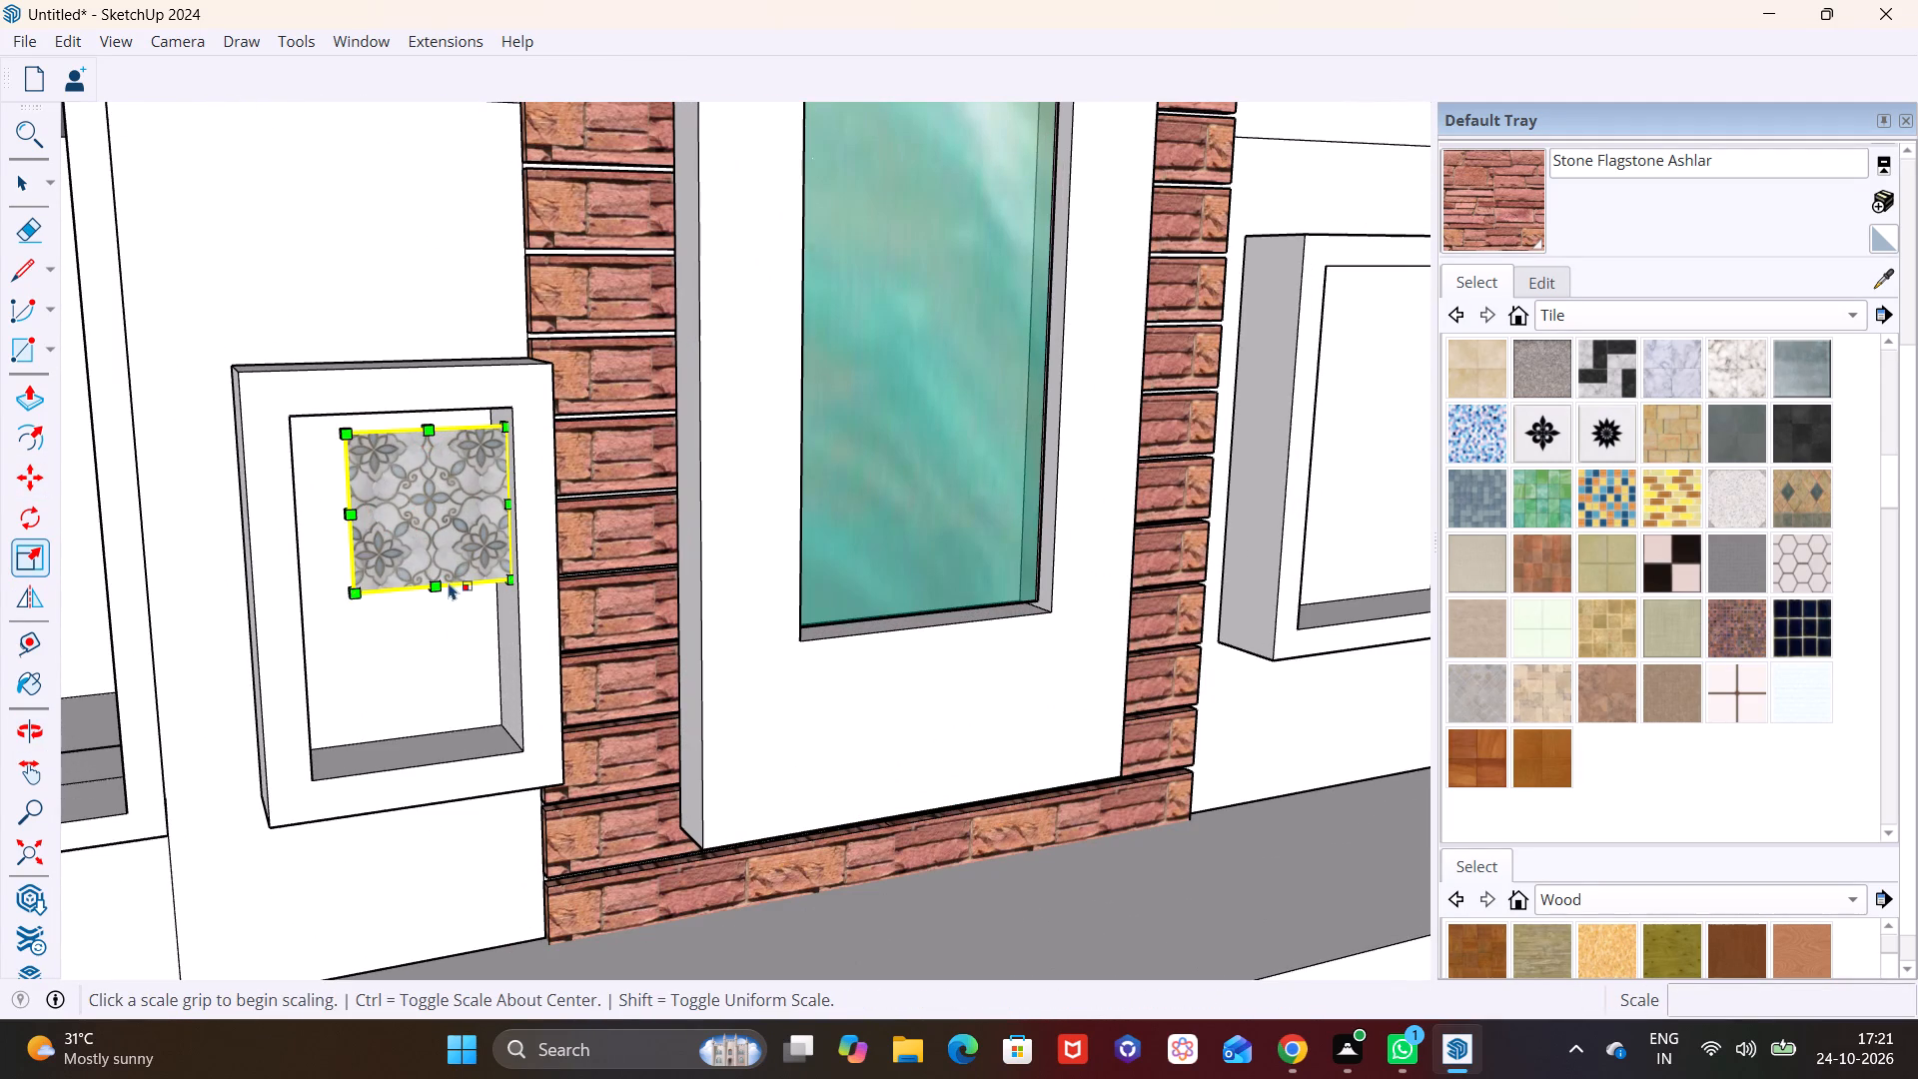
{"action": "left_click", "coordinate": [441, 582]}
{"action": "left_click", "coordinate": [432, 762]}
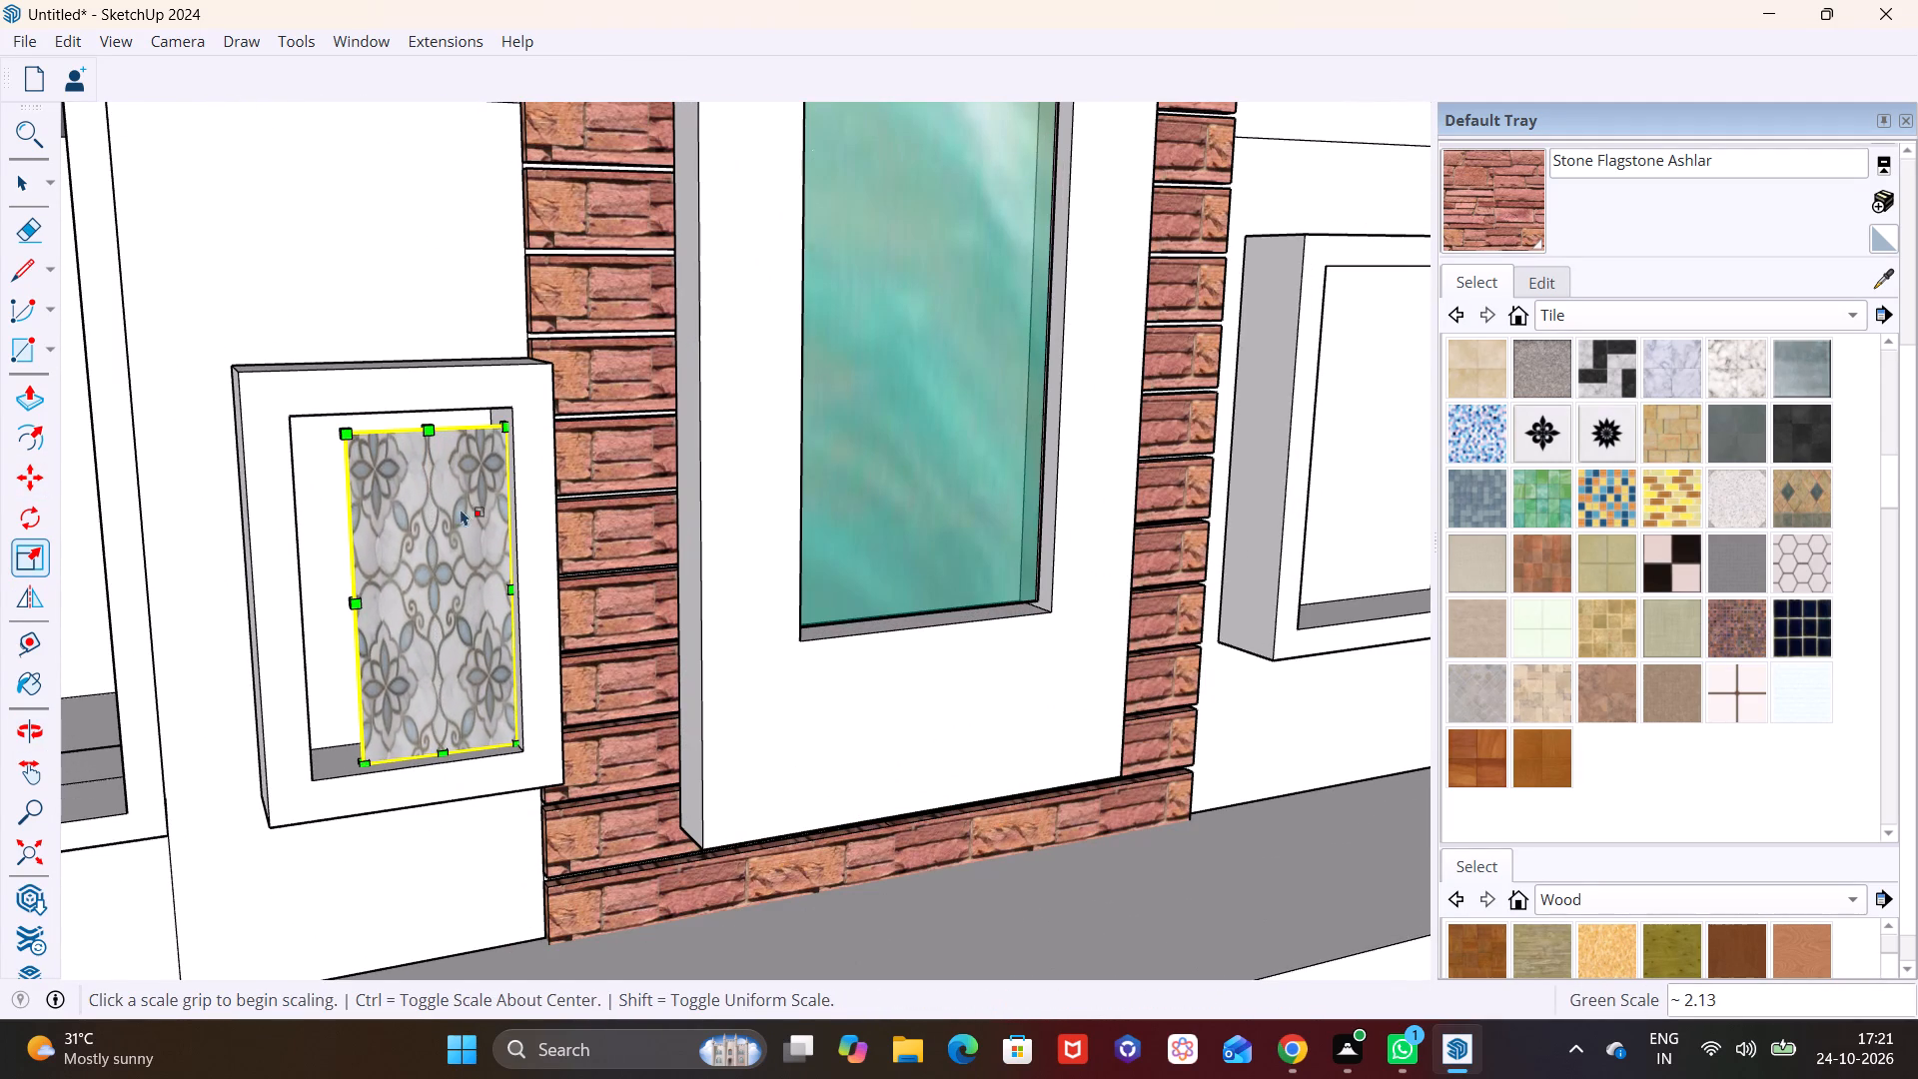
{"action": "left_click", "coordinate": [436, 436]}
{"action": "left_click", "coordinate": [437, 413]}
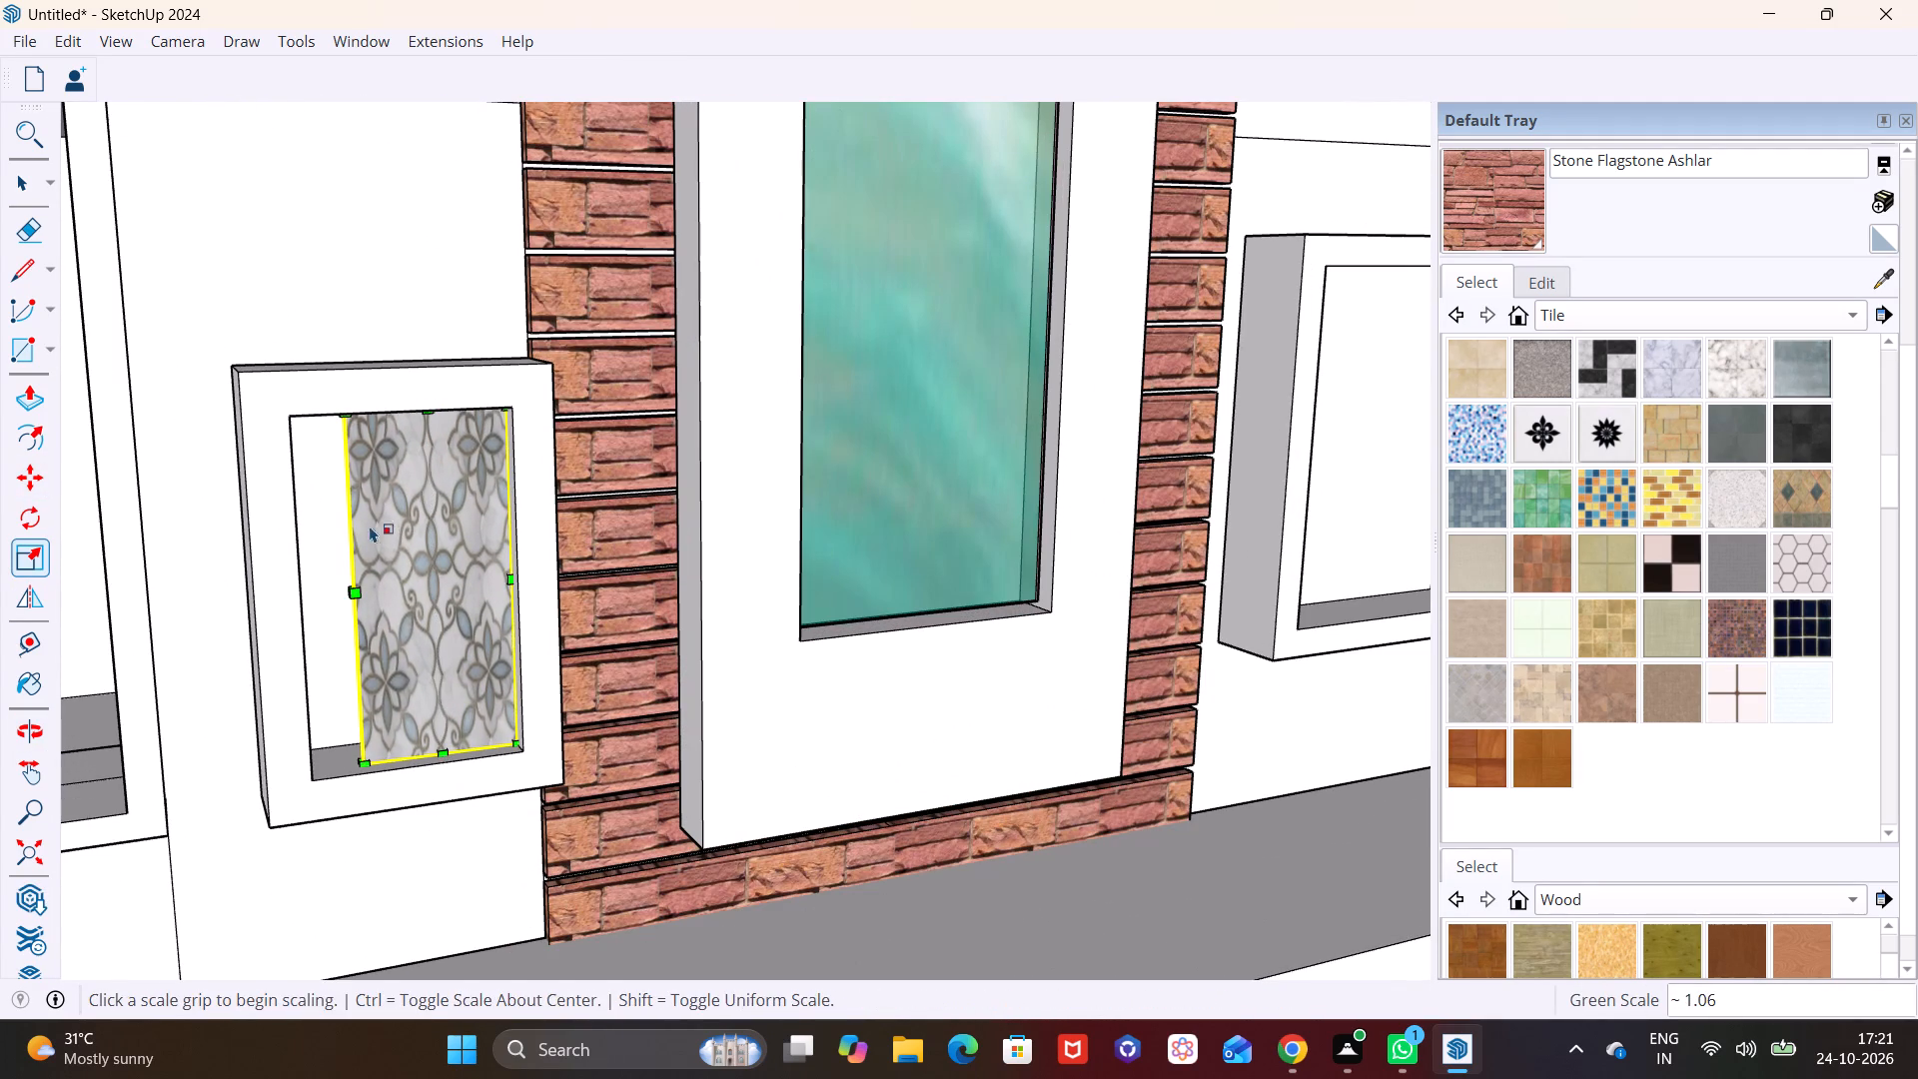
{"action": "left_click", "coordinate": [358, 586]}
{"action": "left_click", "coordinate": [300, 587]}
{"action": "scroll", "coordinate": [382, 587], "scroll_direction": "down", "scroll_amount": 6}
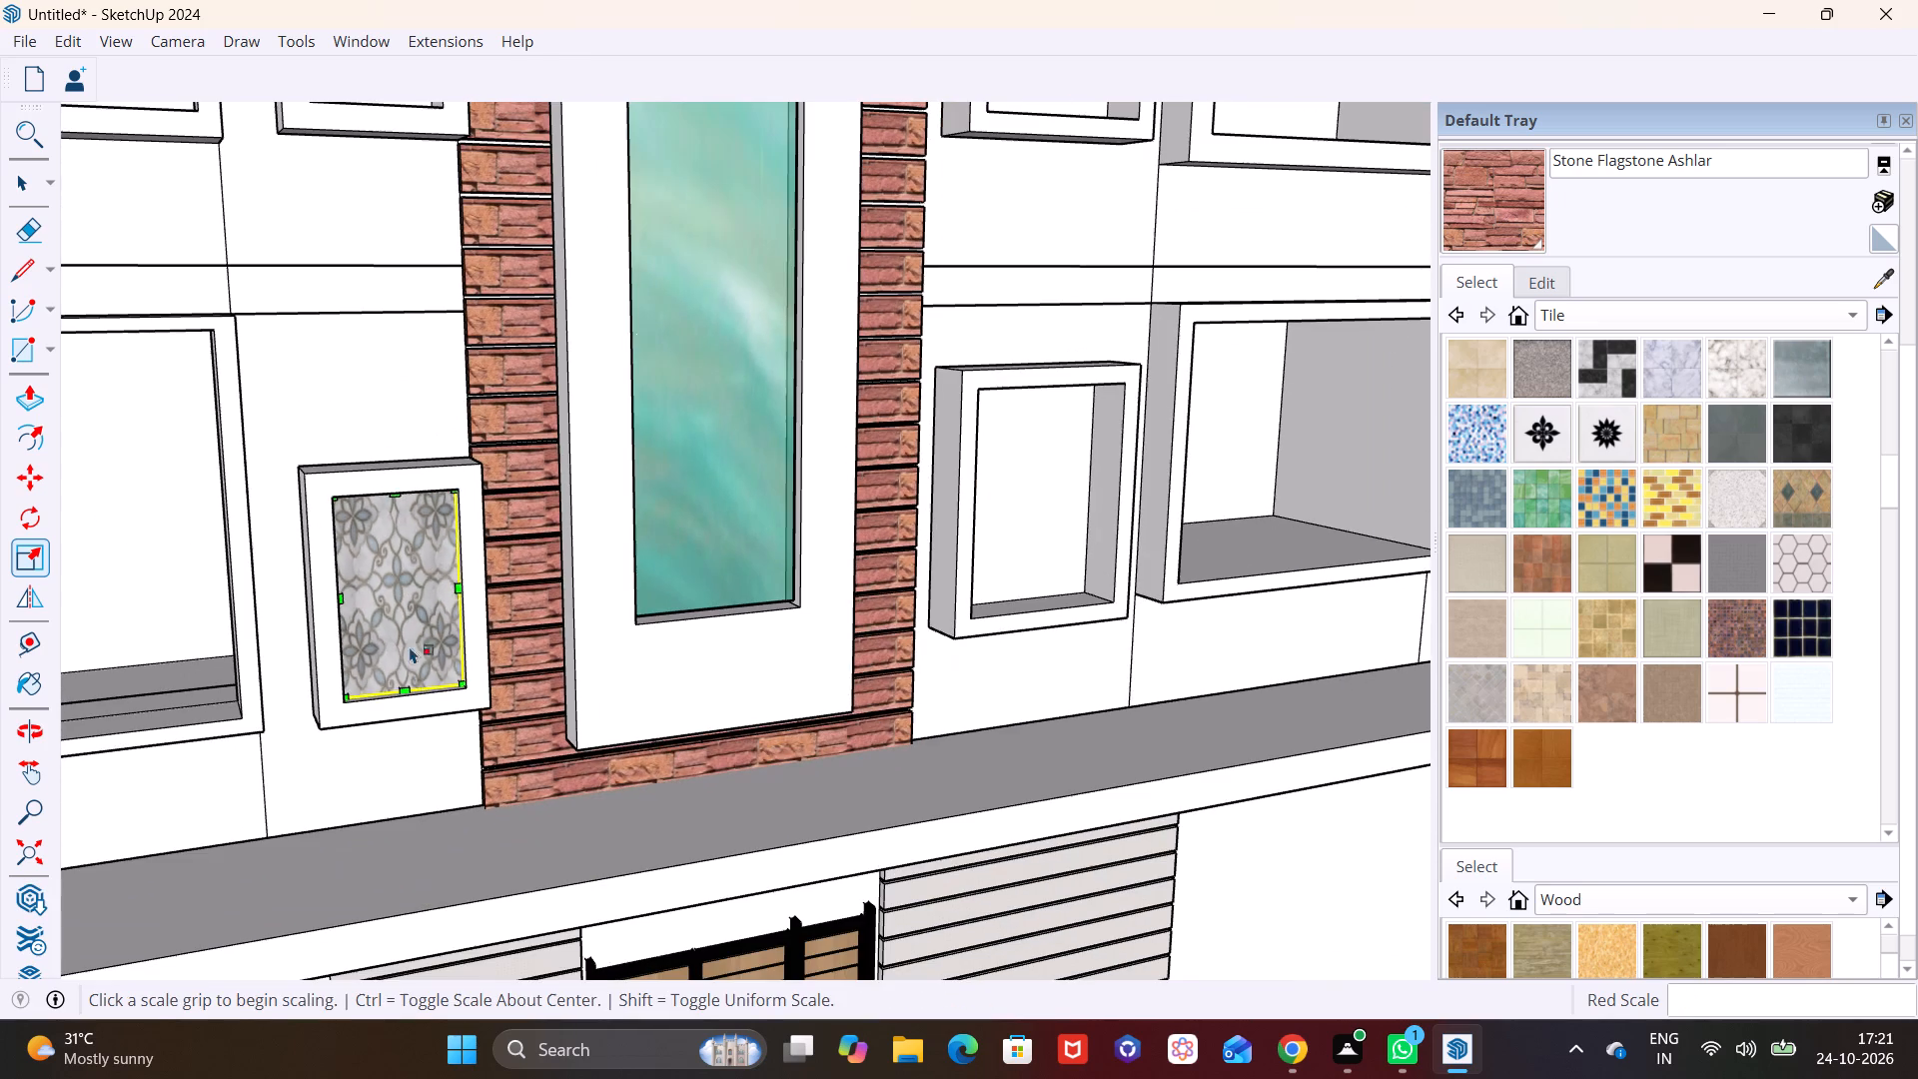
{"action": "key", "text": "space"}
{"action": "left_click", "coordinate": [419, 423]}
{"action": "left_click", "coordinate": [472, 835]}
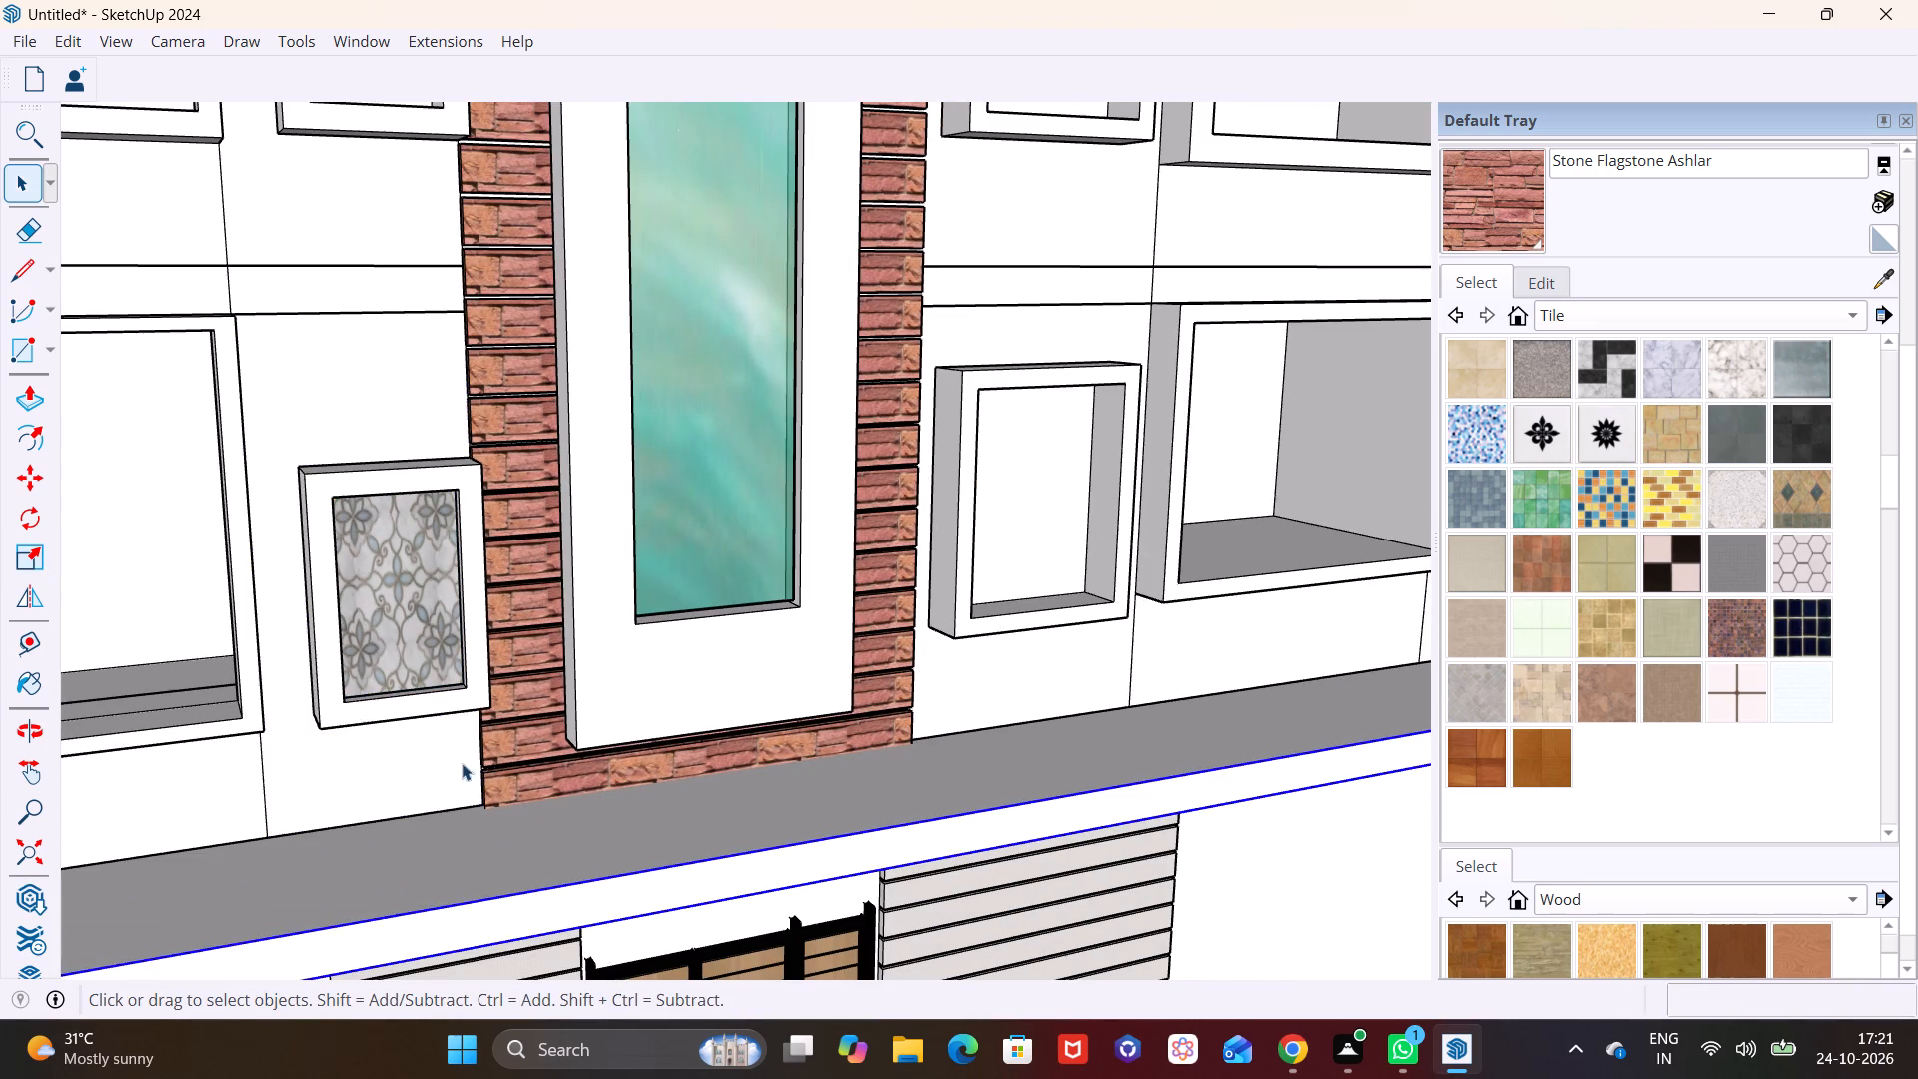
Copy the fitted floral panel about 12' 7" up into the matching small window frame on the storey above.
{"action": "middle_click_drag", "start_coordinate": [426, 699], "coordinate": [646, 626]}
{"action": "left_click", "coordinate": [535, 579]}
{"action": "key", "text": "m"}
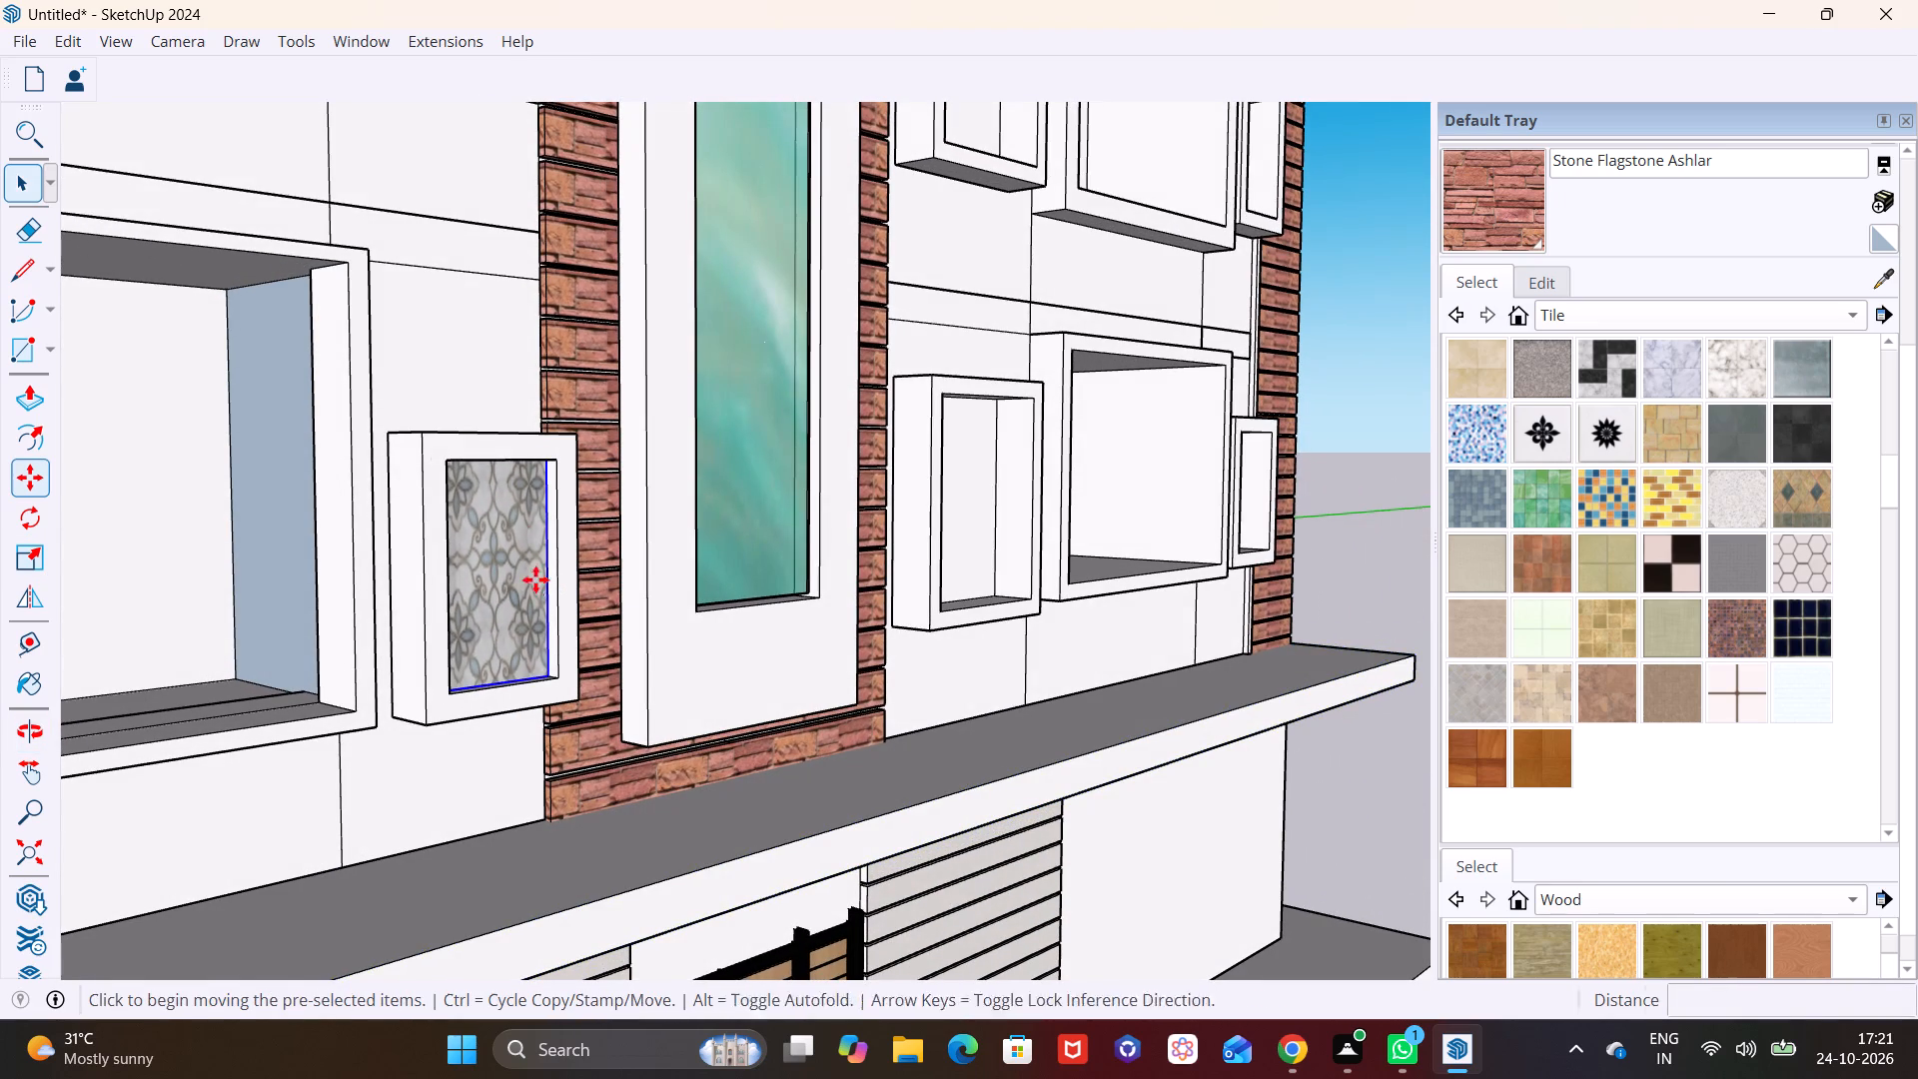
{"action": "left_click", "coordinate": [540, 472]}
{"action": "scroll", "coordinate": [521, 323], "scroll_direction": "down", "scroll_amount": 3}
{"action": "middle_click_drag", "start_coordinate": [509, 384], "coordinate": [485, 712], "text": "shift"}
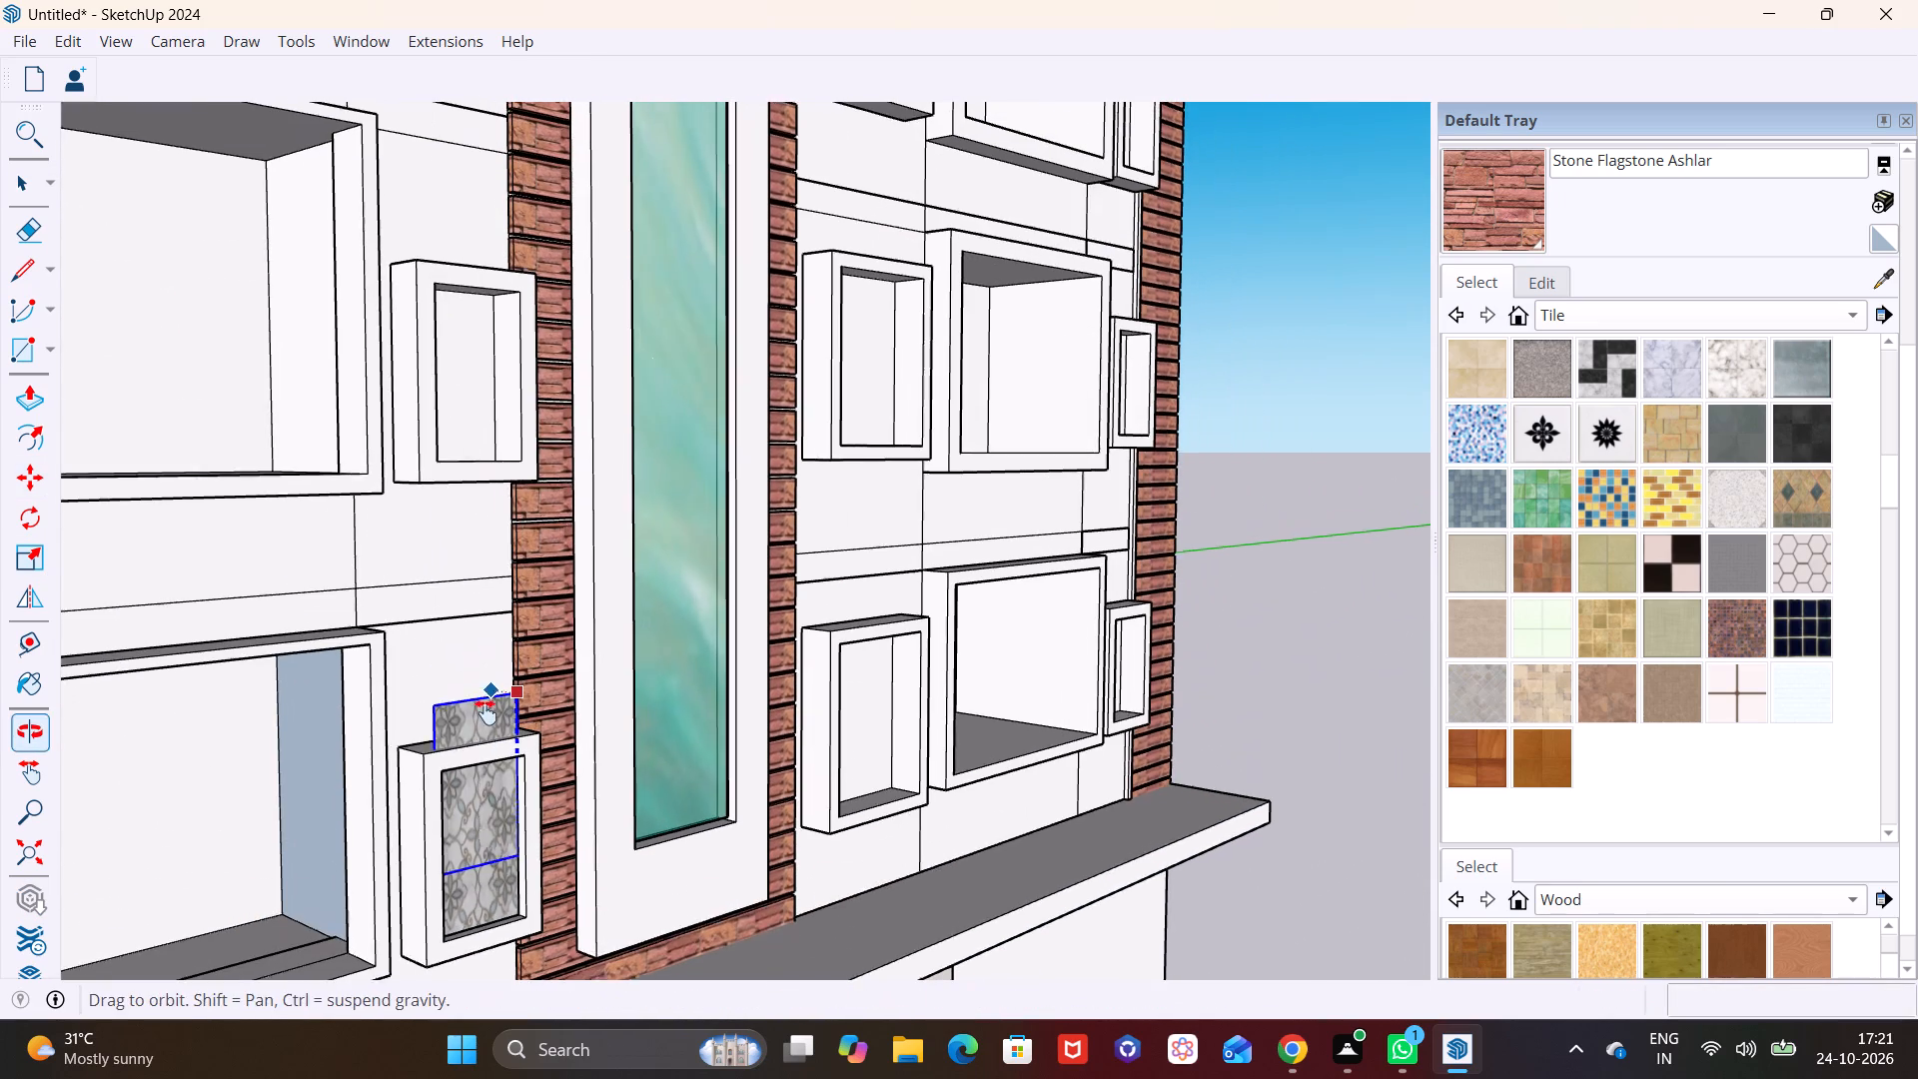
{"action": "middle_click_drag", "start_coordinate": [485, 712], "coordinate": [485, 707], "text": "shift"}
{"action": "left_click", "coordinate": [517, 303]}
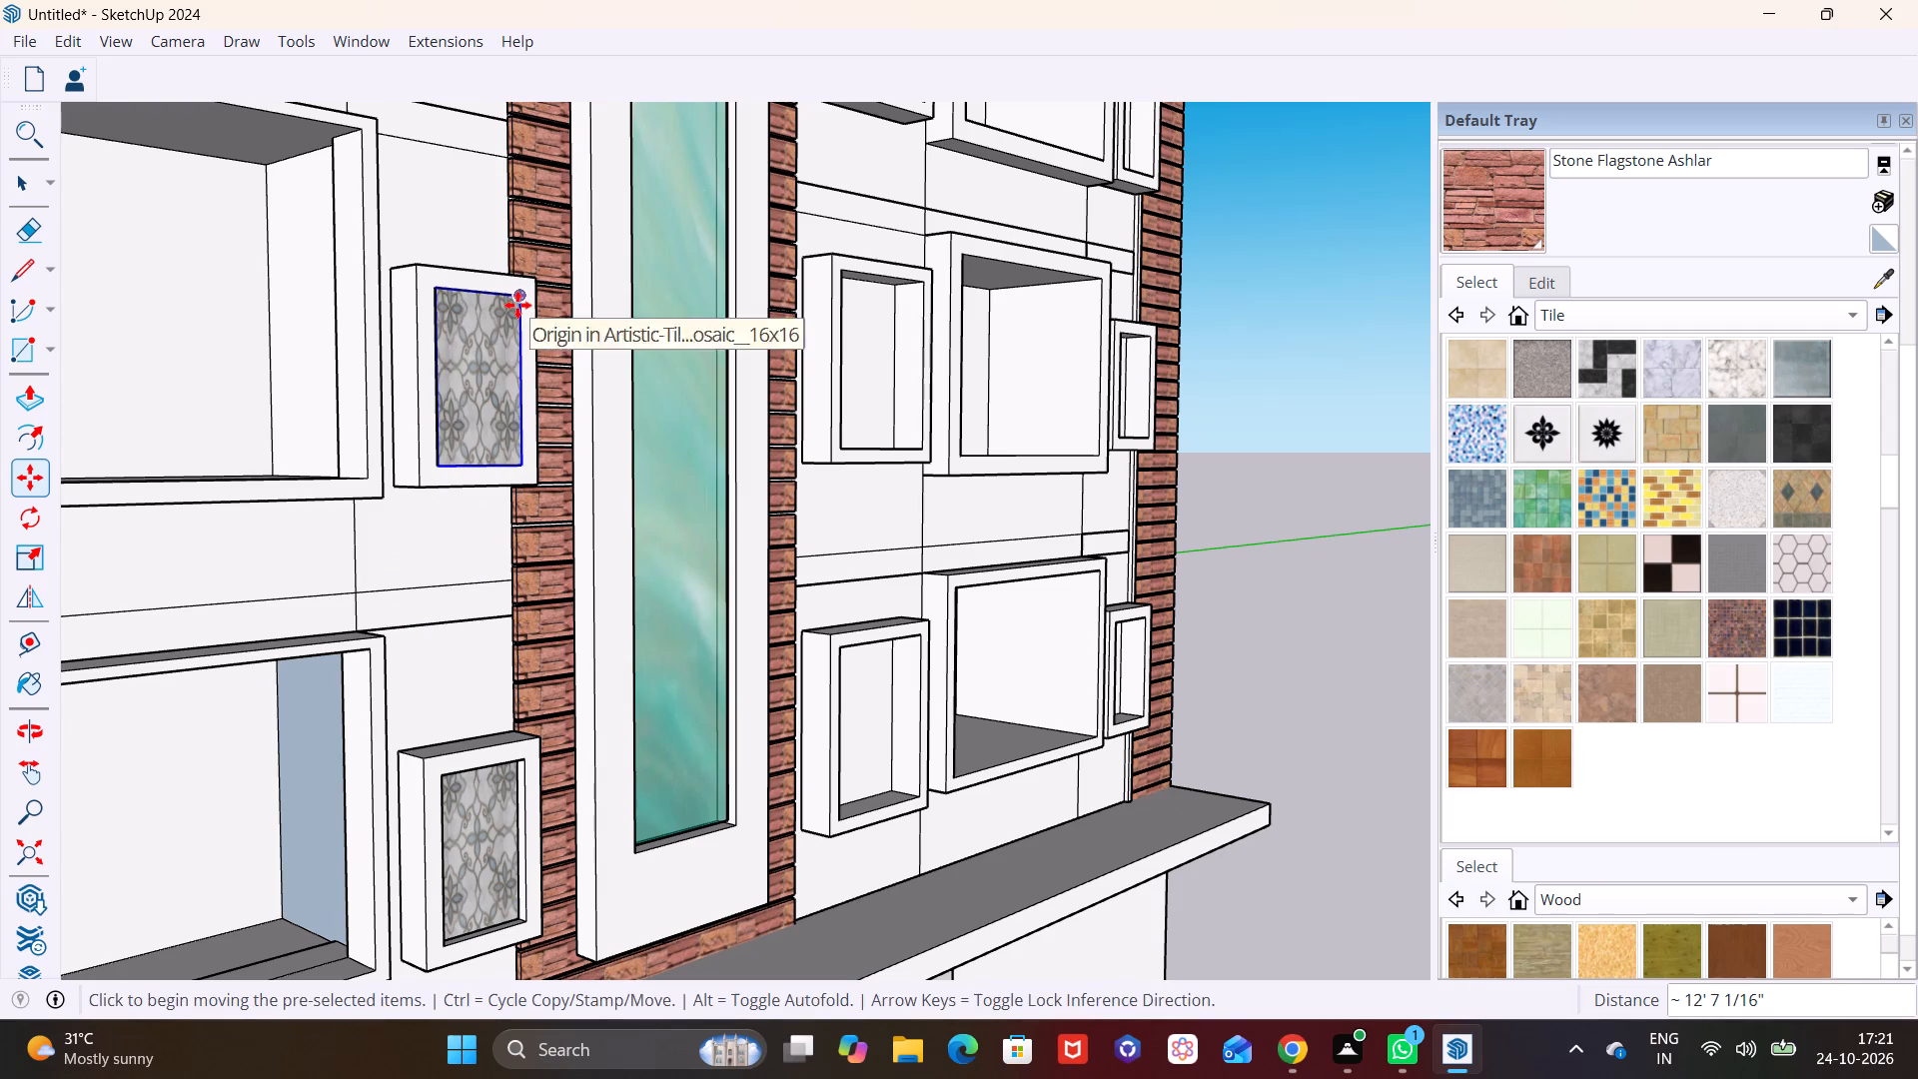
Copy the floral panel up into the next two small frames of the same column, about 12' 4" and 13' 1" apart.
{"action": "left_click", "coordinate": [517, 305]}
{"action": "middle_click_drag", "start_coordinate": [549, 253], "coordinate": [544, 330], "text": "shift"}
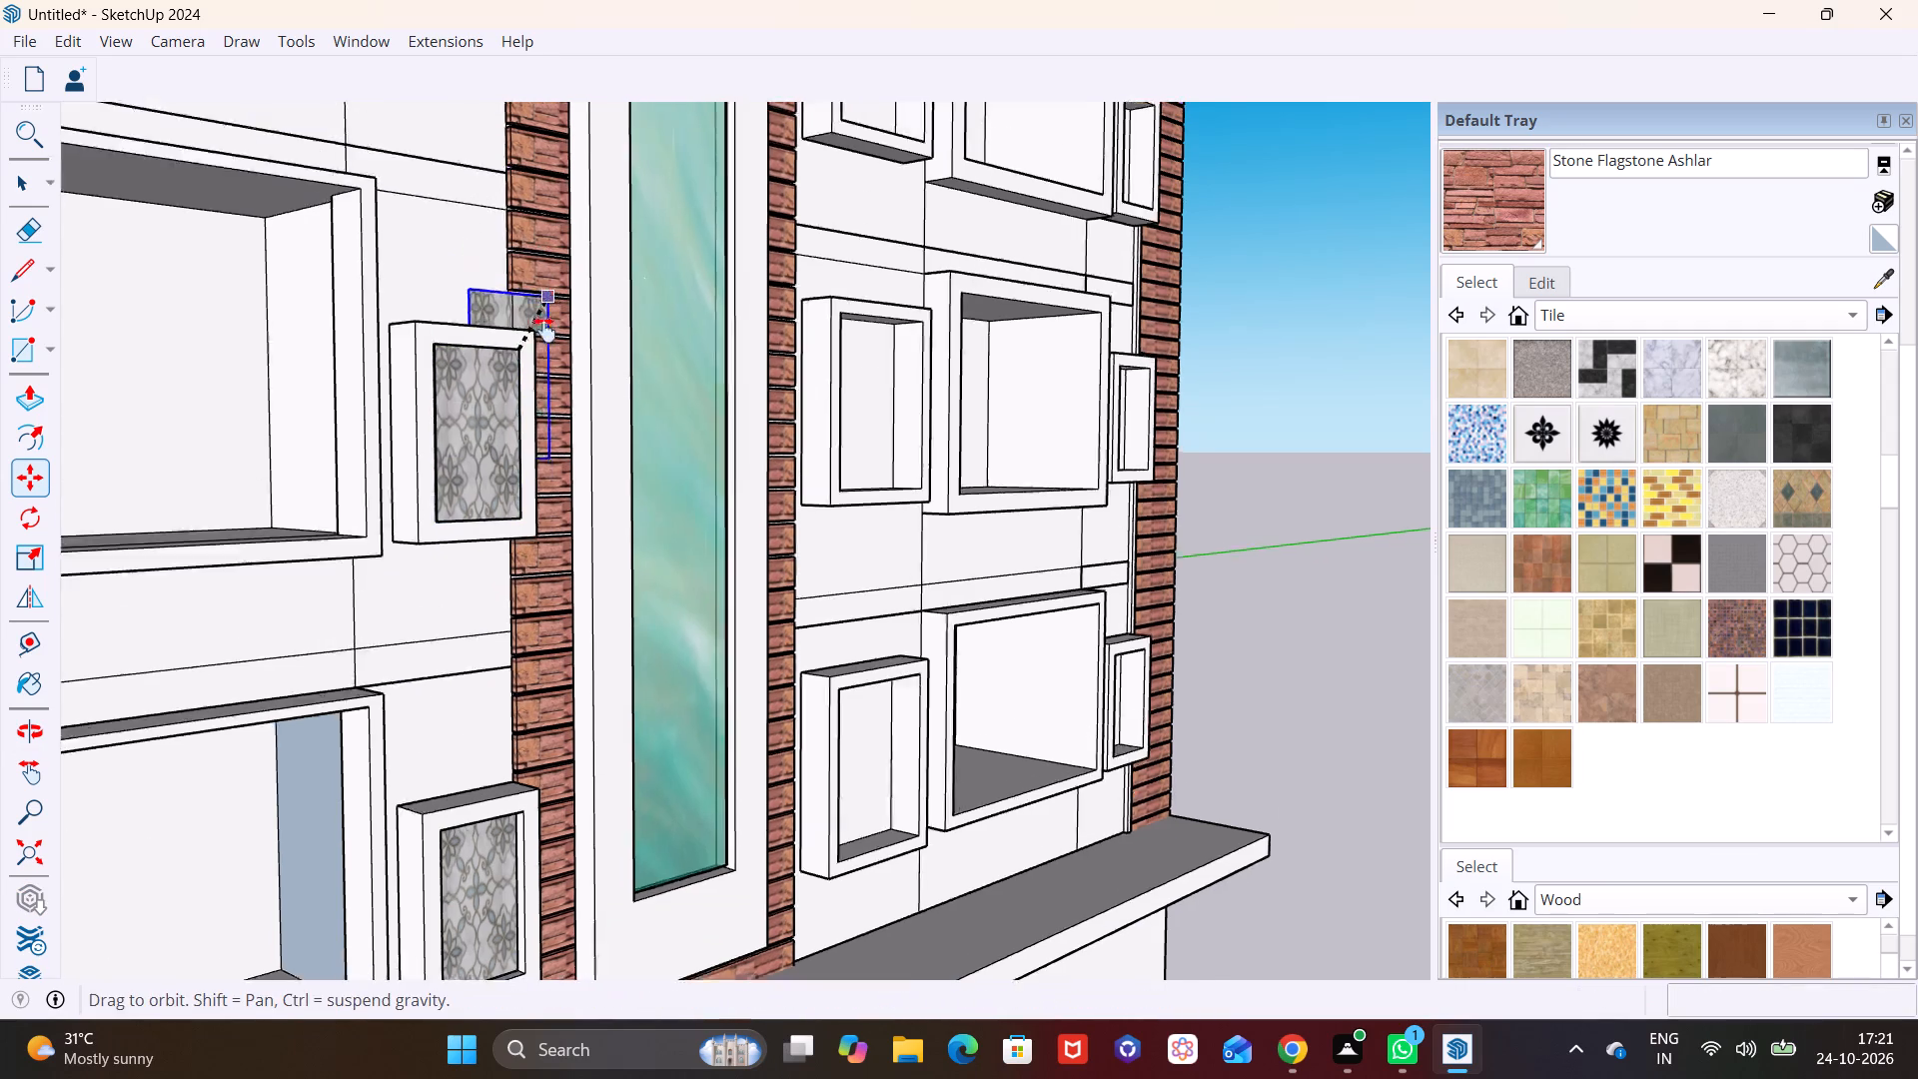
{"action": "middle_click_drag", "start_coordinate": [544, 330], "coordinate": [538, 722], "text": "shift"}
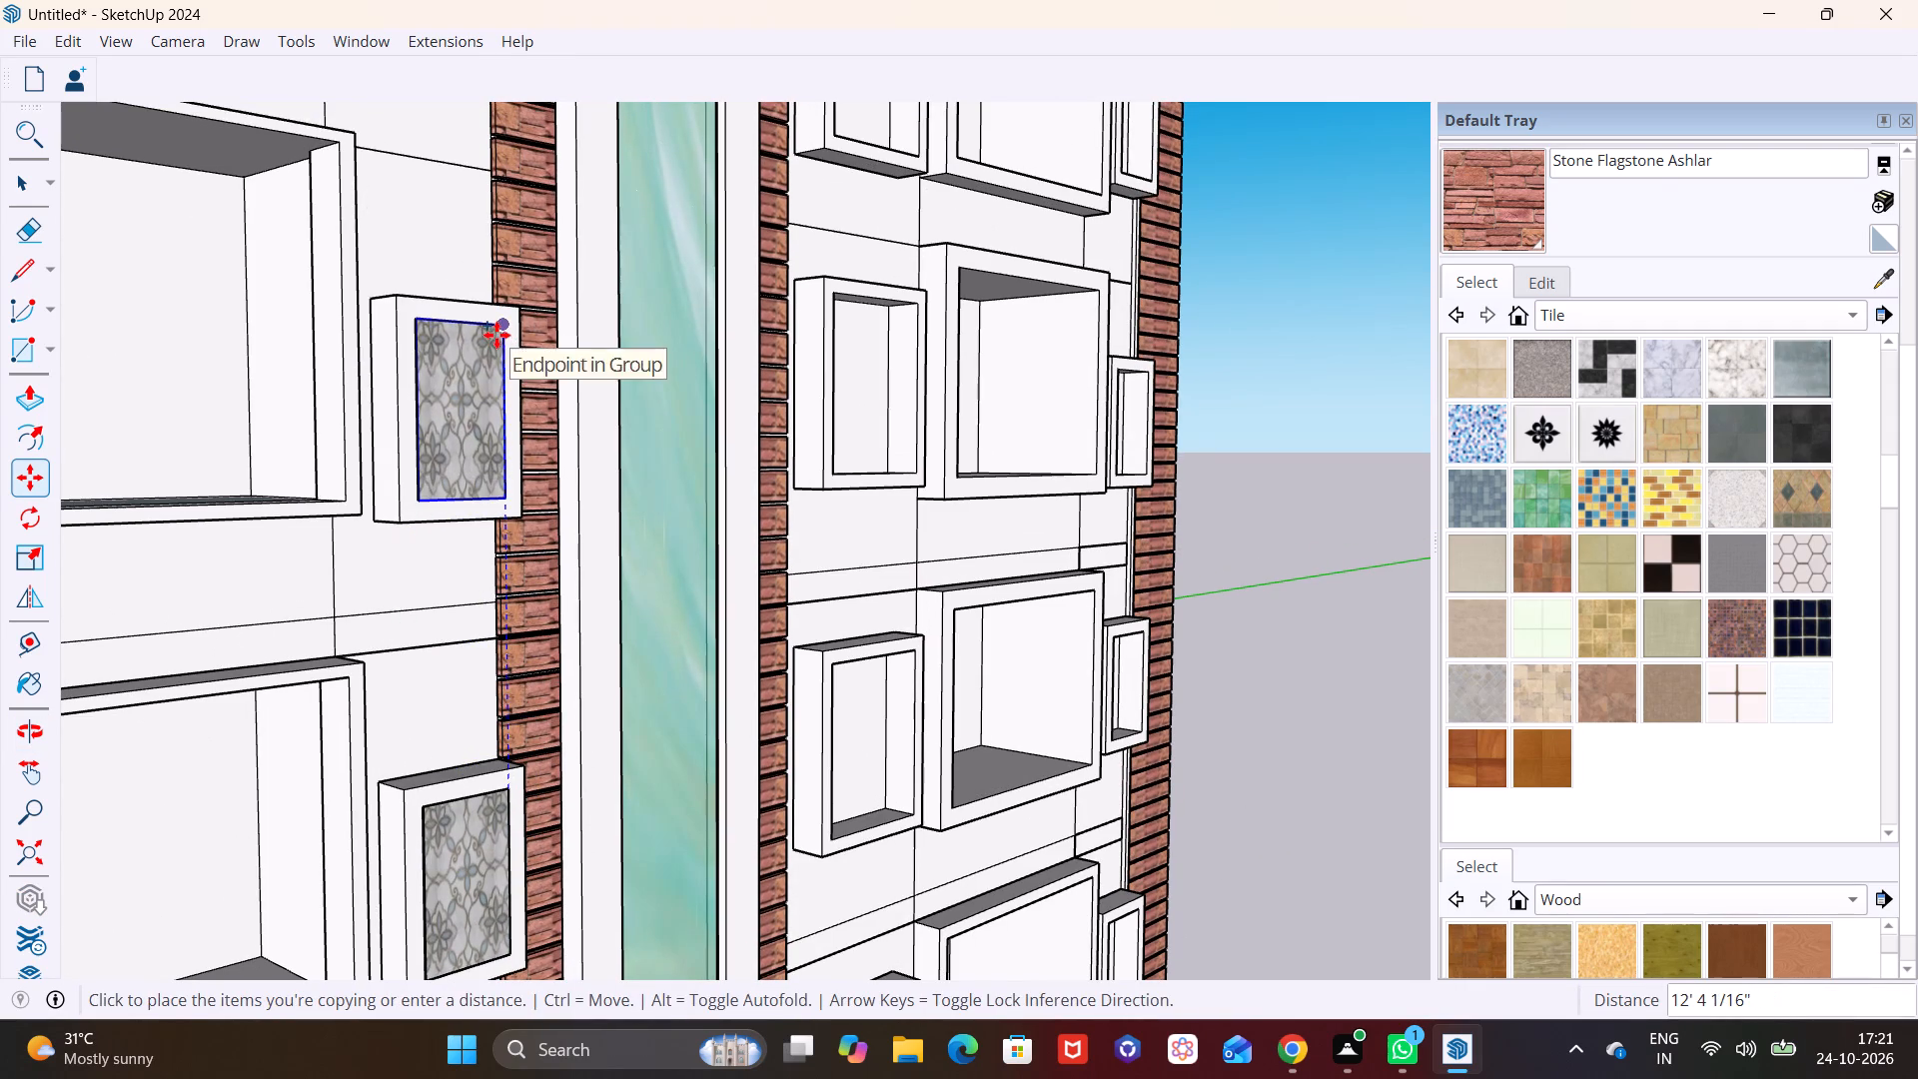
{"action": "left_click", "coordinate": [496, 335]}
{"action": "middle_click_drag", "start_coordinate": [496, 337], "coordinate": [496, 676], "text": "shift"}
{"action": "left_click", "coordinate": [502, 670]}
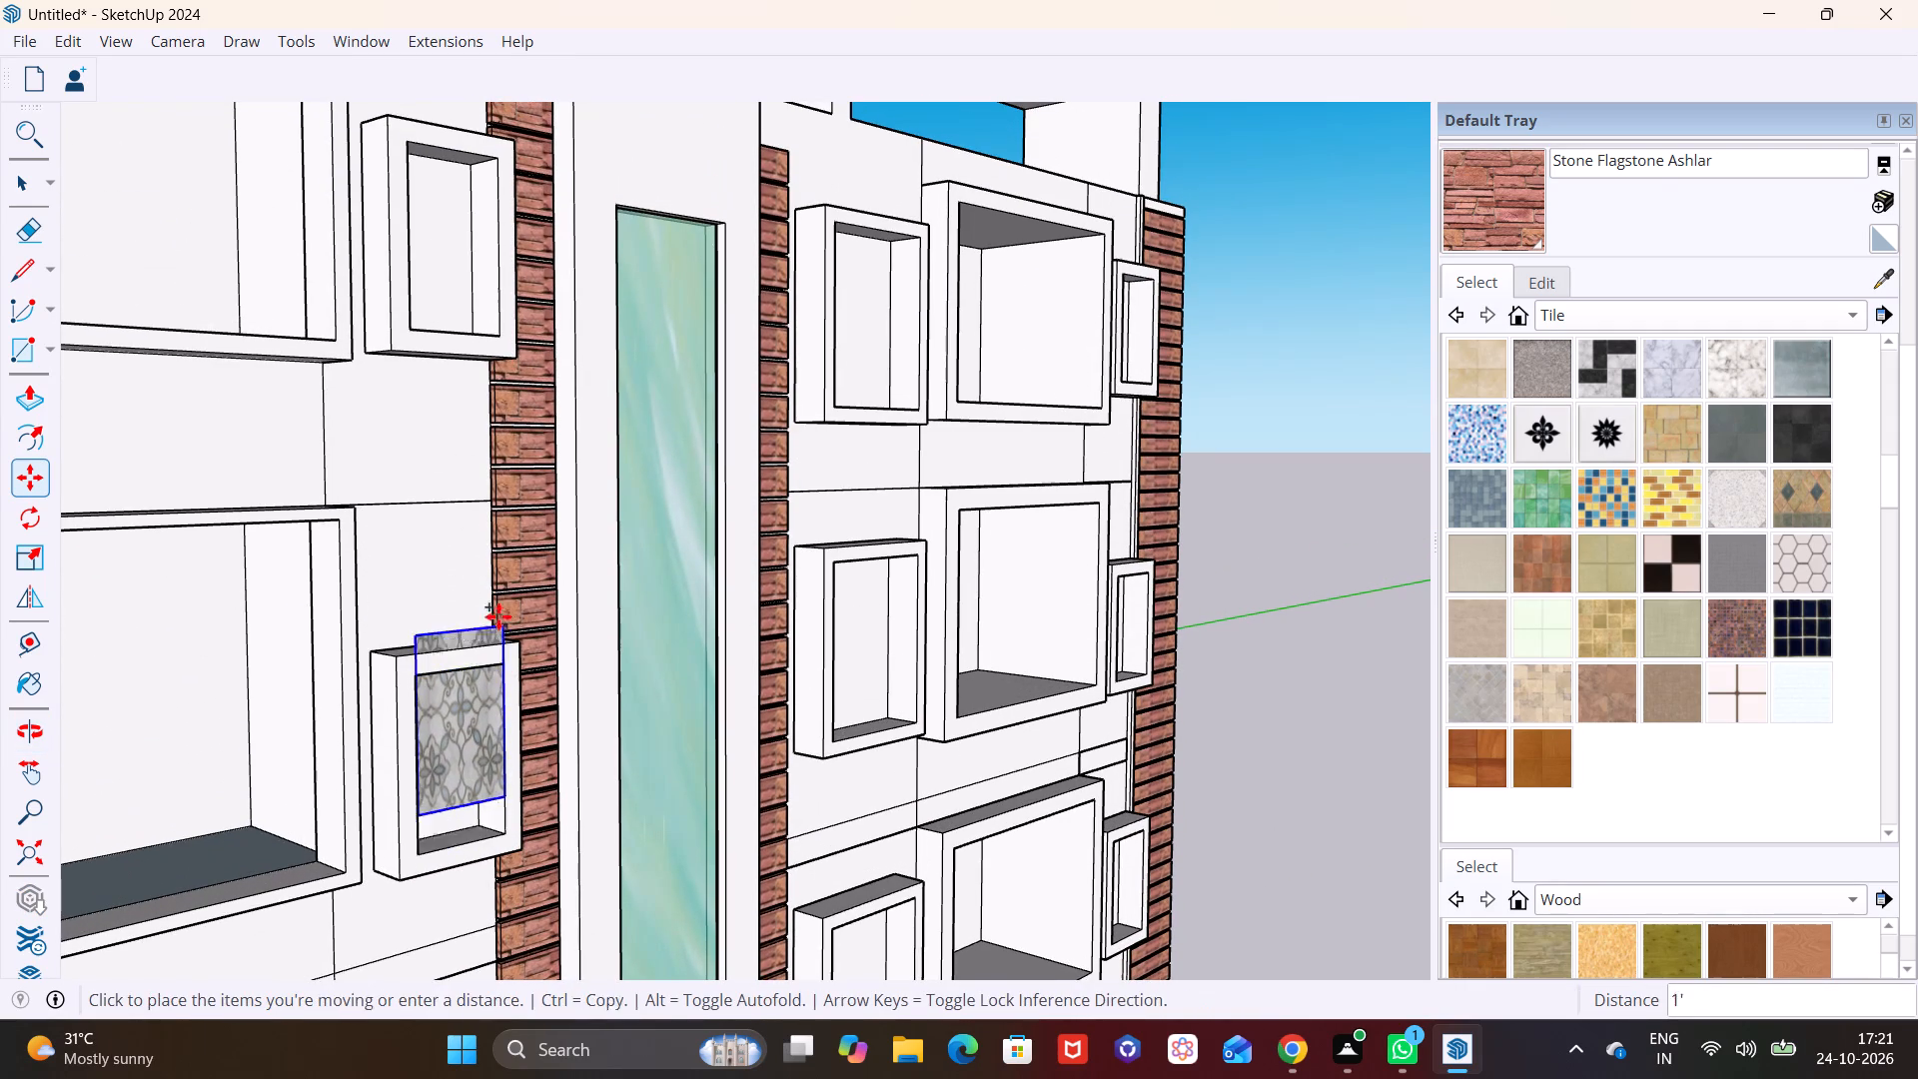
{"action": "left_click", "coordinate": [491, 170]}
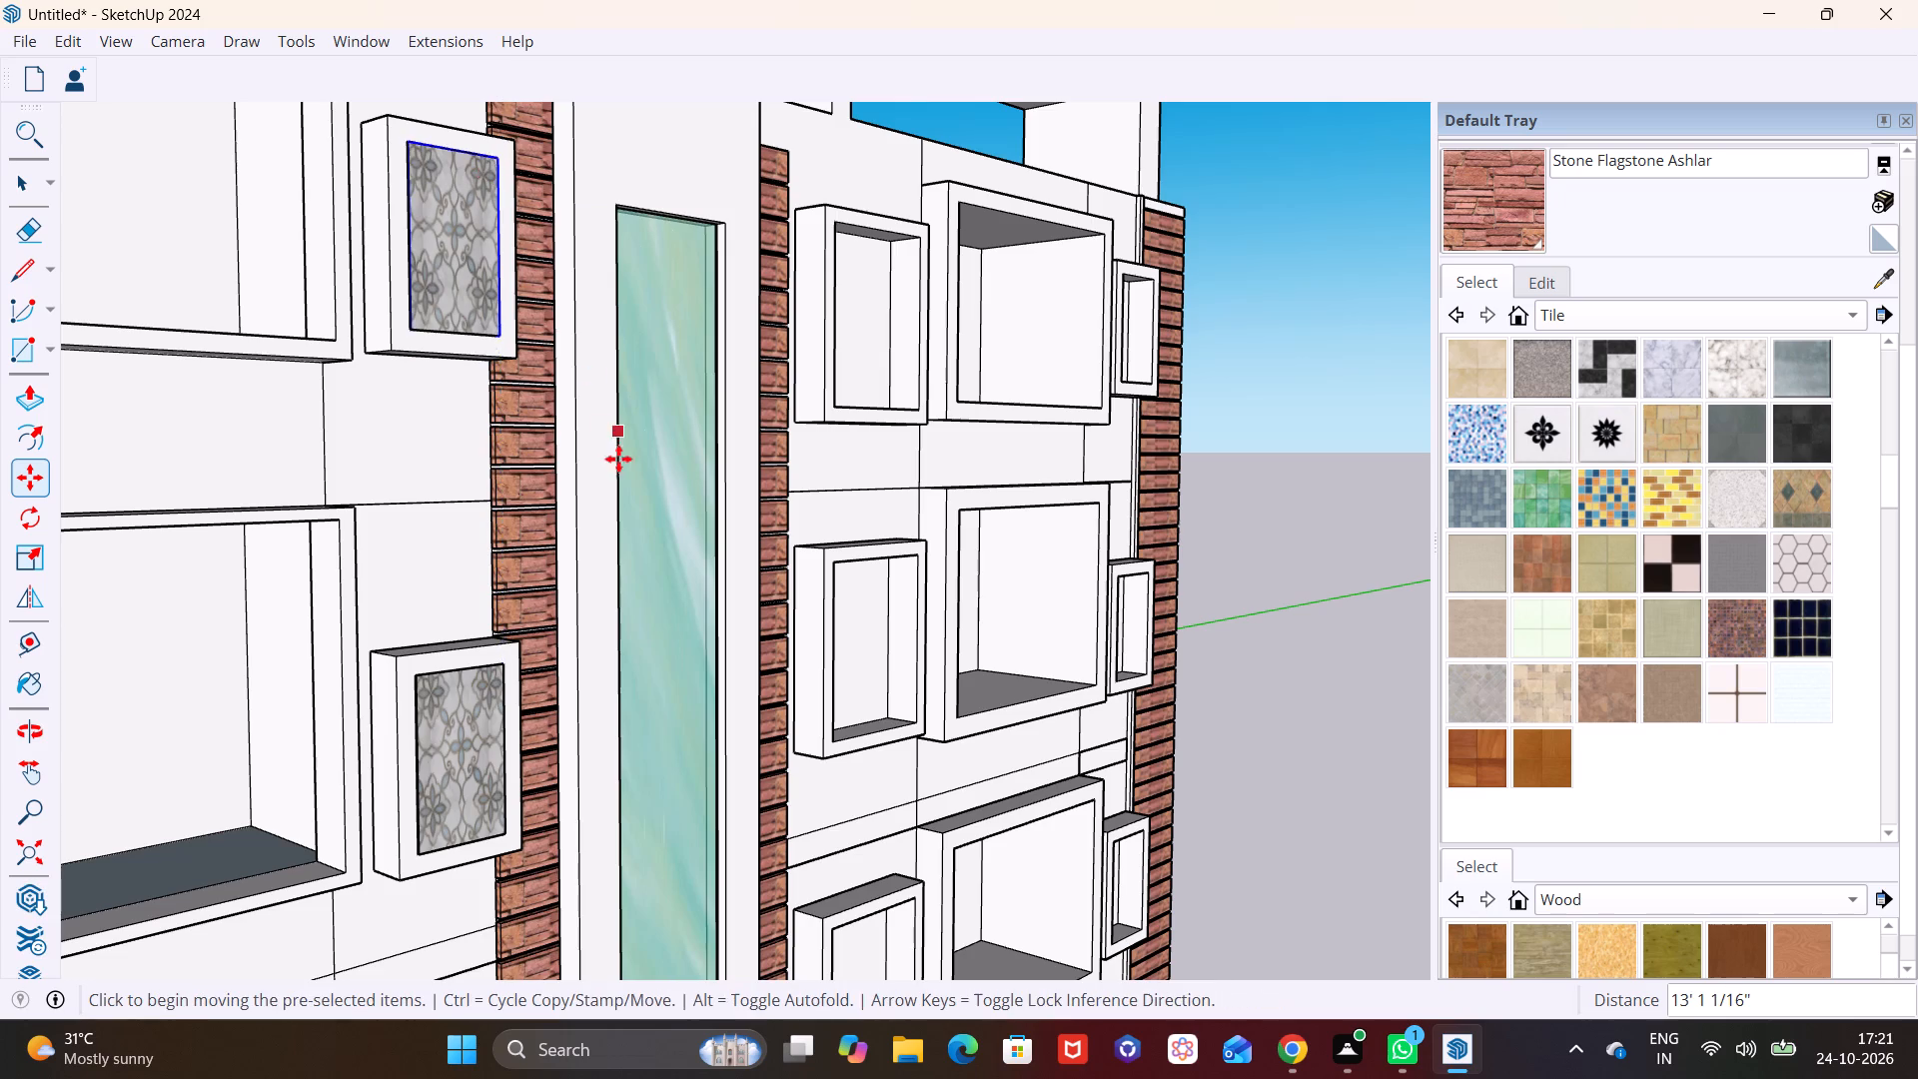
Copy the top floral panel about 16' 11 1/2" across the glass strip into the top small frame on its other side.
{"action": "scroll", "coordinate": [612, 479], "scroll_direction": "down", "scroll_amount": 12}
{"action": "key", "text": "space"}
{"action": "scroll", "coordinate": [603, 544], "scroll_direction": "up", "scroll_amount": 6}
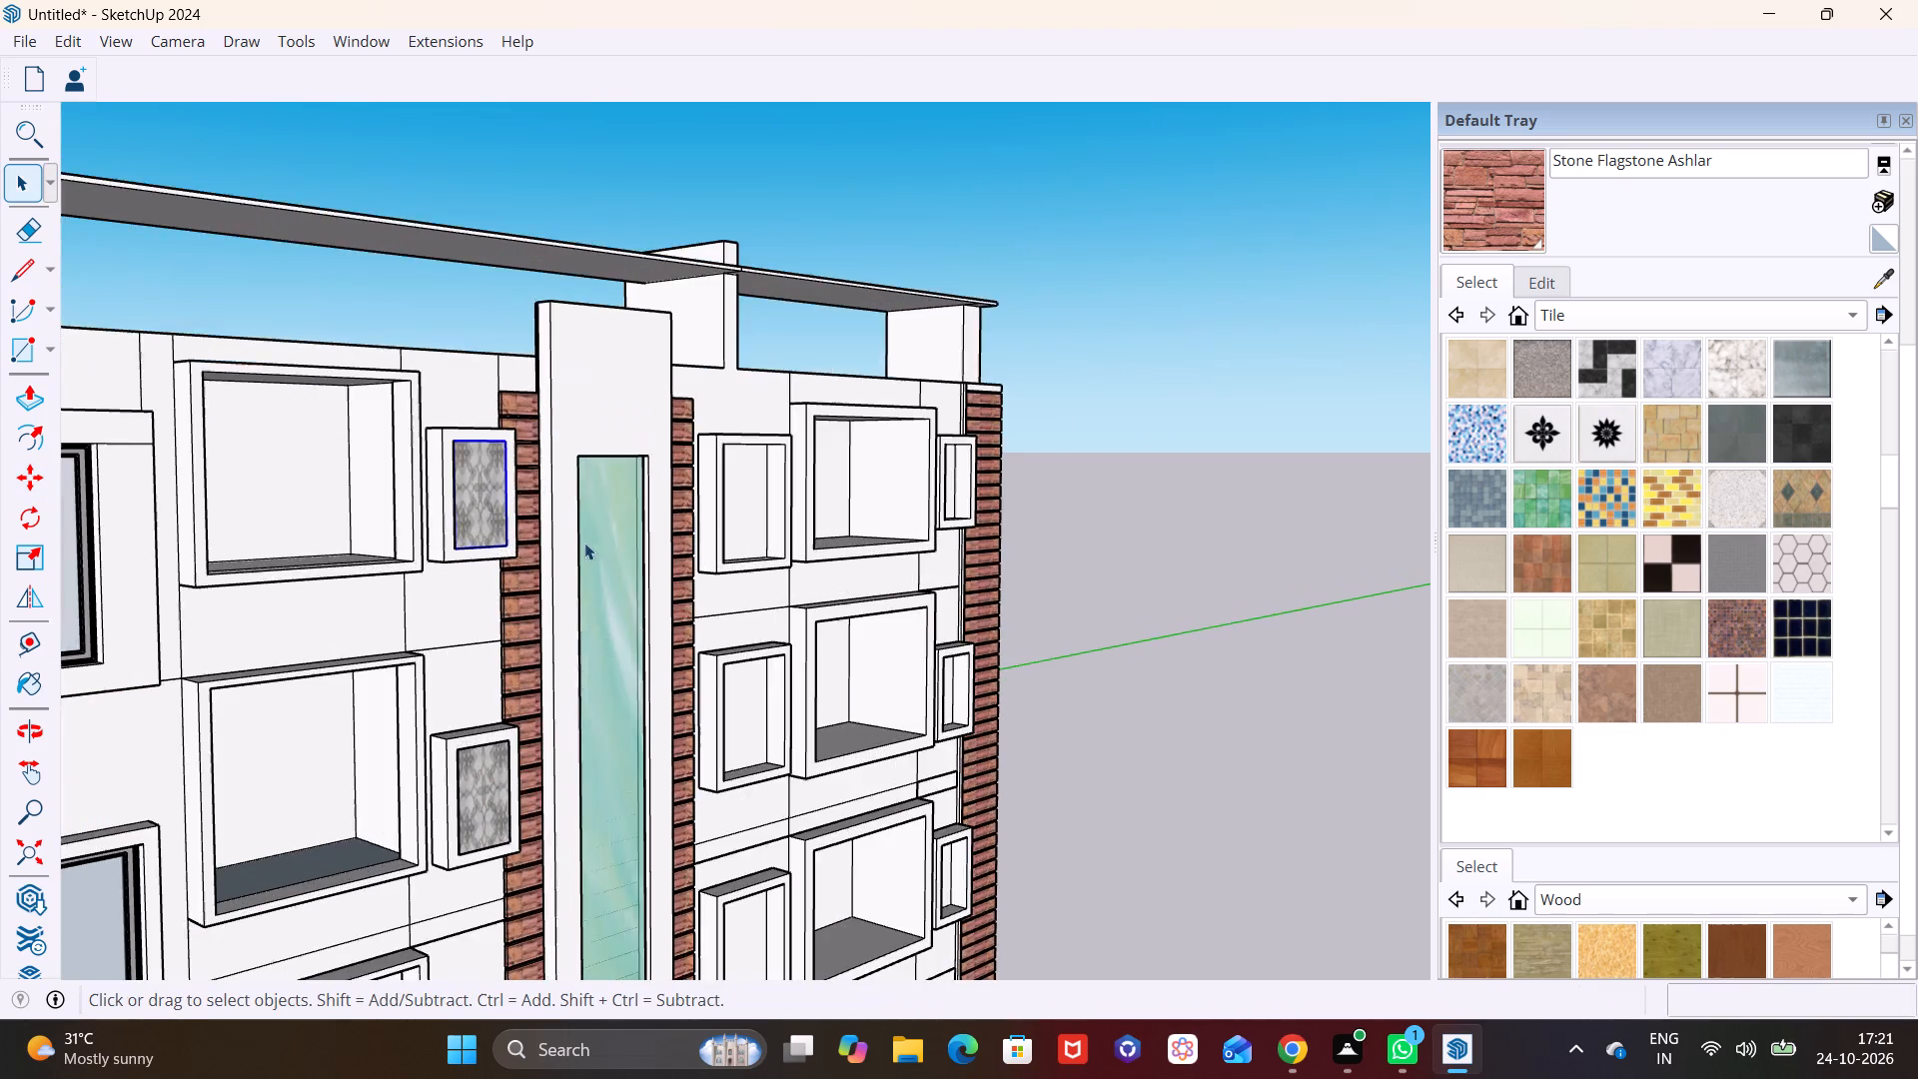
{"action": "middle_click_drag", "start_coordinate": [578, 561], "coordinate": [234, 556]}
{"action": "scroll", "coordinate": [397, 669], "scroll_direction": "up", "scroll_amount": 5}
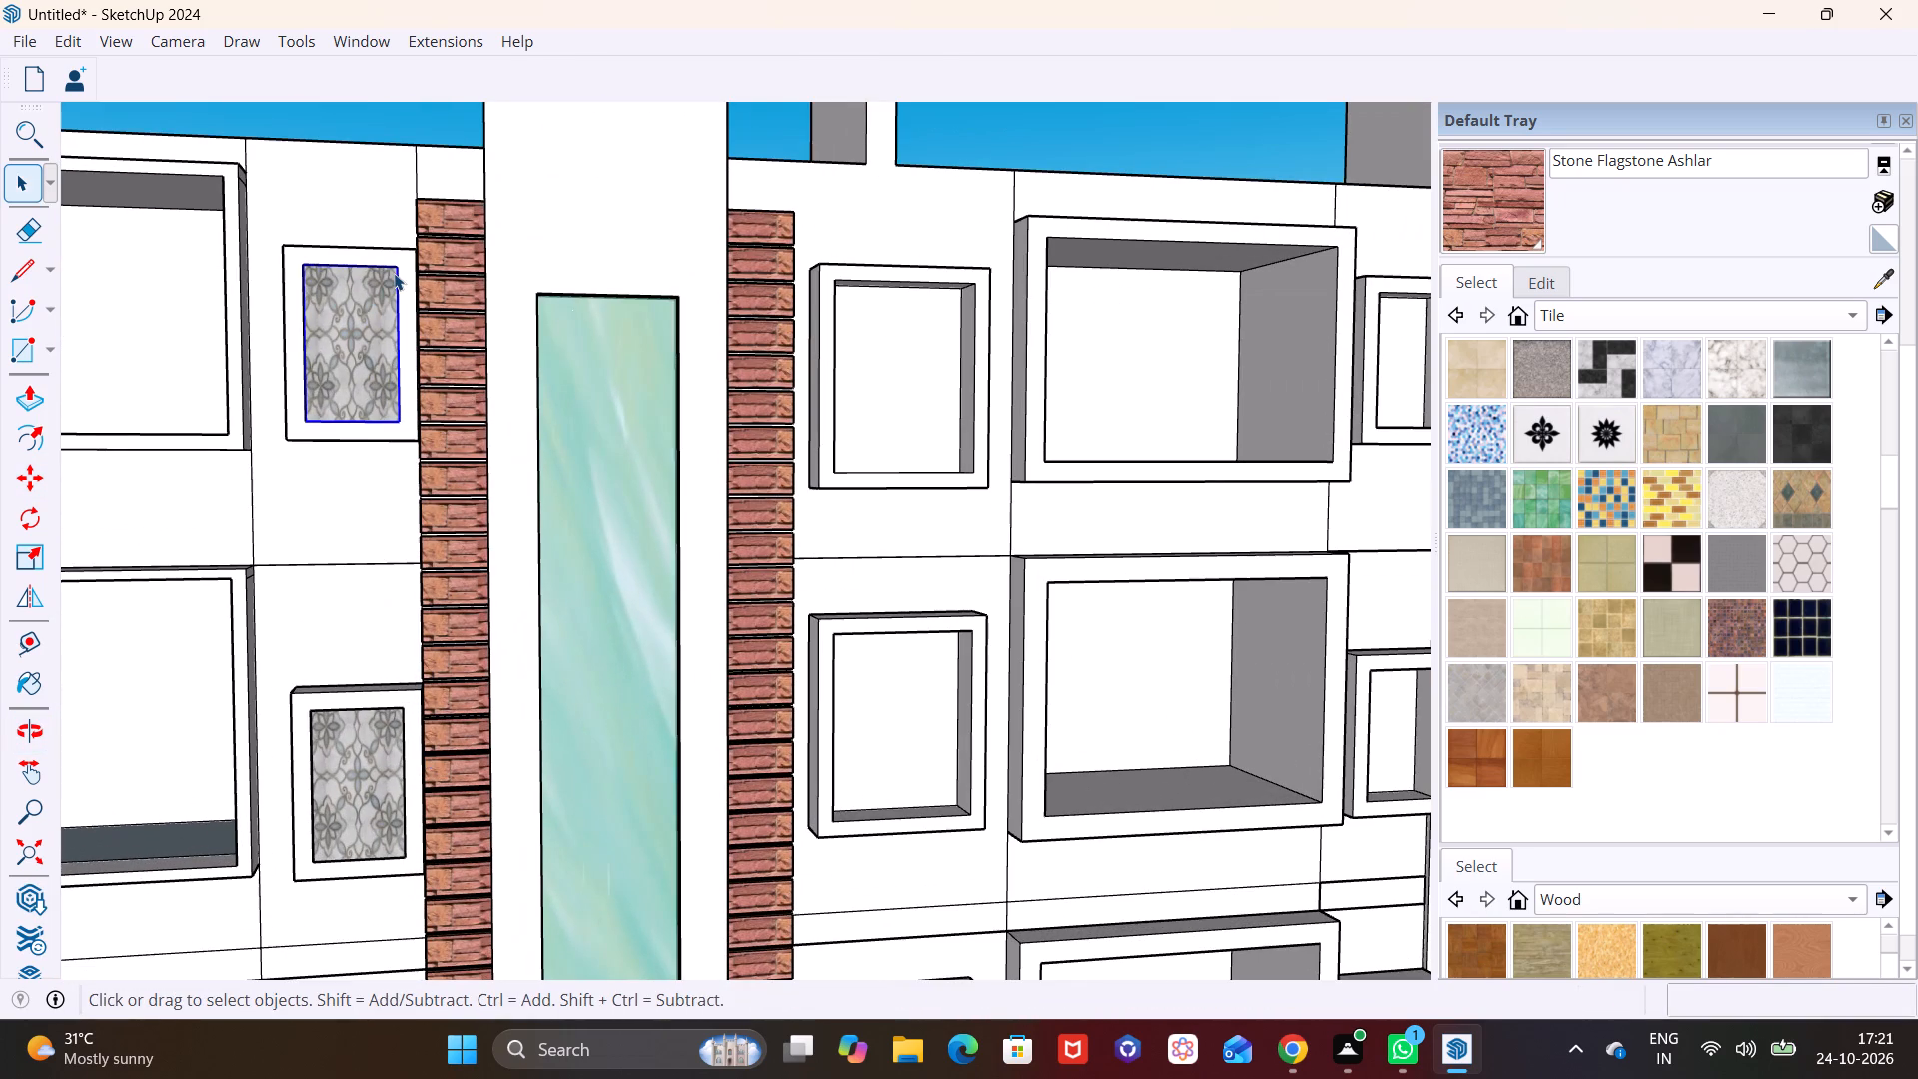
{"action": "left_click", "coordinate": [394, 273]}
{"action": "key", "text": "m"}
{"action": "left_click", "coordinate": [394, 272]}
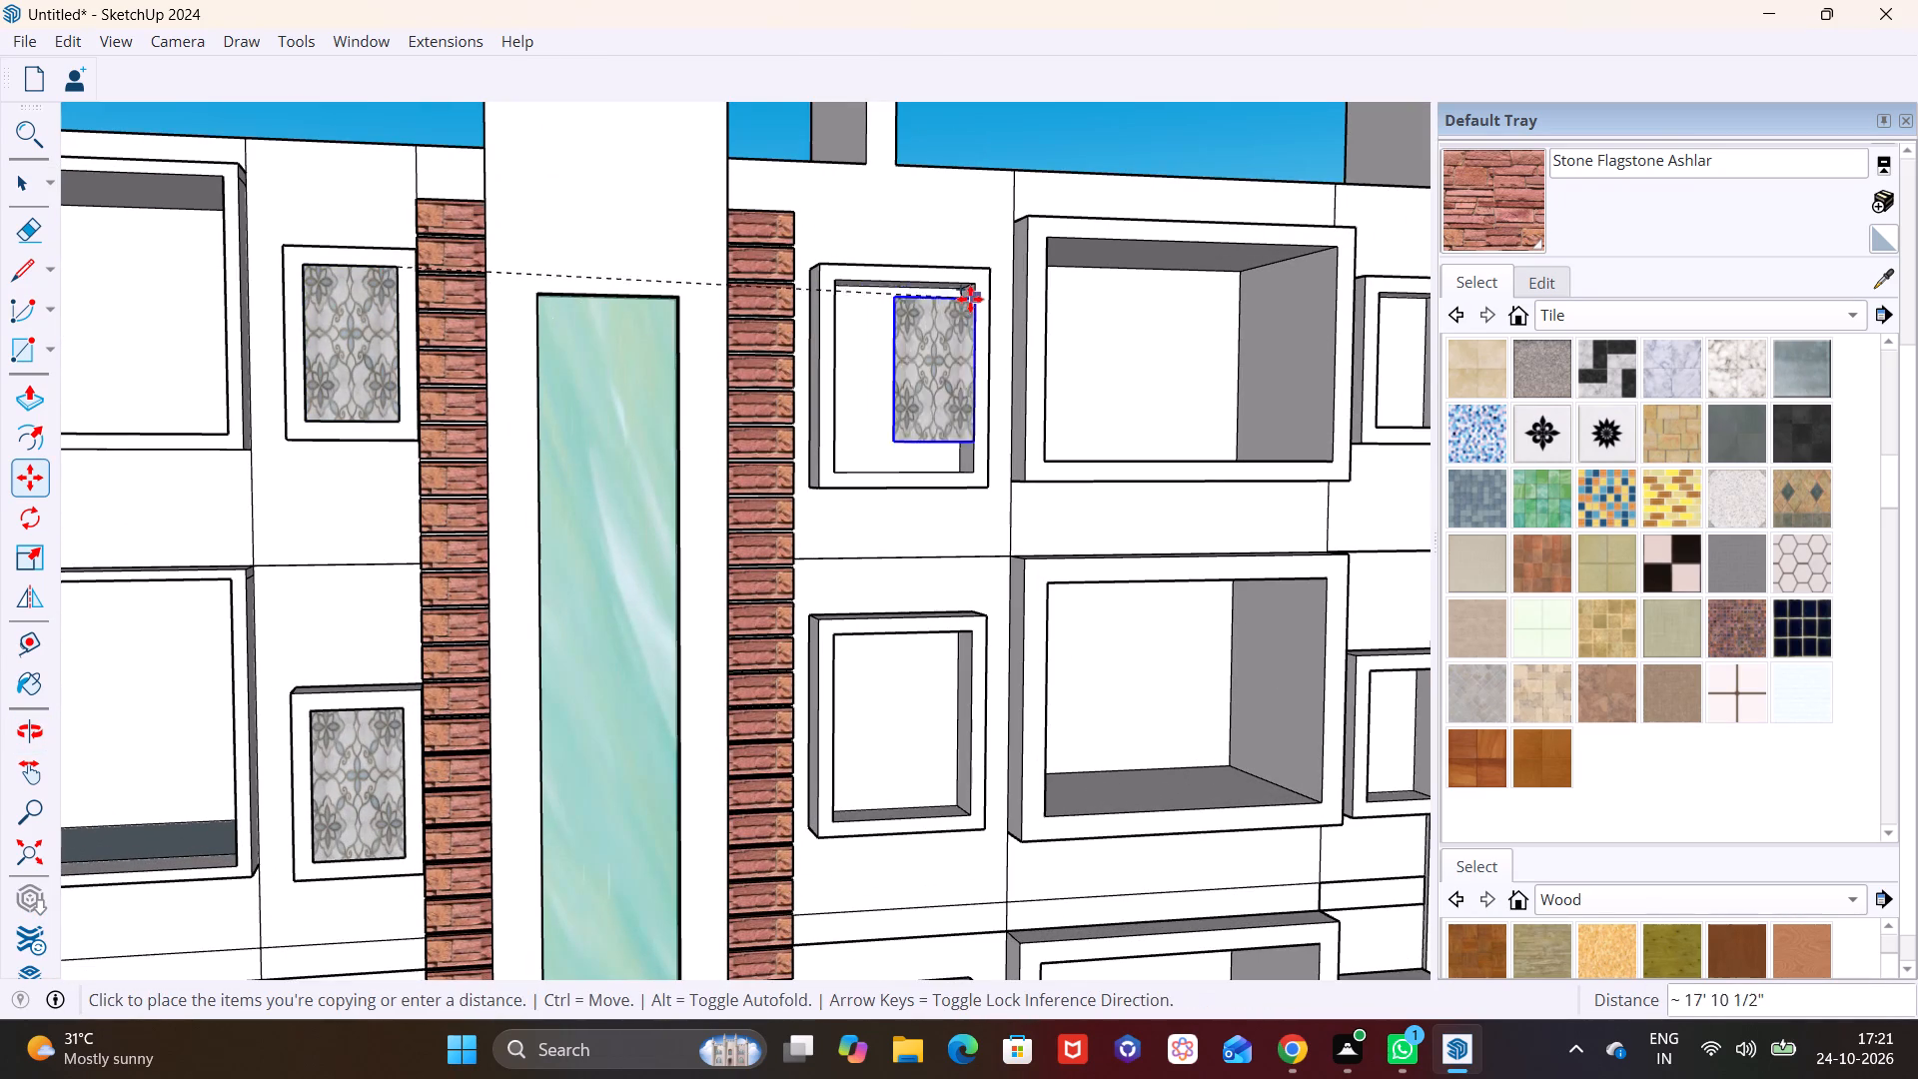
{"action": "left_click", "coordinate": [933, 333]}
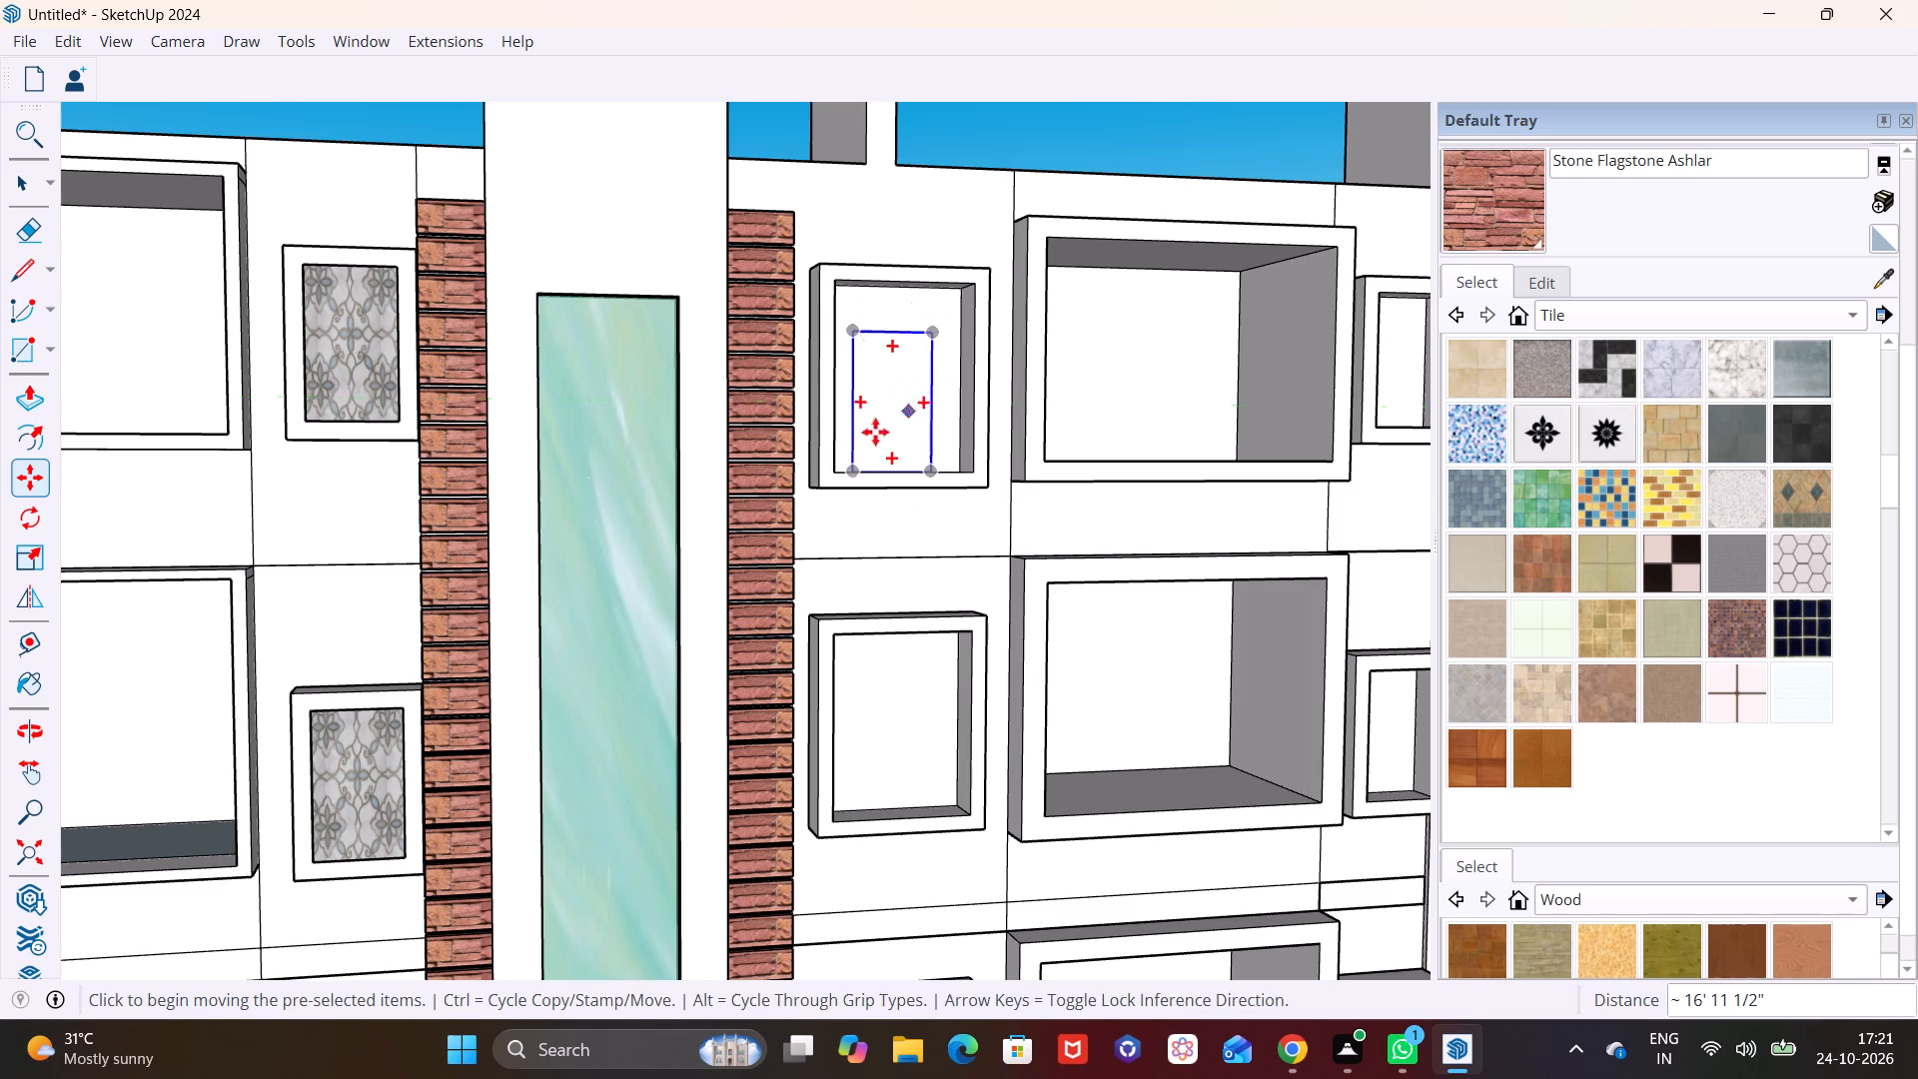
Move the top floral panel of the original column about 7" back into its frame's recess.
{"action": "scroll", "coordinate": [302, 361], "scroll_direction": "up", "scroll_amount": 6}
{"action": "middle_click_drag", "start_coordinate": [409, 419], "coordinate": [137, 471]}
{"action": "scroll", "coordinate": [296, 422], "scroll_direction": "up", "scroll_amount": 3}
{"action": "key", "text": "space"}
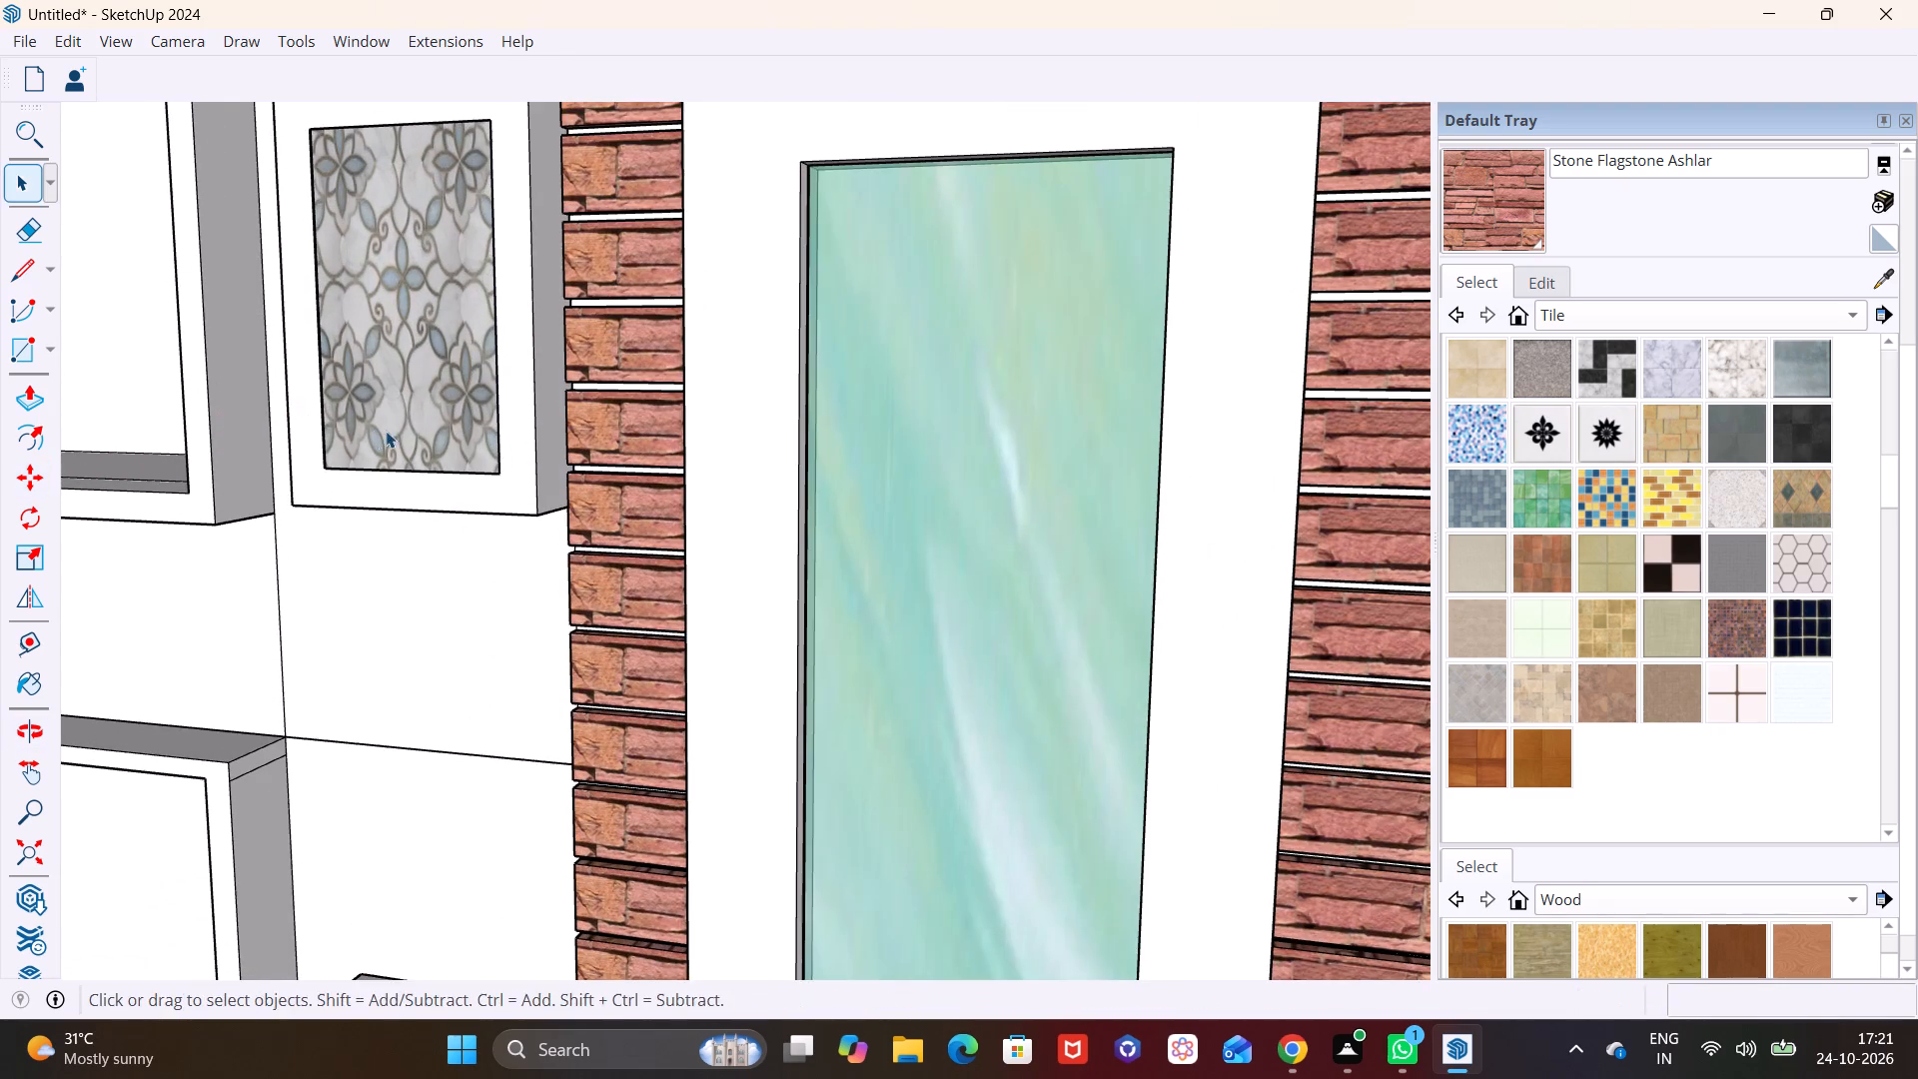
{"action": "left_click", "coordinate": [386, 431]}
{"action": "middle_click_drag", "start_coordinate": [532, 467], "coordinate": [415, 472]}
{"action": "key", "text": "m"}
{"action": "left_click", "coordinate": [400, 427]}
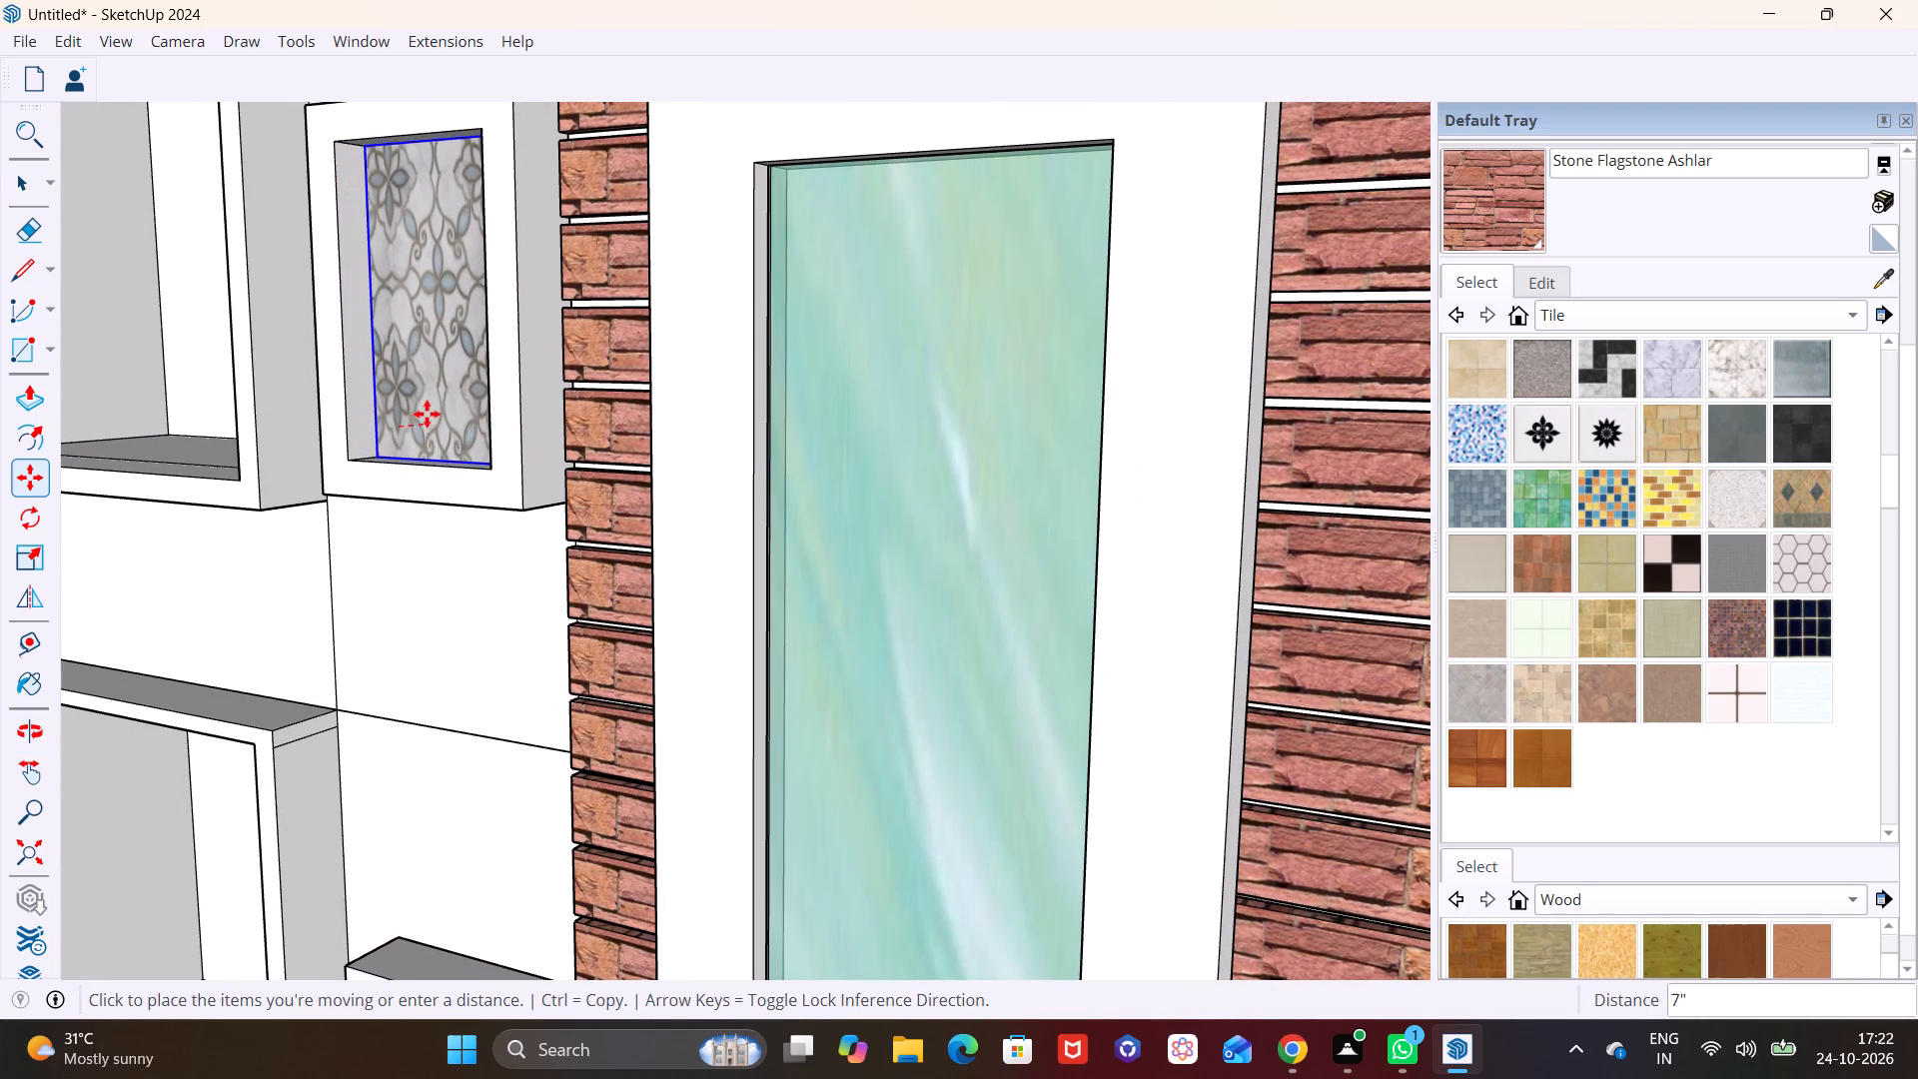
{"action": "left_click", "coordinate": [422, 416]}
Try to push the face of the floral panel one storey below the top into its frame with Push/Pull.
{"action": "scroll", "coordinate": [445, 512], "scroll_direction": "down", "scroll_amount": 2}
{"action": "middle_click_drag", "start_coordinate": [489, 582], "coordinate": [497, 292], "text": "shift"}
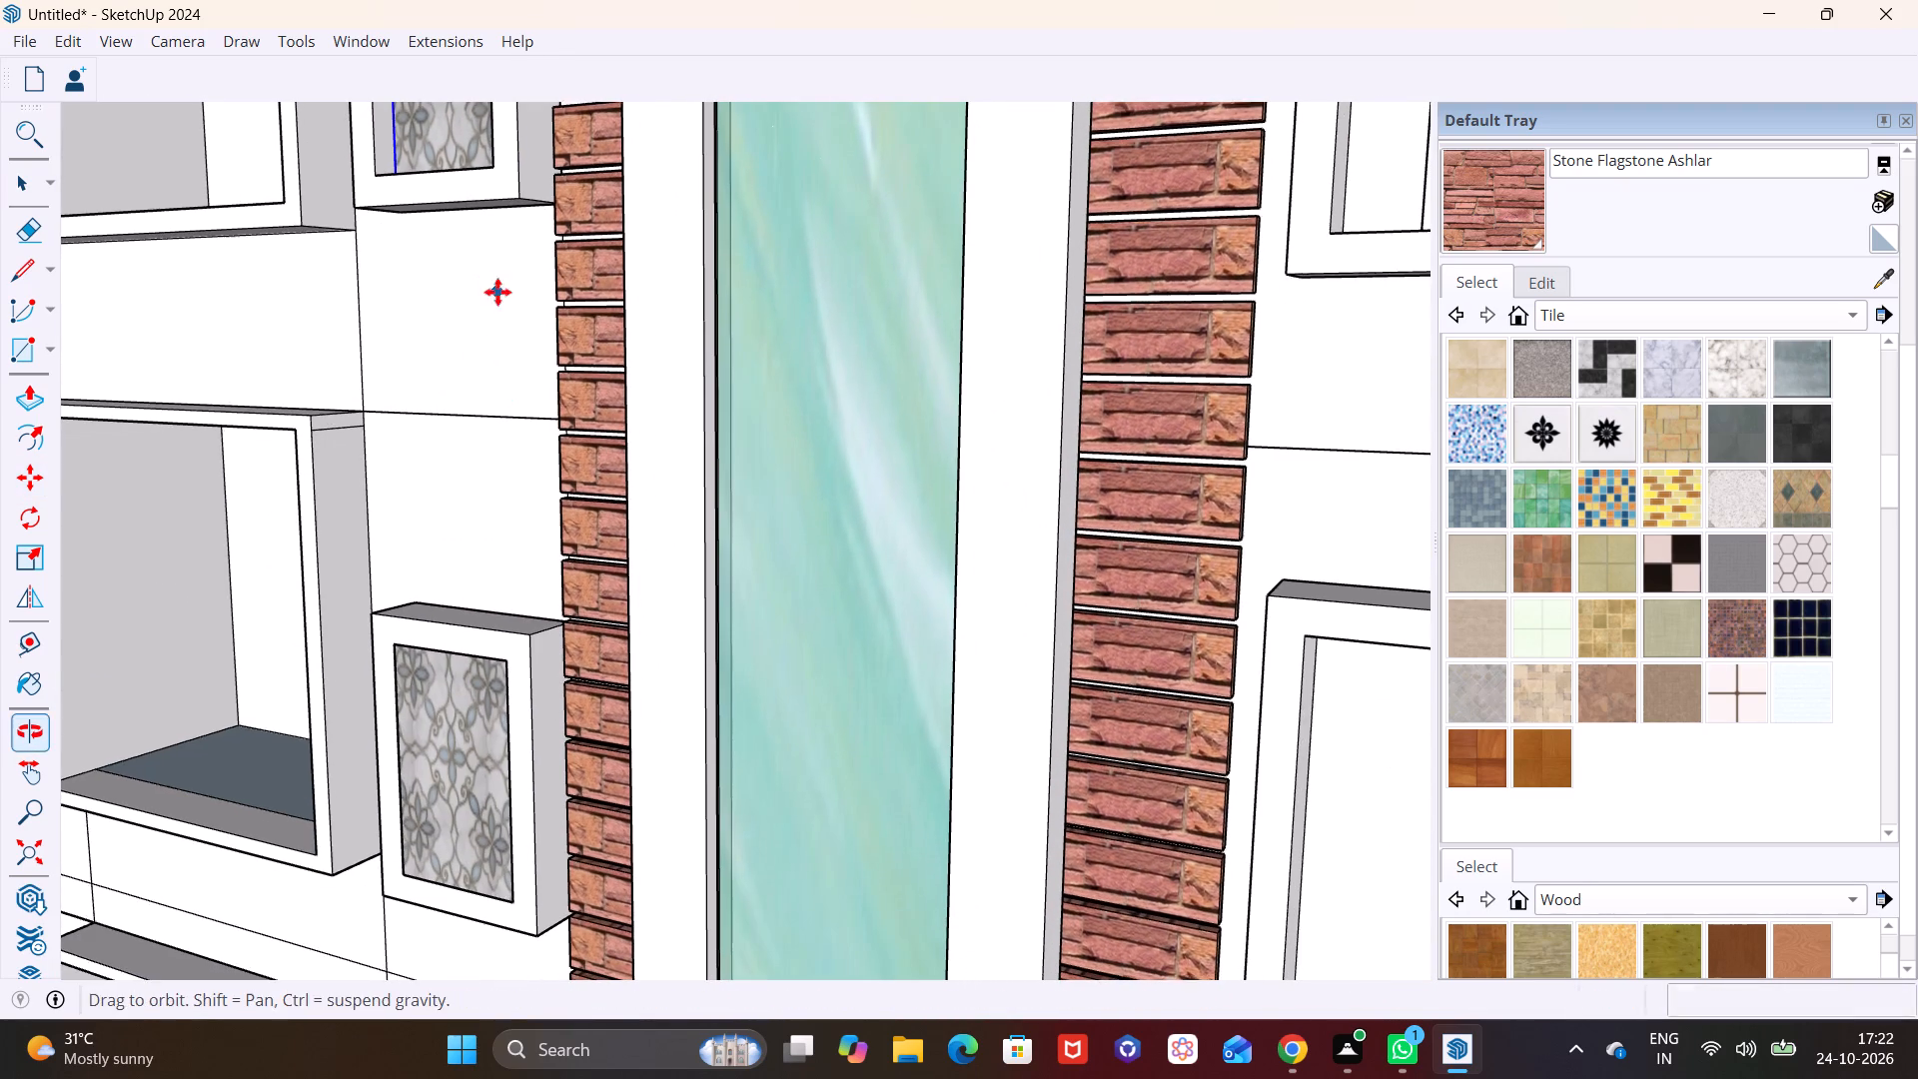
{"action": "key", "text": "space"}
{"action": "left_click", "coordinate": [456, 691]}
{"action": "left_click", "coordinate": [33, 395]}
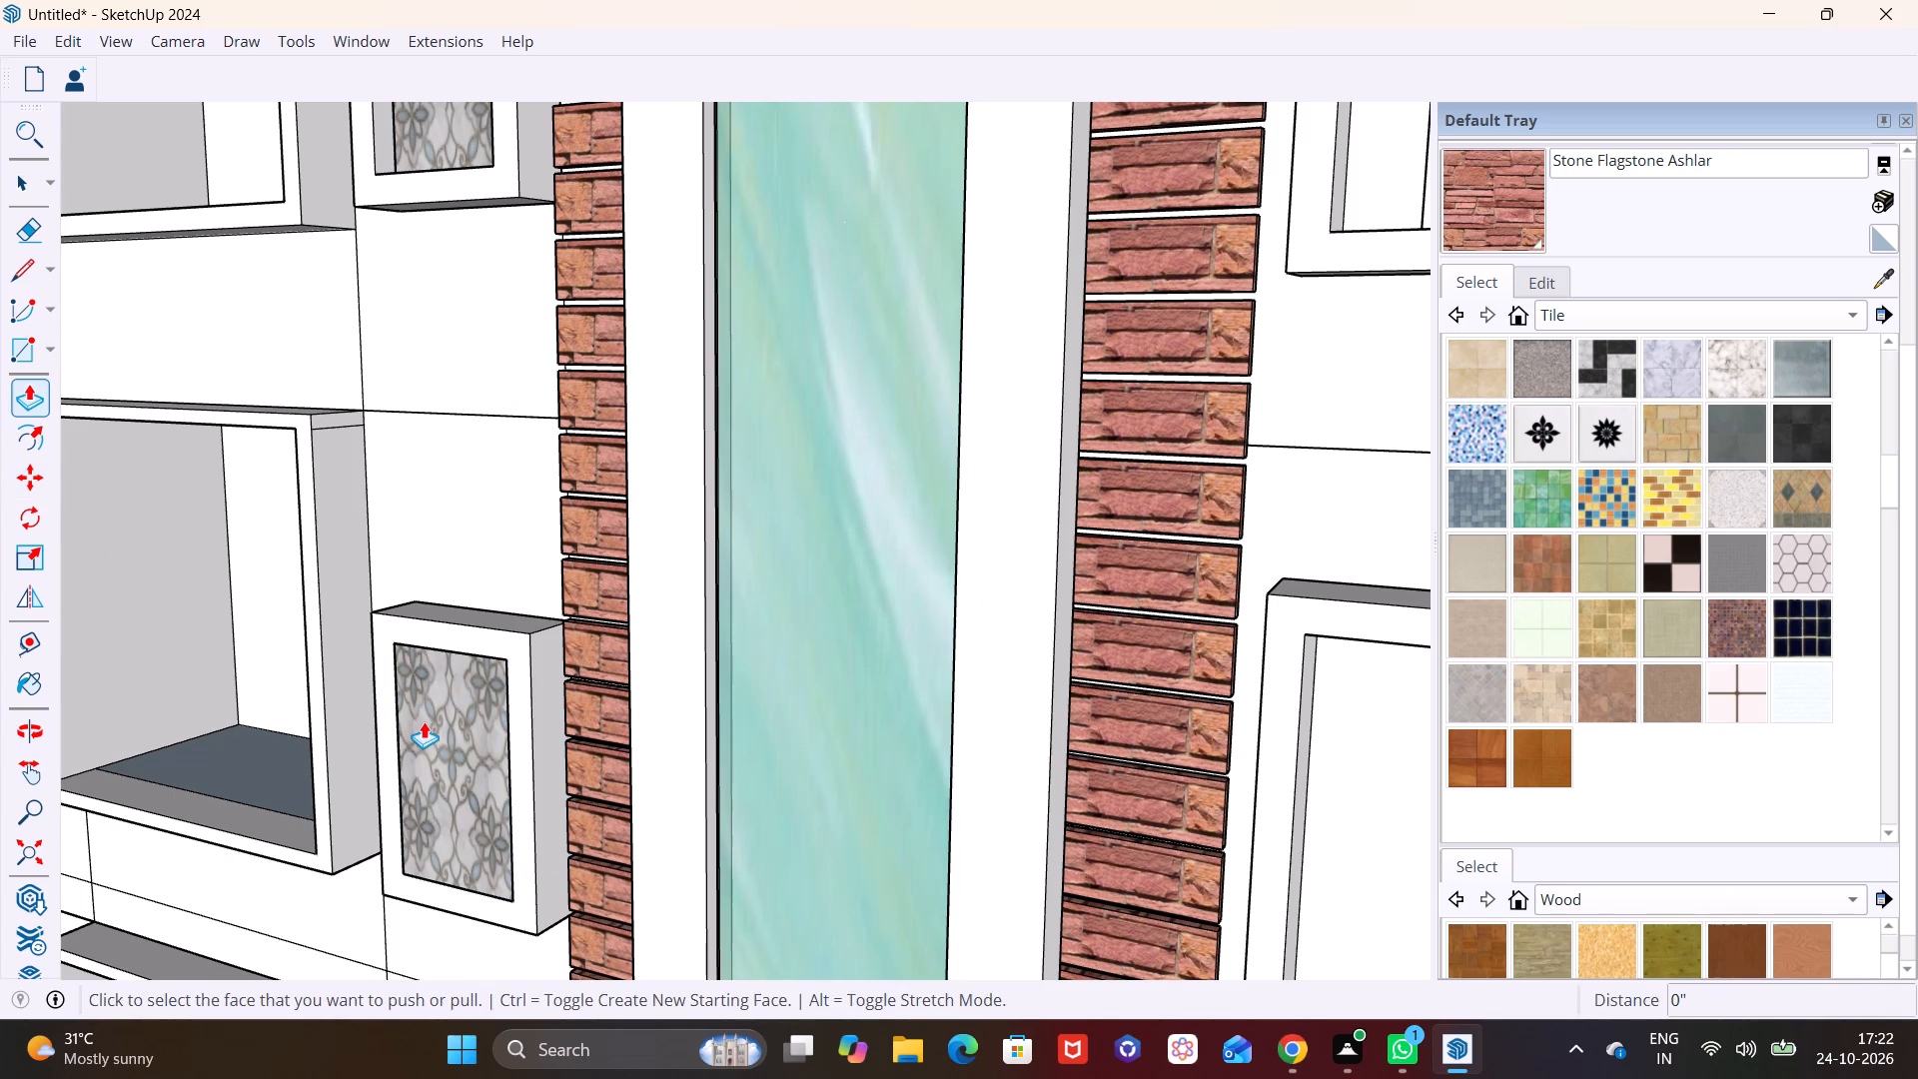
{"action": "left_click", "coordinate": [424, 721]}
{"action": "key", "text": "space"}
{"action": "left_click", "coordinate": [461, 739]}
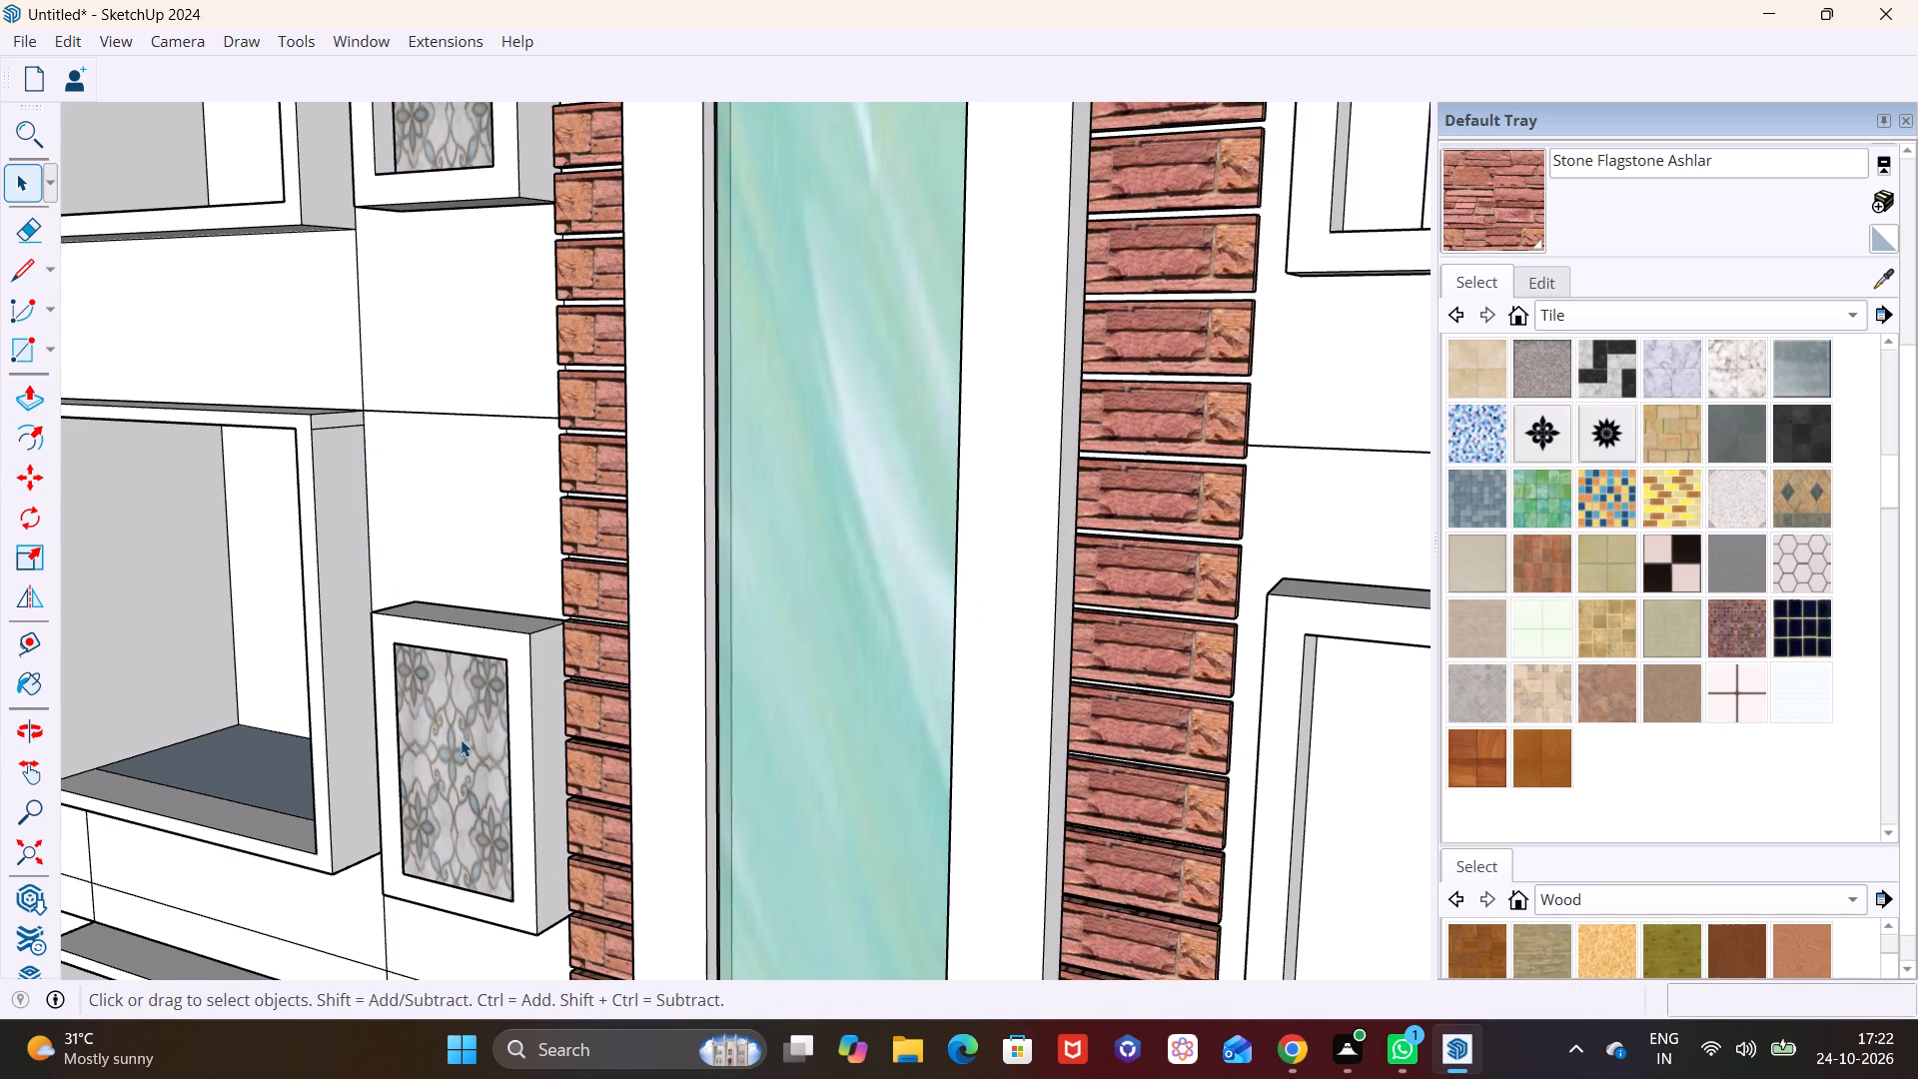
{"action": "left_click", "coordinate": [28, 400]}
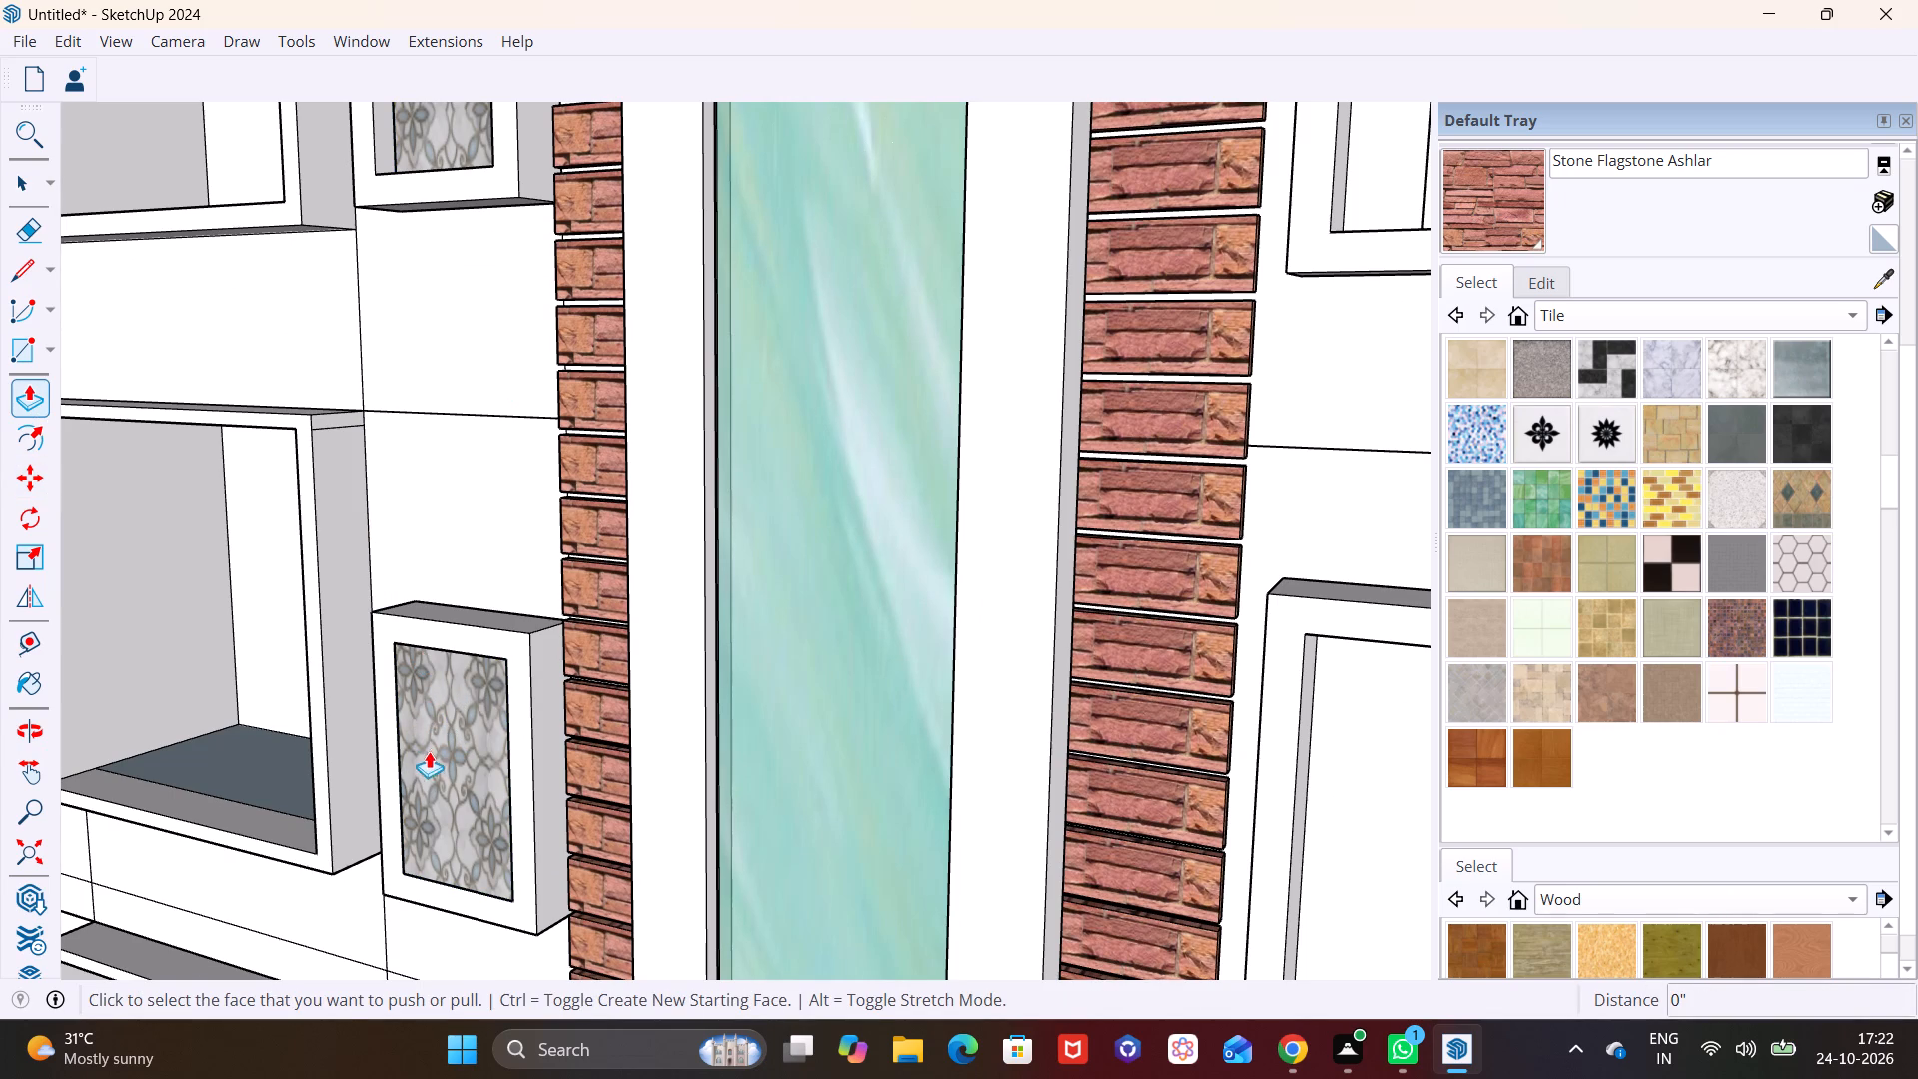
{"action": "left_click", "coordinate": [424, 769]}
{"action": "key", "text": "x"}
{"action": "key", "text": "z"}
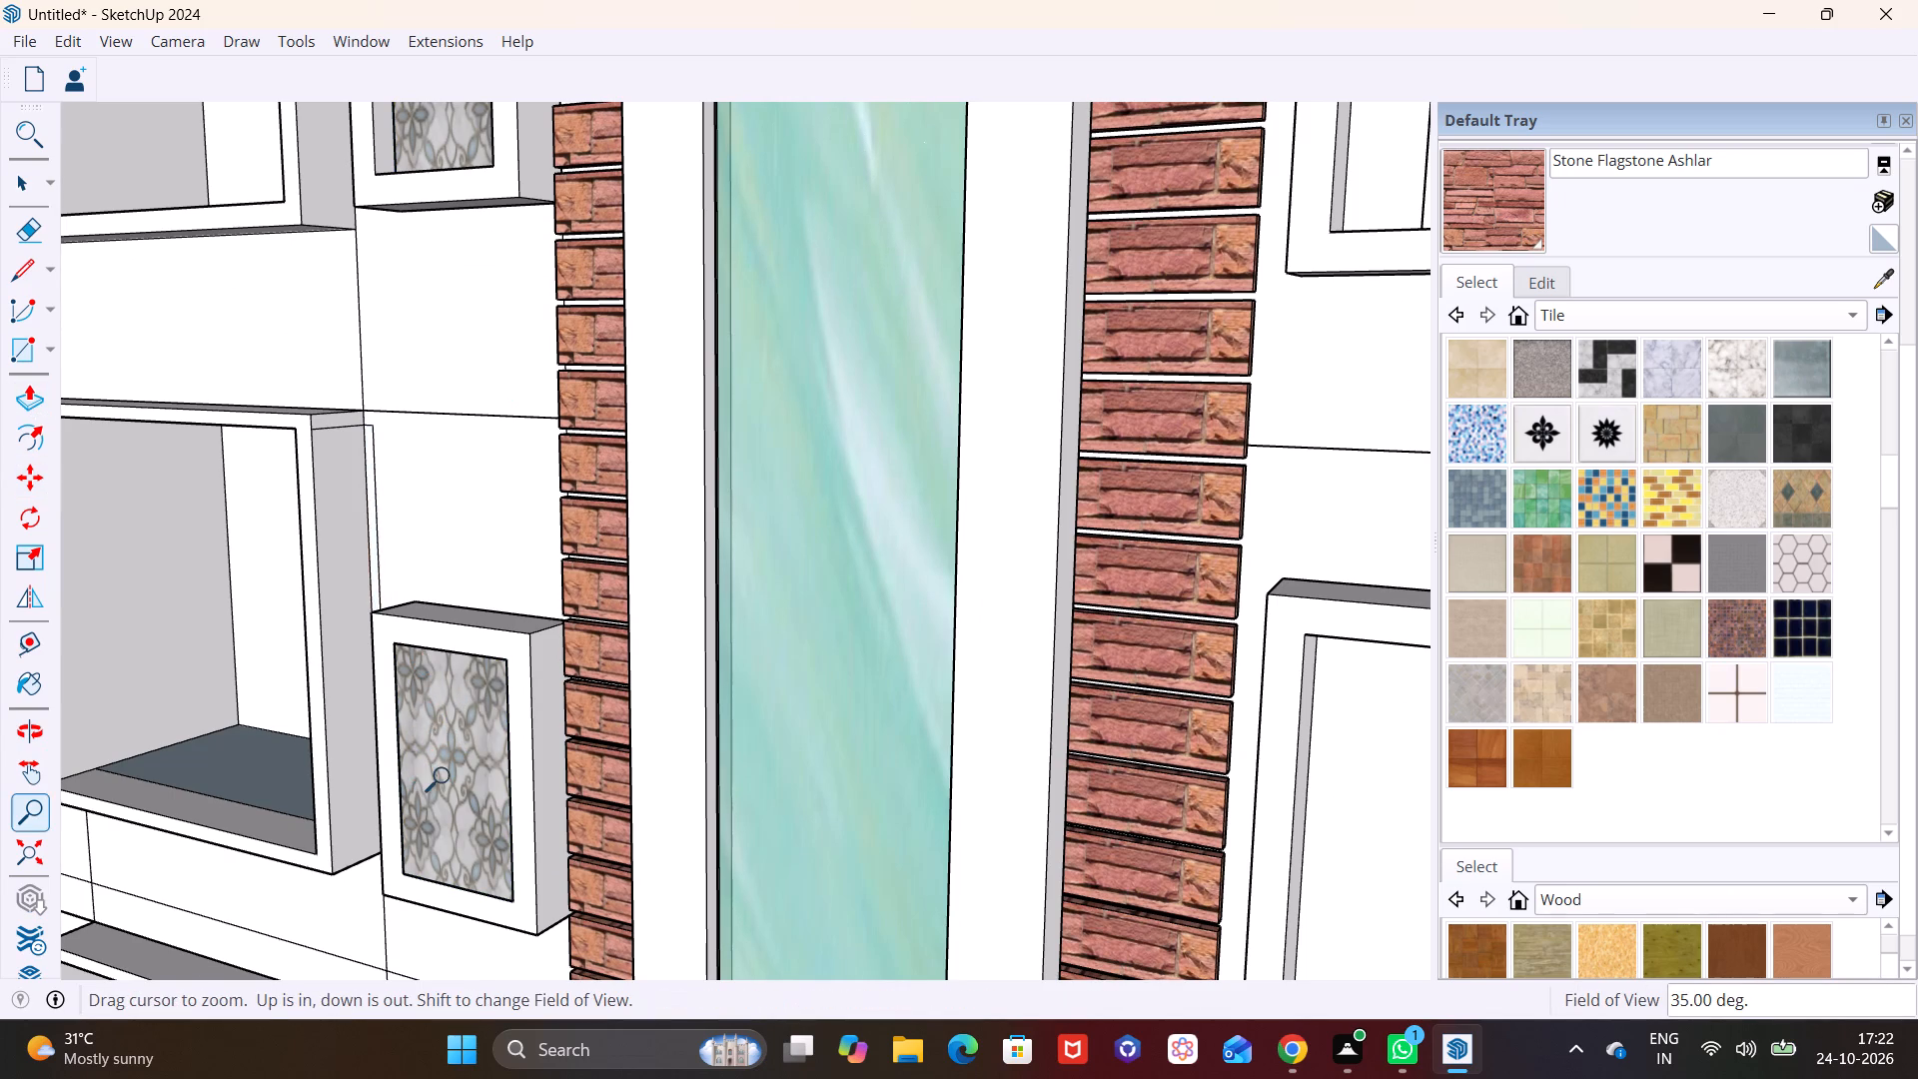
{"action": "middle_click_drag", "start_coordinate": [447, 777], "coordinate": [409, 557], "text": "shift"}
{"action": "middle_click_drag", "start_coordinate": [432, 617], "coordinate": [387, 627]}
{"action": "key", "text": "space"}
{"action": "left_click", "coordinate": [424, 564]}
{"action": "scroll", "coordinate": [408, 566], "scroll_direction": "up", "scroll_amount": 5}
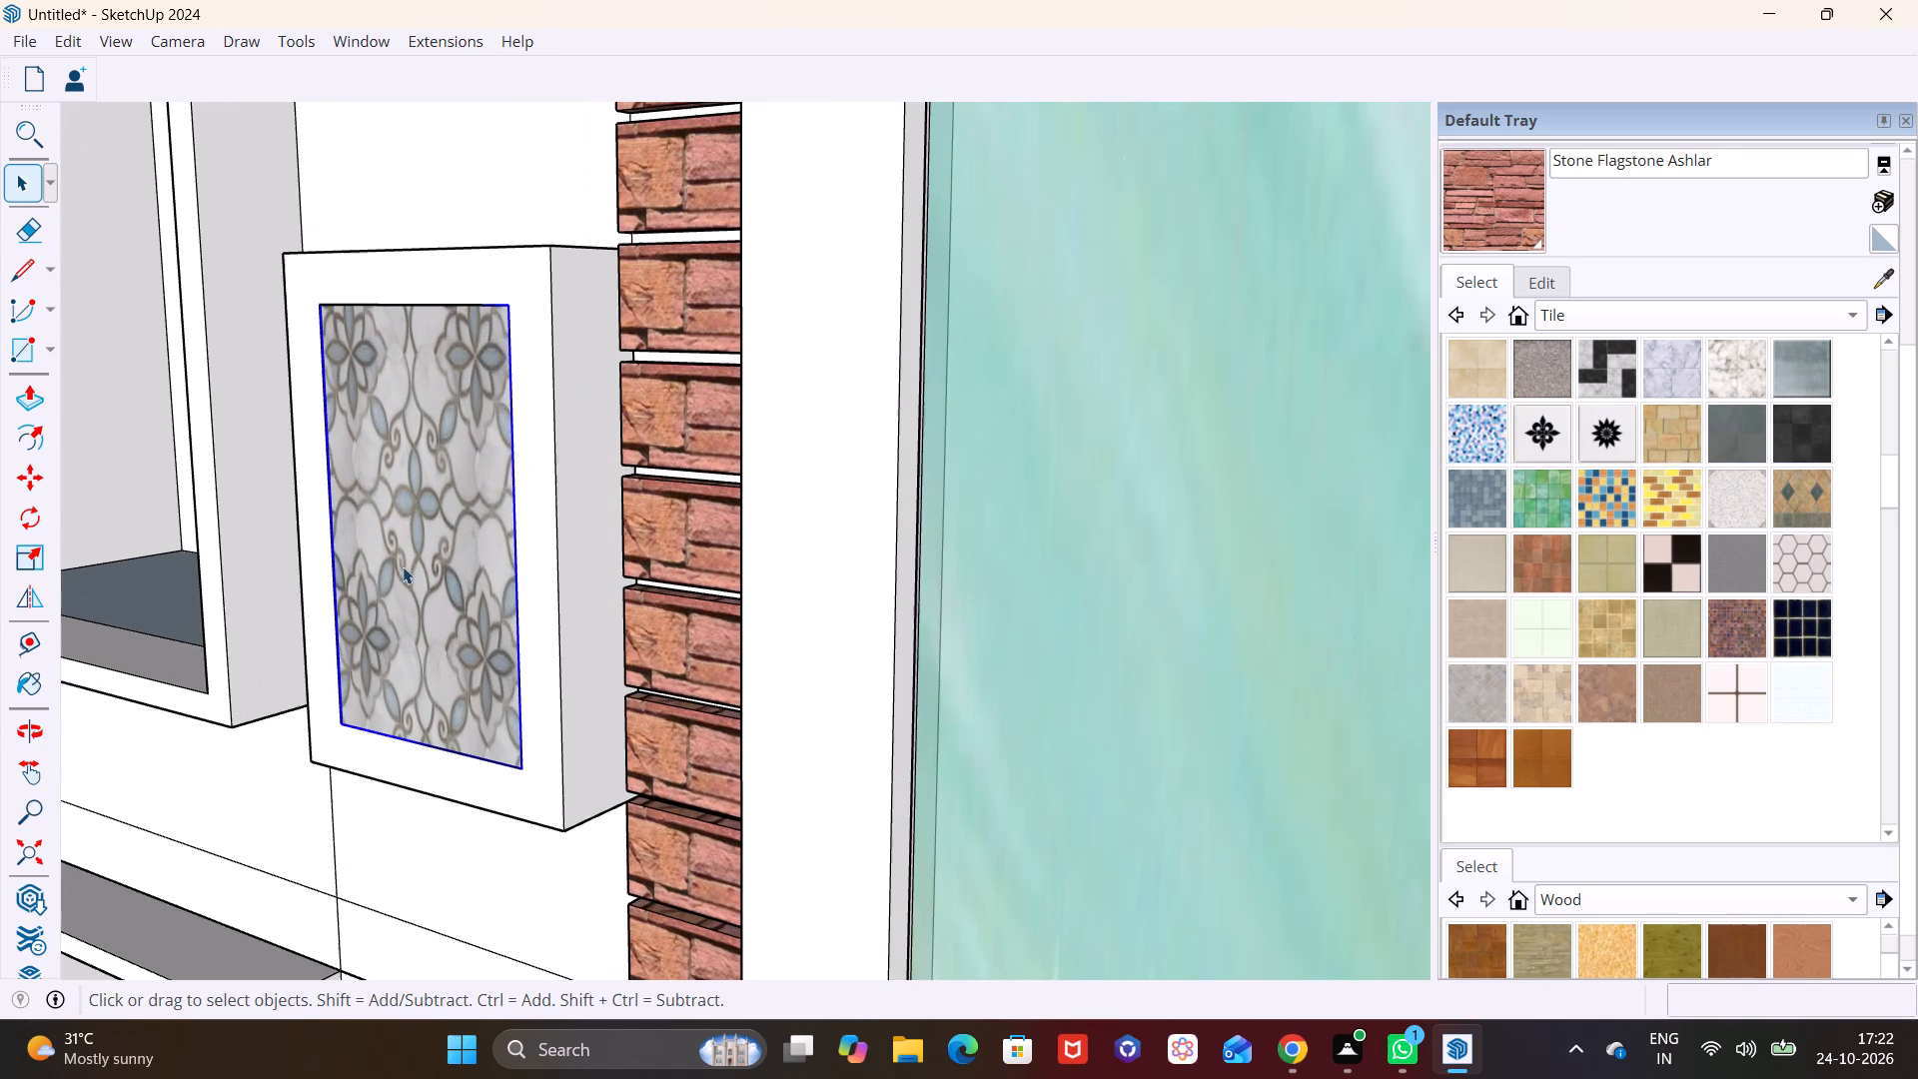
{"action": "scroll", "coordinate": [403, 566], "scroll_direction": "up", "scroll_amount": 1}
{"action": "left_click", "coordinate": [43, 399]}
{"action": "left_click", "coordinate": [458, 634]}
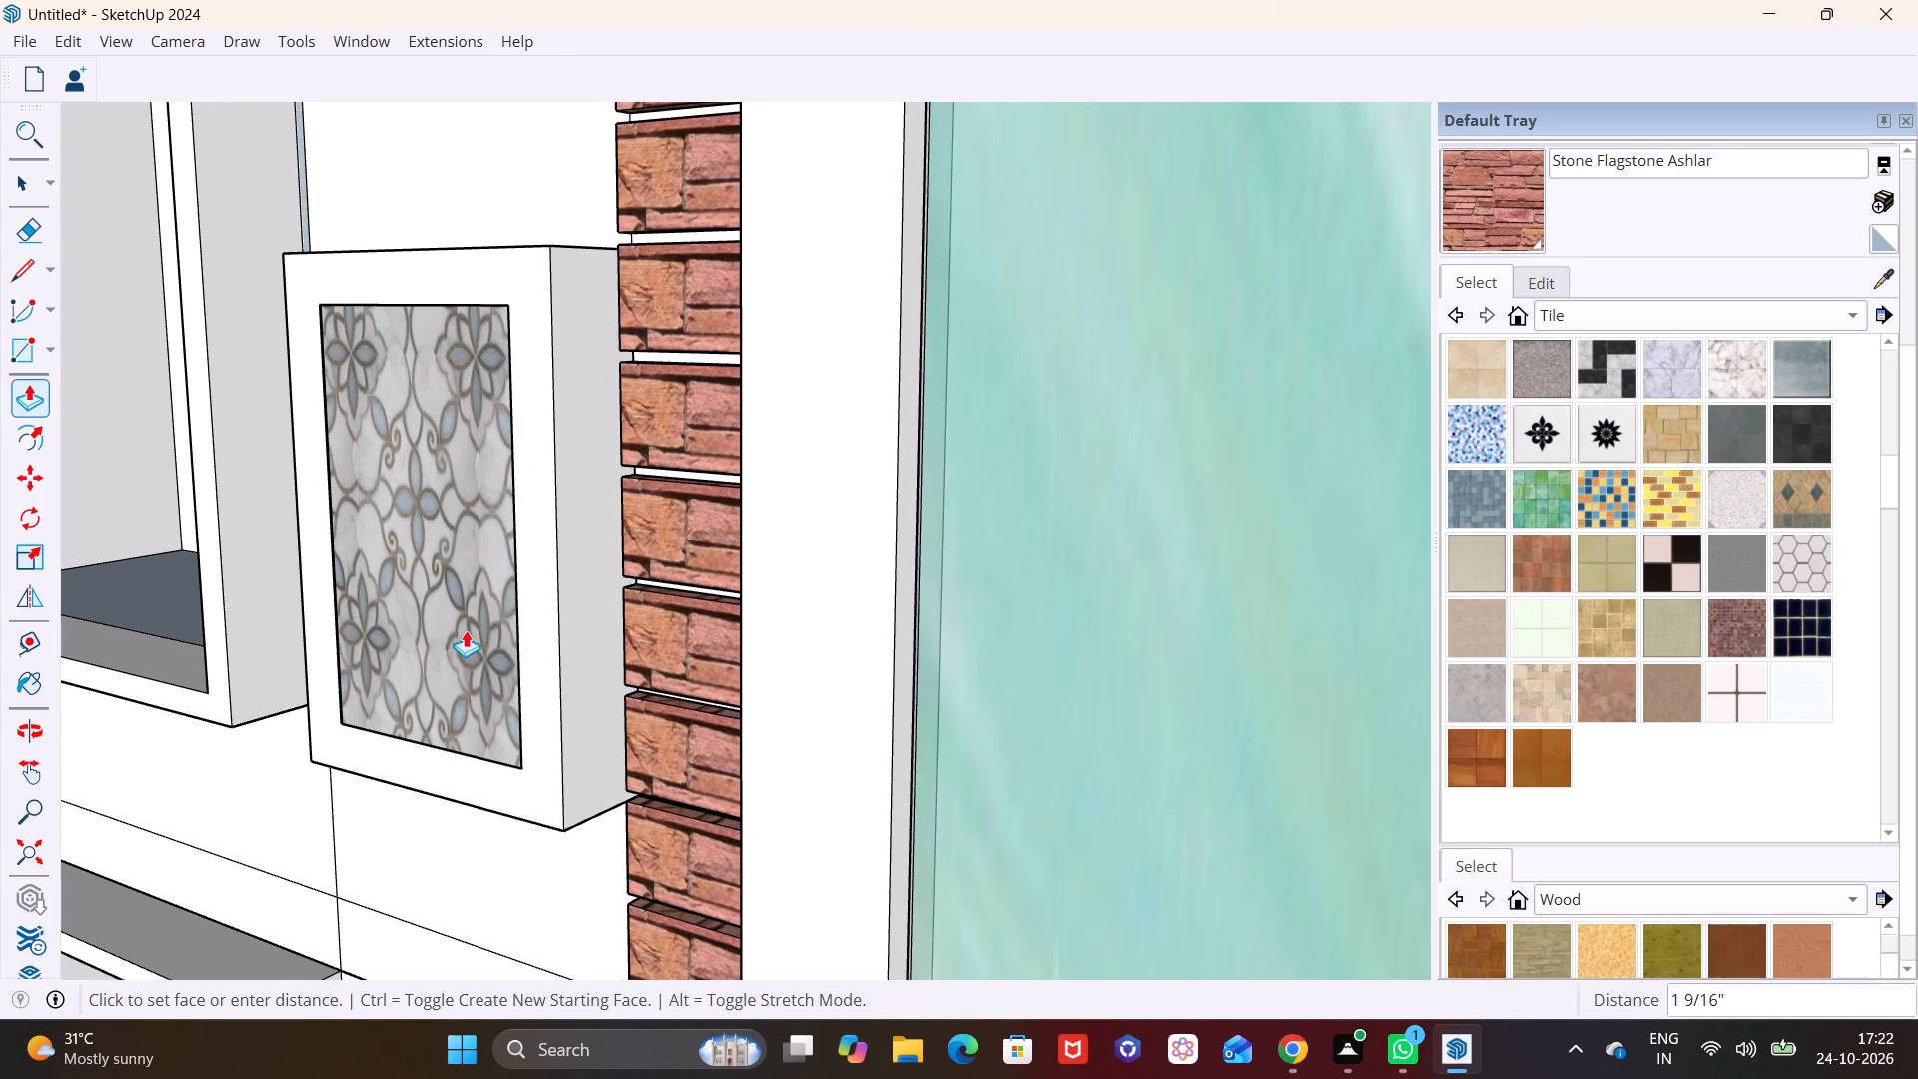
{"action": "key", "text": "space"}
Move the floral panel one storey below the top of the original column back into its frame's recess.
{"action": "left_click", "coordinate": [433, 723]}
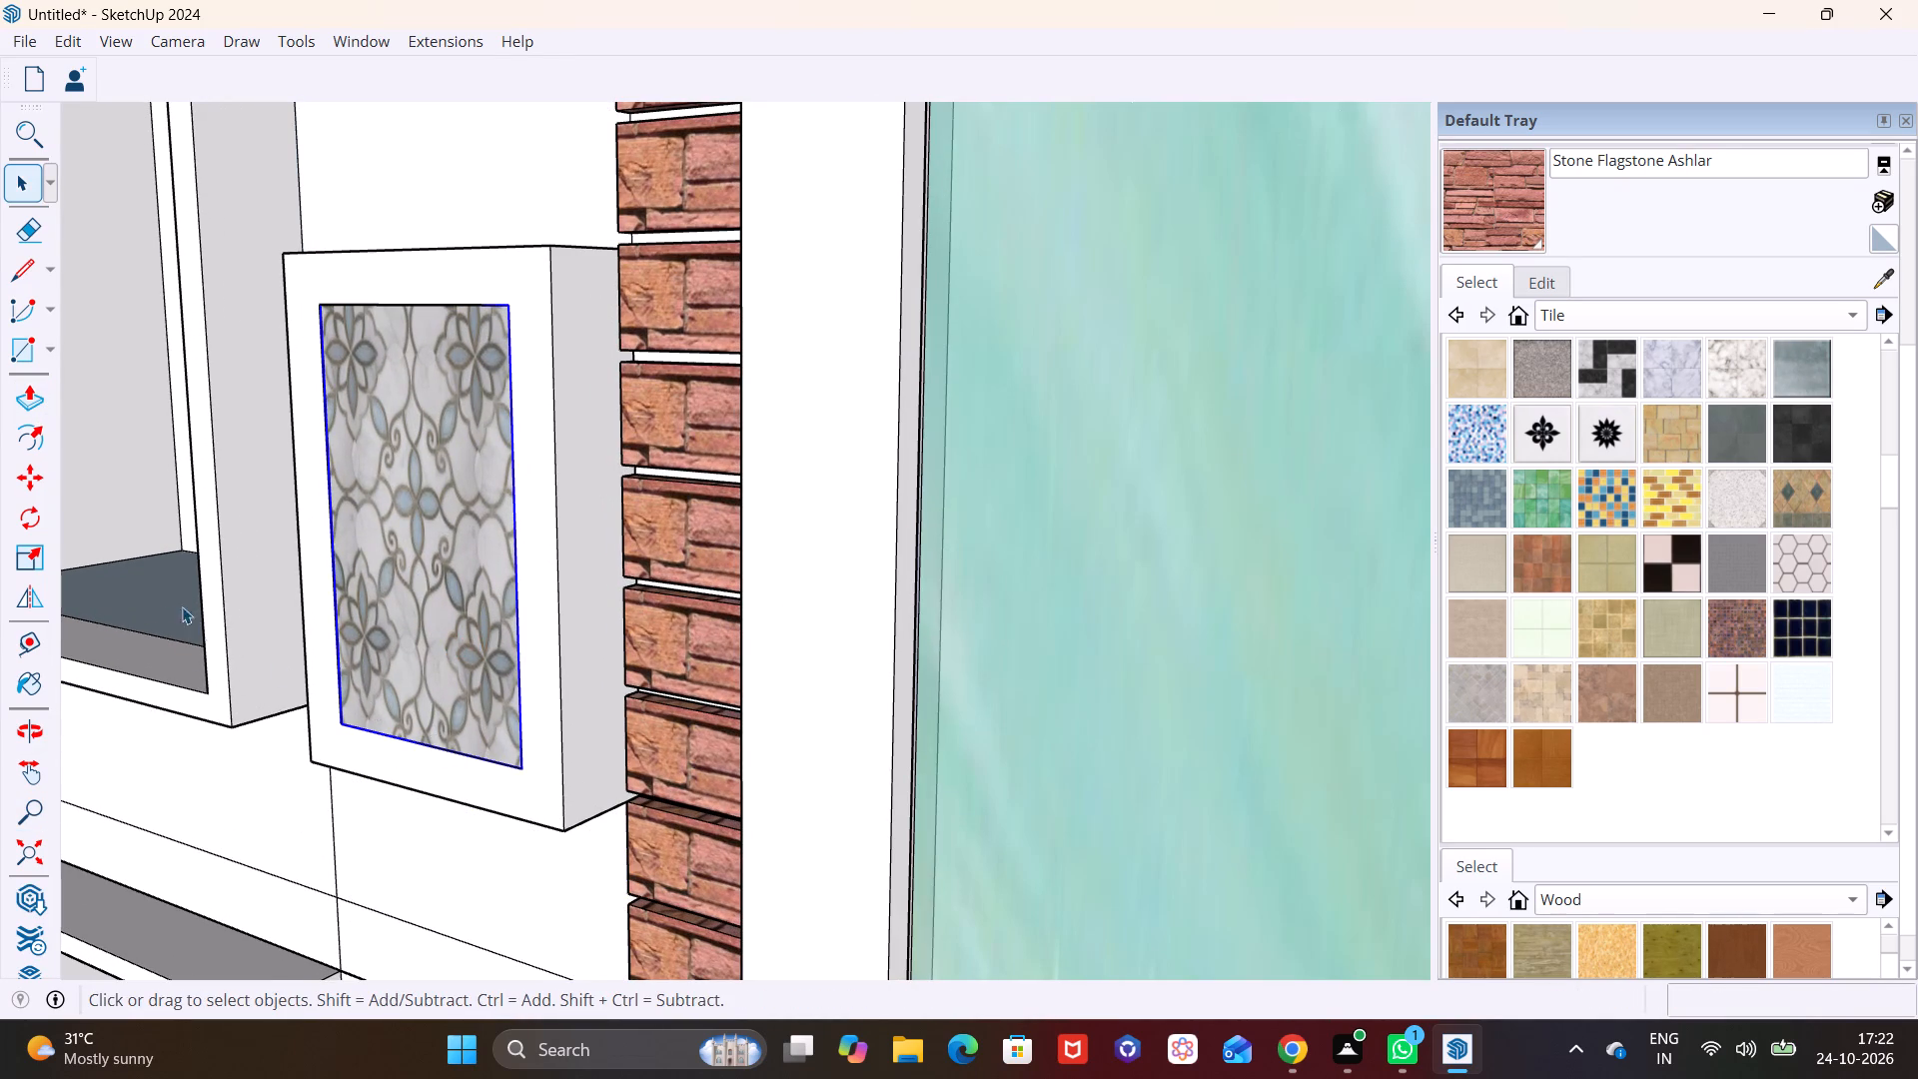
{"action": "key", "text": "m"}
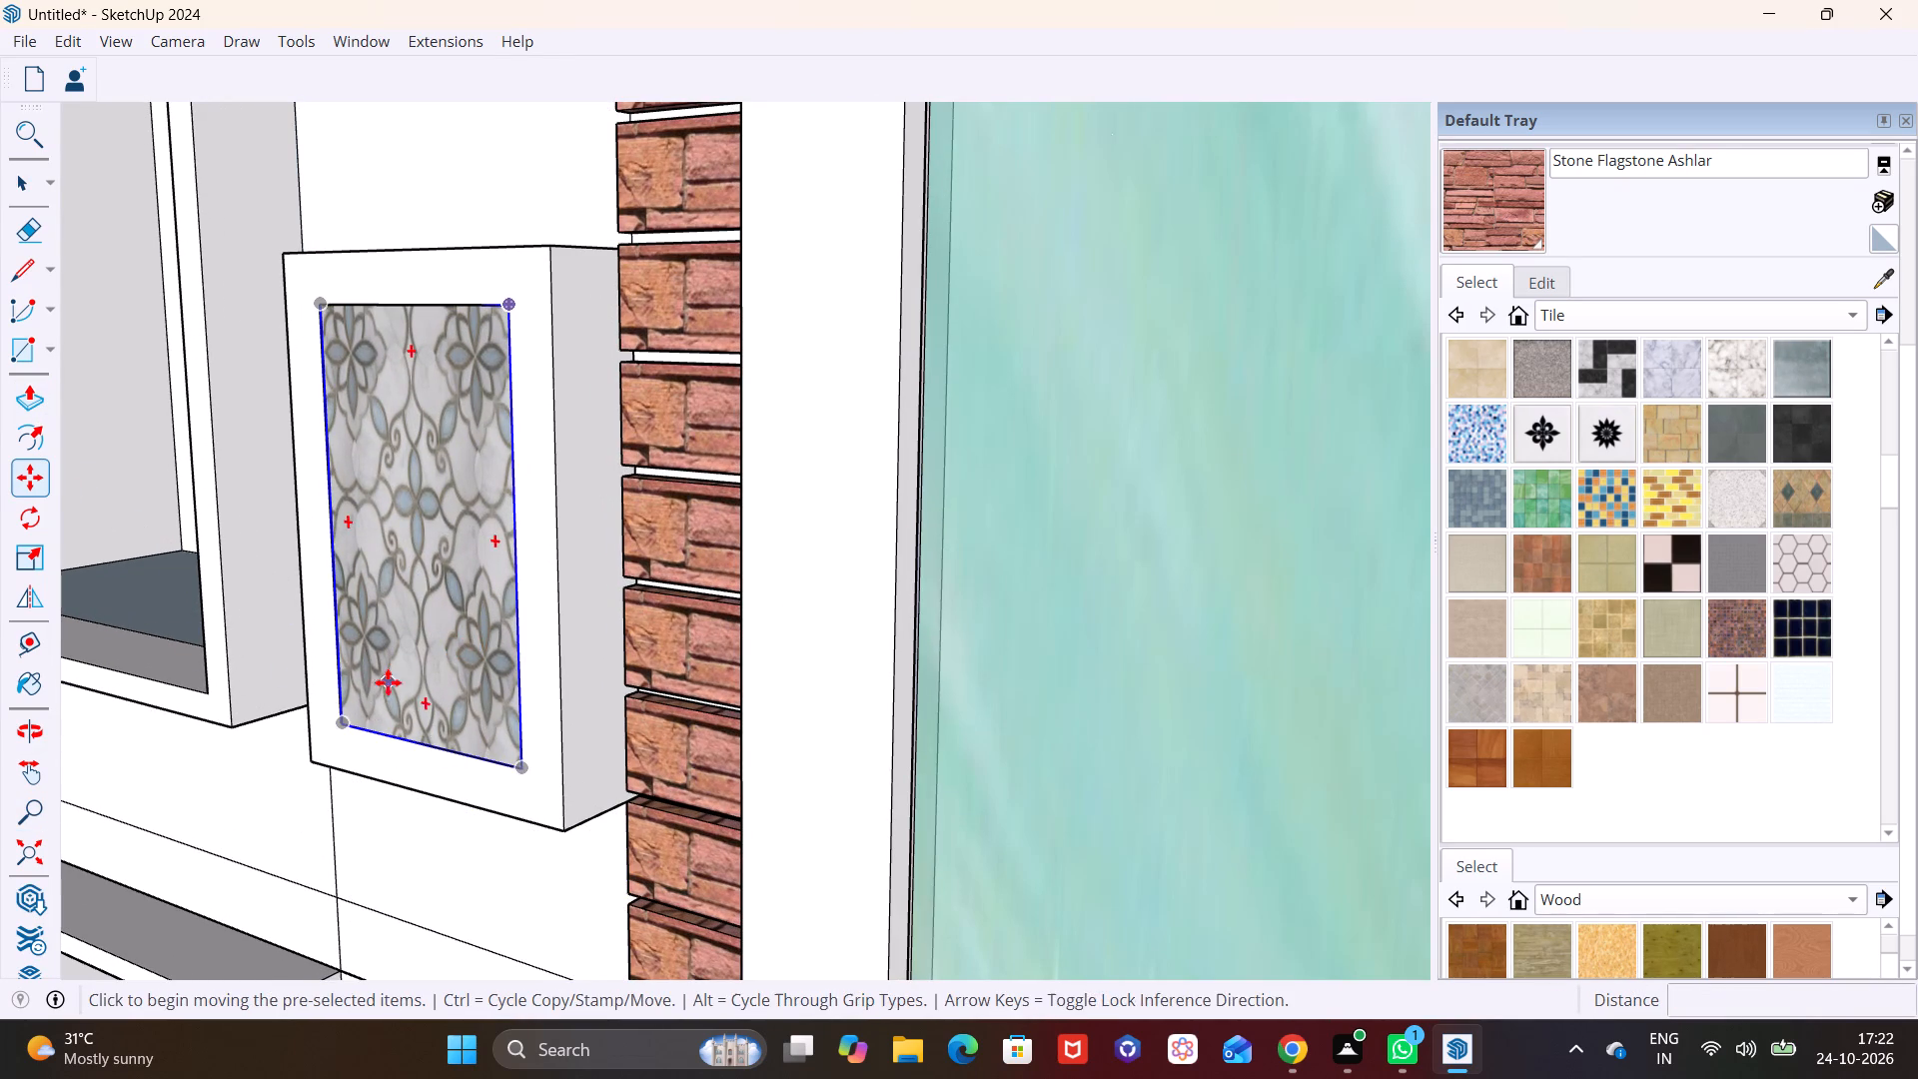
{"action": "left_click", "coordinate": [363, 706]}
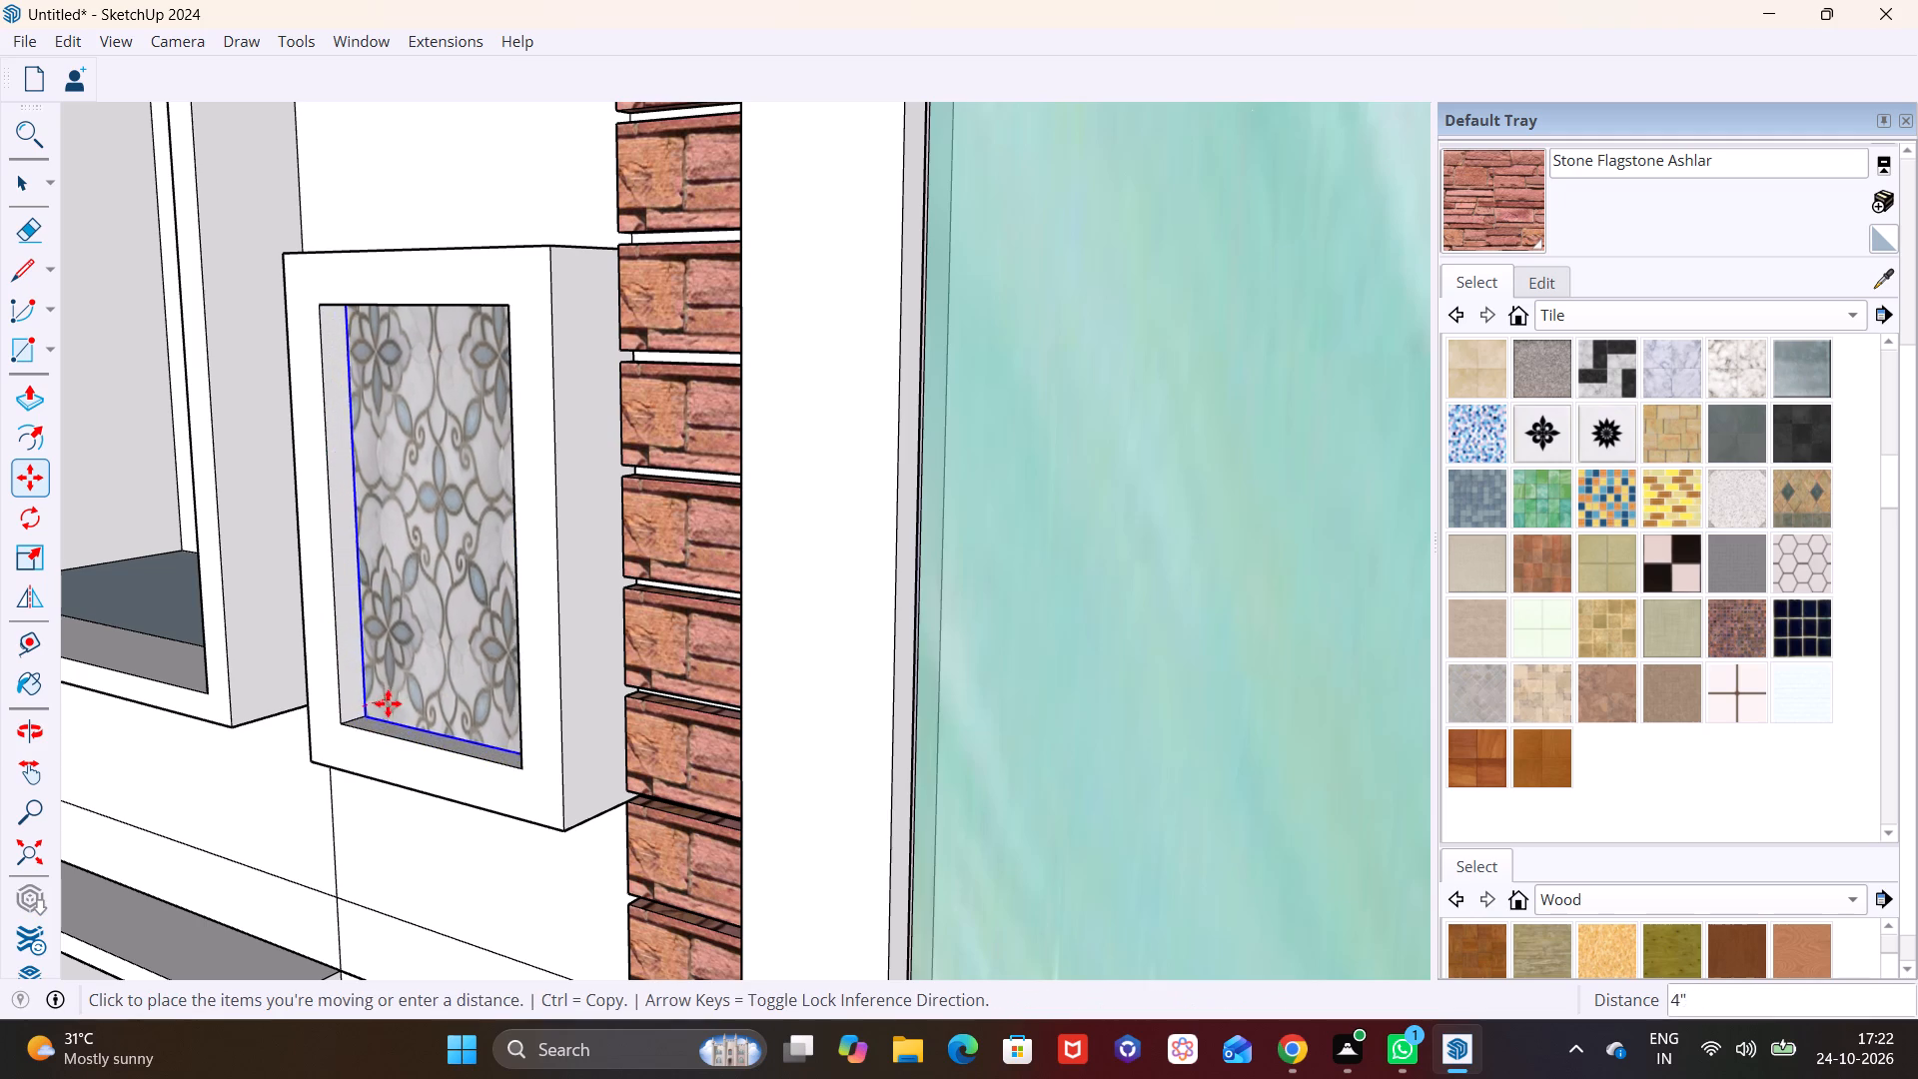
{"action": "left_click", "coordinate": [393, 700]}
Move the floral panel two storeys below the top of the same column back into its frame's recess.
{"action": "scroll", "coordinate": [438, 706], "scroll_direction": "down", "scroll_amount": 3}
{"action": "middle_click_drag", "start_coordinate": [481, 724], "coordinate": [490, 334], "text": "shift"}
{"action": "middle_click_drag", "start_coordinate": [607, 868], "coordinate": [560, 537], "text": "shift"}
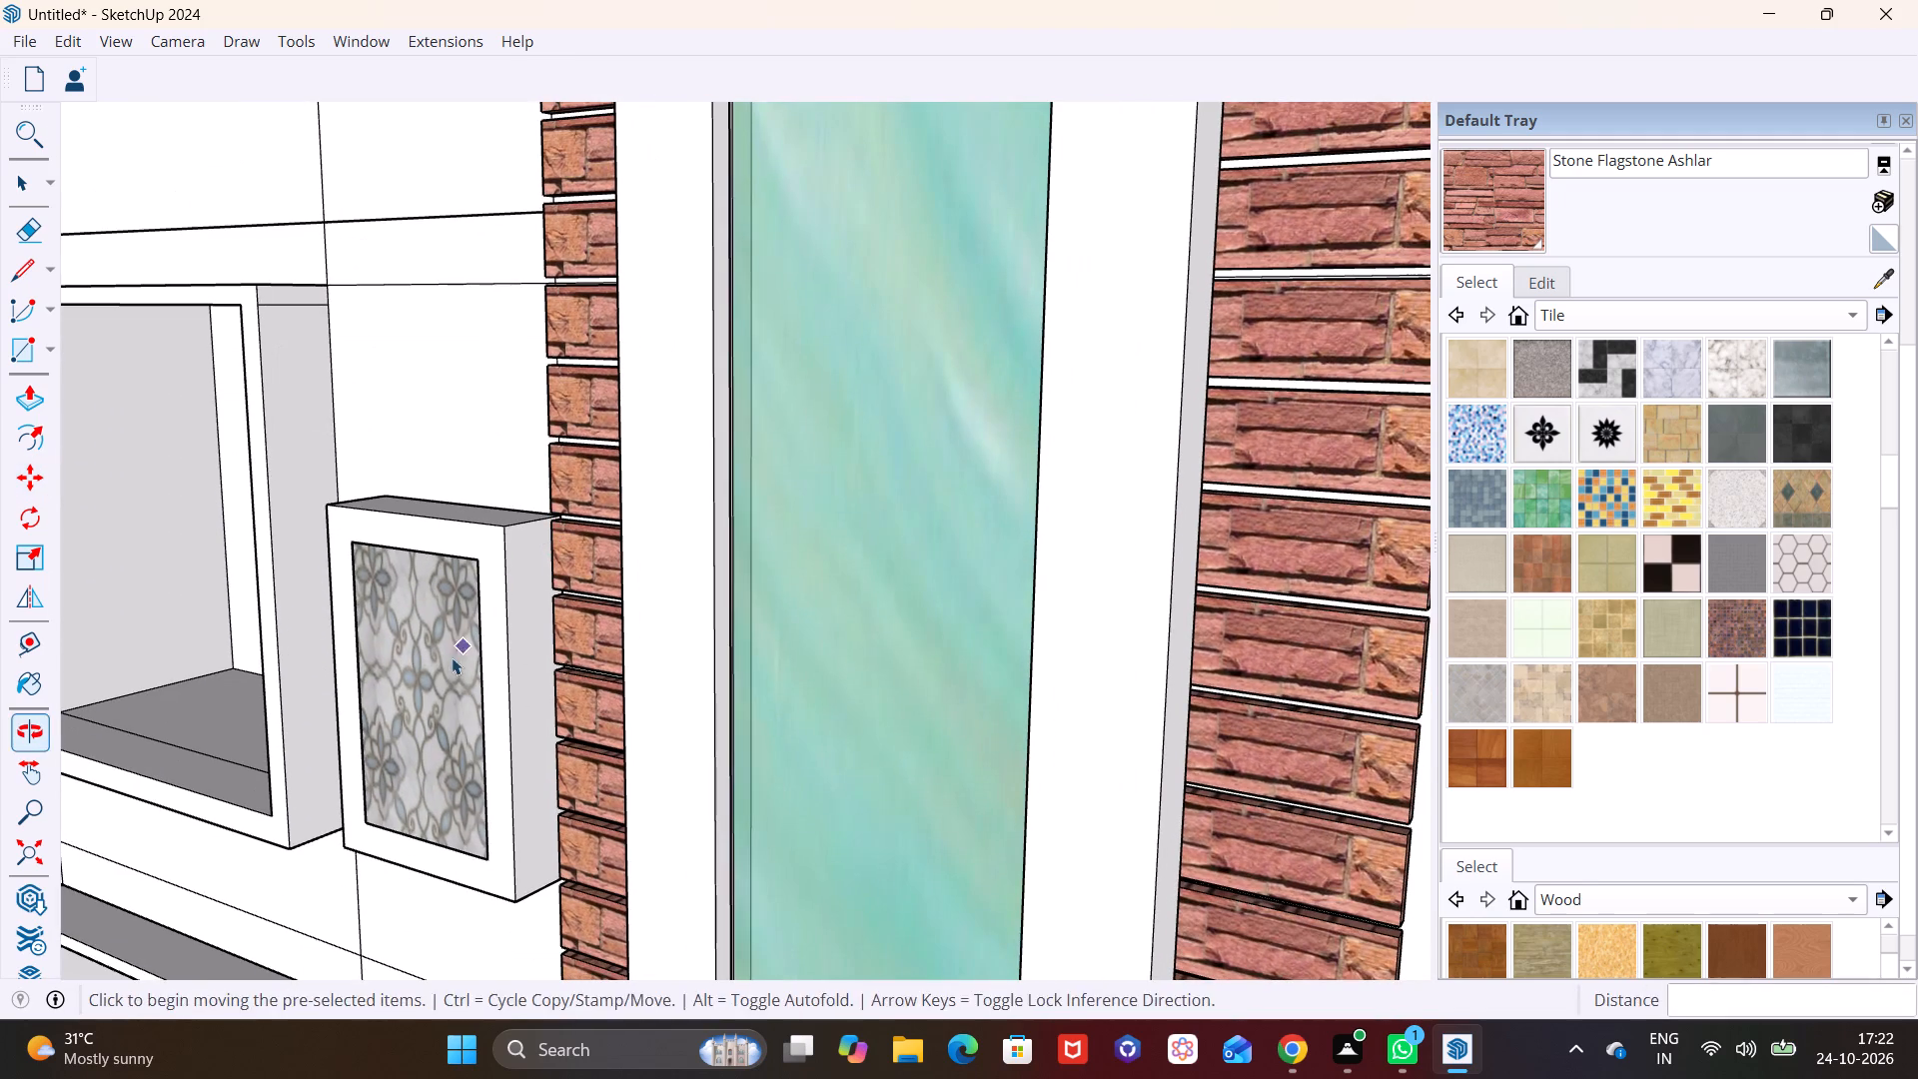
{"action": "key", "text": "space"}
{"action": "left_click", "coordinate": [447, 675]}
{"action": "key", "text": "m"}
{"action": "left_click", "coordinate": [445, 719]}
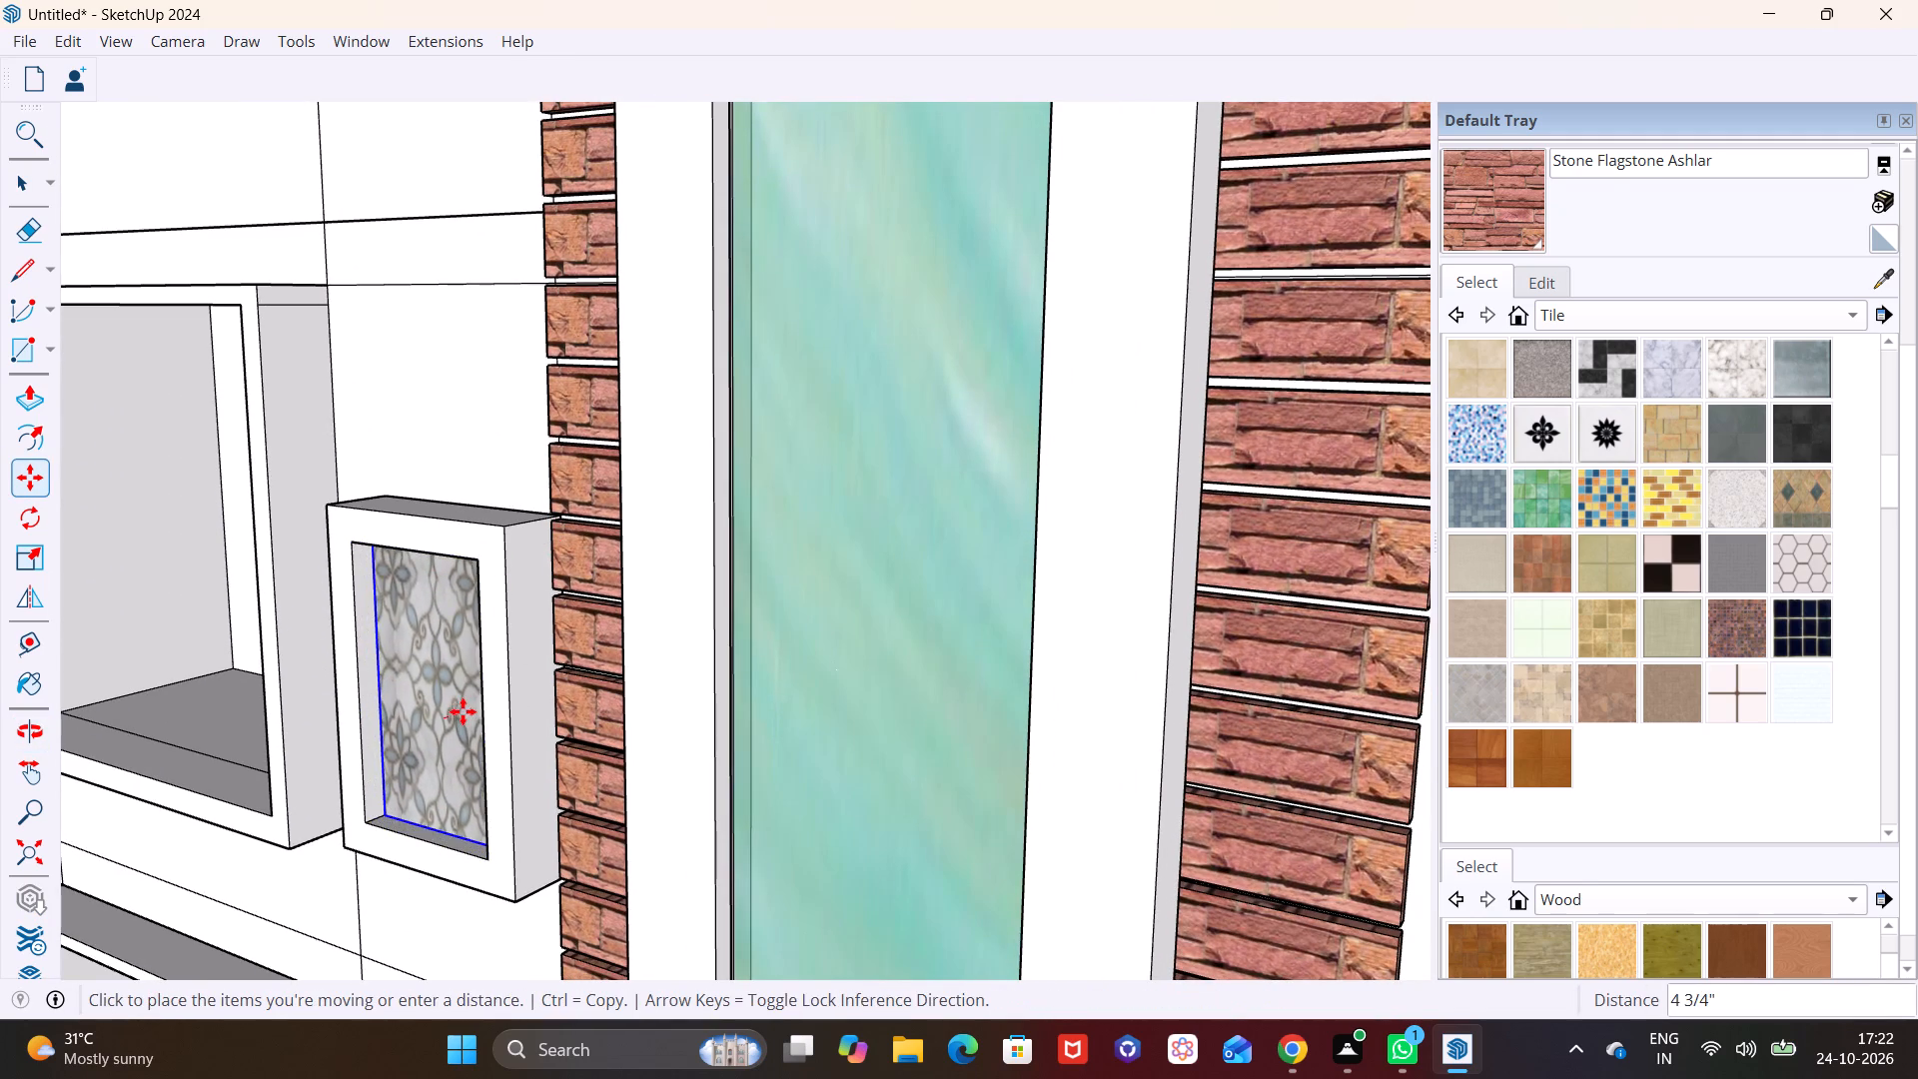
{"action": "left_click", "coordinate": [469, 708]}
Nudge the lowest floral panel of the same column slightly within its frame's recess.
{"action": "scroll", "coordinate": [483, 733], "scroll_direction": "down", "scroll_amount": 4}
{"action": "middle_click_drag", "start_coordinate": [523, 744], "coordinate": [539, 405]}
{"action": "scroll", "coordinate": [525, 719], "scroll_direction": "up", "scroll_amount": 1}
{"action": "middle_click_drag", "start_coordinate": [527, 726], "coordinate": [468, 471], "text": "shift"}
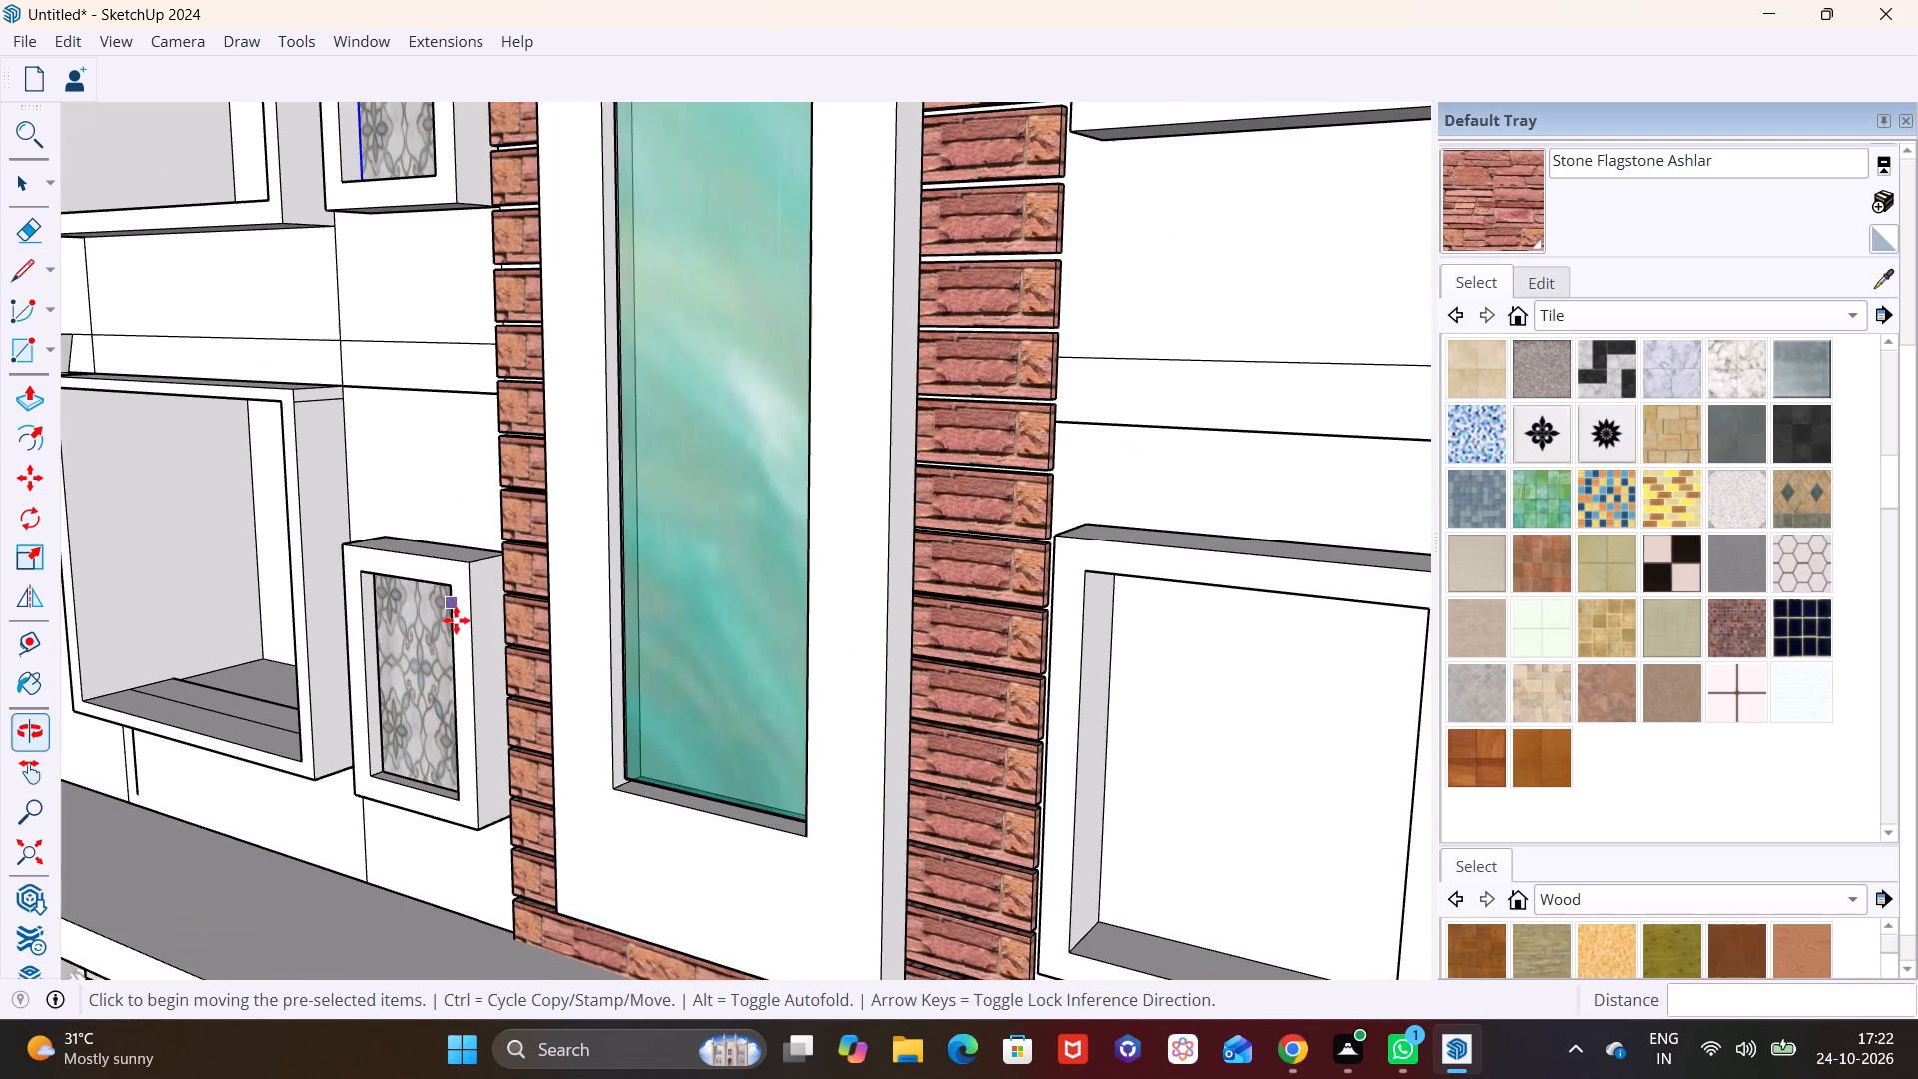
{"action": "key", "text": "space"}
{"action": "left_click", "coordinate": [415, 689]}
{"action": "key", "text": "m"}
{"action": "left_click", "coordinate": [385, 695]}
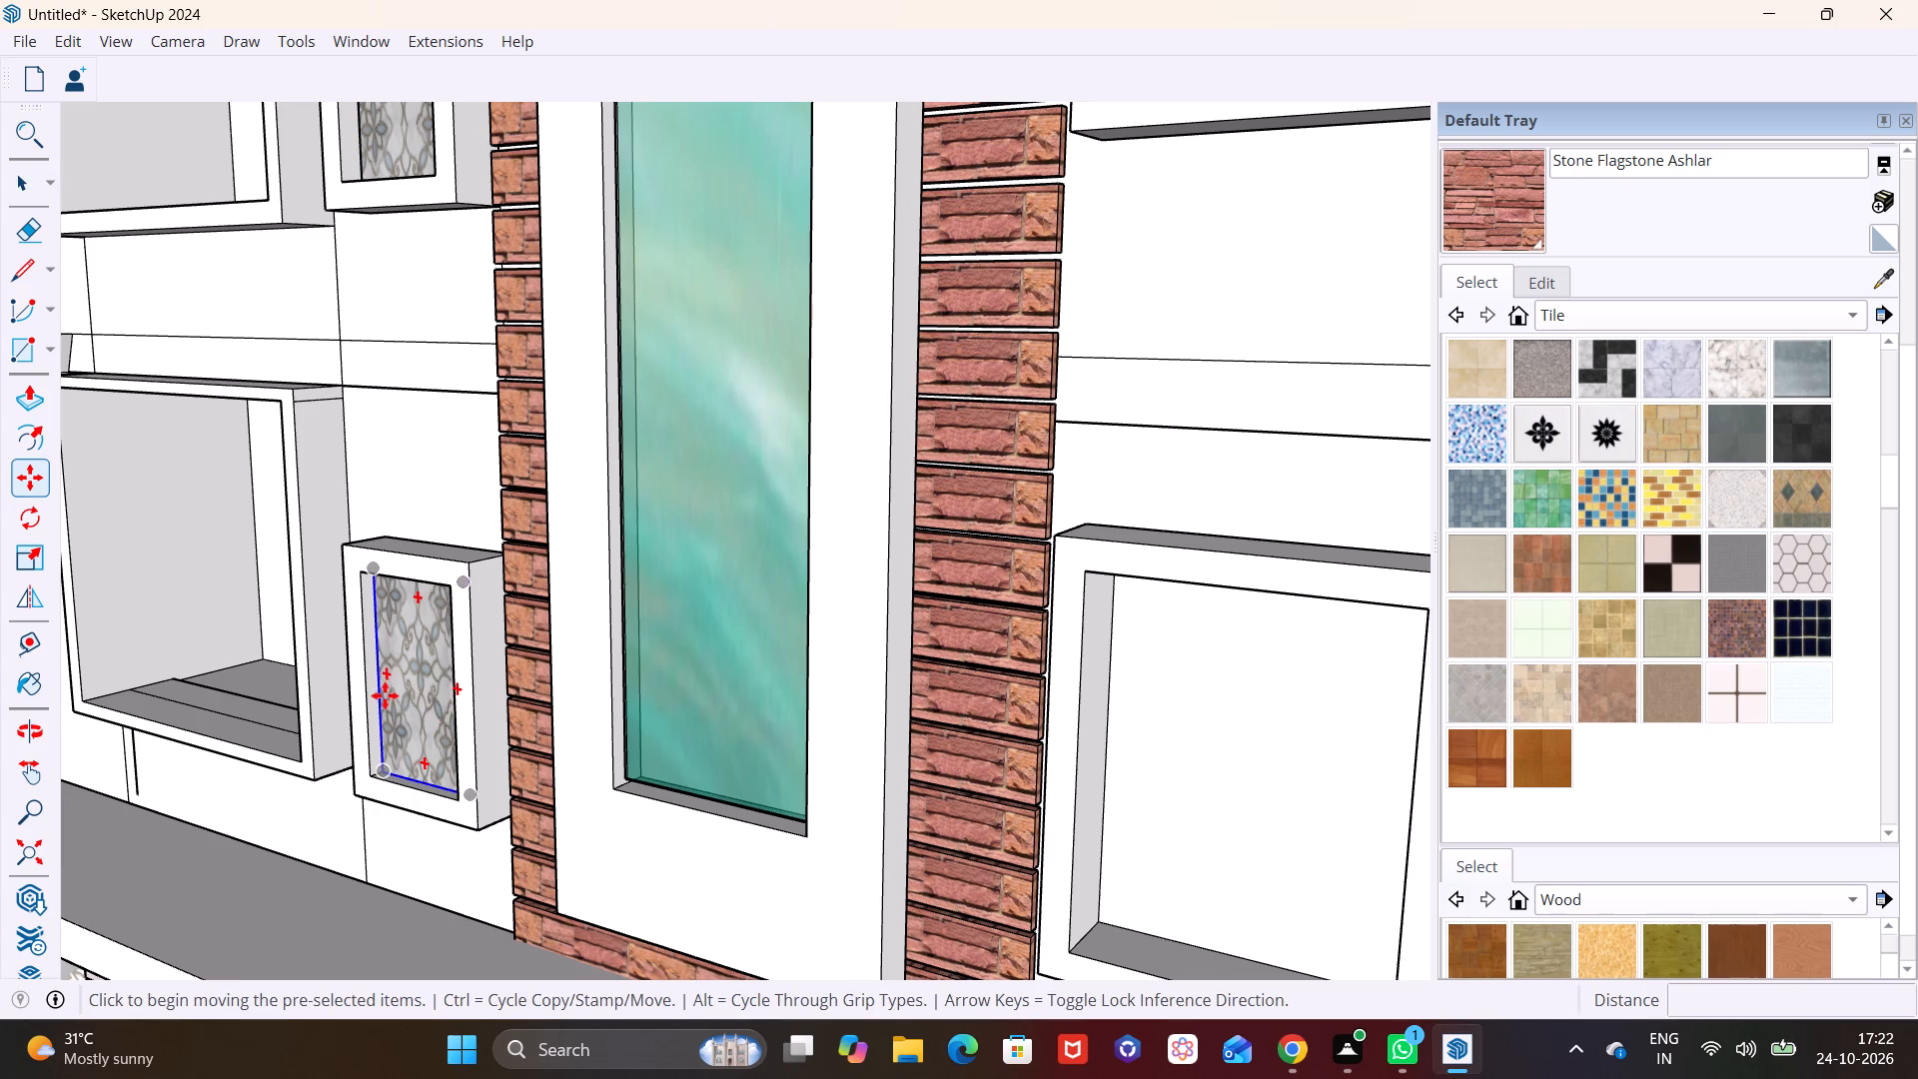
{"action": "left_click", "coordinate": [388, 691]}
{"action": "key", "text": "space"}
Copy the floral panel from the top small frame across the glass strip about 18' 1 1/4" into the top small frame beside the end brick strip.
{"action": "scroll", "coordinate": [308, 700], "scroll_direction": "down", "scroll_amount": 2}
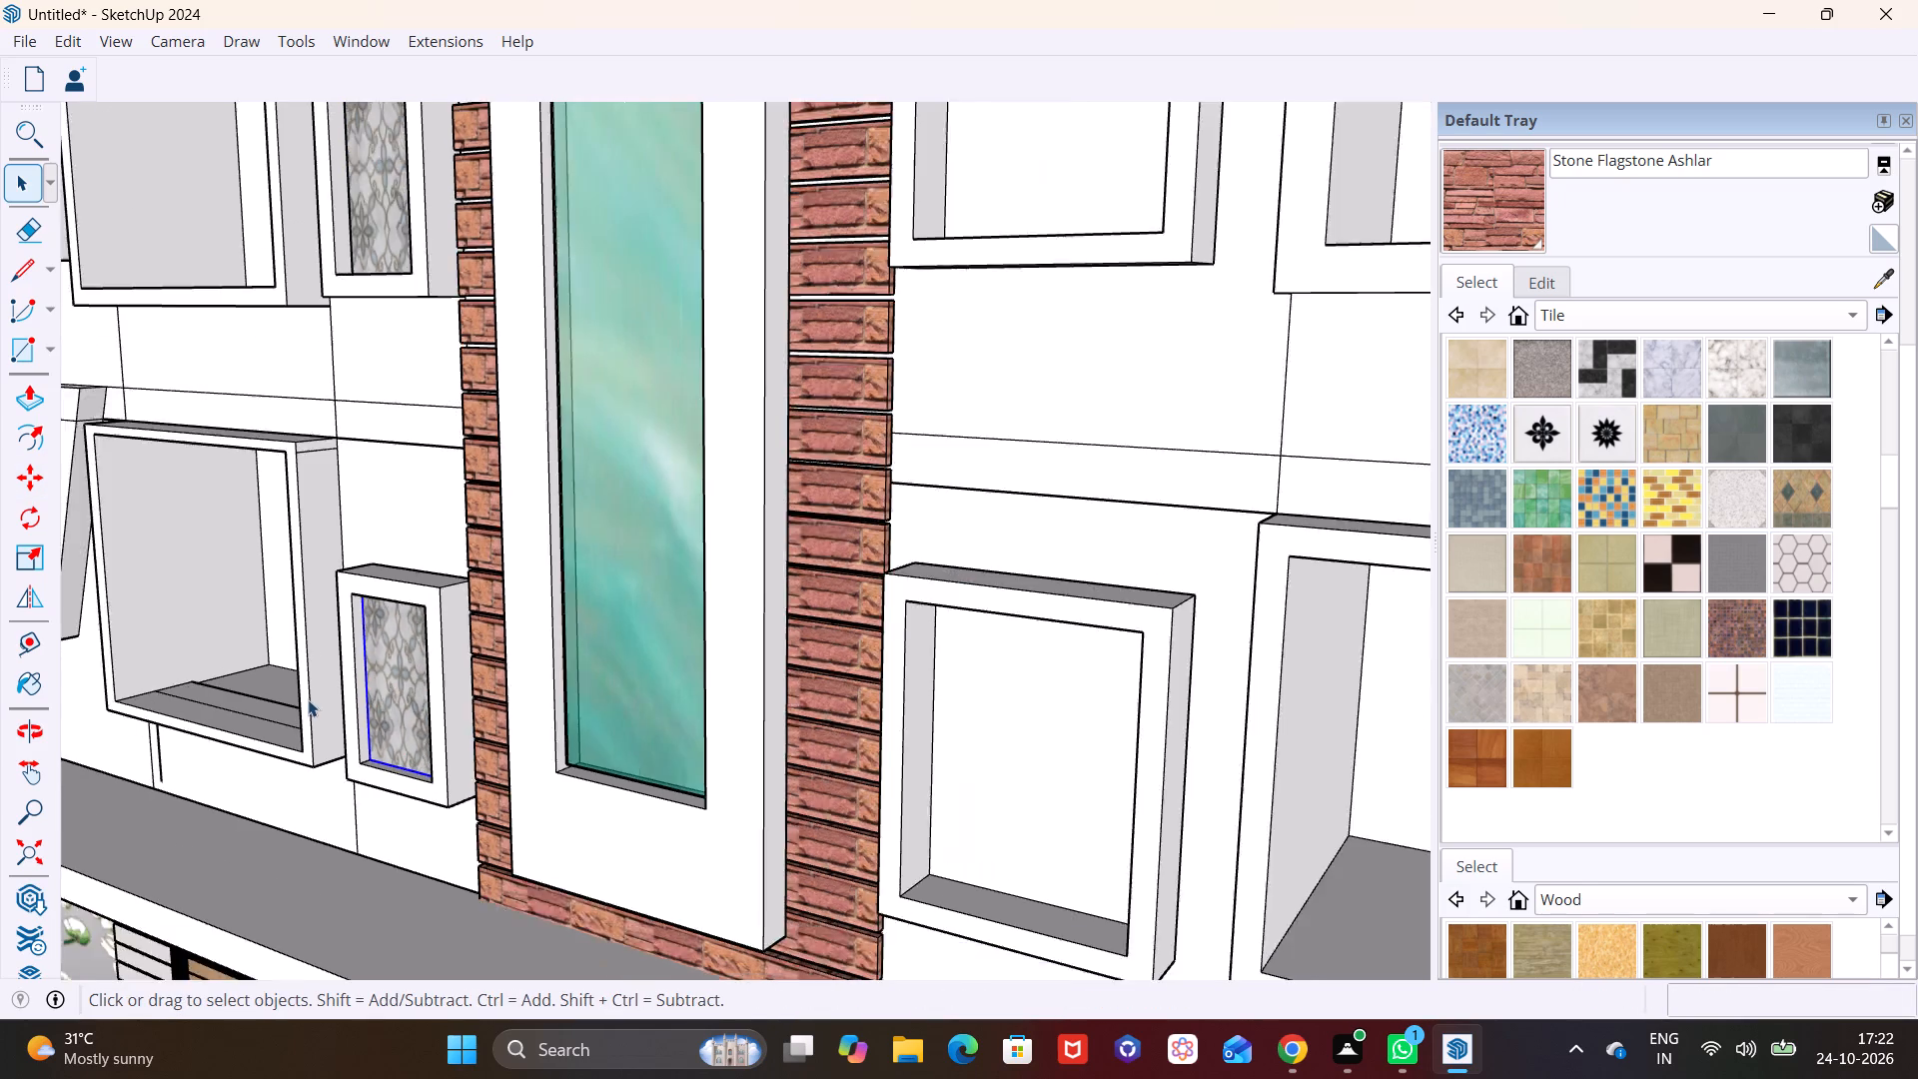
{"action": "scroll", "coordinate": [308, 699], "scroll_direction": "down", "scroll_amount": 8}
{"action": "middle_click_drag", "start_coordinate": [400, 741], "coordinate": [880, 754]}
{"action": "scroll", "coordinate": [863, 729], "scroll_direction": "down", "scroll_amount": 7}
{"action": "middle_click_drag", "start_coordinate": [820, 756], "coordinate": [873, 740]}
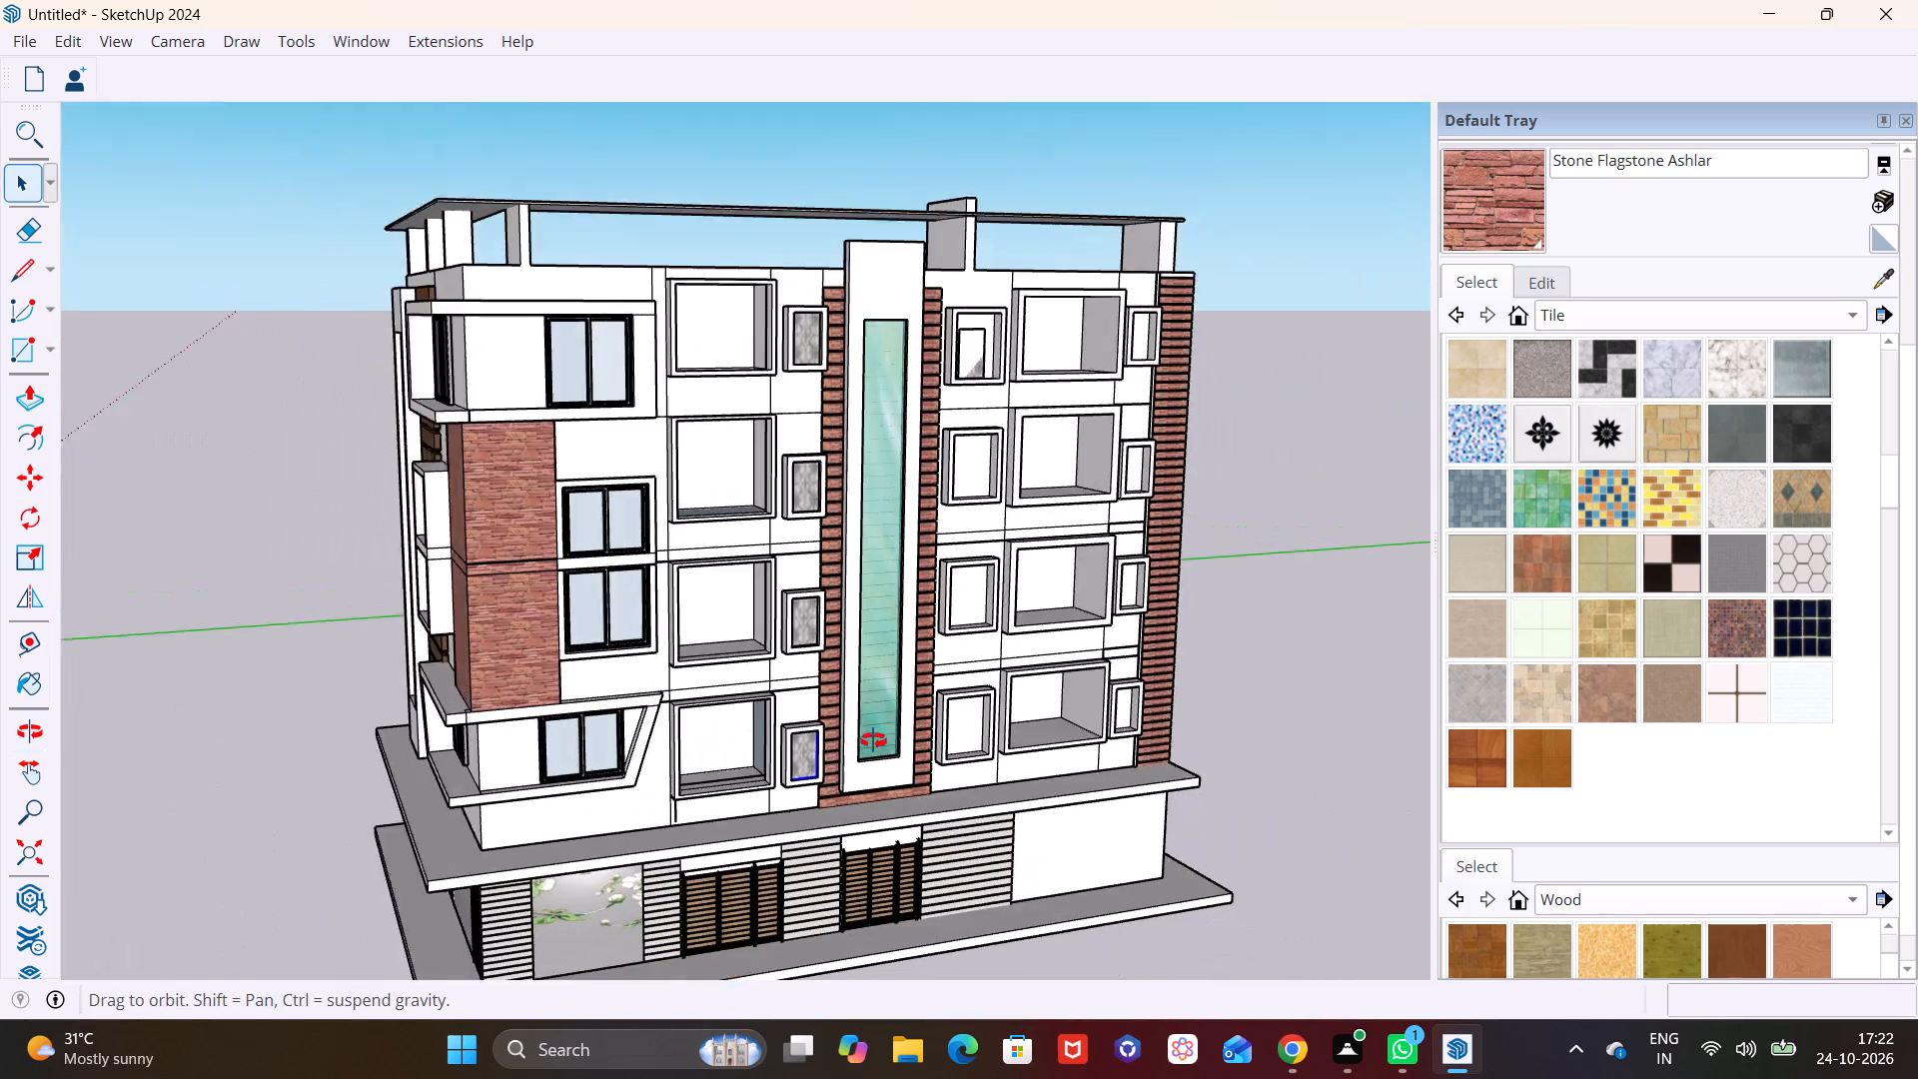
{"action": "middle_click_drag", "start_coordinate": [873, 740], "coordinate": [882, 651]}
{"action": "middle_click_drag", "start_coordinate": [765, 588], "coordinate": [396, 619], "text": "shift"}
{"action": "middle_click_drag", "start_coordinate": [595, 549], "coordinate": [221, 545]}
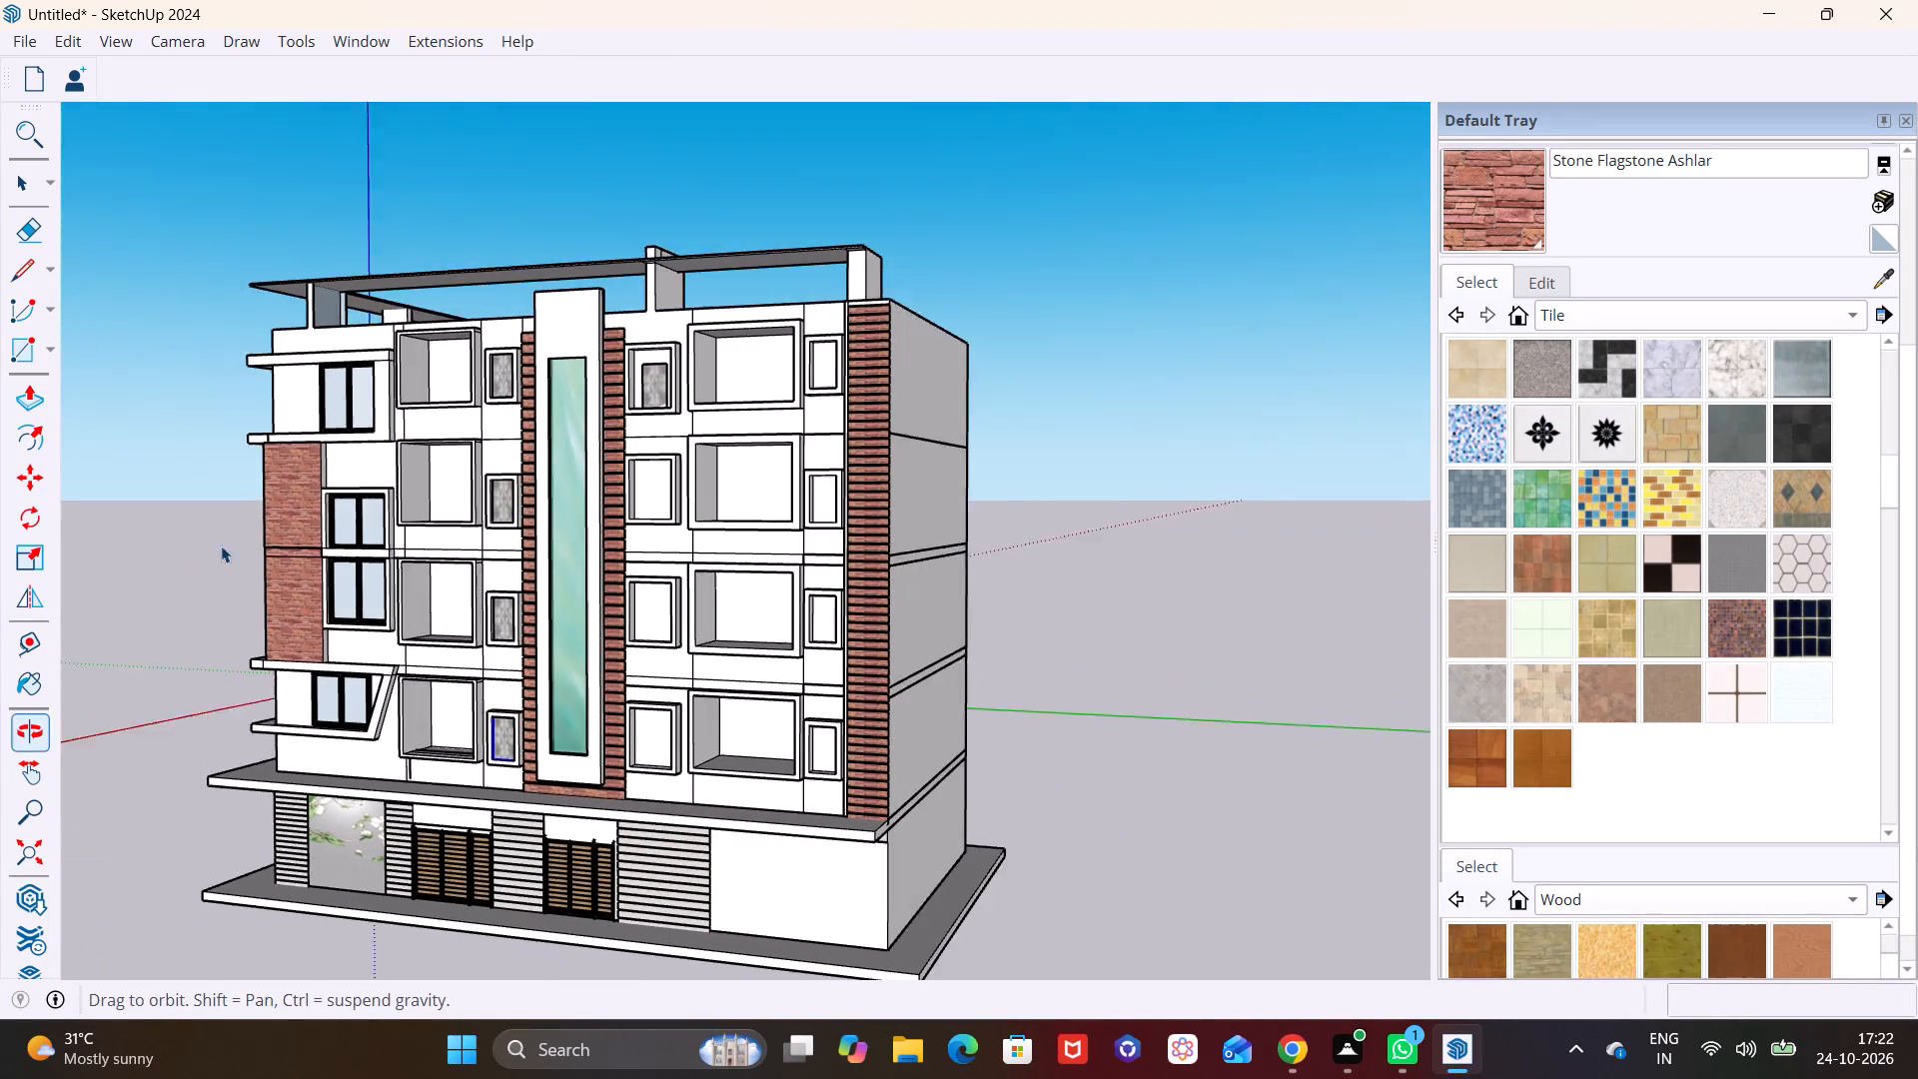
{"action": "middle_click_drag", "start_coordinate": [221, 545], "coordinate": [209, 552]}
{"action": "scroll", "coordinate": [613, 447], "scroll_direction": "up", "scroll_amount": 3}
{"action": "middle_click_drag", "start_coordinate": [697, 441], "coordinate": [430, 543], "text": "shift"}
{"action": "scroll", "coordinate": [427, 512], "scroll_direction": "up", "scroll_amount": 8}
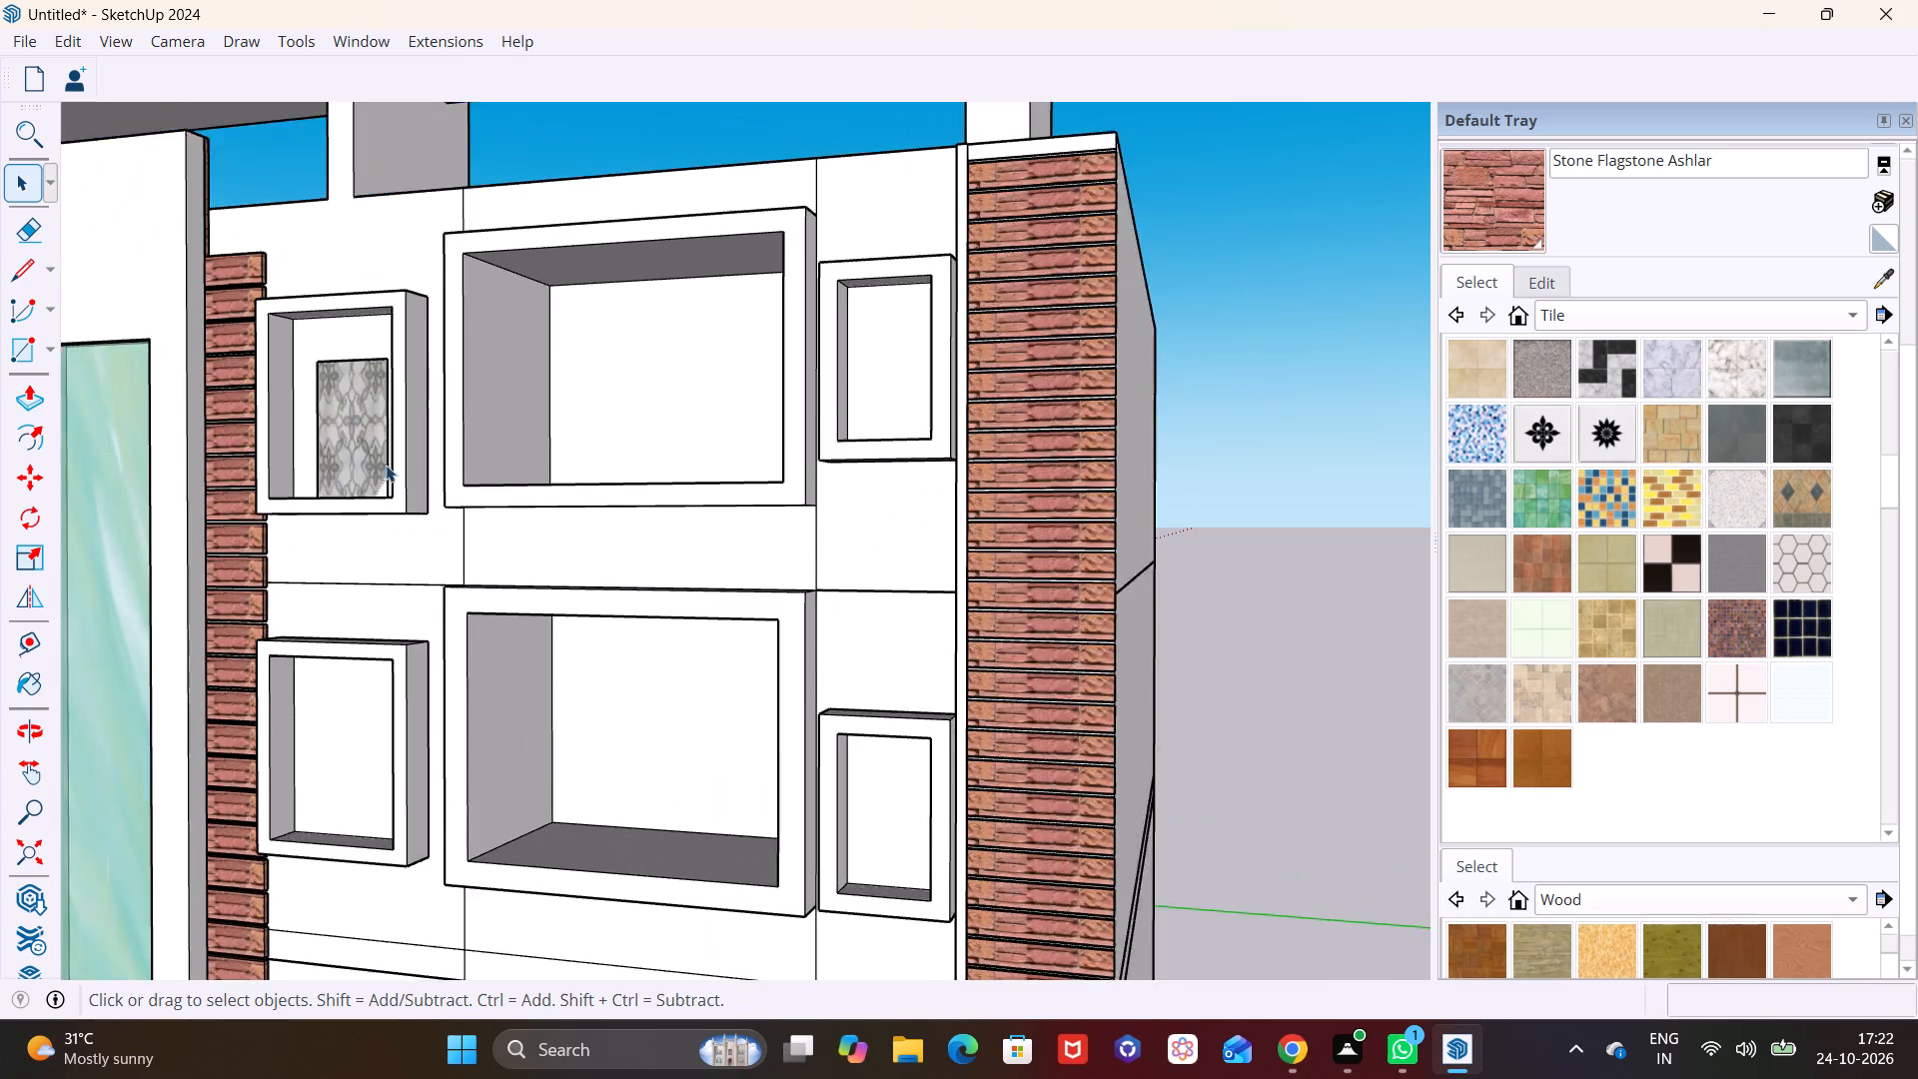
{"action": "middle_click_drag", "start_coordinate": [386, 465], "coordinate": [471, 472]}
{"action": "left_click", "coordinate": [307, 364]}
{"action": "key", "text": "m"}
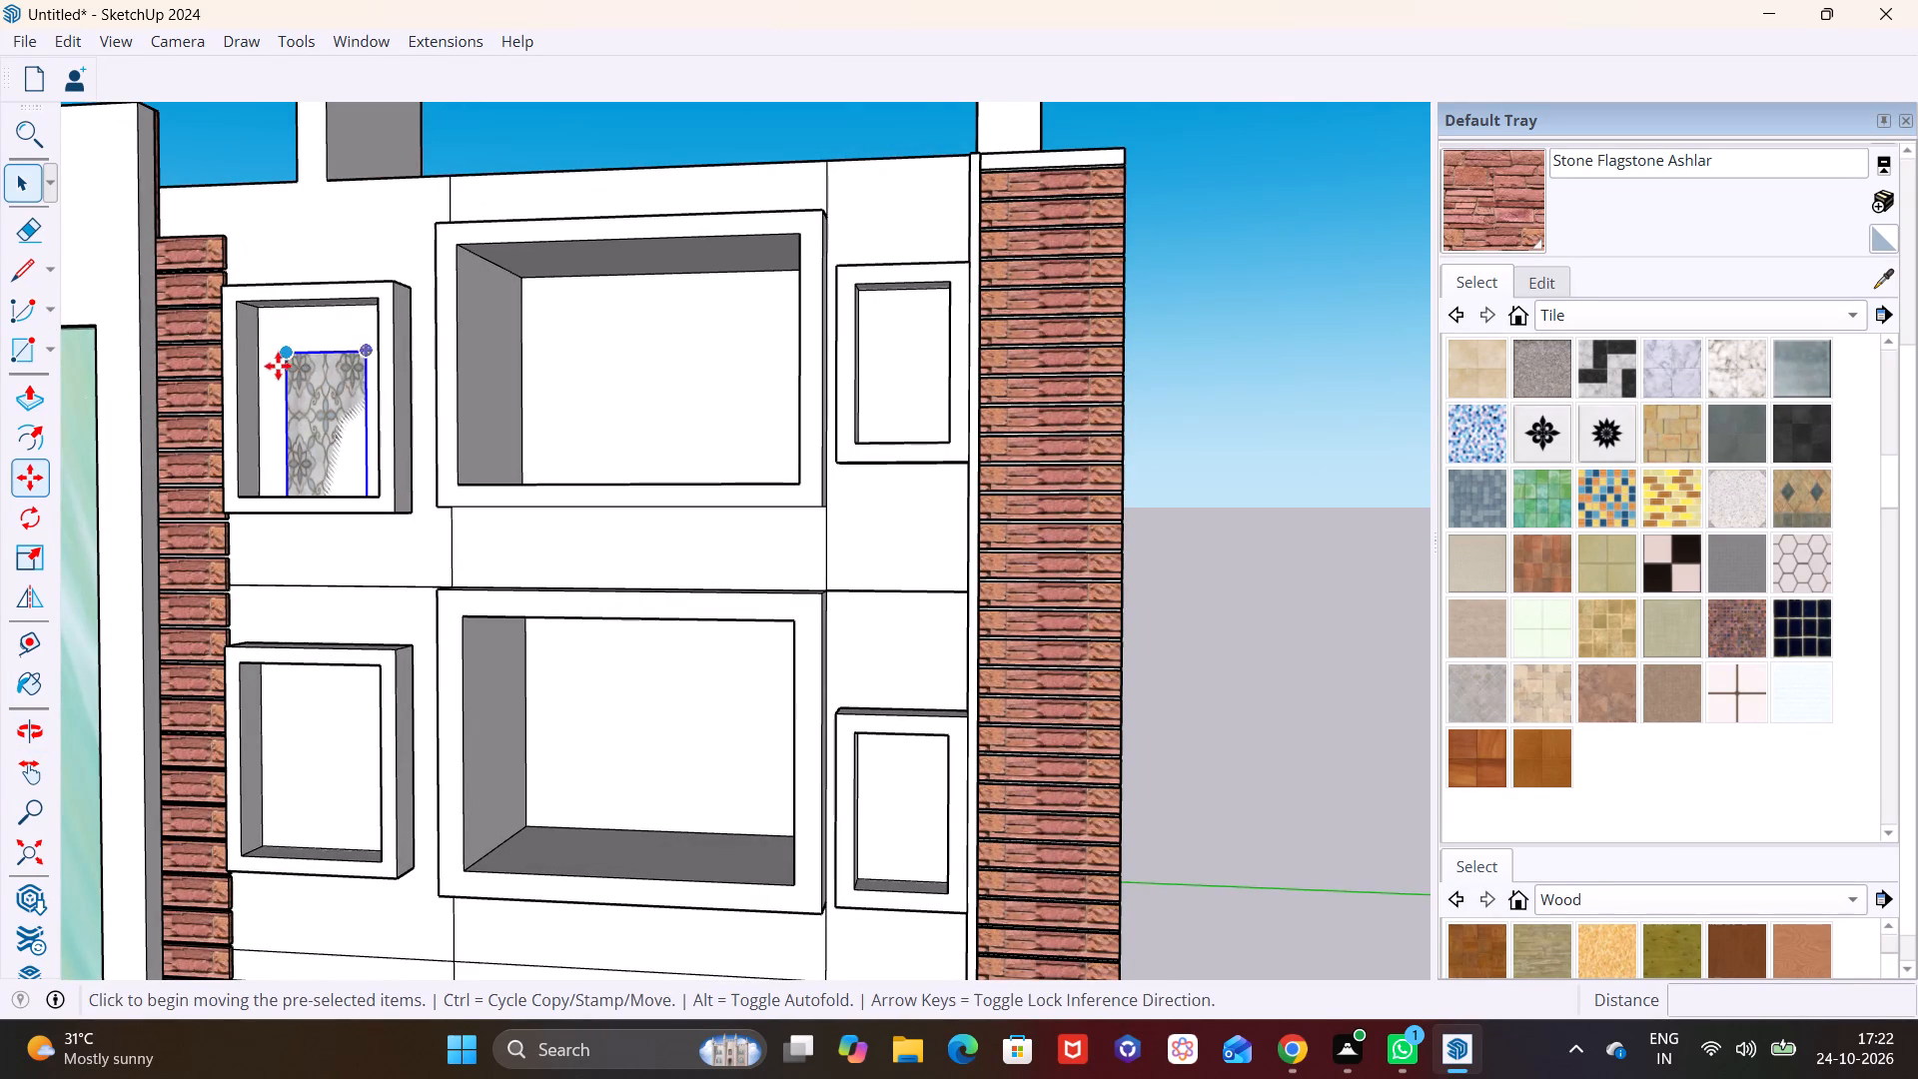
{"action": "left_click", "coordinate": [283, 357]}
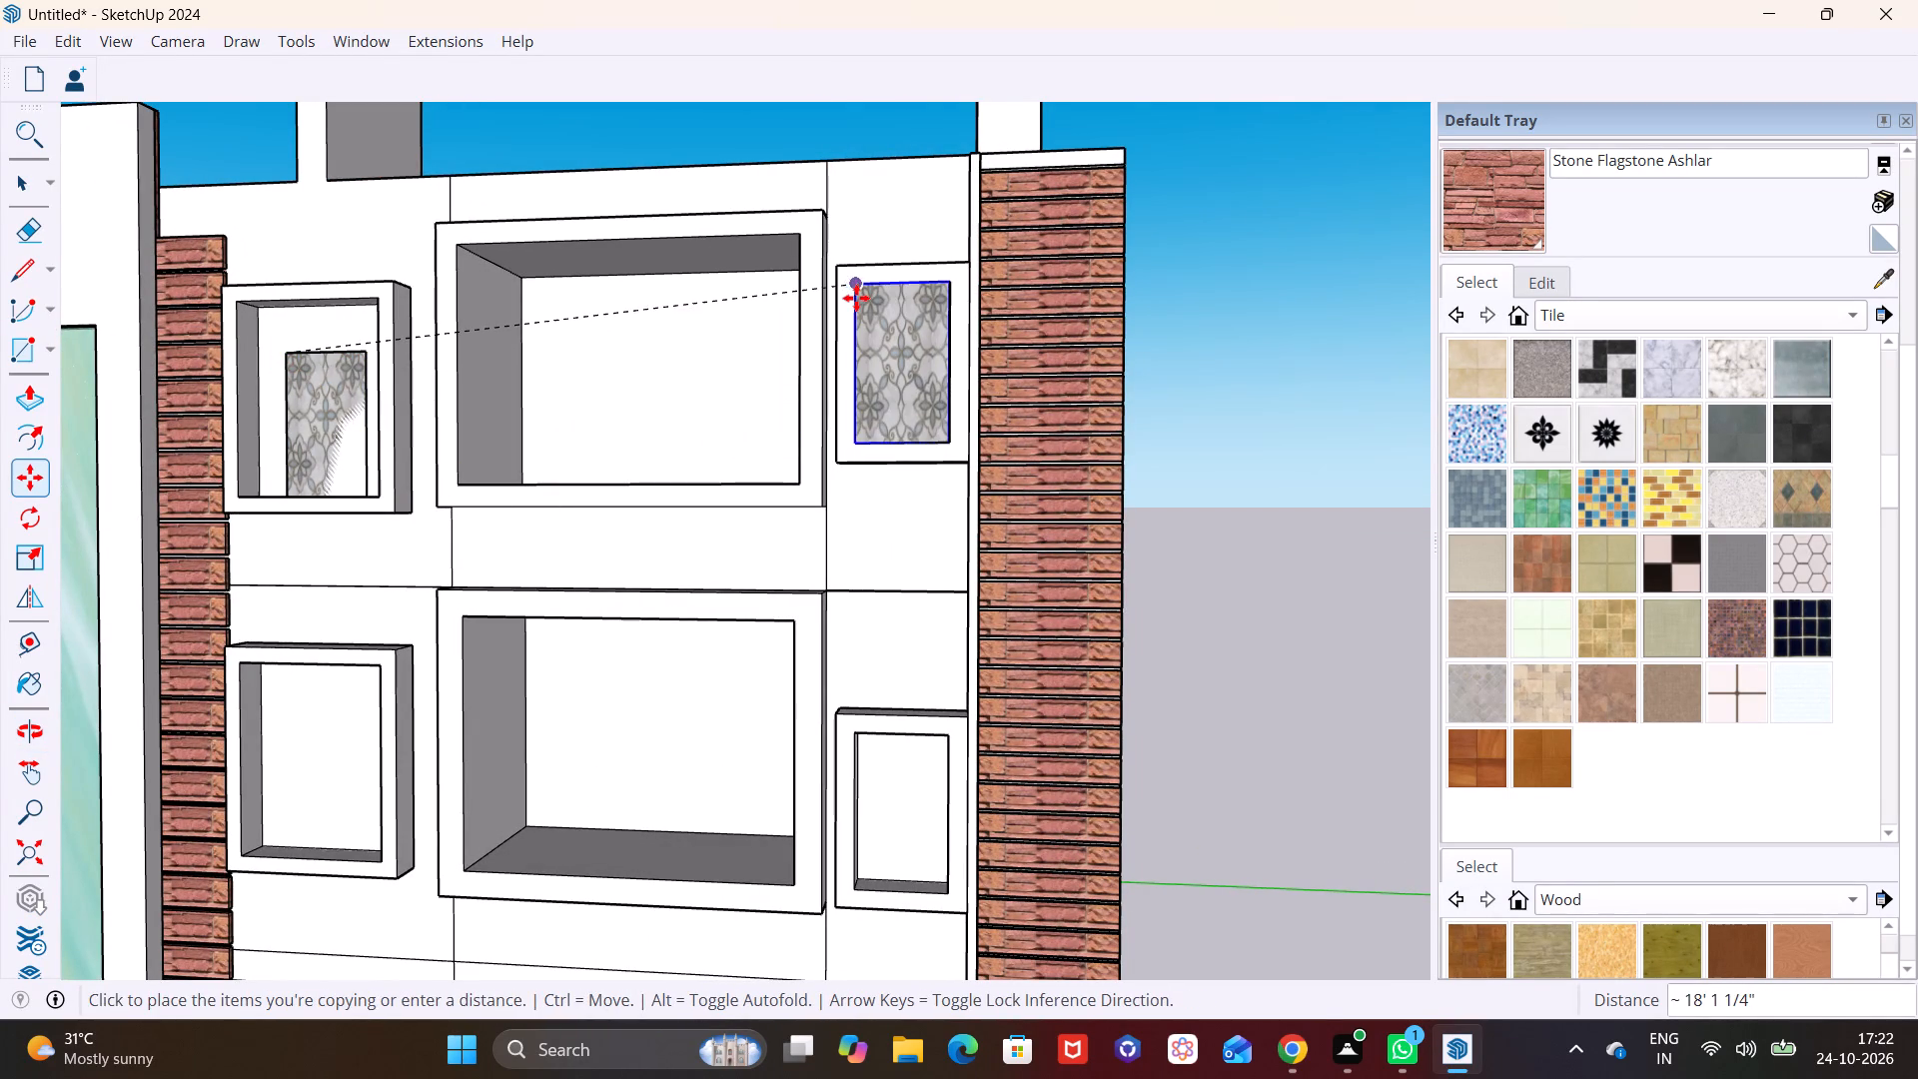
{"action": "left_click", "coordinate": [856, 298]}
{"action": "left_click", "coordinate": [856, 298]}
Copy the floral panel down into each of the three small frames below it in the end column, the lowest about 12' 8" down.
{"action": "left_click", "coordinate": [863, 289]}
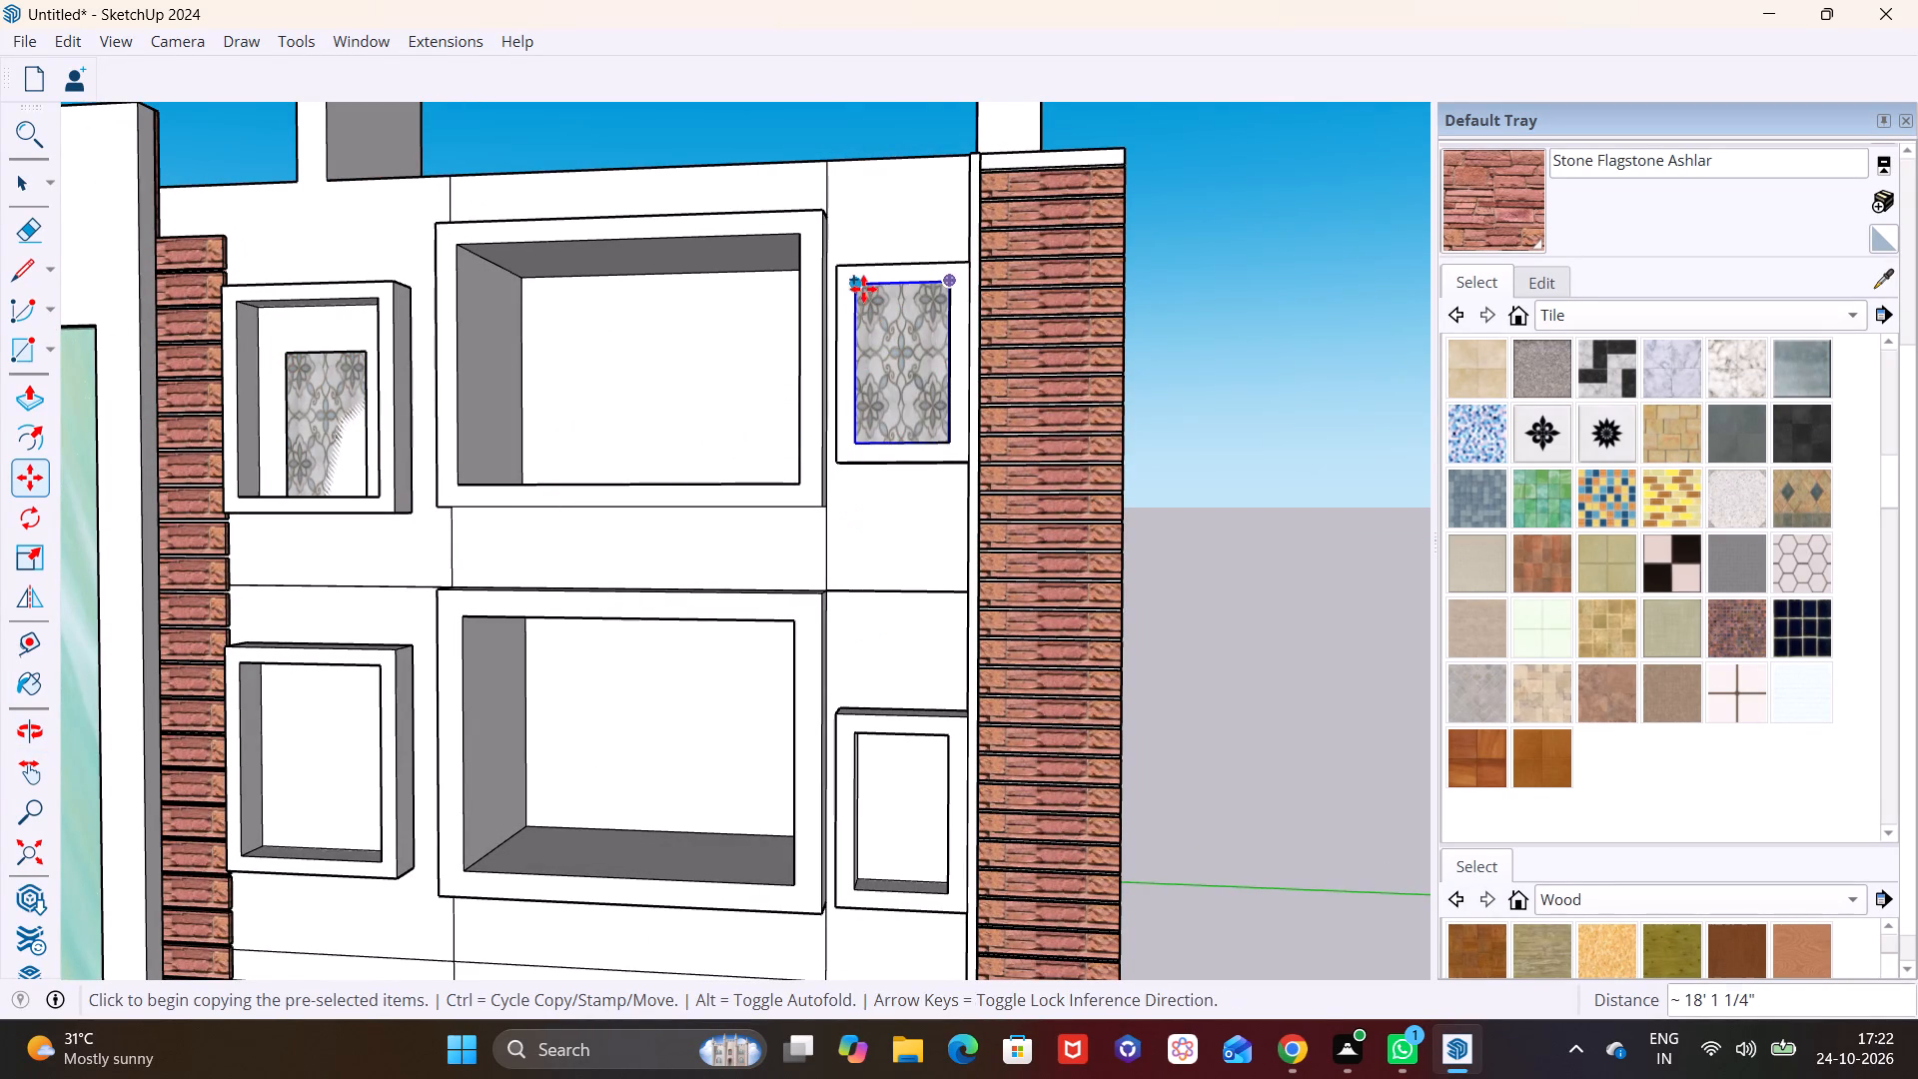
{"action": "left_click", "coordinate": [854, 726]}
{"action": "middle_click_drag", "start_coordinate": [868, 733], "coordinate": [849, 261]}
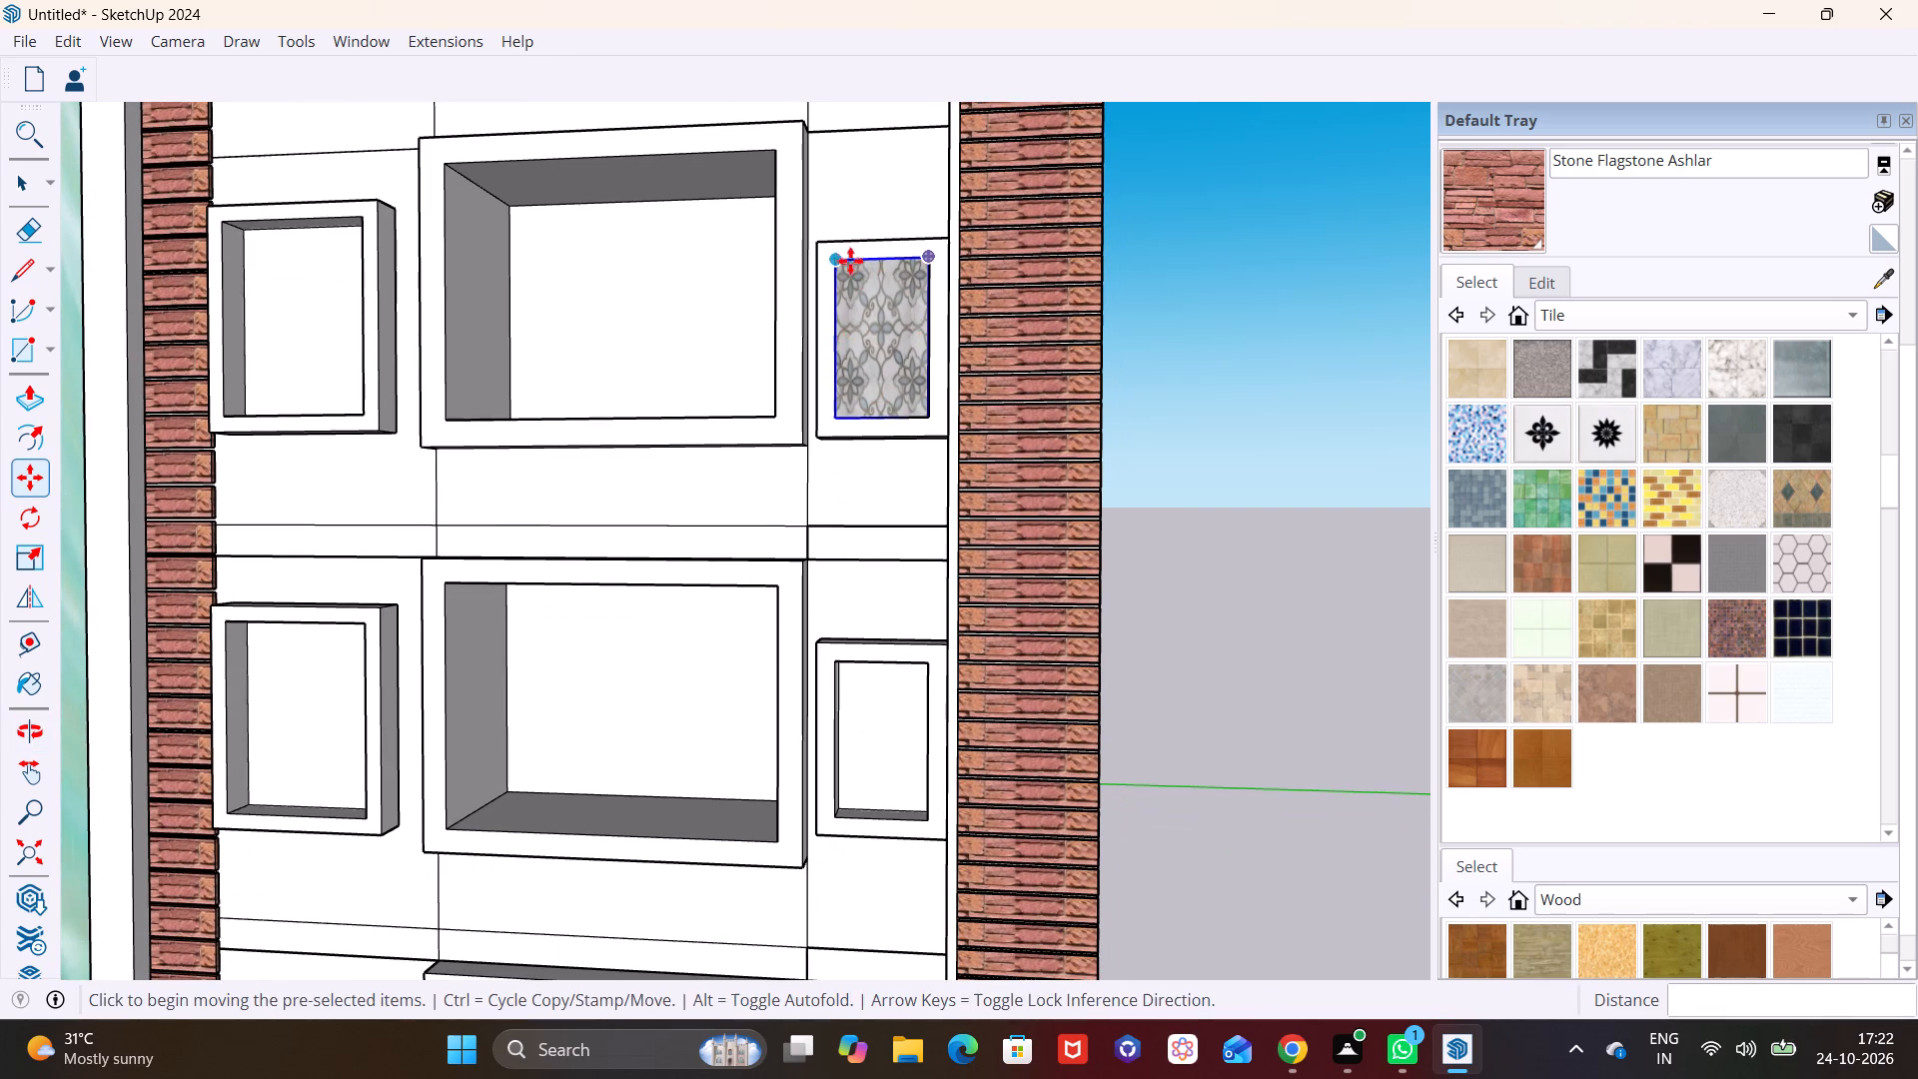
{"action": "left_click", "coordinate": [843, 258]}
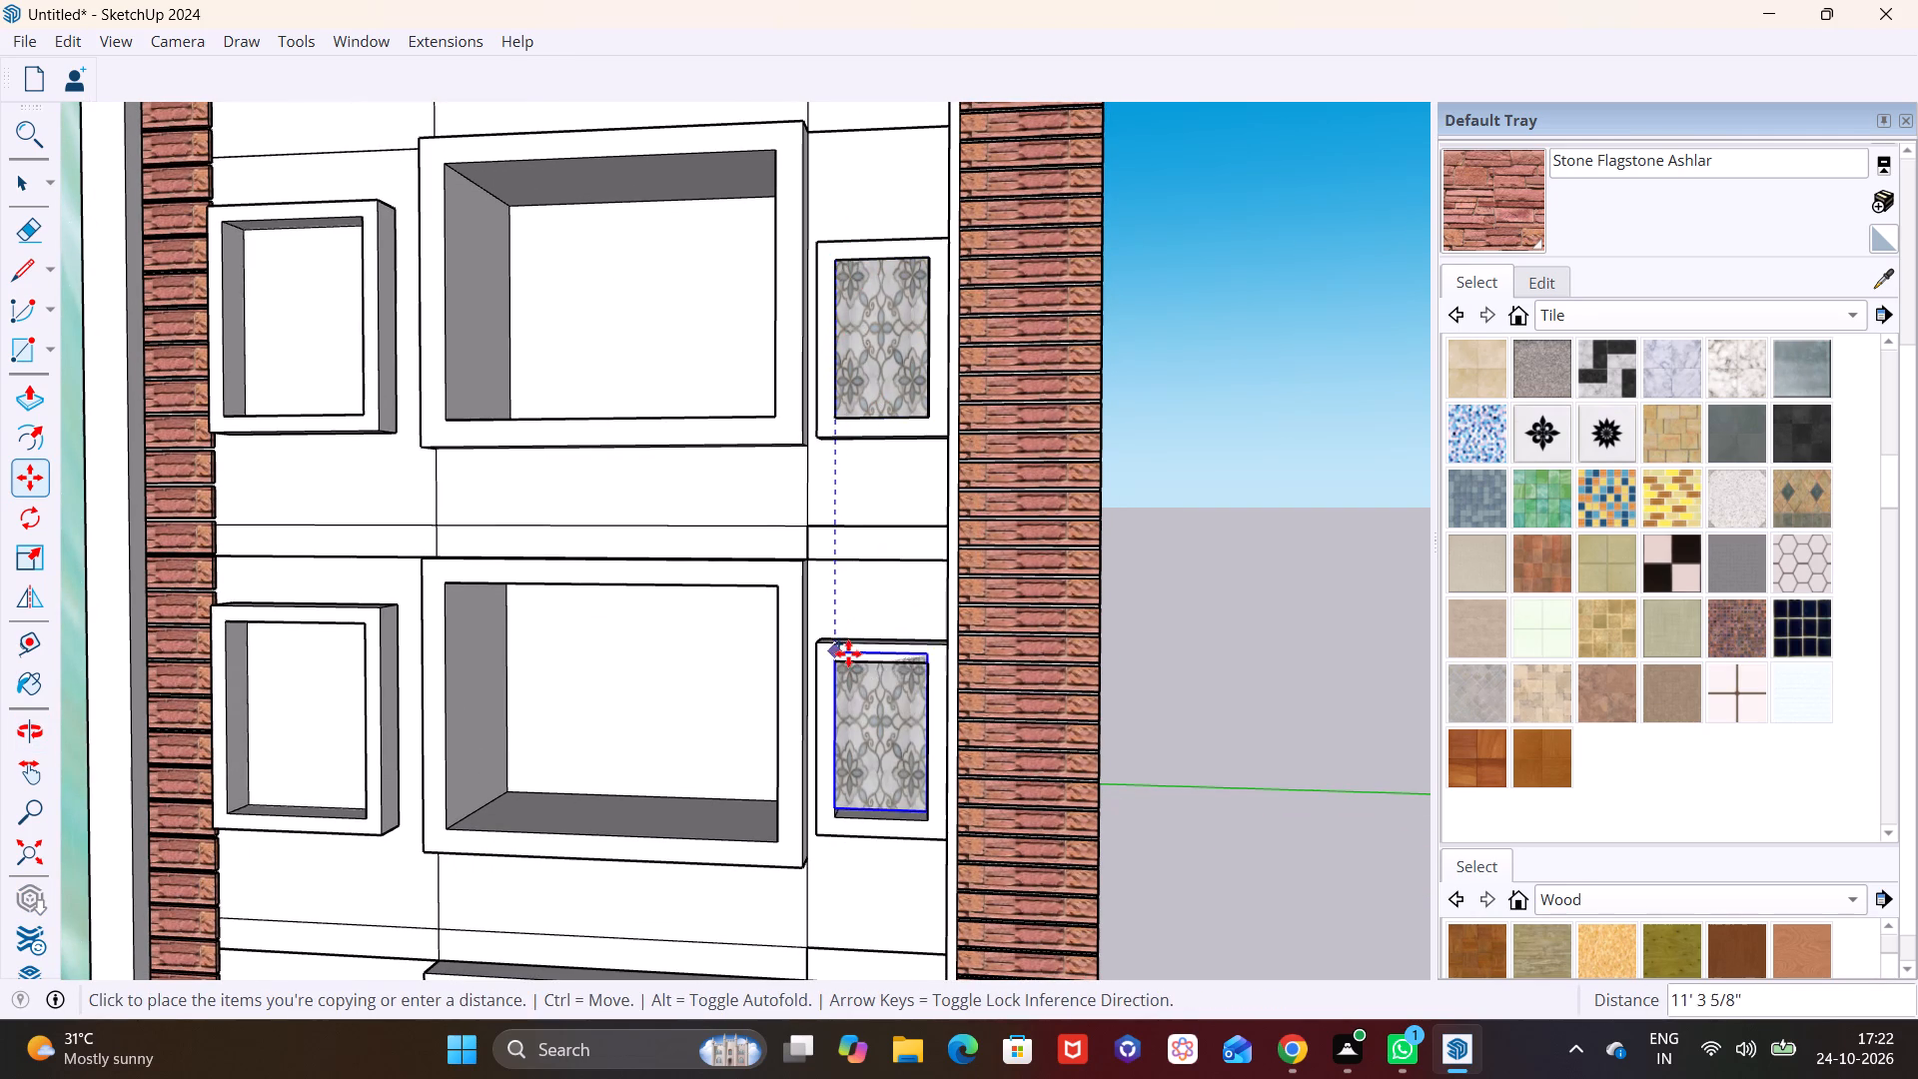
{"action": "left_click", "coordinate": [848, 664]}
{"action": "middle_click_drag", "start_coordinate": [866, 664], "coordinate": [859, 220]}
{"action": "left_click", "coordinate": [831, 227]}
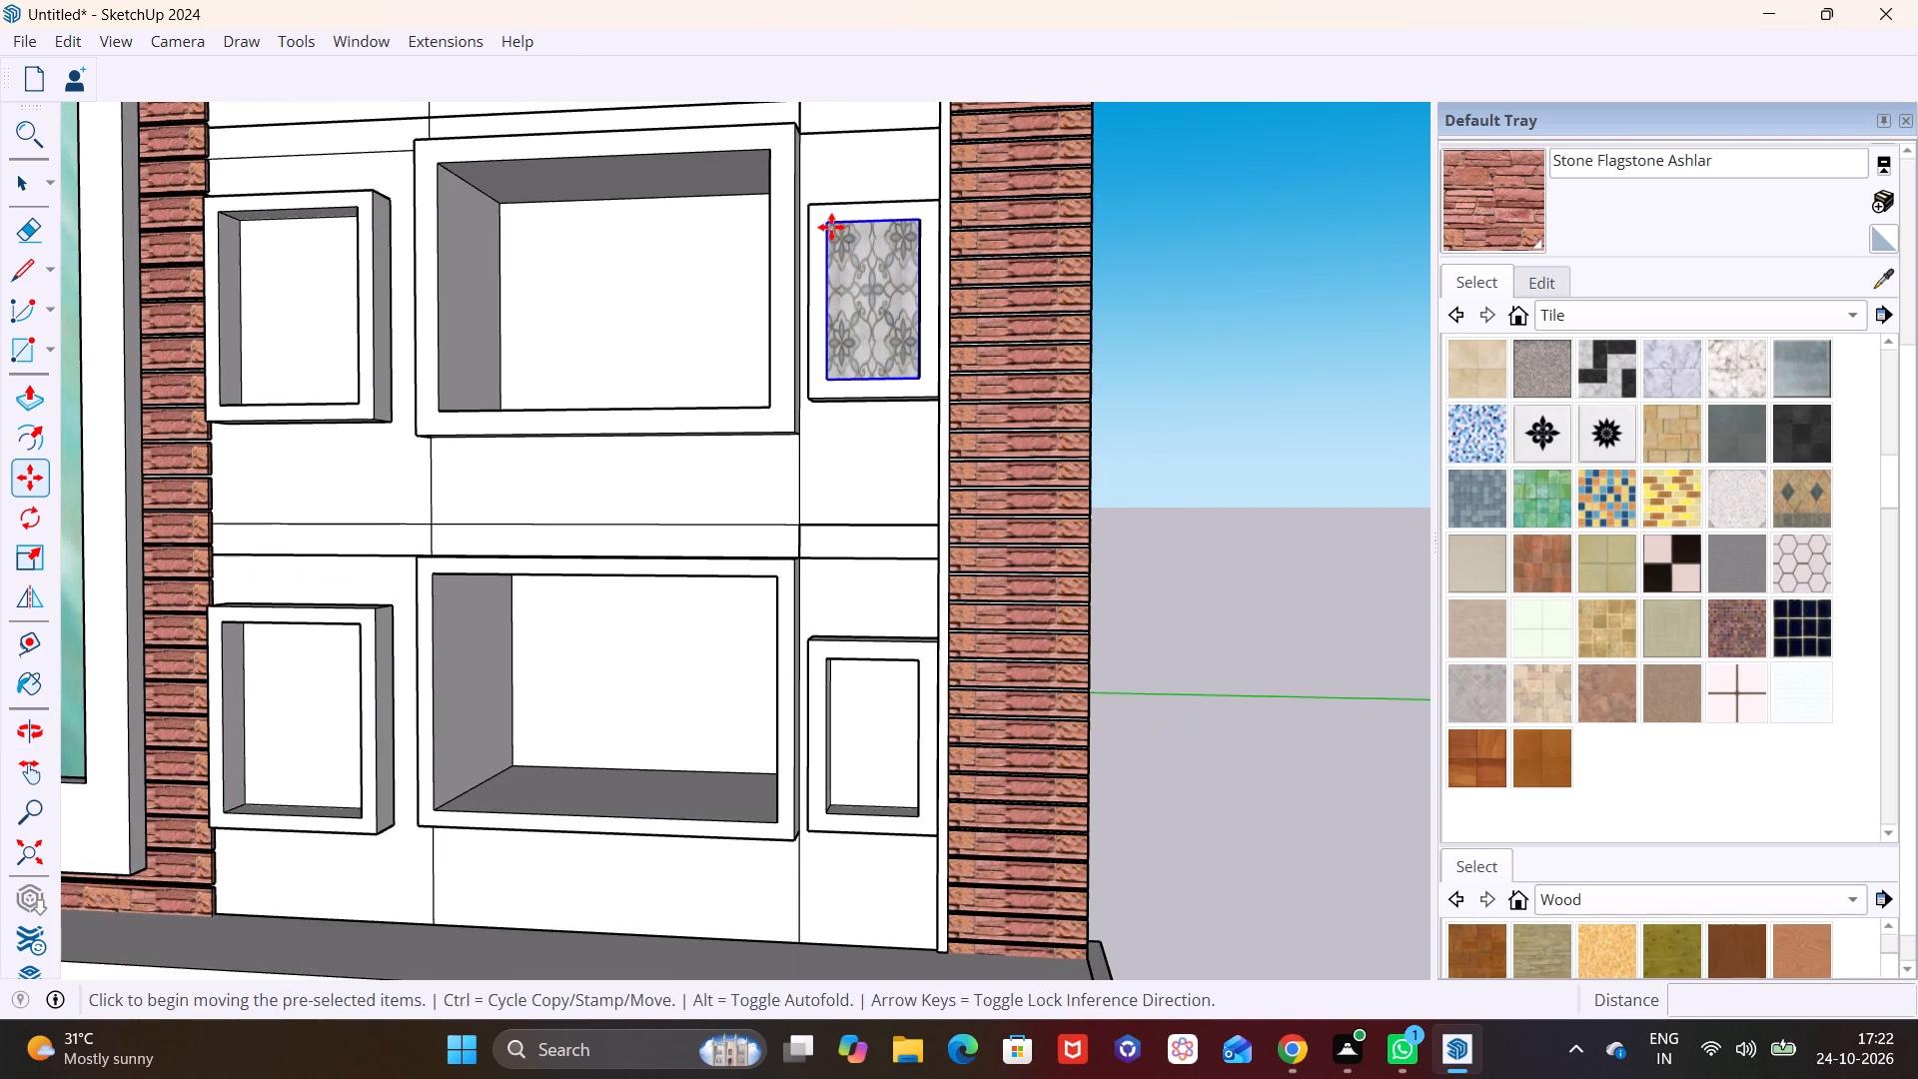
{"action": "left_click", "coordinate": [836, 659]}
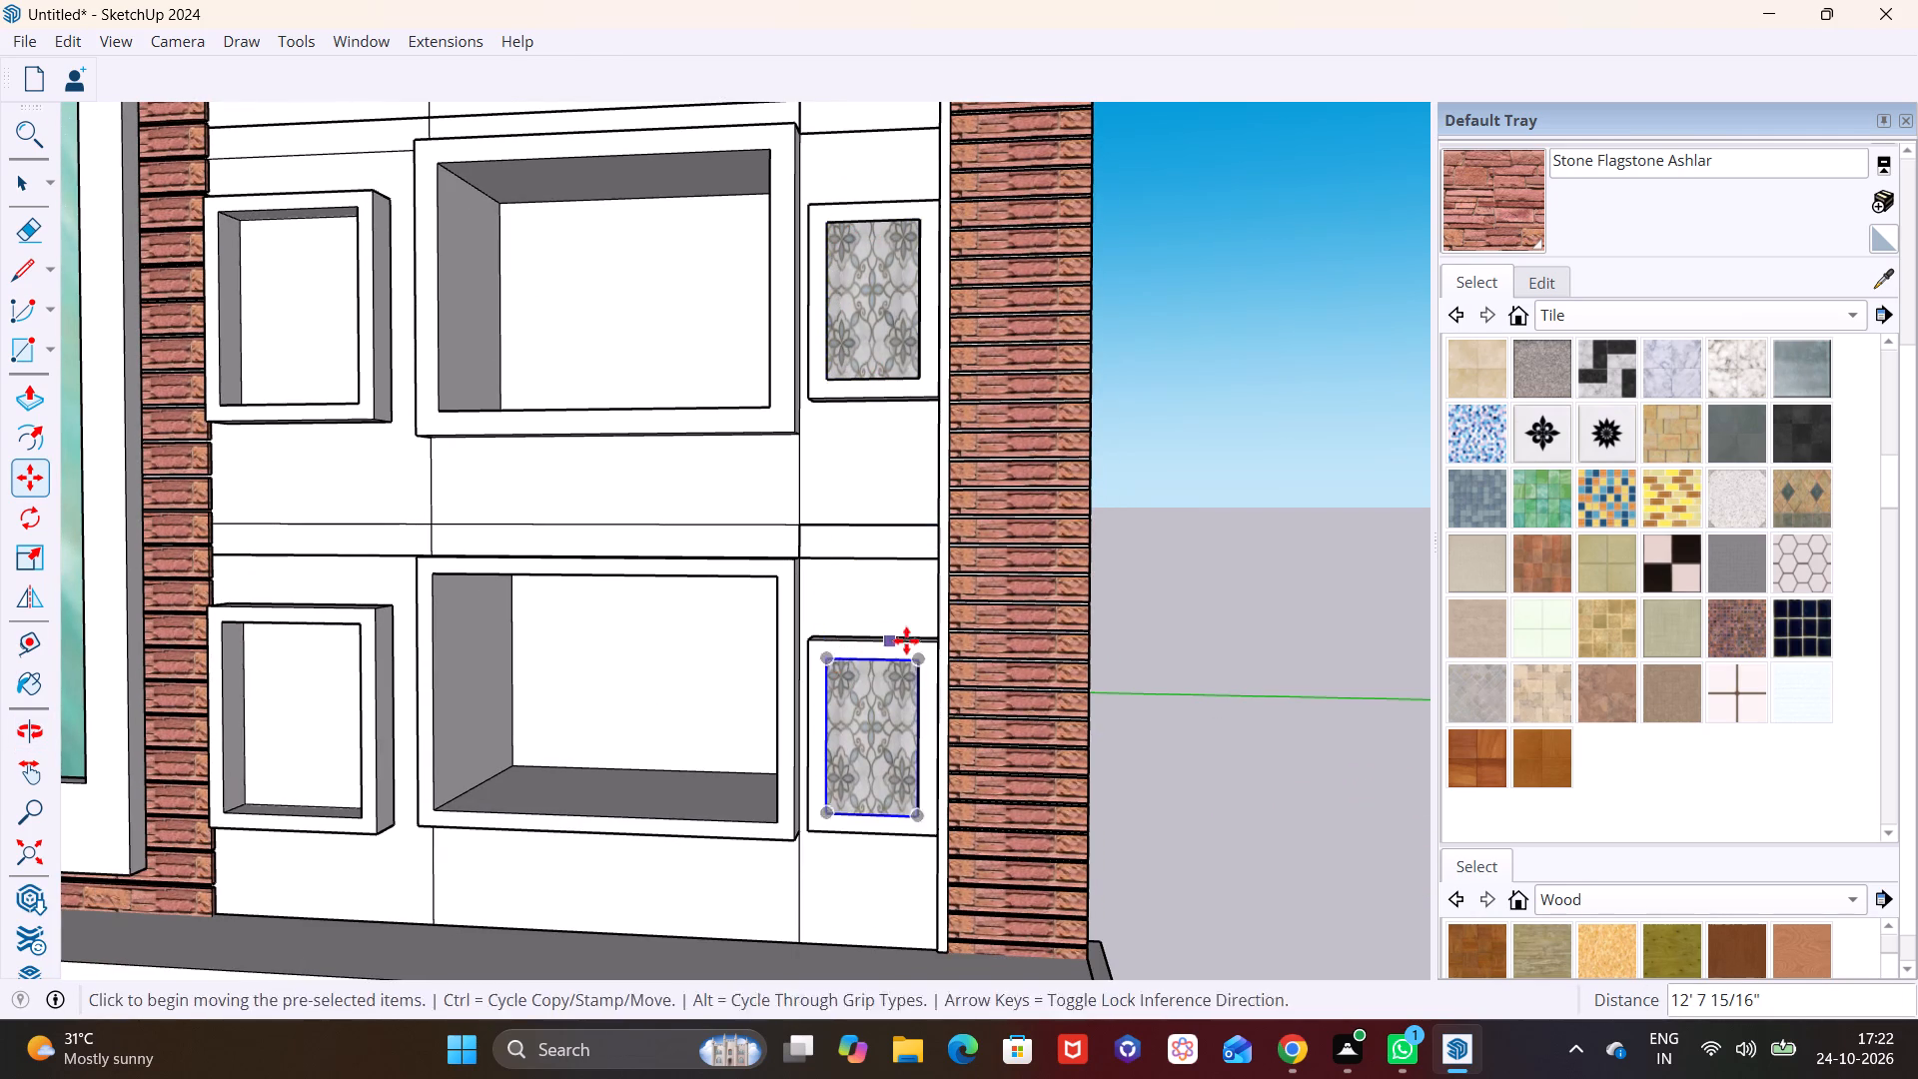
Move the lowest floral panel of the end column back into its frame's recess.
{"action": "middle_click_drag", "start_coordinate": [917, 636], "coordinate": [615, 600]}
{"action": "key", "text": "space"}
{"action": "scroll", "coordinate": [817, 714], "scroll_direction": "up", "scroll_amount": 6}
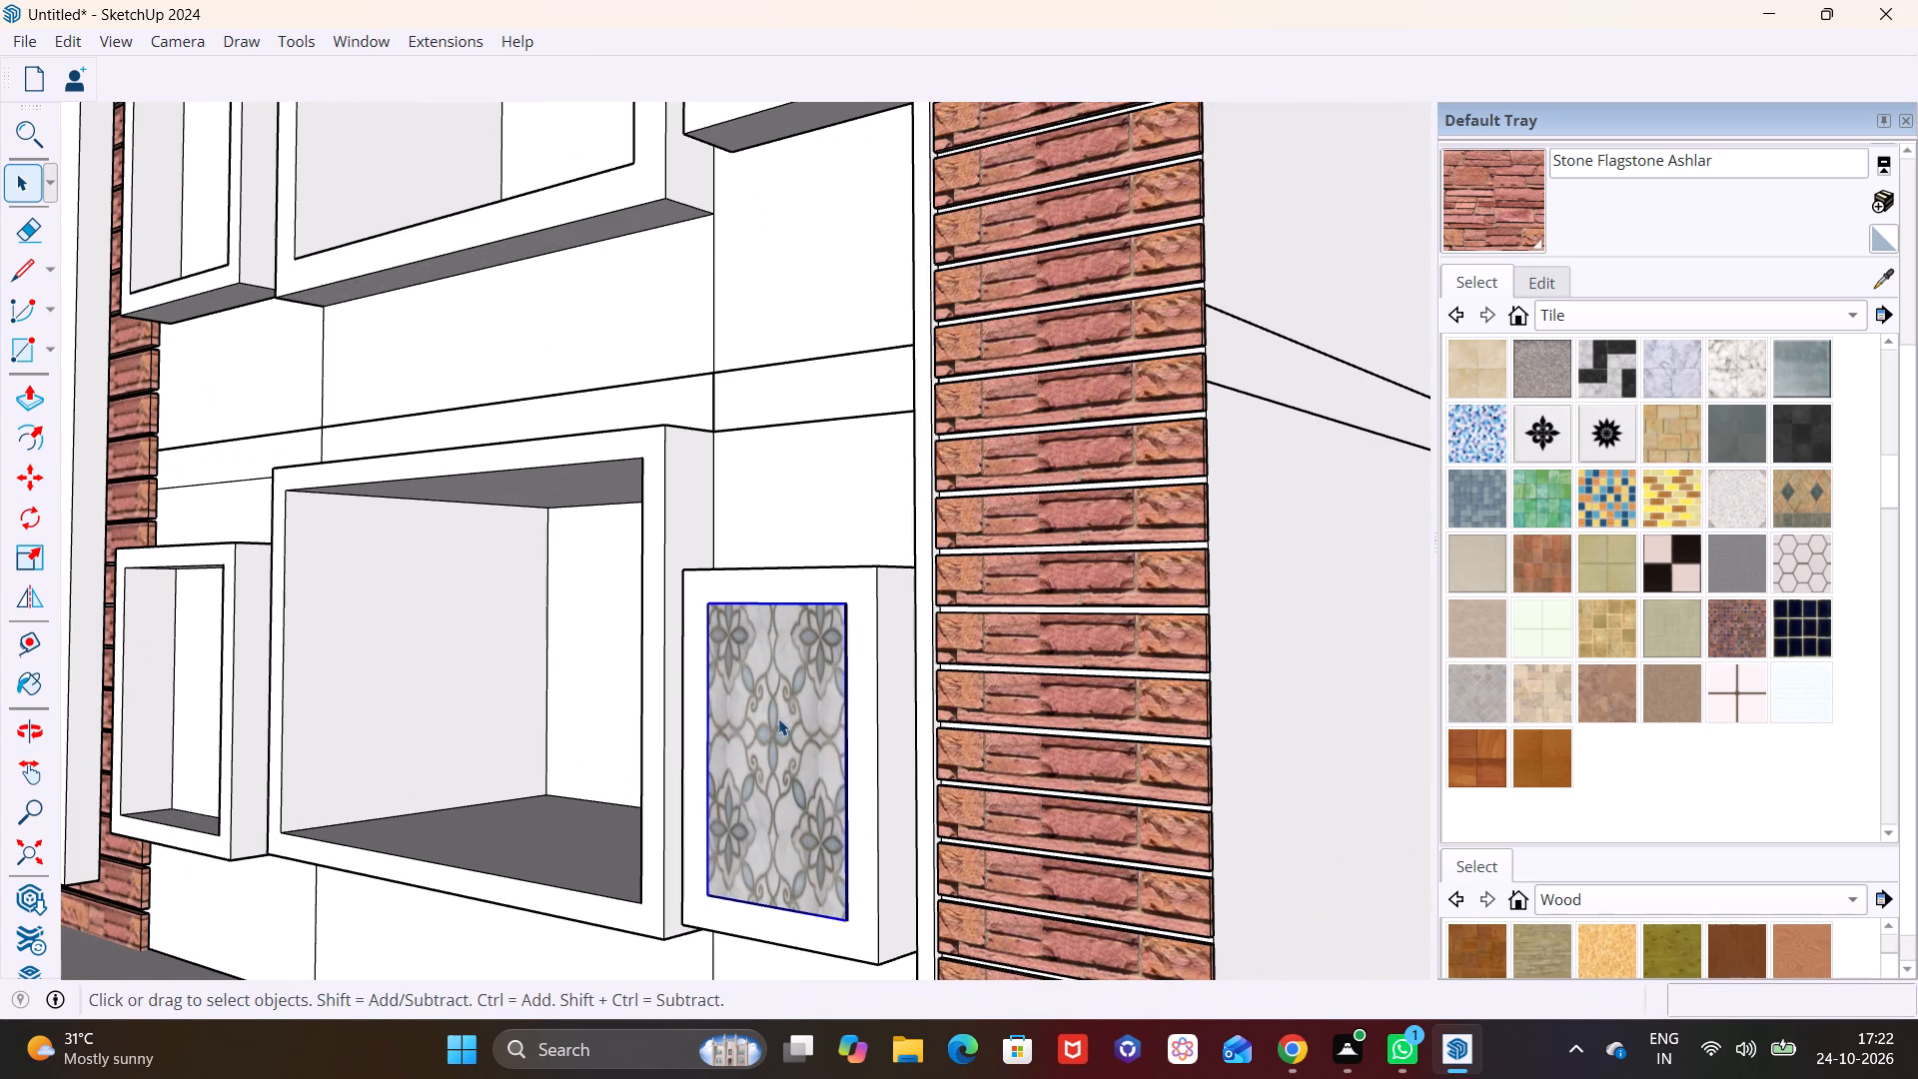
{"action": "key", "text": "m"}
{"action": "left_click", "coordinate": [782, 720]}
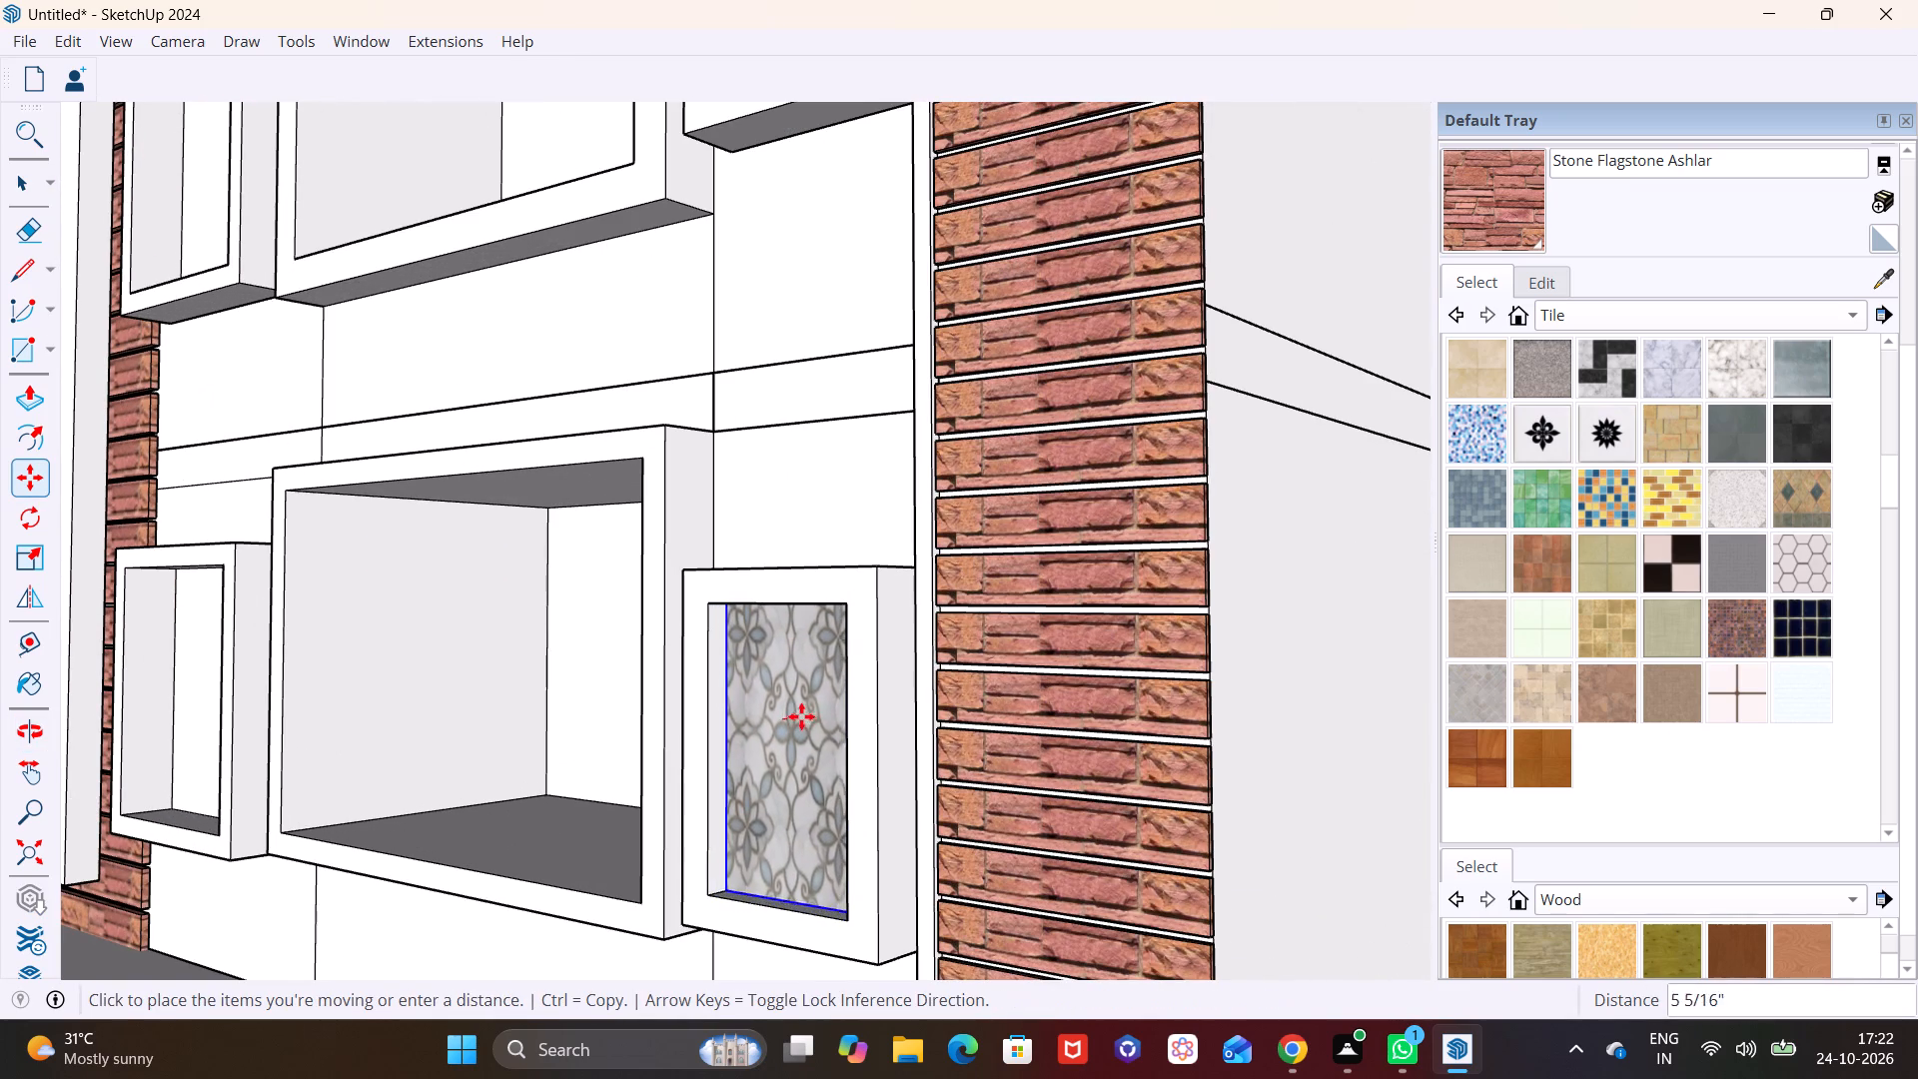
{"action": "left_click", "coordinate": [812, 713]}
Move the end column's second floral panel from the bottom back into its frame's recess.
{"action": "scroll", "coordinate": [785, 591], "scroll_direction": "down", "scroll_amount": 3}
{"action": "middle_click_drag", "start_coordinate": [801, 450], "coordinate": [719, 777], "text": "shift"}
{"action": "scroll", "coordinate": [715, 497], "scroll_direction": "up", "scroll_amount": 4}
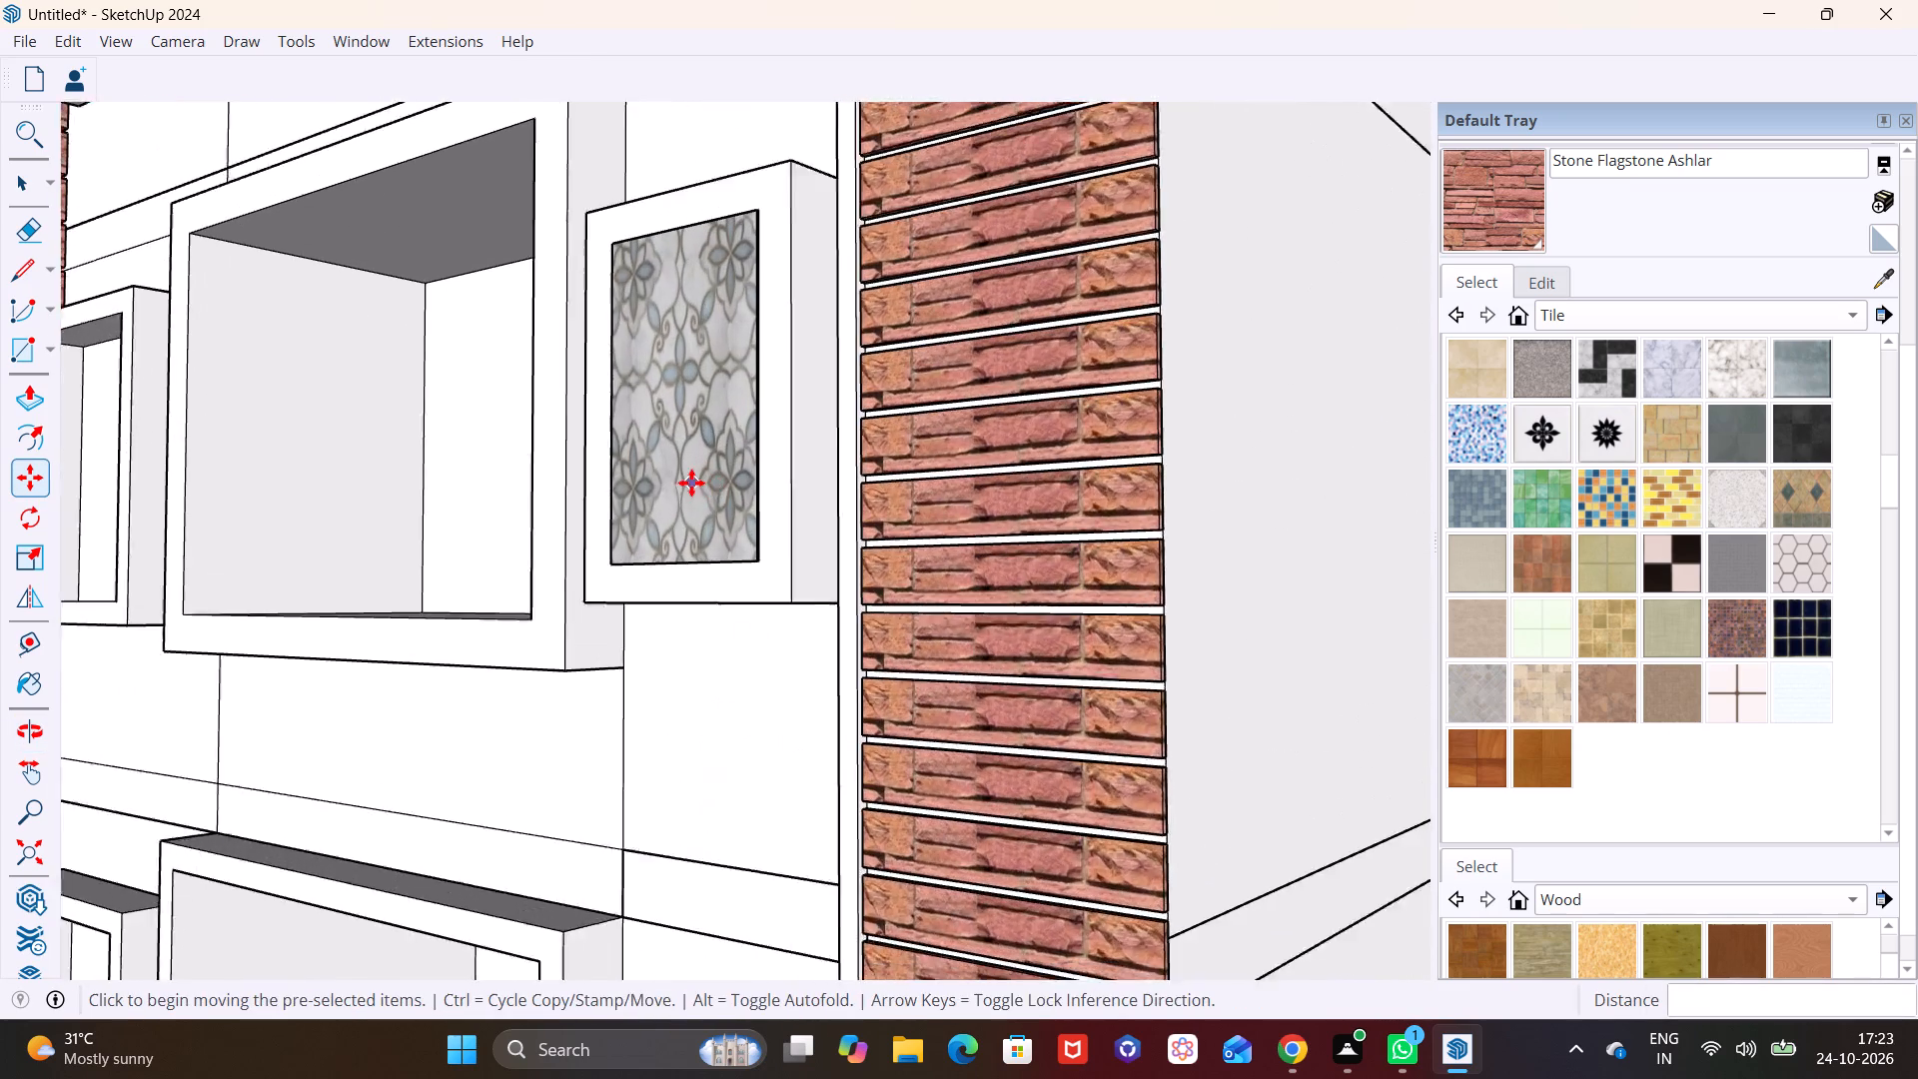
{"action": "scroll", "coordinate": [691, 483], "scroll_direction": "up", "scroll_amount": 2}
{"action": "key", "text": "space"}
{"action": "left_click", "coordinate": [677, 477]}
{"action": "key", "text": "m"}
{"action": "left_click", "coordinate": [665, 463]}
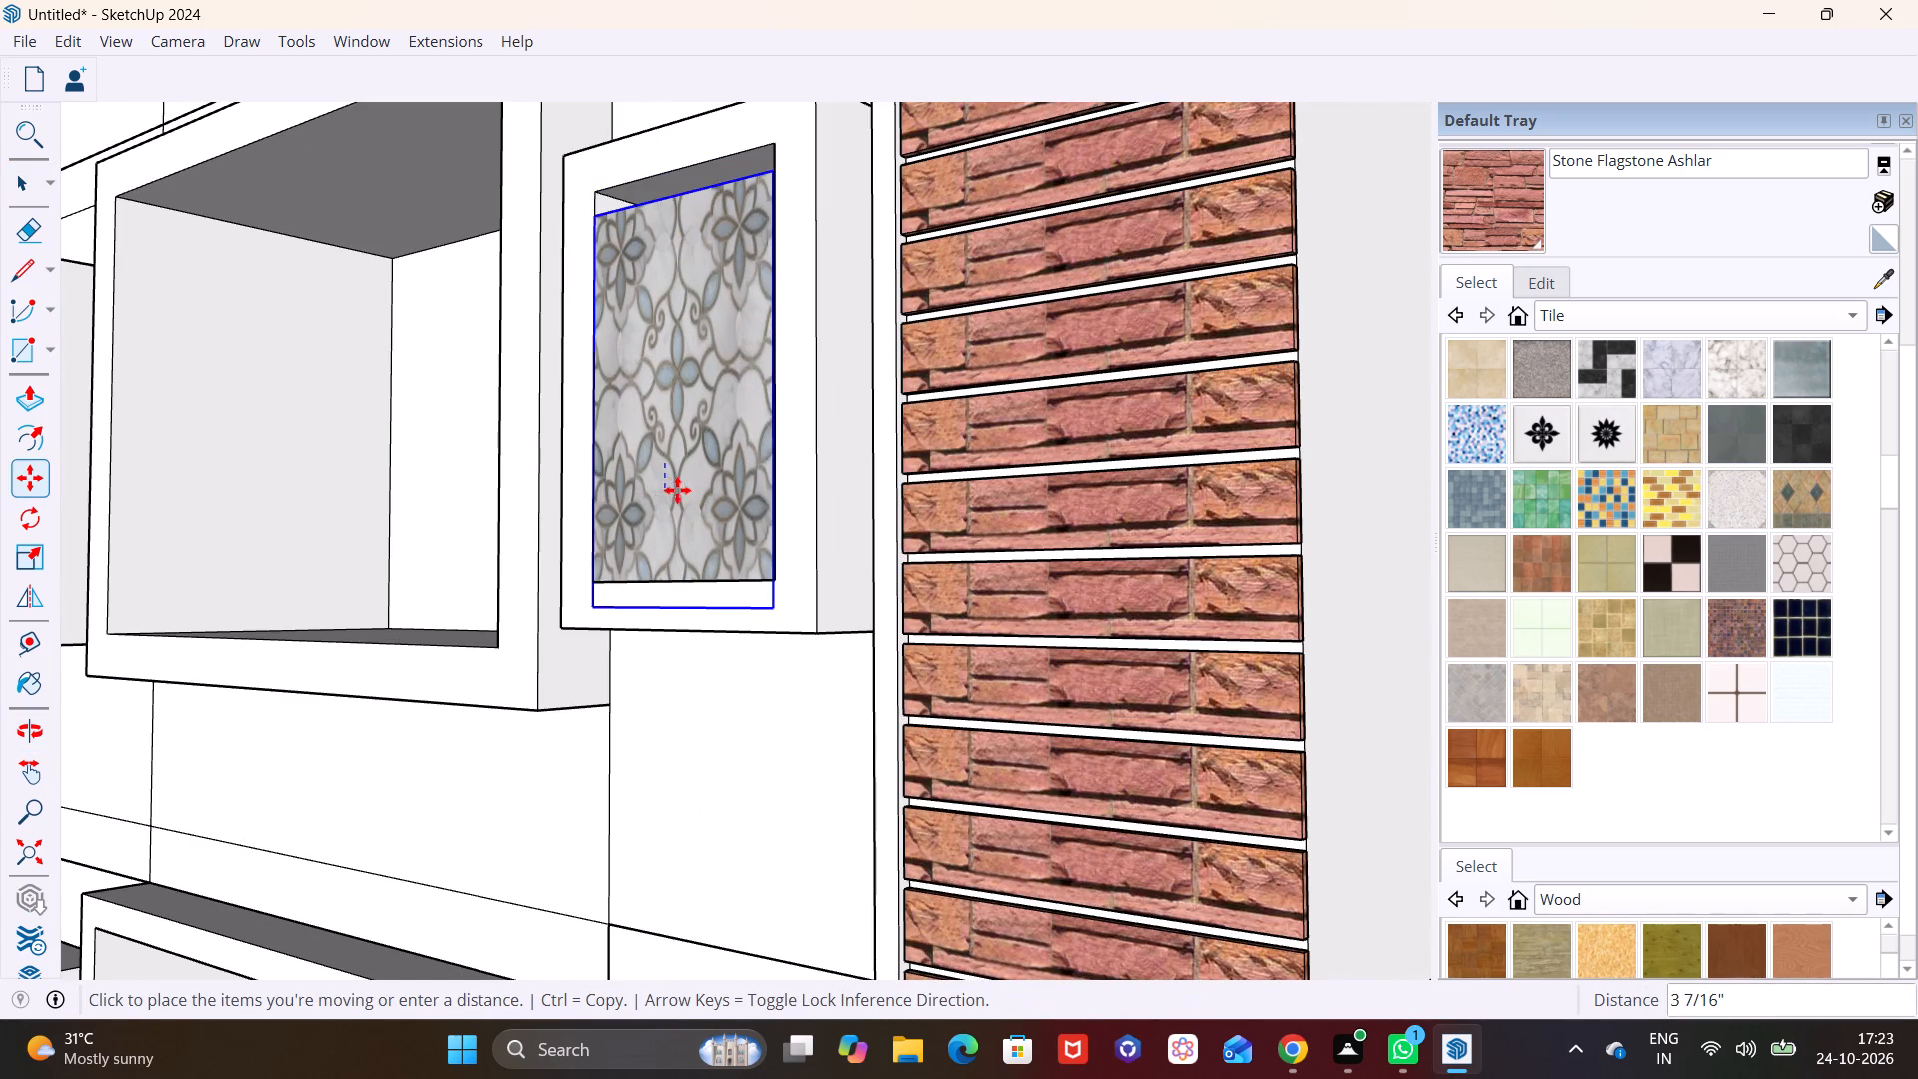
{"action": "left_click", "coordinate": [690, 458]}
Move the end column's third floral panel from the bottom about 11" back into its frame's recess.
{"action": "scroll", "coordinate": [691, 445], "scroll_direction": "down", "scroll_amount": 5}
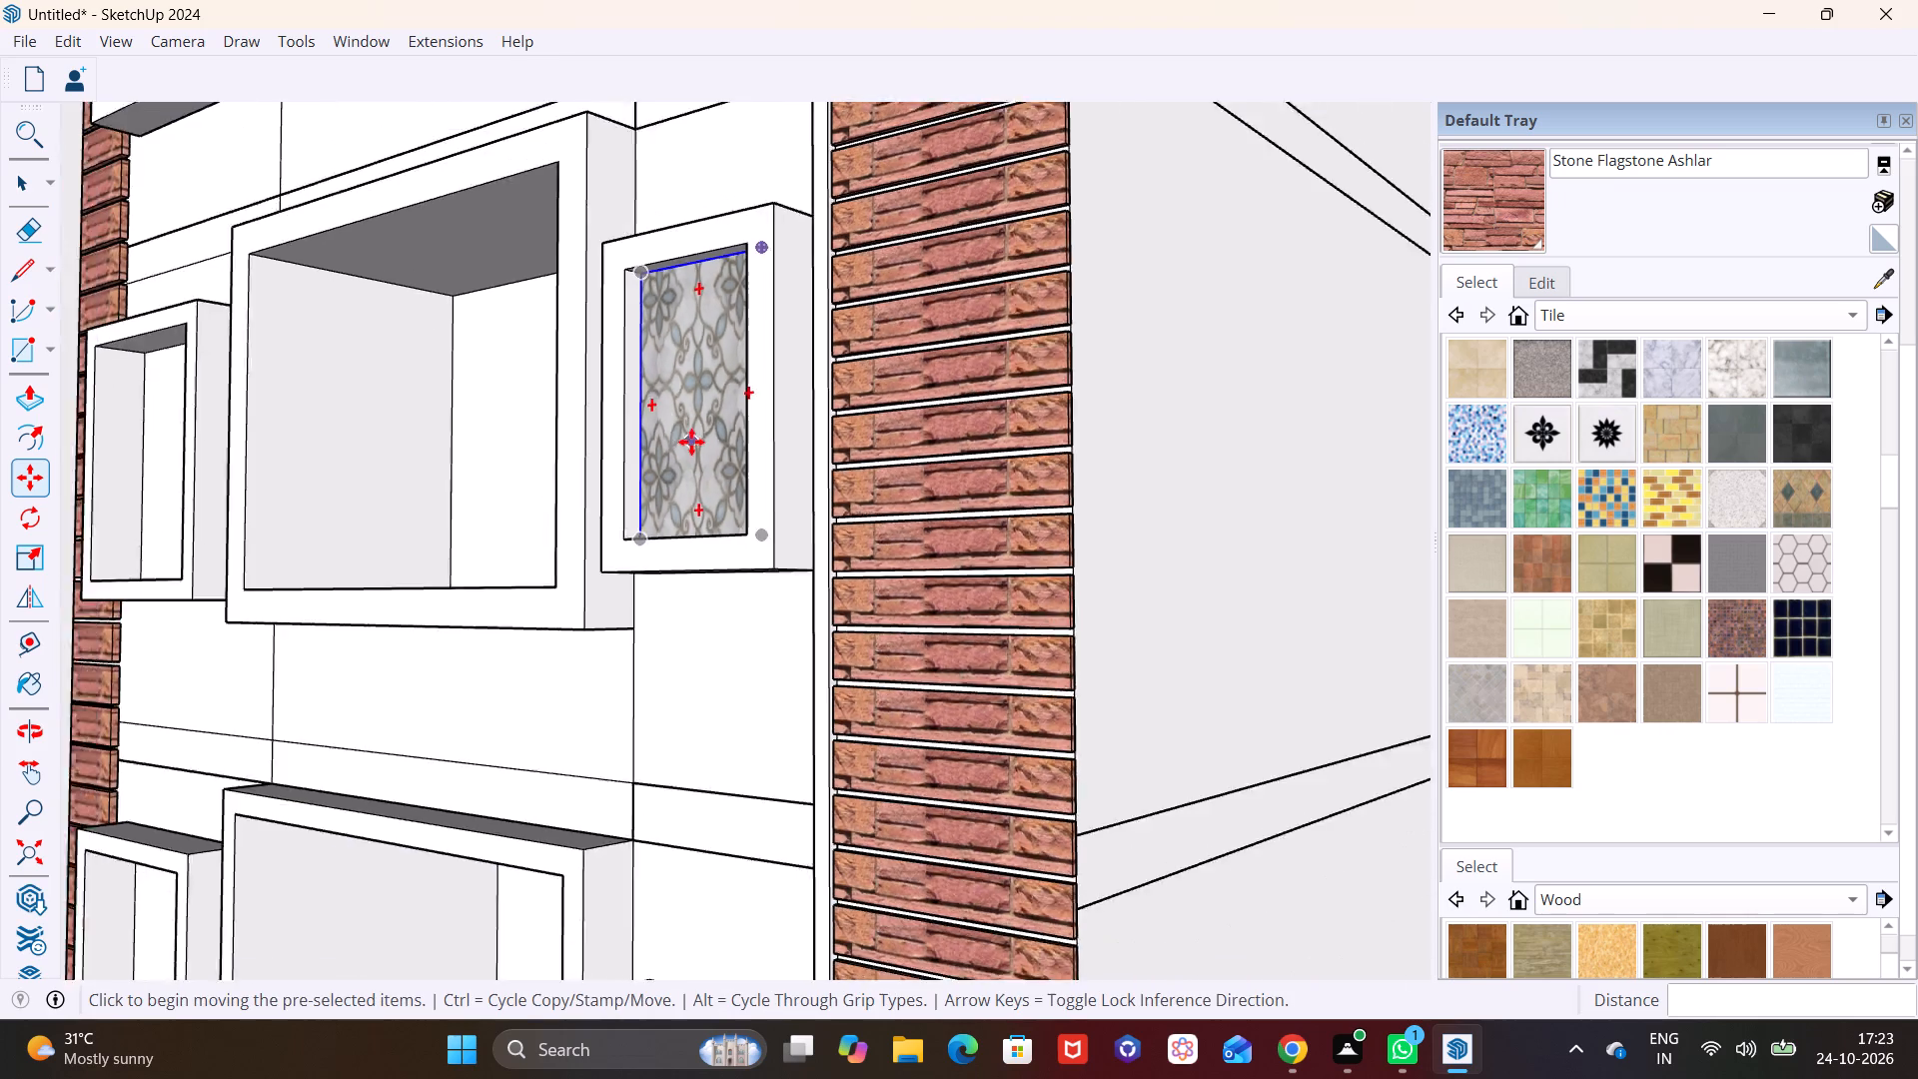
{"action": "scroll", "coordinate": [691, 442], "scroll_direction": "down", "scroll_amount": 1}
{"action": "middle_click_drag", "start_coordinate": [738, 380], "coordinate": [635, 849], "text": "shift"}
{"action": "middle_click_drag", "start_coordinate": [639, 453], "coordinate": [651, 705], "text": "shift"}
{"action": "key", "text": "space"}
{"action": "left_click", "coordinate": [612, 558]}
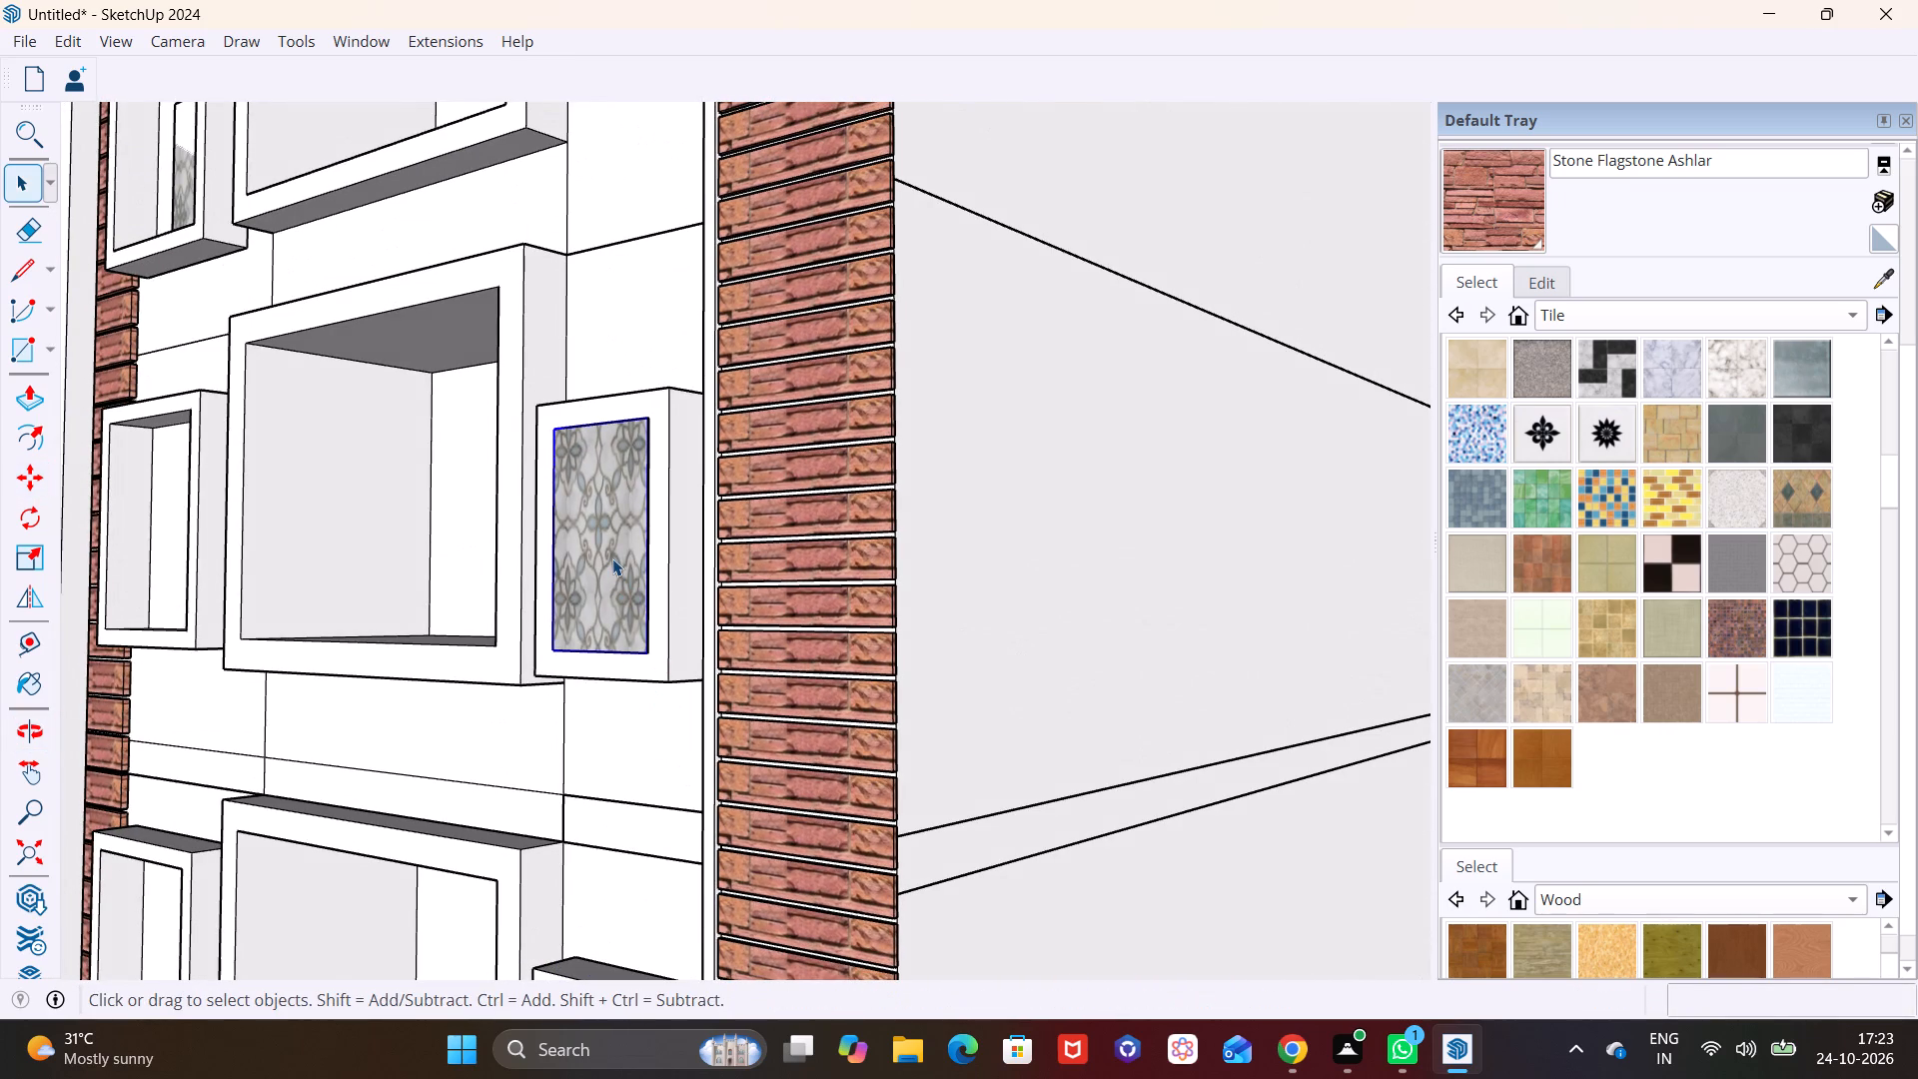
{"action": "key", "text": "m"}
{"action": "left_click", "coordinate": [607, 566]}
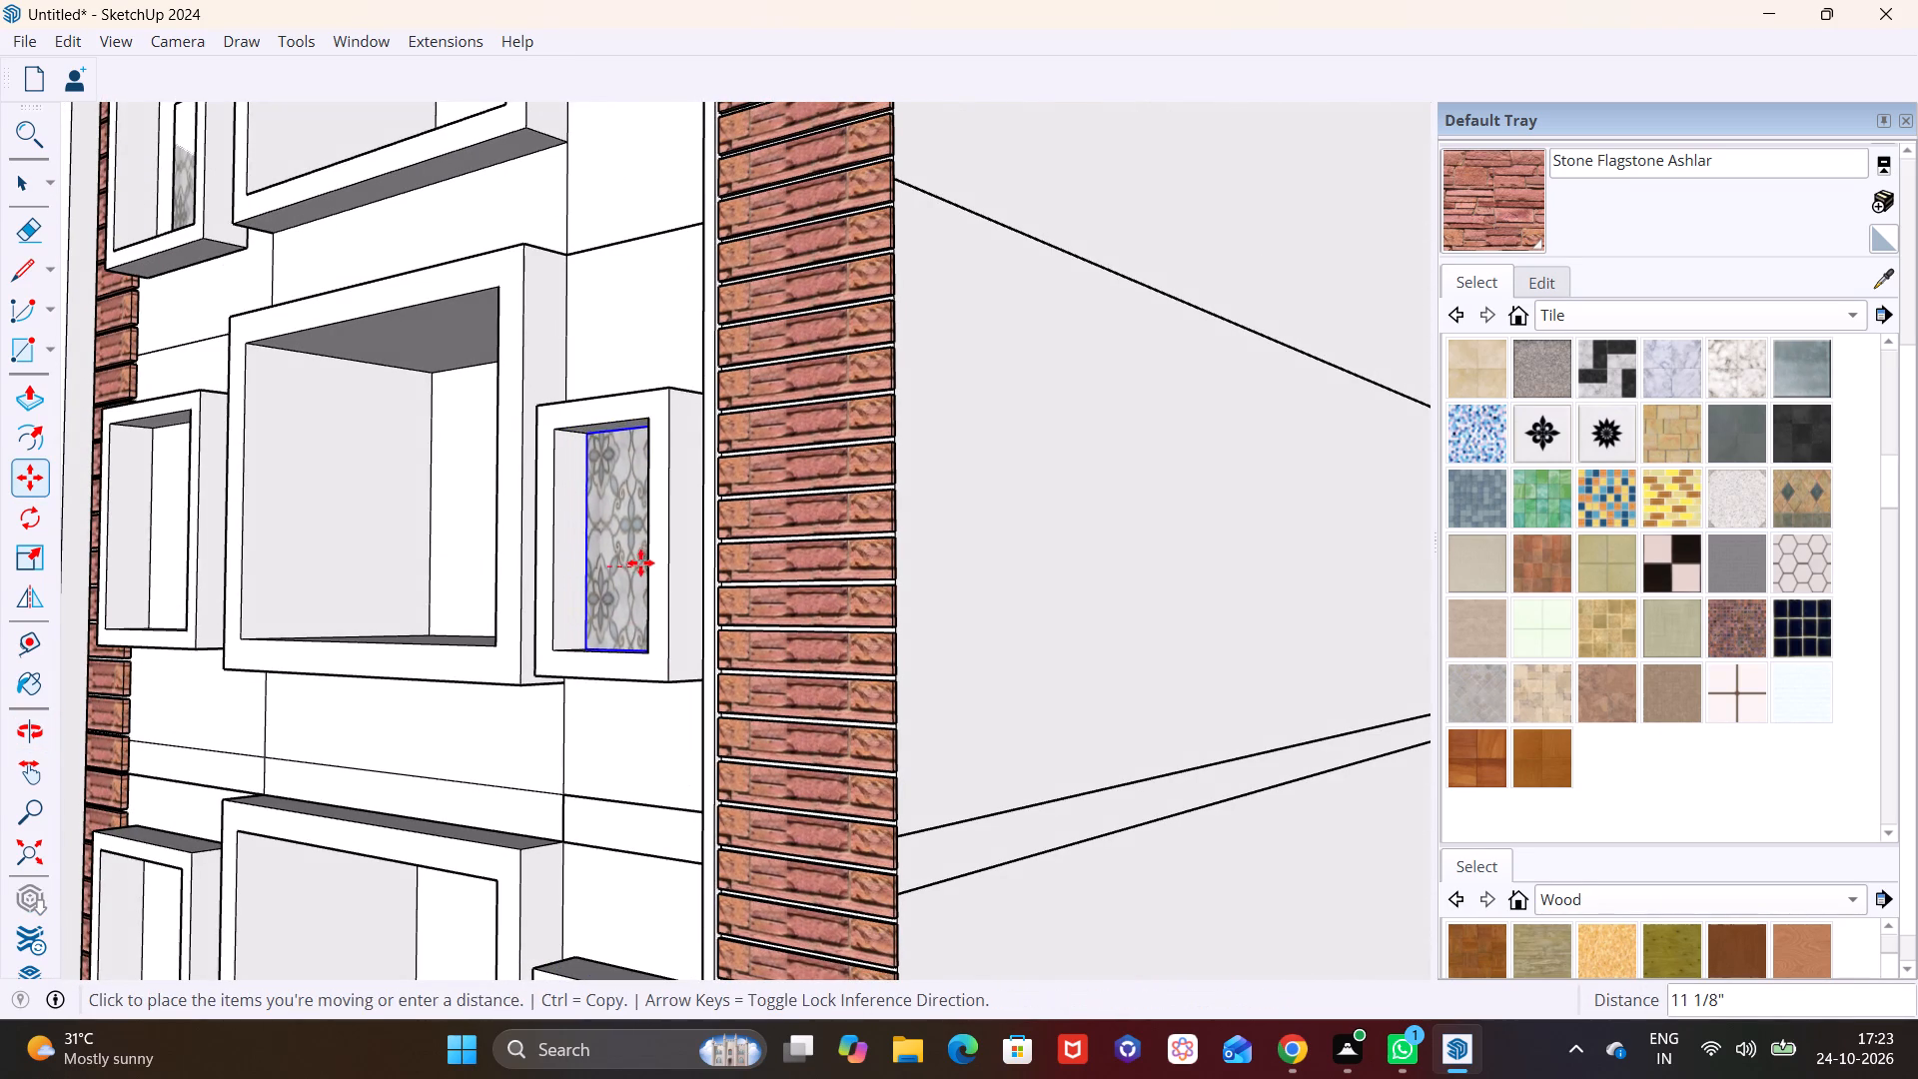
{"action": "left_click", "coordinate": [640, 562]}
Move the top floral panel of the end column 8" back into its frame's recess.
{"action": "scroll", "coordinate": [633, 512], "scroll_direction": "down", "scroll_amount": 4}
{"action": "middle_click_drag", "start_coordinate": [645, 437], "coordinate": [648, 859], "text": "shift"}
{"action": "key", "text": "space"}
{"action": "left_click", "coordinate": [624, 521]}
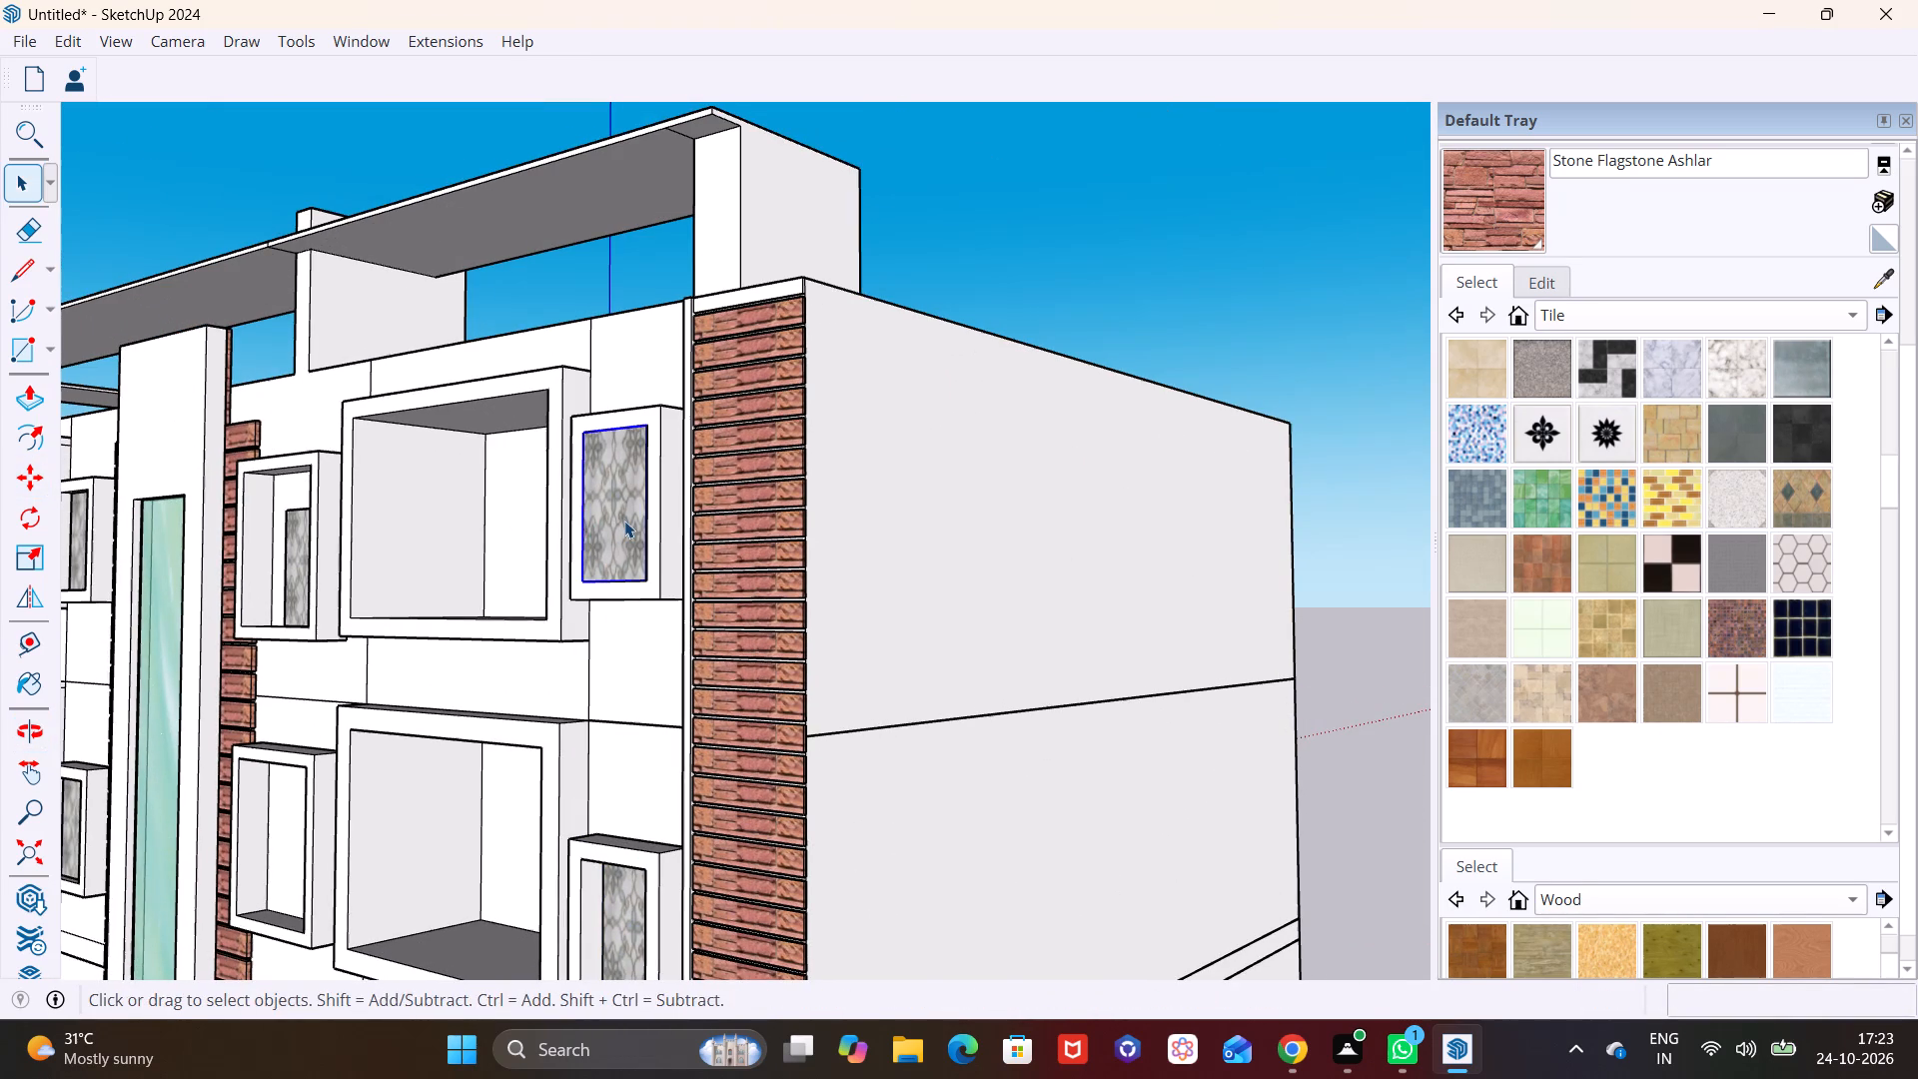
{"action": "key", "text": "m"}
{"action": "left_click", "coordinate": [601, 535]}
{"action": "left_click", "coordinate": [617, 532]}
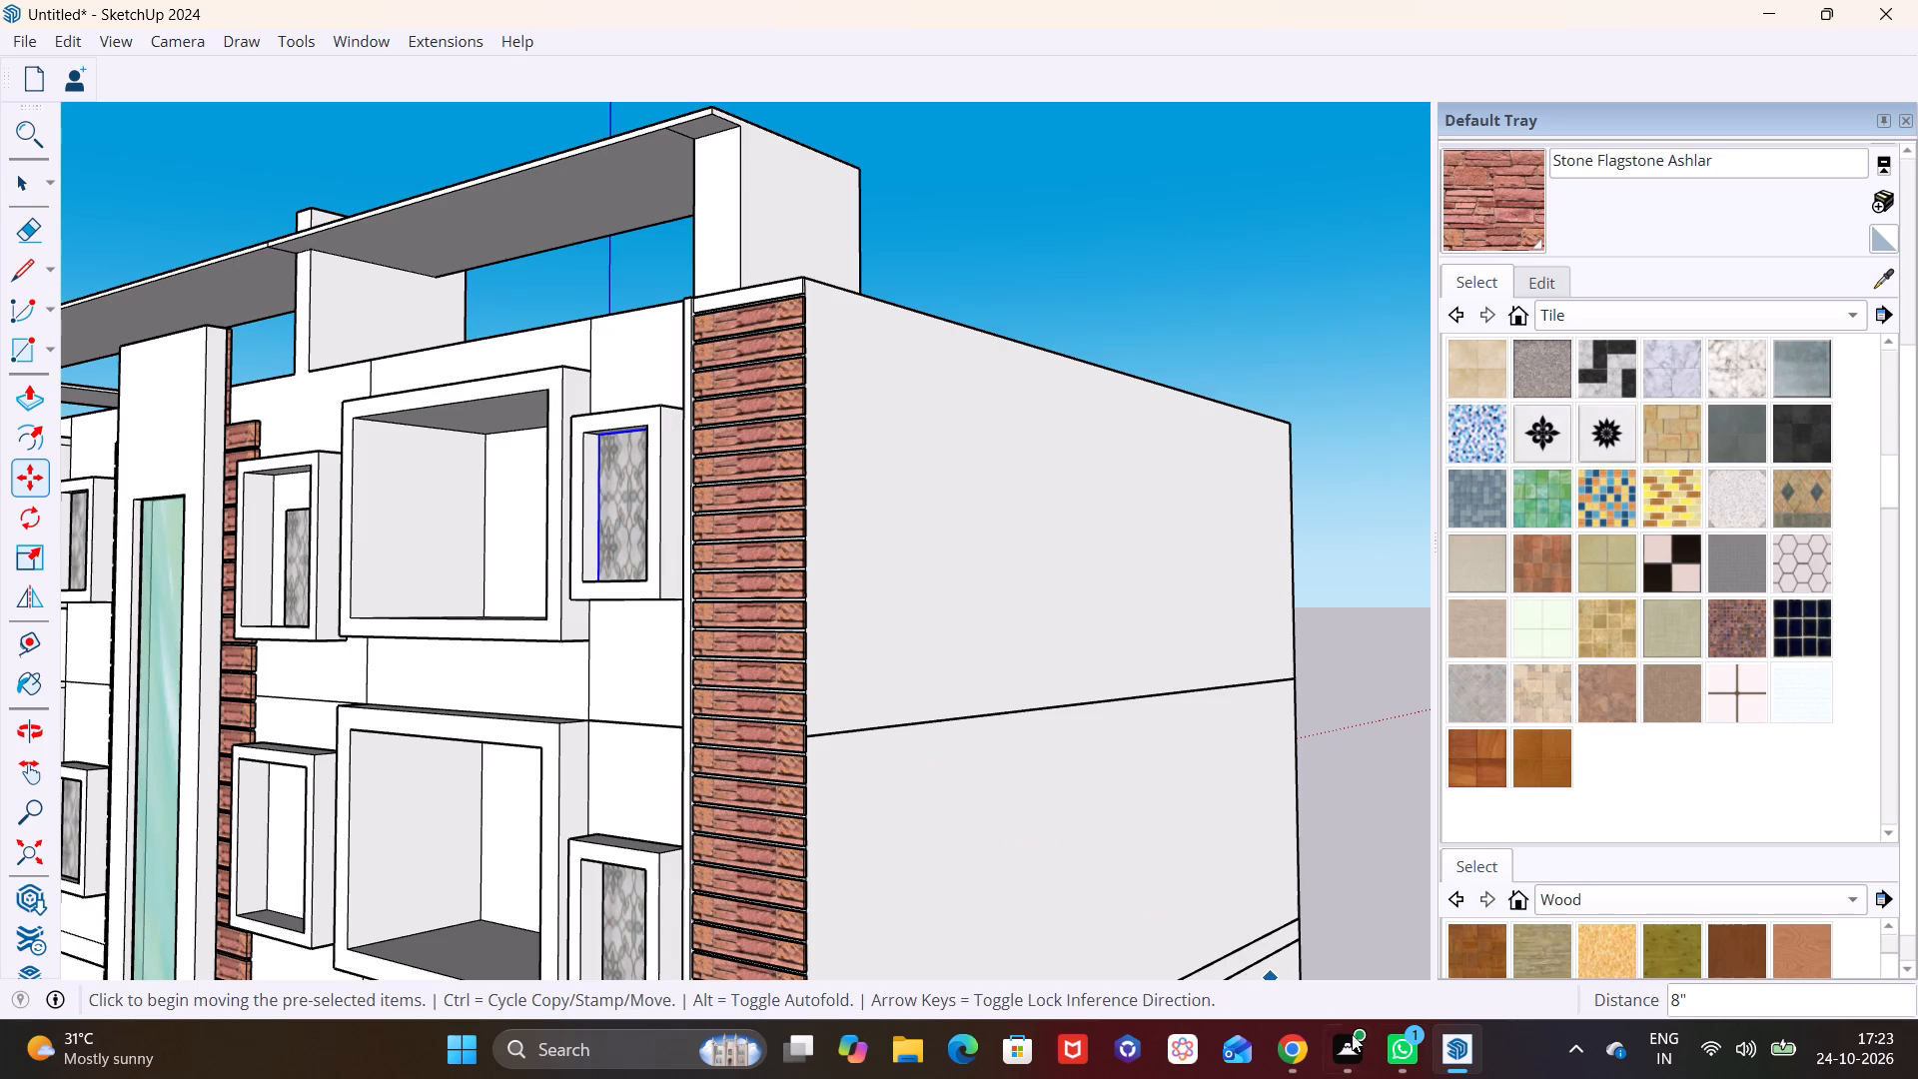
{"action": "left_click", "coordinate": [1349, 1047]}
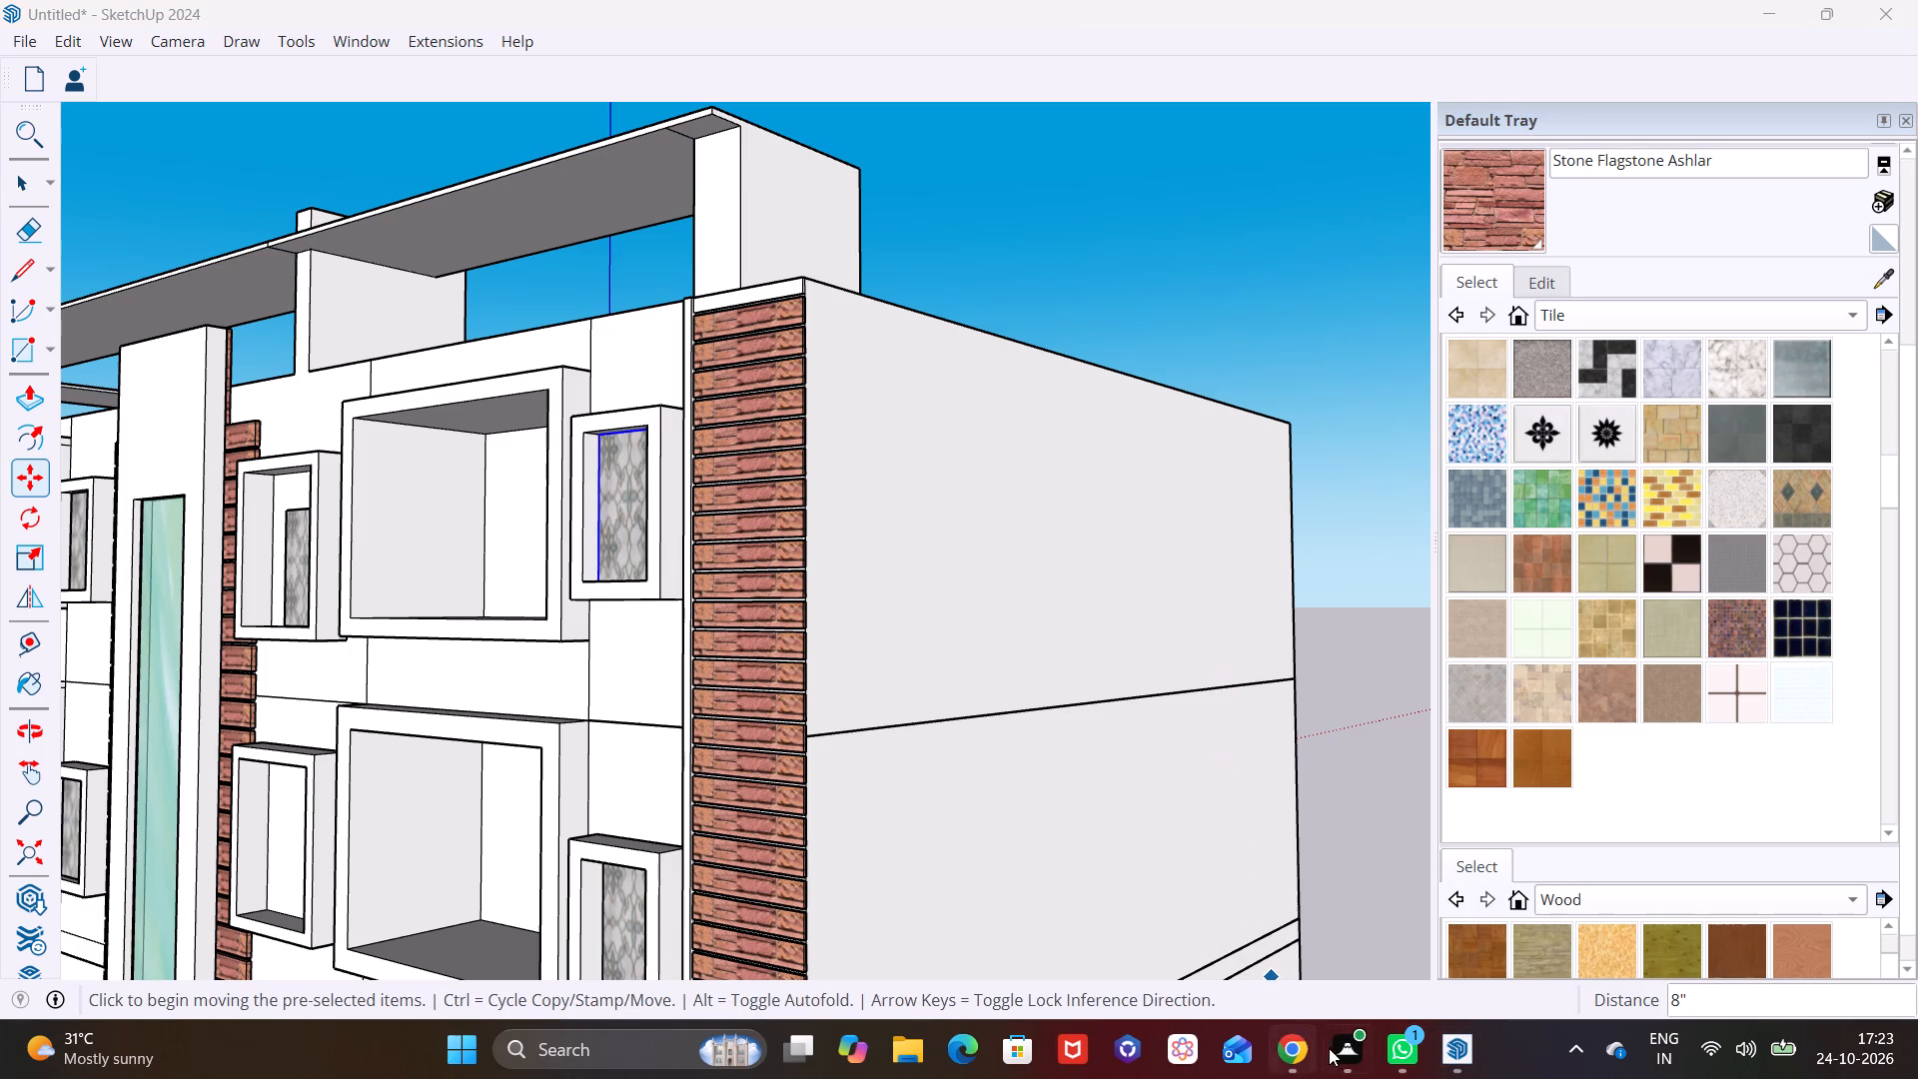
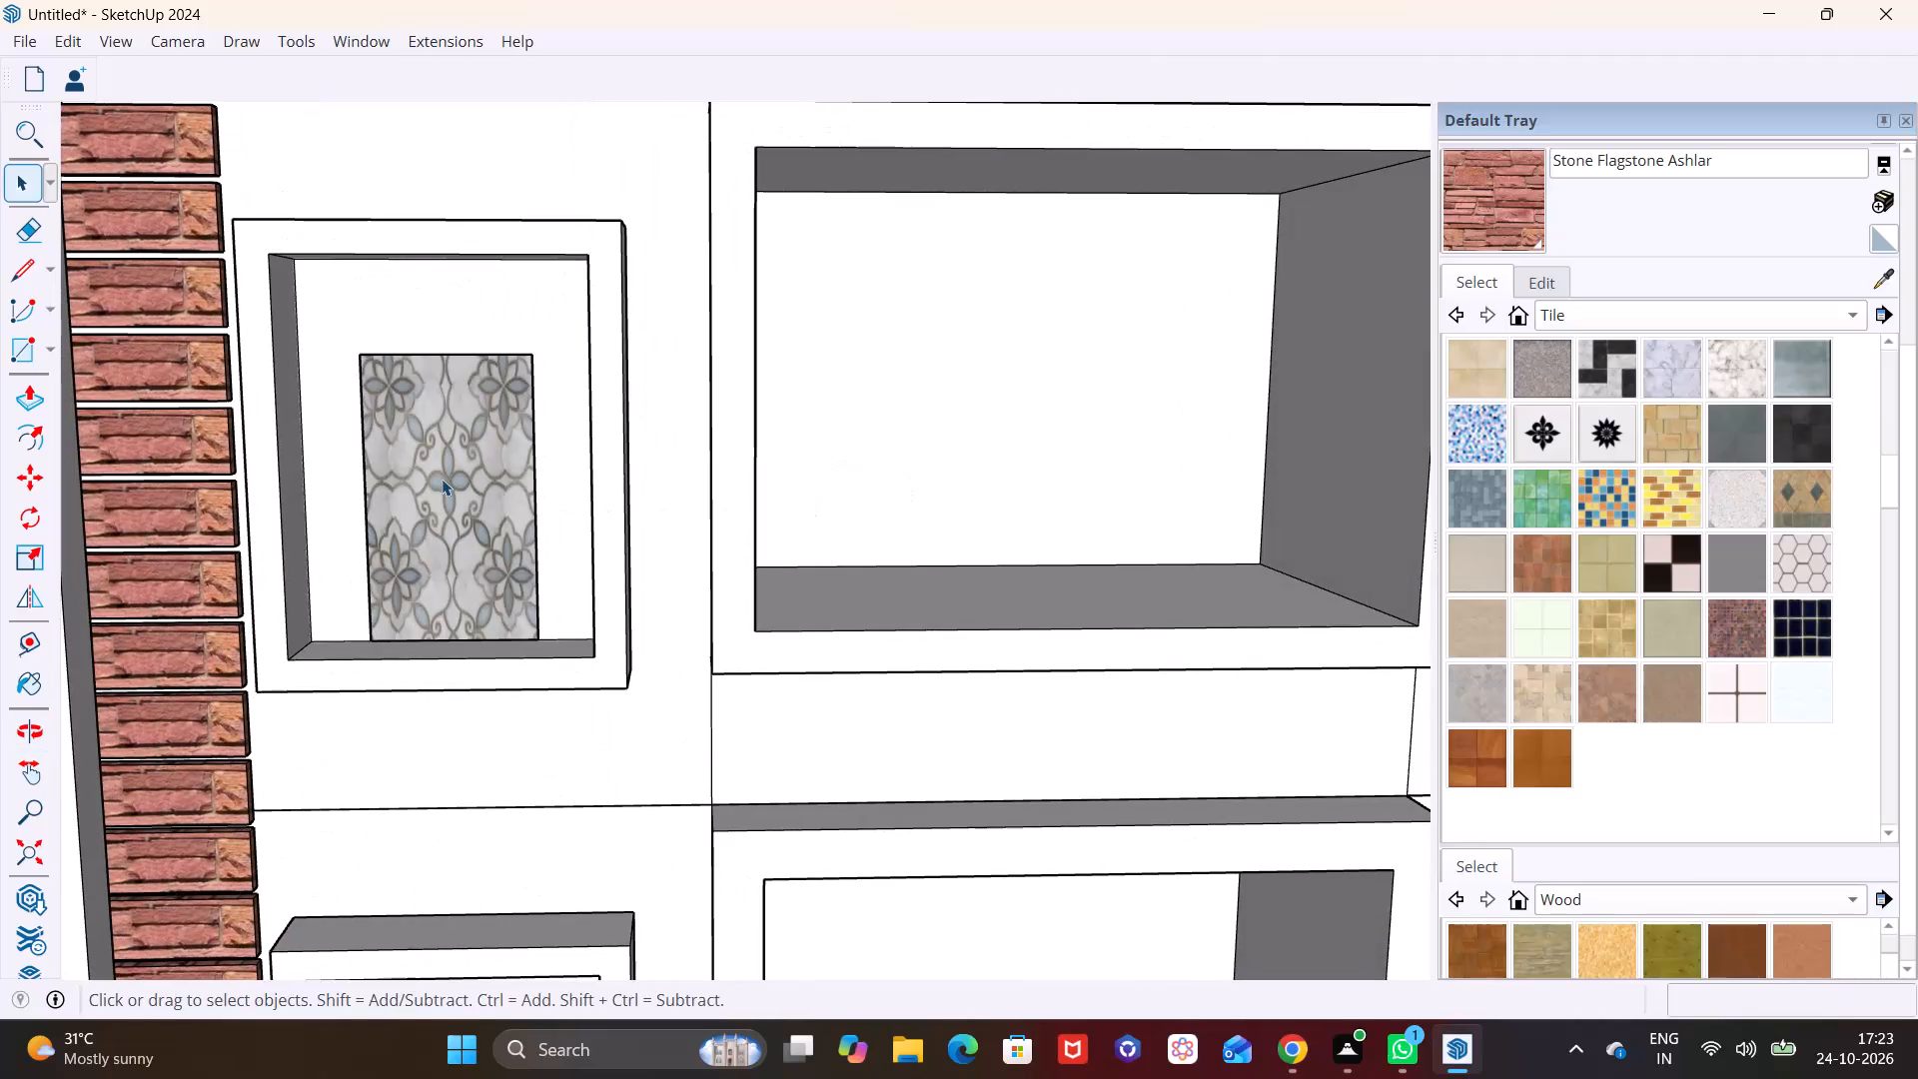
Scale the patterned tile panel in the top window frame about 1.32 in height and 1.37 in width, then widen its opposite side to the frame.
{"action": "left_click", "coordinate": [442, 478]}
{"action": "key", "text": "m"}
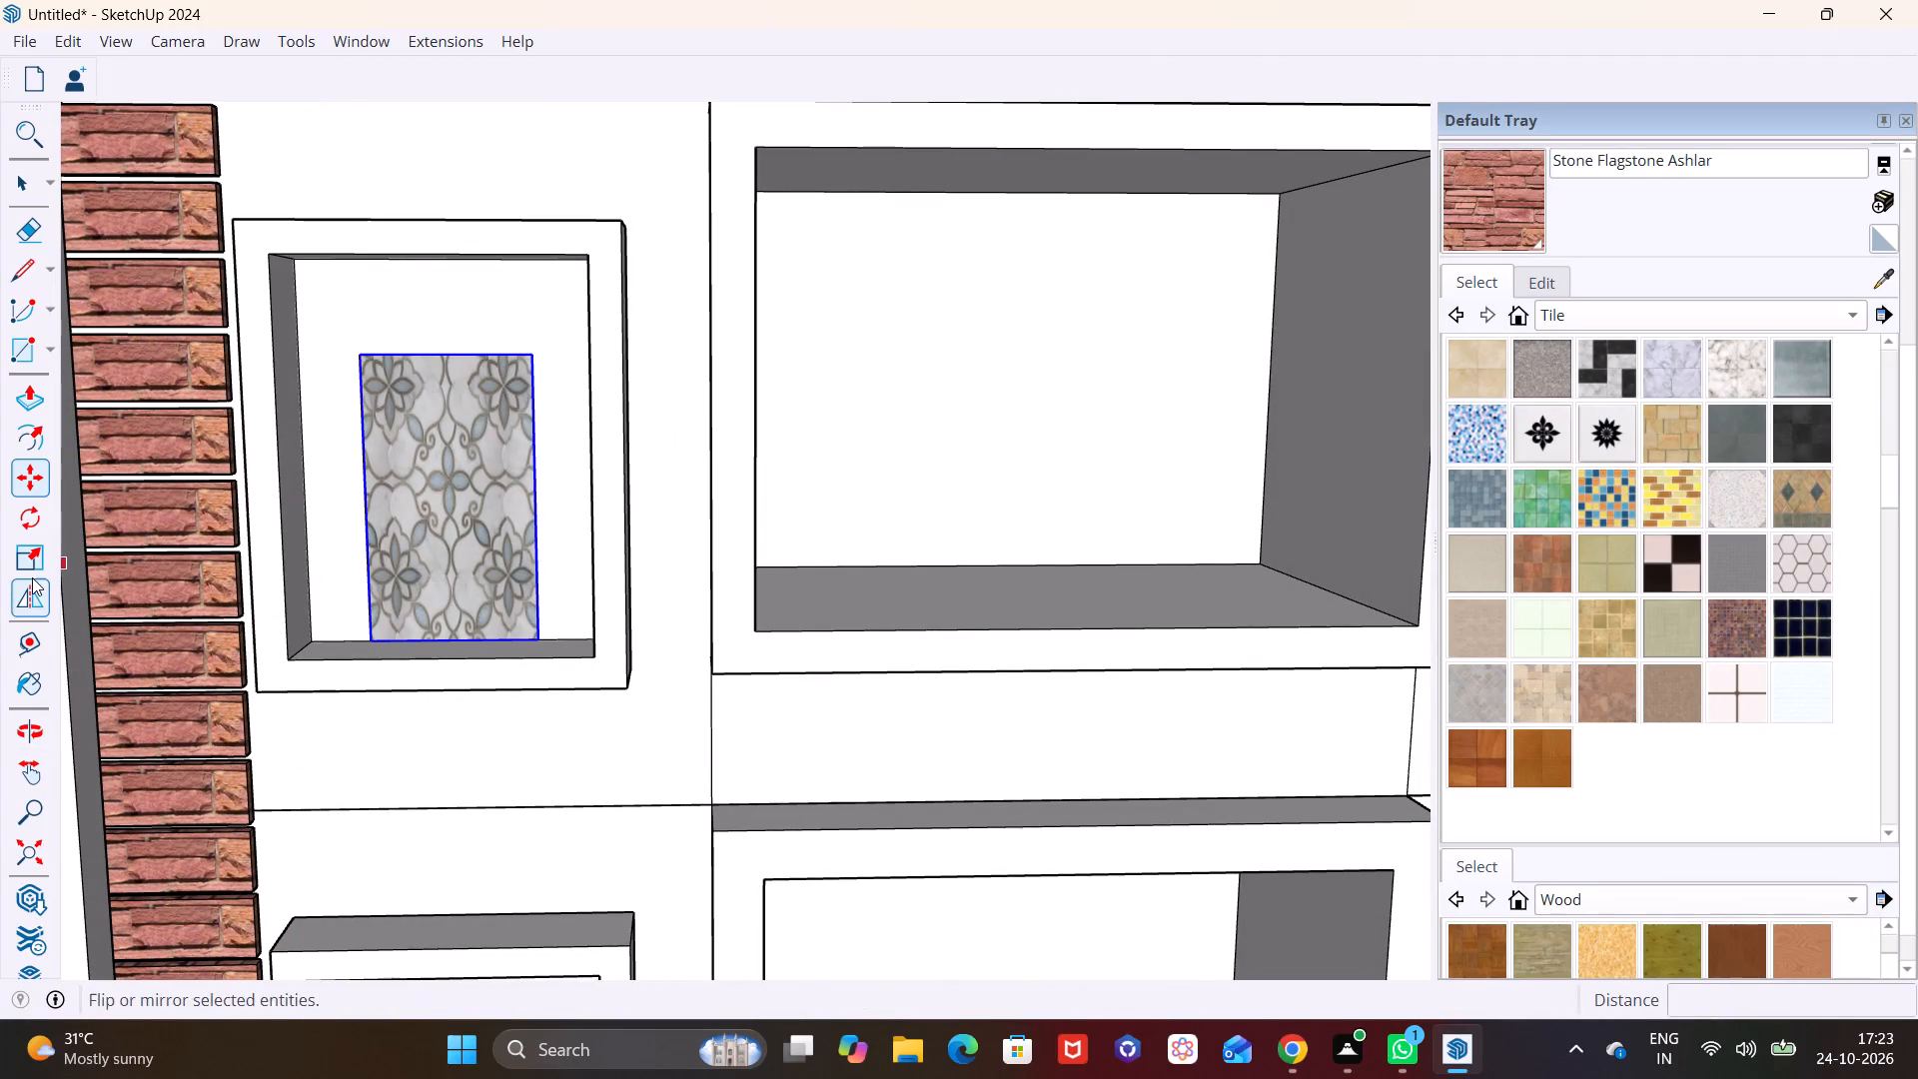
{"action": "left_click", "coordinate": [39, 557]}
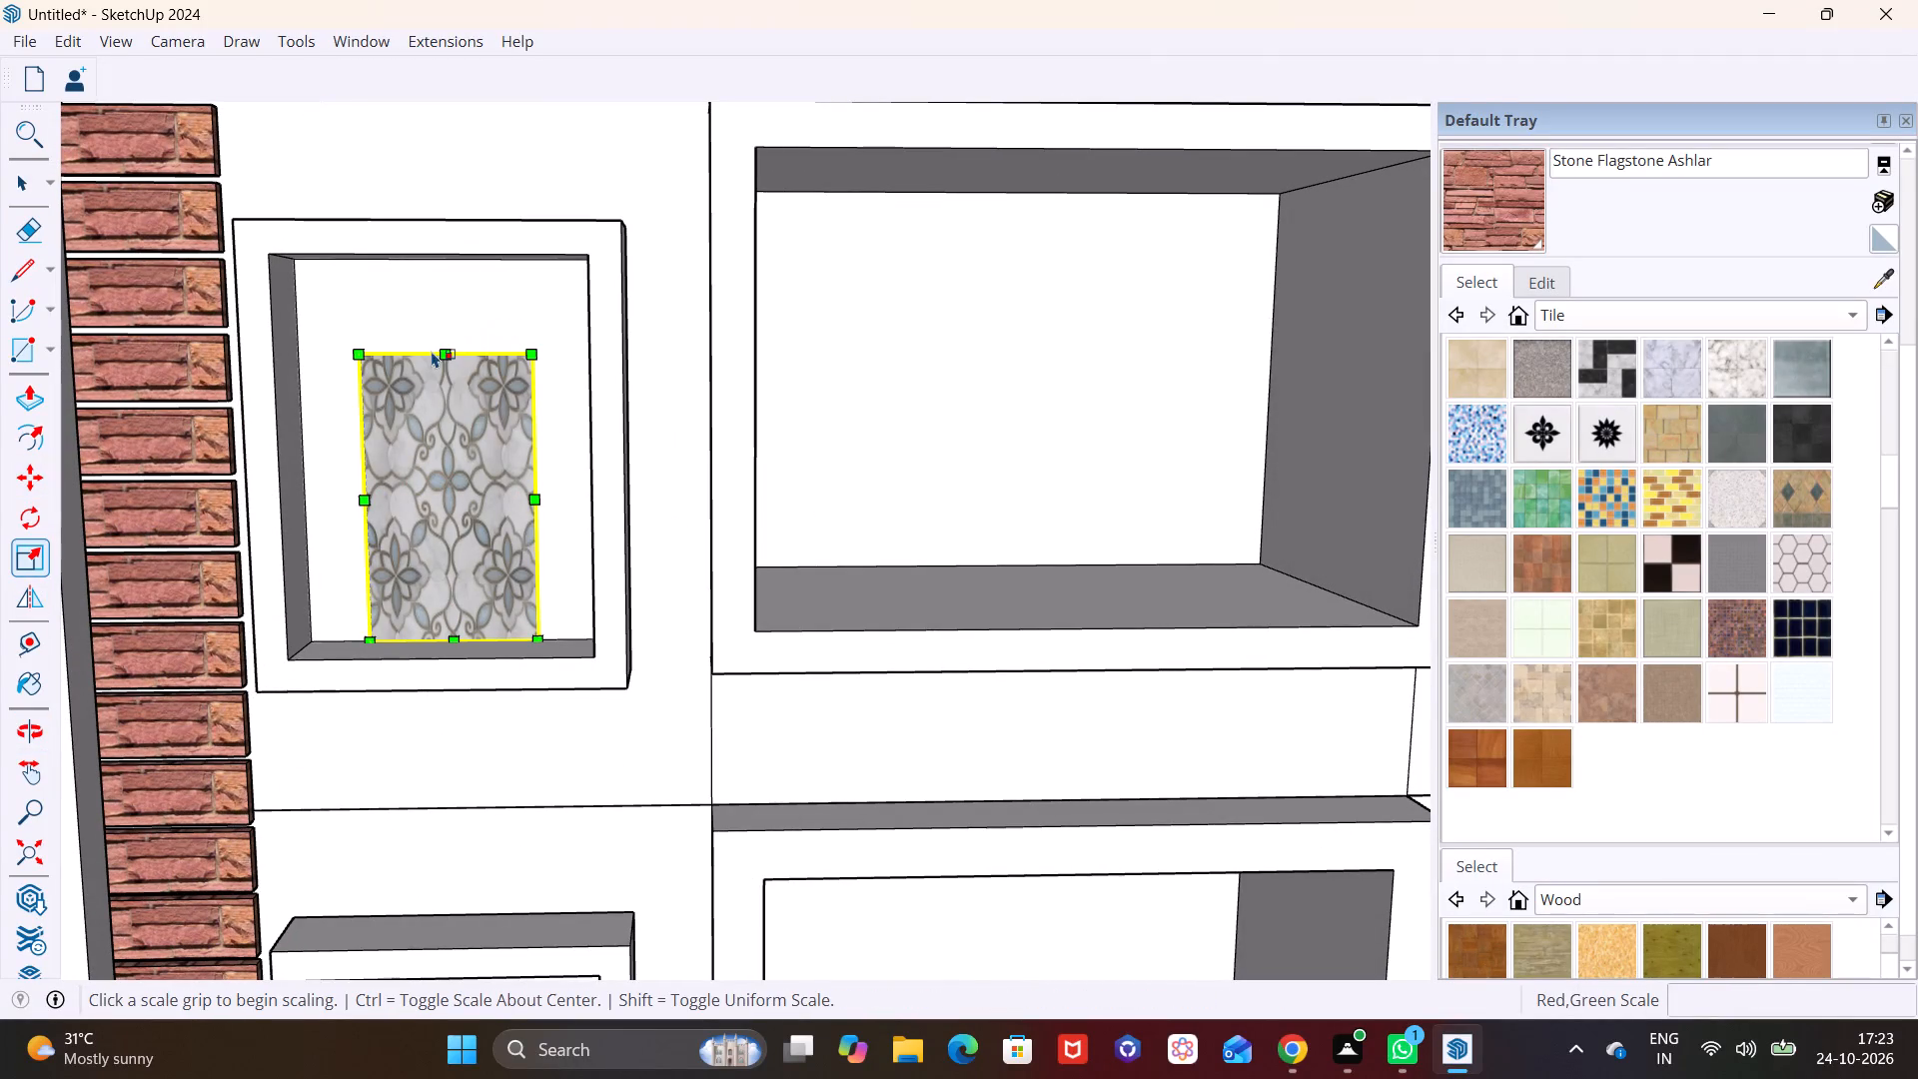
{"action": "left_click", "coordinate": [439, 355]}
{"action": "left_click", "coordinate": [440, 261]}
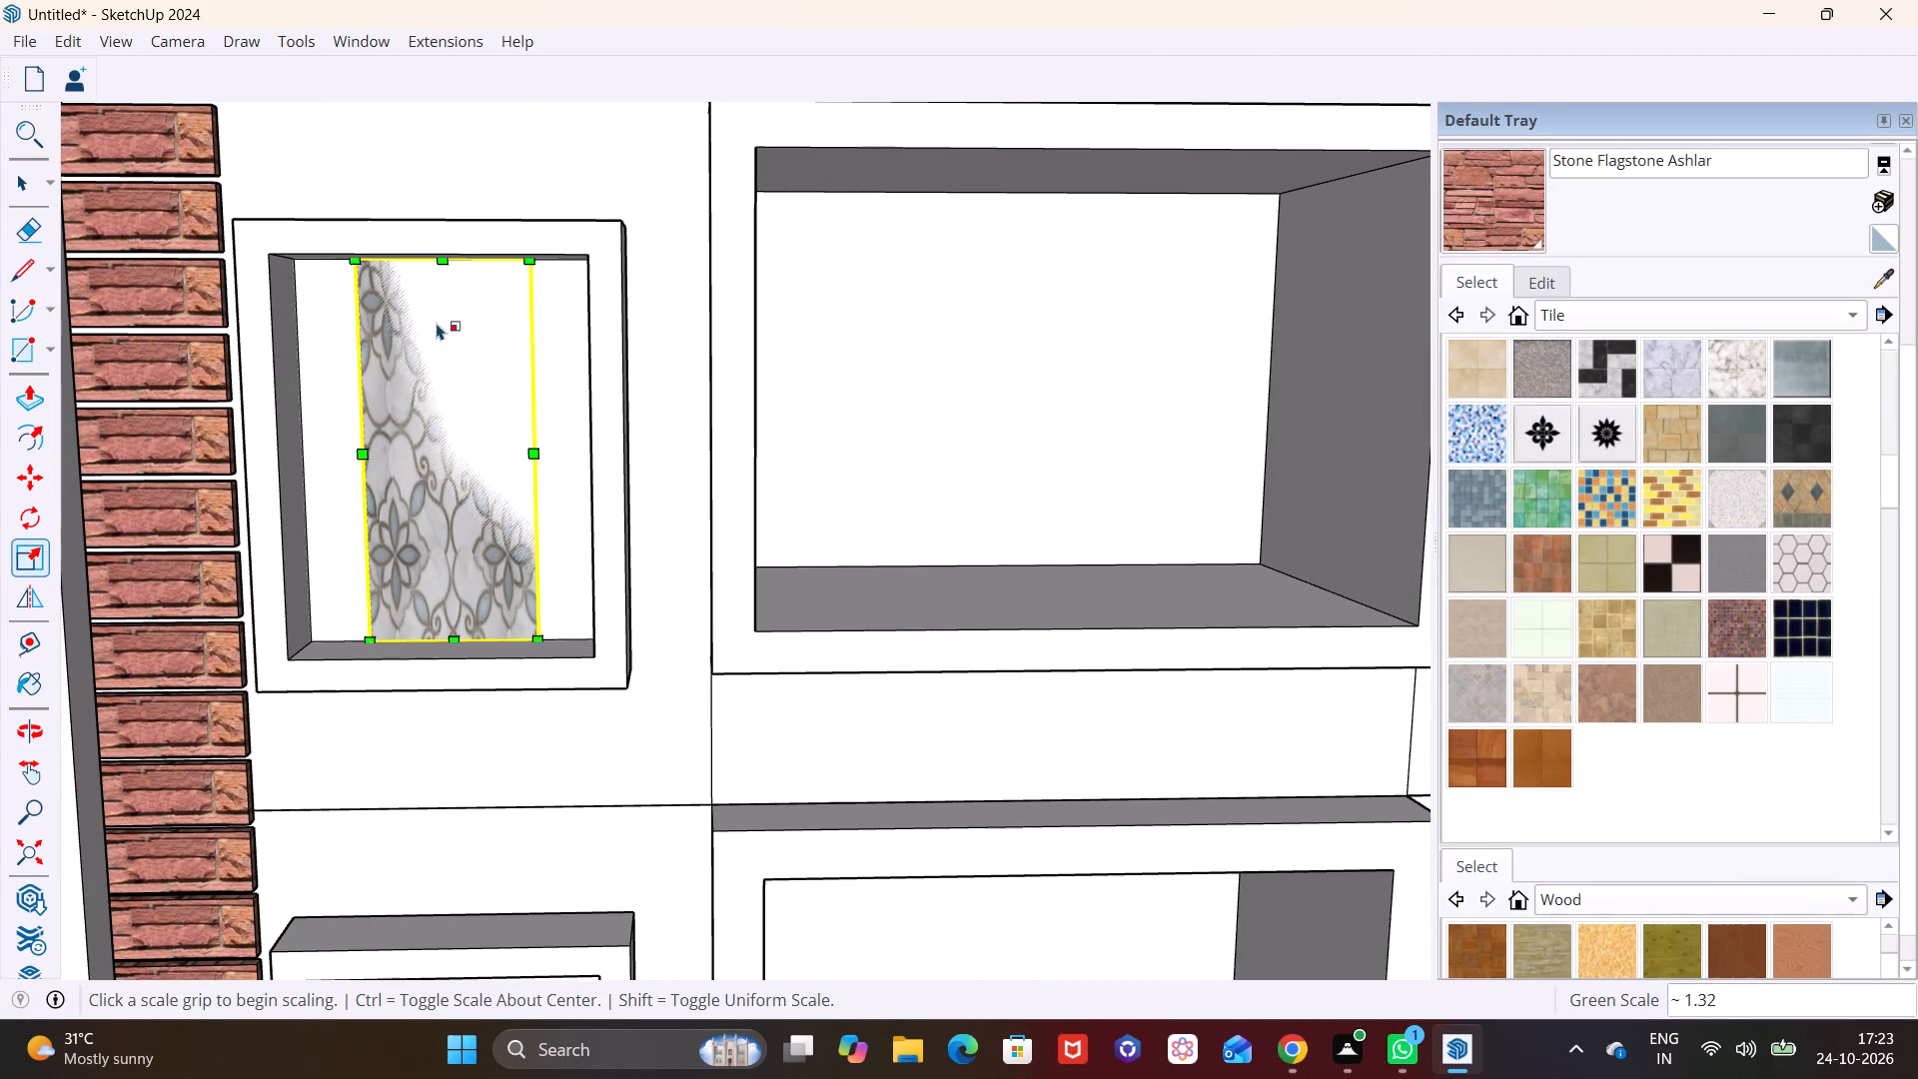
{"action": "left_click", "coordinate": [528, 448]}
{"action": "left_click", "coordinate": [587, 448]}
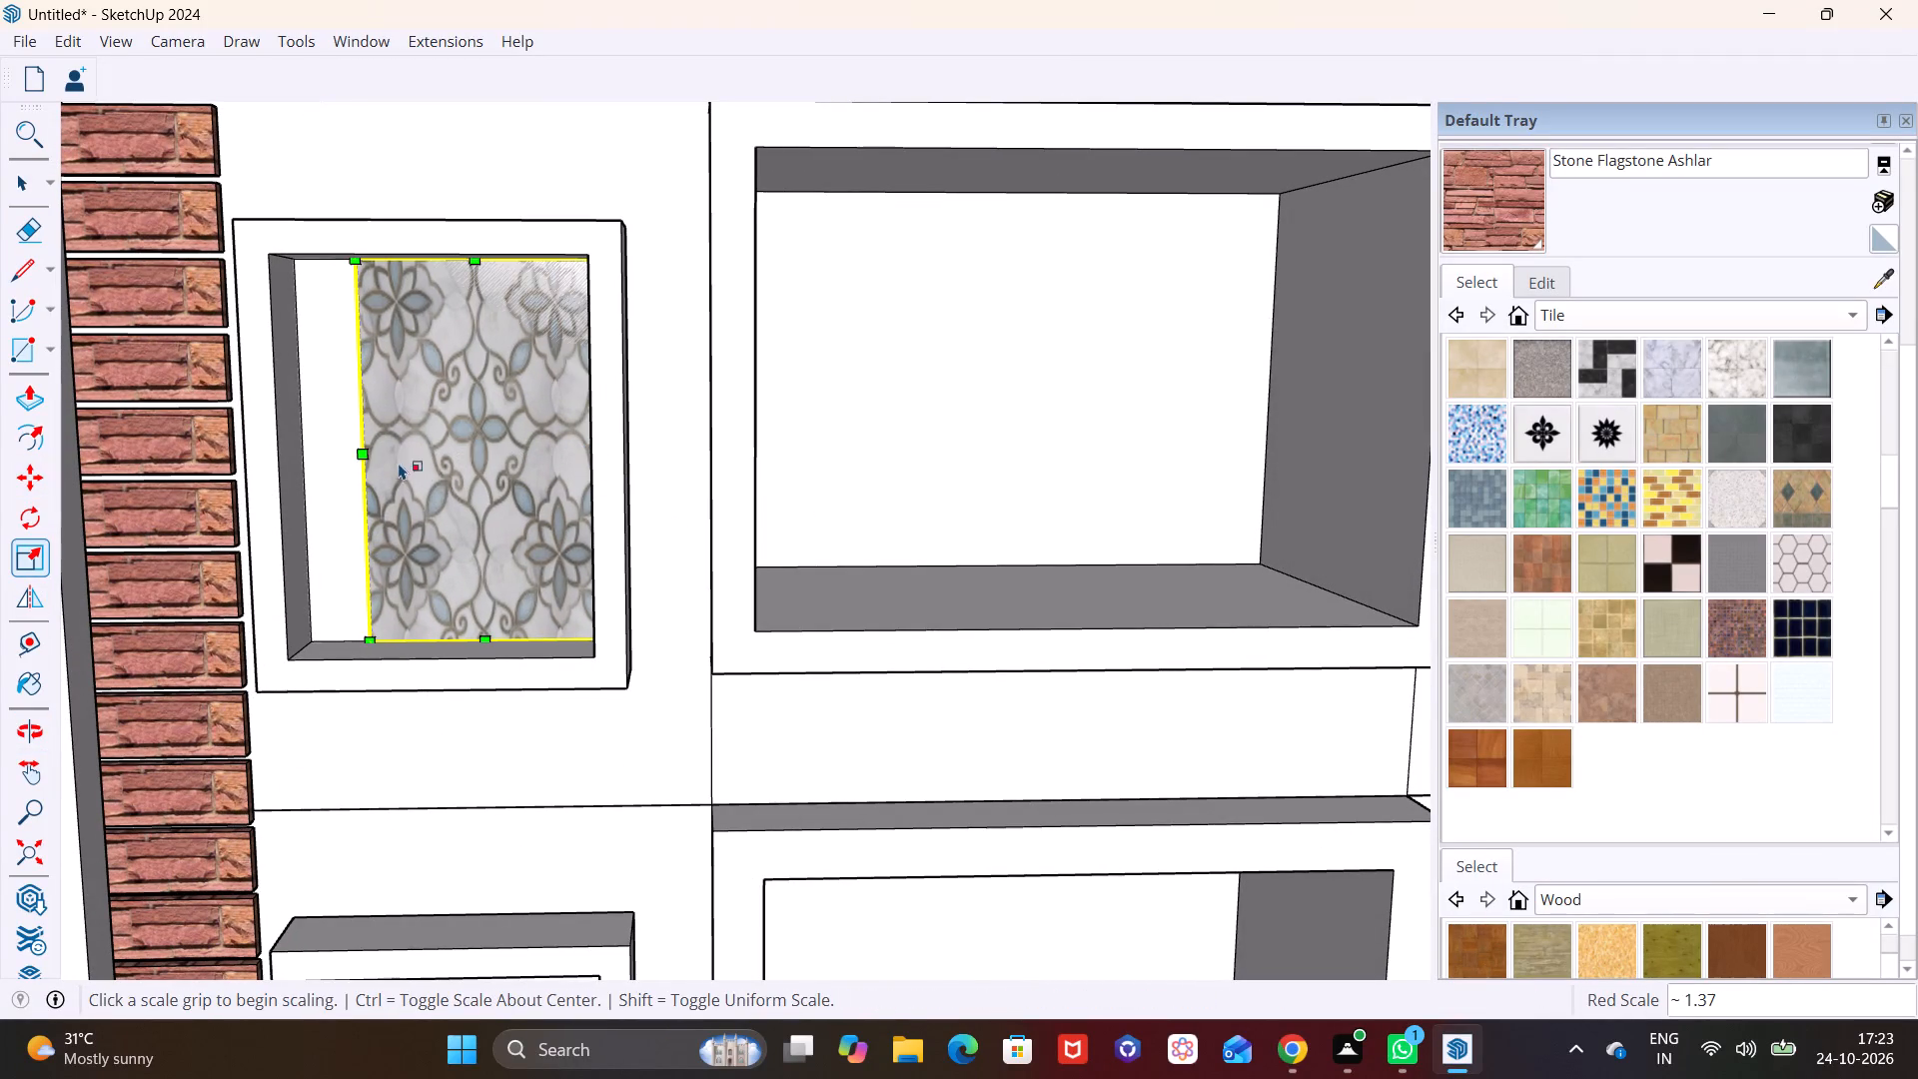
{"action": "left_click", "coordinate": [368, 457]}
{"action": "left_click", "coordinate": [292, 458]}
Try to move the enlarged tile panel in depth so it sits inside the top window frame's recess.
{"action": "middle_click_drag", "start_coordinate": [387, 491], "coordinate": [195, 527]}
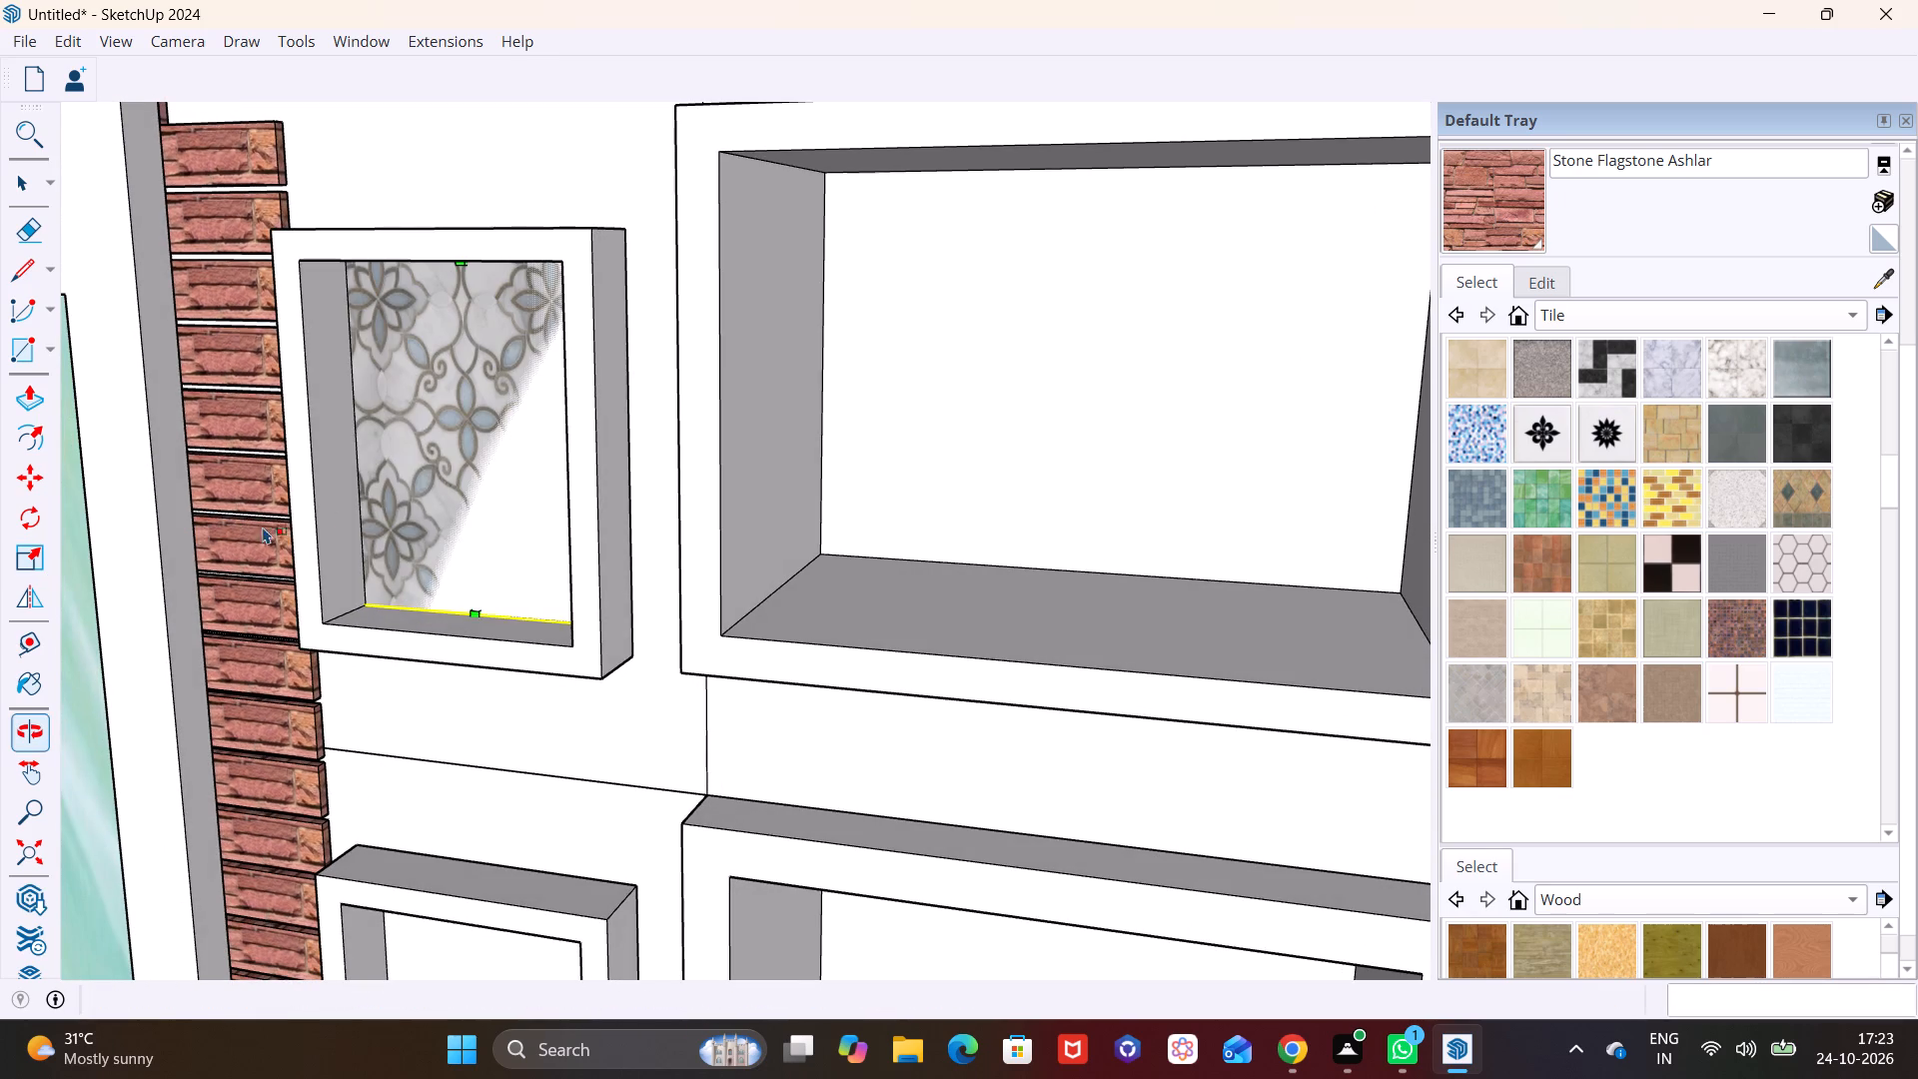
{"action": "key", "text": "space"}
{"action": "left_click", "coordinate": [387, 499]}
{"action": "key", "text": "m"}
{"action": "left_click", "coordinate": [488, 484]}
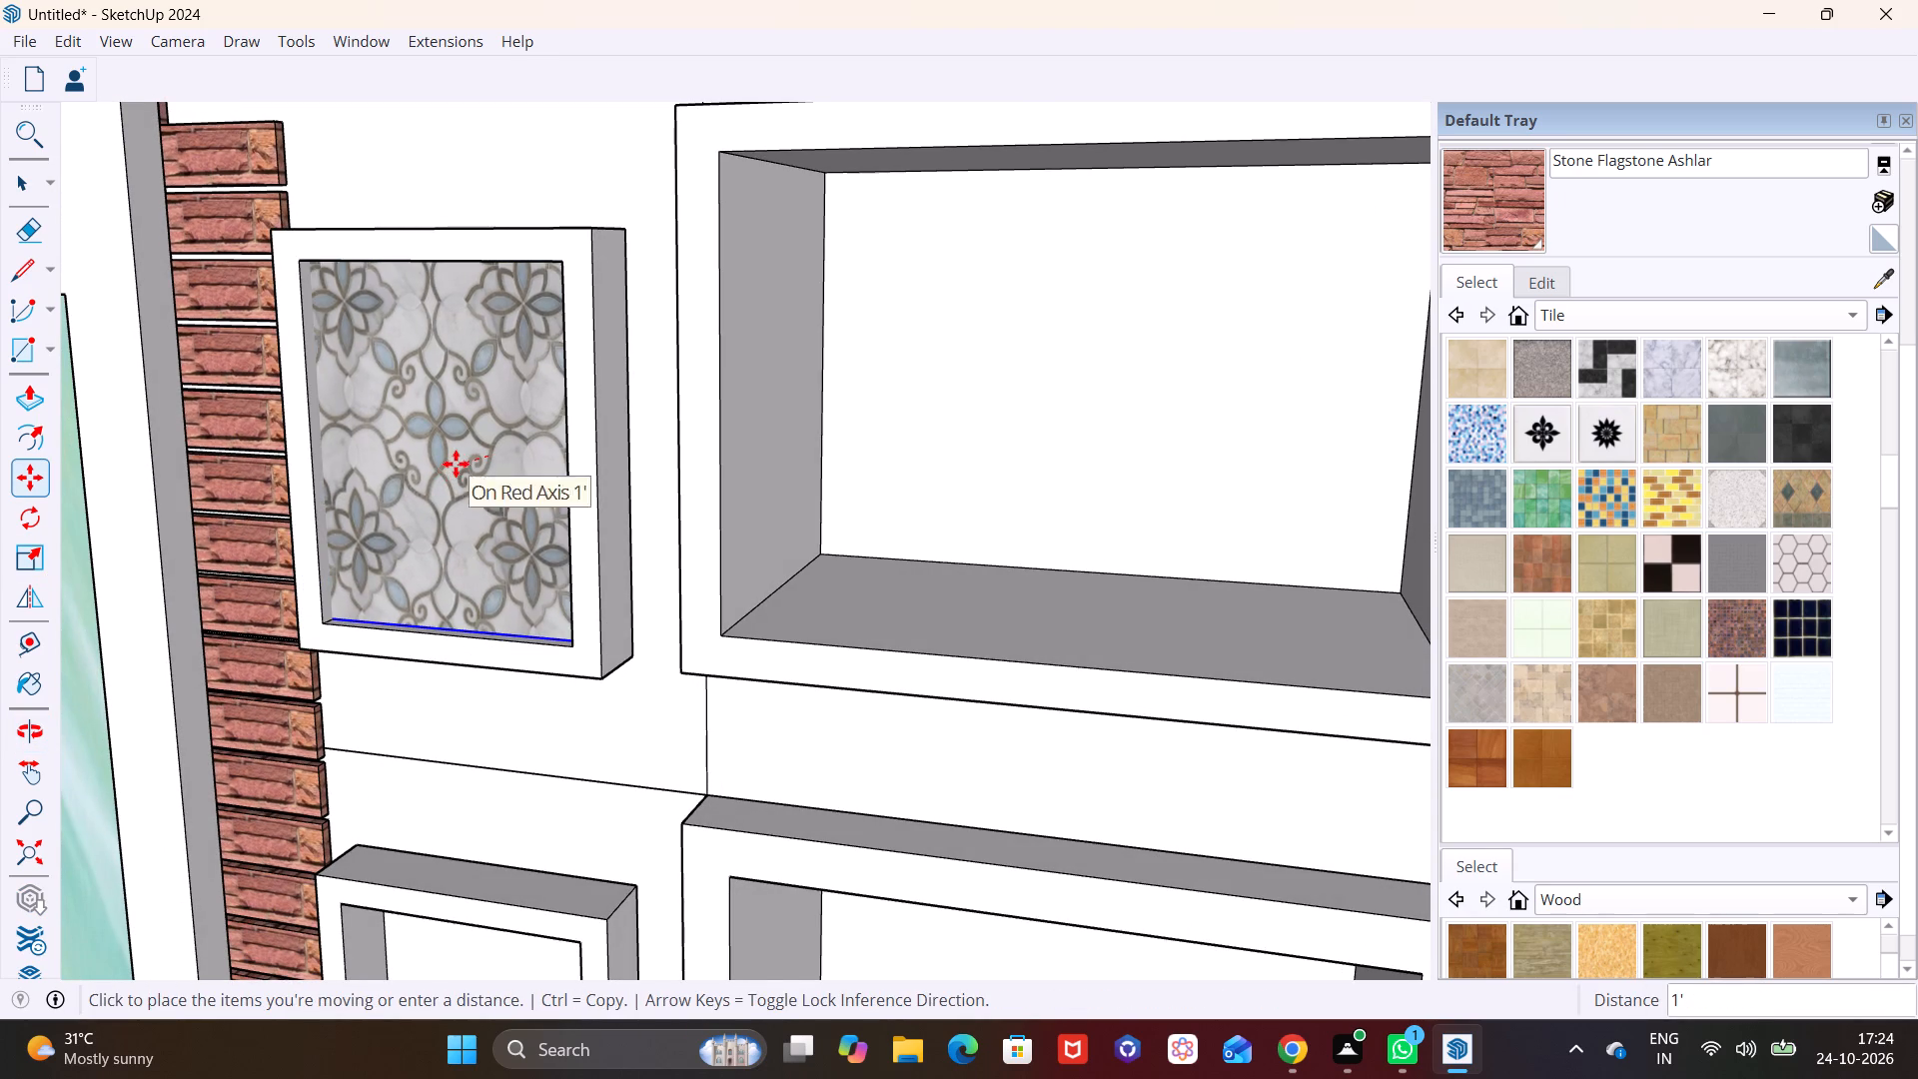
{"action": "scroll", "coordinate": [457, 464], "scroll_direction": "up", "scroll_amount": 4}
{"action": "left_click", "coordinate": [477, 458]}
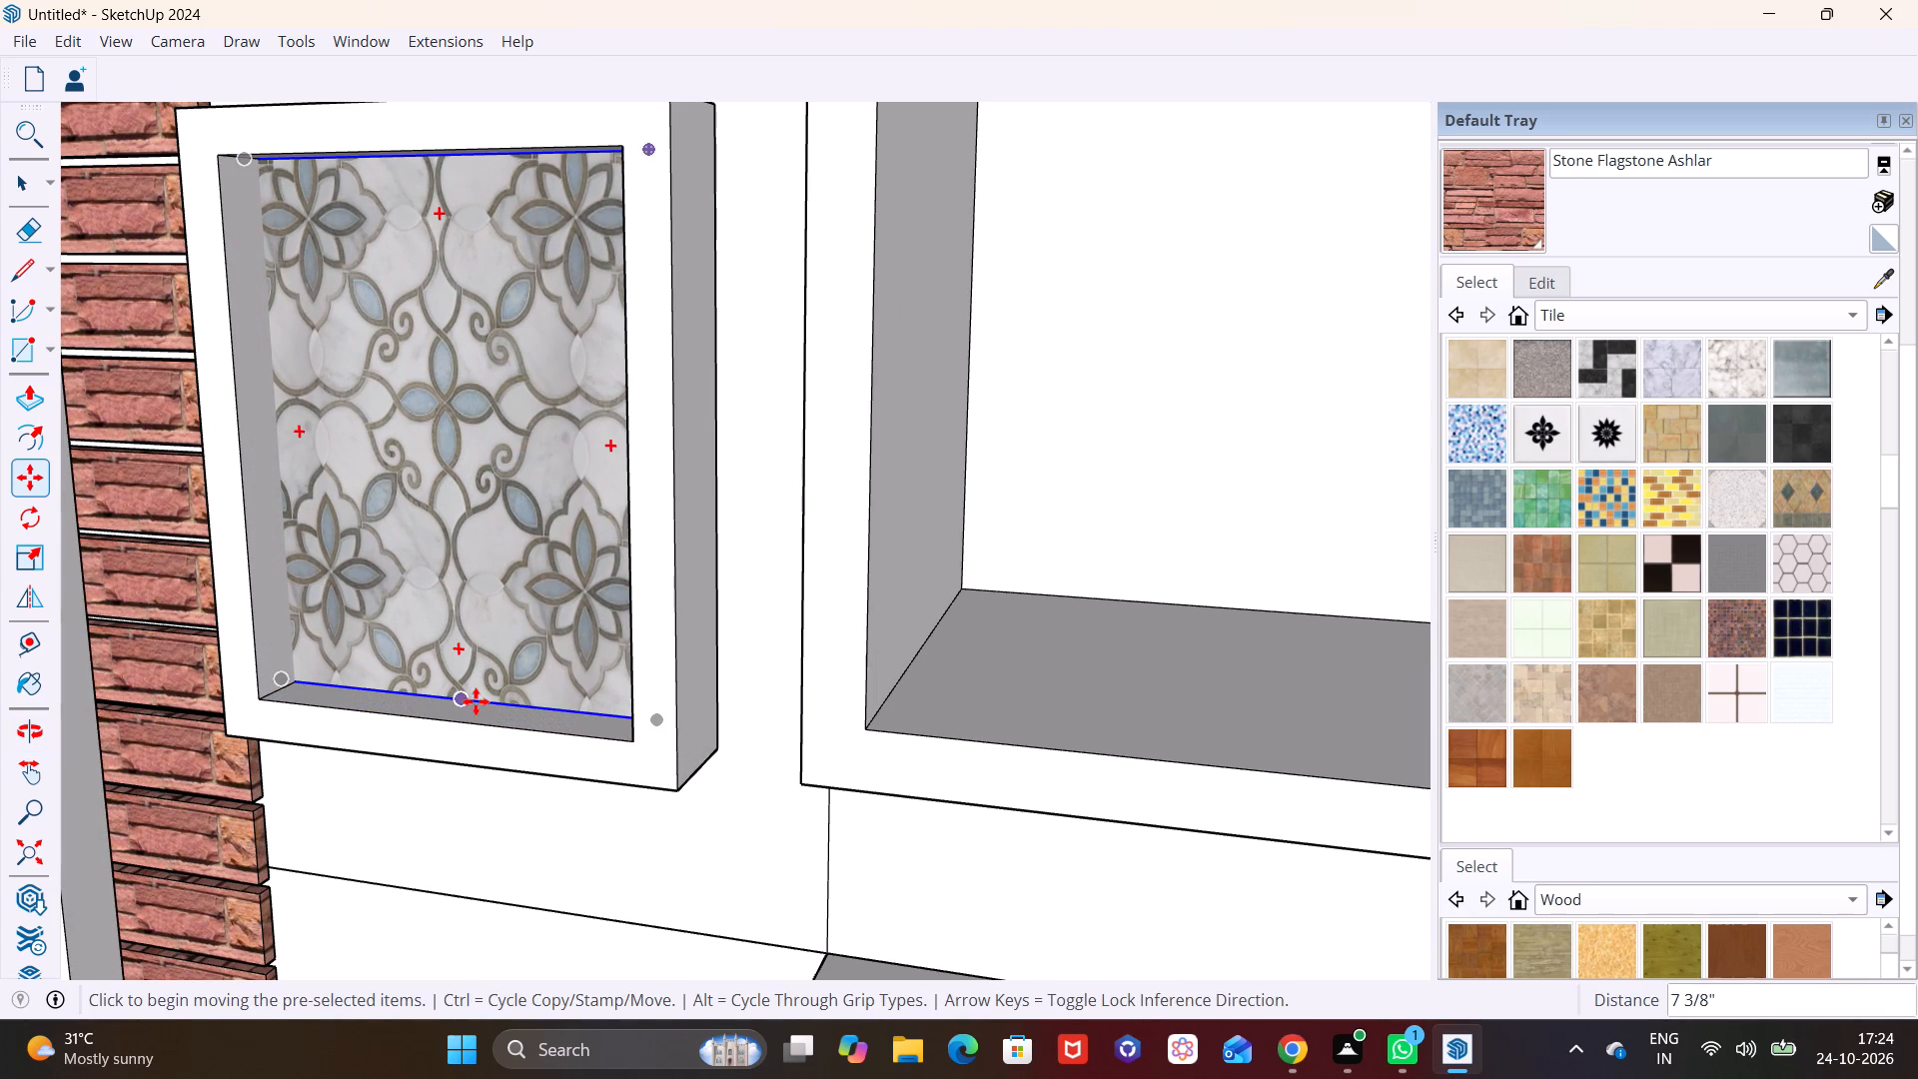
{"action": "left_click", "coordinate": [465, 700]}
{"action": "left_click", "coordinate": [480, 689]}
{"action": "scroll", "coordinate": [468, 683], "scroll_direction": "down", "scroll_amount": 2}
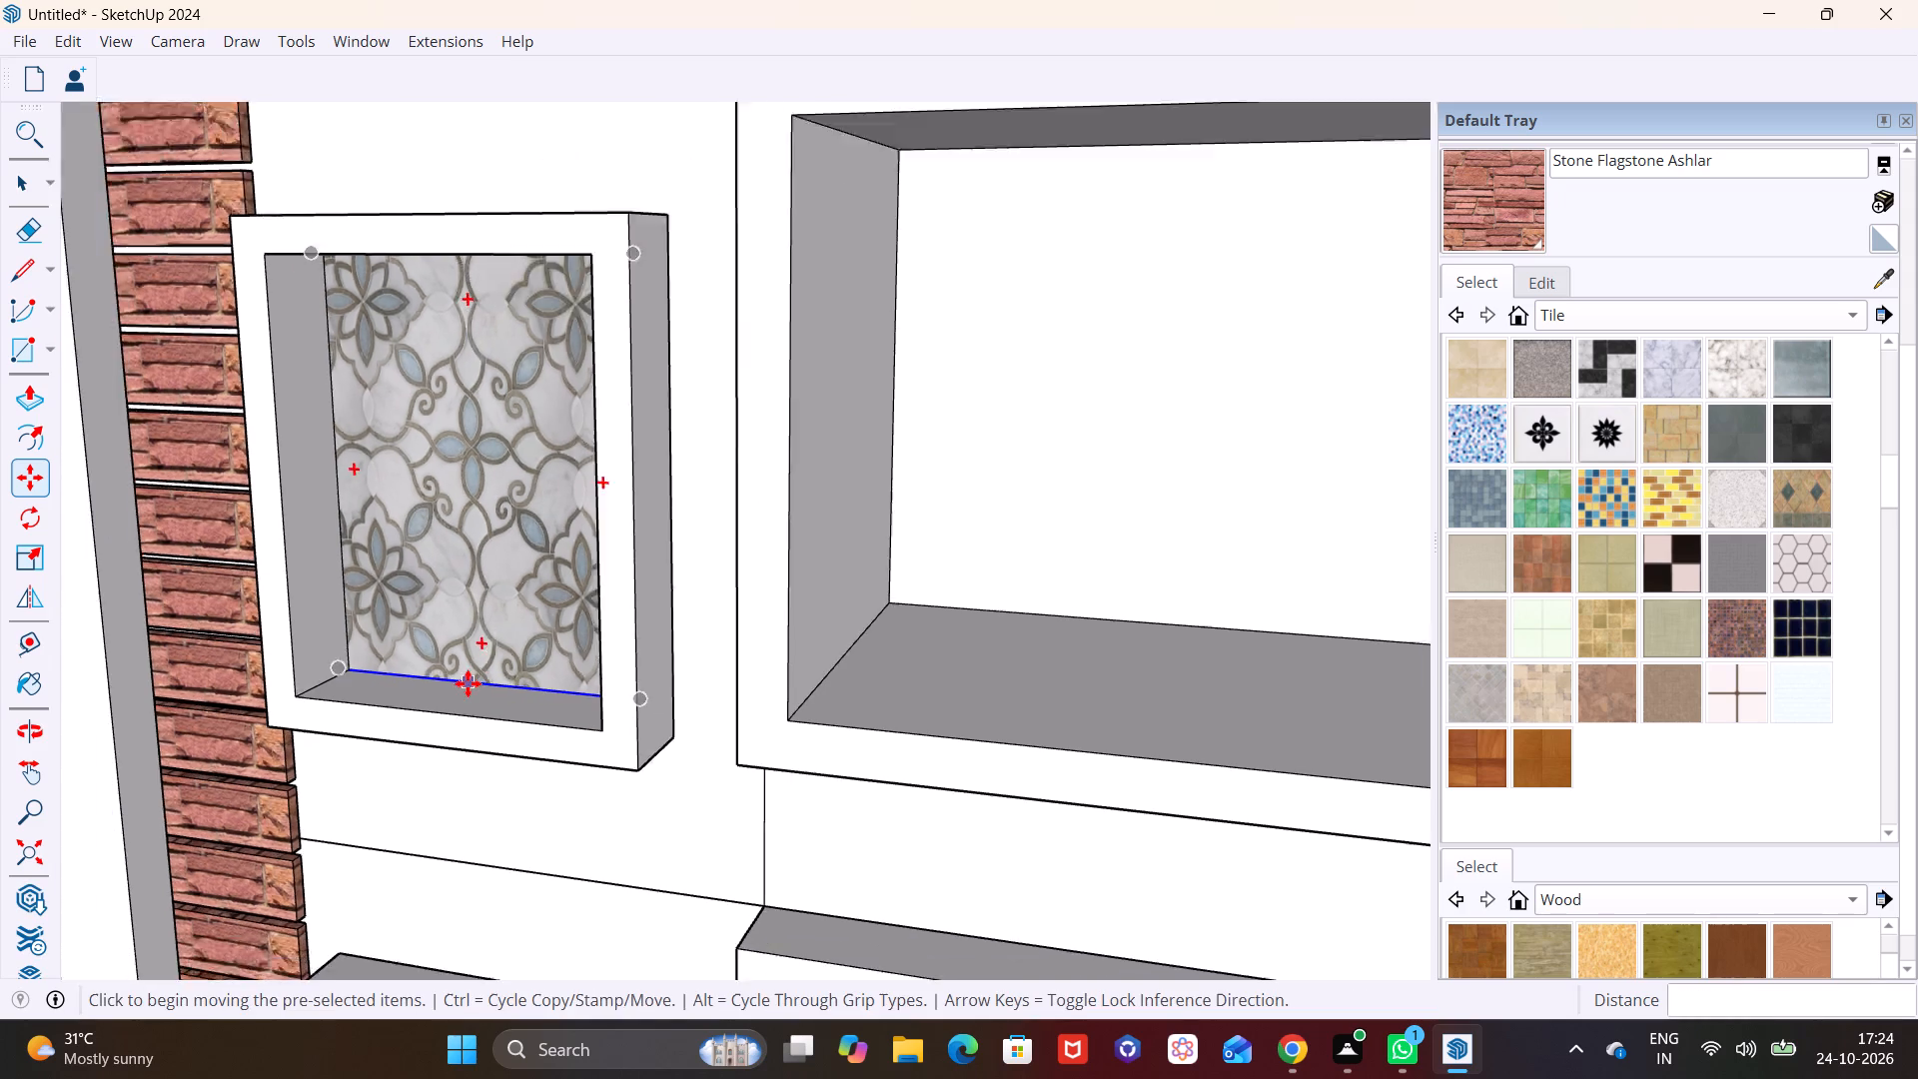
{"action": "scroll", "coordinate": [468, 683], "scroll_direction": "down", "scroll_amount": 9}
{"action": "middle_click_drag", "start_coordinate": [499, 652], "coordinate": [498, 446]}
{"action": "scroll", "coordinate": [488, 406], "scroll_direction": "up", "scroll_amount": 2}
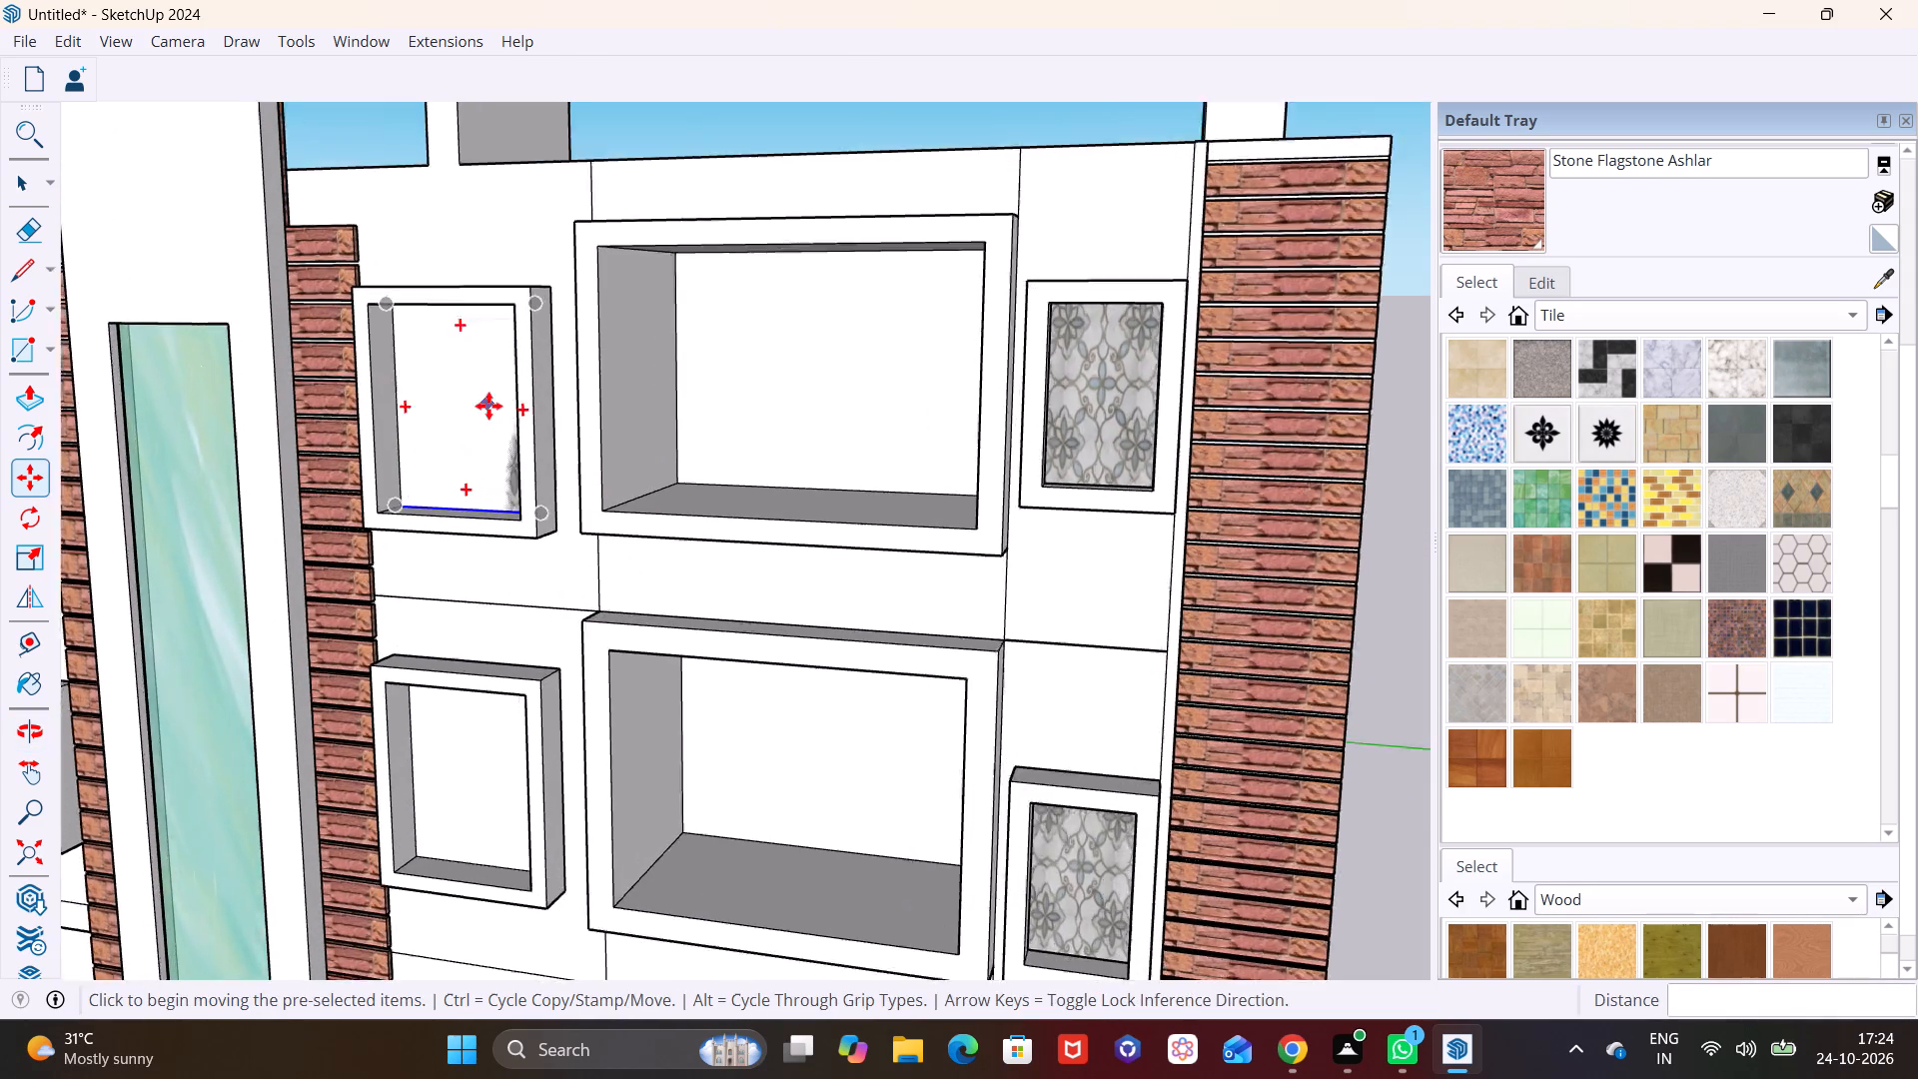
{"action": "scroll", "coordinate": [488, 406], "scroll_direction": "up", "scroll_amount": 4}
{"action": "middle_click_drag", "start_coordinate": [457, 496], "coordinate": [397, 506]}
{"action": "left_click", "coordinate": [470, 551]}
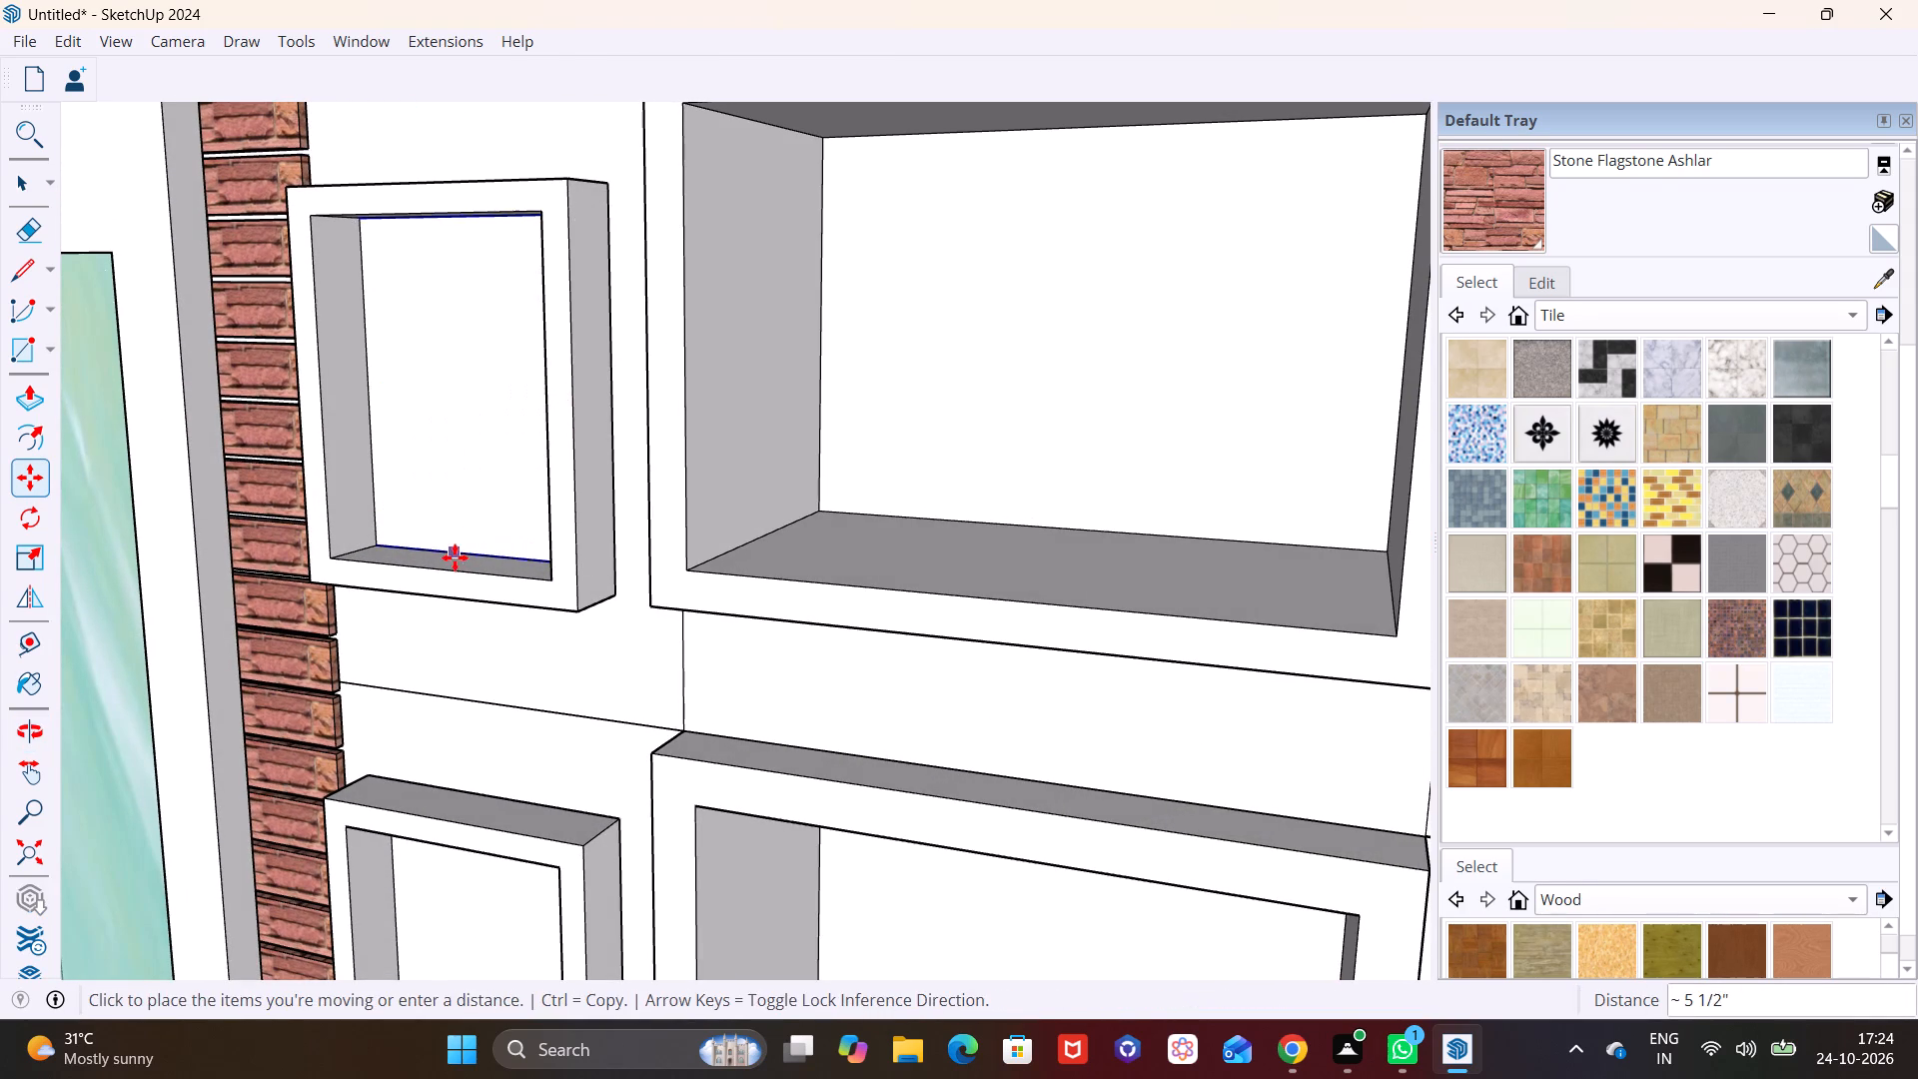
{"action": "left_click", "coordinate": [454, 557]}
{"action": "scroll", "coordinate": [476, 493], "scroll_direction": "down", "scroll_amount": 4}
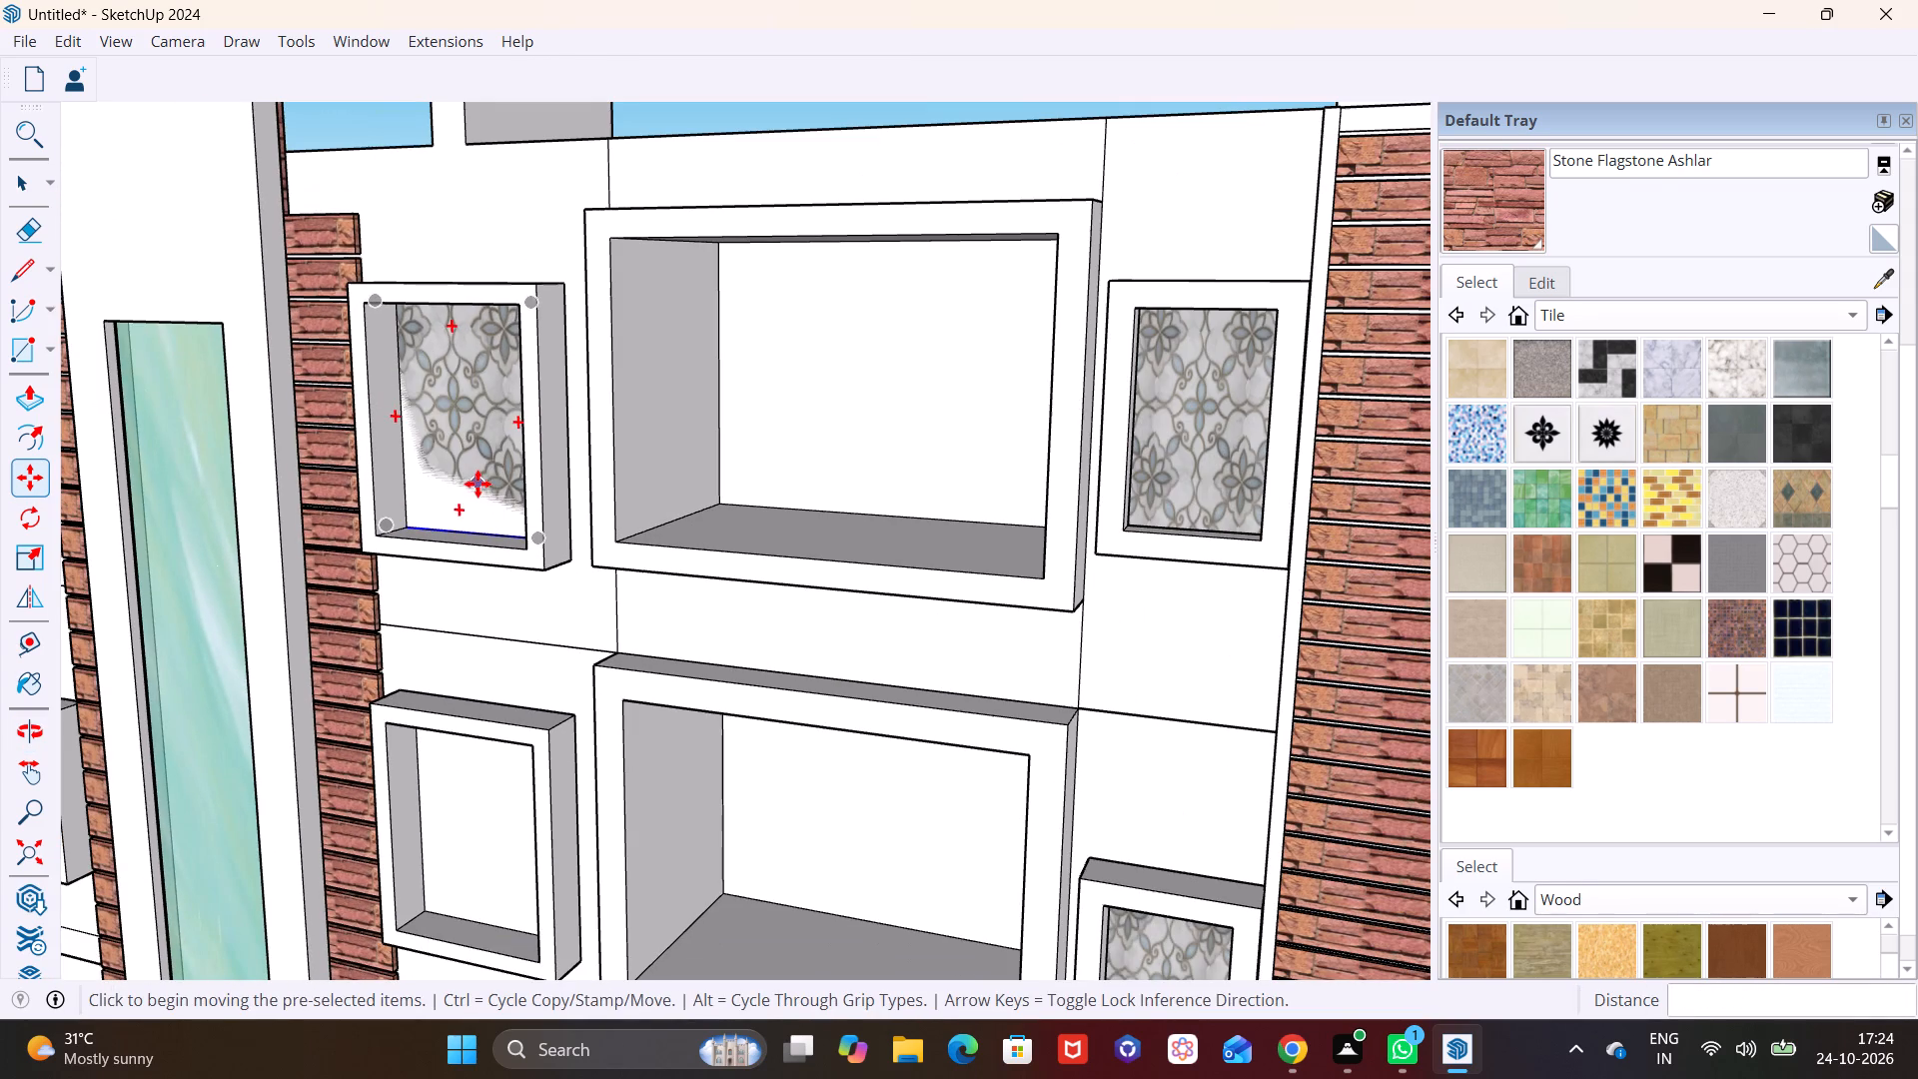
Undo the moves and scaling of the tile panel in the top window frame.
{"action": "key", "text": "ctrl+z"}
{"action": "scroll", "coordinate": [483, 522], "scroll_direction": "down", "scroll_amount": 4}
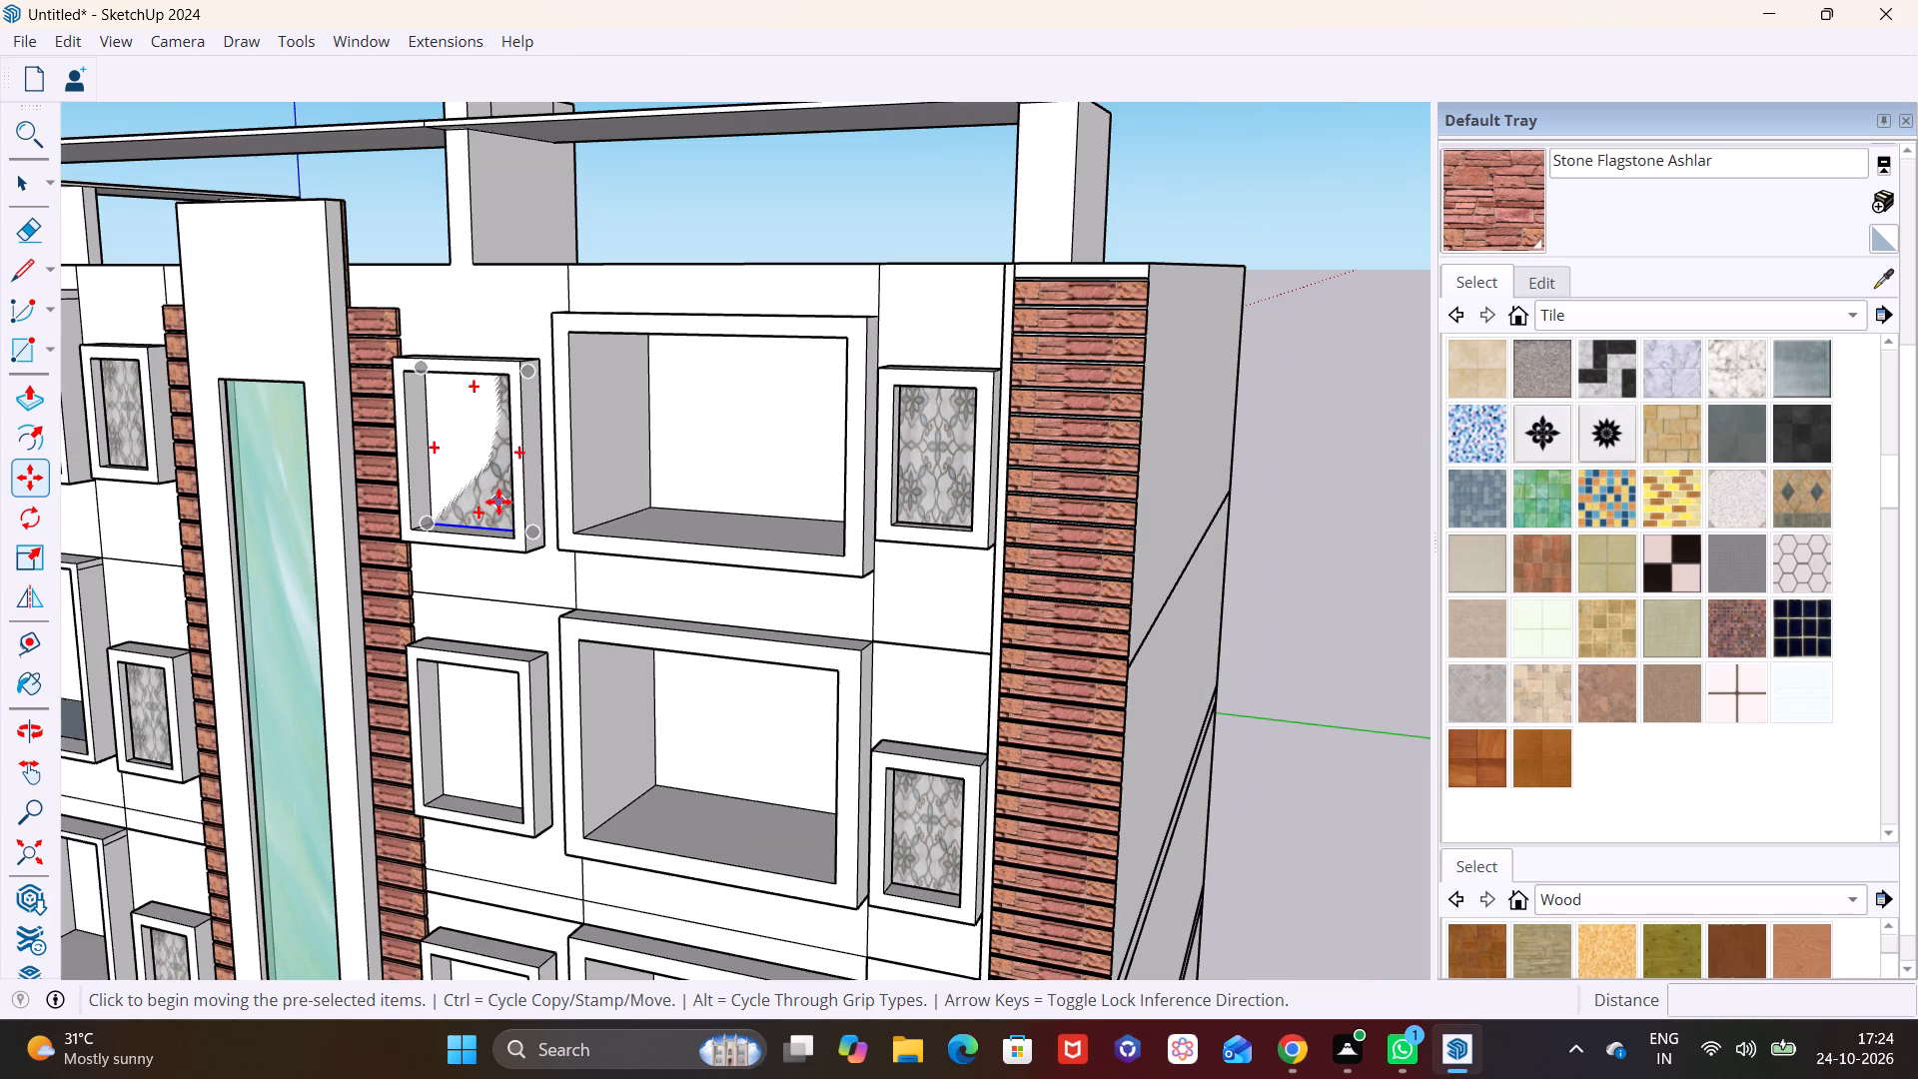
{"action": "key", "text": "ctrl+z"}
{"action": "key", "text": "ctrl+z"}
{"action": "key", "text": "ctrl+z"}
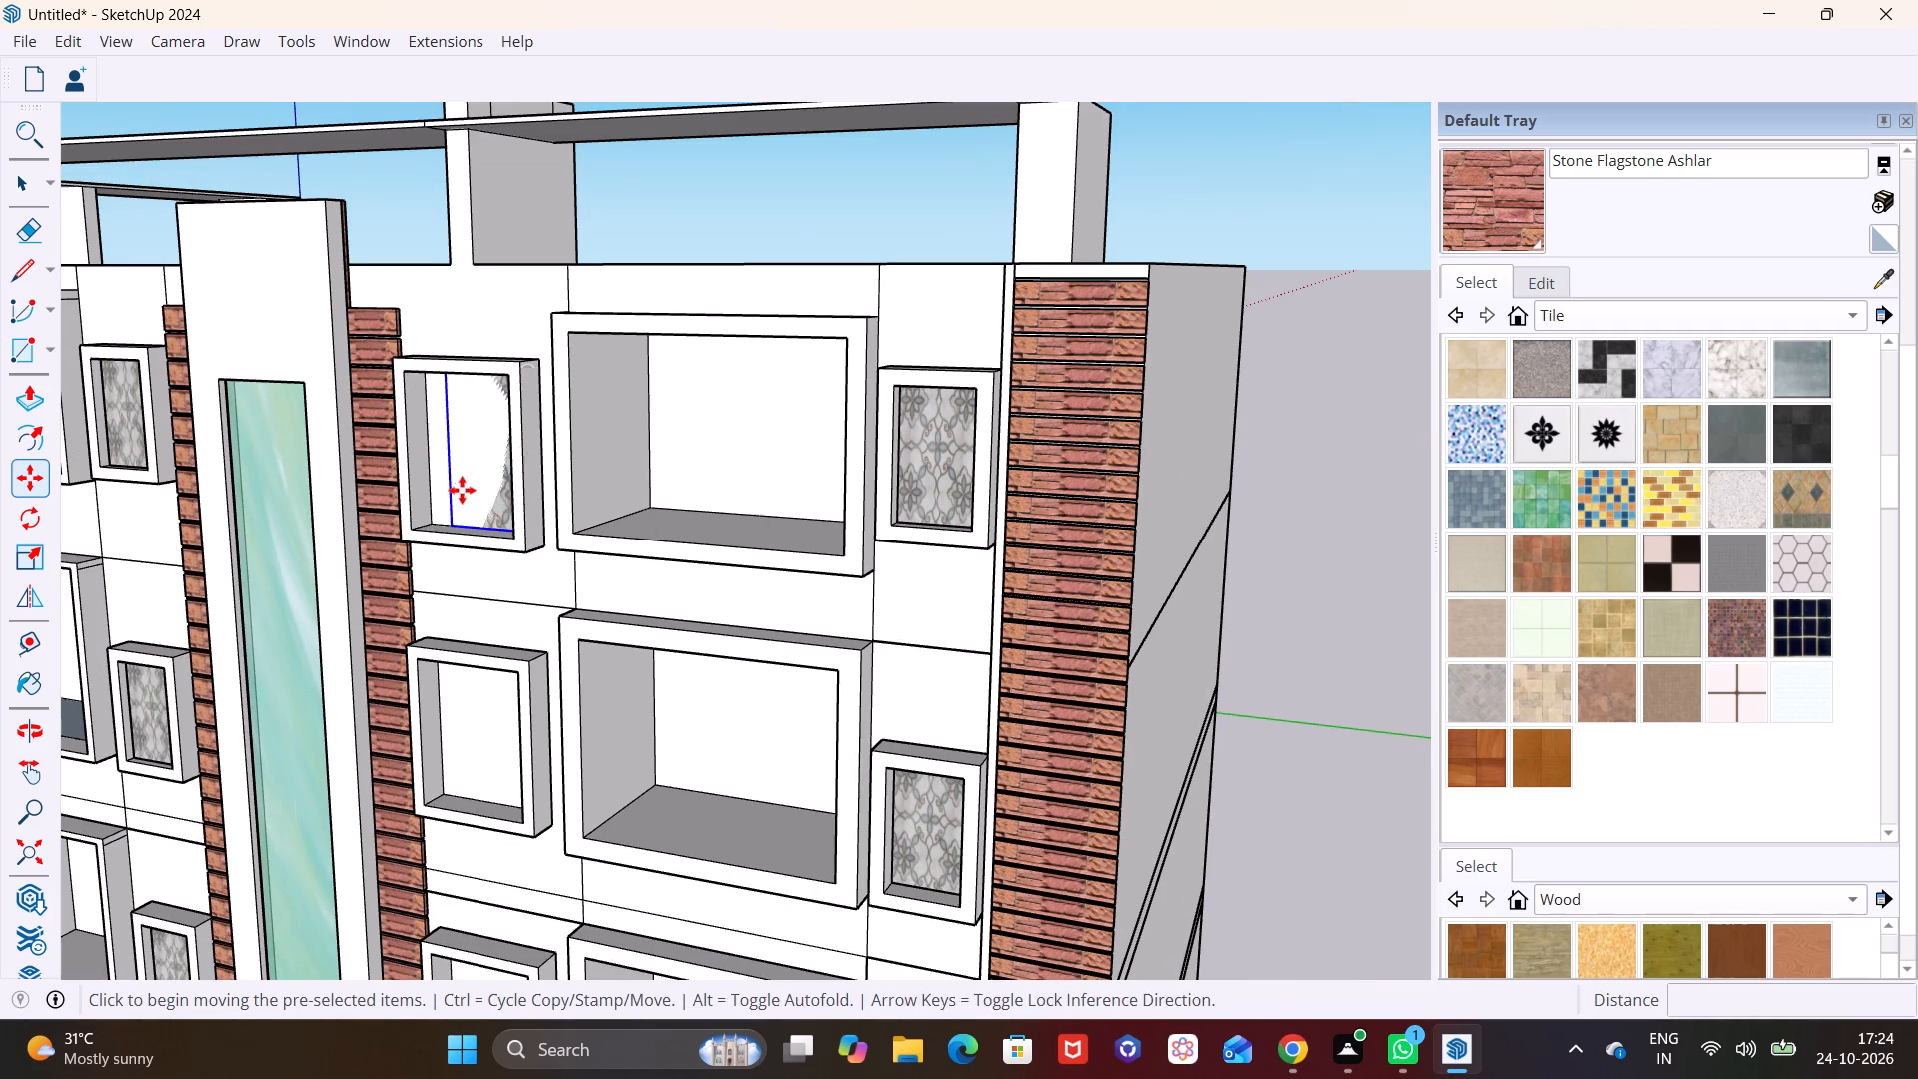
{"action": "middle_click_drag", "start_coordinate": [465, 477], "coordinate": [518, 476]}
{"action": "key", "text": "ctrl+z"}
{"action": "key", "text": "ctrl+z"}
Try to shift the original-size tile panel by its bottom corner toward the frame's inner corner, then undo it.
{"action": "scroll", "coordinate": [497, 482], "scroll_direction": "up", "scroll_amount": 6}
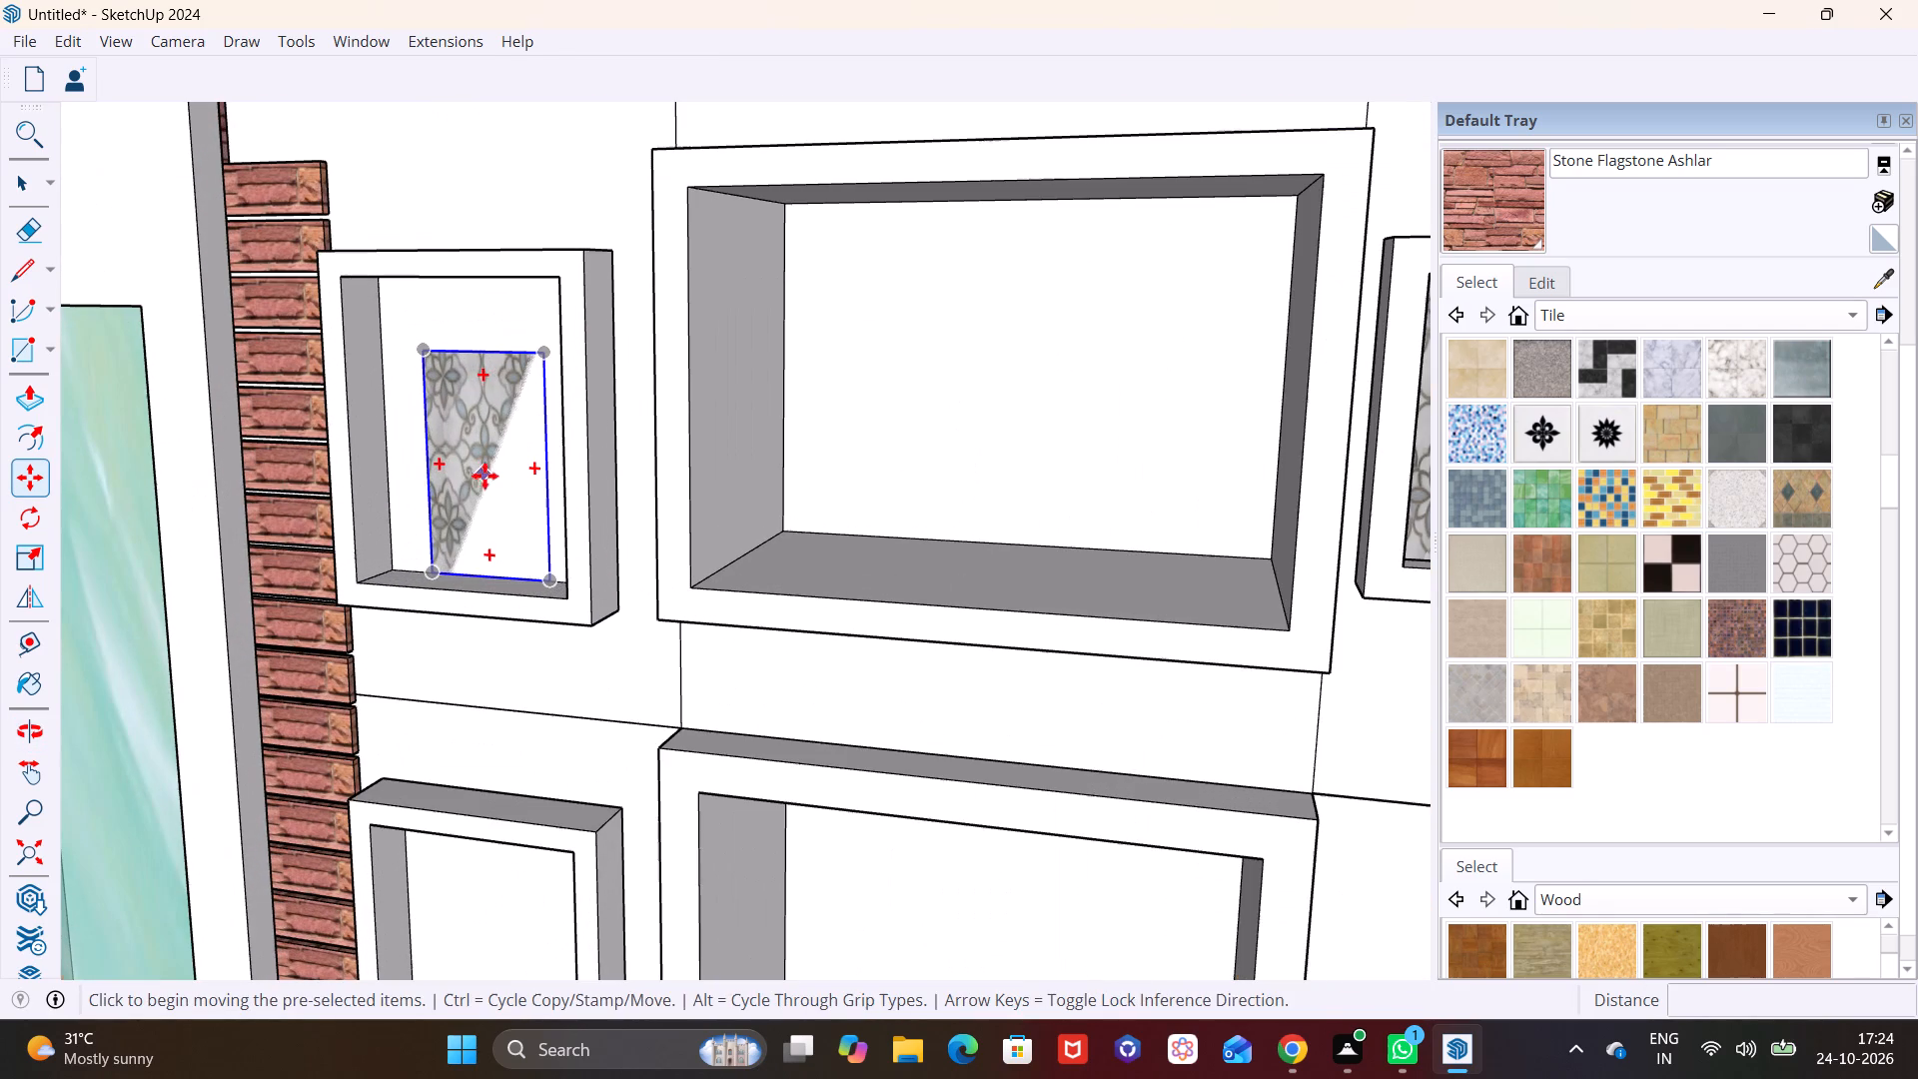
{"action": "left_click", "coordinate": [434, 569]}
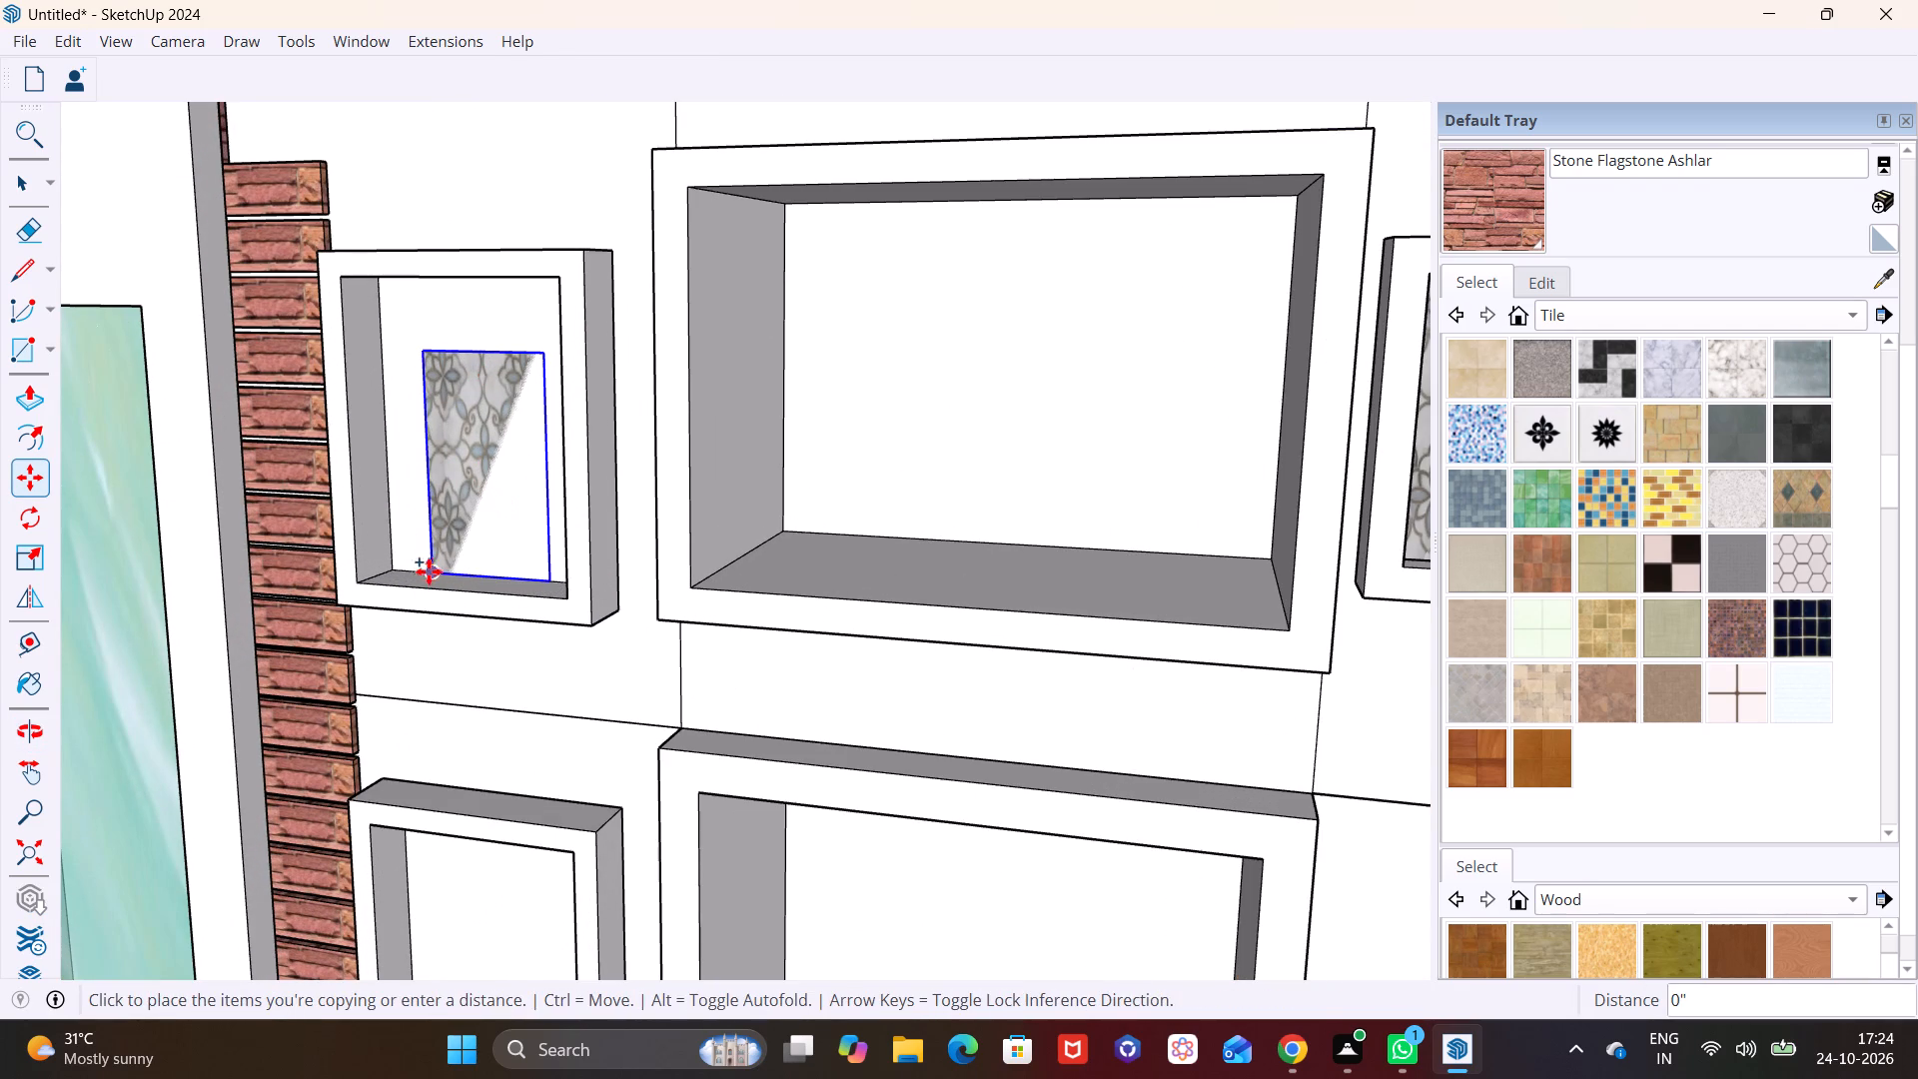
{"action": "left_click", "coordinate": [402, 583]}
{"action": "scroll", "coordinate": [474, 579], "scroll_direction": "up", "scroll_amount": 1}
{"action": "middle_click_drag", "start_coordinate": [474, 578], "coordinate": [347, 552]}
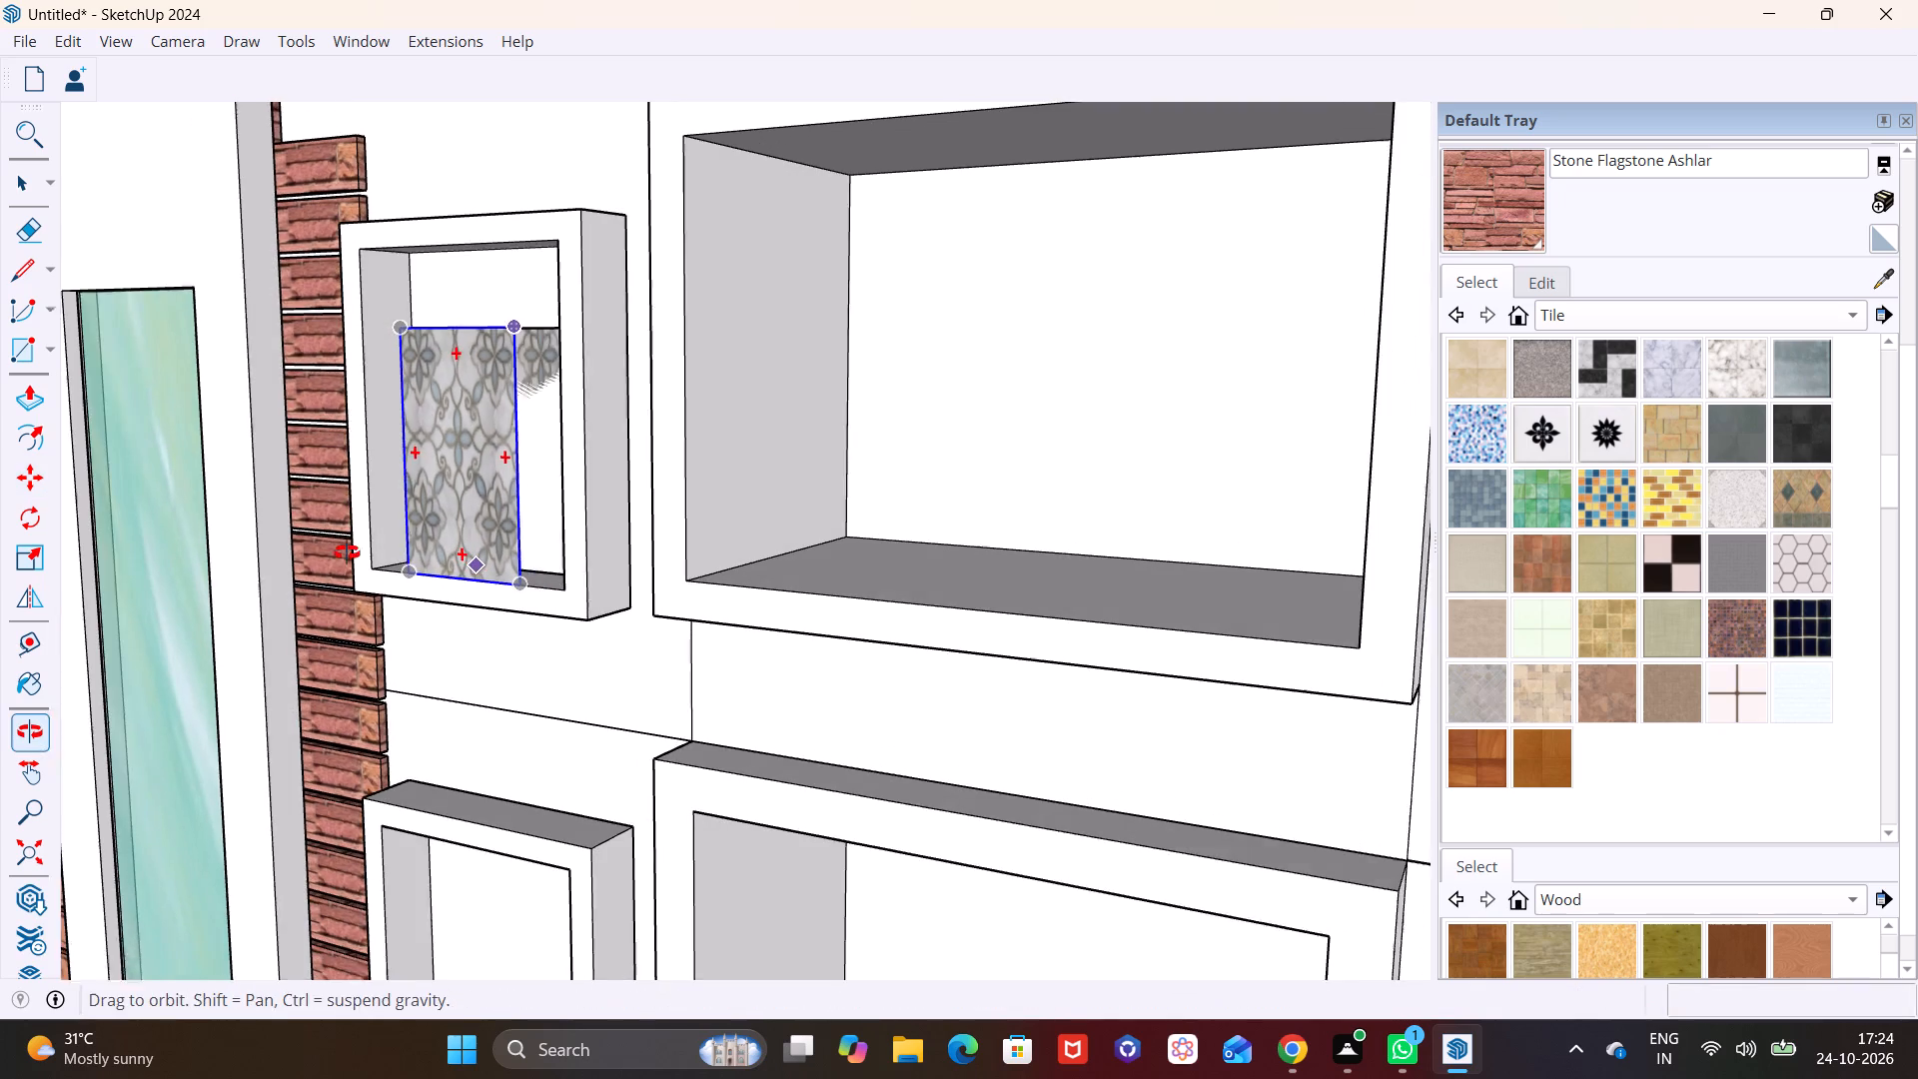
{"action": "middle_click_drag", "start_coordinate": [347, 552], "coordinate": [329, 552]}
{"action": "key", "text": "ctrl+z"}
Move the tile panel to the lower inner corner of the top window frame, on the brick strip side.
{"action": "scroll", "coordinate": [508, 467], "scroll_direction": "up", "scroll_amount": 3}
{"action": "middle_click_drag", "start_coordinate": [509, 470], "coordinate": [616, 518]}
{"action": "key", "text": "space"}
{"action": "left_click", "coordinate": [426, 285]}
{"action": "key", "text": "n"}
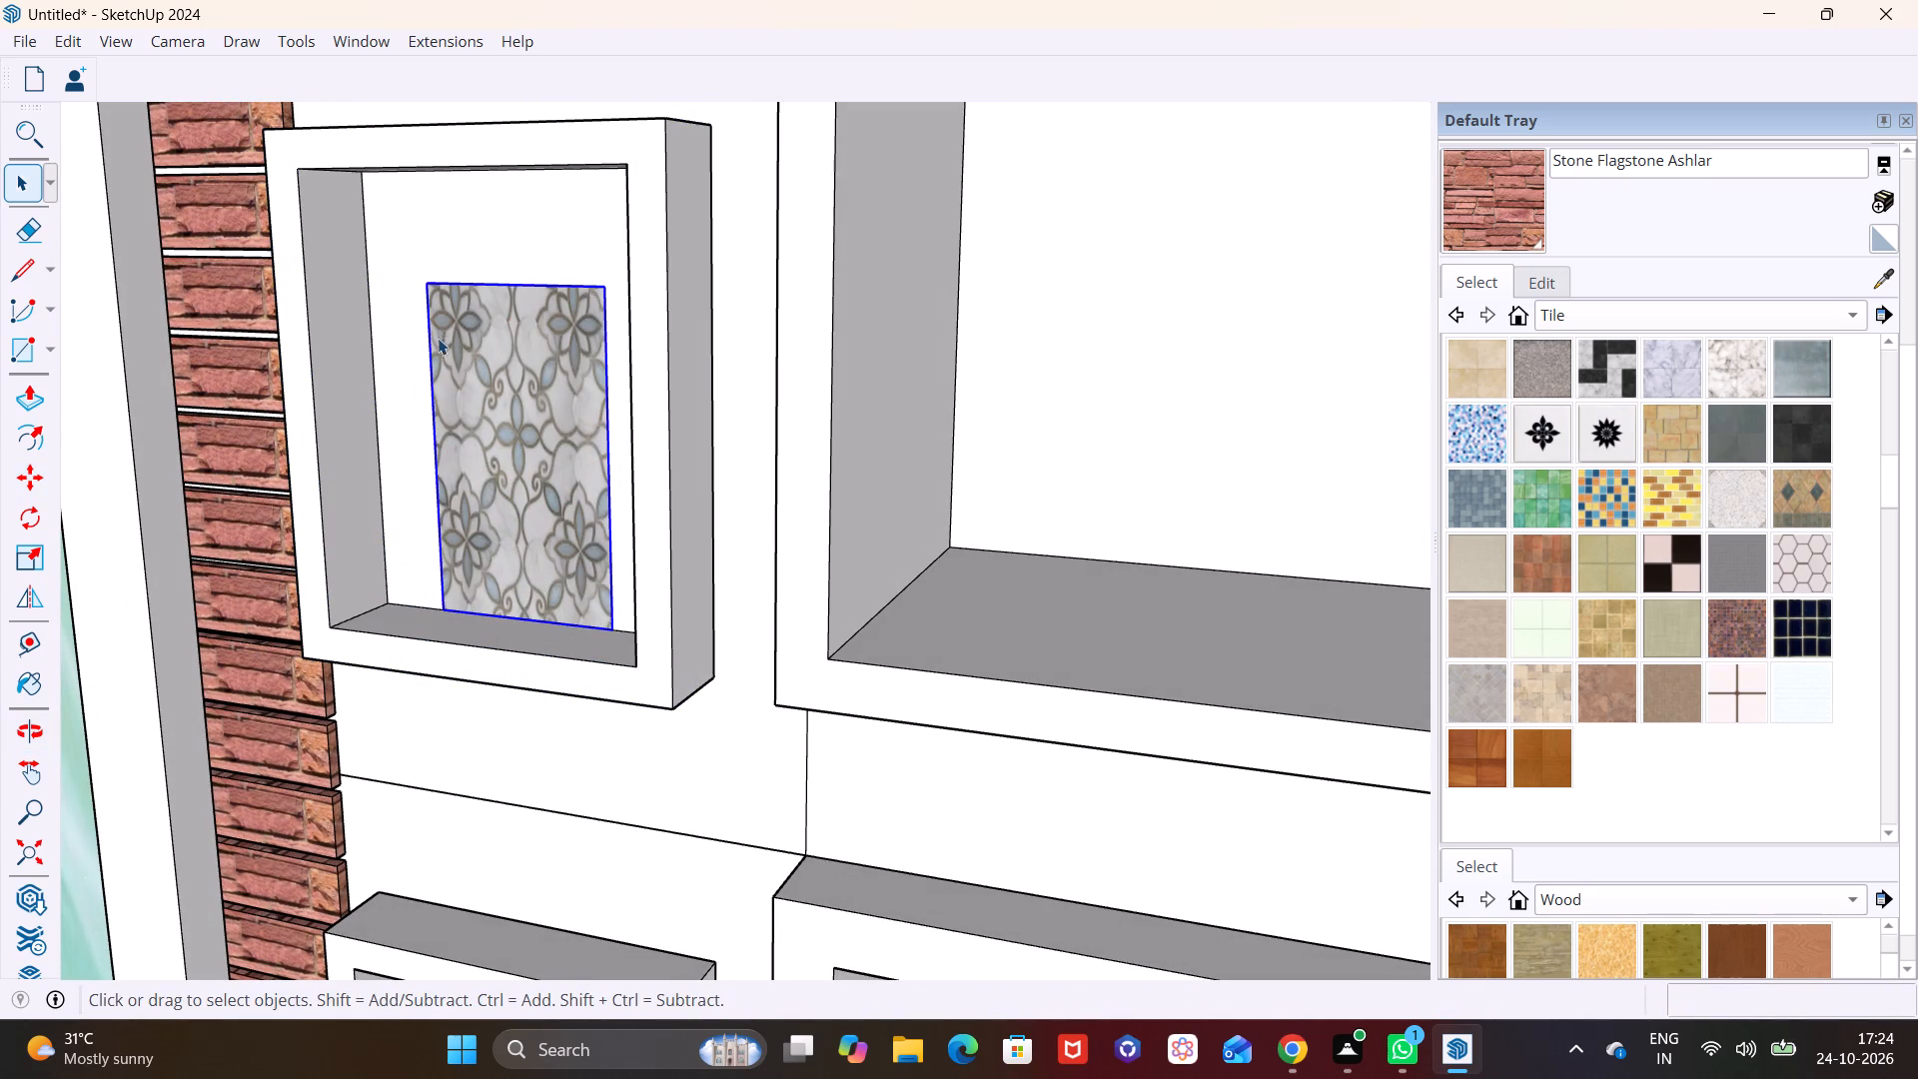
{"action": "key", "text": "m"}
{"action": "left_click", "coordinate": [456, 603]}
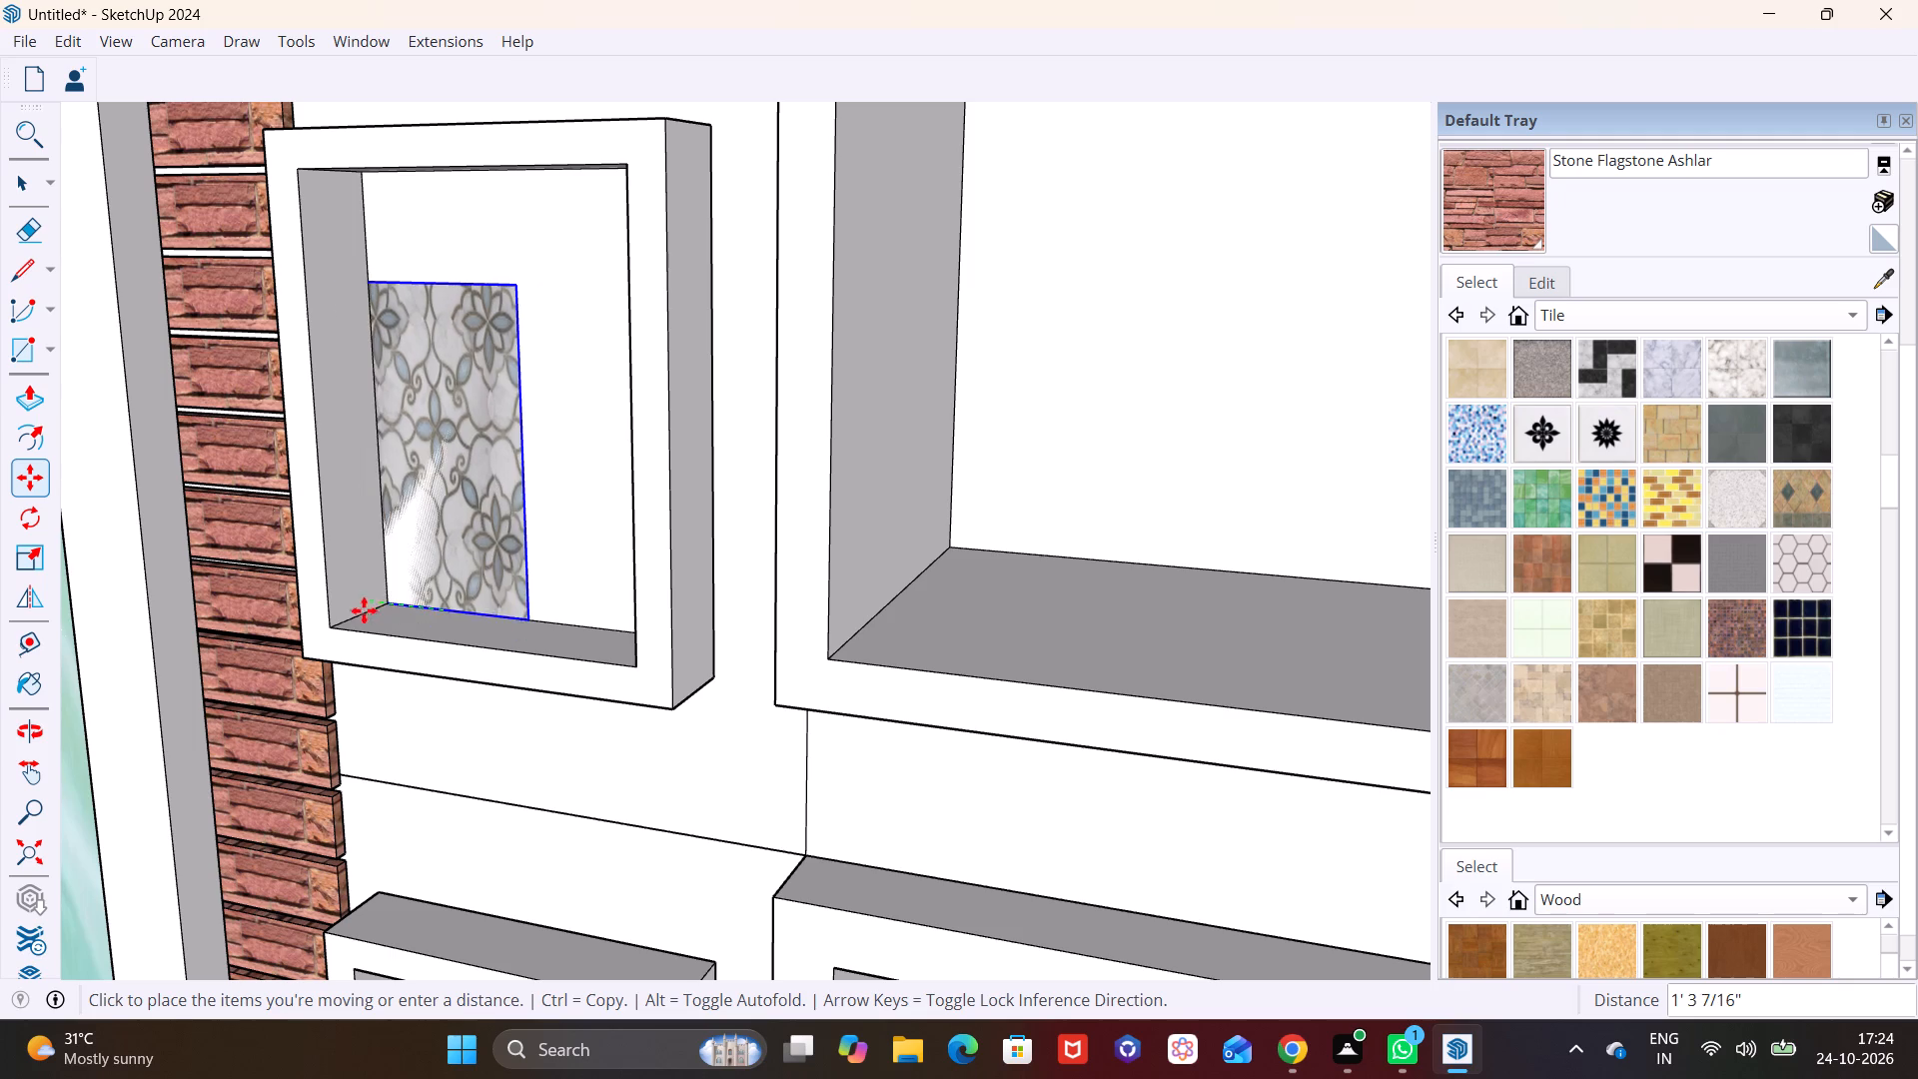
{"action": "left_click", "coordinate": [364, 611]}
Scale the tile panel 1.61 in width and stretch it upward to fill the top window frame's opening.
{"action": "key", "text": "space"}
{"action": "left_click", "coordinate": [473, 536]}
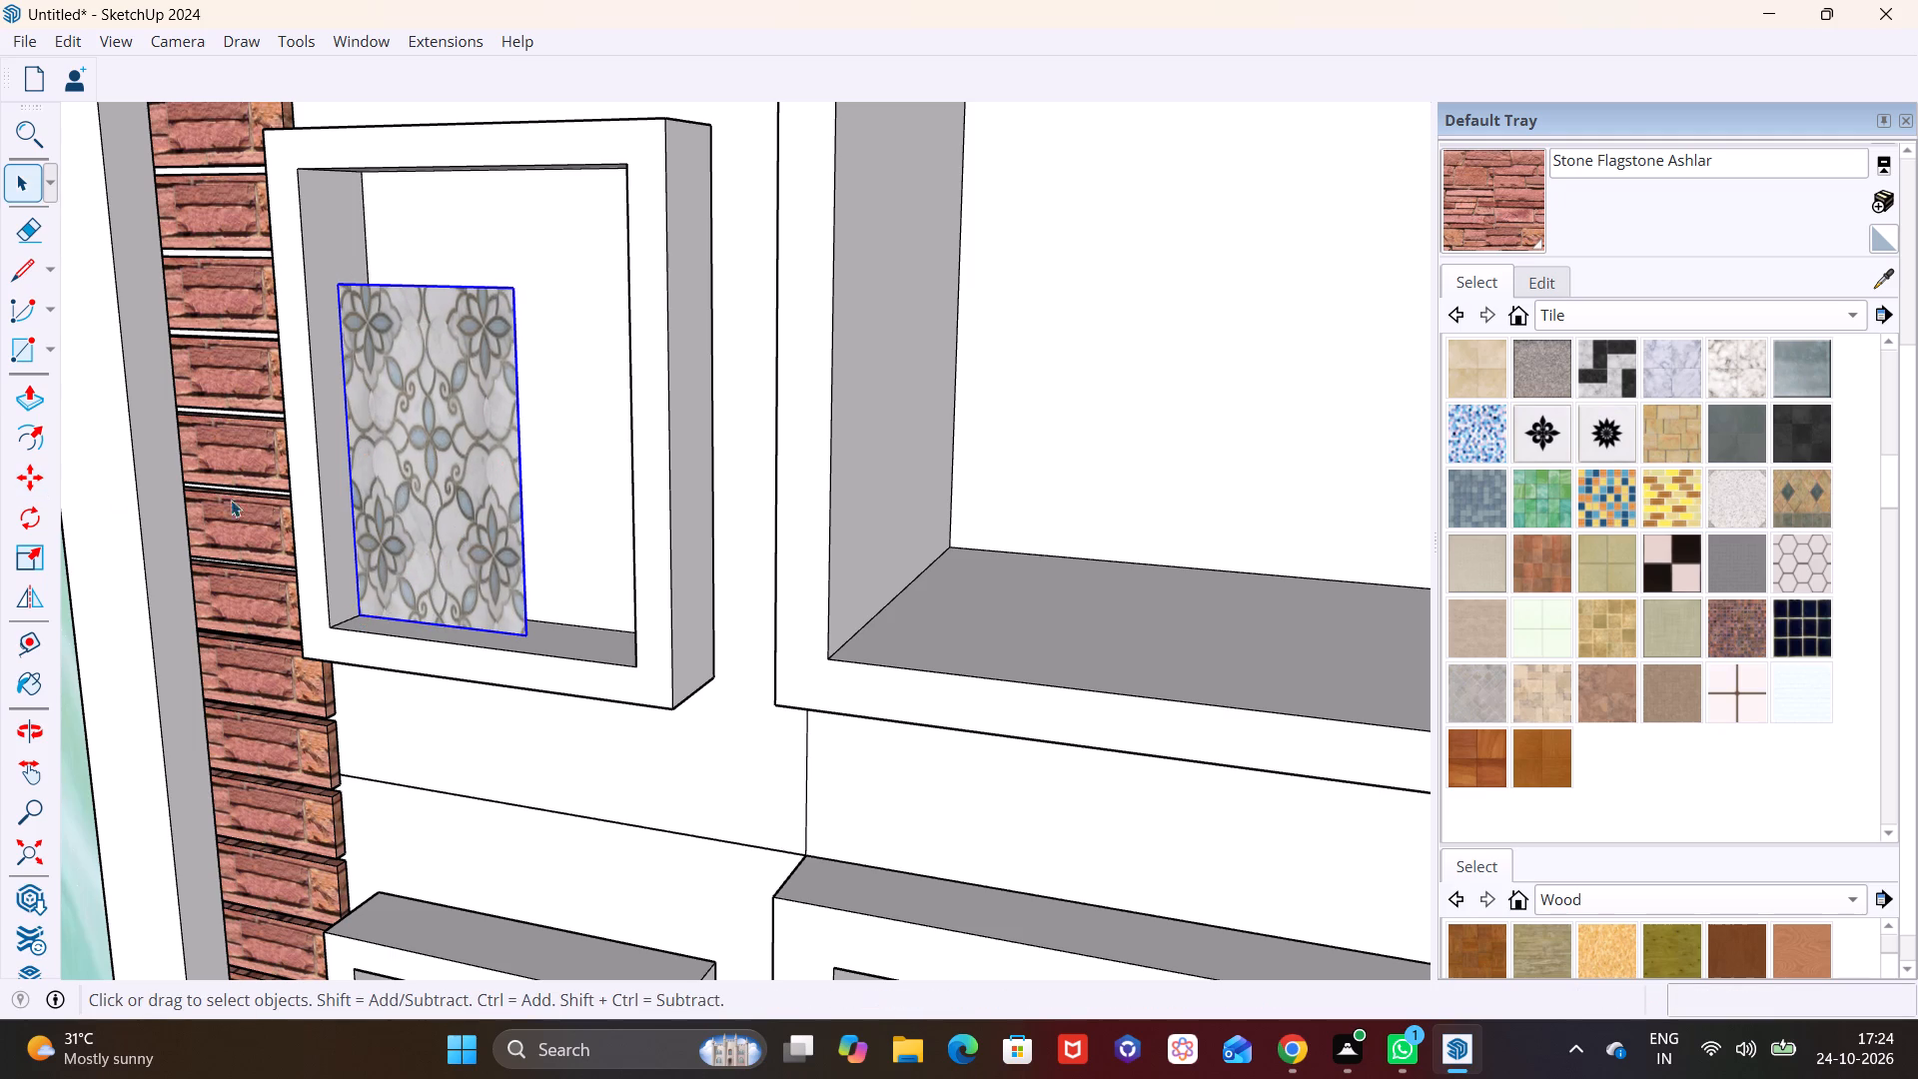
{"action": "left_click", "coordinate": [33, 555]}
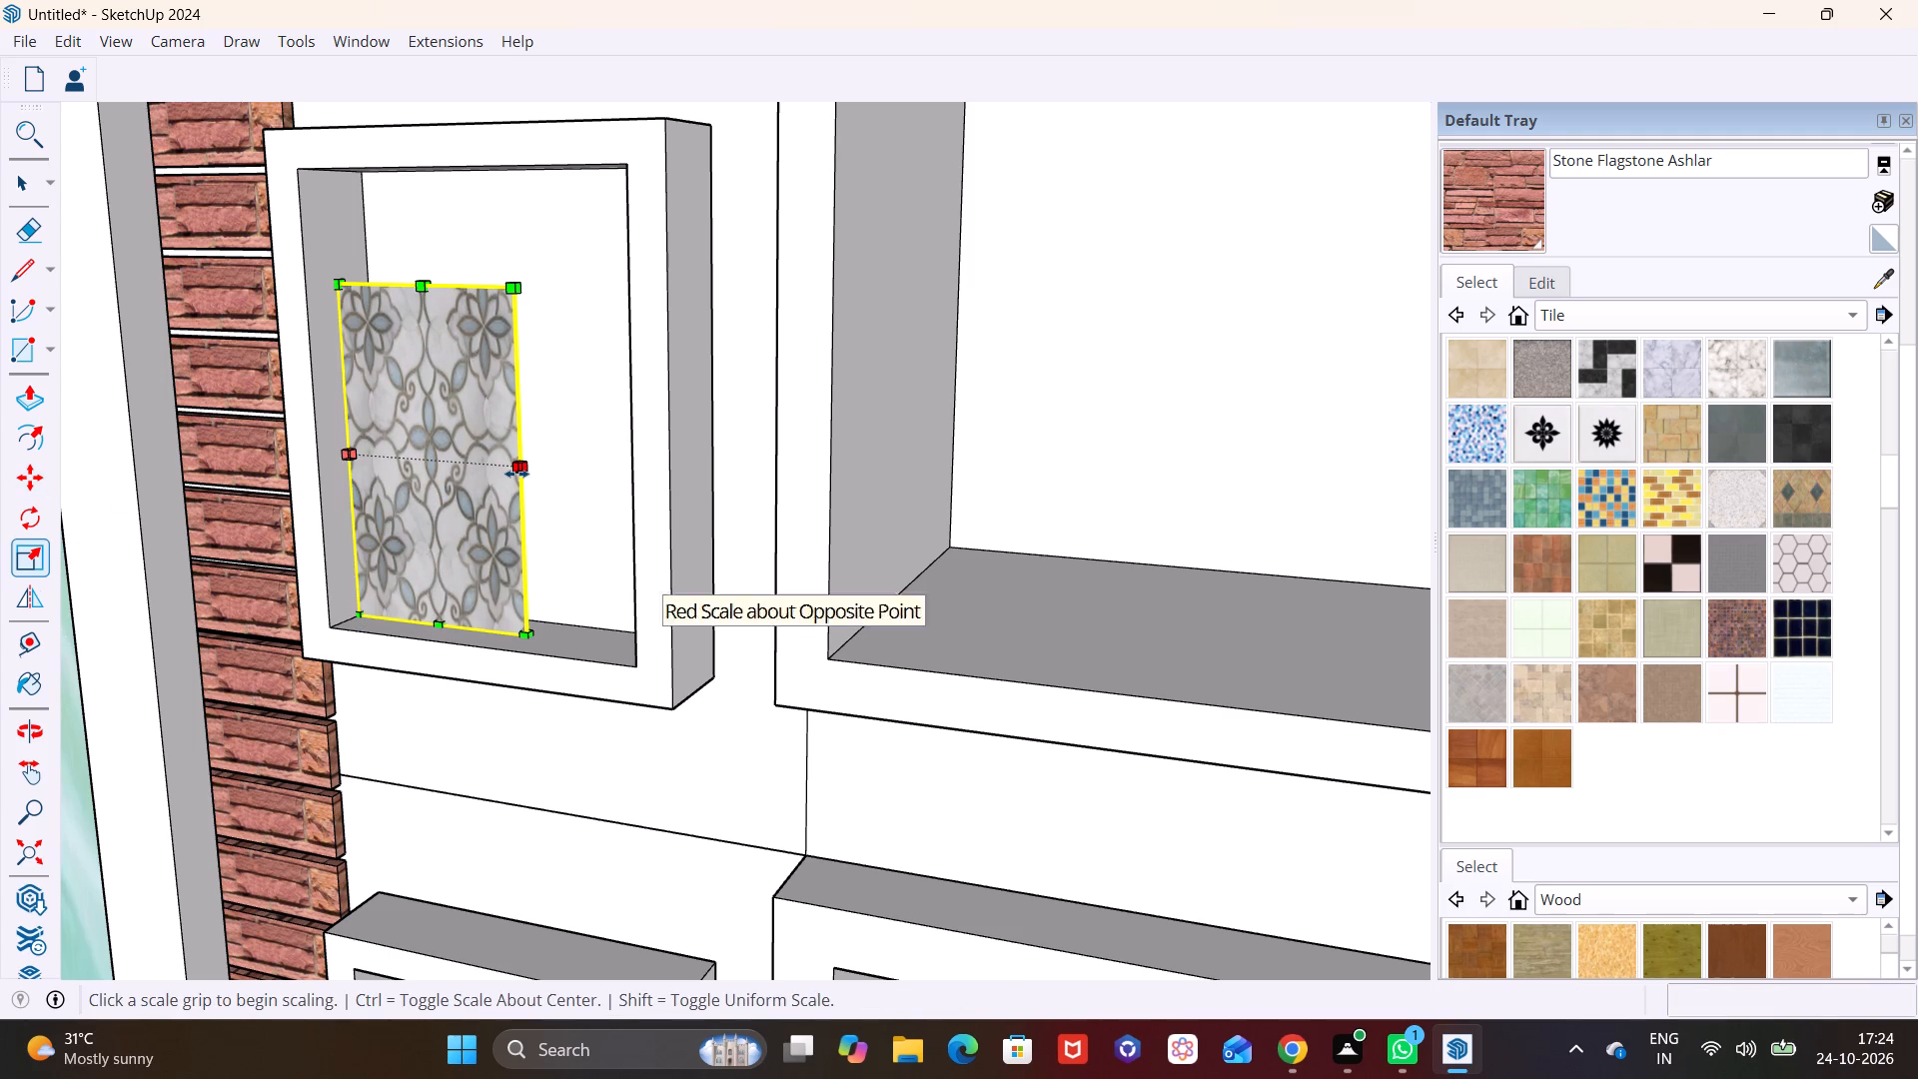
{"action": "left_click", "coordinate": [516, 474]}
{"action": "left_click", "coordinate": [634, 481]}
{"action": "left_click", "coordinate": [478, 288]}
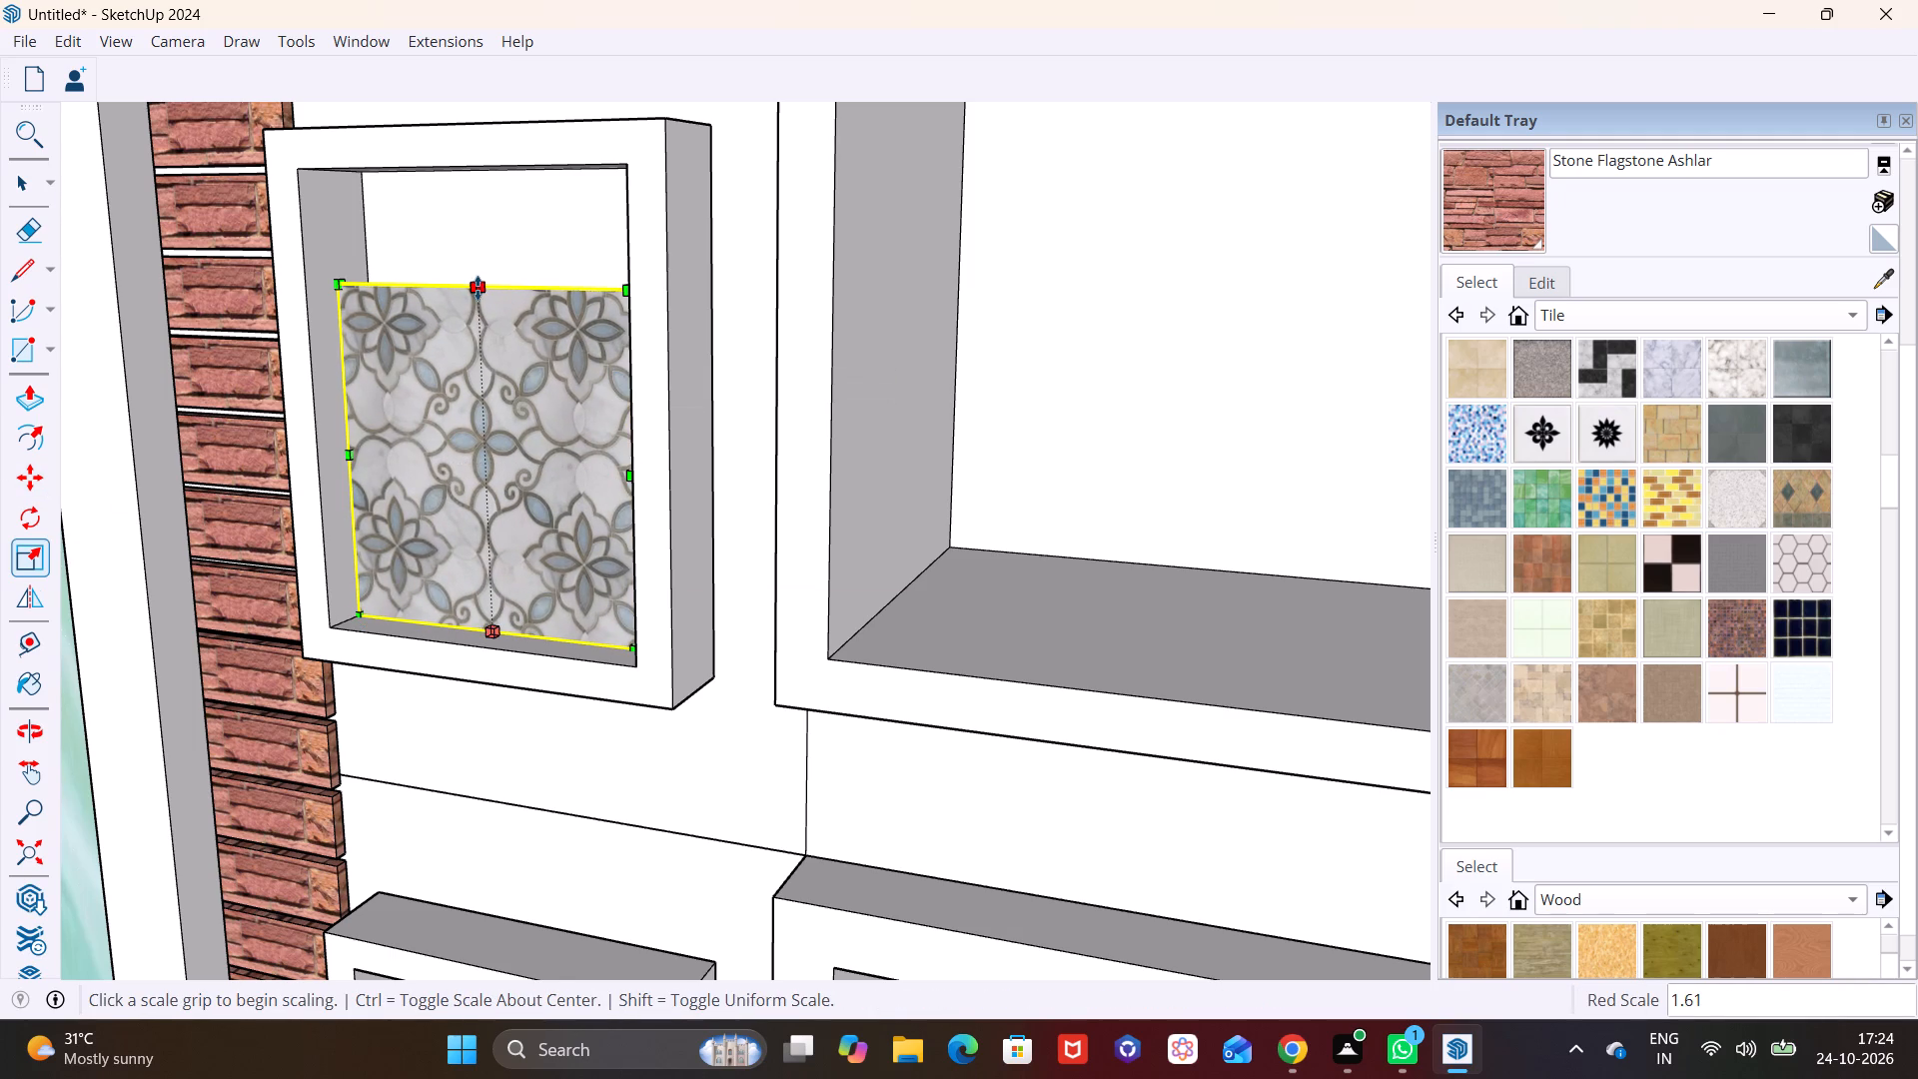
{"action": "left_click", "coordinate": [473, 278]}
{"action": "left_click_drag", "start_coordinate": [474, 273], "coordinate": [464, 158]}
Copy the scaled tile panel straight down into the window frame directly below the top one.
{"action": "scroll", "coordinate": [461, 428], "scroll_direction": "down", "scroll_amount": 7}
{"action": "middle_click_drag", "start_coordinate": [499, 435], "coordinate": [574, 390]}
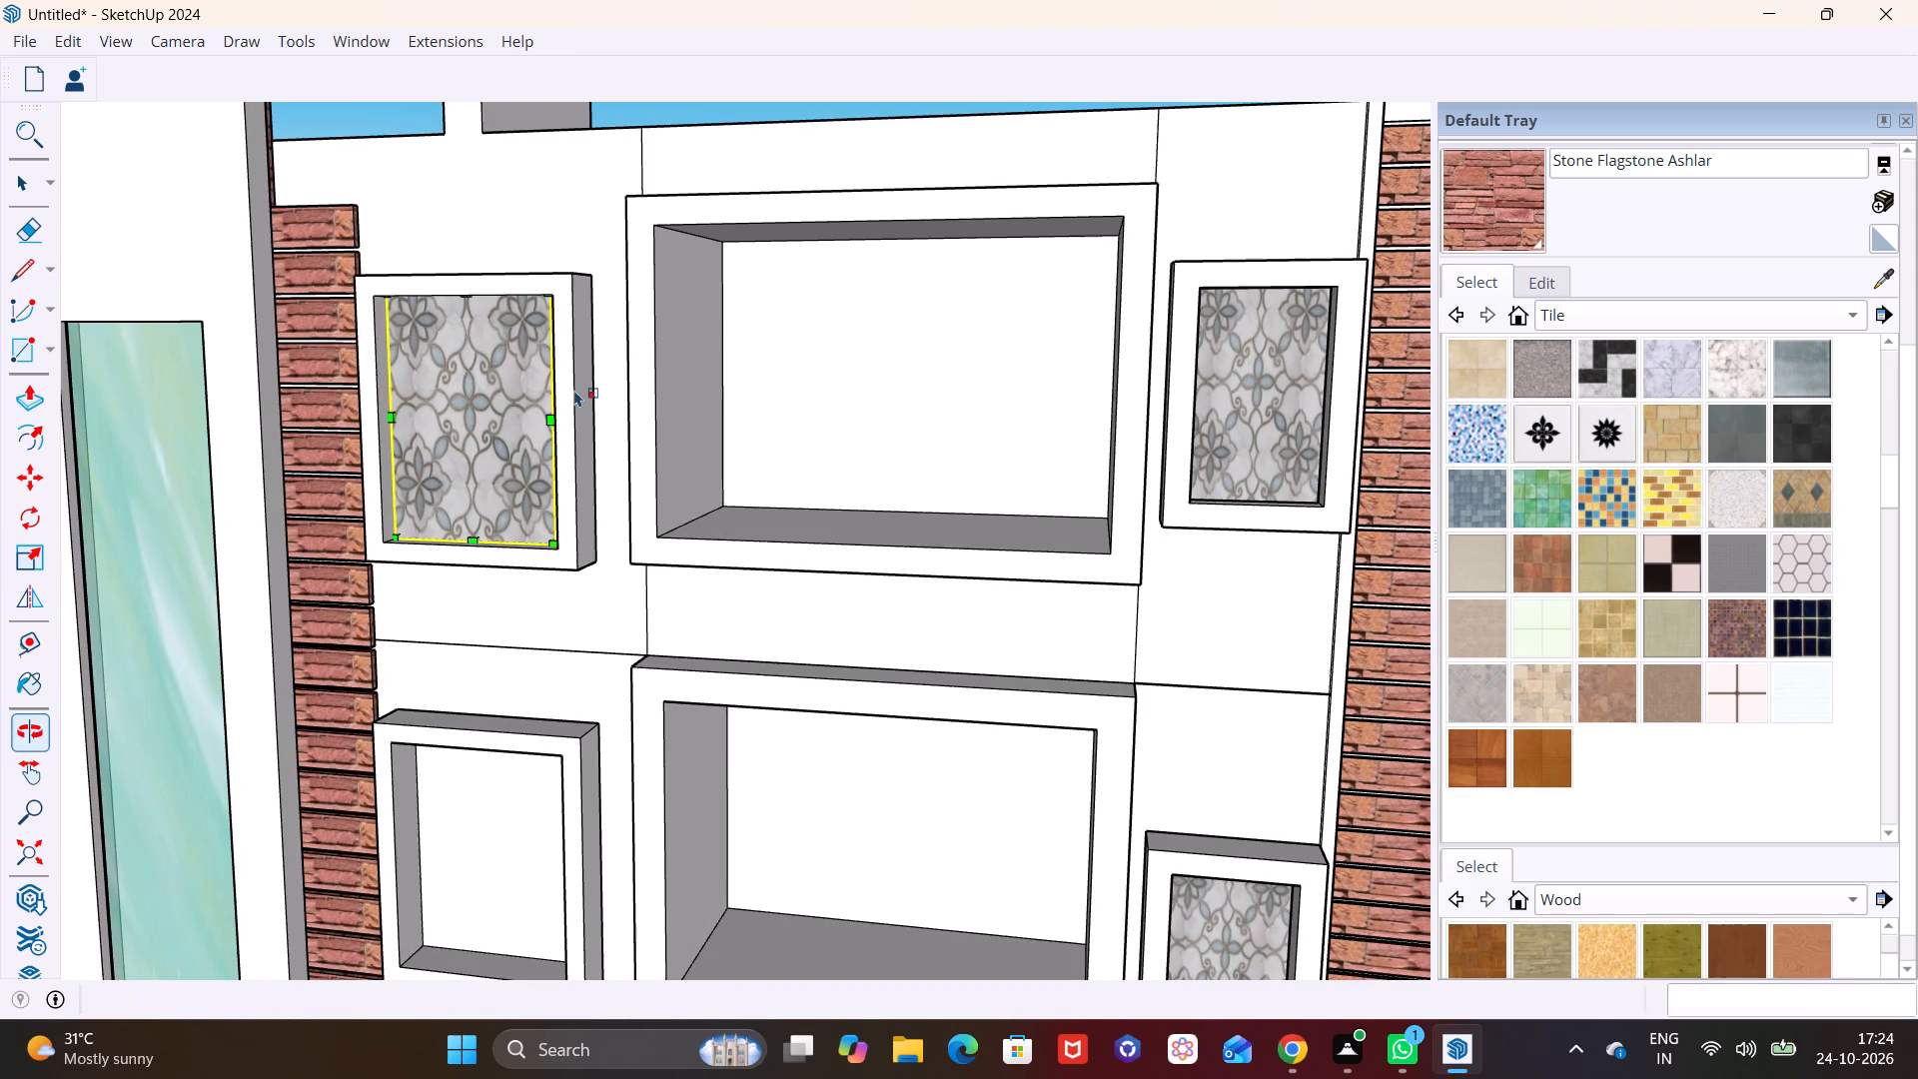
{"action": "key", "text": "space"}
{"action": "left_click", "coordinate": [466, 461]}
{"action": "key", "text": "m"}
{"action": "left_click", "coordinate": [401, 322]}
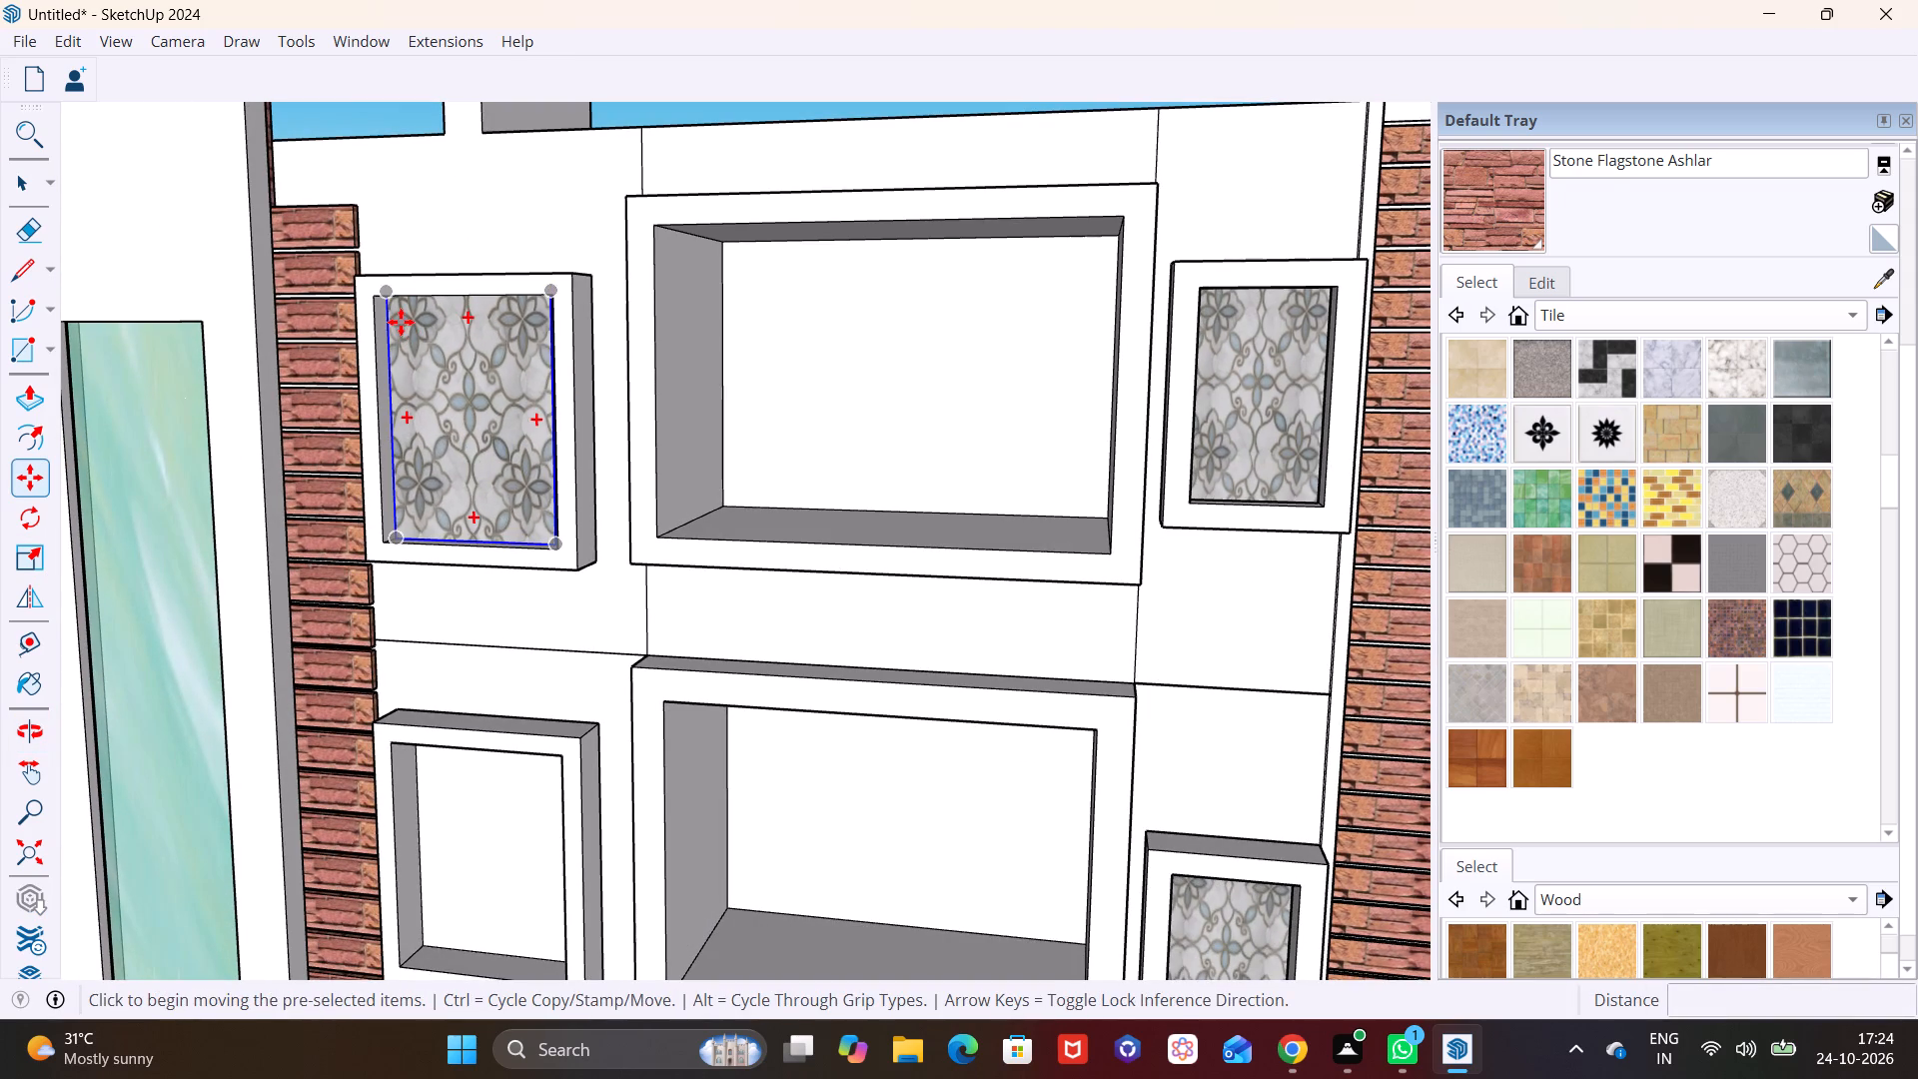
{"action": "middle_click_drag", "start_coordinate": [384, 718], "coordinate": [469, 471], "text": "shift"}
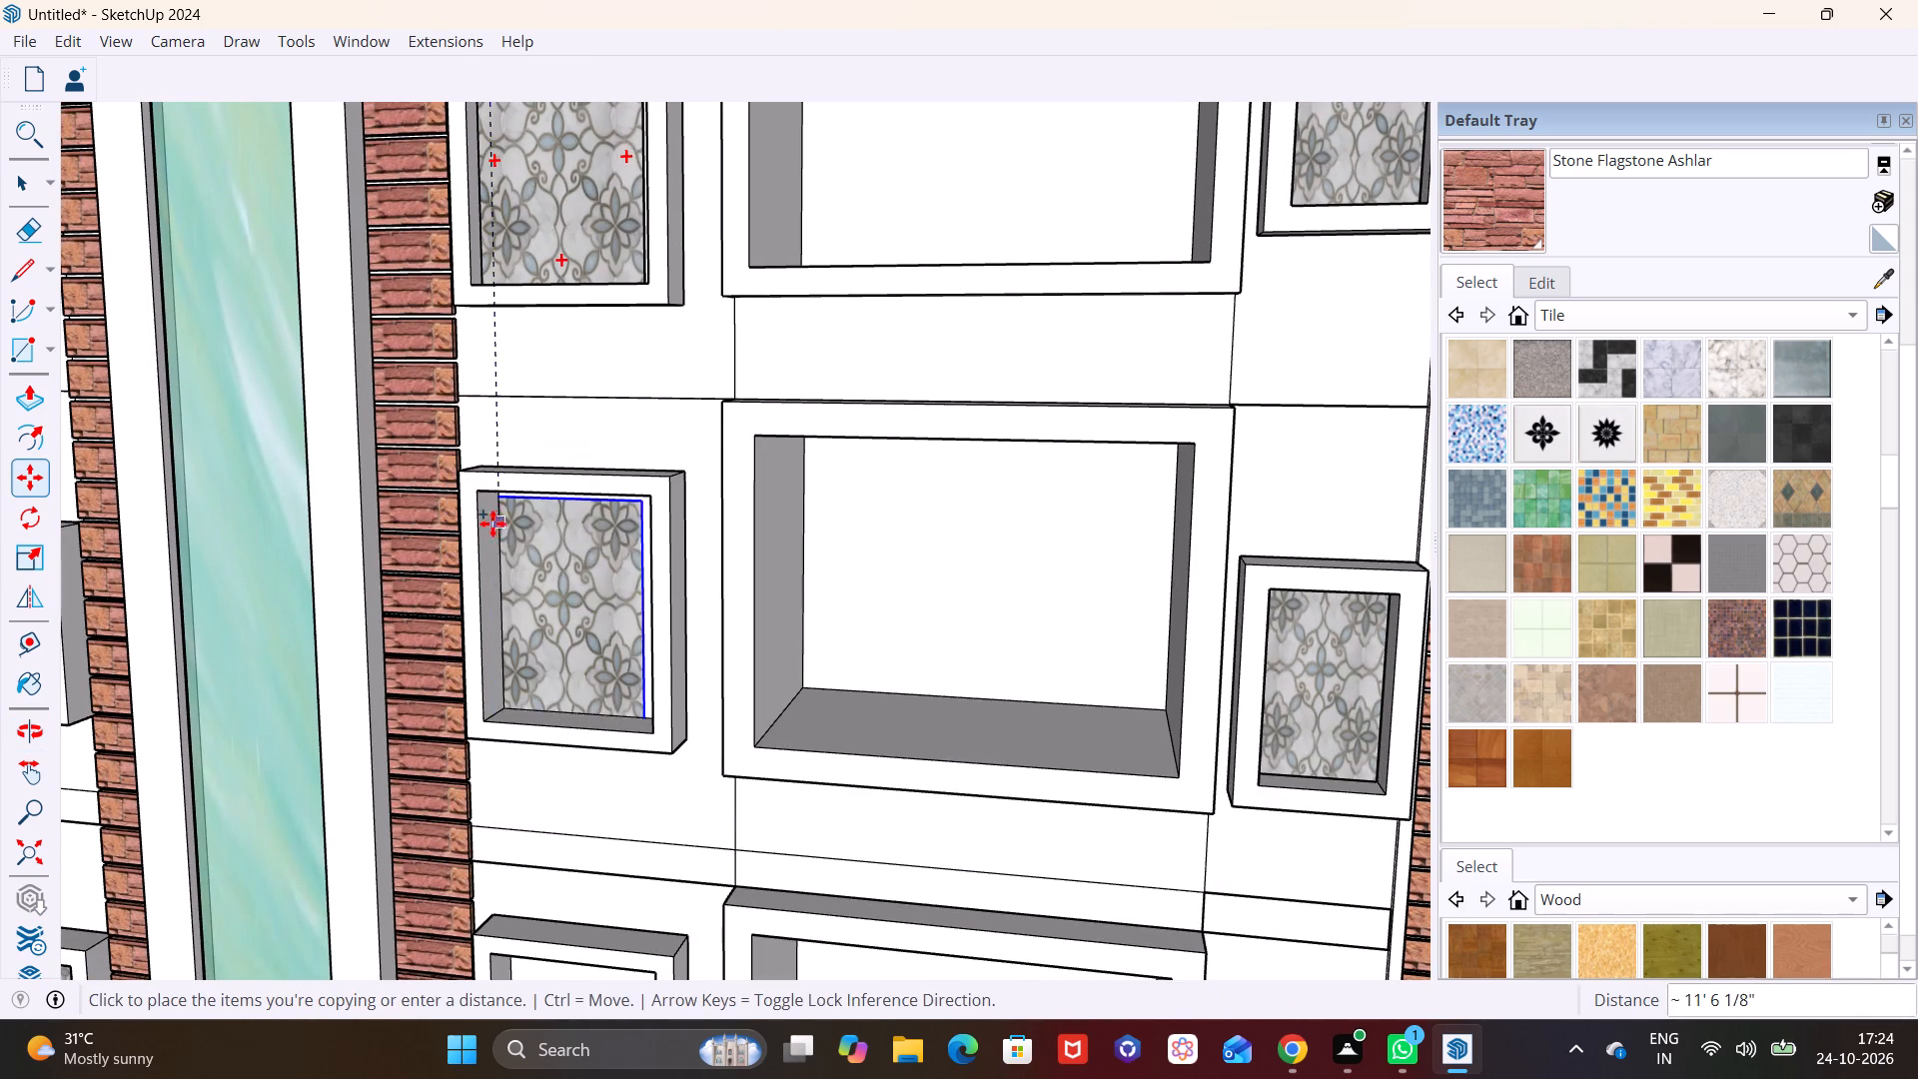
{"action": "left_click", "coordinate": [488, 524]}
Copy the tile panel down into the two remaining empty window frames of the same column, one after the other.
{"action": "middle_click_drag", "start_coordinate": [506, 577], "coordinate": [492, 345]}
{"action": "left_click", "coordinate": [512, 334]}
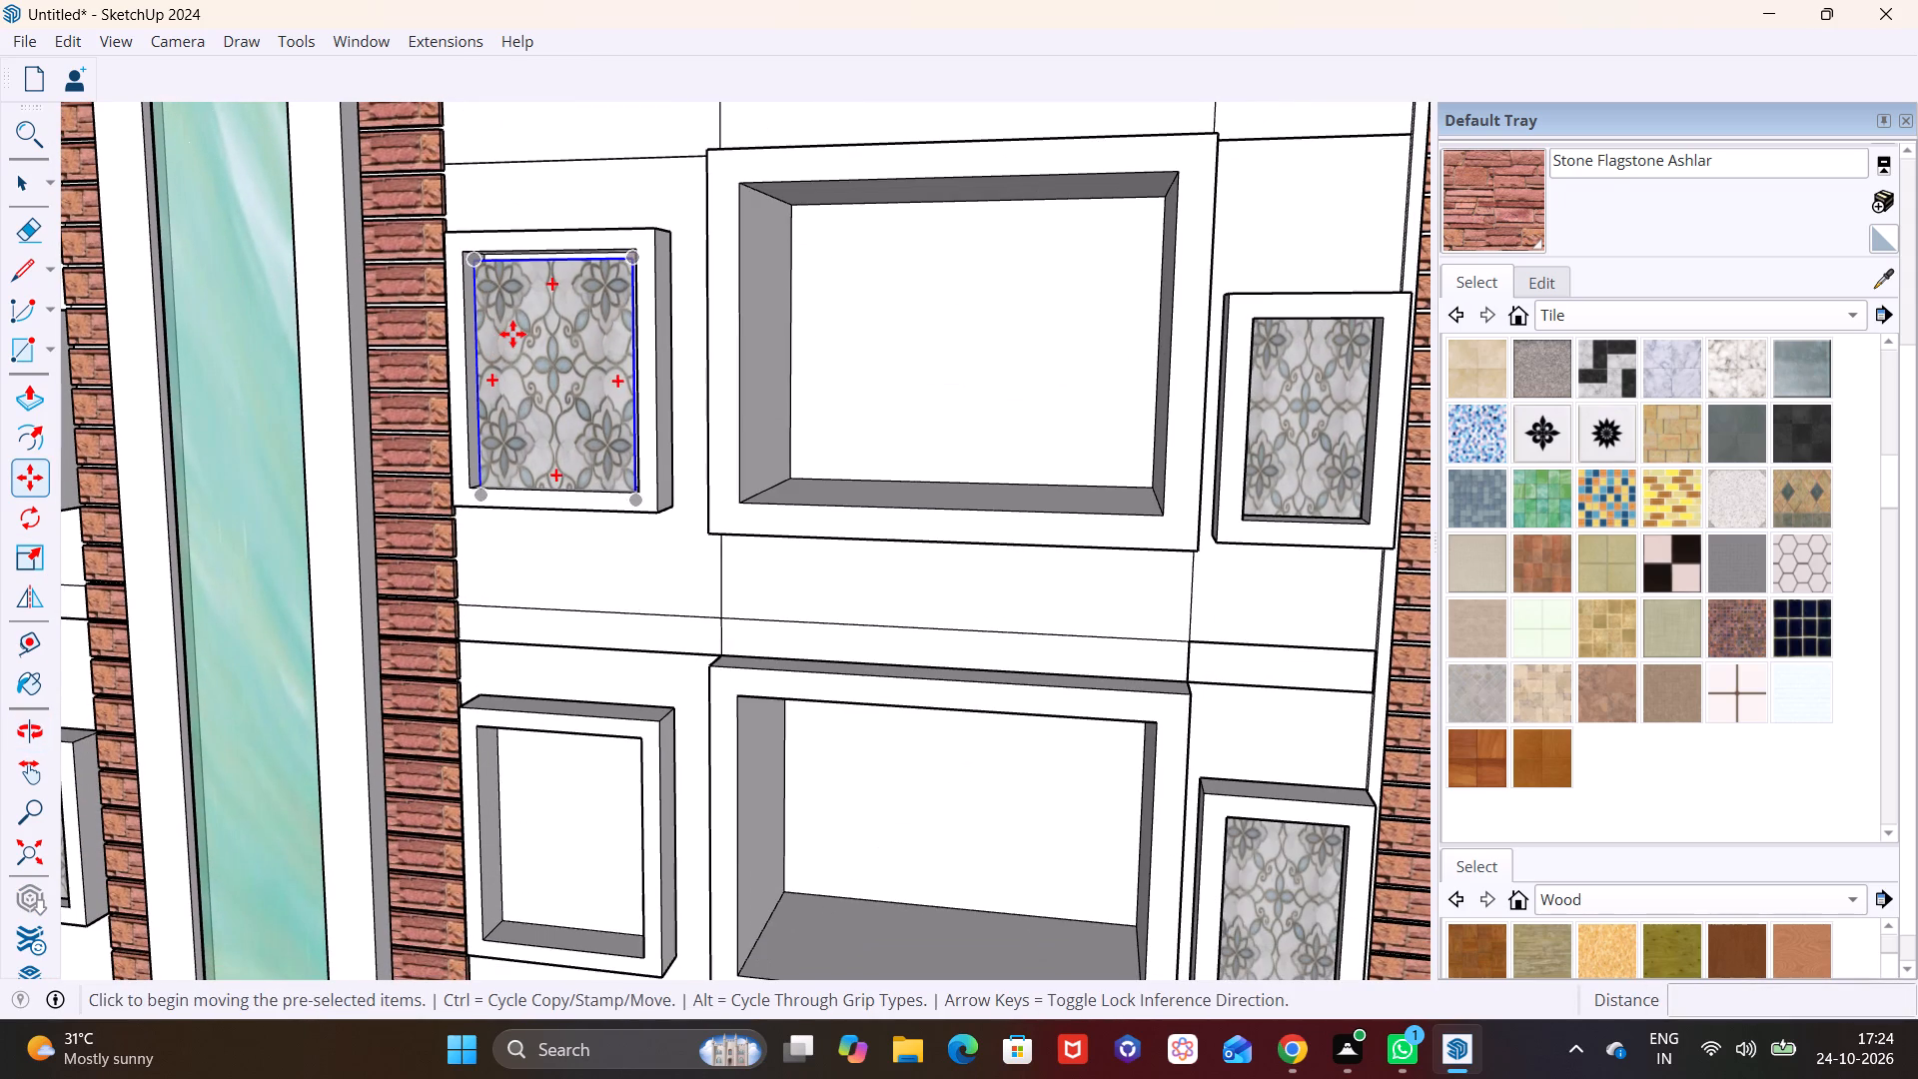
{"action": "middle_click_drag", "start_coordinate": [514, 727], "coordinate": [513, 439], "text": "shift"}
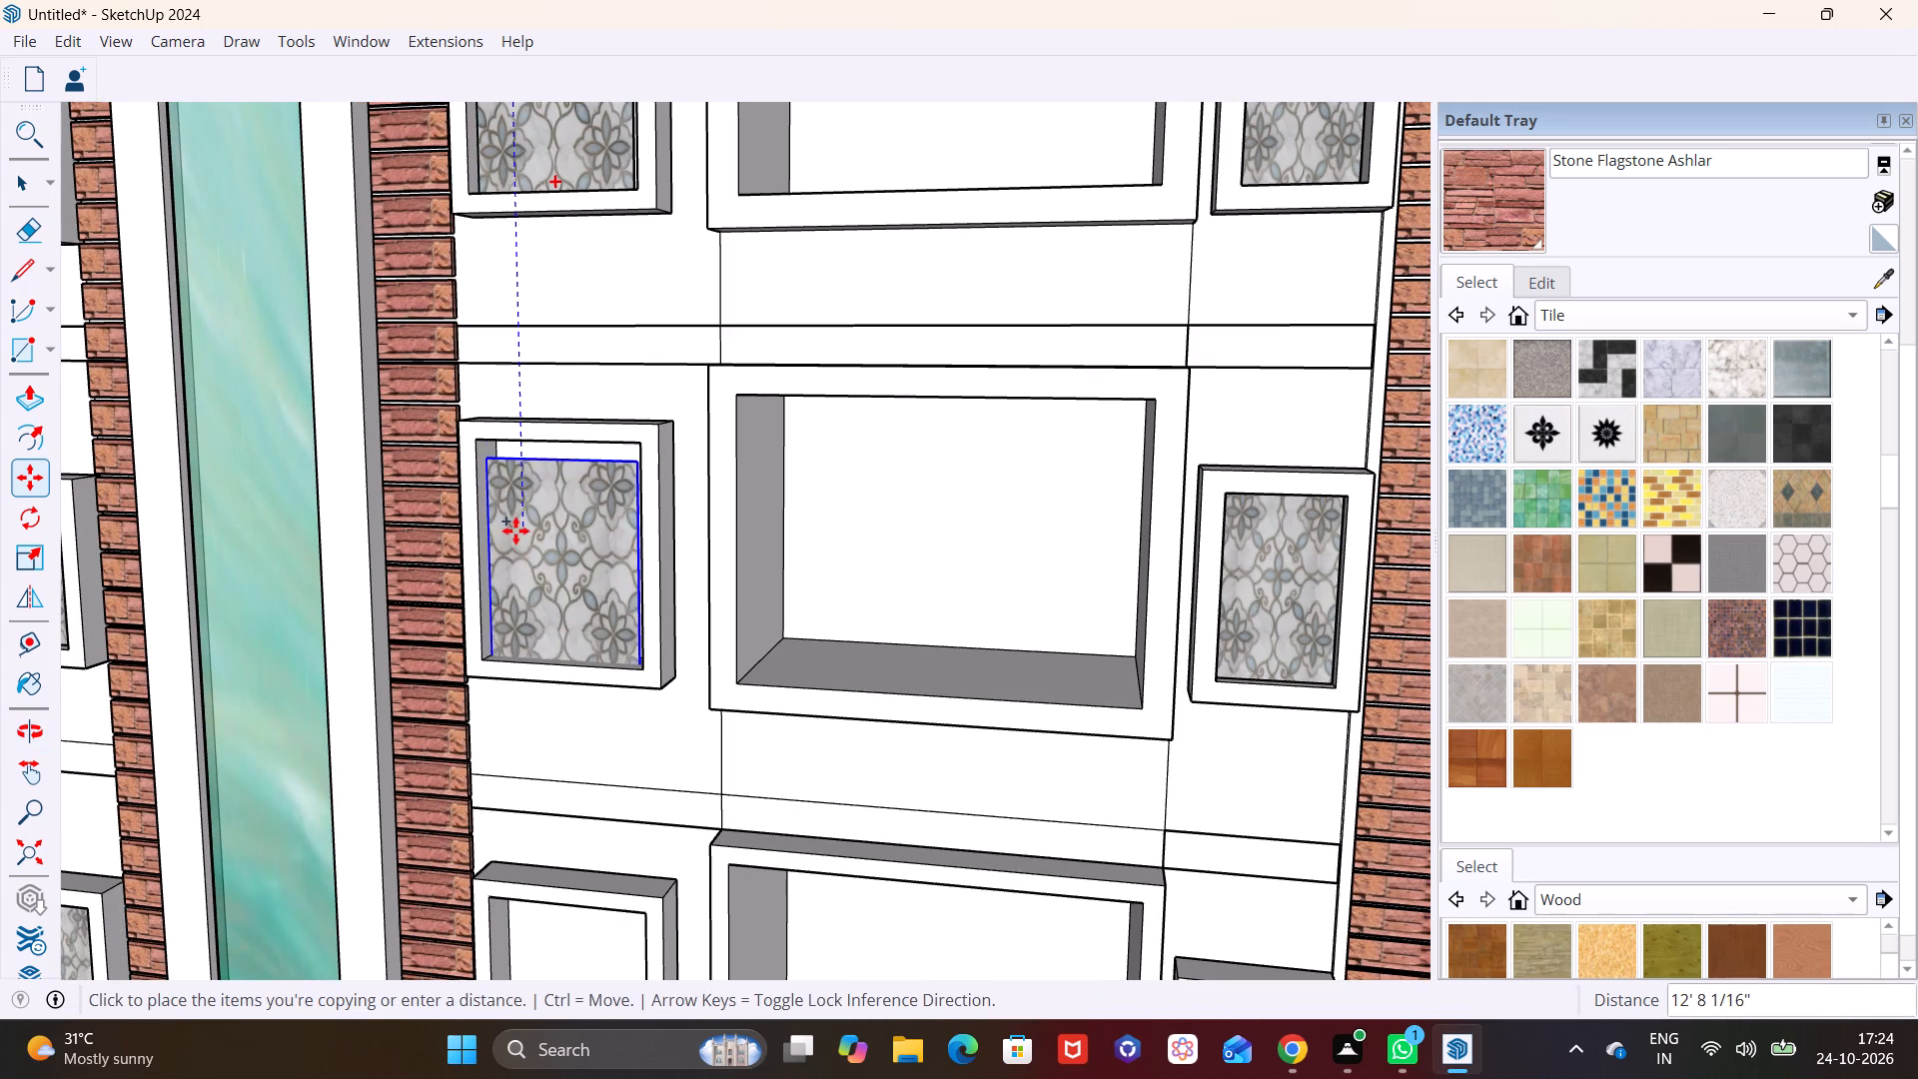
{"action": "left_click", "coordinate": [525, 508]}
{"action": "scroll", "coordinate": [530, 548], "scroll_direction": "down", "scroll_amount": 3}
{"action": "middle_click_drag", "start_coordinate": [533, 553], "coordinate": [523, 341], "text": "shift"}
{"action": "left_click", "coordinate": [523, 349]}
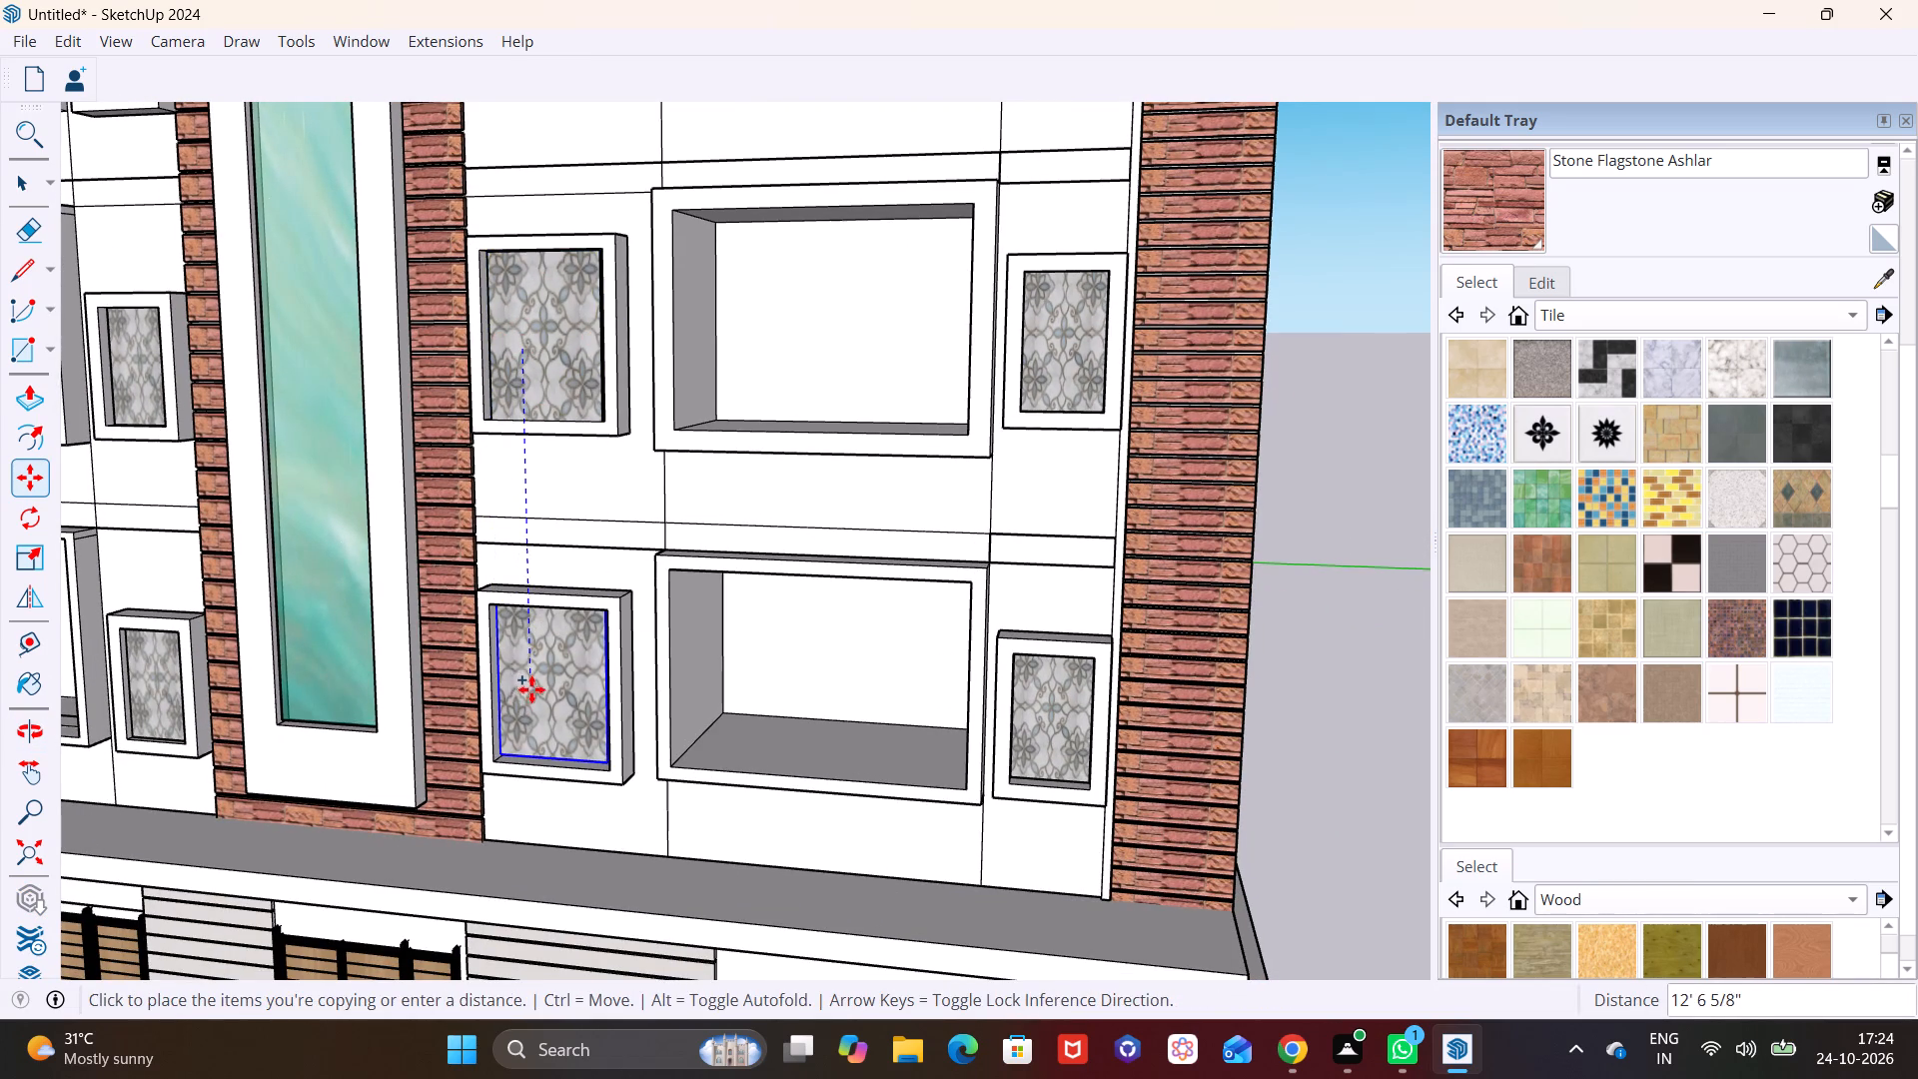
{"action": "left_click", "coordinate": [533, 687]}
{"action": "key", "text": "space"}
{"action": "left_click", "coordinate": [642, 509]}
{"action": "scroll", "coordinate": [640, 481], "scroll_direction": "down", "scroll_amount": 2}
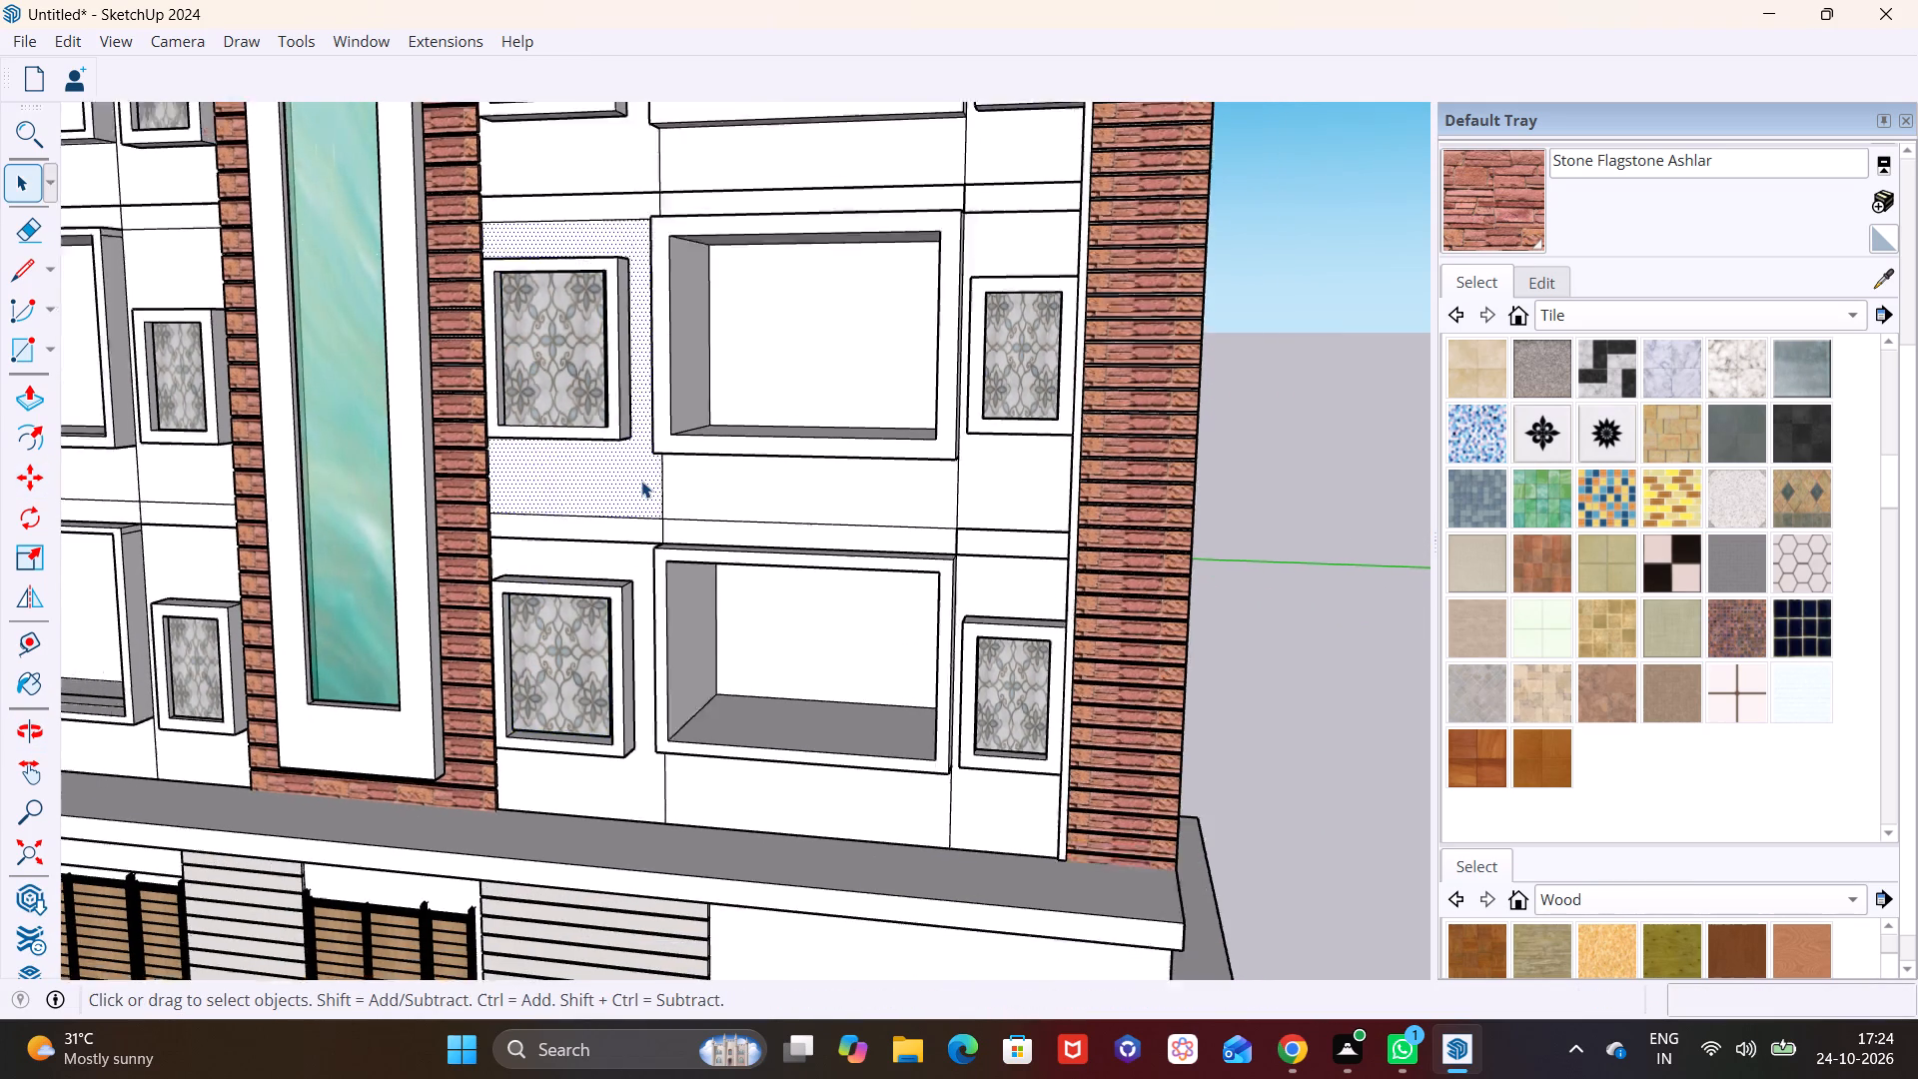
{"action": "scroll", "coordinate": [641, 481], "scroll_direction": "down", "scroll_amount": 1}
{"action": "scroll", "coordinate": [705, 489], "scroll_direction": "up", "scroll_amount": 4}
{"action": "left_click", "coordinate": [1360, 561]}
Delete the four vertical dividing lines above and below the lowest large window box between the glass strip and the building corner.
{"action": "scroll", "coordinate": [882, 487], "scroll_direction": "down", "scroll_amount": 4}
{"action": "middle_click_drag", "start_coordinate": [853, 501], "coordinate": [1088, 469]}
{"action": "scroll", "coordinate": [908, 454], "scroll_direction": "up", "scroll_amount": 2}
{"action": "middle_click_drag", "start_coordinate": [890, 452], "coordinate": [798, 430], "text": "shift"}
{"action": "scroll", "coordinate": [779, 436], "scroll_direction": "up", "scroll_amount": 3}
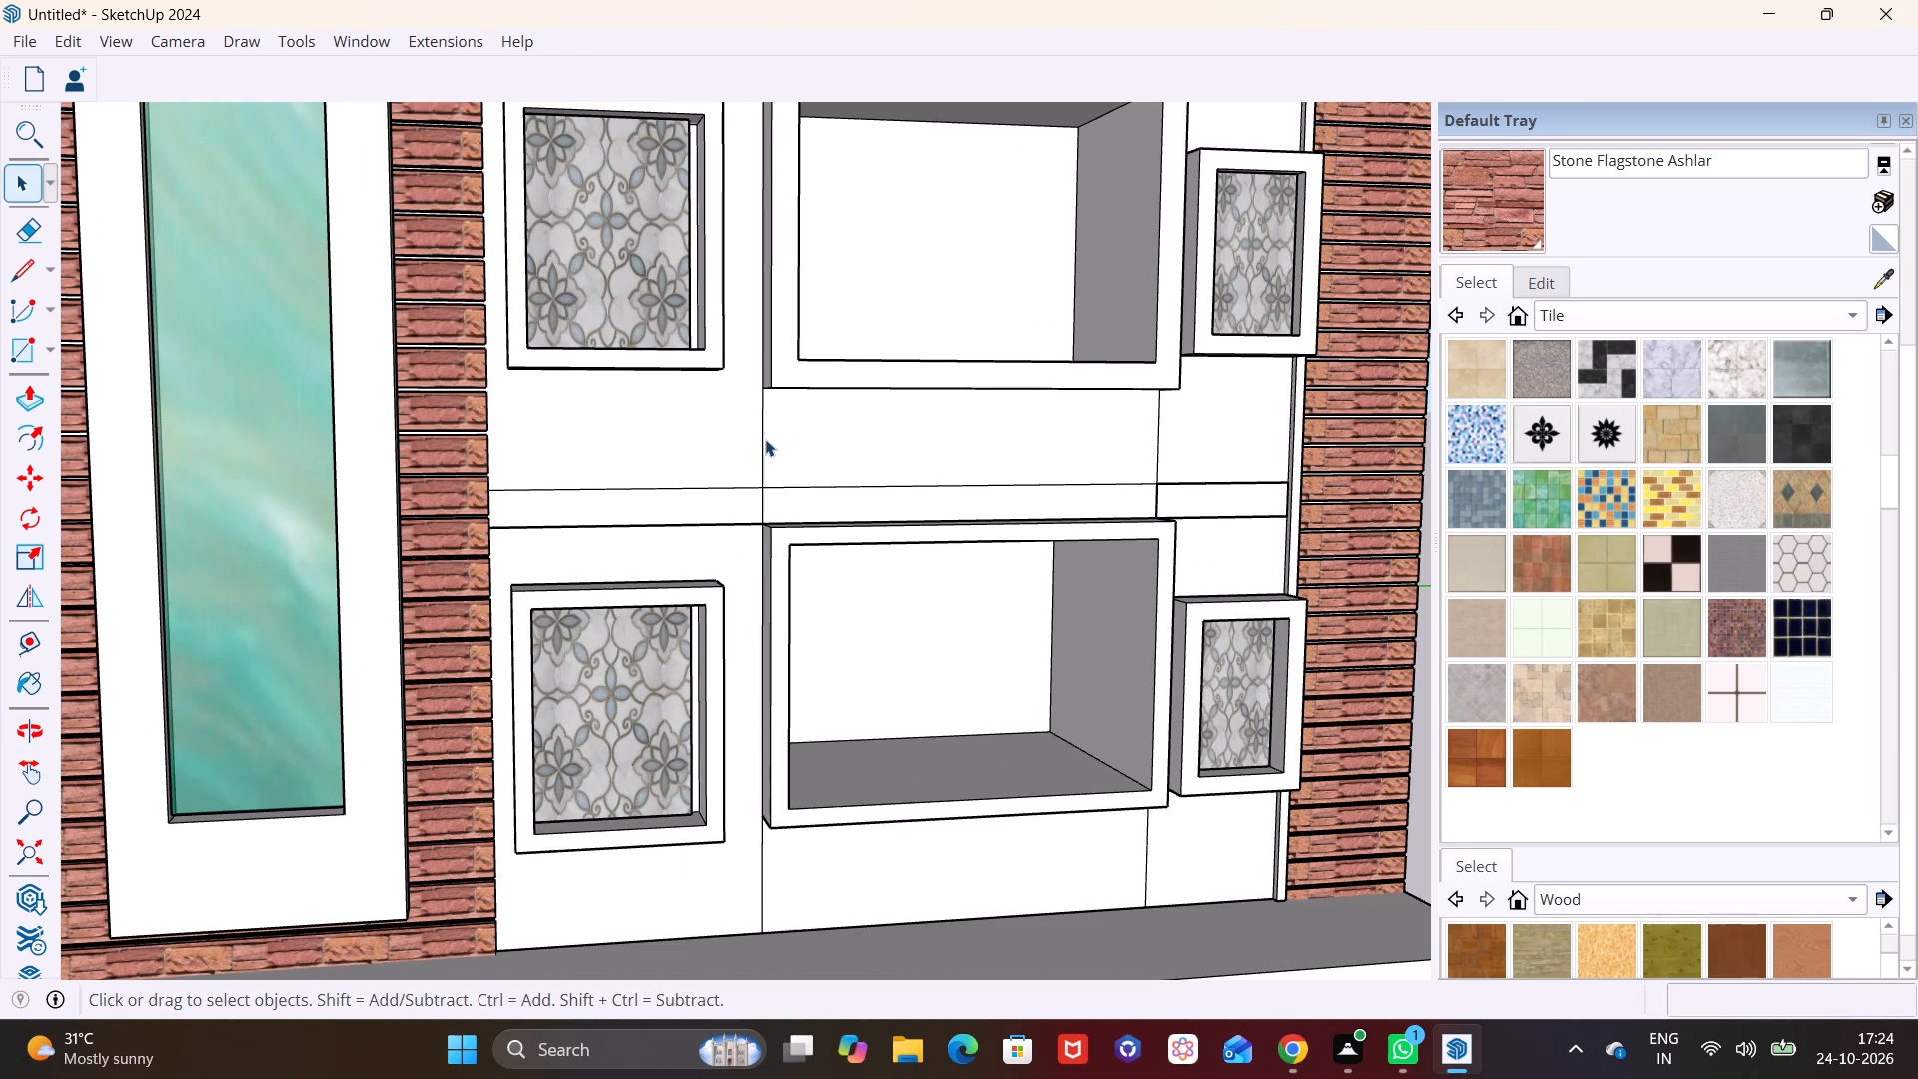
{"action": "left_click", "coordinate": [758, 441]}
{"action": "key", "text": "Delete"}
{"action": "left_click", "coordinate": [1161, 434]}
{"action": "key", "text": "Delete"}
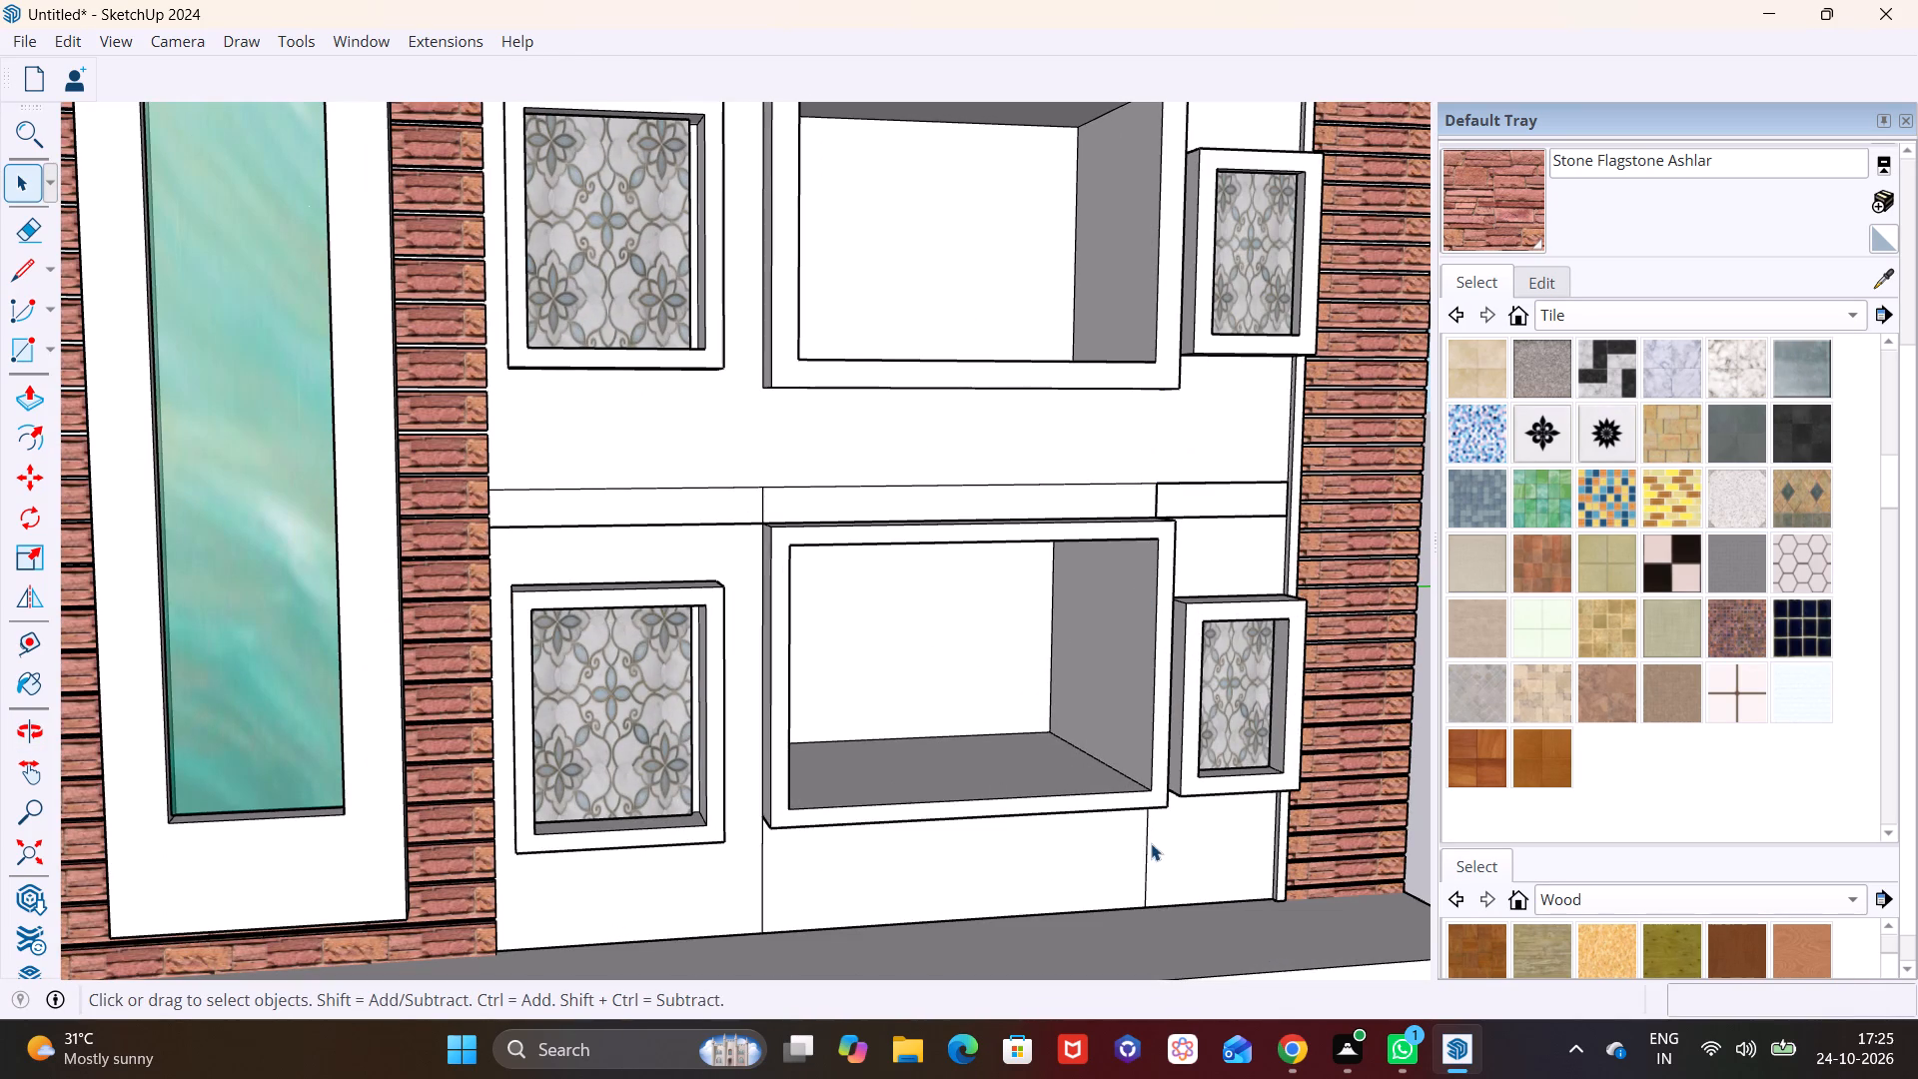
{"action": "left_click", "coordinate": [1150, 842]}
{"action": "key", "text": "Delete"}
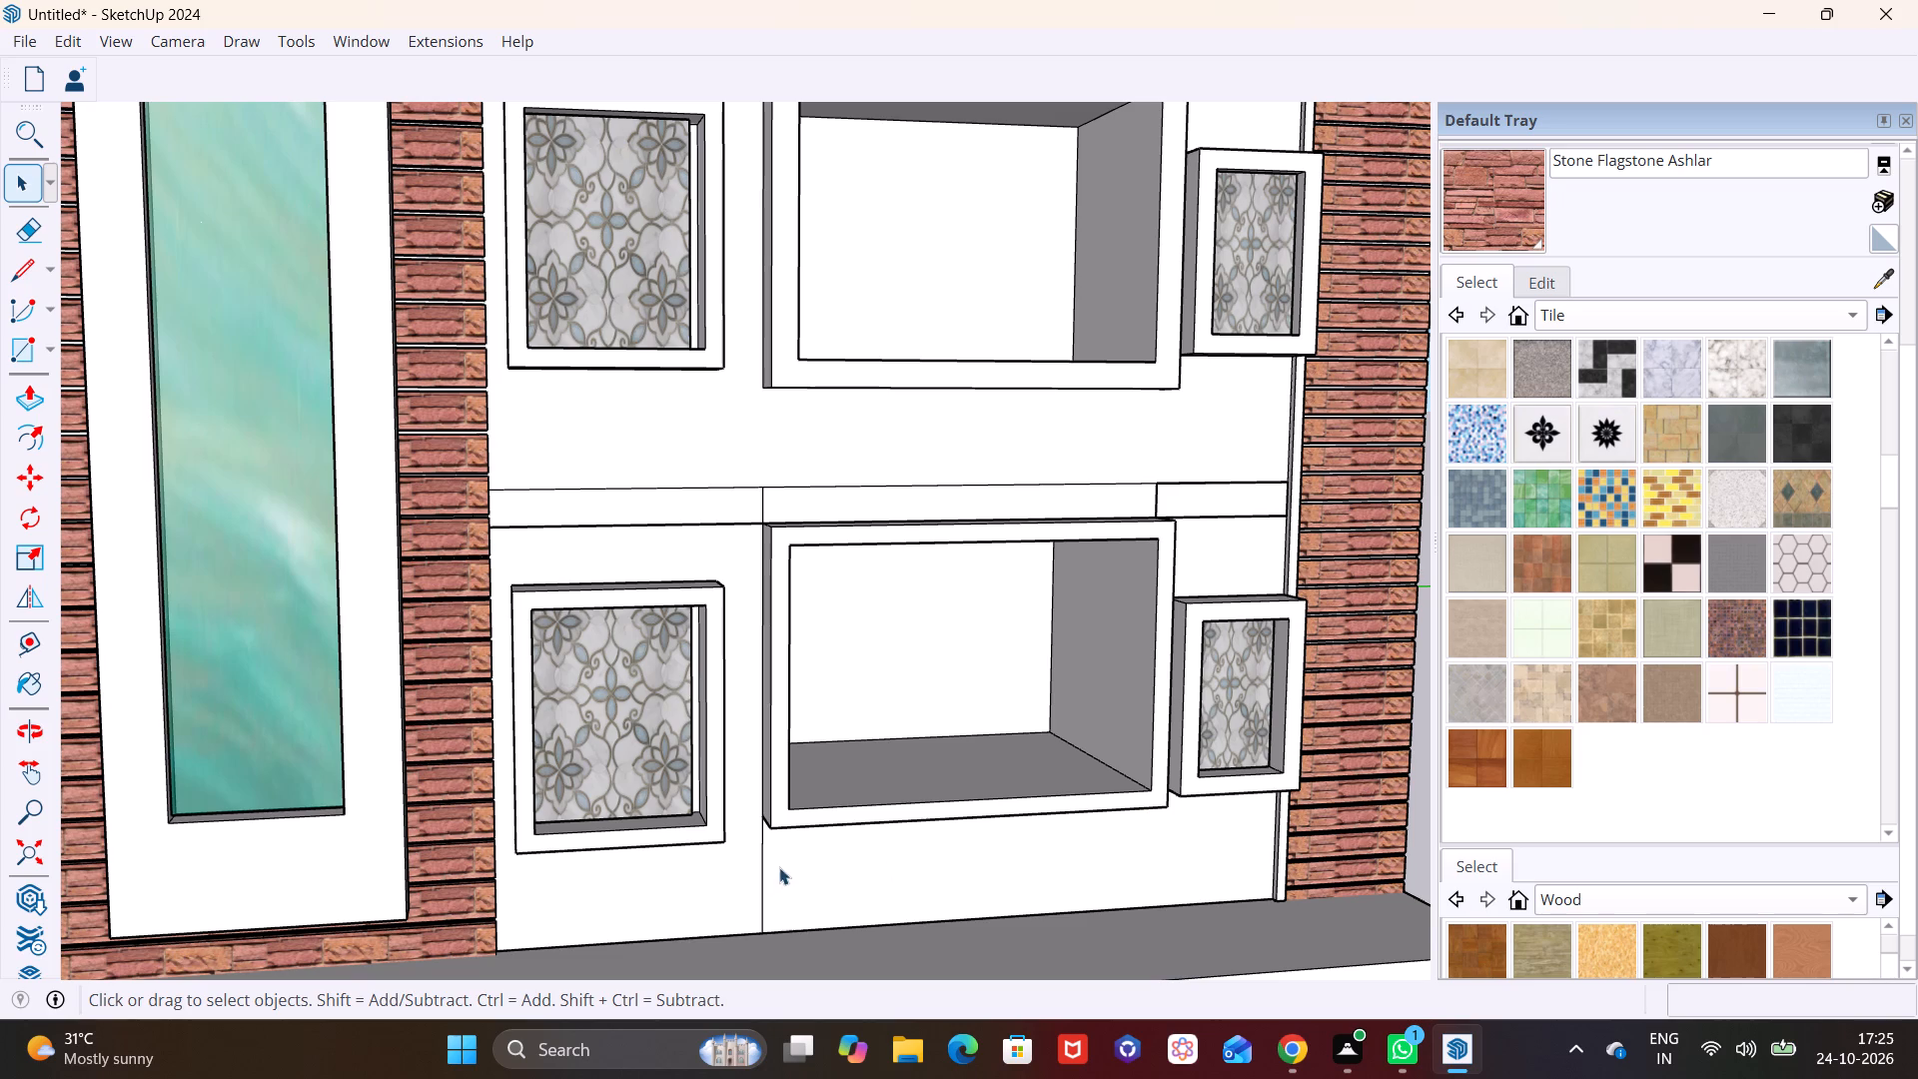
{"action": "left_click", "coordinate": [761, 873]}
{"action": "key", "text": "Delete"}
Delete the two vertical dividing lines in the wall band above the second-lowest large window box in the same bay.
{"action": "scroll", "coordinate": [790, 529], "scroll_direction": "down", "scroll_amount": 3}
{"action": "scroll", "coordinate": [782, 505], "scroll_direction": "up", "scroll_amount": 3}
{"action": "scroll", "coordinate": [775, 470], "scroll_direction": "down", "scroll_amount": 3}
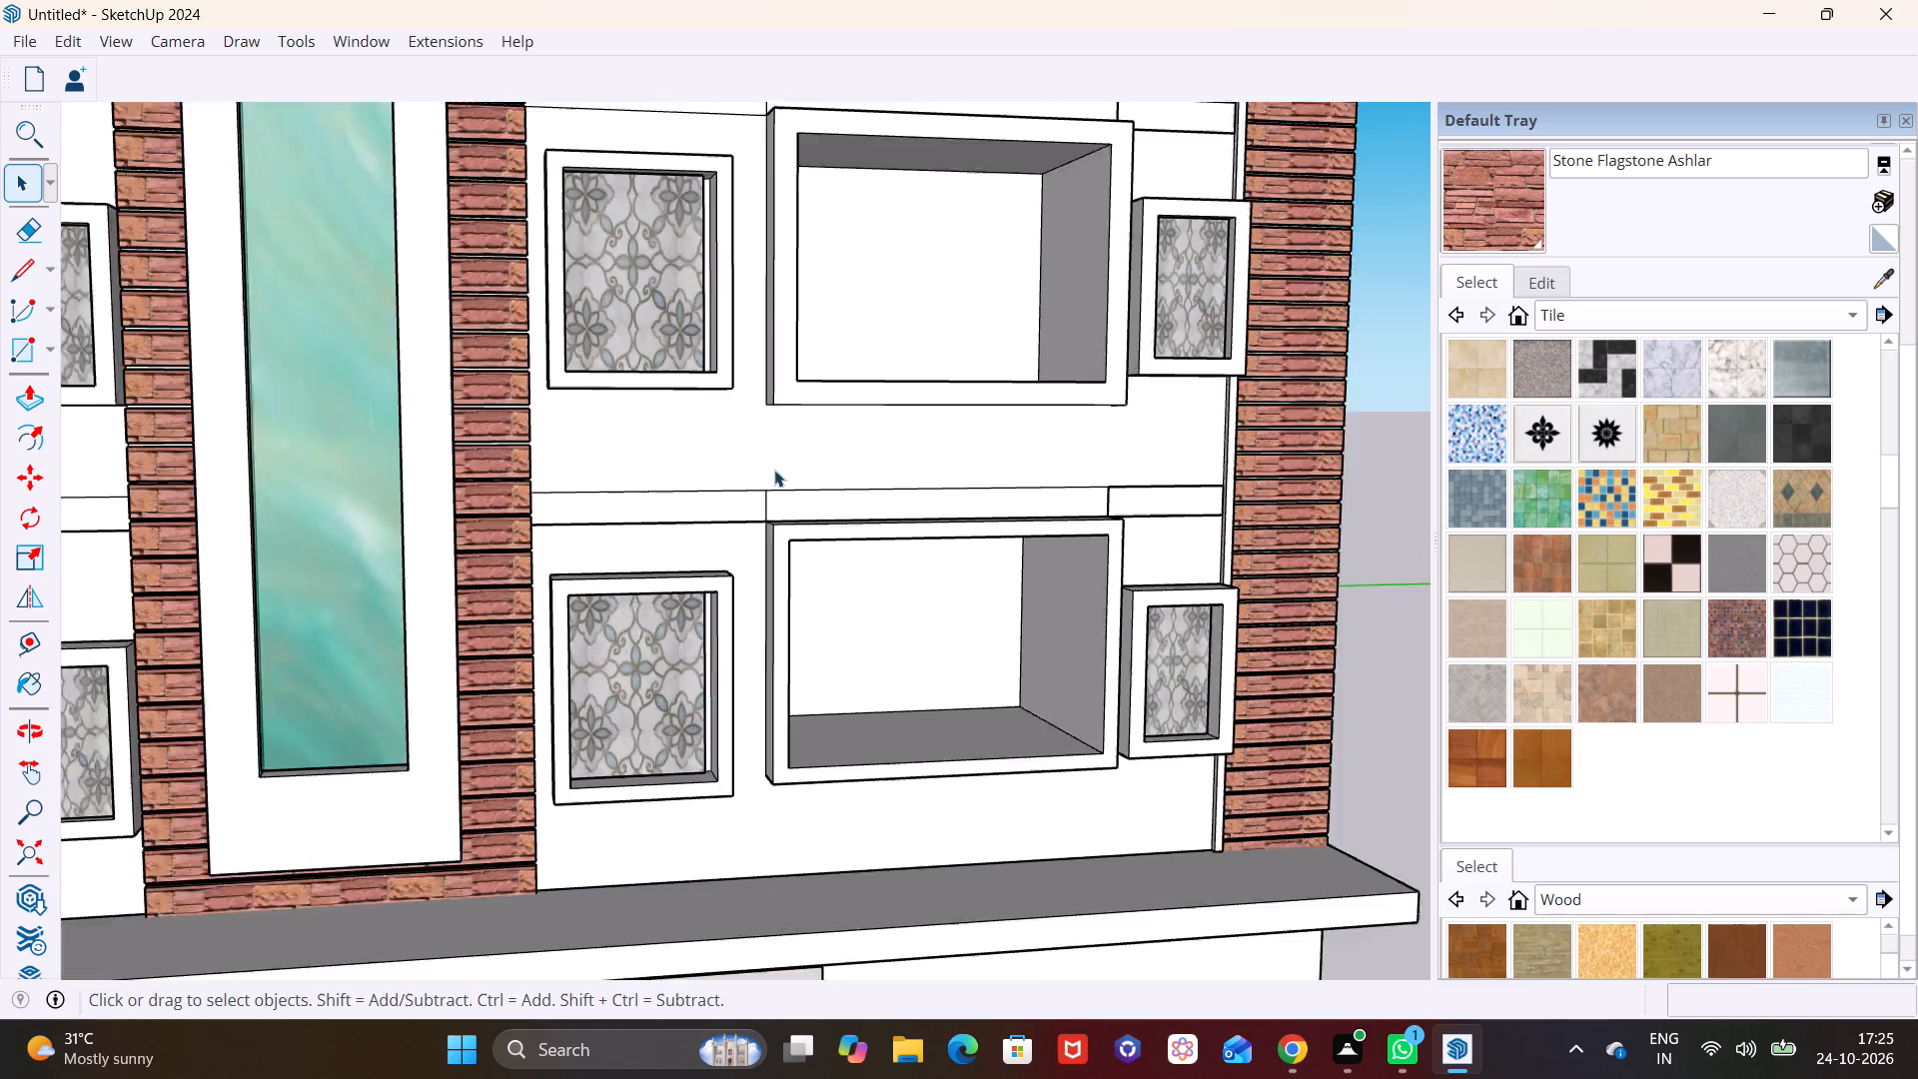
{"action": "scroll", "coordinate": [774, 470], "scroll_direction": "down", "scroll_amount": 5}
{"action": "left_click", "coordinate": [776, 225]}
{"action": "key", "text": "Delete"}
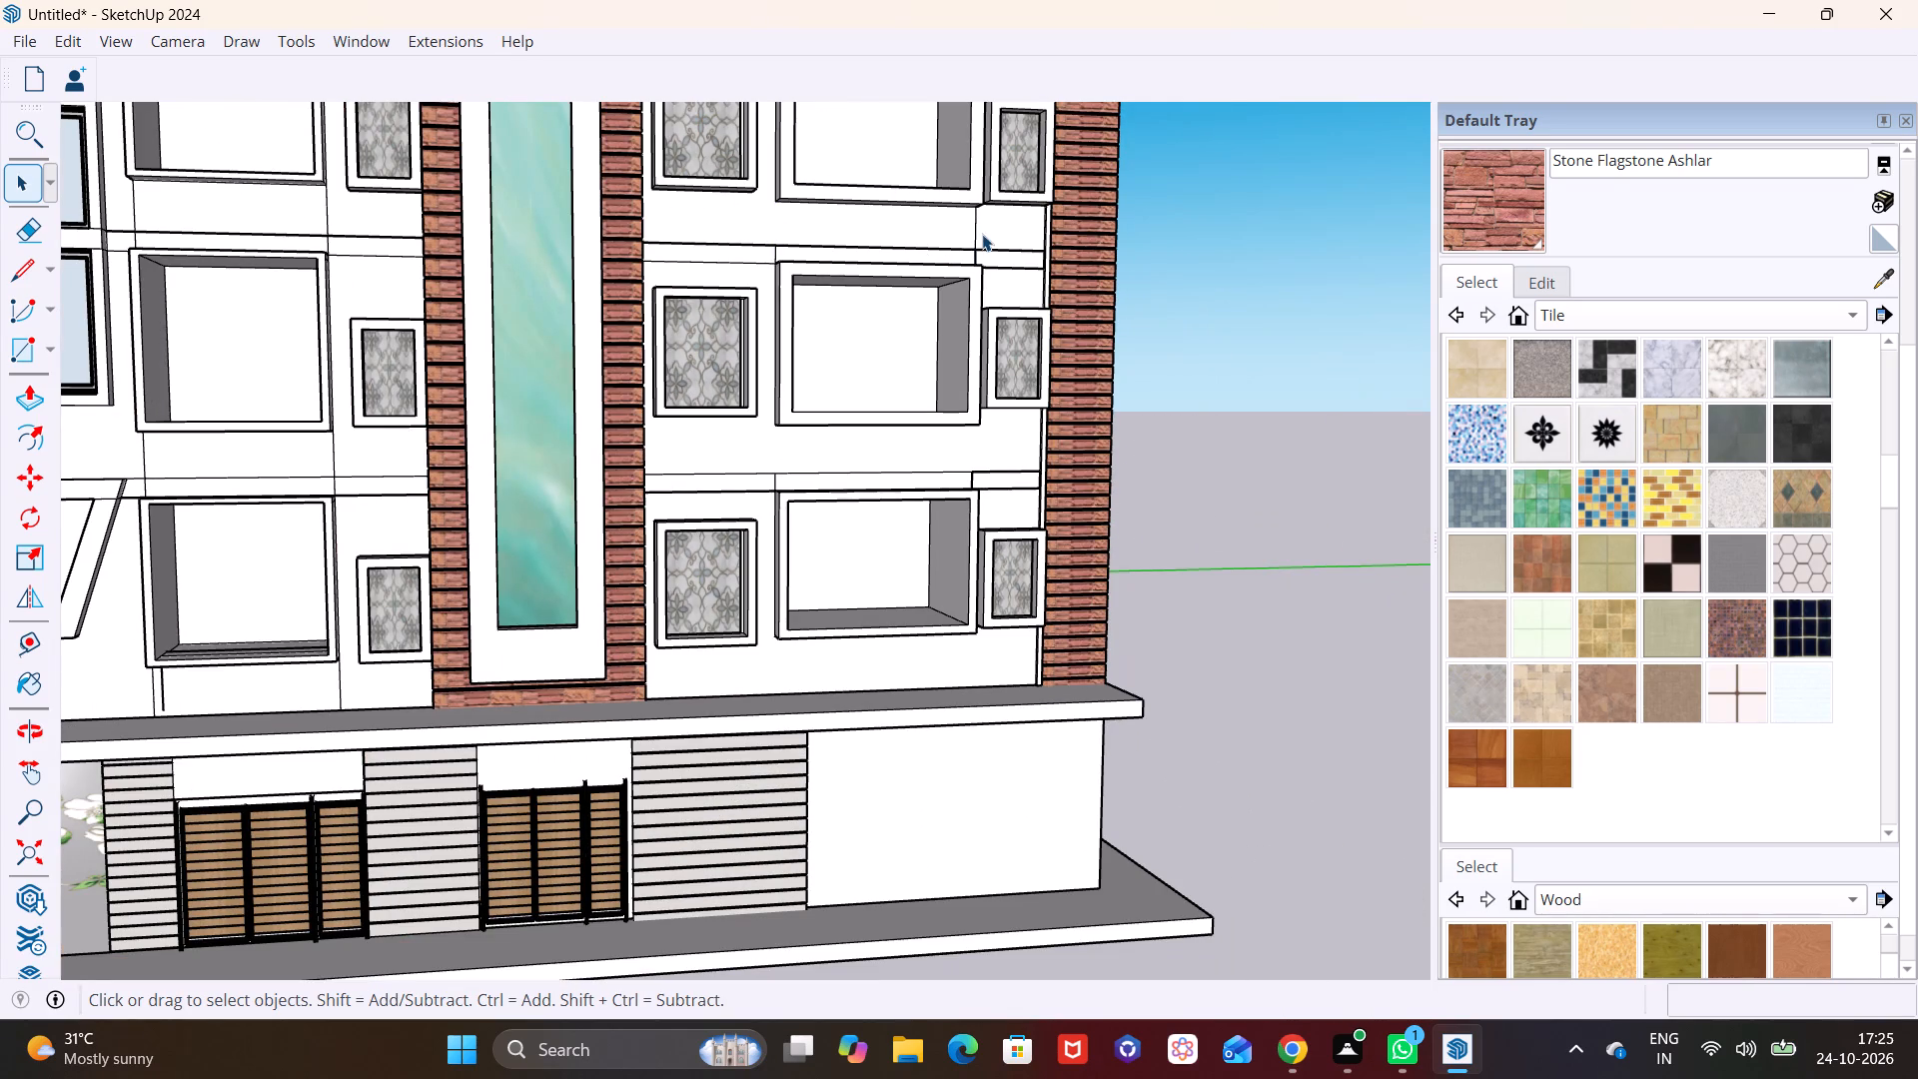
{"action": "left_click", "coordinate": [976, 232]}
{"action": "key", "text": "Delete"}
Delete the four vertical dividing lines in the walls above the two lowest large window boxes, in the bay between the sliding windows and the glass strip.
{"action": "left_click", "coordinate": [328, 217]}
{"action": "key", "text": "Delete"}
{"action": "left_click", "coordinate": [131, 205]}
{"action": "key", "text": "Delete"}
{"action": "left_click", "coordinate": [145, 458]}
{"action": "key", "text": "Delete"}
{"action": "left_click", "coordinate": [337, 453]}
{"action": "key", "text": "Delete"}
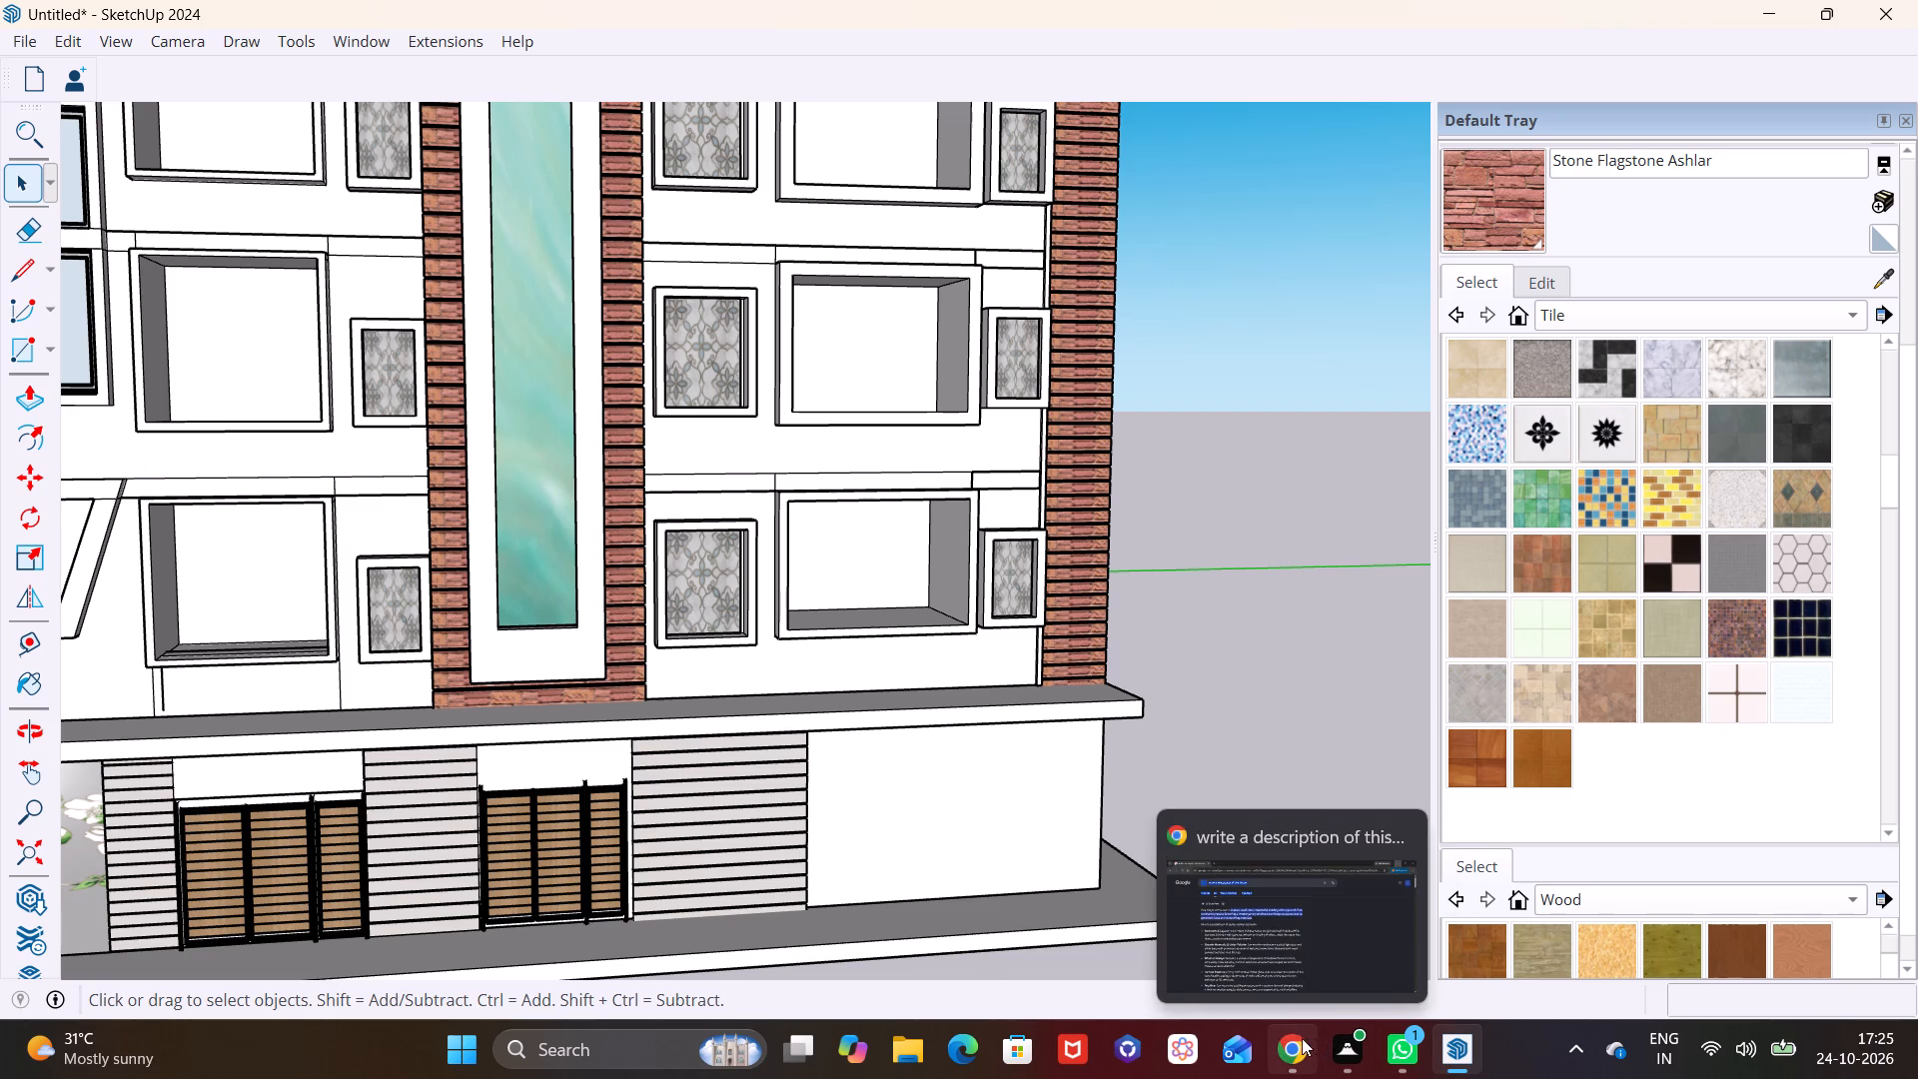
Delete the vertical dividing lines and their leftover short pieces from the wall below the lowest large window box in the same bay.
{"action": "left_click", "coordinate": [340, 681]}
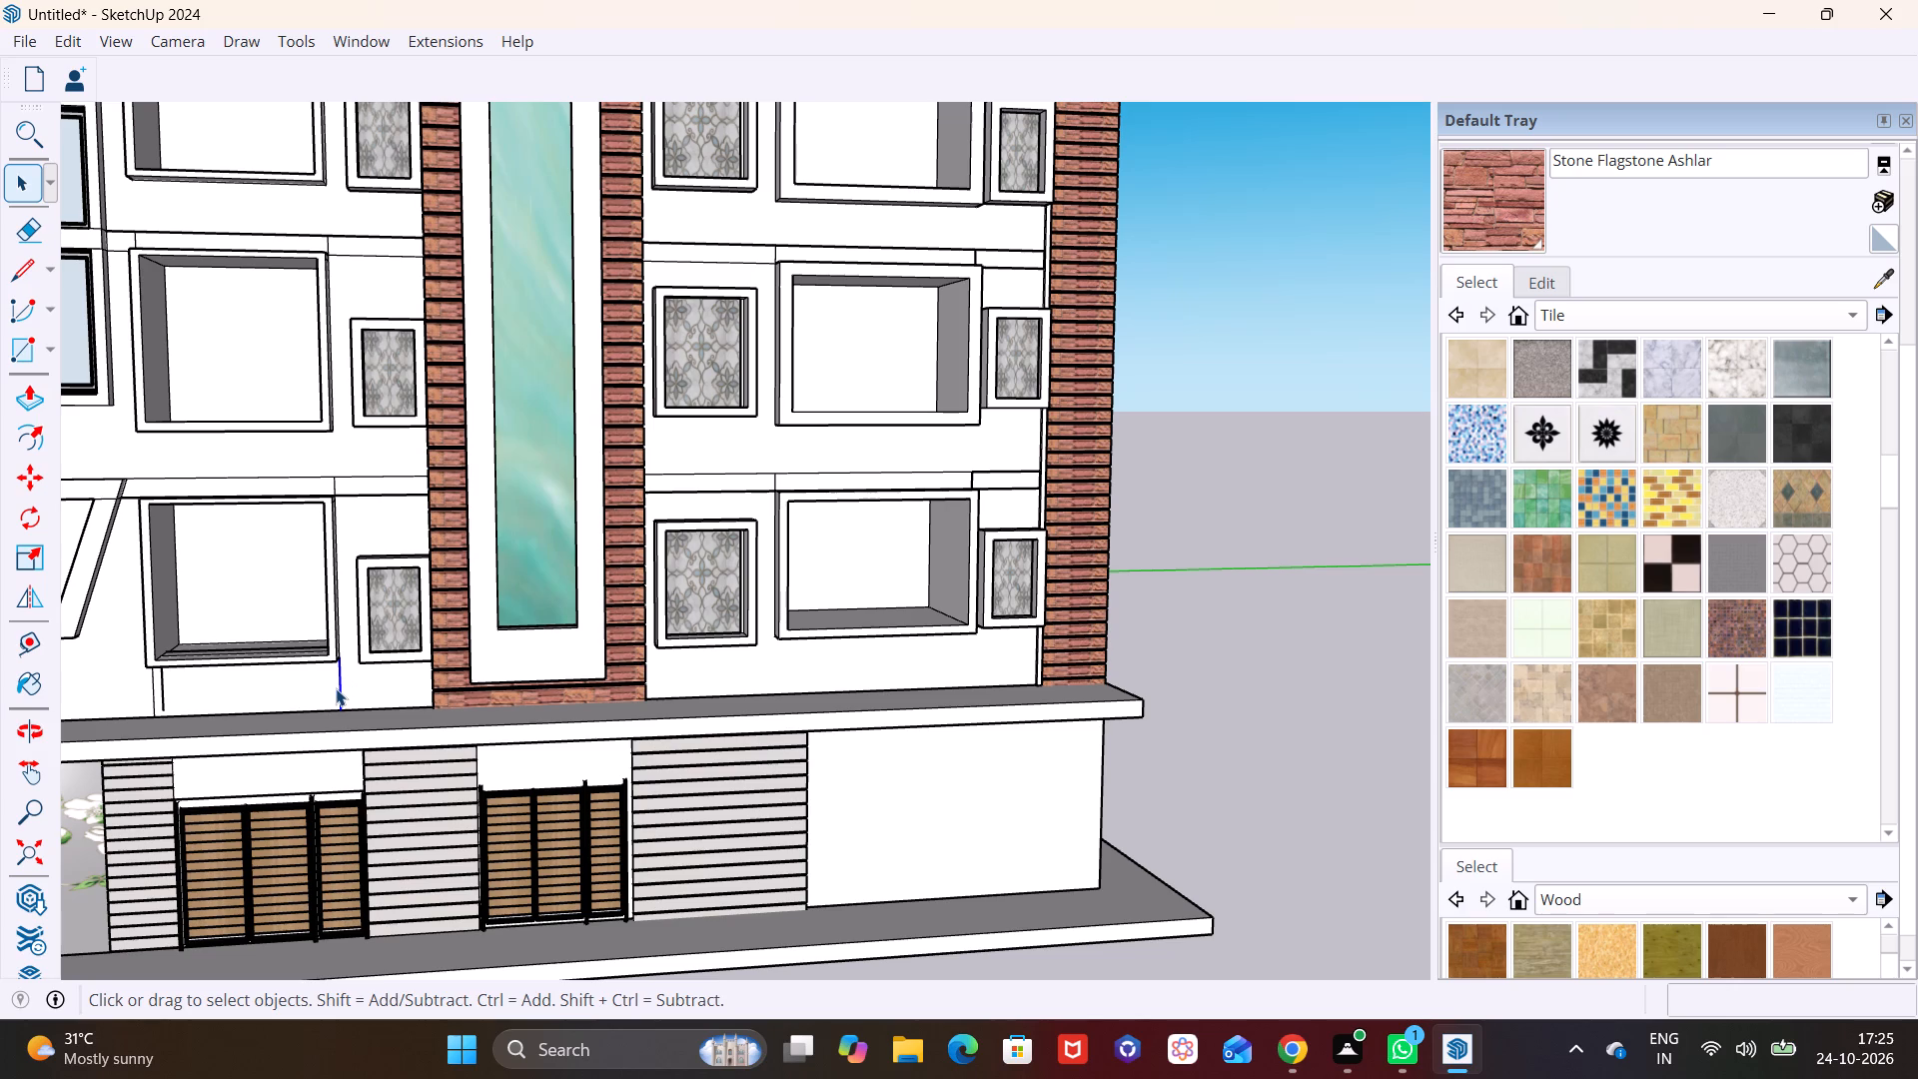
{"action": "key", "text": "Delete"}
{"action": "left_click", "coordinate": [152, 689]}
{"action": "key", "text": "Delete"}
{"action": "scroll", "coordinate": [196, 689], "scroll_direction": "up", "scroll_amount": 7}
{"action": "middle_click_drag", "start_coordinate": [197, 686], "coordinate": [325, 620], "text": "shift"}
{"action": "scroll", "coordinate": [293, 624], "scroll_direction": "up", "scroll_amount": 3}
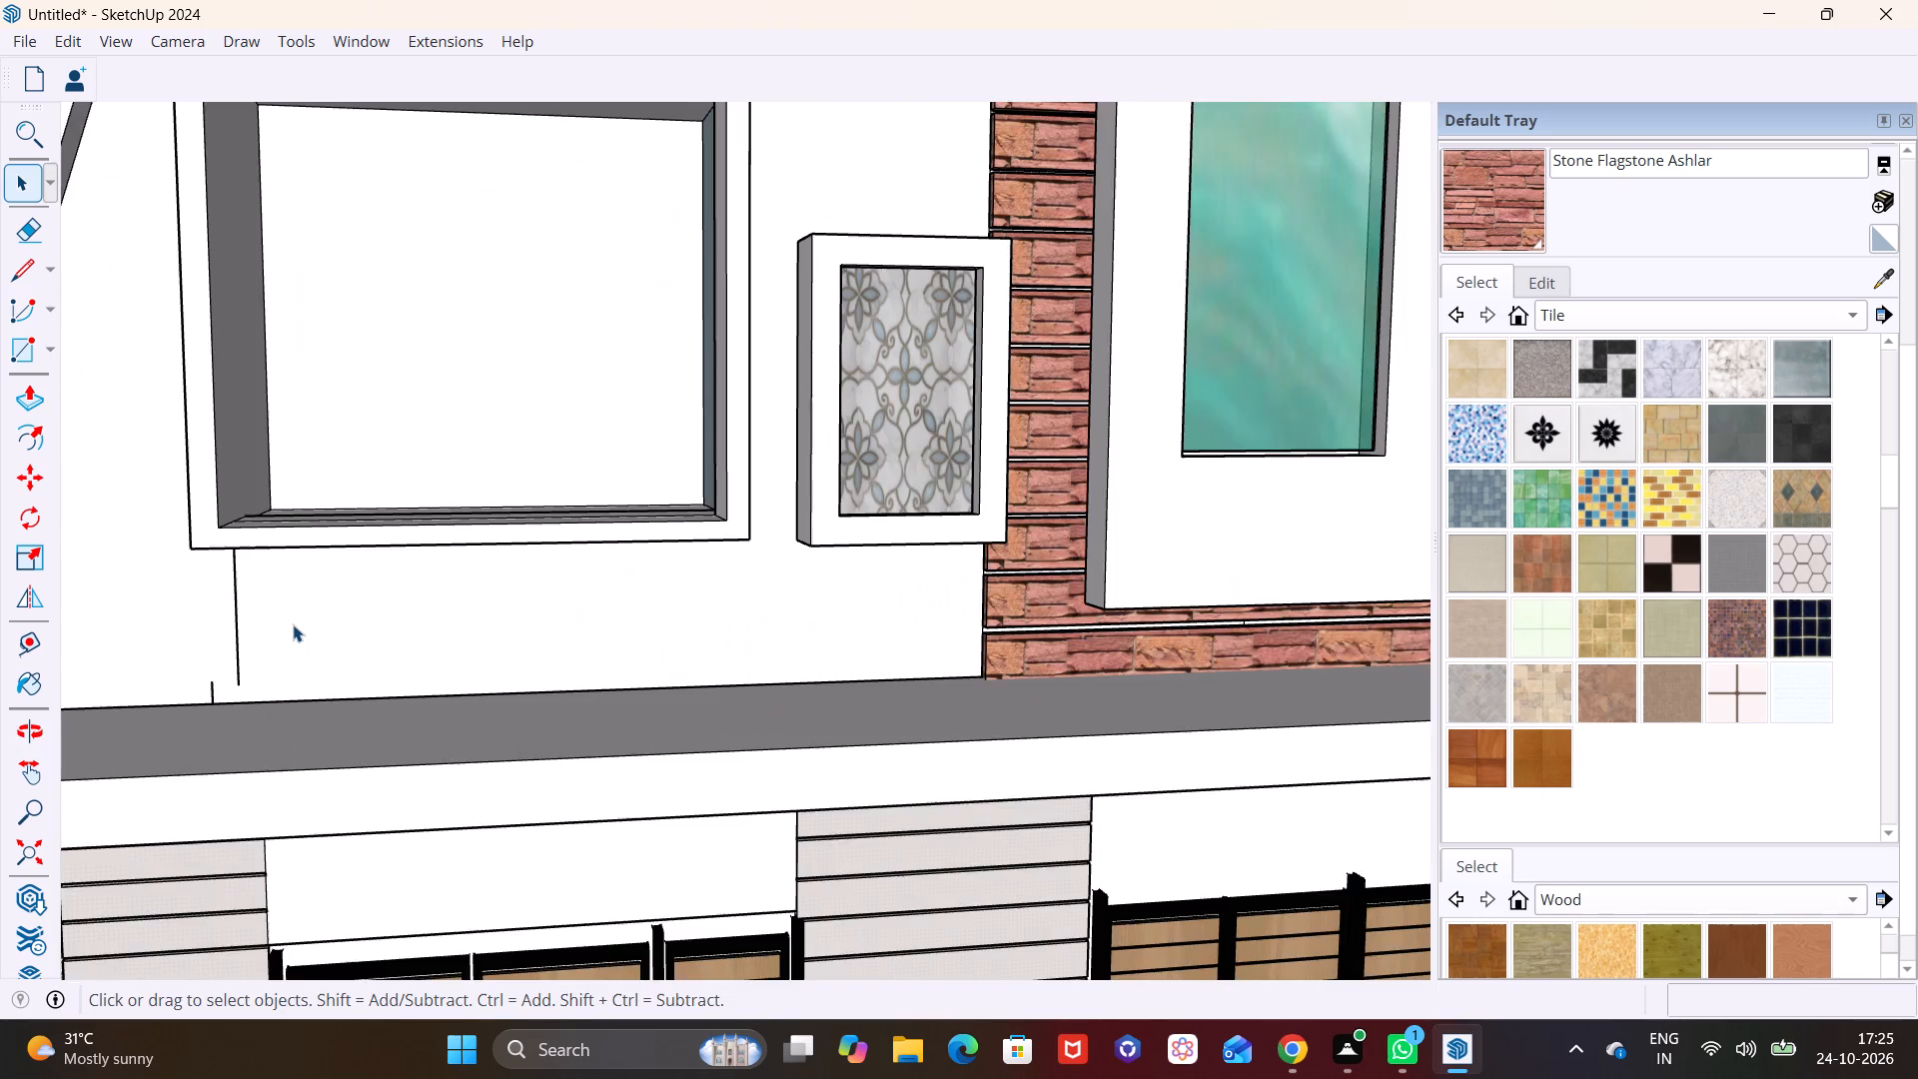
{"action": "scroll", "coordinate": [293, 624], "scroll_direction": "up", "scroll_amount": 5}
{"action": "middle_click_drag", "start_coordinate": [298, 625], "coordinate": [419, 619]}
{"action": "left_click", "coordinate": [213, 624]}
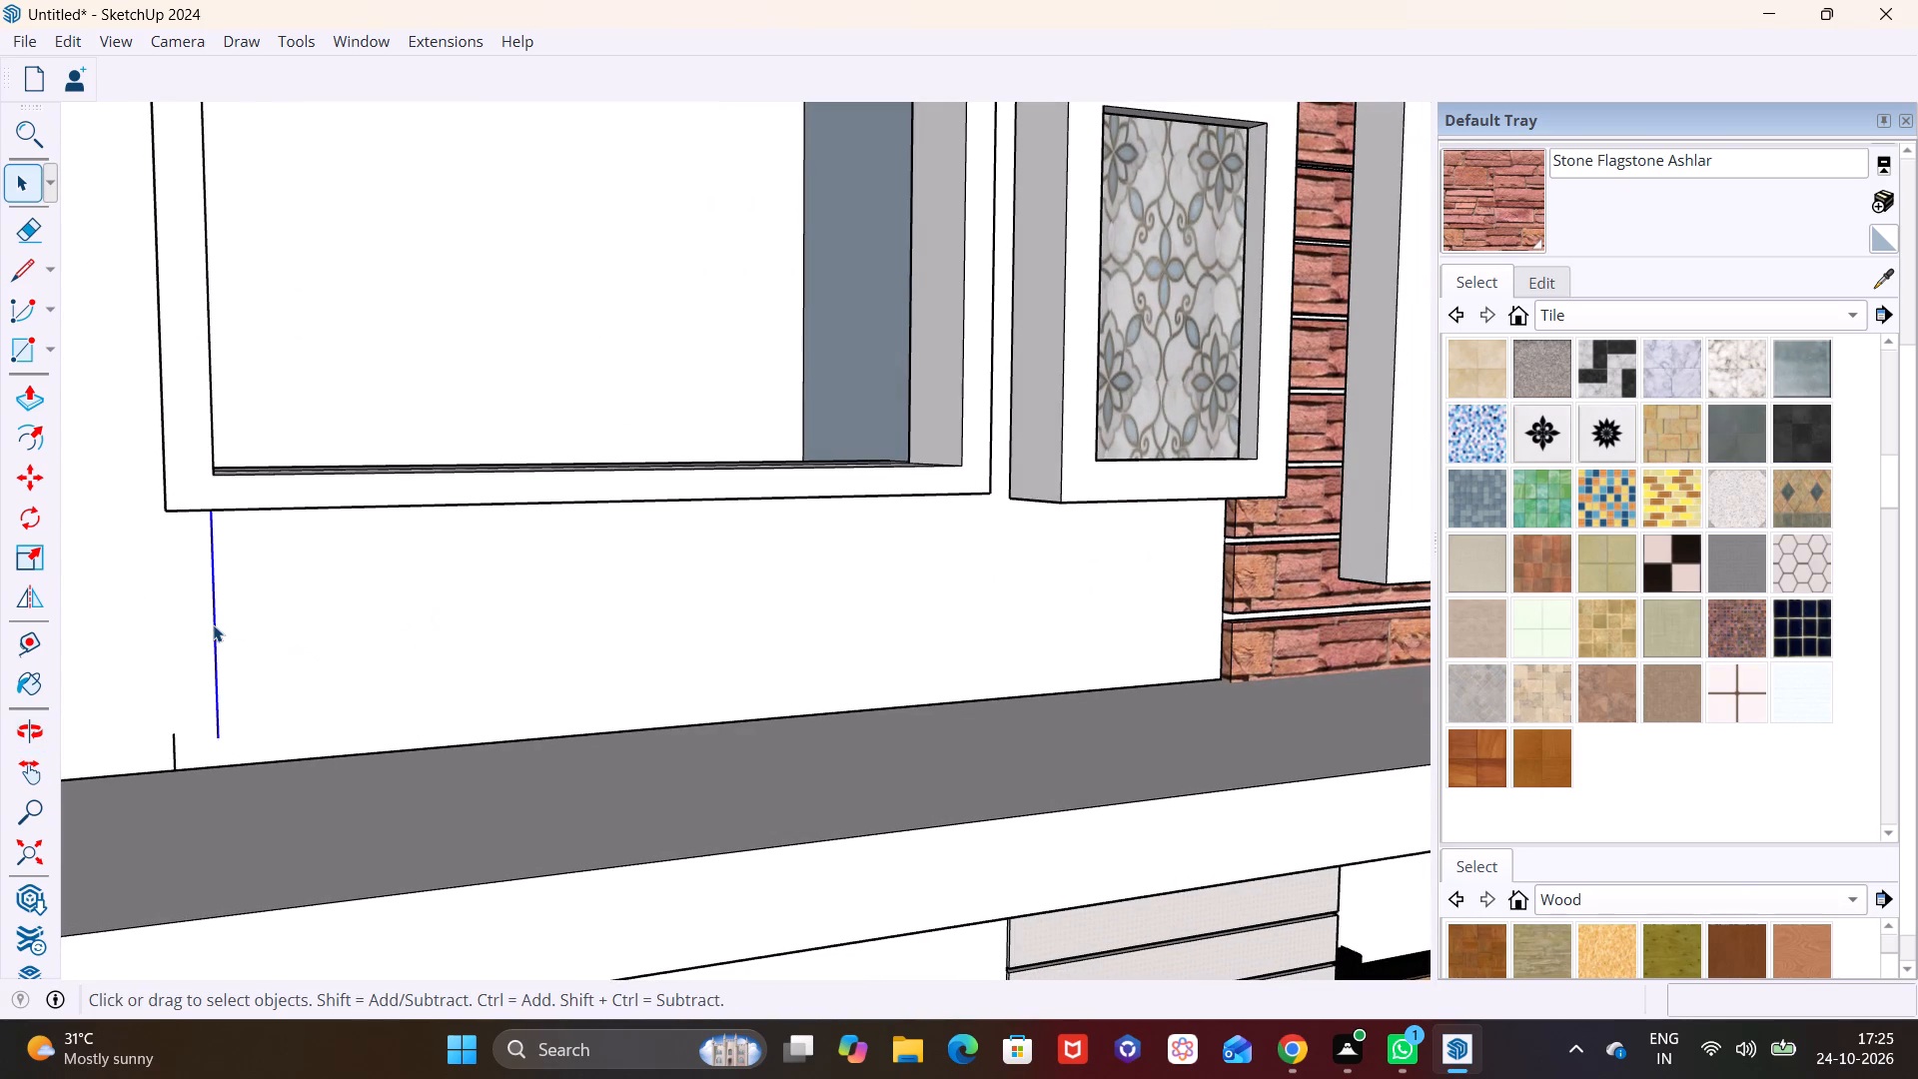
{"action": "key", "text": "Delete"}
{"action": "left_click", "coordinate": [176, 754]}
{"action": "key", "text": "Delete"}
Delete the short vertical line in the narrow band directly above the lowest large window box, at its glass-strip-side edge.
{"action": "scroll", "coordinate": [226, 710], "scroll_direction": "down", "scroll_amount": 4}
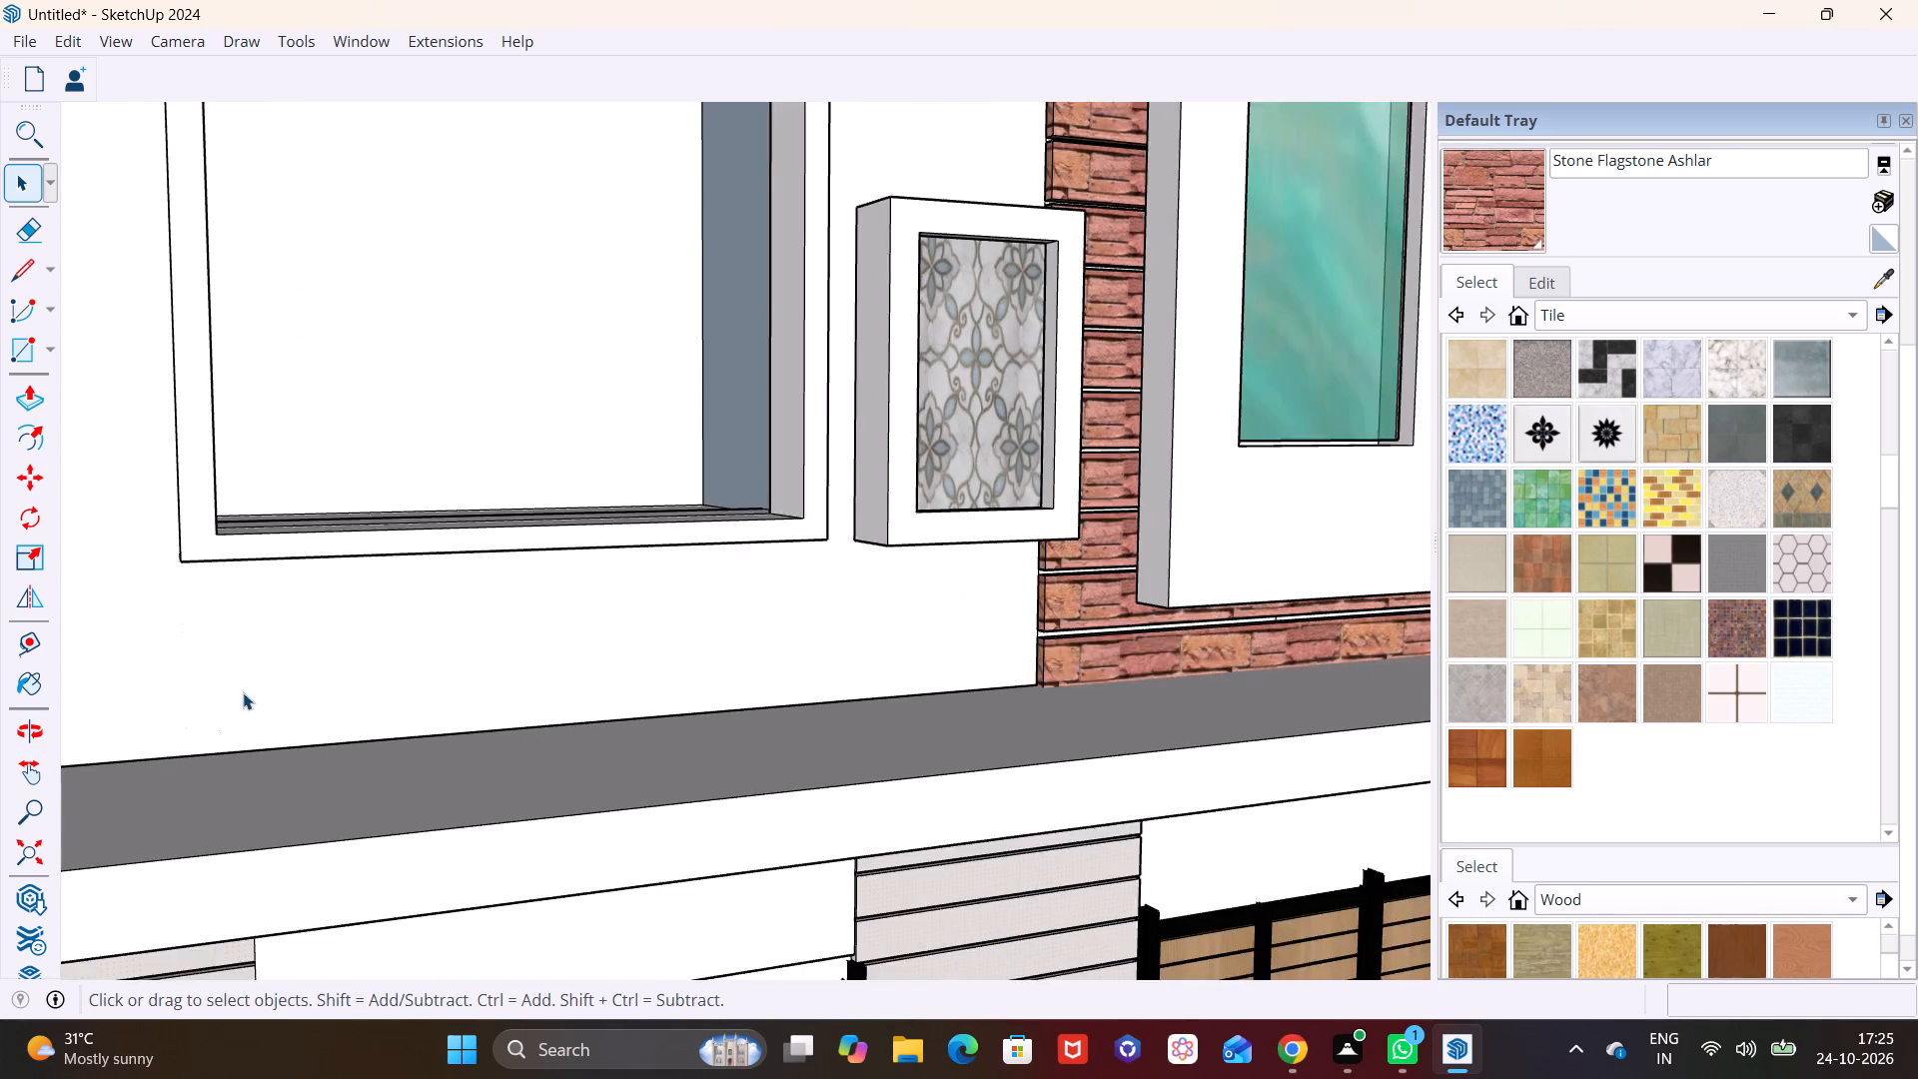
{"action": "scroll", "coordinate": [243, 692], "scroll_direction": "down", "scroll_amount": 3}
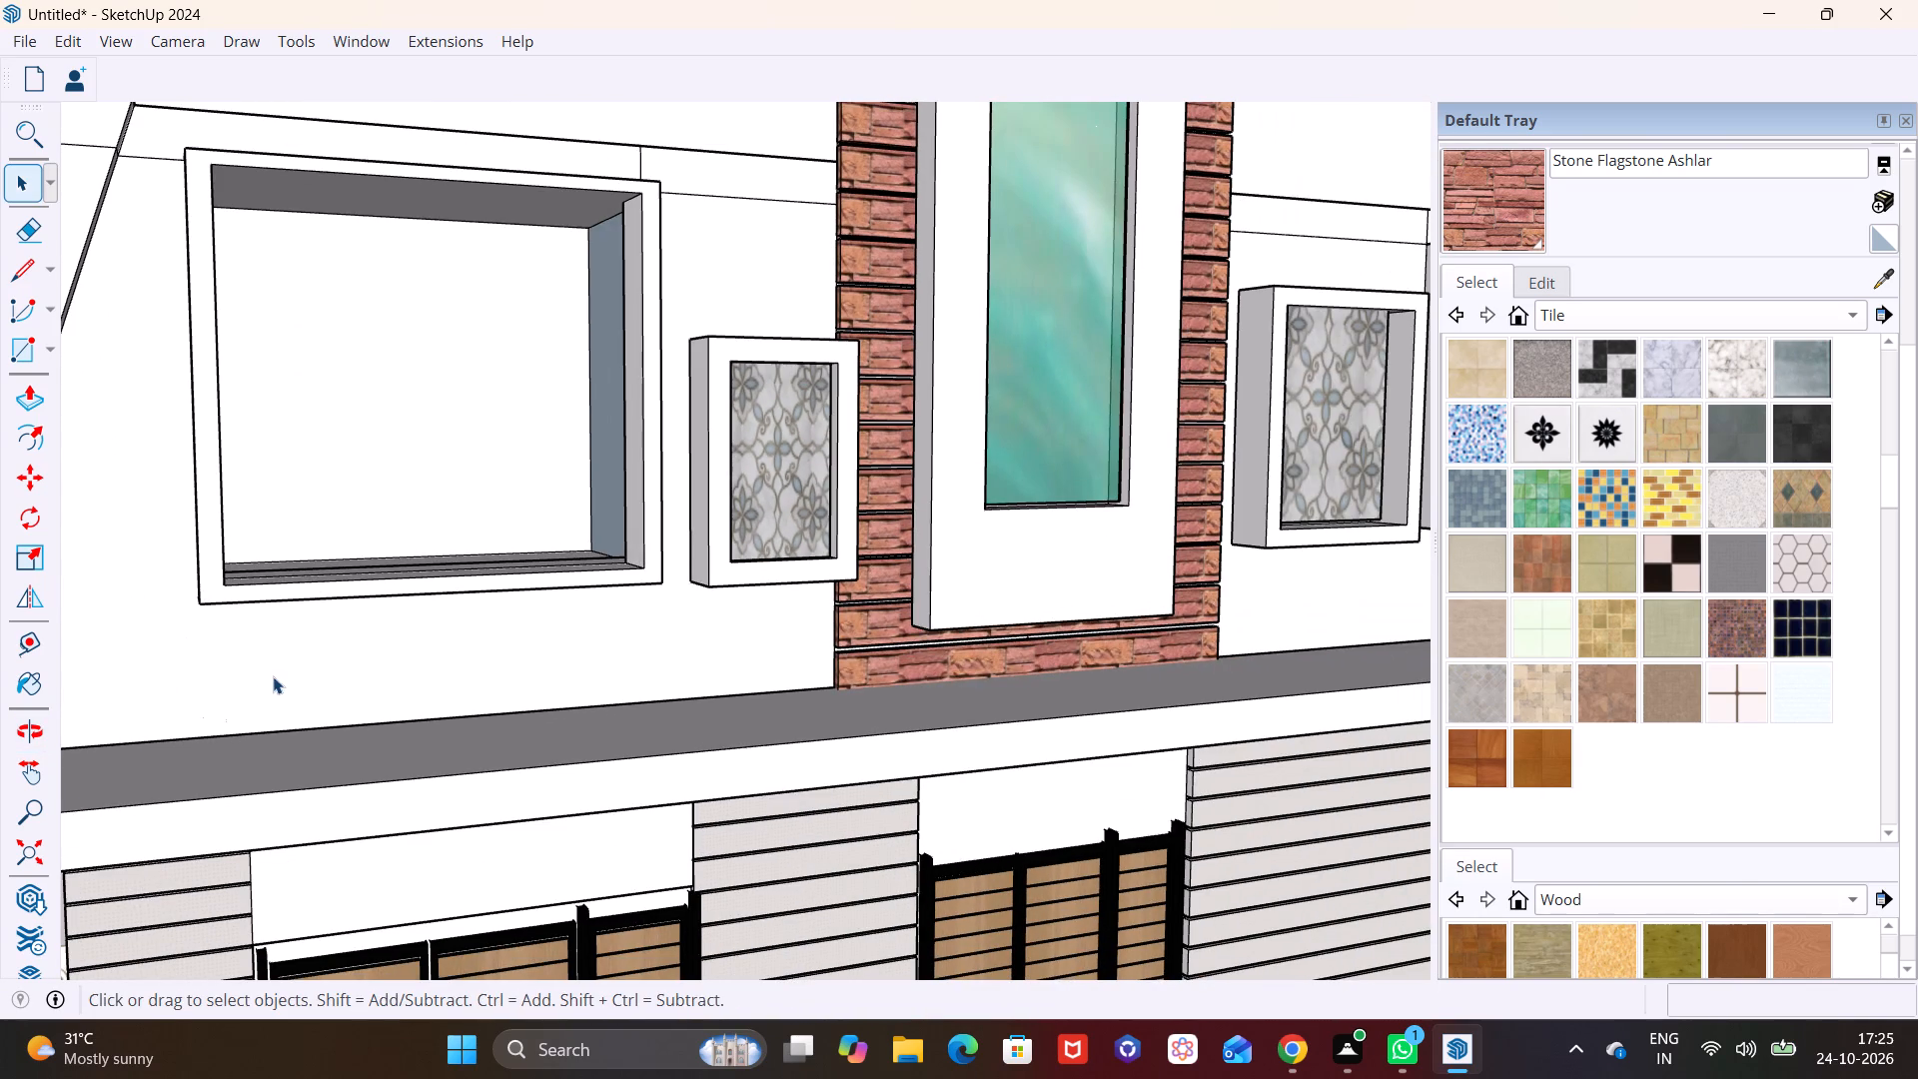
{"action": "middle_click_drag", "start_coordinate": [308, 669], "coordinate": [249, 837]}
{"action": "scroll", "coordinate": [289, 691], "scroll_direction": "down", "scroll_amount": 5}
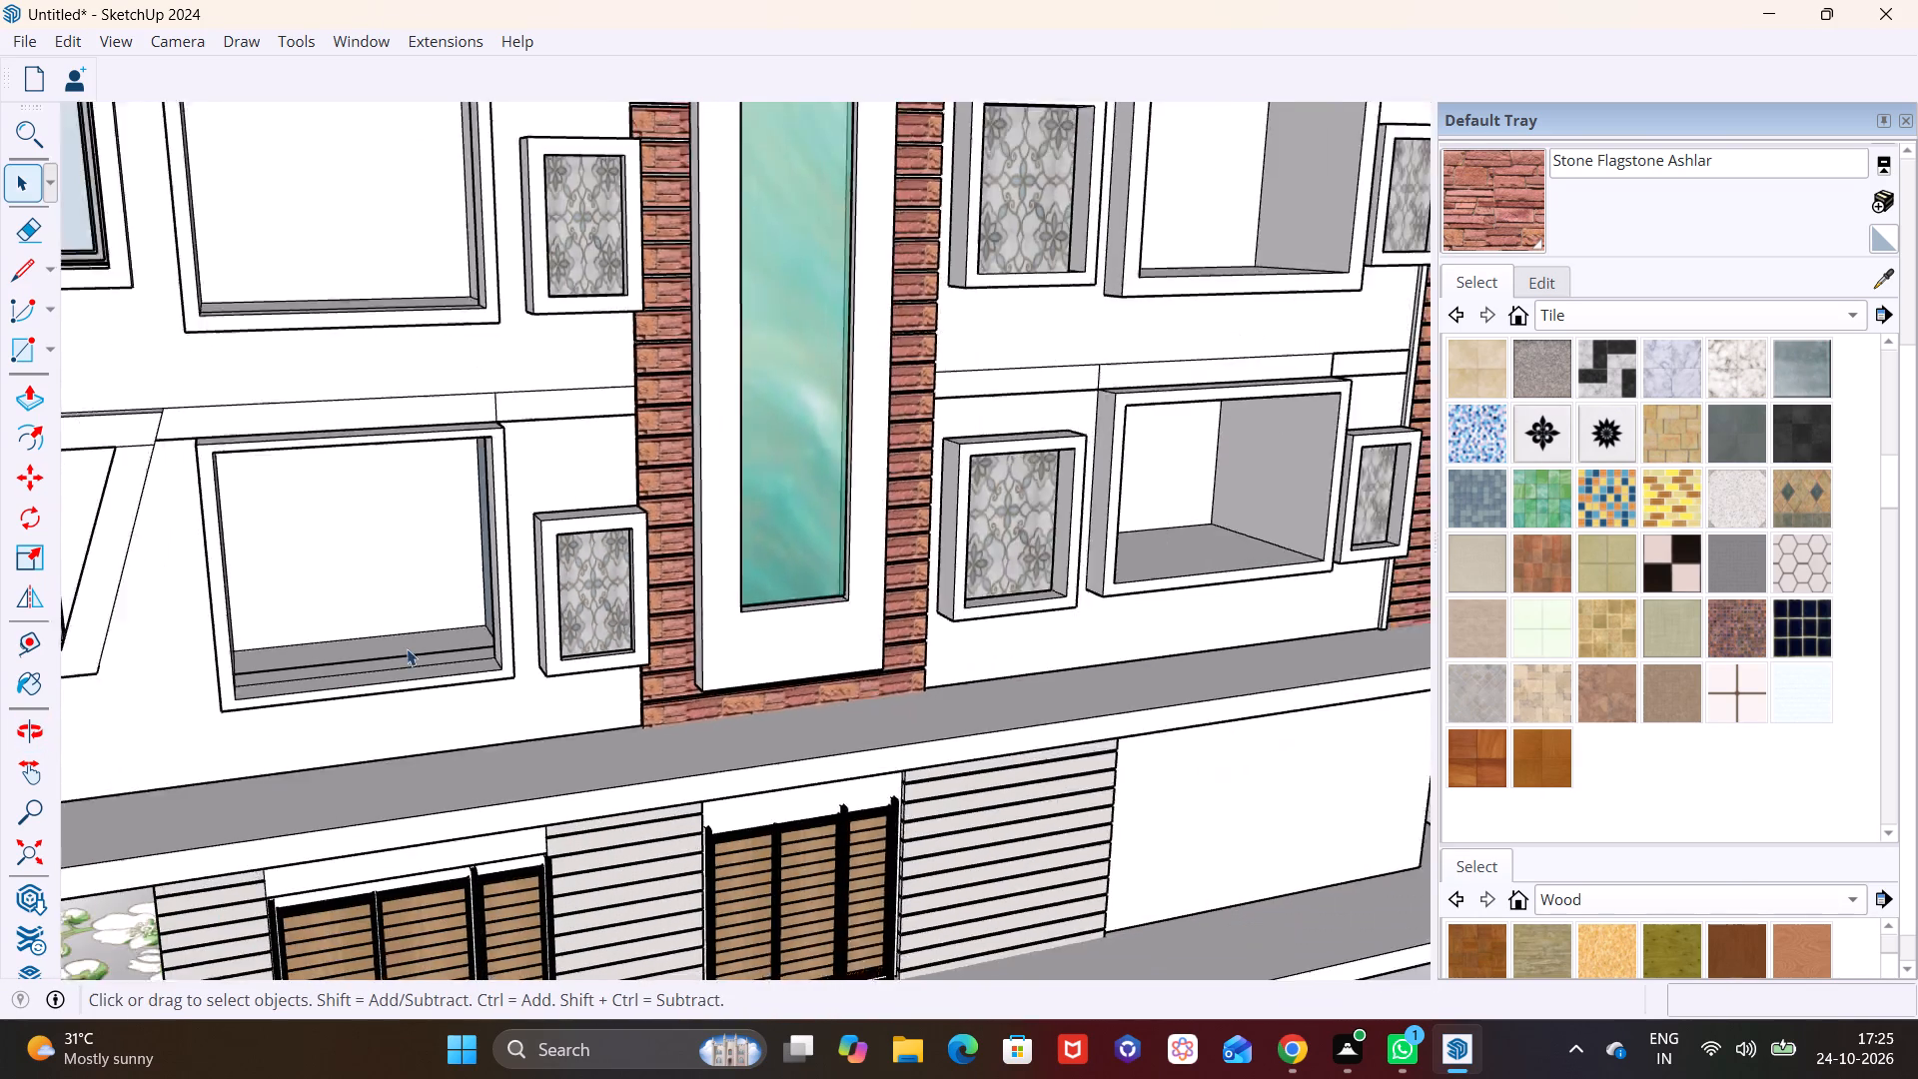
{"action": "scroll", "coordinate": [407, 648], "scroll_direction": "down", "scroll_amount": 2}
{"action": "middle_click_drag", "start_coordinate": [523, 572], "coordinate": [618, 886], "text": "shift"}
{"action": "scroll", "coordinate": [524, 730], "scroll_direction": "up", "scroll_amount": 7}
{"action": "middle_click_drag", "start_coordinate": [587, 835], "coordinate": [392, 756]}
{"action": "scroll", "coordinate": [522, 749], "scroll_direction": "up", "scroll_amount": 4}
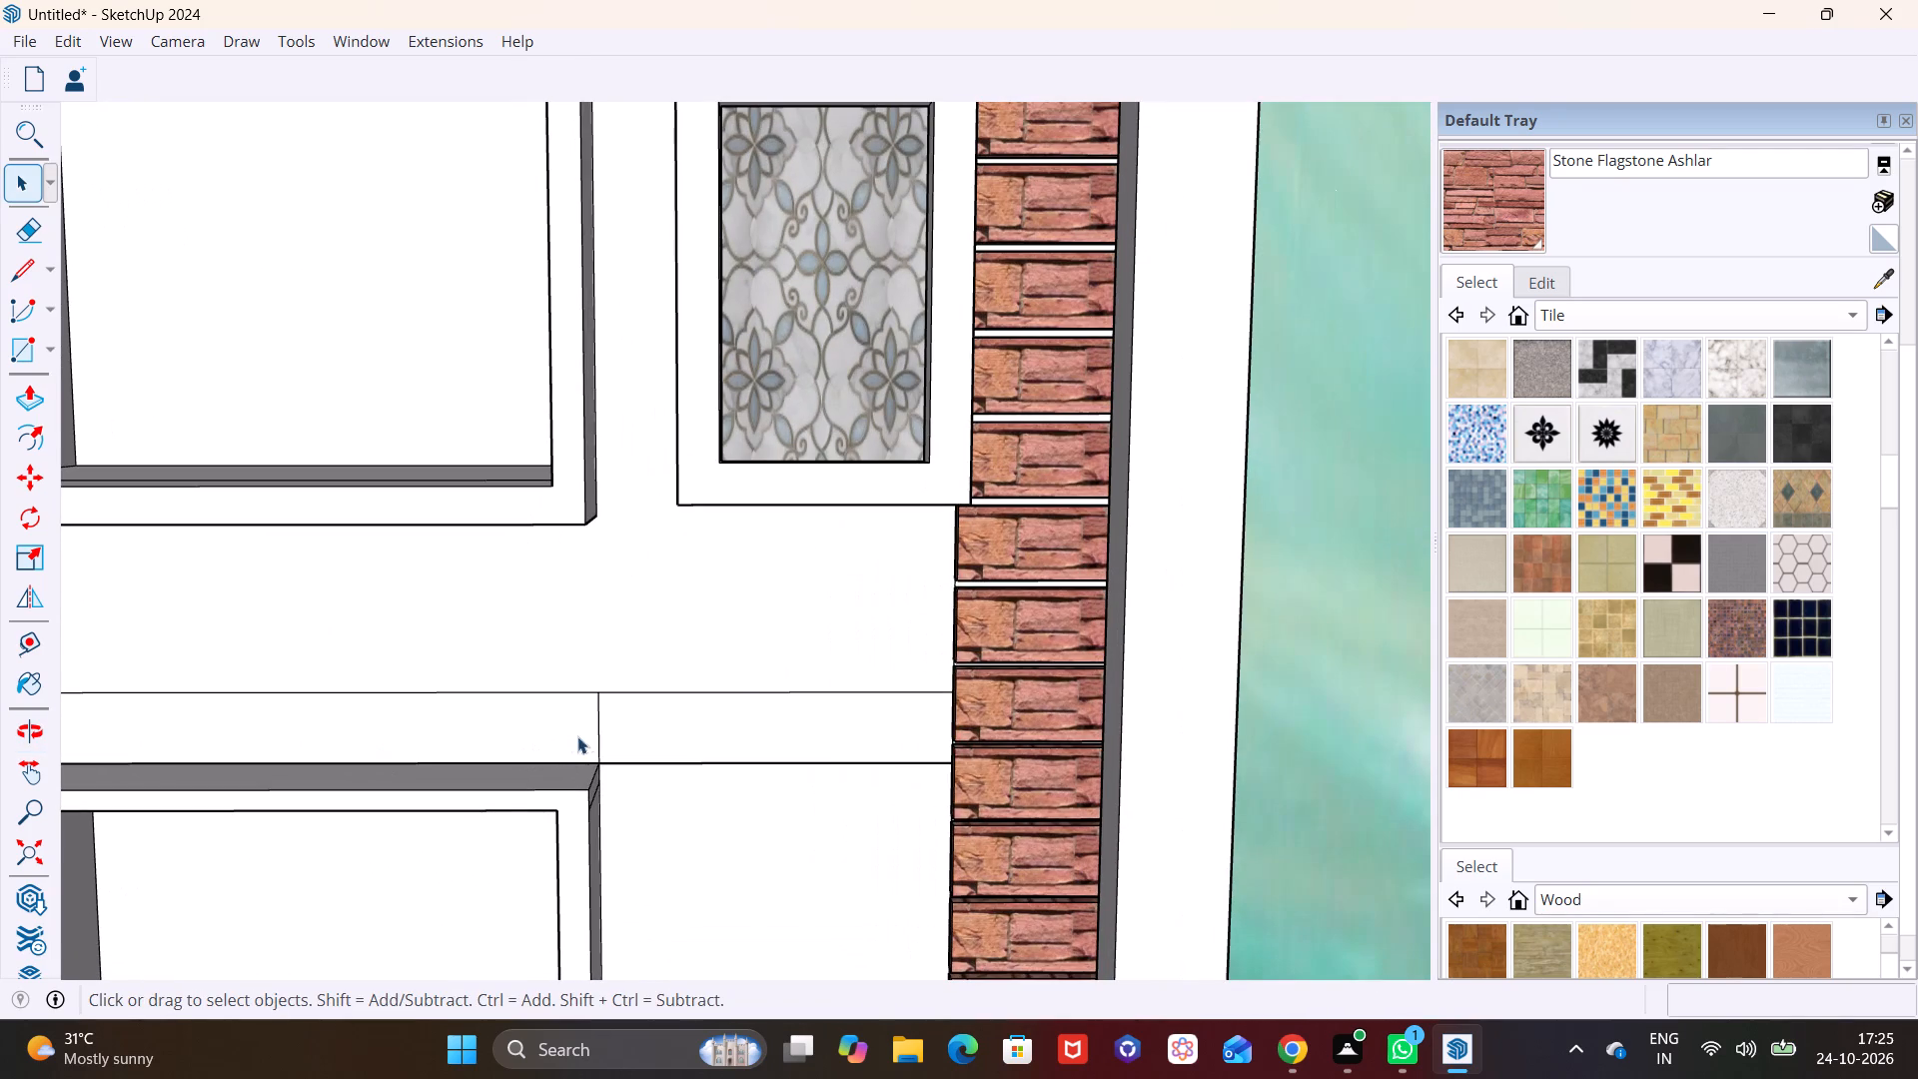
{"action": "left_click", "coordinate": [596, 728]}
{"action": "key", "text": "Delete"}
Delete the two short vertical lines in the narrow band directly above the second-lowest large window box, keeping the wall face intact.
{"action": "scroll", "coordinate": [636, 692], "scroll_direction": "down", "scroll_amount": 7}
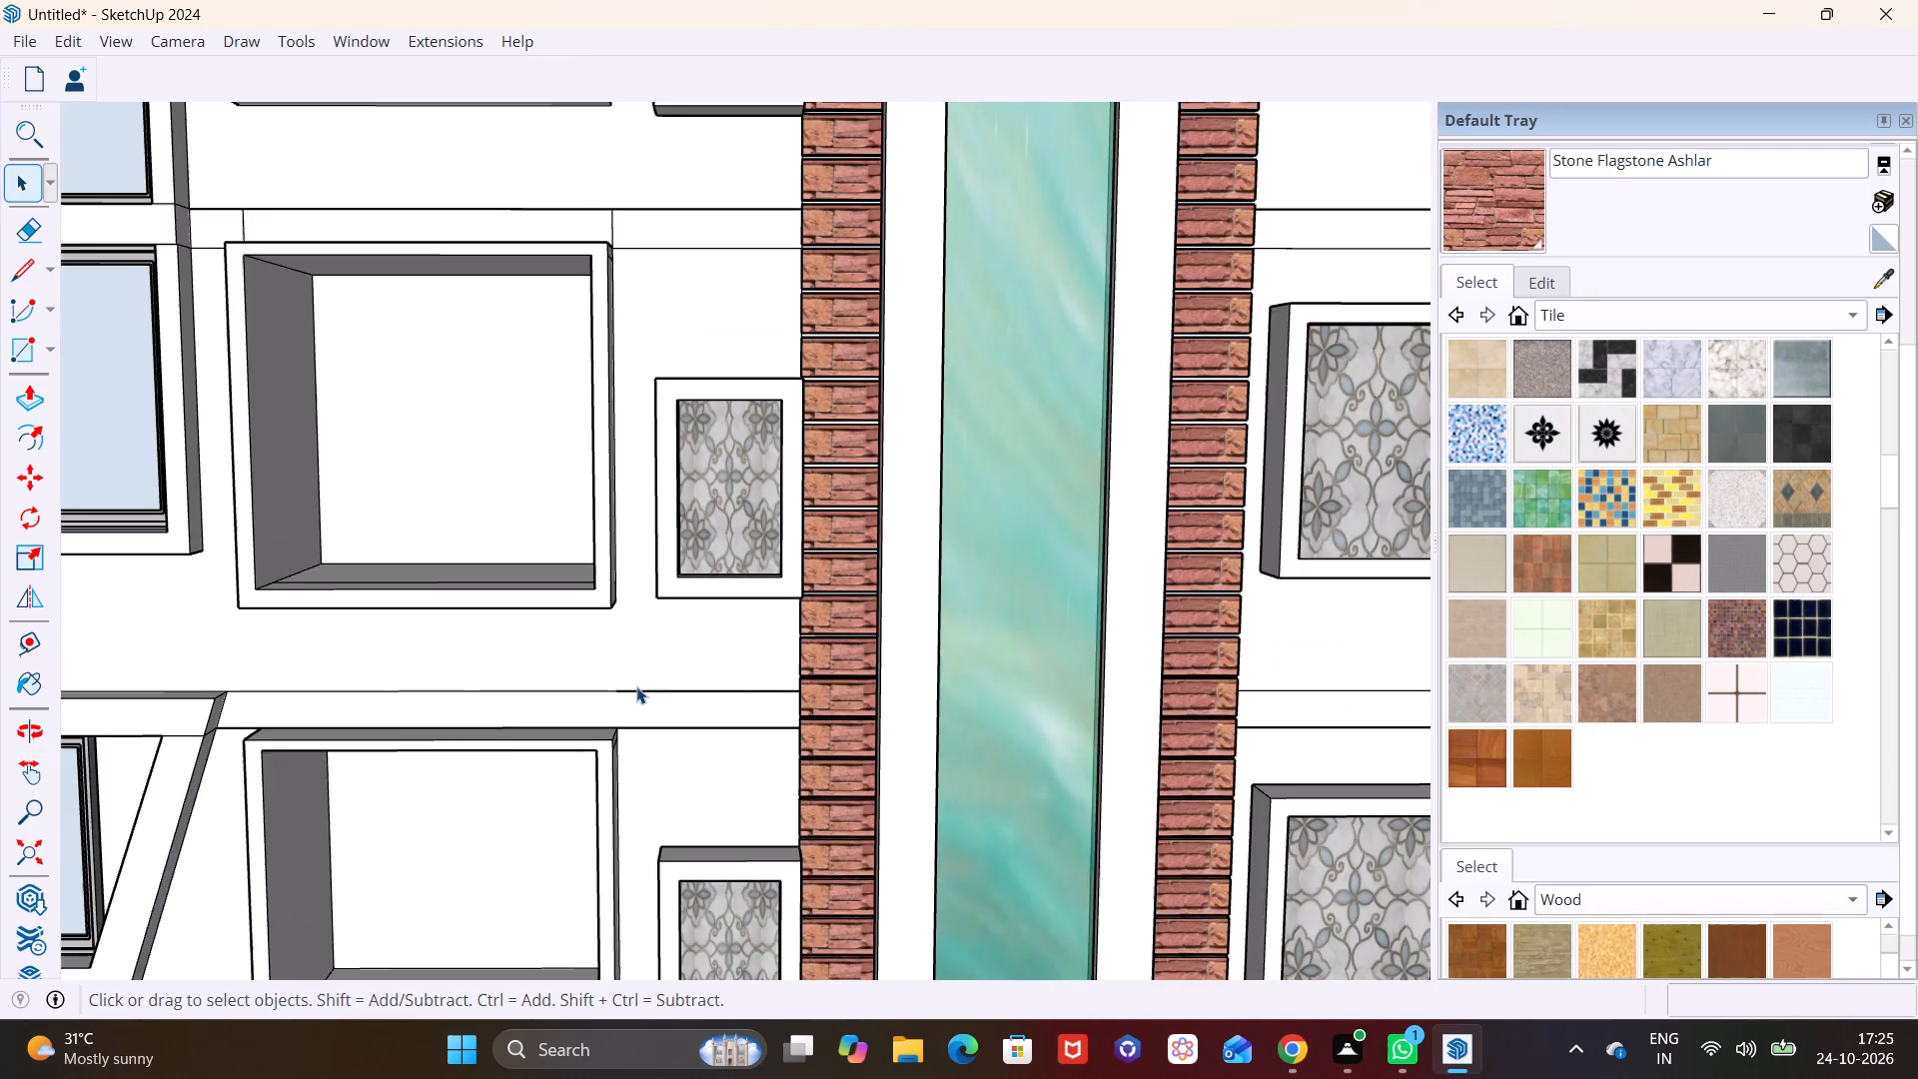
{"action": "middle_click_drag", "start_coordinate": [635, 687], "coordinate": [634, 1008], "text": "shift"}
{"action": "scroll", "coordinate": [414, 632], "scroll_direction": "up", "scroll_amount": 5}
{"action": "left_click", "coordinate": [161, 527]}
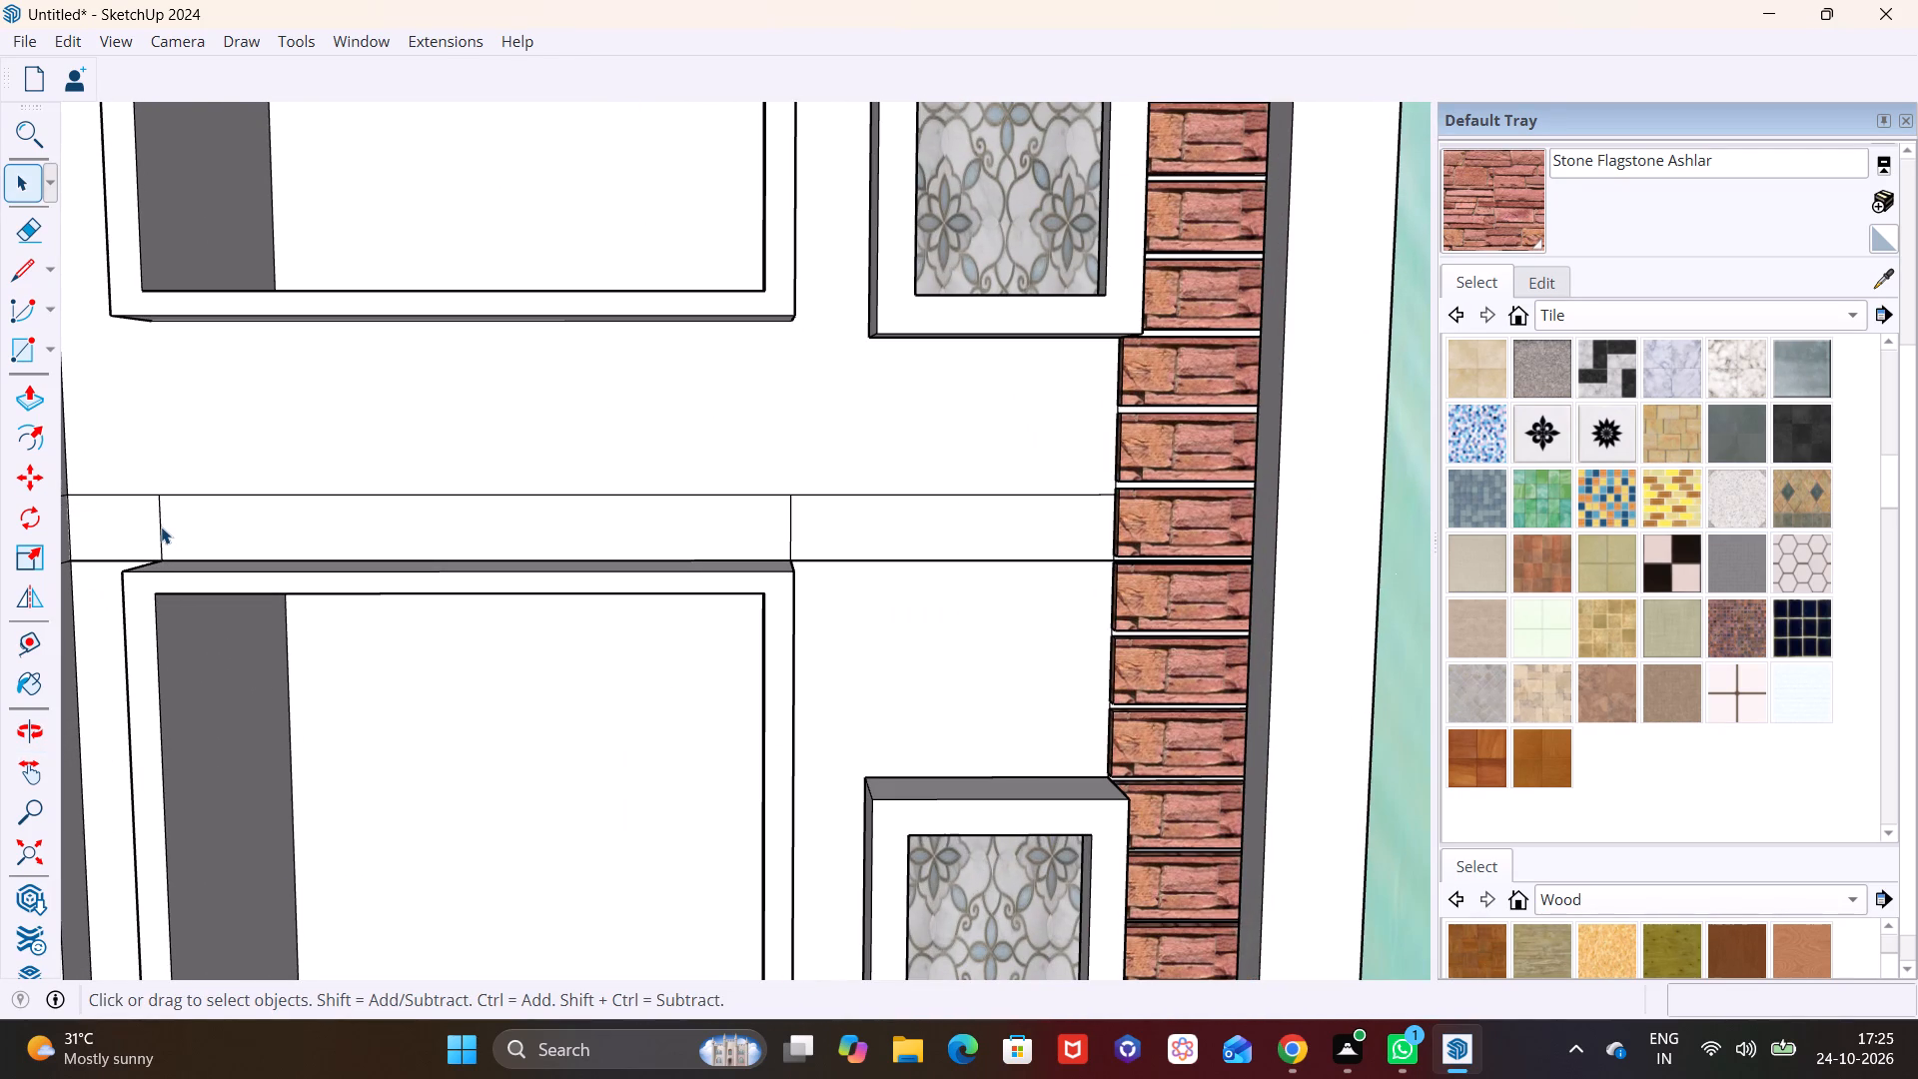
{"action": "key", "text": "Delete"}
{"action": "left_click", "coordinate": [788, 538]}
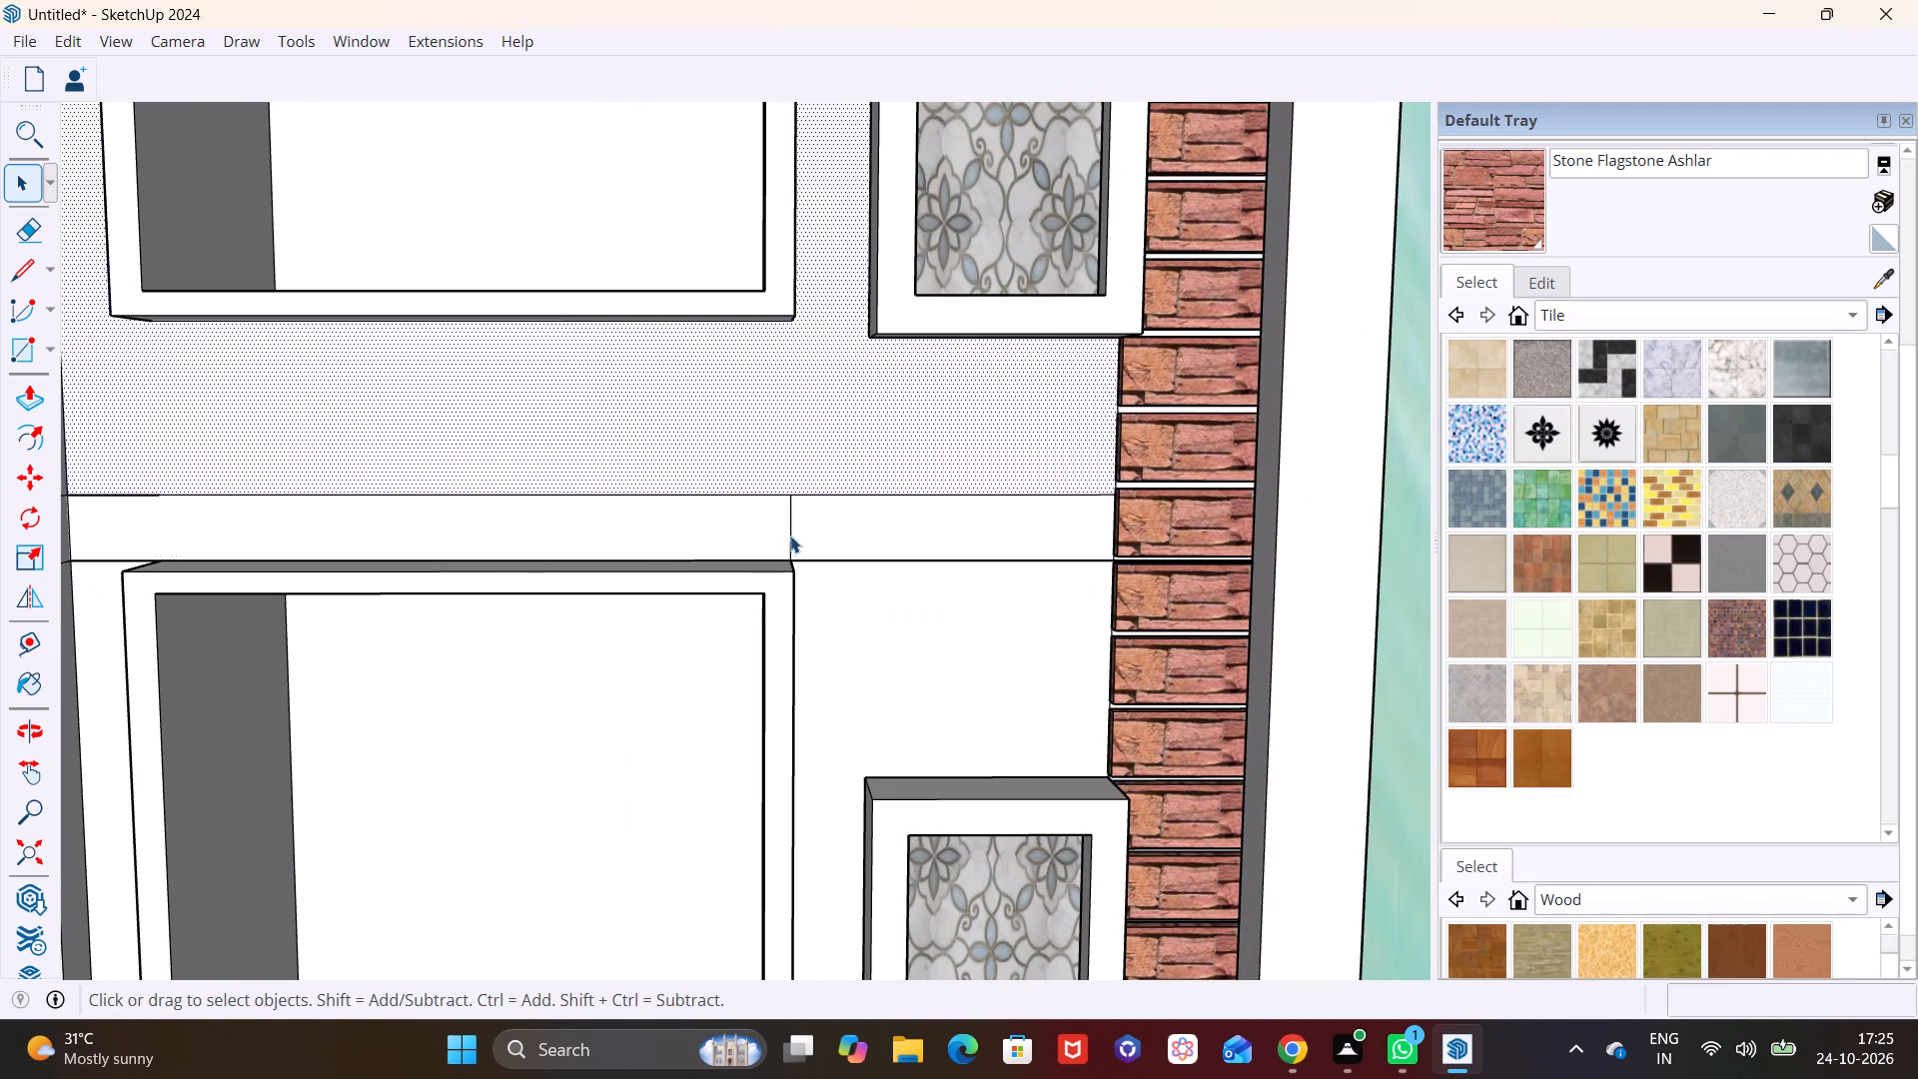
{"action": "key", "text": "Delete"}
{"action": "key", "text": "ctrl+z"}
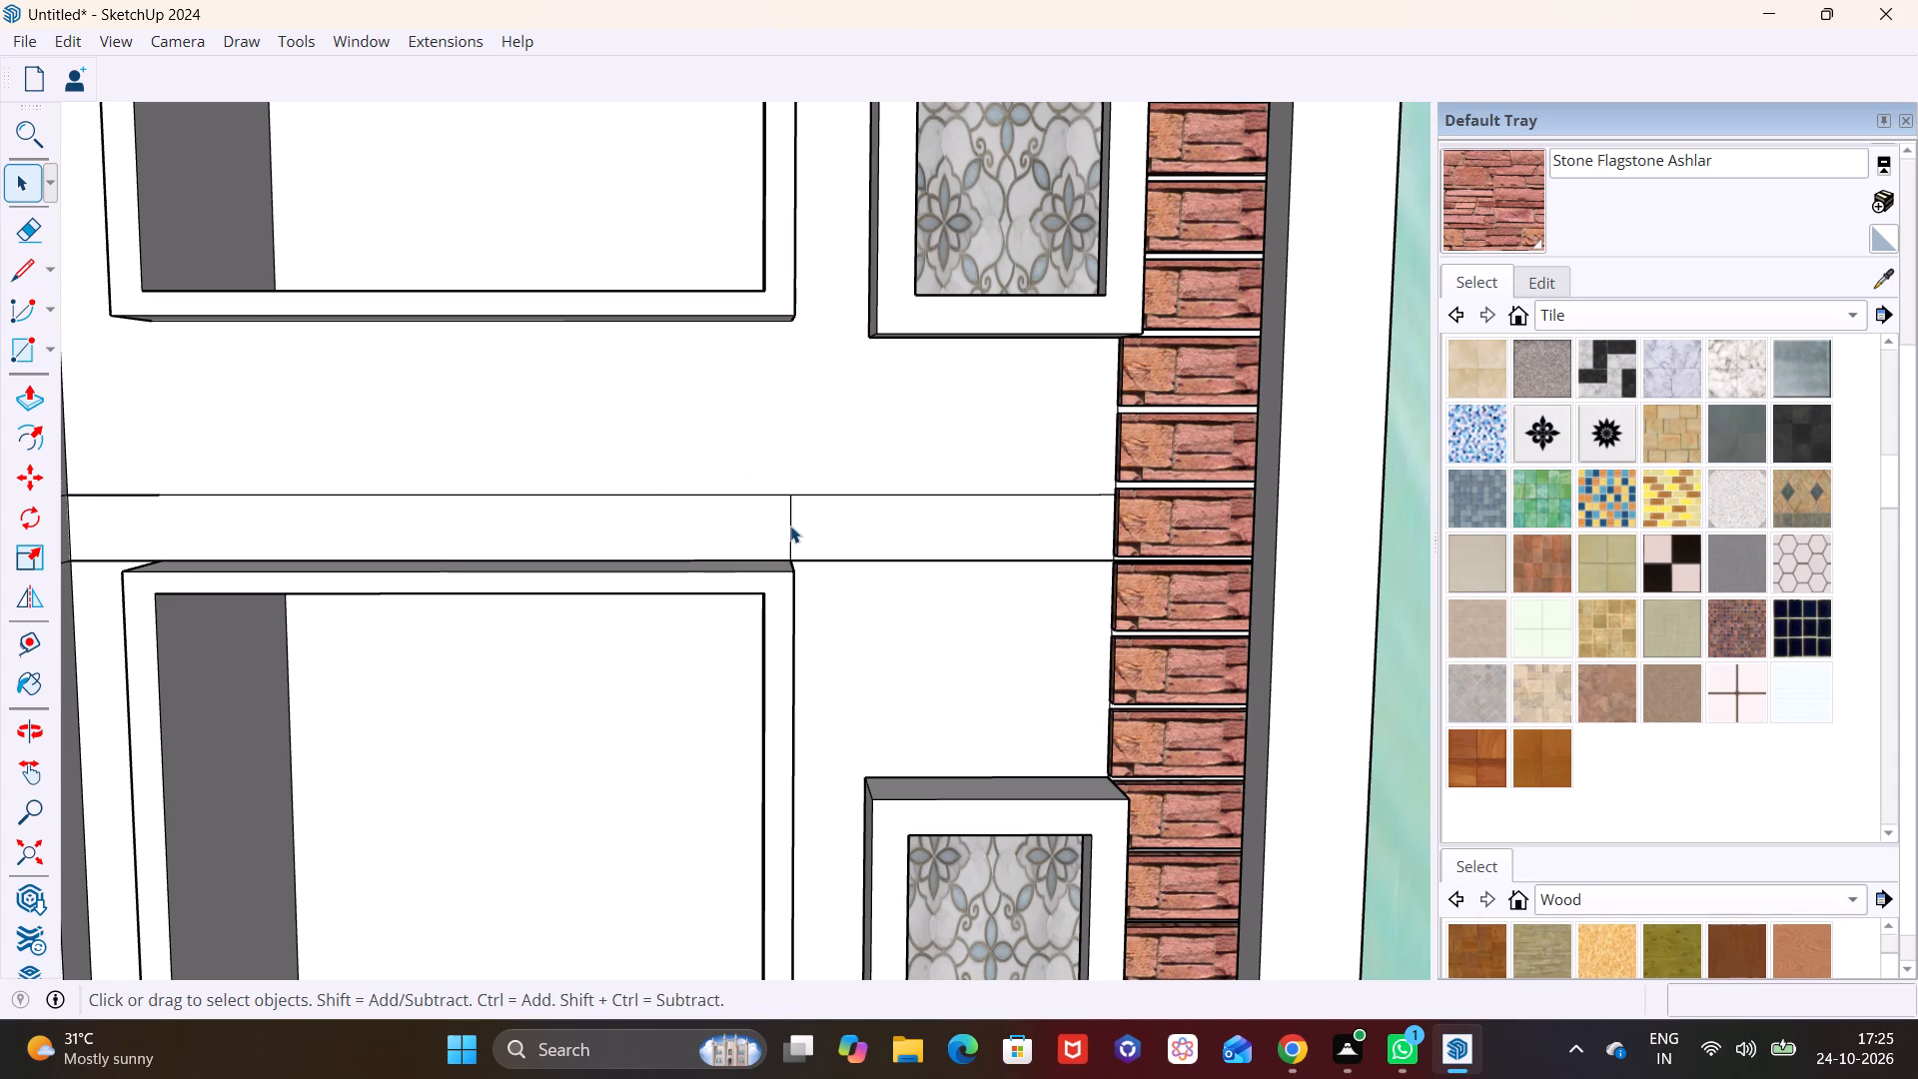
{"action": "left_click", "coordinate": [790, 526]}
{"action": "key", "text": "Delete"}
Delete the two vertical dividing lines in the wall between the top large window box and the one below it.
{"action": "scroll", "coordinate": [791, 580], "scroll_direction": "down", "scroll_amount": 7}
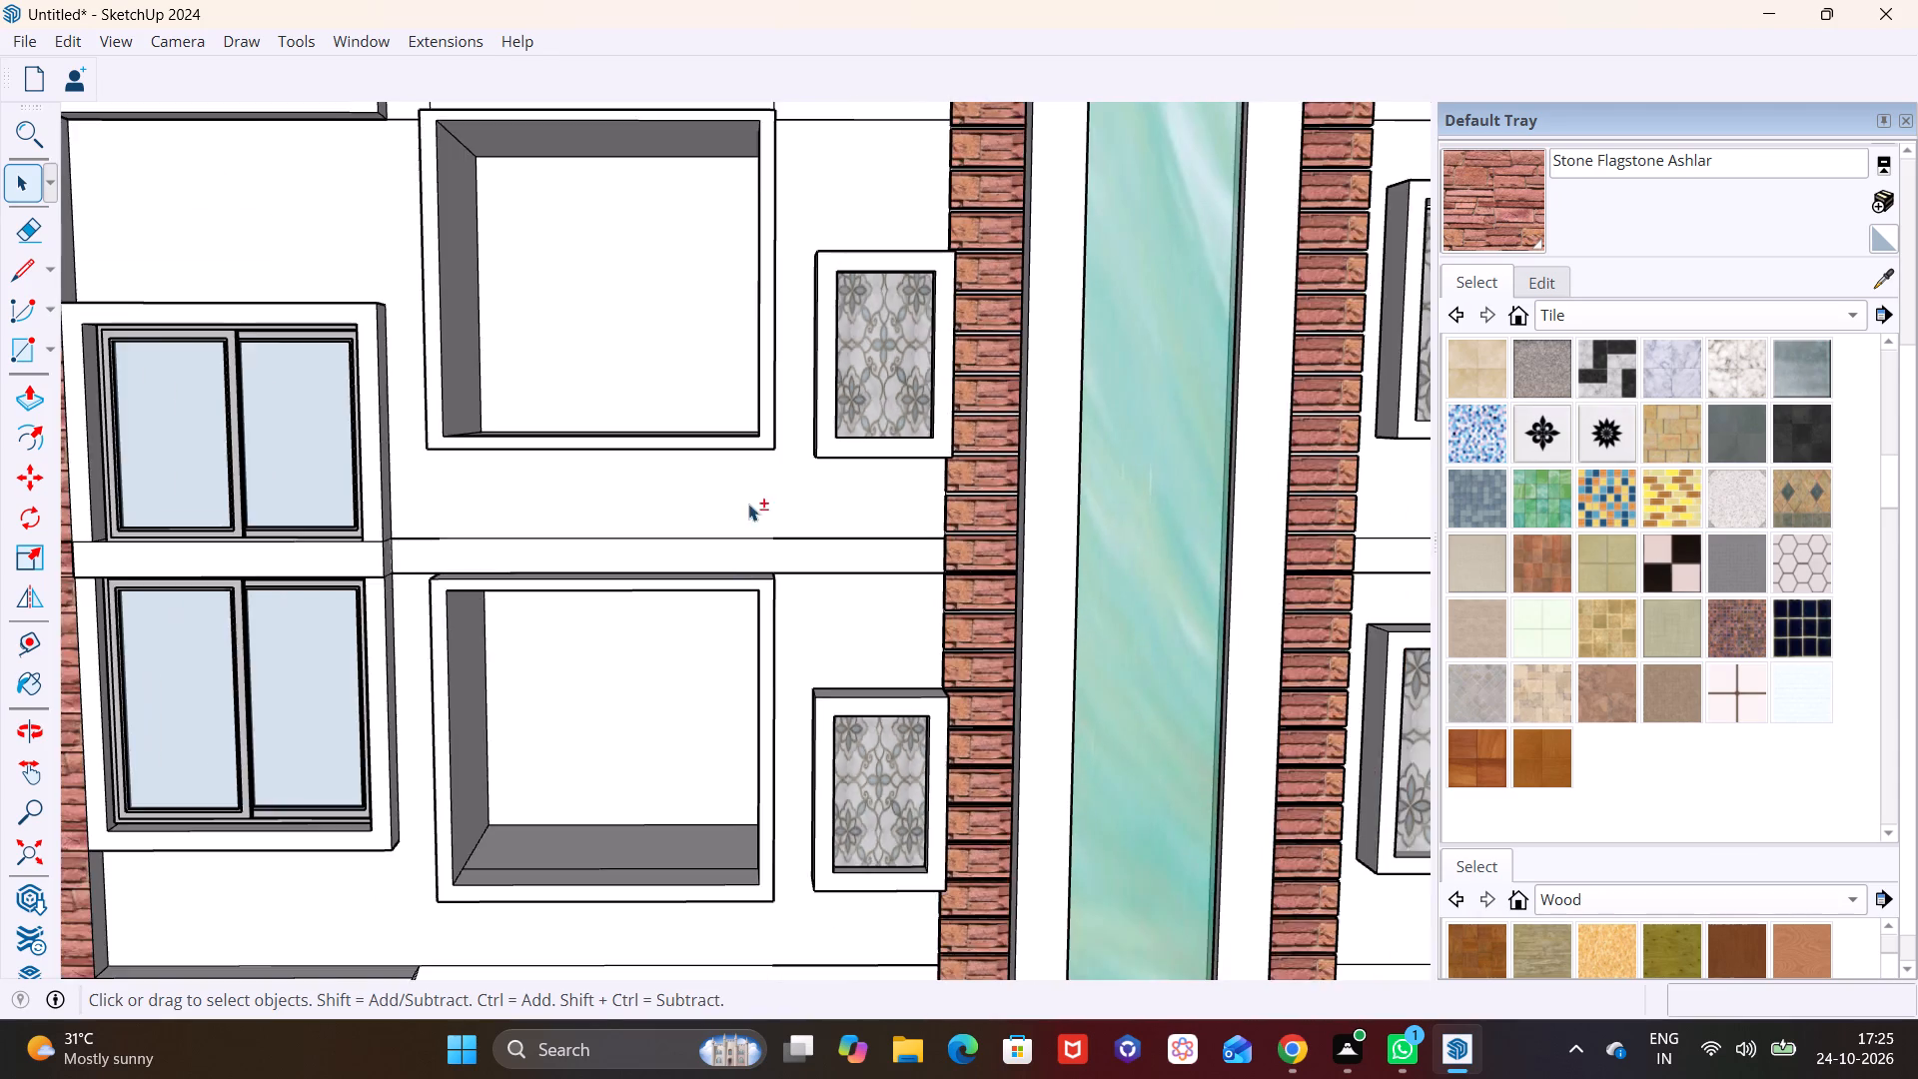
{"action": "middle_click_drag", "start_coordinate": [748, 504], "coordinate": [720, 811], "text": "shift"}
{"action": "middle_click_drag", "start_coordinate": [514, 480], "coordinate": [514, 545], "text": "shift"}
{"action": "scroll", "coordinate": [274, 414], "scroll_direction": "up", "scroll_amount": 6}
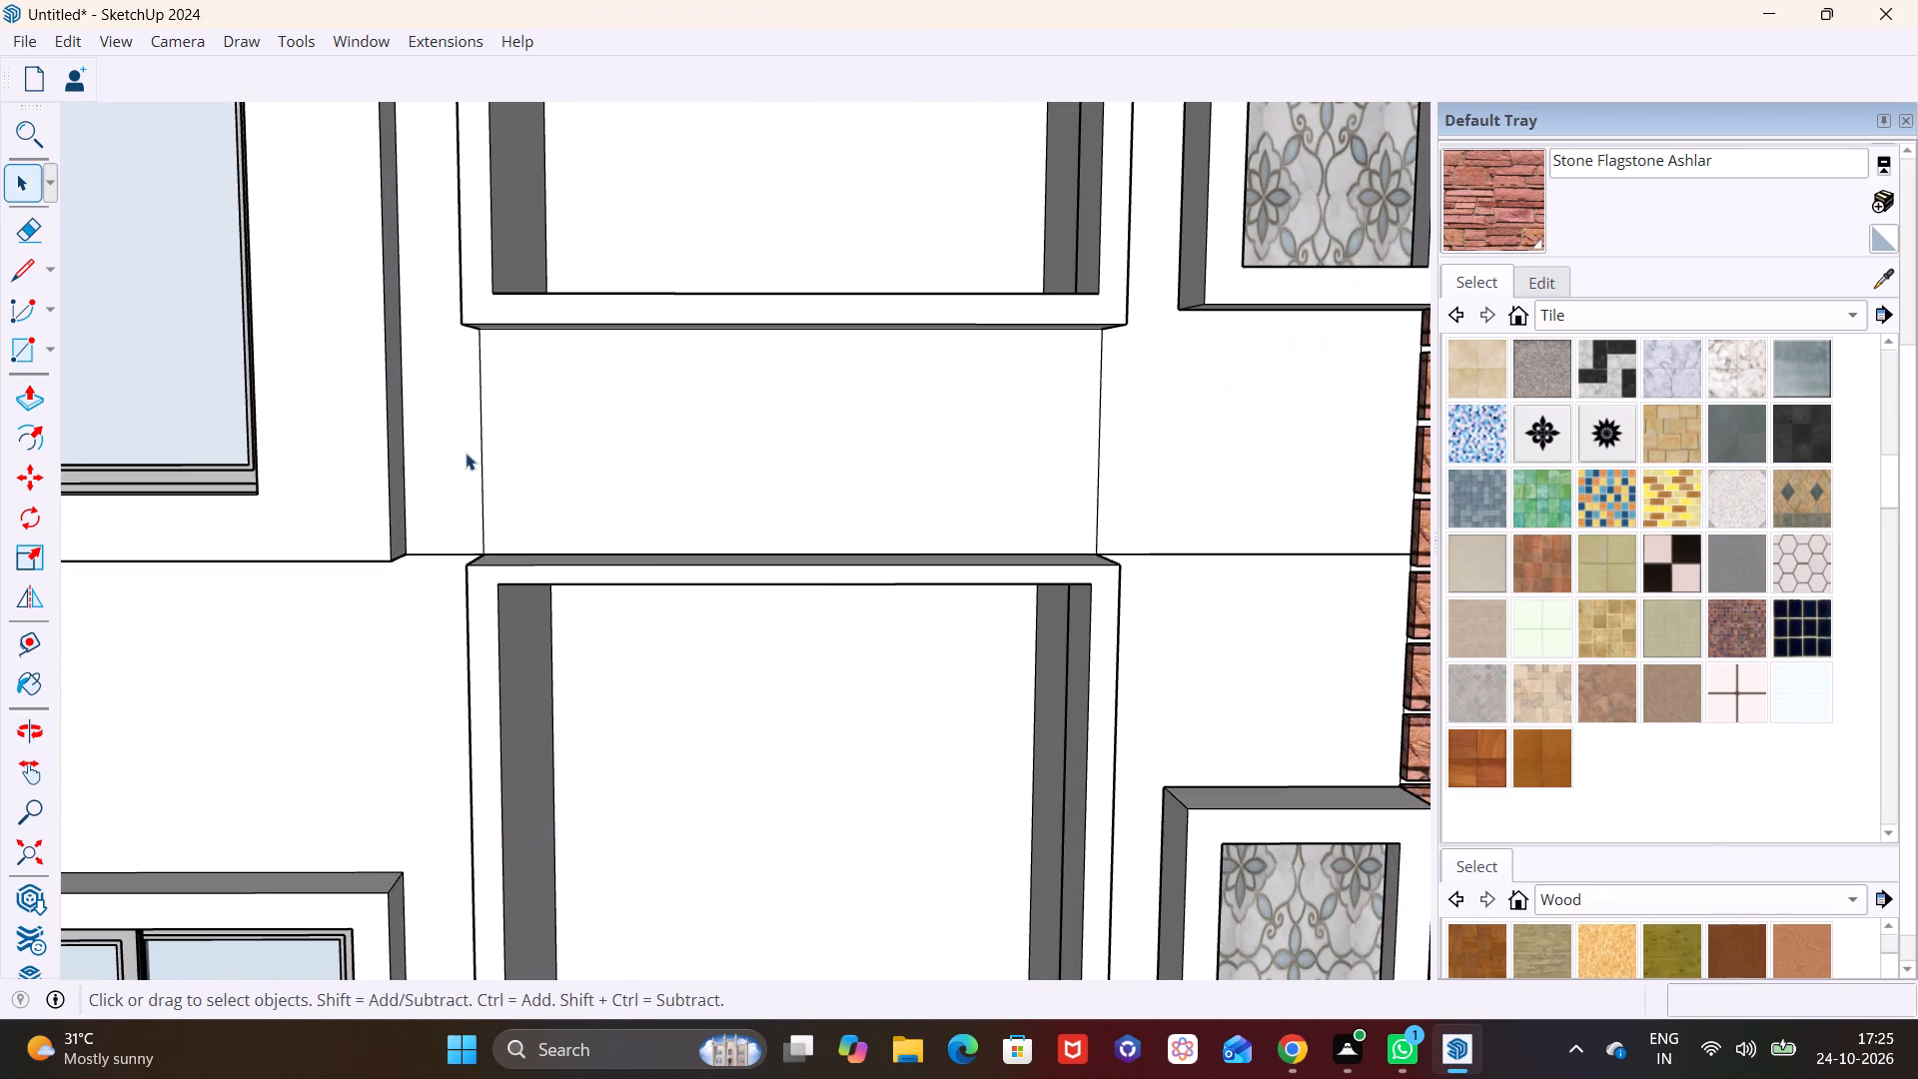
{"action": "left_click", "coordinate": [487, 445]}
{"action": "left_click", "coordinate": [481, 450]}
{"action": "key", "text": "Delete"}
{"action": "left_click", "coordinate": [1101, 485]}
{"action": "key", "text": "Delete"}
Delete the four vertical lines in the wall strip under the roof edge, around the top large window box and above the brick cladding.
{"action": "scroll", "coordinate": [971, 447], "scroll_direction": "down", "scroll_amount": 4}
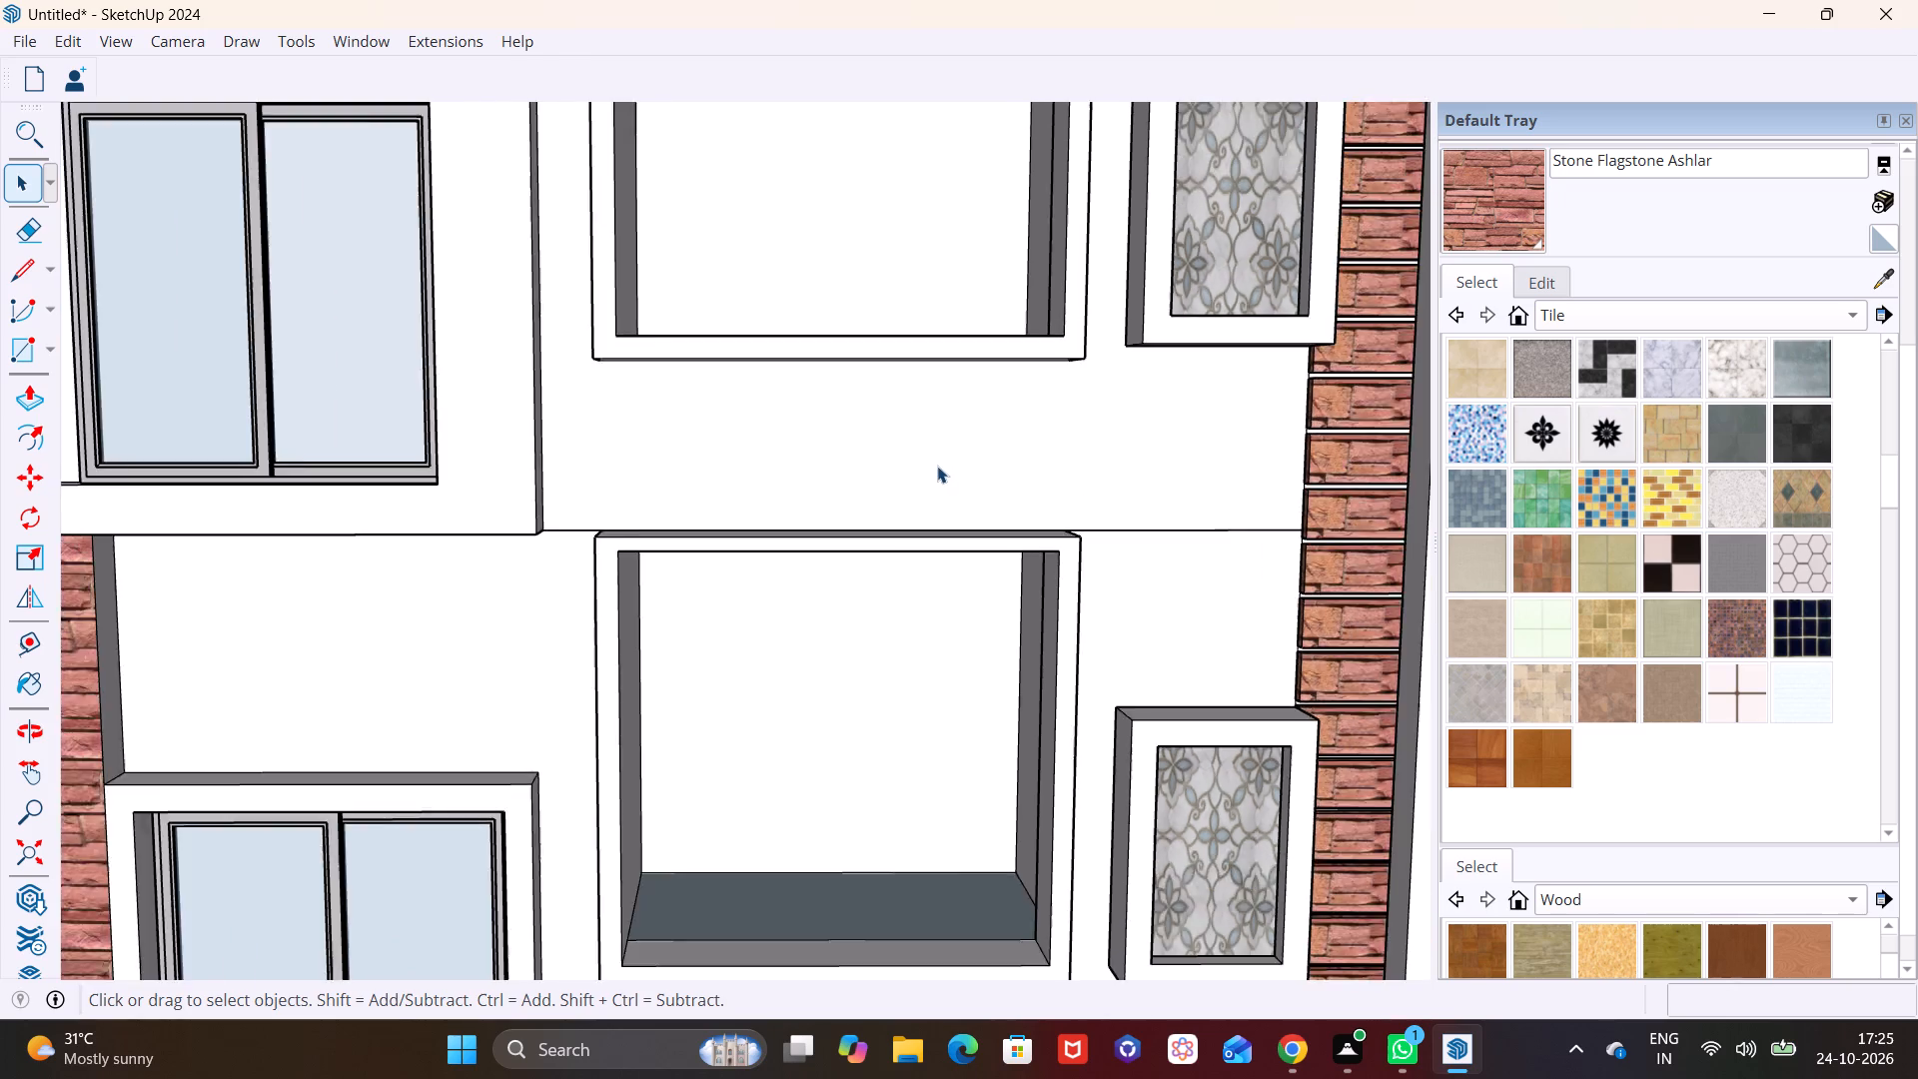
{"action": "scroll", "coordinate": [937, 466], "scroll_direction": "down", "scroll_amount": 3}
{"action": "middle_click_drag", "start_coordinate": [948, 414], "coordinate": [841, 788], "text": "shift"}
{"action": "scroll", "coordinate": [634, 507], "scroll_direction": "up", "scroll_amount": 3}
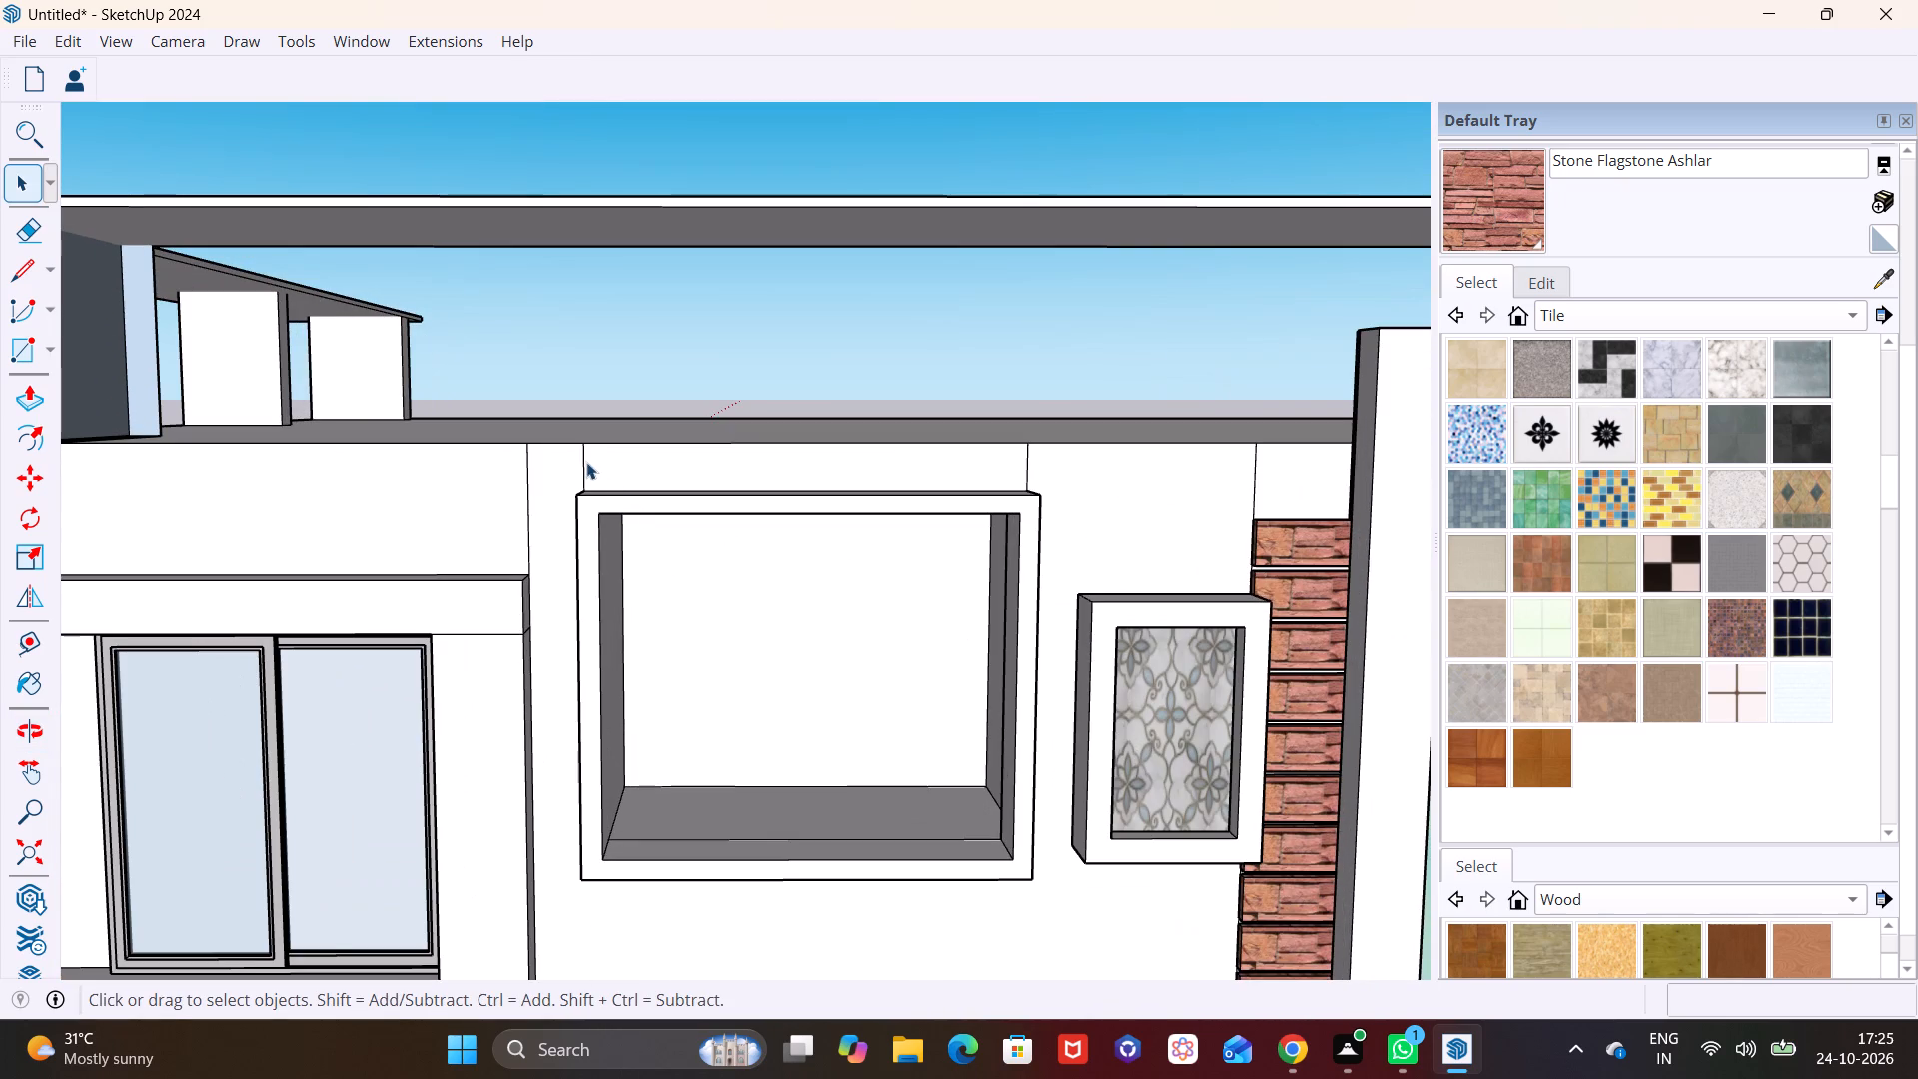
{"action": "left_click", "coordinate": [585, 461]}
{"action": "key", "text": "Delete"}
{"action": "left_click", "coordinate": [530, 474]}
{"action": "key", "text": "Delete"}
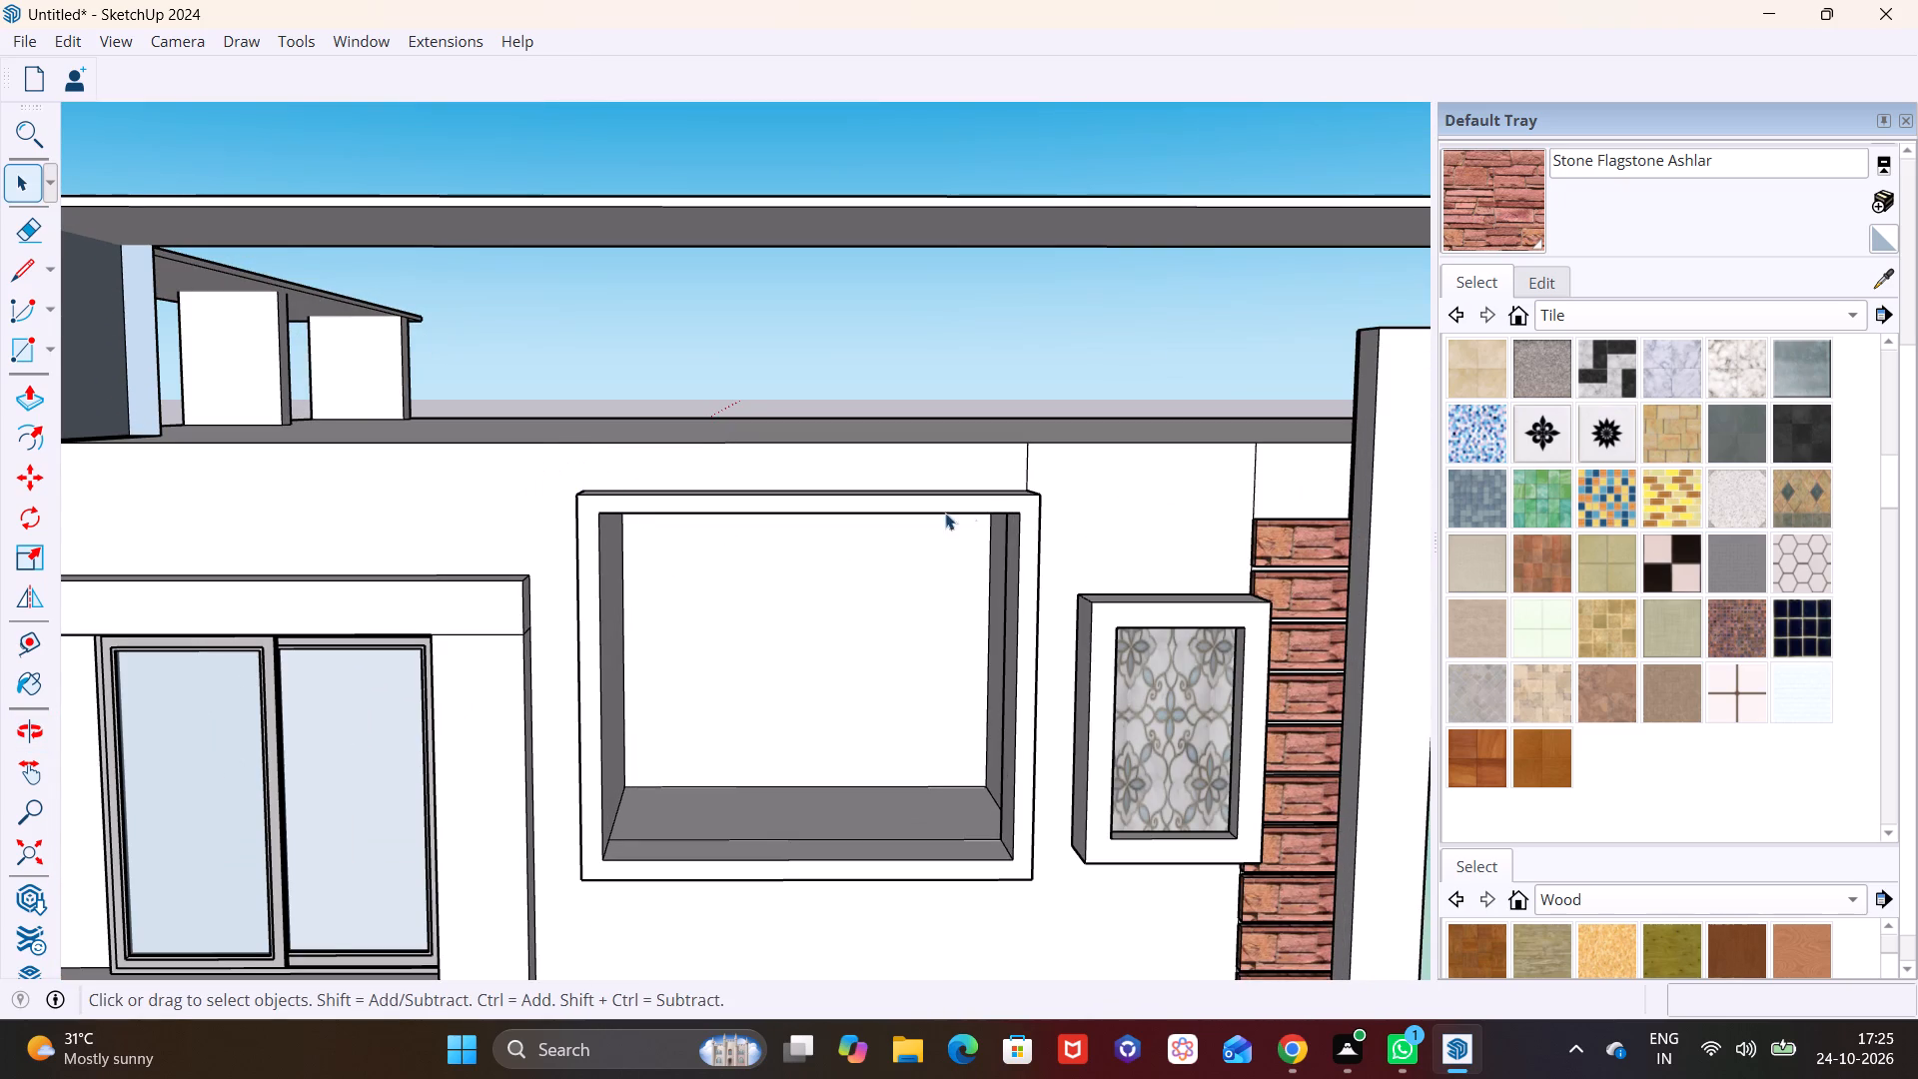
{"action": "left_click", "coordinate": [1027, 477]}
{"action": "key", "text": "Delete"}
{"action": "left_click", "coordinate": [1252, 479]}
{"action": "key", "text": "Delete"}
Delete the horizontal floor-line segments in the wall on both sides of the second-highest large window box, level with its top edge.
{"action": "scroll", "coordinate": [881, 564], "scroll_direction": "down", "scroll_amount": 10}
{"action": "middle_click_drag", "start_coordinate": [898, 637], "coordinate": [768, 440], "text": "shift"}
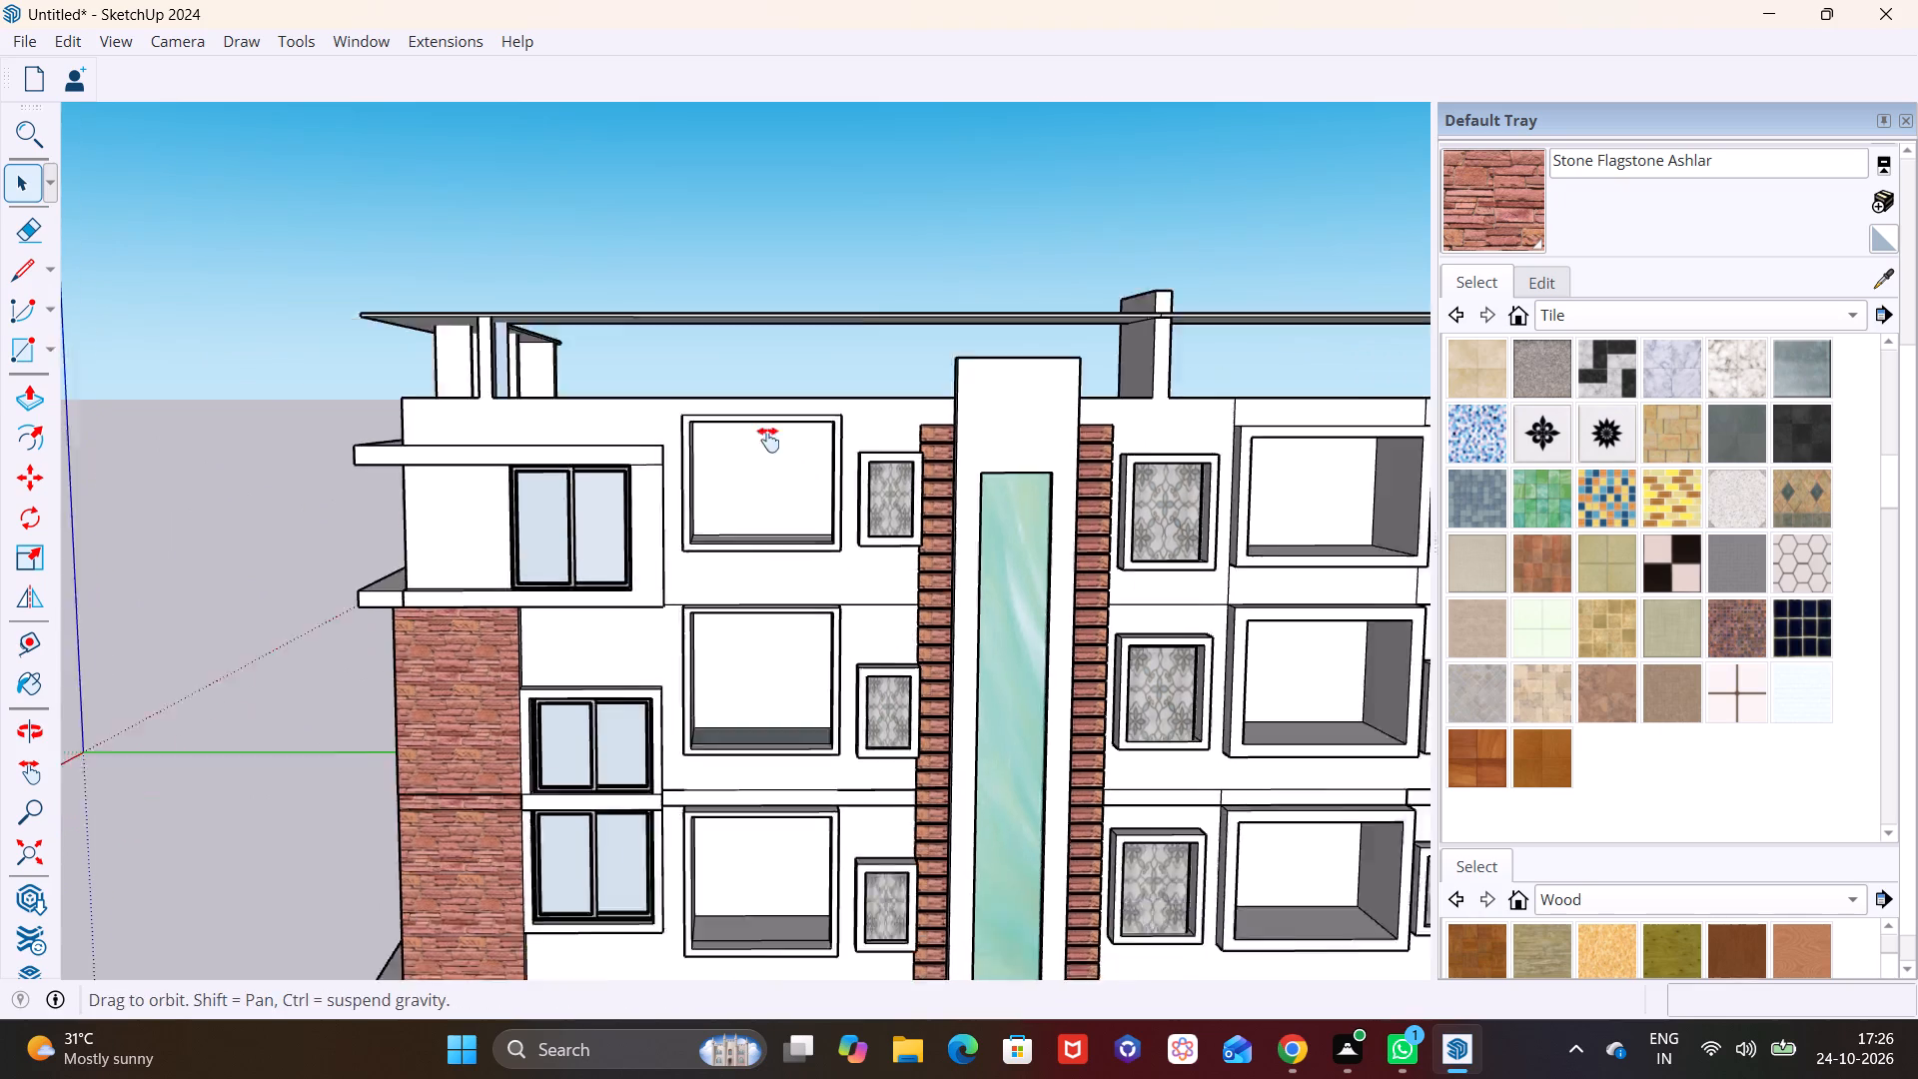
{"action": "middle_click_drag", "start_coordinate": [768, 440], "coordinate": [747, 382], "text": "shift"}
{"action": "scroll", "coordinate": [680, 464], "scroll_direction": "up", "scroll_amount": 6}
{"action": "left_click", "coordinate": [893, 470]}
{"action": "key", "text": "Delete"}
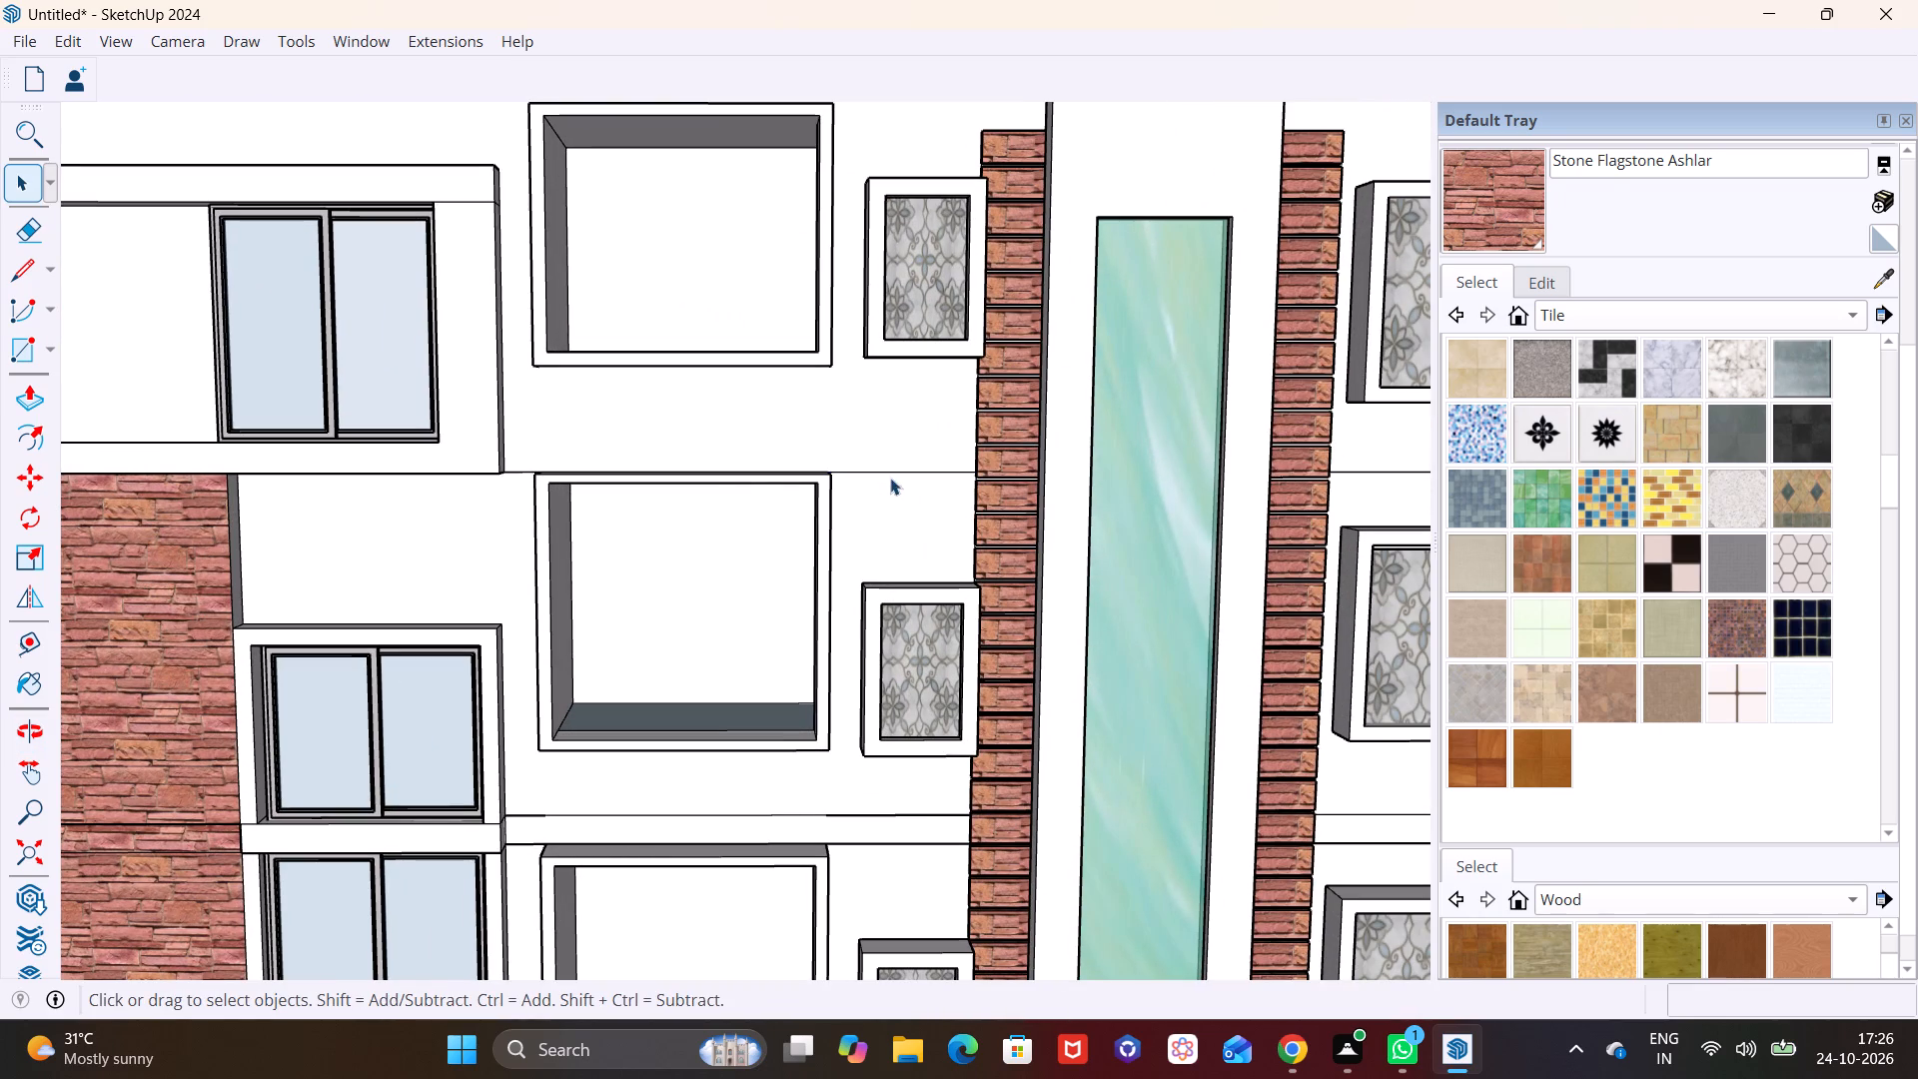
{"action": "left_click", "coordinate": [876, 472]}
{"action": "key", "text": "Delete"}
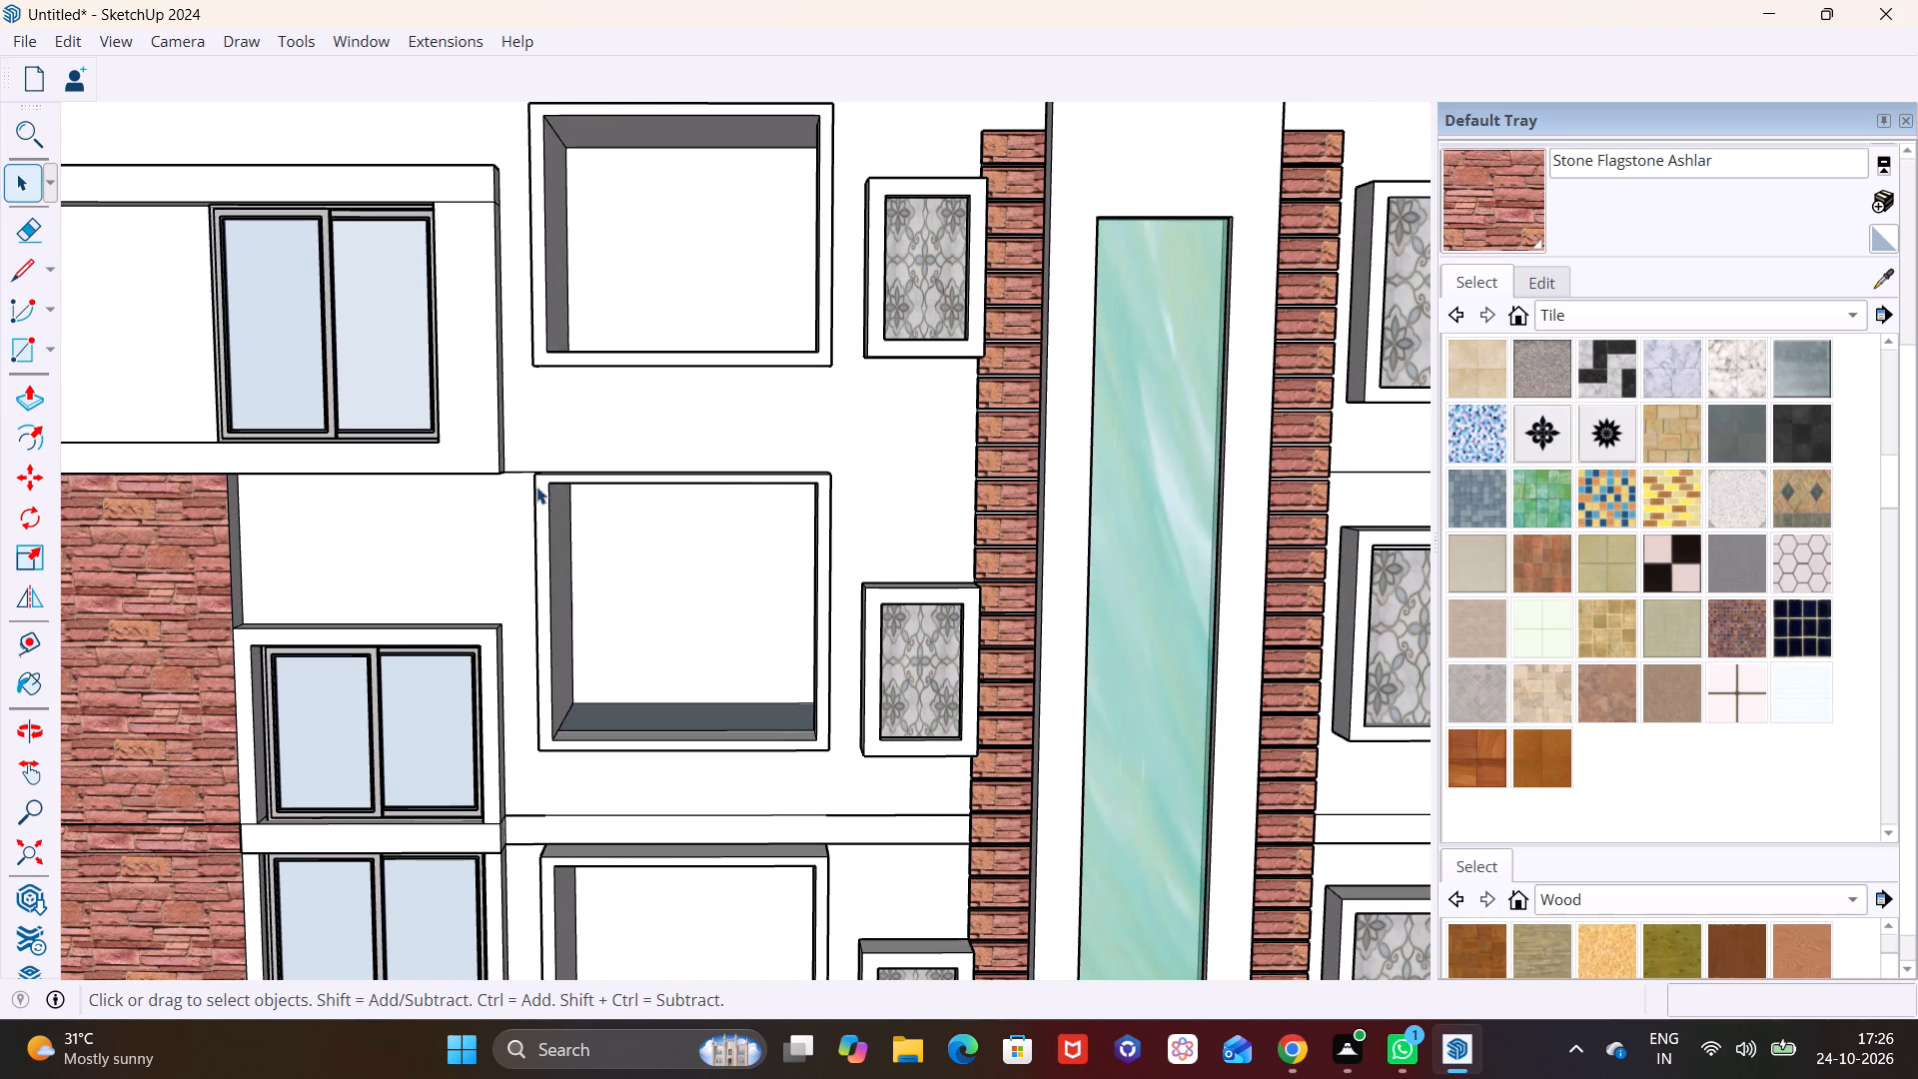
{"action": "left_click", "coordinate": [523, 476]}
{"action": "key", "text": "Delete"}
{"action": "scroll", "coordinate": [525, 488], "scroll_direction": "down", "scroll_amount": 4}
{"action": "scroll", "coordinate": [522, 462], "scroll_direction": "up", "scroll_amount": 2}
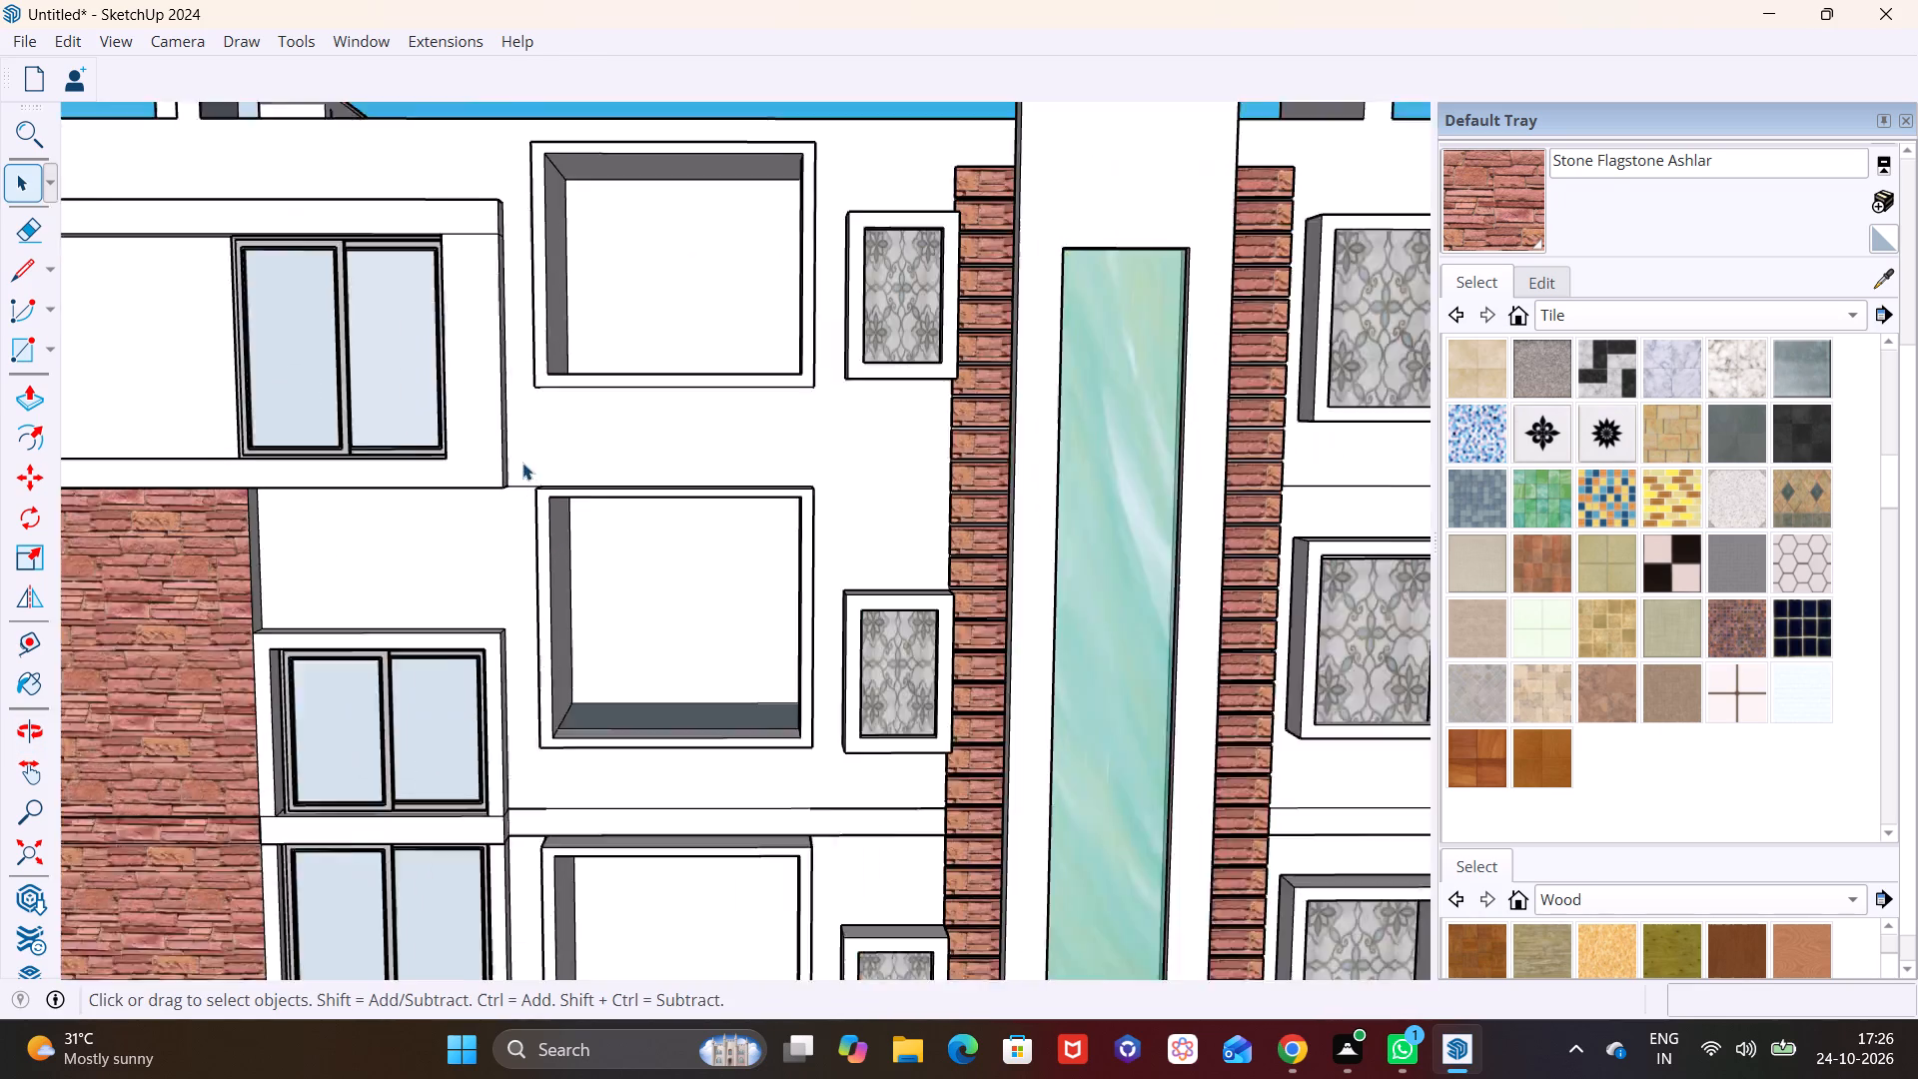
{"action": "scroll", "coordinate": [522, 463], "scroll_direction": "up", "scroll_amount": 5}
{"action": "left_click", "coordinate": [516, 494]}
{"action": "key", "text": "Delete"}
Delete the horizontal line segments that form the narrow band between the second-highest and third-highest large window boxes.
{"action": "scroll", "coordinate": [518, 495], "scroll_direction": "down", "scroll_amount": 1}
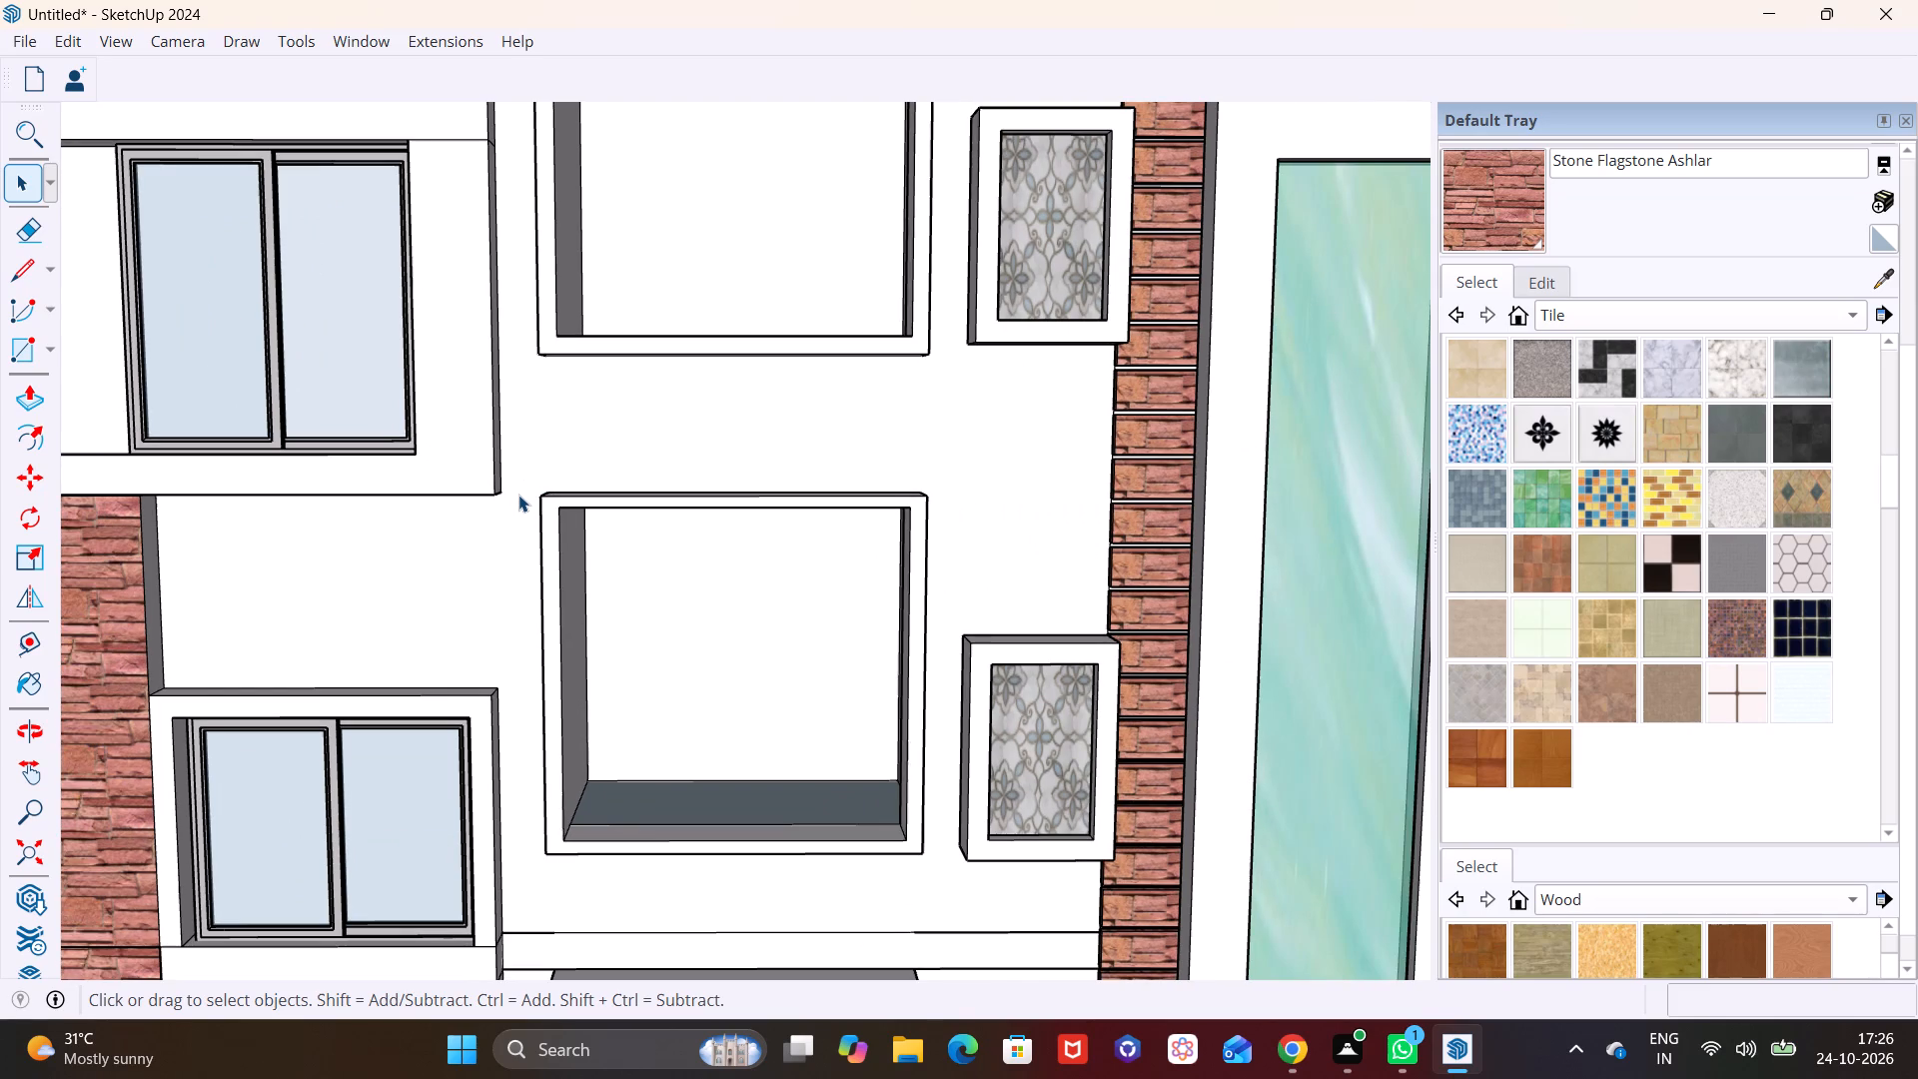
{"action": "scroll", "coordinate": [518, 495], "scroll_direction": "down", "scroll_amount": 6}
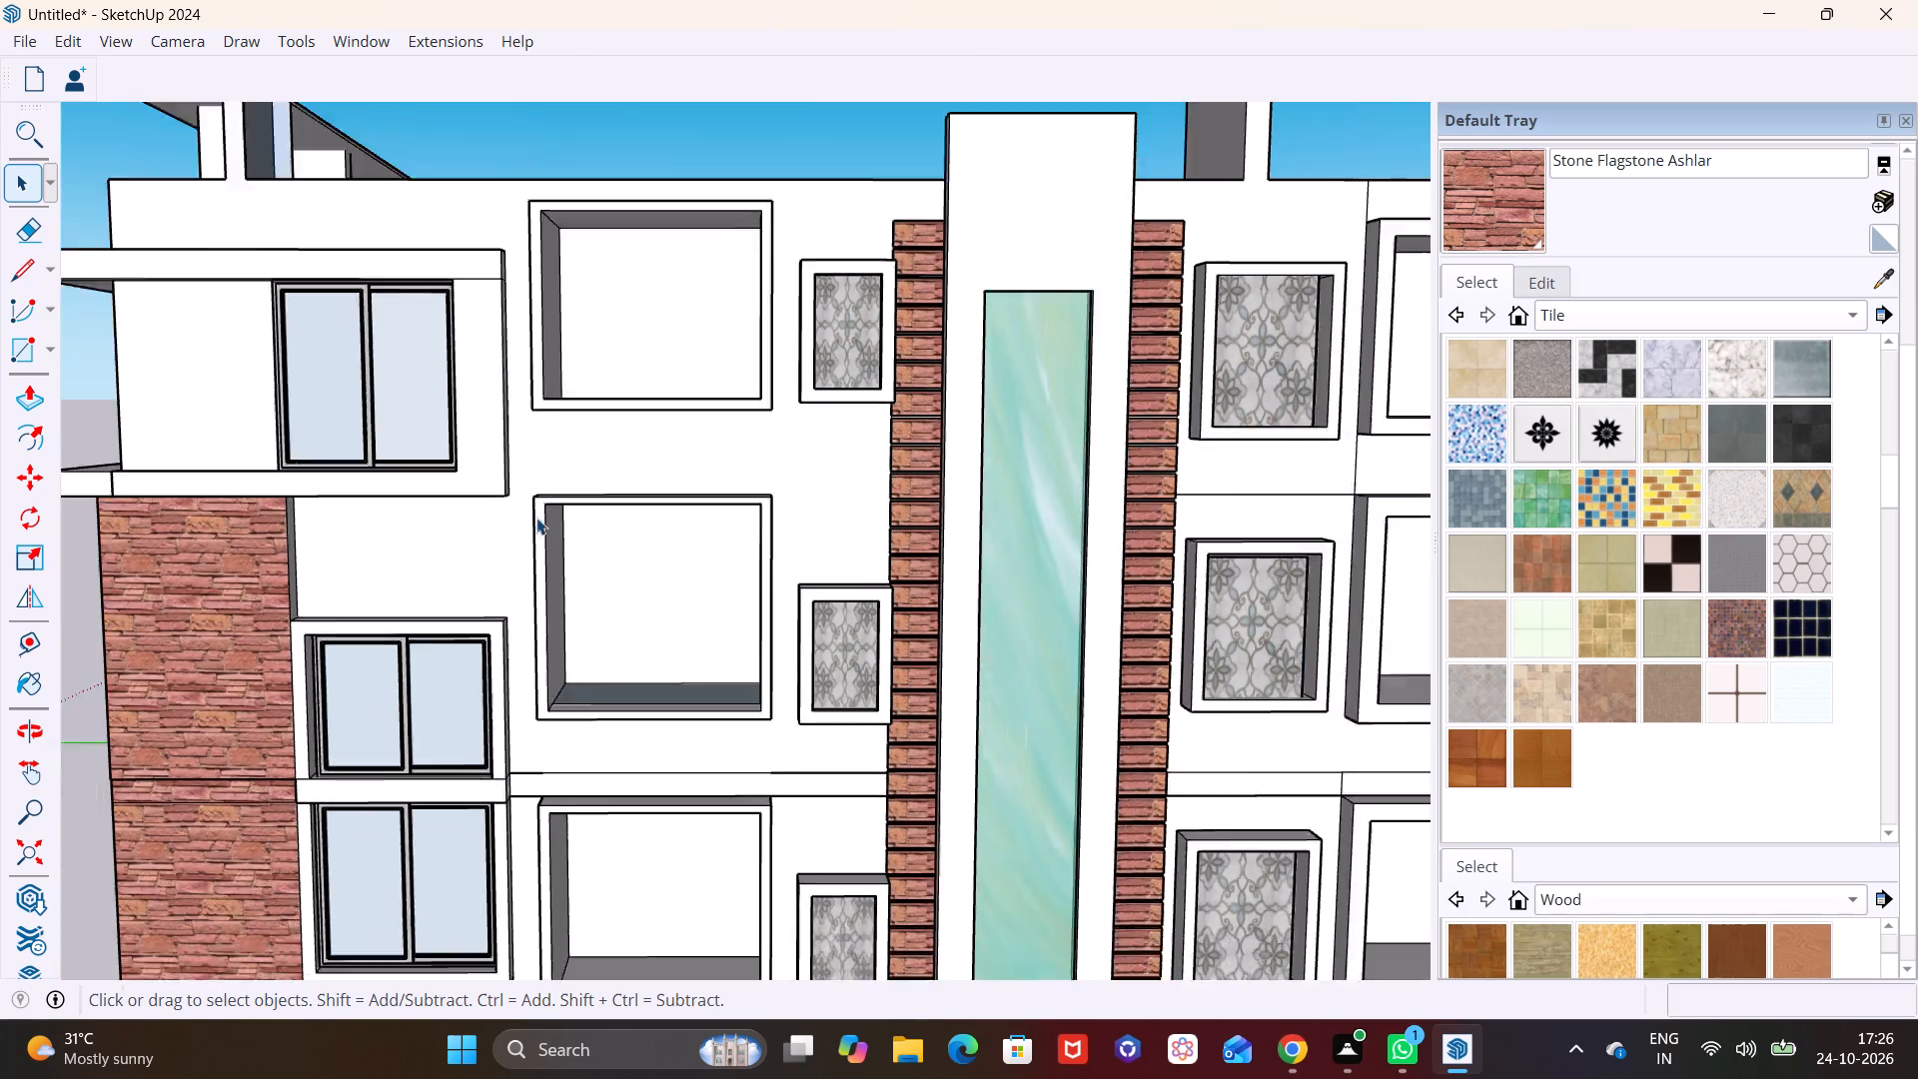
{"action": "scroll", "coordinate": [536, 518], "scroll_direction": "down", "scroll_amount": 1}
{"action": "middle_click_drag", "start_coordinate": [651, 624], "coordinate": [721, 400], "text": "shift"}
{"action": "scroll", "coordinate": [672, 515], "scroll_direction": "up", "scroll_amount": 11}
{"action": "middle_click_drag", "start_coordinate": [688, 502], "coordinate": [350, 536]}
{"action": "left_click", "coordinate": [734, 457]}
{"action": "key", "text": "Delete"}
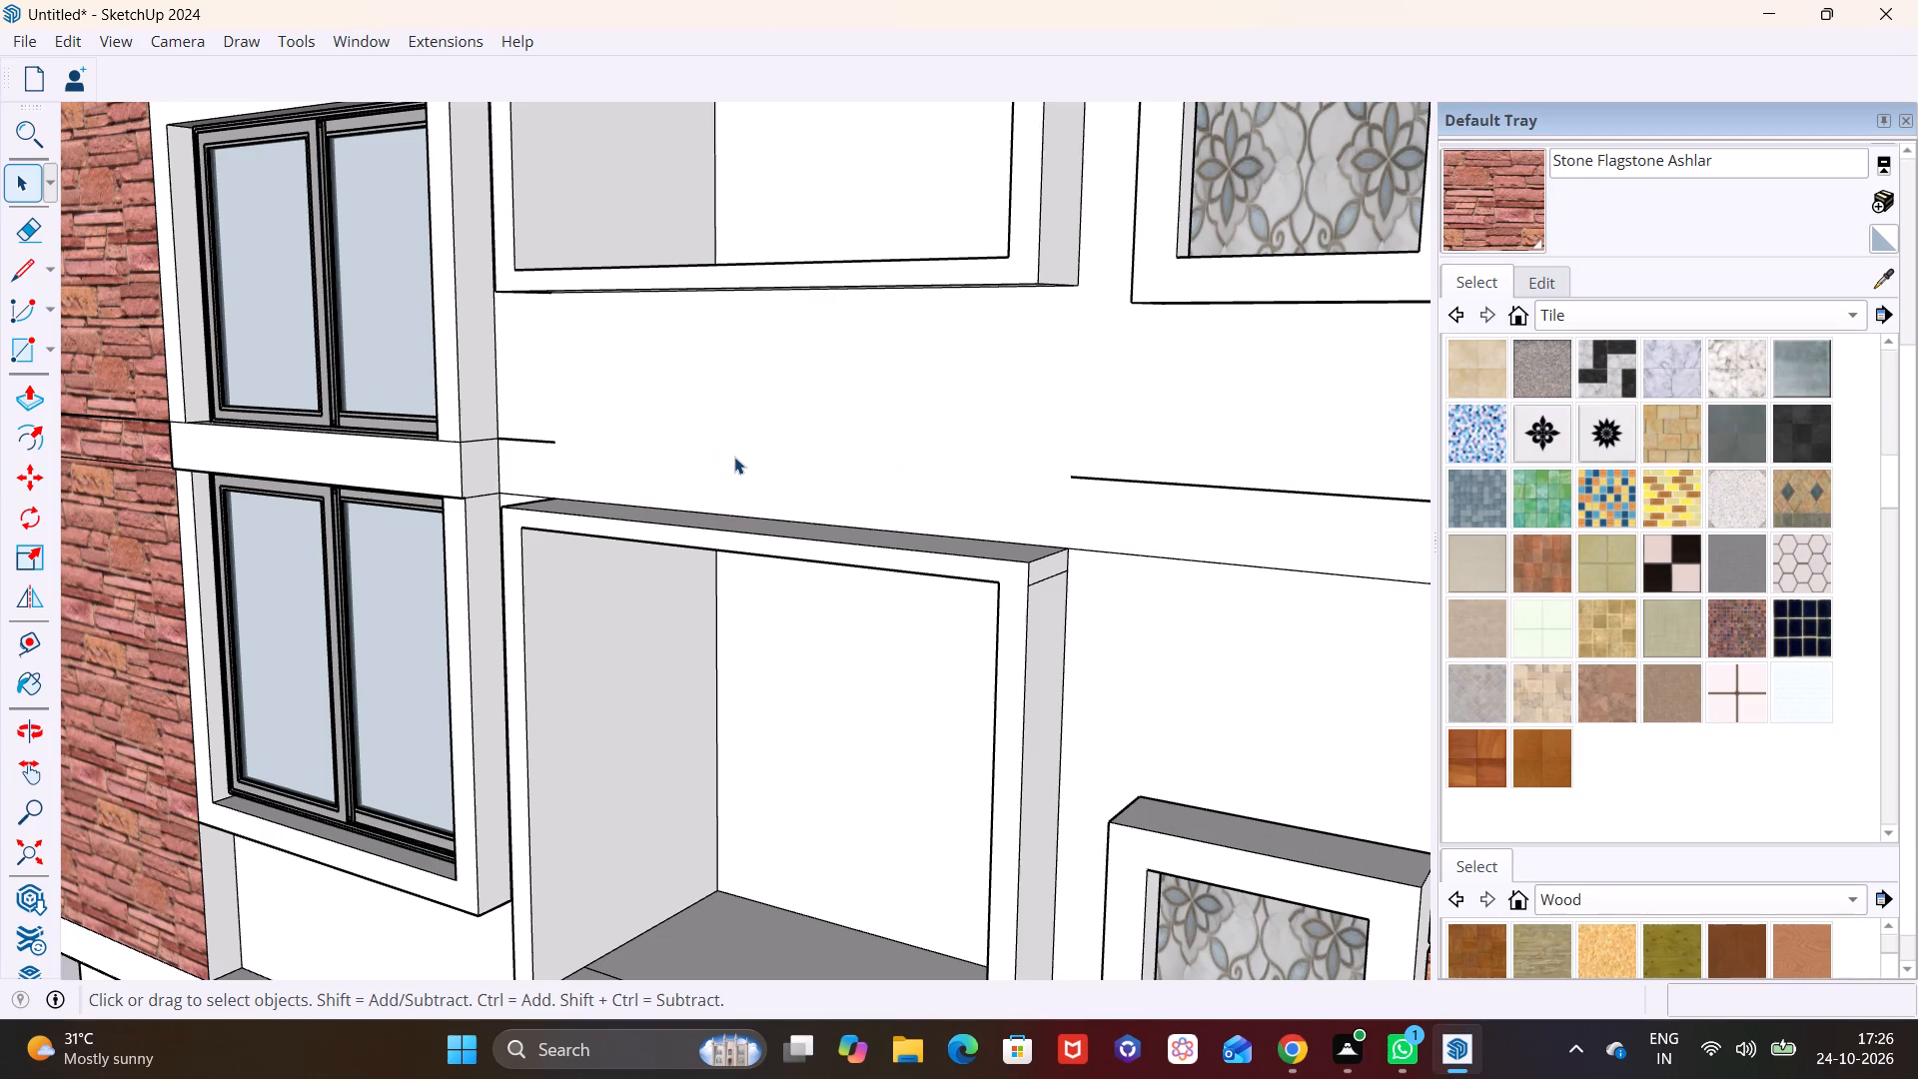
{"action": "left_click", "coordinate": [537, 443]}
{"action": "key", "text": "Delete"}
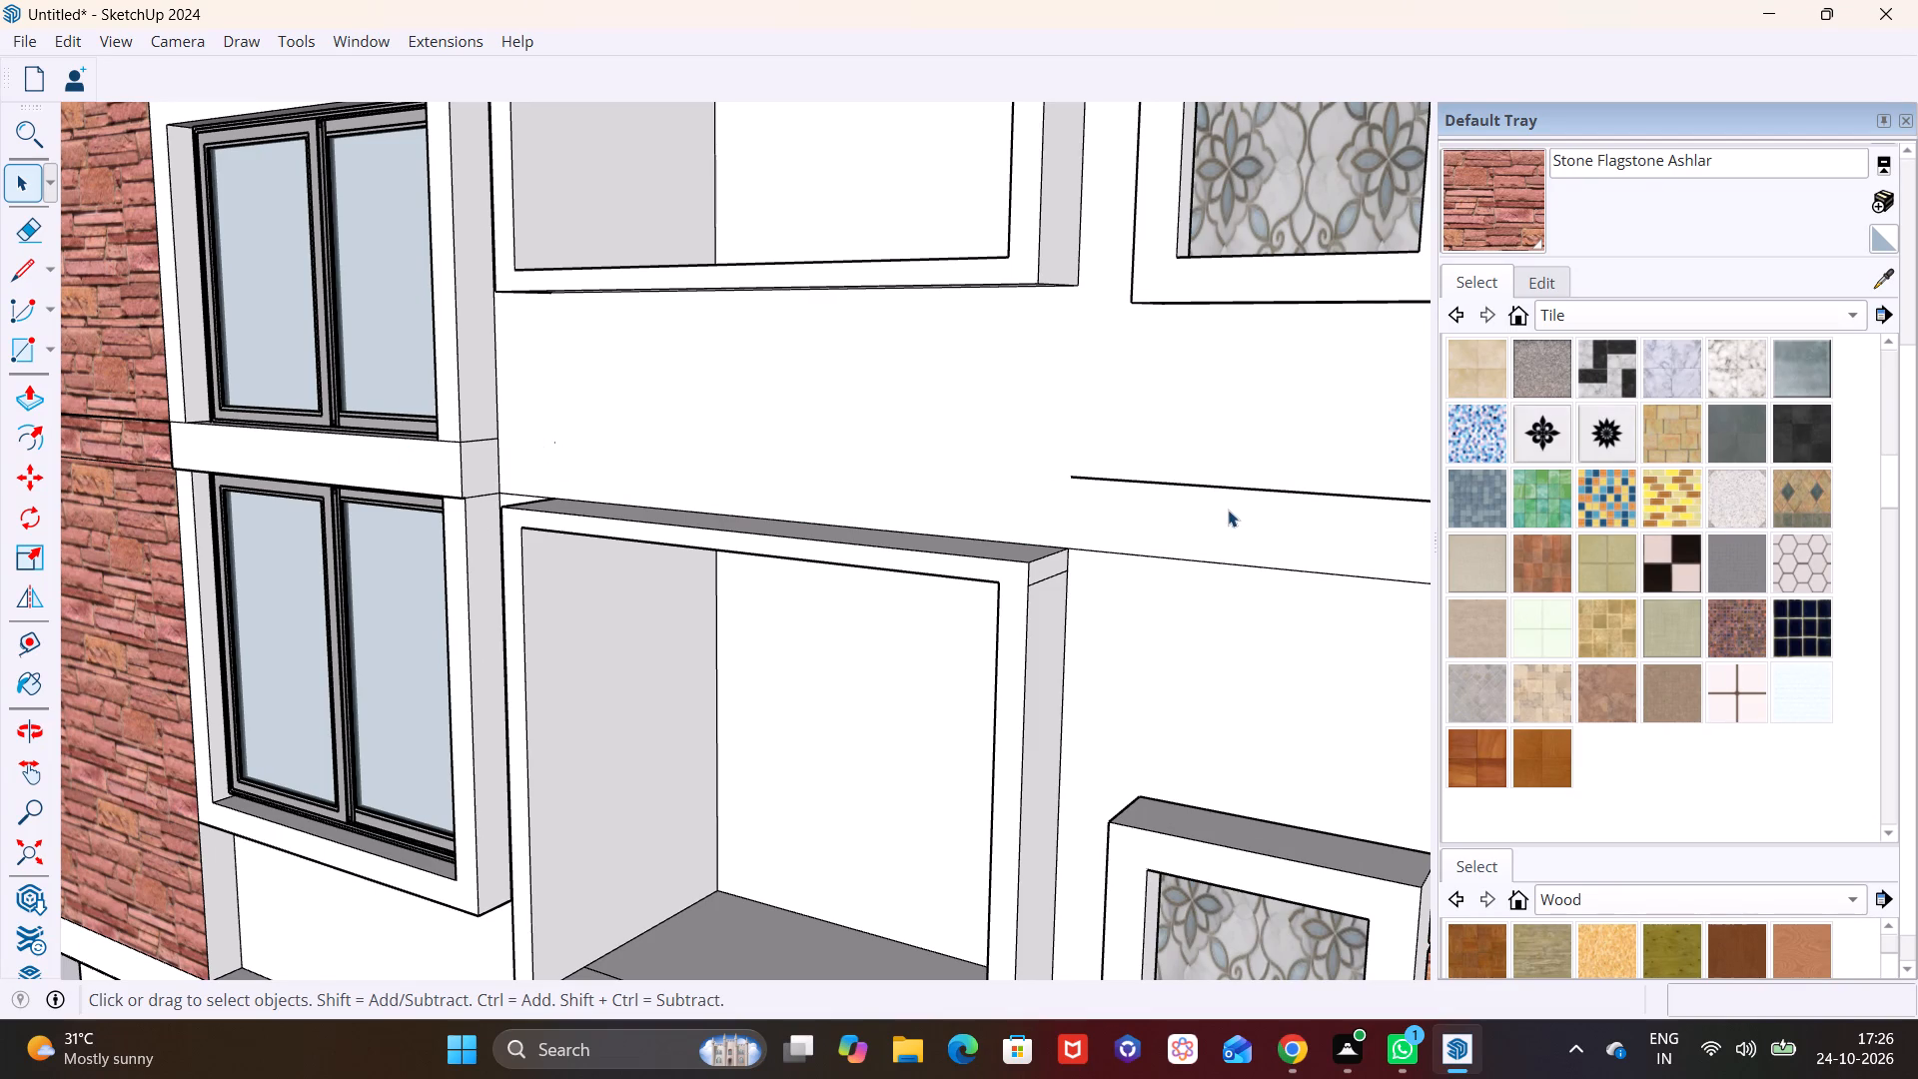
{"action": "left_click", "coordinate": [1230, 494]}
{"action": "left_click", "coordinate": [1233, 490]}
{"action": "key", "text": "Delete"}
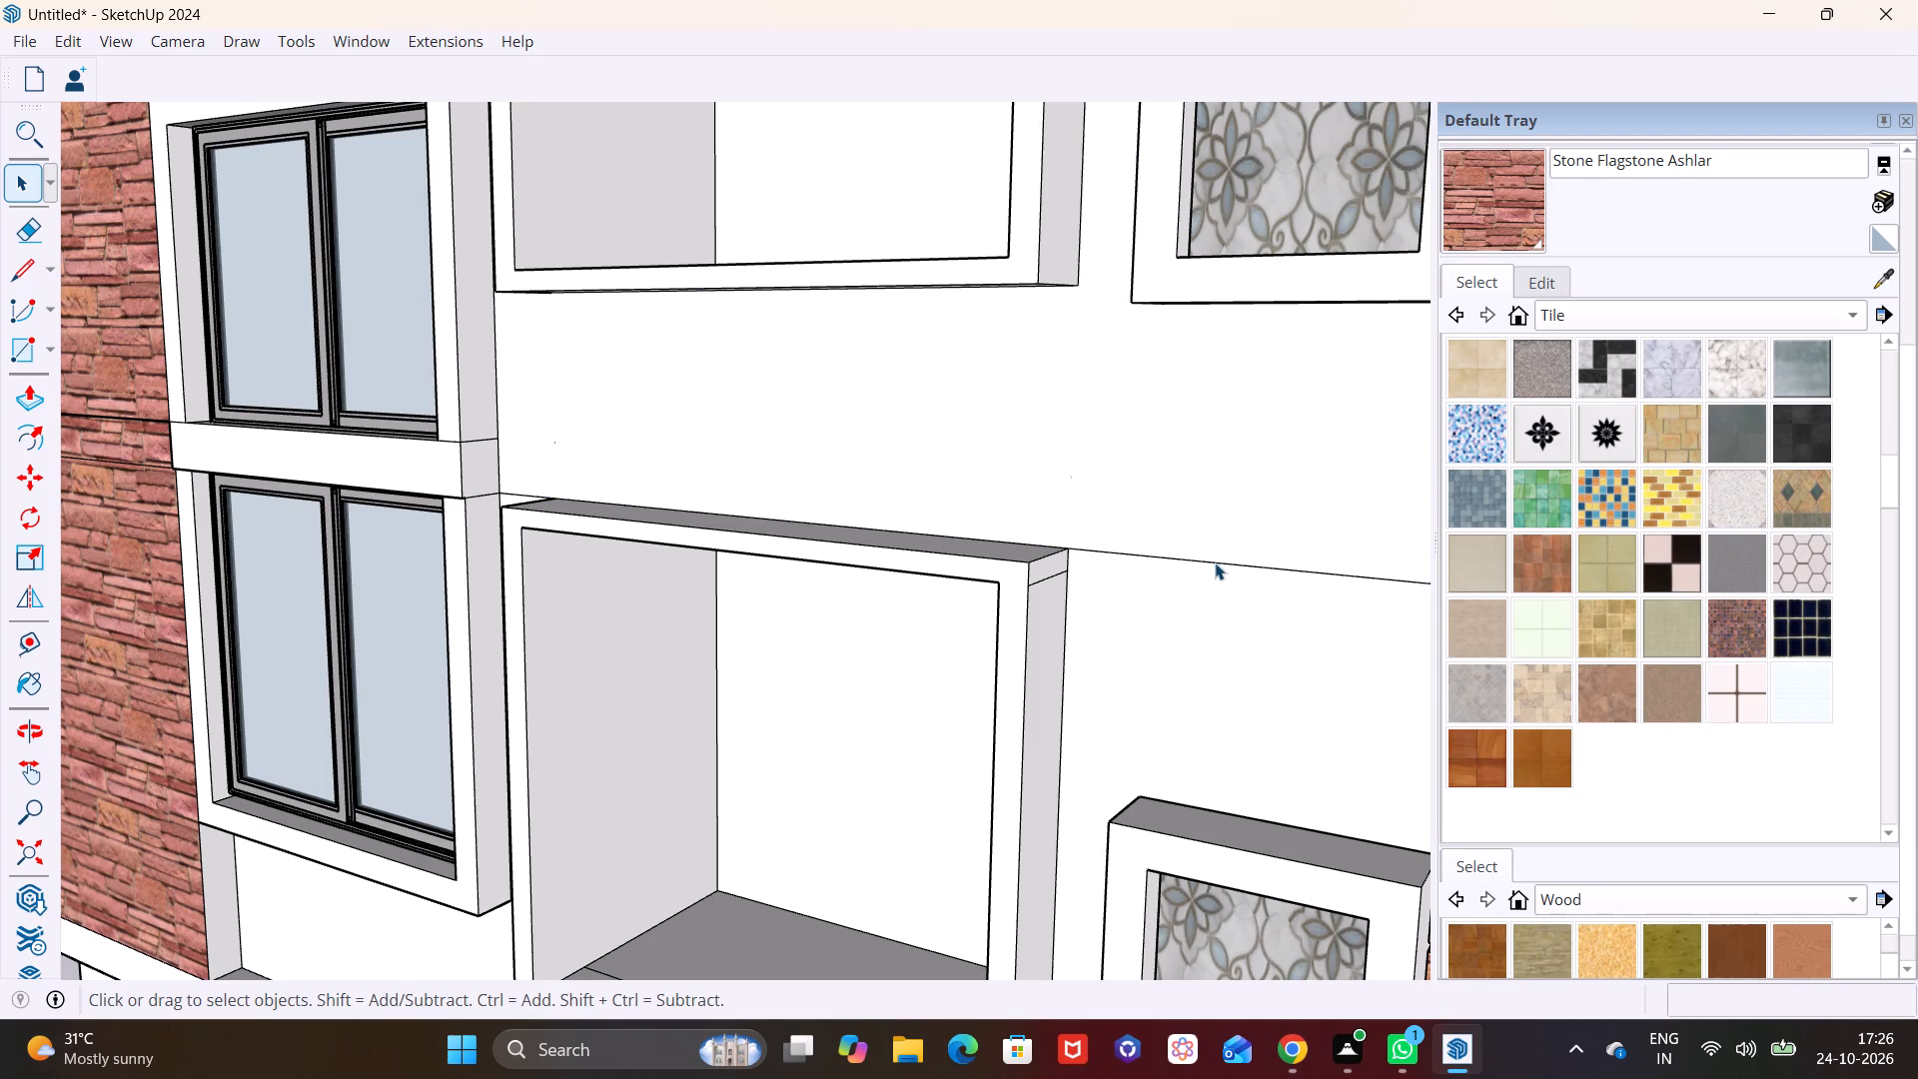
{"action": "left_click", "coordinate": [1215, 562]}
{"action": "key", "text": "Delete"}
{"action": "left_click", "coordinate": [512, 493]}
{"action": "key", "text": "Delete"}
Examine the whole building from the wood-clad facade round to the plain side wall.
{"action": "scroll", "coordinate": [547, 508], "scroll_direction": "down", "scroll_amount": 12}
{"action": "middle_click_drag", "start_coordinate": [627, 563], "coordinate": [1170, 591]}
{"action": "middle_click_drag", "start_coordinate": [642, 599], "coordinate": [1086, 515]}
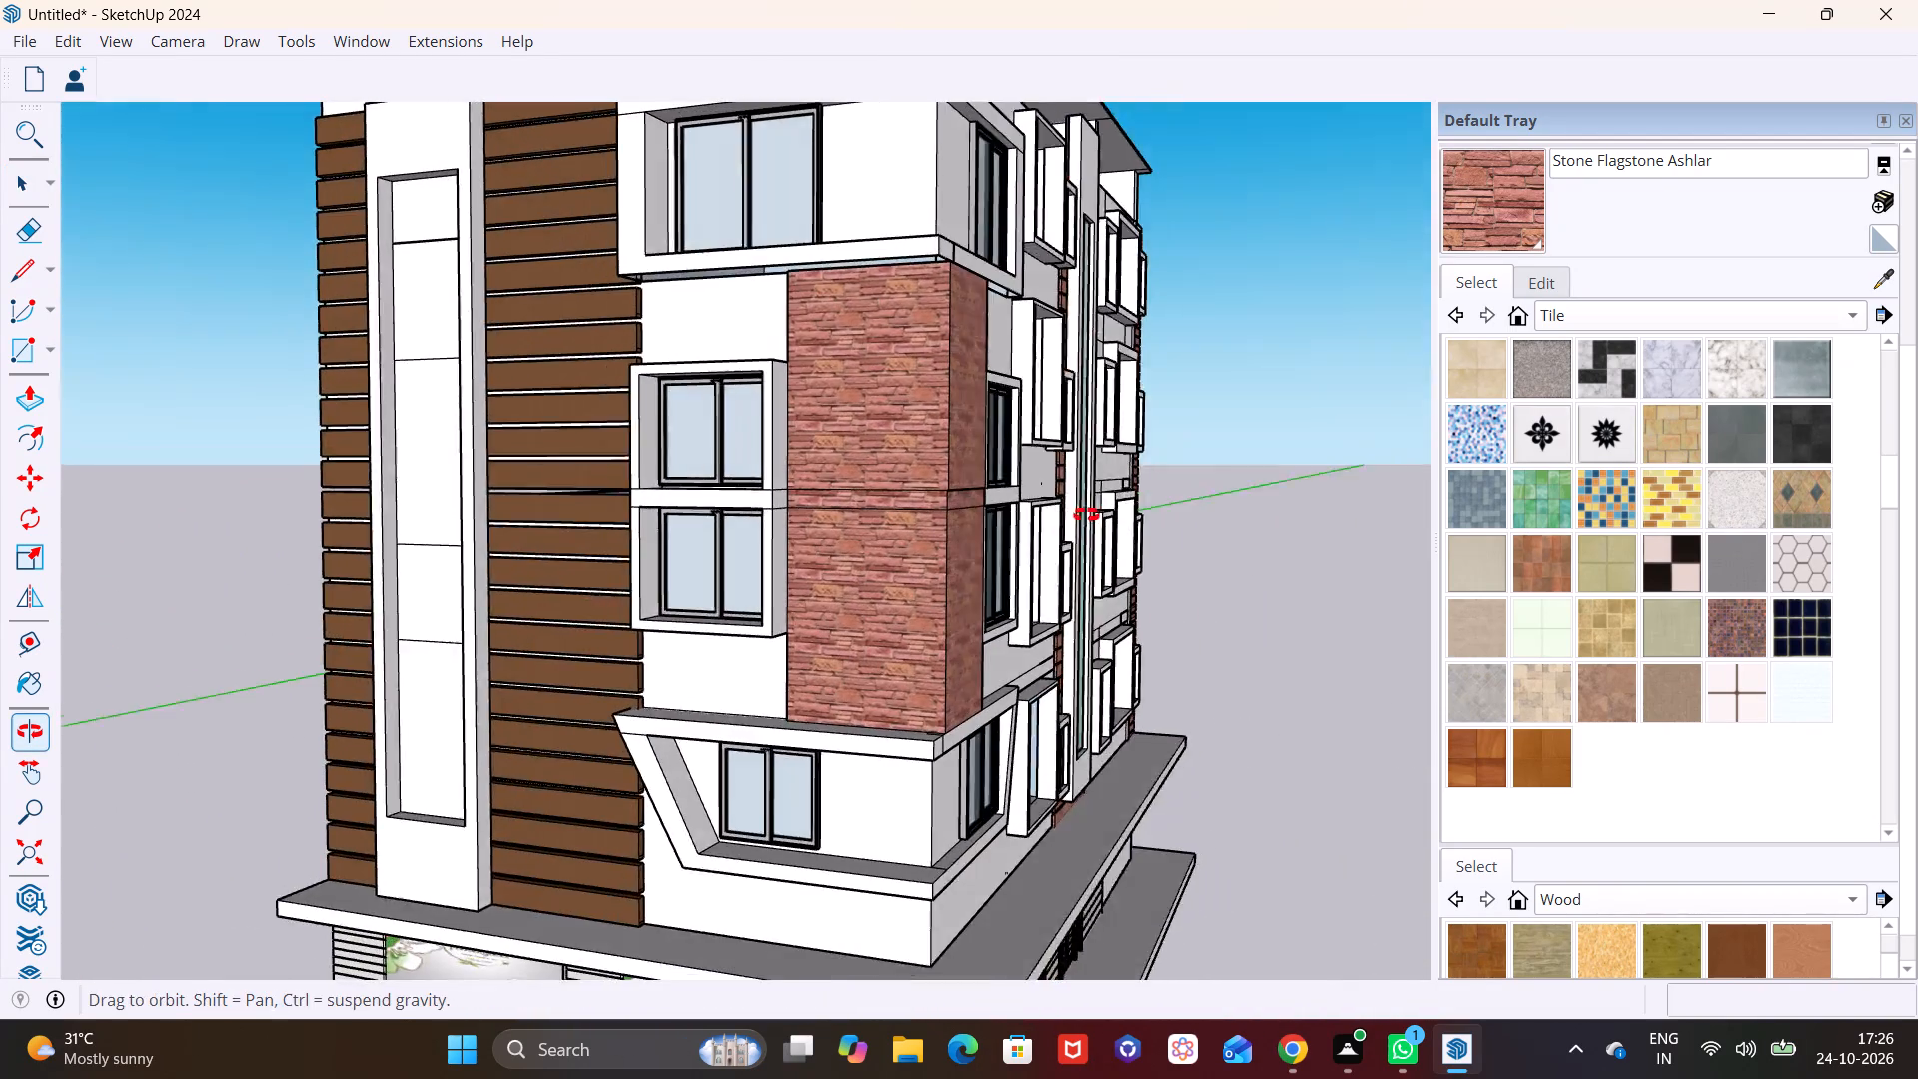
{"action": "middle_click_drag", "start_coordinate": [1086, 515], "coordinate": [1110, 504]}
{"action": "scroll", "coordinate": [585, 559], "scroll_direction": "down", "scroll_amount": 9}
{"action": "middle_click_drag", "start_coordinate": [505, 657], "coordinate": [728, 507]}
{"action": "middle_click_drag", "start_coordinate": [588, 632], "coordinate": [1023, 753]}
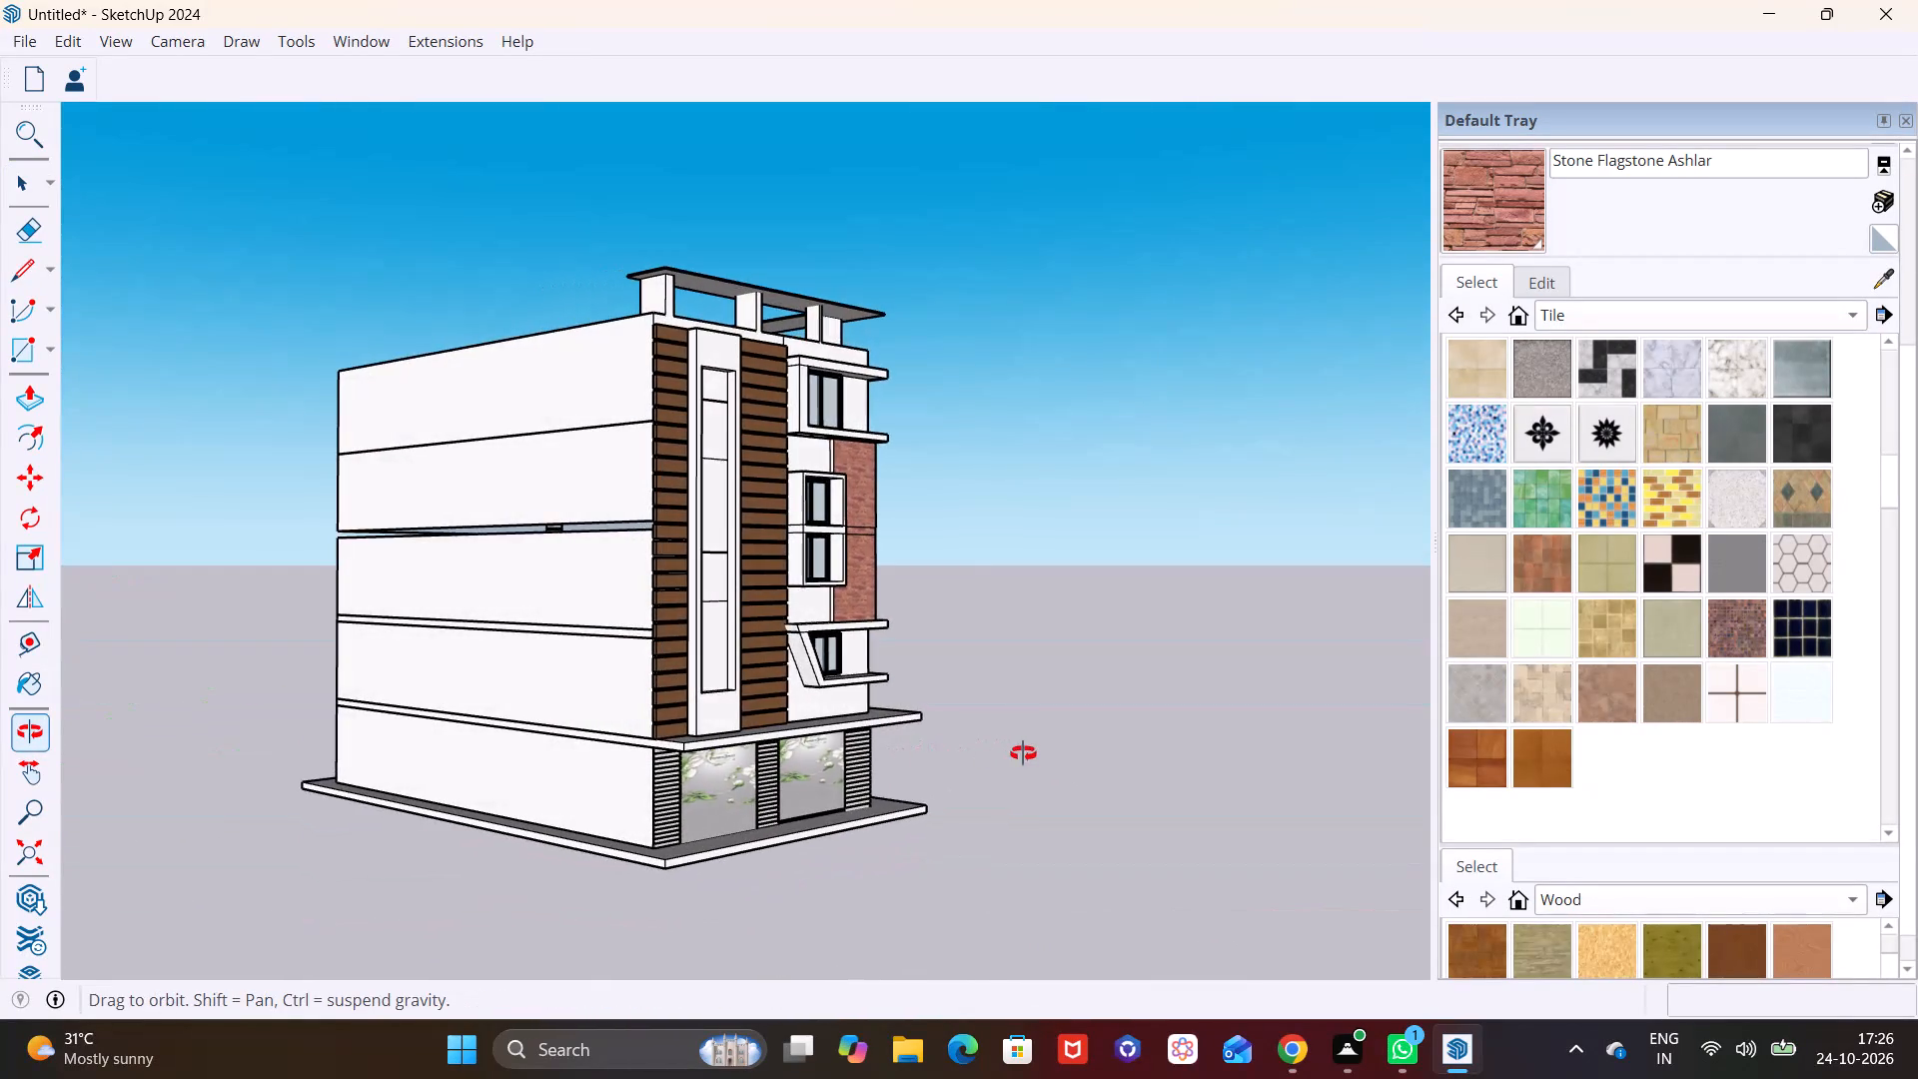
Undo the recent deletions of the horizontal band lines and vertical wall lines around the upper large window boxes.
{"action": "middle_click_drag", "start_coordinate": [1023, 753], "coordinate": [188, 699]}
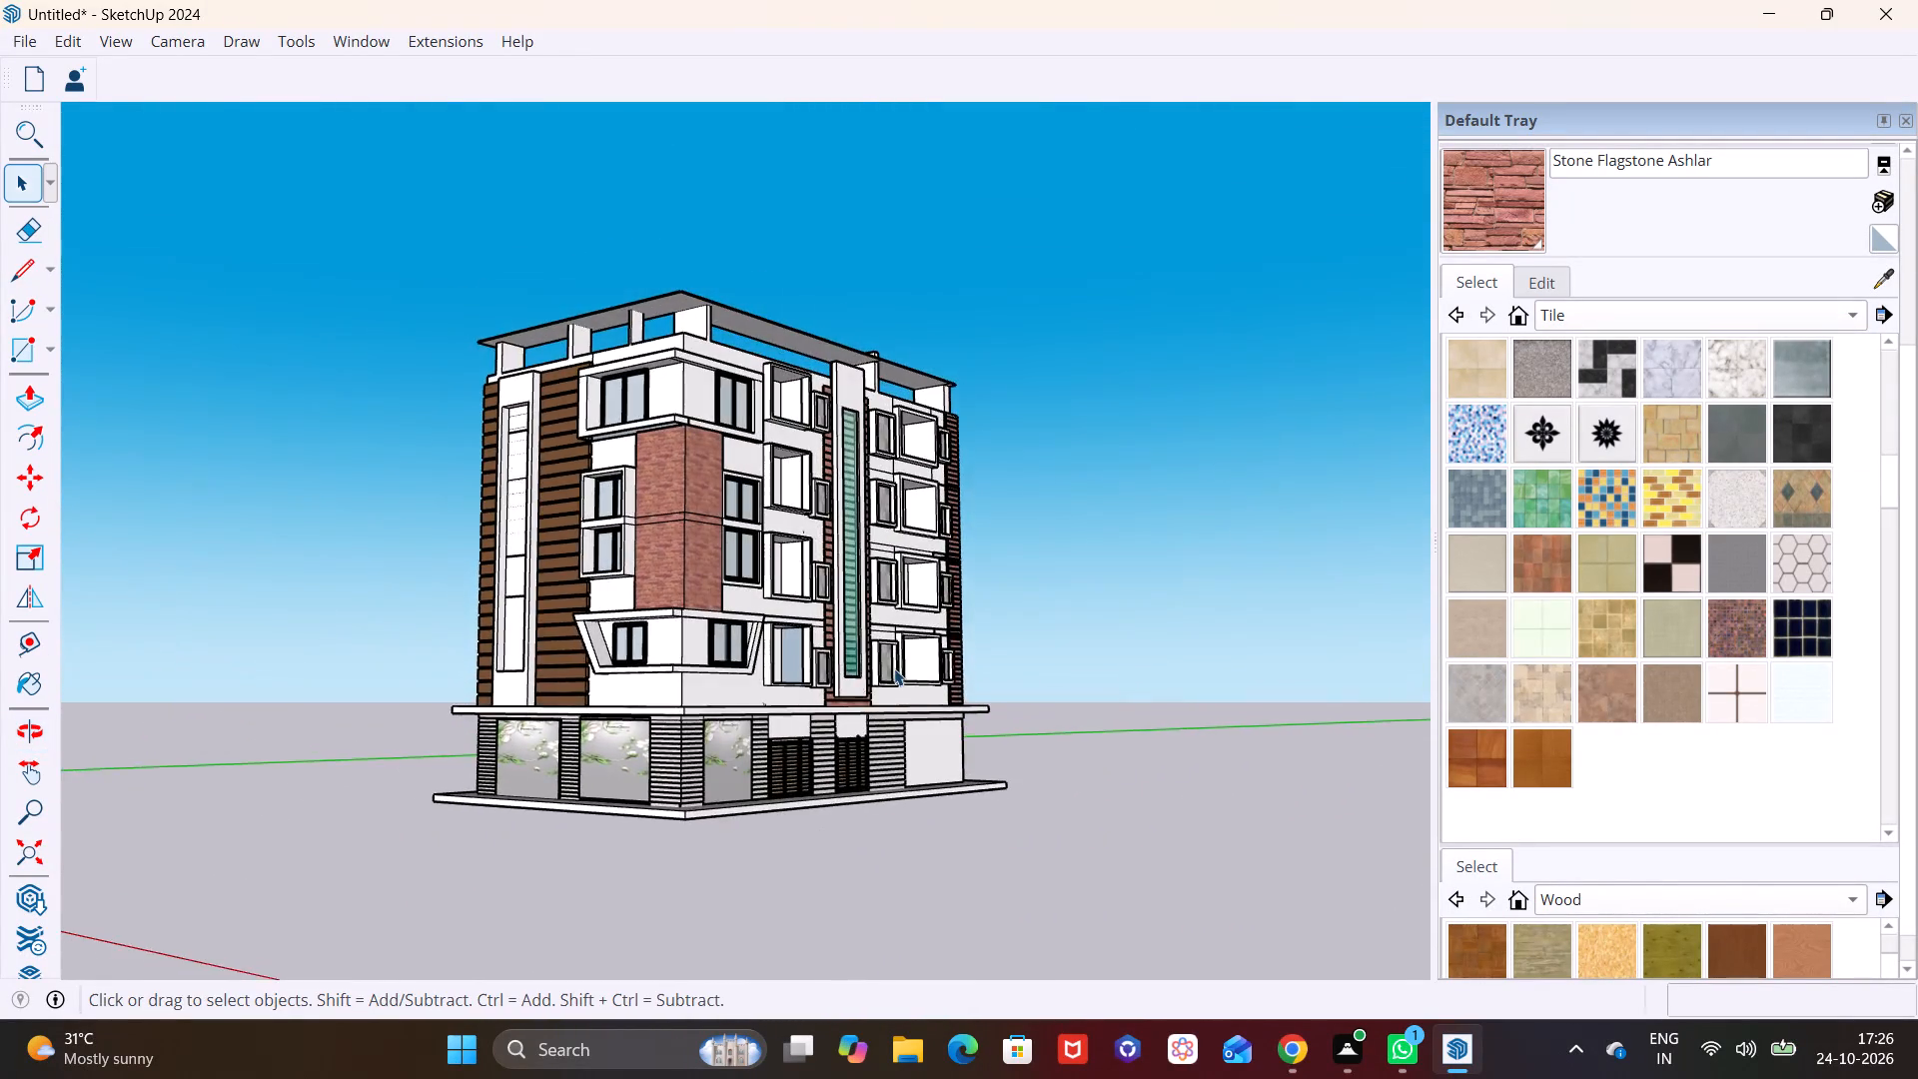
{"action": "scroll", "coordinate": [894, 668], "scroll_direction": "up", "scroll_amount": 5}
{"action": "middle_click_drag", "start_coordinate": [899, 645], "coordinate": [656, 753]}
{"action": "scroll", "coordinate": [628, 684], "scroll_direction": "down", "scroll_amount": 4}
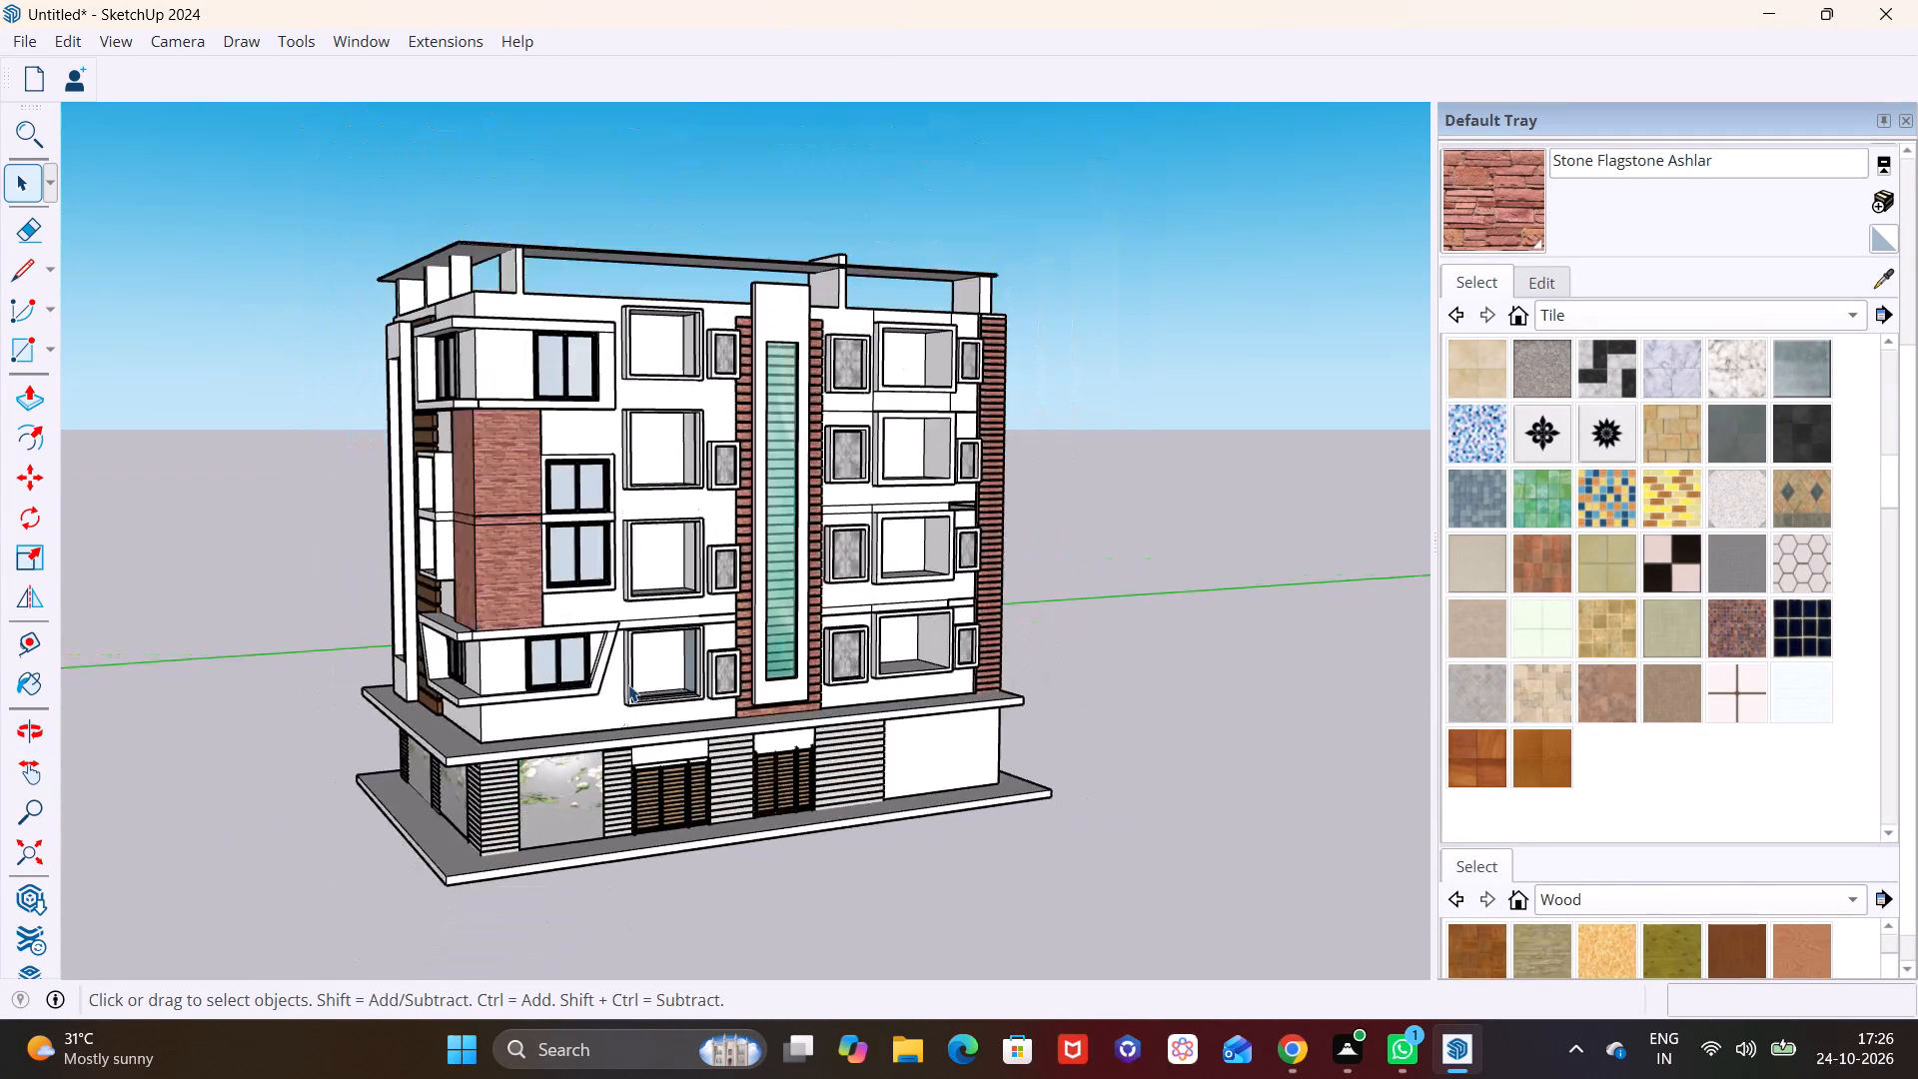
{"action": "middle_click_drag", "start_coordinate": [631, 683], "coordinate": [1260, 806]}
{"action": "middle_click_drag", "start_coordinate": [565, 674], "coordinate": [985, 654]}
{"action": "middle_click_drag", "start_coordinate": [793, 625], "coordinate": [938, 620]}
{"action": "scroll", "coordinate": [939, 619], "scroll_direction": "down", "scroll_amount": 1}
{"action": "key", "text": "ctrl+z"}
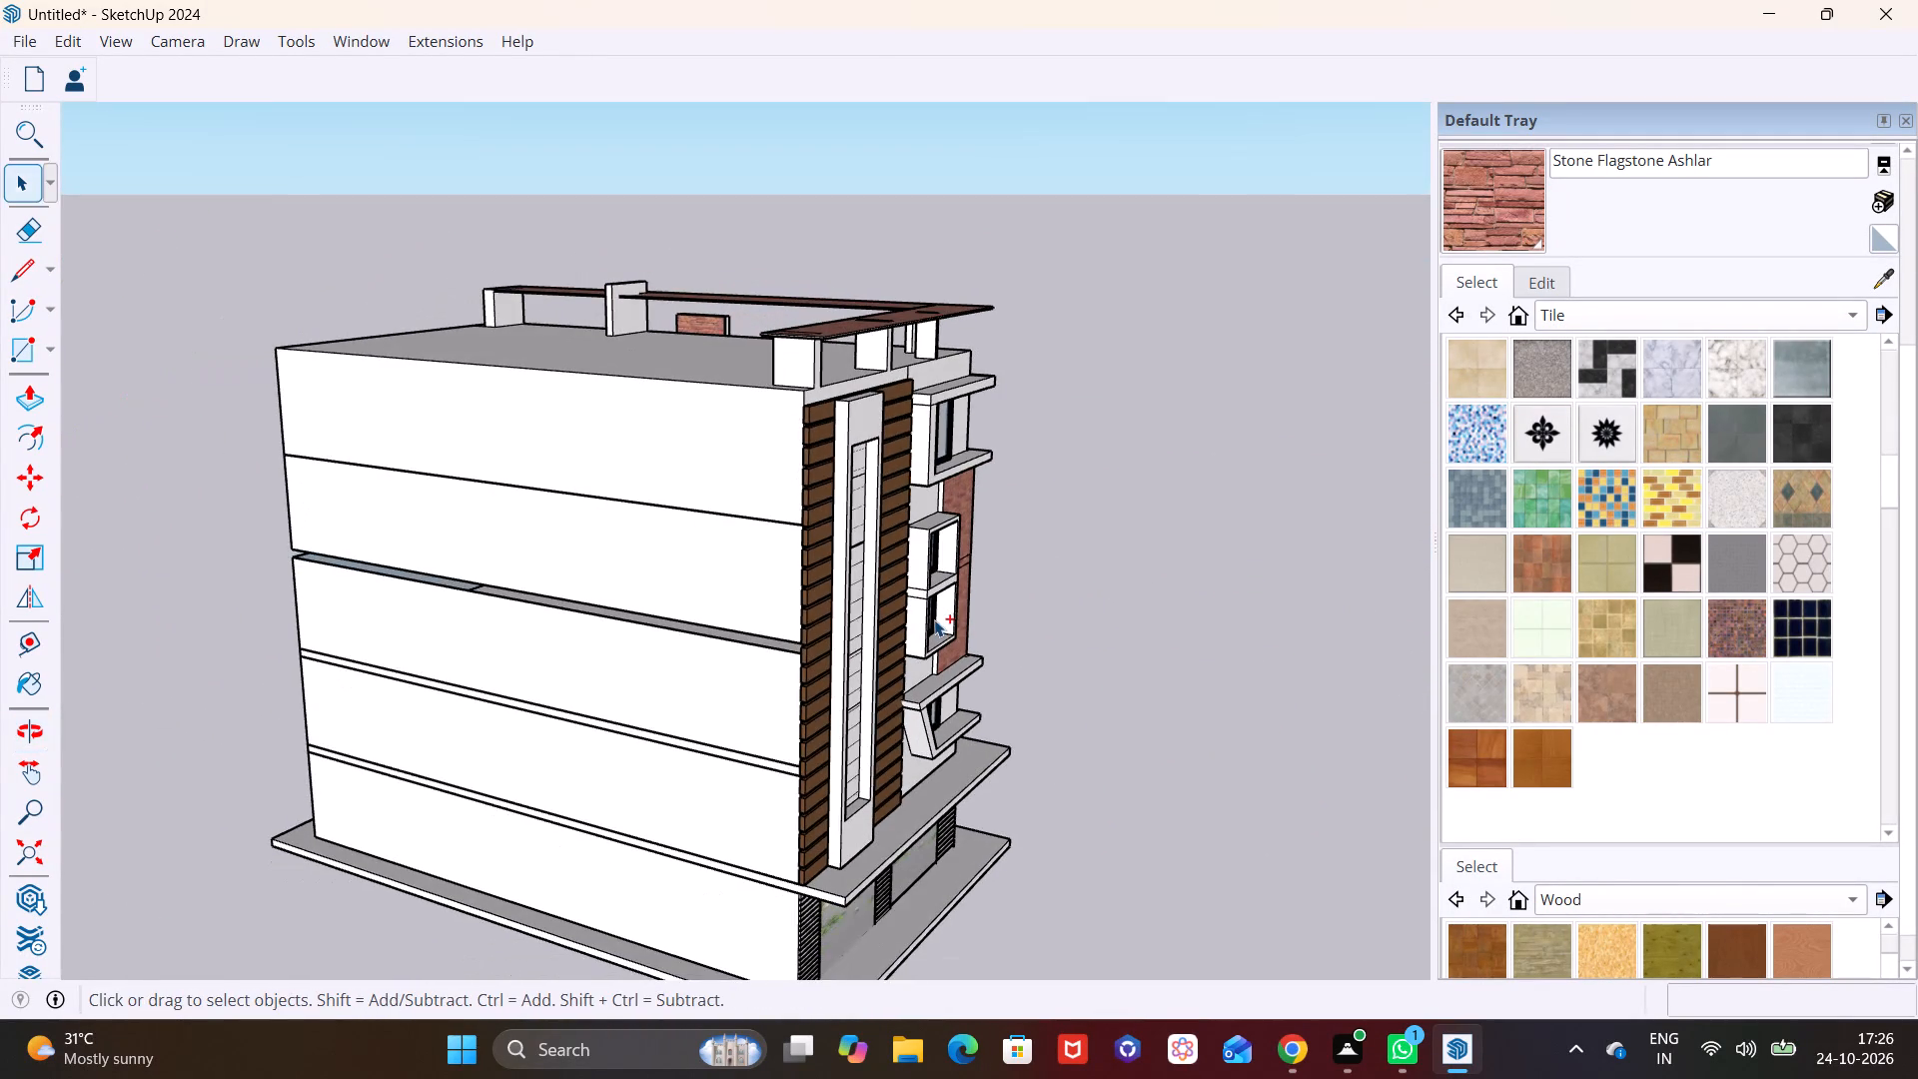
{"action": "key", "text": "ctrl+z"}
{"action": "key", "text": "ctrl+z"}
{"action": "key", "text": "ctrl+z"}
{"action": "key", "text": "ctrl+z"}
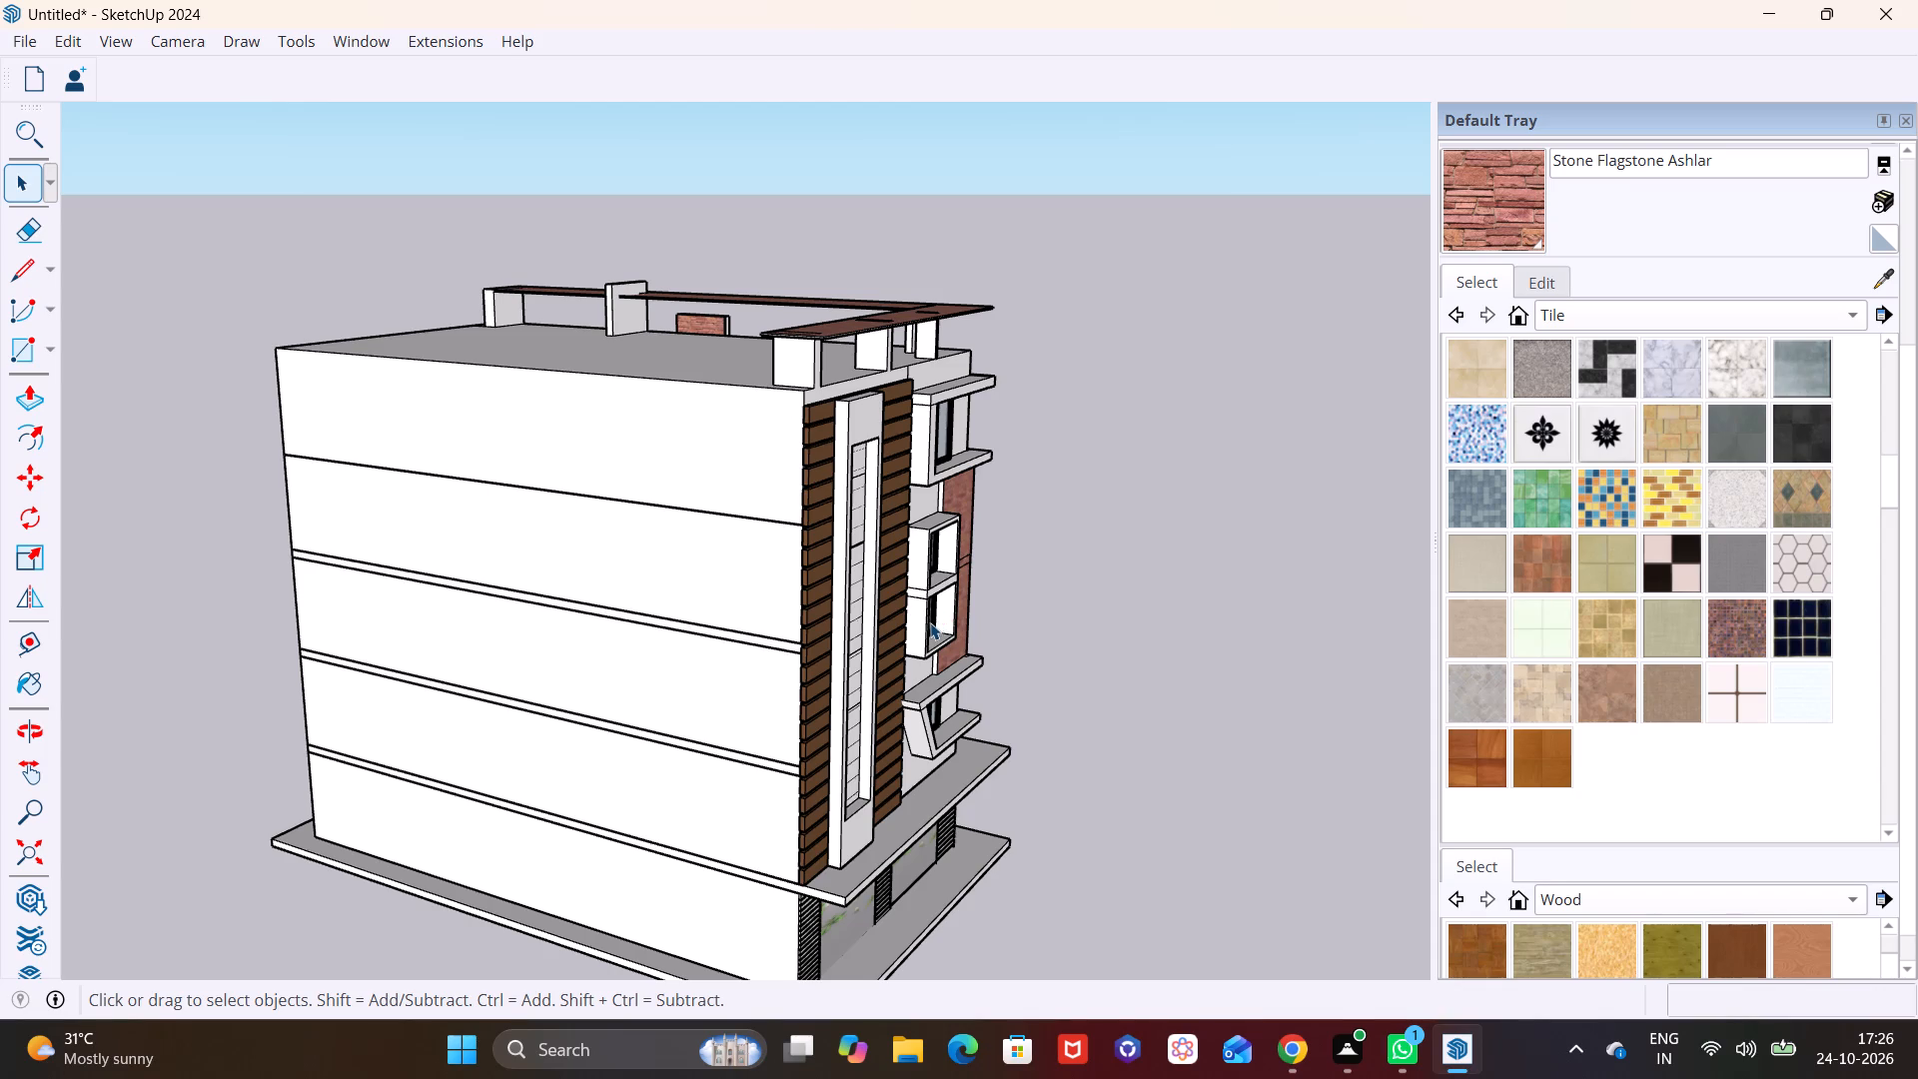
Delete the four vertical wall lines above and below the top large window box and one above the lowest large box.
{"action": "middle_click_drag", "start_coordinate": [930, 622], "coordinate": [184, 635]}
{"action": "middle_click_drag", "start_coordinate": [517, 638], "coordinate": [116, 524]}
{"action": "scroll", "coordinate": [749, 619], "scroll_direction": "up", "scroll_amount": 6}
{"action": "middle_click_drag", "start_coordinate": [840, 631], "coordinate": [325, 691], "text": "shift"}
{"action": "scroll", "coordinate": [629, 577], "scroll_direction": "up", "scroll_amount": 3}
{"action": "middle_click_drag", "start_coordinate": [613, 576], "coordinate": [347, 583]}
{"action": "middle_click_drag", "start_coordinate": [695, 371], "coordinate": [570, 659], "text": "shift"}
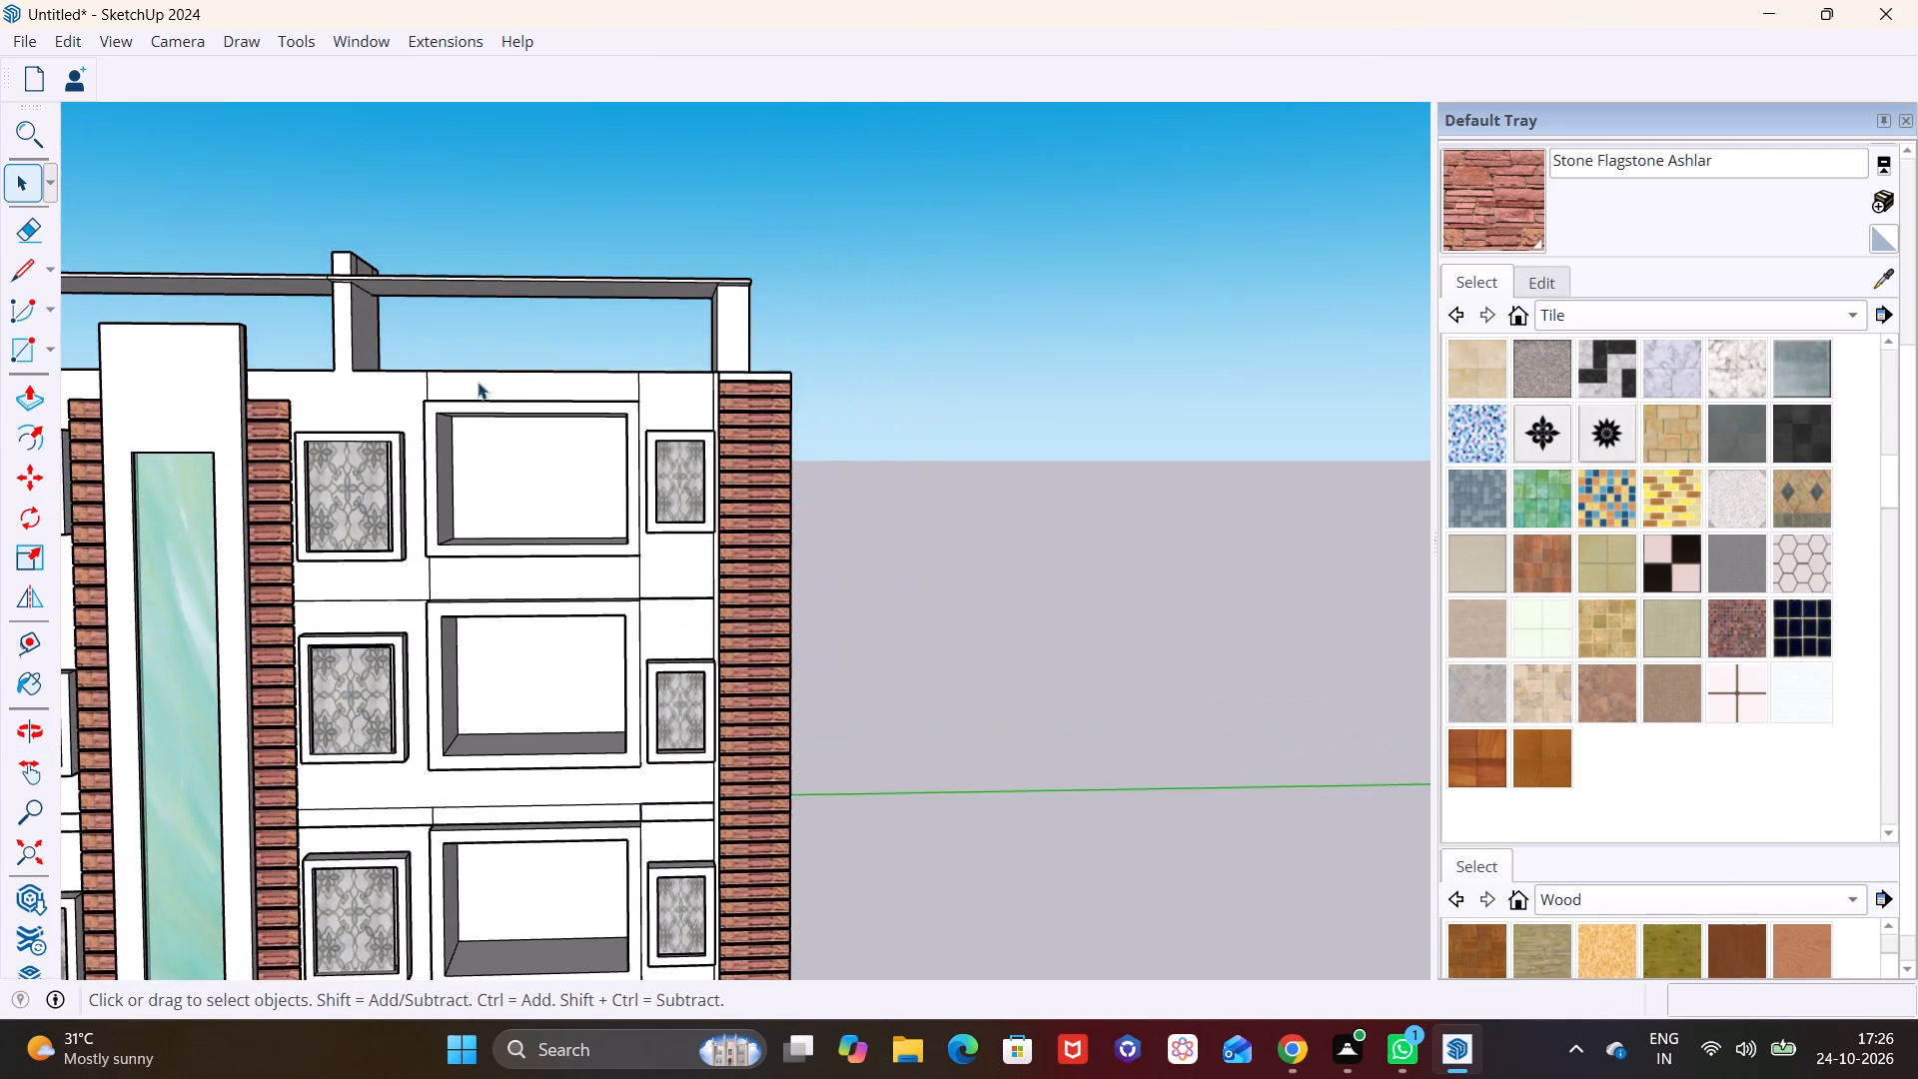
{"action": "scroll", "coordinate": [477, 377], "scroll_direction": "up", "scroll_amount": 5}
{"action": "left_click", "coordinate": [402, 379]}
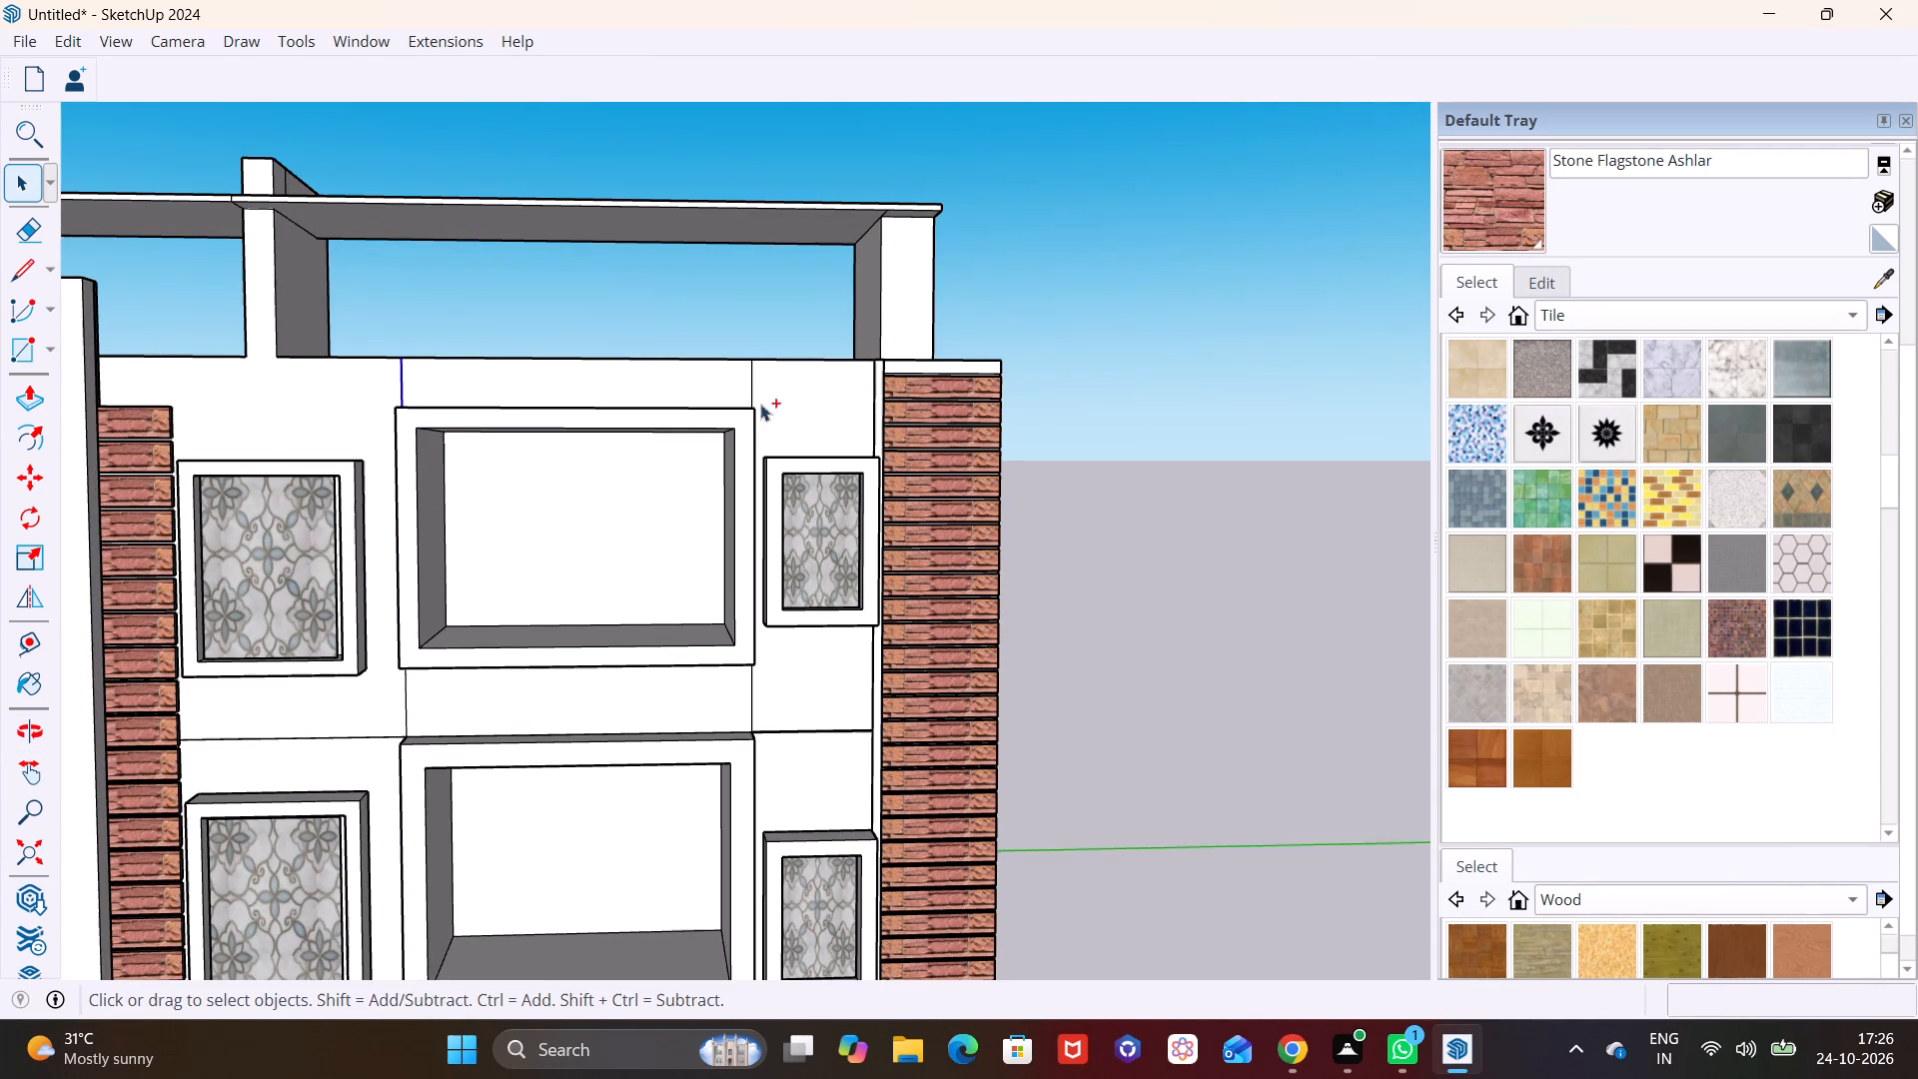
{"action": "left_click", "coordinate": [754, 379], "text": "ctrl"}
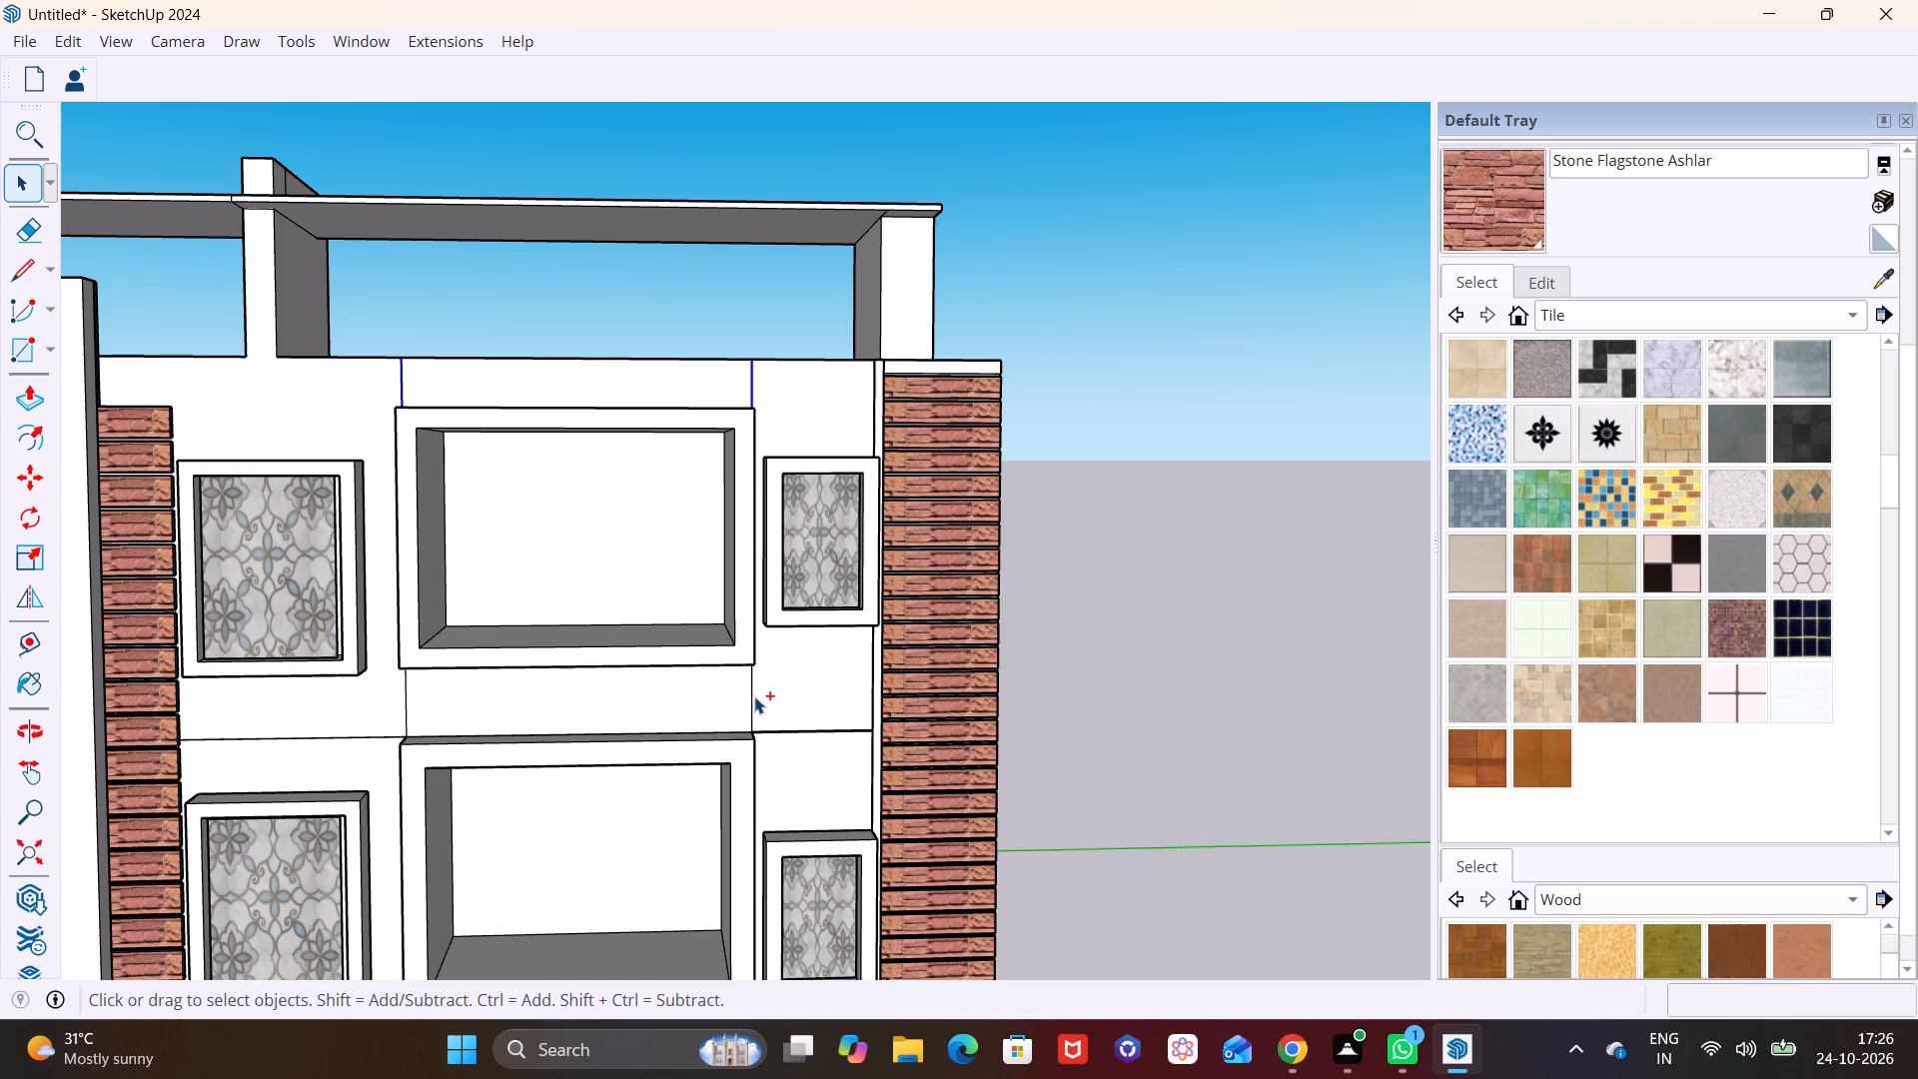
{"action": "left_click", "coordinate": [754, 696], "text": "ctrl"}
{"action": "left_click", "coordinate": [405, 700], "text": "ctrl"}
{"action": "scroll", "coordinate": [416, 701], "scroll_direction": "down", "scroll_amount": 3}
{"action": "middle_click_drag", "start_coordinate": [538, 763], "coordinate": [584, 408], "text": "ctrl"}
{"action": "middle_click_drag", "start_coordinate": [443, 643], "coordinate": [383, 835]}
{"action": "middle_click_drag", "start_coordinate": [561, 876], "coordinate": [609, 449], "text": "shift"}
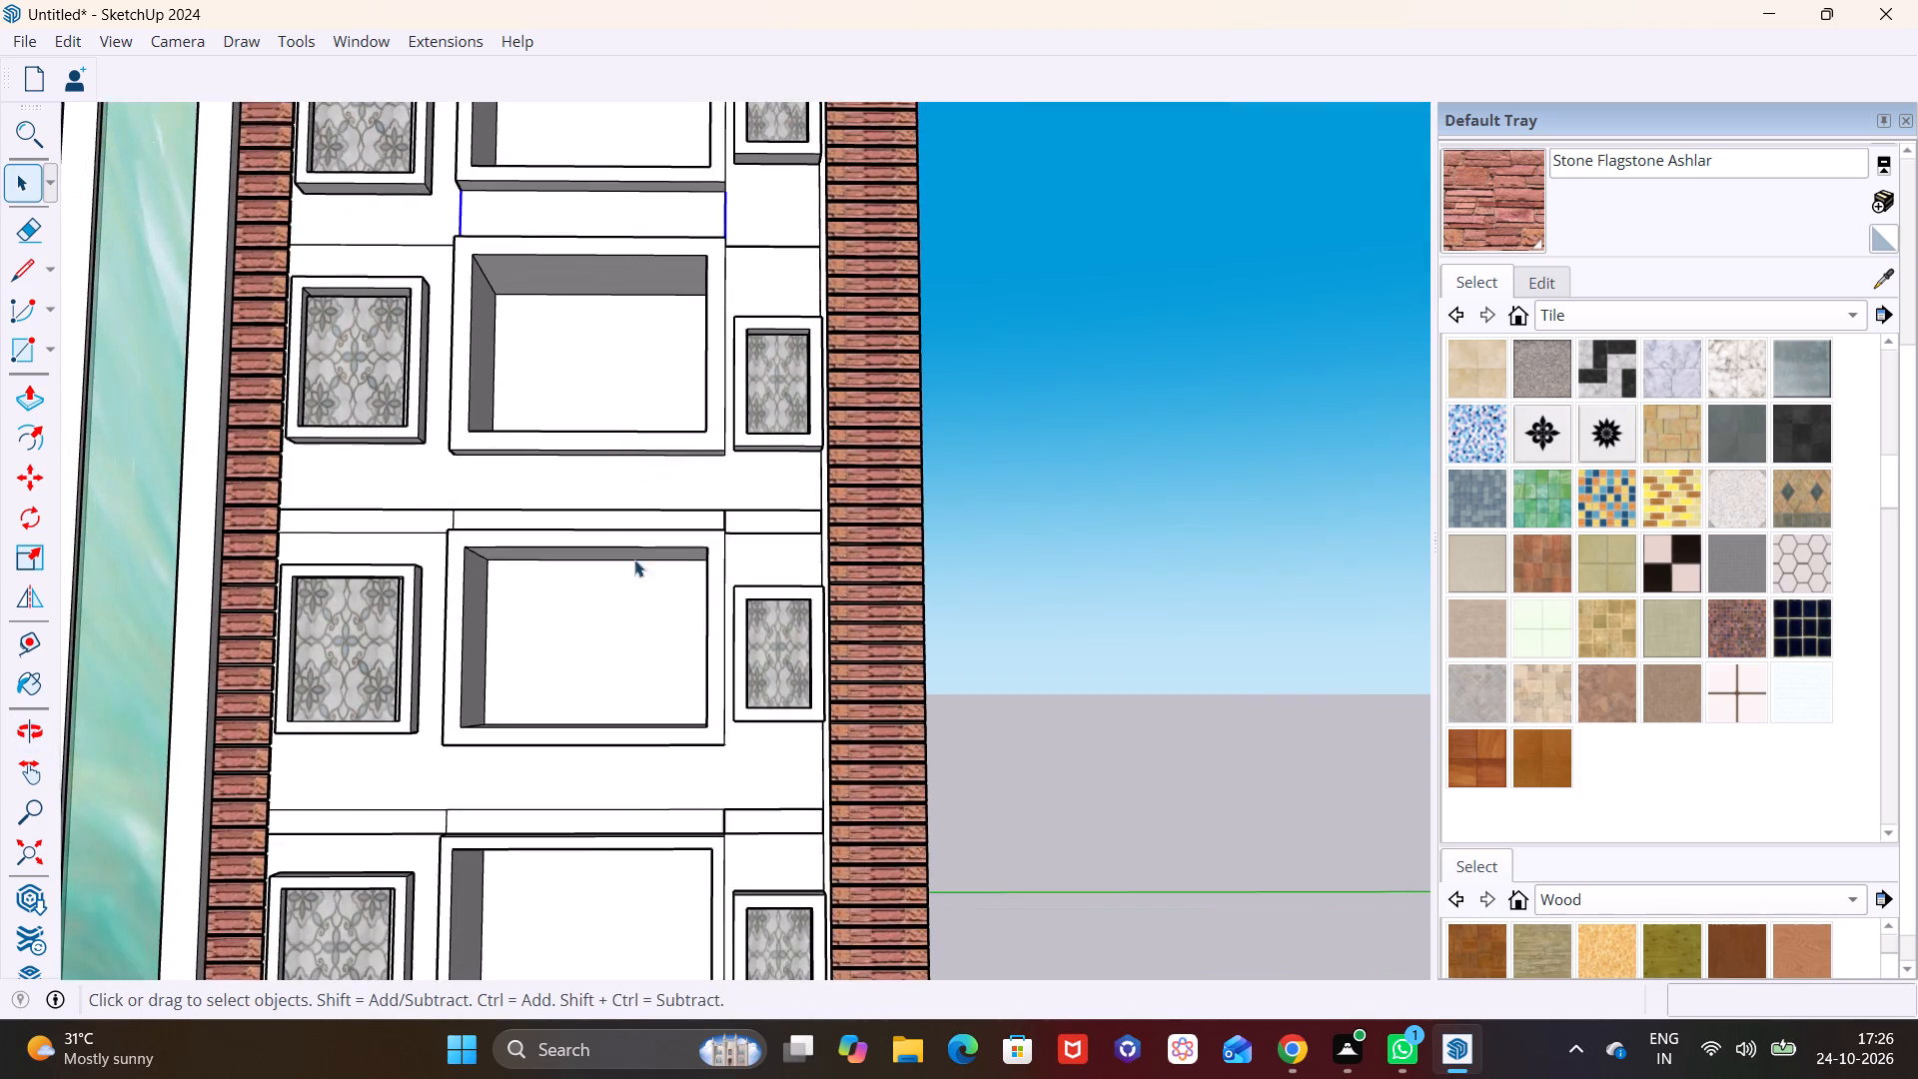
{"action": "scroll", "coordinate": [763, 569], "scroll_direction": "up", "scroll_amount": 2}
{"action": "scroll", "coordinate": [700, 585], "scroll_direction": "down", "scroll_amount": 2}
{"action": "middle_click_drag", "start_coordinate": [709, 580], "coordinate": [720, 355], "text": "shift"}
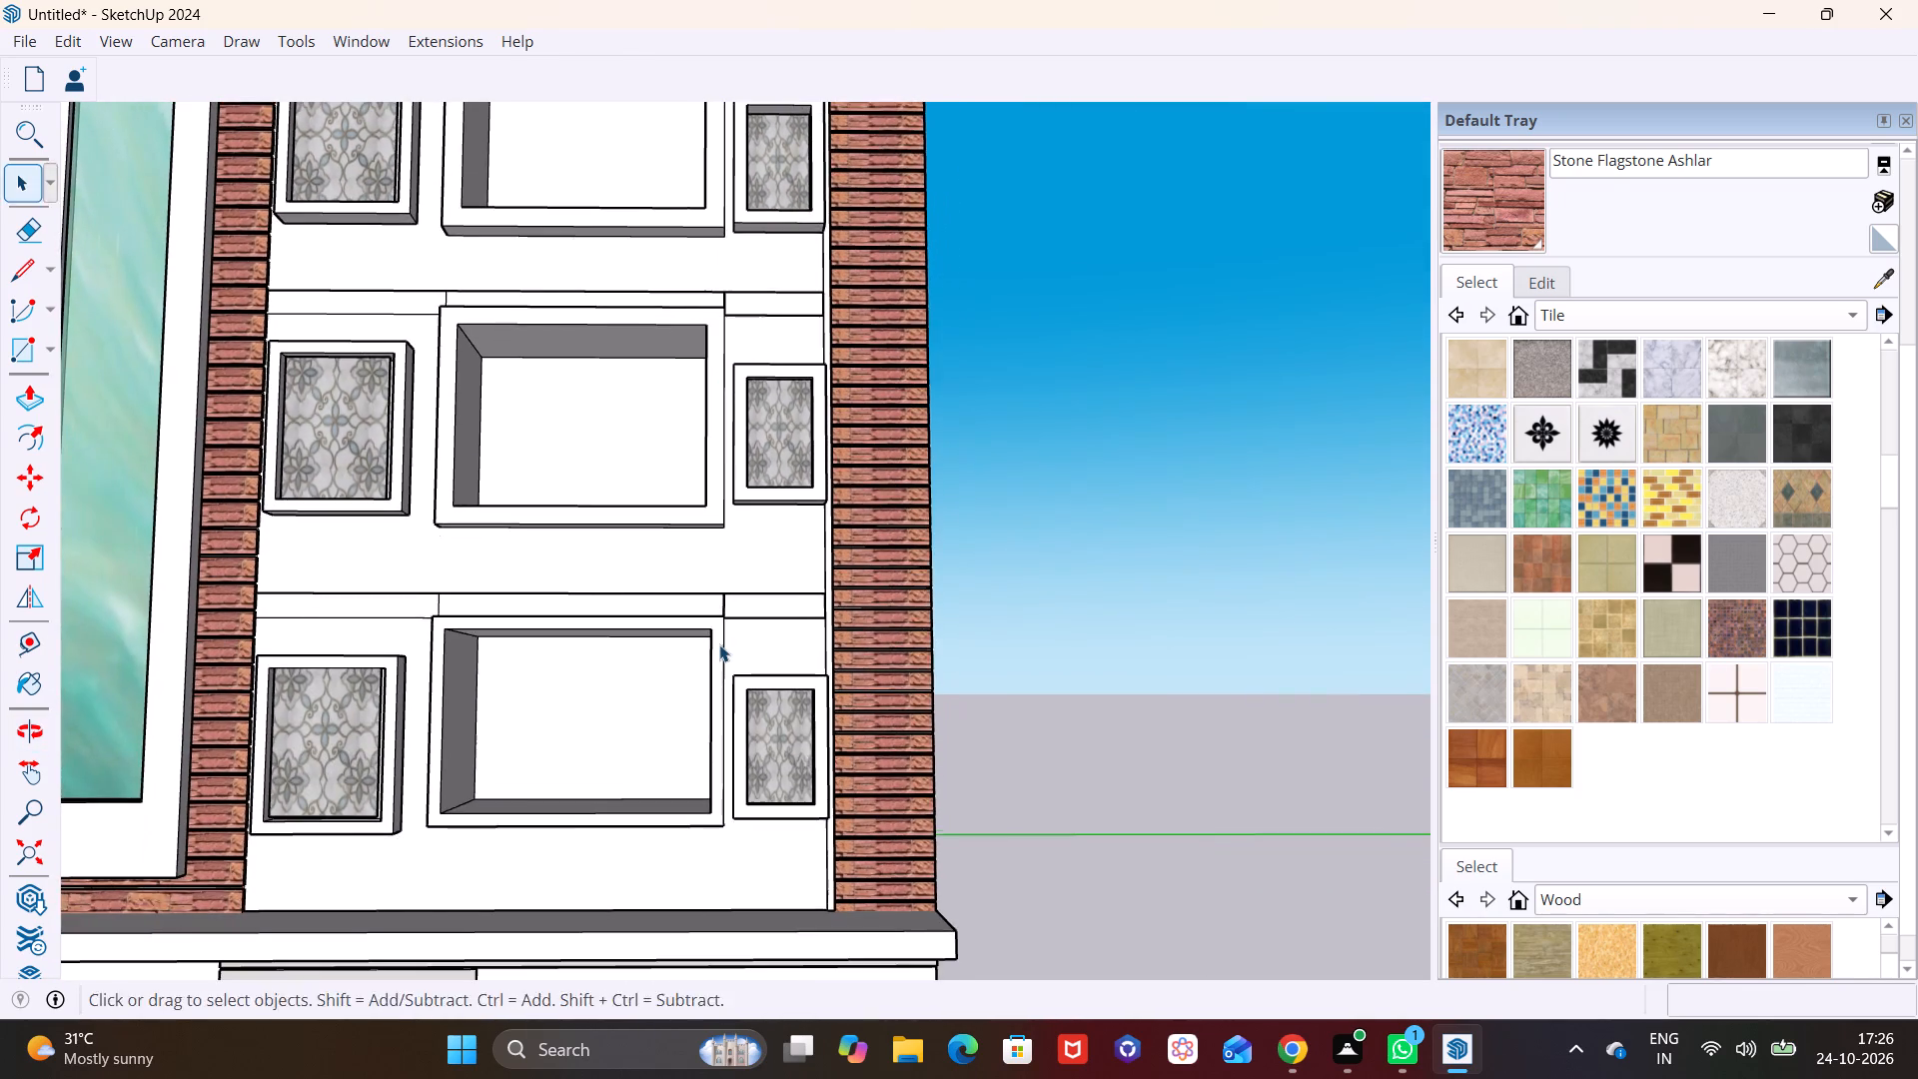
{"action": "middle_click_drag", "start_coordinate": [719, 646], "coordinate": [699, 692]}
{"action": "scroll", "coordinate": [632, 611], "scroll_direction": "up", "scroll_amount": 3}
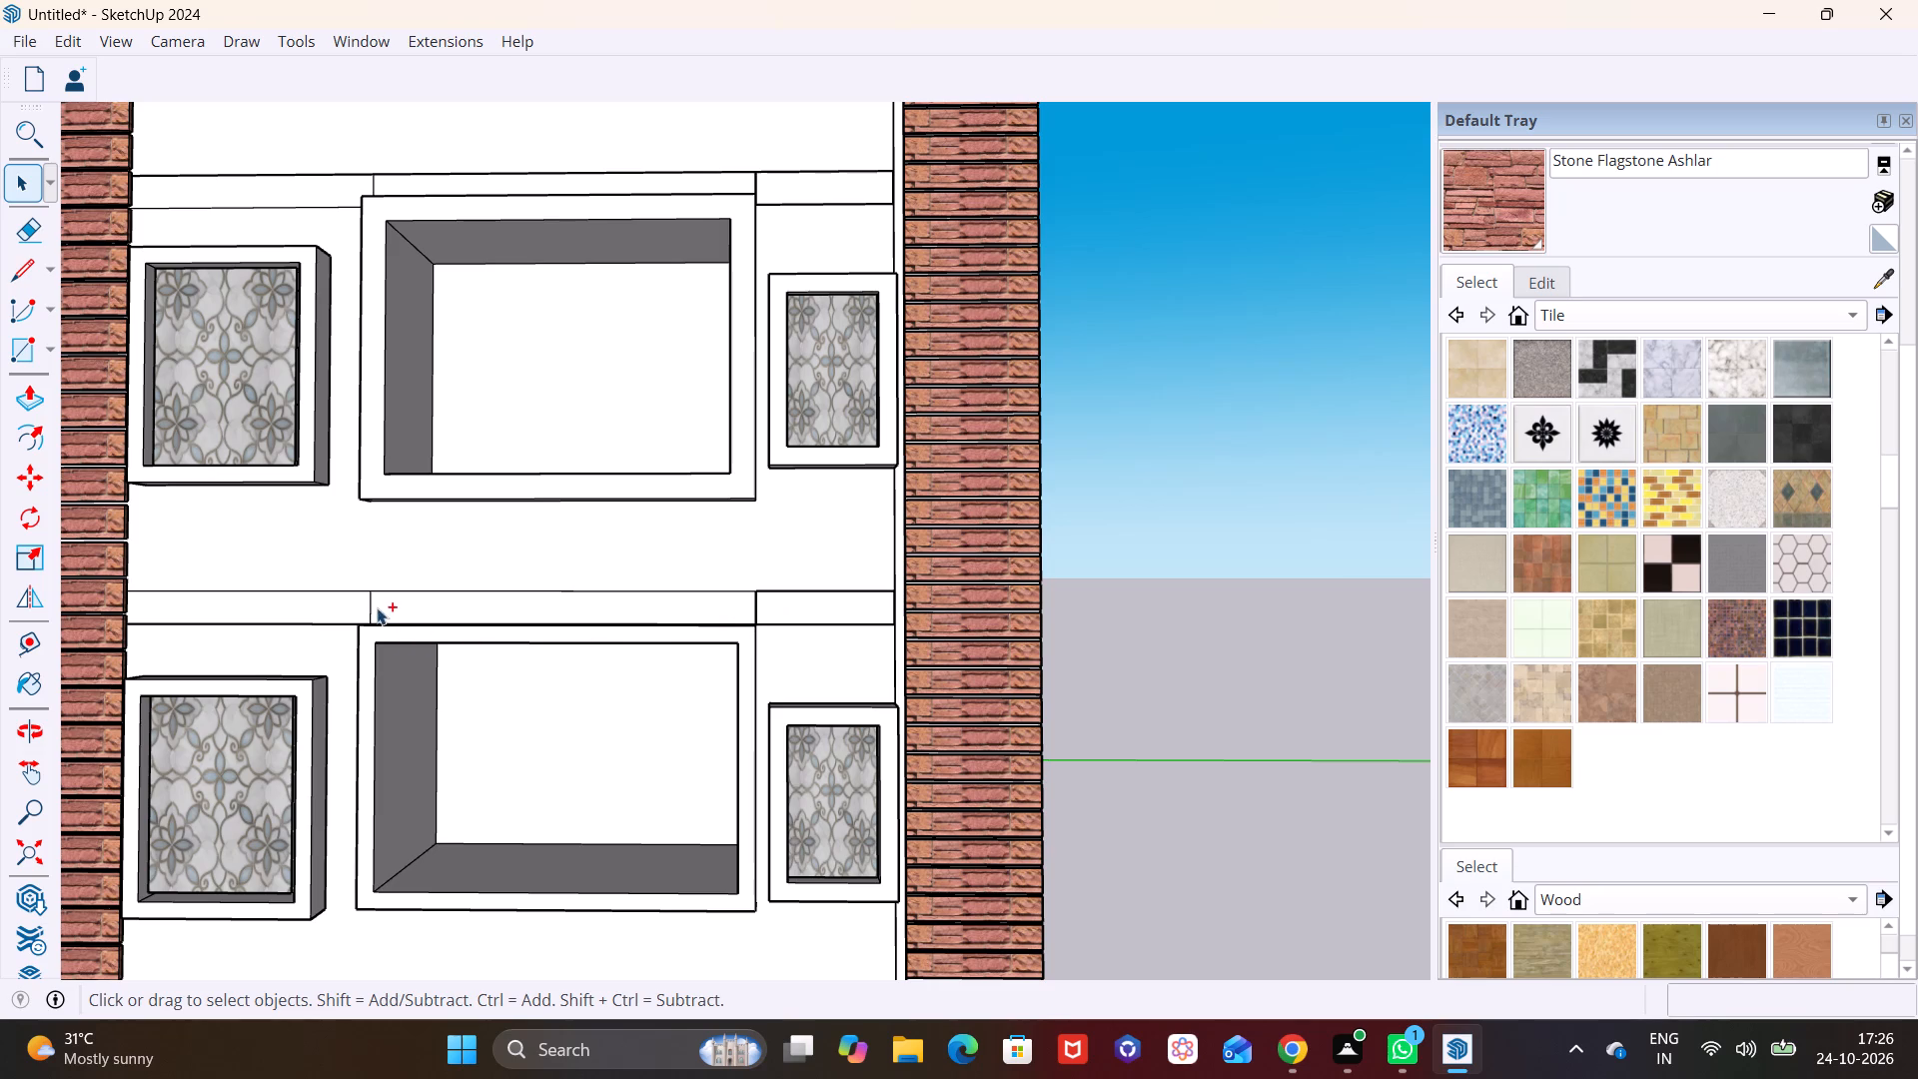
{"action": "left_click", "coordinate": [370, 603], "text": "ctrl"}
{"action": "scroll", "coordinate": [457, 638], "scroll_direction": "down", "scroll_amount": 2}
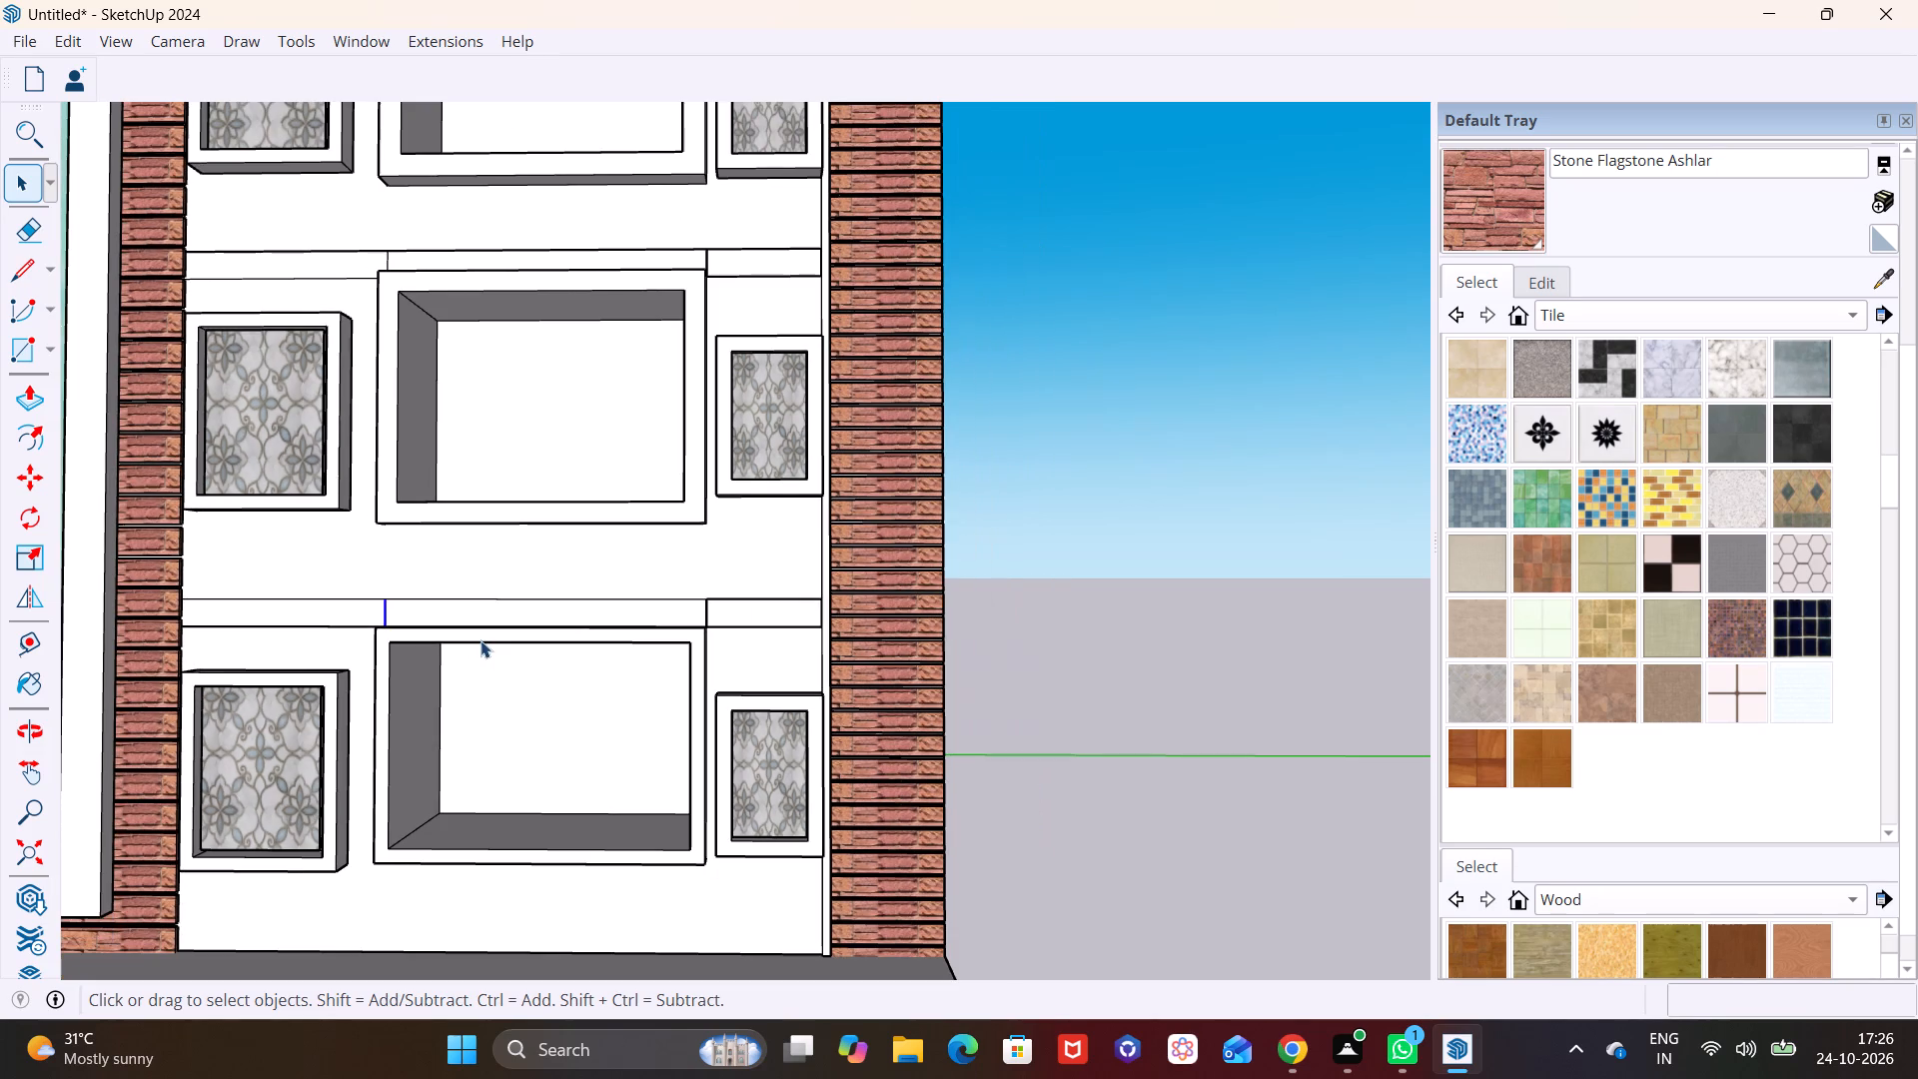
{"action": "key", "text": "Delete"}
Examine the building's plain side and rear walls, the window facade, and the ground-floor storefronts and gates.
{"action": "scroll", "coordinate": [500, 643], "scroll_direction": "down", "scroll_amount": 3}
{"action": "middle_click_drag", "start_coordinate": [662, 658], "coordinate": [399, 711]}
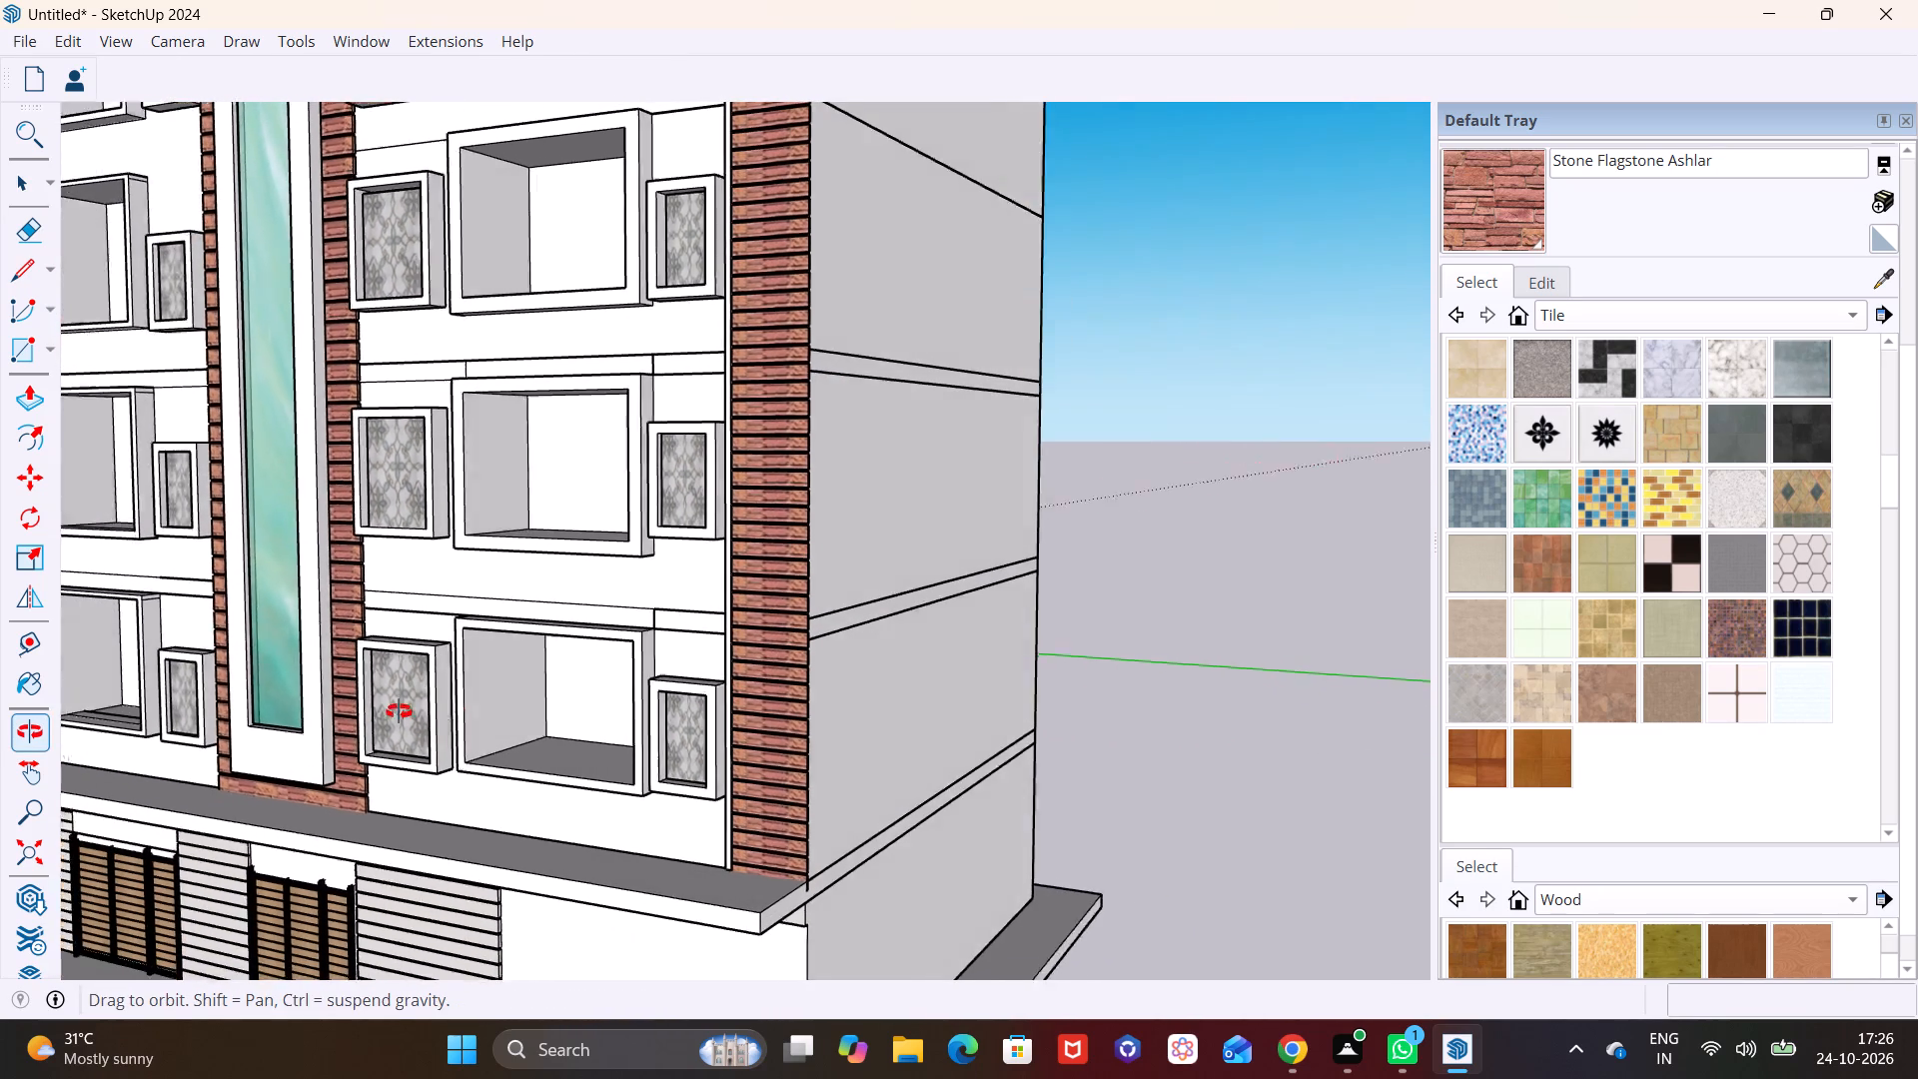
{"action": "middle_click_drag", "start_coordinate": [399, 711], "coordinate": [372, 708]}
{"action": "scroll", "coordinate": [791, 624], "scroll_direction": "down", "scroll_amount": 3}
{"action": "middle_click_drag", "start_coordinate": [511, 619], "coordinate": [306, 616]}
{"action": "scroll", "coordinate": [310, 611], "scroll_direction": "down", "scroll_amount": 1}
{"action": "middle_click_drag", "start_coordinate": [1009, 606], "coordinate": [328, 603]}
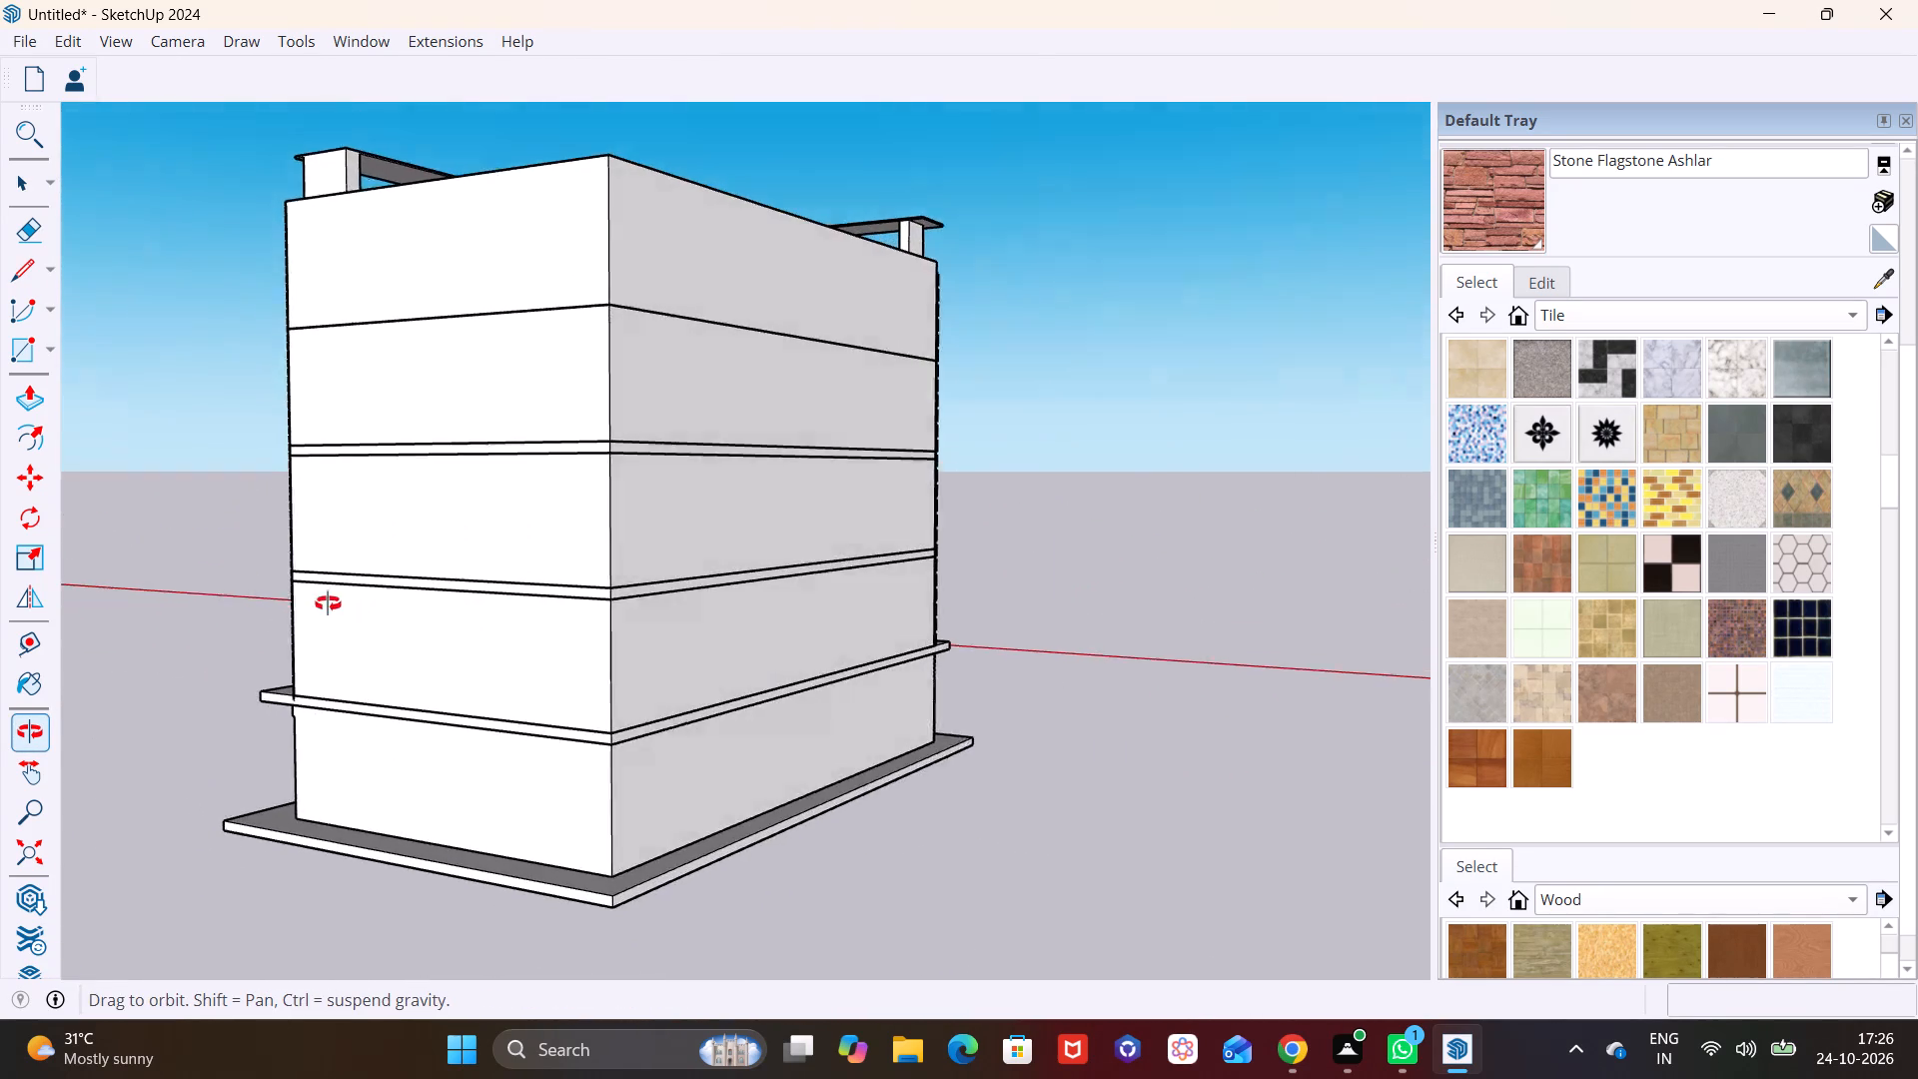
{"action": "middle_click_drag", "start_coordinate": [328, 603], "coordinate": [1166, 646]}
{"action": "scroll", "coordinate": [838, 647], "scroll_direction": "up", "scroll_amount": 1}
{"action": "scroll", "coordinate": [838, 647], "scroll_direction": "down", "scroll_amount": 3}
{"action": "middle_click_drag", "start_coordinate": [738, 695], "coordinate": [1082, 671]}
{"action": "middle_click_drag", "start_coordinate": [819, 740], "coordinate": [916, 647]}
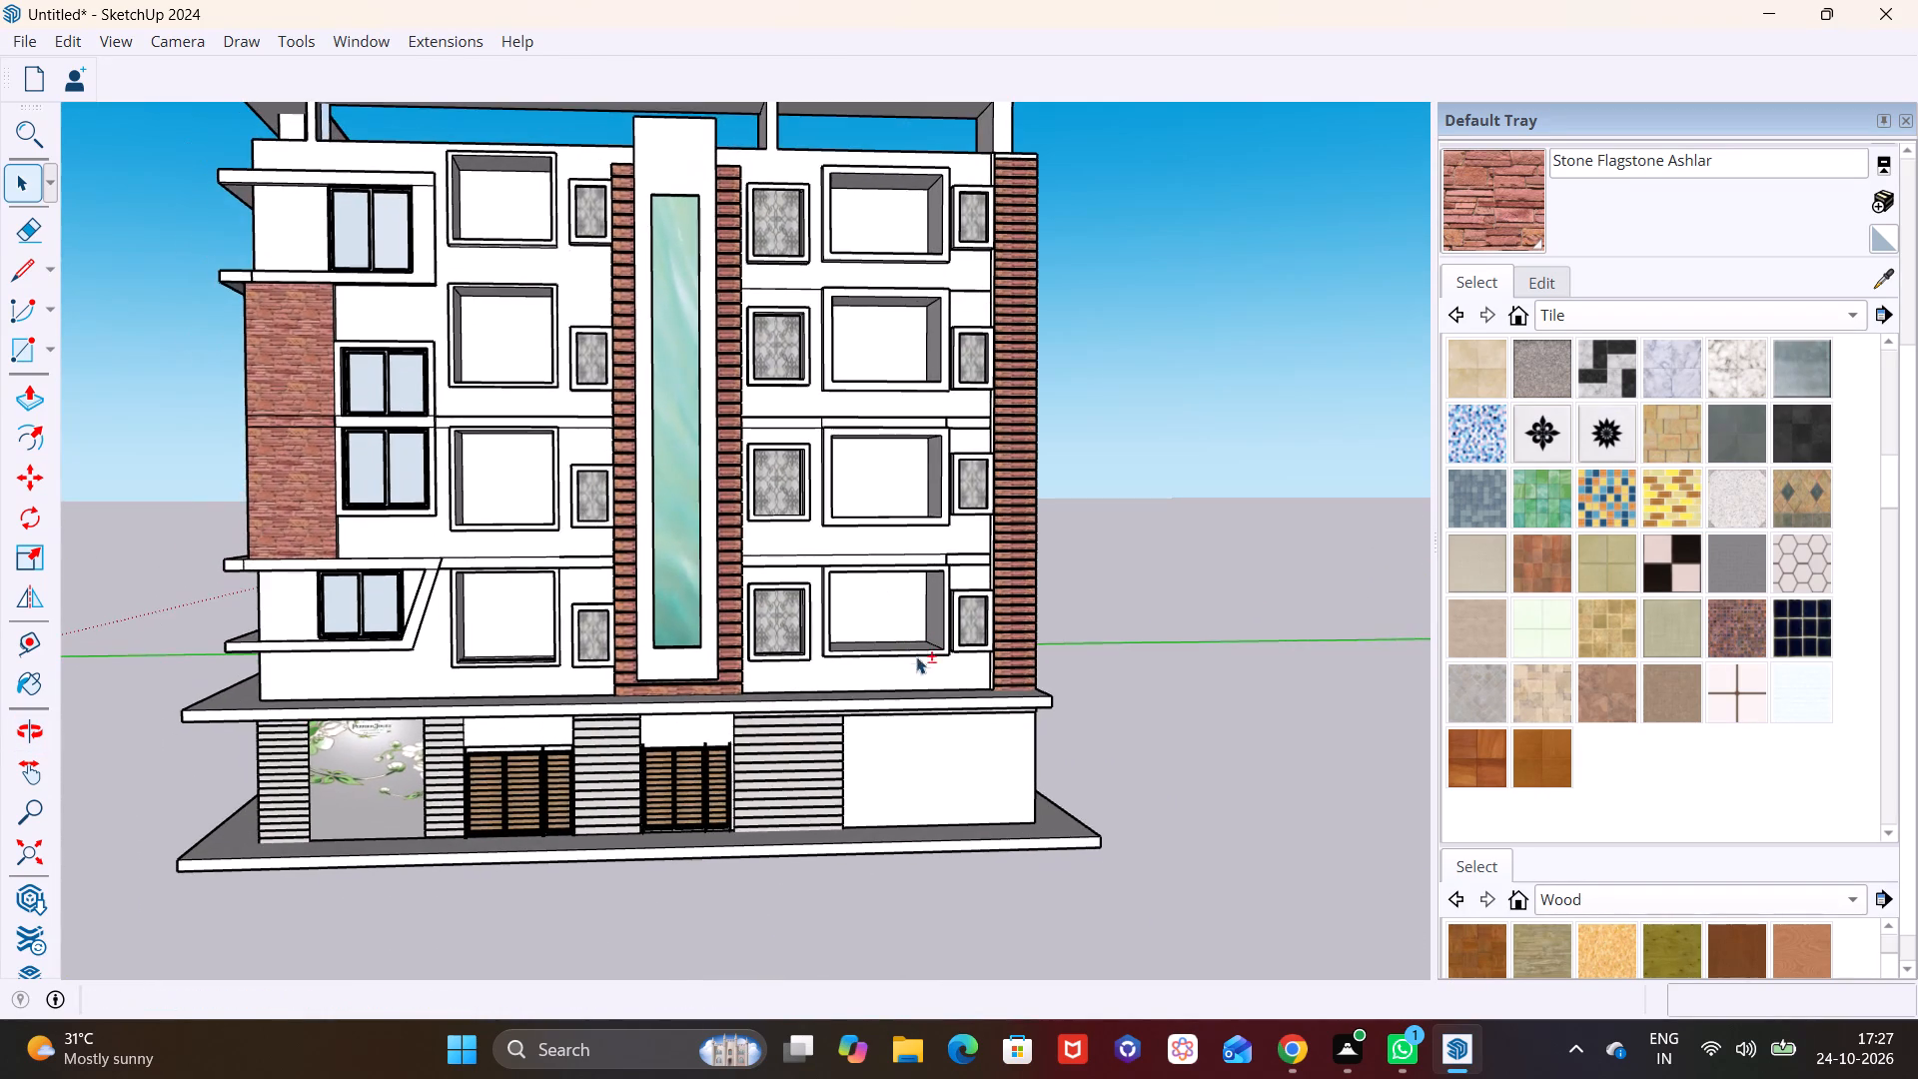
{"action": "scroll", "coordinate": [906, 815], "scroll_direction": "up", "scroll_amount": 3}
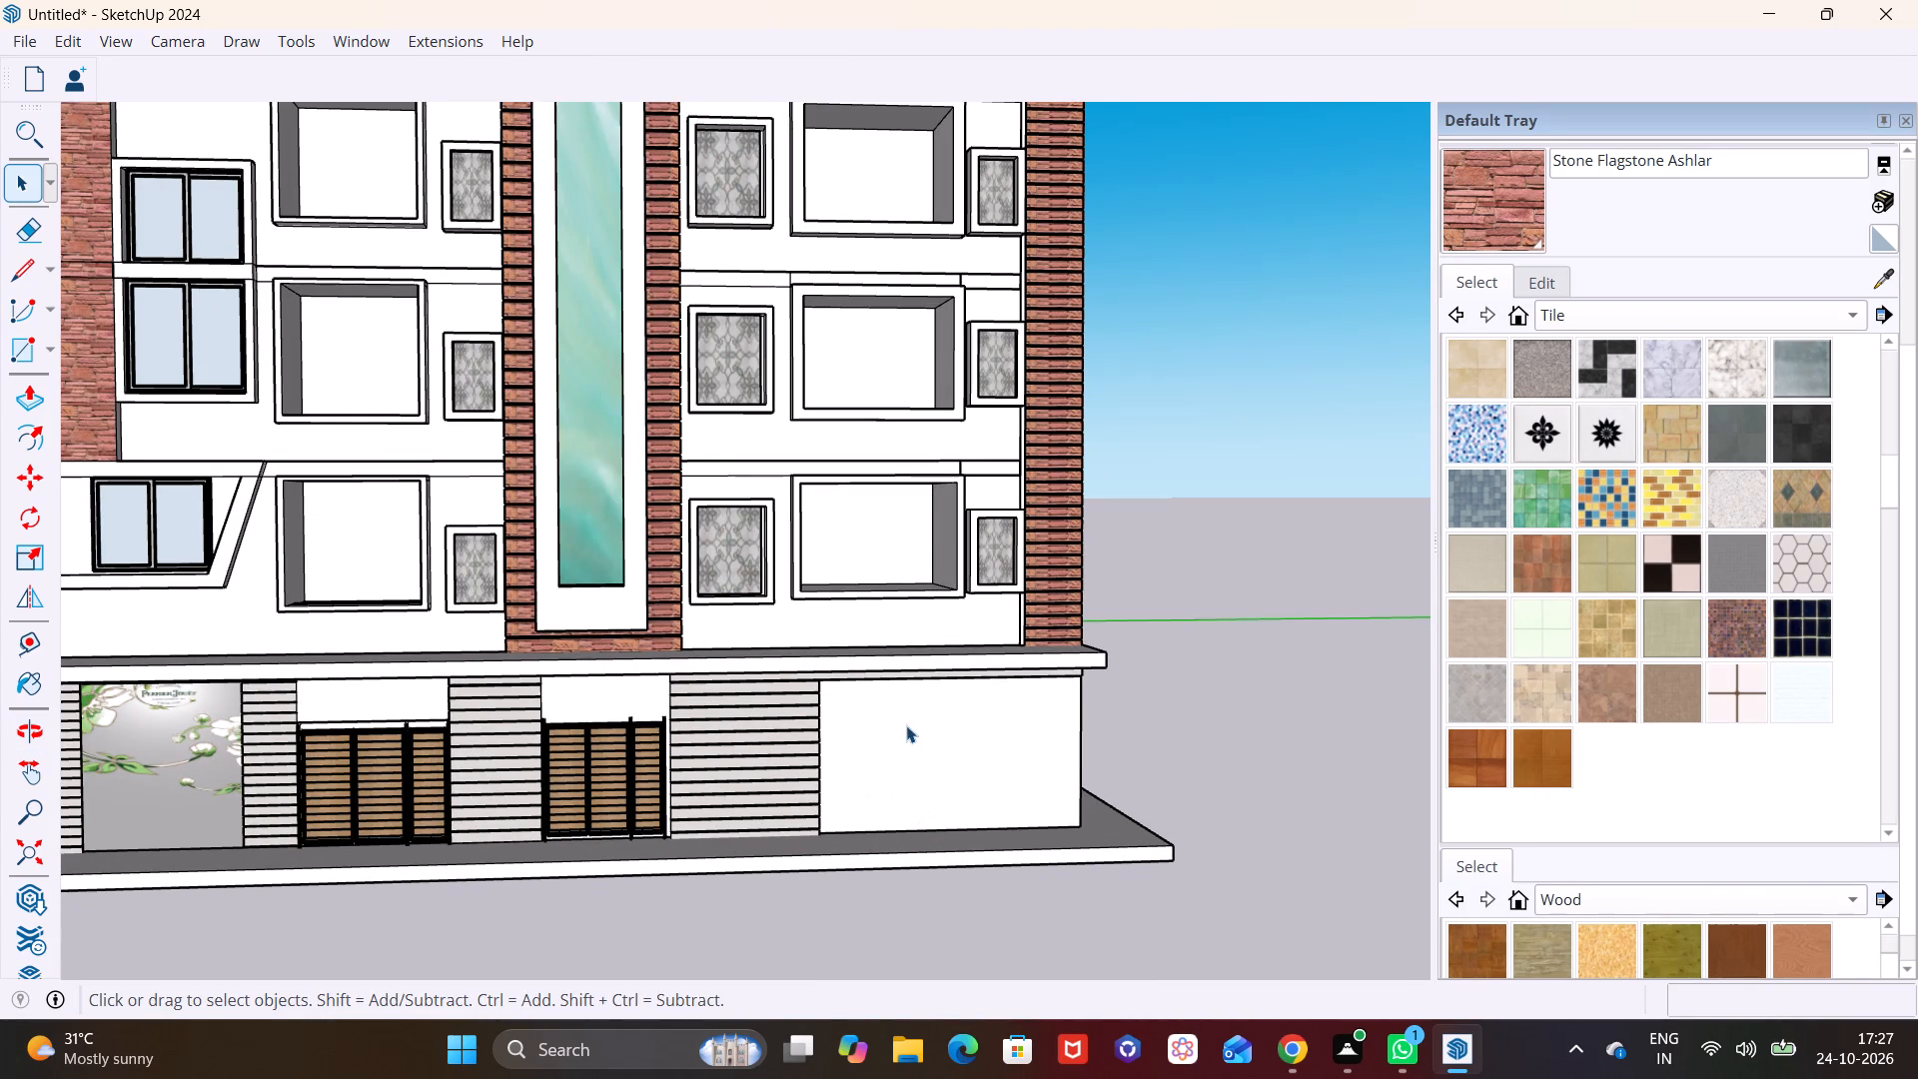
{"action": "middle_click_drag", "start_coordinate": [906, 725], "coordinate": [905, 801]}
{"action": "scroll", "coordinate": [840, 748], "scroll_direction": "down", "scroll_amount": 3}
{"action": "middle_click_drag", "start_coordinate": [831, 726], "coordinate": [983, 546], "text": "shift"}
{"action": "middle_click_drag", "start_coordinate": [755, 712], "coordinate": [983, 746]}
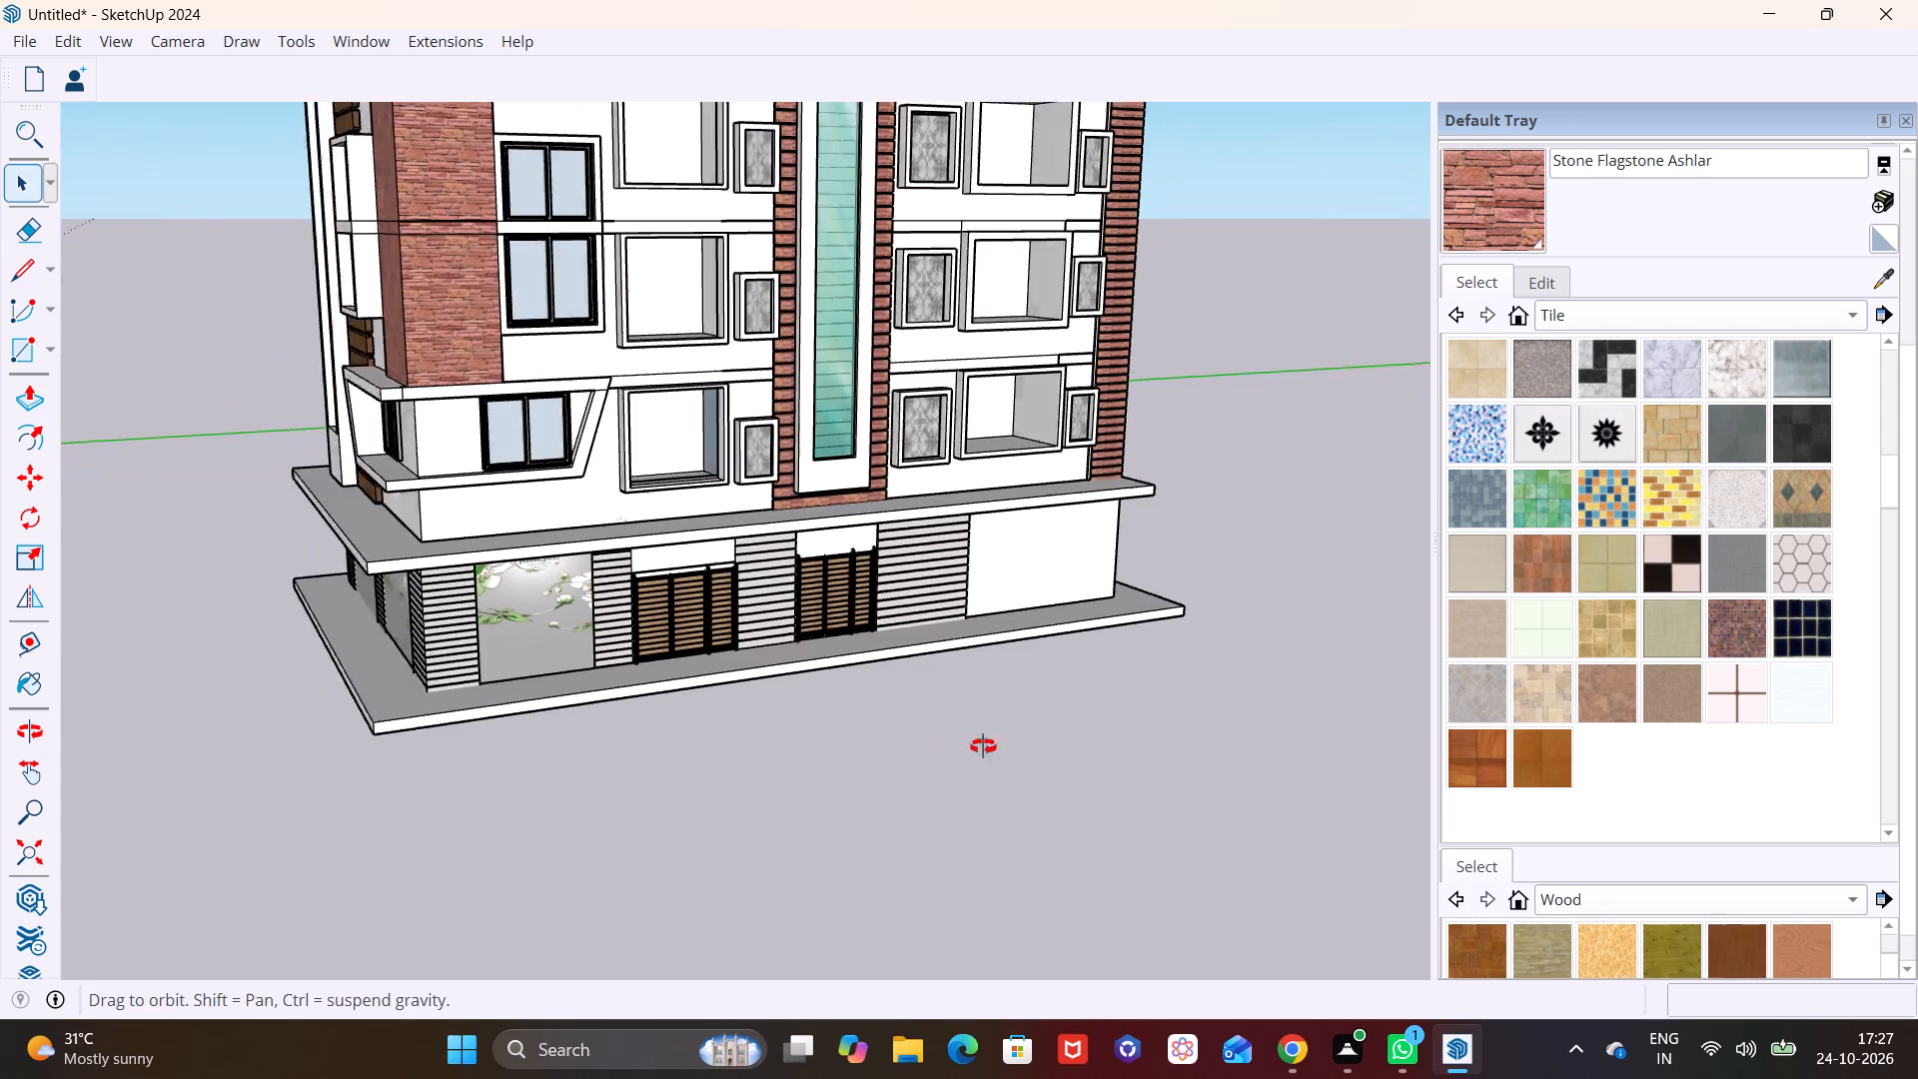
{"action": "middle_click_drag", "start_coordinate": [983, 746], "coordinate": [1245, 704]}
{"action": "middle_click_drag", "start_coordinate": [791, 699], "coordinate": [916, 714]}
{"action": "middle_click_drag", "start_coordinate": [737, 698], "coordinate": [695, 583]}
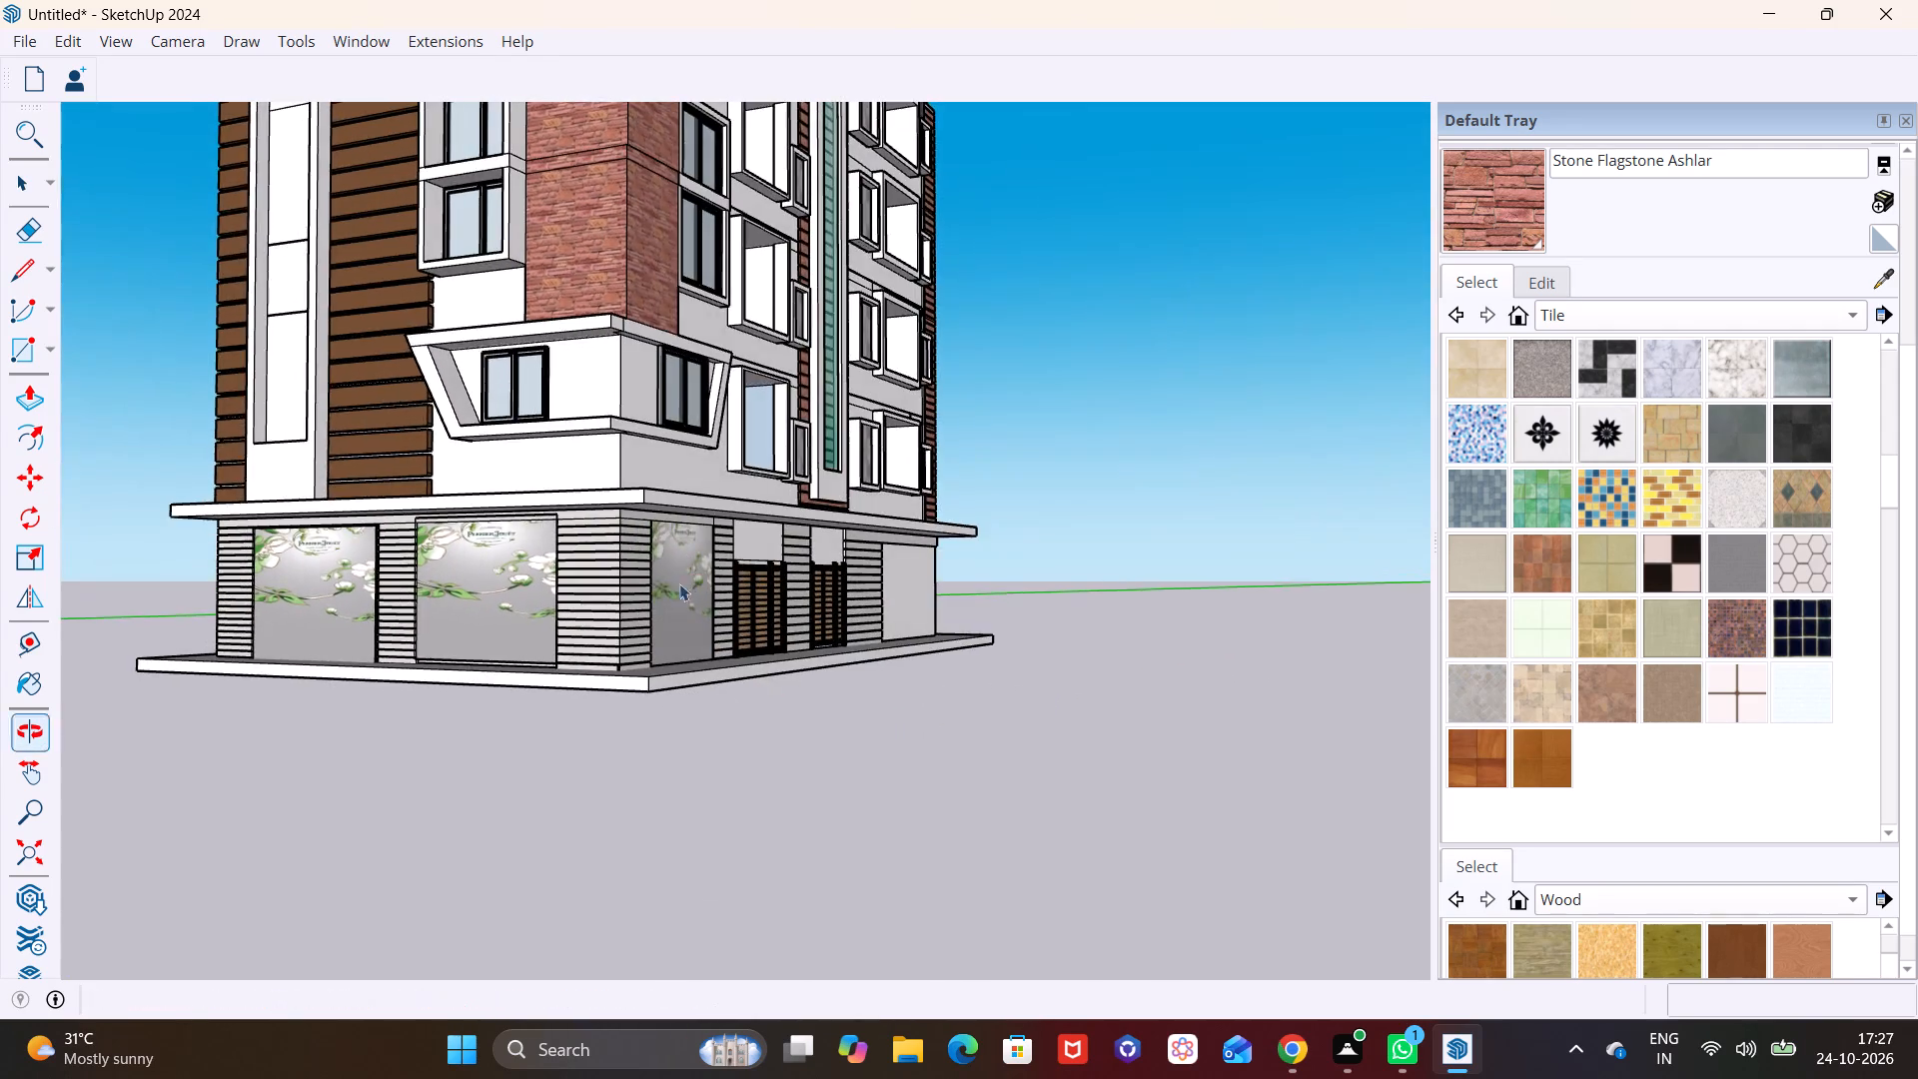
{"action": "scroll", "coordinate": [641, 629], "scroll_direction": "down", "scroll_amount": 4}
{"action": "middle_click_drag", "start_coordinate": [626, 638], "coordinate": [496, 684], "text": "shift"}
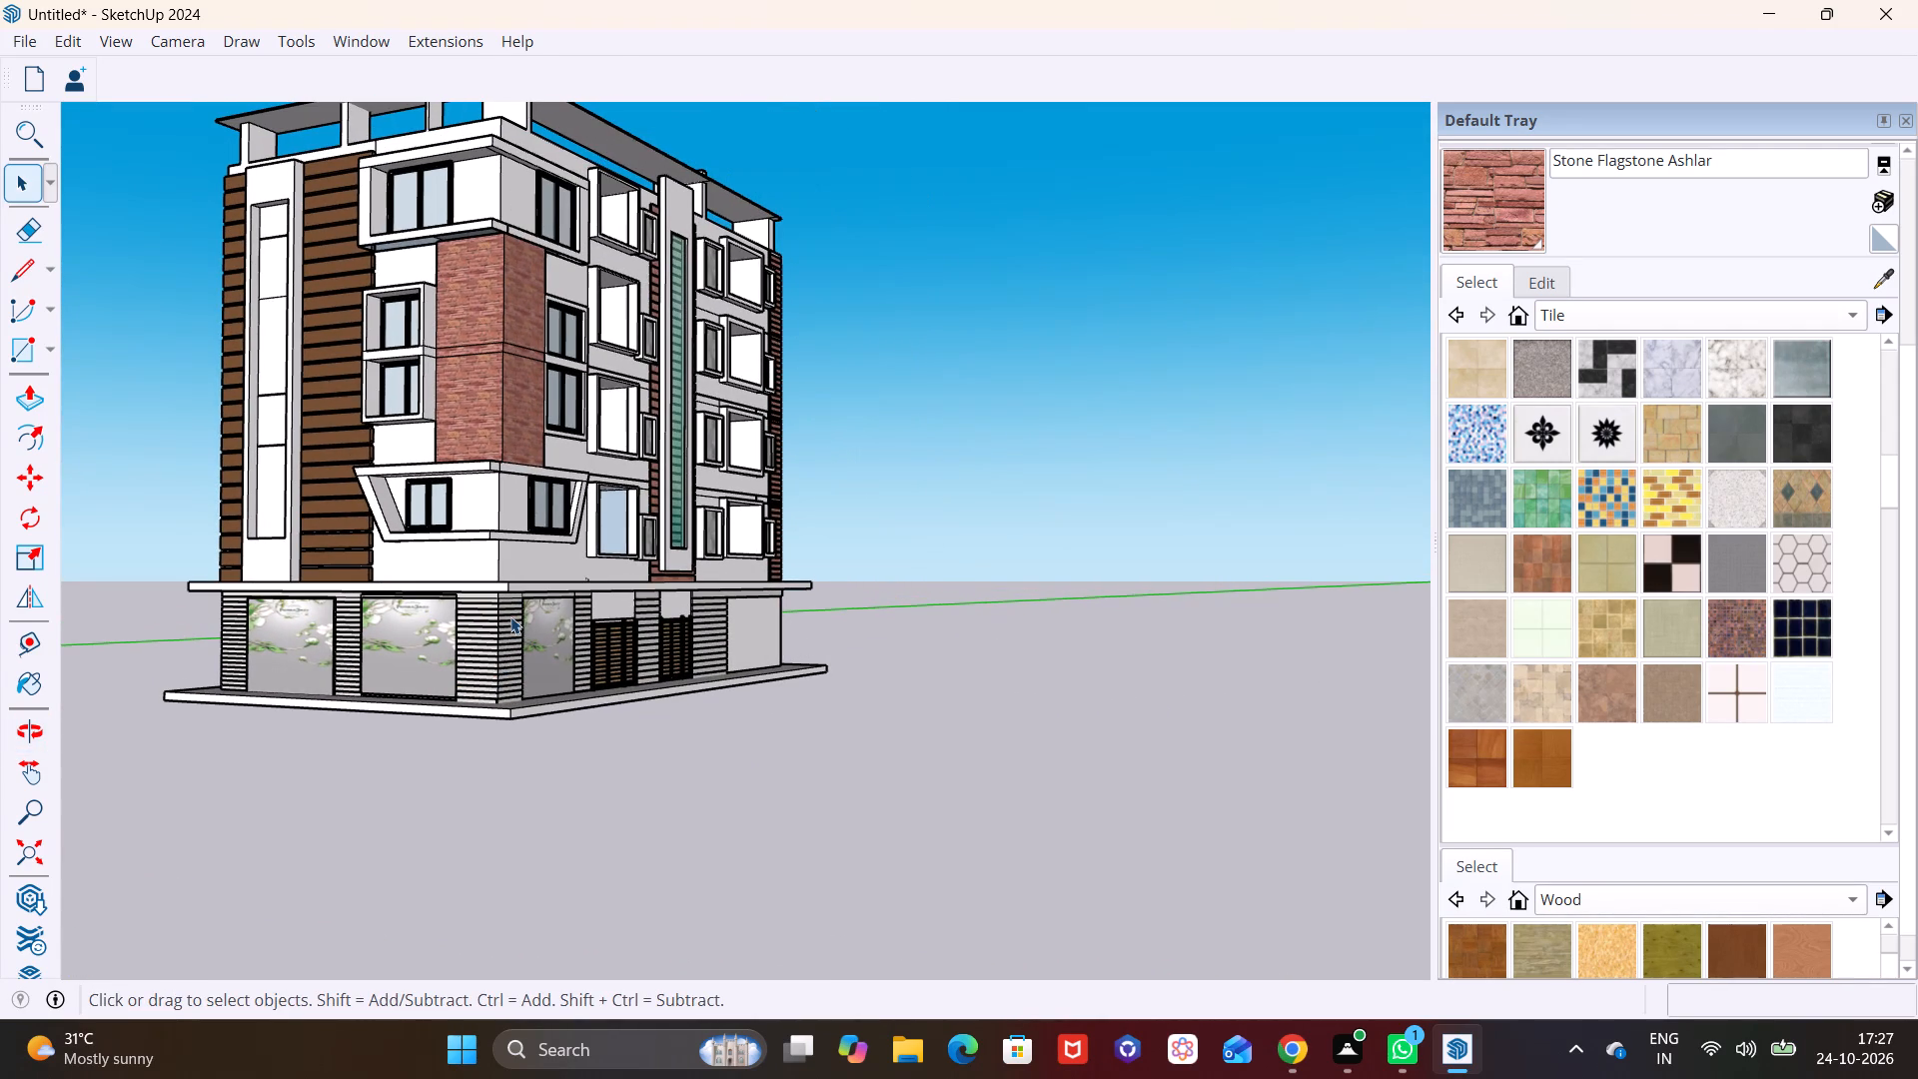
Open the base slab for editing and Push/Pull its edge face on the gate side outward into a wide forecourt.
{"action": "scroll", "coordinate": [573, 665], "scroll_direction": "up", "scroll_amount": 4}
{"action": "middle_click_drag", "start_coordinate": [721, 707], "coordinate": [739, 903]}
{"action": "scroll", "coordinate": [748, 712], "scroll_direction": "up", "scroll_amount": 4}
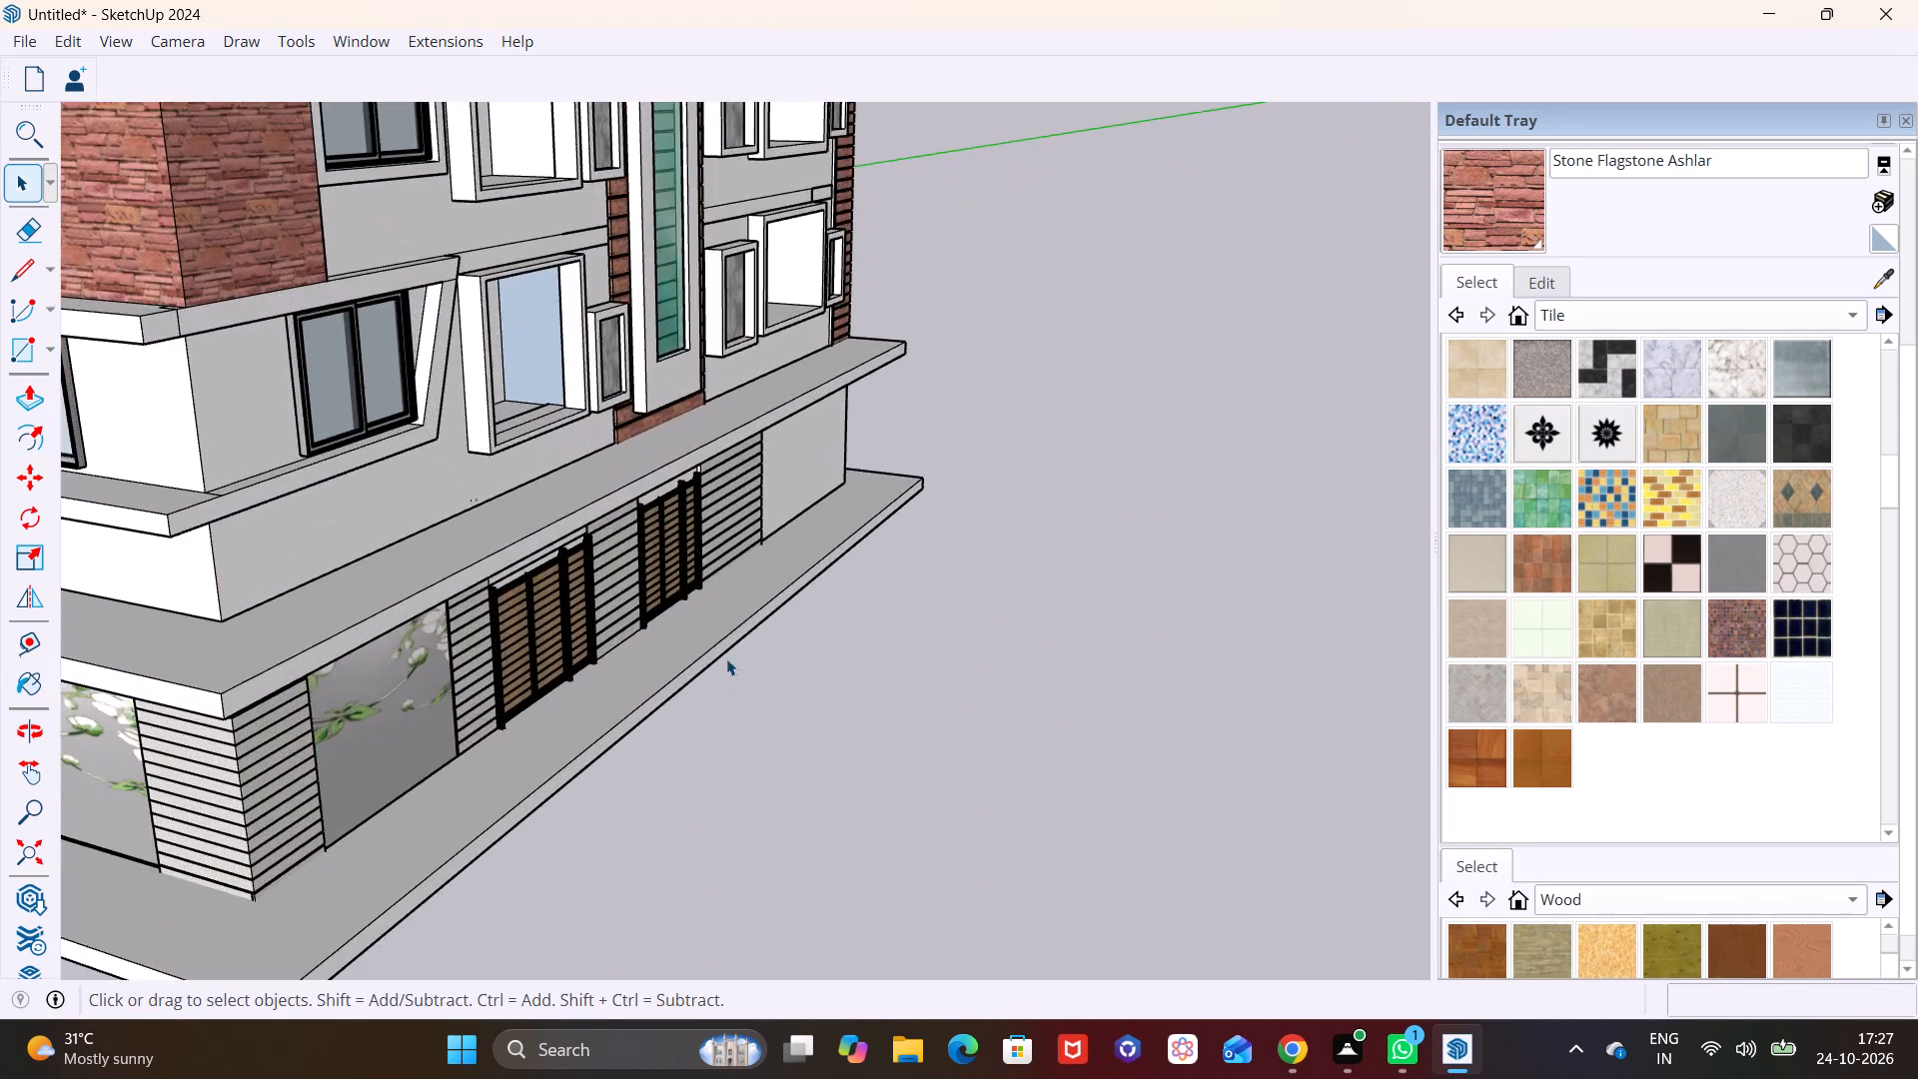
{"action": "middle_click_drag", "start_coordinate": [792, 590], "coordinate": [651, 816], "text": "shift"}
{"action": "middle_click_drag", "start_coordinate": [385, 721], "coordinate": [424, 549]}
{"action": "middle_click_drag", "start_coordinate": [575, 710], "coordinate": [668, 611], "text": "shift"}
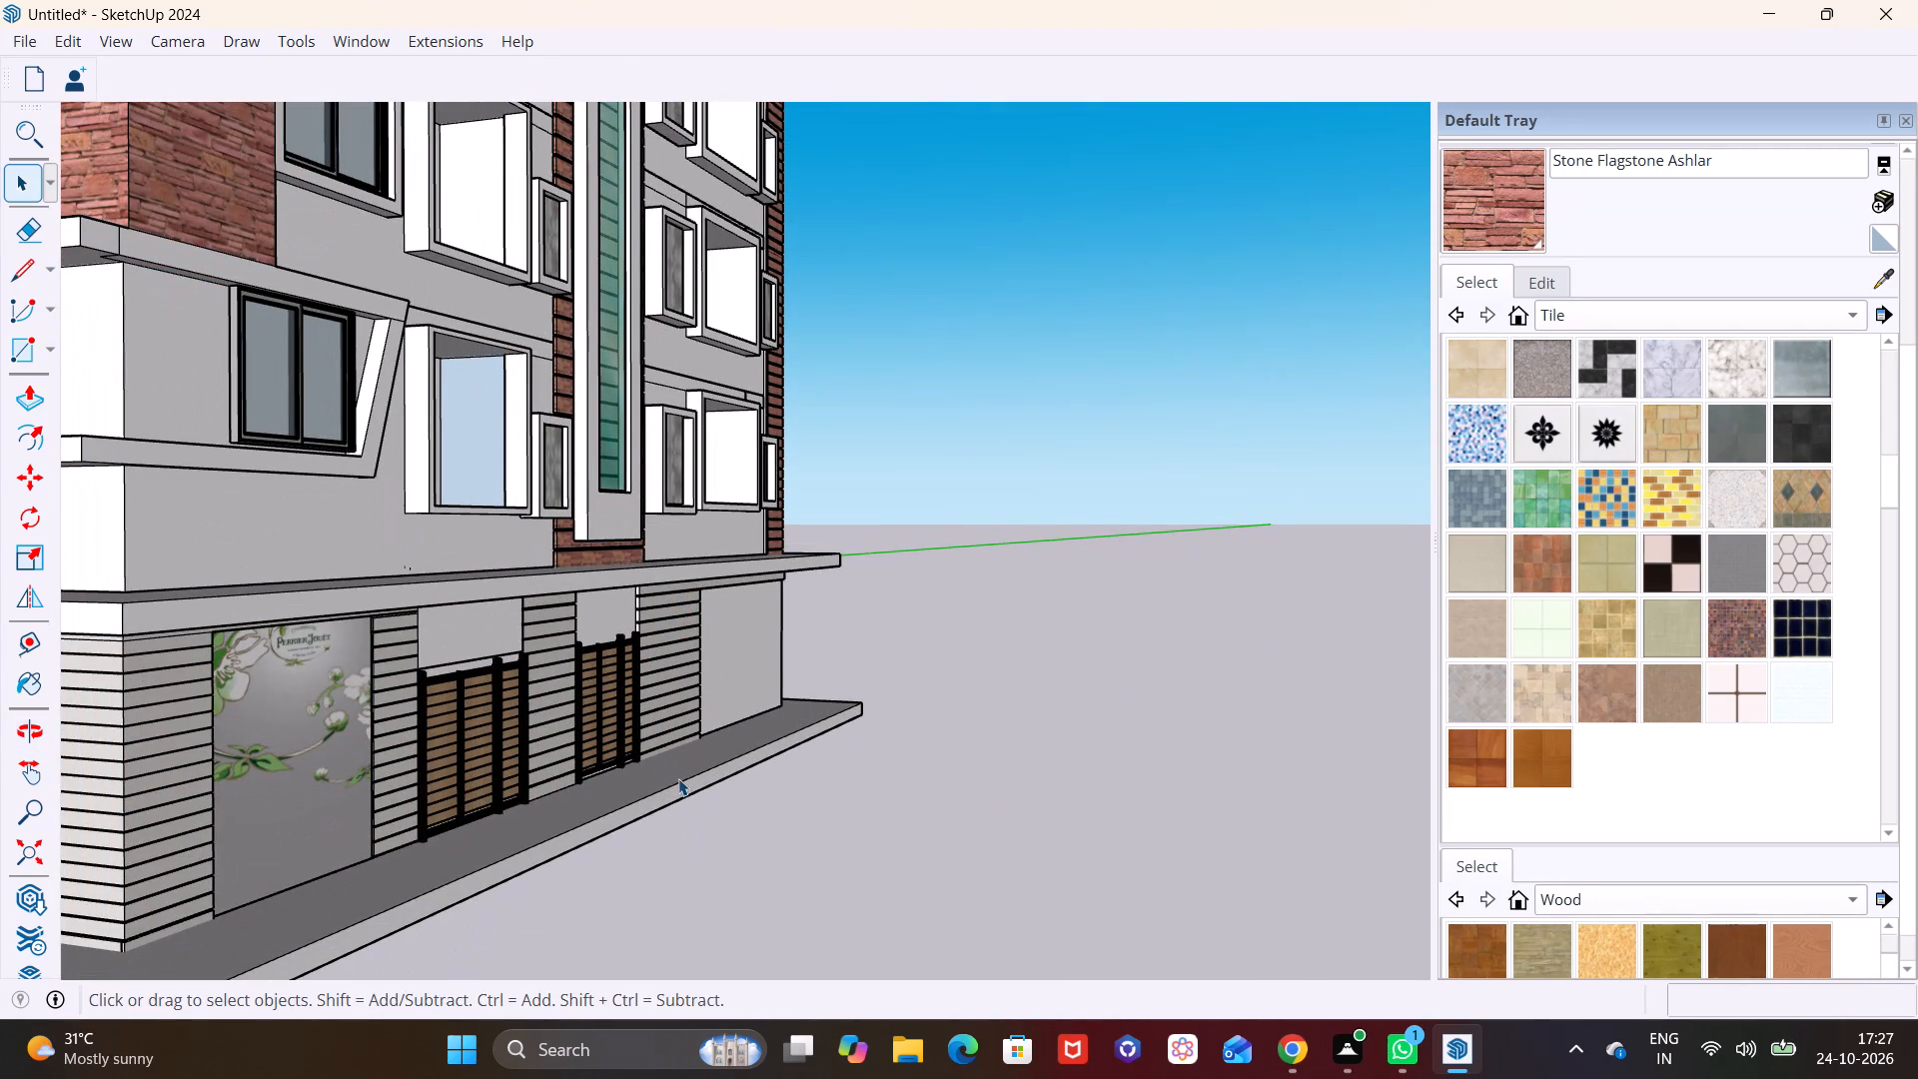
{"action": "left_click", "coordinate": [690, 790]}
{"action": "scroll", "coordinate": [690, 789], "scroll_direction": "up", "scroll_amount": 7}
{"action": "triple_click", "coordinate": [693, 784]}
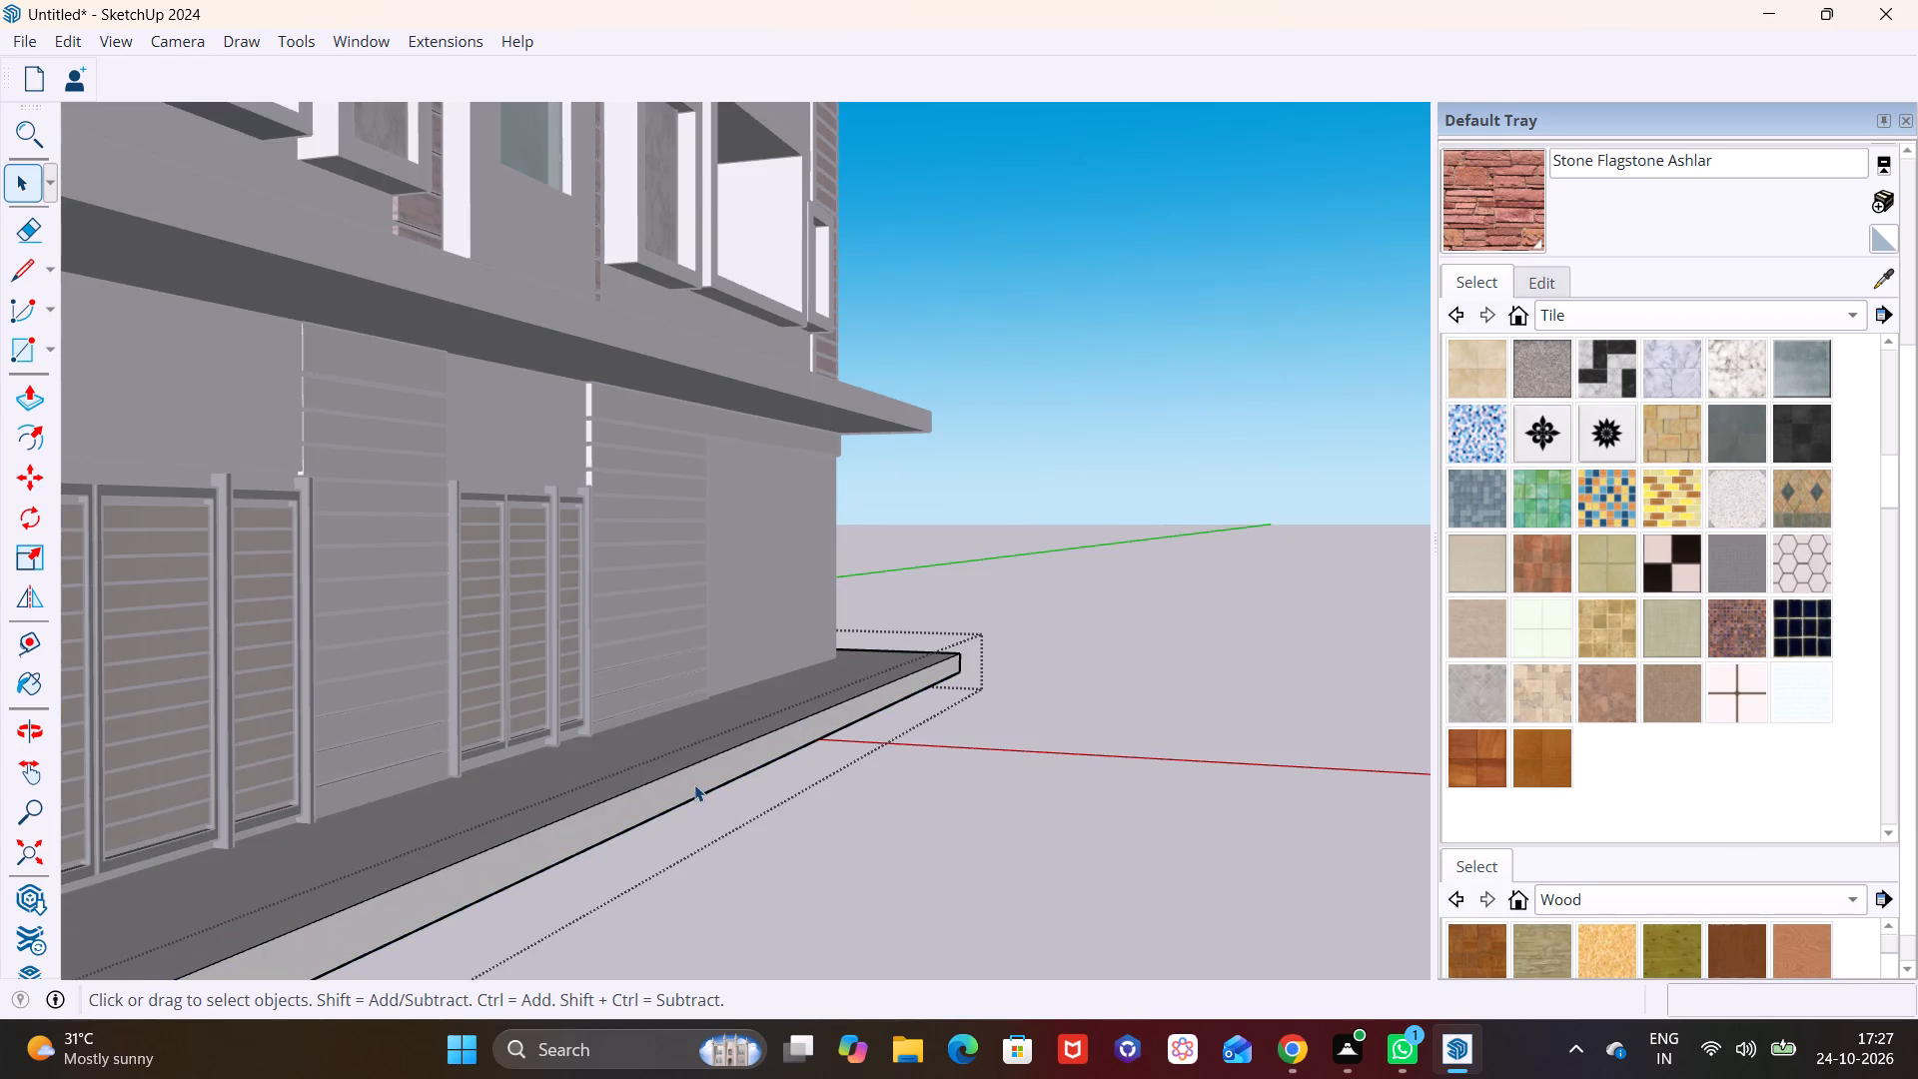
{"action": "left_click", "coordinate": [698, 779]}
{"action": "left_click", "coordinate": [688, 793]}
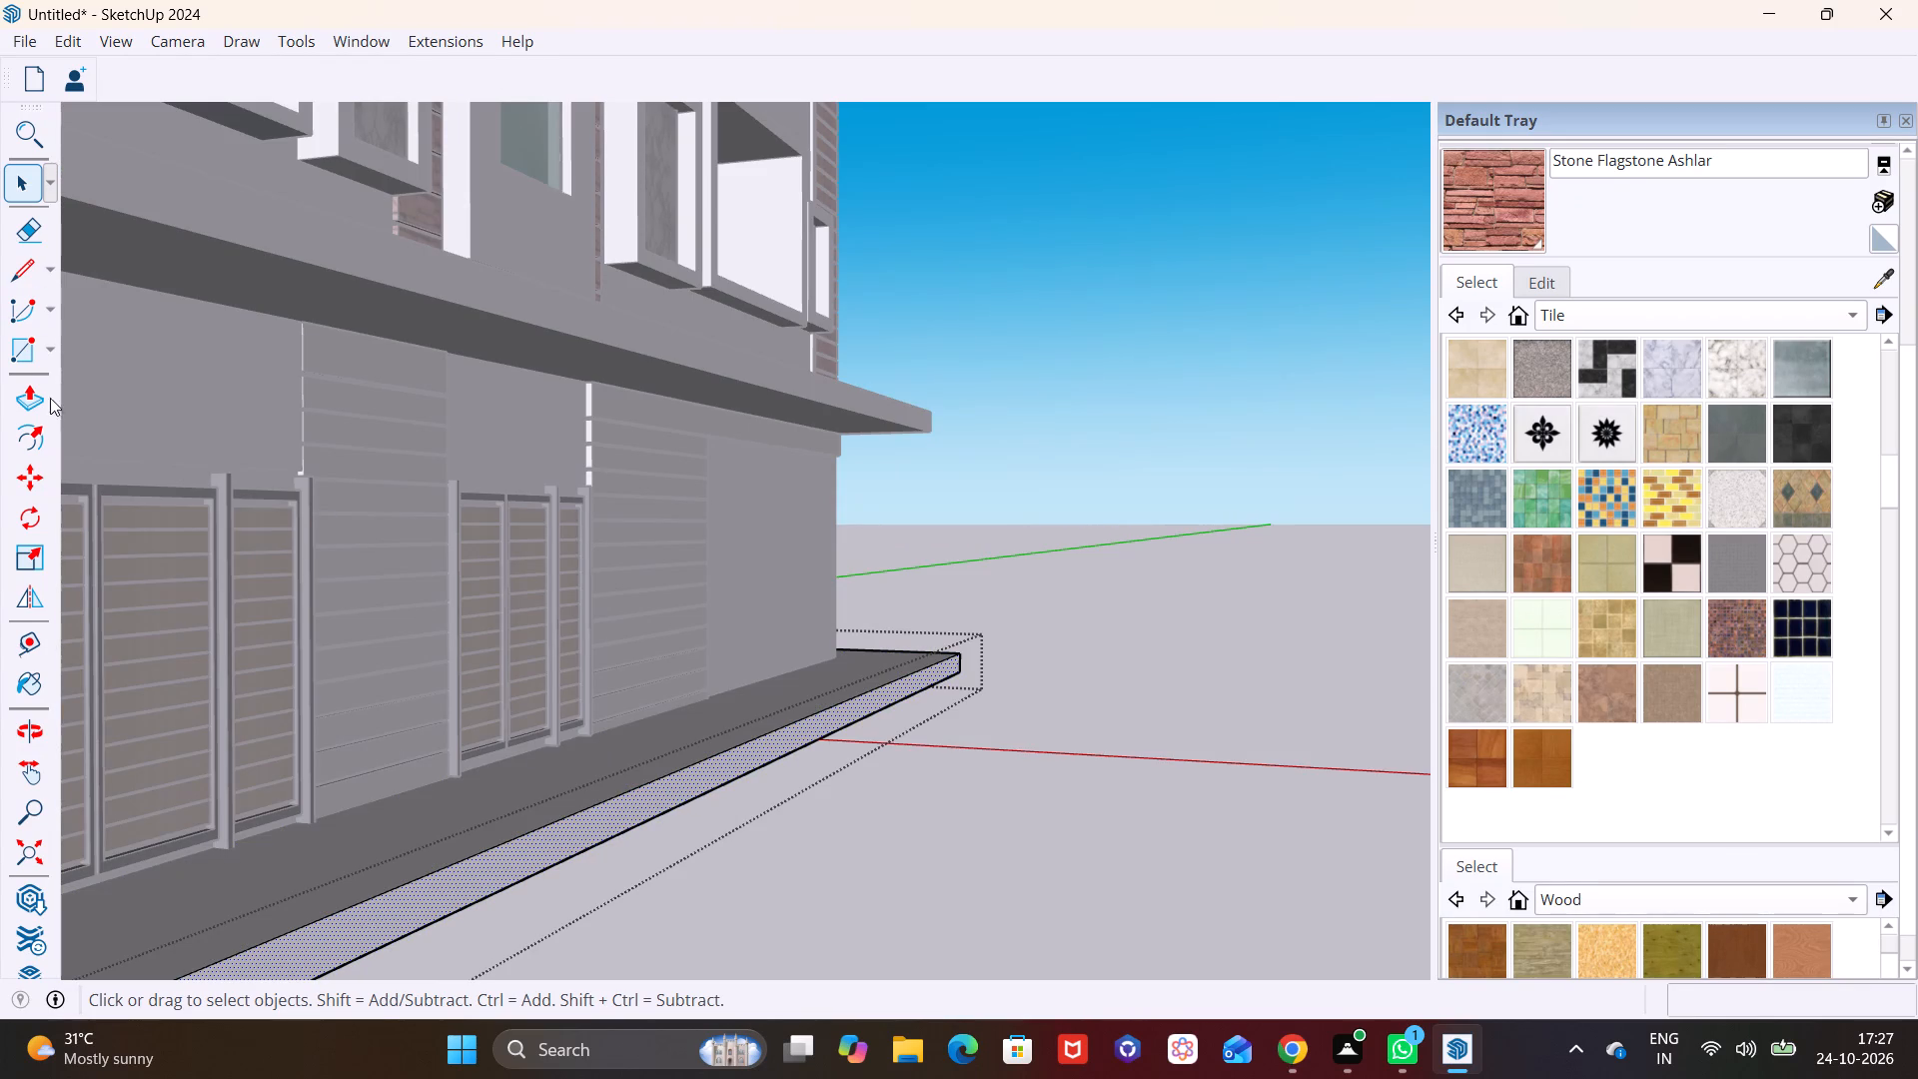
{"action": "left_click", "coordinate": [36, 398]}
{"action": "left_click_drag", "start_coordinate": [672, 774], "coordinate": [694, 776]}
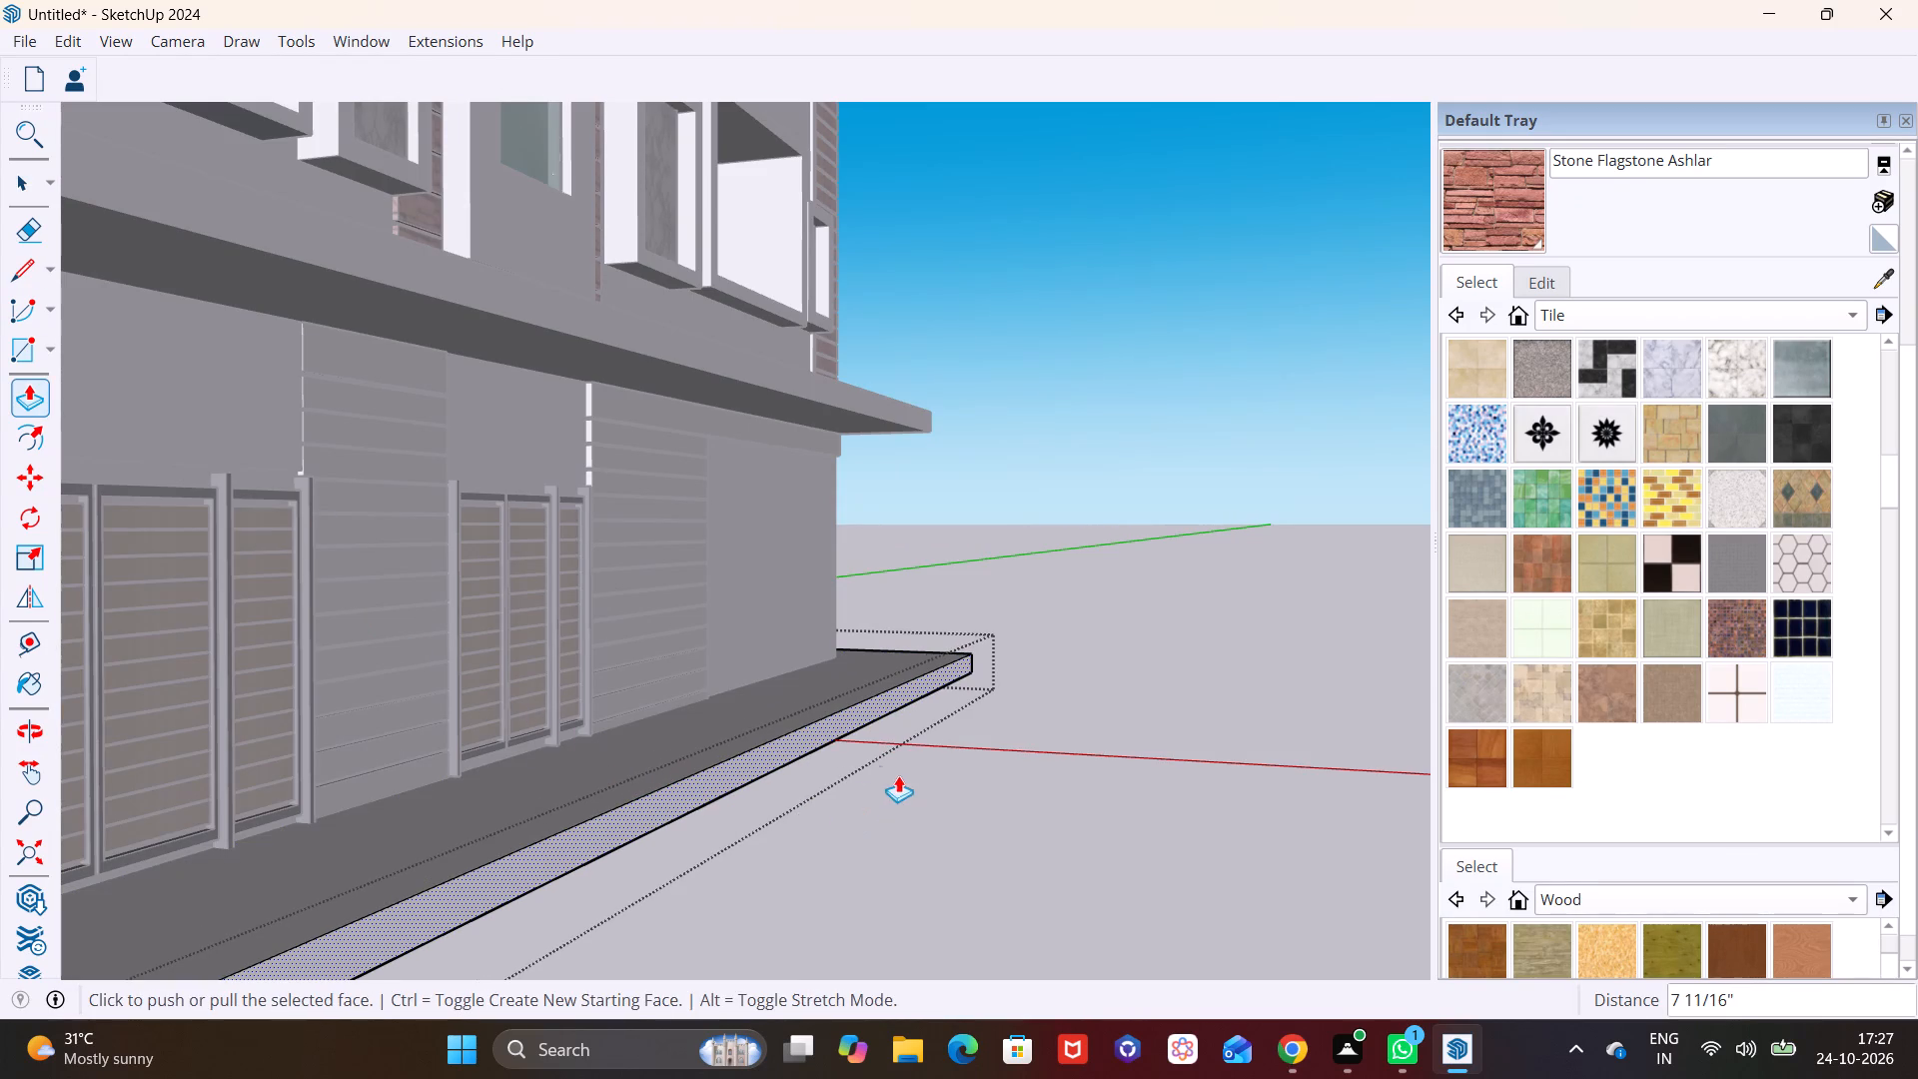
{"action": "middle_click_drag", "start_coordinate": [796, 711], "coordinate": [856, 580]}
{"action": "middle_click_drag", "start_coordinate": [688, 696], "coordinate": [679, 964]}
{"action": "left_click_drag", "start_coordinate": [779, 760], "coordinate": [1091, 836]}
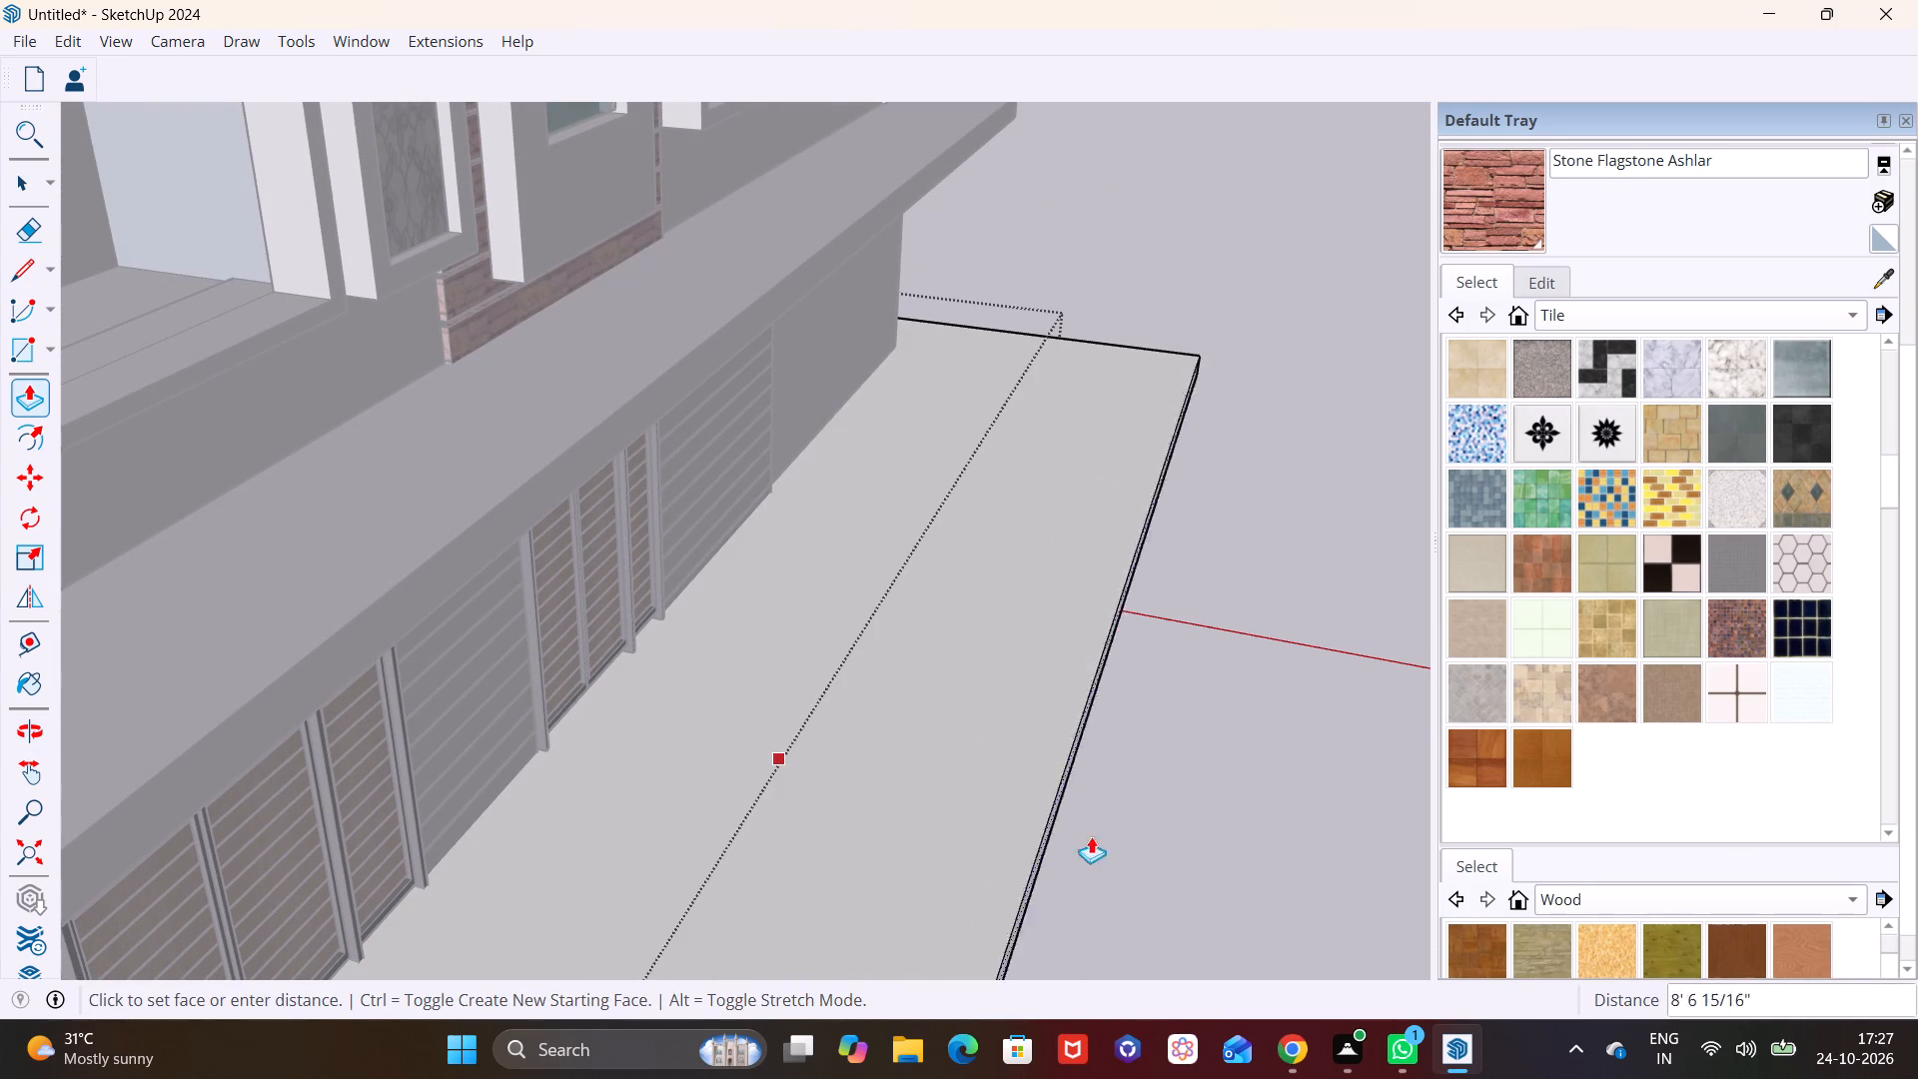
{"action": "left_click_drag", "start_coordinate": [1091, 836], "coordinate": [1375, 879]}
{"action": "left_click", "coordinate": [1377, 879]}
{"action": "scroll", "coordinate": [1169, 791], "scroll_direction": "down", "scroll_amount": 3}
{"action": "left_click", "coordinate": [1378, 874]}
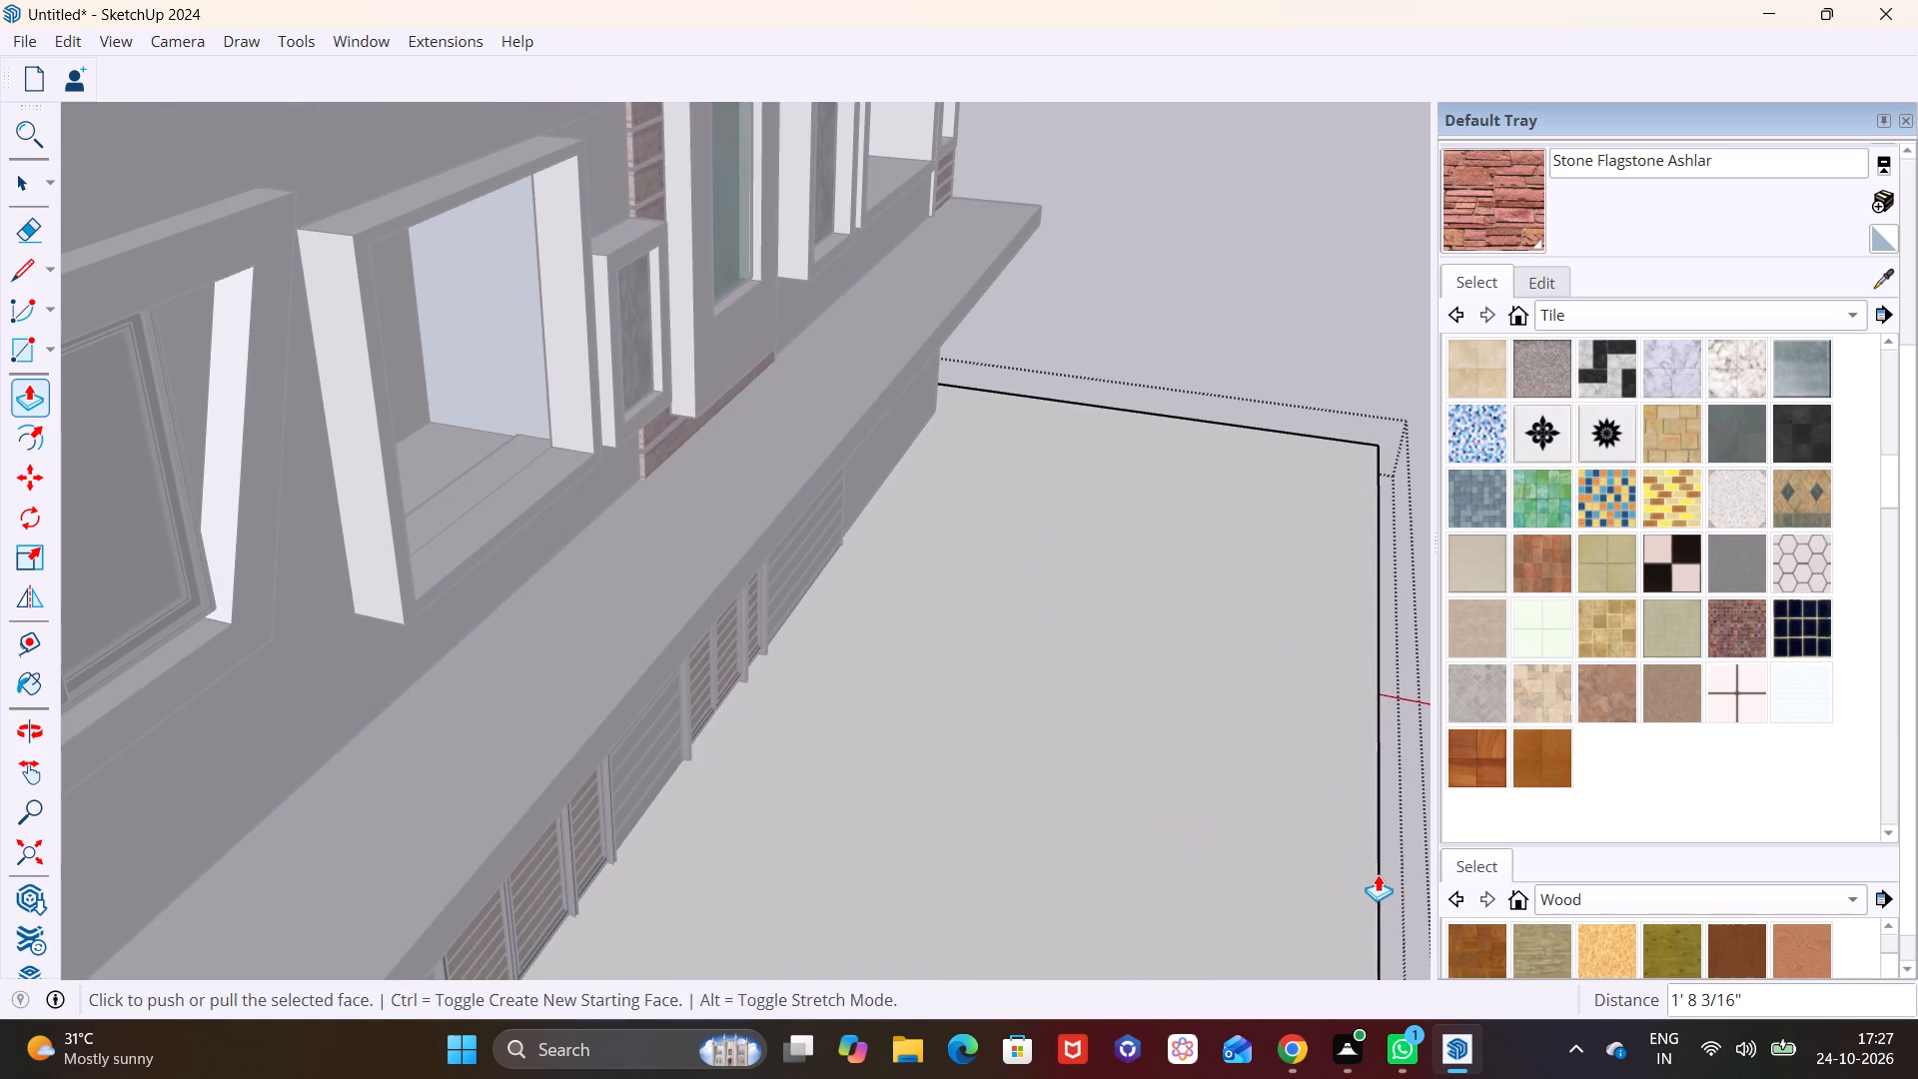
{"action": "key", "text": "space"}
{"action": "scroll", "coordinate": [1190, 774], "scroll_direction": "down", "scroll_amount": 4}
{"action": "middle_click_drag", "start_coordinate": [1137, 782], "coordinate": [1108, 654]}
{"action": "middle_click_drag", "start_coordinate": [1094, 657], "coordinate": [815, 873], "text": "shift"}
{"action": "scroll", "coordinate": [843, 777], "scroll_direction": "up", "scroll_amount": 3}
{"action": "left_click", "coordinate": [1023, 714]}
Draw a narrow rectangle about 28' by 1' 4" along the forecourt's side edge, from its outer corner toward the building.
{"action": "middle_click_drag", "start_coordinate": [879, 839], "coordinate": [819, 601], "text": "shift"}
{"action": "middle_click_drag", "start_coordinate": [767, 671], "coordinate": [692, 782]}
{"action": "scroll", "coordinate": [729, 720], "scroll_direction": "up", "scroll_amount": 1}
{"action": "scroll", "coordinate": [802, 429], "scroll_direction": "up", "scroll_amount": 3}
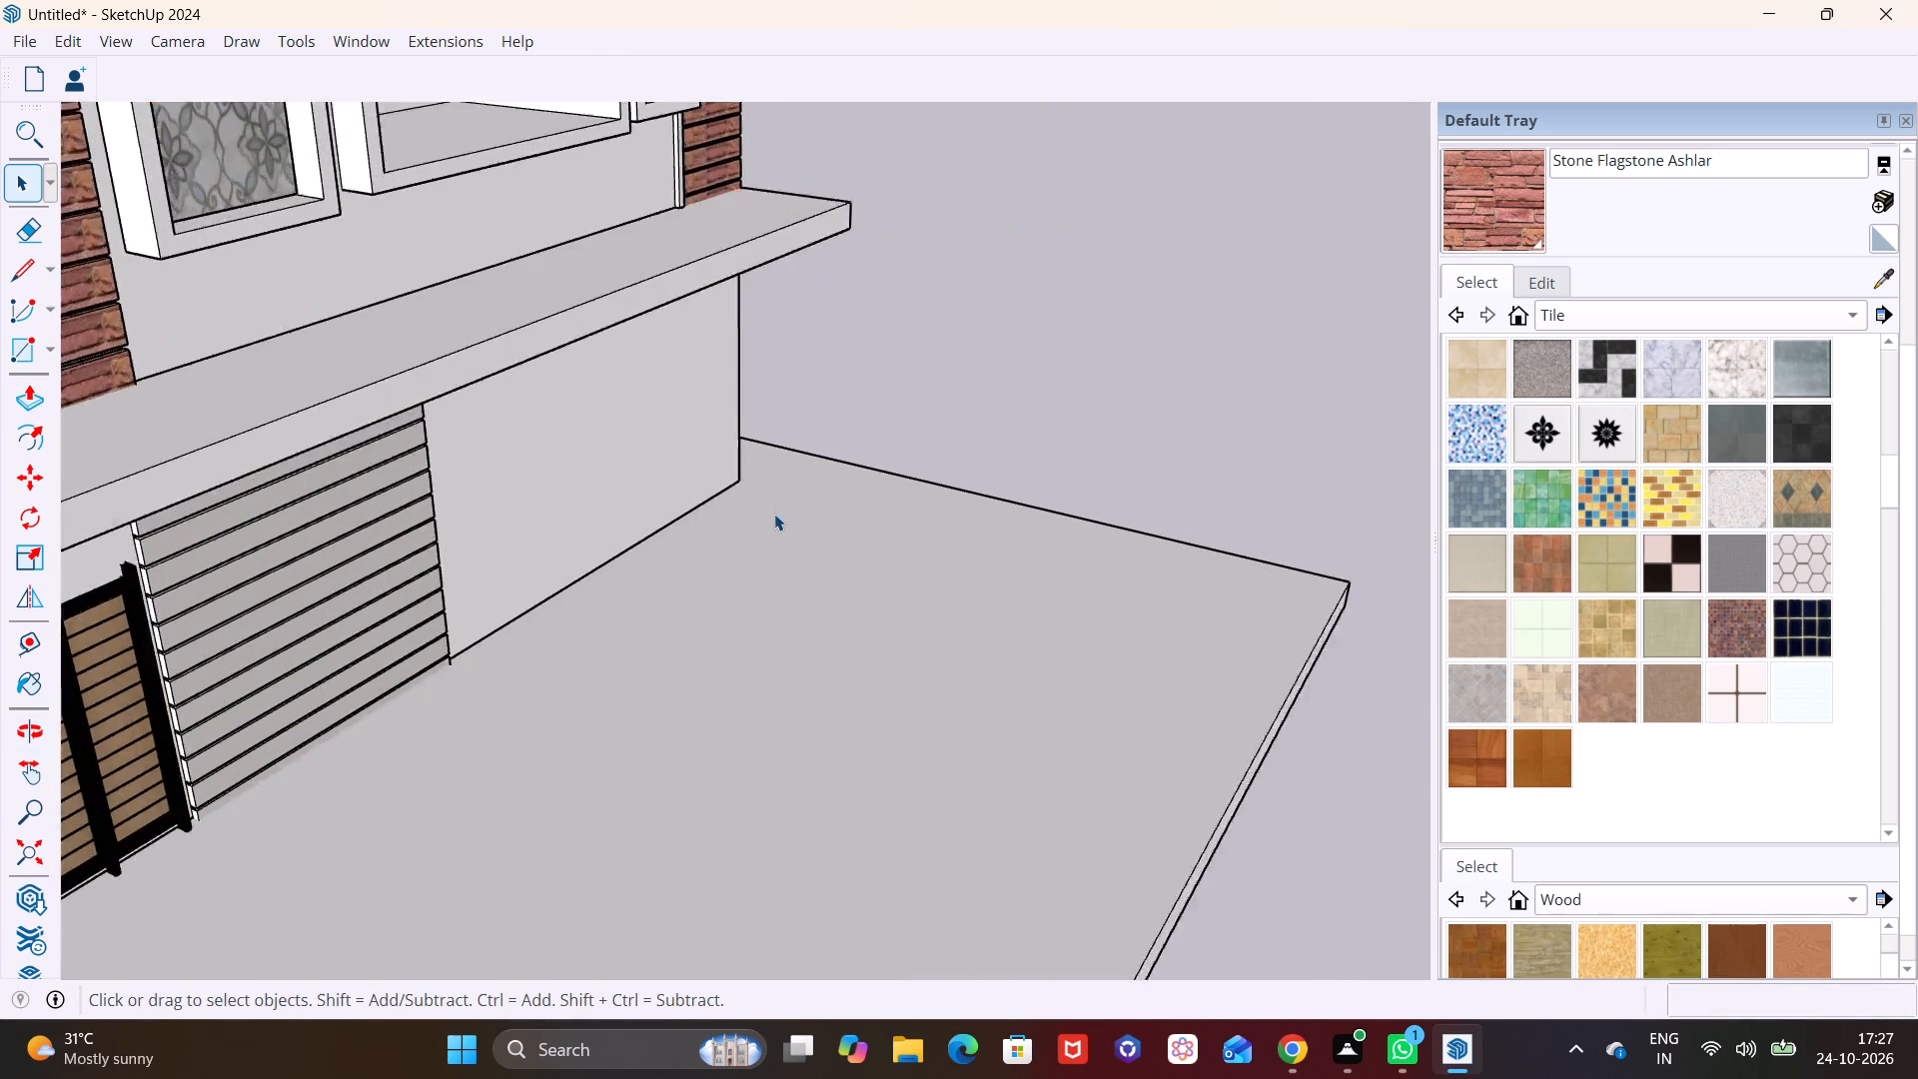
{"action": "scroll", "coordinate": [774, 514], "scroll_direction": "up", "scroll_amount": 2}
{"action": "middle_click_drag", "start_coordinate": [852, 530], "coordinate": [667, 600]}
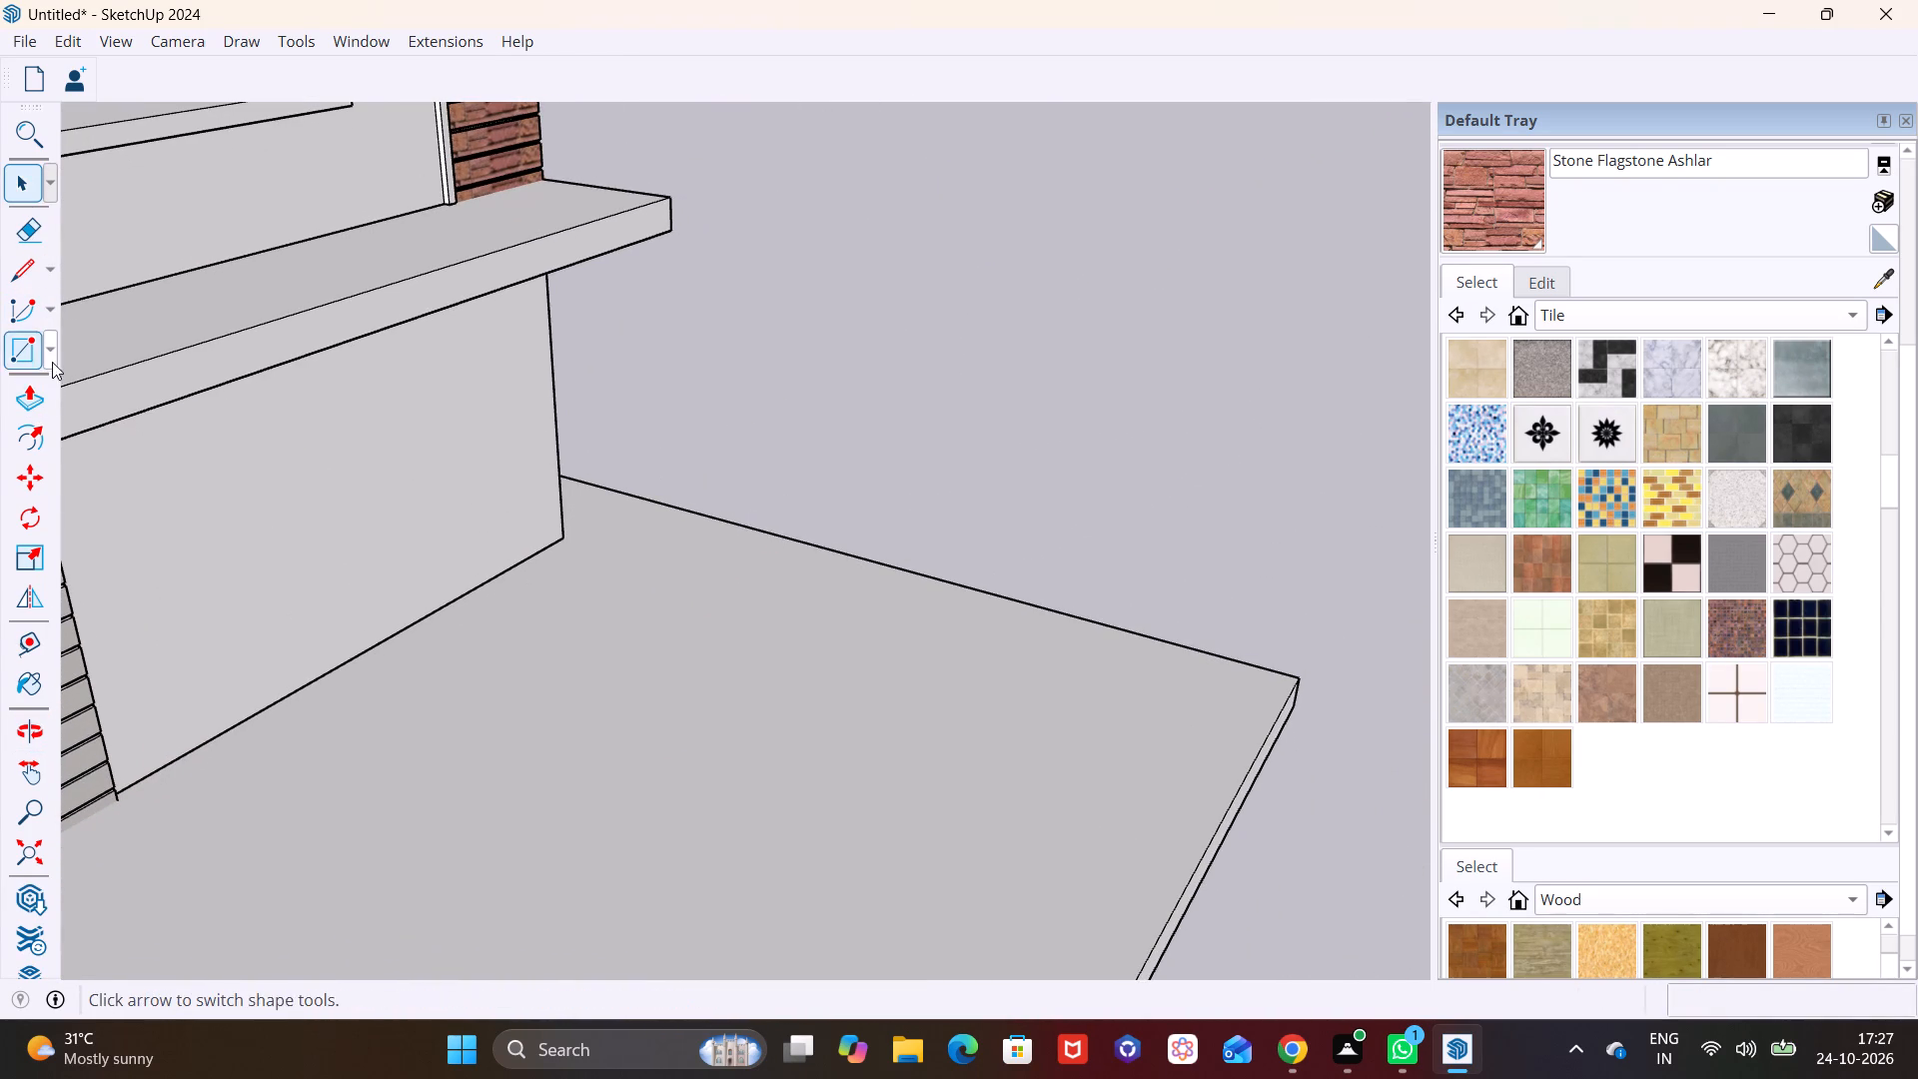
{"action": "left_click", "coordinate": [50, 361]}
{"action": "left_click", "coordinate": [67, 390]}
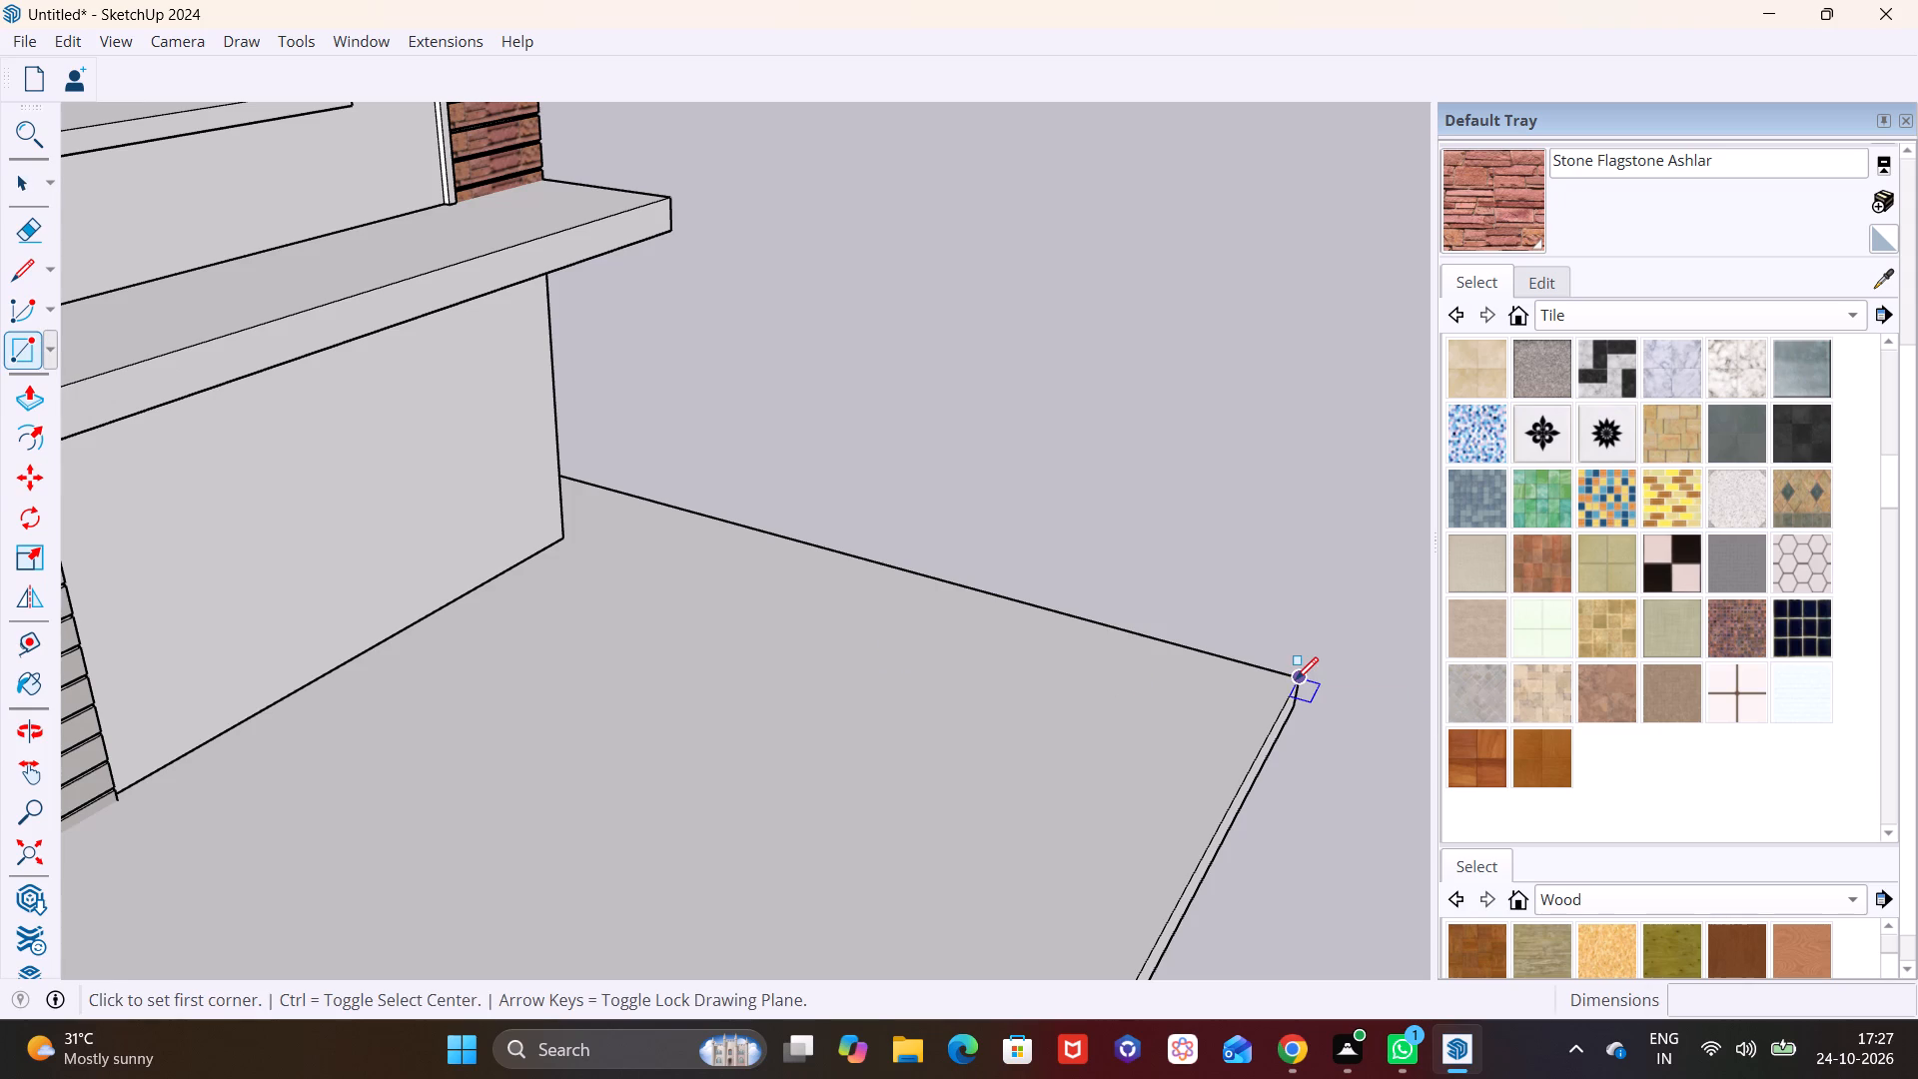
{"action": "left_click", "coordinate": [1296, 679]}
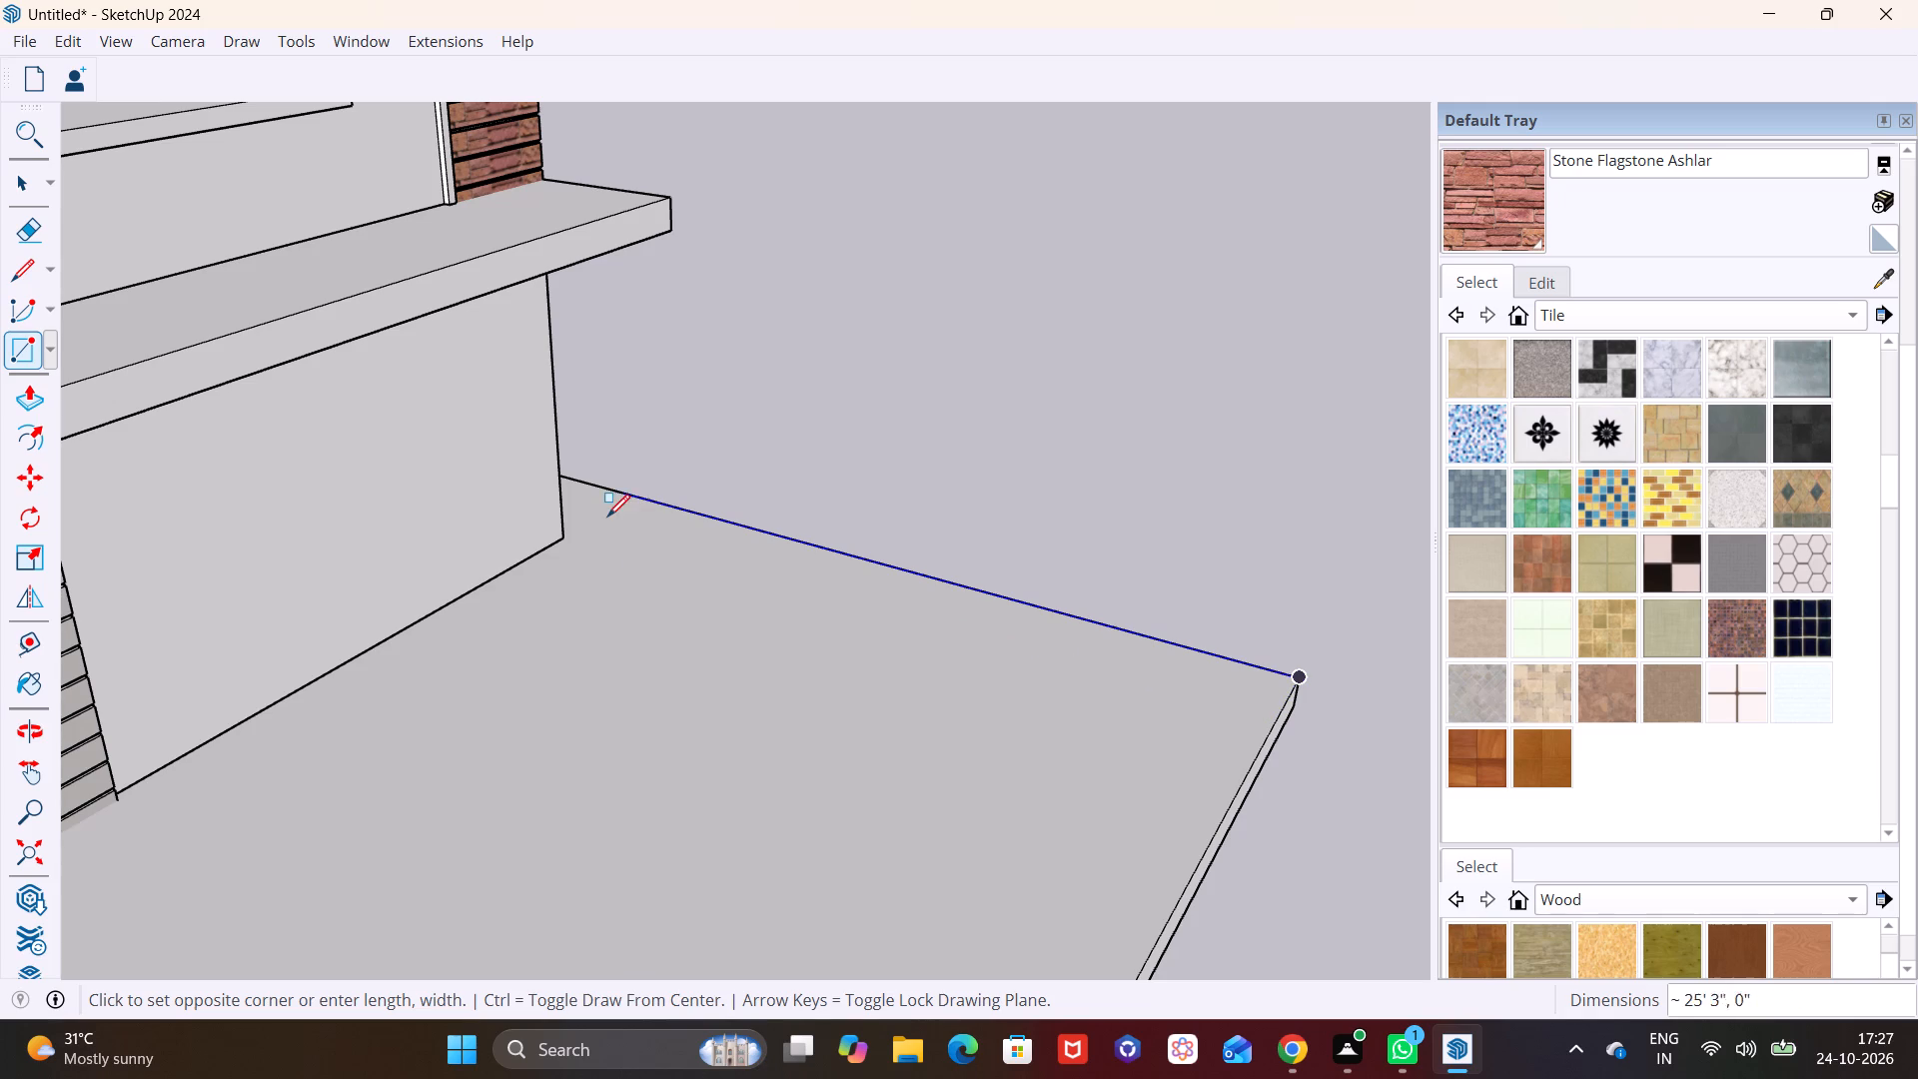
{"action": "middle_click_drag", "start_coordinate": [597, 515], "coordinate": [368, 540]}
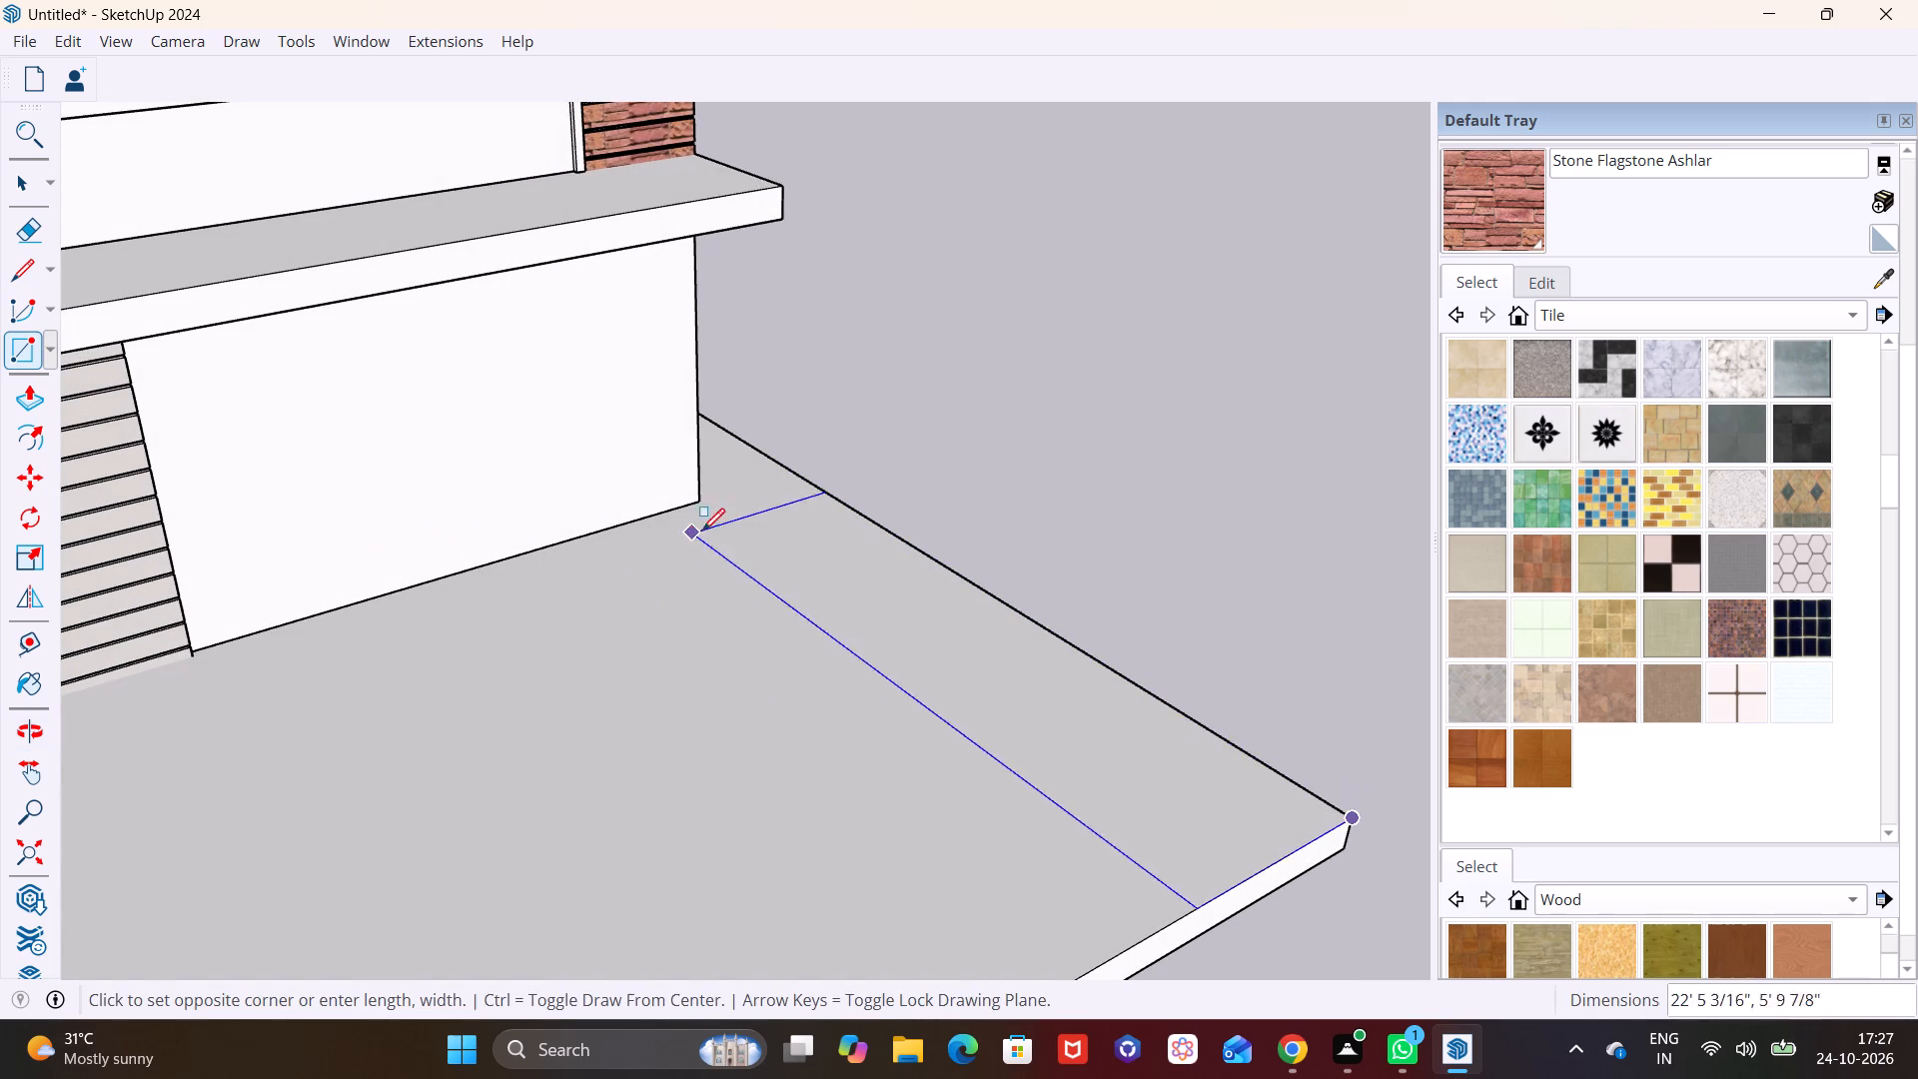
{"action": "middle_click_drag", "start_coordinate": [761, 490], "coordinate": [474, 540]}
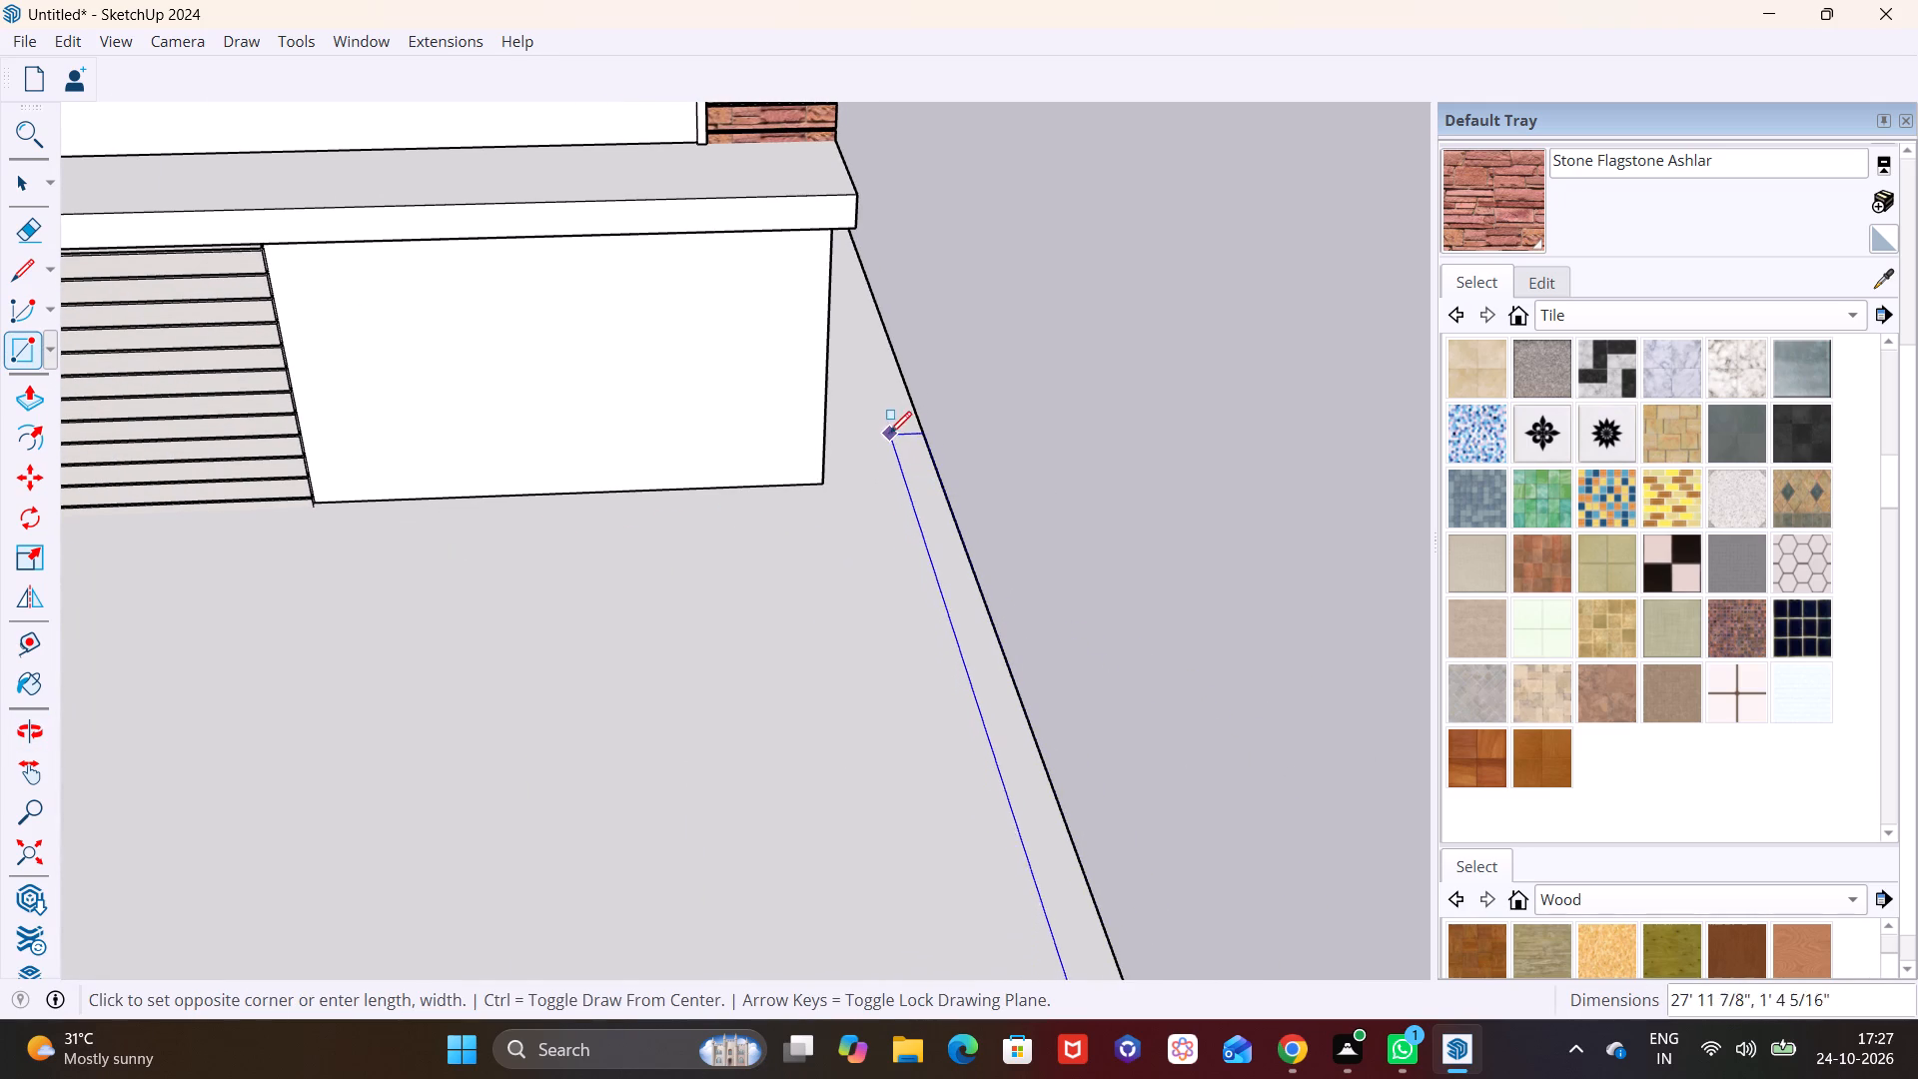
{"action": "left_click", "coordinate": [883, 420]}
{"action": "key", "text": "space"}
Finish the narrow strip along the forecourt's side edge and Push/Pull it upward into a low boundary wall.
{"action": "left_click", "coordinate": [964, 565]}
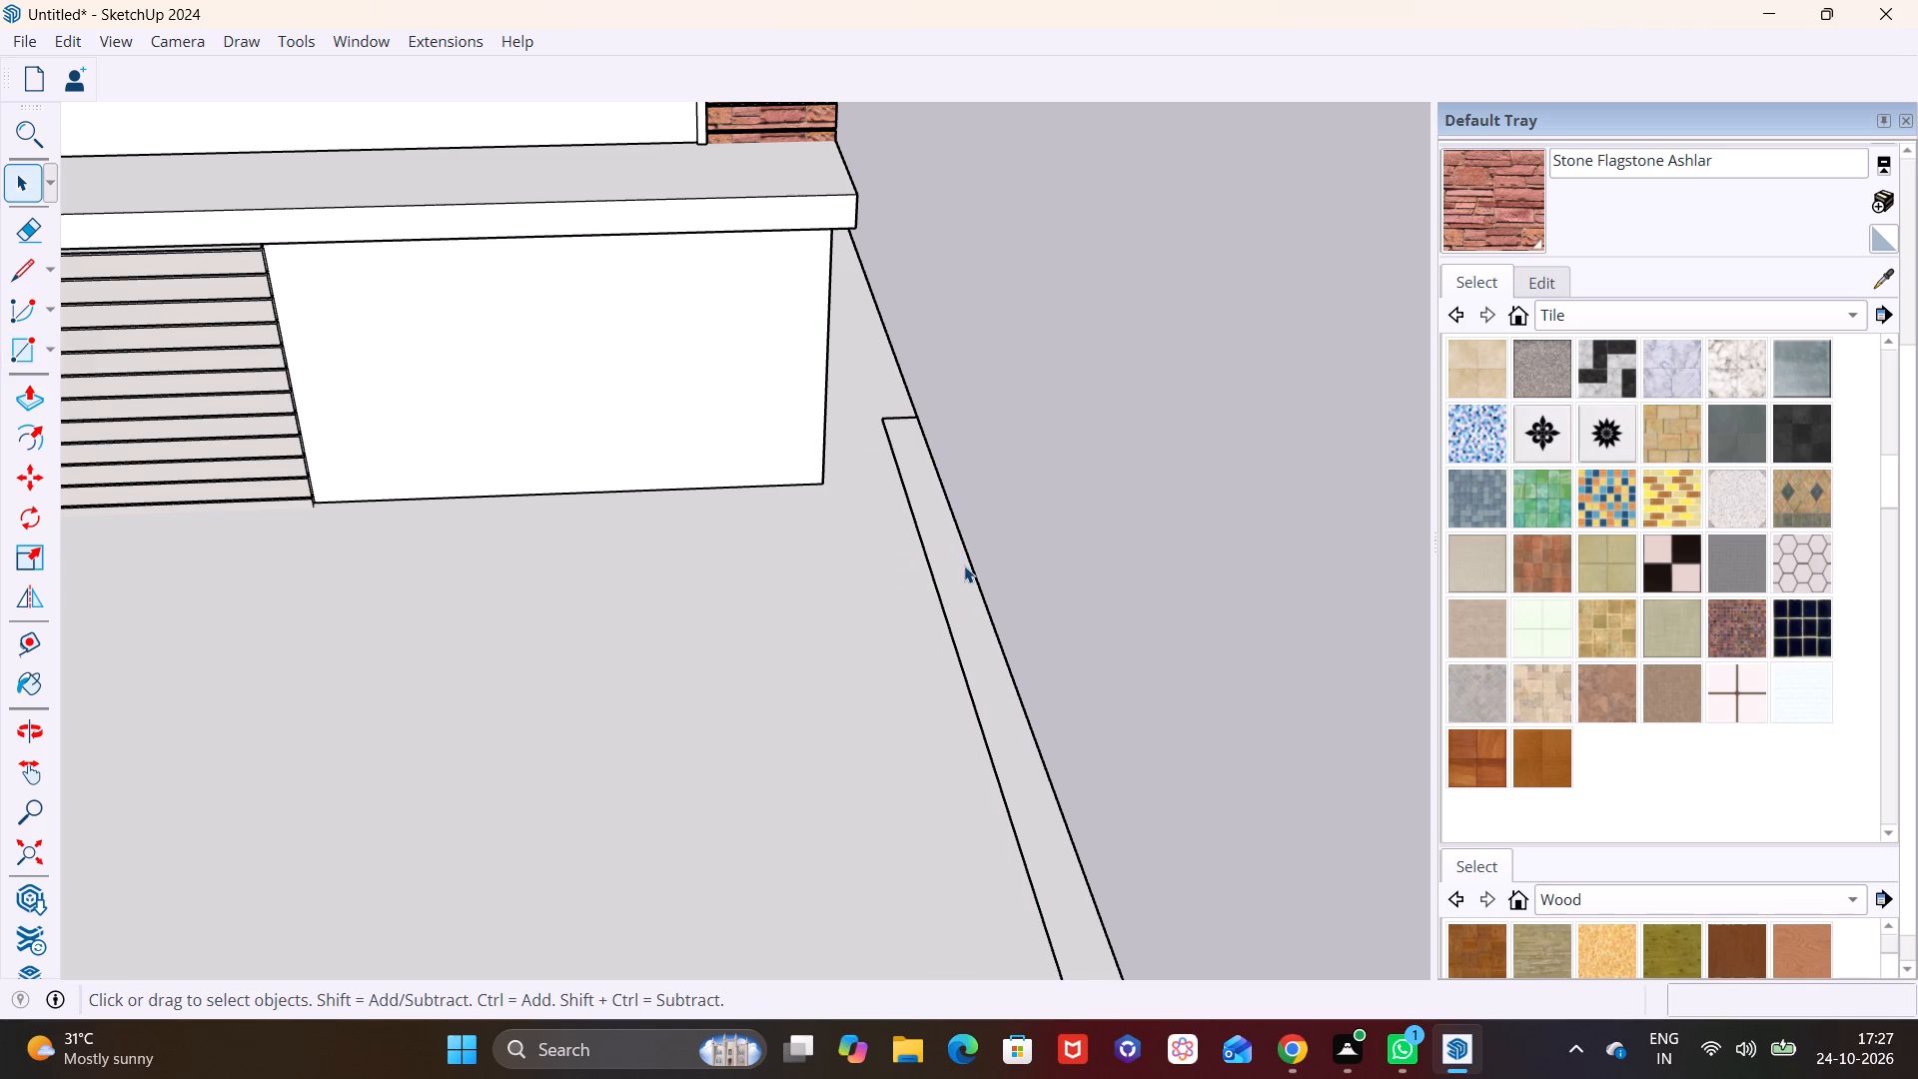
{"action": "left_click", "coordinate": [958, 570]}
{"action": "scroll", "coordinate": [957, 593], "scroll_direction": "down", "scroll_amount": 5}
{"action": "middle_click_drag", "start_coordinate": [958, 595], "coordinate": [833, 577]}
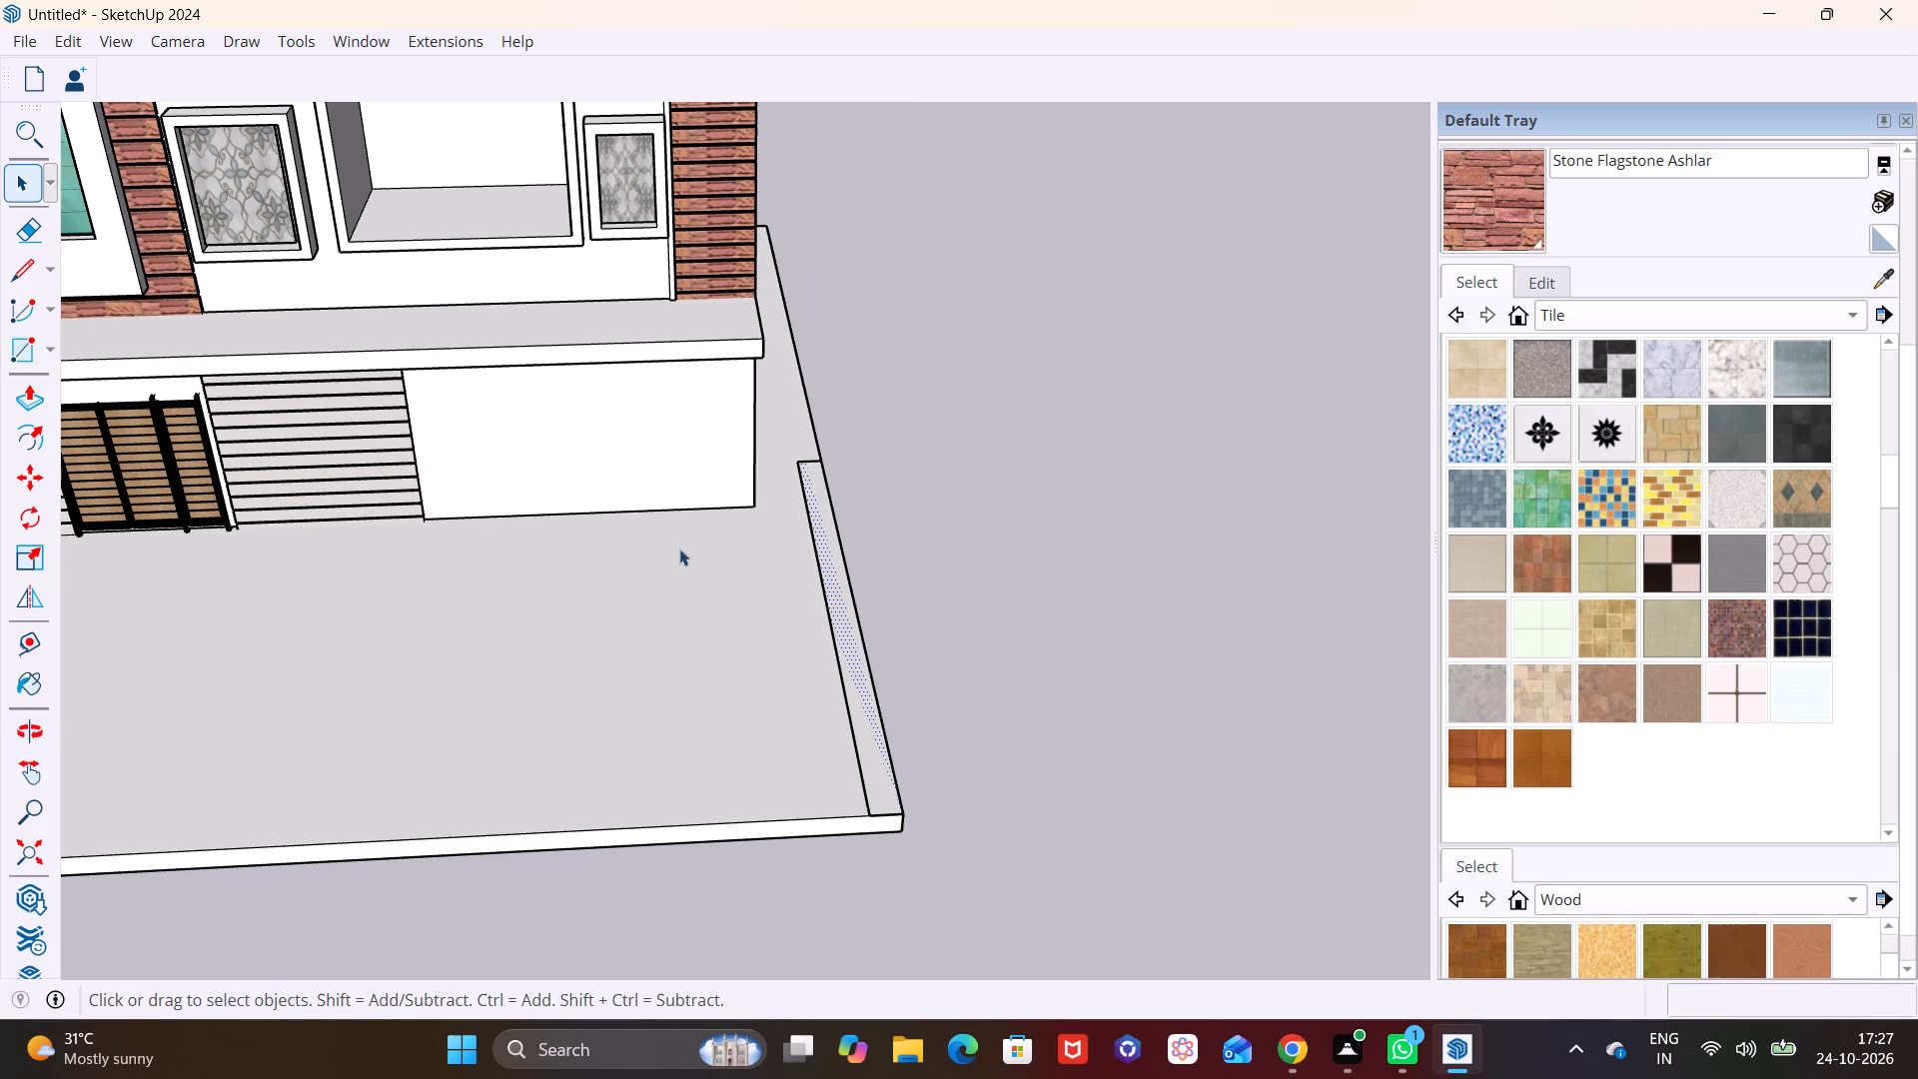
{"action": "left_click", "coordinate": [33, 399]}
{"action": "left_click", "coordinate": [857, 658]}
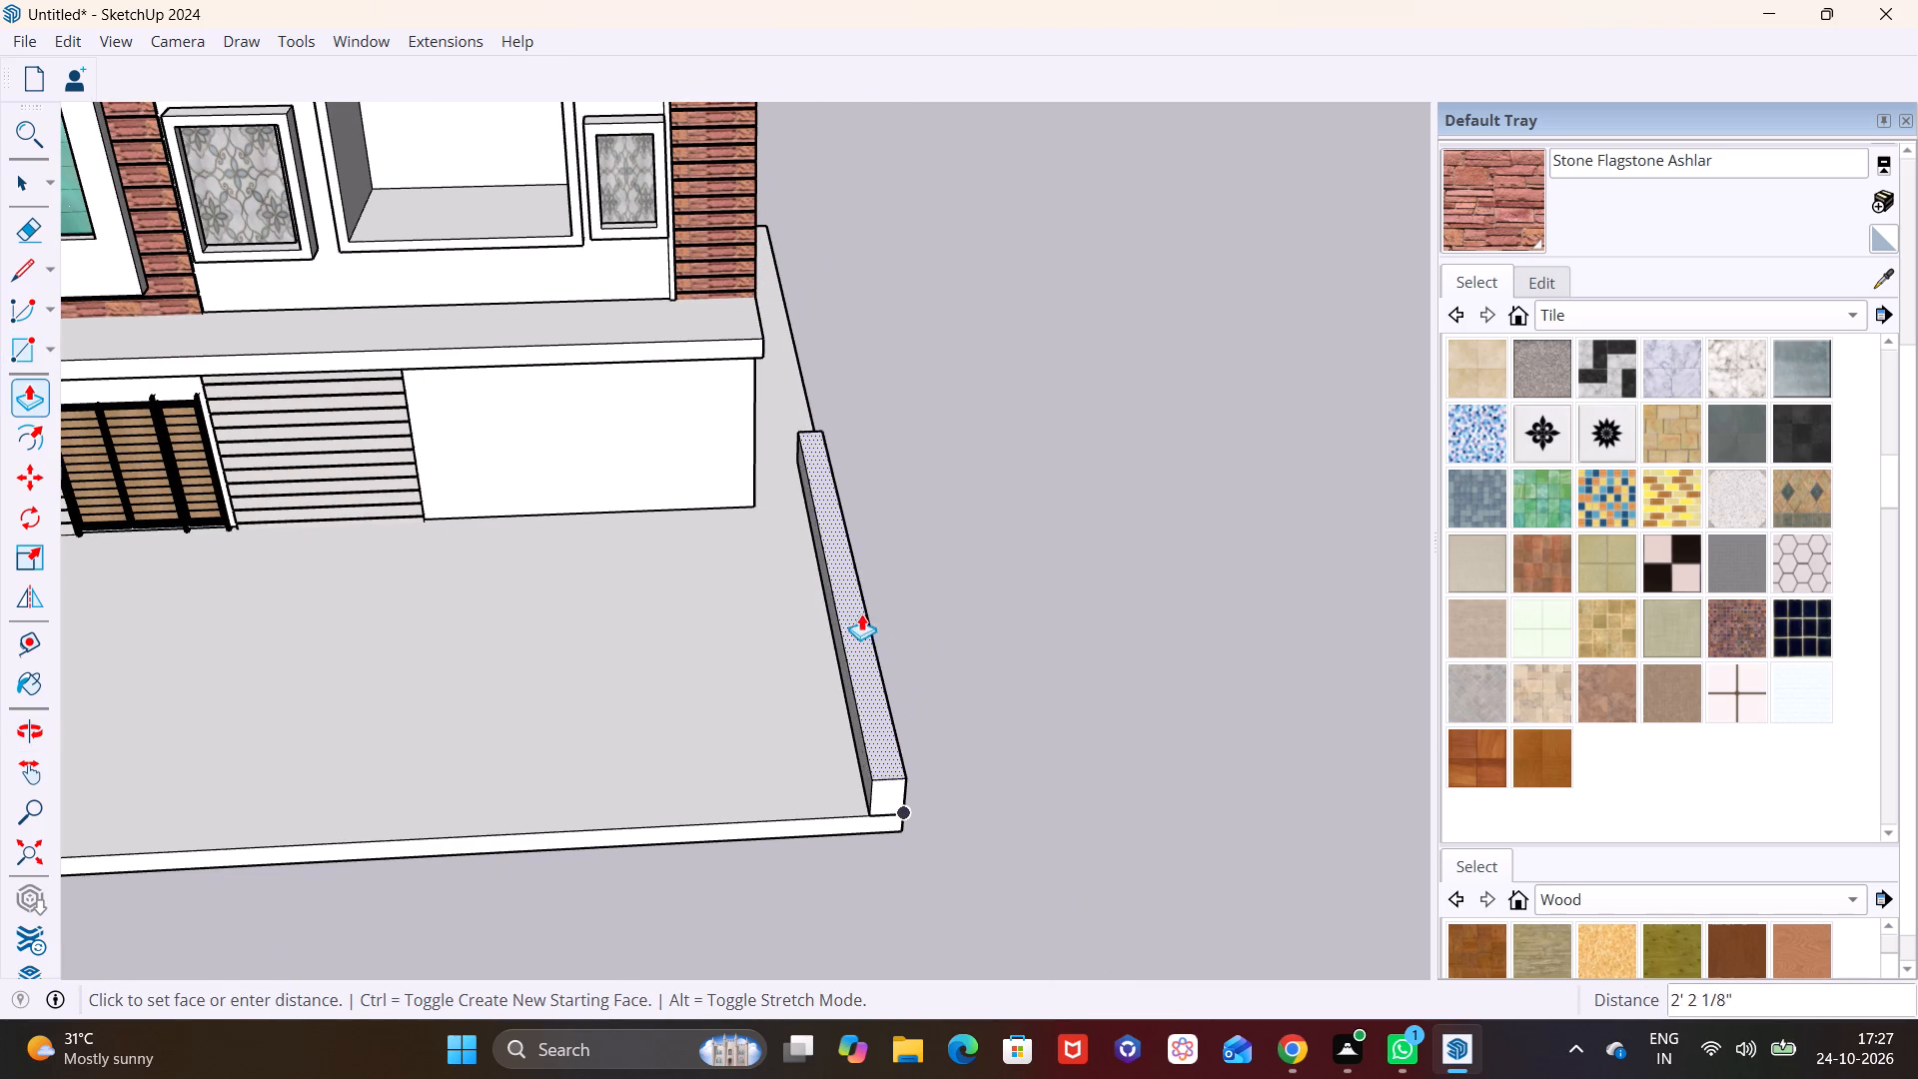
{"action": "left_click", "coordinate": [861, 572]}
{"action": "middle_click_drag", "start_coordinate": [756, 754], "coordinate": [1232, 559]}
{"action": "middle_click_drag", "start_coordinate": [828, 589], "coordinate": [996, 538]}
{"action": "key", "text": "space"}
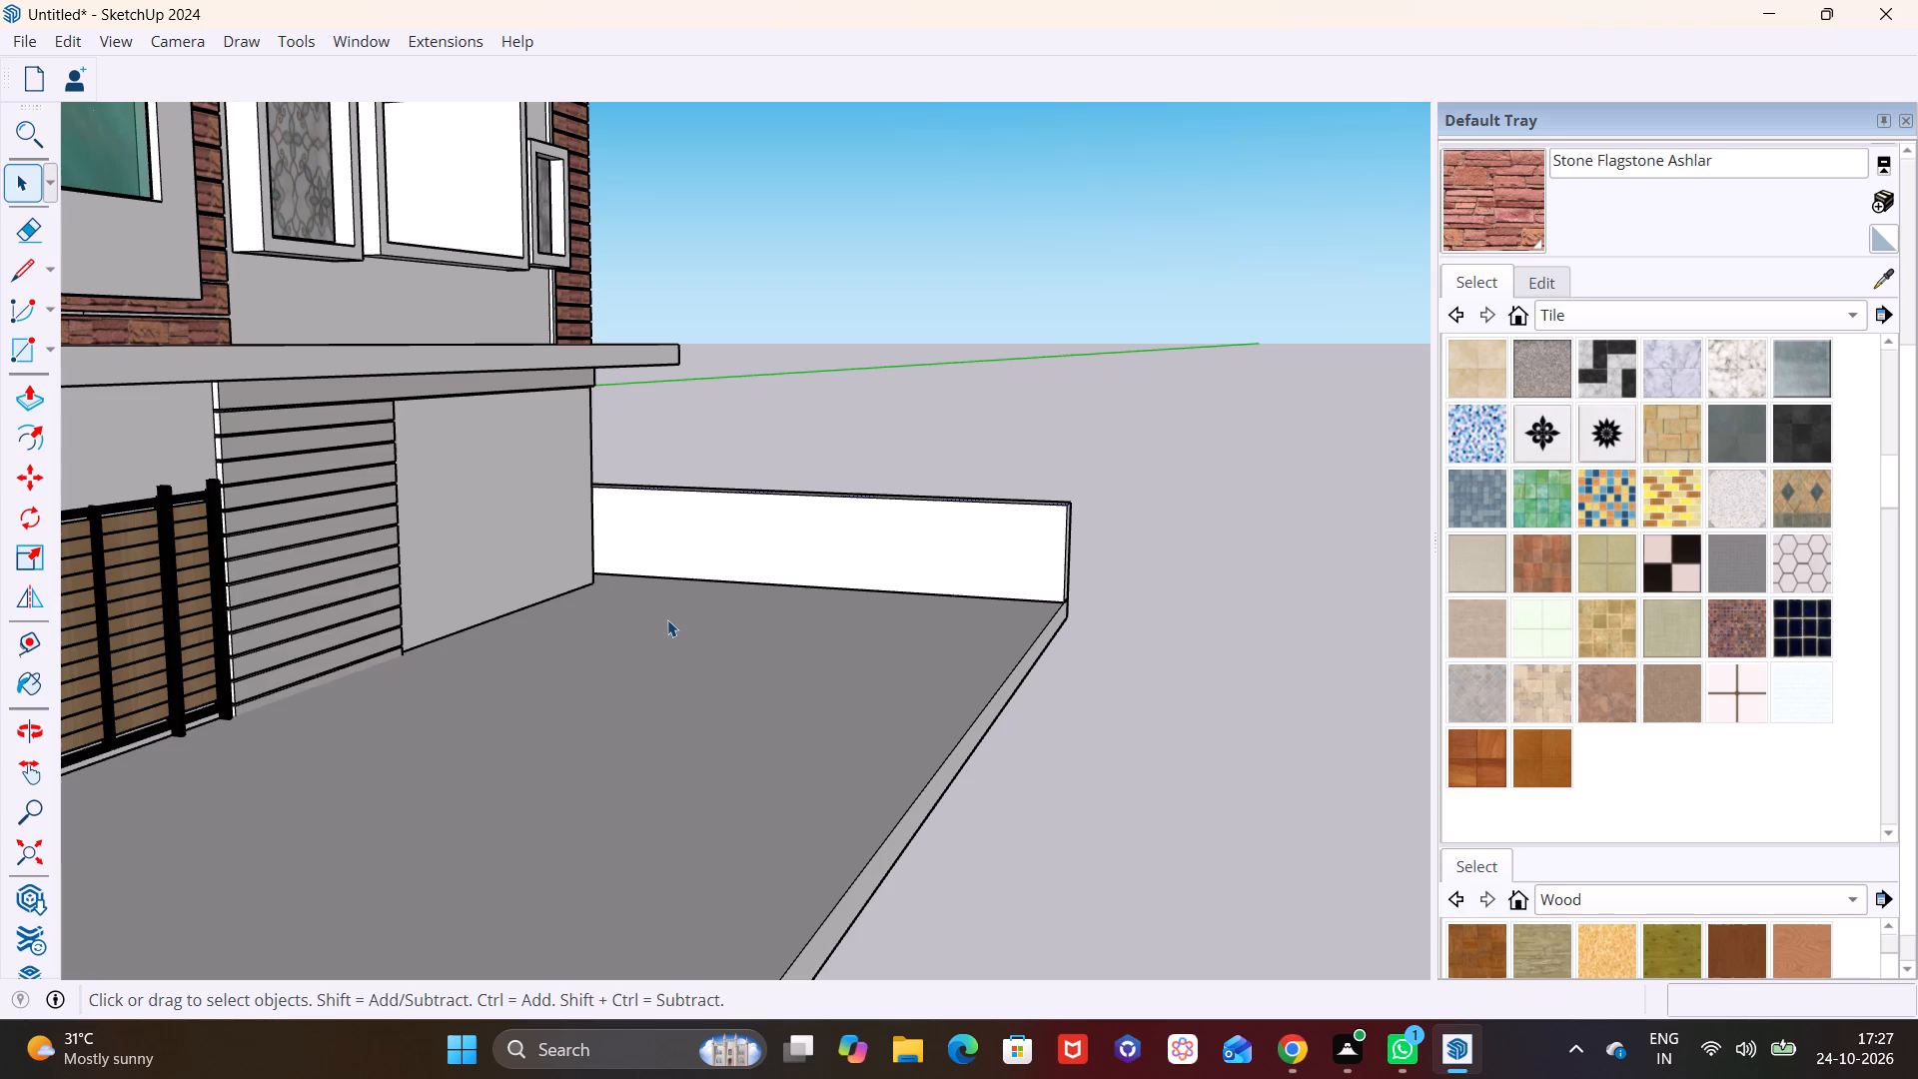
{"action": "left_click", "coordinate": [667, 619]}
{"action": "middle_click_drag", "start_coordinate": [717, 604], "coordinate": [930, 675]}
{"action": "left_click", "coordinate": [1226, 659]}
Search the 3D Warehouse models for grass.
{"action": "middle_click_drag", "start_coordinate": [928, 712], "coordinate": [716, 719]}
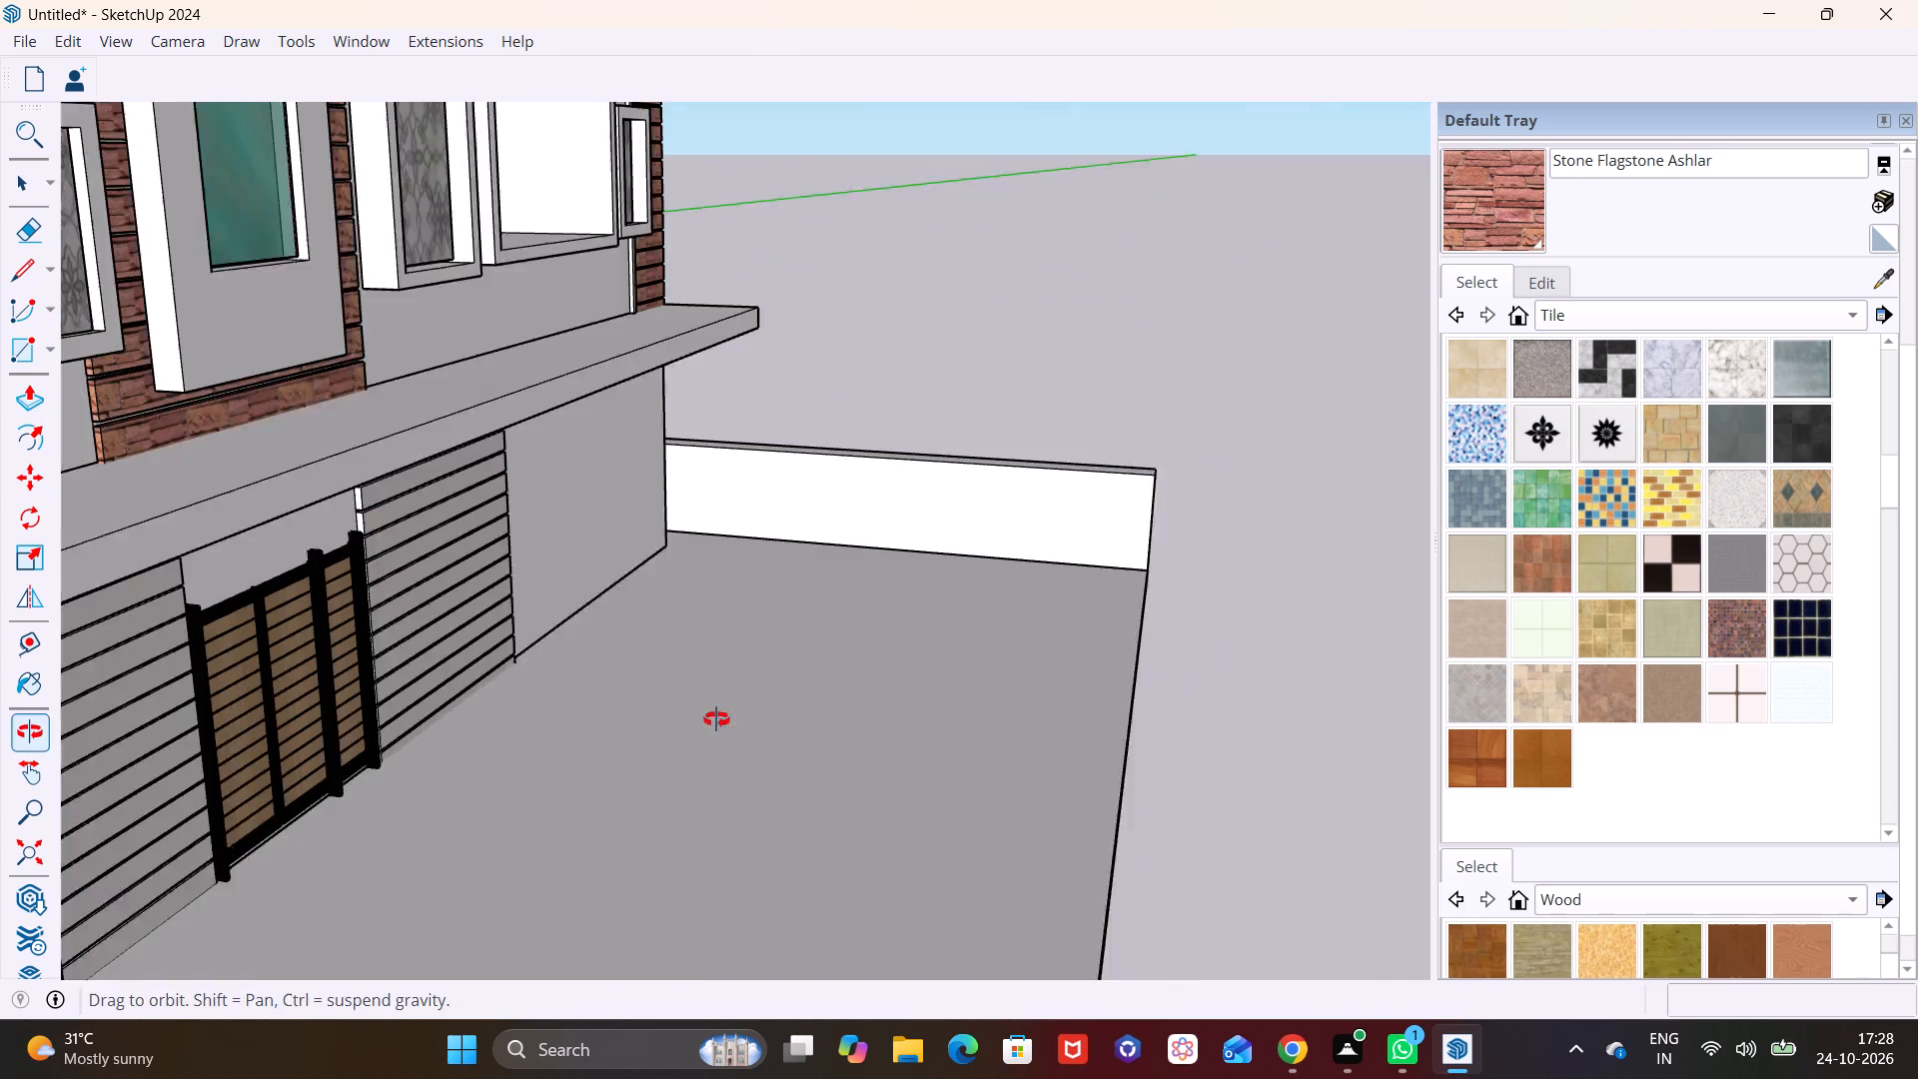
{"action": "middle_click_drag", "start_coordinate": [716, 719], "coordinate": [655, 707]}
{"action": "scroll", "coordinate": [790, 666], "scroll_direction": "down", "scroll_amount": 5}
{"action": "middle_click_drag", "start_coordinate": [791, 669], "coordinate": [739, 538]}
{"action": "middle_click_drag", "start_coordinate": [758, 536], "coordinate": [594, 610], "text": "shift"}
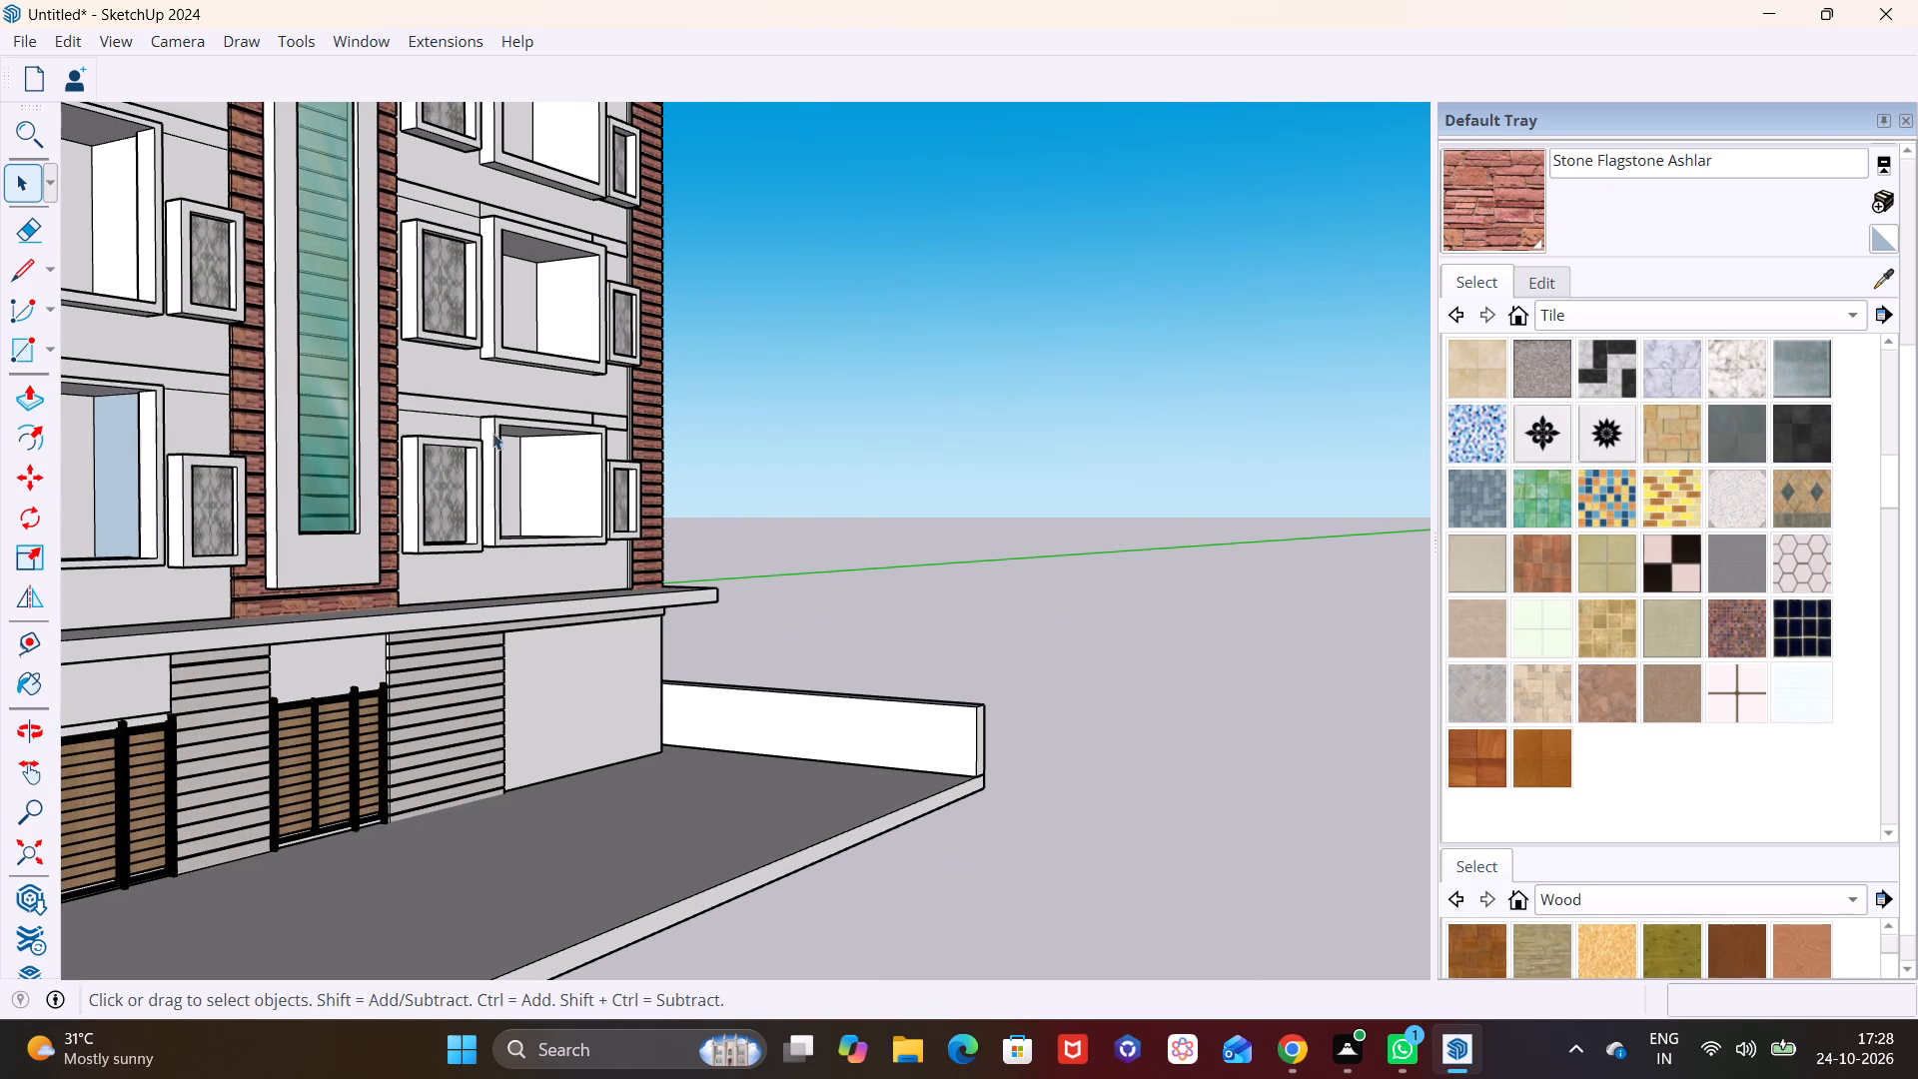
{"action": "left_click", "coordinate": [342, 37]}
{"action": "left_click", "coordinate": [433, 236]}
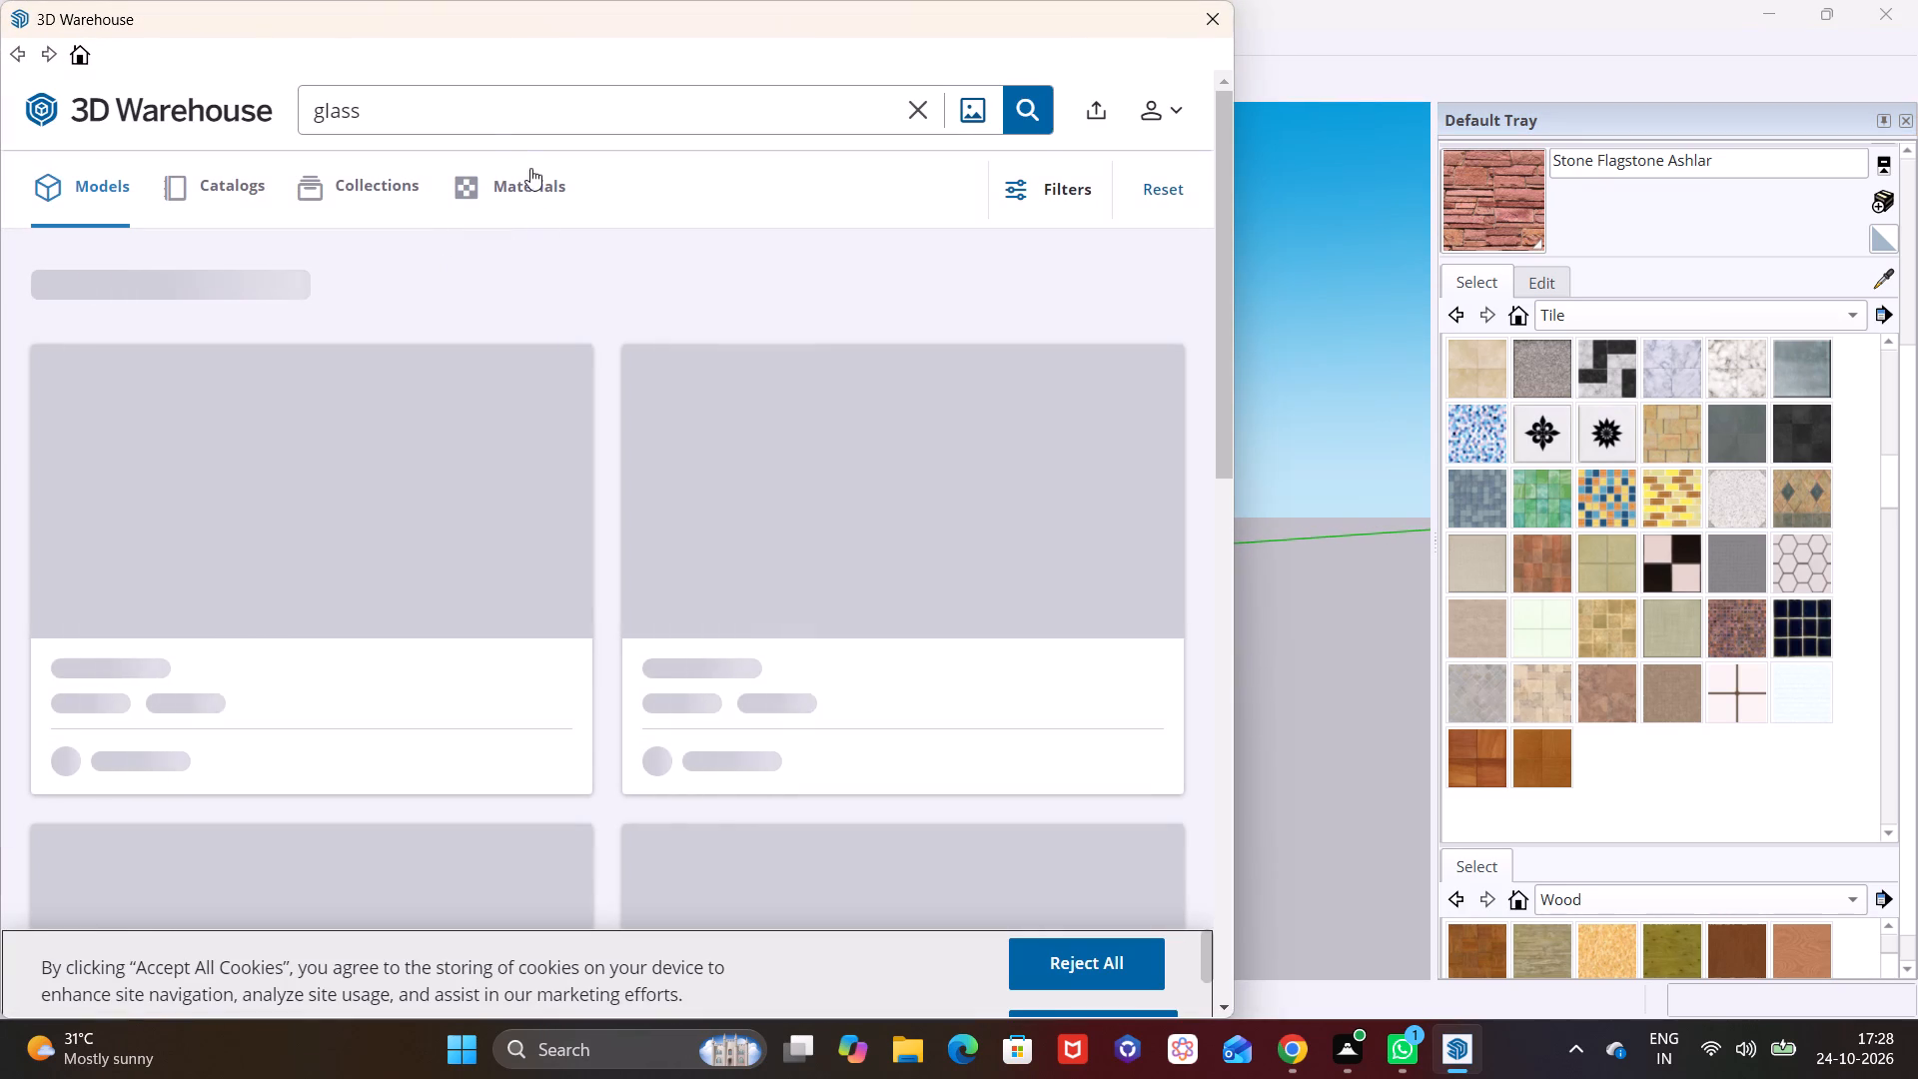
{"action": "left_click", "coordinate": [475, 116]}
{"action": "key", "text": "BackSpace"}
{"action": "key", "text": "BackSpace"}
{"action": "key", "text": "BackSpace"}
{"action": "key", "text": "BackSpace"}
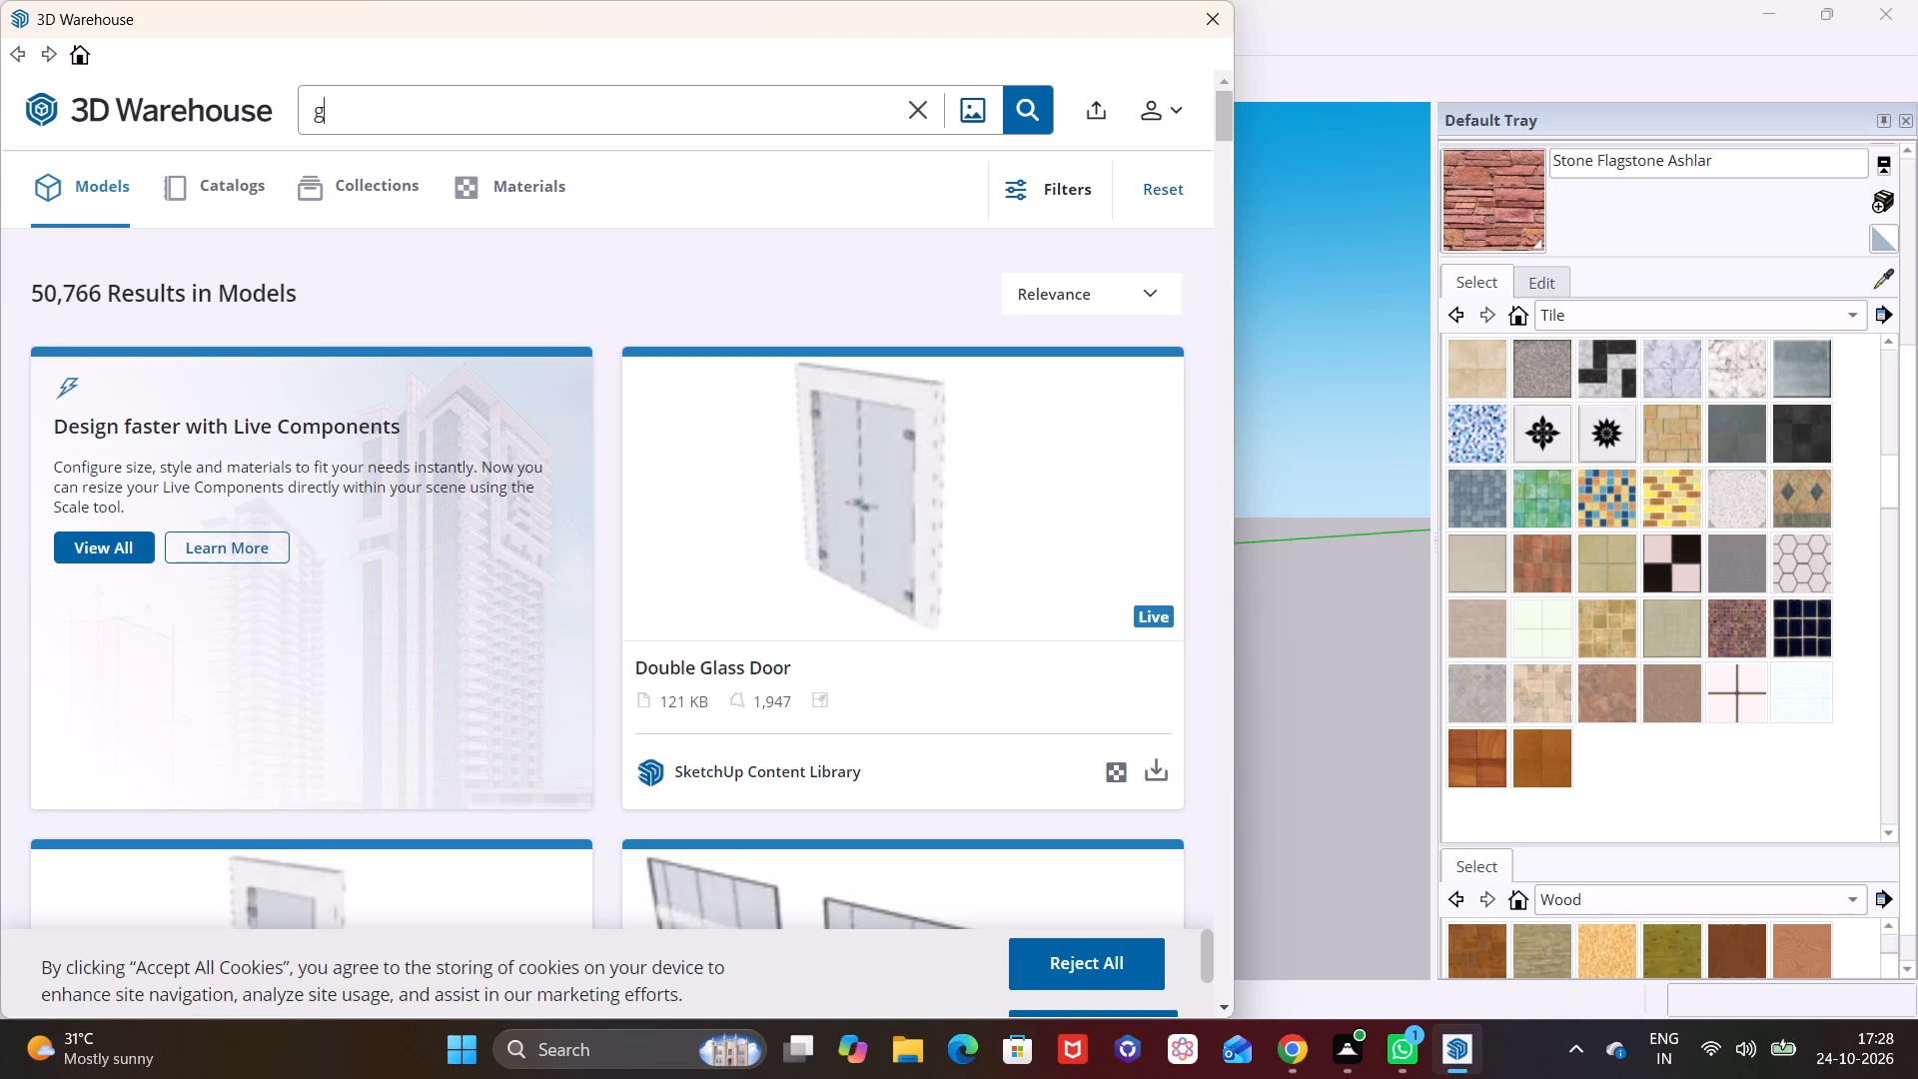
{"action": "type", "text": "rass"}
{"action": "key", "text": "Return"}
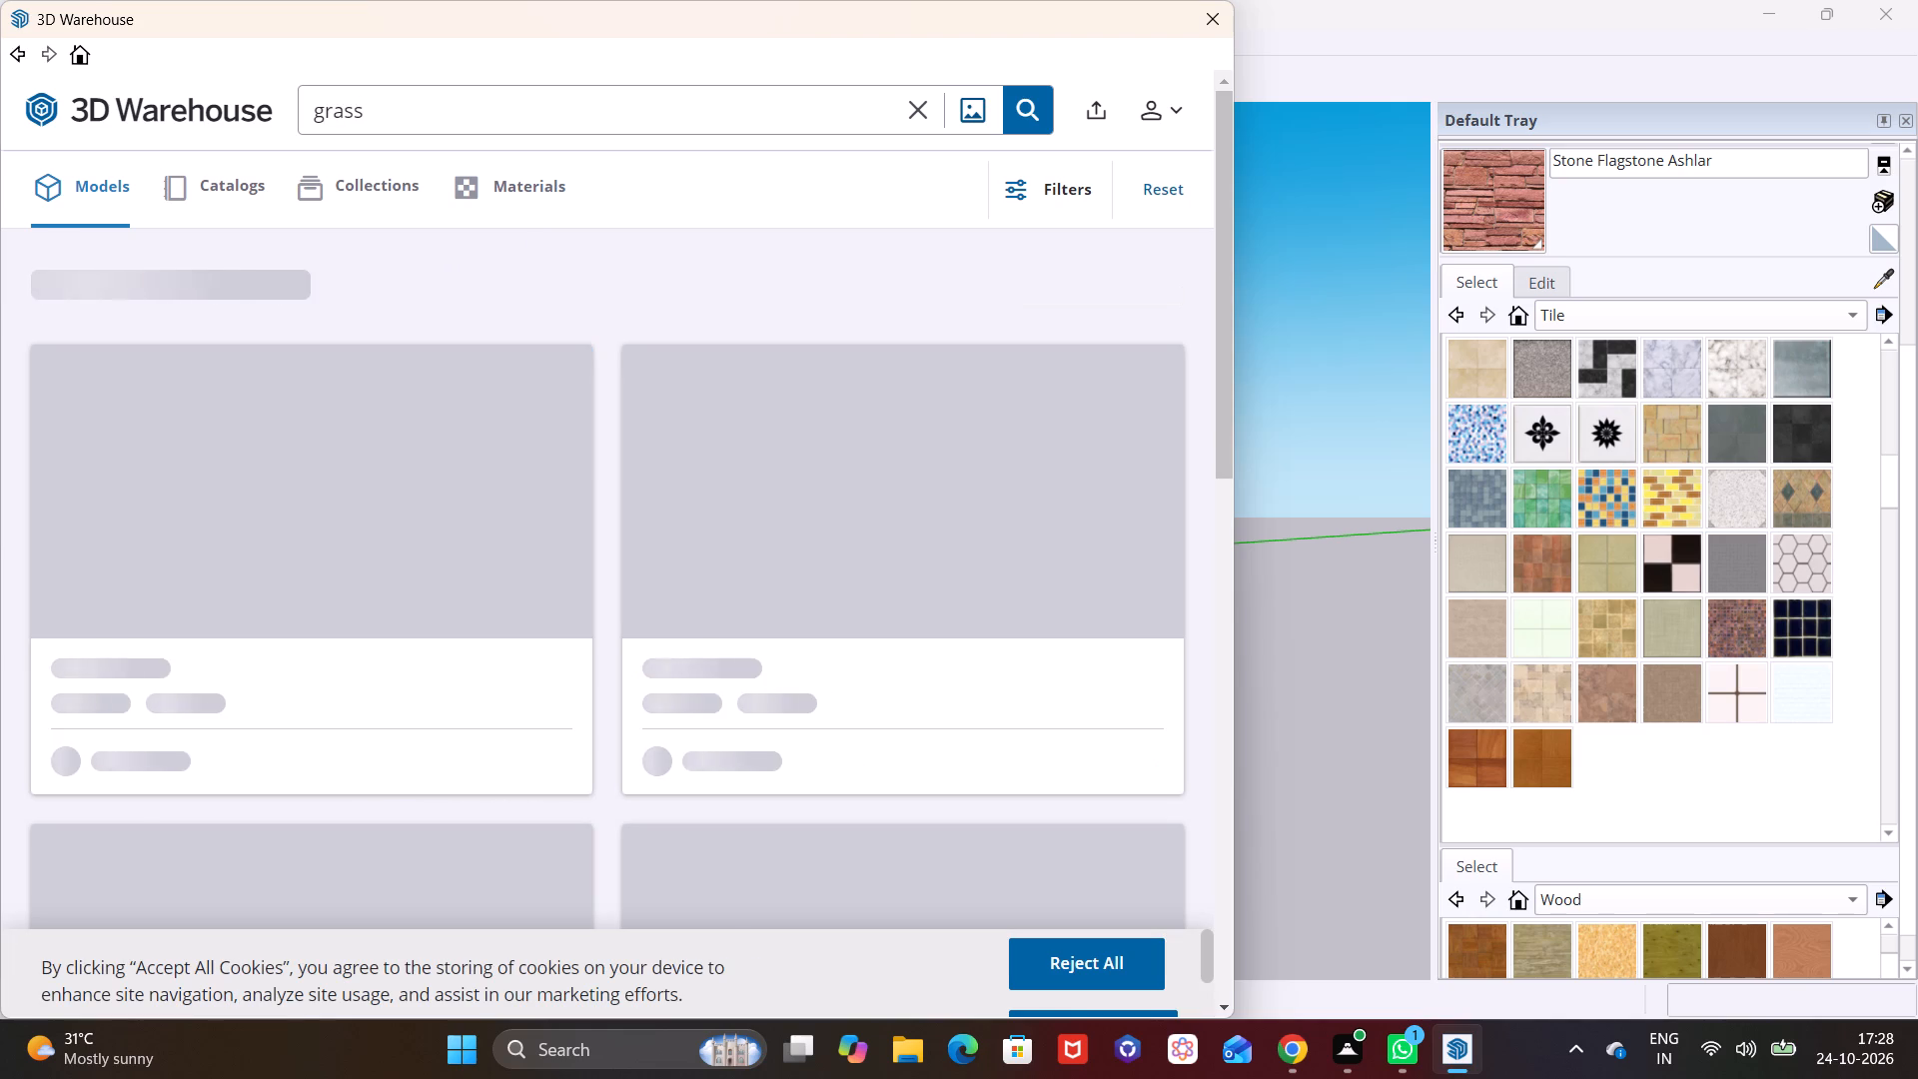
Load the 872 KB rectangular Grass patch into the model and place it on the forecourt beside the building corner and boundary wall.
{"action": "scroll", "coordinate": [443, 390], "scroll_direction": "down", "scroll_amount": 2}
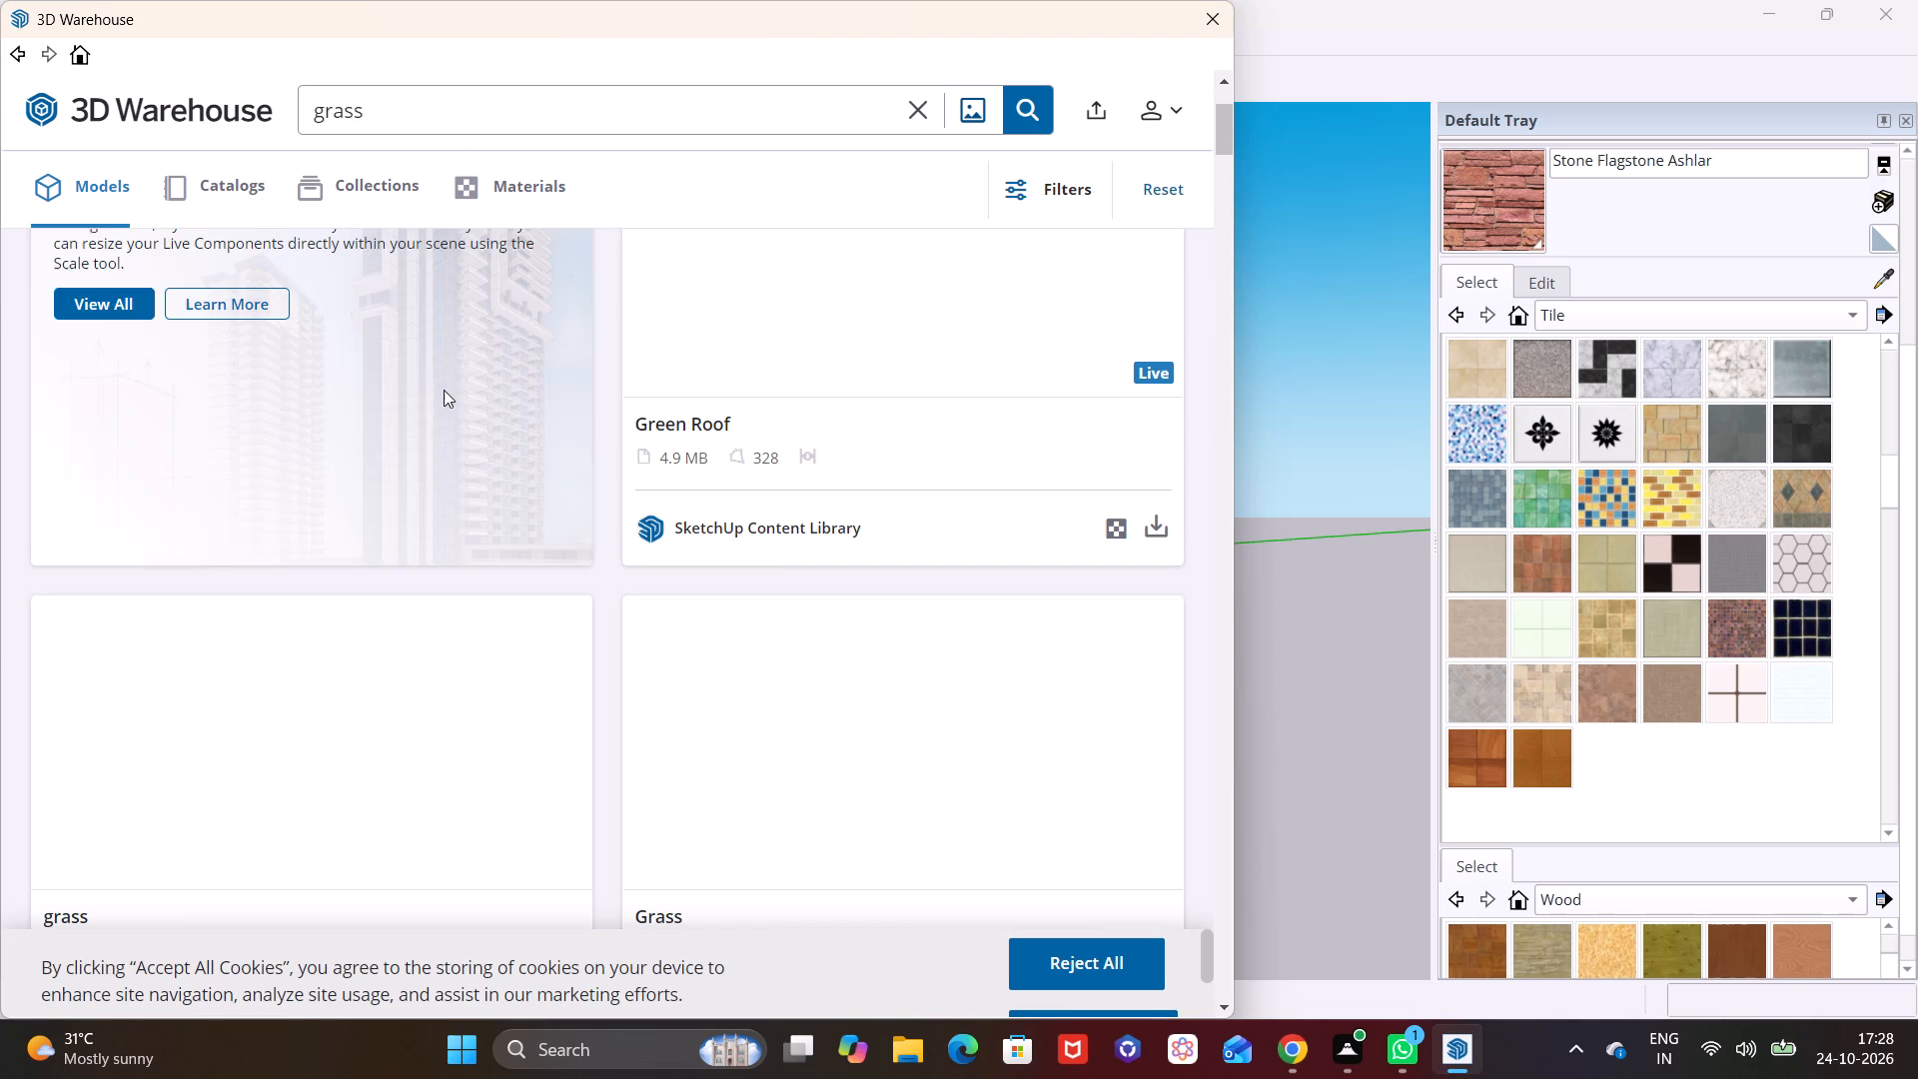
{"action": "scroll", "coordinate": [926, 649], "scroll_direction": "down", "scroll_amount": 1}
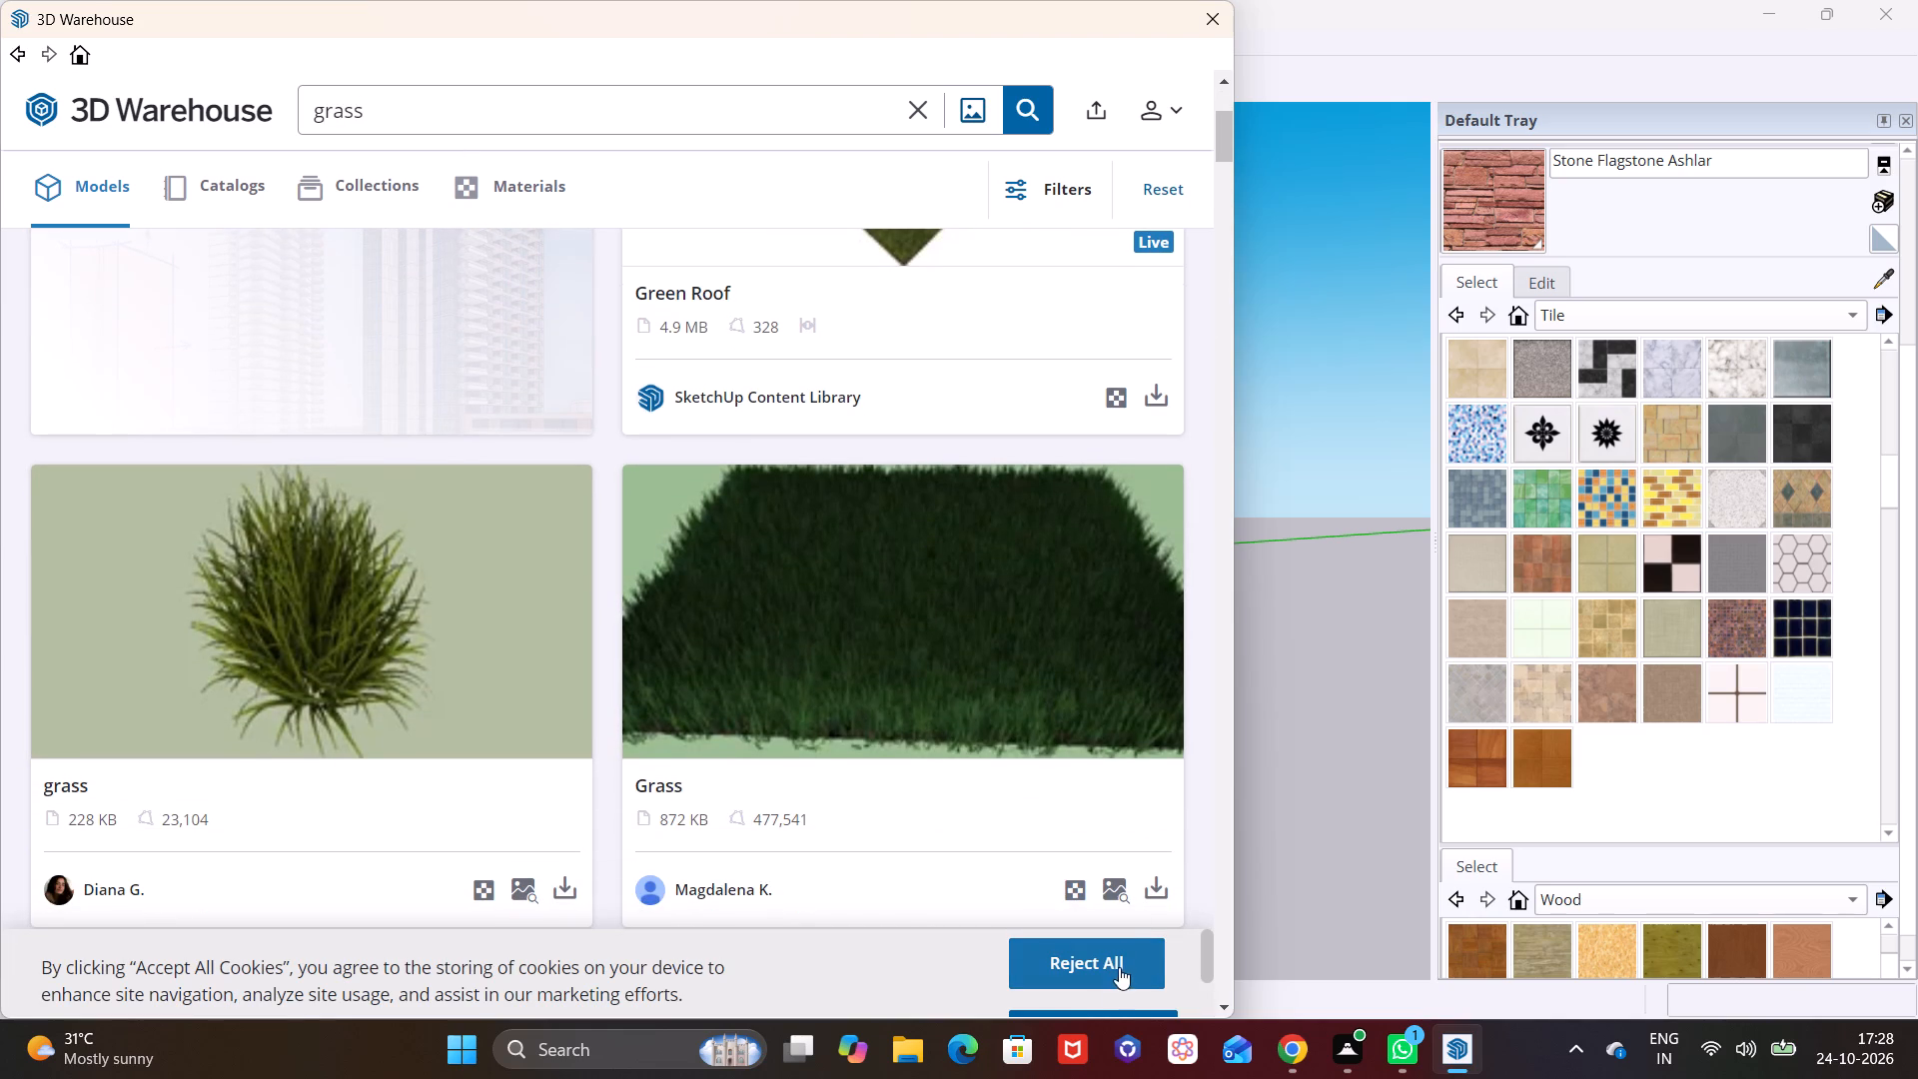
{"action": "left_click", "coordinate": [1150, 877]}
{"action": "left_click", "coordinate": [504, 537]}
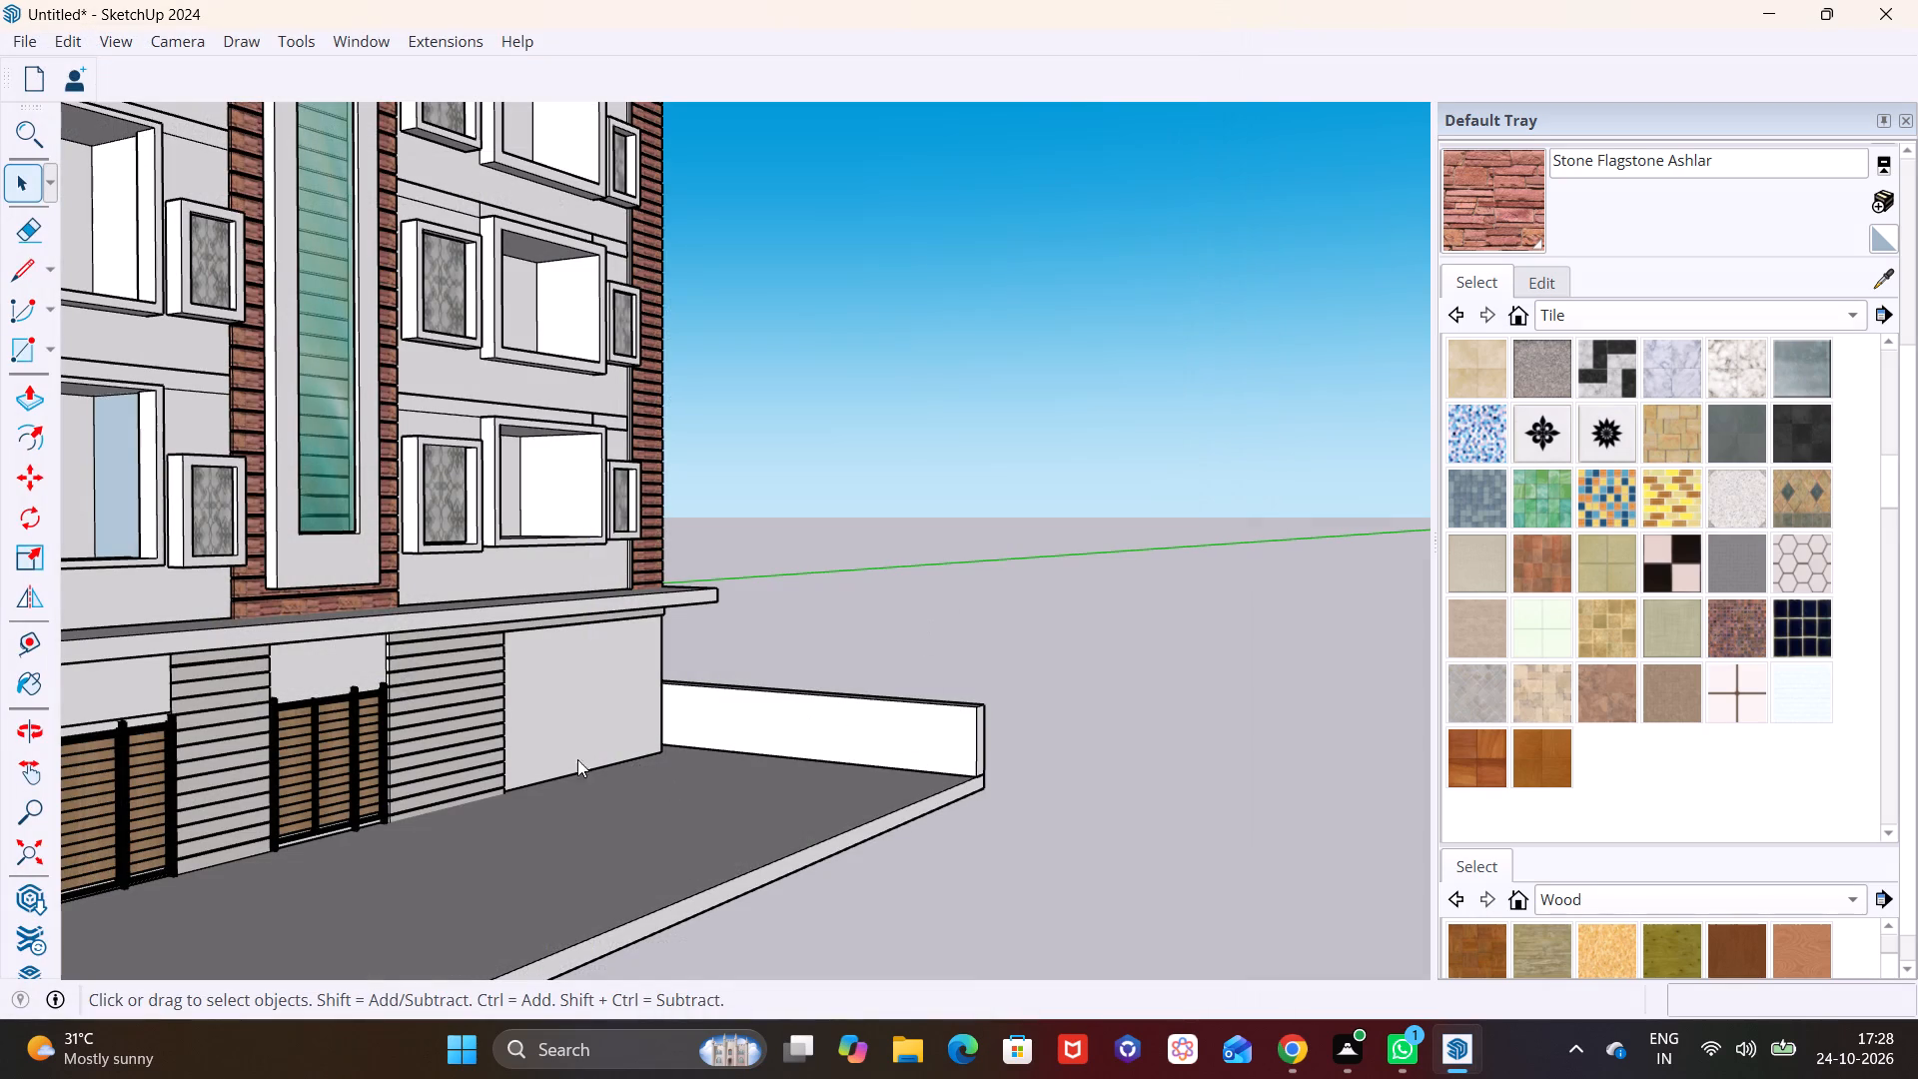
{"action": "scroll", "coordinate": [751, 757], "scroll_direction": "down", "scroll_amount": 6}
{"action": "left_click", "coordinate": [1174, 590]}
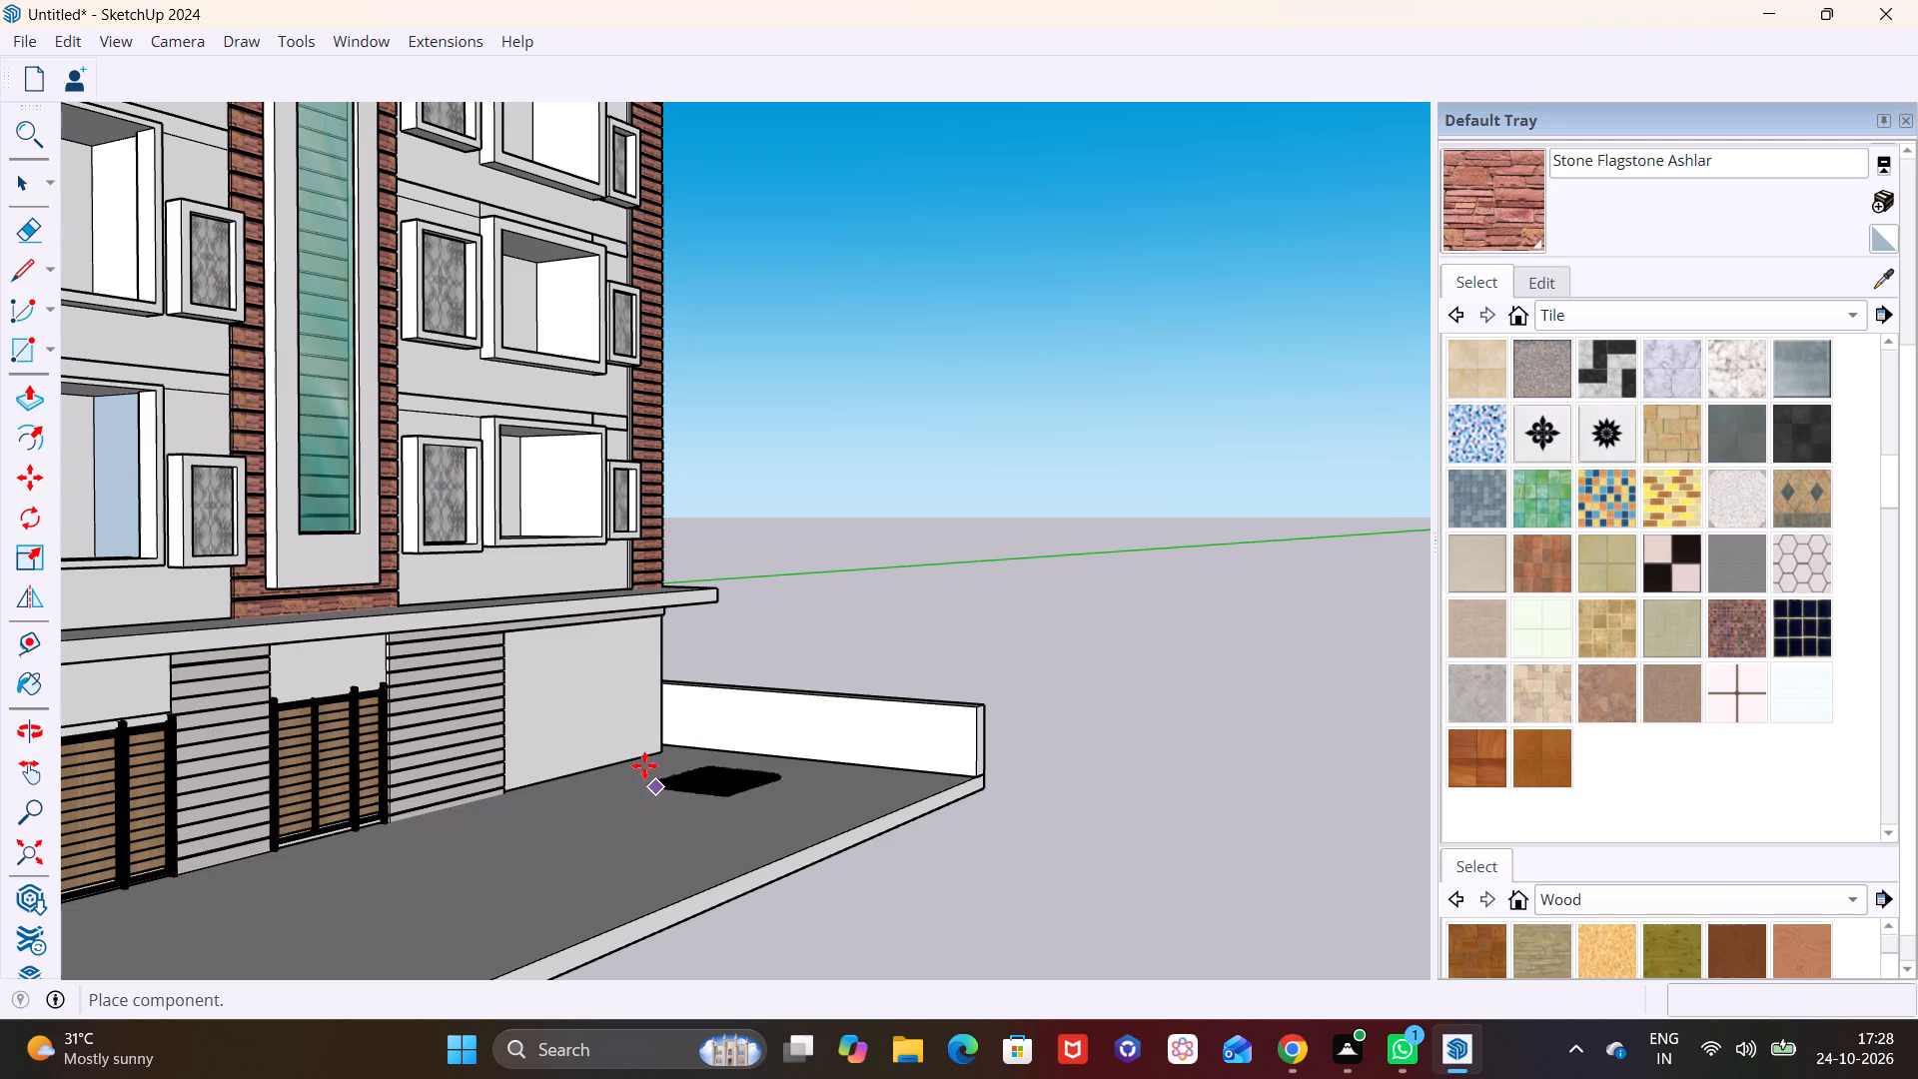
{"action": "left_click", "coordinate": [633, 759]}
{"action": "key", "text": "space"}
Scale the grass patch along the red axis to 4.00 so it runs beside the boundary wall to the forecourt's outer edge.
{"action": "middle_click_drag", "start_coordinate": [771, 746], "coordinate": [749, 791]}
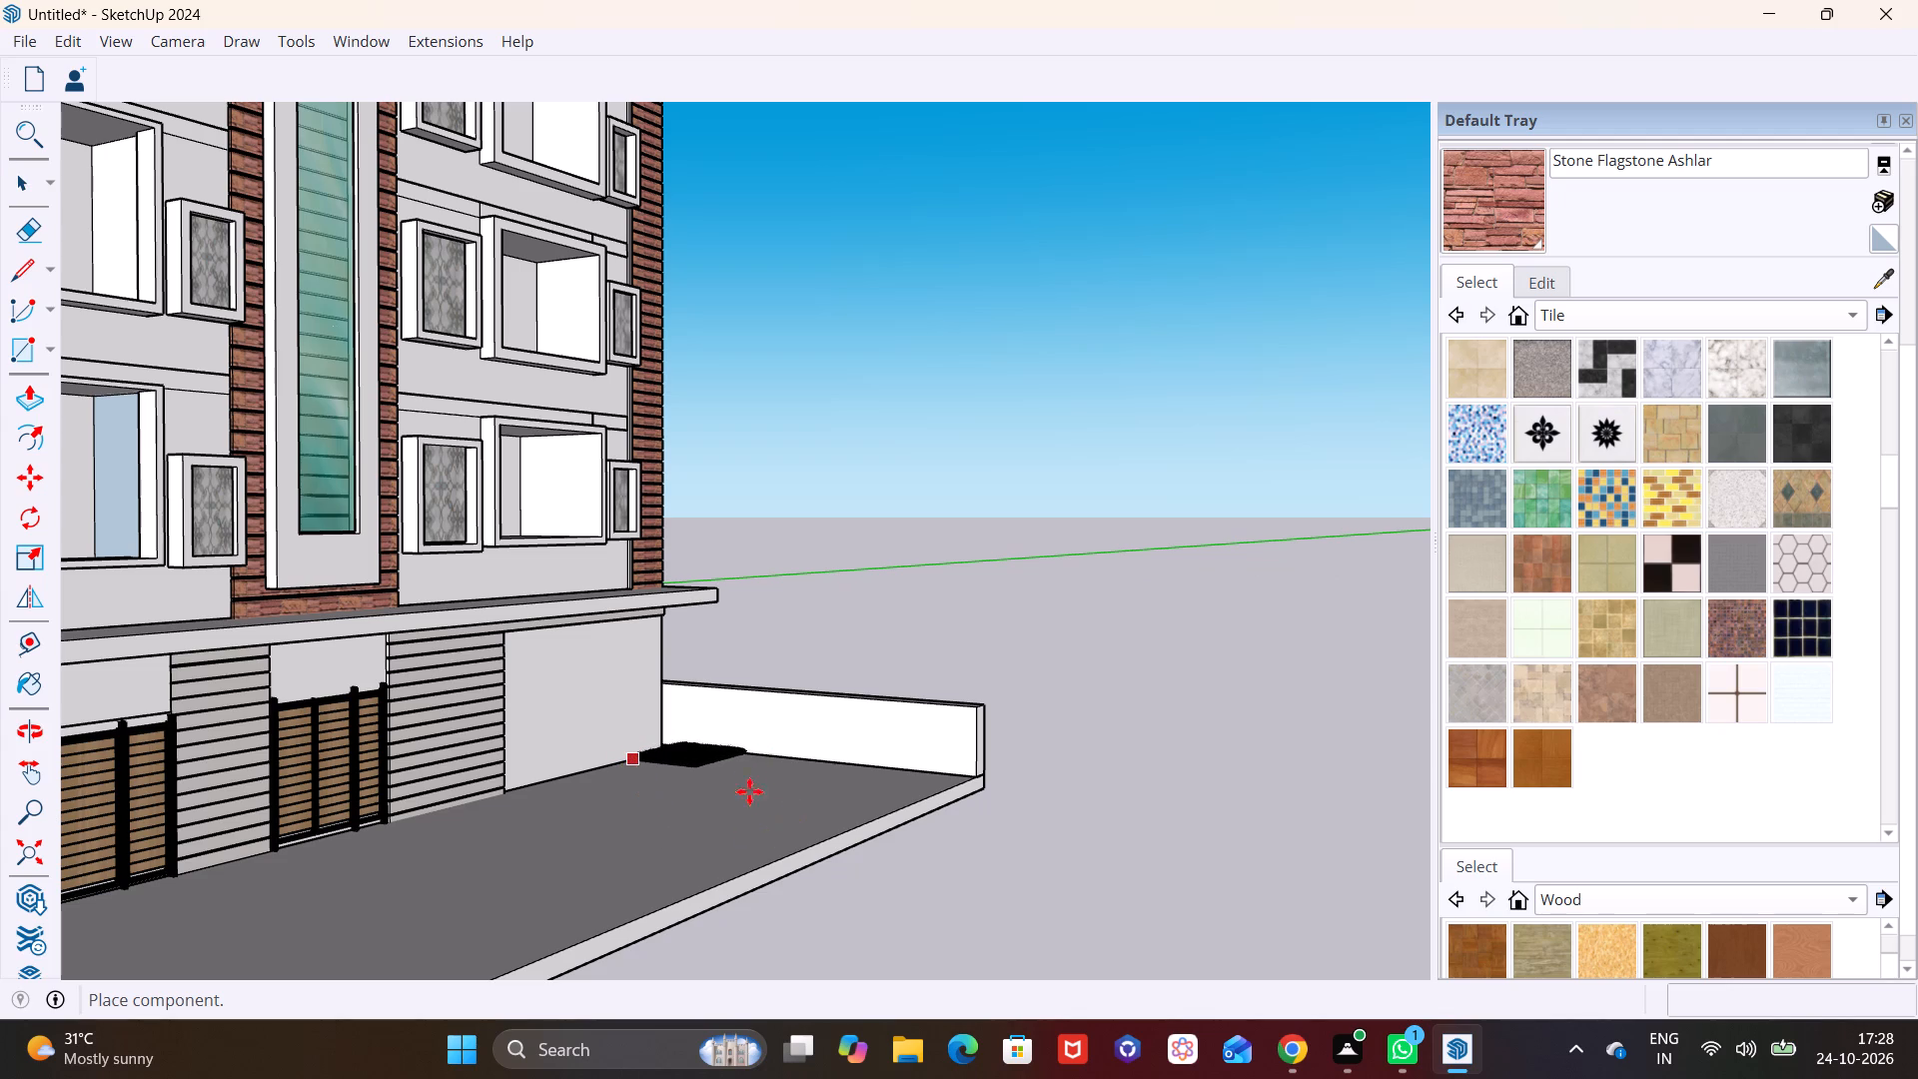
{"action": "middle_click_drag", "start_coordinate": [749, 791], "coordinate": [764, 892]}
{"action": "key", "text": "space"}
{"action": "middle_click_drag", "start_coordinate": [762, 750], "coordinate": [724, 860]}
{"action": "middle_click_drag", "start_coordinate": [720, 719], "coordinate": [687, 810]}
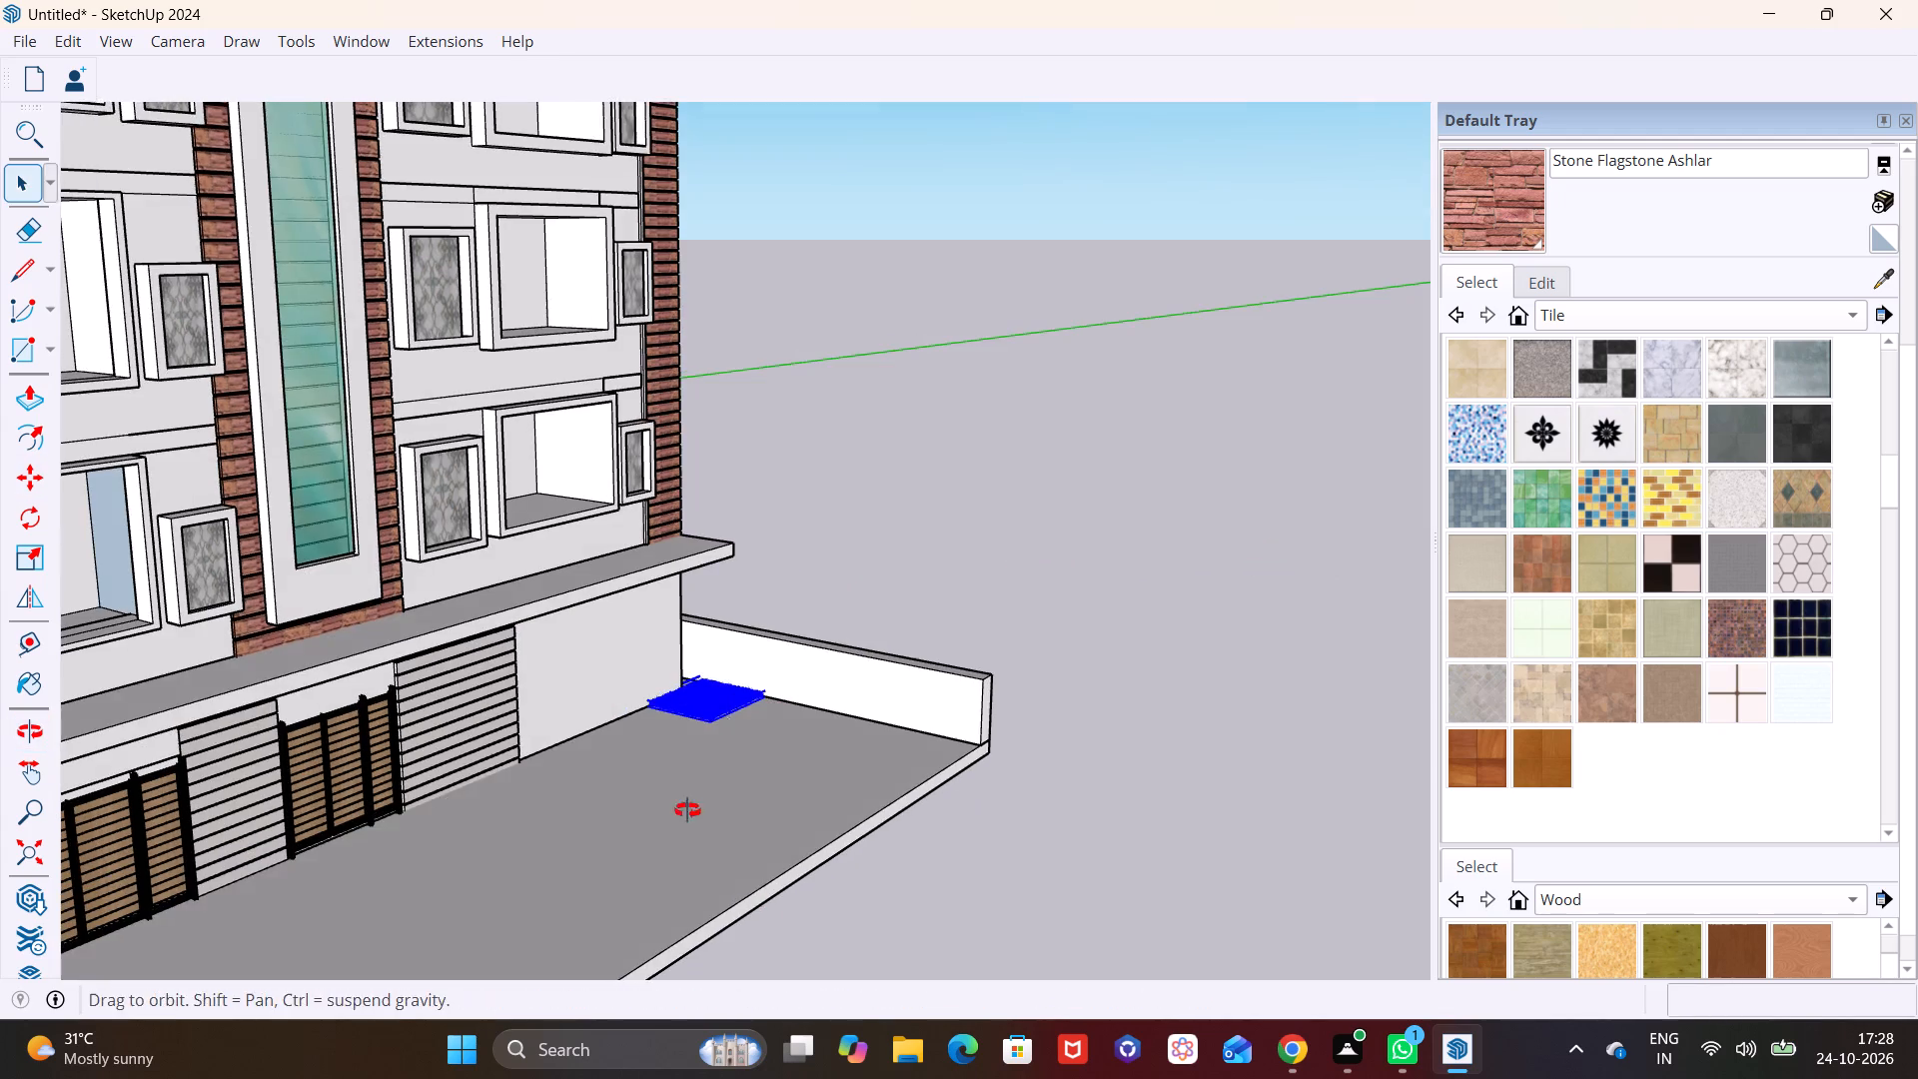
{"action": "middle_click_drag", "start_coordinate": [687, 810], "coordinate": [683, 833]}
{"action": "scroll", "coordinate": [730, 615], "scroll_direction": "up", "scroll_amount": 13}
{"action": "key", "text": "space"}
{"action": "left_click", "coordinate": [848, 770]}
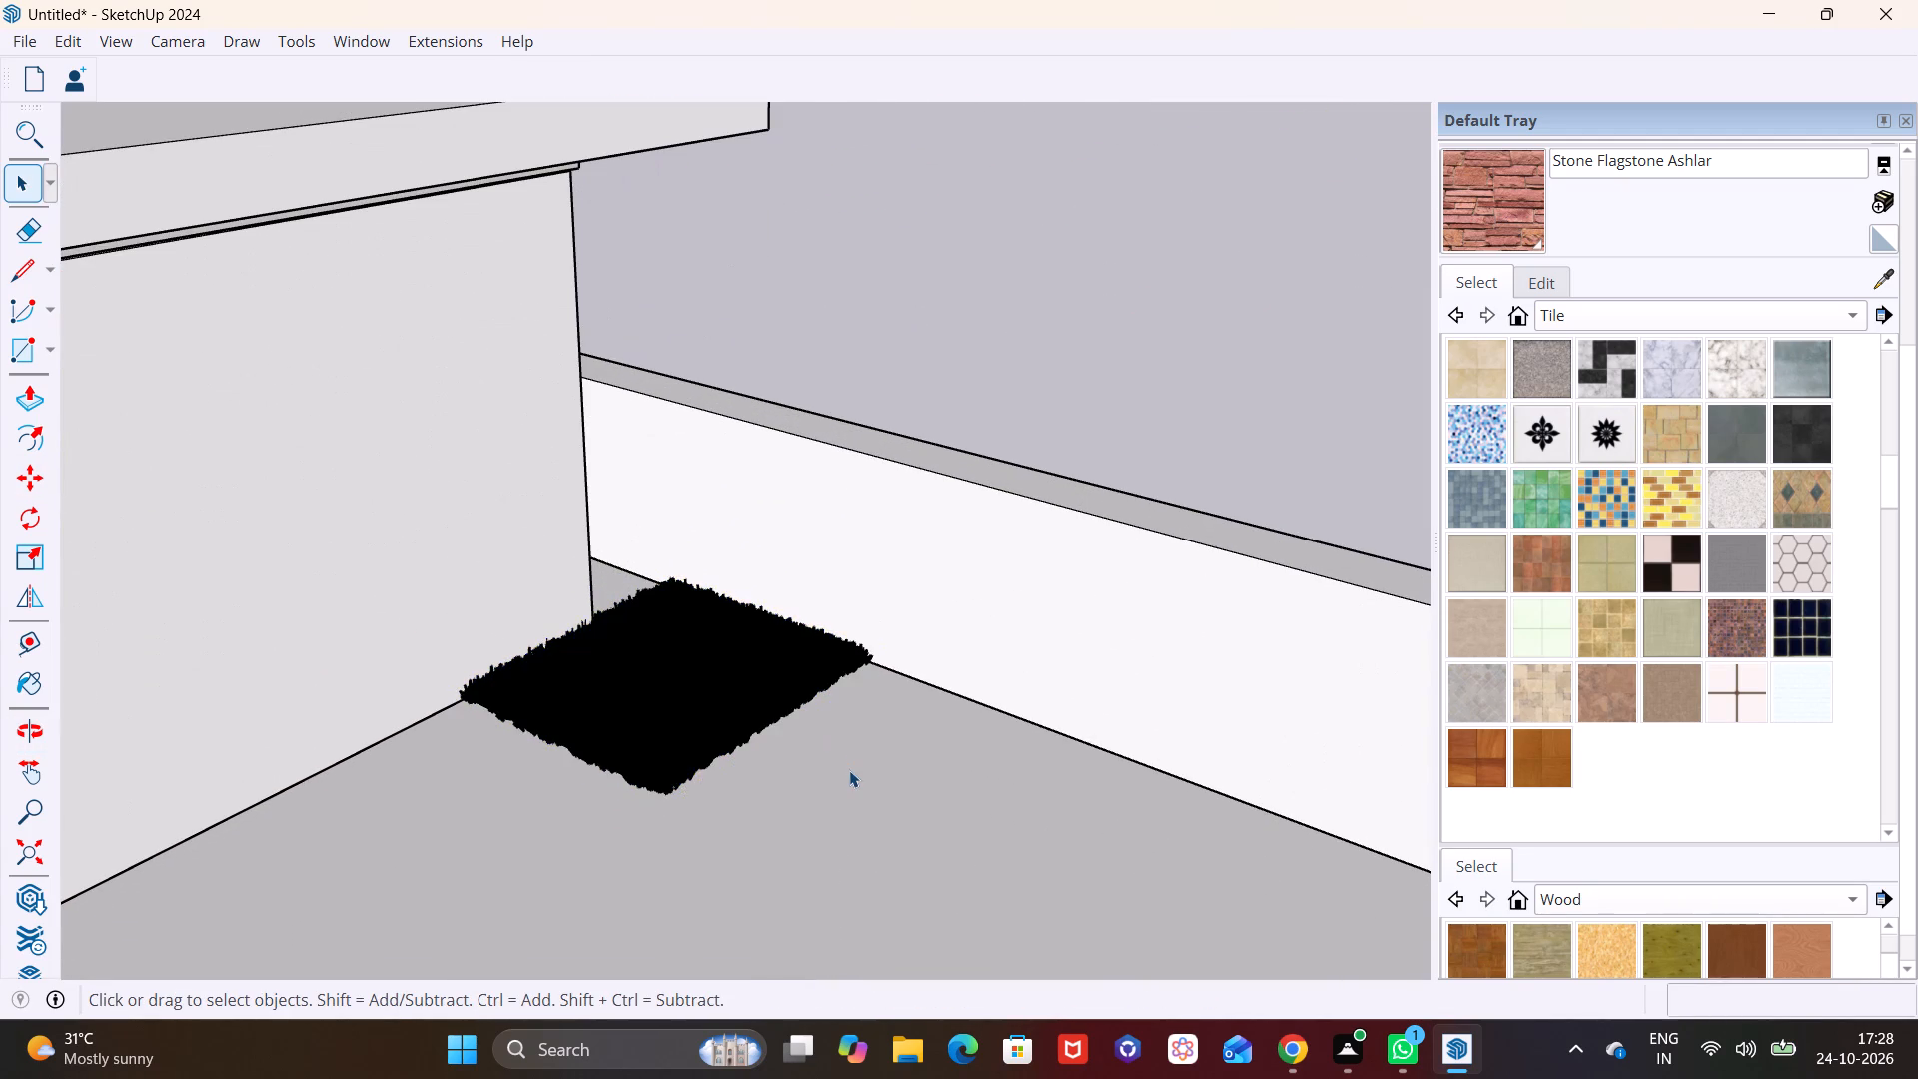
{"action": "scroll", "coordinate": [706, 712], "scroll_direction": "down", "scroll_amount": 8}
{"action": "scroll", "coordinate": [778, 714], "scroll_direction": "up", "scroll_amount": 2}
{"action": "middle_click_drag", "start_coordinate": [778, 714], "coordinate": [682, 626]}
{"action": "left_click", "coordinate": [597, 609]}
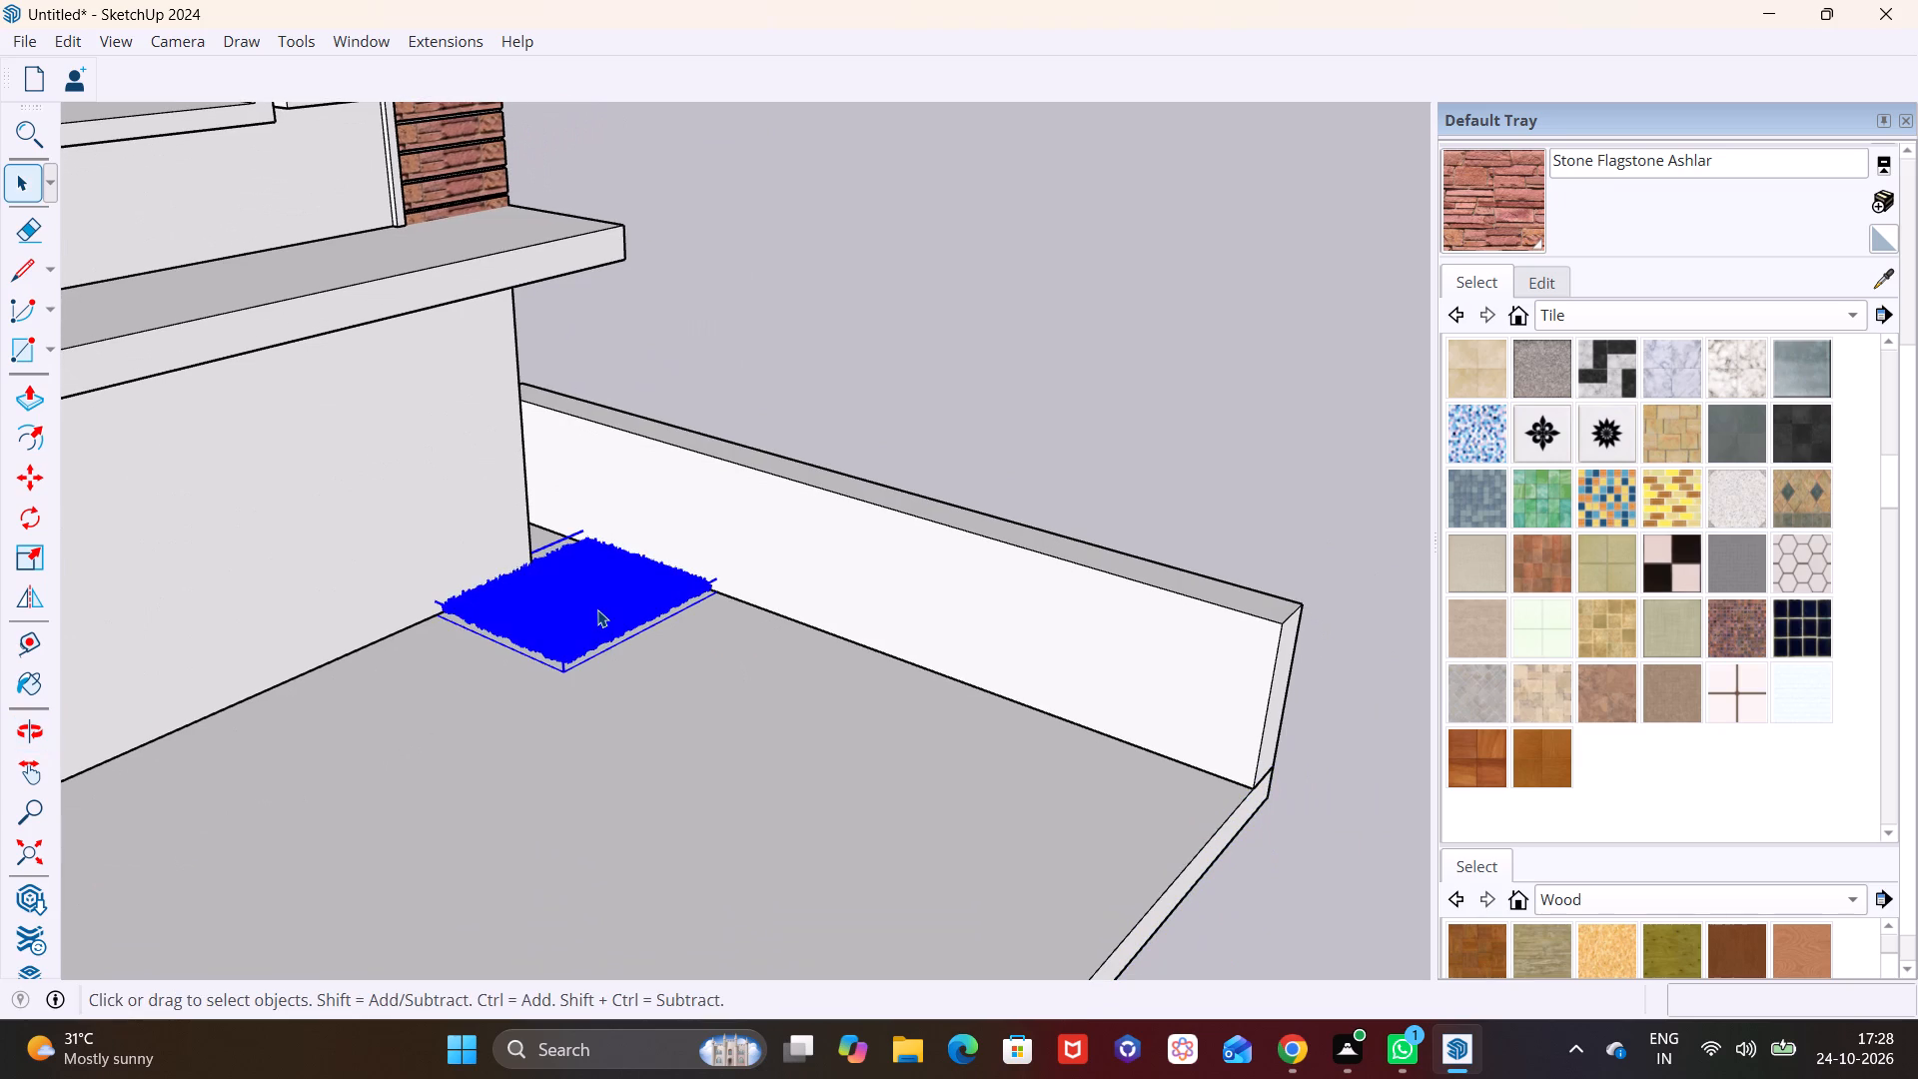
{"action": "left_click", "coordinate": [31, 546]}
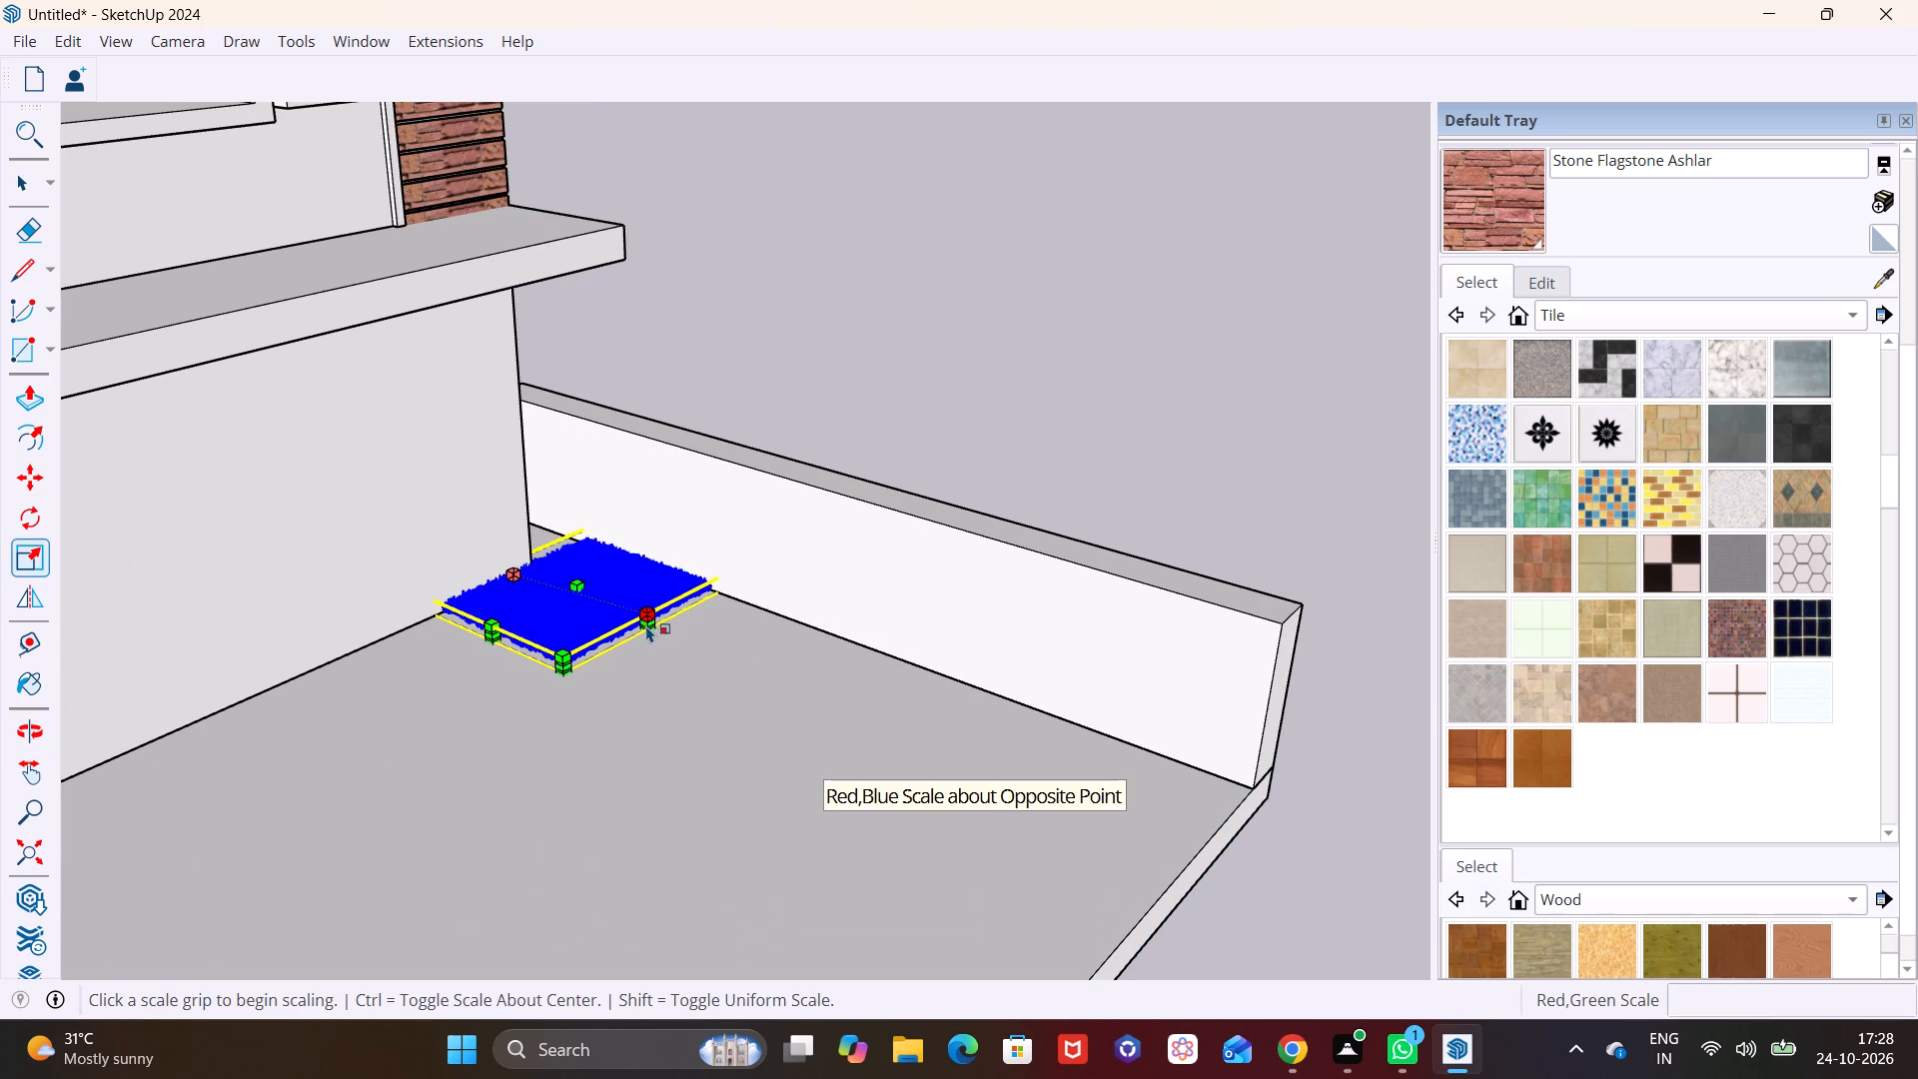
{"action": "left_click", "coordinate": [647, 627]}
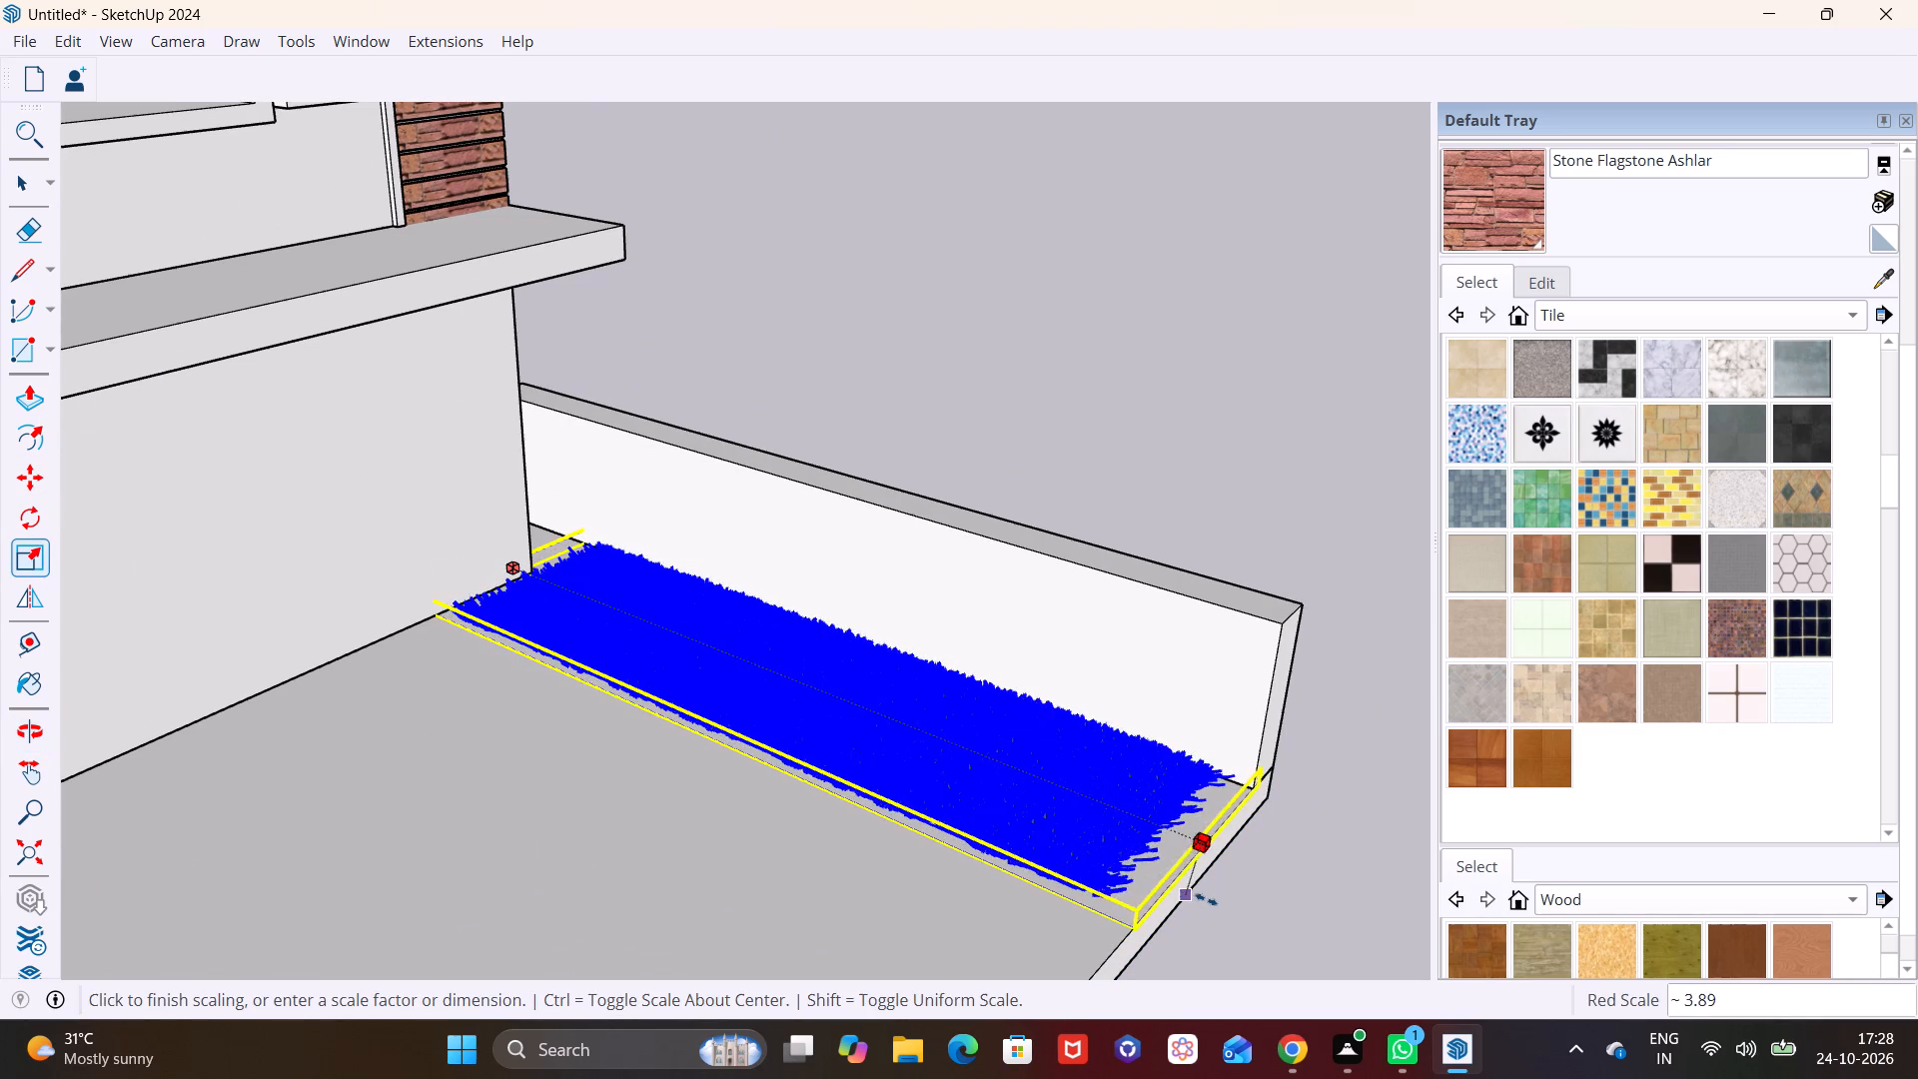
{"action": "left_click", "coordinate": [1206, 899]}
{"action": "key", "text": "space"}
{"action": "left_click", "coordinate": [1302, 848]}
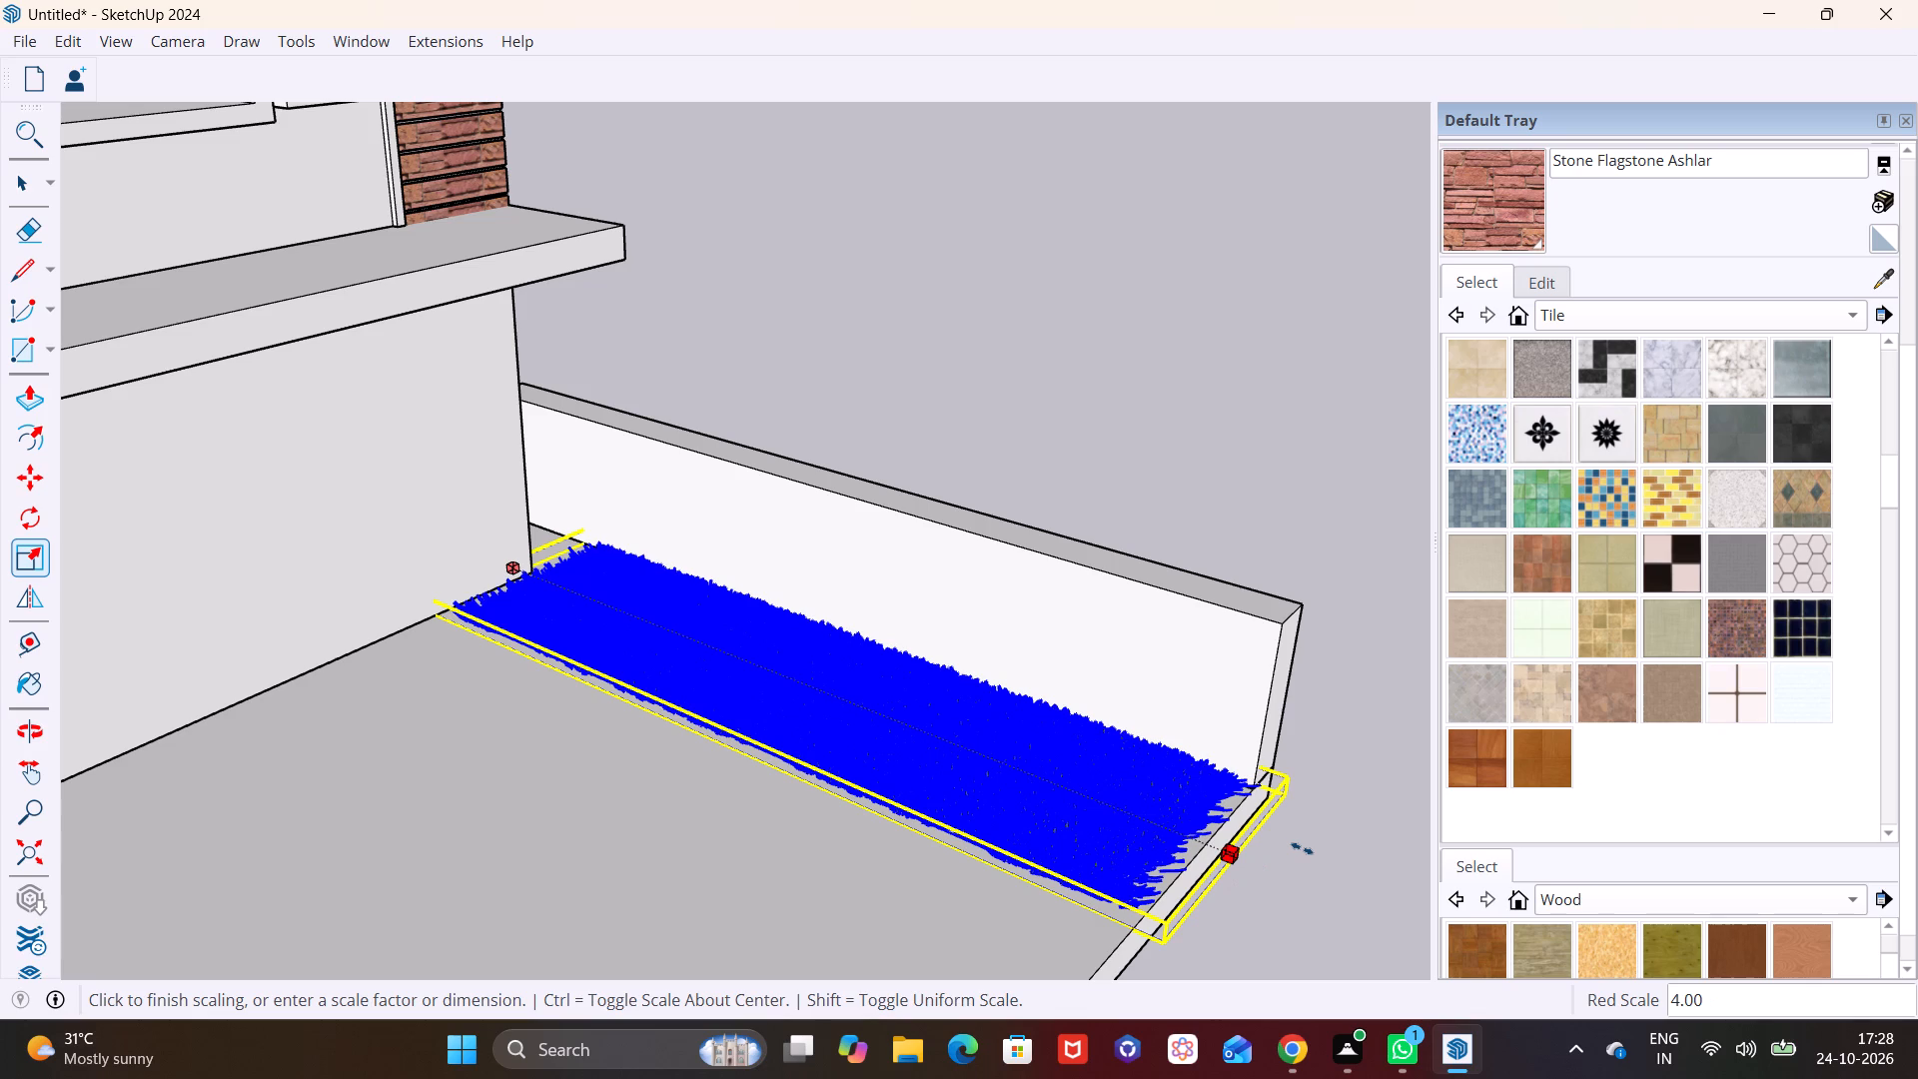
{"action": "key", "text": "space"}
{"action": "key", "text": "space"}
{"action": "left_click", "coordinate": [1334, 709]}
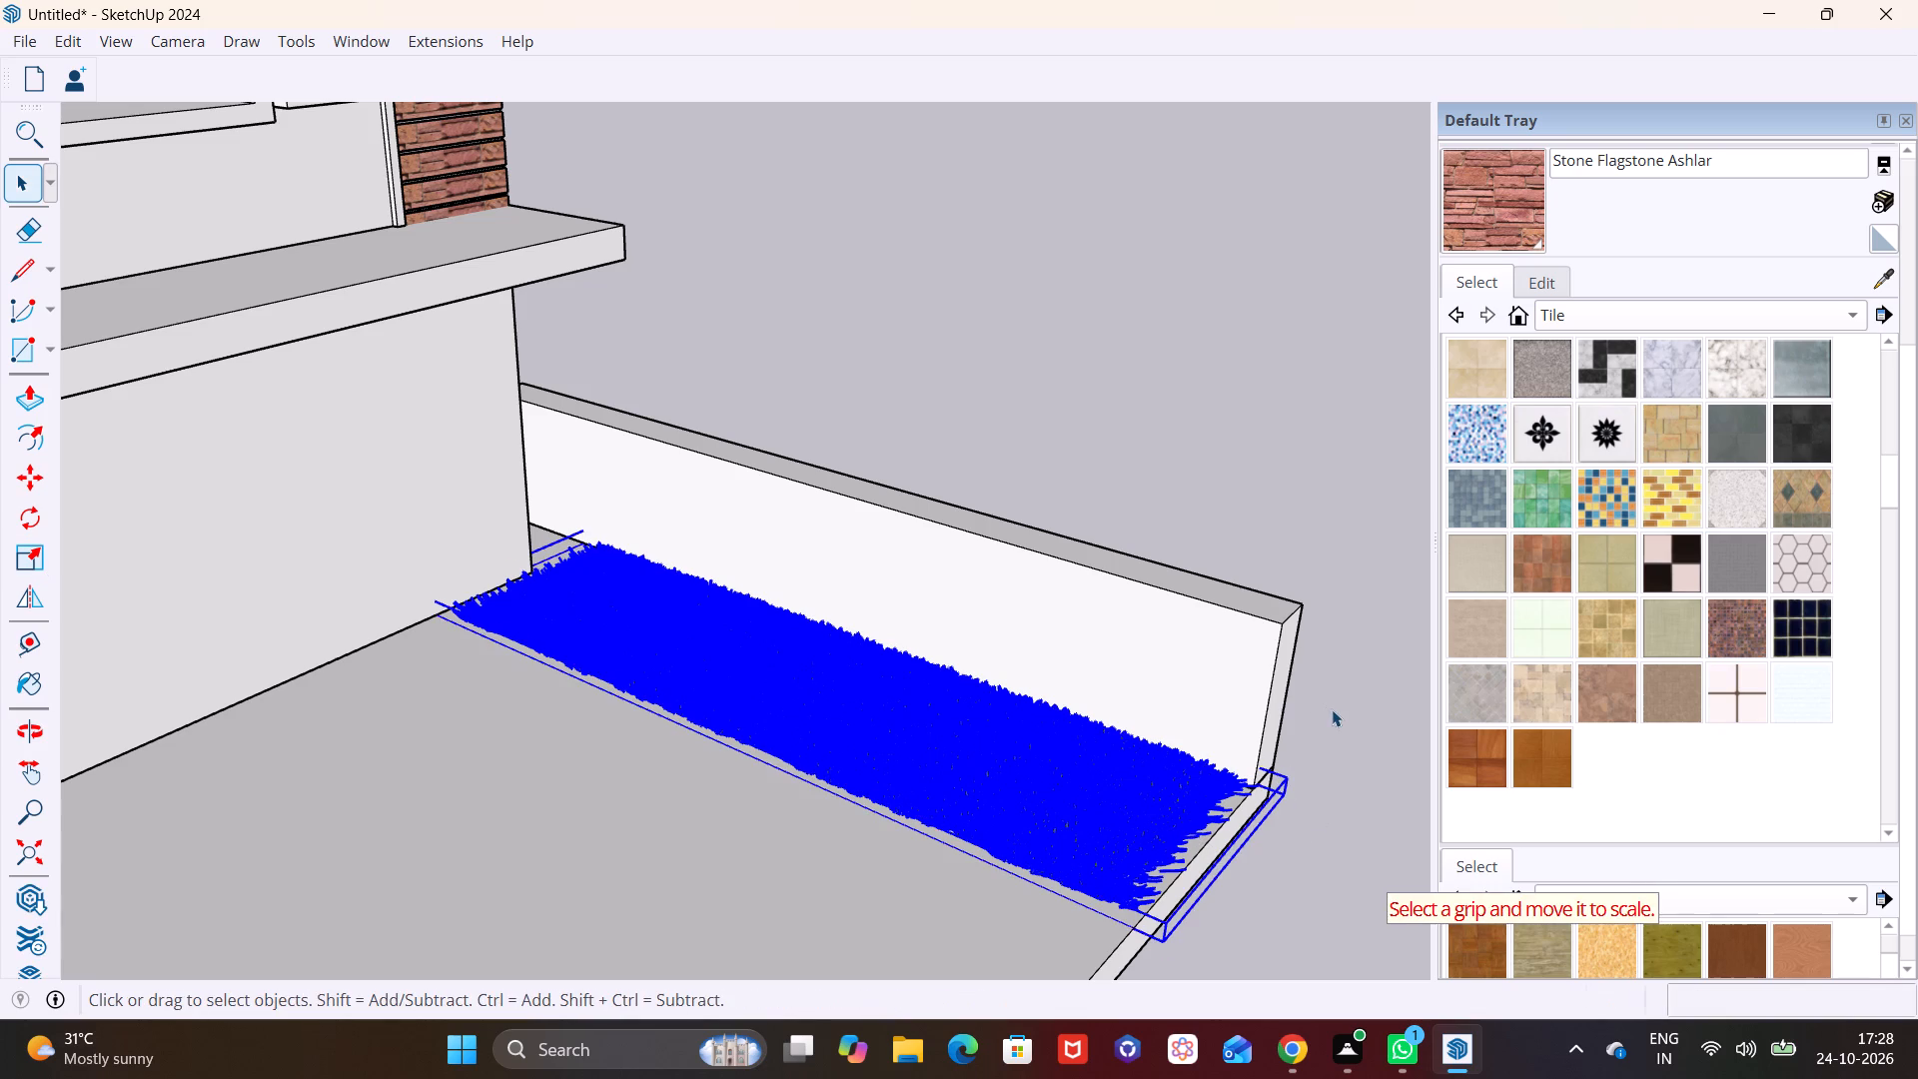
{"action": "left_click", "coordinate": [773, 844]}
Examine the grass strip, the boundary wall and the whole building from several sides.
{"action": "scroll", "coordinate": [726, 814], "scroll_direction": "down", "scroll_amount": 15}
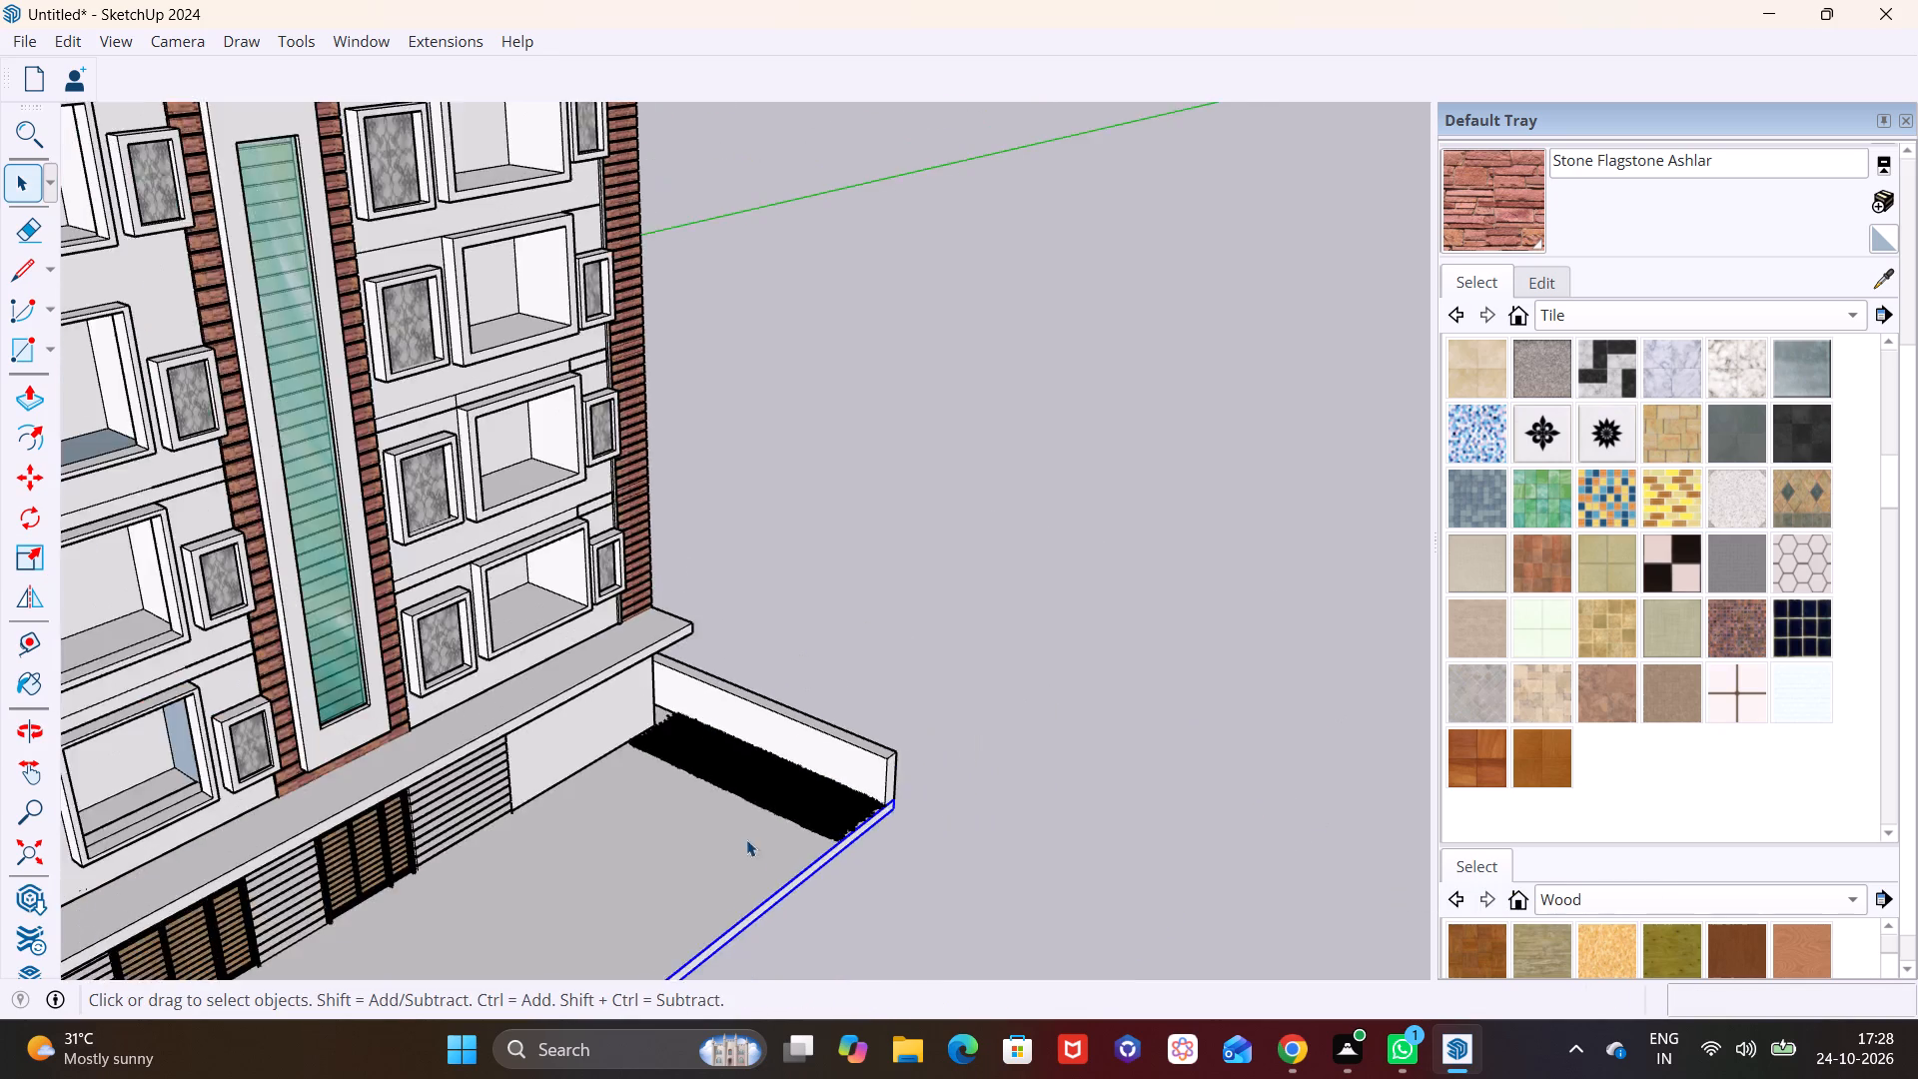
{"action": "middle_click_drag", "start_coordinate": [777, 852], "coordinate": [927, 621]}
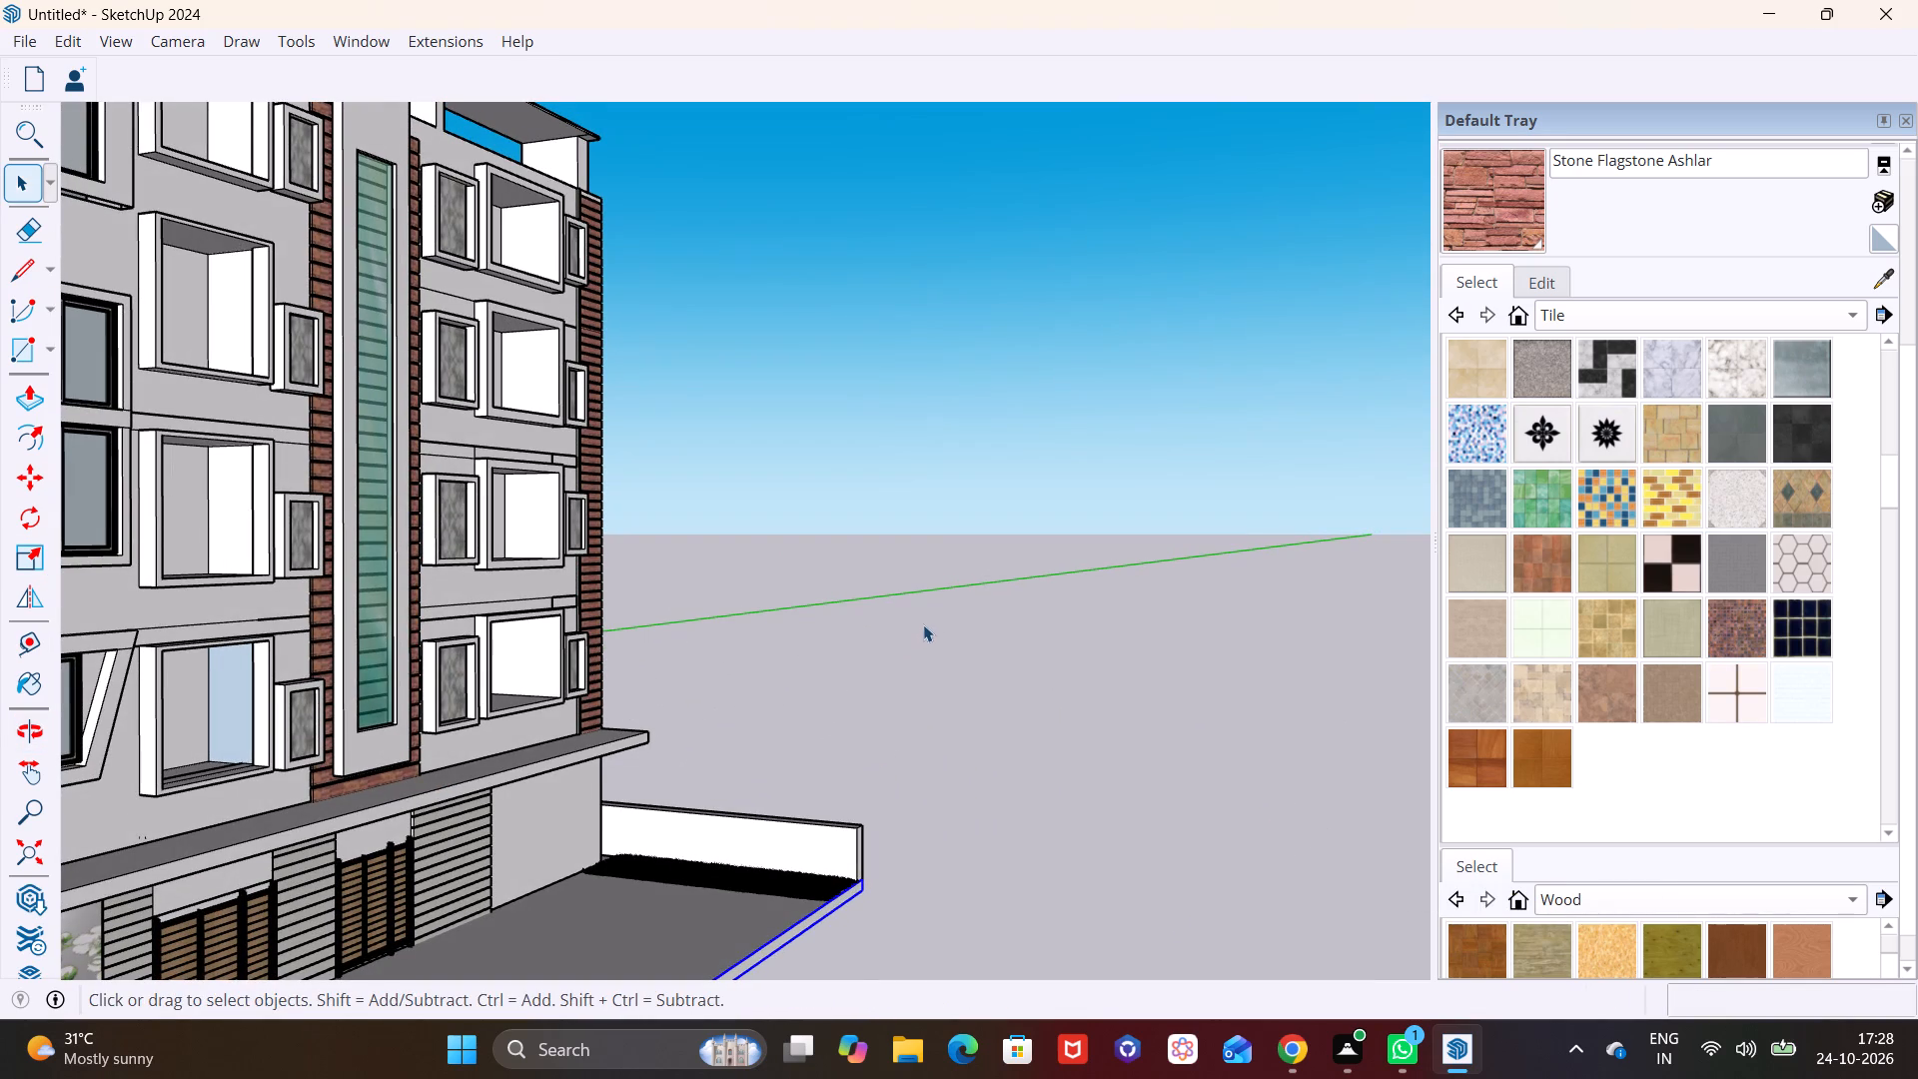
{"action": "scroll", "coordinate": [862, 636], "scroll_direction": "up", "scroll_amount": 2}
{"action": "scroll", "coordinate": [809, 731], "scroll_direction": "down", "scroll_amount": 4}
{"action": "middle_click_drag", "start_coordinate": [740, 775], "coordinate": [747, 722]}
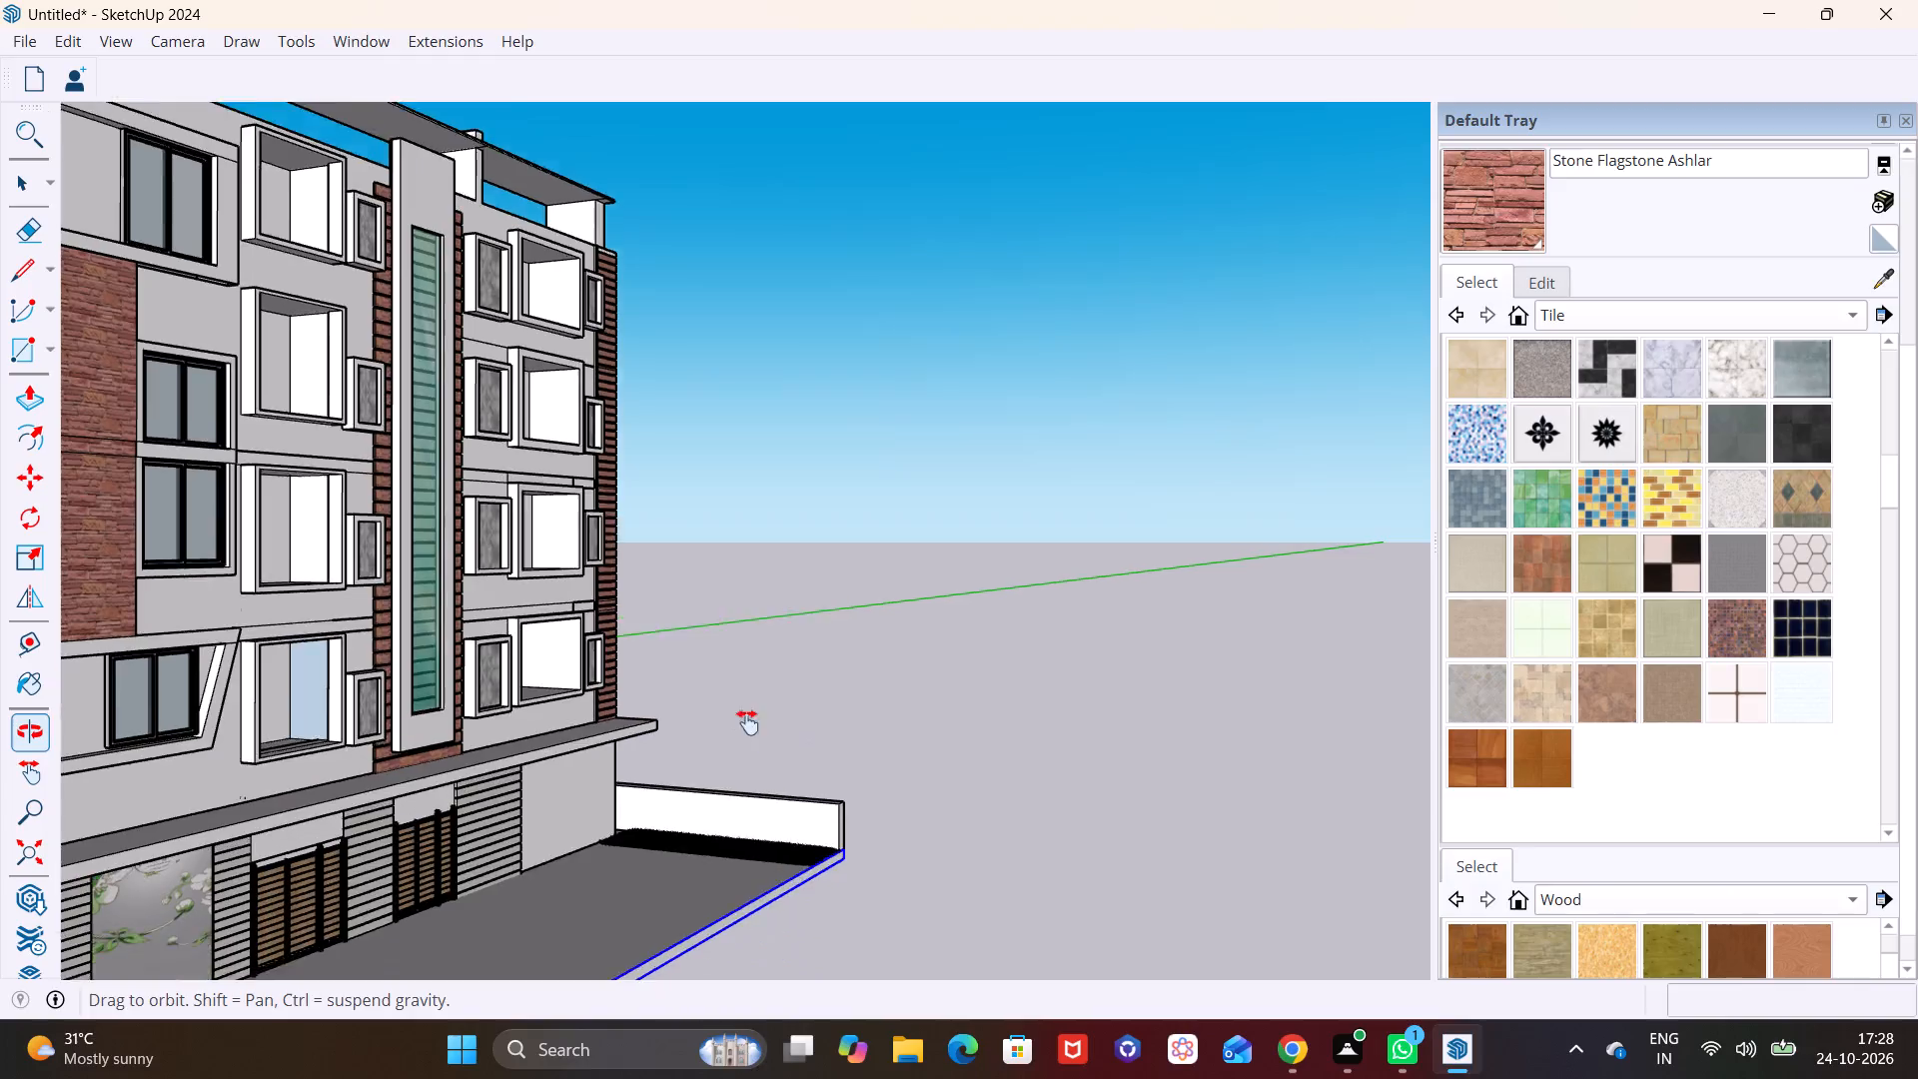
{"action": "middle_click_drag", "start_coordinate": [747, 722], "coordinate": [756, 707]}
{"action": "middle_click_drag", "start_coordinate": [753, 721], "coordinate": [738, 783]}
{"action": "middle_click_drag", "start_coordinate": [737, 813], "coordinate": [693, 705]}
{"action": "middle_click_drag", "start_coordinate": [827, 797], "coordinate": [617, 879]}
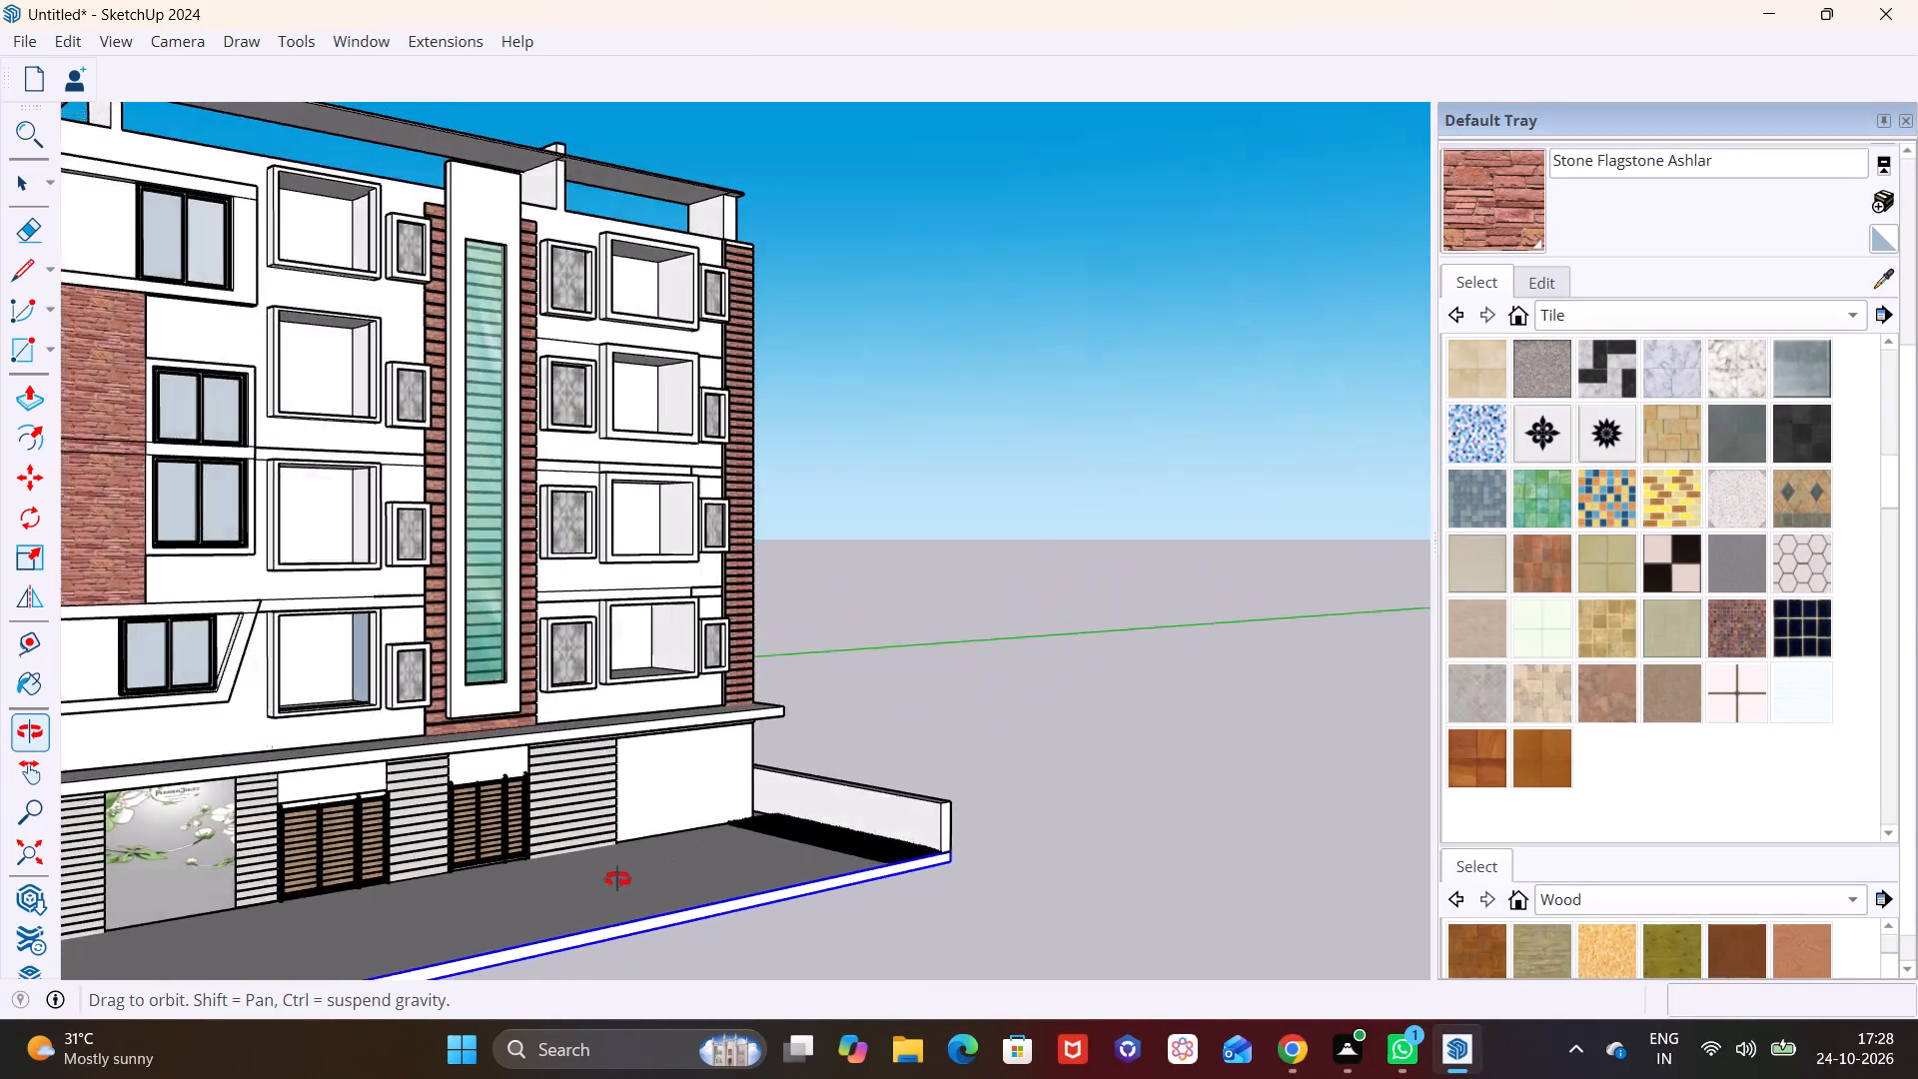
{"action": "middle_click_drag", "start_coordinate": [617, 879], "coordinate": [590, 896]}
{"action": "scroll", "coordinate": [1020, 828], "scroll_direction": "up", "scroll_amount": 6}
{"action": "middle_click_drag", "start_coordinate": [898, 785], "coordinate": [535, 736]}
{"action": "scroll", "coordinate": [537, 737], "scroll_direction": "up", "scroll_amount": 5}
{"action": "middle_click_drag", "start_coordinate": [899, 792], "coordinate": [775, 750]}
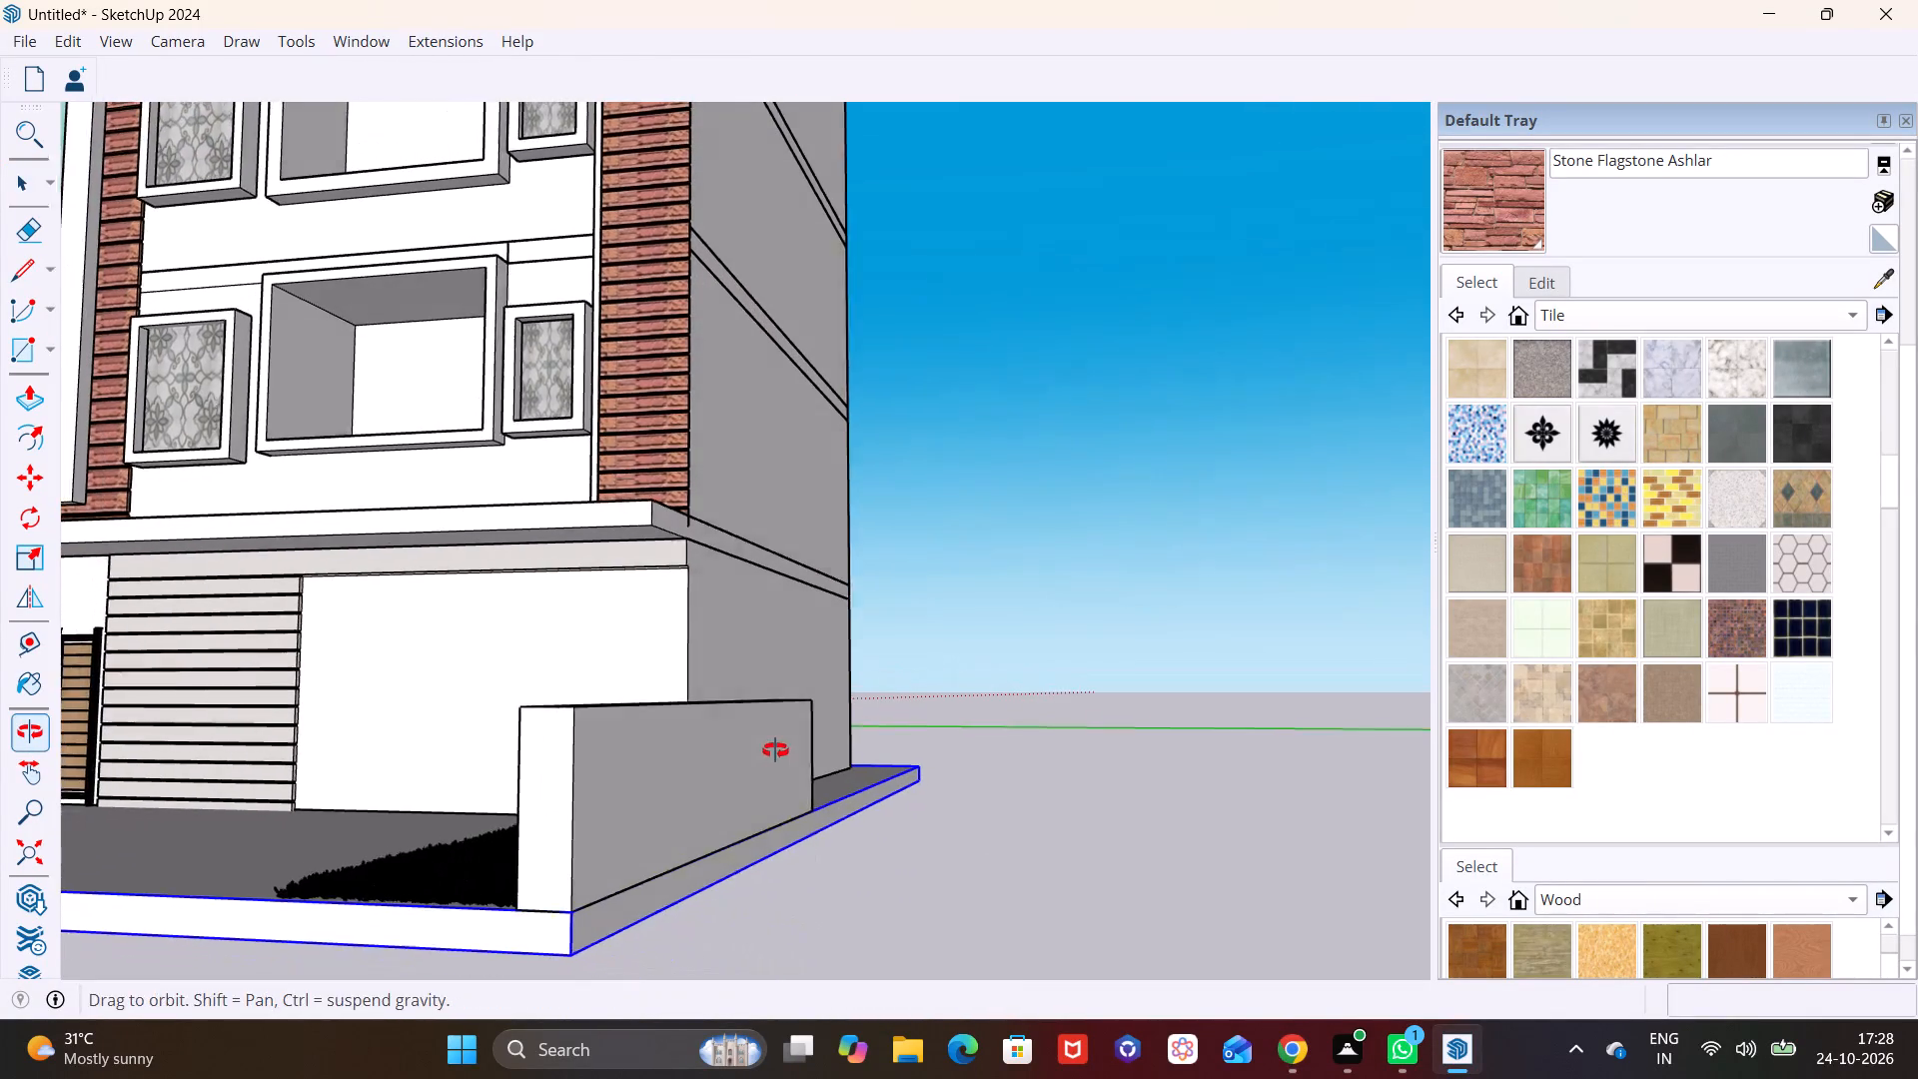
{"action": "middle_click_drag", "start_coordinate": [775, 750], "coordinate": [770, 747]}
{"action": "scroll", "coordinate": [770, 747], "scroll_direction": "up", "scroll_amount": 1}
{"action": "middle_click_drag", "start_coordinate": [726, 821], "coordinate": [1093, 858]}
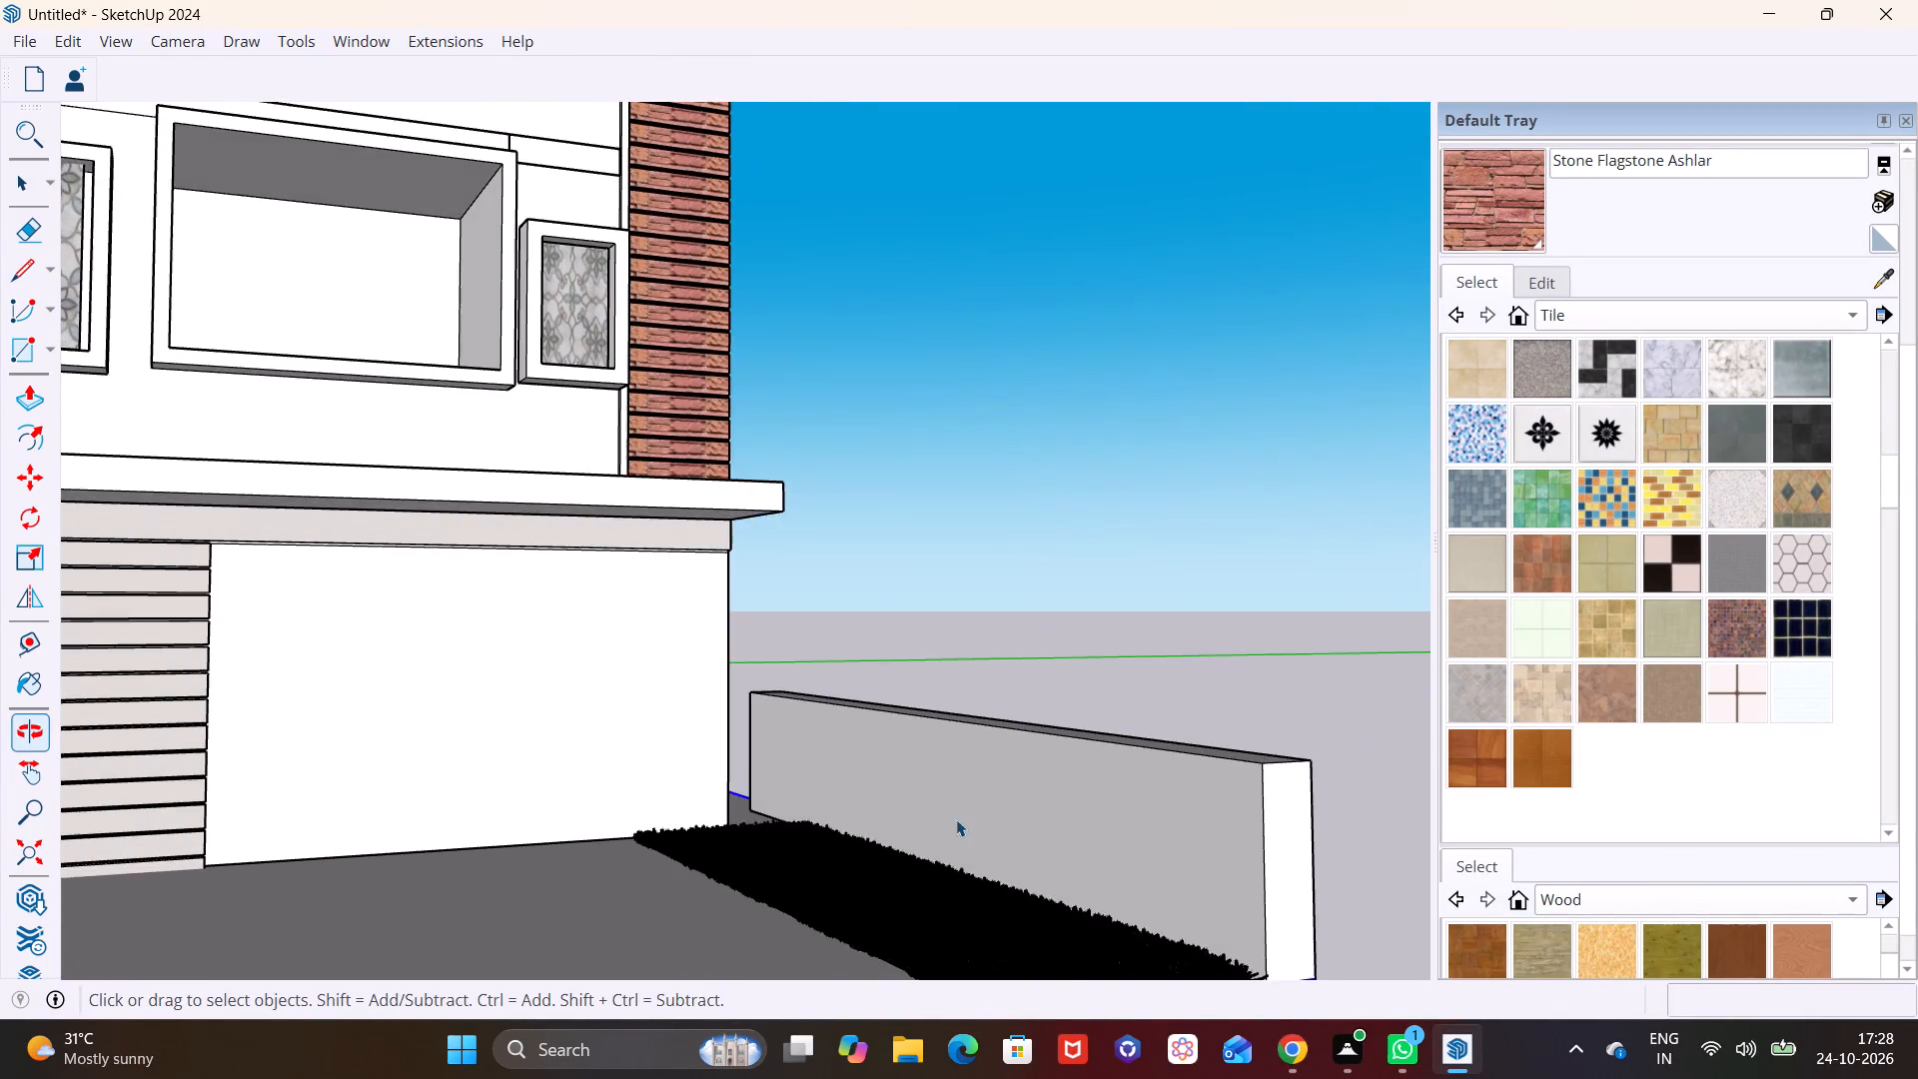
{"action": "scroll", "coordinate": [922, 780], "scroll_direction": "down", "scroll_amount": 6}
{"action": "middle_click_drag", "start_coordinate": [896, 855], "coordinate": [1127, 853]}
{"action": "scroll", "coordinate": [731, 730], "scroll_direction": "down", "scroll_amount": 12}
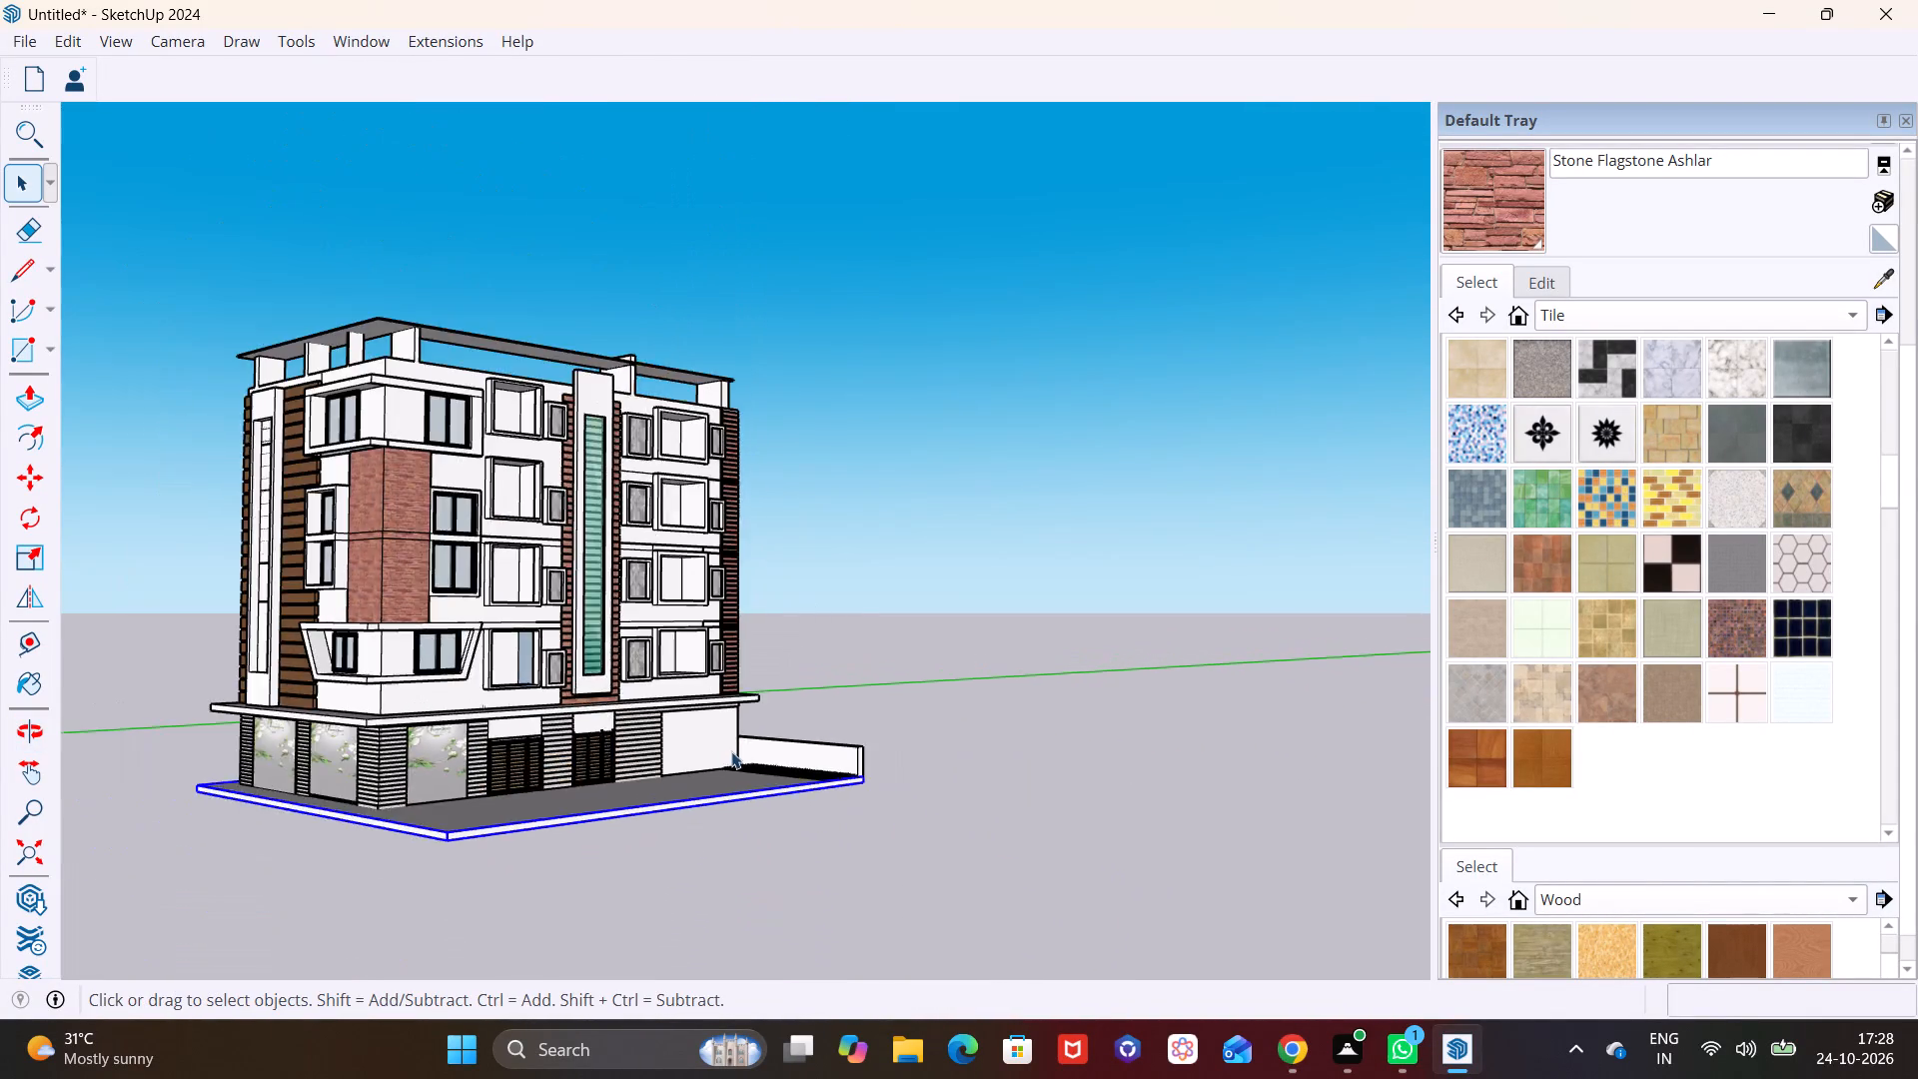
{"action": "middle_click_drag", "start_coordinate": [740, 752], "coordinate": [923, 777], "text": "shift"}
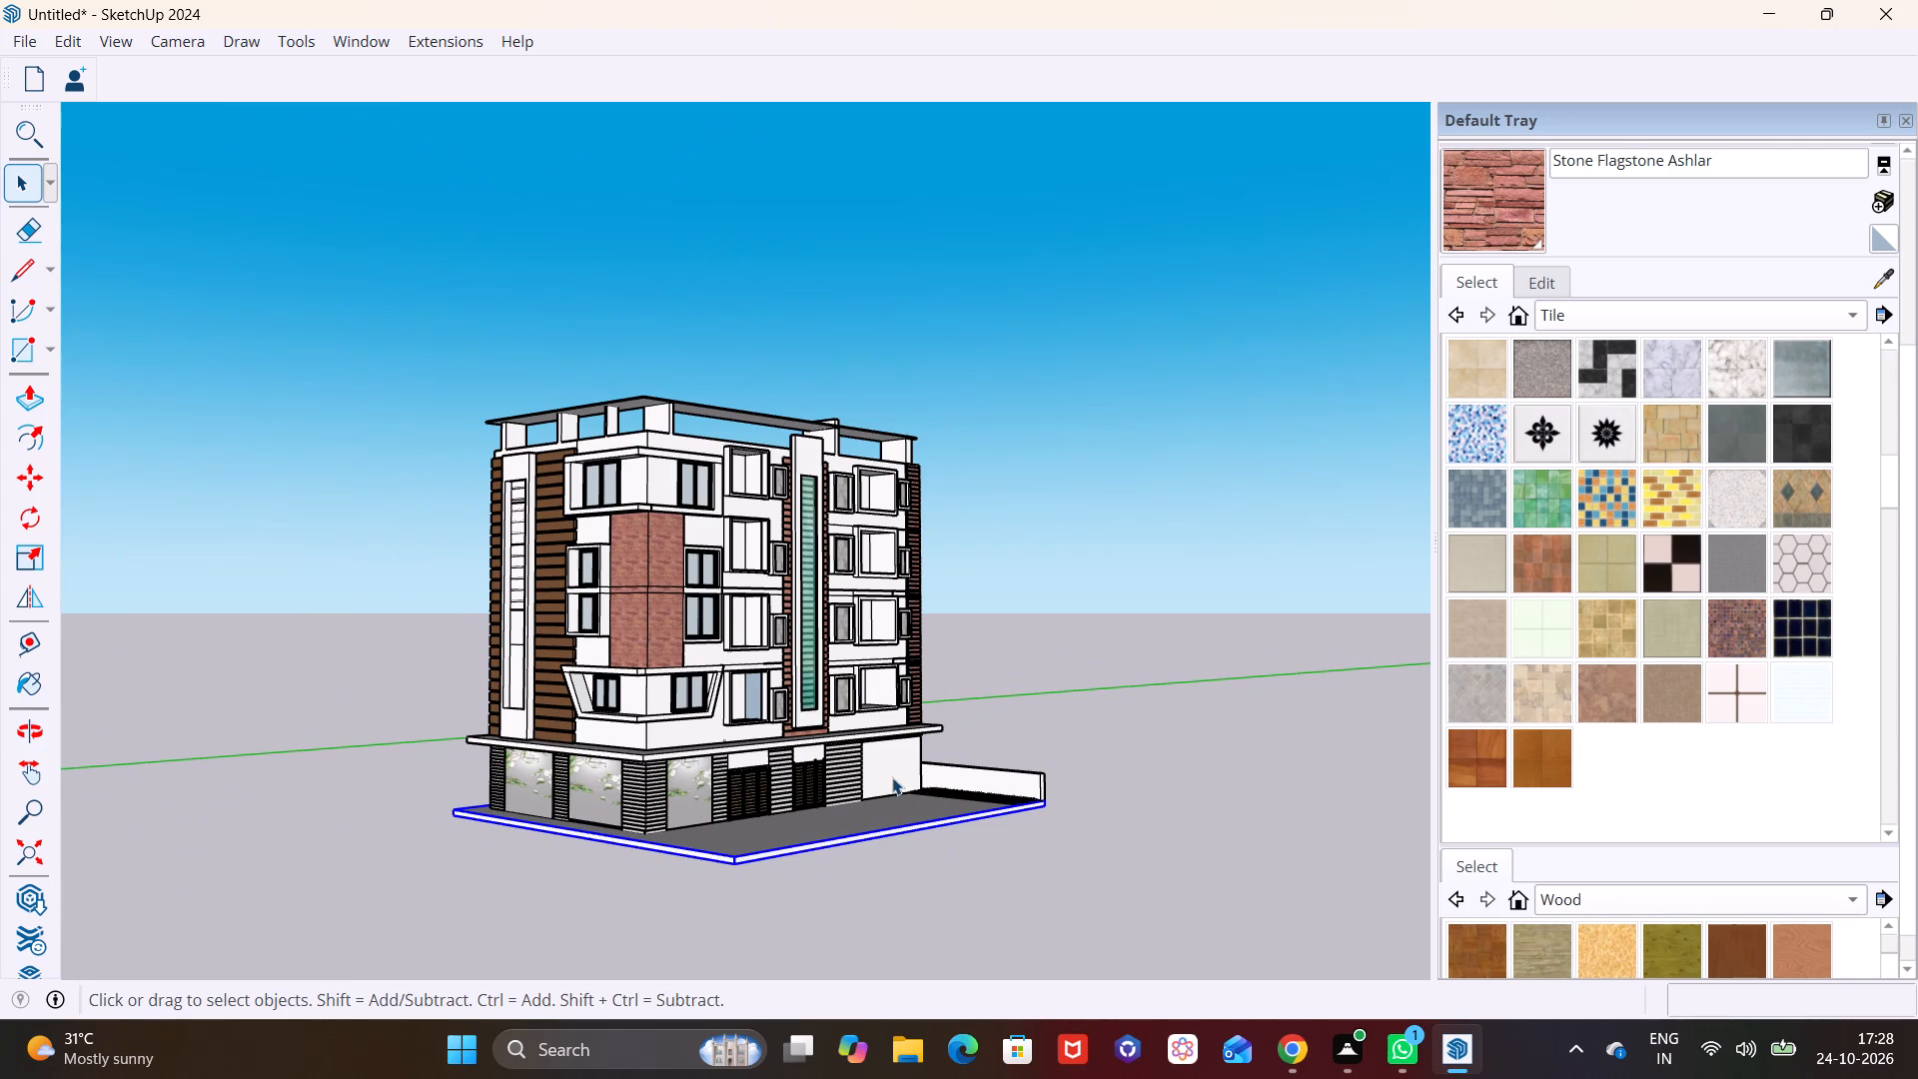
{"action": "middle_click_drag", "start_coordinate": [892, 777], "coordinate": [968, 706]}
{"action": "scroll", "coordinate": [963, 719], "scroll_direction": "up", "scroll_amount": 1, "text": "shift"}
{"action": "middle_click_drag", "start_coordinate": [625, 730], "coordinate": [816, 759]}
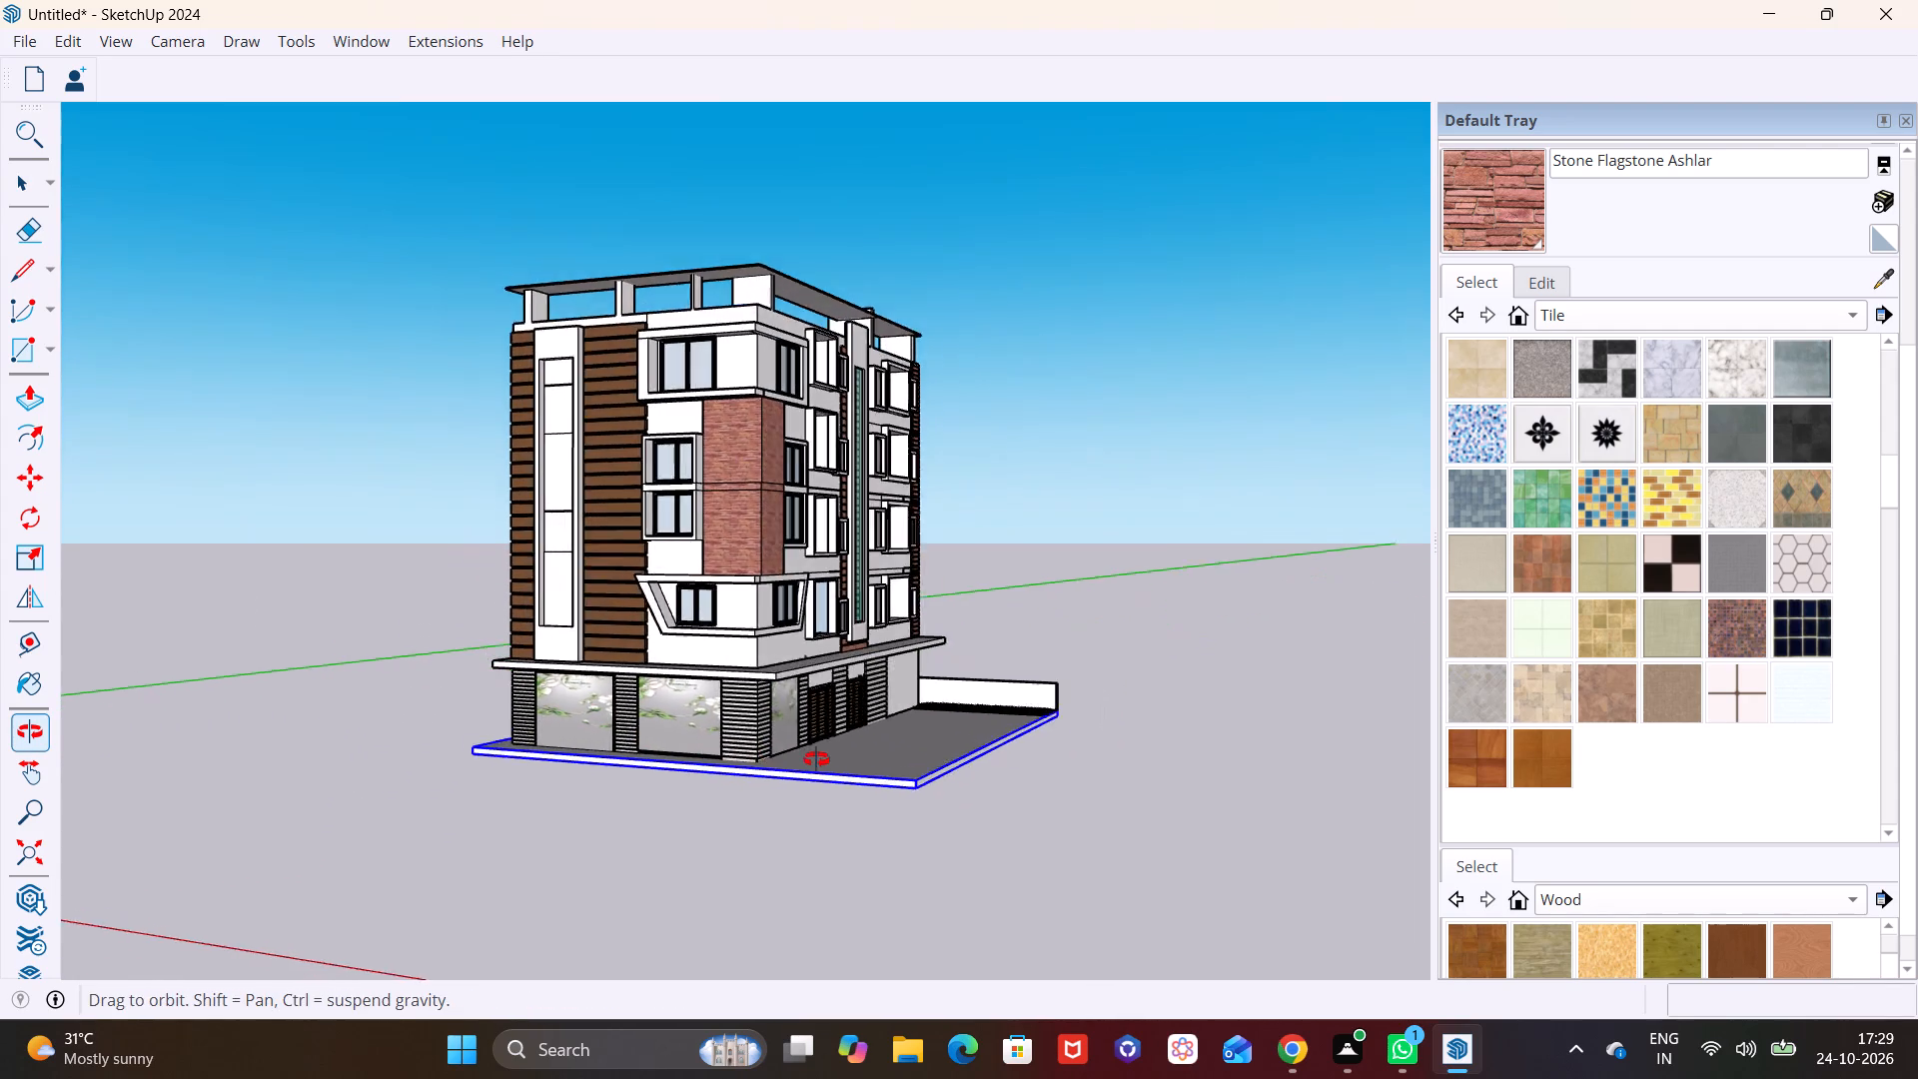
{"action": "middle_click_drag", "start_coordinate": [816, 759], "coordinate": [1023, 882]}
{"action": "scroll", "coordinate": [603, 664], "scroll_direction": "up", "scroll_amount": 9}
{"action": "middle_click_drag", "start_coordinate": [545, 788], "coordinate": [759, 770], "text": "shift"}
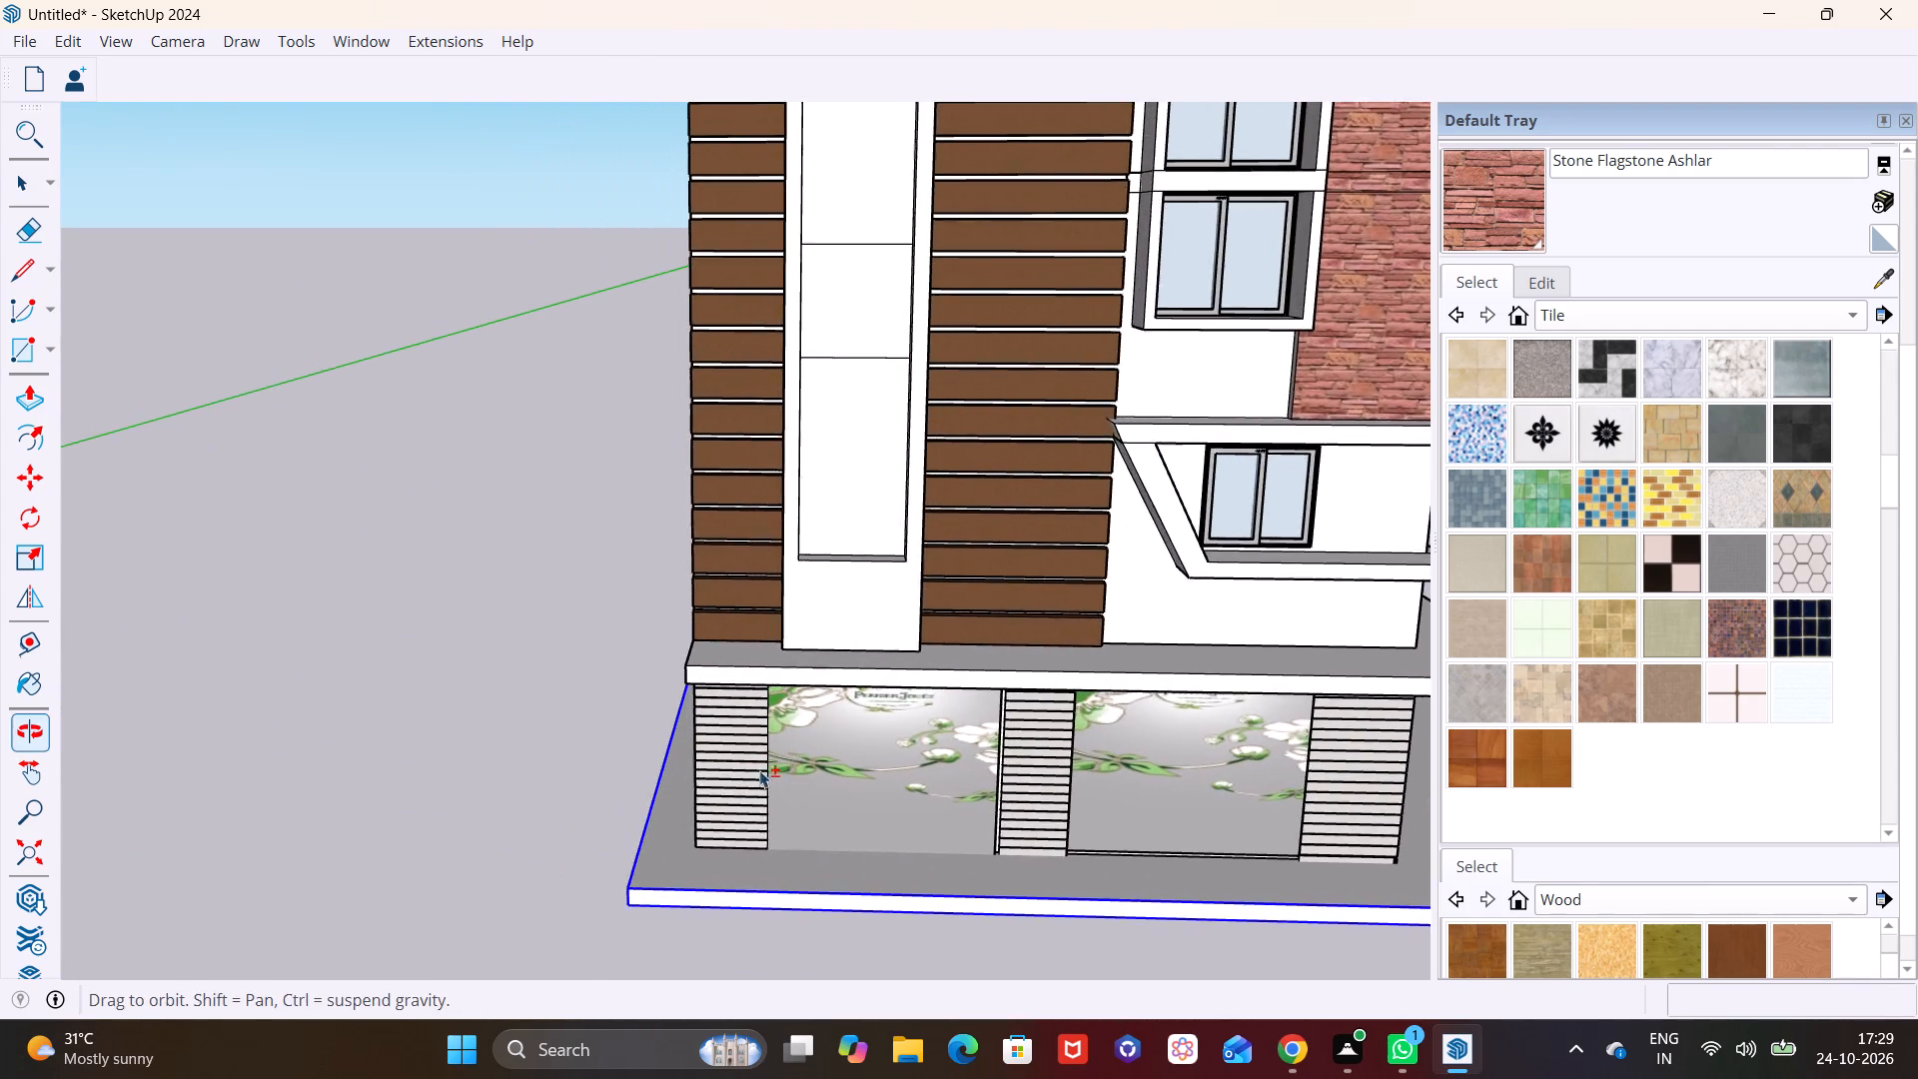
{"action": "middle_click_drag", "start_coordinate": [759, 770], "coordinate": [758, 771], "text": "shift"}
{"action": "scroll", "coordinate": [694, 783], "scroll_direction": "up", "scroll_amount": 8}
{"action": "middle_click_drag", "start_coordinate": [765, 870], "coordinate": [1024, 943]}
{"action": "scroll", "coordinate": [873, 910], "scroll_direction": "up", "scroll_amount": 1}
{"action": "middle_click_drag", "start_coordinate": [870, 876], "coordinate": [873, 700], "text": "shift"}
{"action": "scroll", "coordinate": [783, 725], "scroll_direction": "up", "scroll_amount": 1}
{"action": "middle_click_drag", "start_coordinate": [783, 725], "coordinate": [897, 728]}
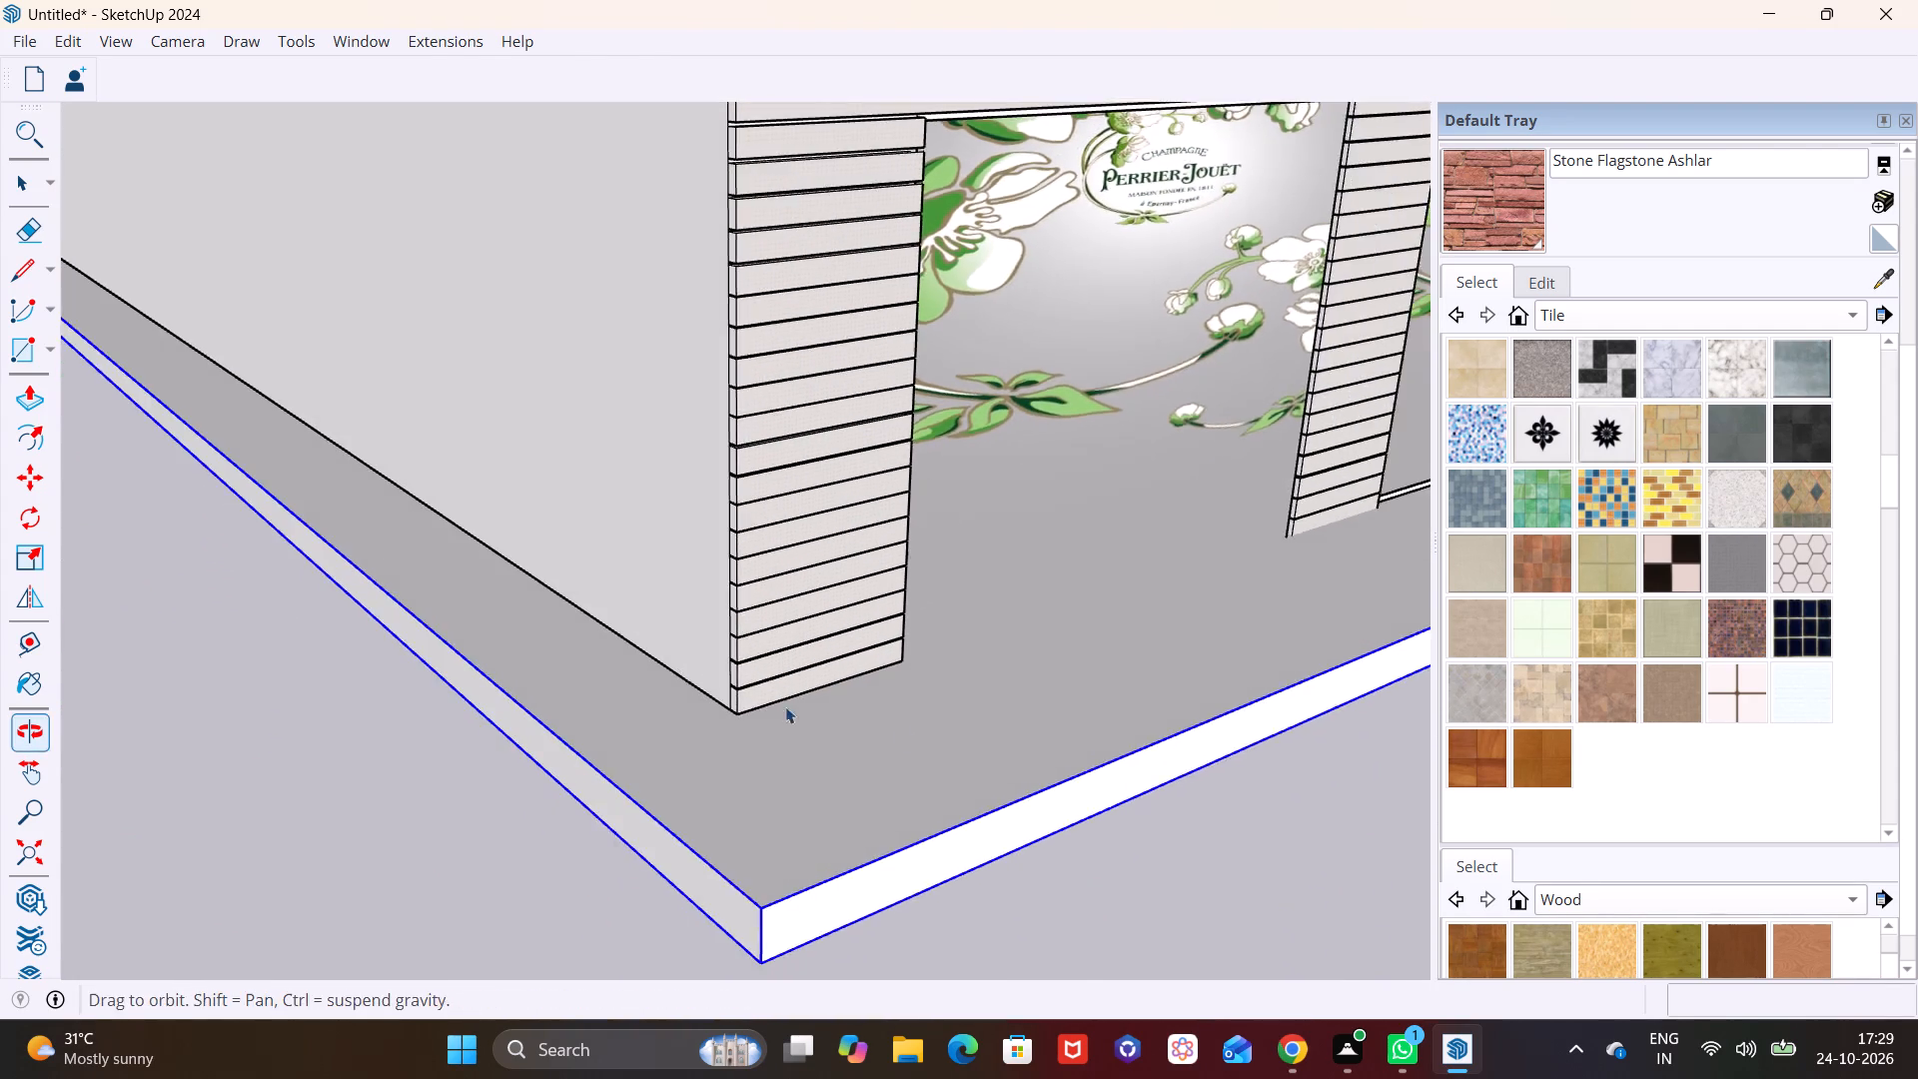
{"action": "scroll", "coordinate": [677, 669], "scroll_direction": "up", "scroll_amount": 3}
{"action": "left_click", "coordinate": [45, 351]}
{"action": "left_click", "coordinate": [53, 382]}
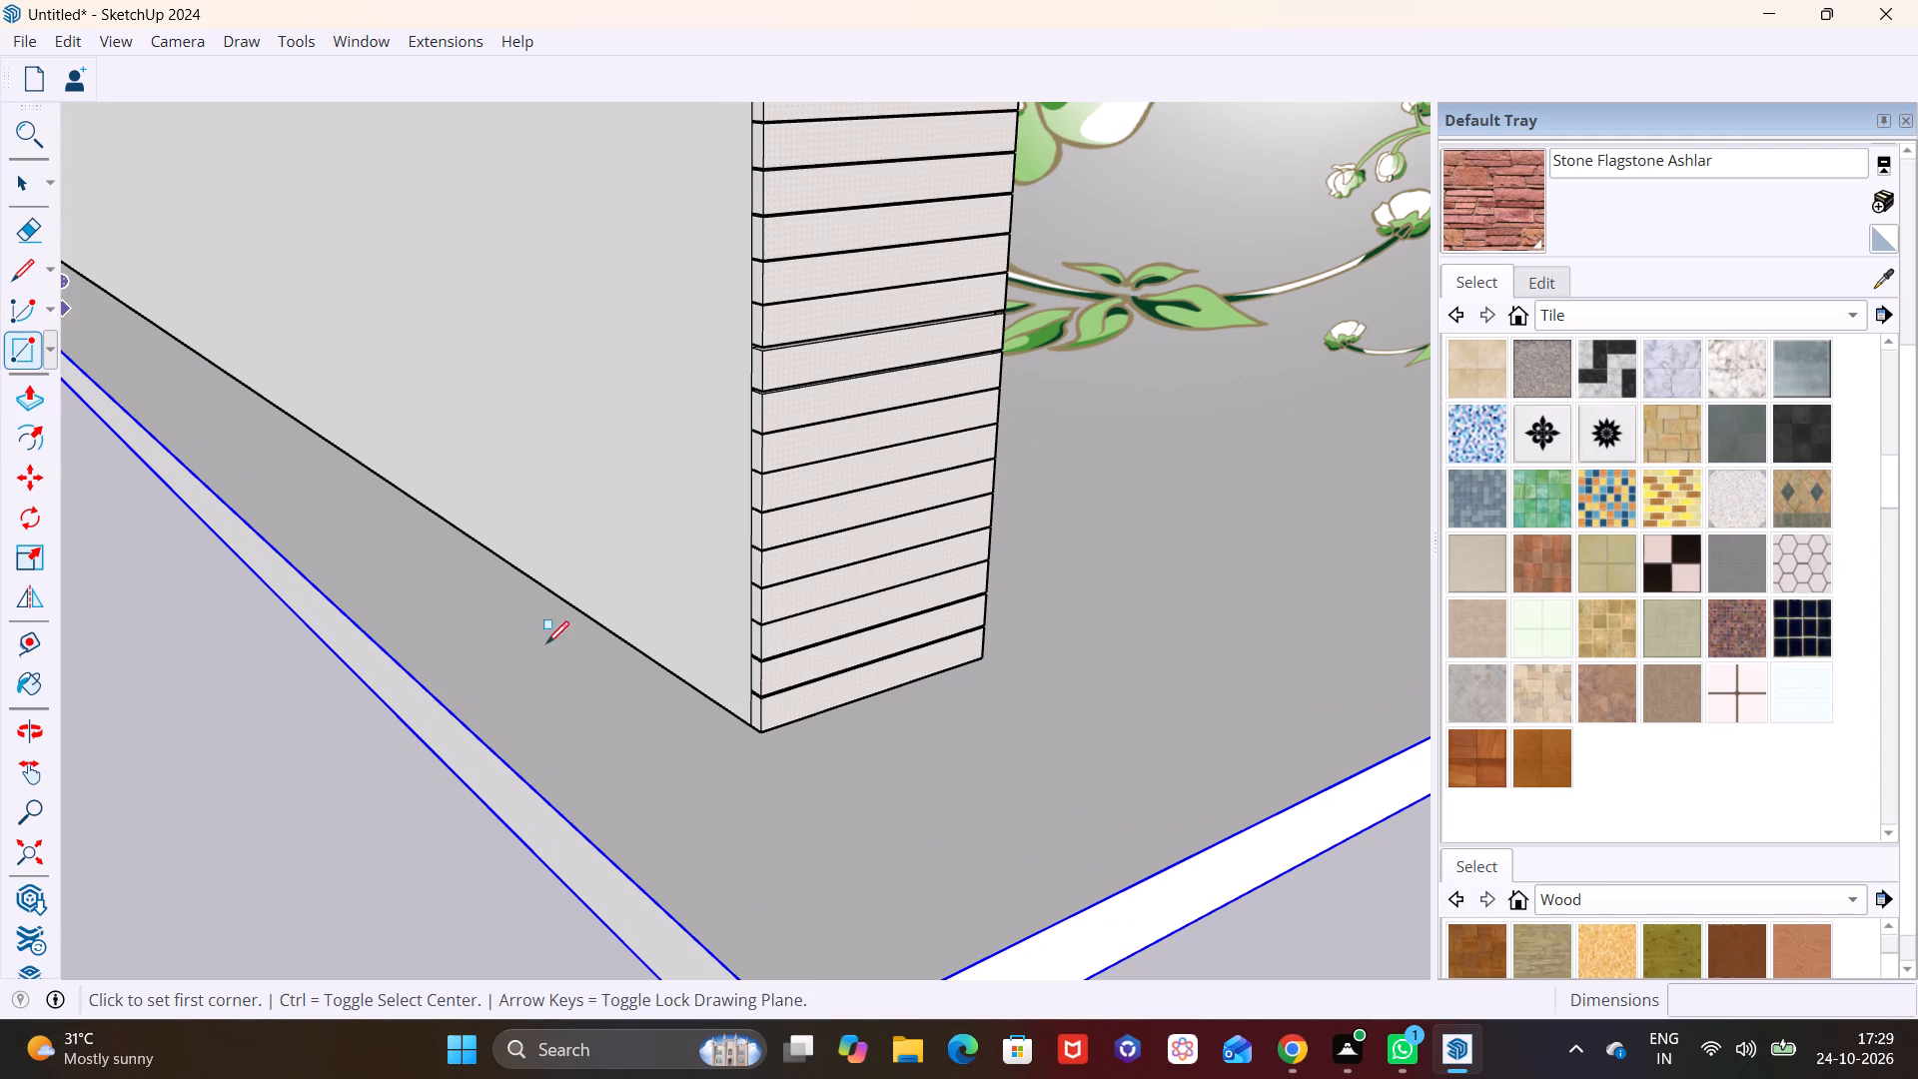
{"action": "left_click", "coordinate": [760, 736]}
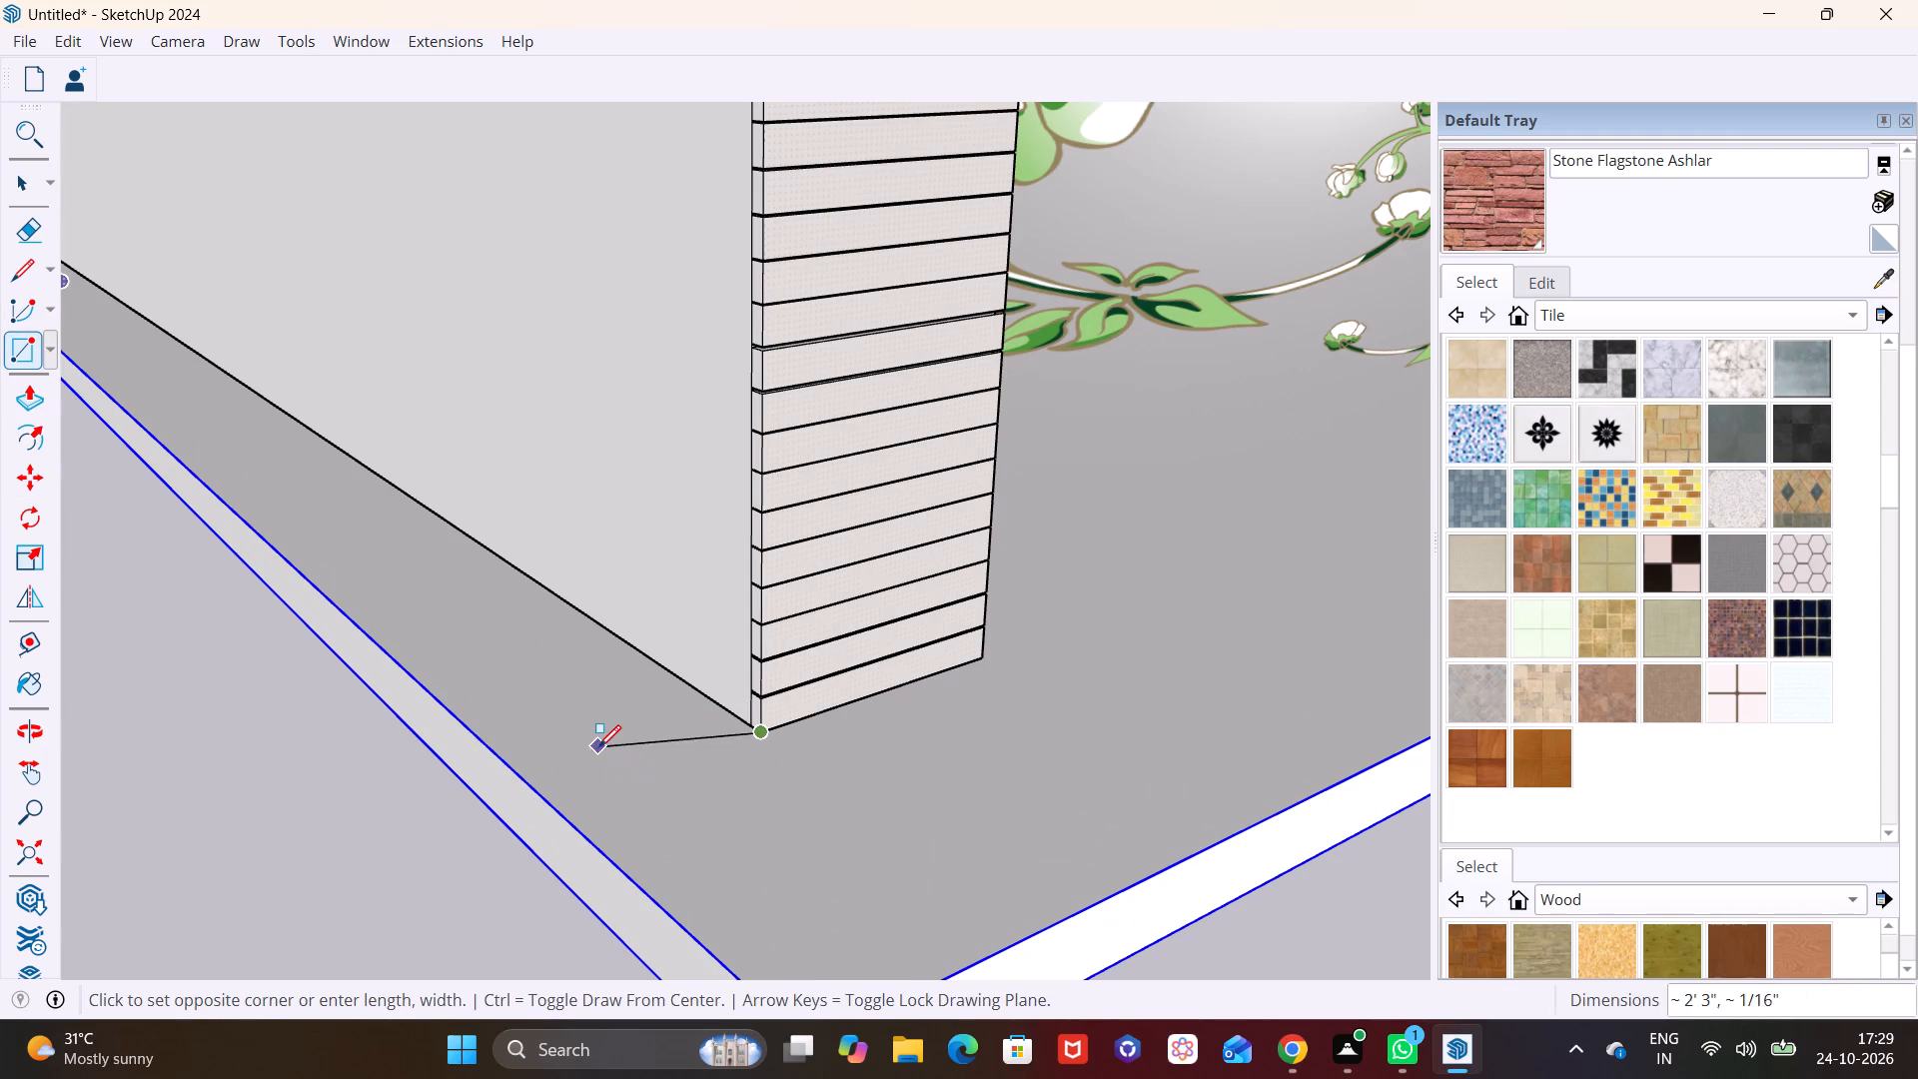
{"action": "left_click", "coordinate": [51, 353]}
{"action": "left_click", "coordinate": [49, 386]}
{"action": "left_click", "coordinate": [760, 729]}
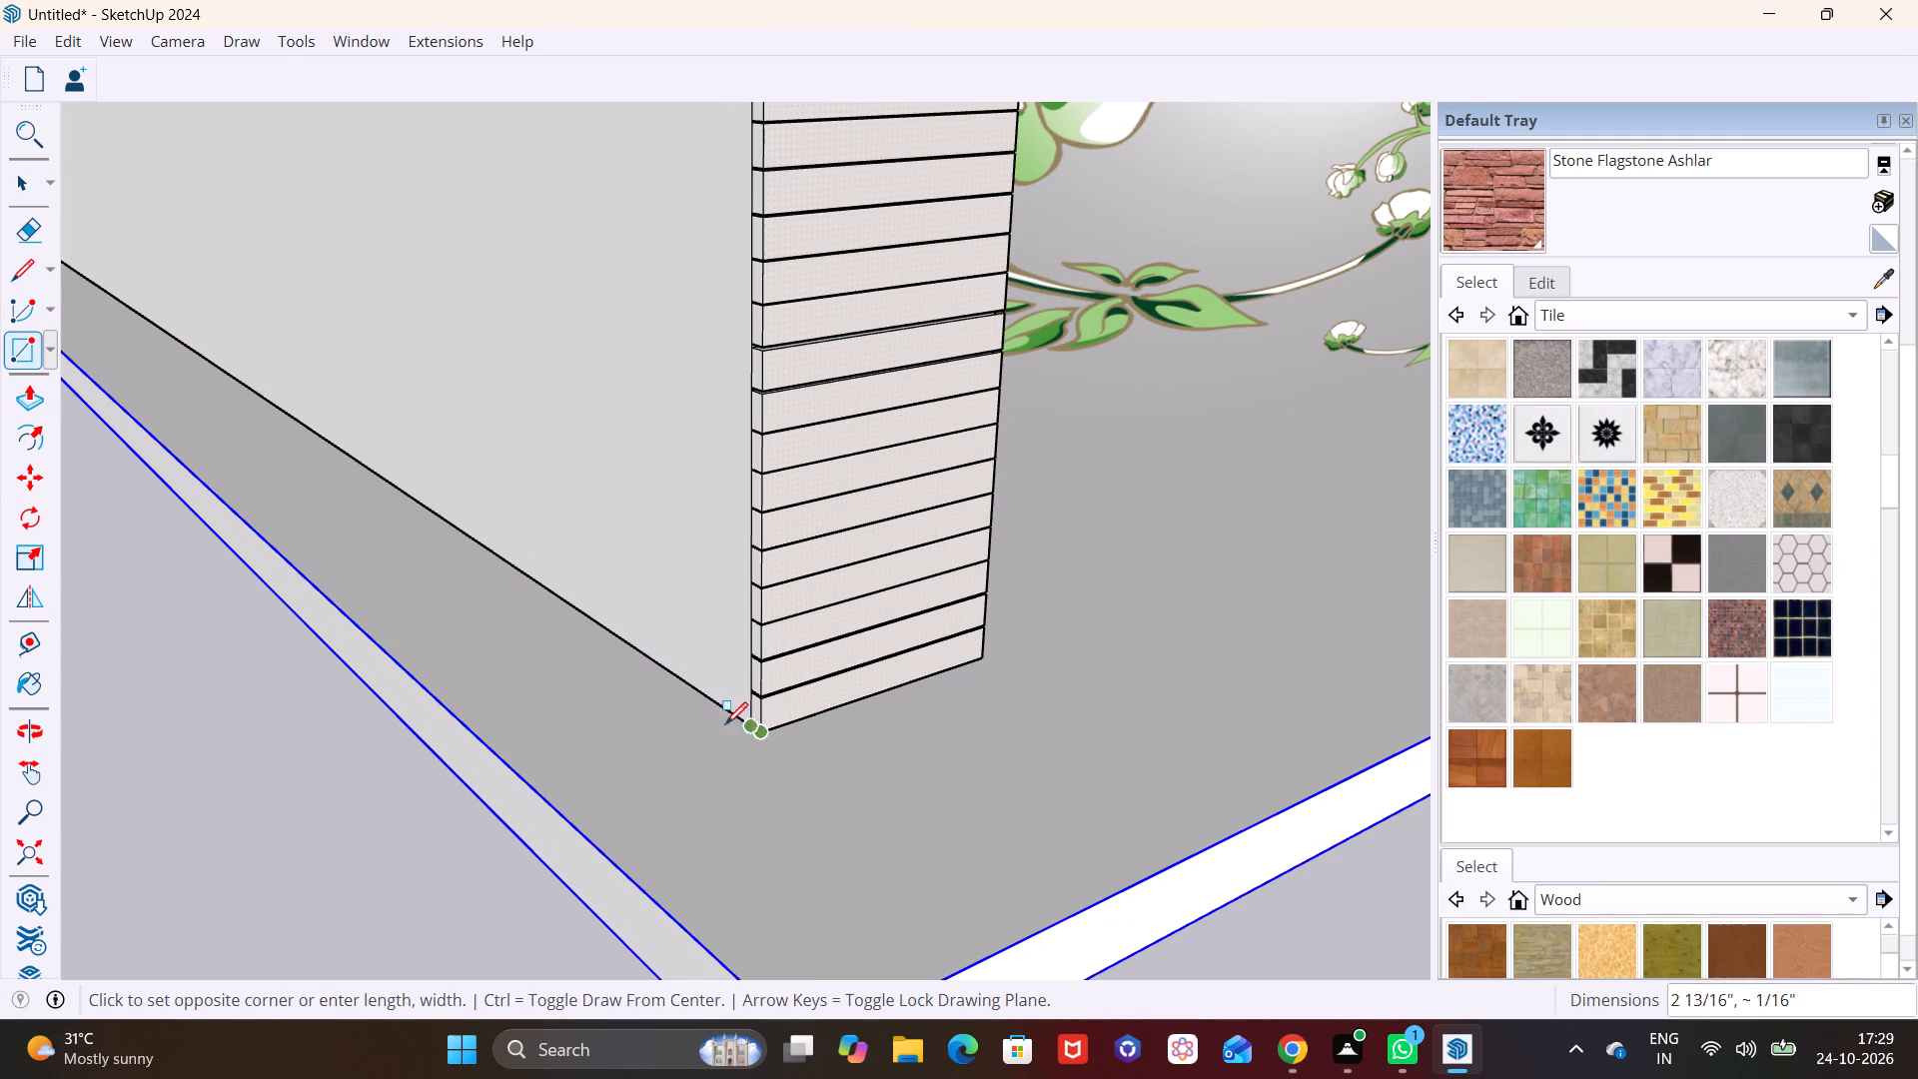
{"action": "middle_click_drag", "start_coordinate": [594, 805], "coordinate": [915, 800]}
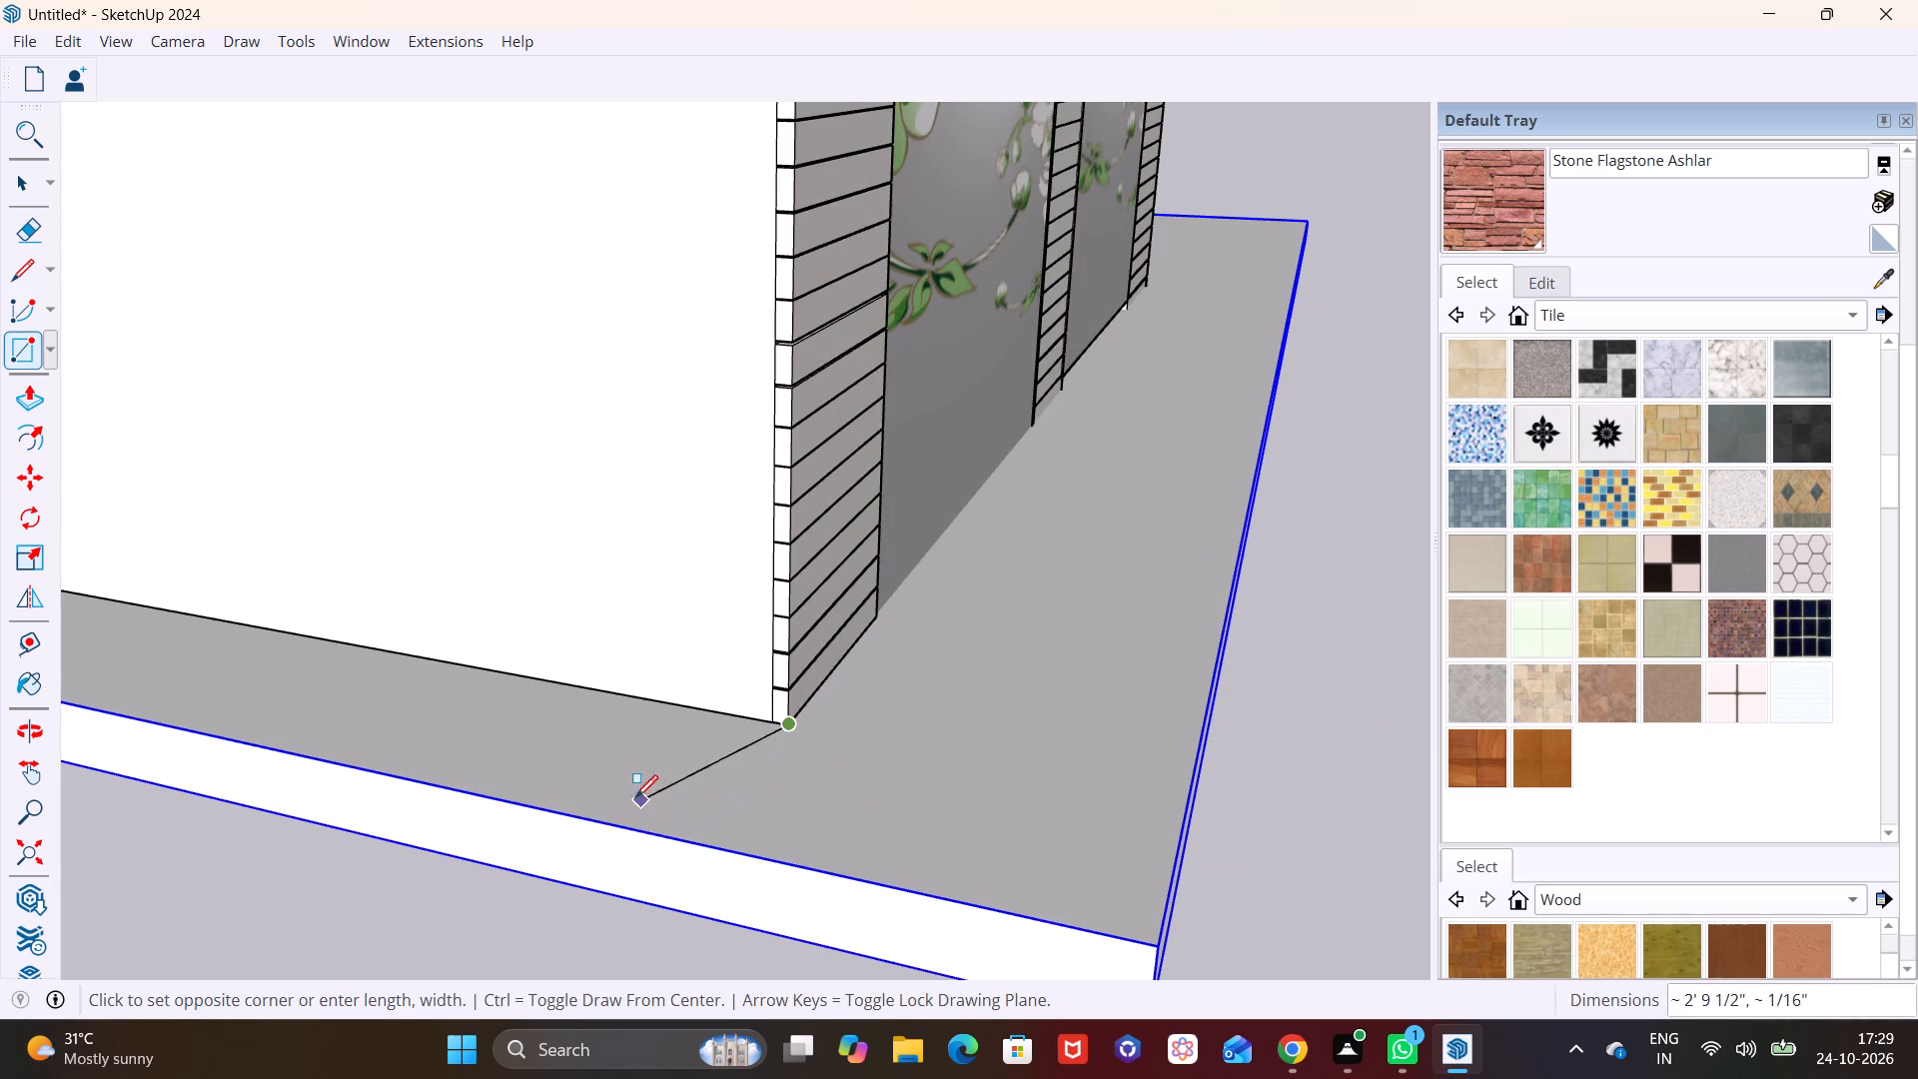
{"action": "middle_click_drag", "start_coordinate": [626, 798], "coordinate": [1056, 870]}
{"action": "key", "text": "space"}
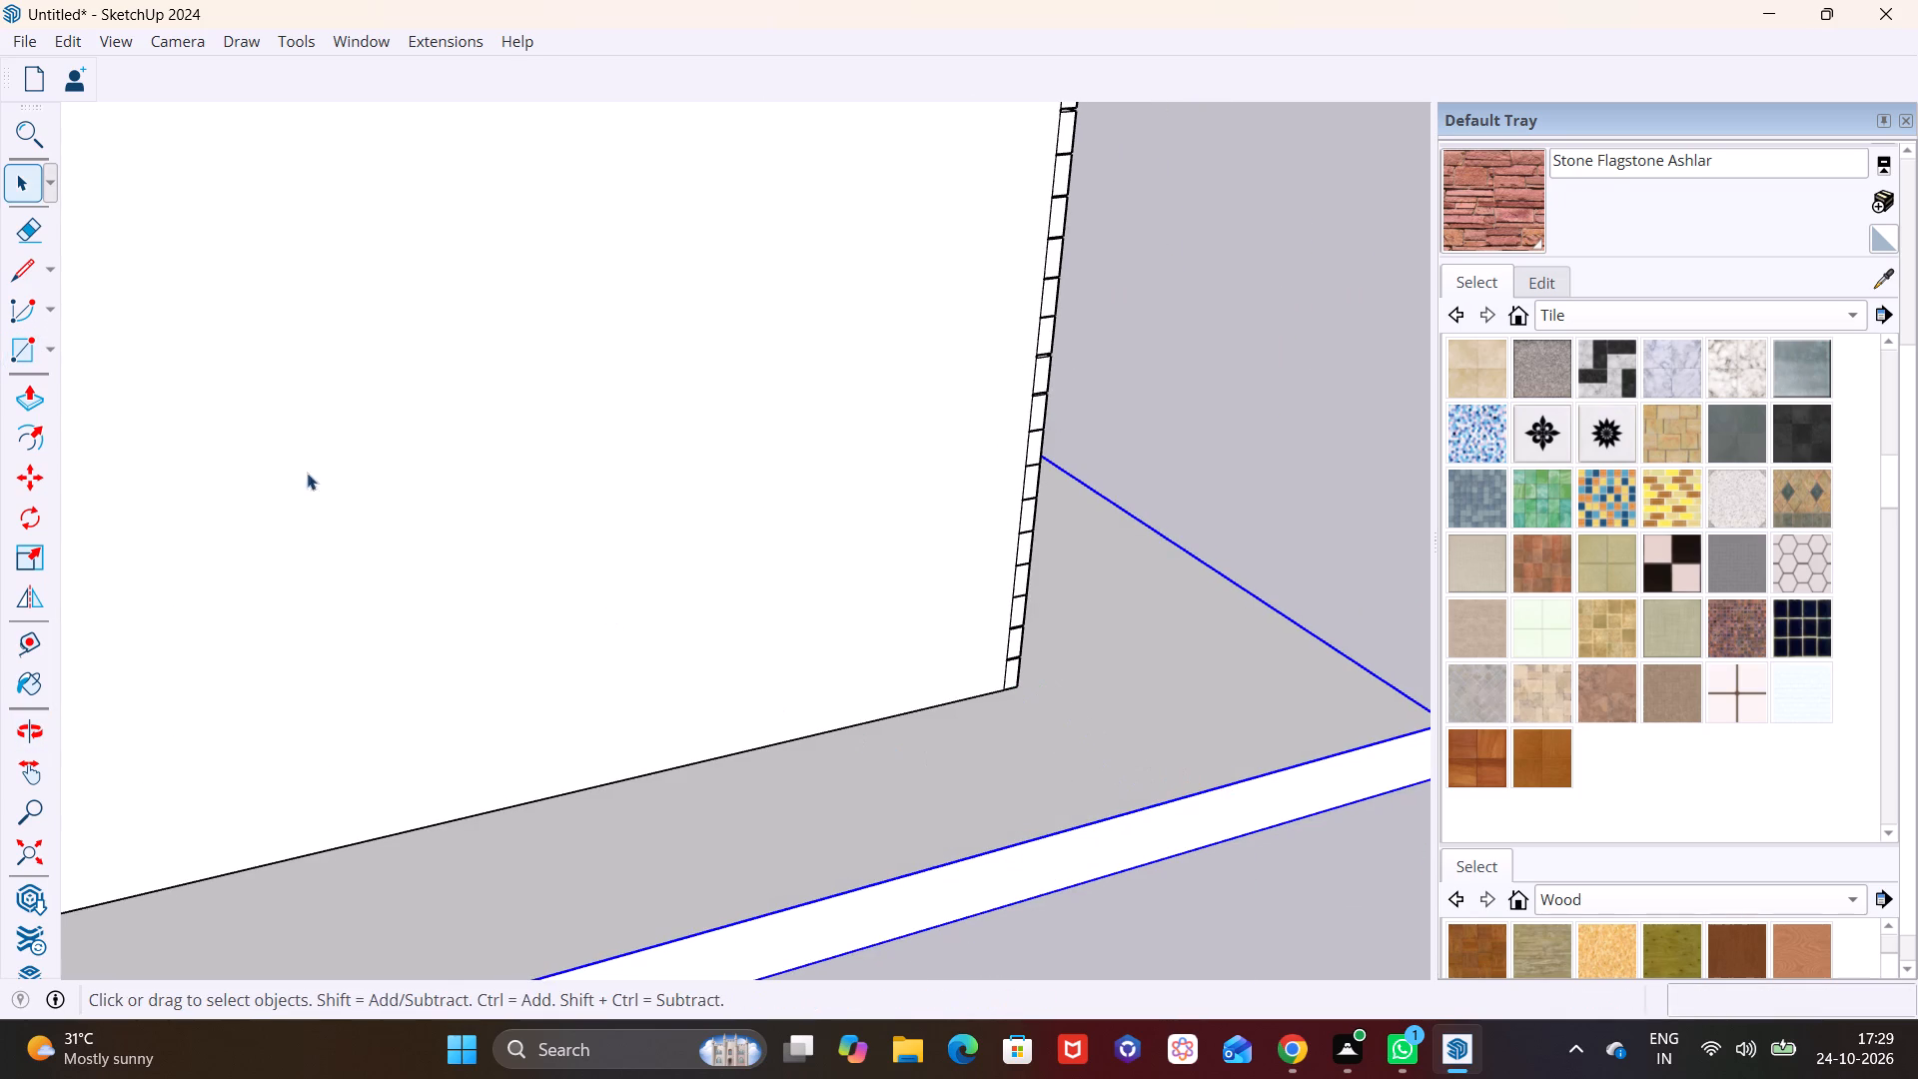
Draw a narrow rectangle about 3' 4" long on the base slab, from the plain side wall's front corner to the slab's outer edge.
{"action": "left_click", "coordinate": [44, 357]}
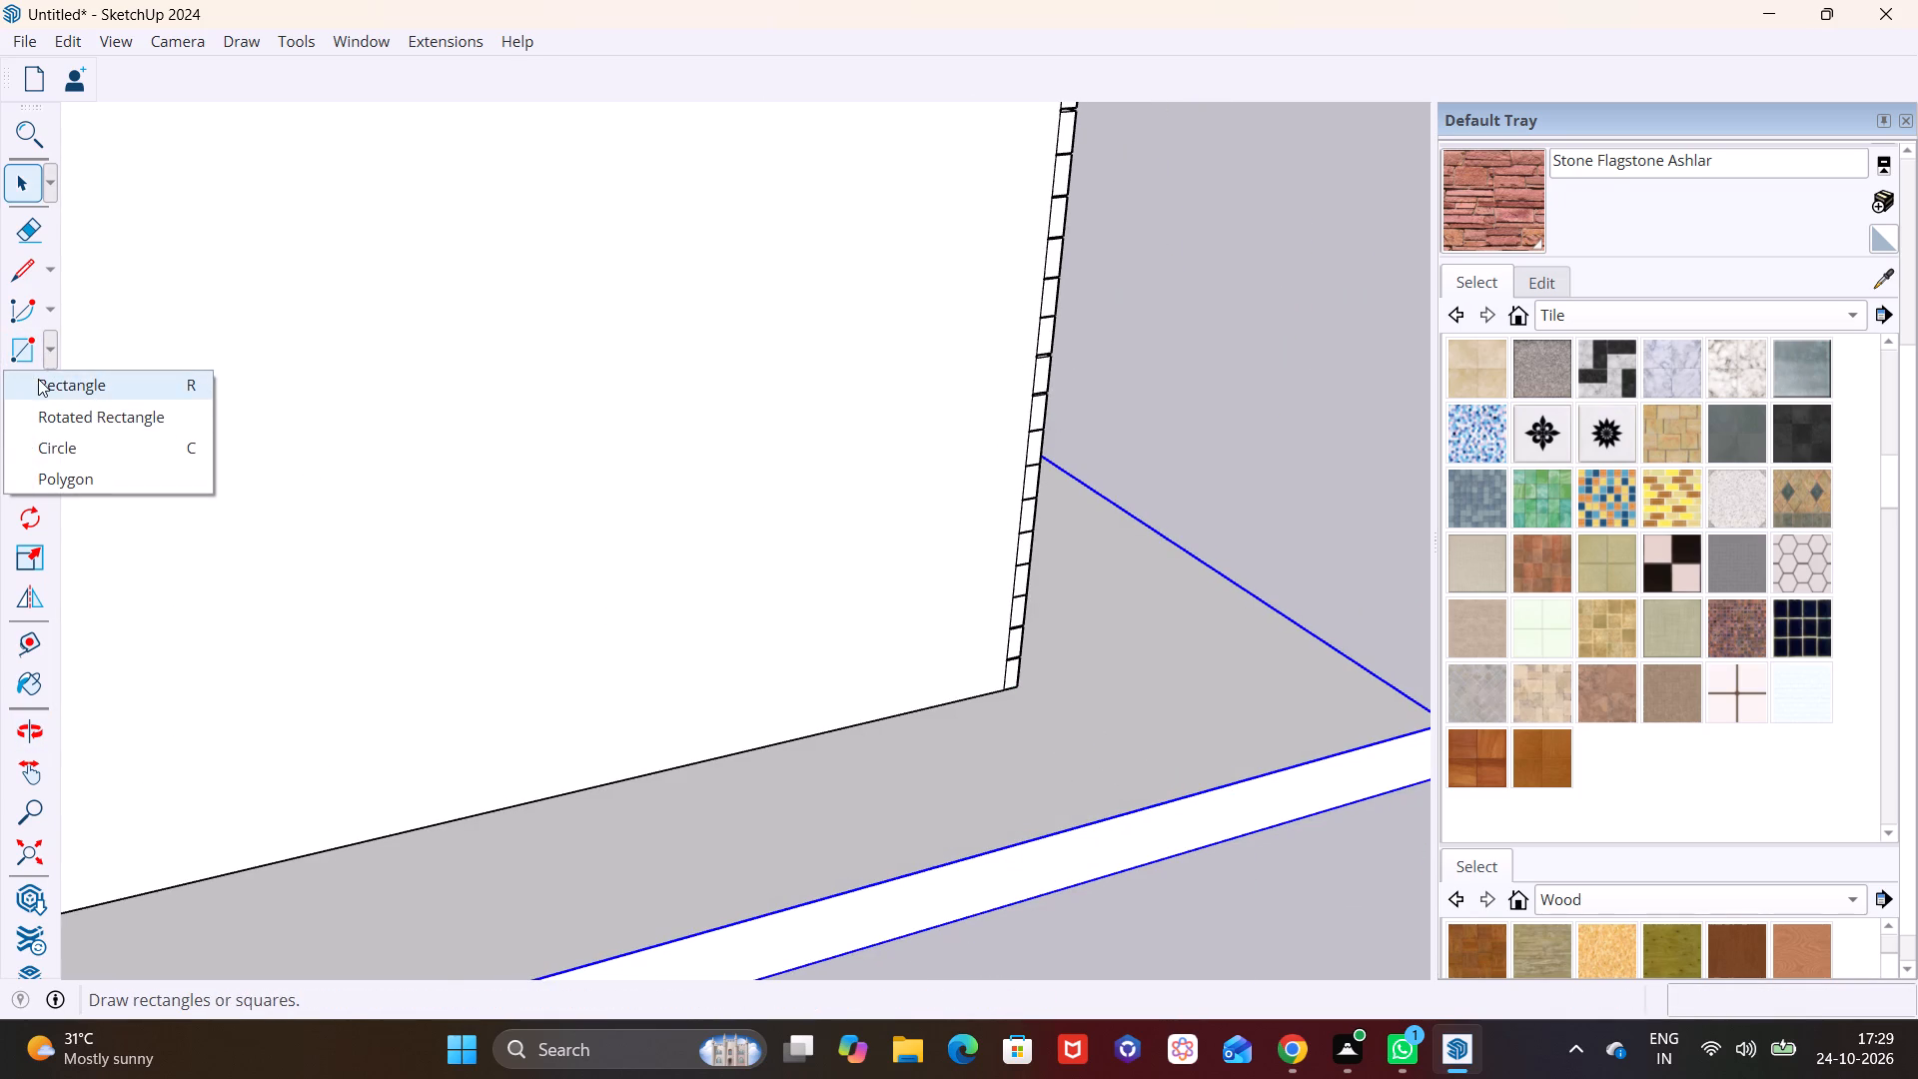
{"action": "left_click", "coordinate": [38, 379]}
{"action": "left_click", "coordinate": [1019, 694]}
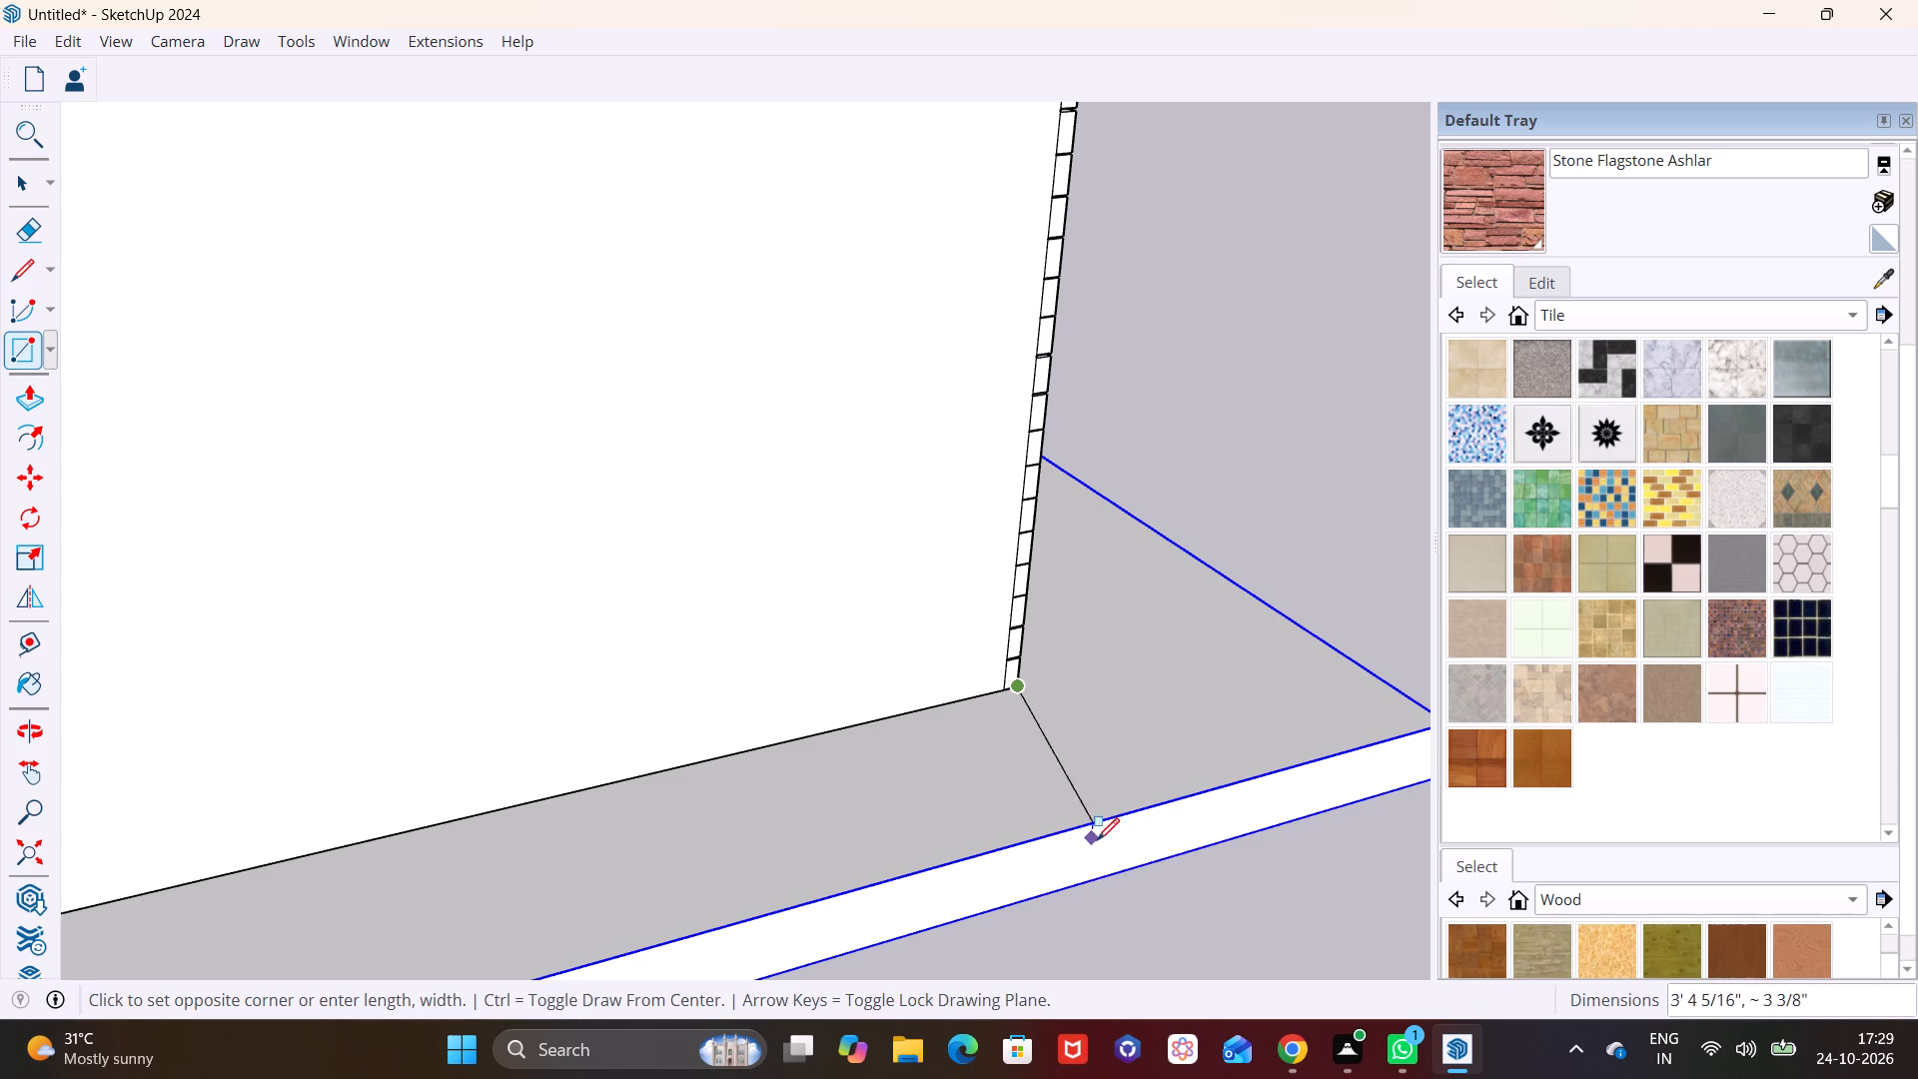
{"action": "left_click", "coordinate": [1112, 817]}
{"action": "key", "text": "space"}
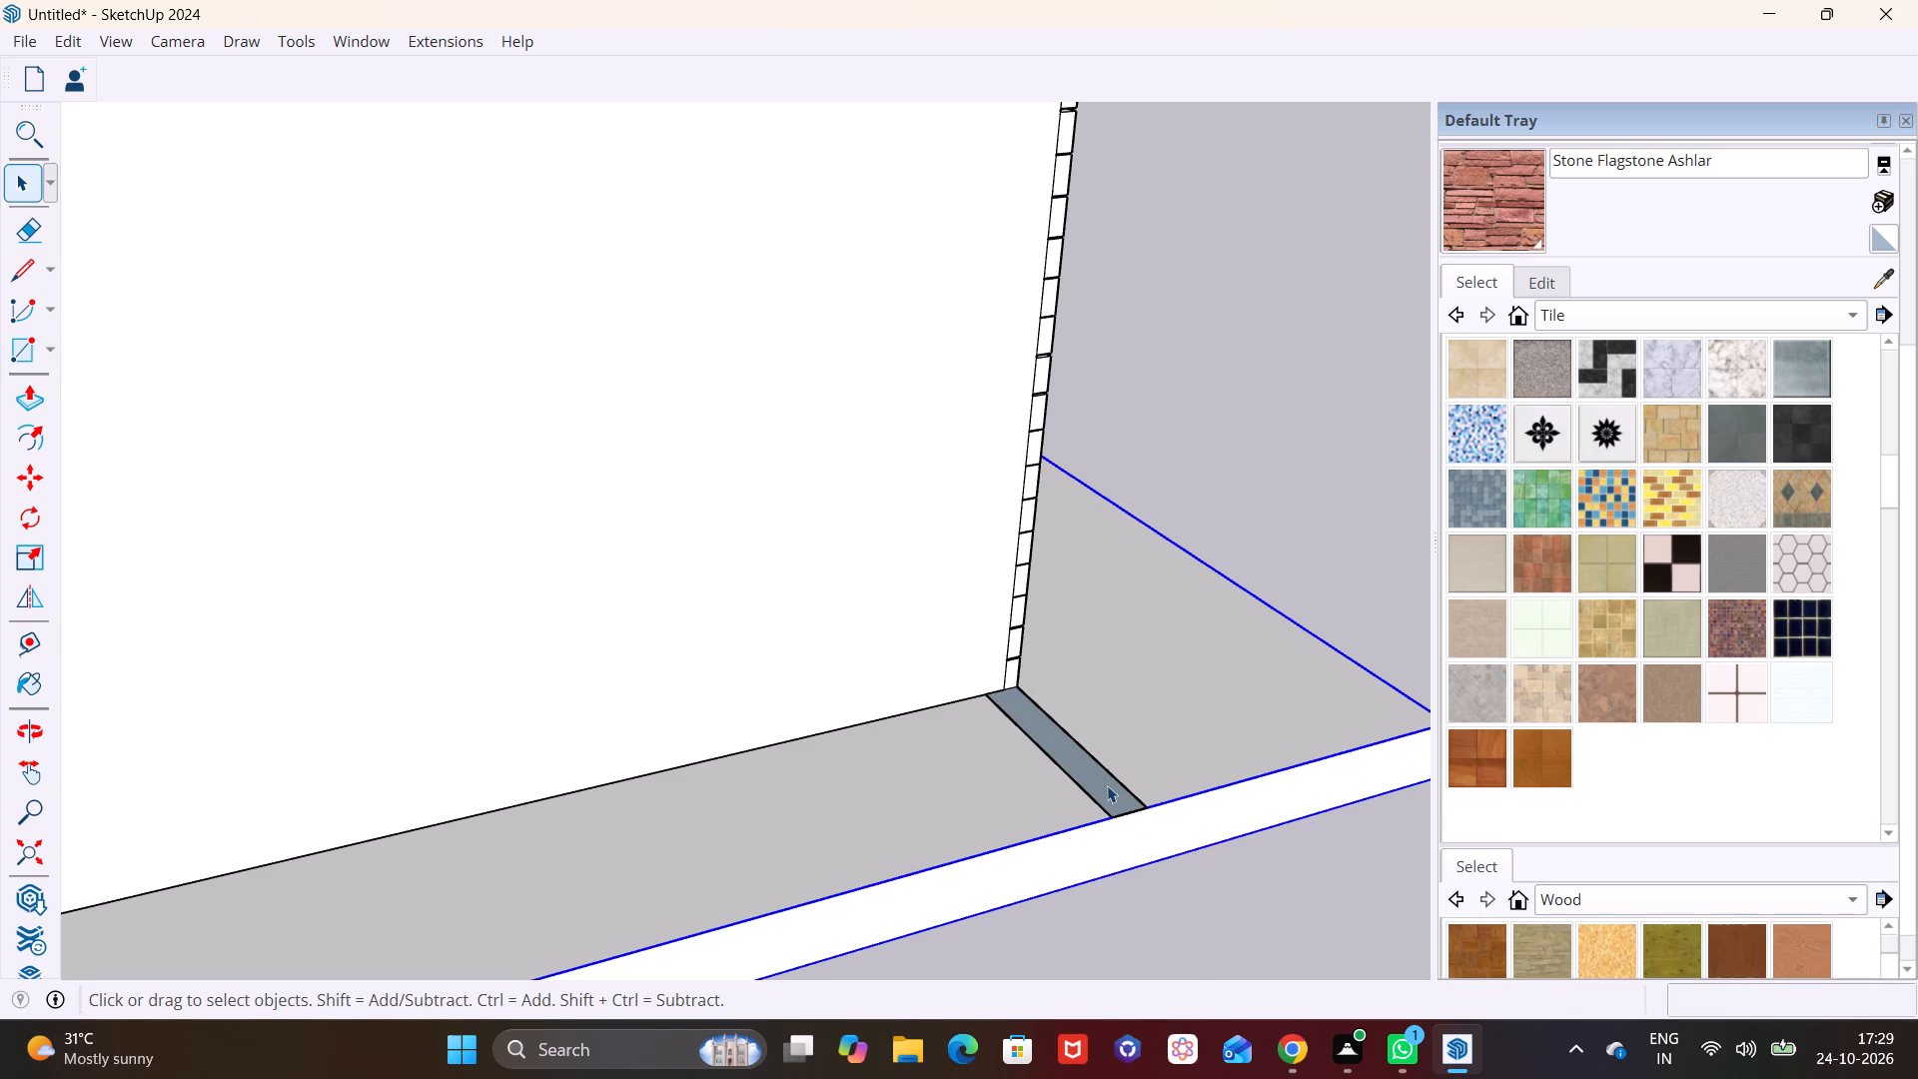
Push/Pull the narrow rectangle up about 4' 2" to form a low wall stub.
{"action": "left_click", "coordinate": [1106, 785]}
{"action": "left_click", "coordinate": [36, 389]}
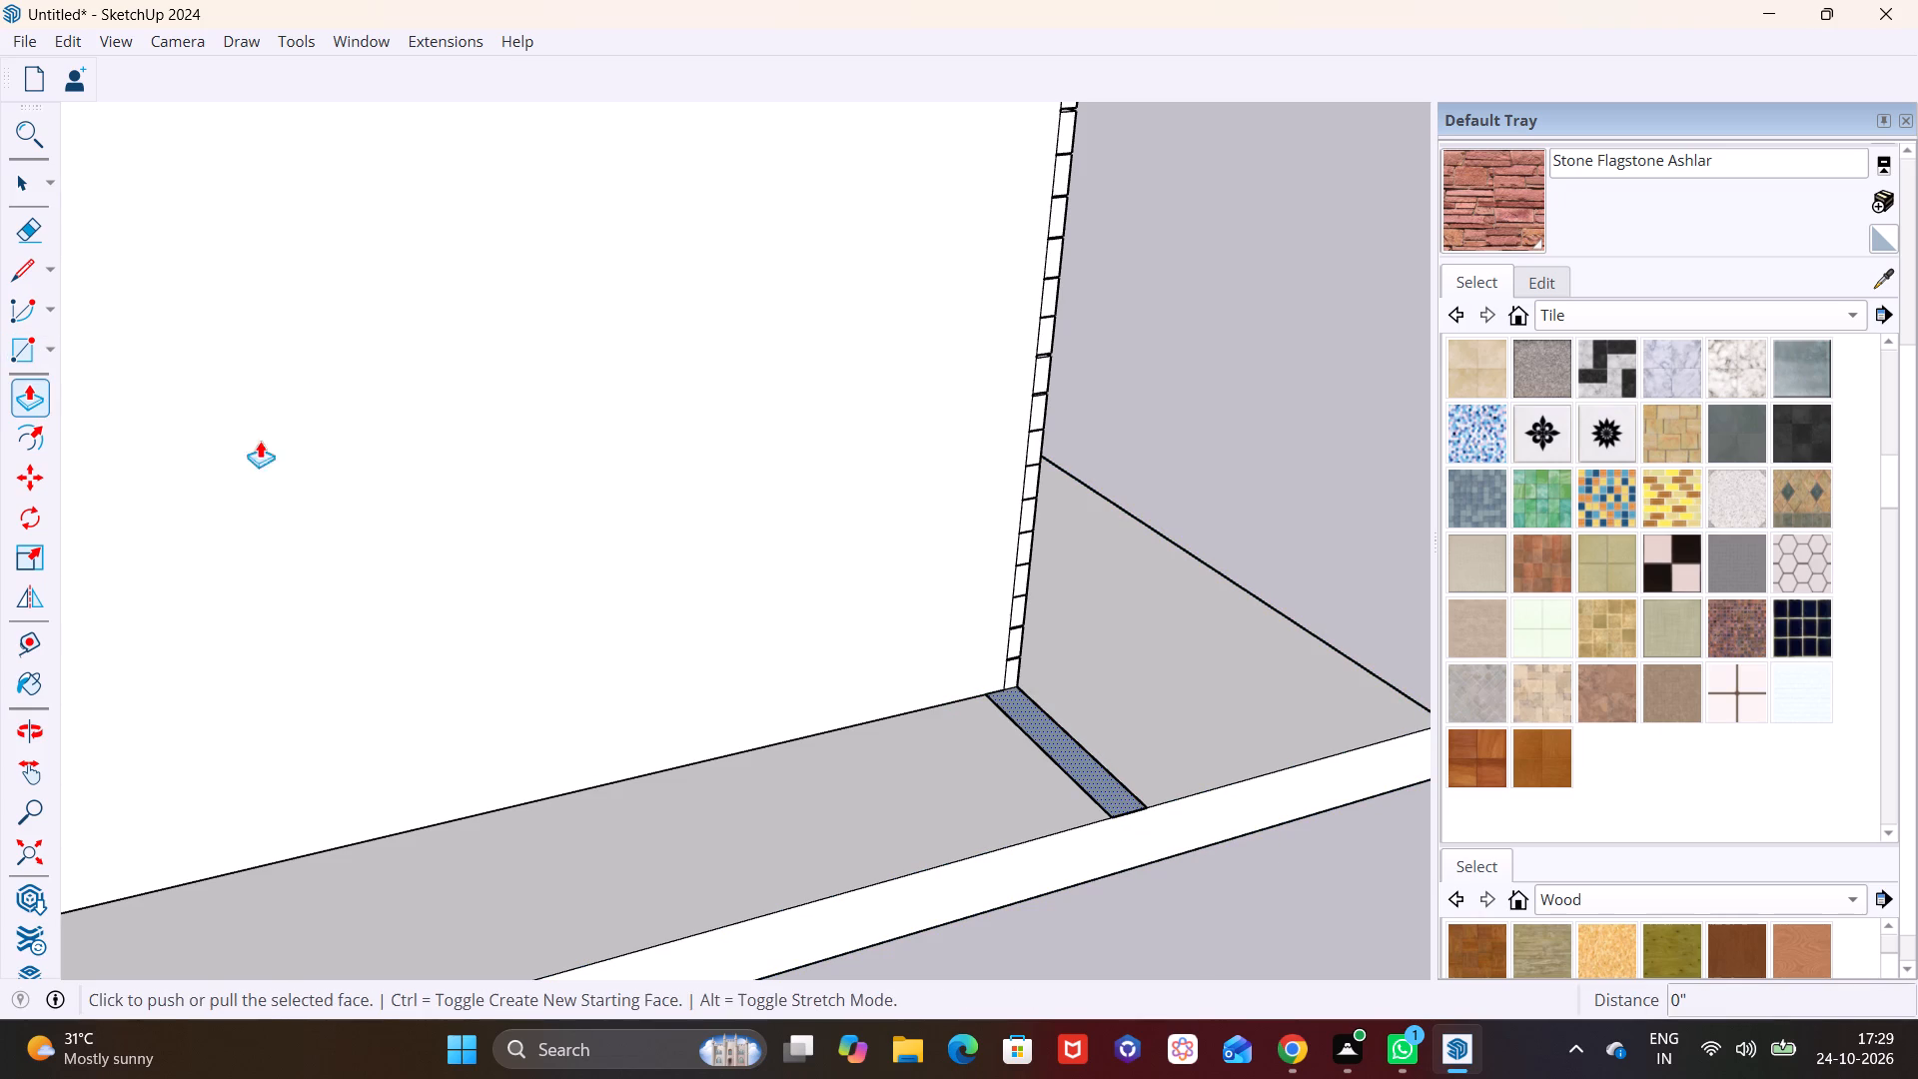
{"action": "left_click", "coordinate": [1074, 753]}
{"action": "left_click", "coordinate": [1028, 474]}
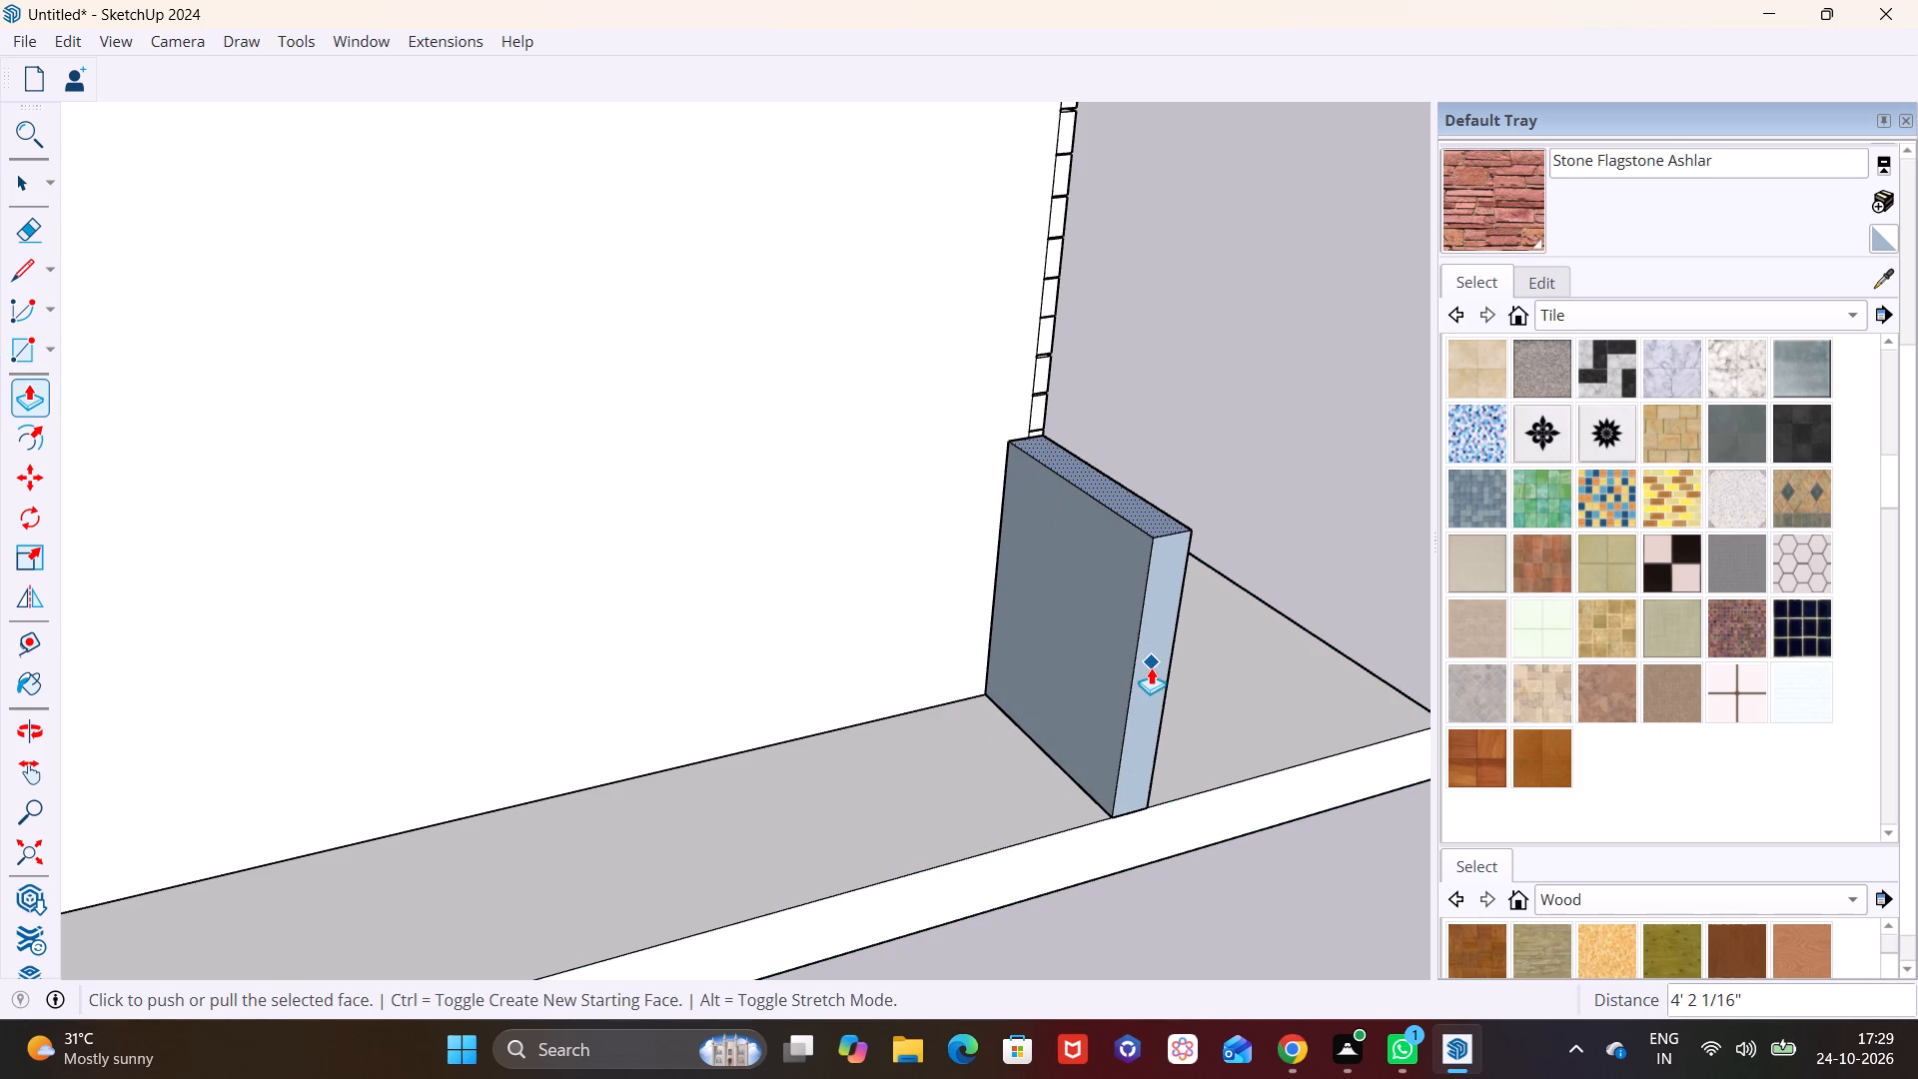
Extend the wall stub's outer end face well beyond the slab edge to make a long boundary wall beside the plain side.
{"action": "middle_click_drag", "start_coordinate": [1093, 726], "coordinate": [539, 609]}
{"action": "scroll", "coordinate": [609, 553], "scroll_direction": "down", "scroll_amount": 3}
{"action": "middle_click_drag", "start_coordinate": [645, 524], "coordinate": [754, 660], "text": "shift"}
{"action": "scroll", "coordinate": [646, 524], "scroll_direction": "down", "scroll_amount": 1, "text": "shift"}
{"action": "middle_click_drag", "start_coordinate": [649, 570], "coordinate": [697, 483]}
{"action": "scroll", "coordinate": [680, 523], "scroll_direction": "up", "scroll_amount": 3}
{"action": "key", "text": "space"}
{"action": "left_click", "coordinate": [692, 566]}
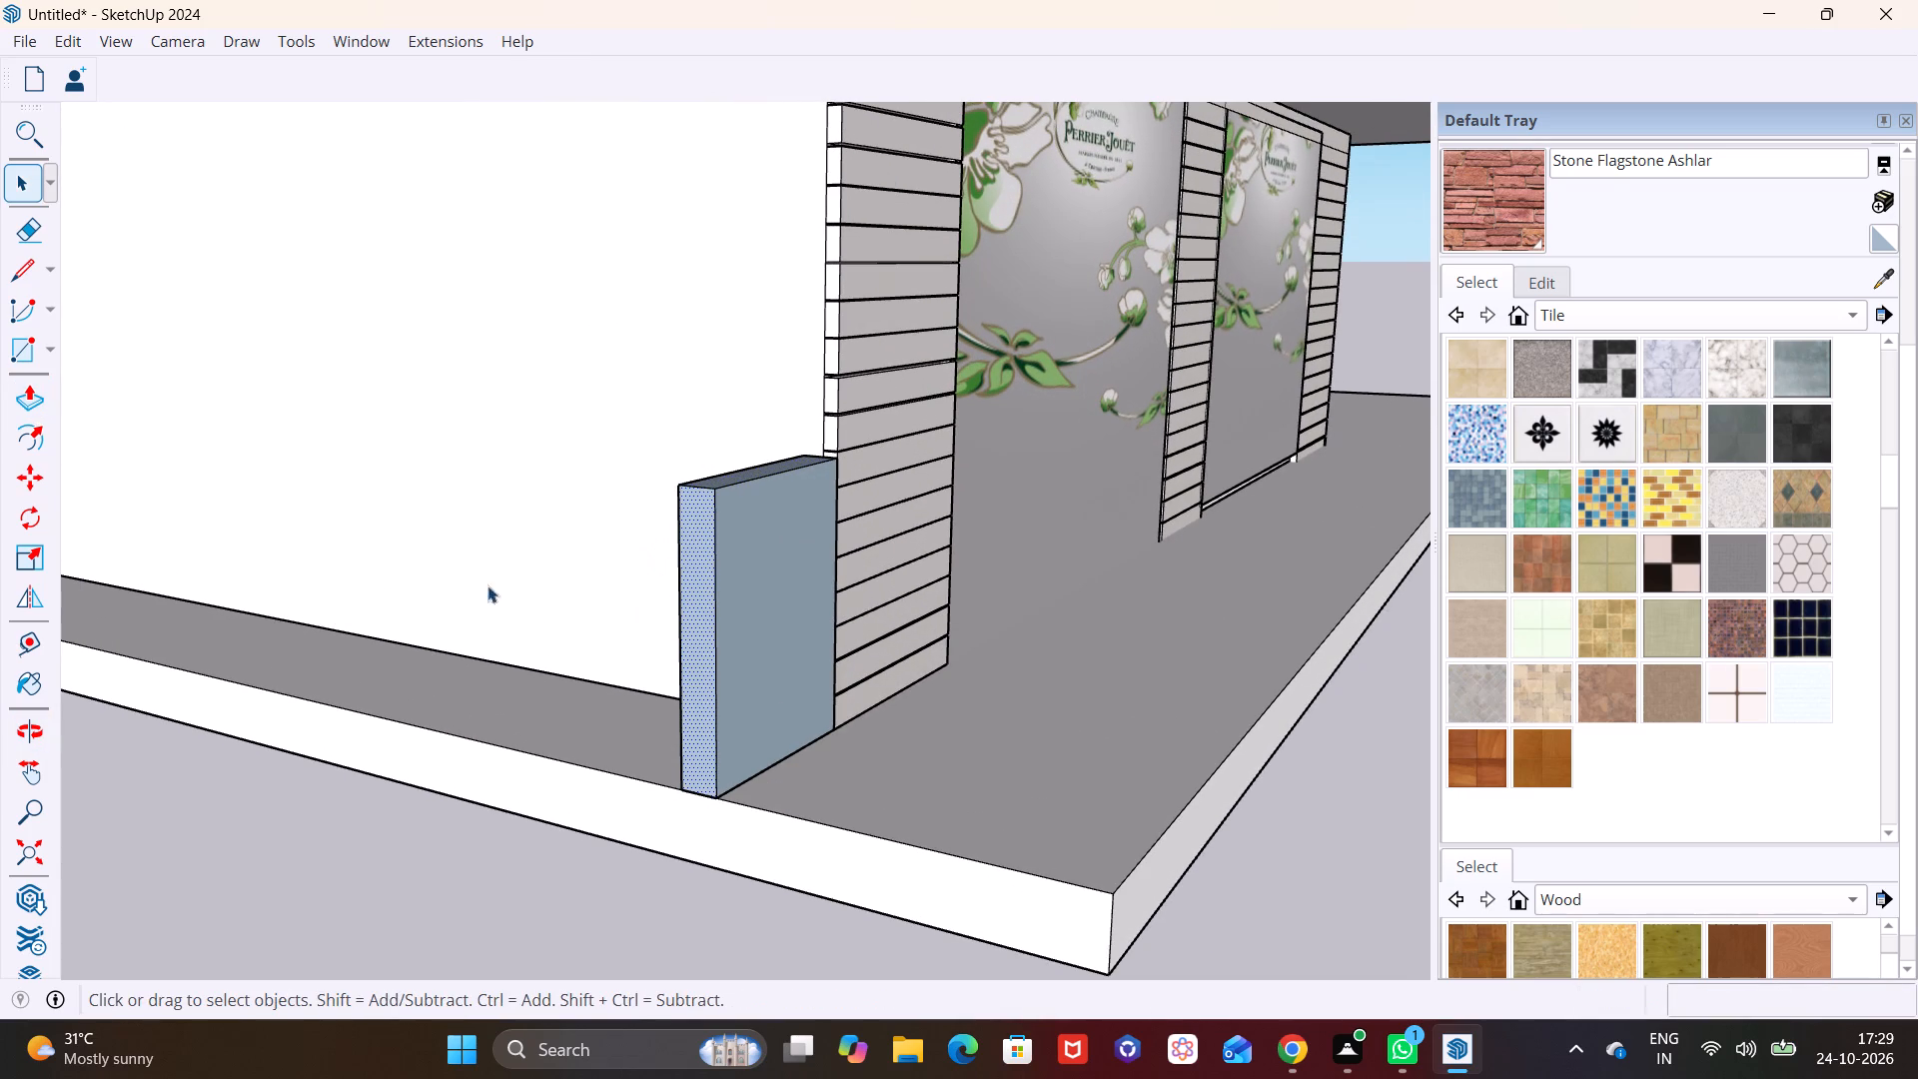
{"action": "left_click", "coordinate": [28, 391]}
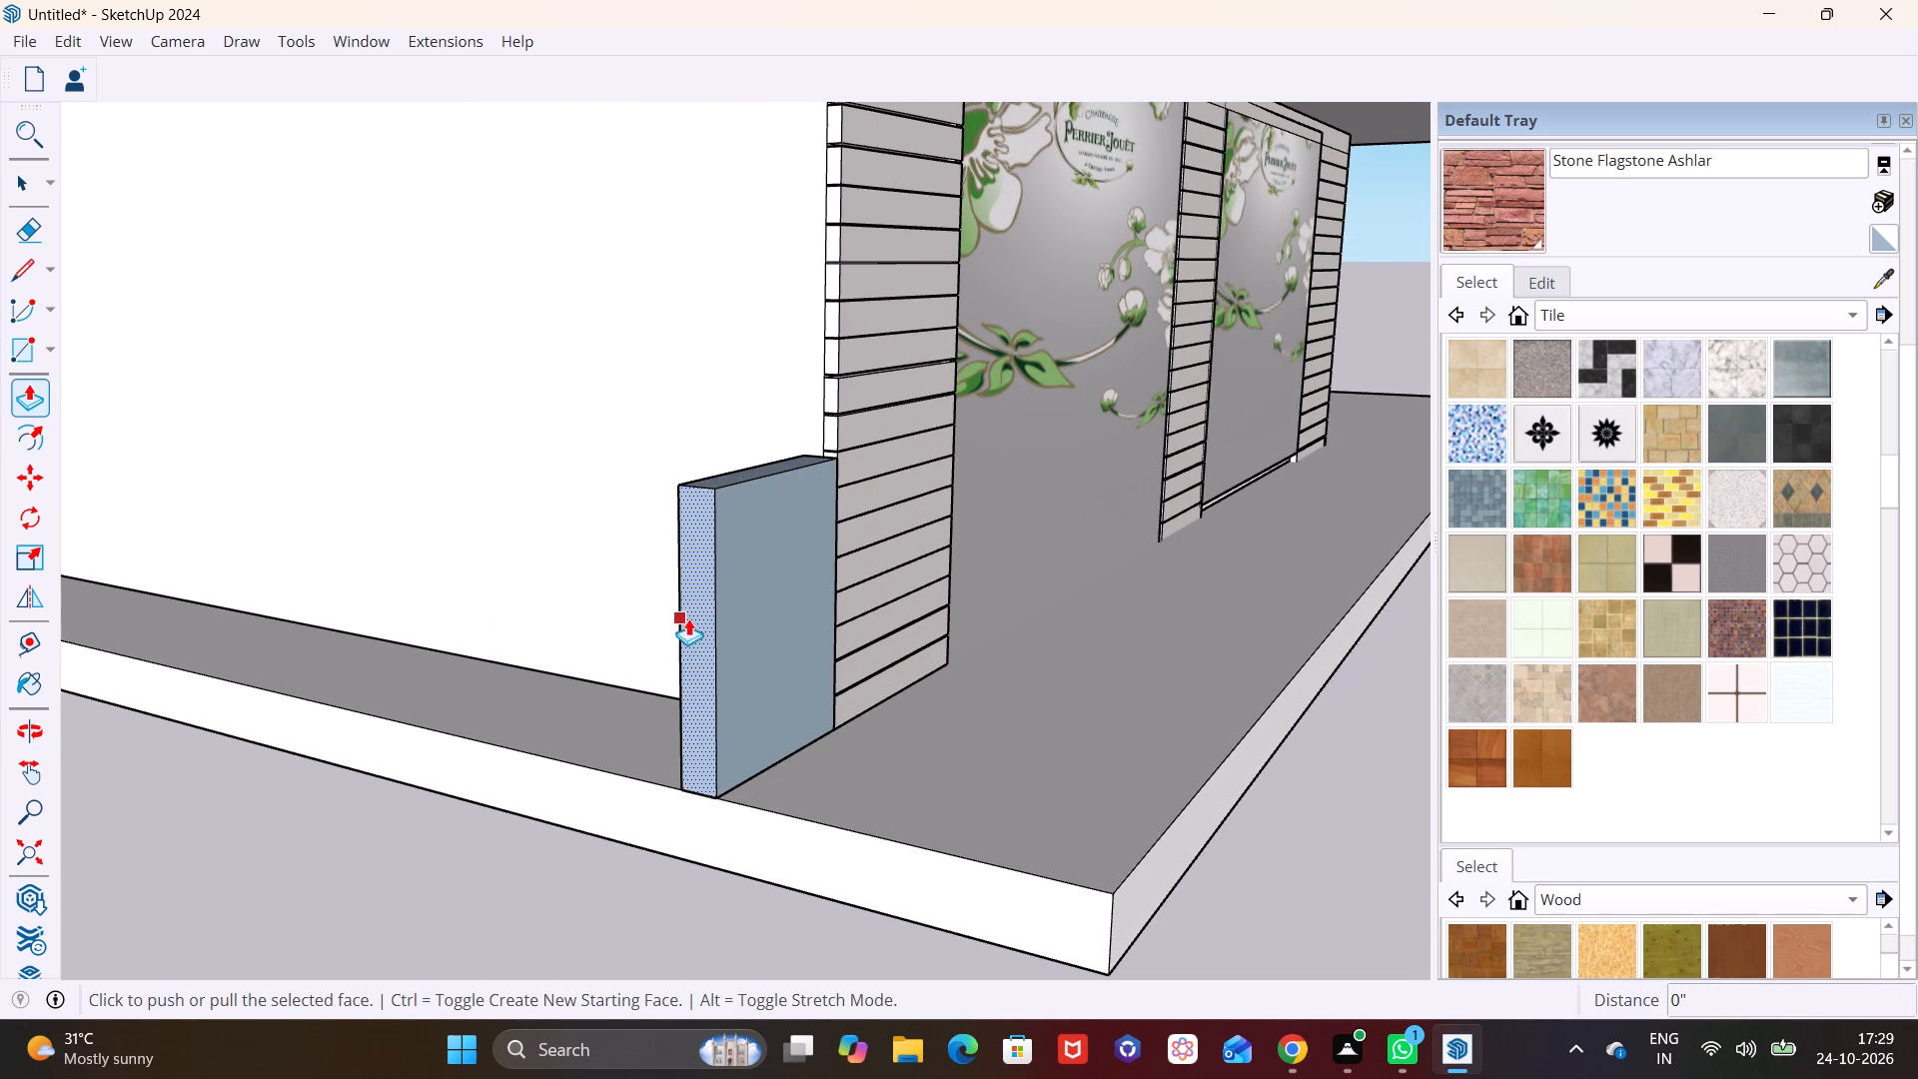
{"action": "left_click", "coordinate": [688, 618]}
{"action": "scroll", "coordinate": [401, 701], "scroll_direction": "down", "scroll_amount": 7}
{"action": "middle_click_drag", "start_coordinate": [395, 714], "coordinate": [18, 664]}
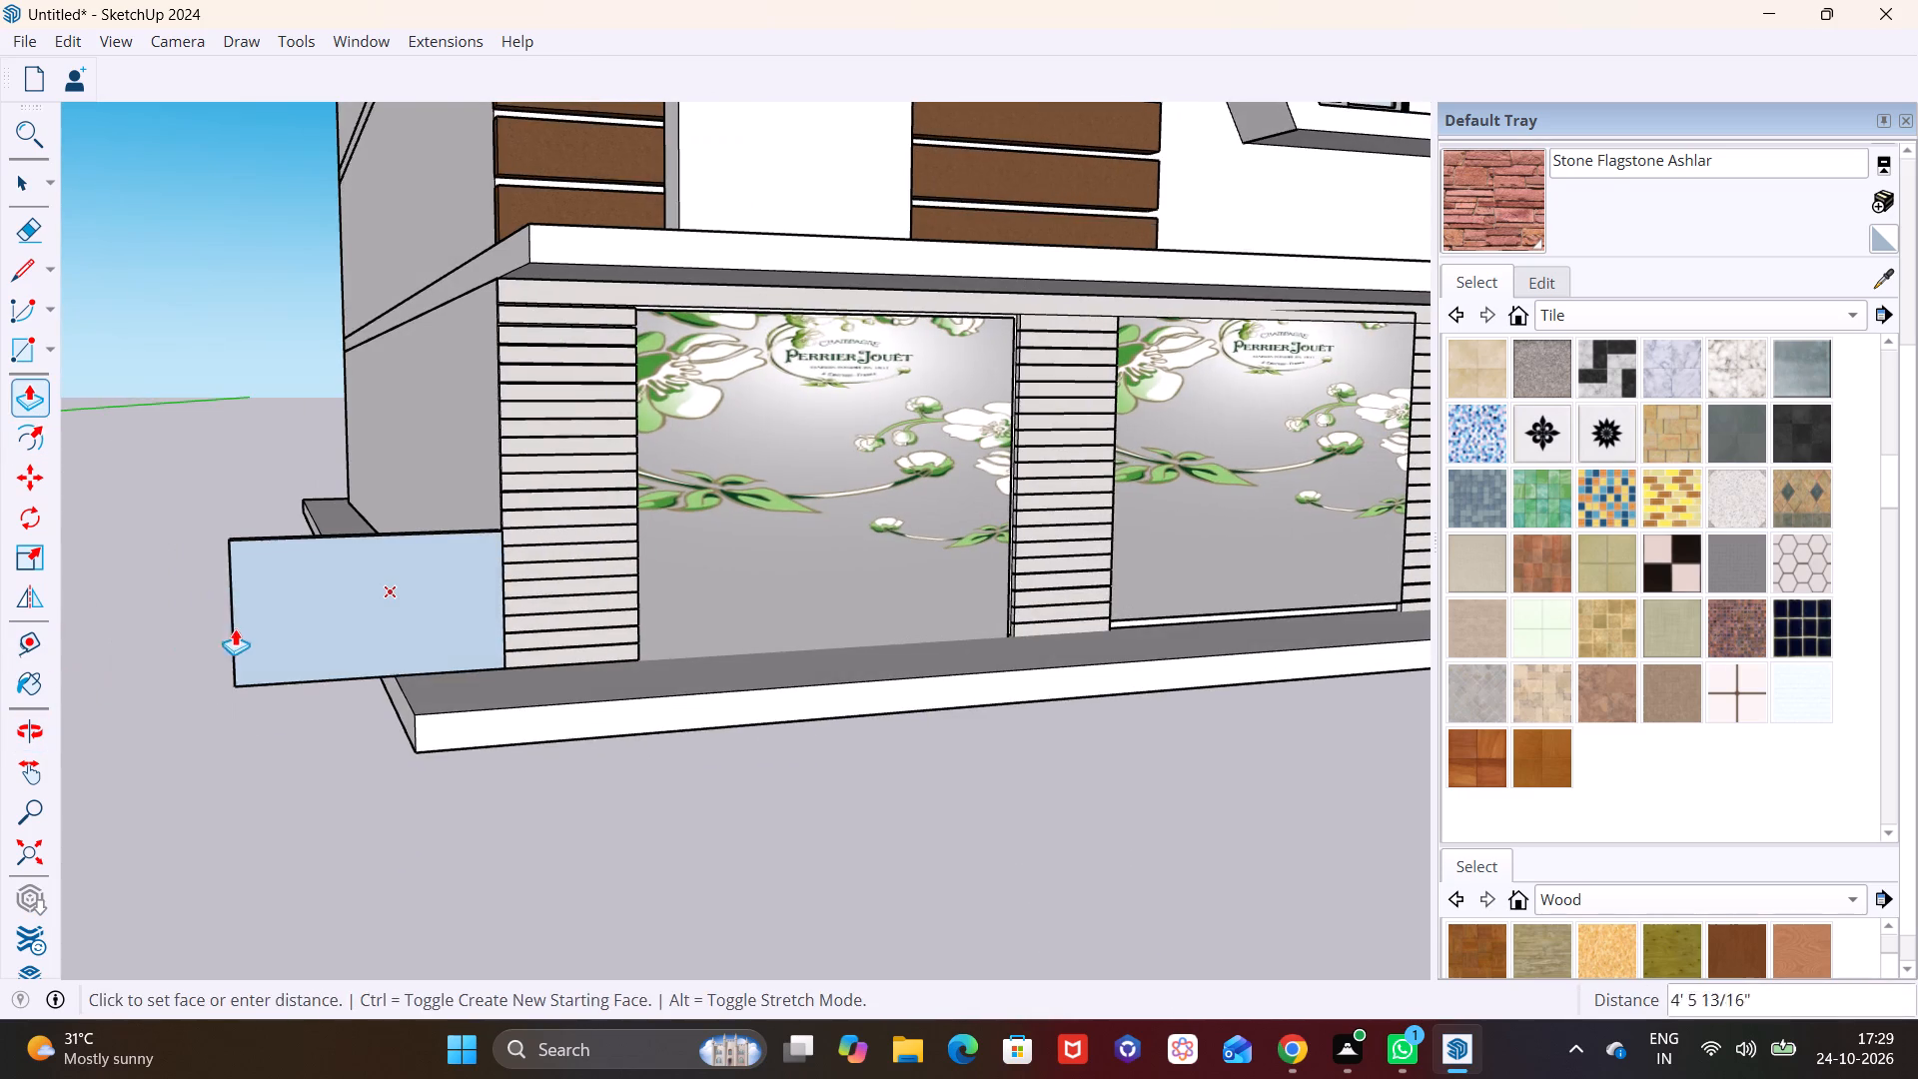
{"action": "middle_click_drag", "start_coordinate": [235, 628], "coordinate": [1234, 662], "text": "shift"}
{"action": "scroll", "coordinate": [513, 677], "scroll_direction": "down", "scroll_amount": 3}
{"action": "left_click", "coordinate": [513, 677]}
{"action": "key", "text": "space"}
Open the base slab for editing and extend its side face outward about 24' 9 1/2" under the new boundary wall.
{"action": "scroll", "coordinate": [1330, 768], "scroll_direction": "up", "scroll_amount": 2}
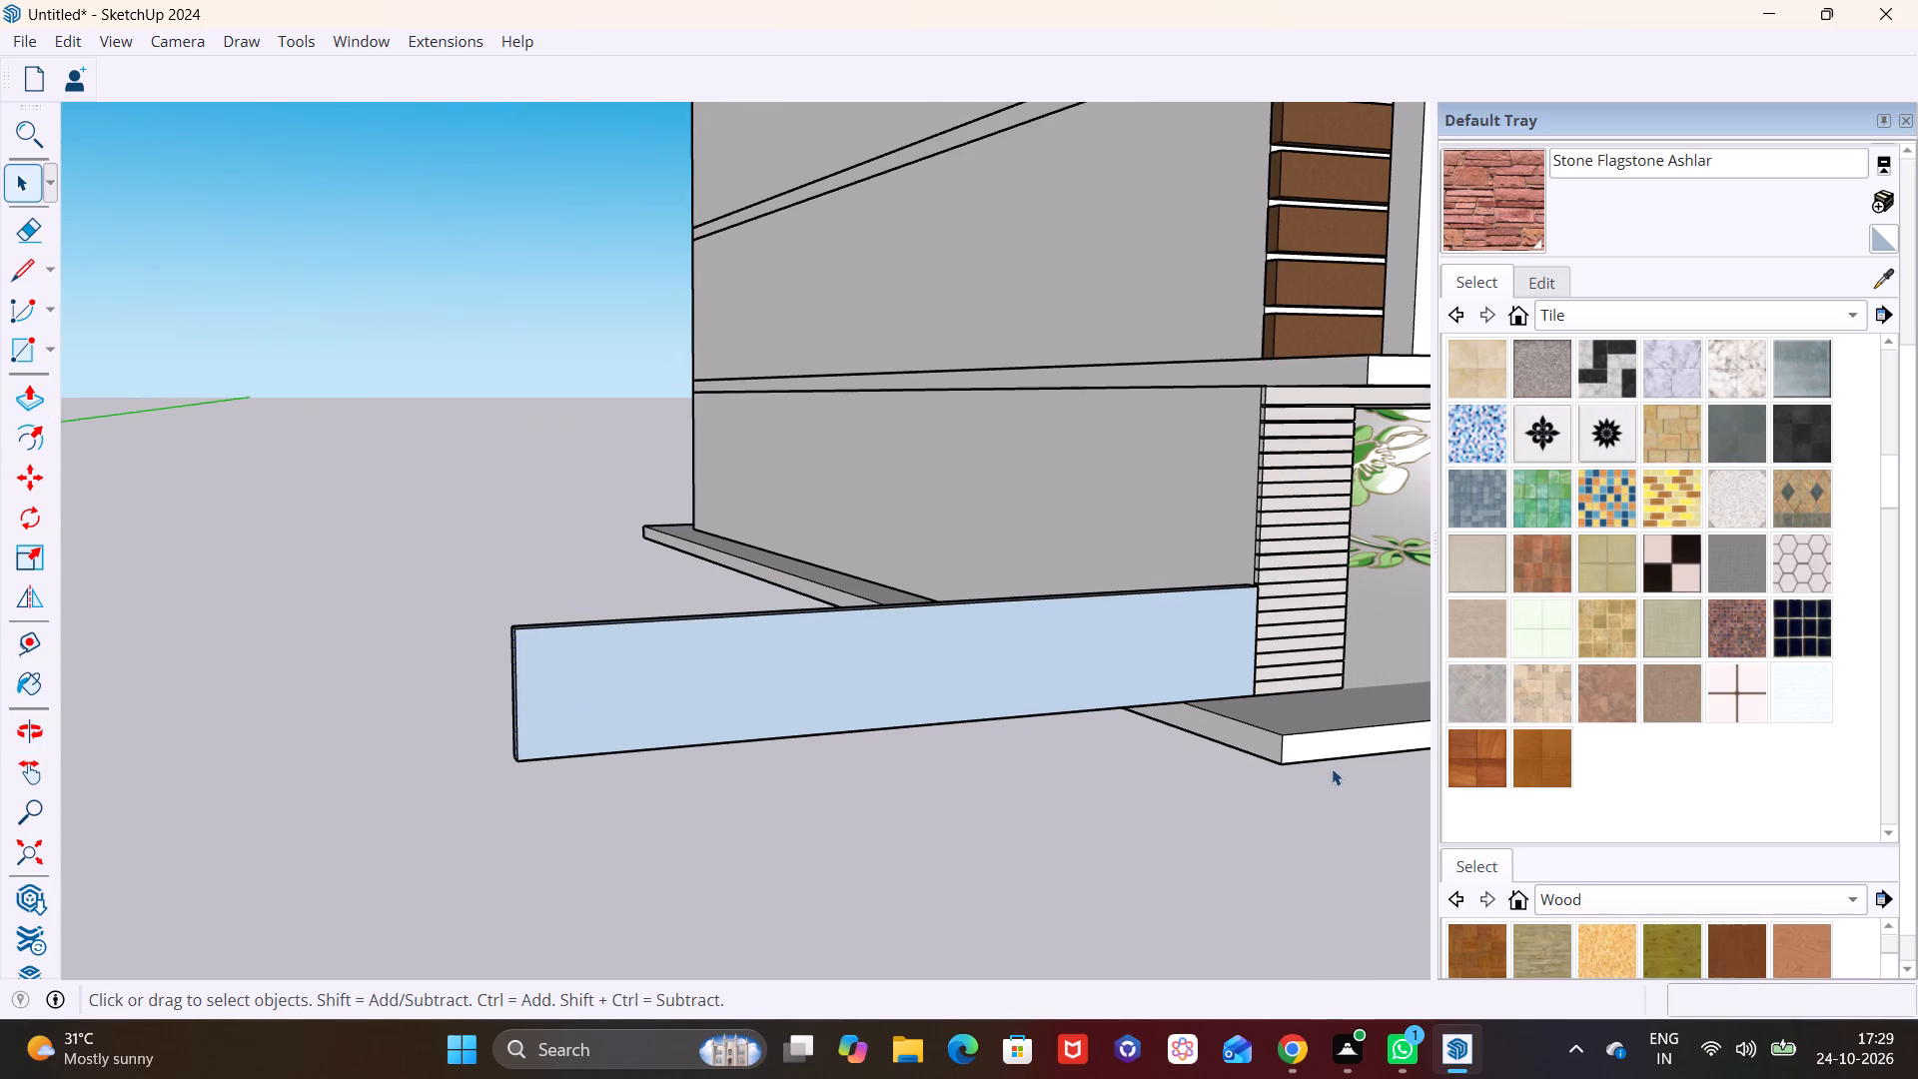
{"action": "scroll", "coordinate": [1332, 768], "scroll_direction": "up", "scroll_amount": 6}
{"action": "key", "text": "space"}
{"action": "triple_click", "coordinate": [1246, 736]}
{"action": "left_click", "coordinate": [1227, 726]}
{"action": "left_click", "coordinate": [1229, 727]}
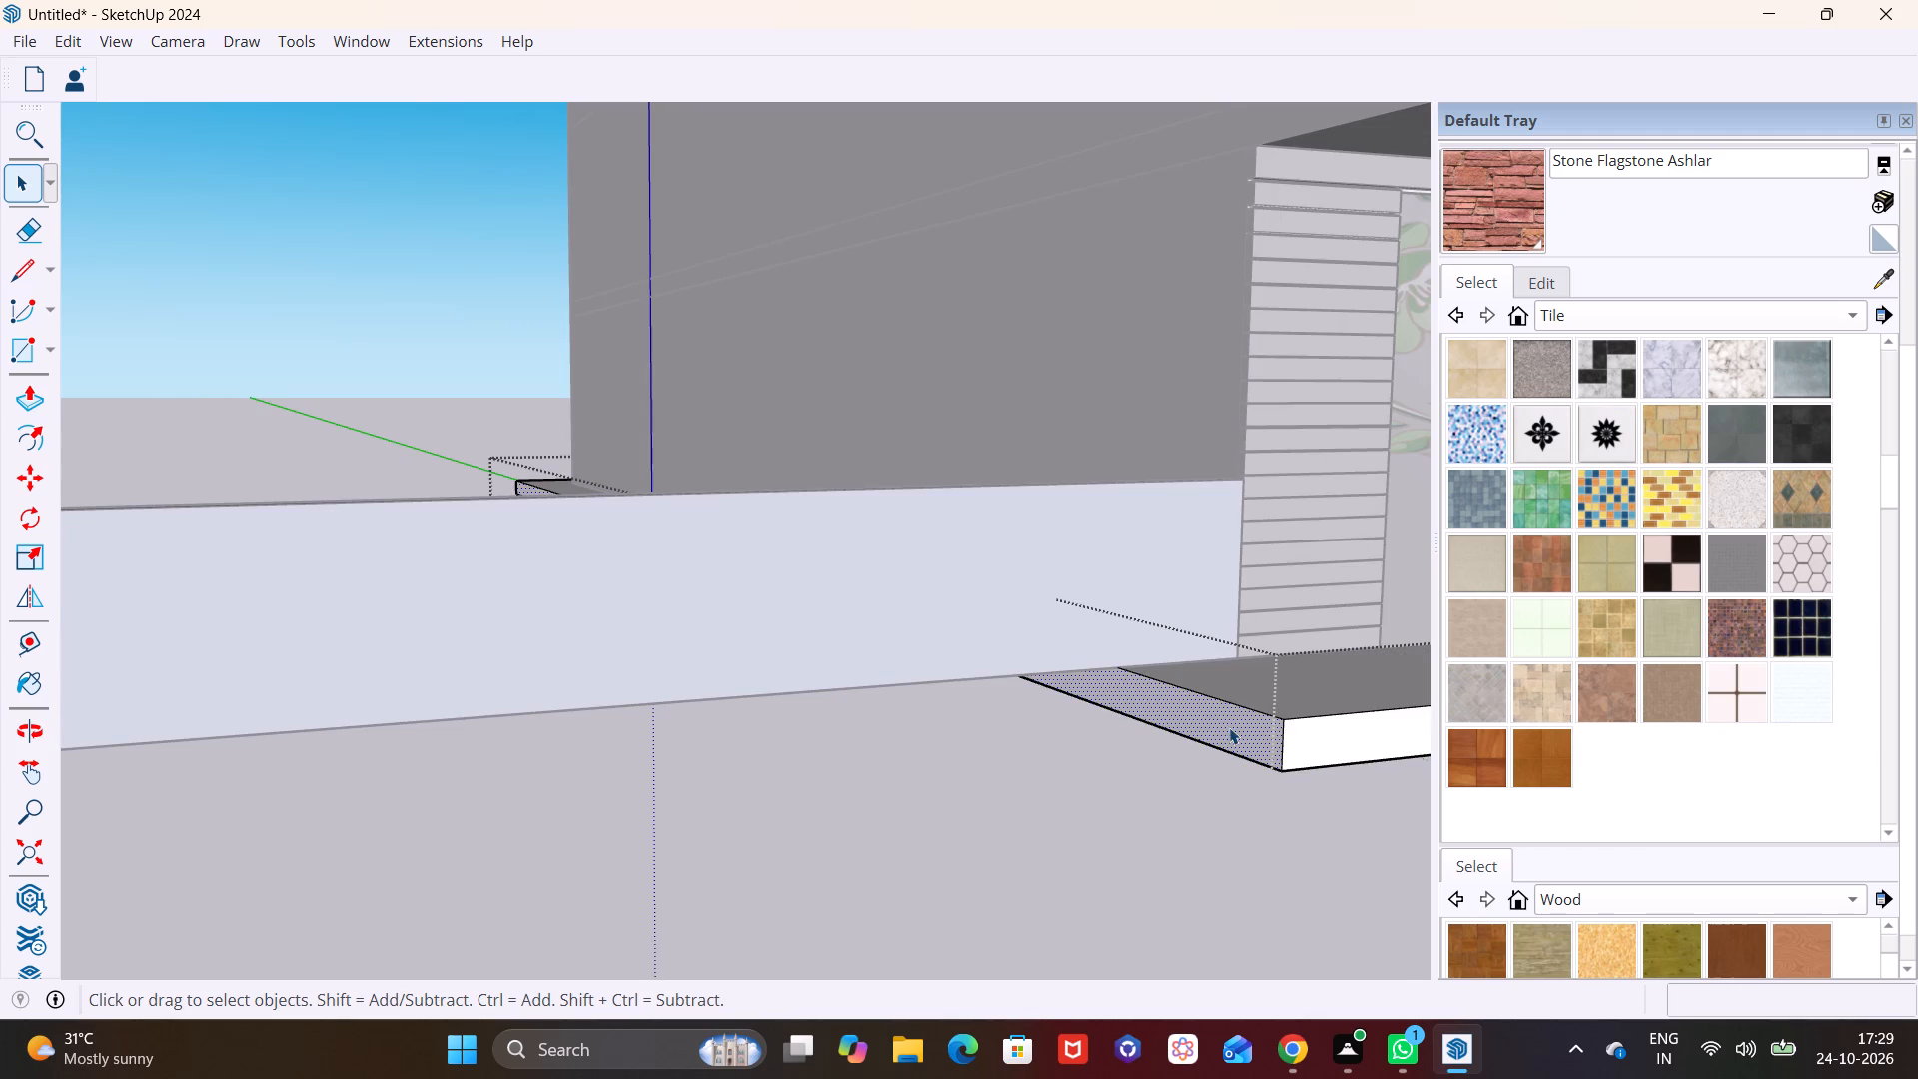
{"action": "left_click", "coordinate": [31, 382]}
{"action": "left_click", "coordinate": [1243, 713]}
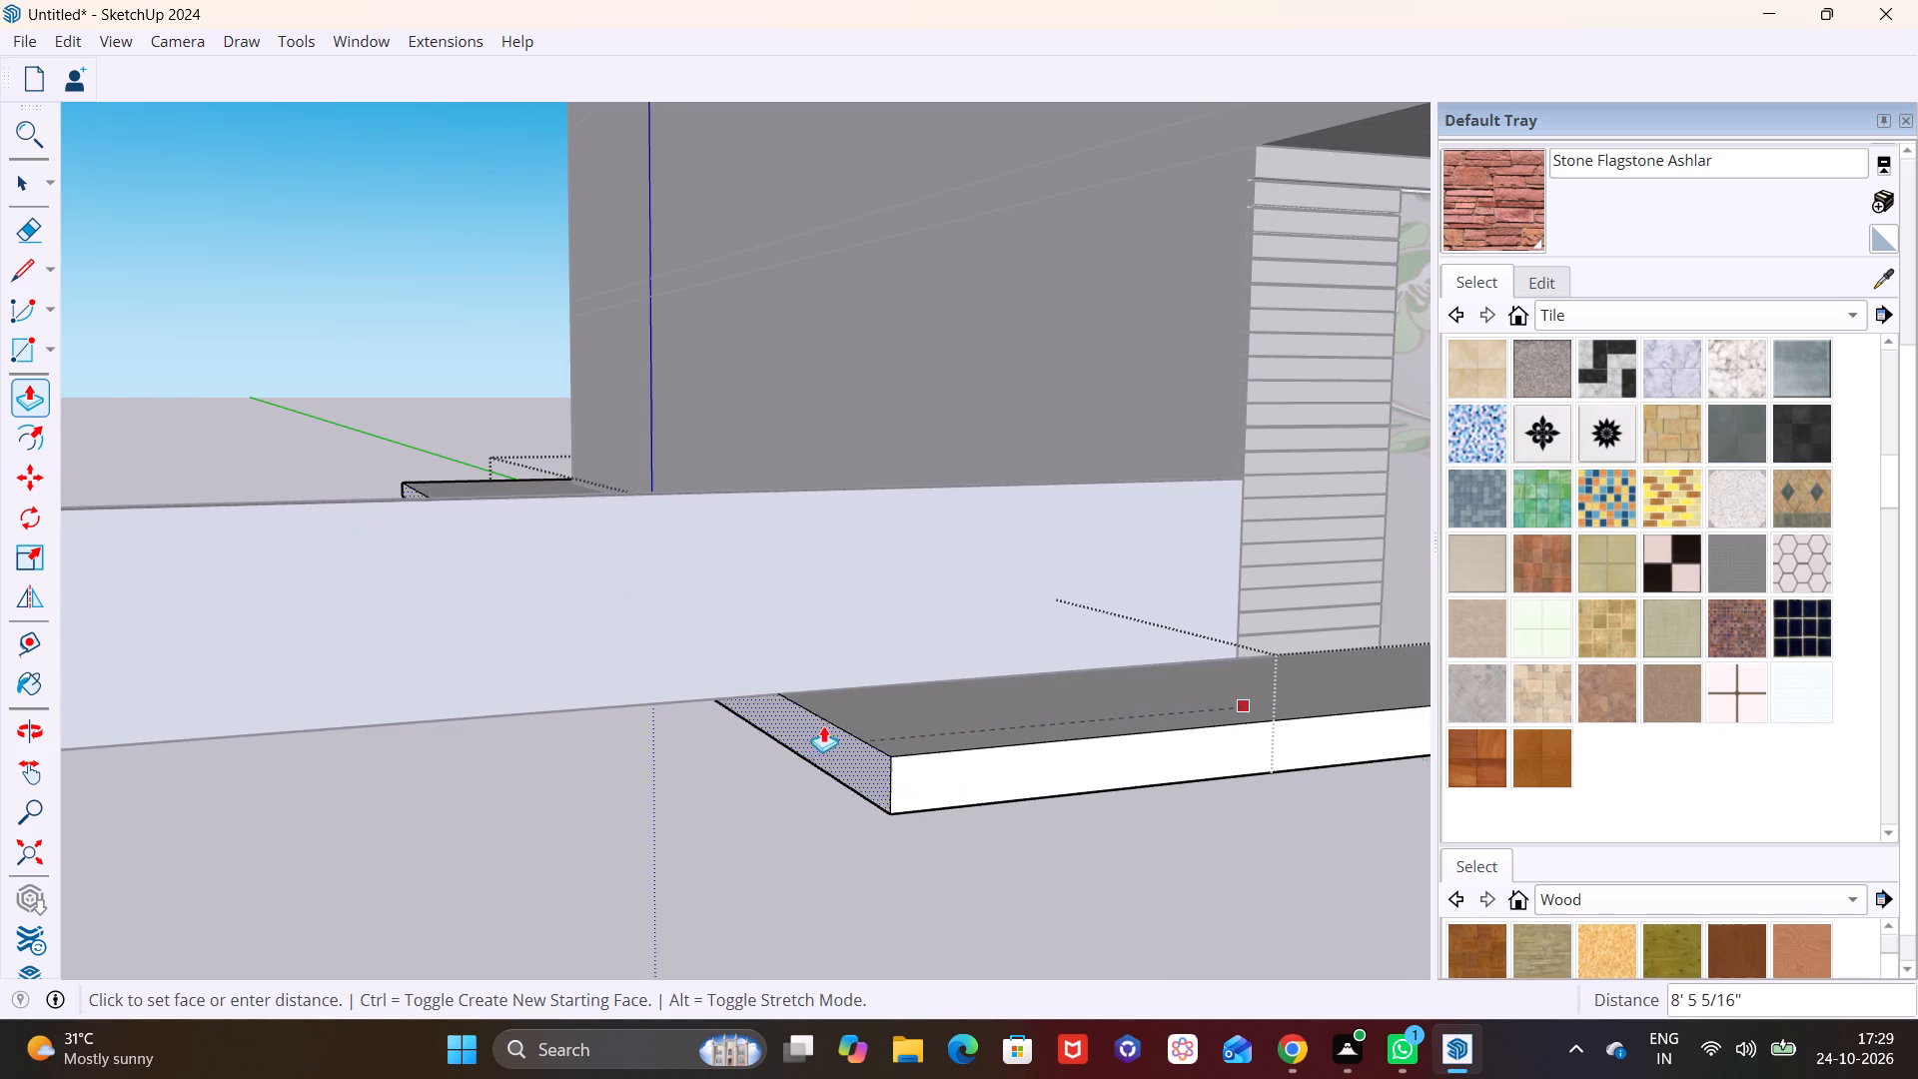
{"action": "scroll", "coordinate": [560, 718], "scroll_direction": "down", "scroll_amount": 6}
{"action": "left_click", "coordinate": [163, 722]}
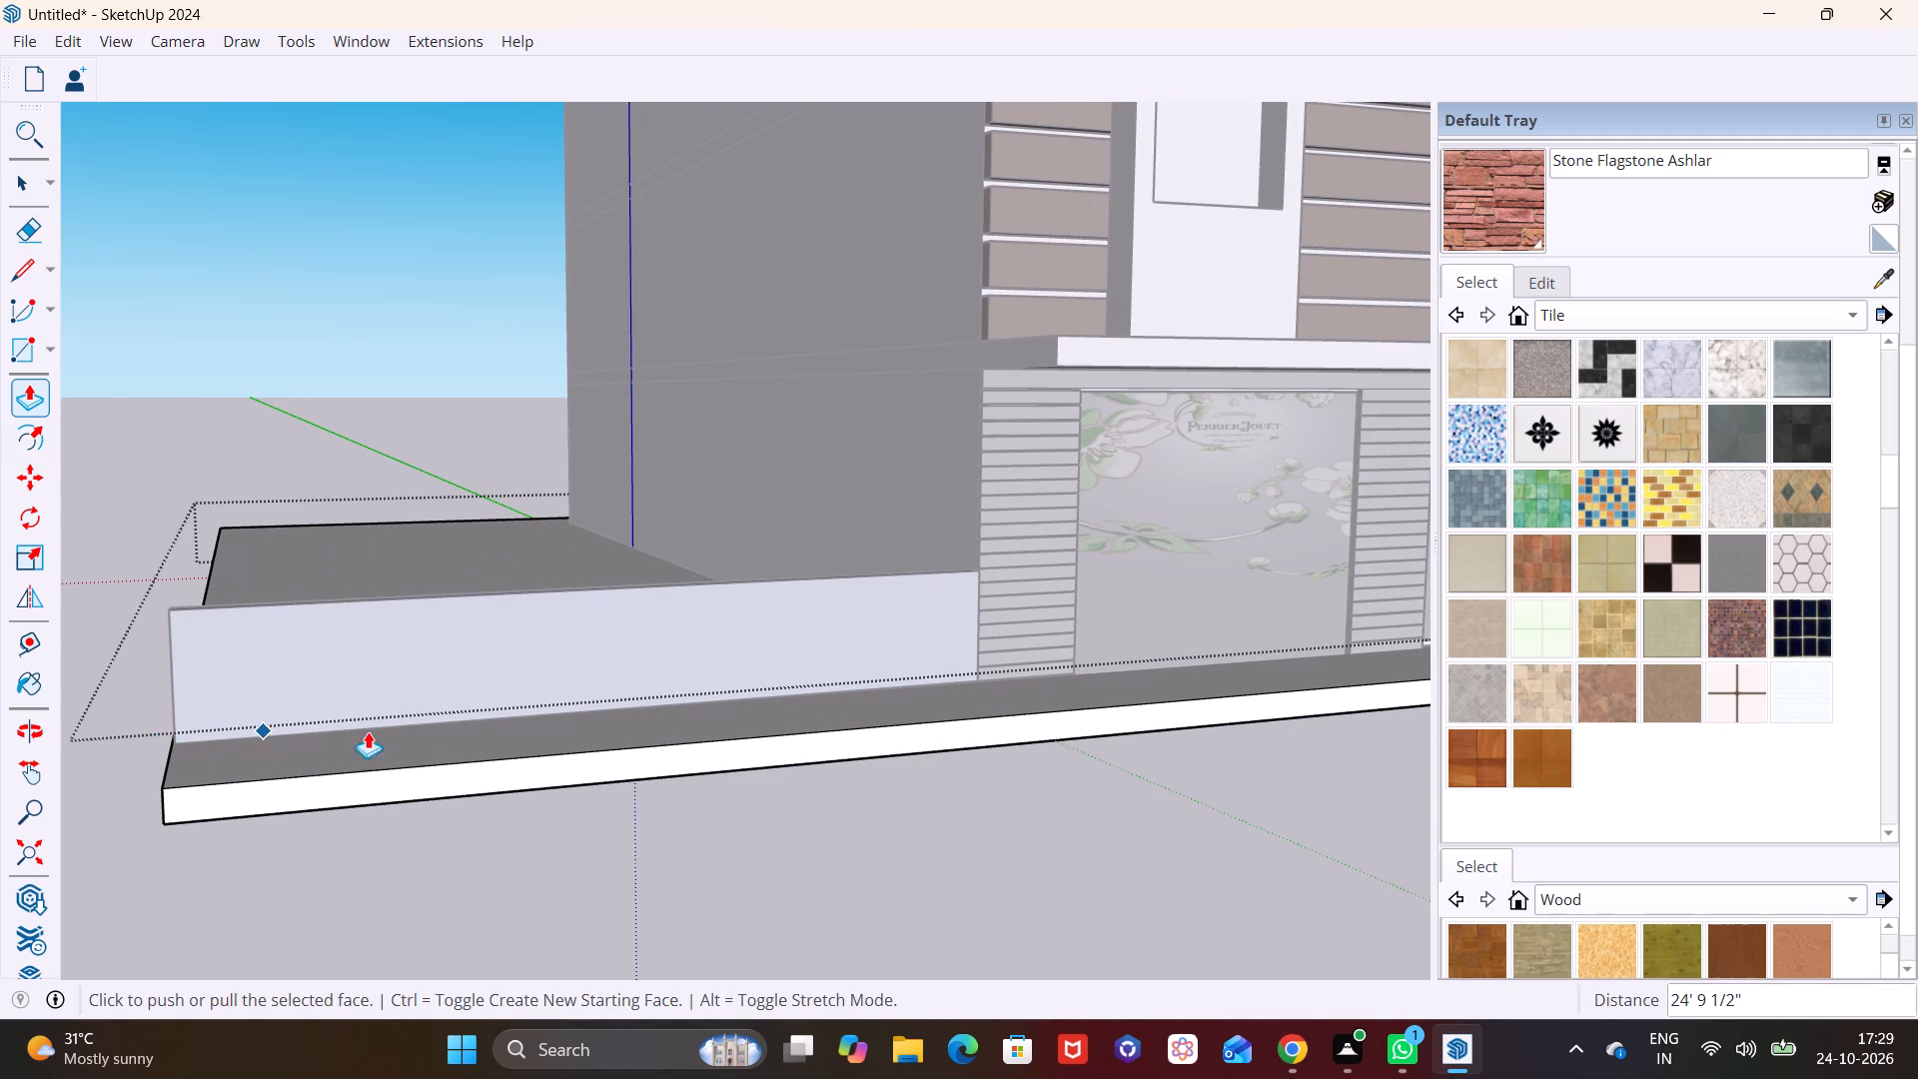
{"action": "middle_click_drag", "start_coordinate": [754, 710], "coordinate": [478, 705]}
{"action": "scroll", "coordinate": [593, 659], "scroll_direction": "down", "scroll_amount": 3}
{"action": "middle_click_drag", "start_coordinate": [716, 719], "coordinate": [526, 727], "text": "shift"}
{"action": "key", "text": "space"}
{"action": "left_click", "coordinate": [644, 772]}
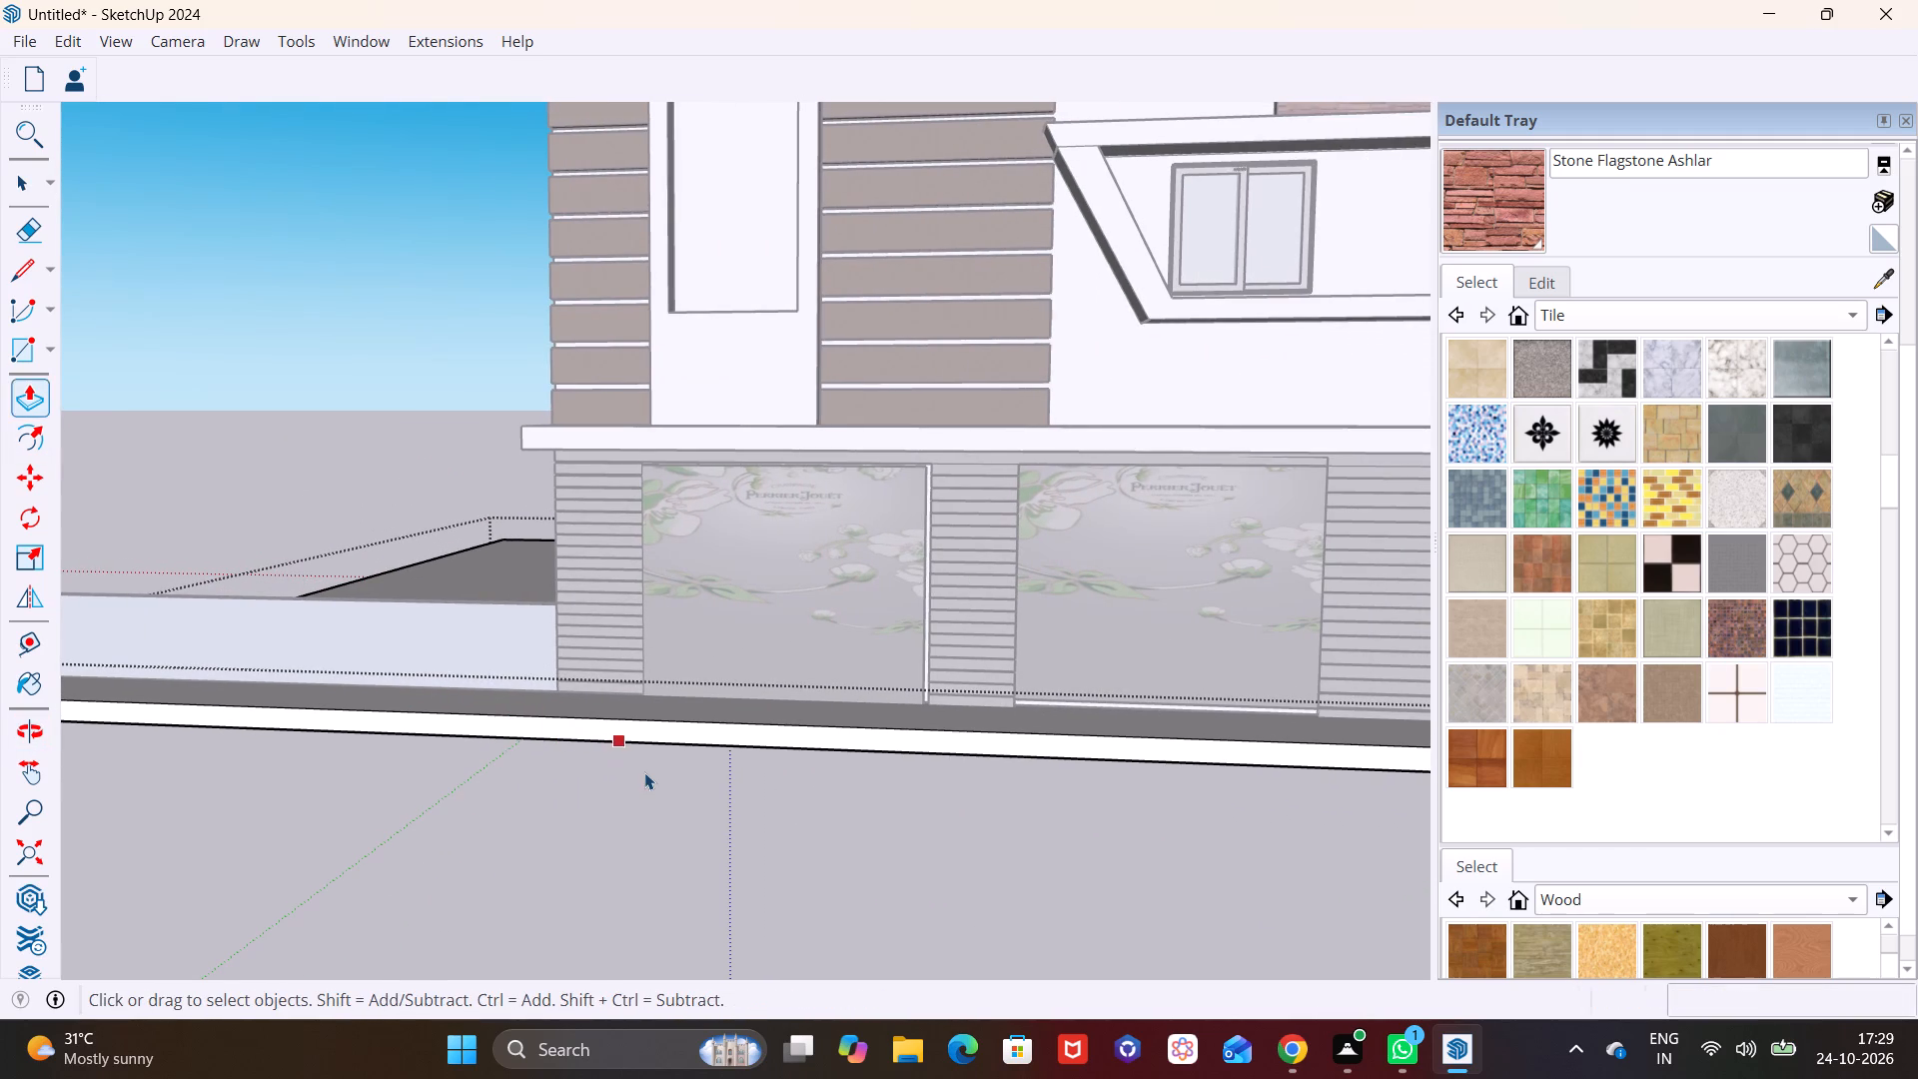
{"action": "left_click", "coordinate": [687, 792]}
{"action": "left_click", "coordinate": [868, 839]}
{"action": "left_click", "coordinate": [919, 859]}
Raise the top face of the new boundary wall beside the striped corner pillar to make the wall taller.
{"action": "middle_click_drag", "start_coordinate": [925, 836], "coordinate": [859, 723]}
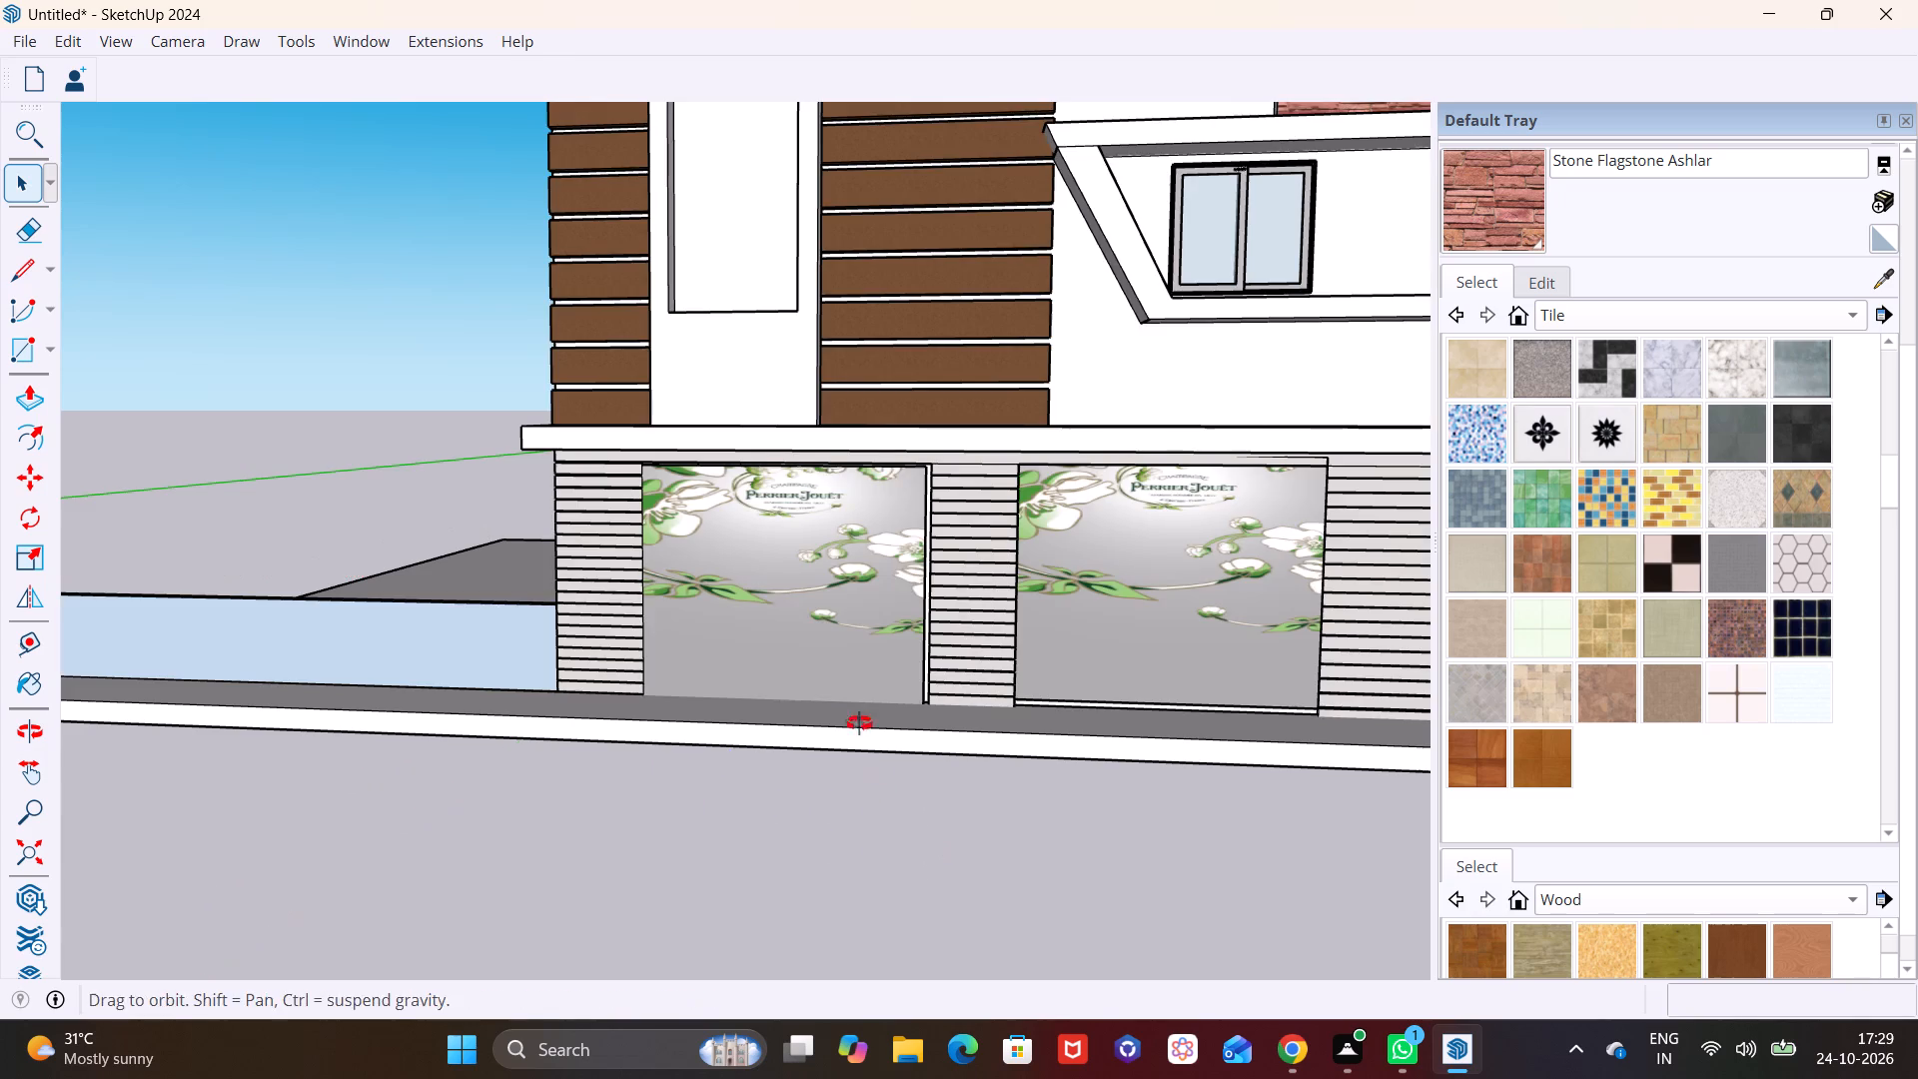
{"action": "middle_click_drag", "start_coordinate": [859, 723], "coordinate": [819, 609]}
{"action": "scroll", "coordinate": [832, 656], "scroll_direction": "down", "scroll_amount": 2}
{"action": "middle_click_drag", "start_coordinate": [837, 648], "coordinate": [579, 839]}
{"action": "middle_click_drag", "start_coordinate": [737, 797], "coordinate": [721, 922]}
{"action": "scroll", "coordinate": [721, 922], "scroll_direction": "down", "scroll_amount": 1}
{"action": "middle_click_drag", "start_coordinate": [822, 822], "coordinate": [758, 880]}
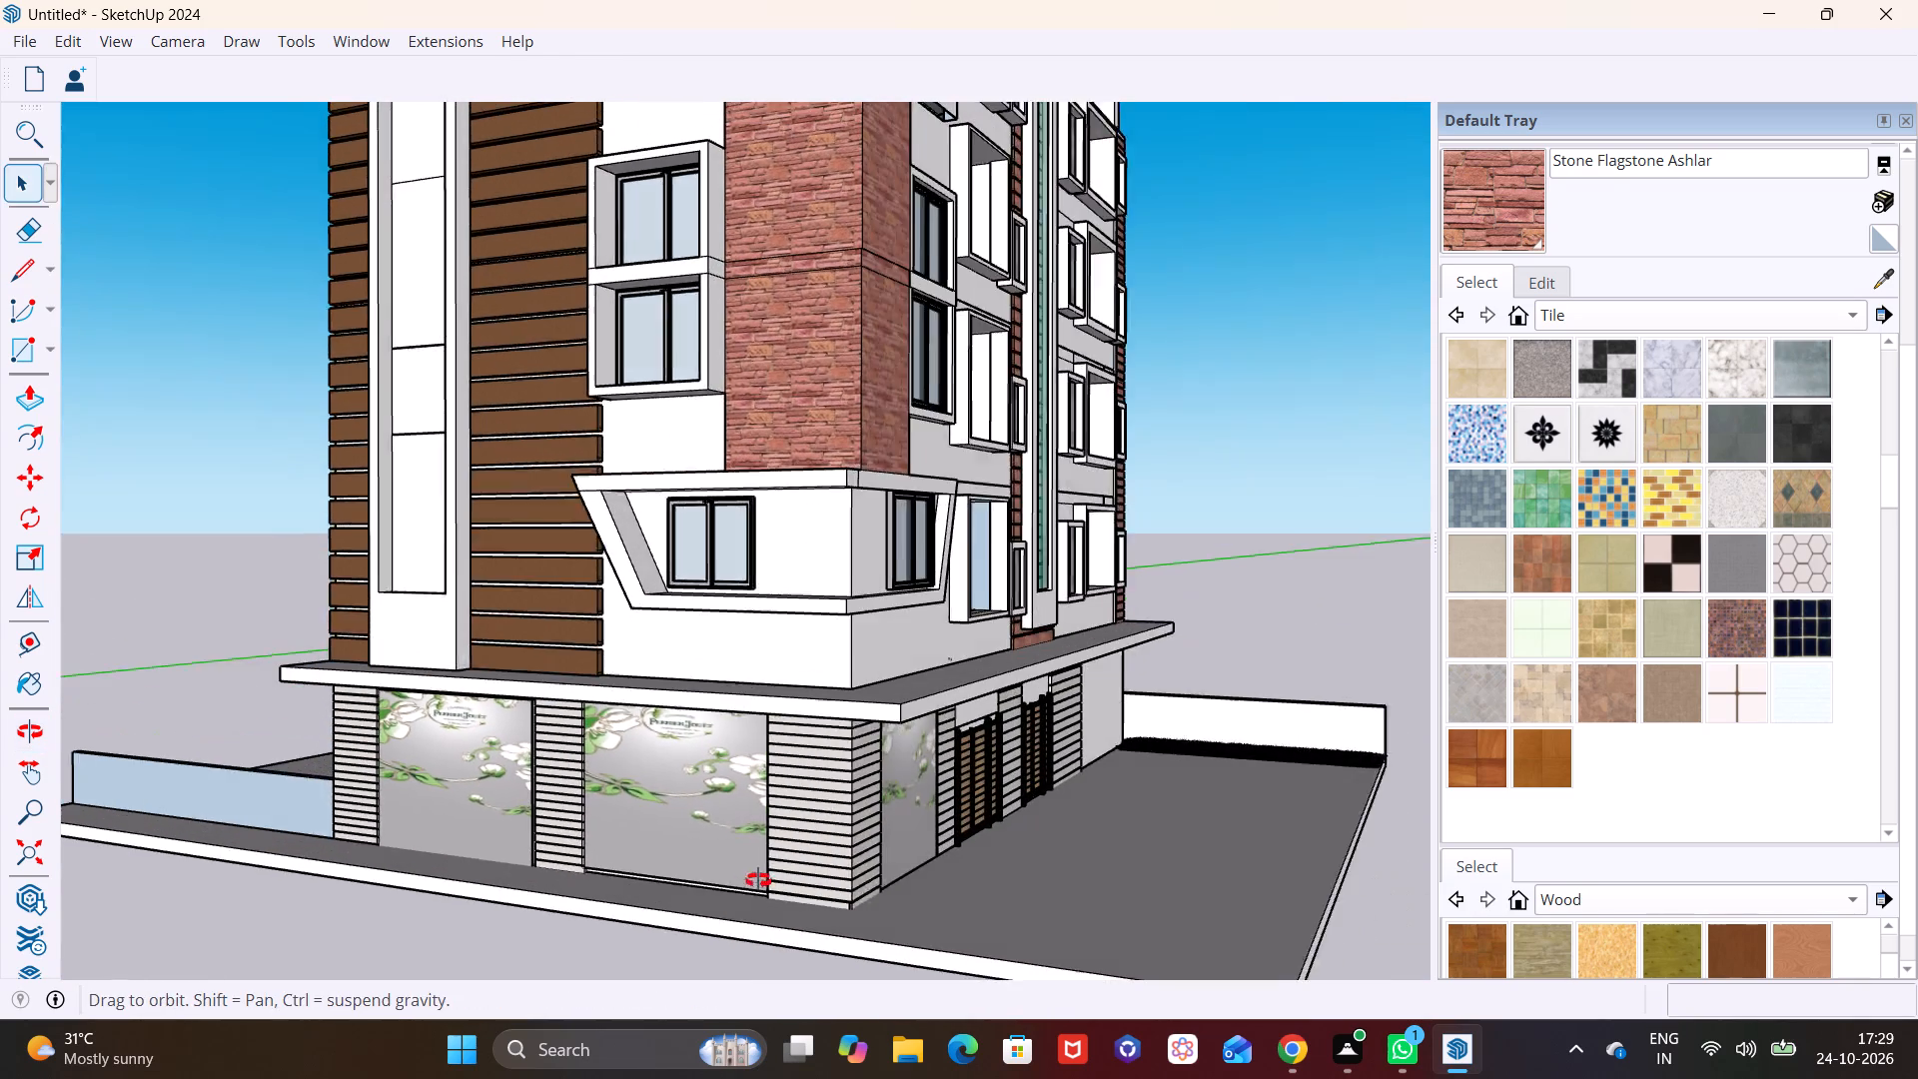
{"action": "middle_click_drag", "start_coordinate": [758, 880], "coordinate": [676, 903]}
{"action": "scroll", "coordinate": [489, 752], "scroll_direction": "up", "scroll_amount": 3}
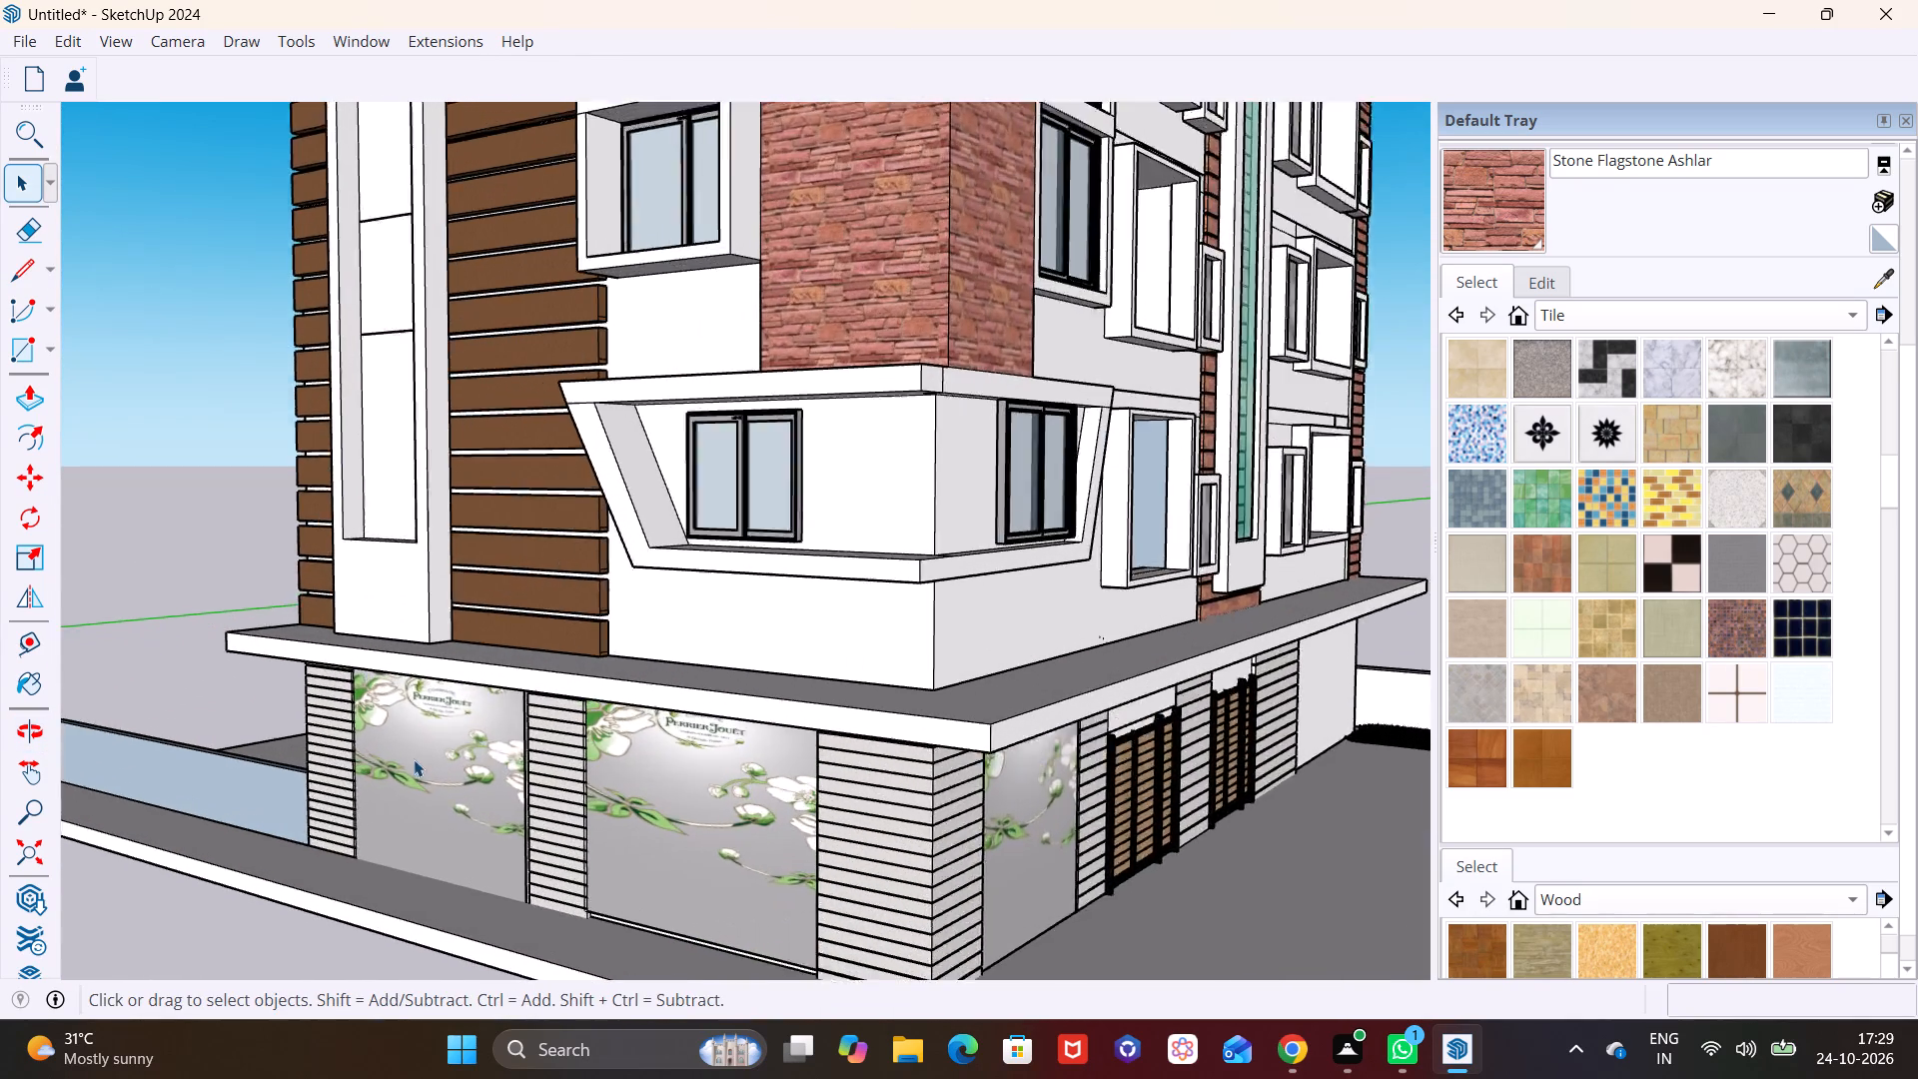
{"action": "scroll", "coordinate": [414, 759], "scroll_direction": "up", "scroll_amount": 1}
{"action": "middle_click_drag", "start_coordinate": [447, 753], "coordinate": [932, 725], "text": "shift"}
{"action": "scroll", "coordinate": [818, 758], "scroll_direction": "up", "scroll_amount": 3}
{"action": "middle_click_drag", "start_coordinate": [790, 754], "coordinate": [686, 884]}
{"action": "scroll", "coordinate": [708, 668], "scroll_direction": "up", "scroll_amount": 8}
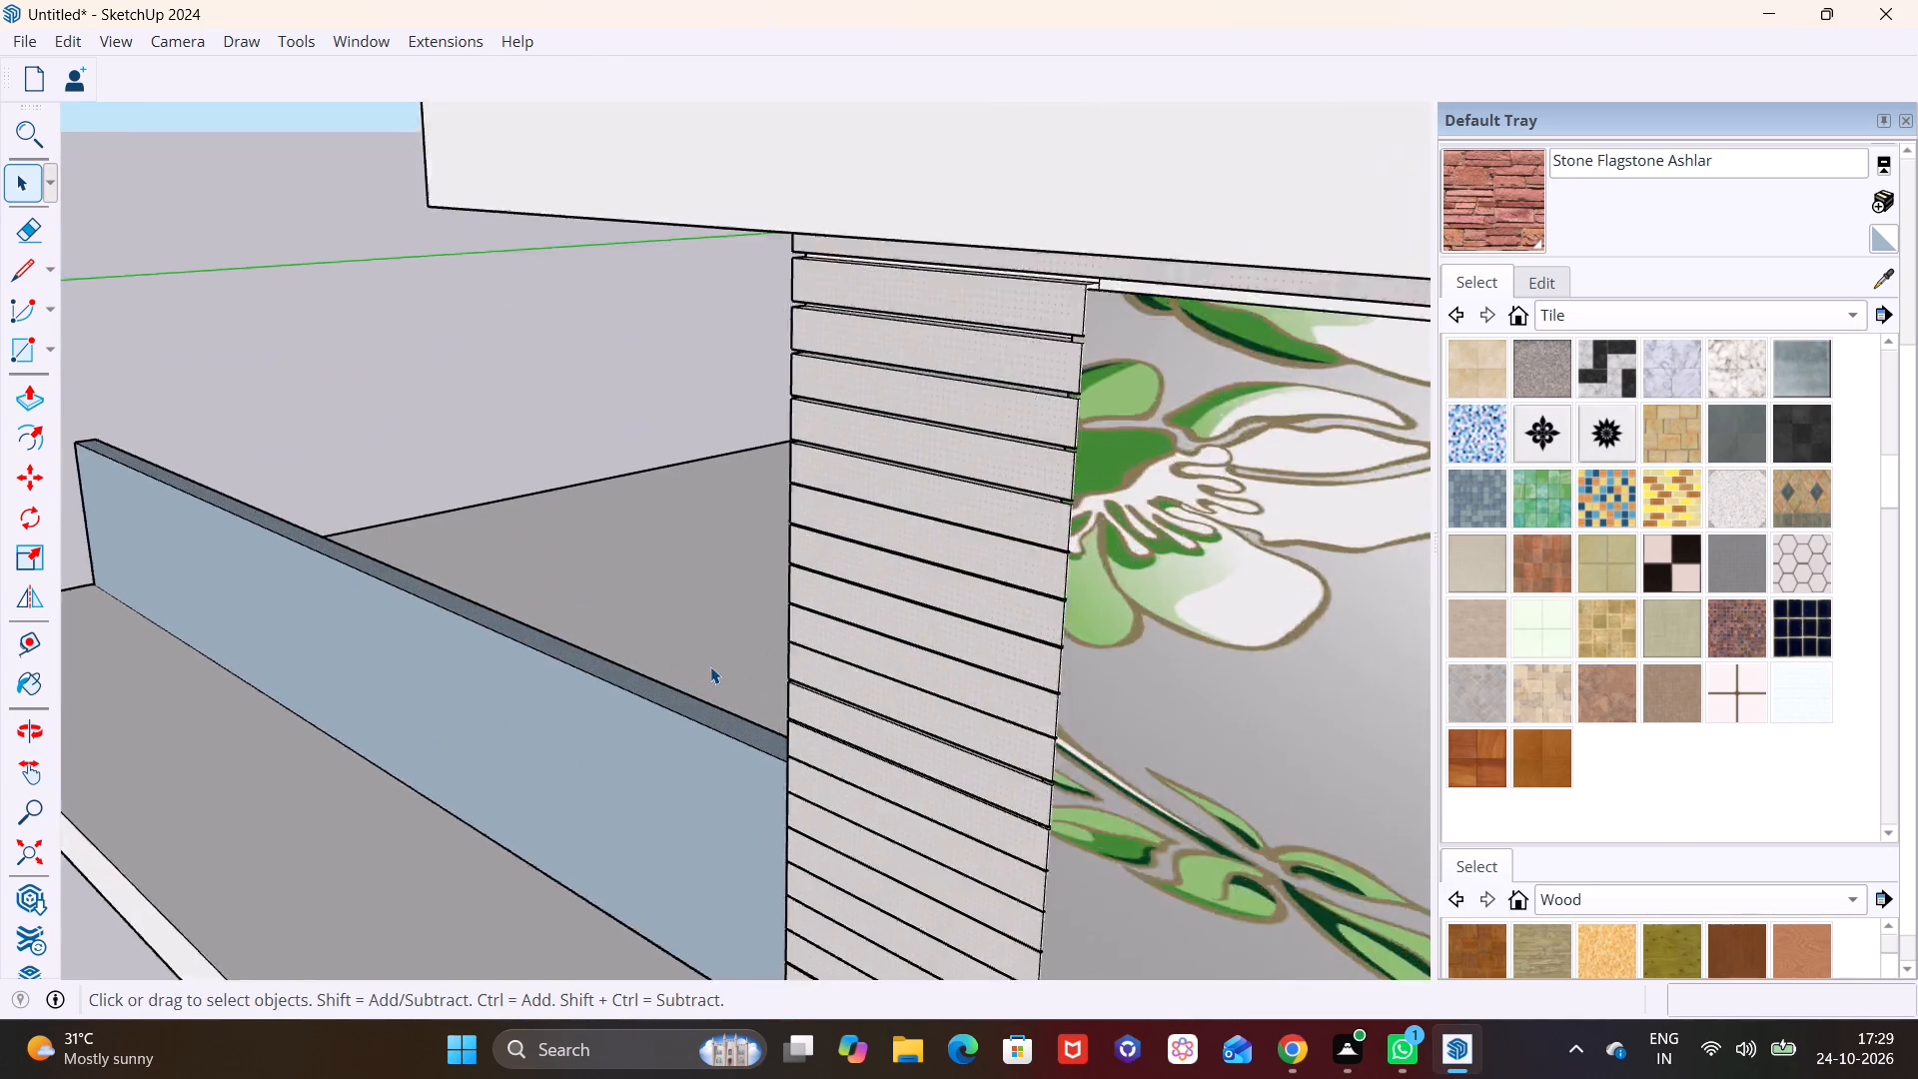
{"action": "scroll", "coordinate": [710, 666], "scroll_direction": "up", "scroll_amount": 2}
{"action": "left_click", "coordinate": [661, 739]}
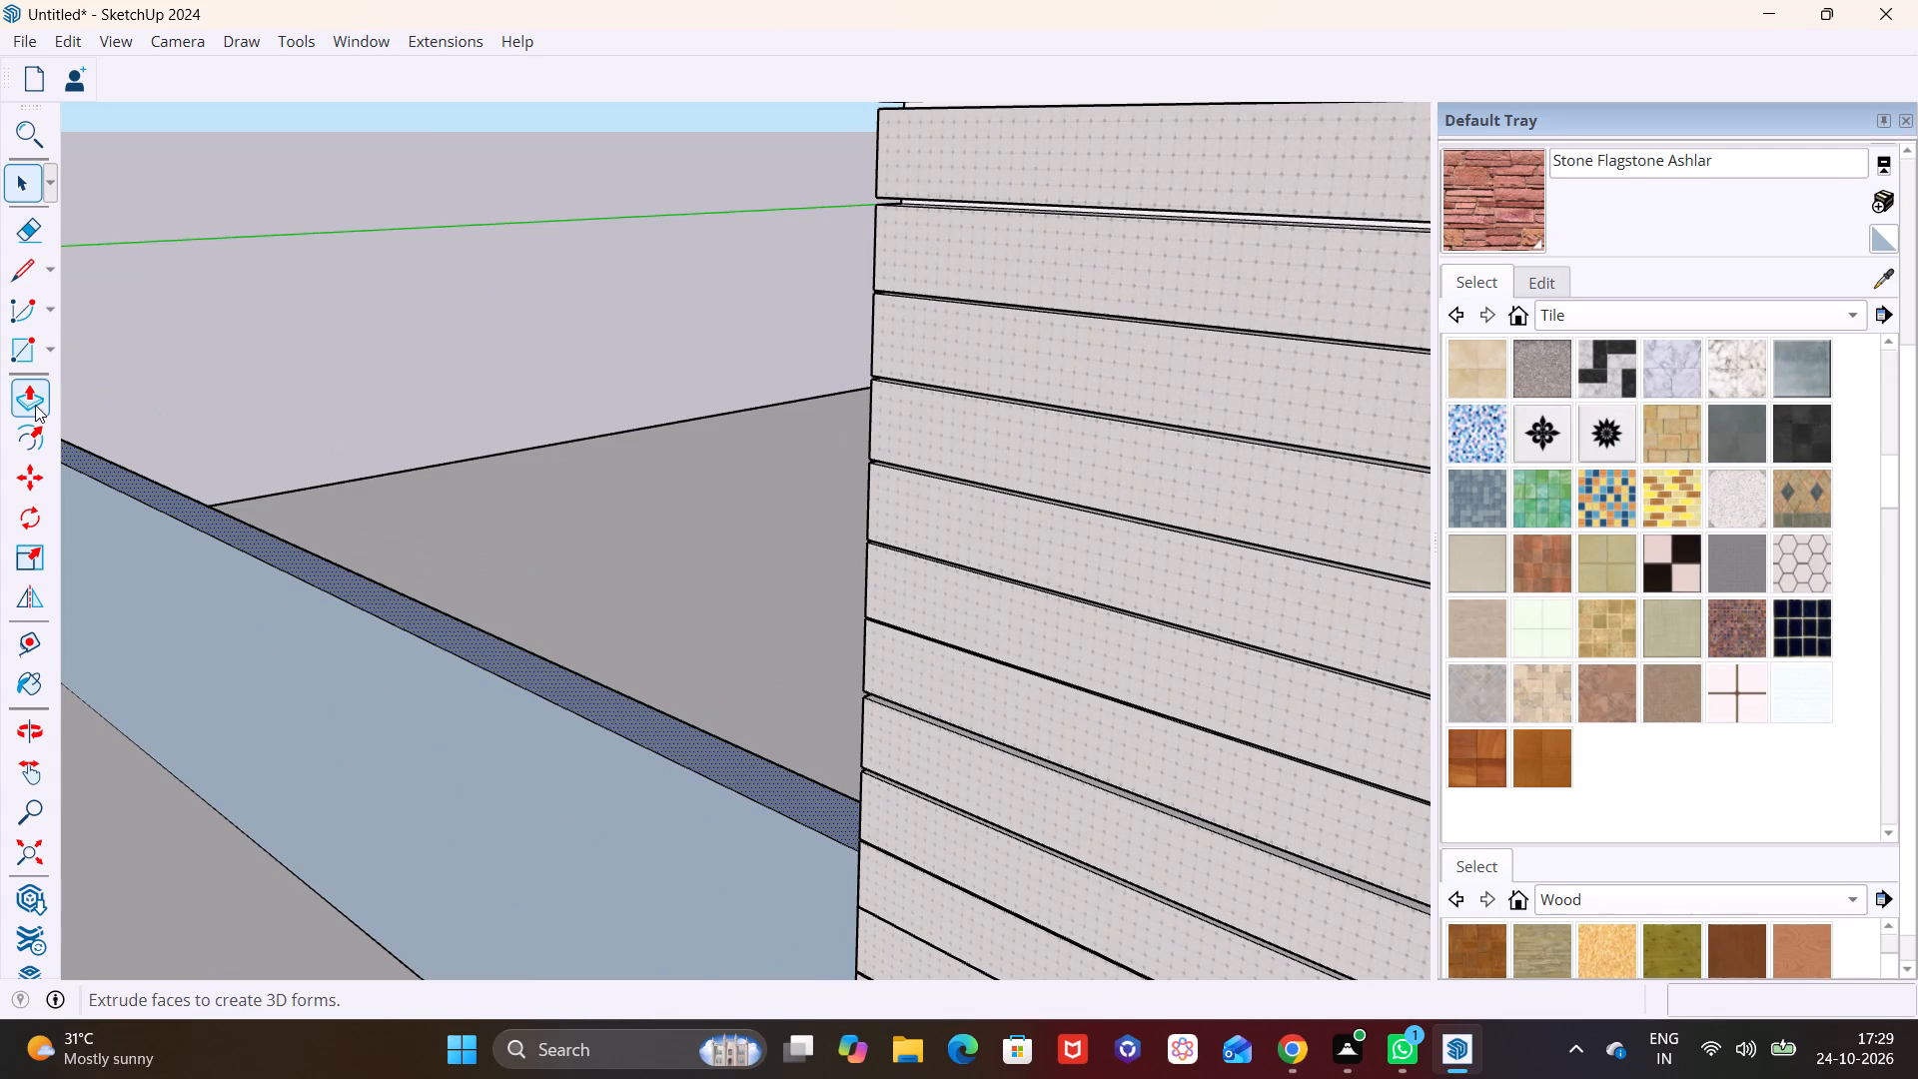
{"action": "left_click", "coordinate": [35, 405]}
{"action": "left_click", "coordinate": [596, 705]}
{"action": "left_click_drag", "start_coordinate": [658, 713], "coordinate": [664, 599]}
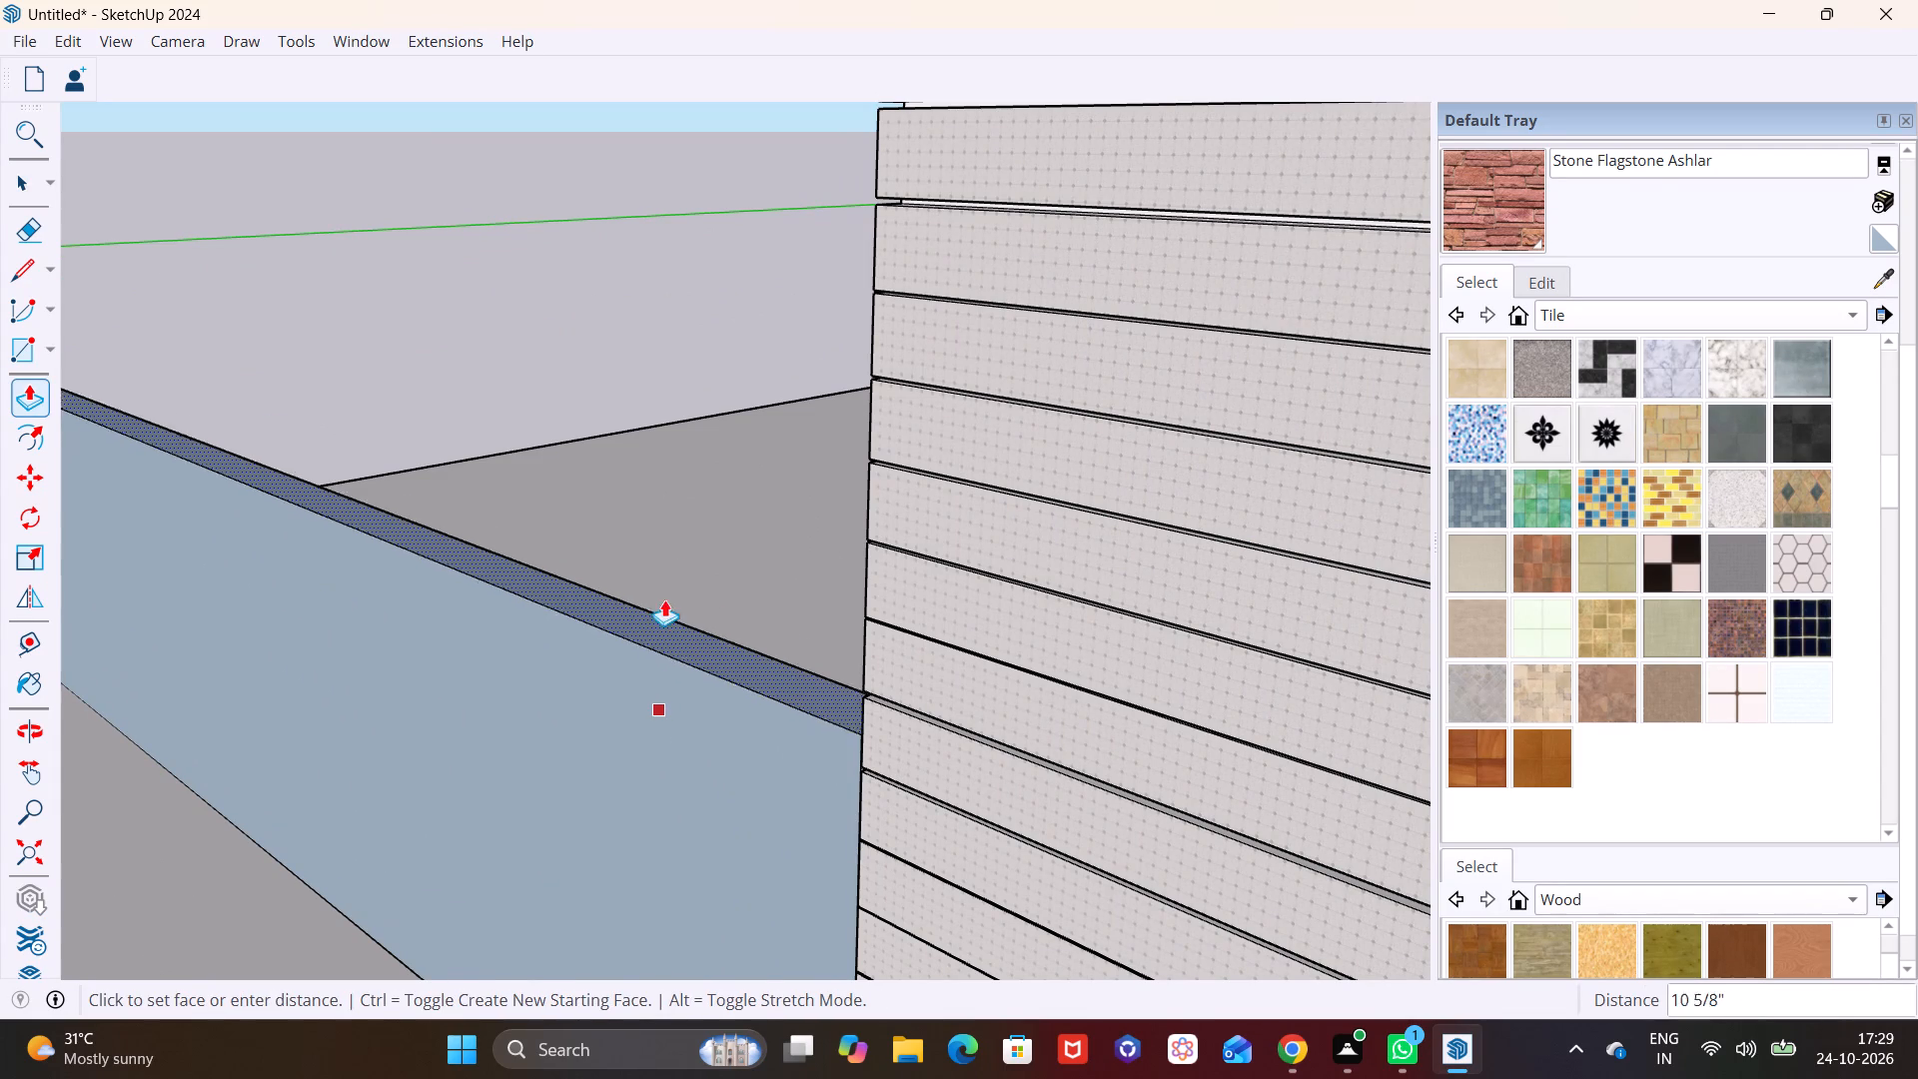
{"action": "left_click_drag", "start_coordinate": [664, 599], "coordinate": [697, 491]}
{"action": "left_click", "coordinate": [697, 491]}
{"action": "key", "text": "space"}
{"action": "scroll", "coordinate": [551, 663], "scroll_direction": "down", "scroll_amount": 3}
{"action": "left_click", "coordinate": [662, 575]}
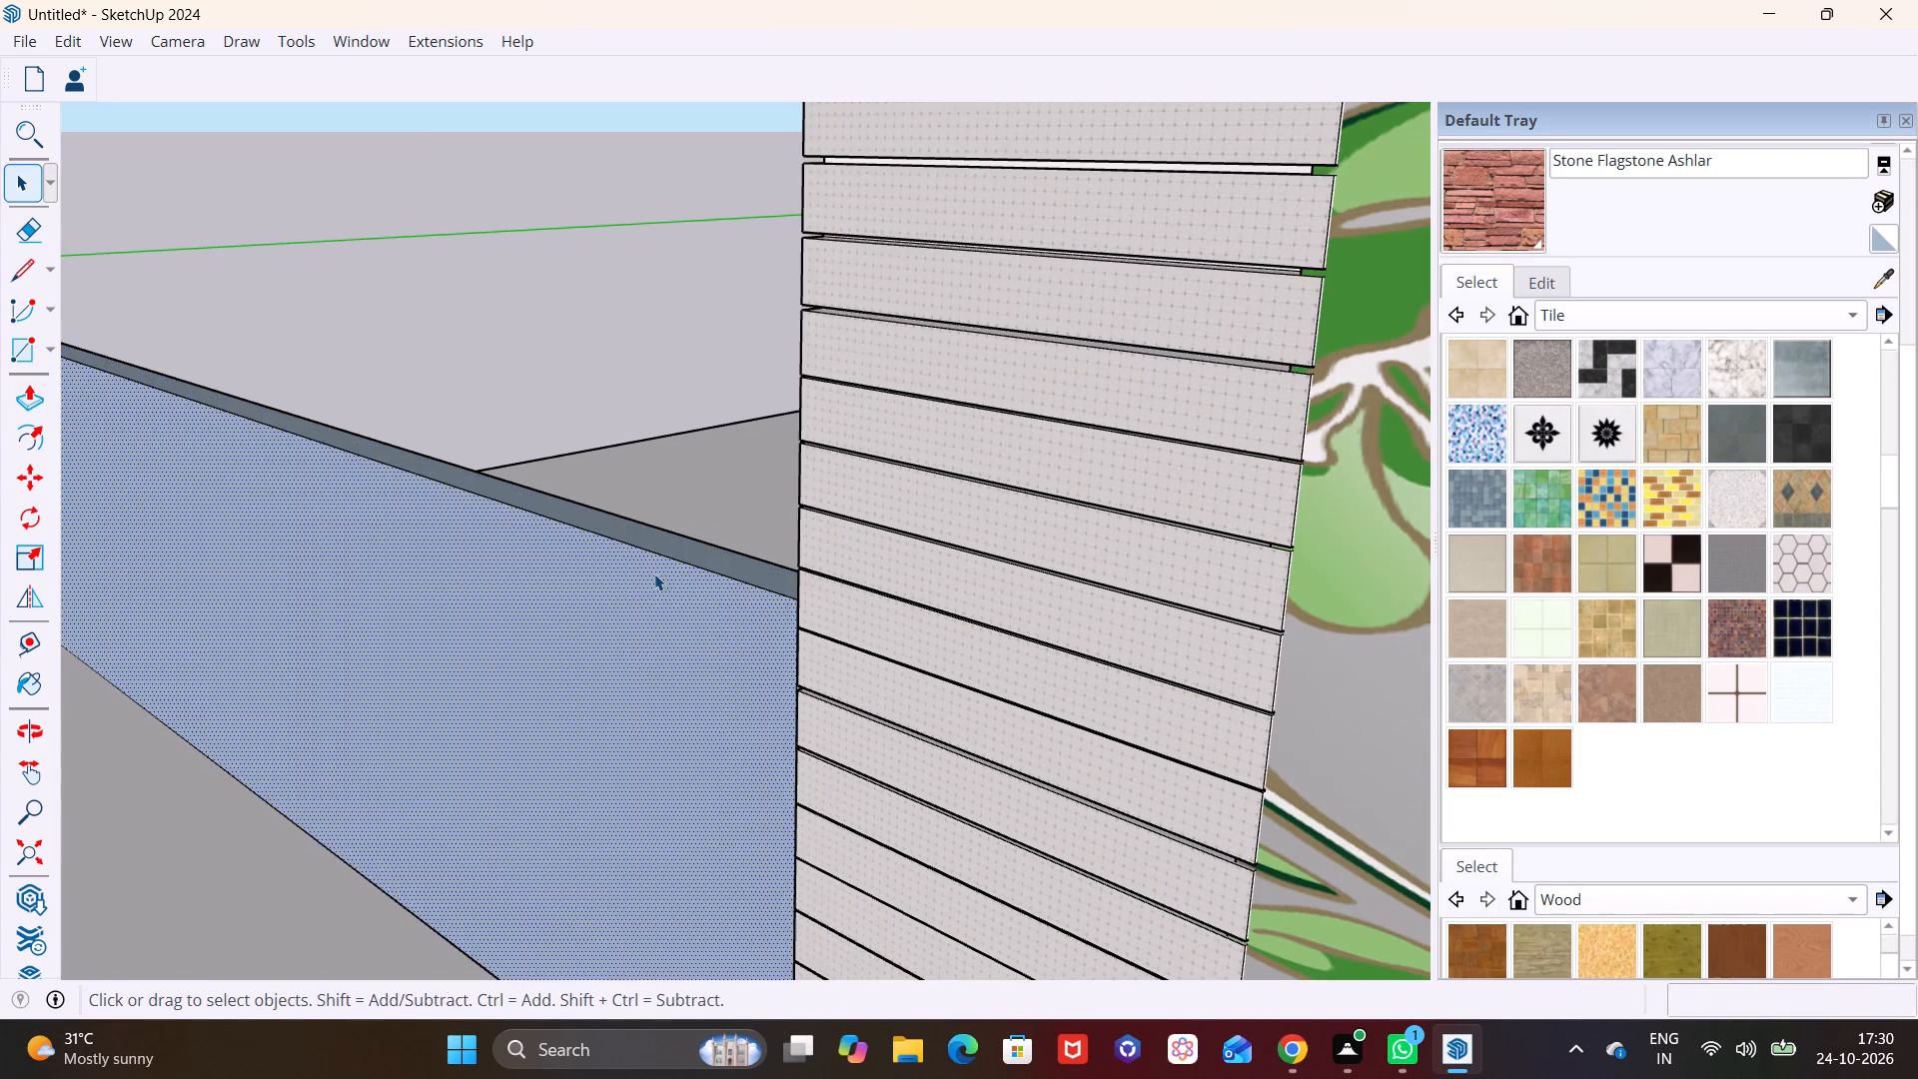
Copy the grass strip beside the boundary wall at the plain side, placing the copy about 7' 10" away across the wall.
{"action": "scroll", "coordinate": [653, 582], "scroll_direction": "down", "scroll_amount": 8}
{"action": "middle_click_drag", "start_coordinate": [873, 761], "coordinate": [866, 602]}
{"action": "scroll", "coordinate": [856, 721], "scroll_direction": "down", "scroll_amount": 3}
{"action": "middle_click_drag", "start_coordinate": [998, 811], "coordinate": [513, 610], "text": "shift"}
{"action": "scroll", "coordinate": [550, 643], "scroll_direction": "down", "scroll_amount": 6}
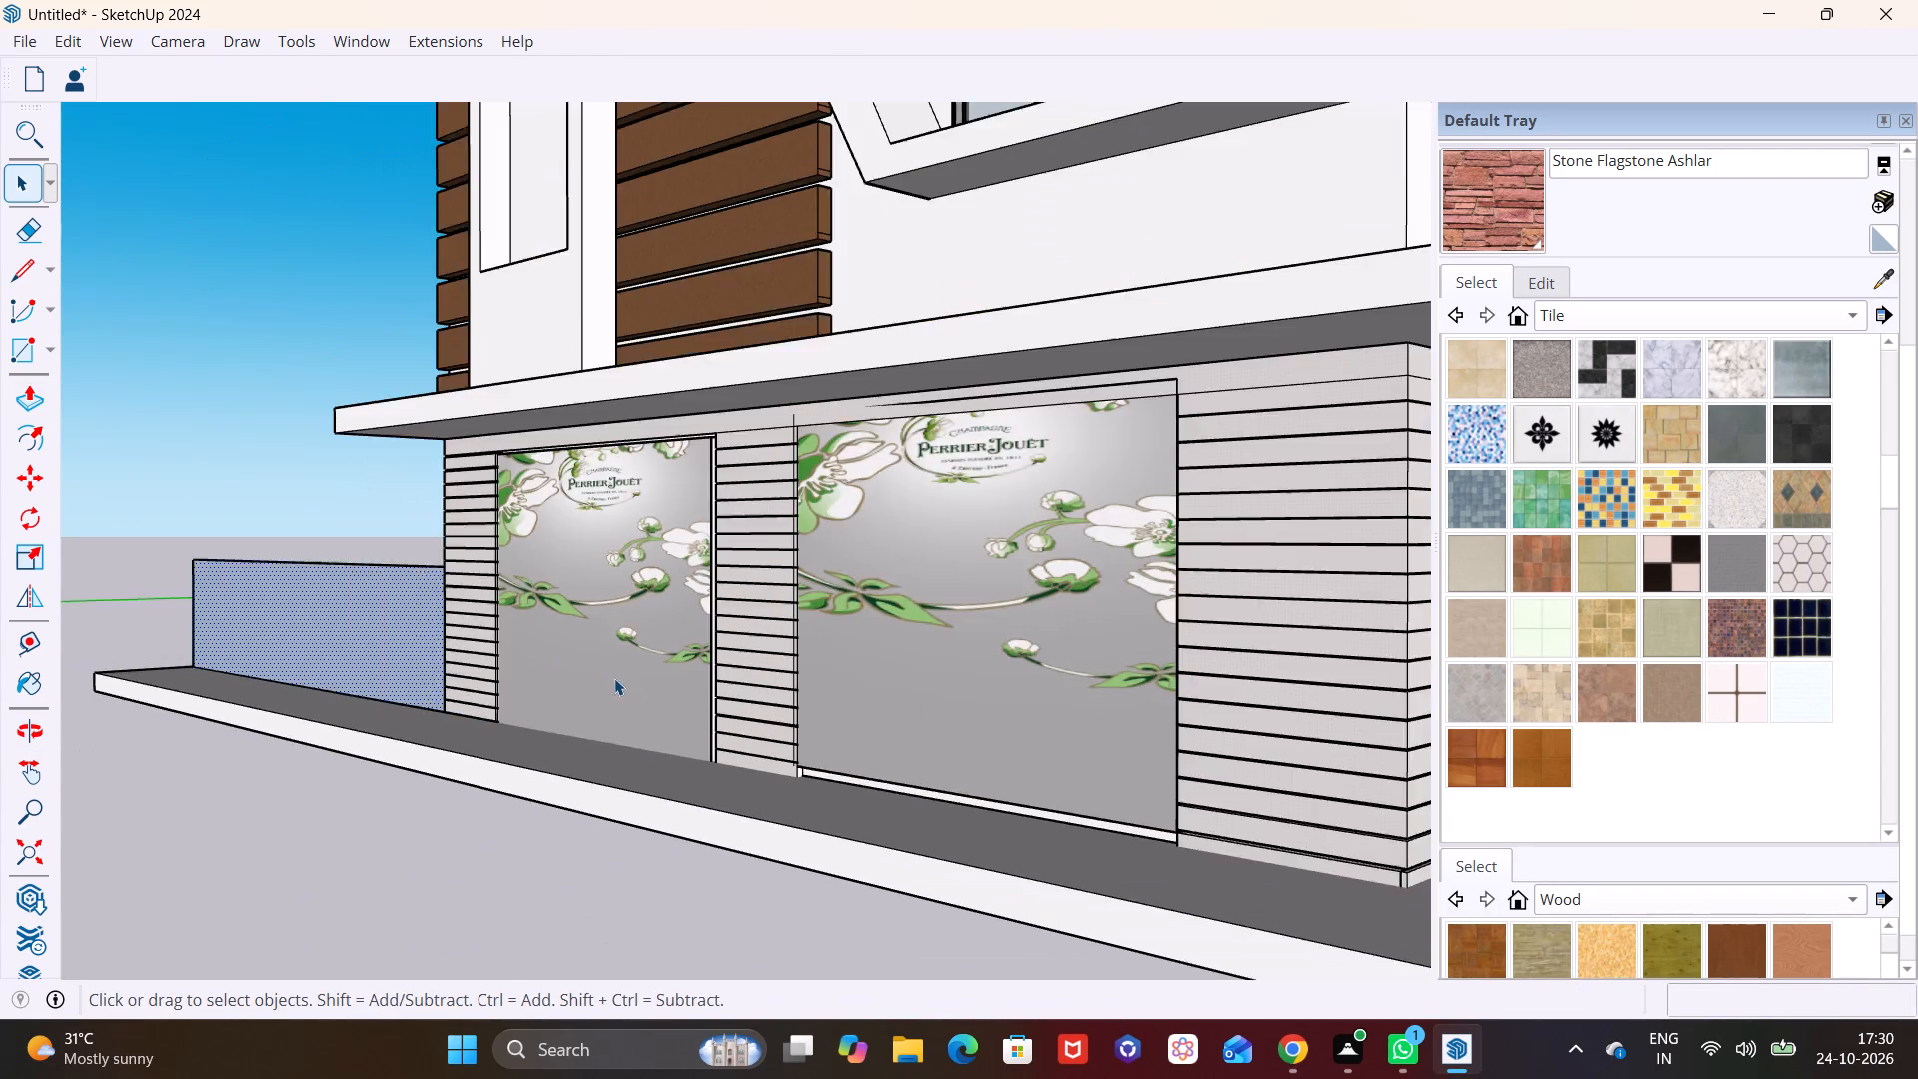
{"action": "scroll", "coordinate": [614, 678], "scroll_direction": "down", "scroll_amount": 11}
{"action": "middle_click_drag", "start_coordinate": [780, 687], "coordinate": [494, 734], "text": "shift"}
{"action": "key", "text": "space"}
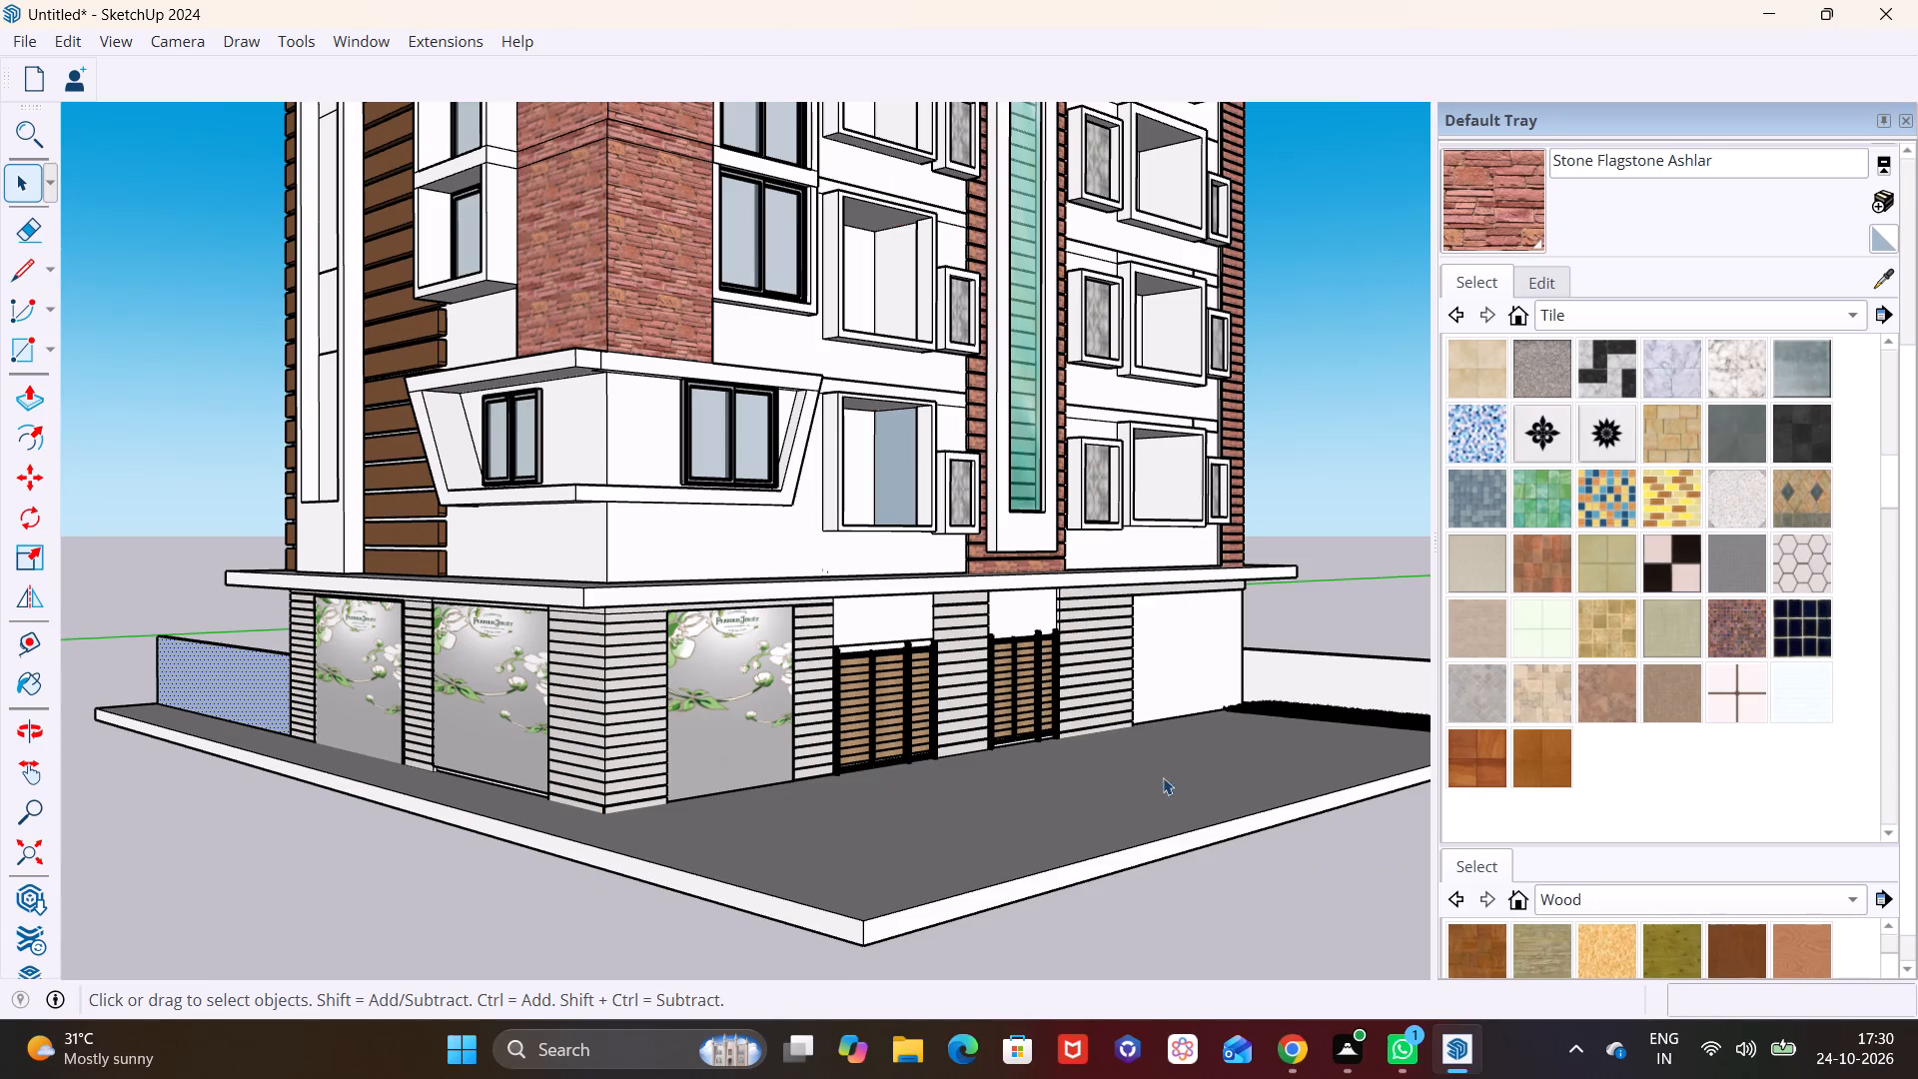
{"action": "left_click", "coordinate": [1343, 718]}
{"action": "key", "text": "m"}
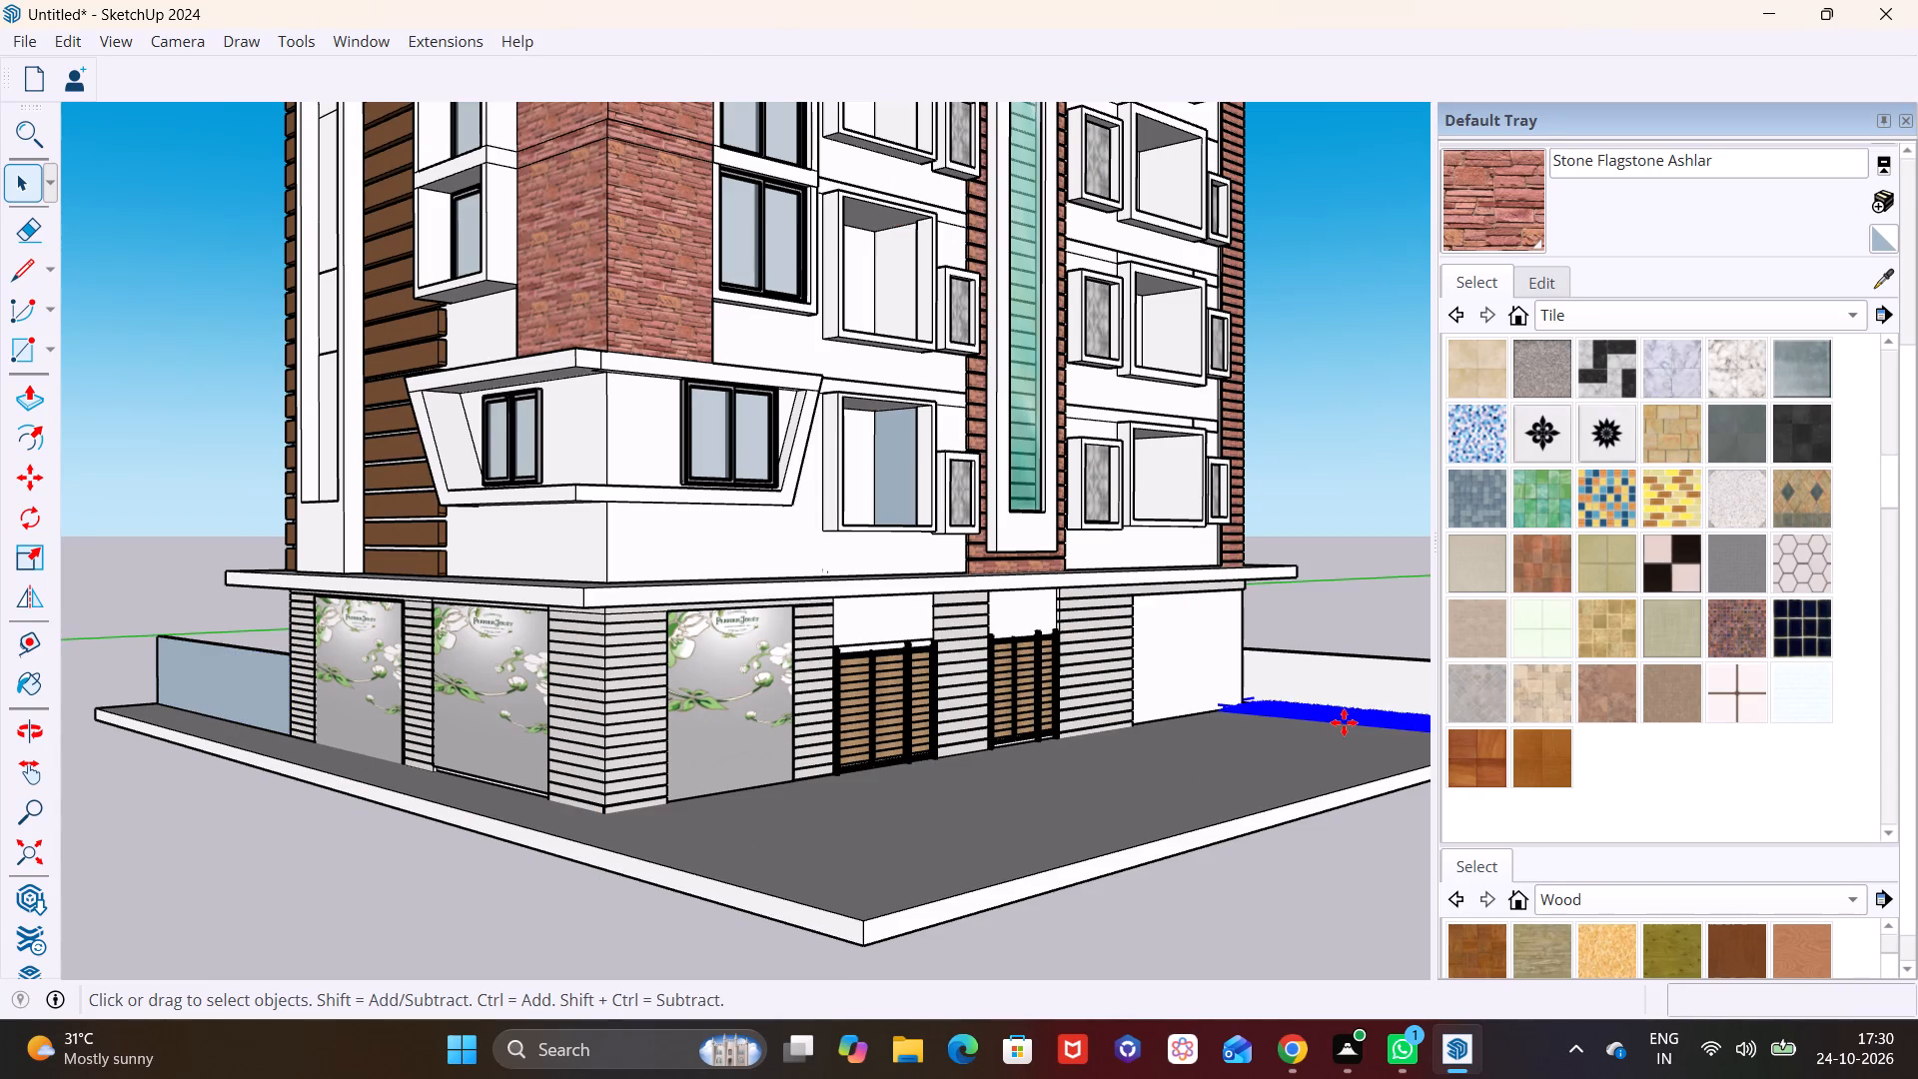
{"action": "left_click", "coordinate": [1336, 718]}
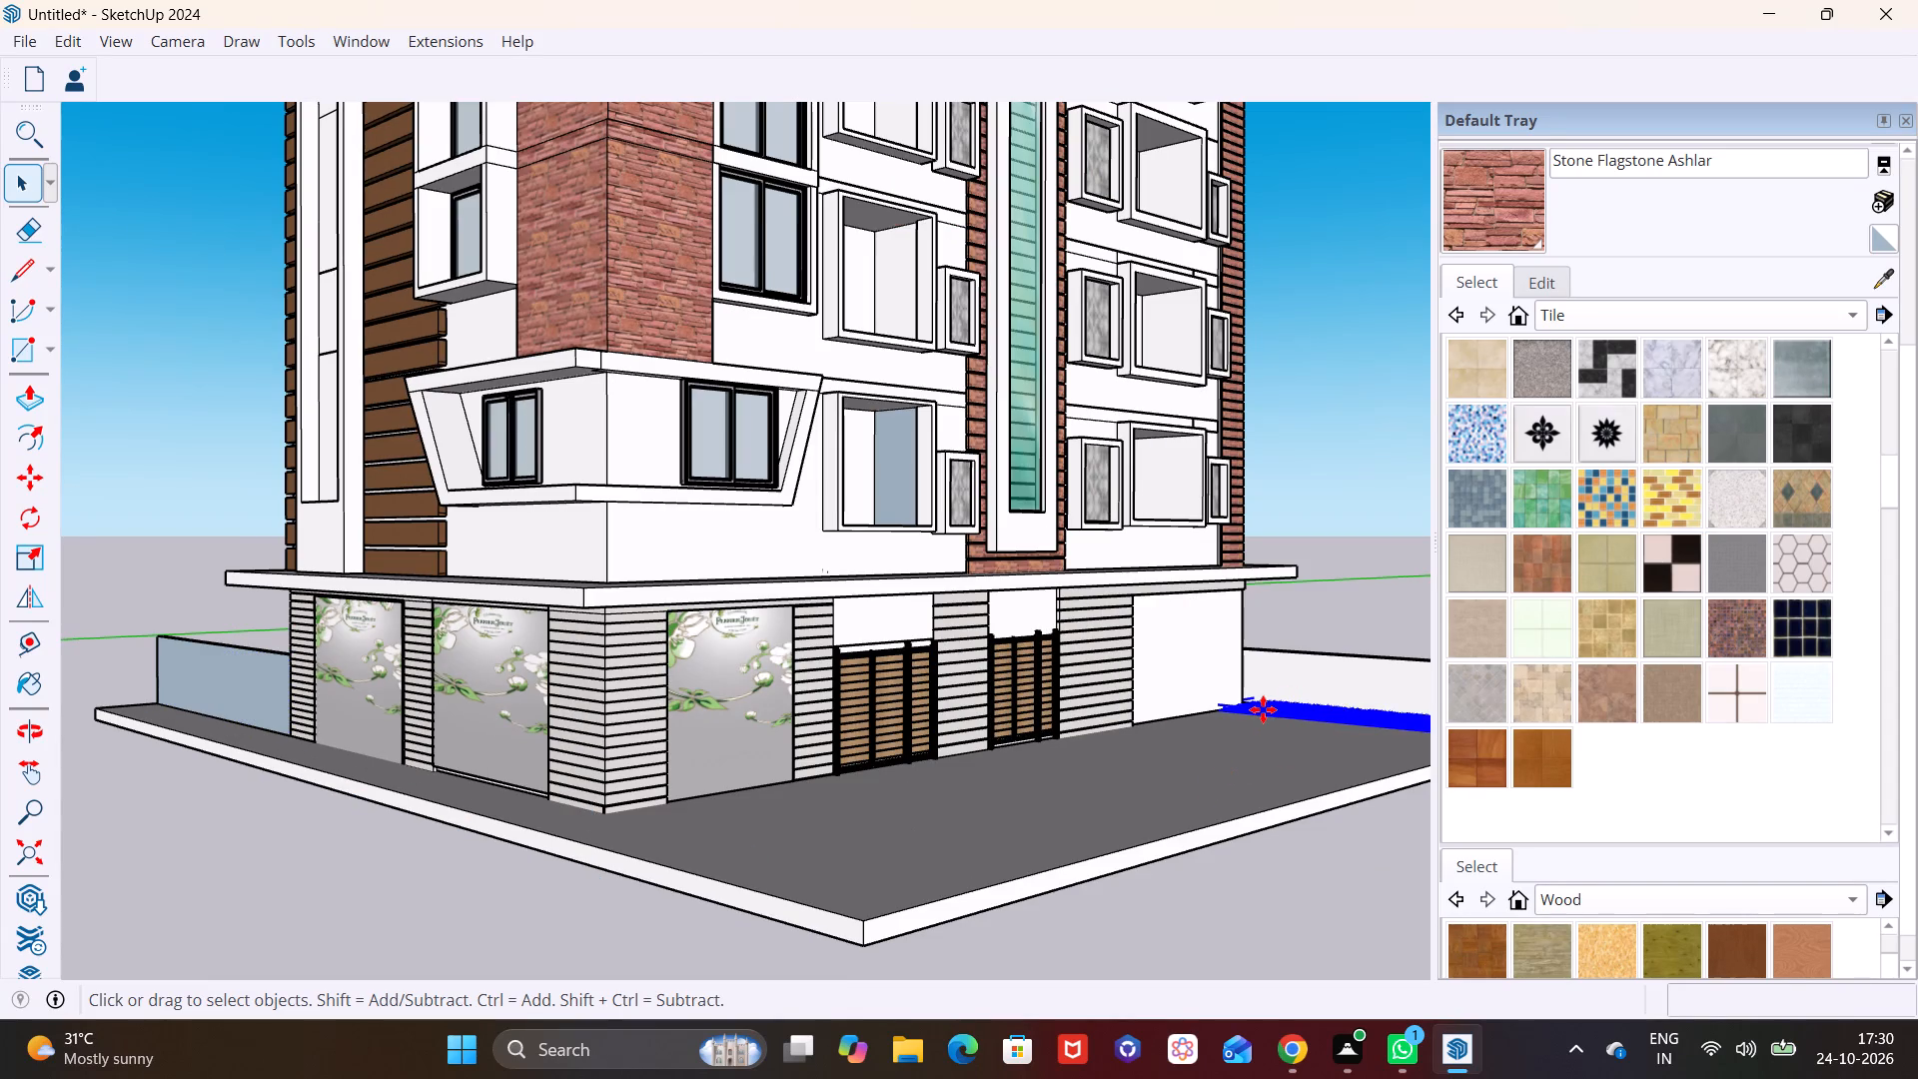
{"action": "left_click", "coordinate": [1239, 710]}
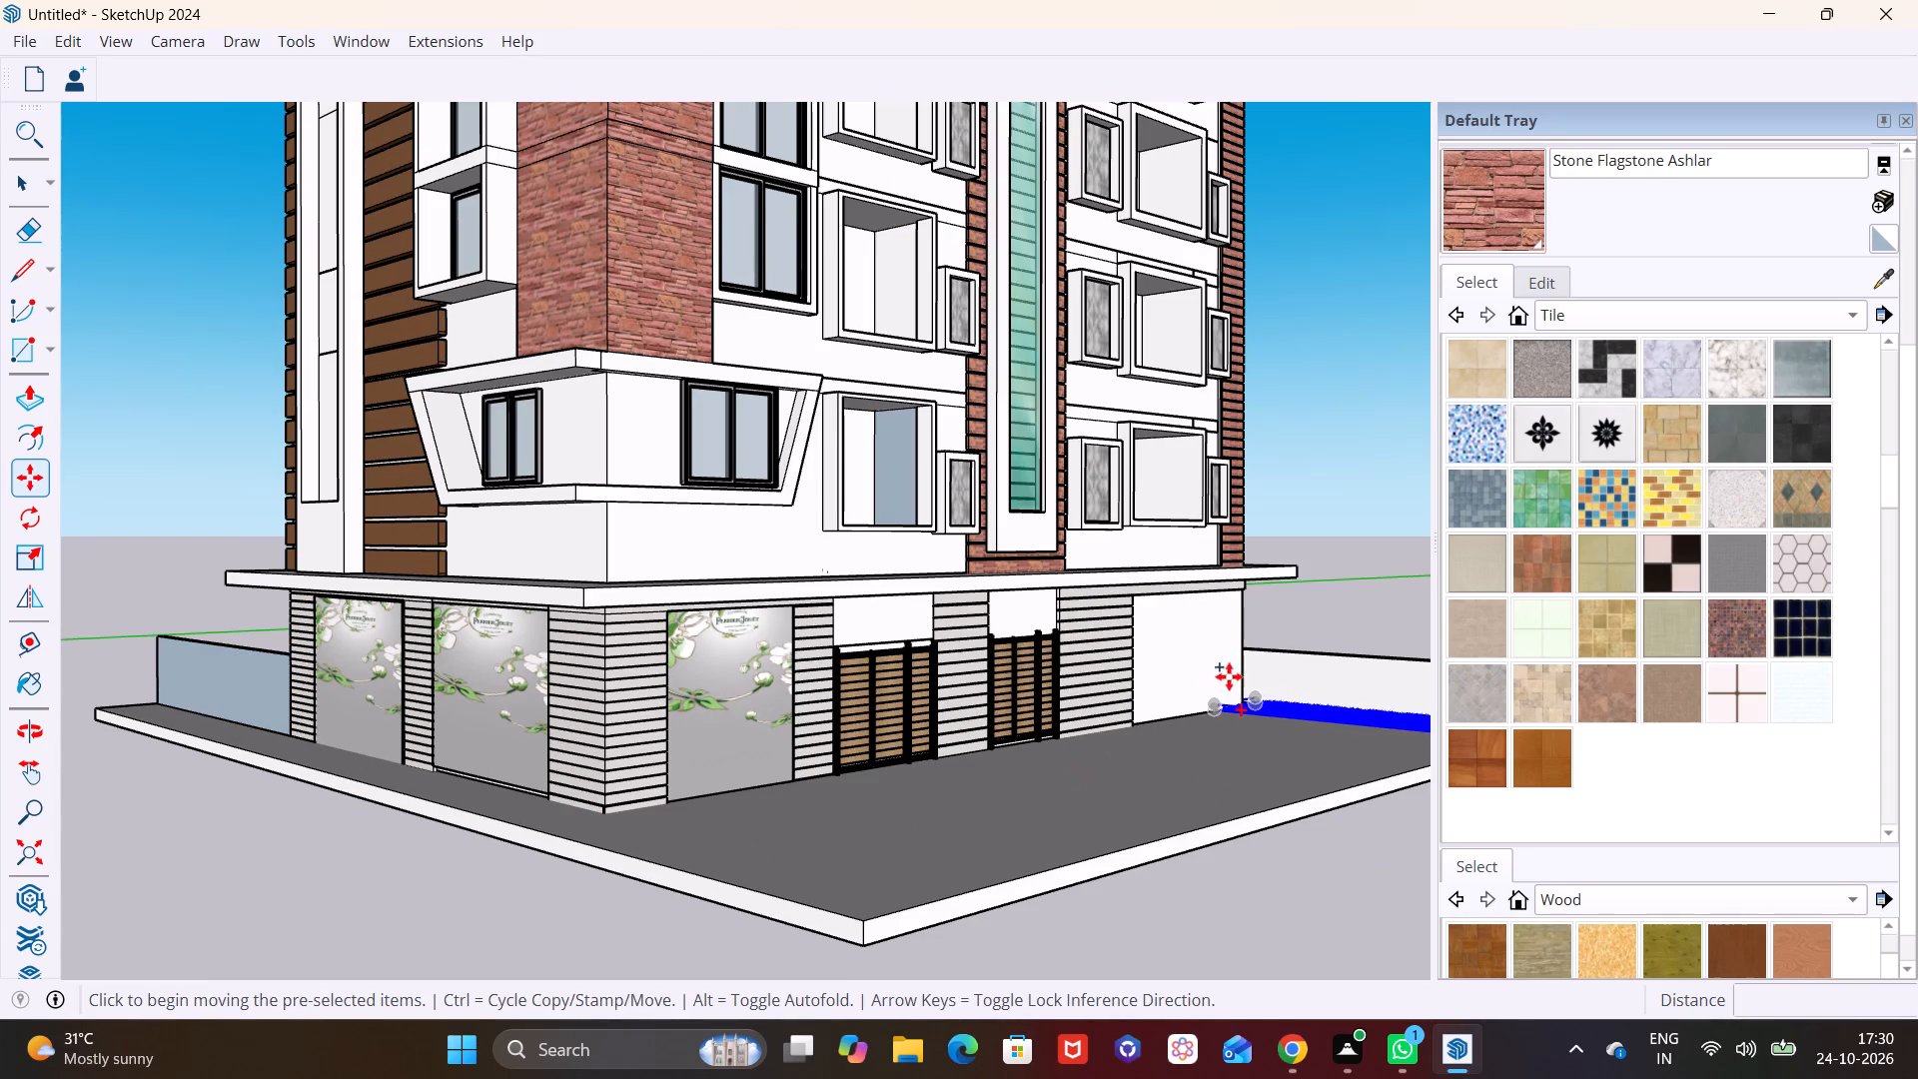
{"action": "left_click", "coordinate": [1220, 708]}
{"action": "scroll", "coordinate": [959, 796], "scroll_direction": "down", "scroll_amount": 7}
{"action": "scroll", "coordinate": [979, 794], "scroll_direction": "down", "scroll_amount": 20}
{"action": "scroll", "coordinate": [979, 794], "scroll_direction": "down", "scroll_amount": 3}
{"action": "middle_click_drag", "start_coordinate": [1188, 710], "coordinate": [1166, 774]}
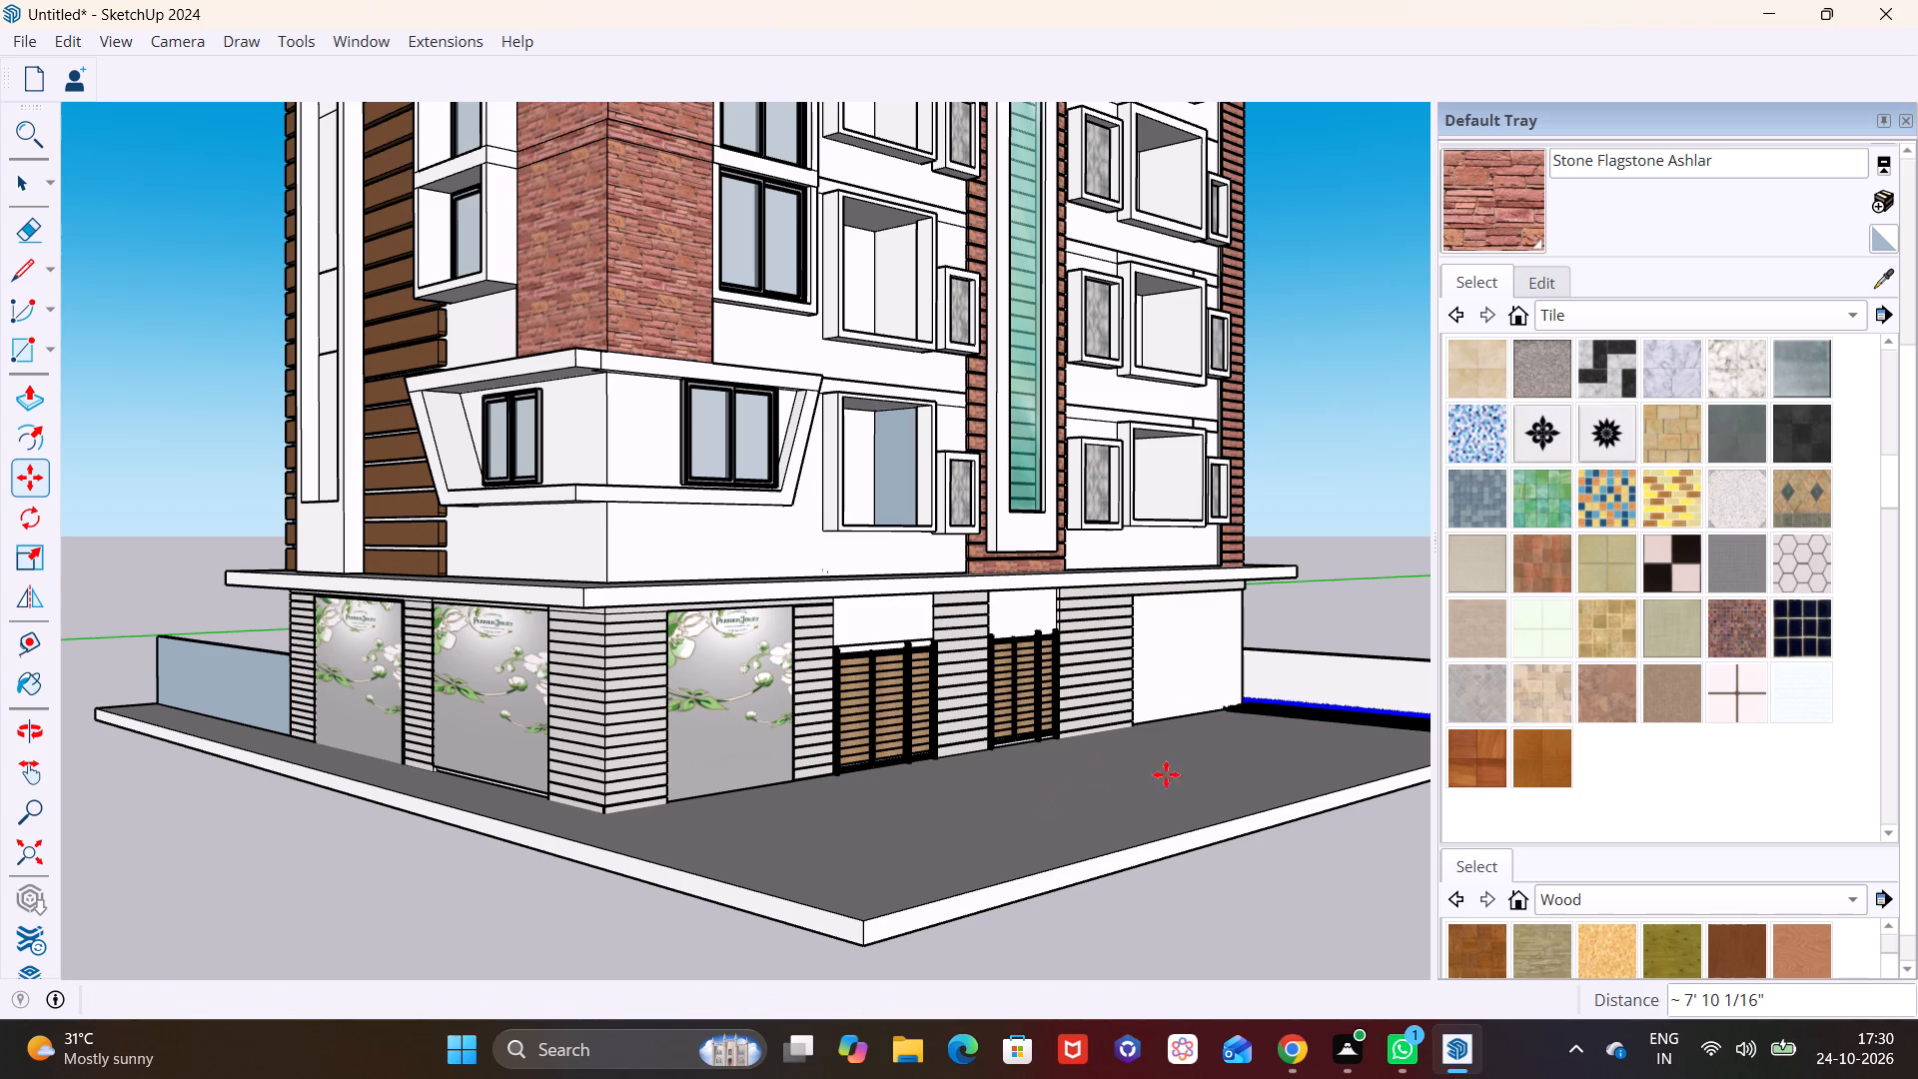
{"action": "middle_click_drag", "start_coordinate": [1166, 774], "coordinate": [1134, 881]}
{"action": "scroll", "coordinate": [1215, 764], "scroll_direction": "down", "scroll_amount": 4}
{"action": "key", "text": "space"}
Copy the grass strip overlapping the boundary wall about 99' 4" across to the opposite wall beside the striped corner pillar.
{"action": "middle_click_drag", "start_coordinate": [1298, 695], "coordinate": [1191, 899]}
{"action": "scroll", "coordinate": [1191, 899], "scroll_direction": "down", "scroll_amount": 1}
{"action": "scroll", "coordinate": [1277, 721], "scroll_direction": "up", "scroll_amount": 10}
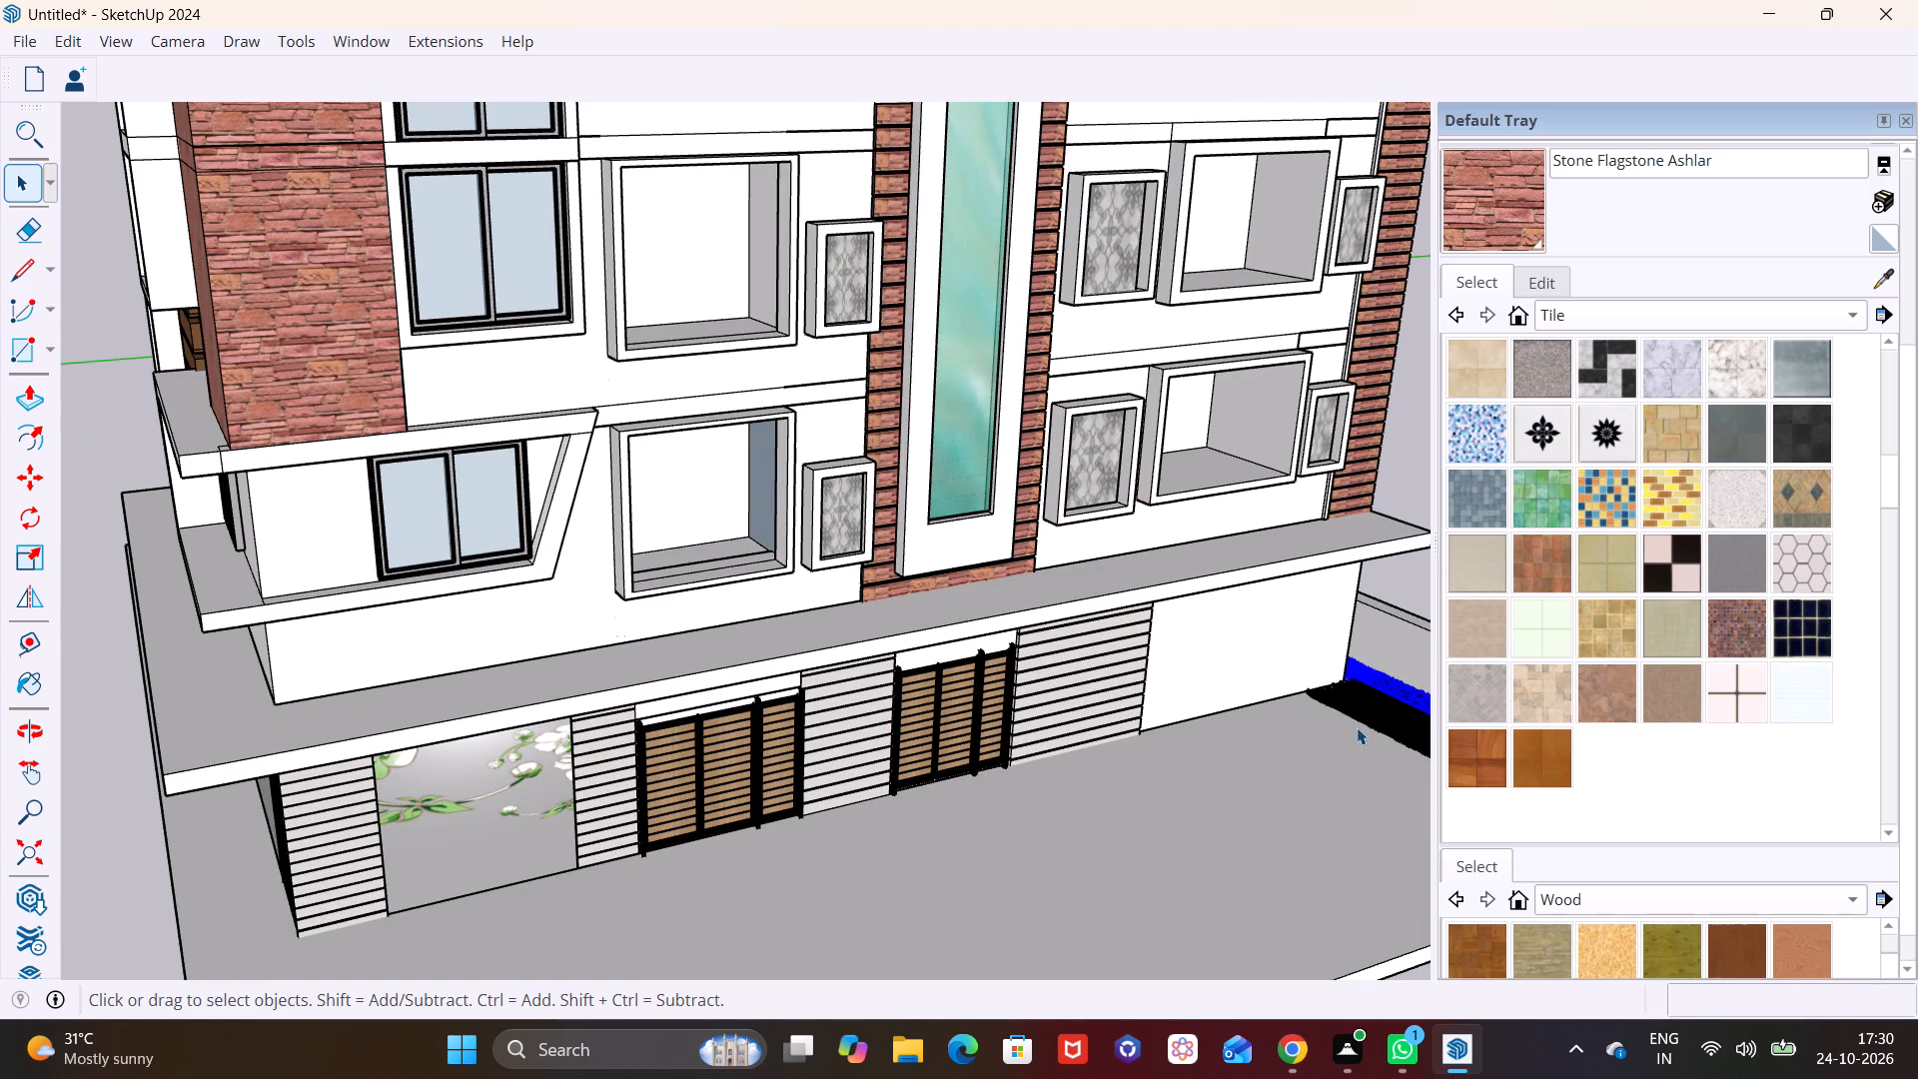
{"action": "scroll", "coordinate": [1357, 727], "scroll_direction": "up", "scroll_amount": 3}
{"action": "middle_click_drag", "start_coordinate": [1379, 716], "coordinate": [1275, 749]}
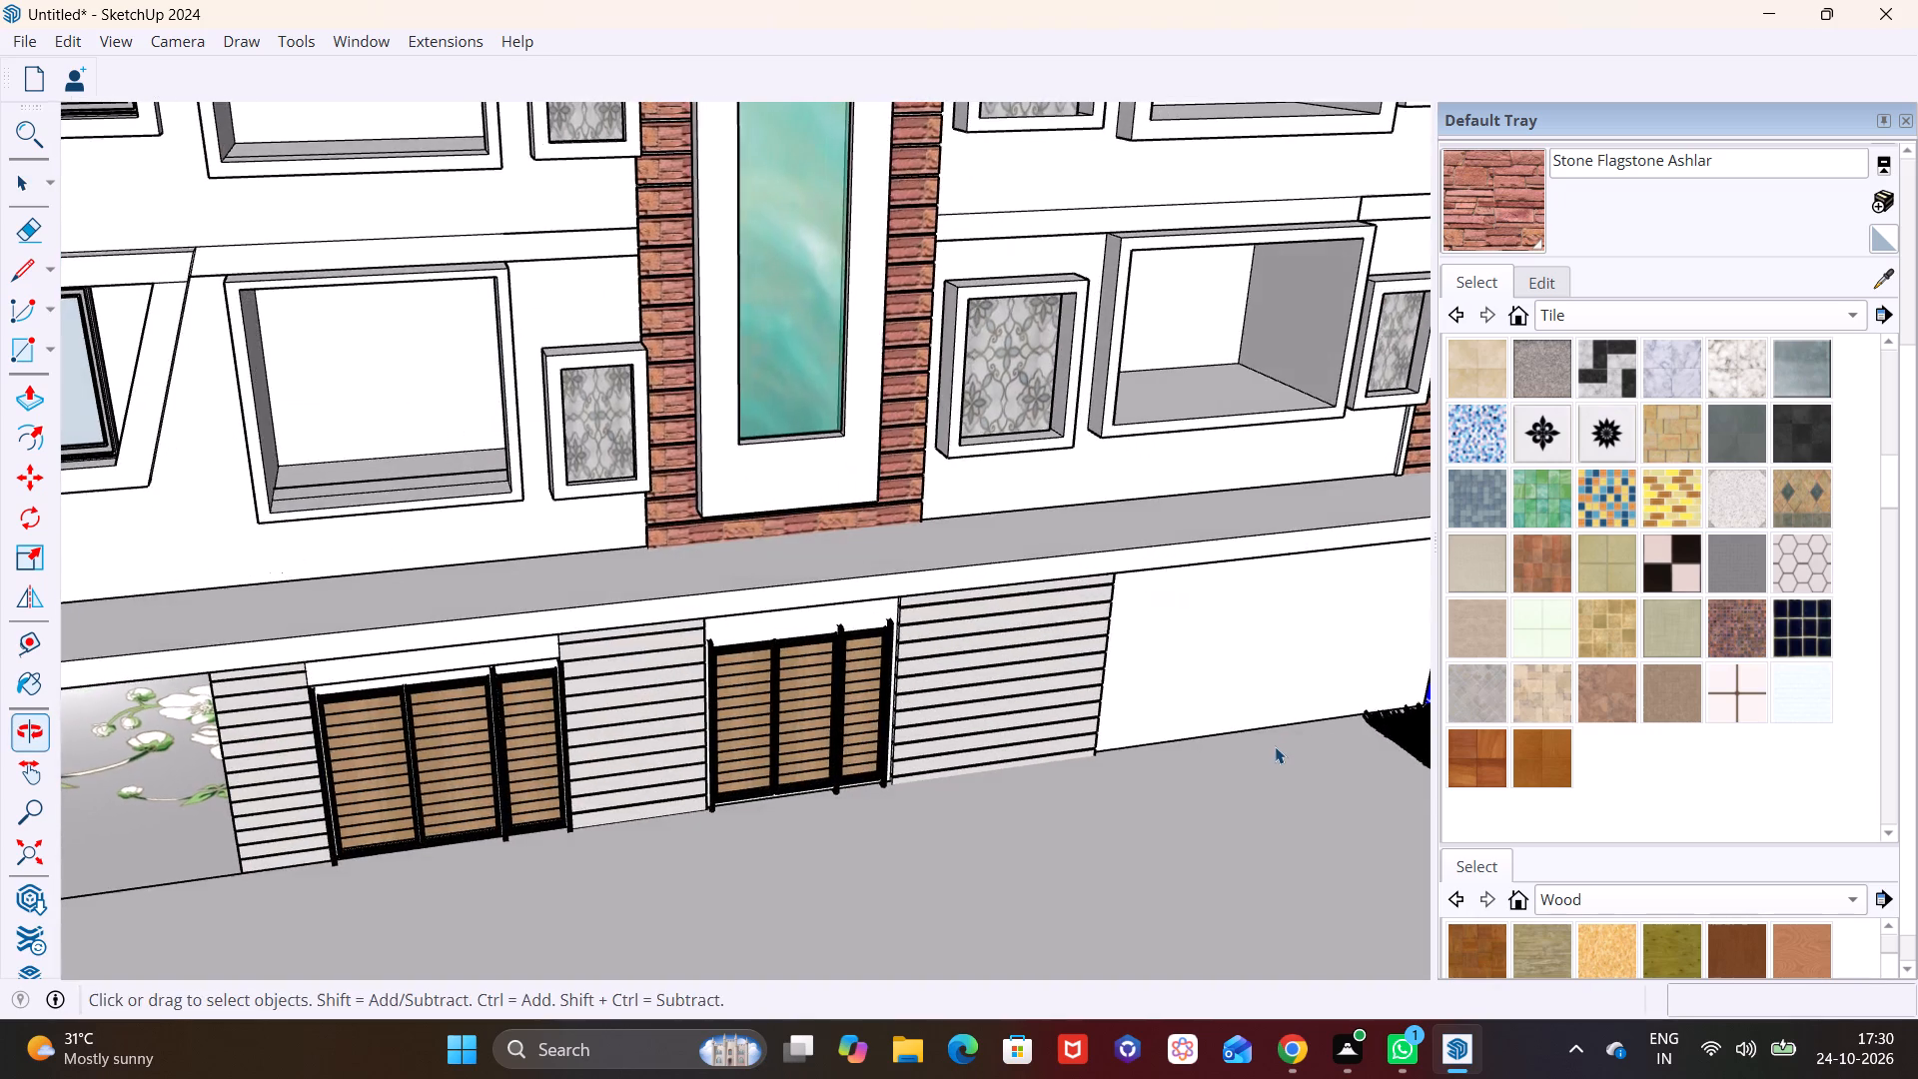
{"action": "scroll", "coordinate": [1275, 744], "scroll_direction": "down", "scroll_amount": 8}
{"action": "middle_click_drag", "start_coordinate": [1277, 746], "coordinate": [802, 602], "text": "shift"}
{"action": "middle_click_drag", "start_coordinate": [1003, 669], "coordinate": [1071, 738]}
{"action": "key", "text": "space"}
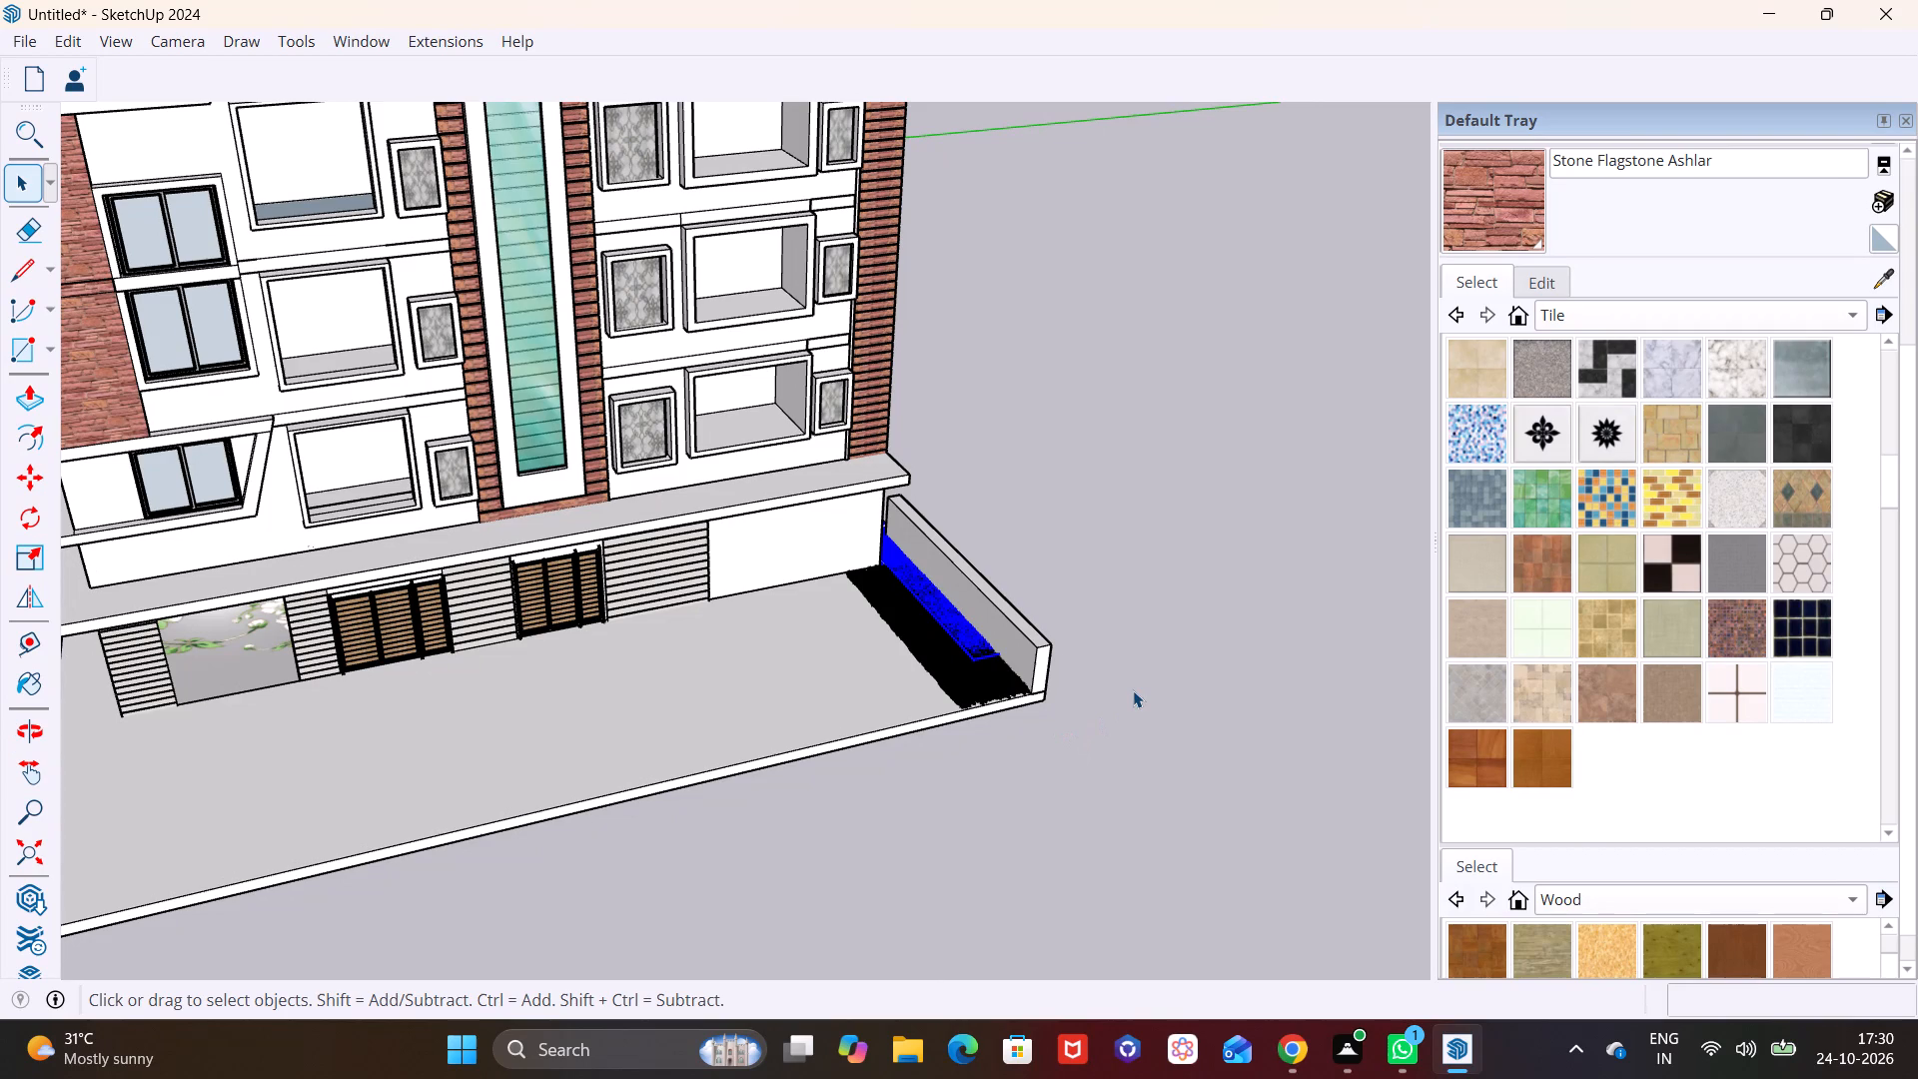
{"action": "left_click", "coordinate": [1133, 690]}
{"action": "scroll", "coordinate": [1006, 650], "scroll_direction": "up", "scroll_amount": 9}
{"action": "left_click", "coordinate": [933, 688]}
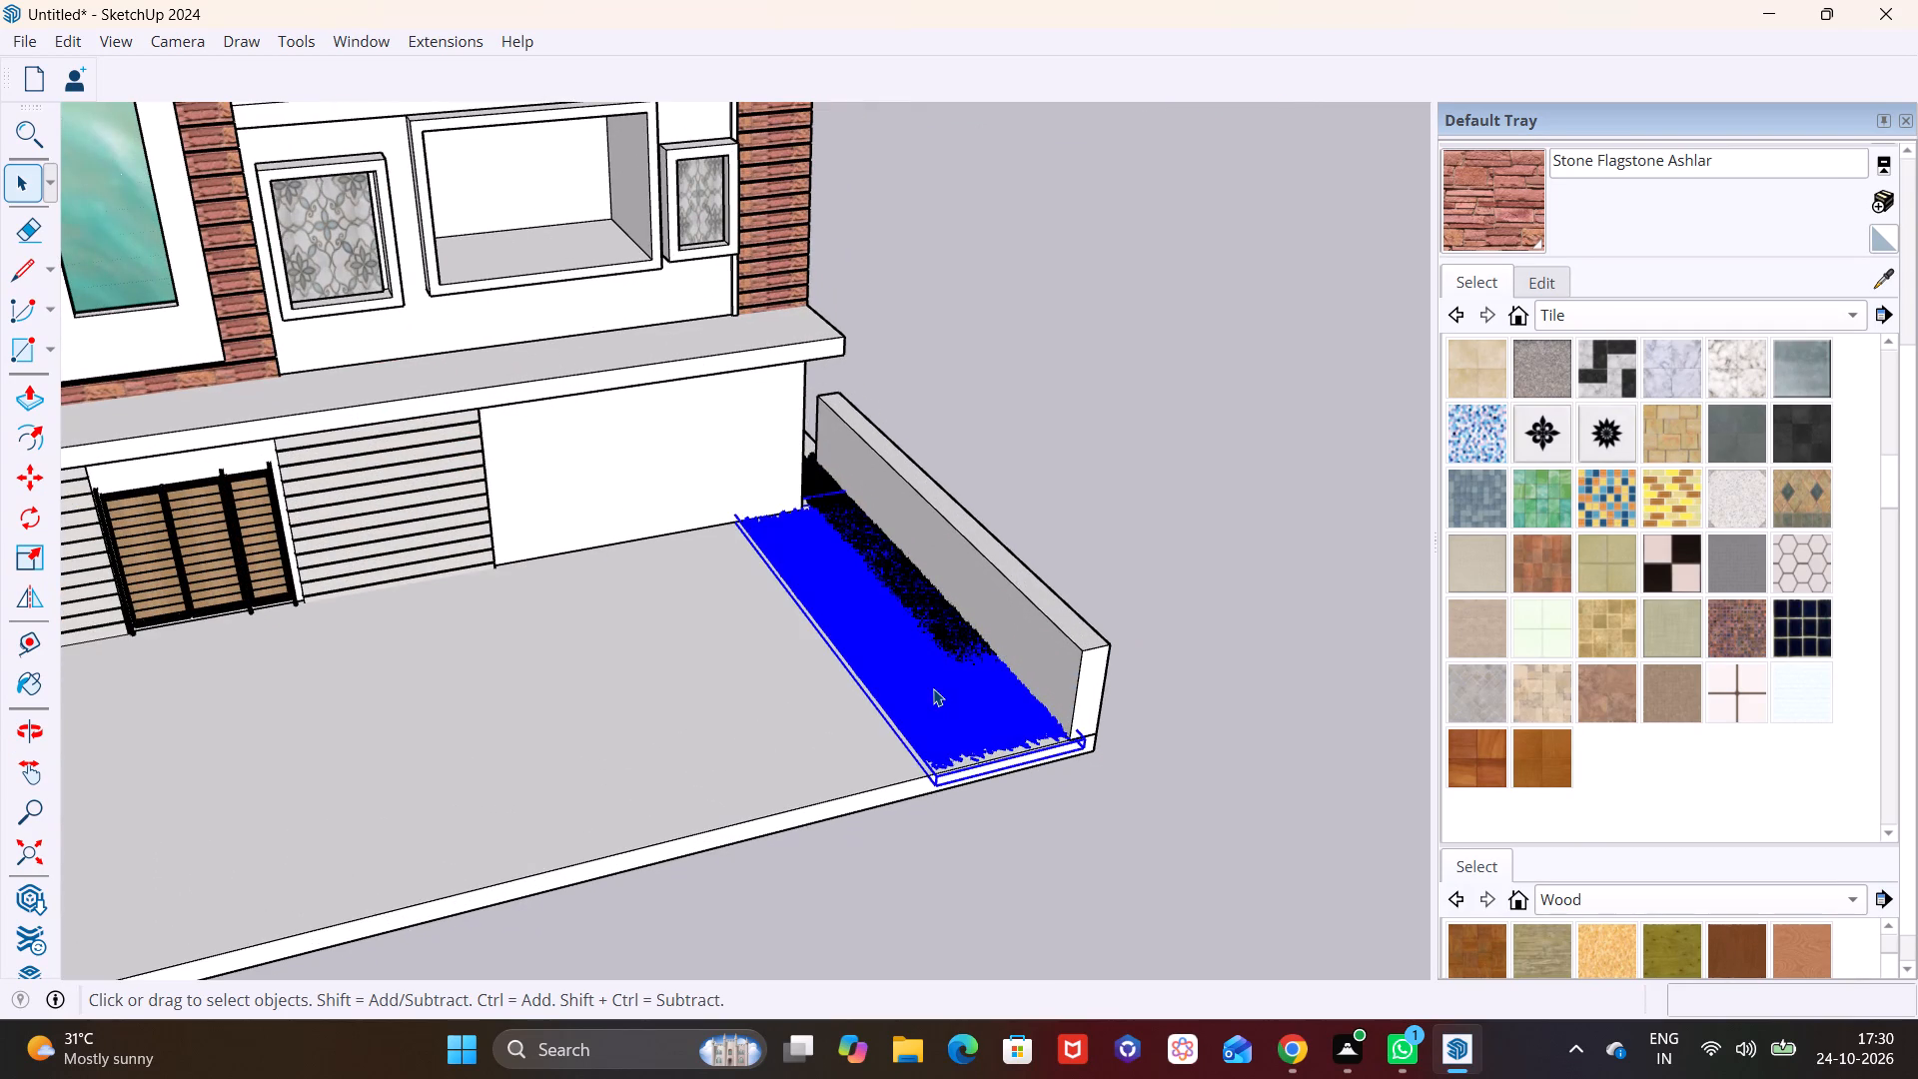
{"action": "middle_click_drag", "start_coordinate": [1066, 707], "coordinate": [799, 759]}
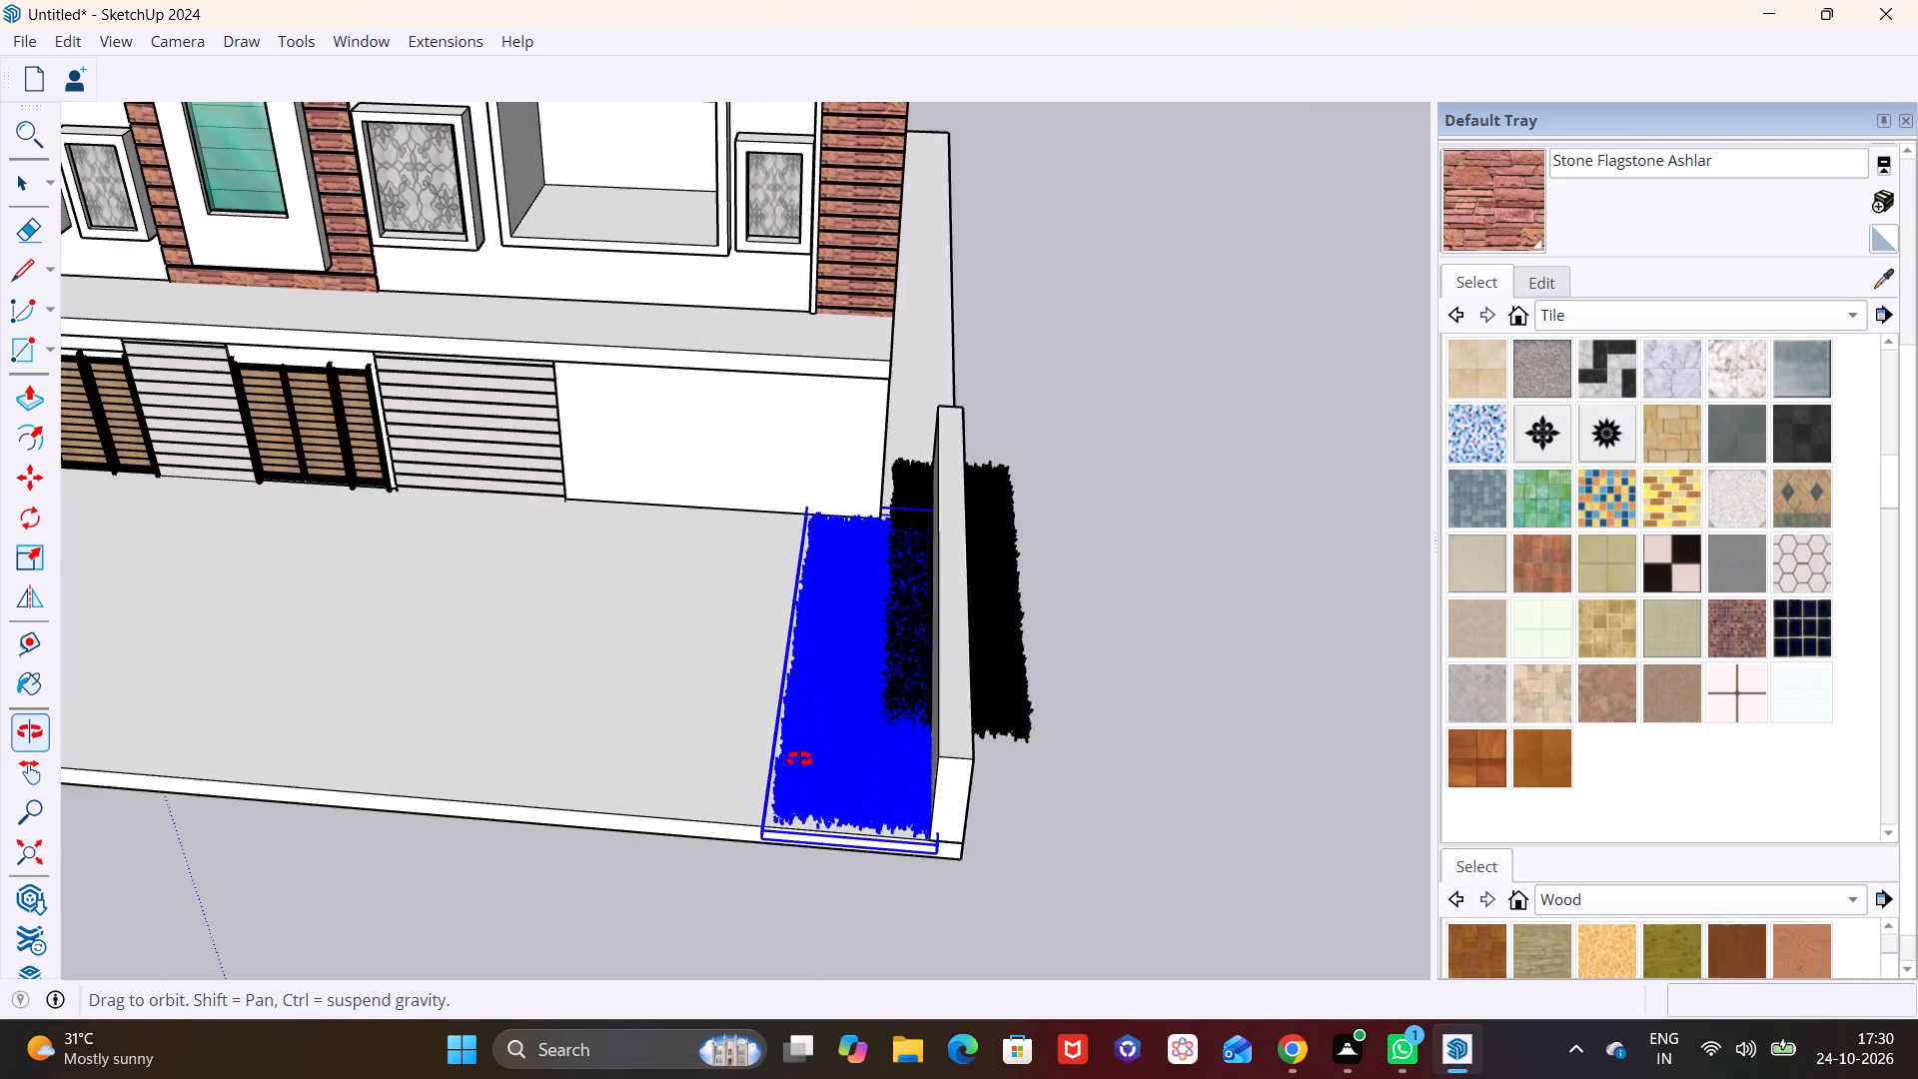
{"action": "middle_click_drag", "start_coordinate": [799, 759], "coordinate": [792, 751]}
{"action": "left_click", "coordinate": [1011, 693]}
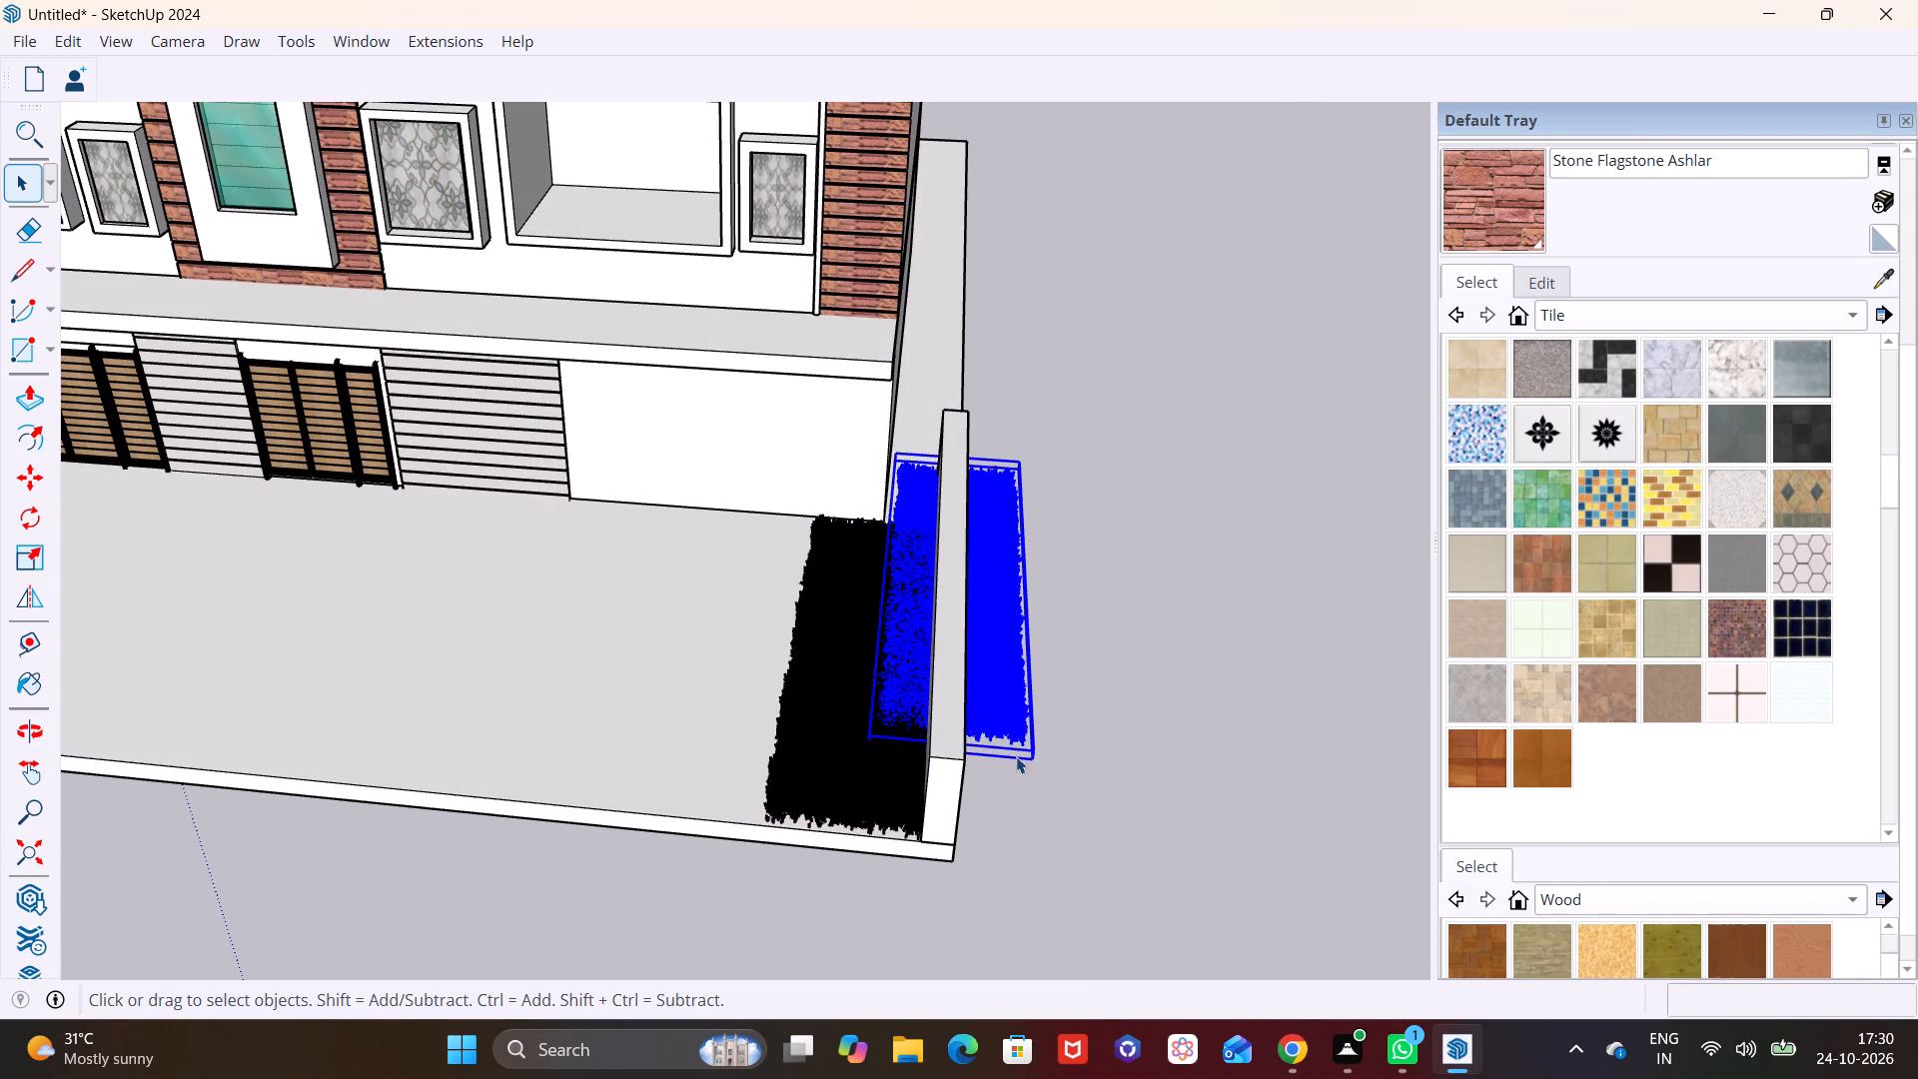
{"action": "key", "text": "m"}
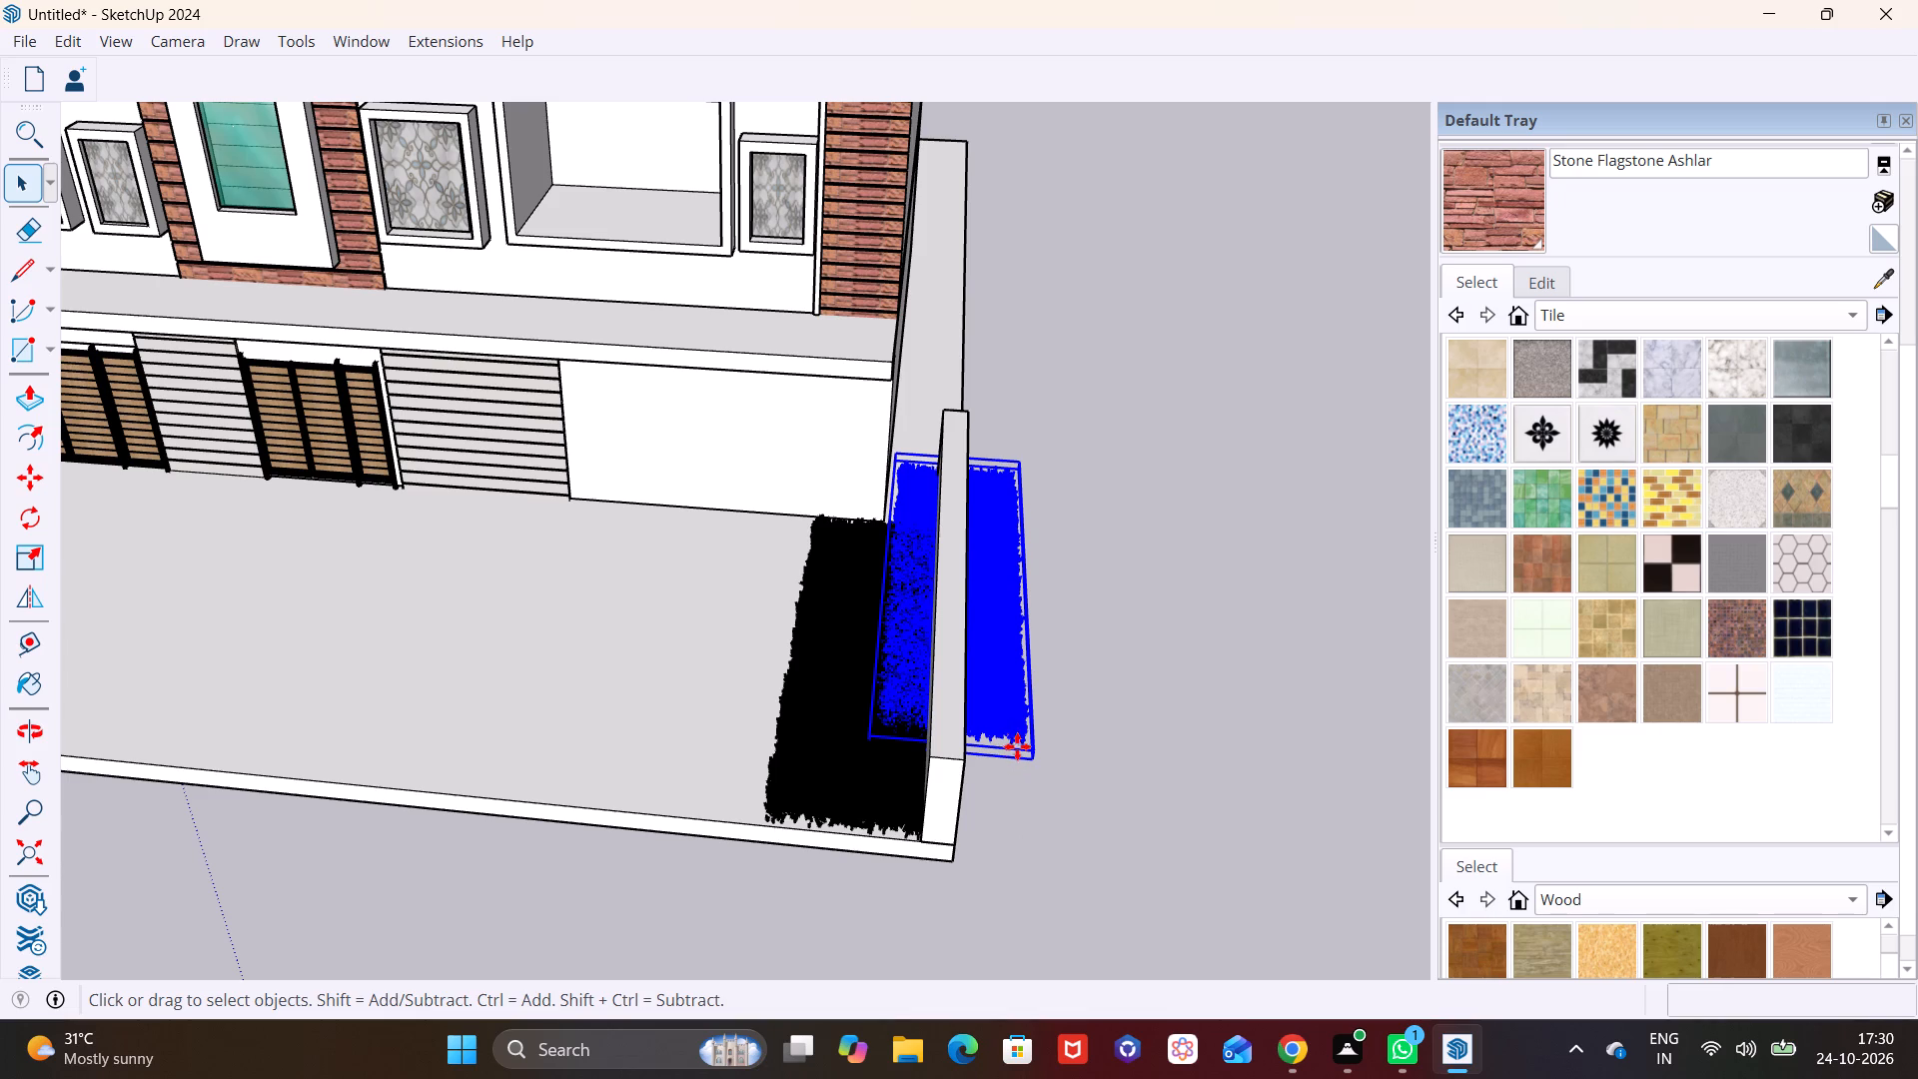
{"action": "left_click", "coordinate": [1033, 748]}
{"action": "scroll", "coordinate": [745, 690], "scroll_direction": "down", "scroll_amount": 7}
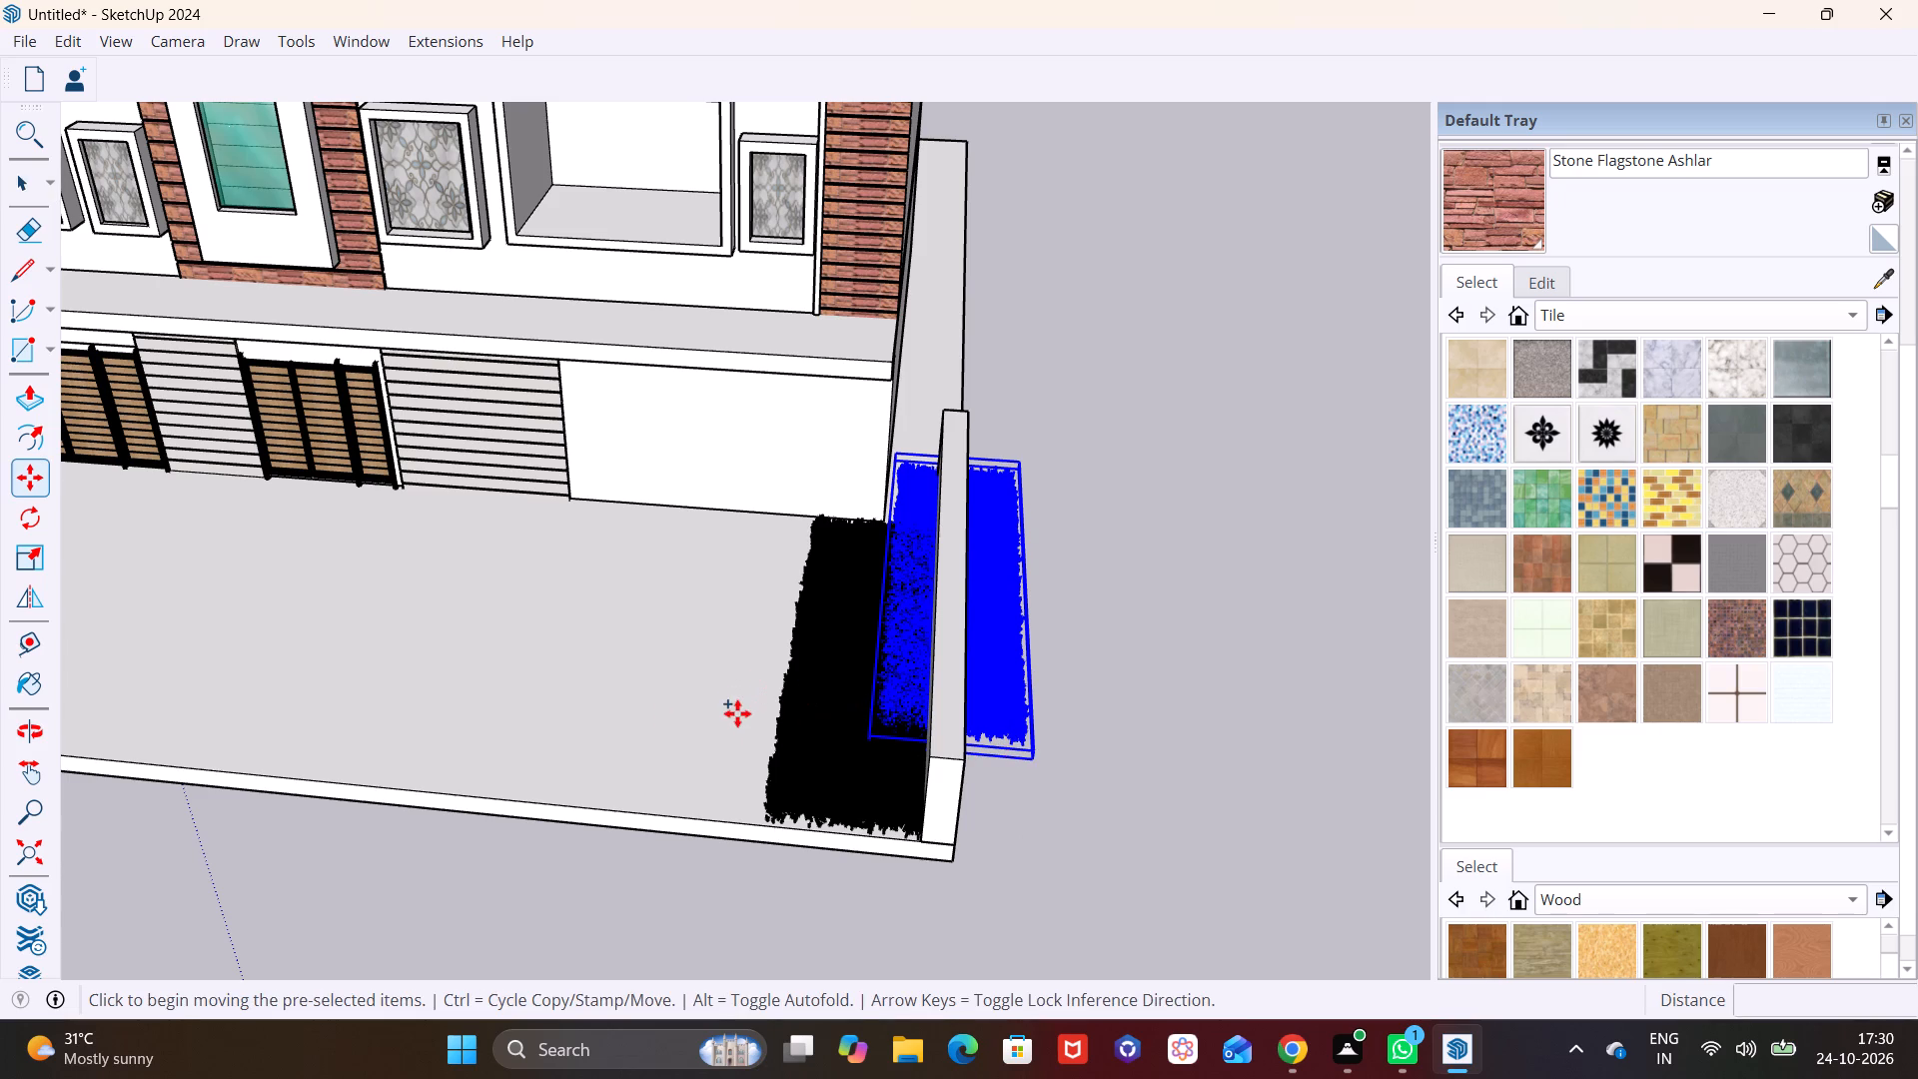
{"action": "scroll", "coordinate": [737, 713], "scroll_direction": "down", "scroll_amount": 8}
{"action": "scroll", "coordinate": [424, 665], "scroll_direction": "down", "scroll_amount": 1}
{"action": "middle_click_drag", "start_coordinate": [424, 665], "coordinate": [650, 665], "text": "shift"}
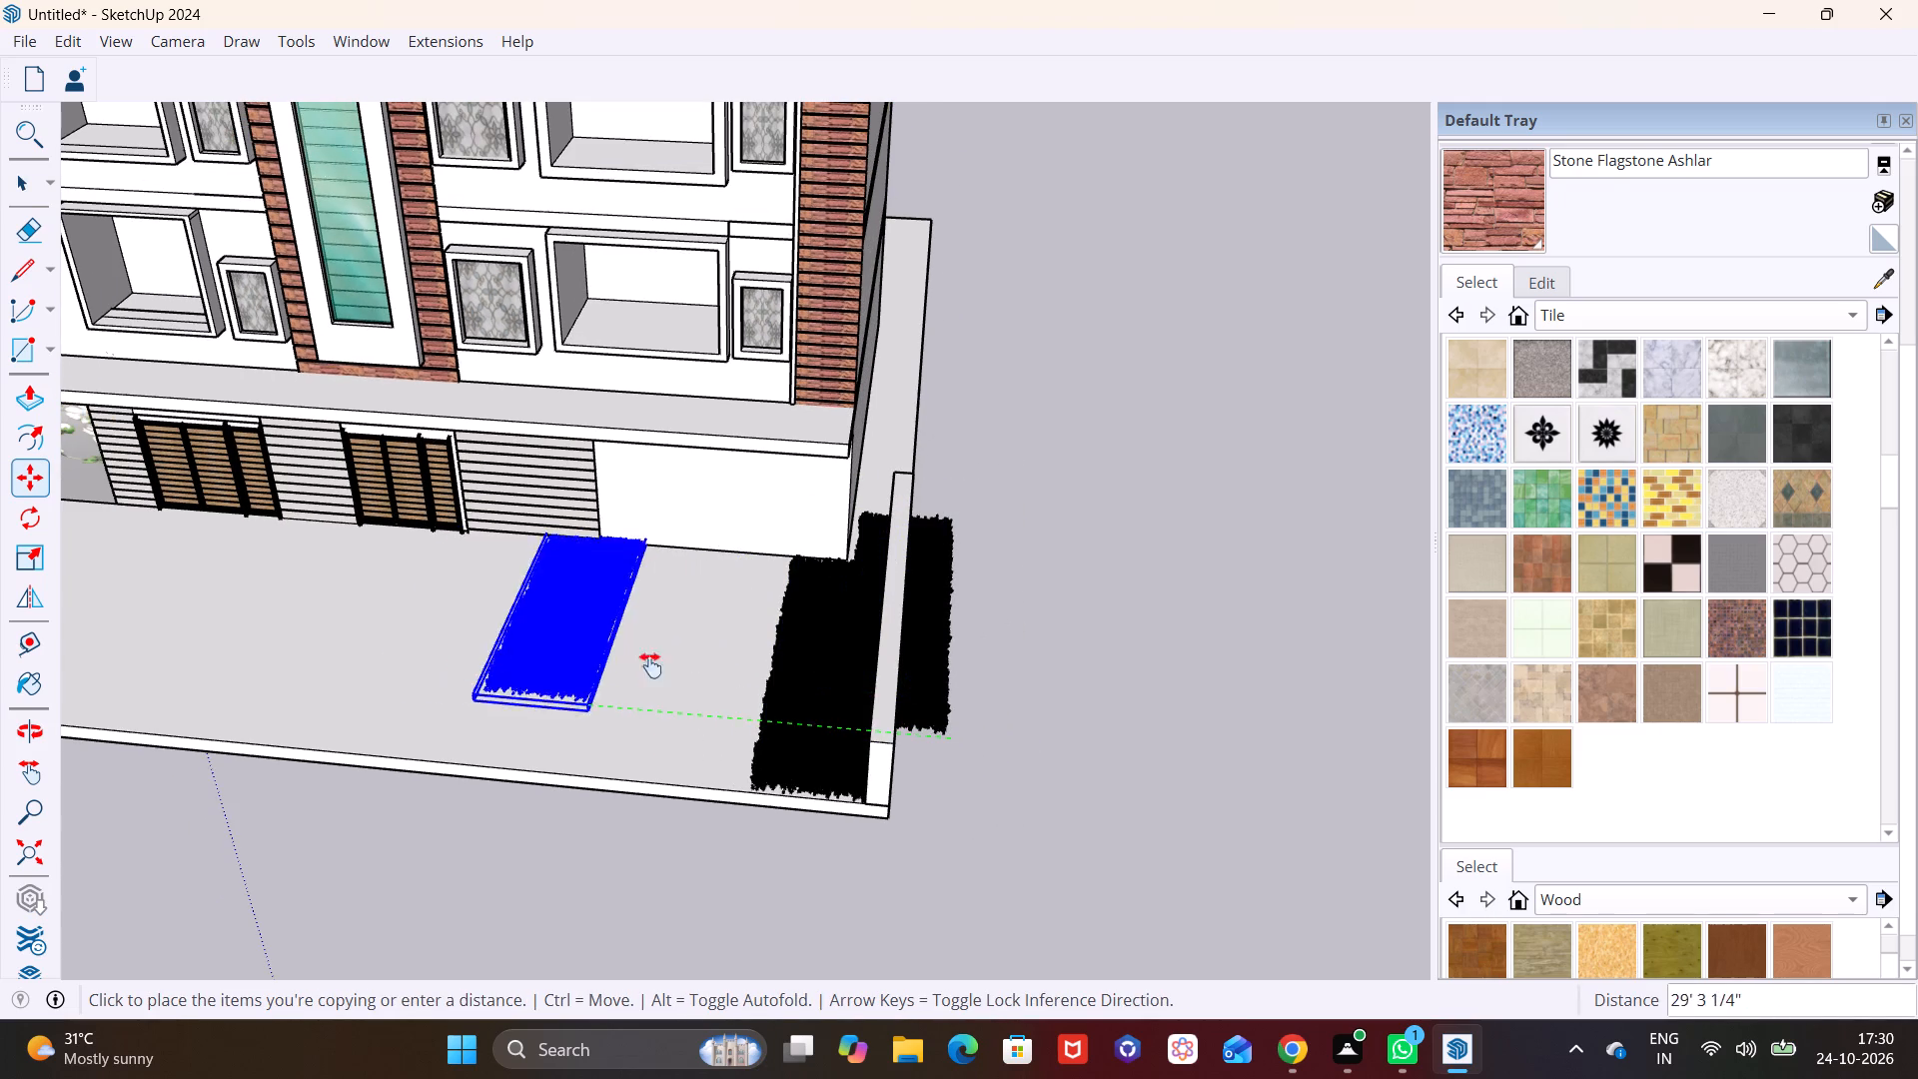
{"action": "middle_click_drag", "start_coordinate": [650, 665], "coordinate": [1474, 665], "text": "shift"}
{"action": "scroll", "coordinate": [1470, 668], "scroll_direction": "down", "scroll_amount": 1, "text": "shift"}
{"action": "scroll", "coordinate": [470, 636], "scroll_direction": "down", "scroll_amount": 3}
{"action": "middle_click_drag", "start_coordinate": [456, 560], "coordinate": [904, 696]}
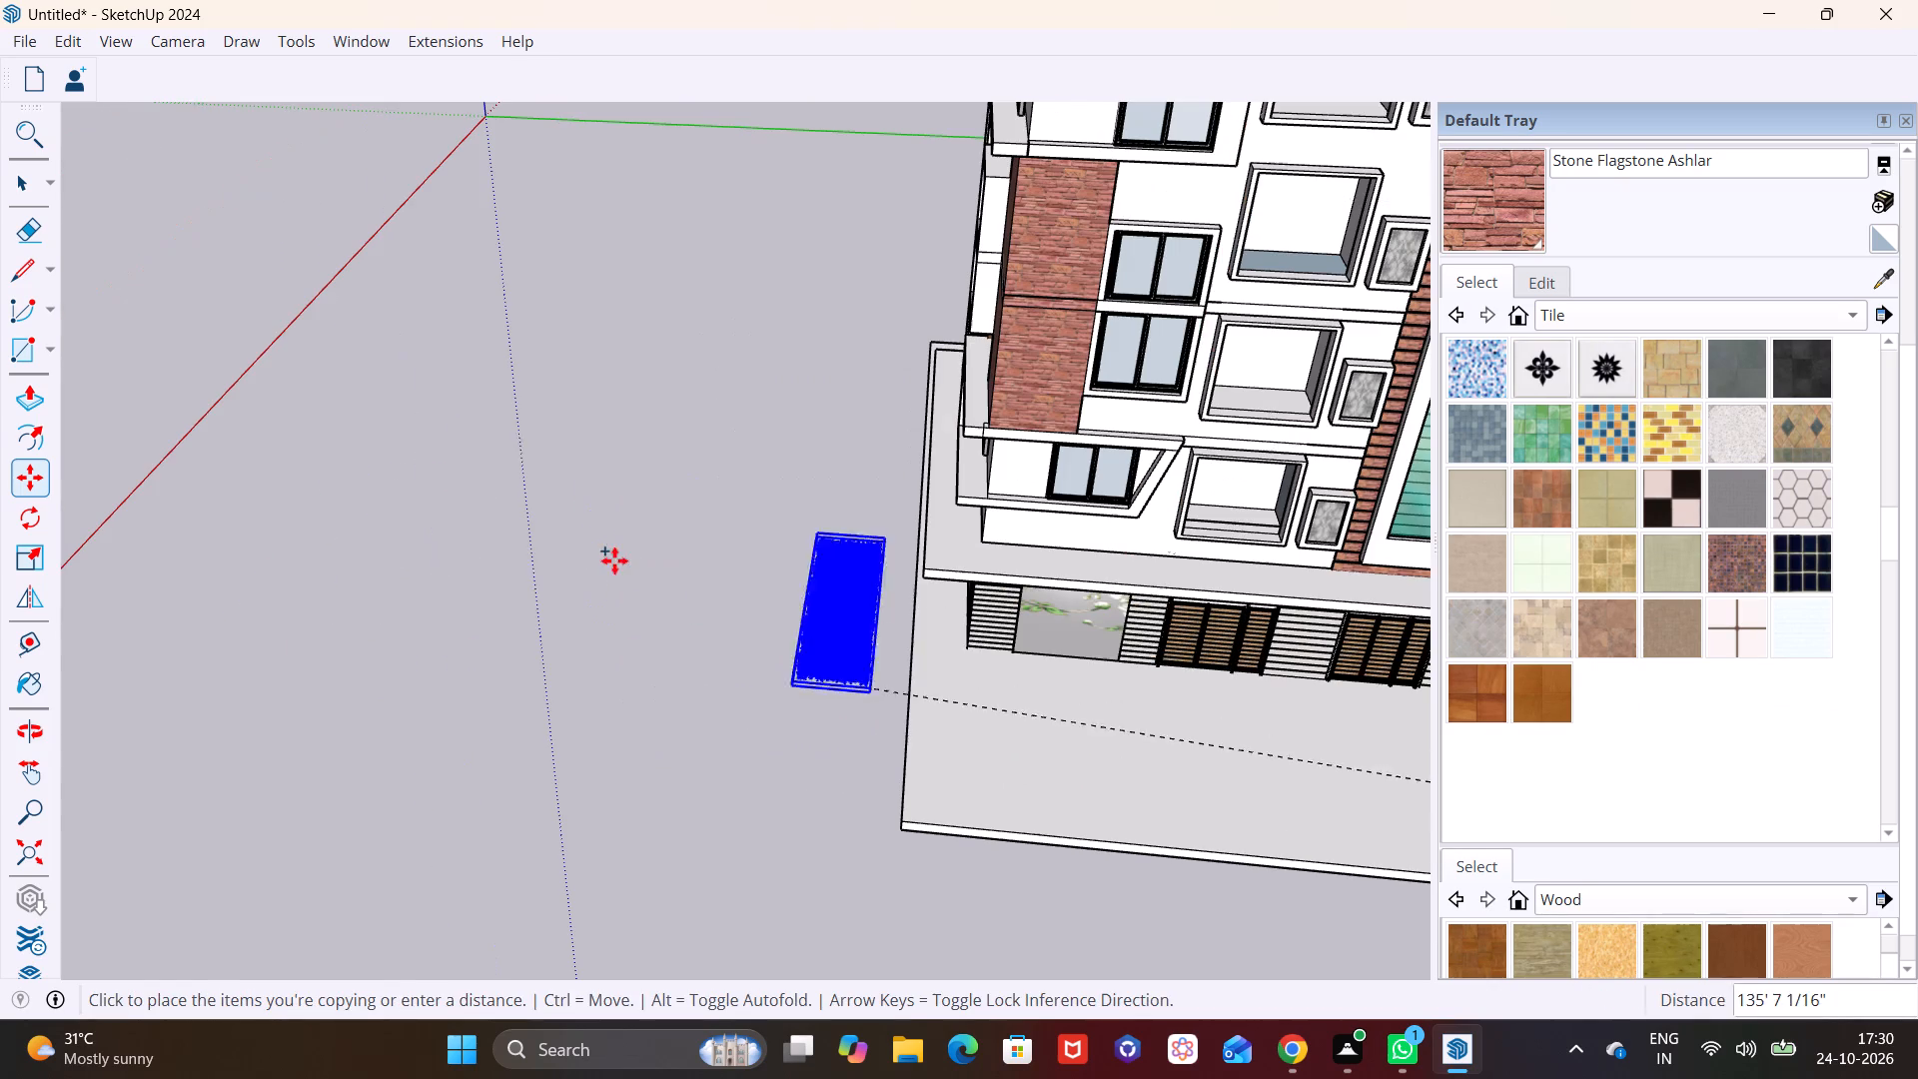
{"action": "scroll", "coordinate": [923, 414], "scroll_direction": "up", "scroll_amount": 9}
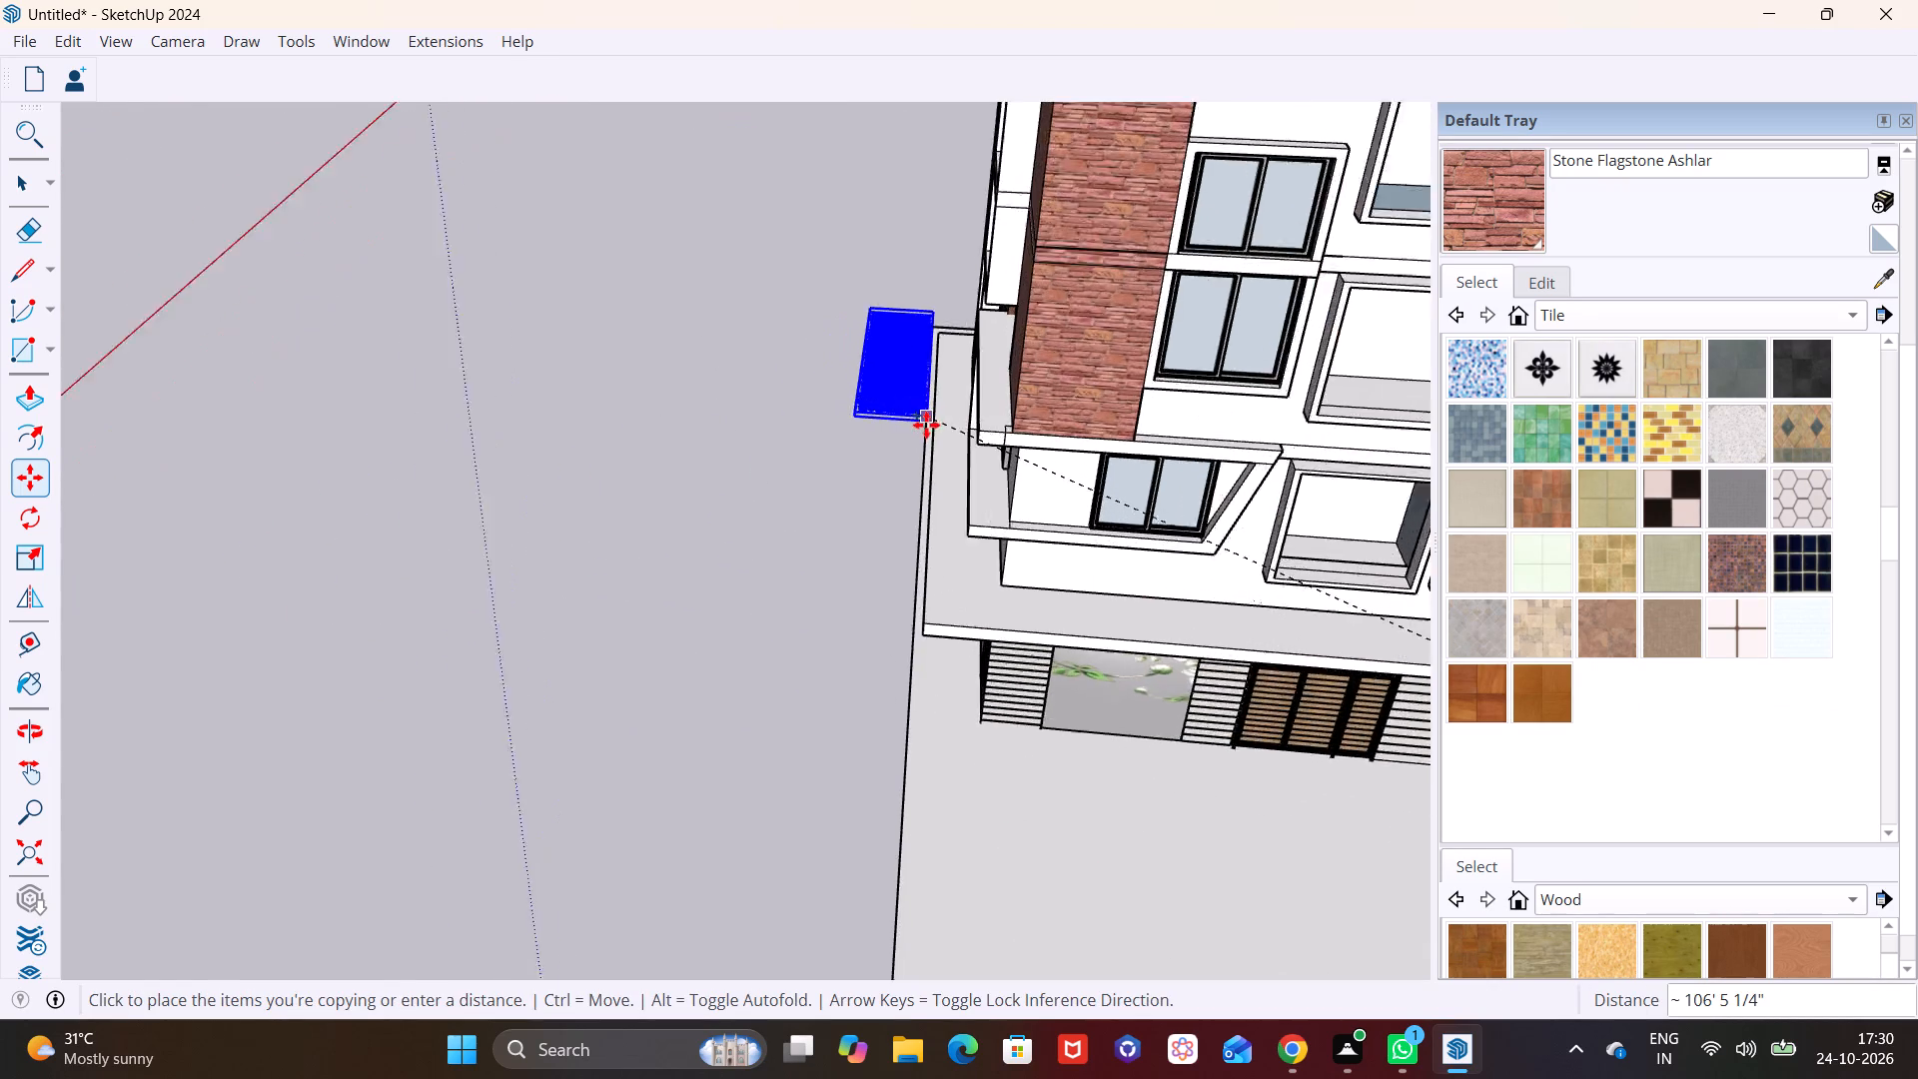
{"action": "scroll", "coordinate": [926, 425], "scroll_direction": "up", "scroll_amount": 5}
{"action": "middle_click_drag", "start_coordinate": [943, 504], "coordinate": [1209, 545]}
{"action": "scroll", "coordinate": [862, 454], "scroll_direction": "up", "scroll_amount": 2}
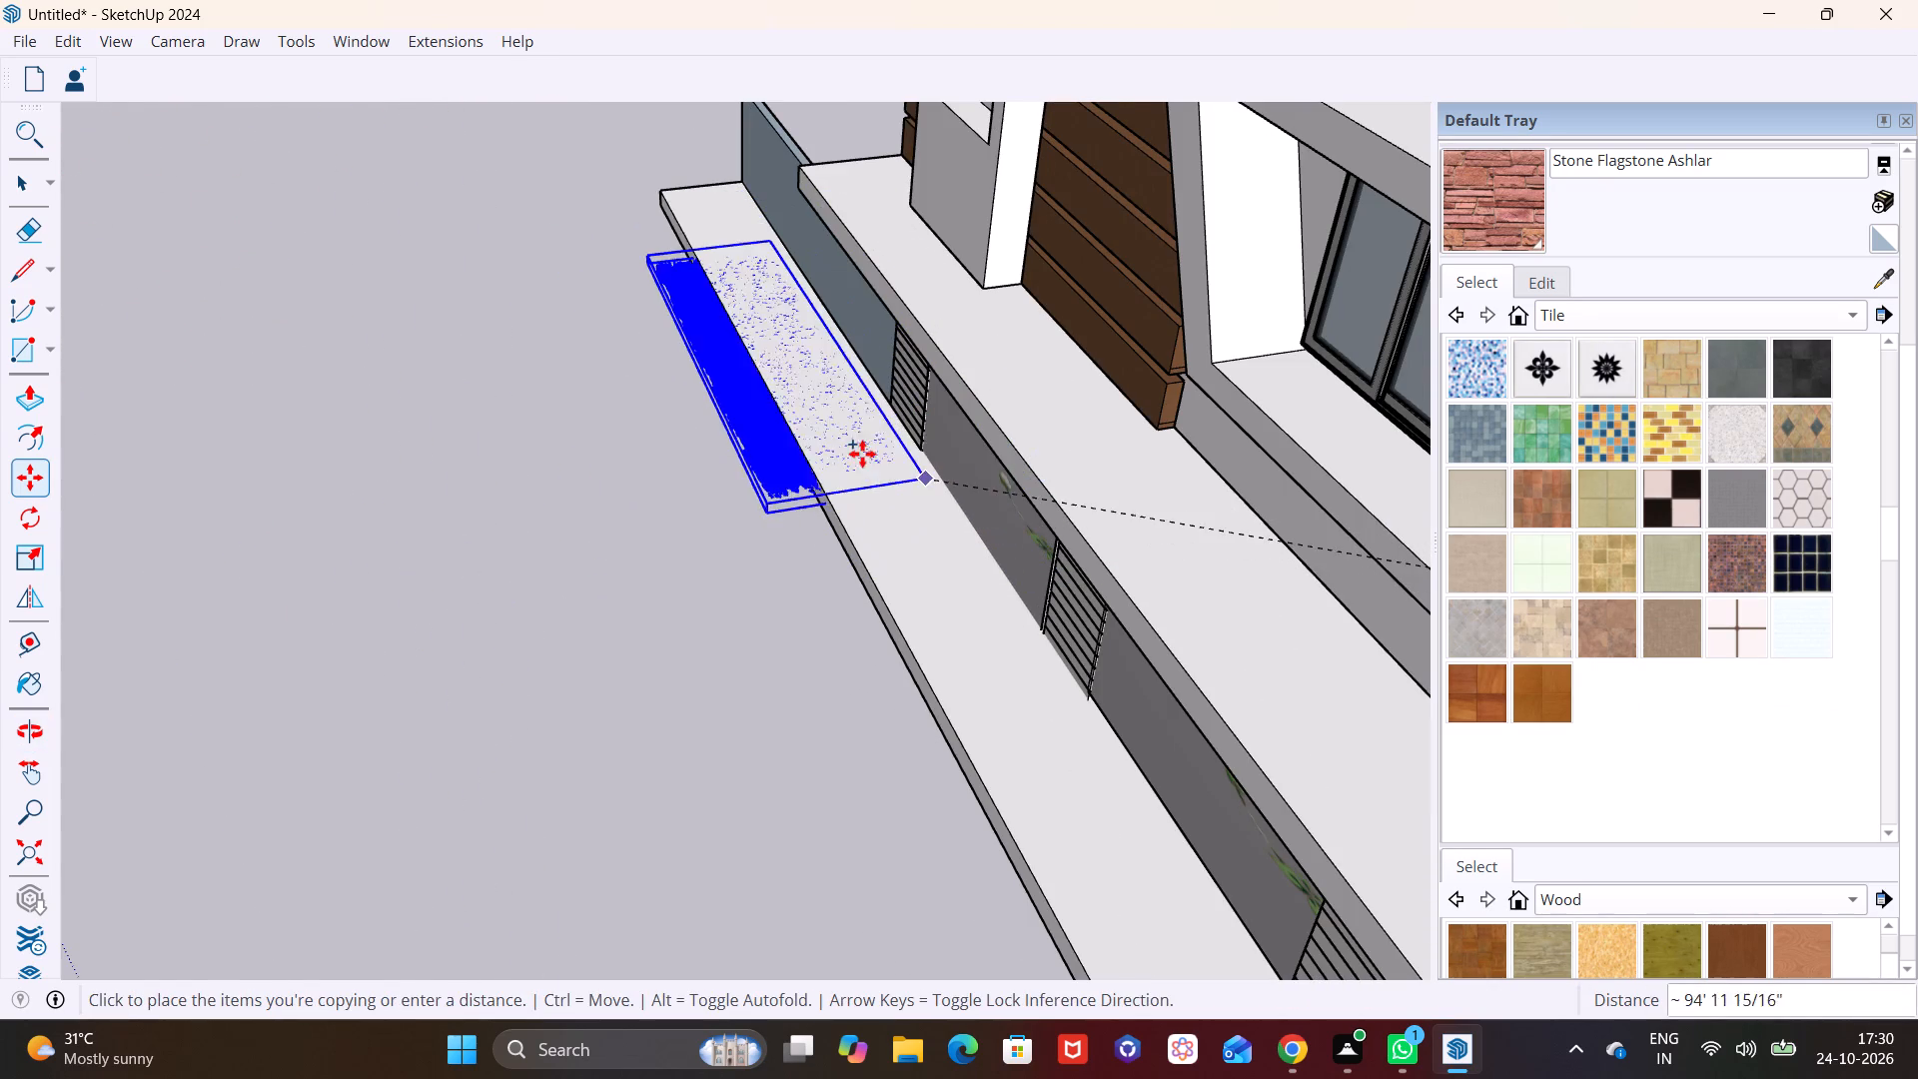
{"action": "scroll", "coordinate": [862, 454], "scroll_direction": "up", "scroll_amount": 14}
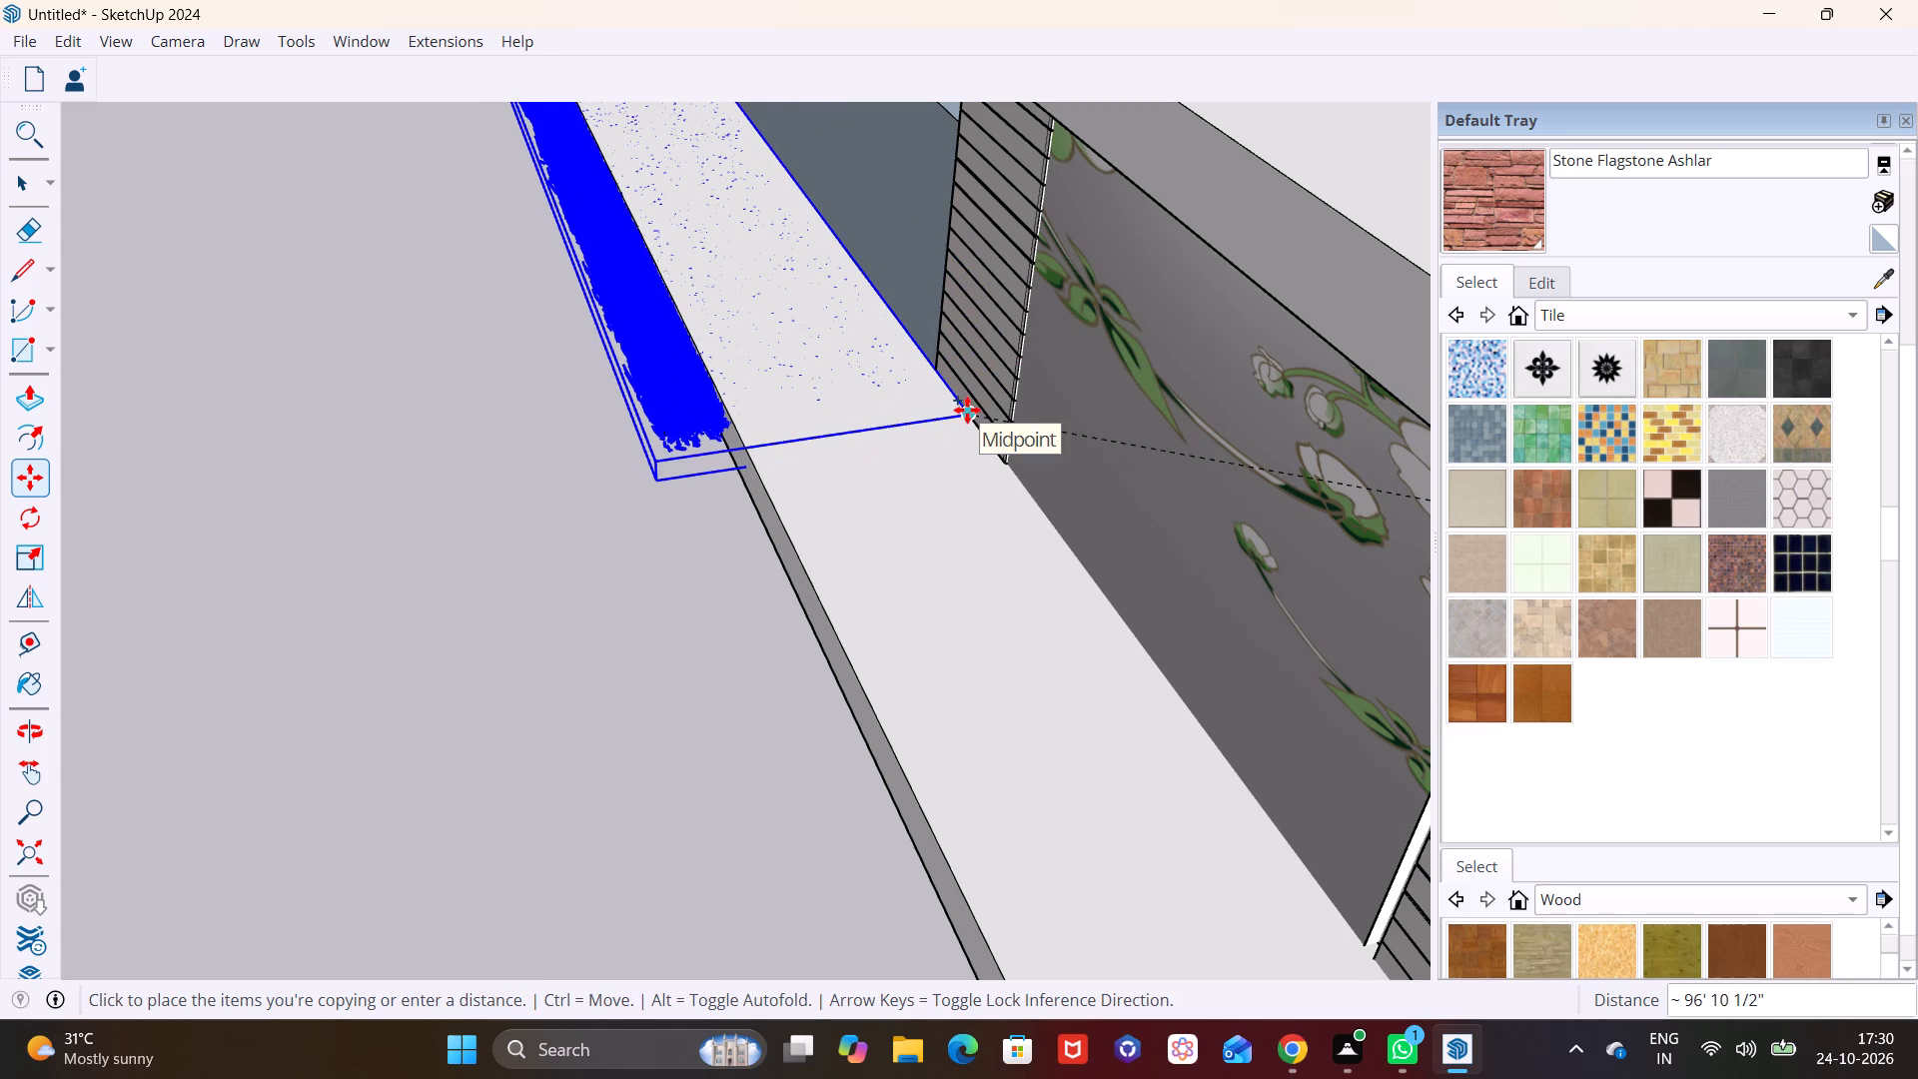
{"action": "middle_click_drag", "start_coordinate": [947, 393], "coordinate": [915, 214]}
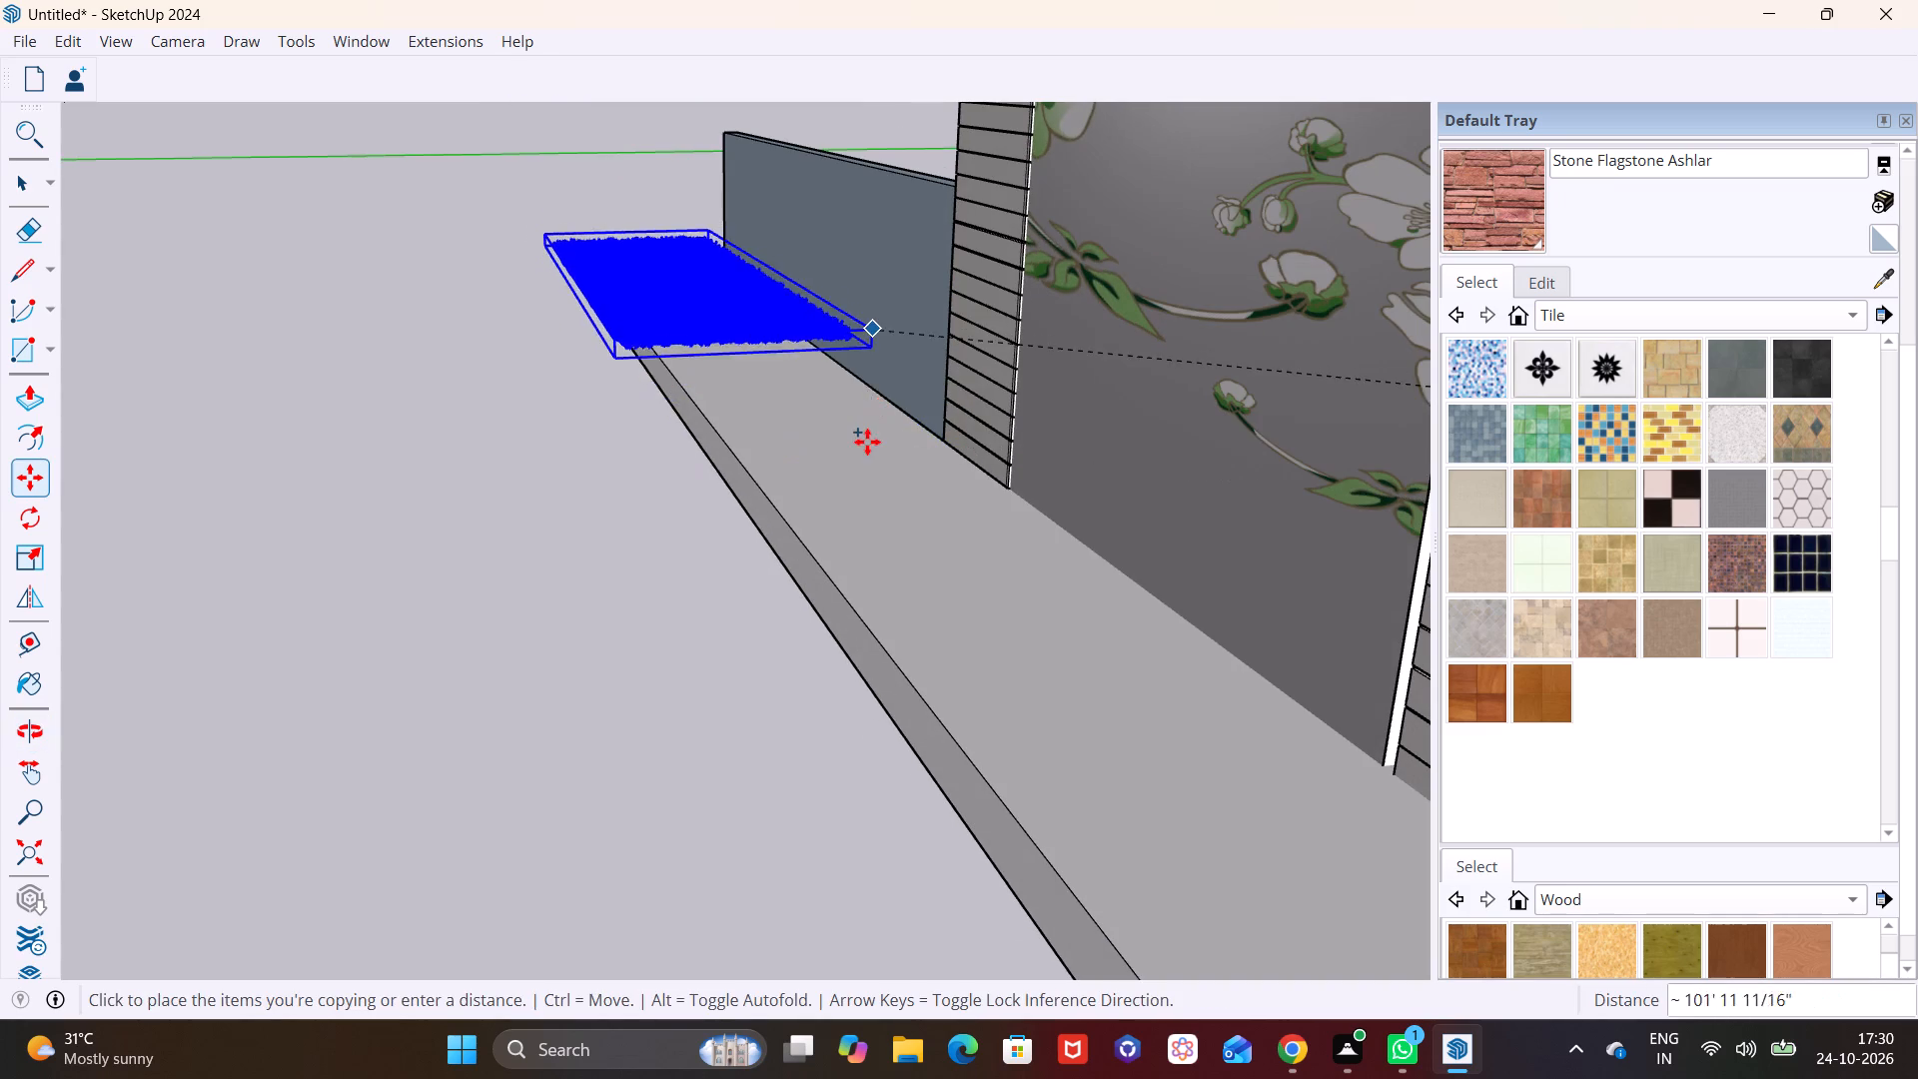
{"action": "middle_click_drag", "start_coordinate": [864, 443], "coordinate": [864, 571]}
{"action": "middle_click_drag", "start_coordinate": [909, 471], "coordinate": [894, 404]}
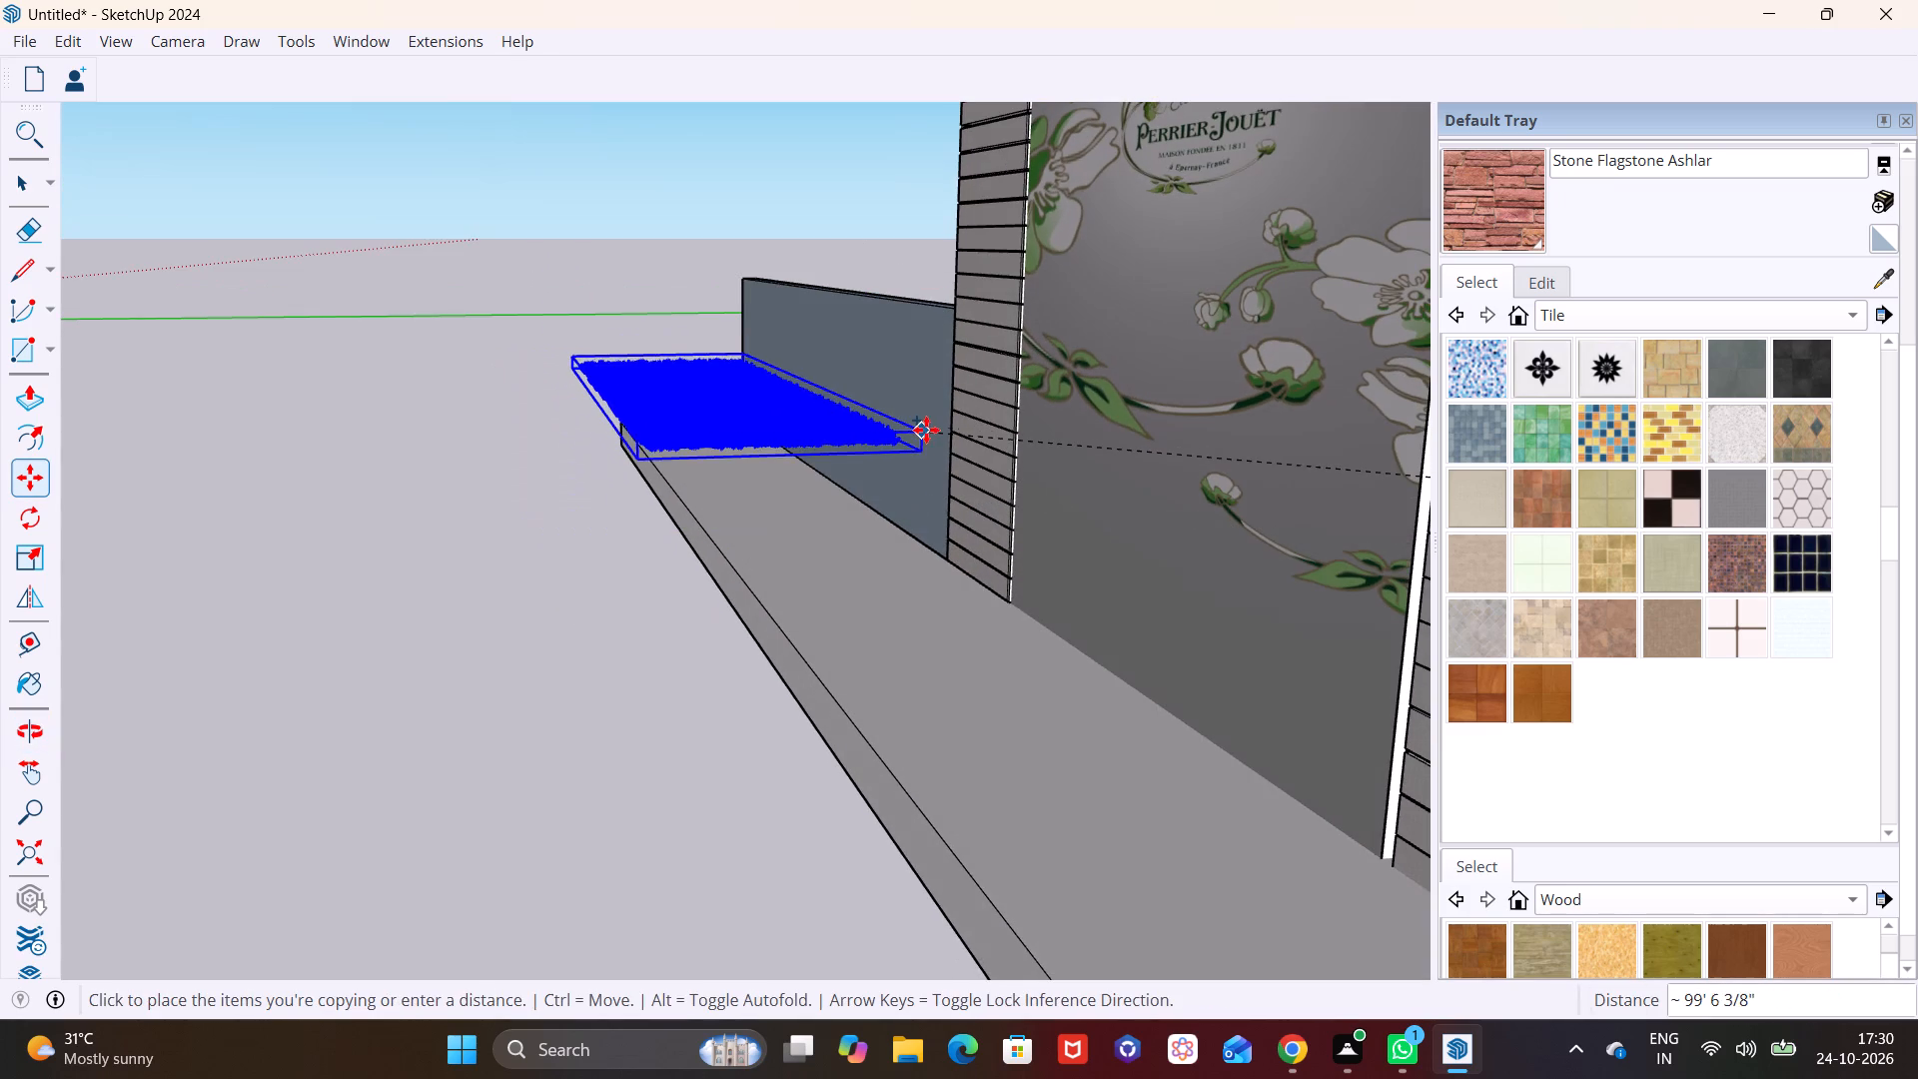
{"action": "left_click", "coordinate": [926, 430]}
{"action": "middle_click_drag", "start_coordinate": [850, 474], "coordinate": [927, 362]}
{"action": "scroll", "coordinate": [886, 477], "scroll_direction": "down", "scroll_amount": 3}
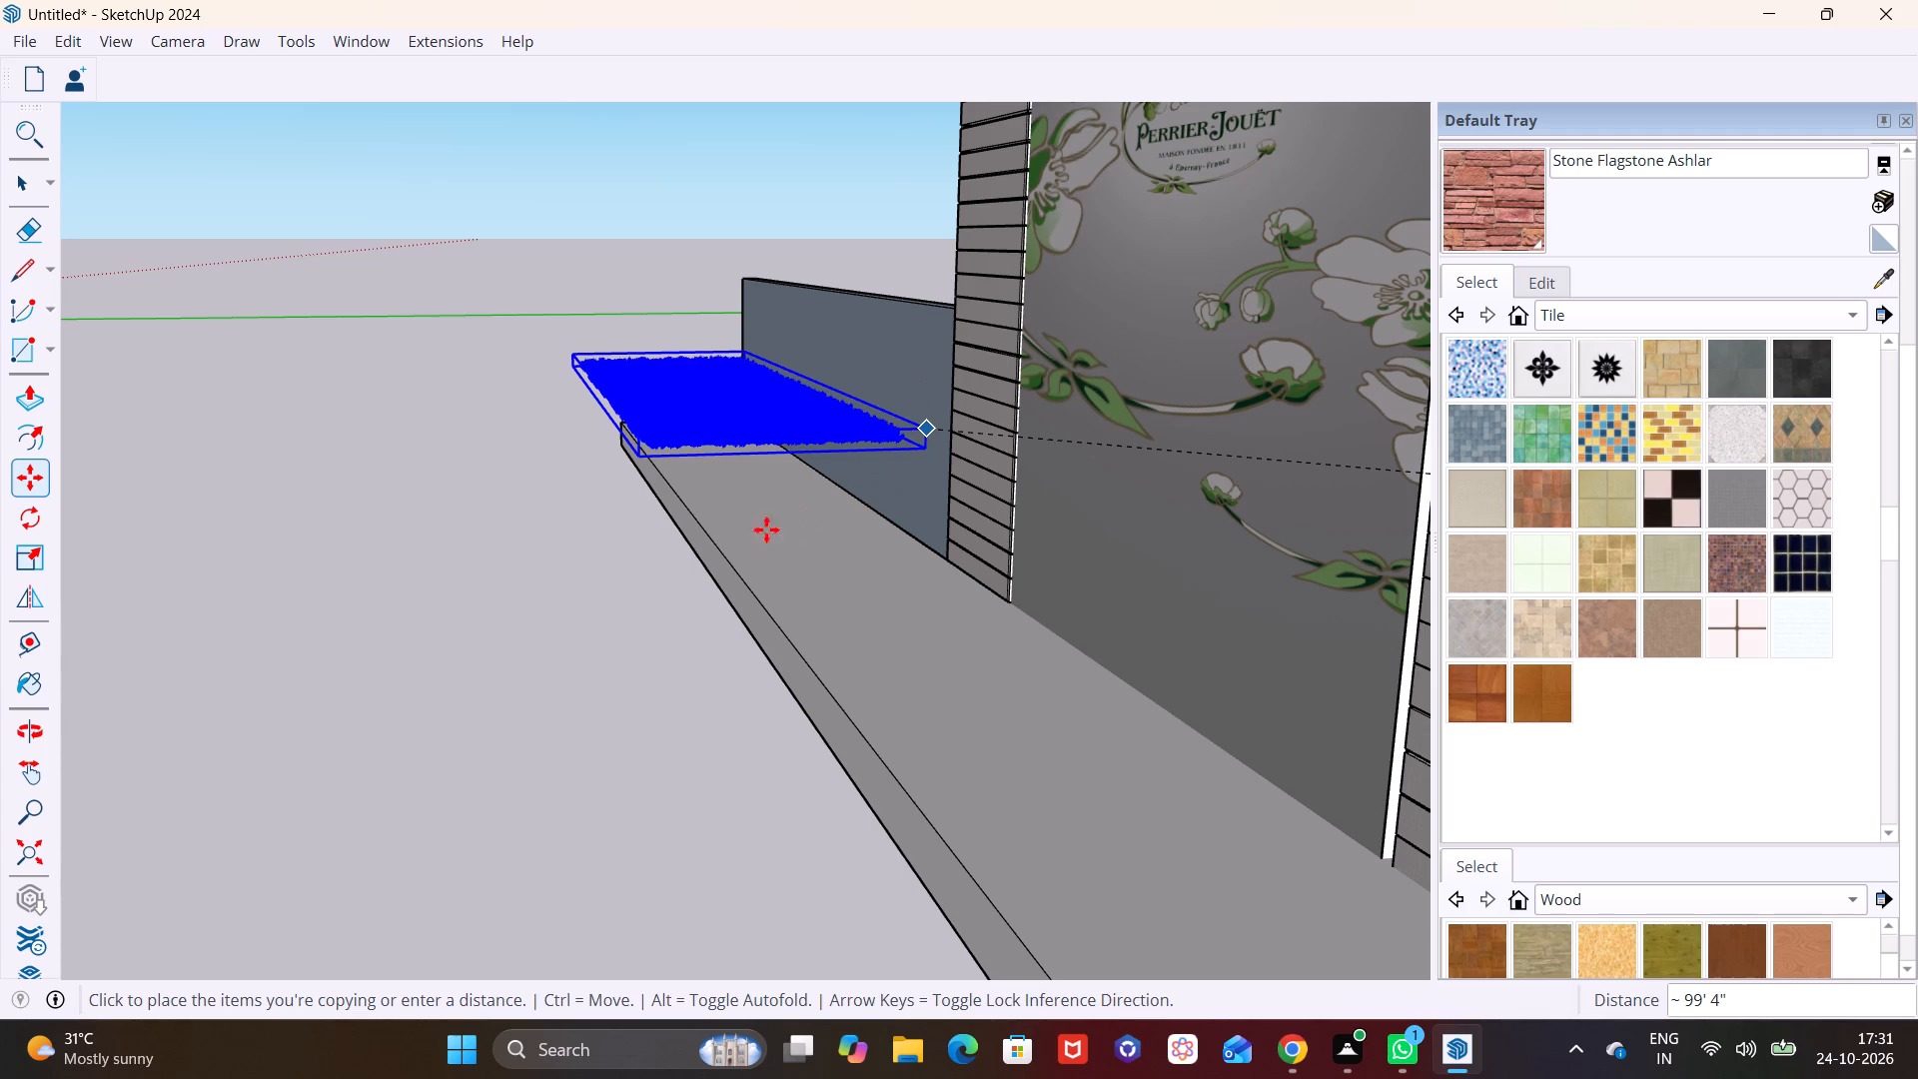
{"action": "key", "text": "space"}
{"action": "key", "text": "space"}
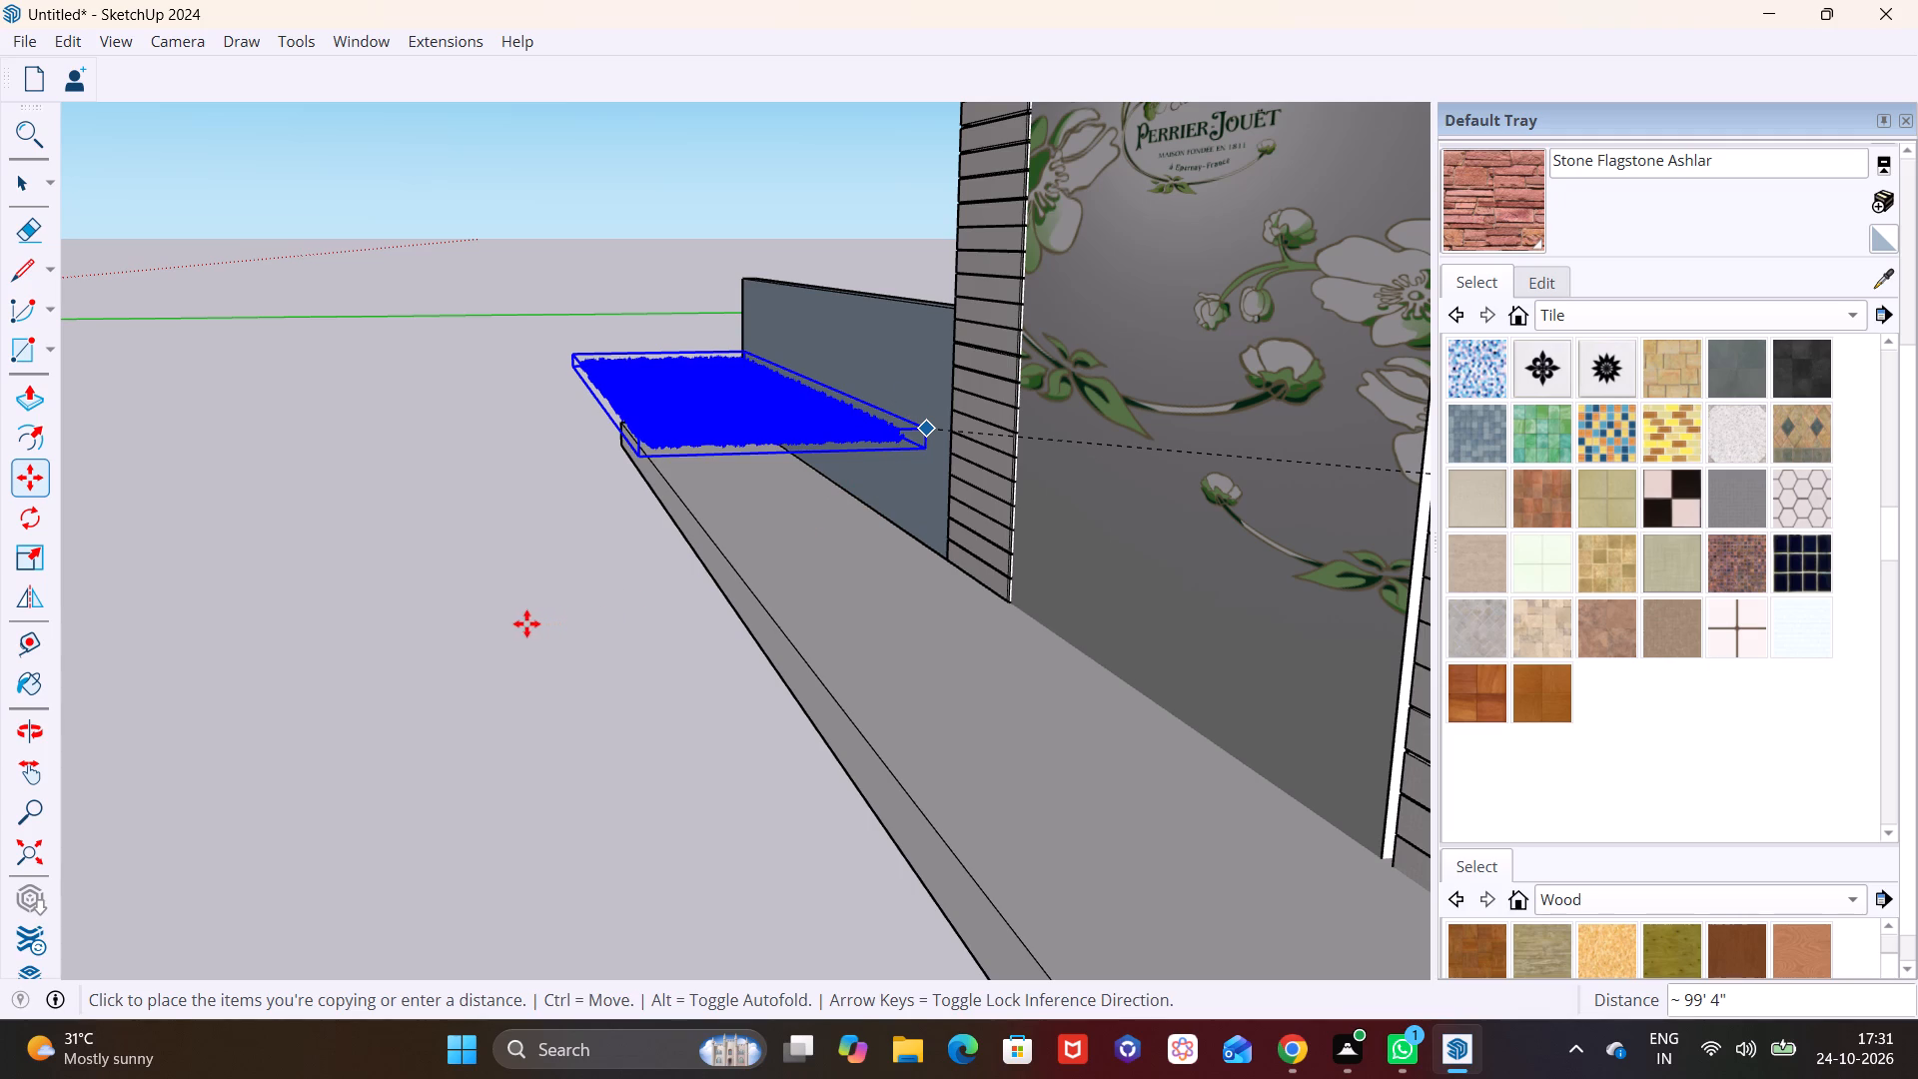
{"action": "key", "text": "space"}
{"action": "left_click", "coordinate": [523, 623]}
Lower the new grass strip about 2' 10 3/4" onto the base slab alongside the boundary wall.
{"action": "middle_click_drag", "start_coordinate": [652, 537], "coordinate": [1103, 427]}
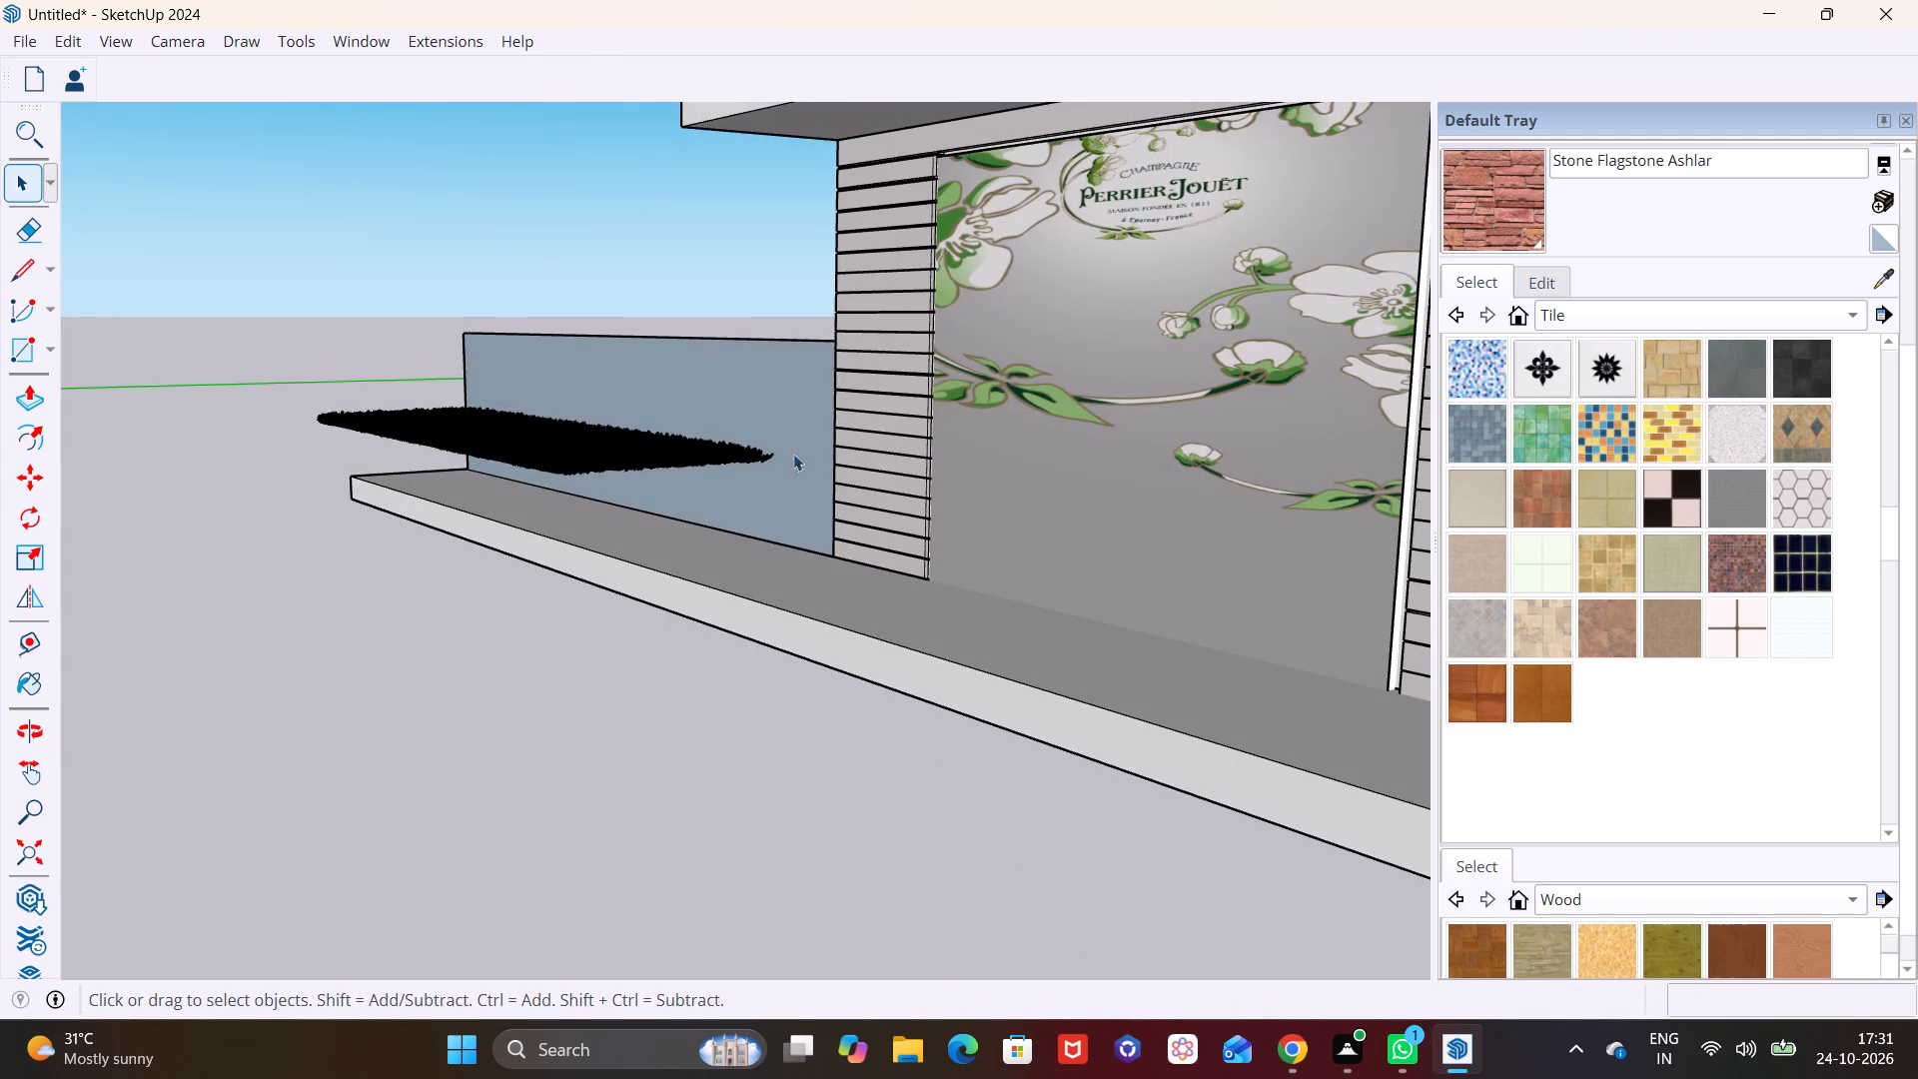
{"action": "scroll", "coordinate": [732, 452], "scroll_direction": "up", "scroll_amount": 2}
{"action": "left_click", "coordinate": [674, 461]}
{"action": "key", "text": "m"}
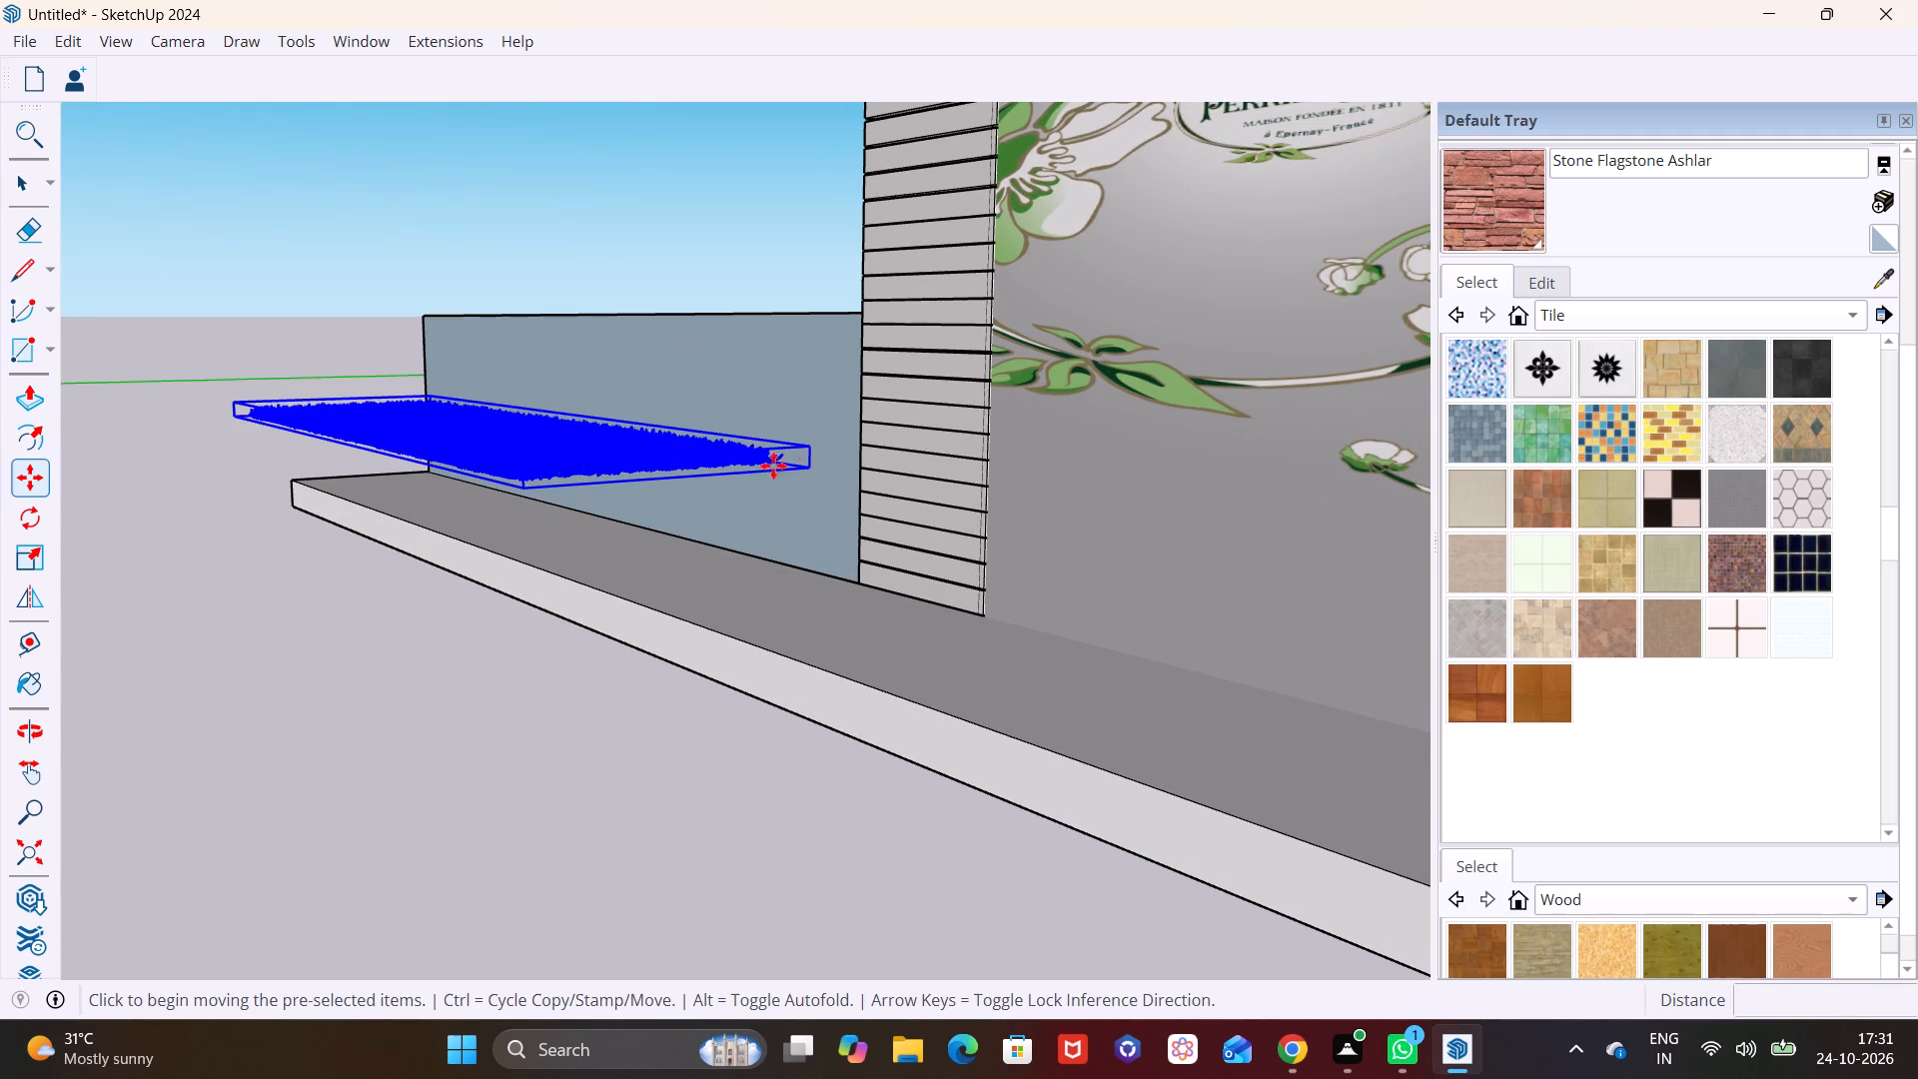
{"action": "left_click", "coordinate": [807, 468]}
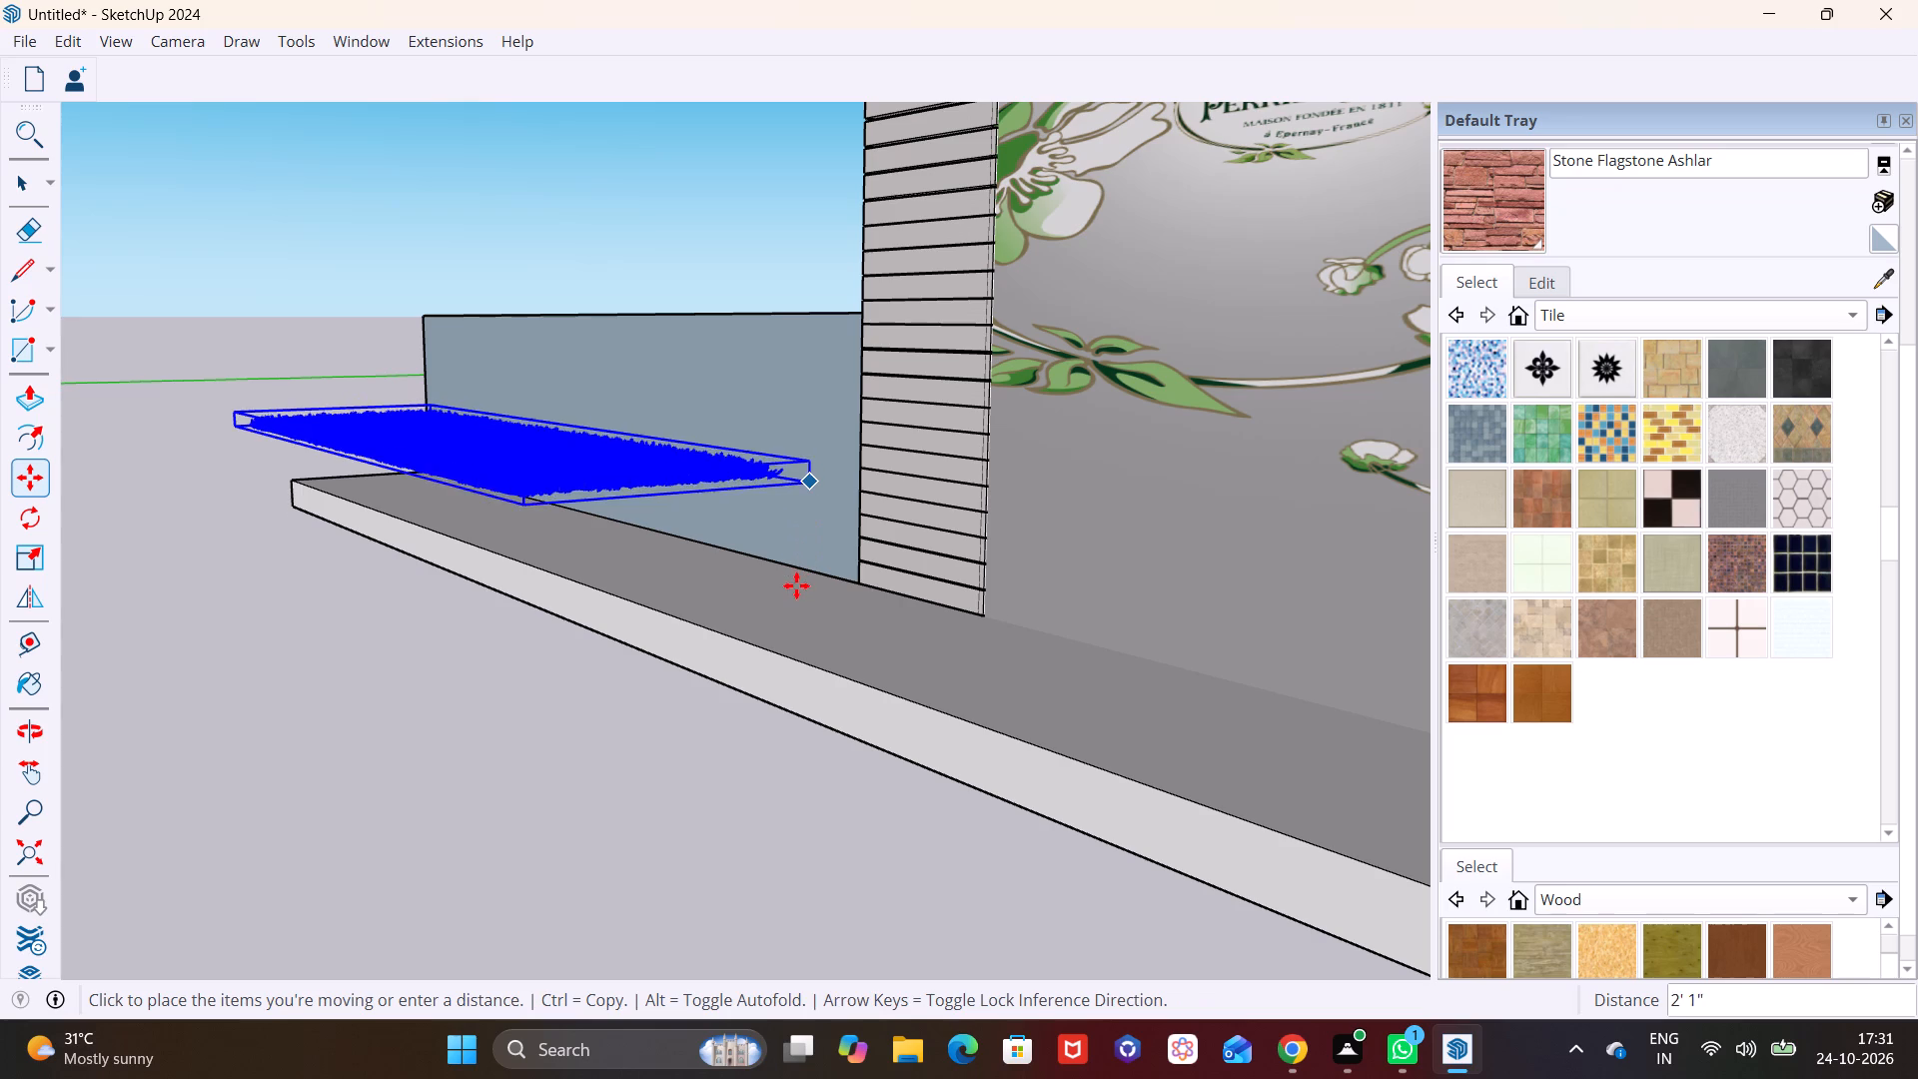
{"action": "left_click", "coordinate": [794, 588]}
{"action": "key", "text": "space"}
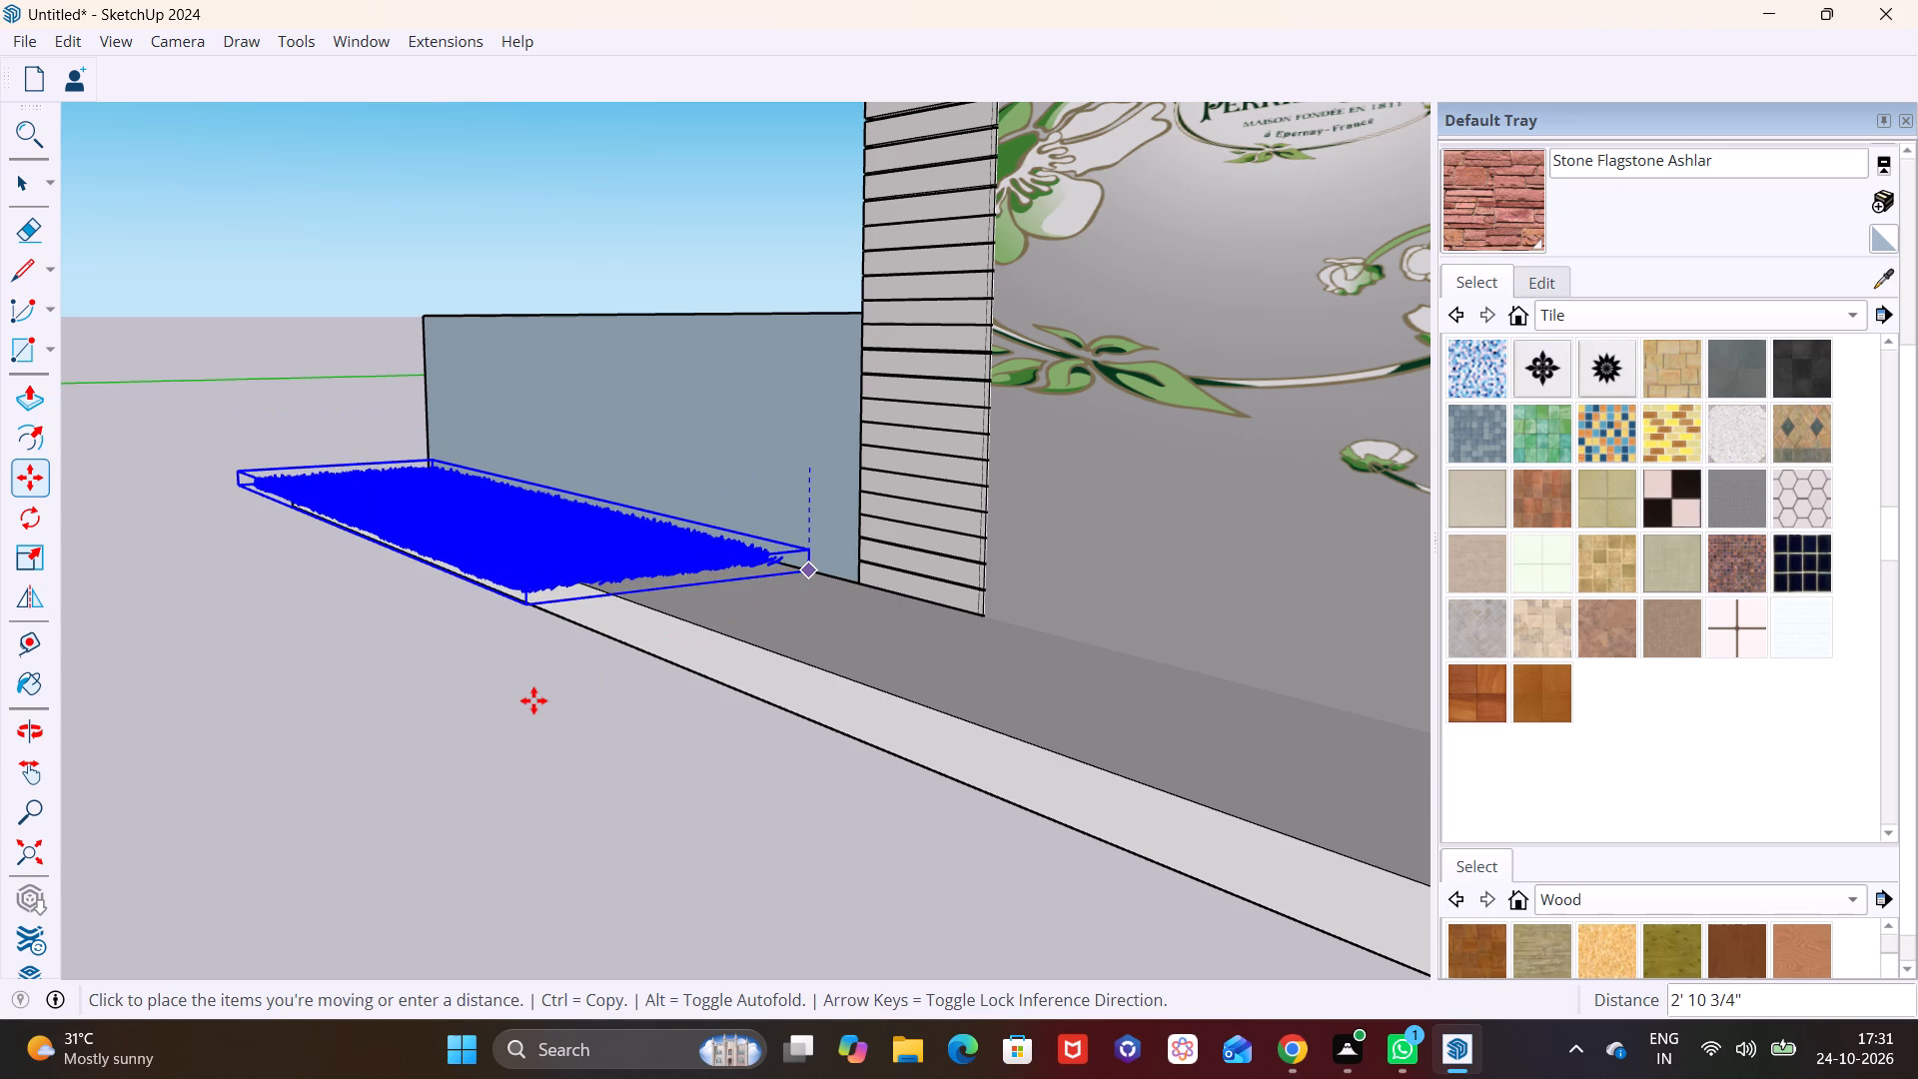
{"action": "key", "text": "space"}
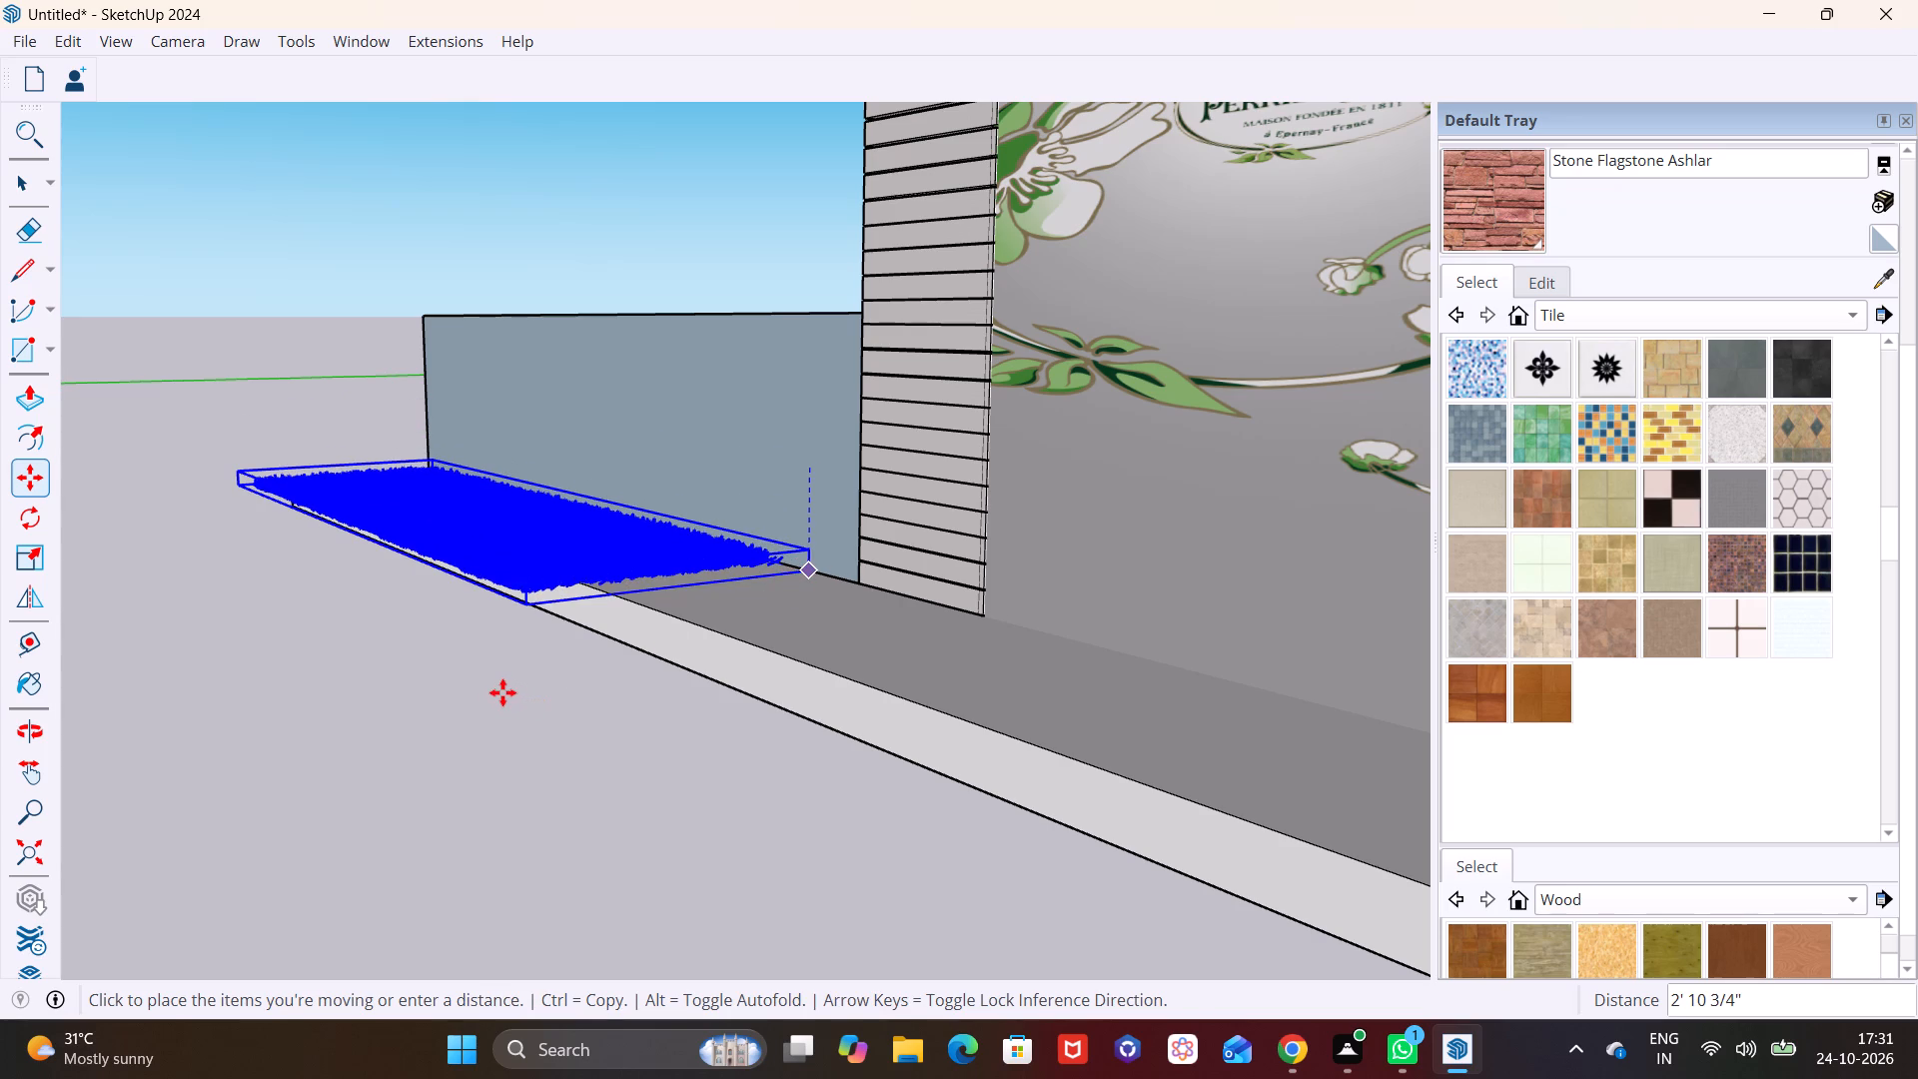
{"action": "key", "text": "space"}
{"action": "left_click", "coordinate": [491, 686]}
Raise the grass strip beside the striped corner pillar's boundary wall by about 1' so it sits on top of the base slab.
{"action": "middle_click_drag", "start_coordinate": [557, 555], "coordinate": [580, 749]}
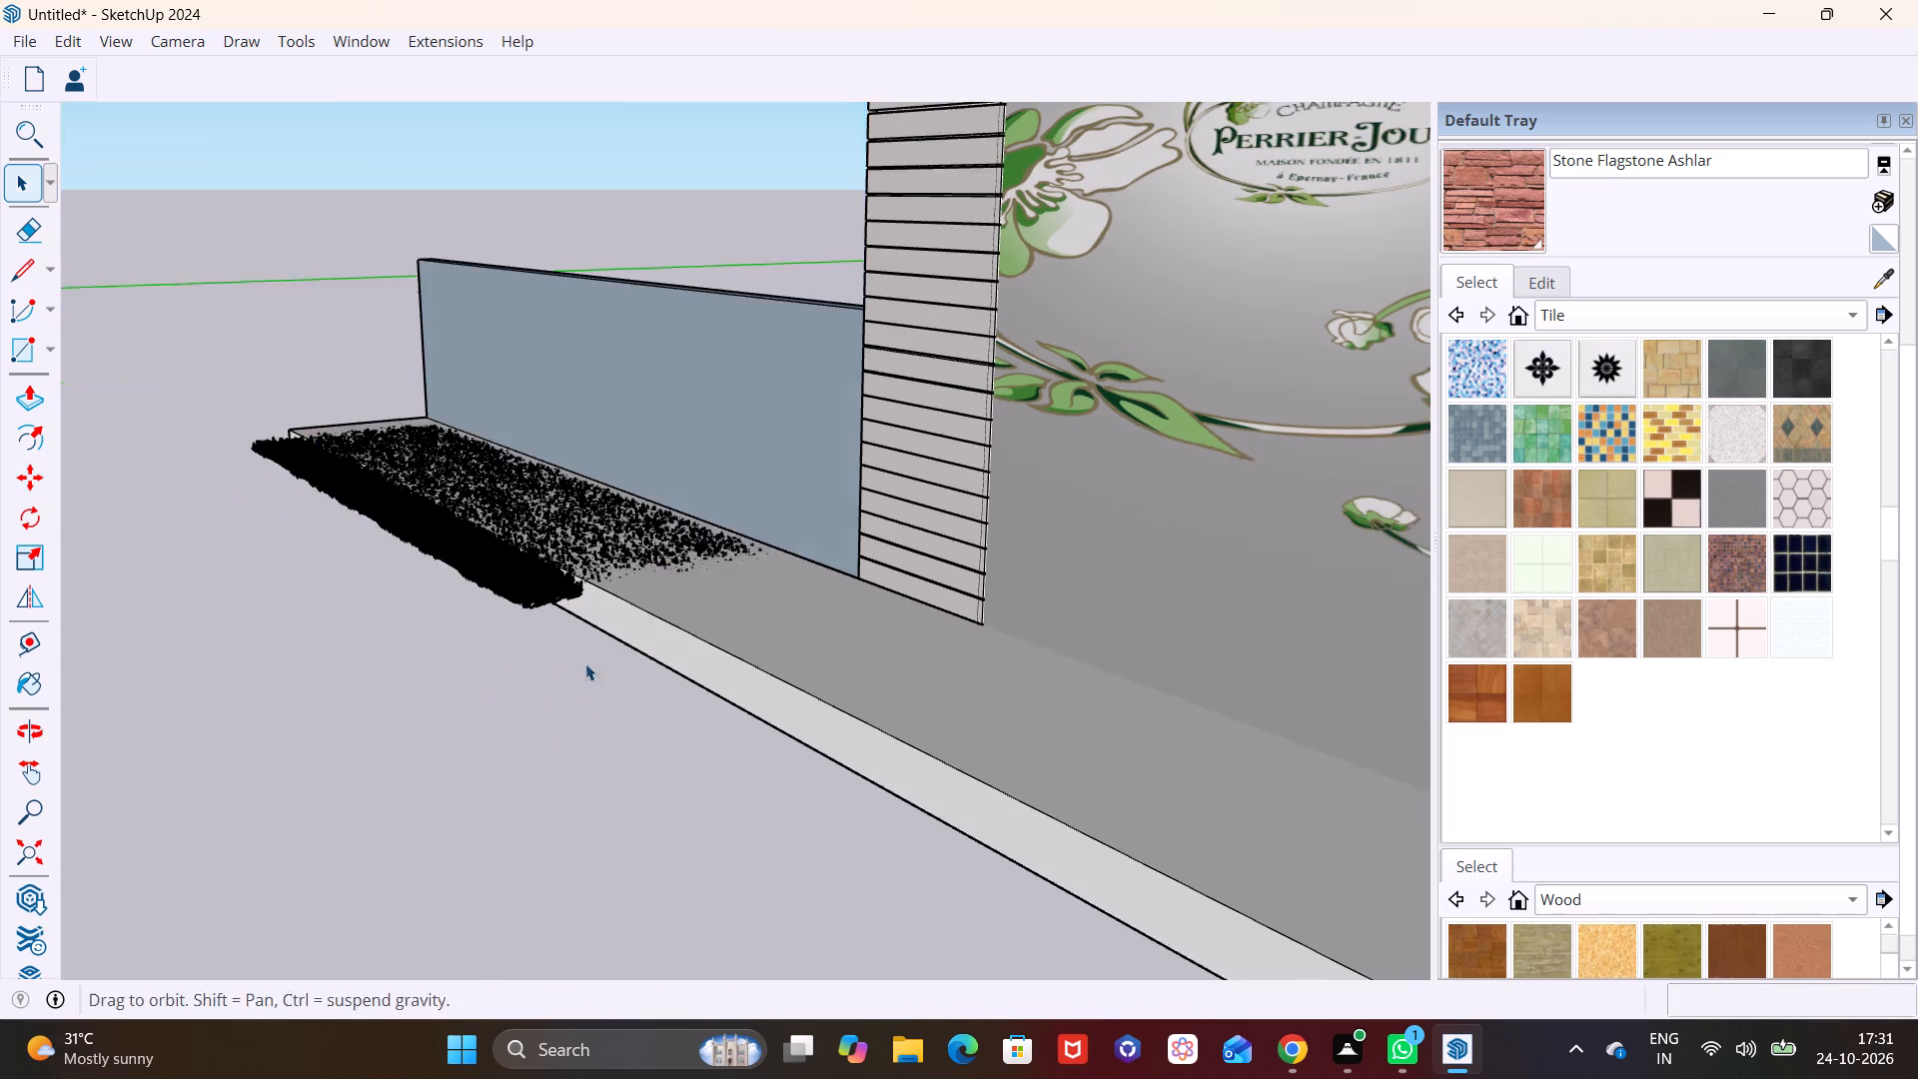
{"action": "middle_click_drag", "start_coordinate": [616, 559], "coordinate": [629, 640]}
{"action": "left_click", "coordinate": [510, 535]}
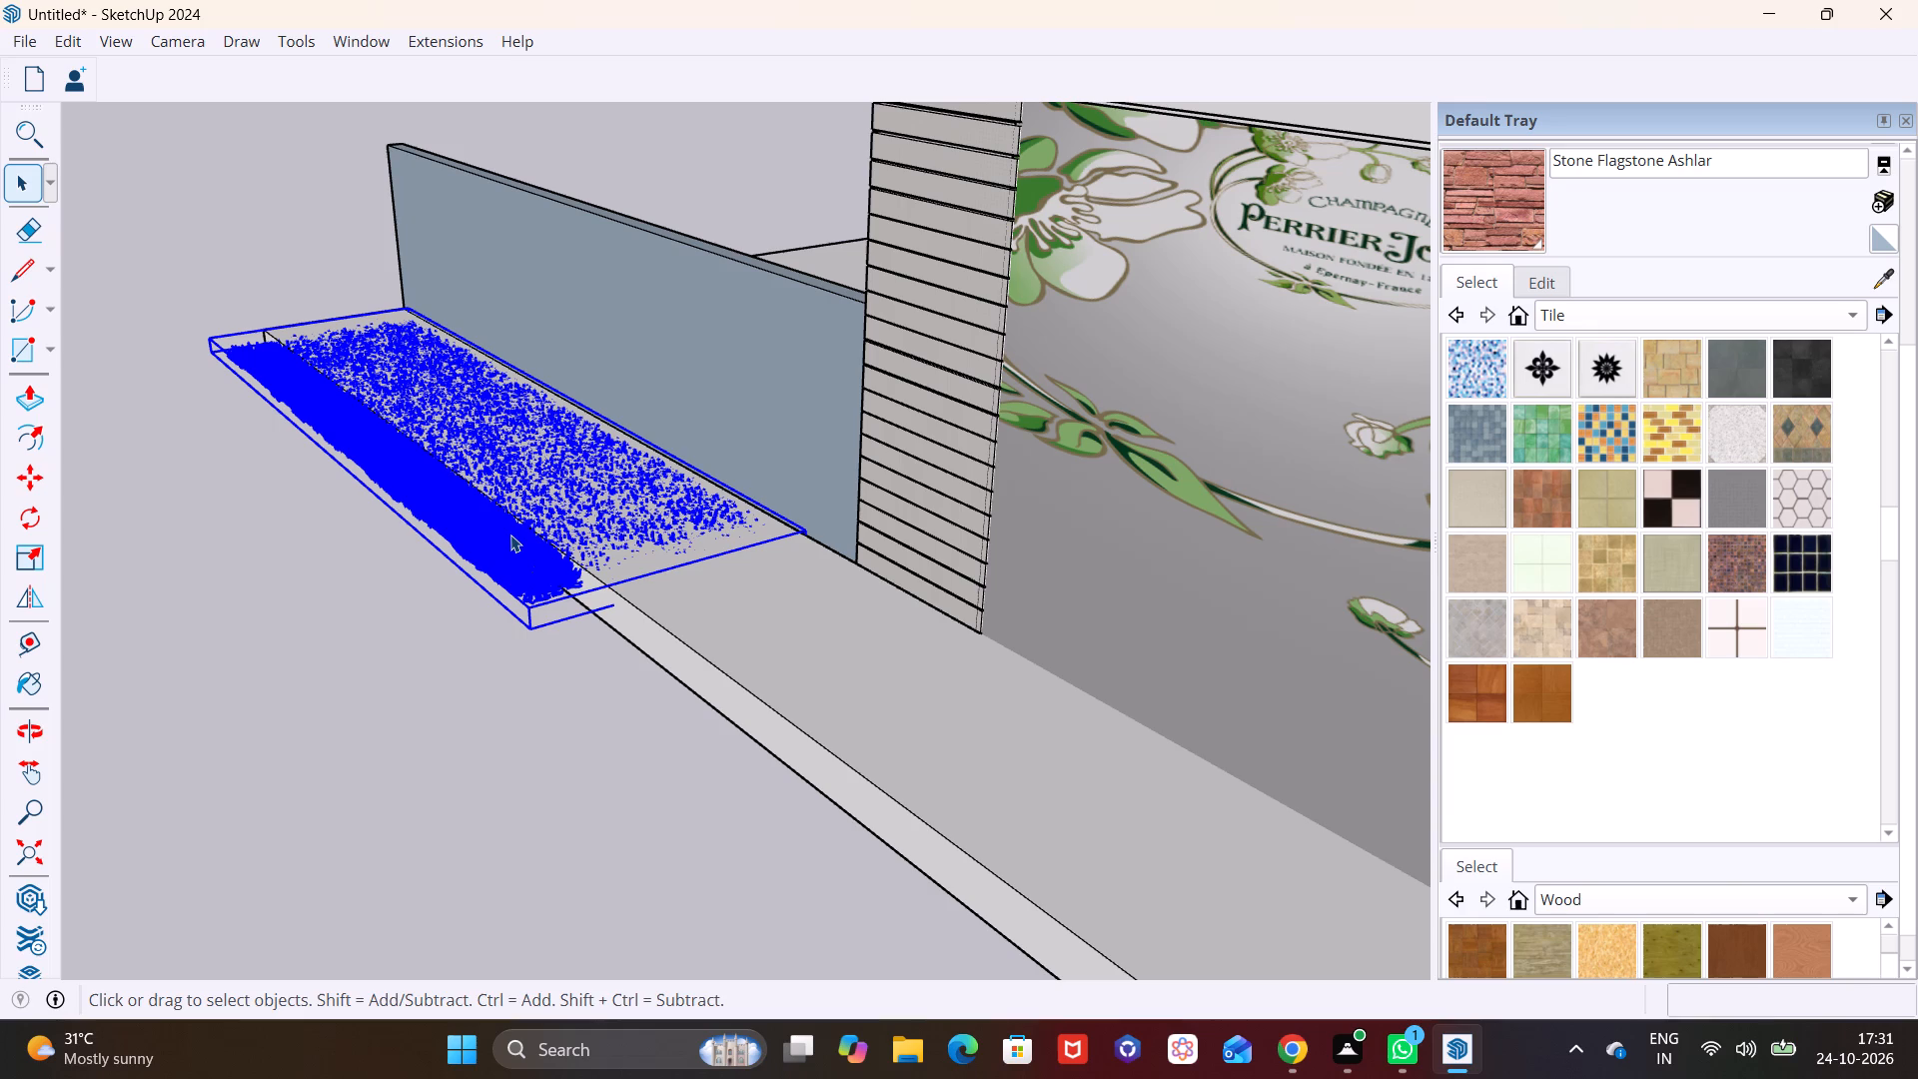
{"action": "key", "text": "m"}
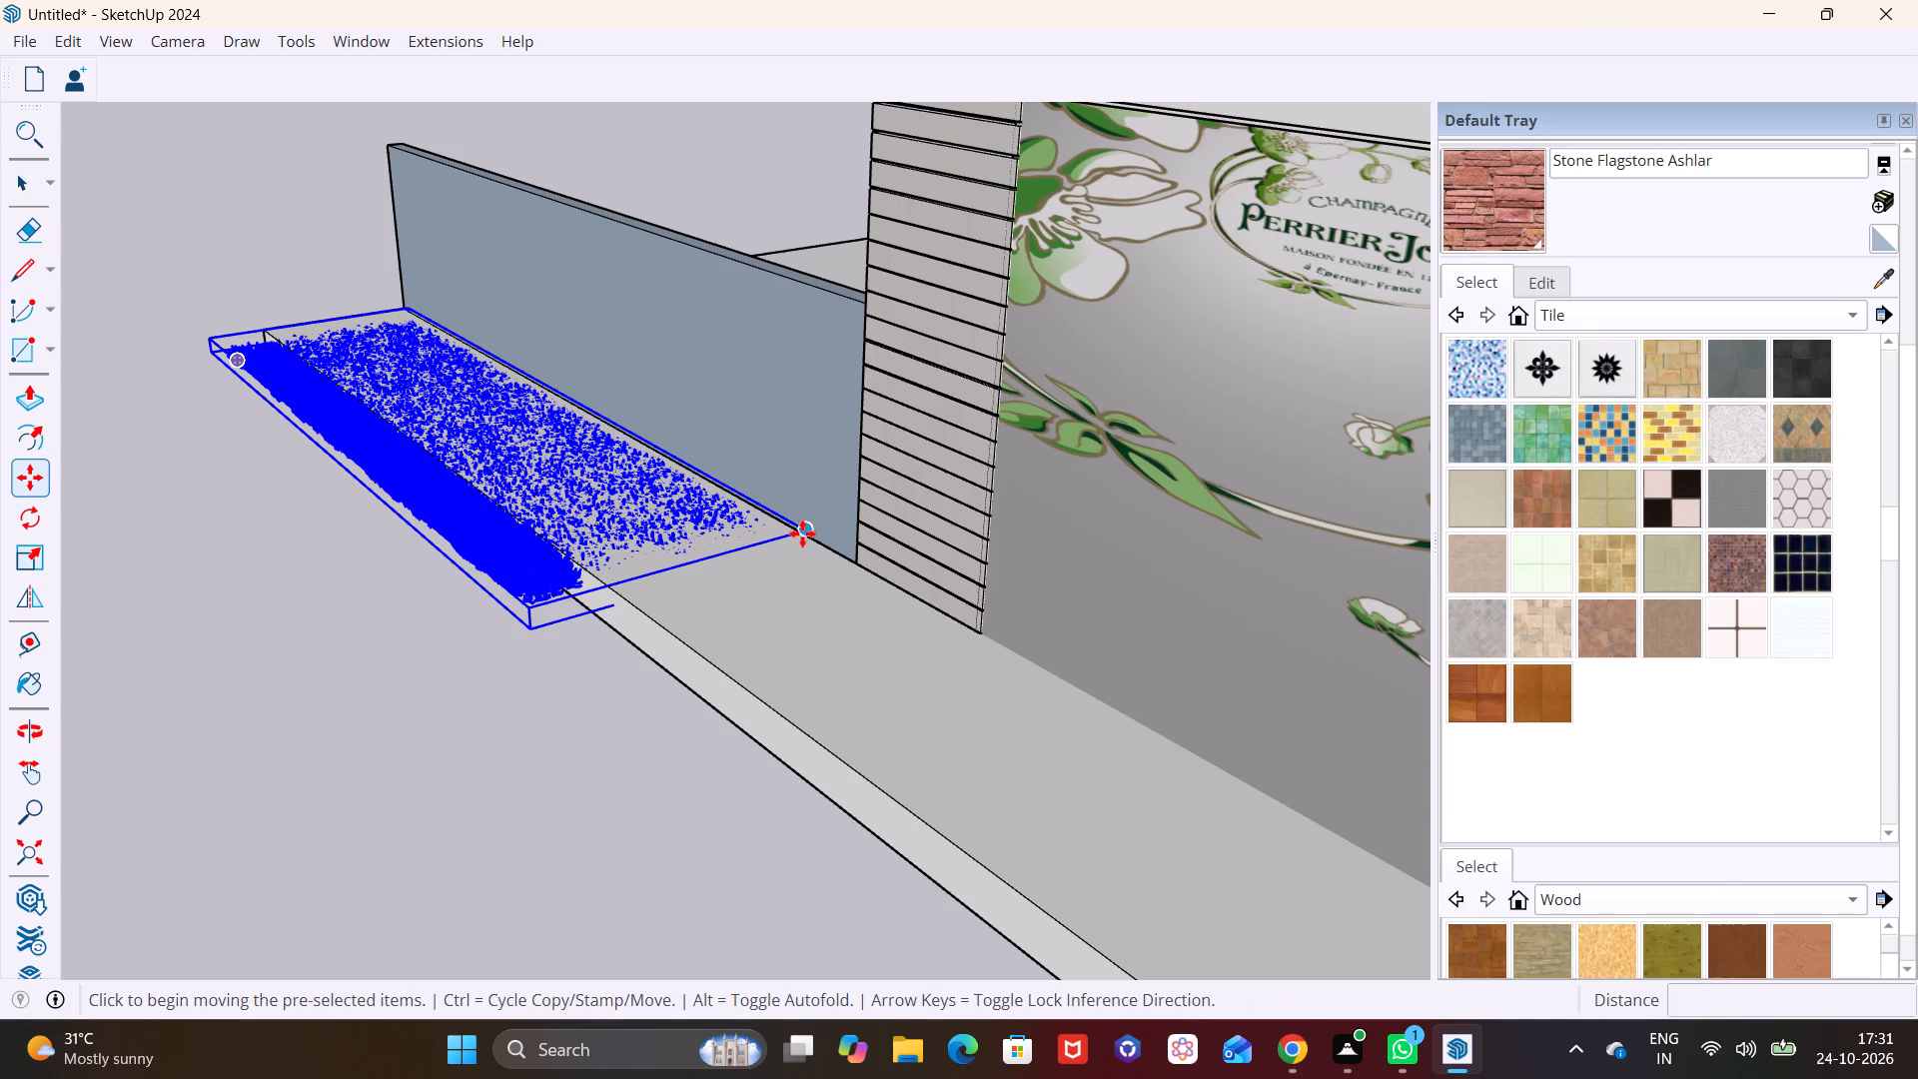
{"action": "left_click", "coordinate": [802, 534]}
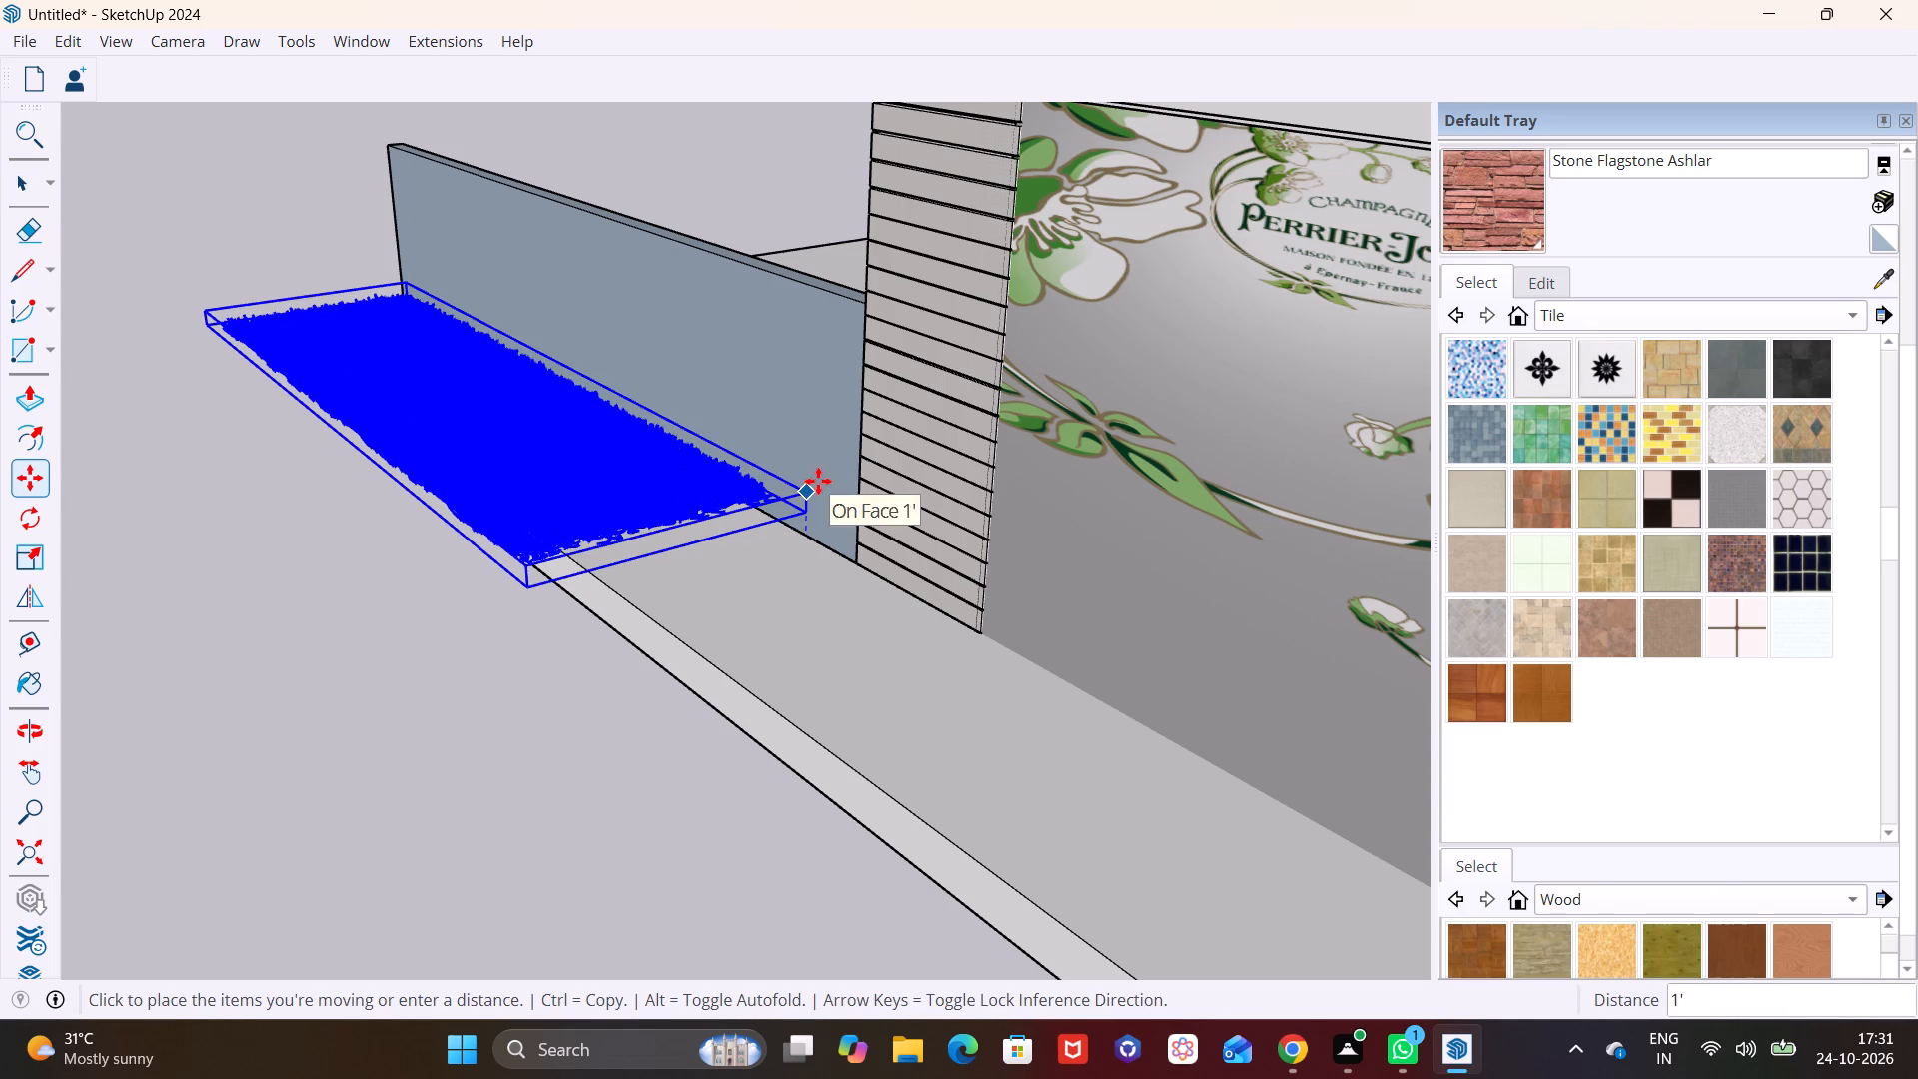
{"action": "left_click", "coordinate": [818, 481]}
{"action": "key", "text": "space"}
{"action": "key", "text": "space"}
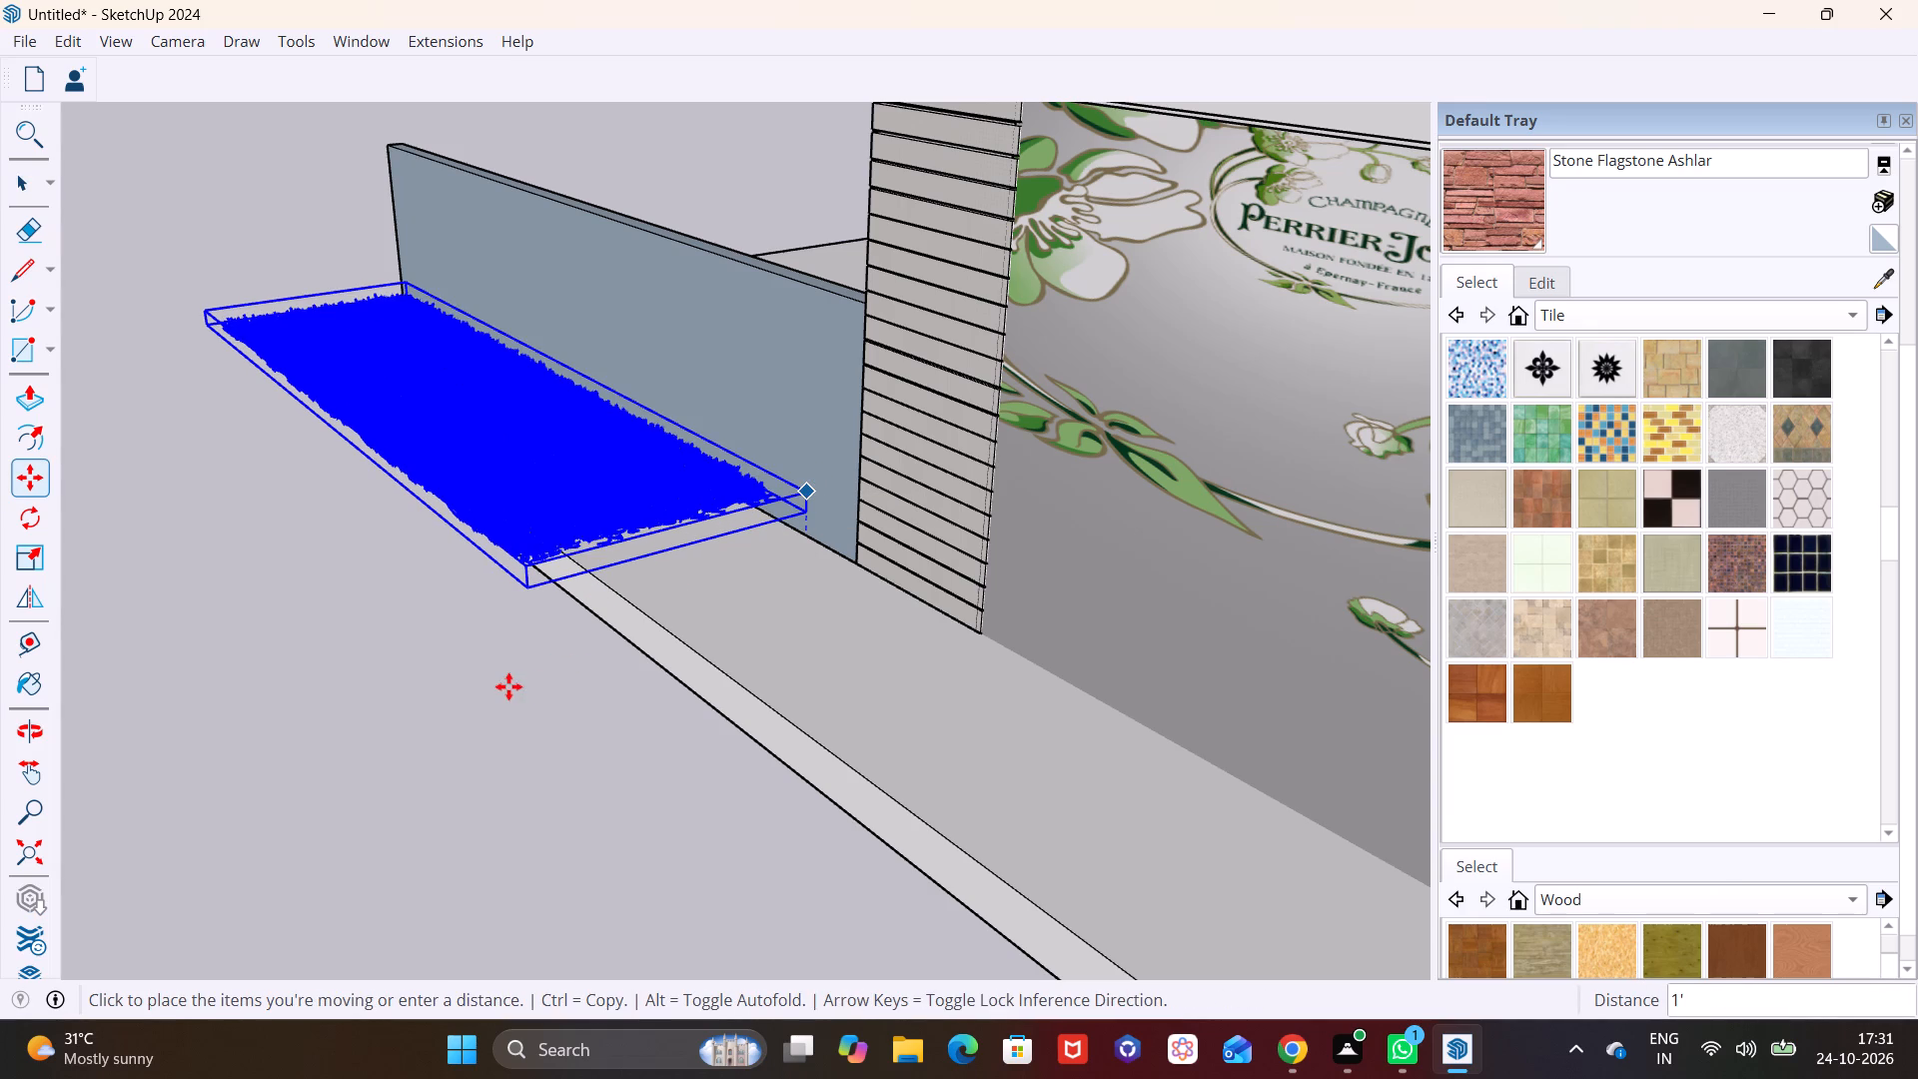
{"action": "key", "text": "space"}
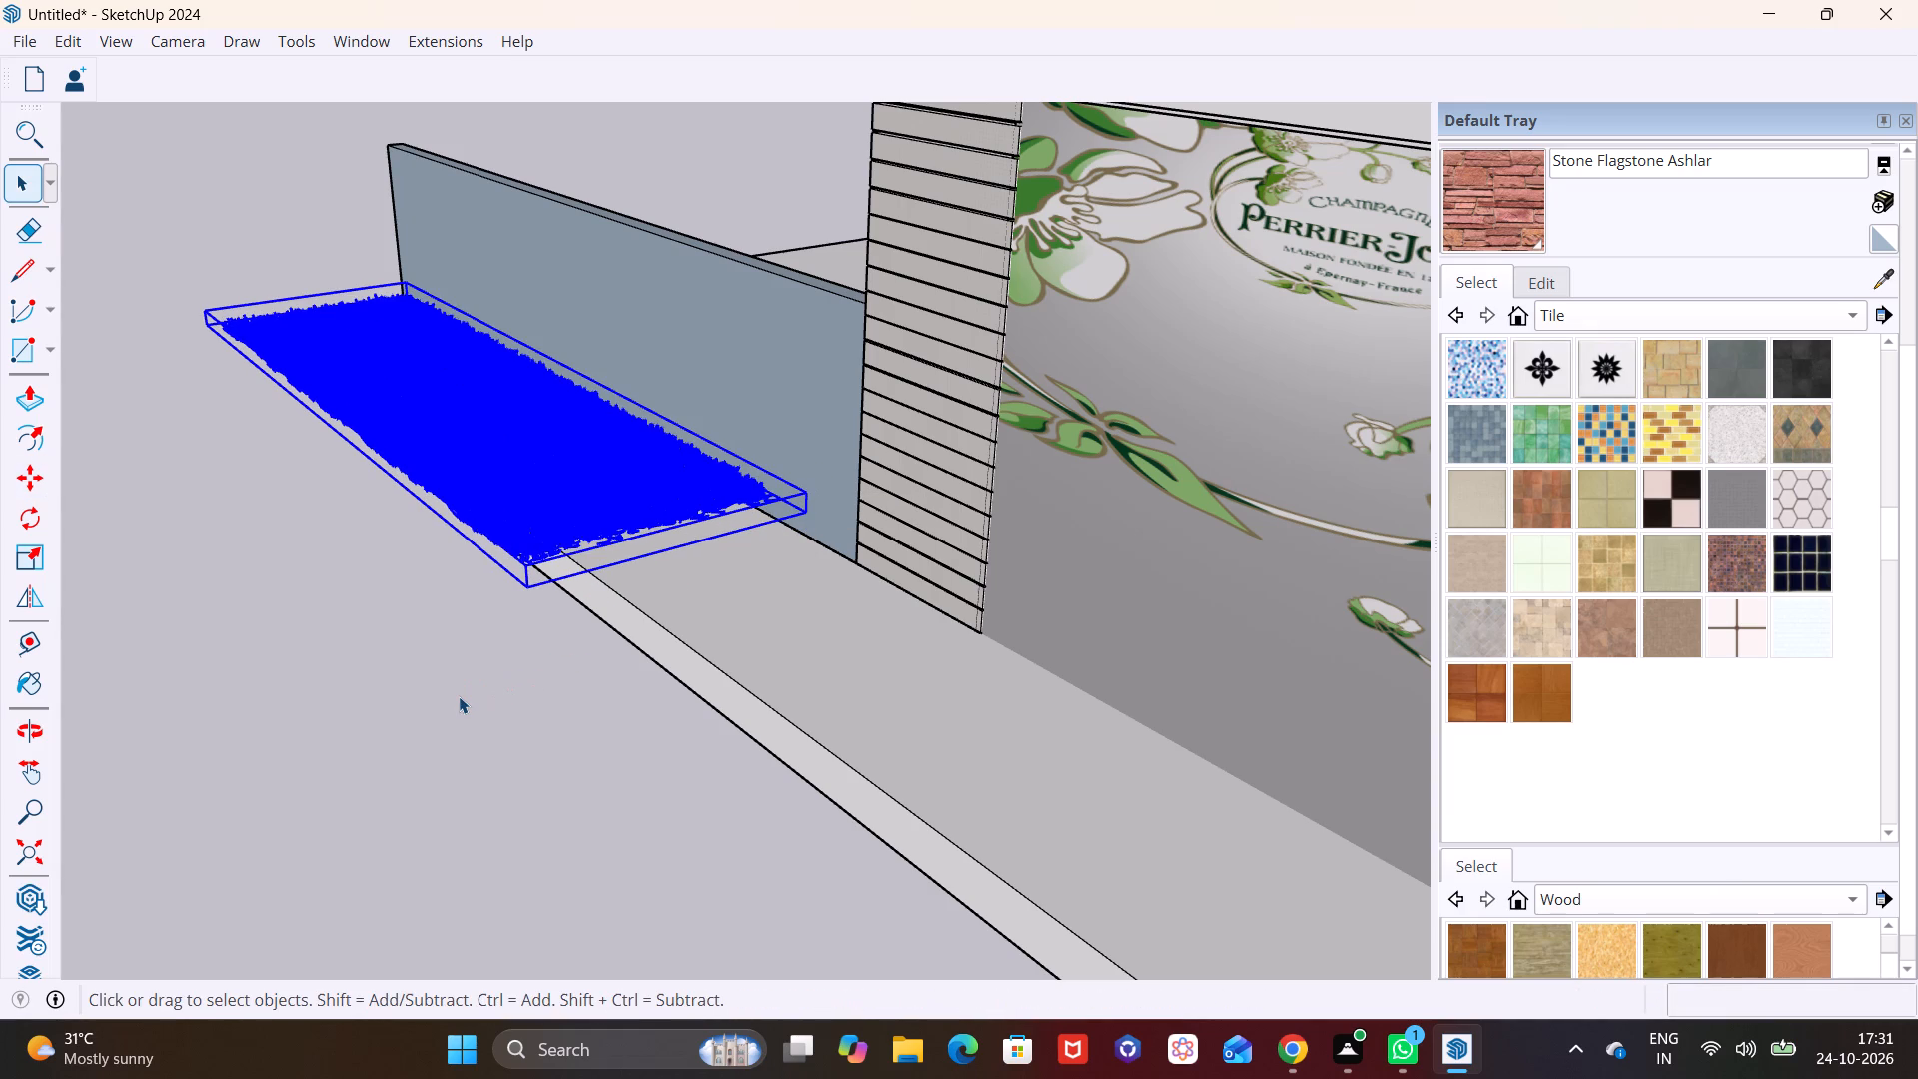
{"action": "left_click", "coordinate": [460, 698]}
Examine the new grass strip and boundary wall, and the whole building with its surroundings, from further away.
{"action": "middle_click_drag", "start_coordinate": [537, 603], "coordinate": [742, 346]}
{"action": "scroll", "coordinate": [725, 493], "scroll_direction": "down", "scroll_amount": 3}
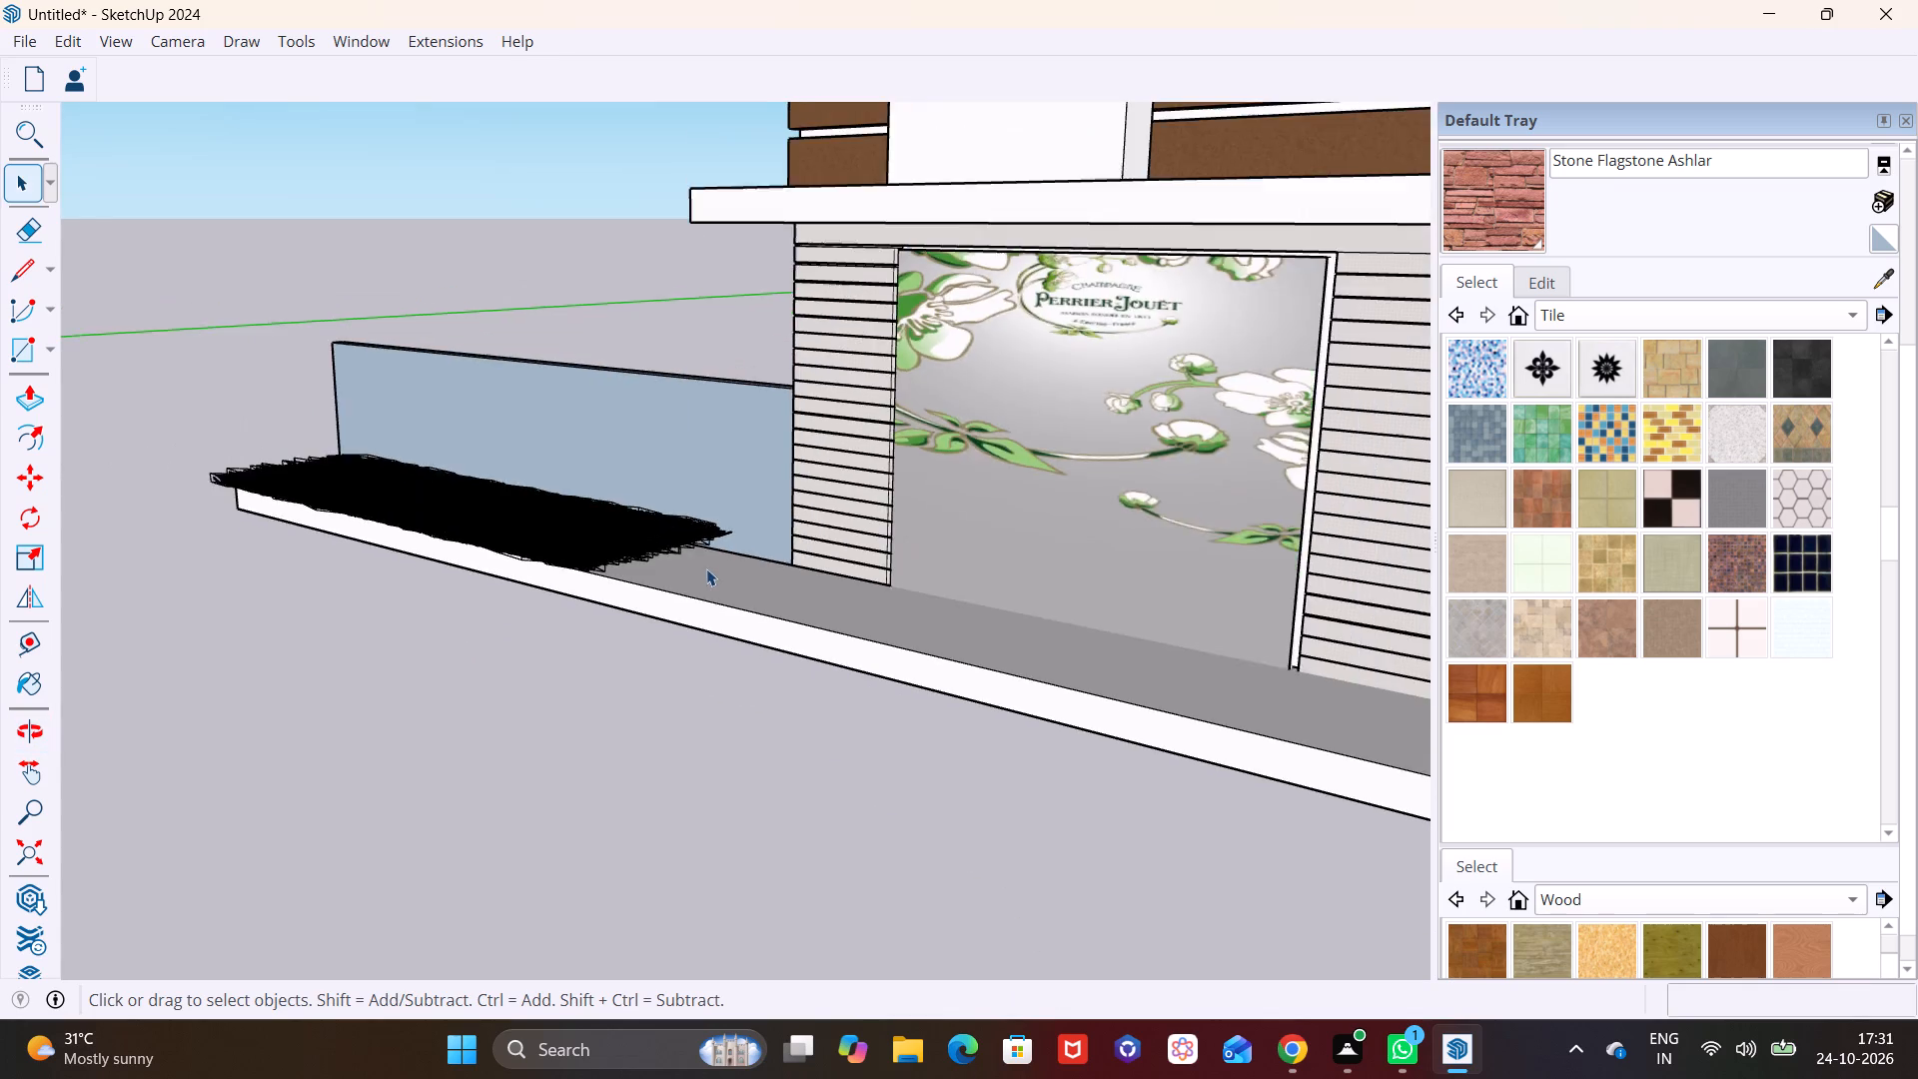
{"action": "scroll", "coordinate": [706, 568], "scroll_direction": "down", "scroll_amount": 7}
{"action": "middle_click_drag", "start_coordinate": [685, 527], "coordinate": [886, 519]}
{"action": "scroll", "coordinate": [887, 529], "scroll_direction": "down", "scroll_amount": 5}
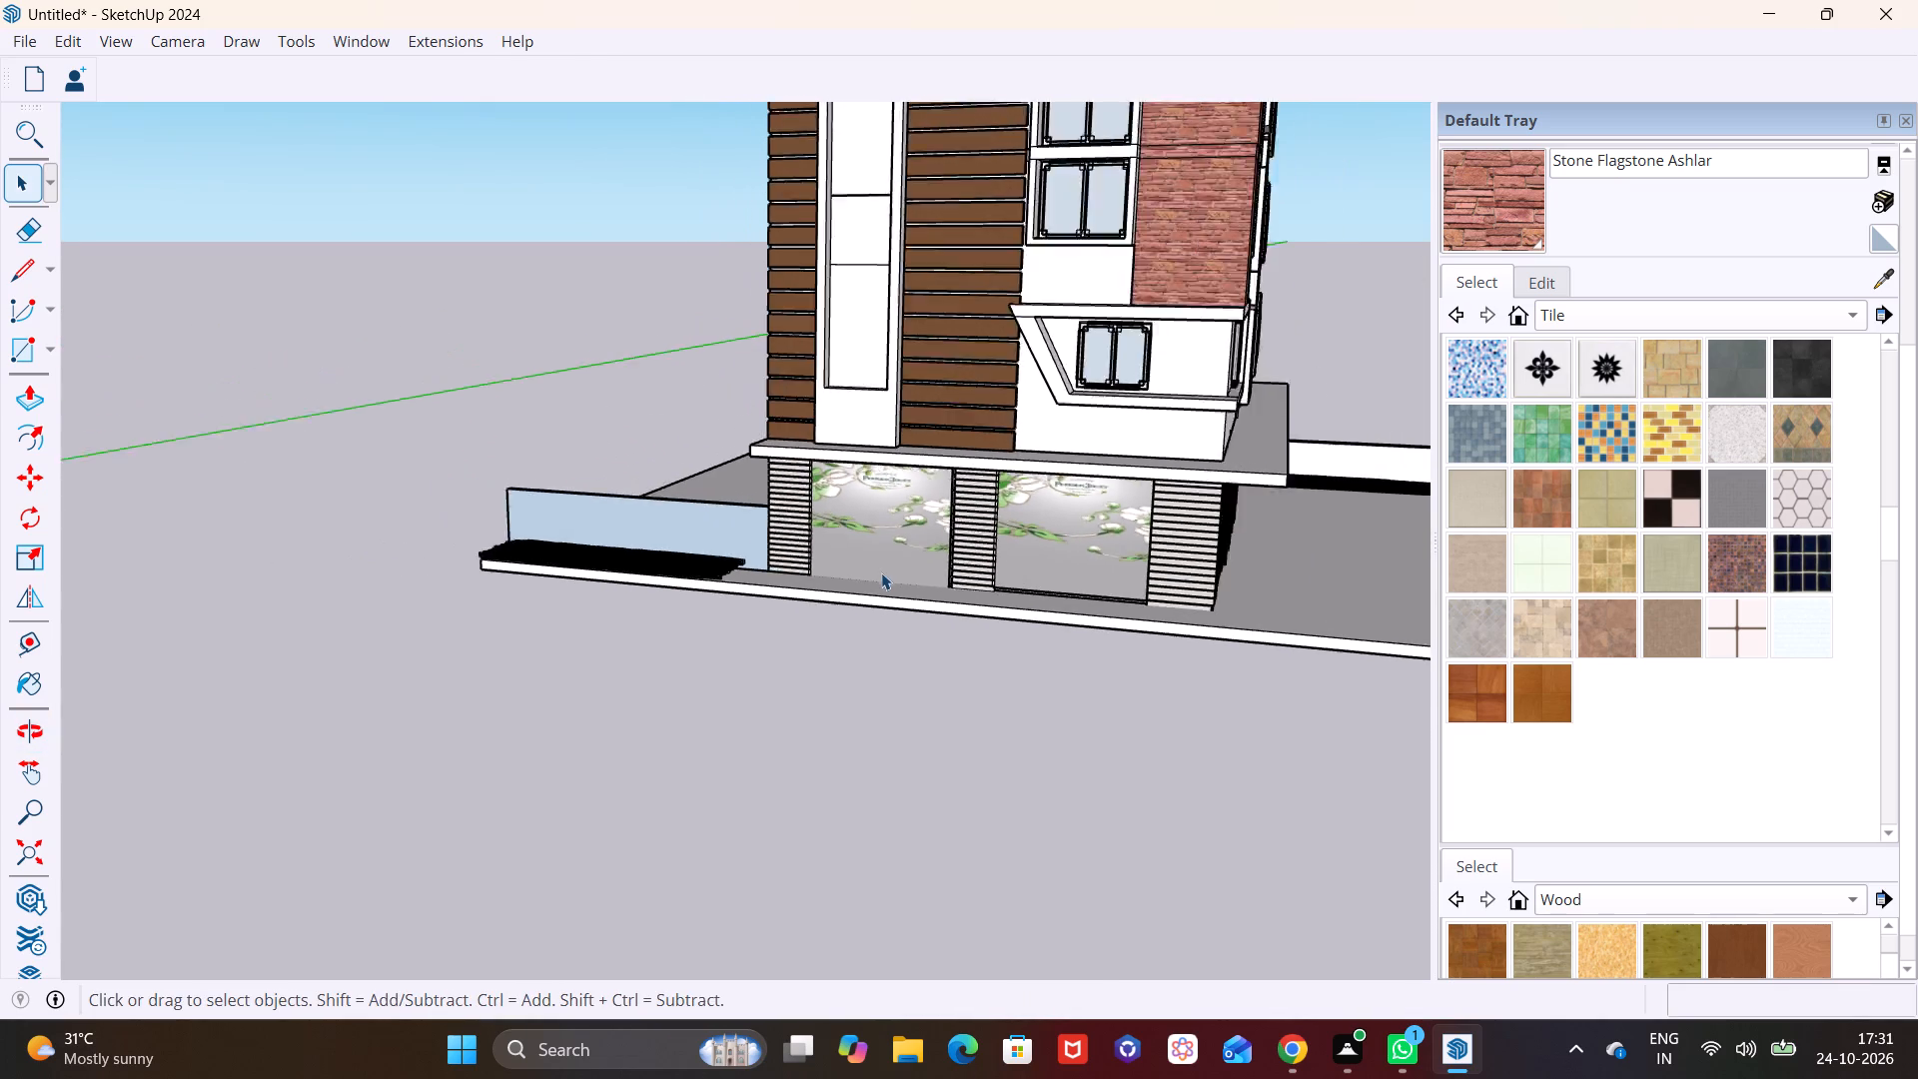
{"action": "scroll", "coordinate": [881, 572], "scroll_direction": "down", "scroll_amount": 4}
{"action": "middle_click_drag", "start_coordinate": [959, 570], "coordinate": [690, 626], "text": "shift"}
{"action": "scroll", "coordinate": [945, 532], "scroll_direction": "up", "scroll_amount": 2}
{"action": "middle_click_drag", "start_coordinate": [885, 521], "coordinate": [854, 717], "text": "shift"}
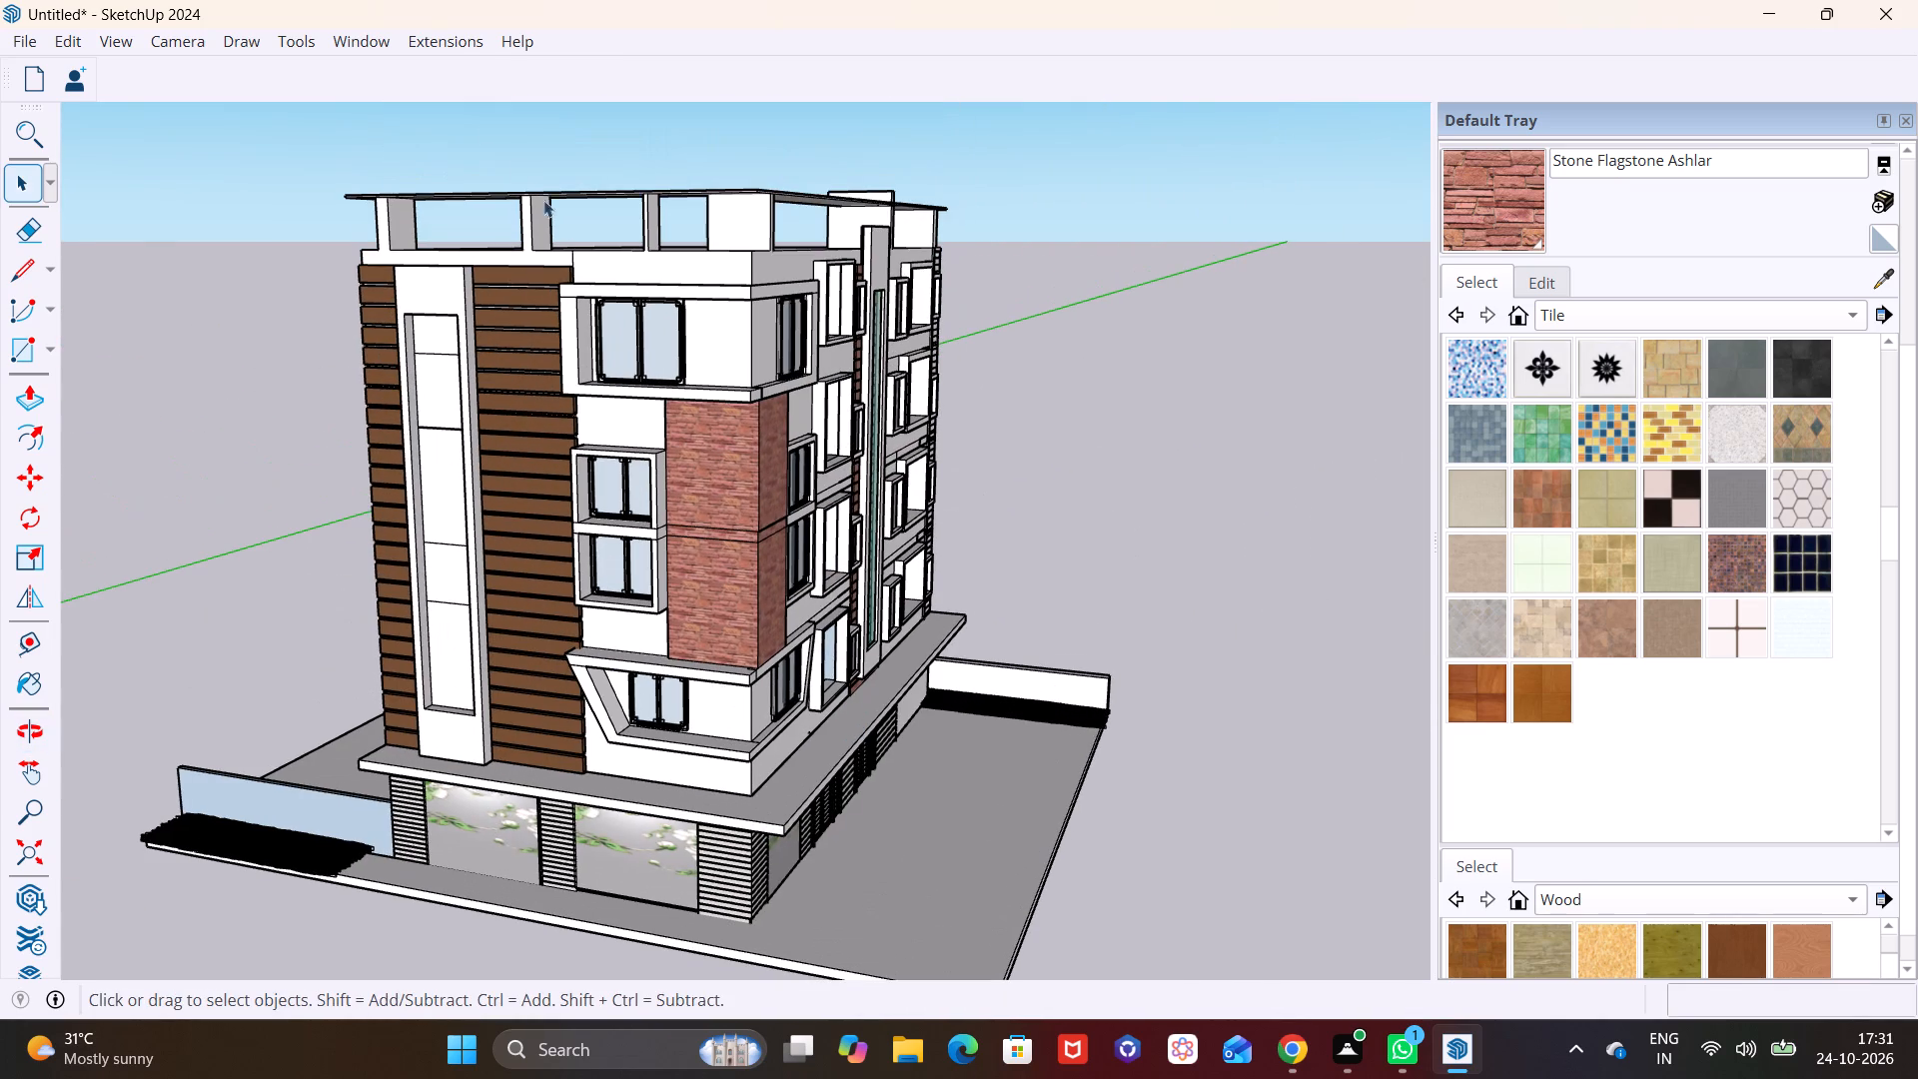
Search the 3D Warehouse models for trees.
{"action": "left_click", "coordinate": [360, 47]}
{"action": "left_click", "coordinate": [408, 247]}
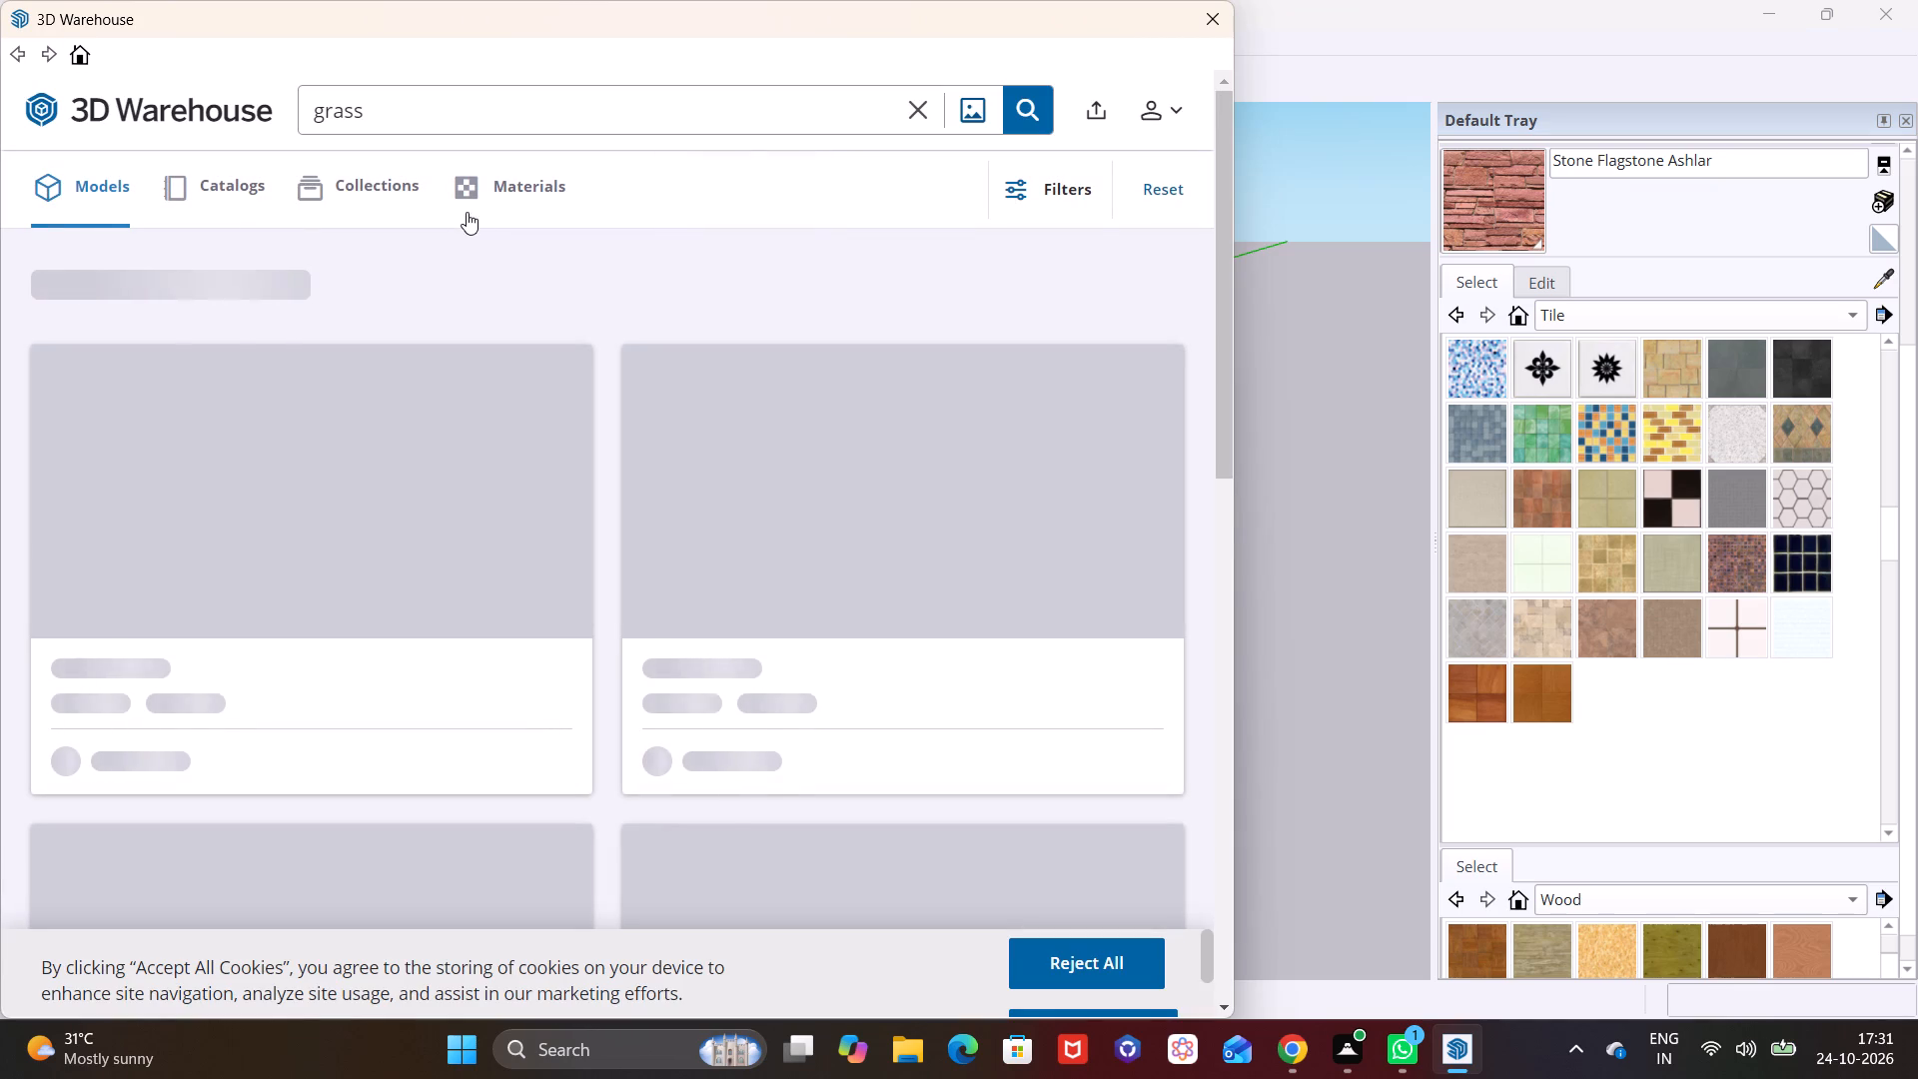
{"action": "left_click", "coordinate": [556, 95]}
{"action": "key", "text": "BackSpace"}
{"action": "key", "text": "BackSpace"}
{"action": "key", "text": "BackSpace"}
{"action": "key", "text": "BackSpace"}
{"action": "key", "text": "BackSpace"}
{"action": "key", "text": "BackSpace"}
{"action": "key", "text": "BackSpace"}
{"action": "key", "text": "BackSpace"}
{"action": "key", "text": "BackSpace"}
{"action": "key", "text": "BackSpace"}
{"action": "key", "text": "BackSpace"}
{"action": "type", "text": "trees"}
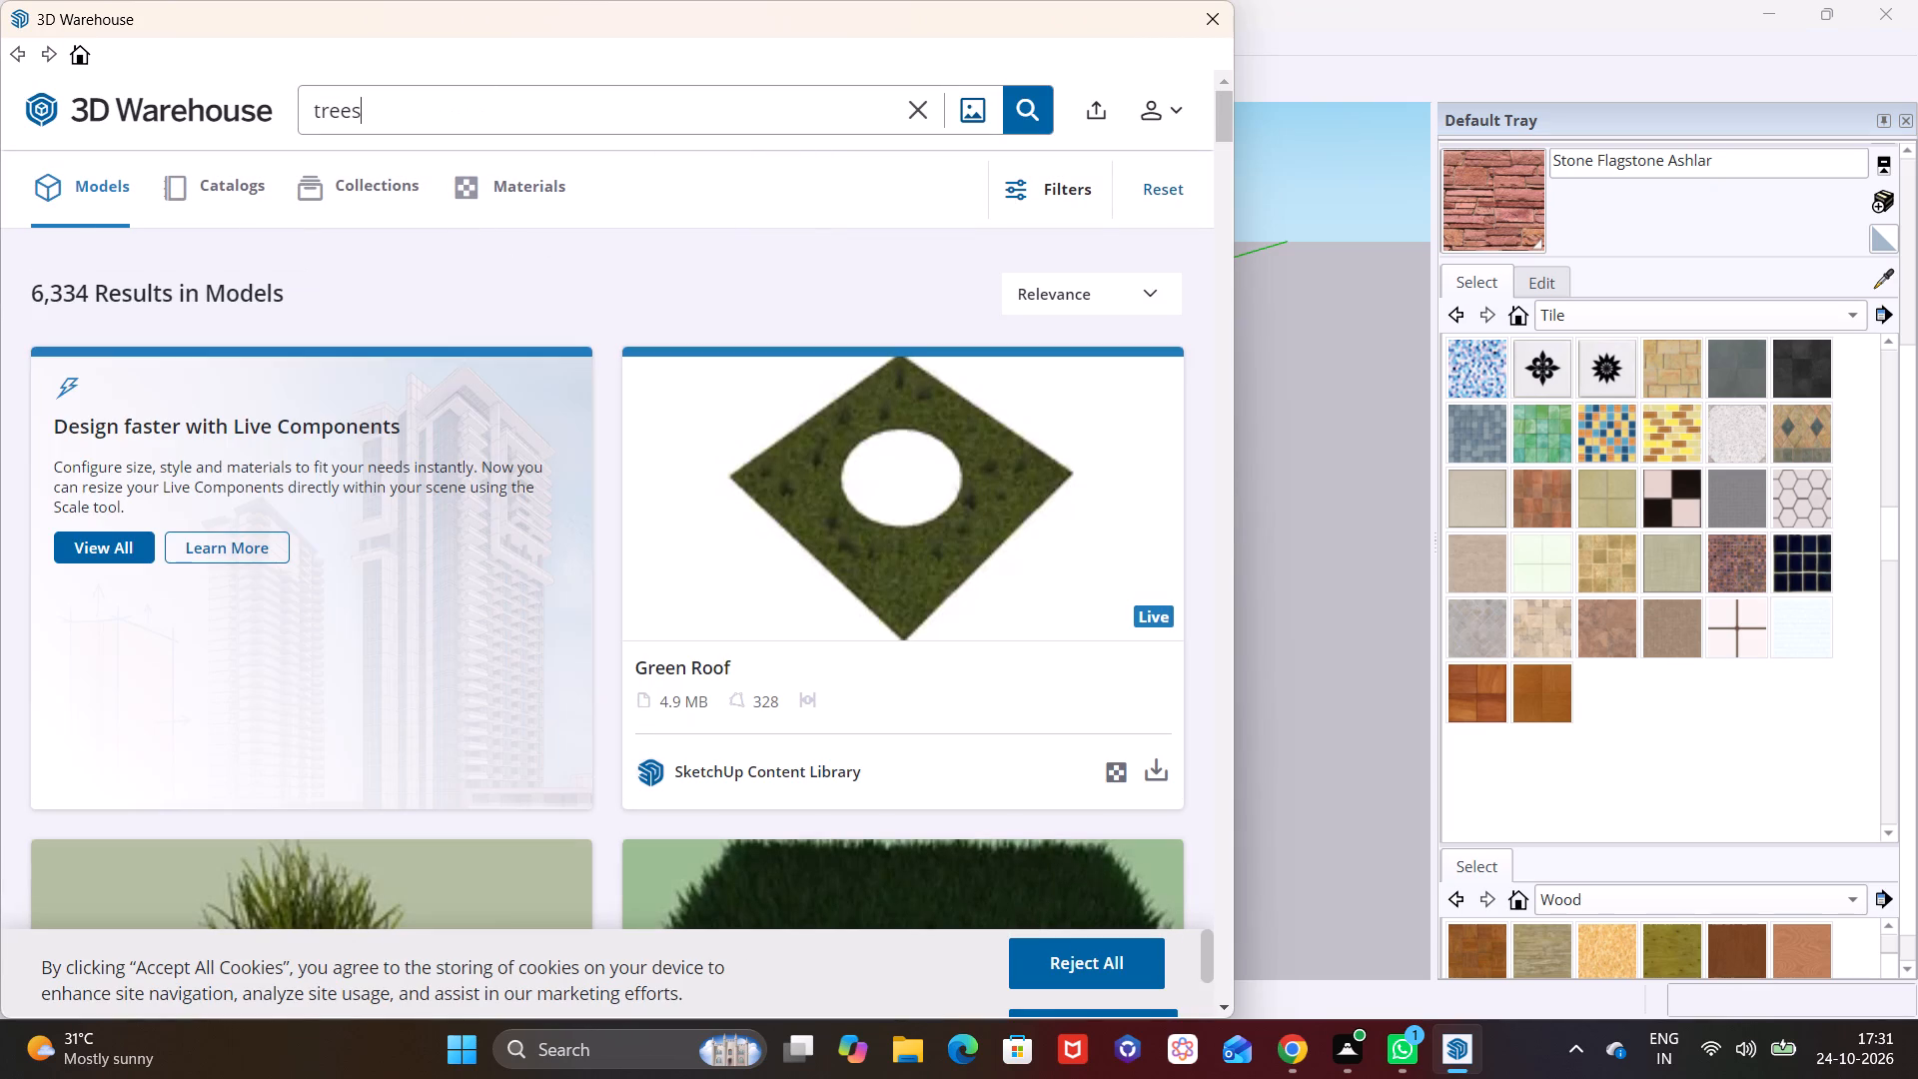
{"action": "key", "text": "Return"}
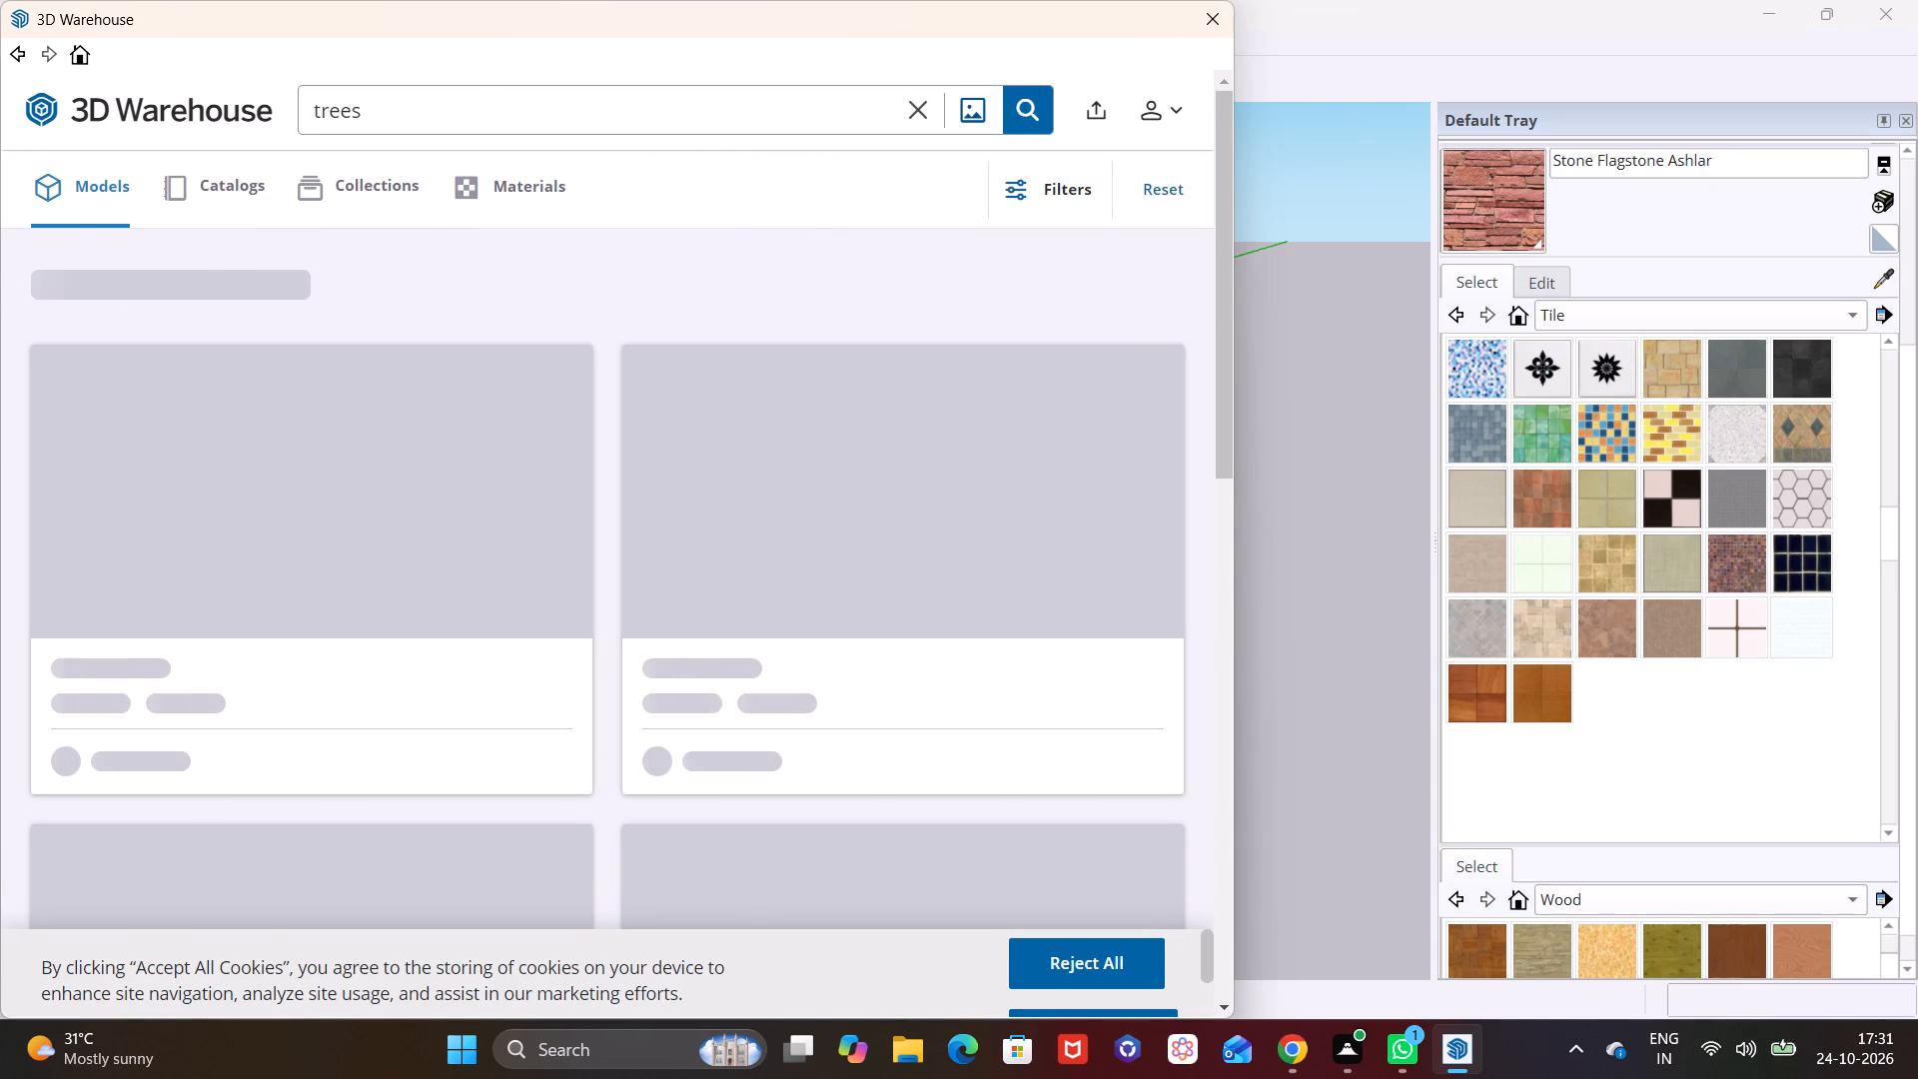
Look through the first batch of tree models for one that suits the building's surroundings.
{"action": "scroll", "coordinate": [752, 216], "scroll_direction": "down", "scroll_amount": 1}
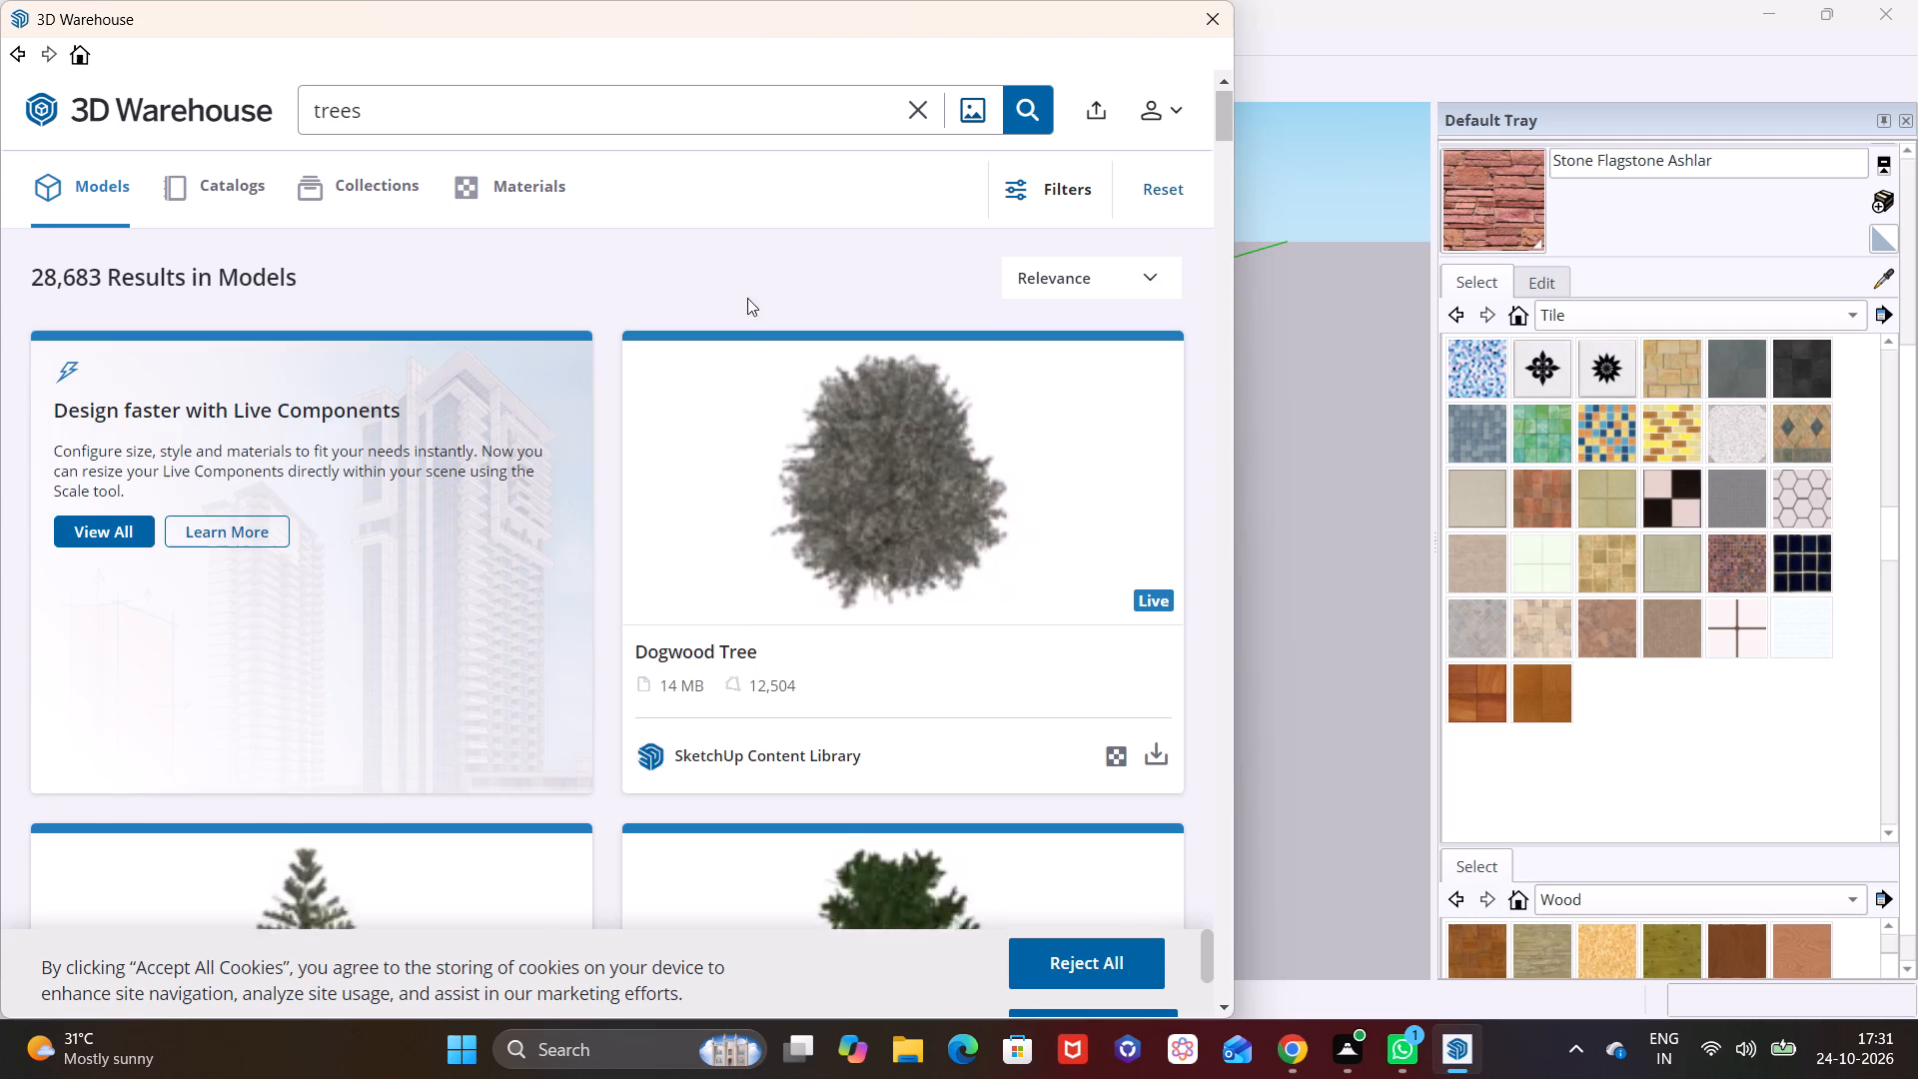
{"action": "scroll", "coordinate": [747, 298], "scroll_direction": "down", "scroll_amount": 8}
{"action": "scroll", "coordinate": [835, 523], "scroll_direction": "down", "scroll_amount": 5}
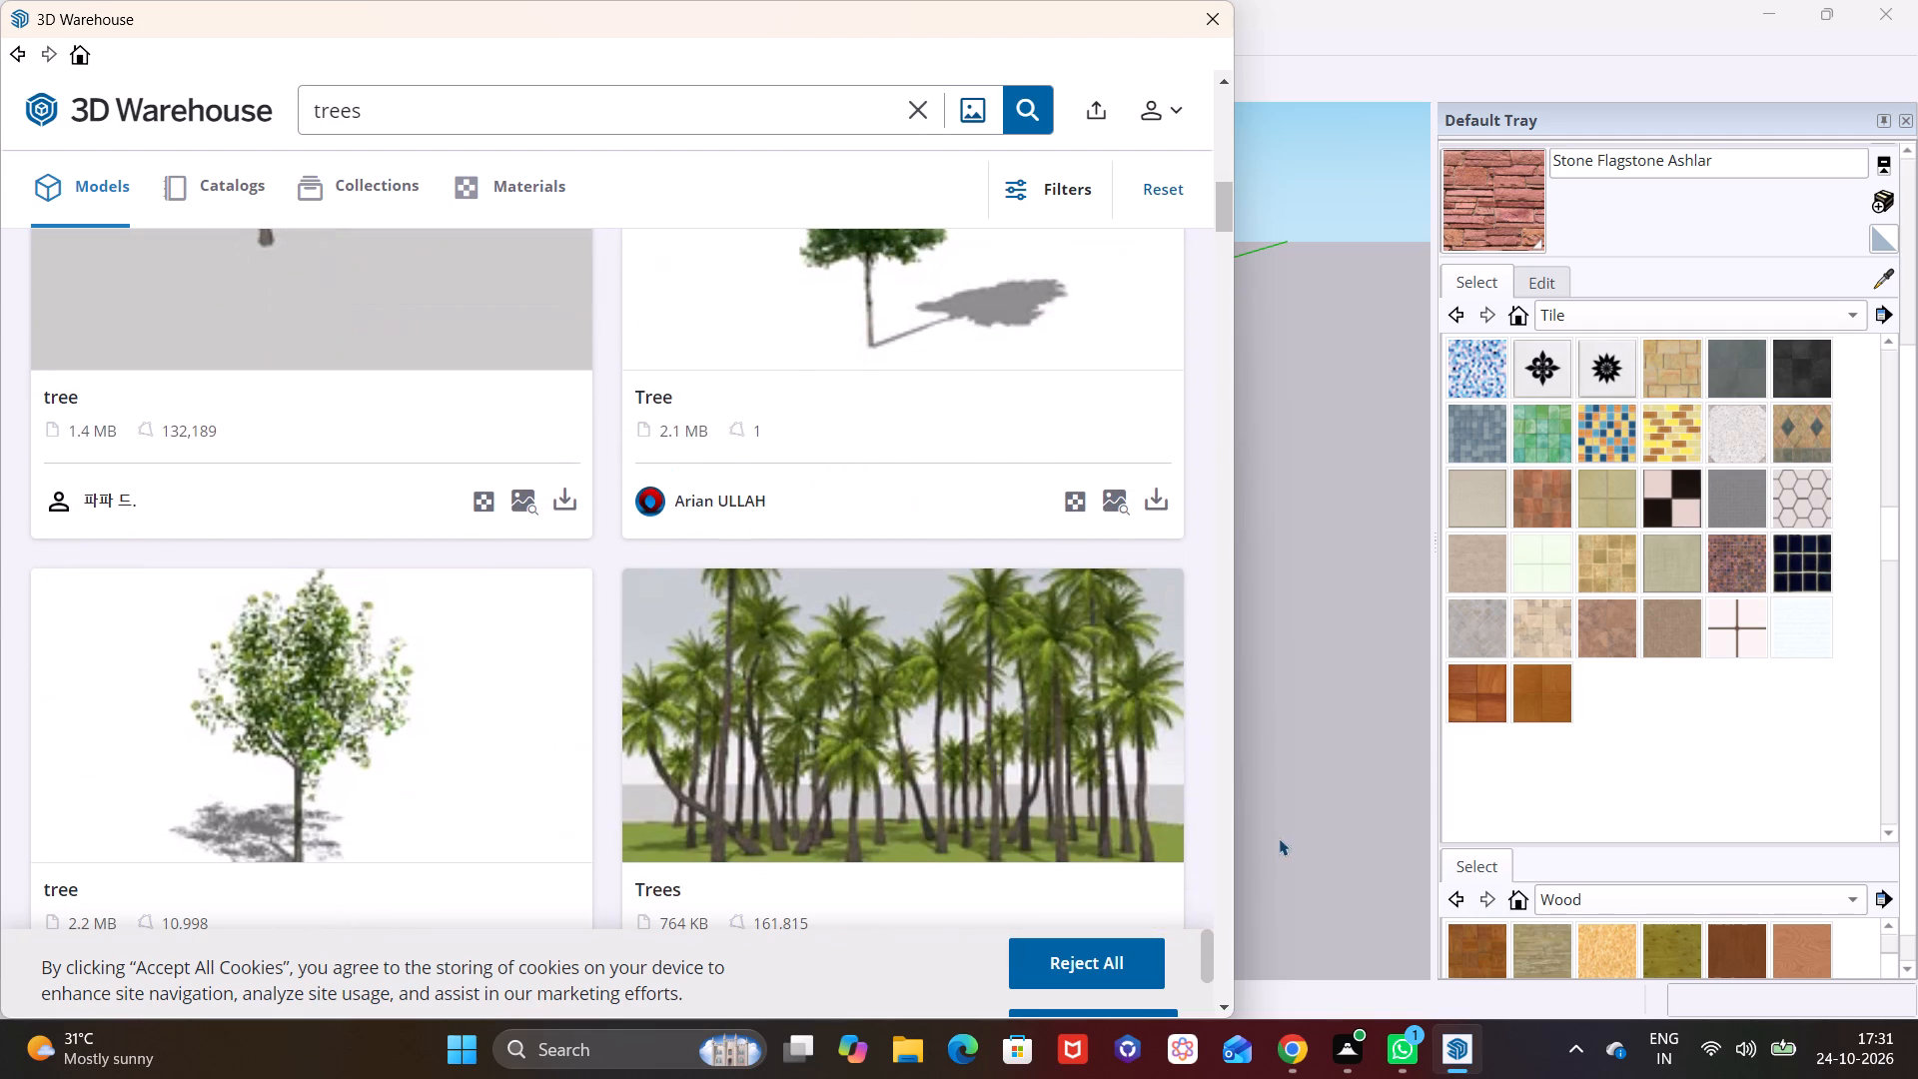
{"action": "left_click", "coordinate": [1224, 1006]}
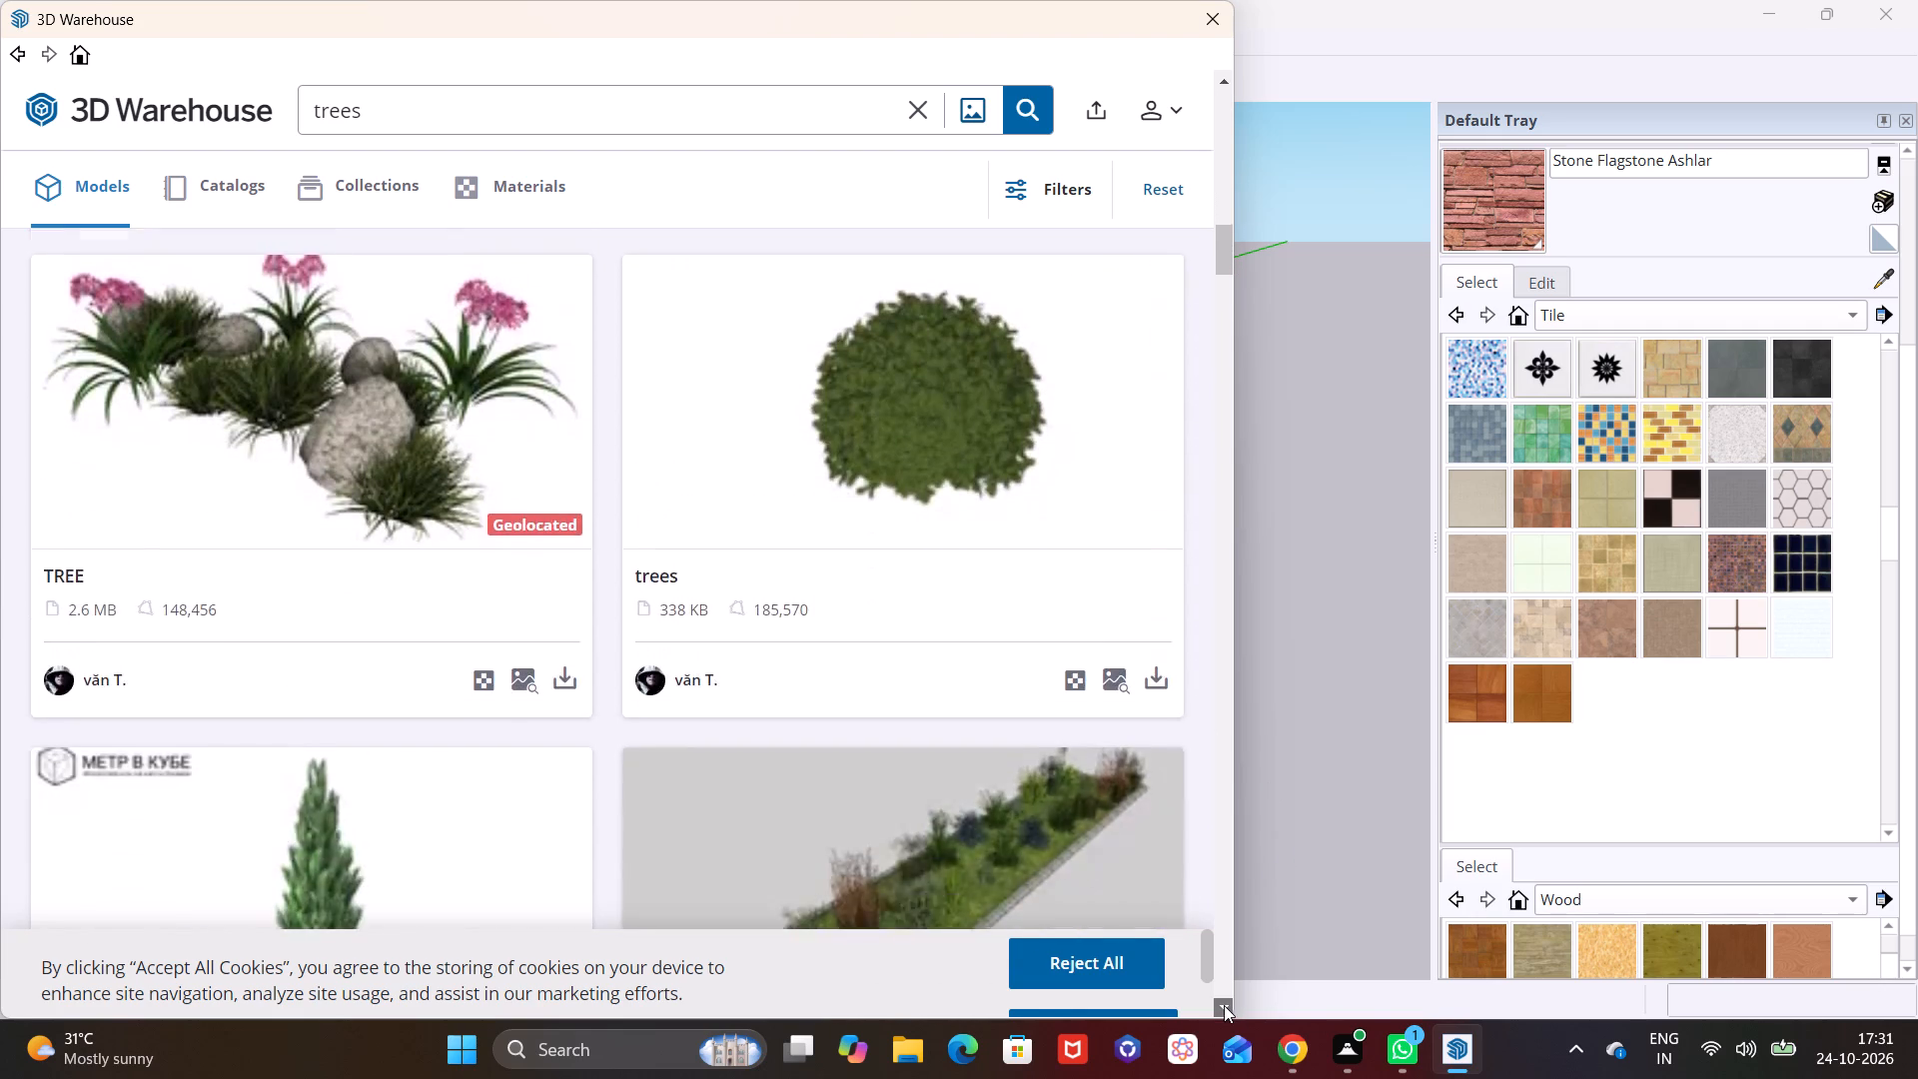
{"action": "left_click", "coordinate": [1224, 1005]}
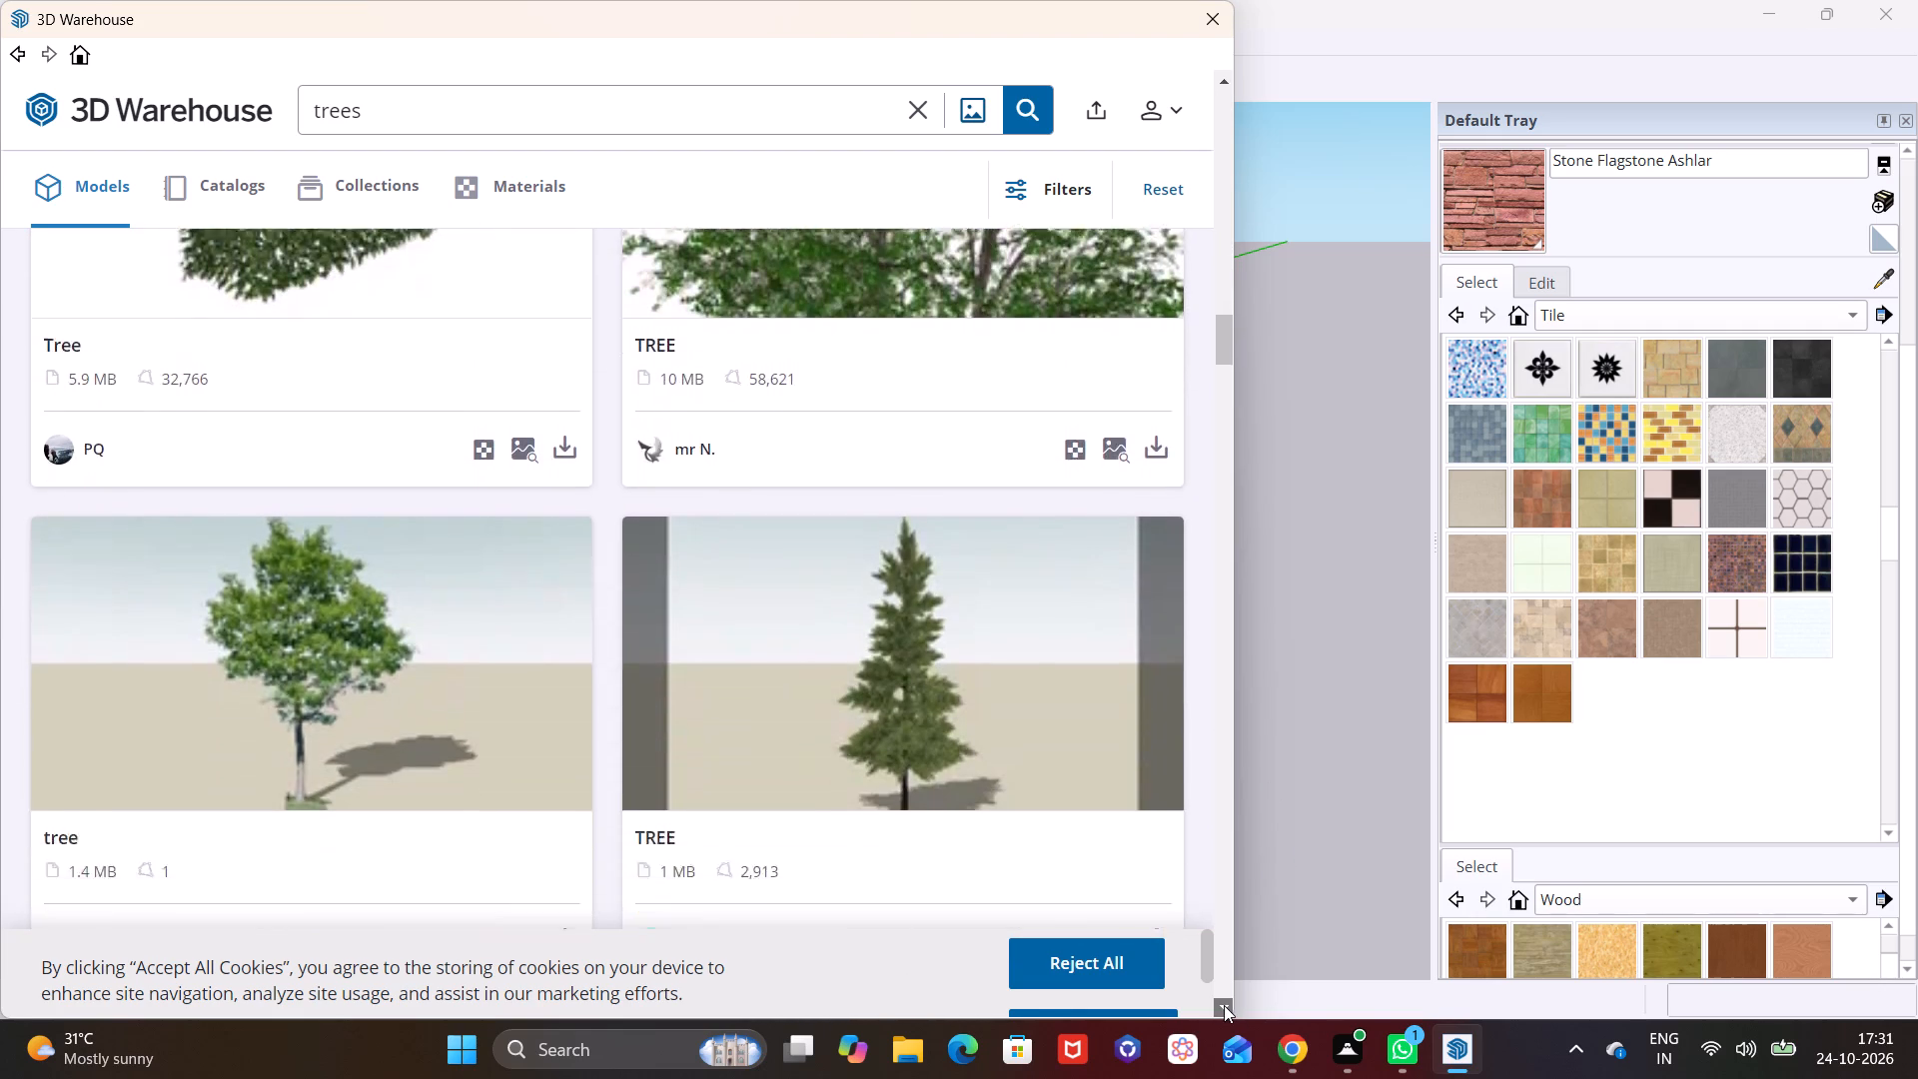
{"action": "left_click", "coordinate": [1224, 1005]}
{"action": "left_click", "coordinate": [1224, 1005]}
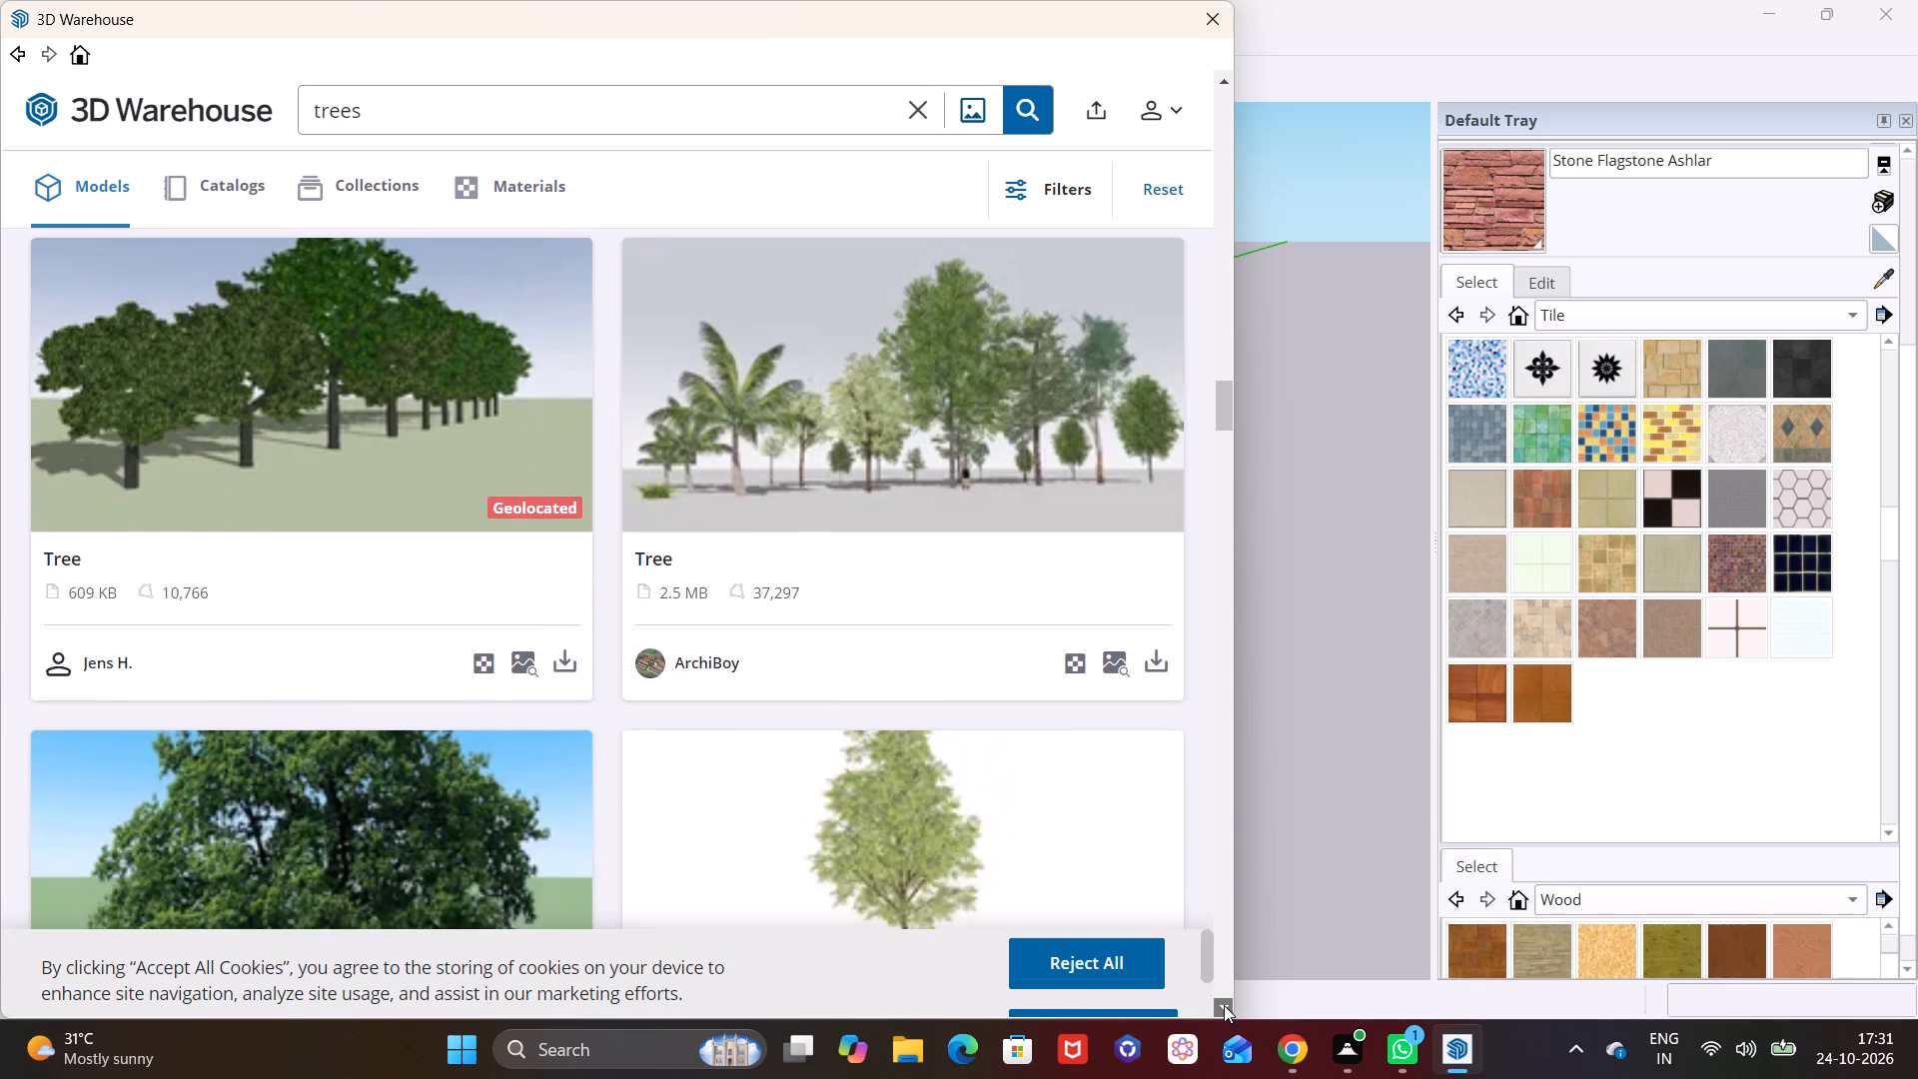
{"action": "left_click", "coordinate": [1224, 1004]}
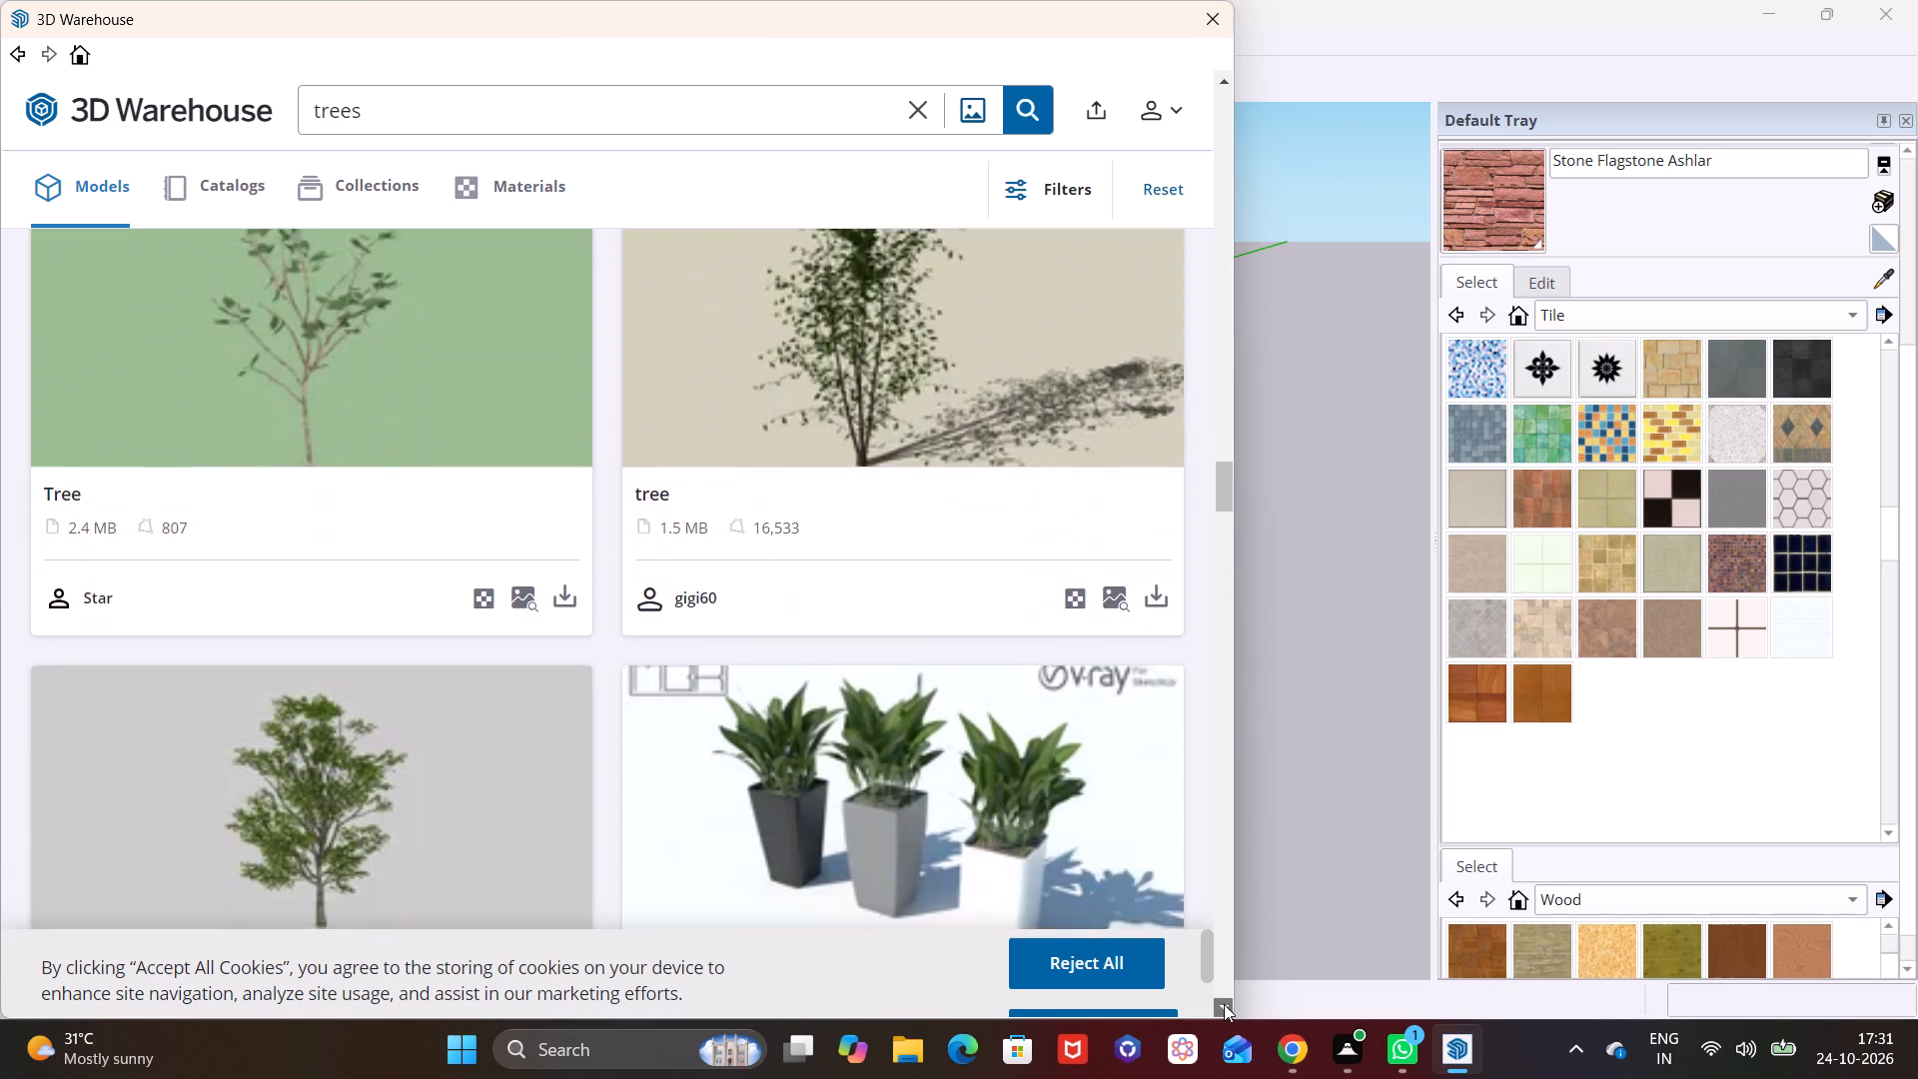
{"action": "left_click", "coordinate": [1224, 1004]}
{"action": "left_click", "coordinate": [1224, 1004]}
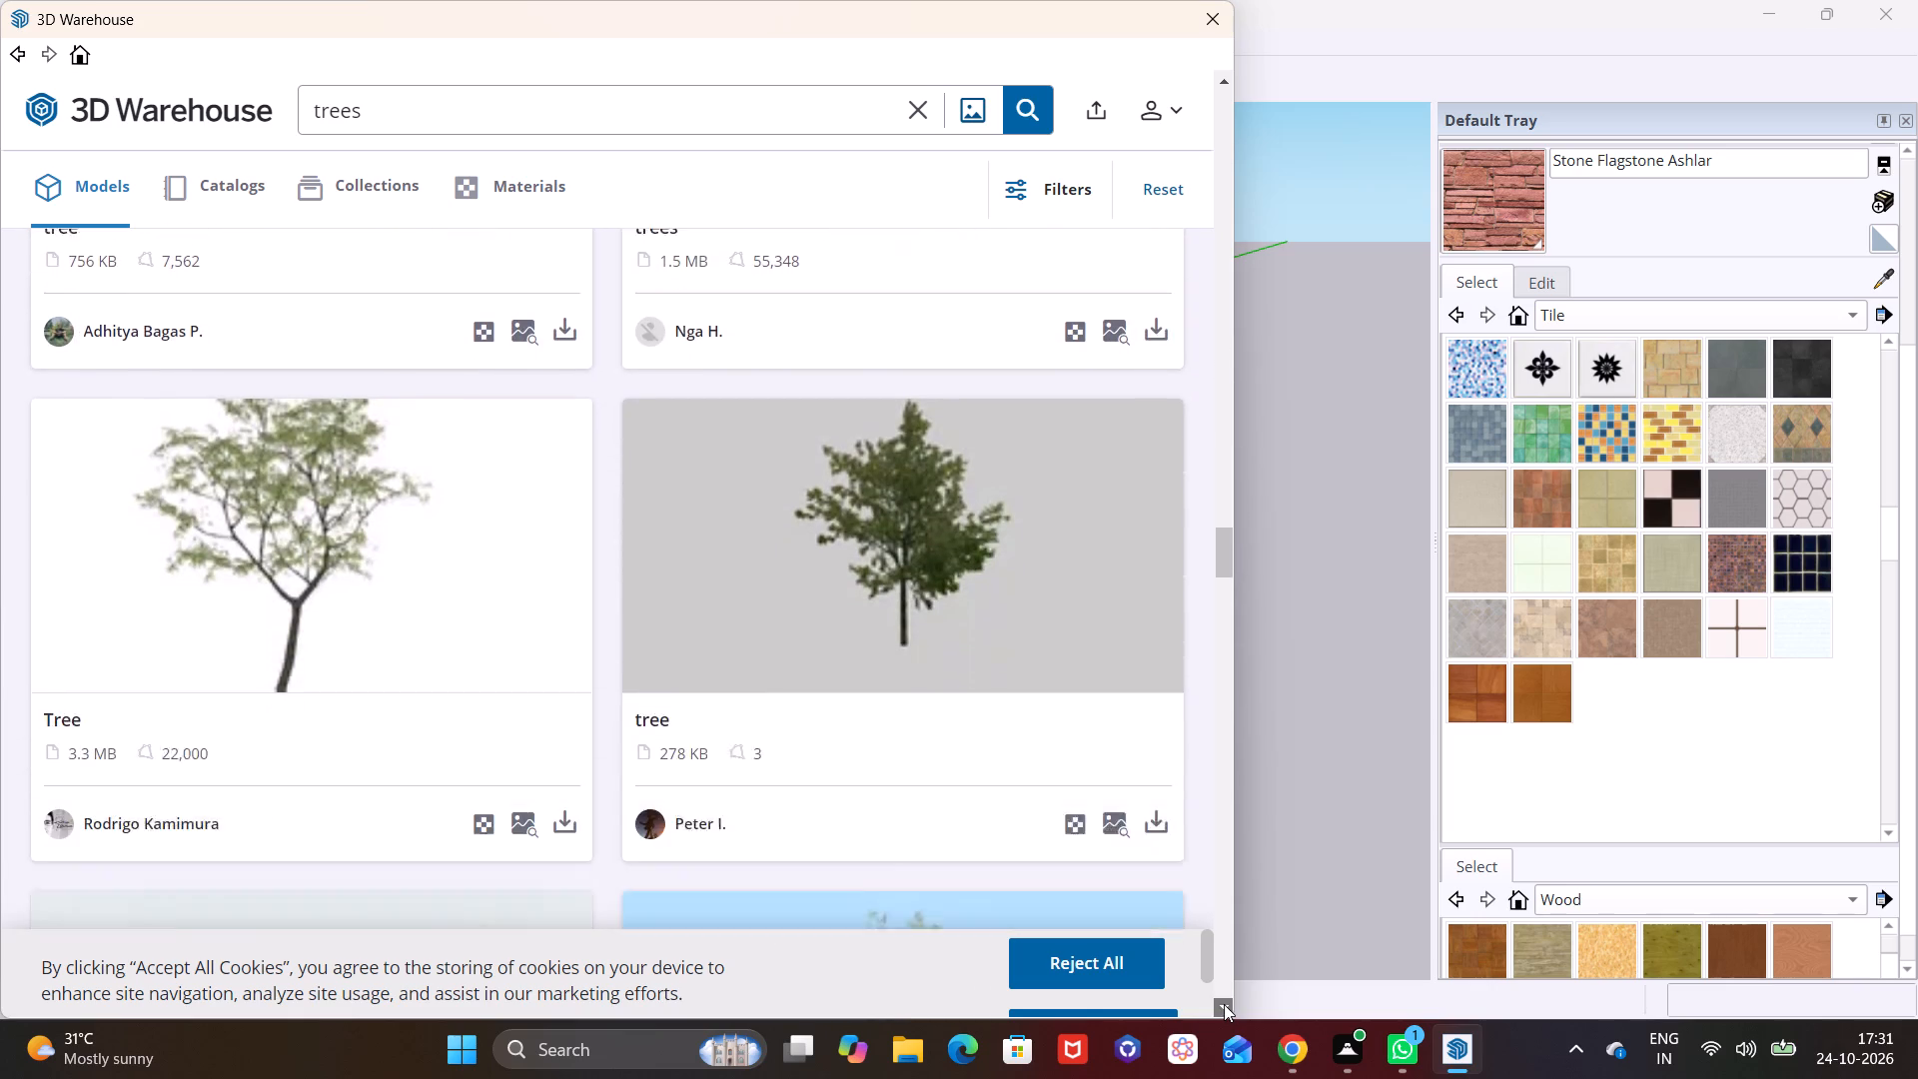
{"action": "left_click", "coordinate": [1224, 1004]}
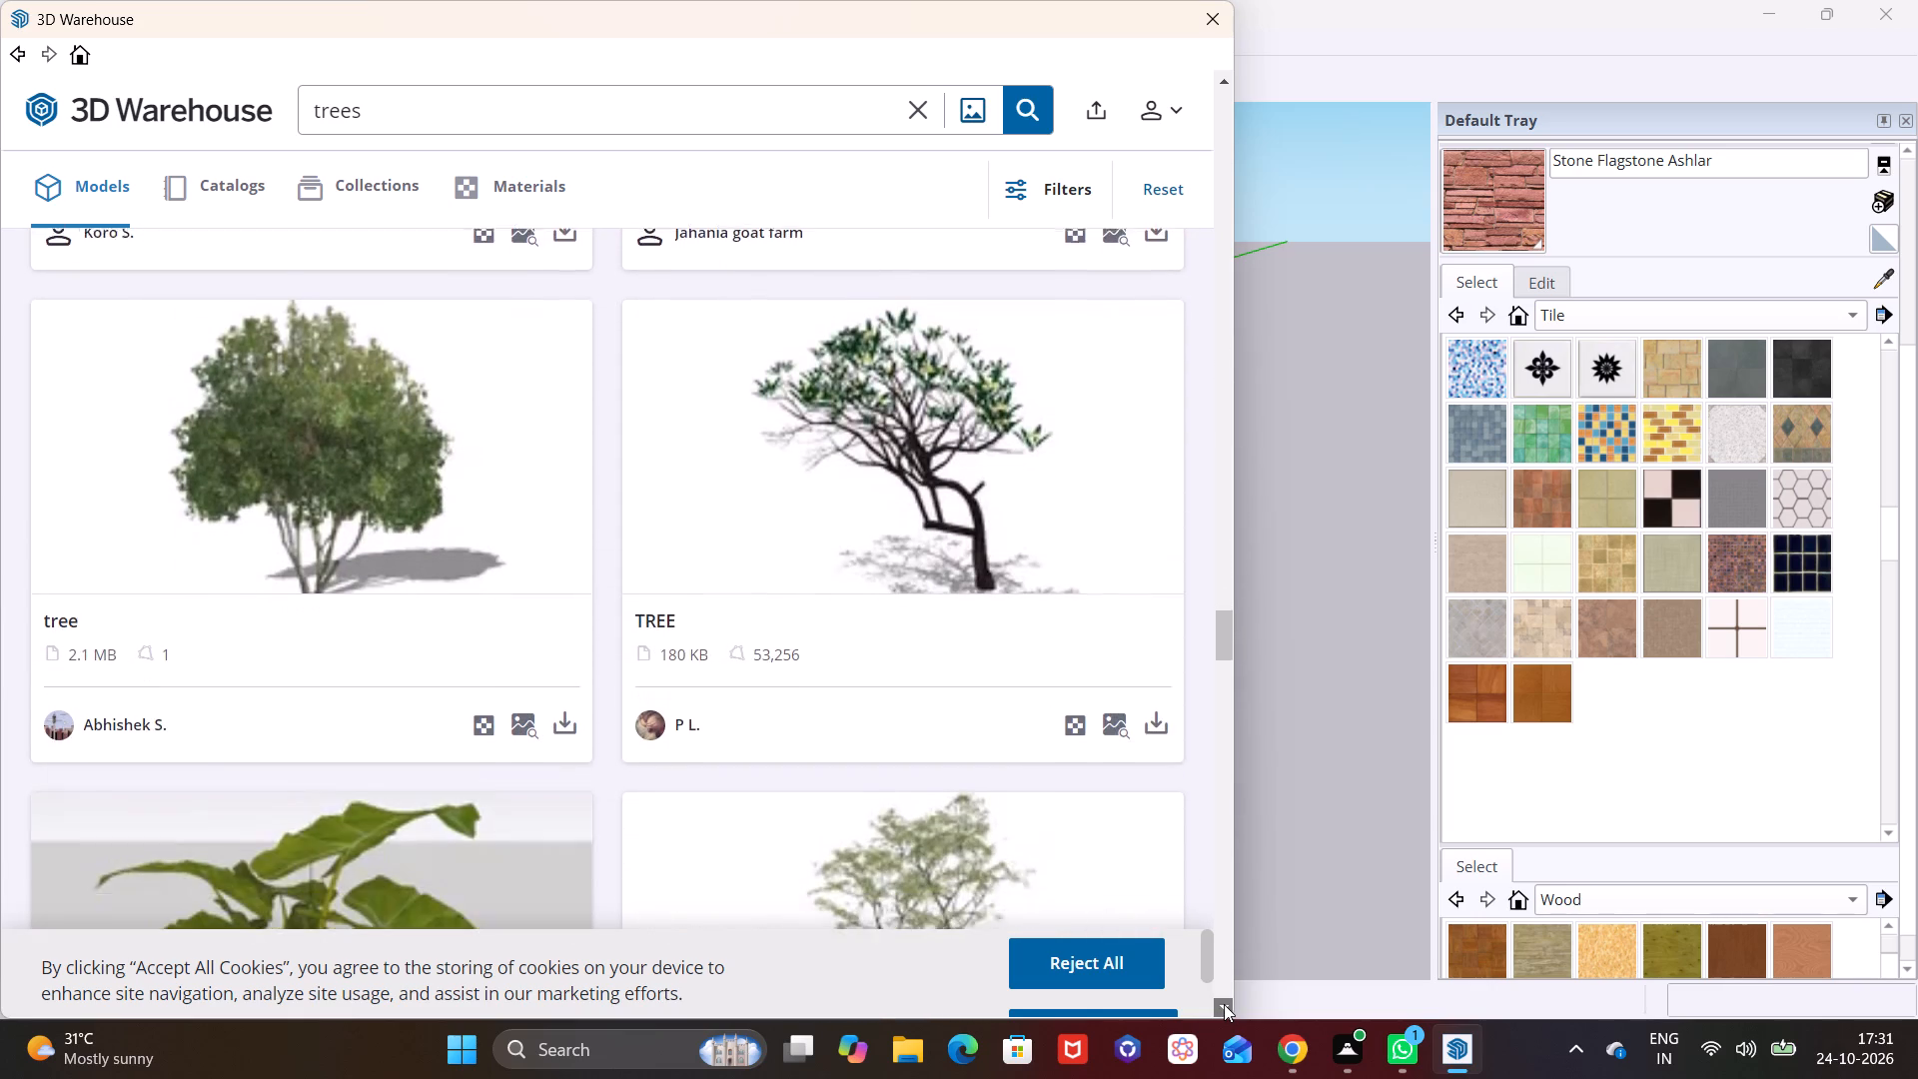
{"action": "left_click", "coordinate": [1224, 1004]}
{"action": "left_click", "coordinate": [1224, 1004]}
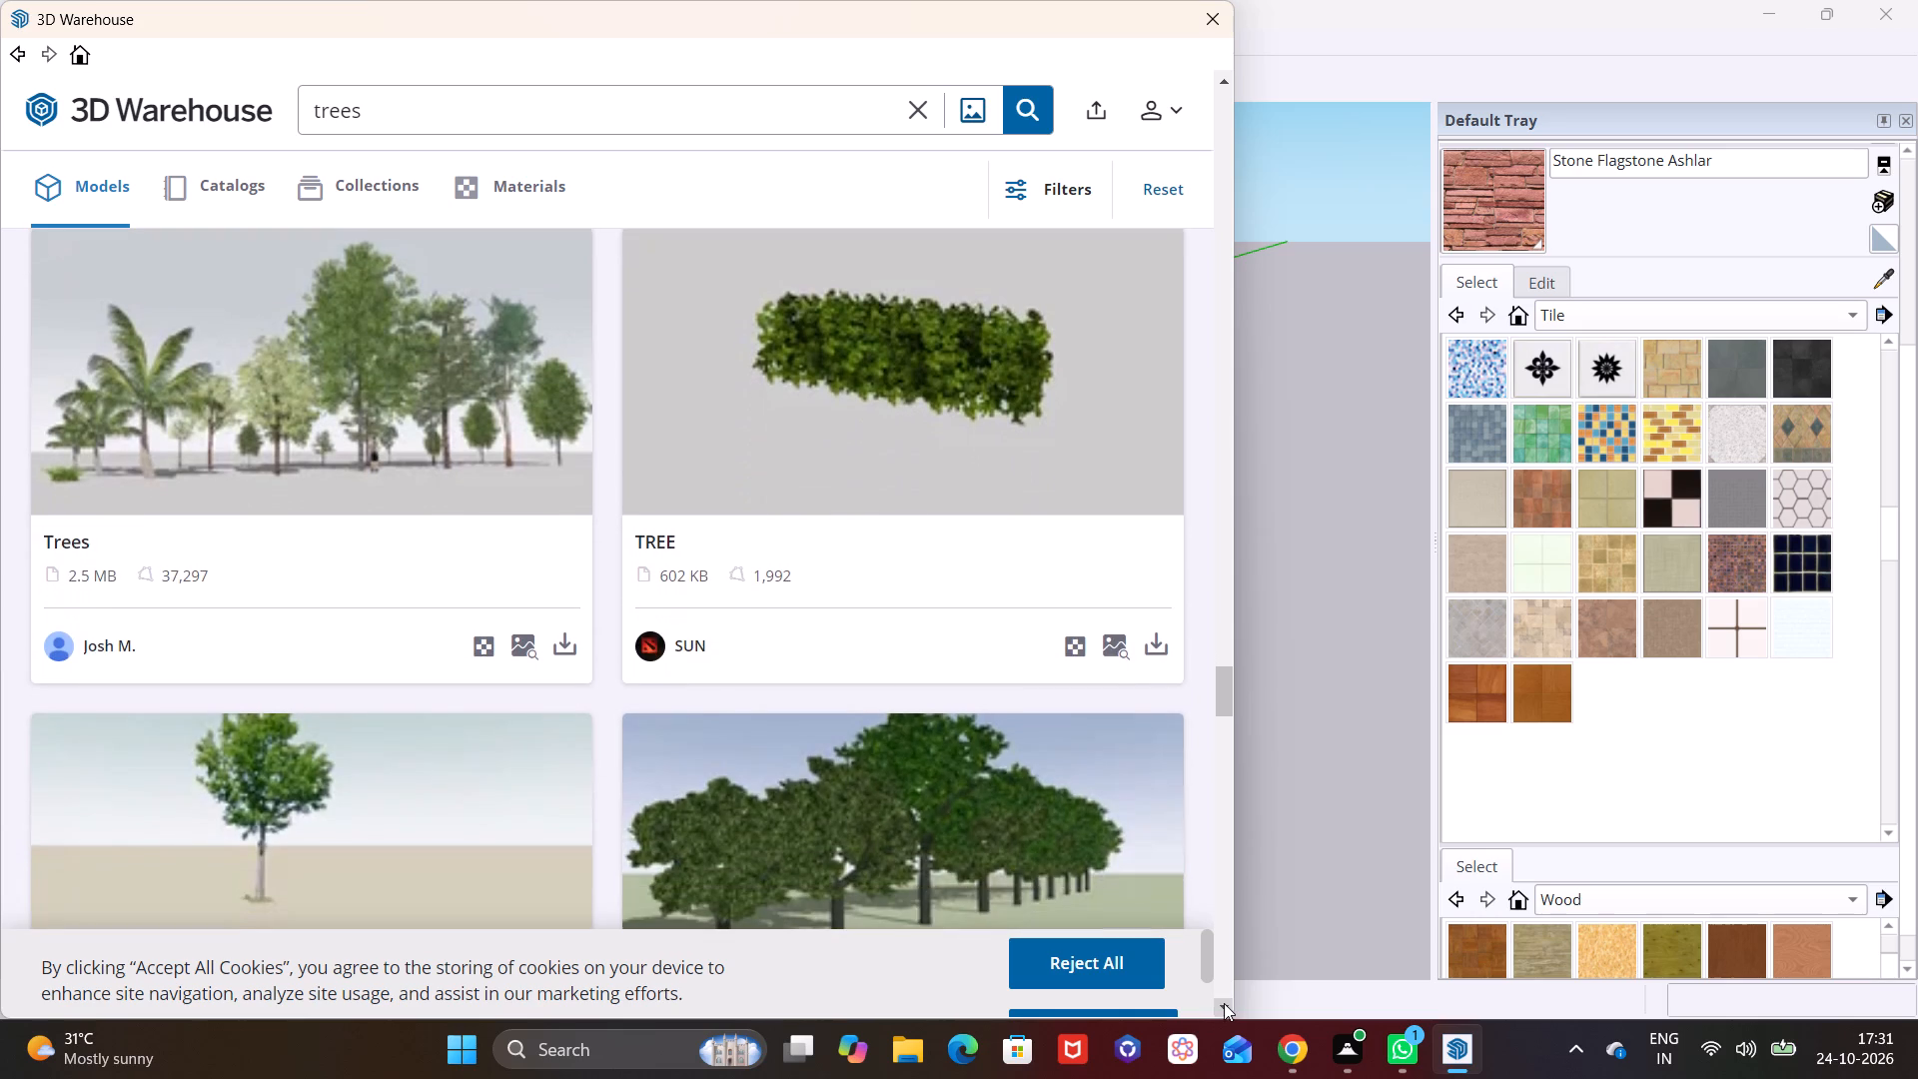
{"action": "left_click", "coordinate": [1224, 1003]}
{"action": "left_click", "coordinate": [1224, 1003]}
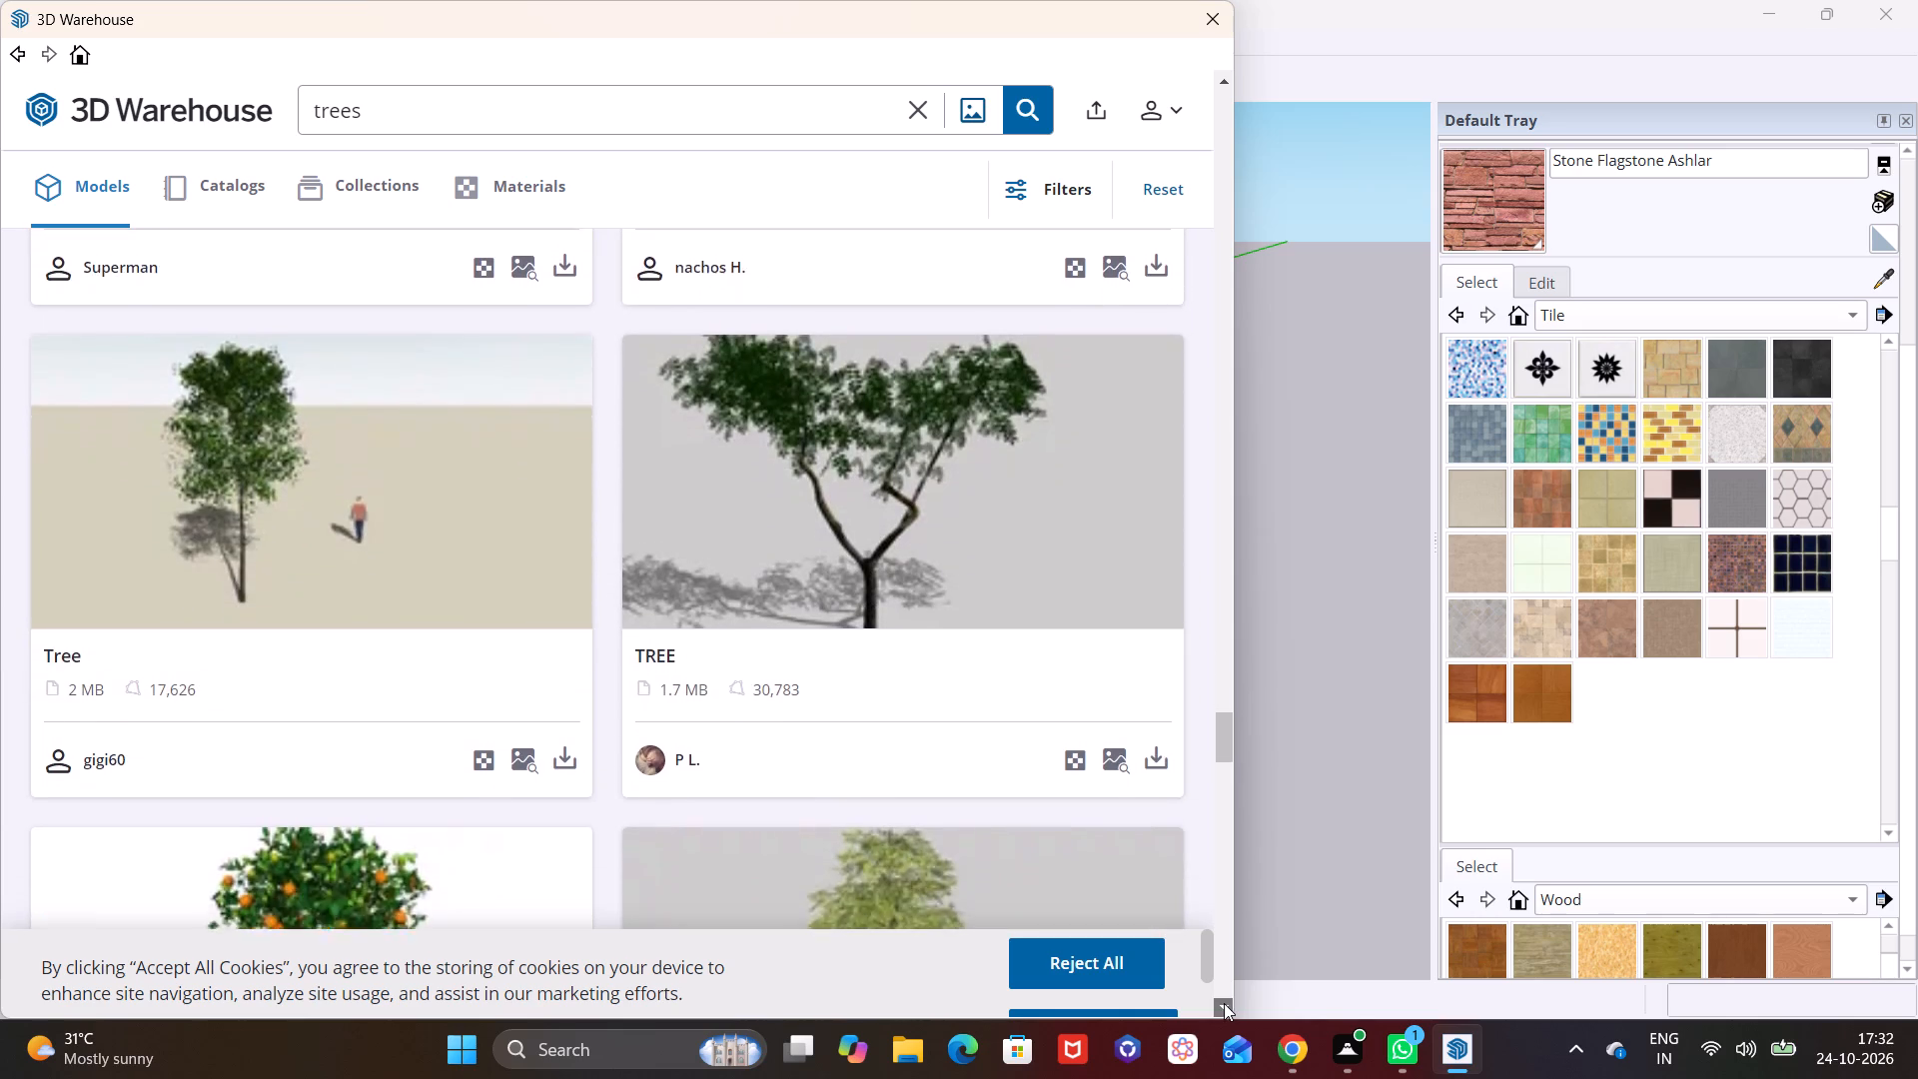
{"action": "left_click", "coordinate": [1224, 1003]}
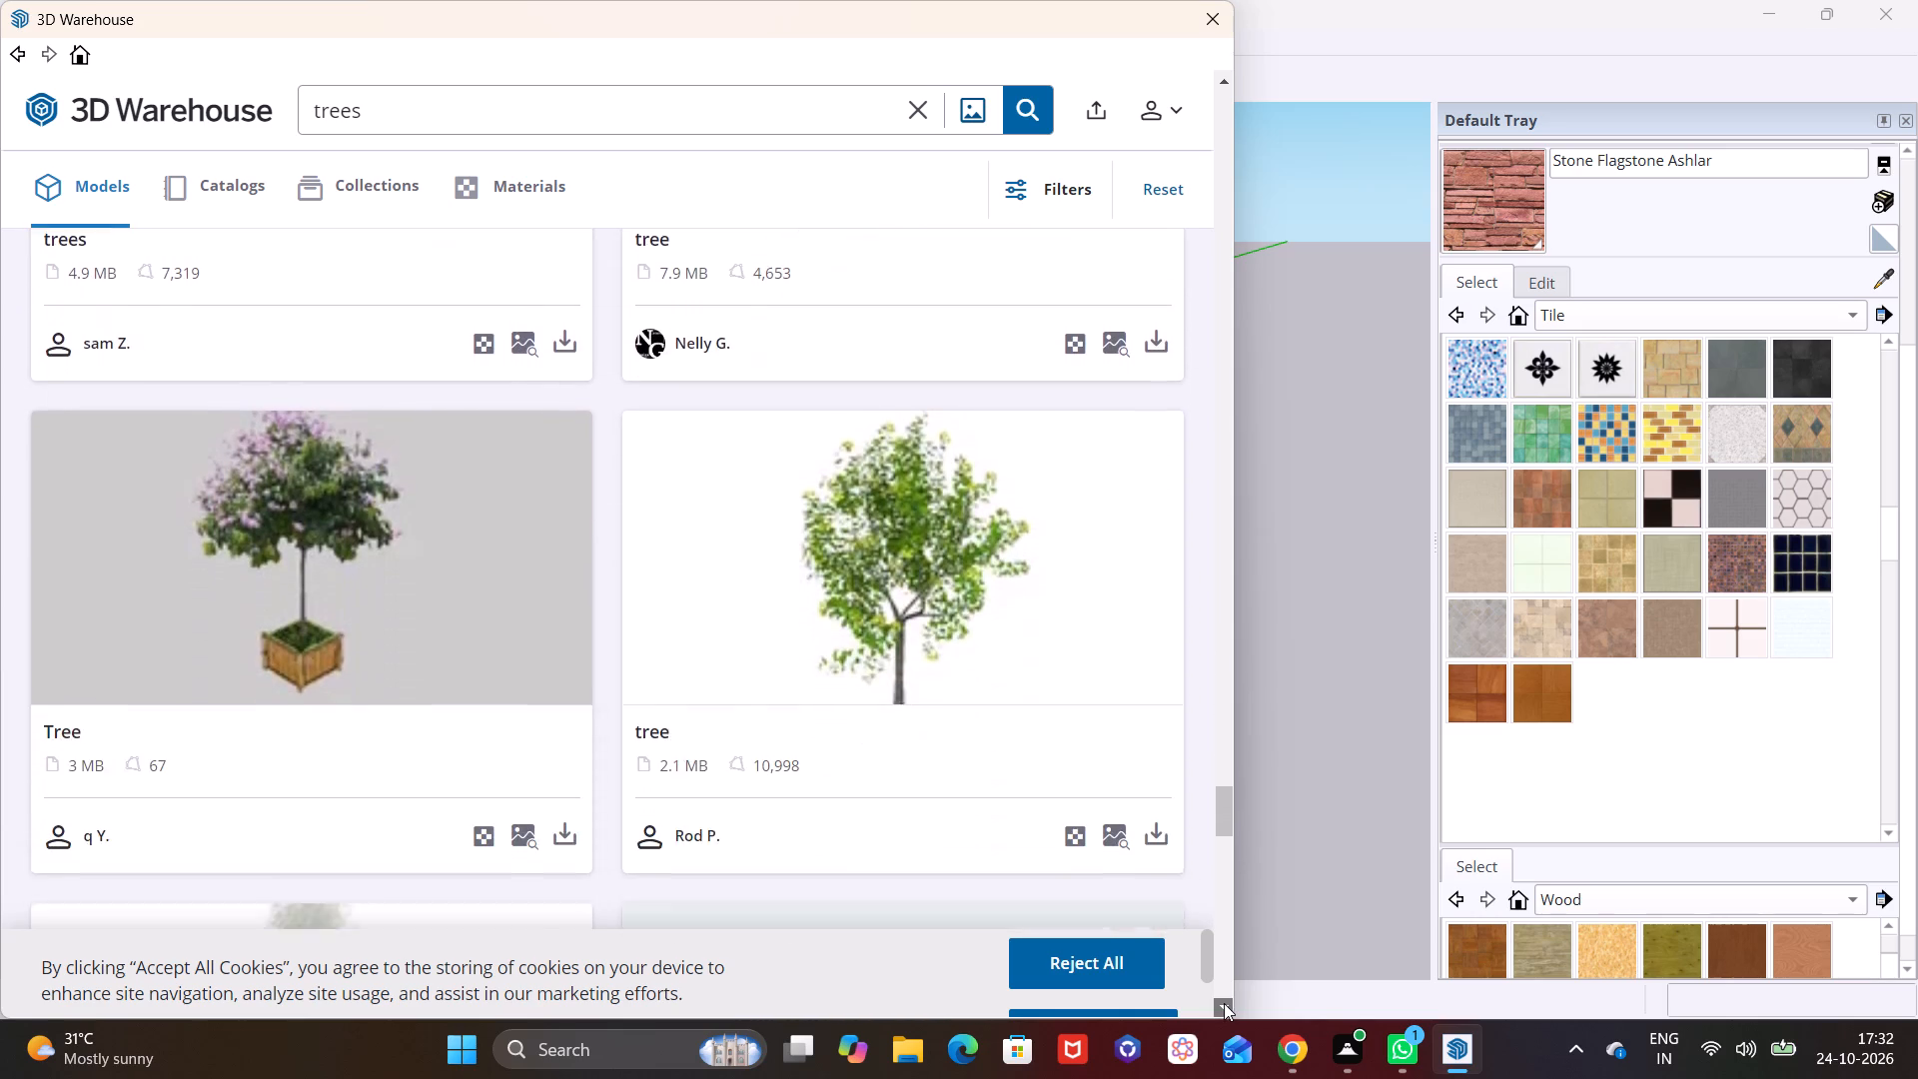
{"action": "left_click", "coordinate": [1224, 1003]}
{"action": "left_click", "coordinate": [1224, 1003]}
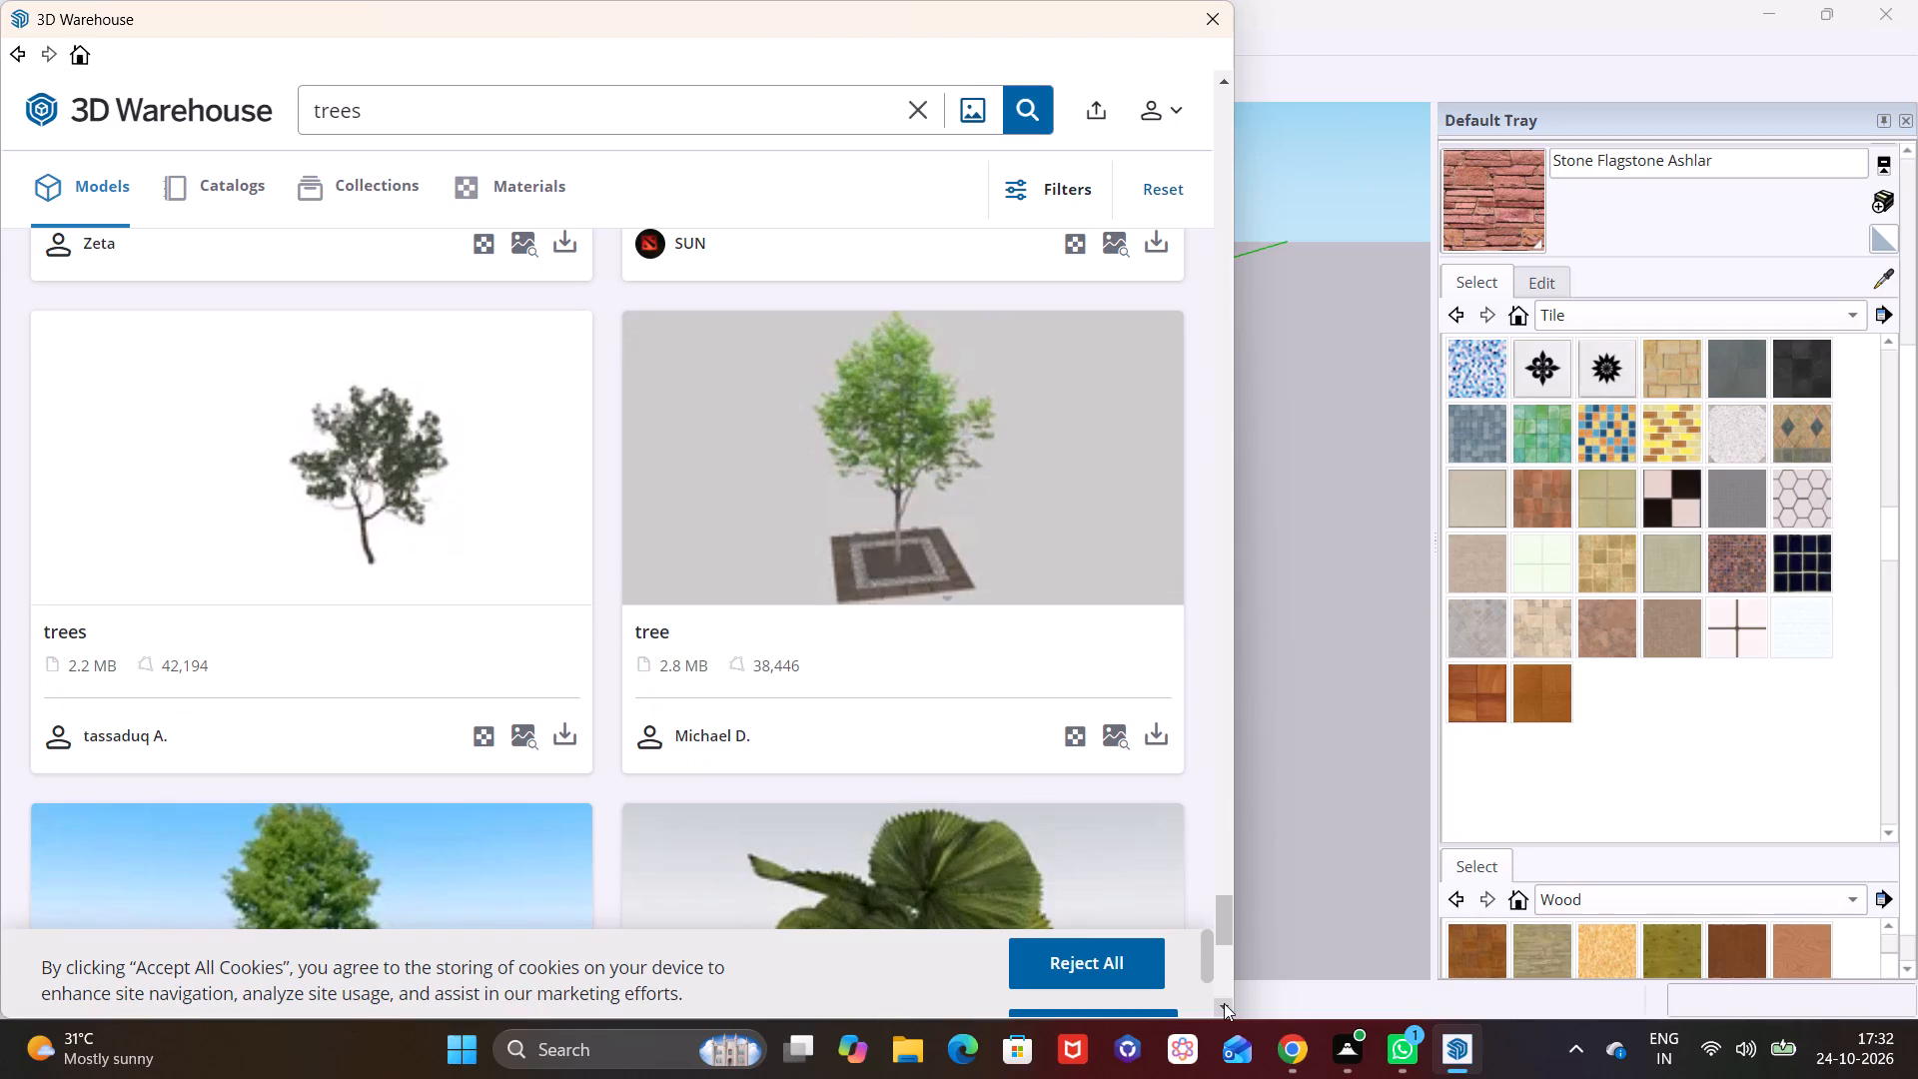
{"action": "left_click", "coordinate": [1224, 1003]}
{"action": "left_click", "coordinate": [1224, 1003]}
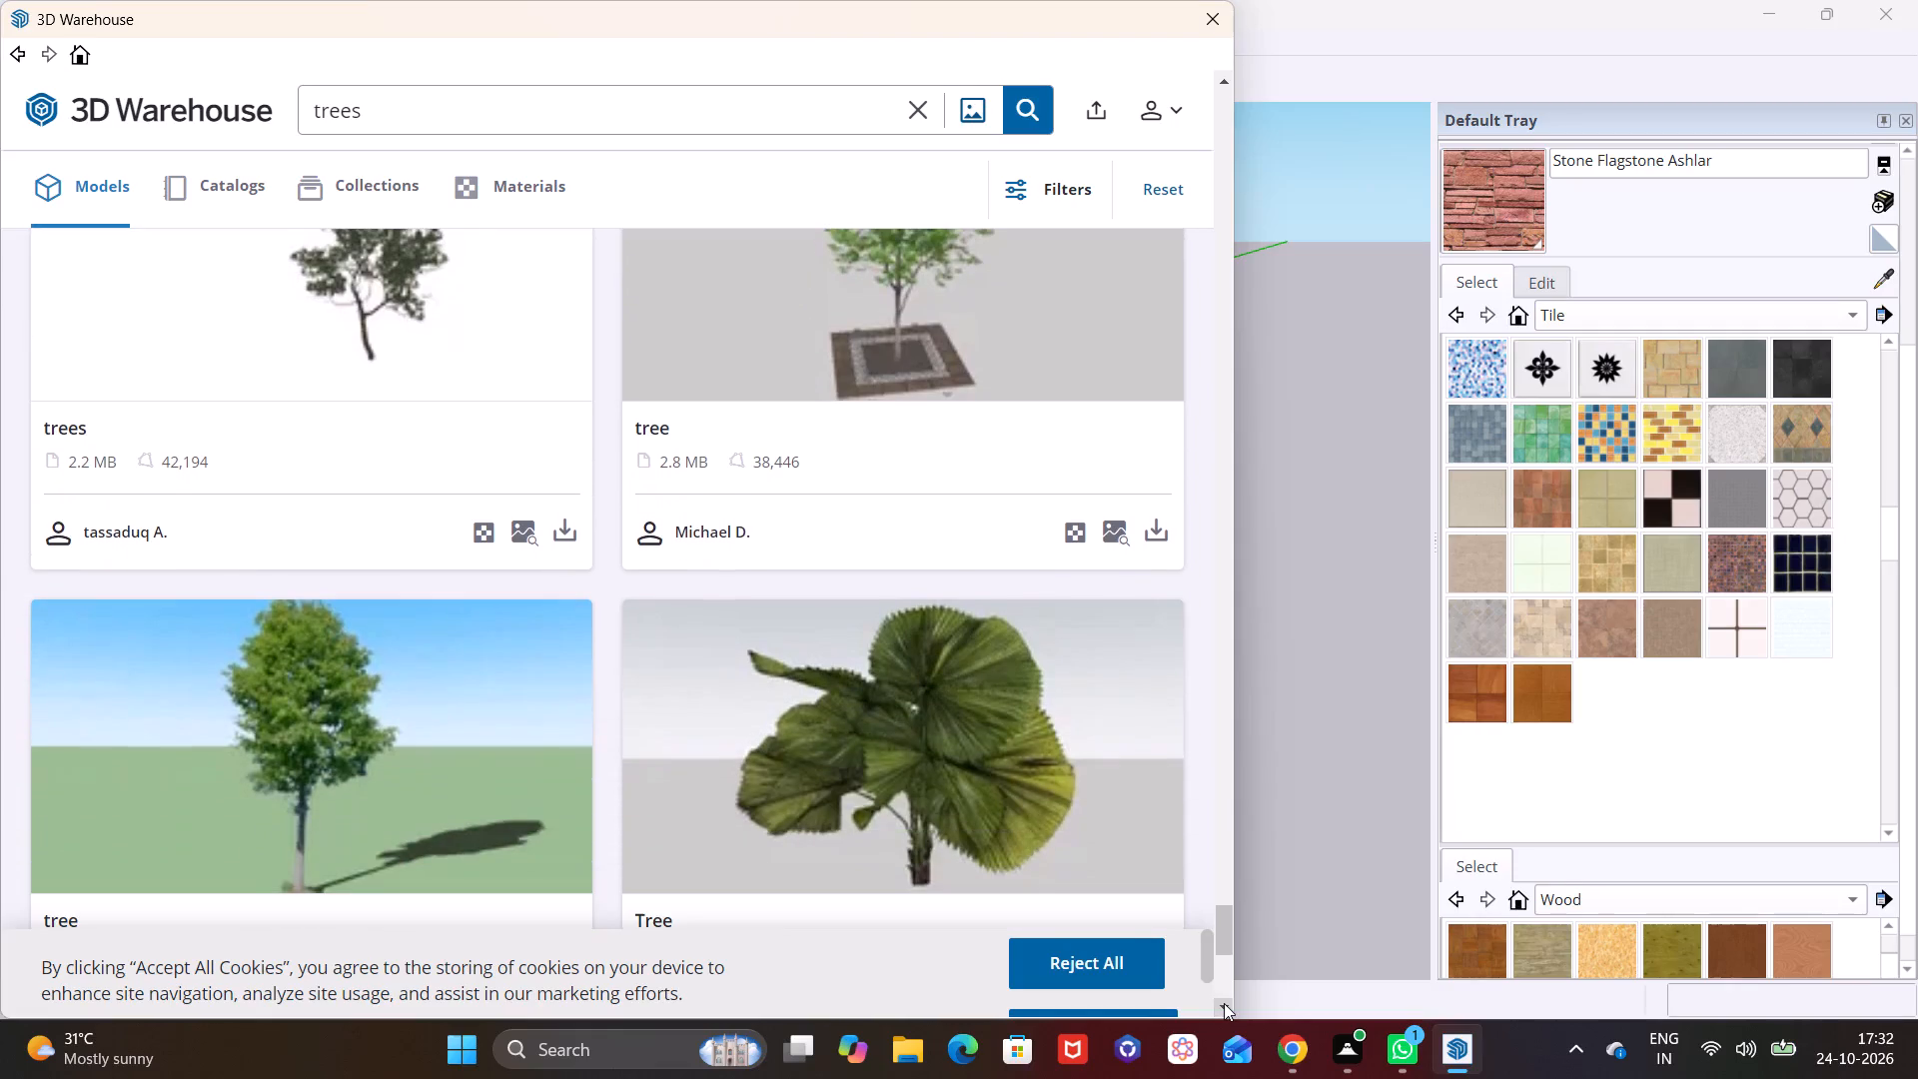
{"action": "left_click", "coordinate": [1224, 1003]}
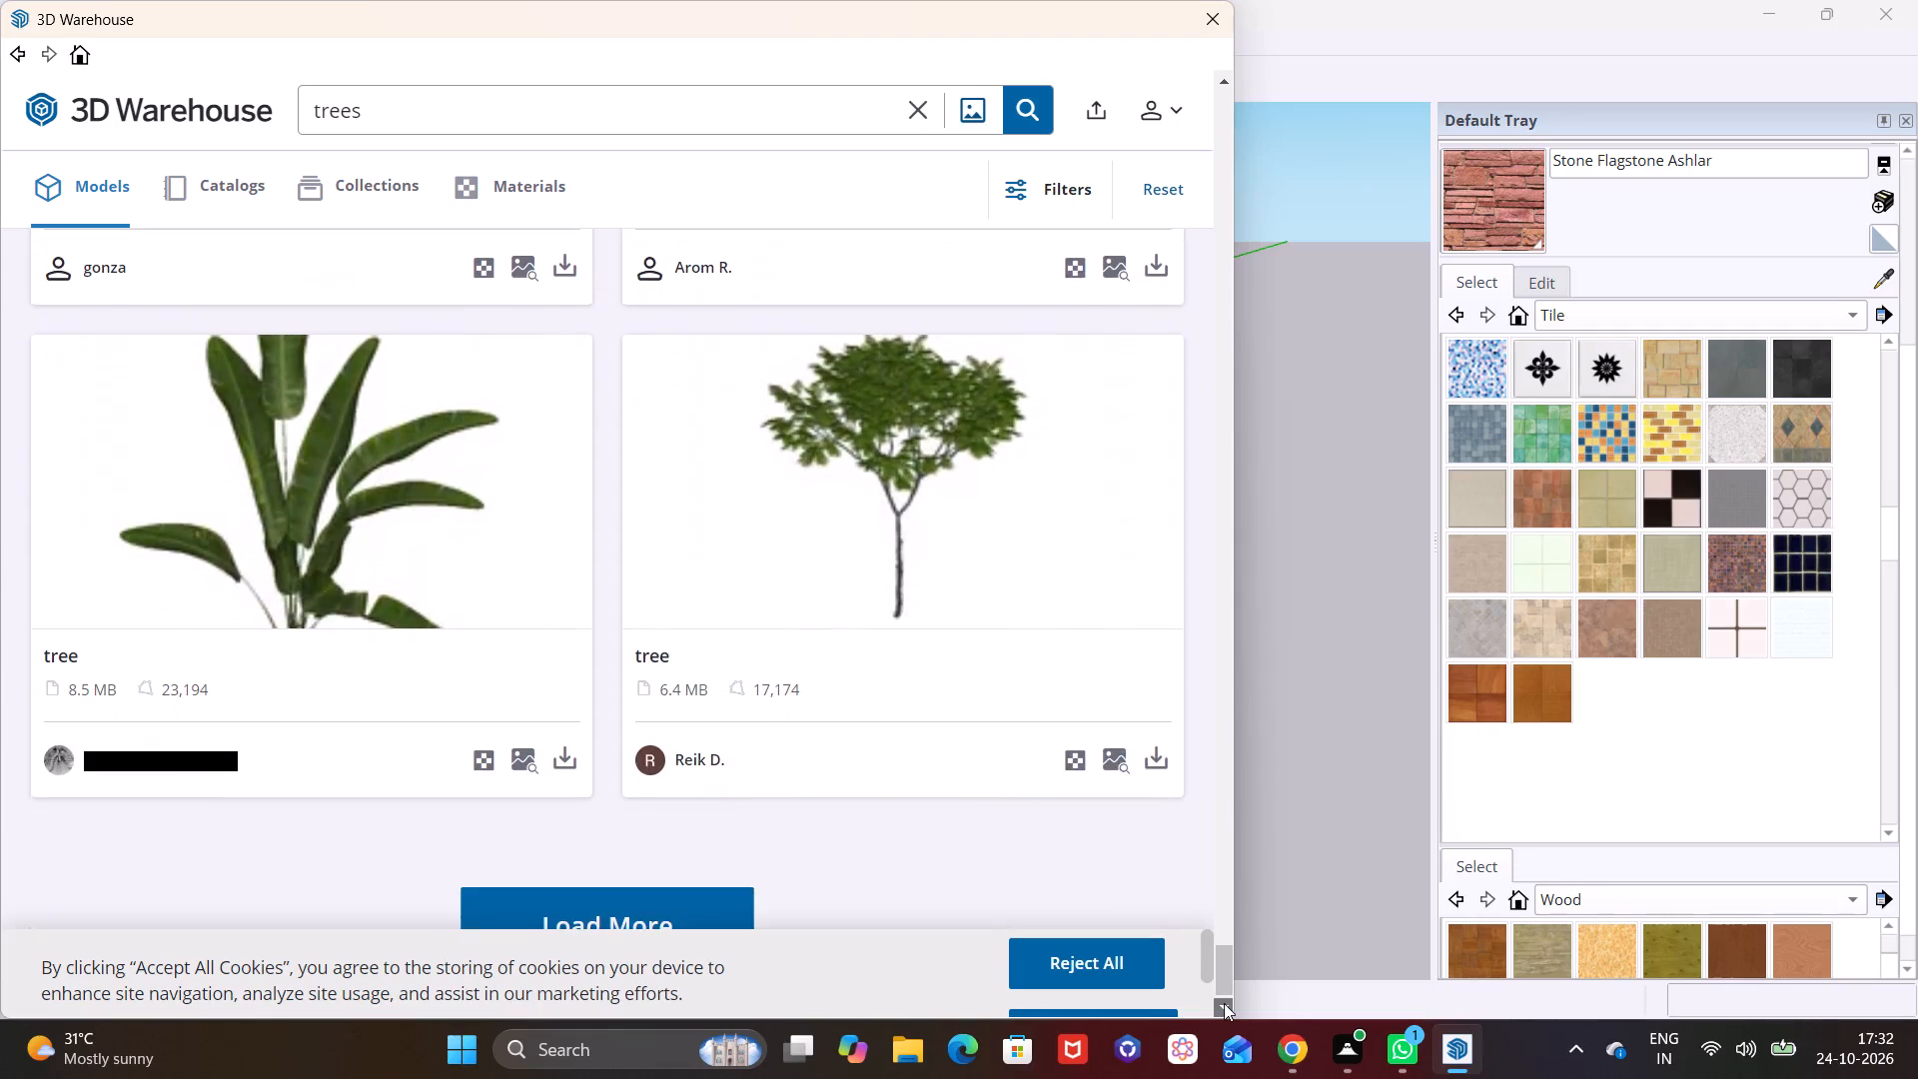
{"action": "left_click", "coordinate": [1224, 1003]}
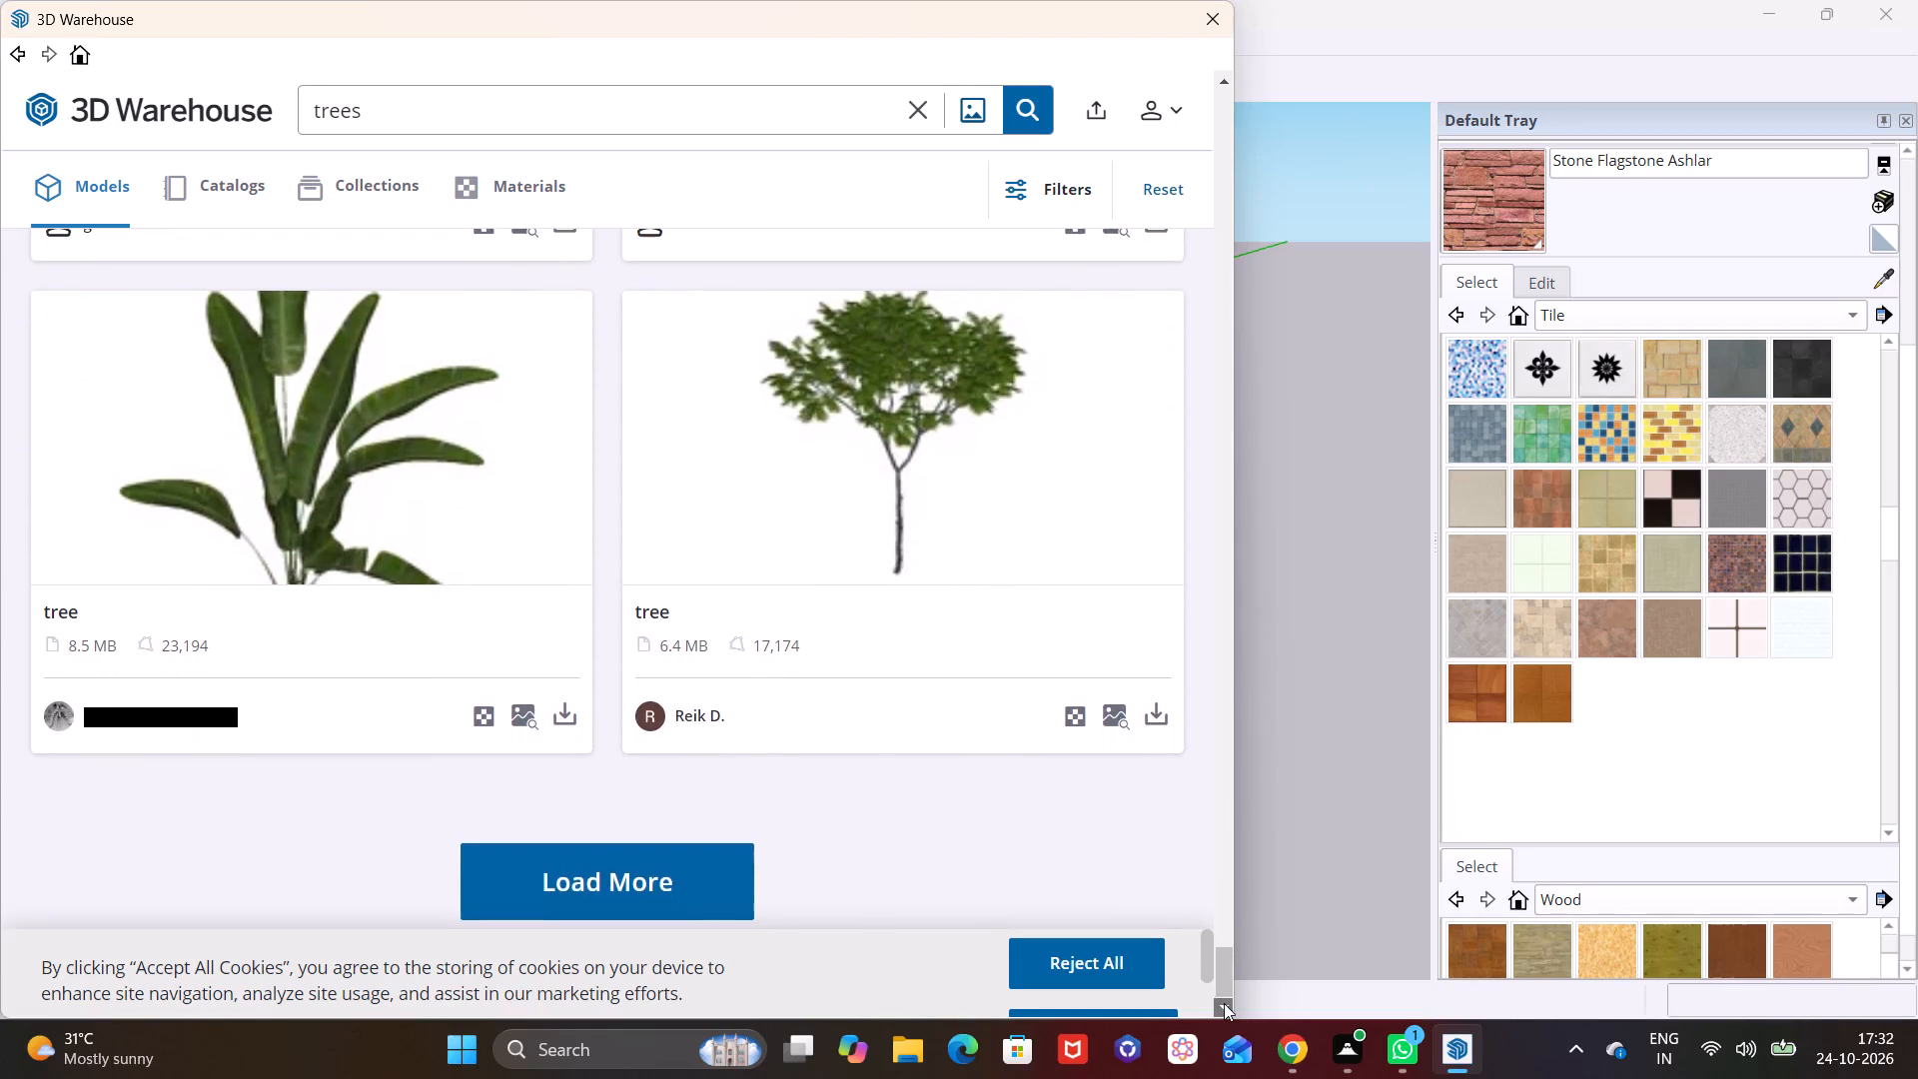
Load more tree models and look through them for one that suits the building's surroundings.
{"action": "left_click", "coordinate": [658, 849]}
{"action": "scroll", "coordinate": [843, 786], "scroll_direction": "down", "scroll_amount": 7}
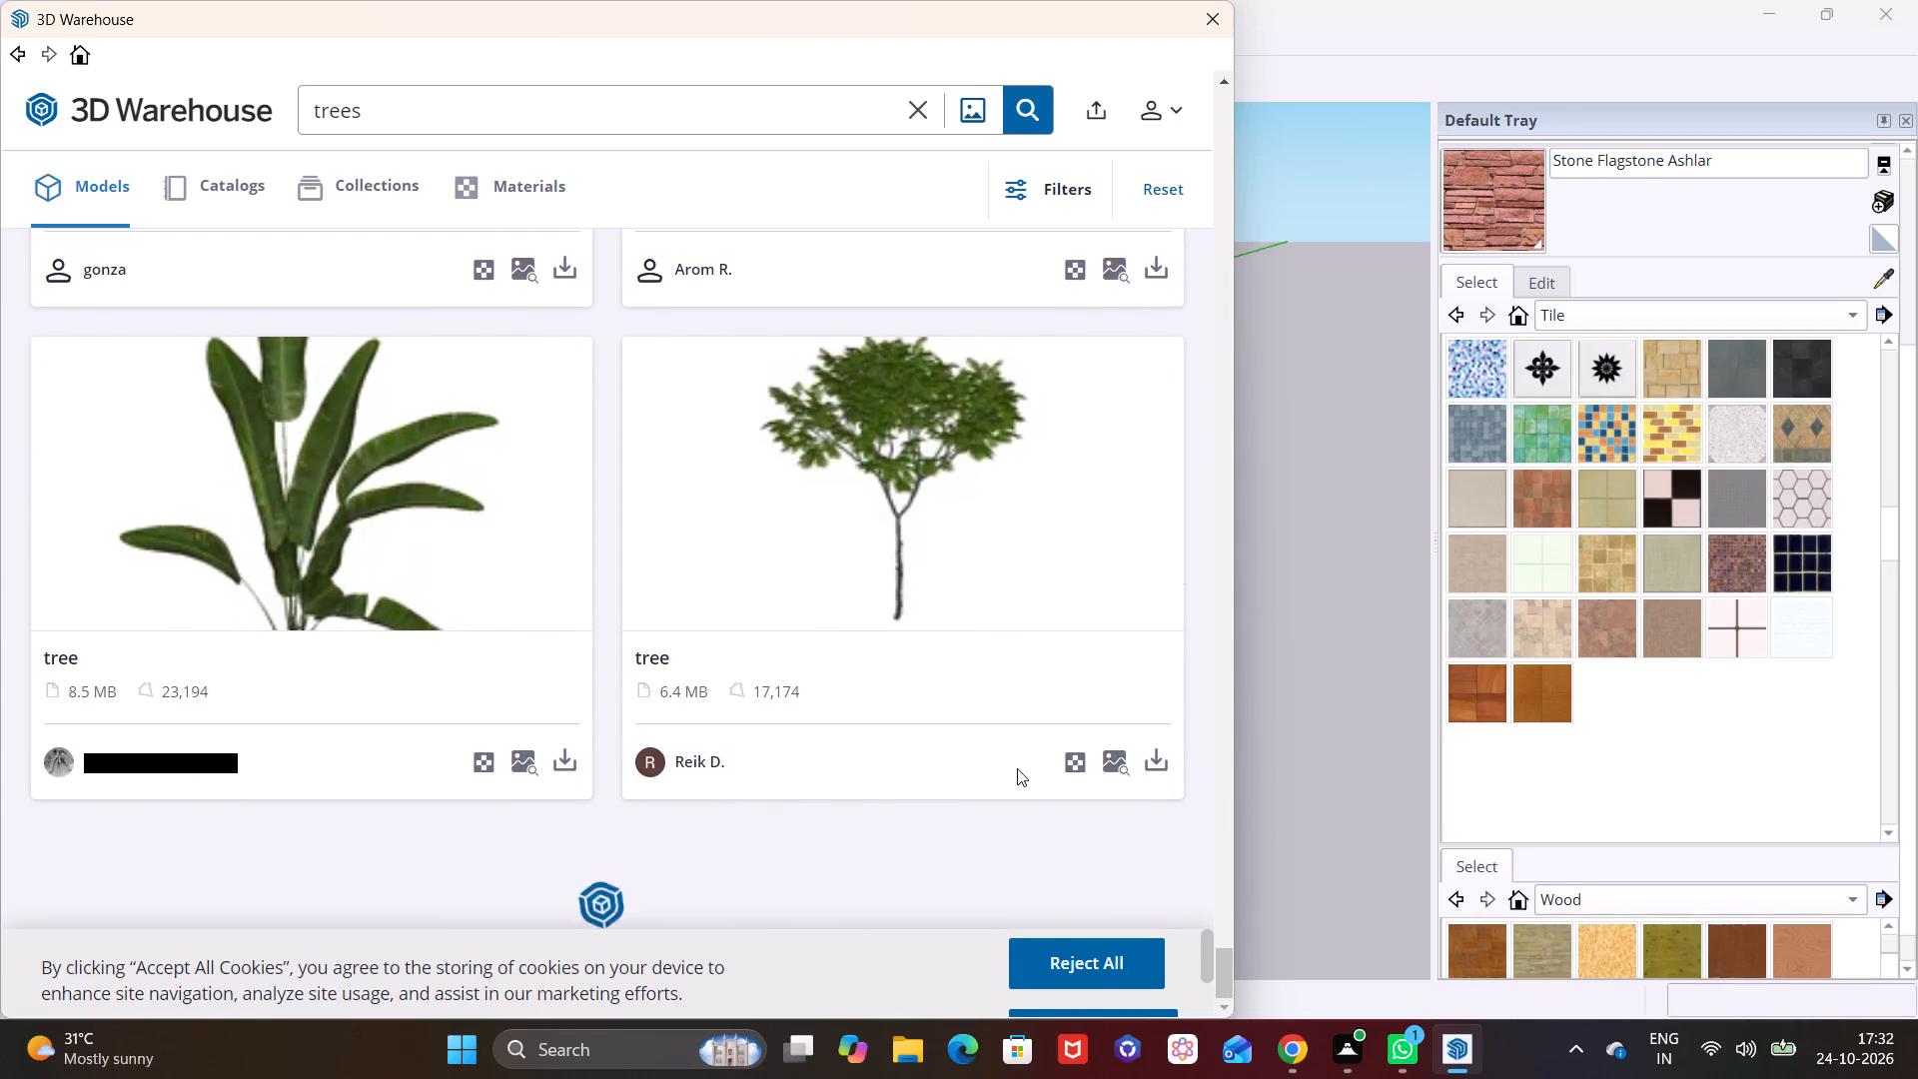
{"action": "middle_click_drag", "start_coordinate": [992, 705], "coordinate": [914, 722]}
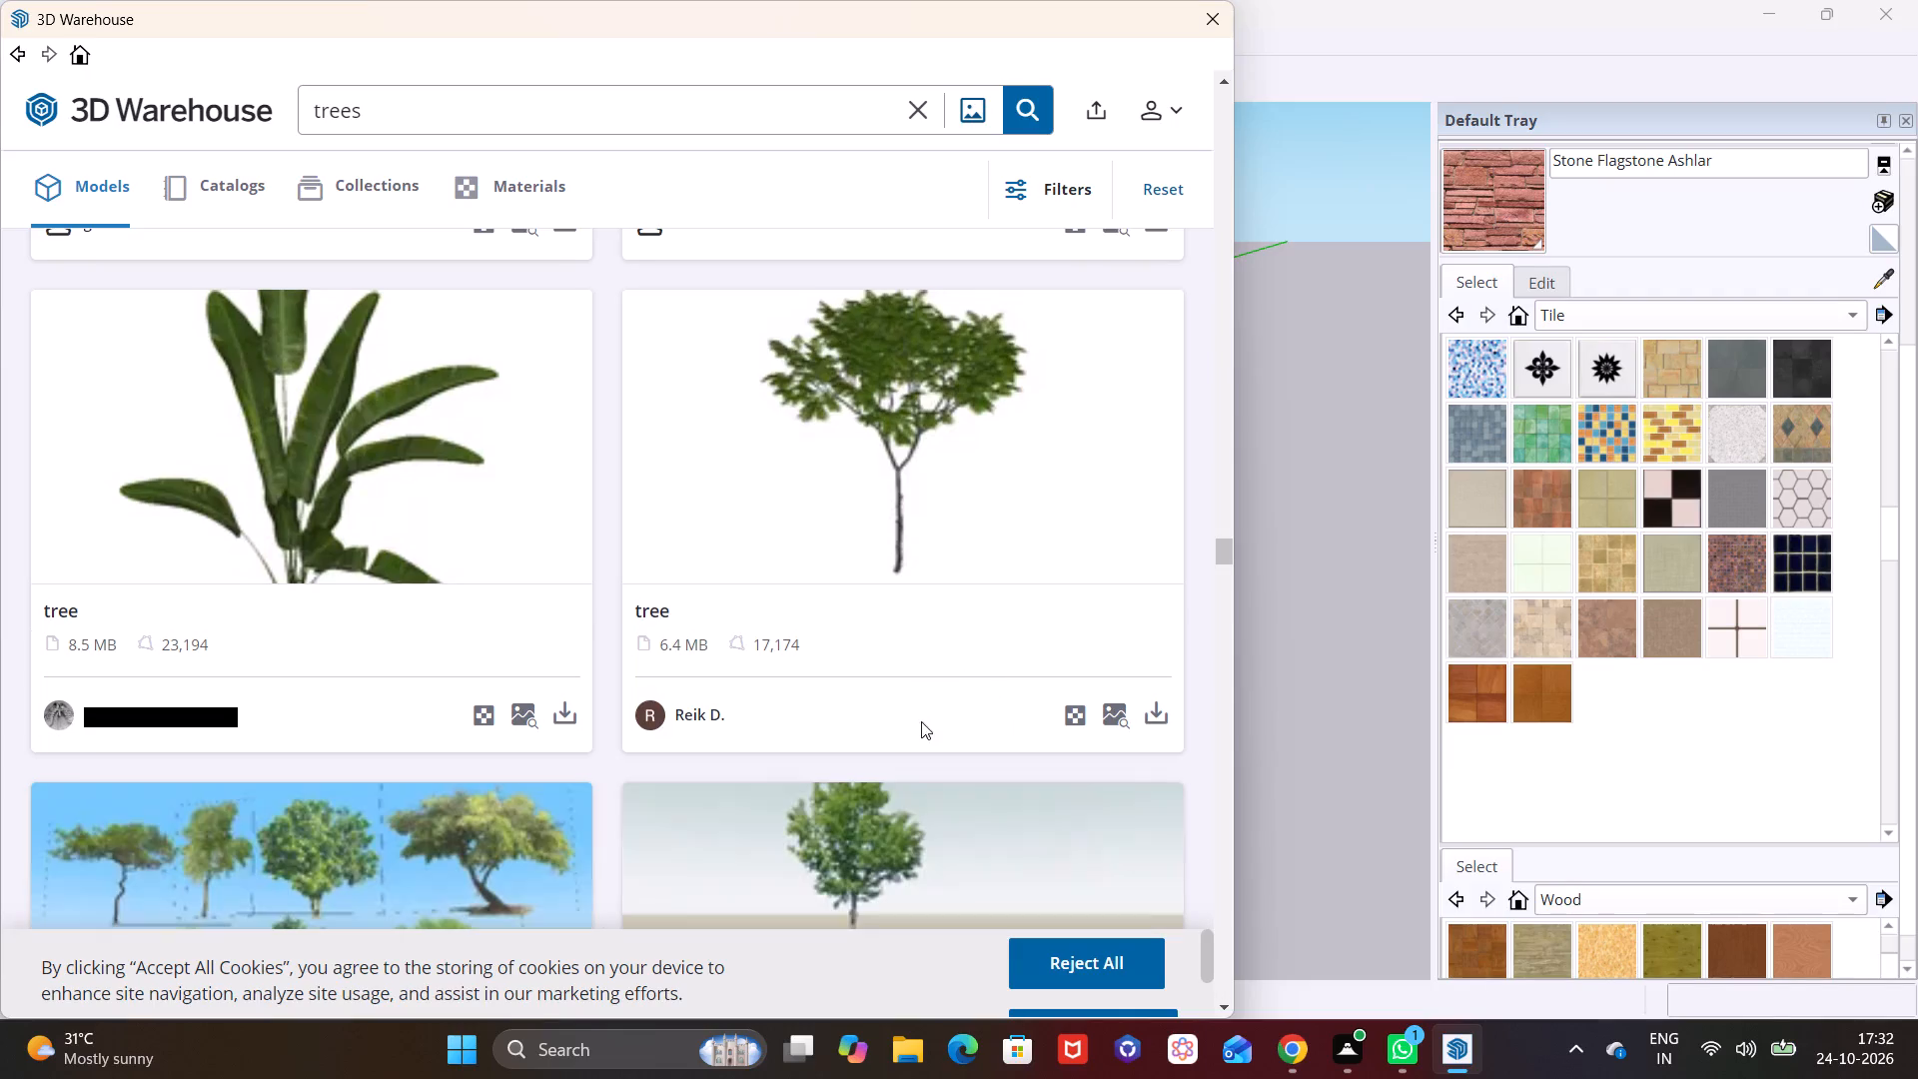
{"action": "left_click", "coordinate": [1228, 1008]}
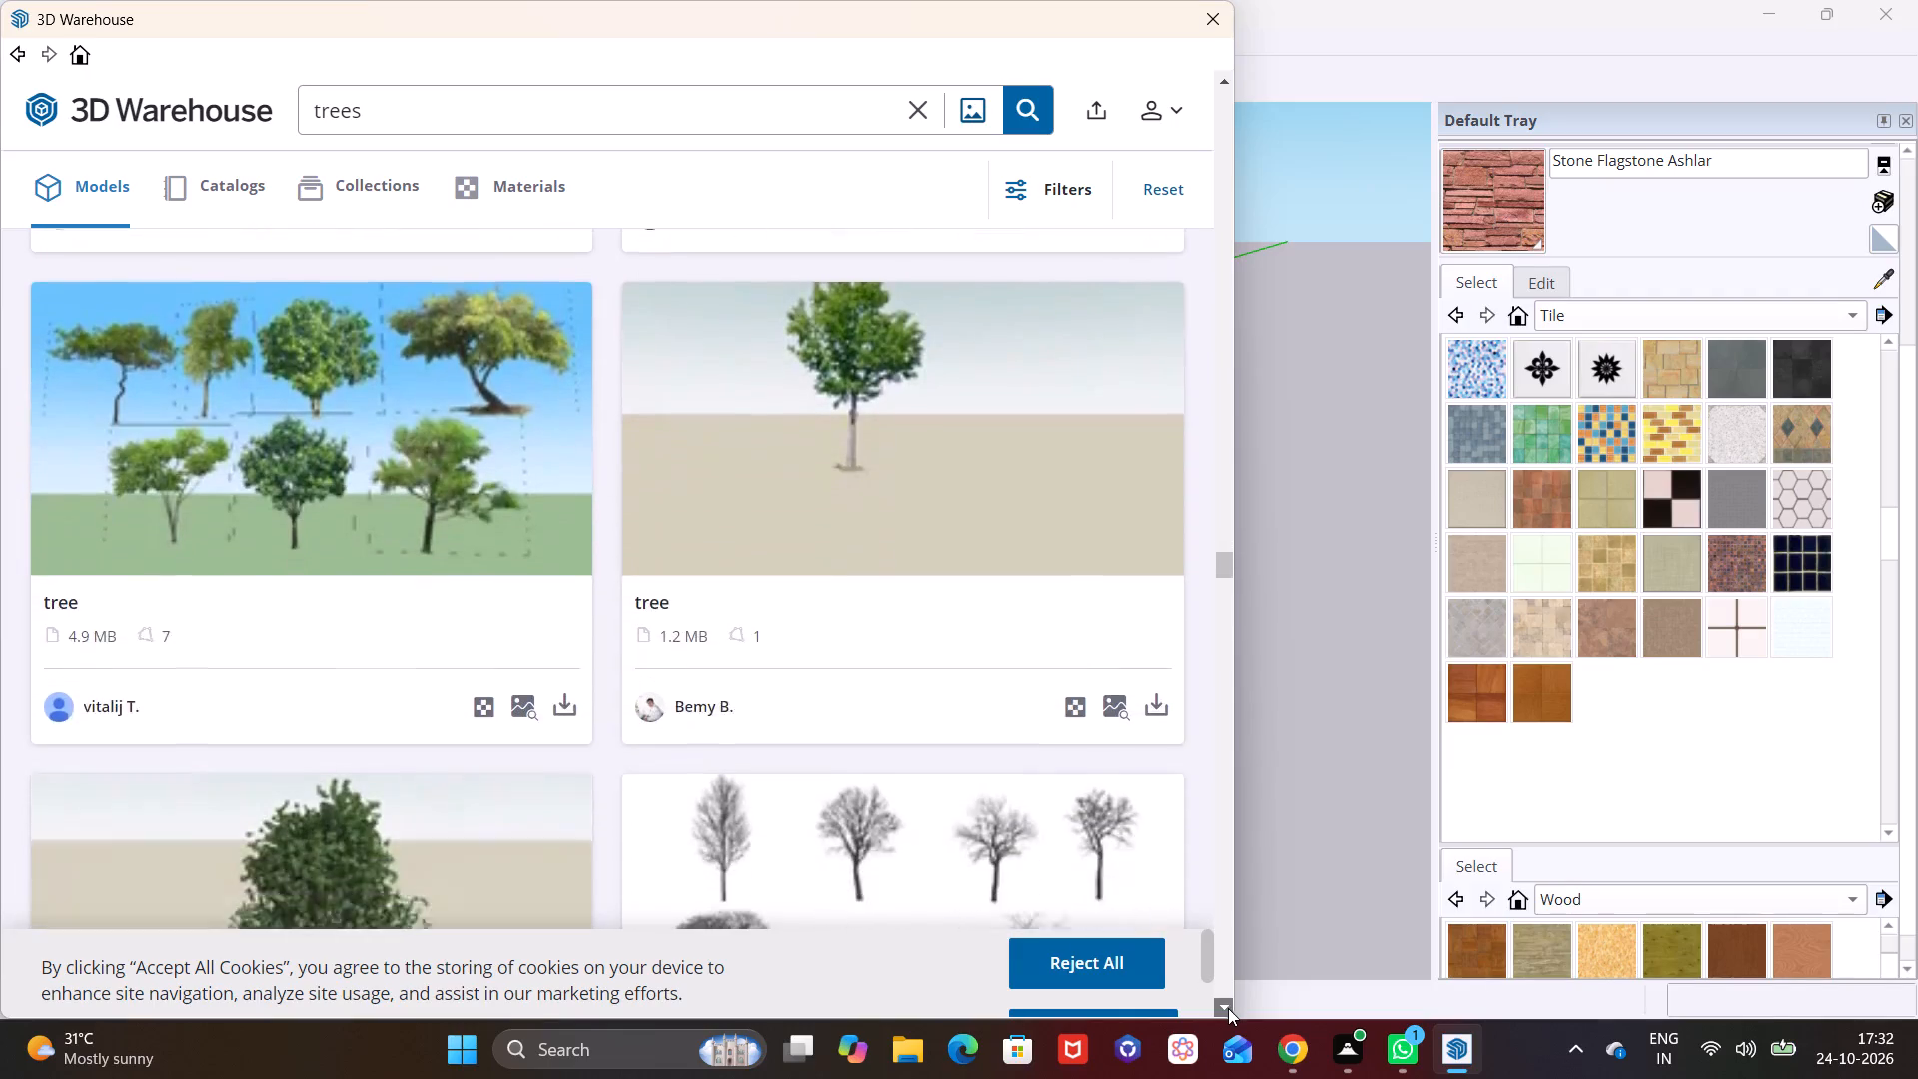
{"action": "left_click", "coordinate": [1228, 1008]}
{"action": "left_click", "coordinate": [1228, 1008]}
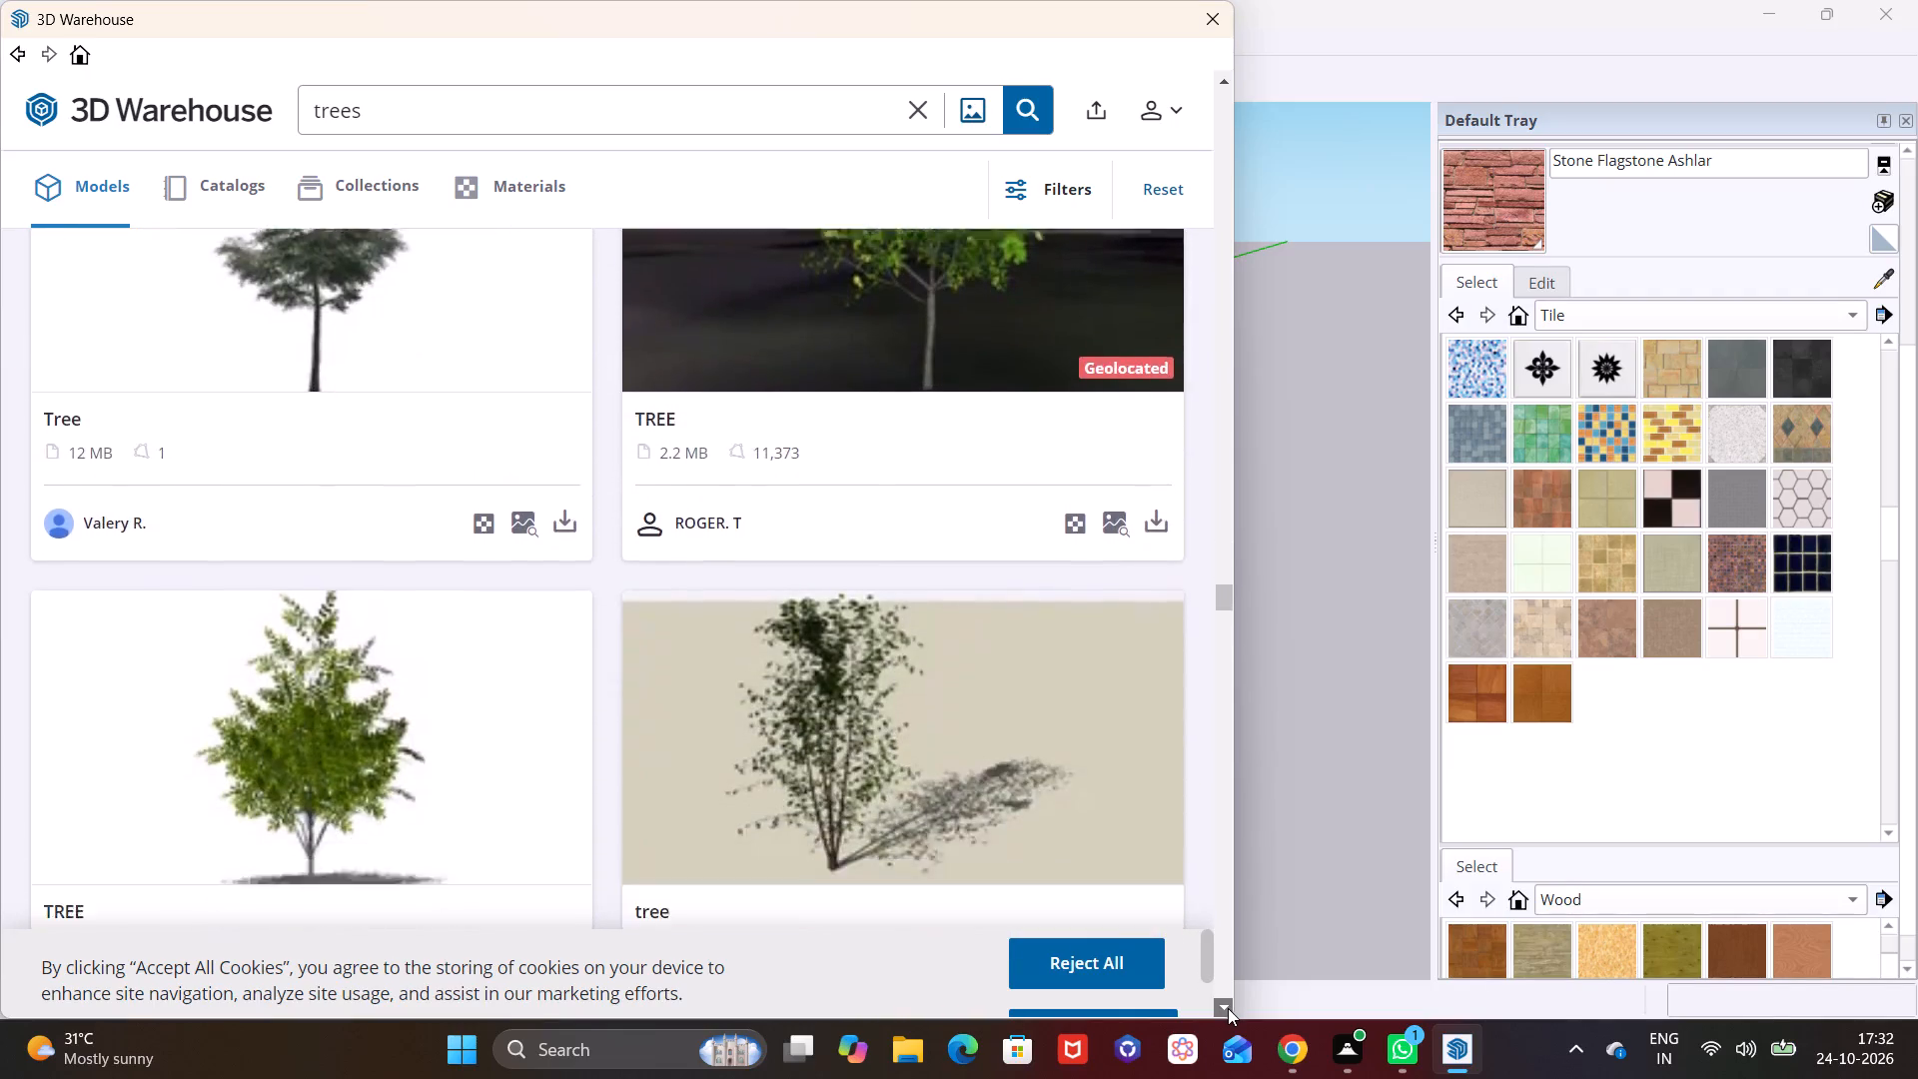
{"action": "left_click", "coordinate": [1228, 1008]}
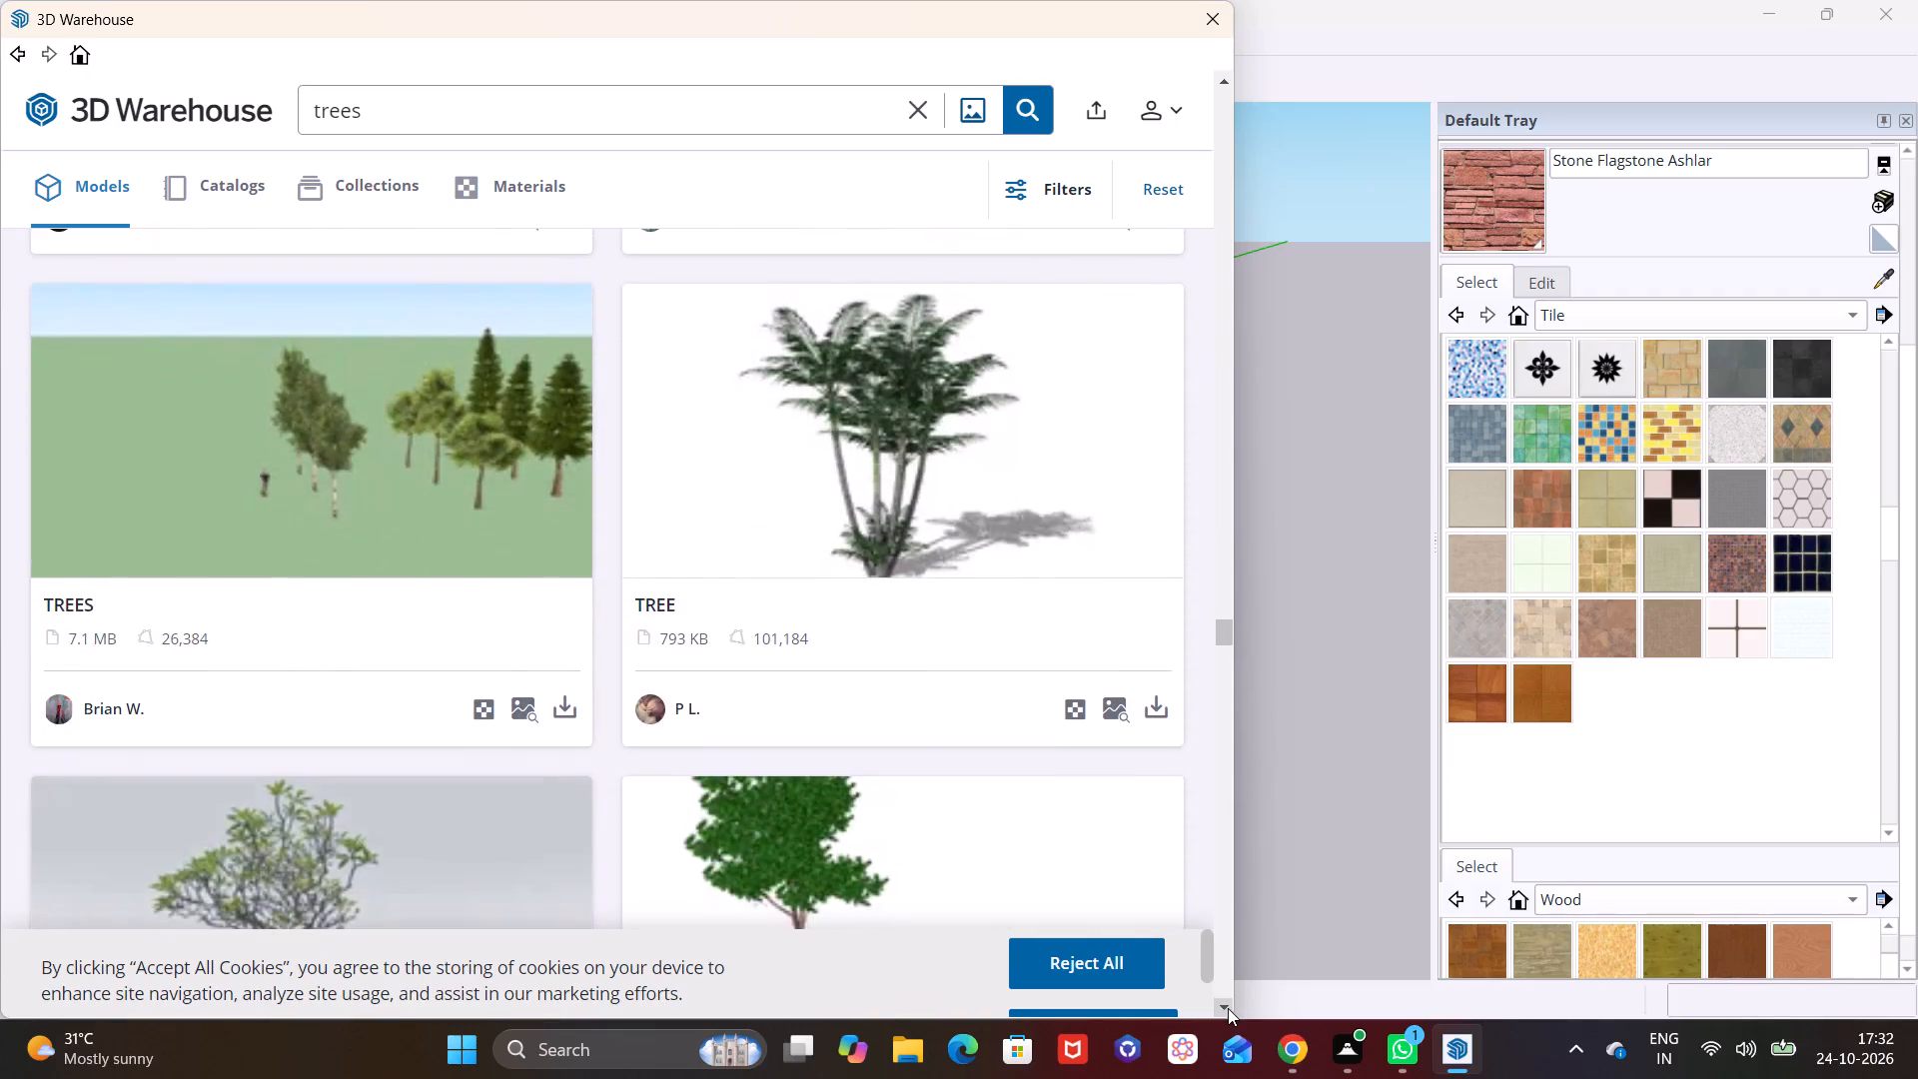
{"action": "left_click", "coordinate": [1228, 1008]}
{"action": "left_click", "coordinate": [1228, 1008]}
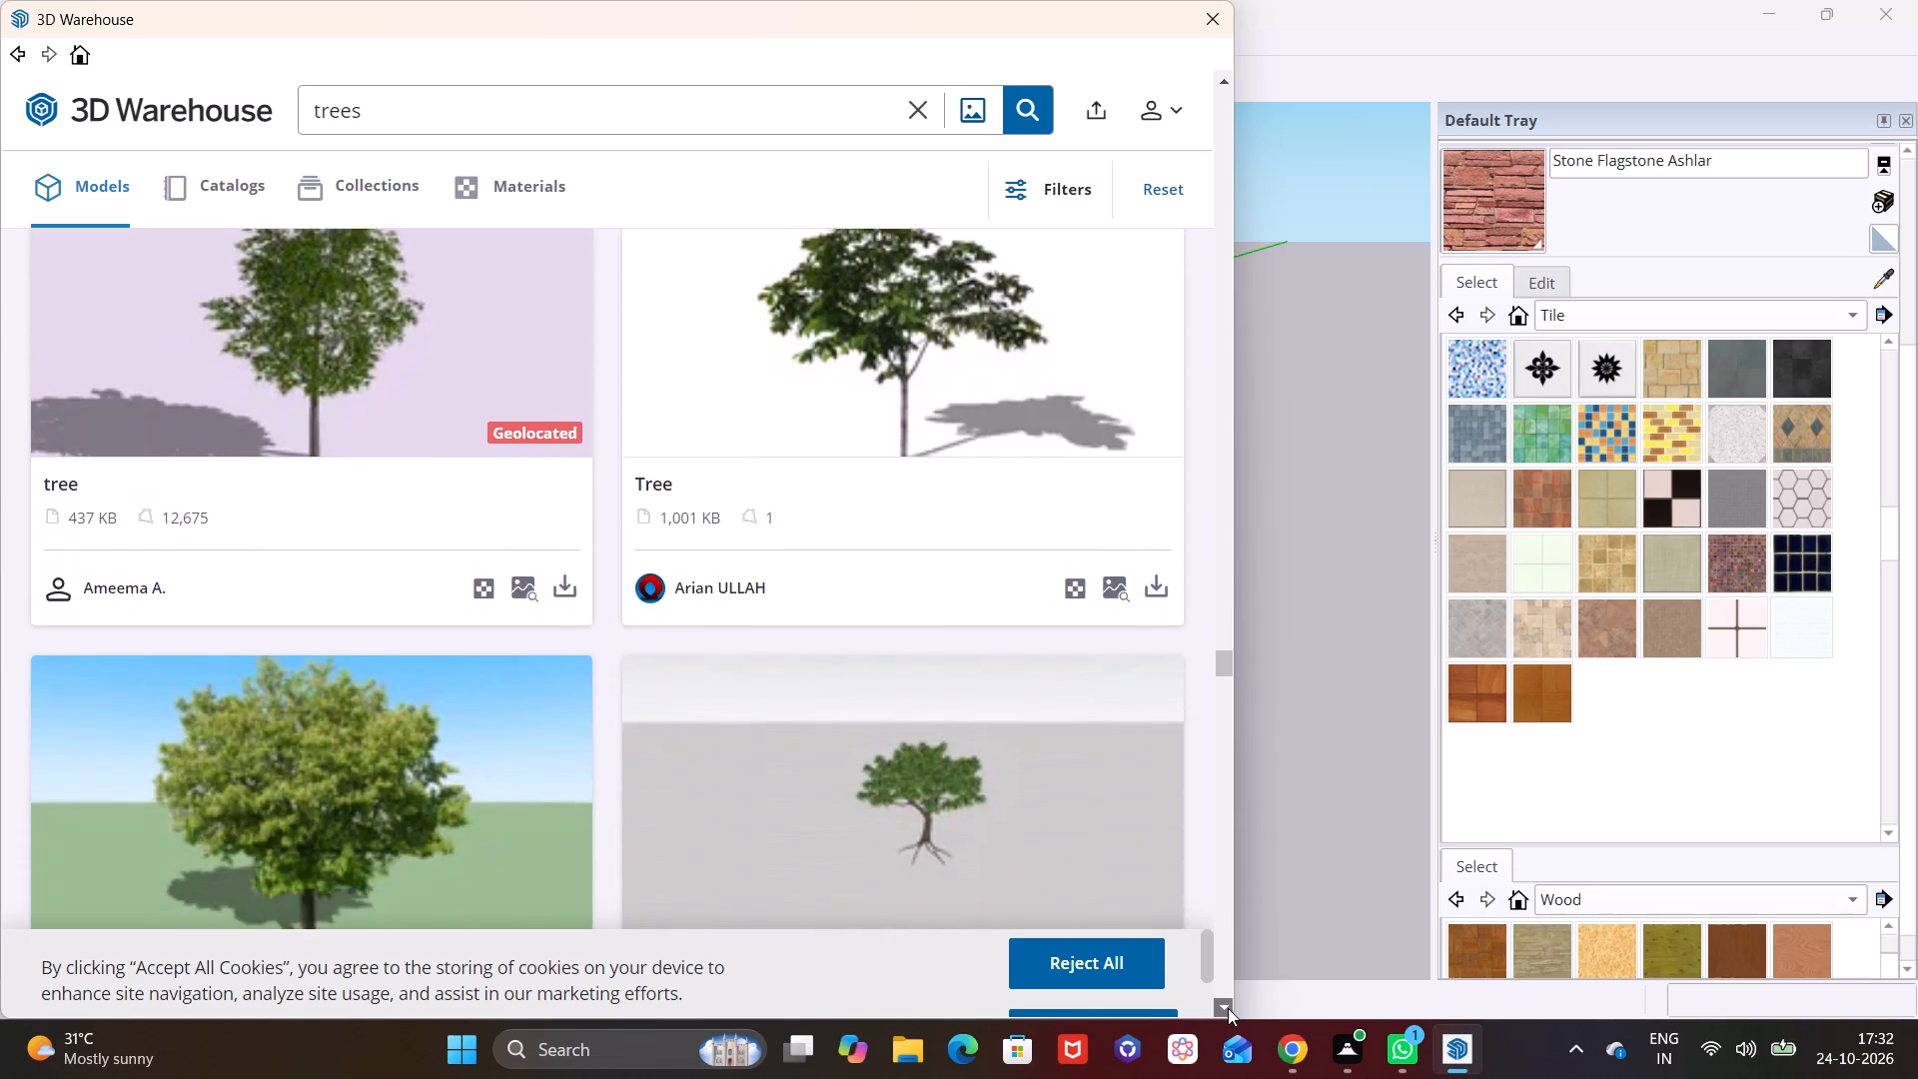
{"action": "left_click", "coordinate": [1228, 1008]}
{"action": "left_click", "coordinate": [1228, 1008]}
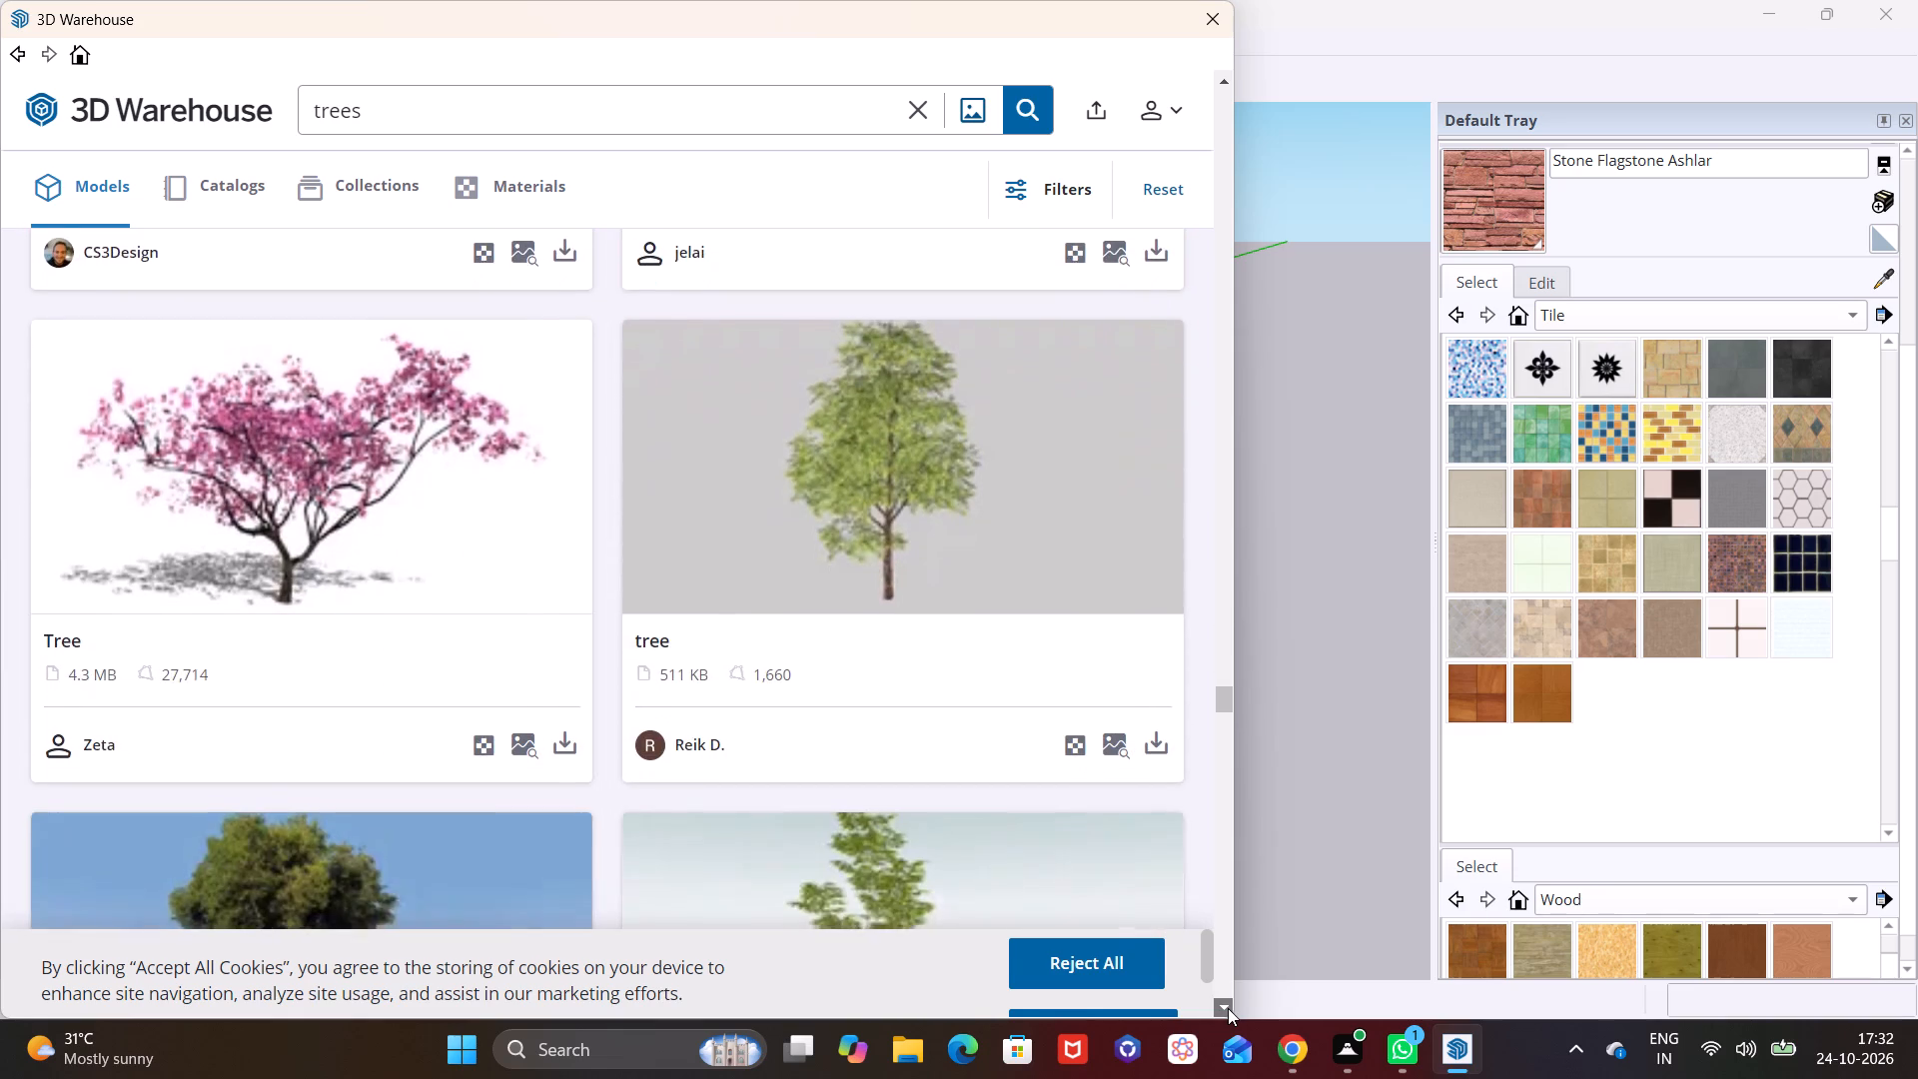
{"action": "left_click", "coordinate": [1228, 1008]}
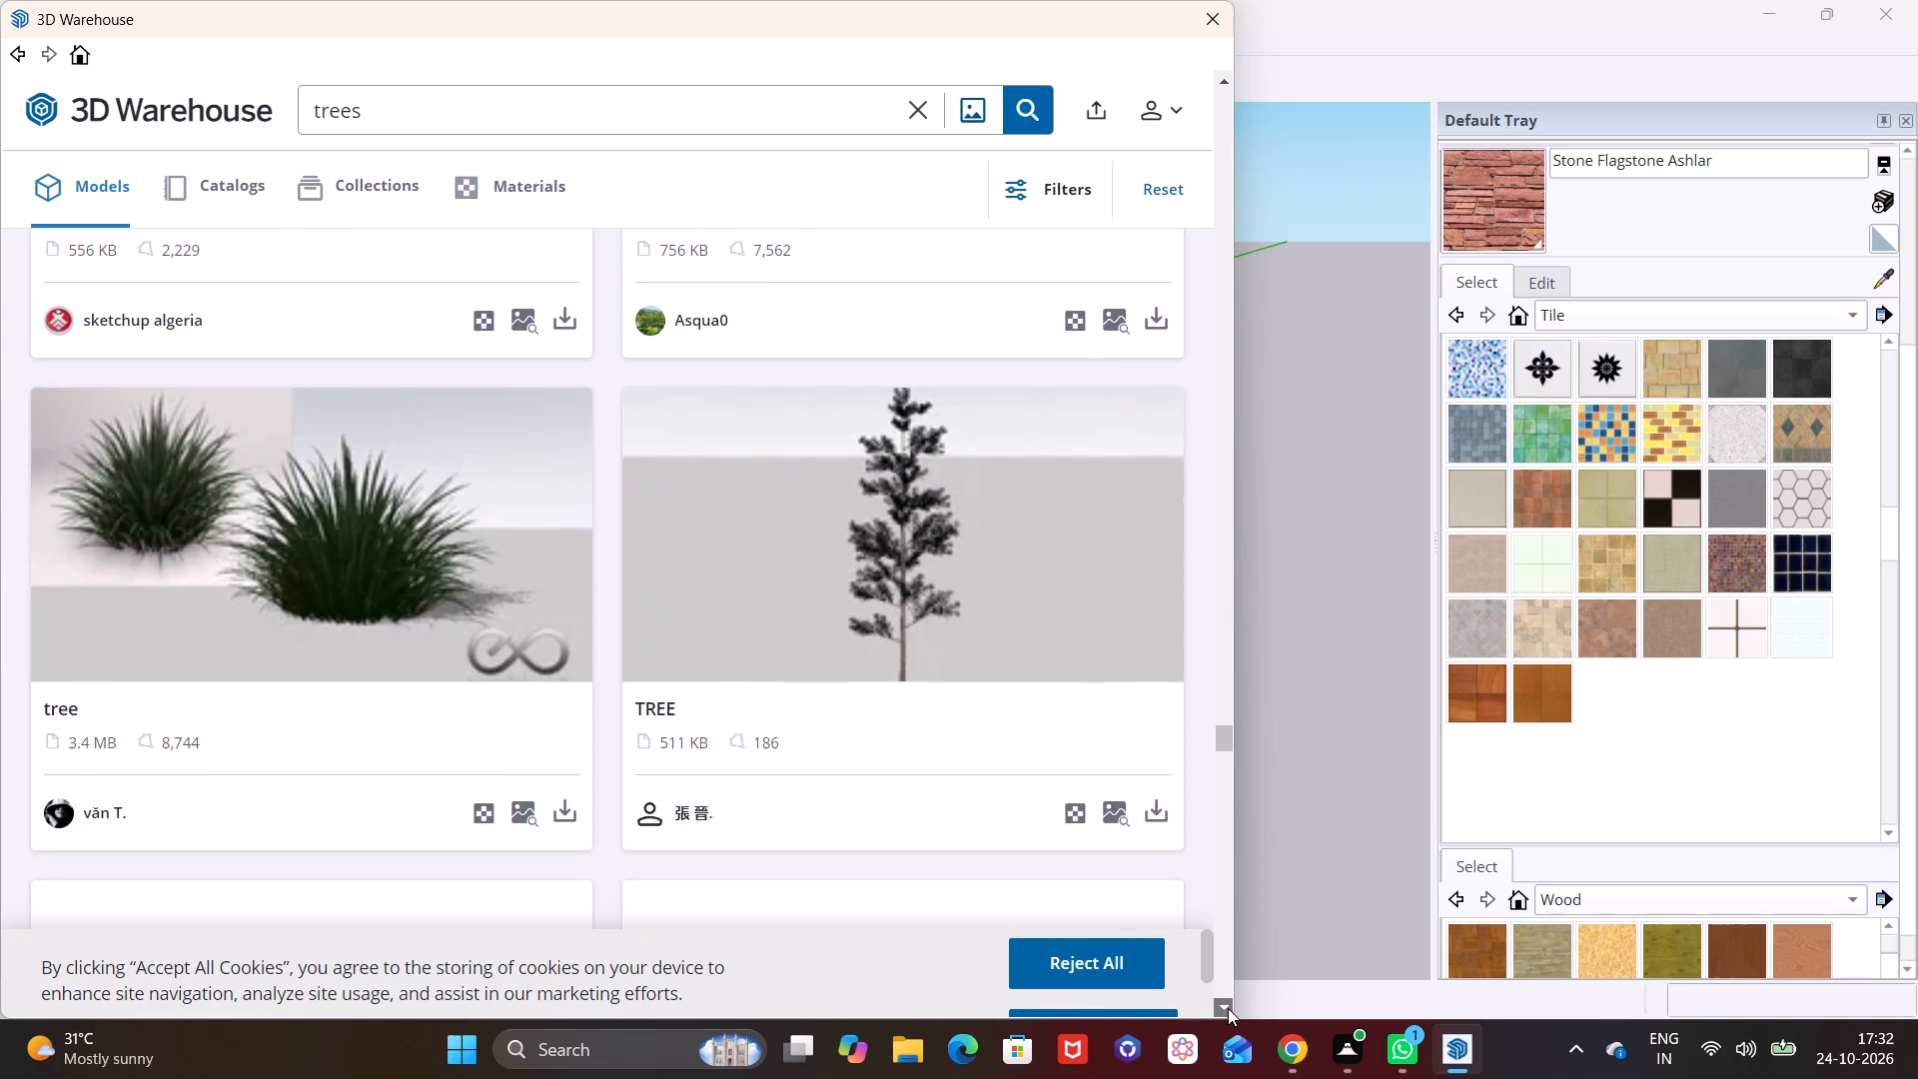
{"action": "left_click", "coordinate": [1228, 1008]}
{"action": "left_click", "coordinate": [1228, 1008]}
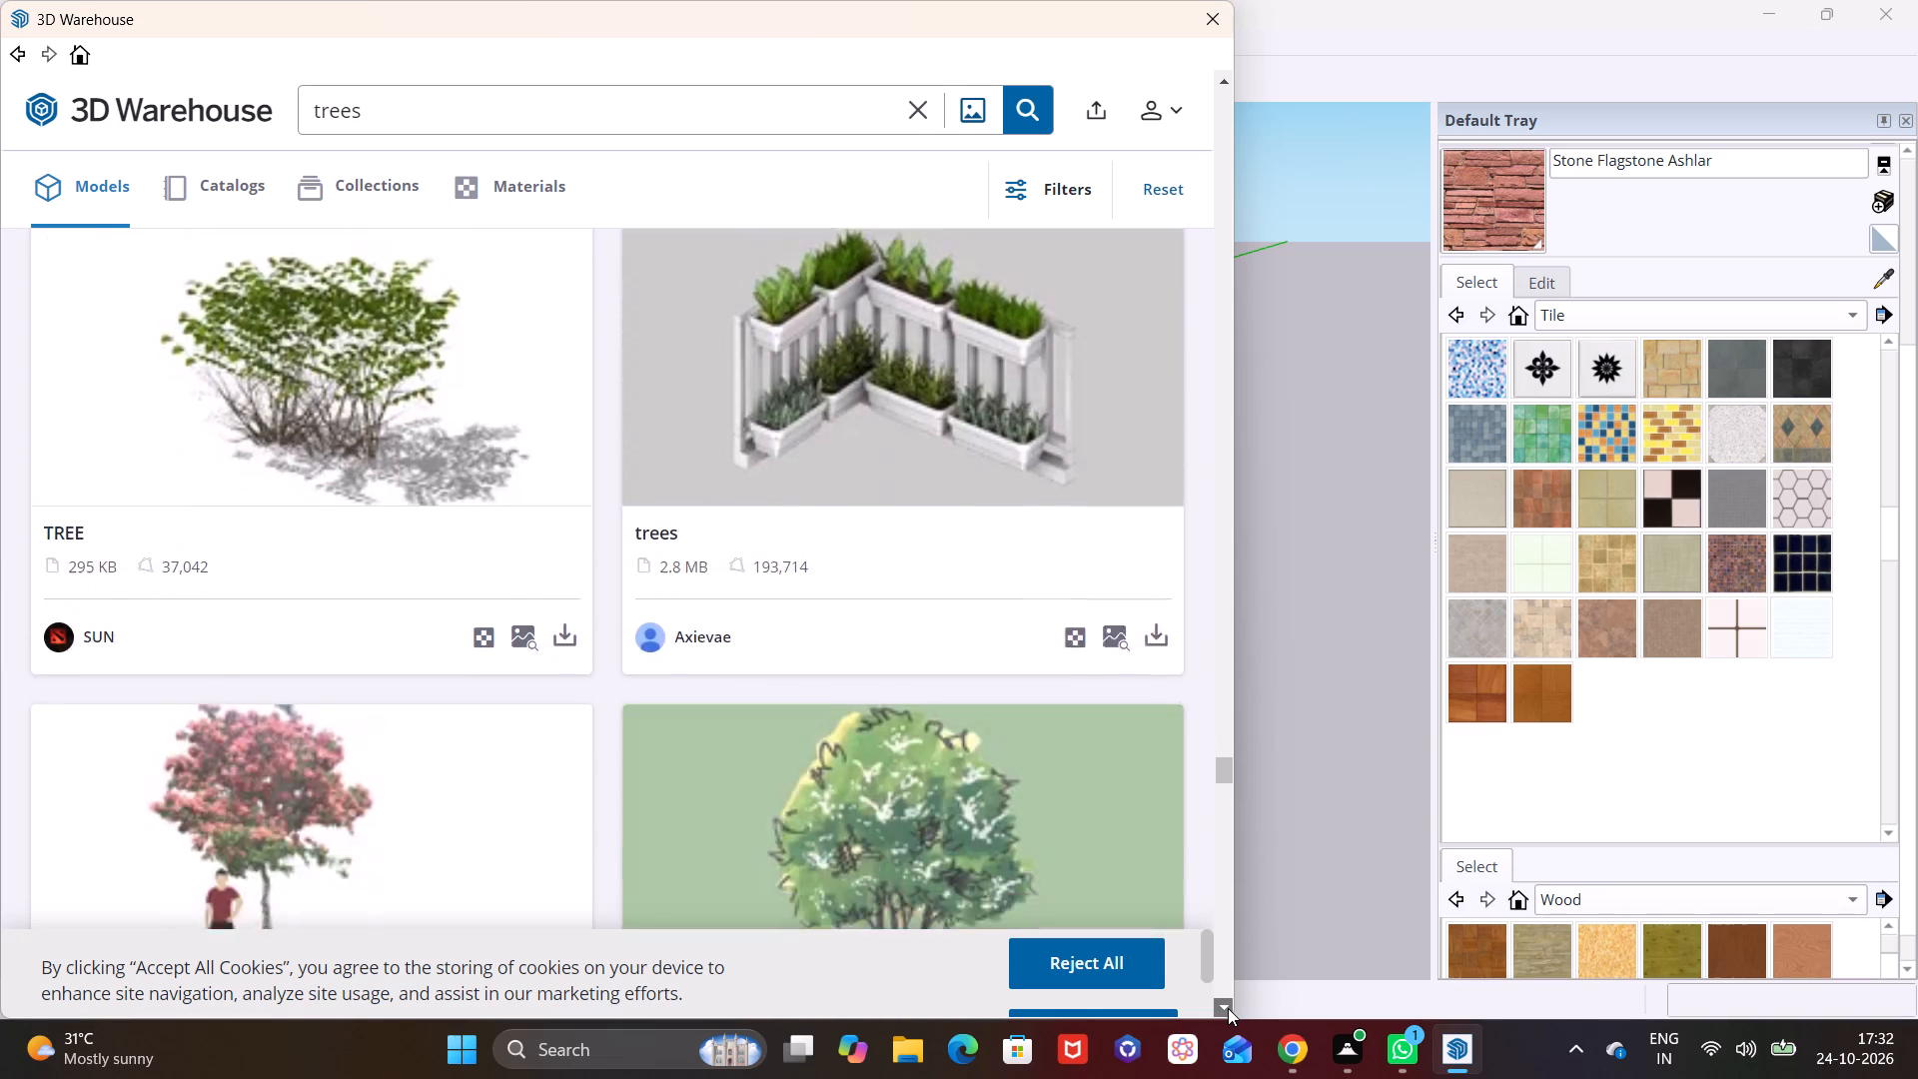
{"action": "left_click", "coordinate": [1228, 1007]}
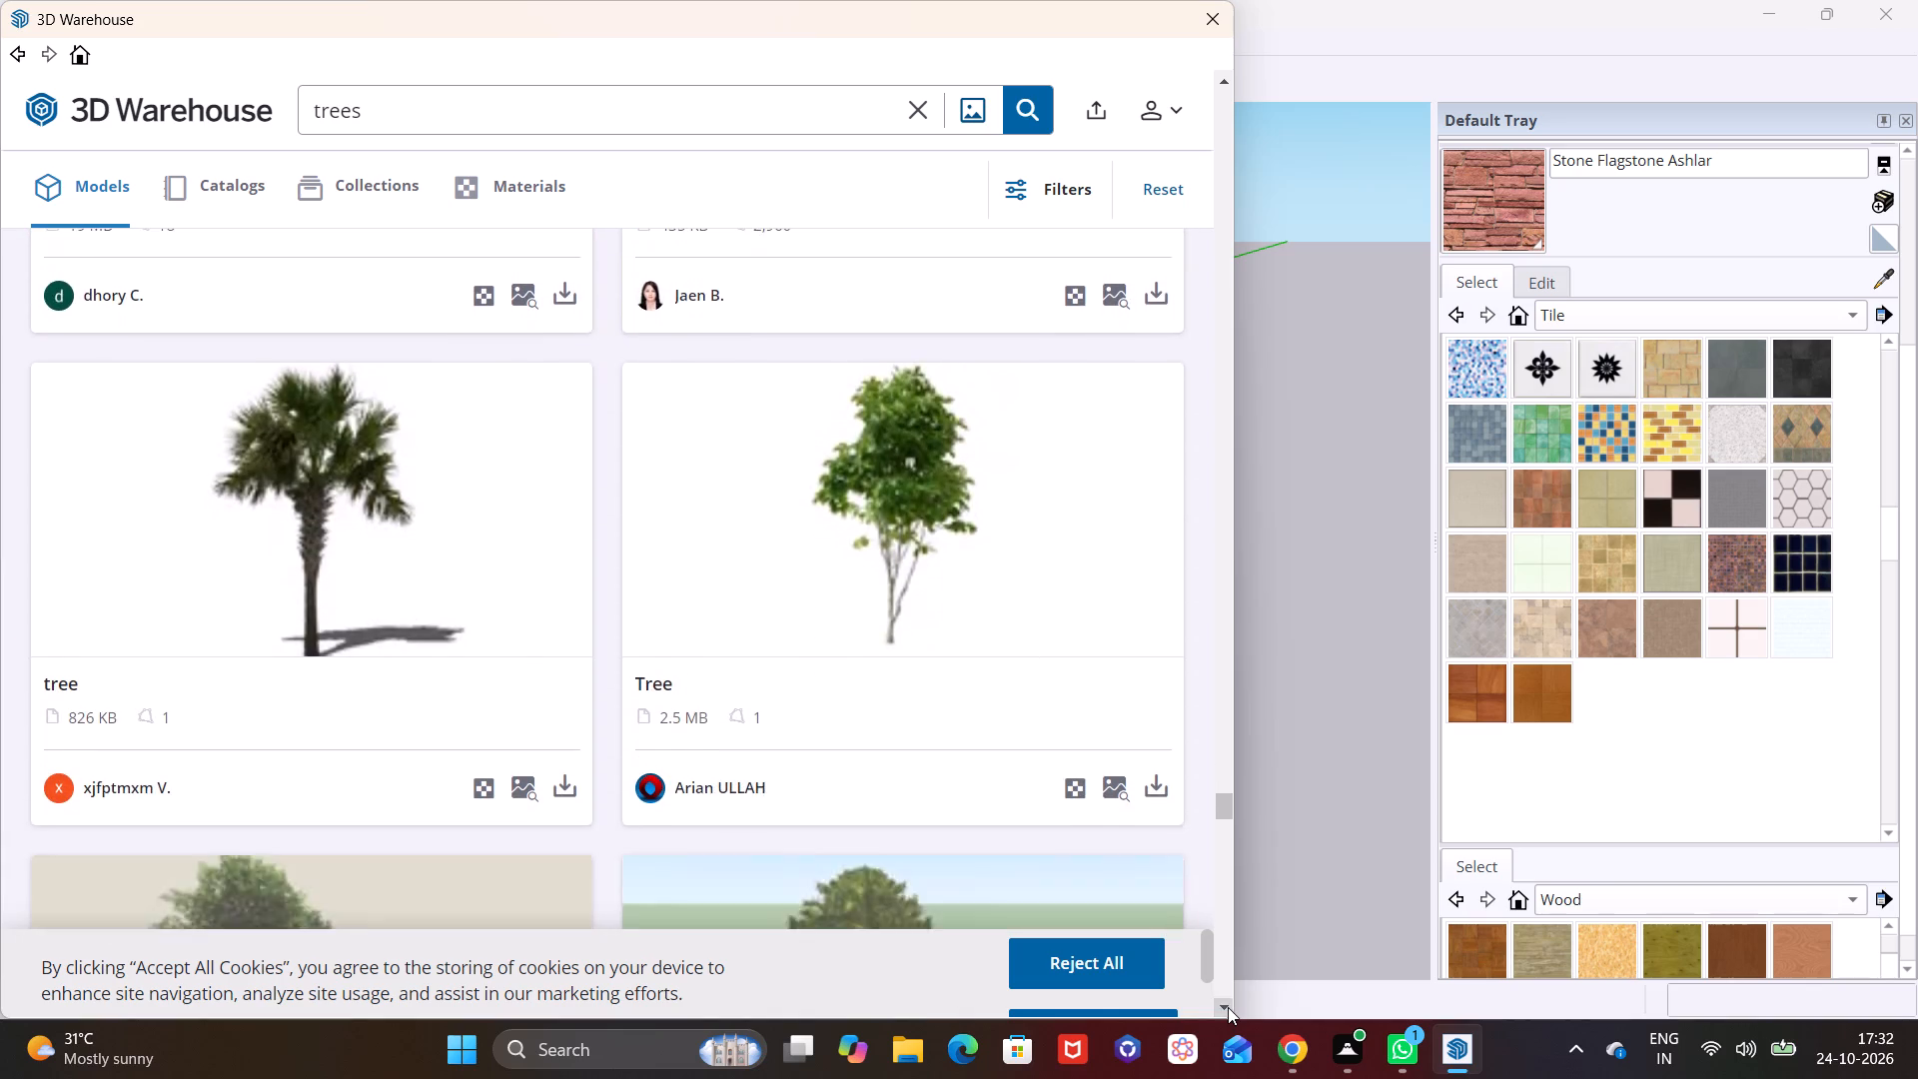
{"action": "left_click", "coordinate": [1228, 1007]}
{"action": "left_click", "coordinate": [1228, 1007]}
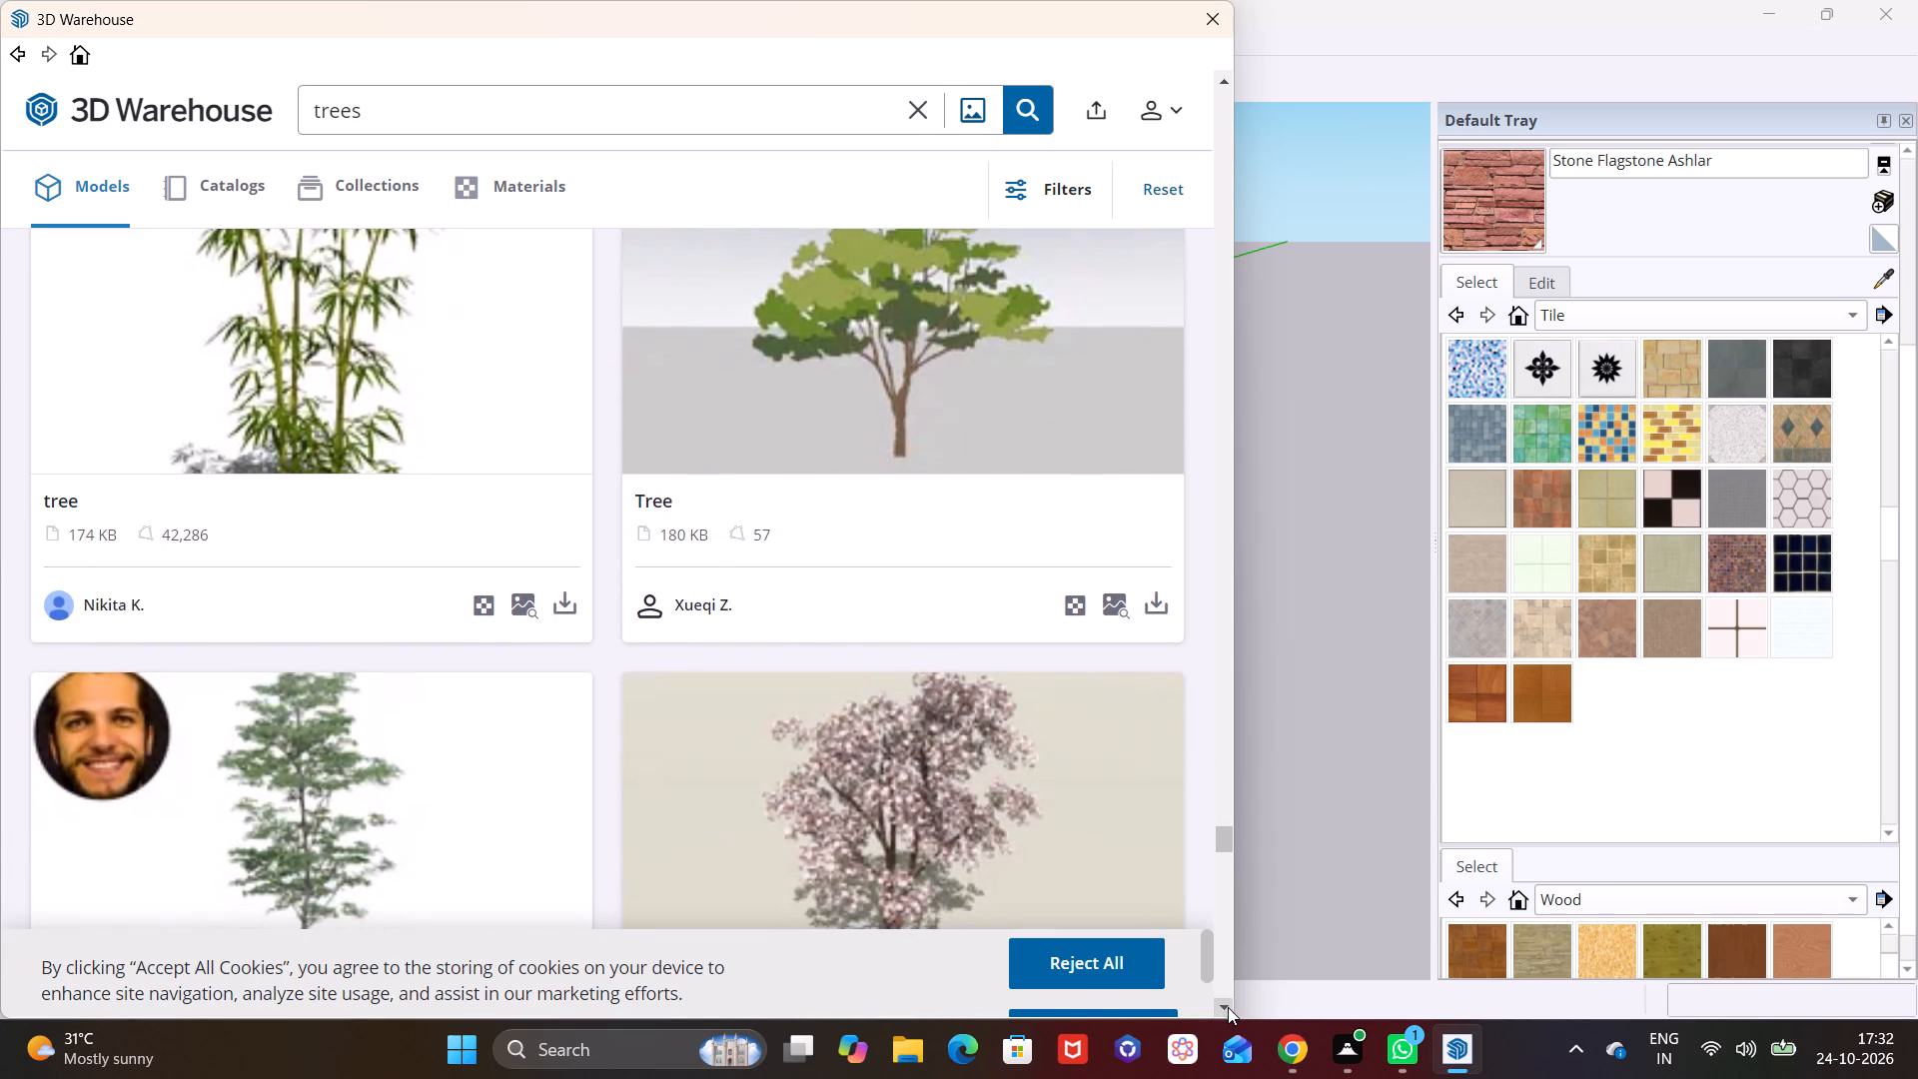
{"action": "left_click", "coordinate": [1228, 1007]}
{"action": "left_click", "coordinate": [1228, 1007]}
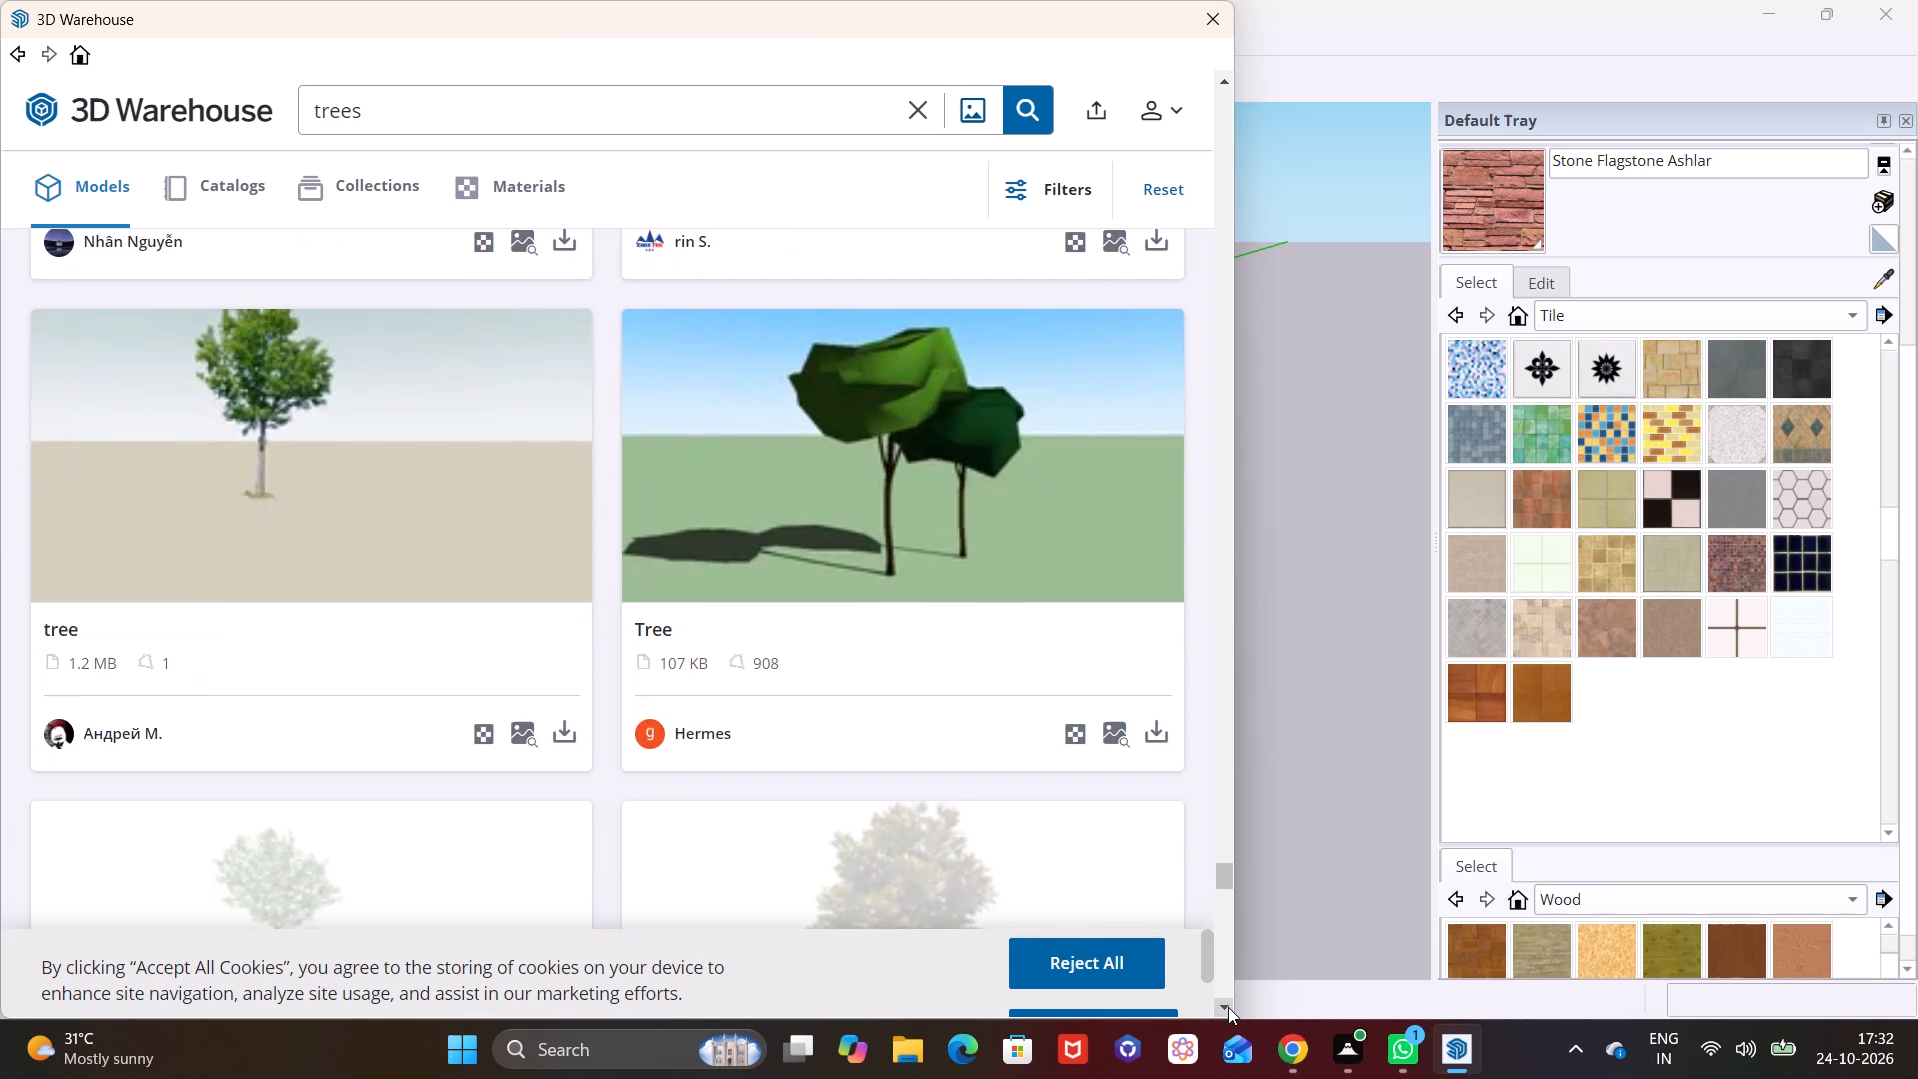
{"action": "left_click", "coordinate": [1228, 1007]}
{"action": "left_click", "coordinate": [1228, 1007]}
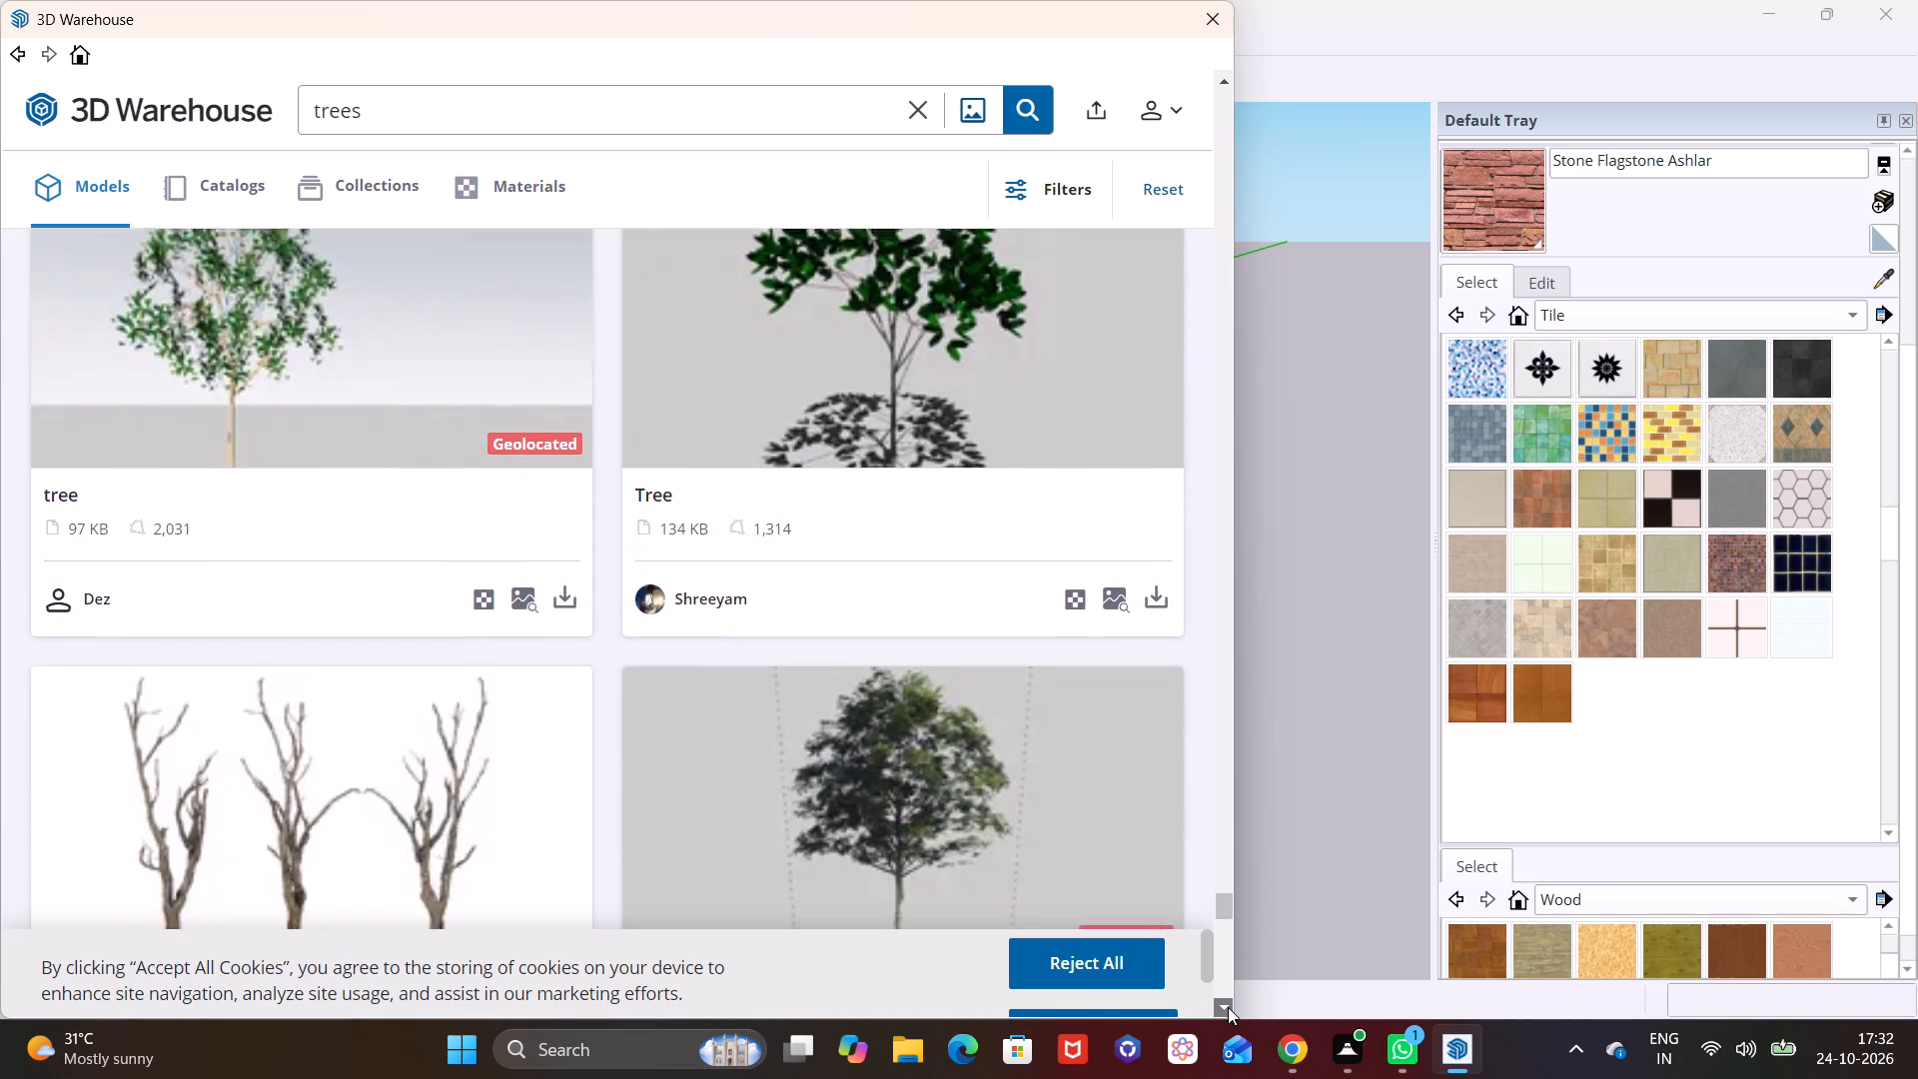
{"action": "left_click", "coordinate": [1228, 1007]}
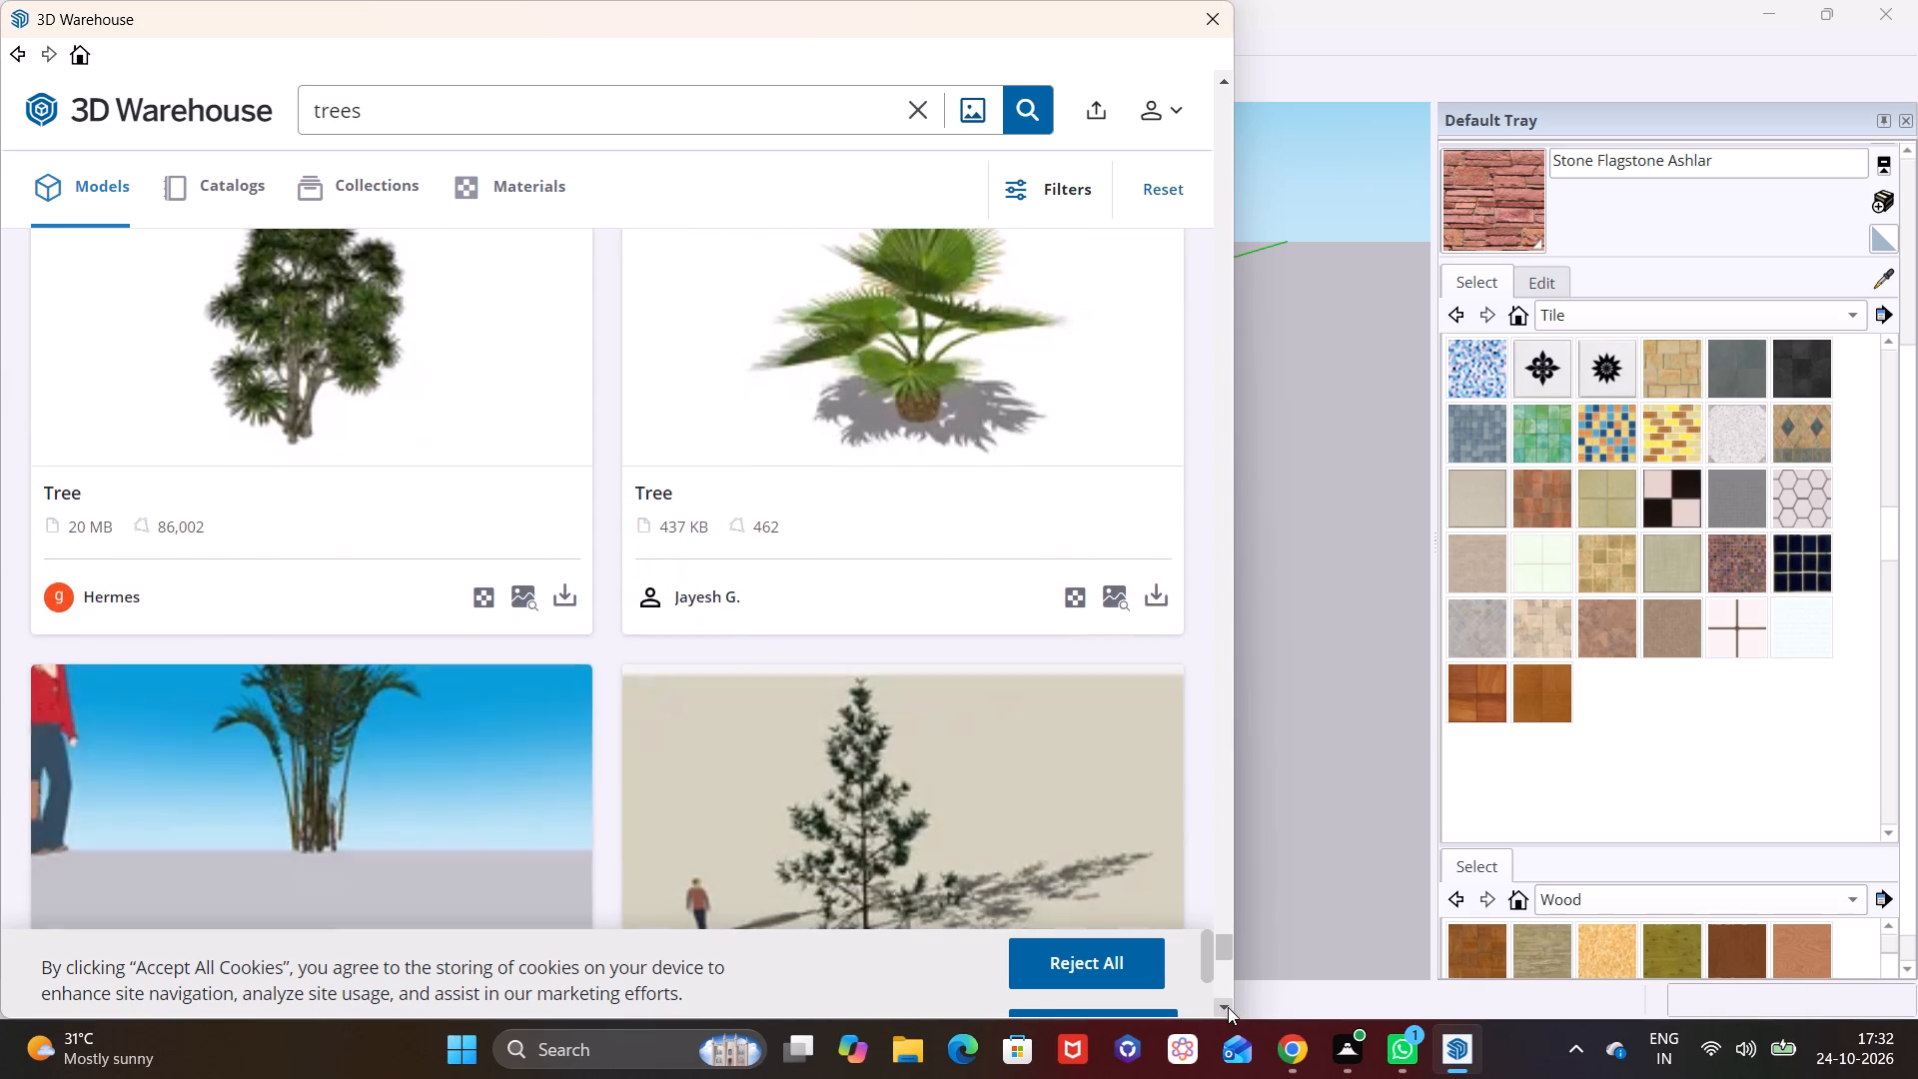
{"action": "left_click", "coordinate": [1228, 1007]}
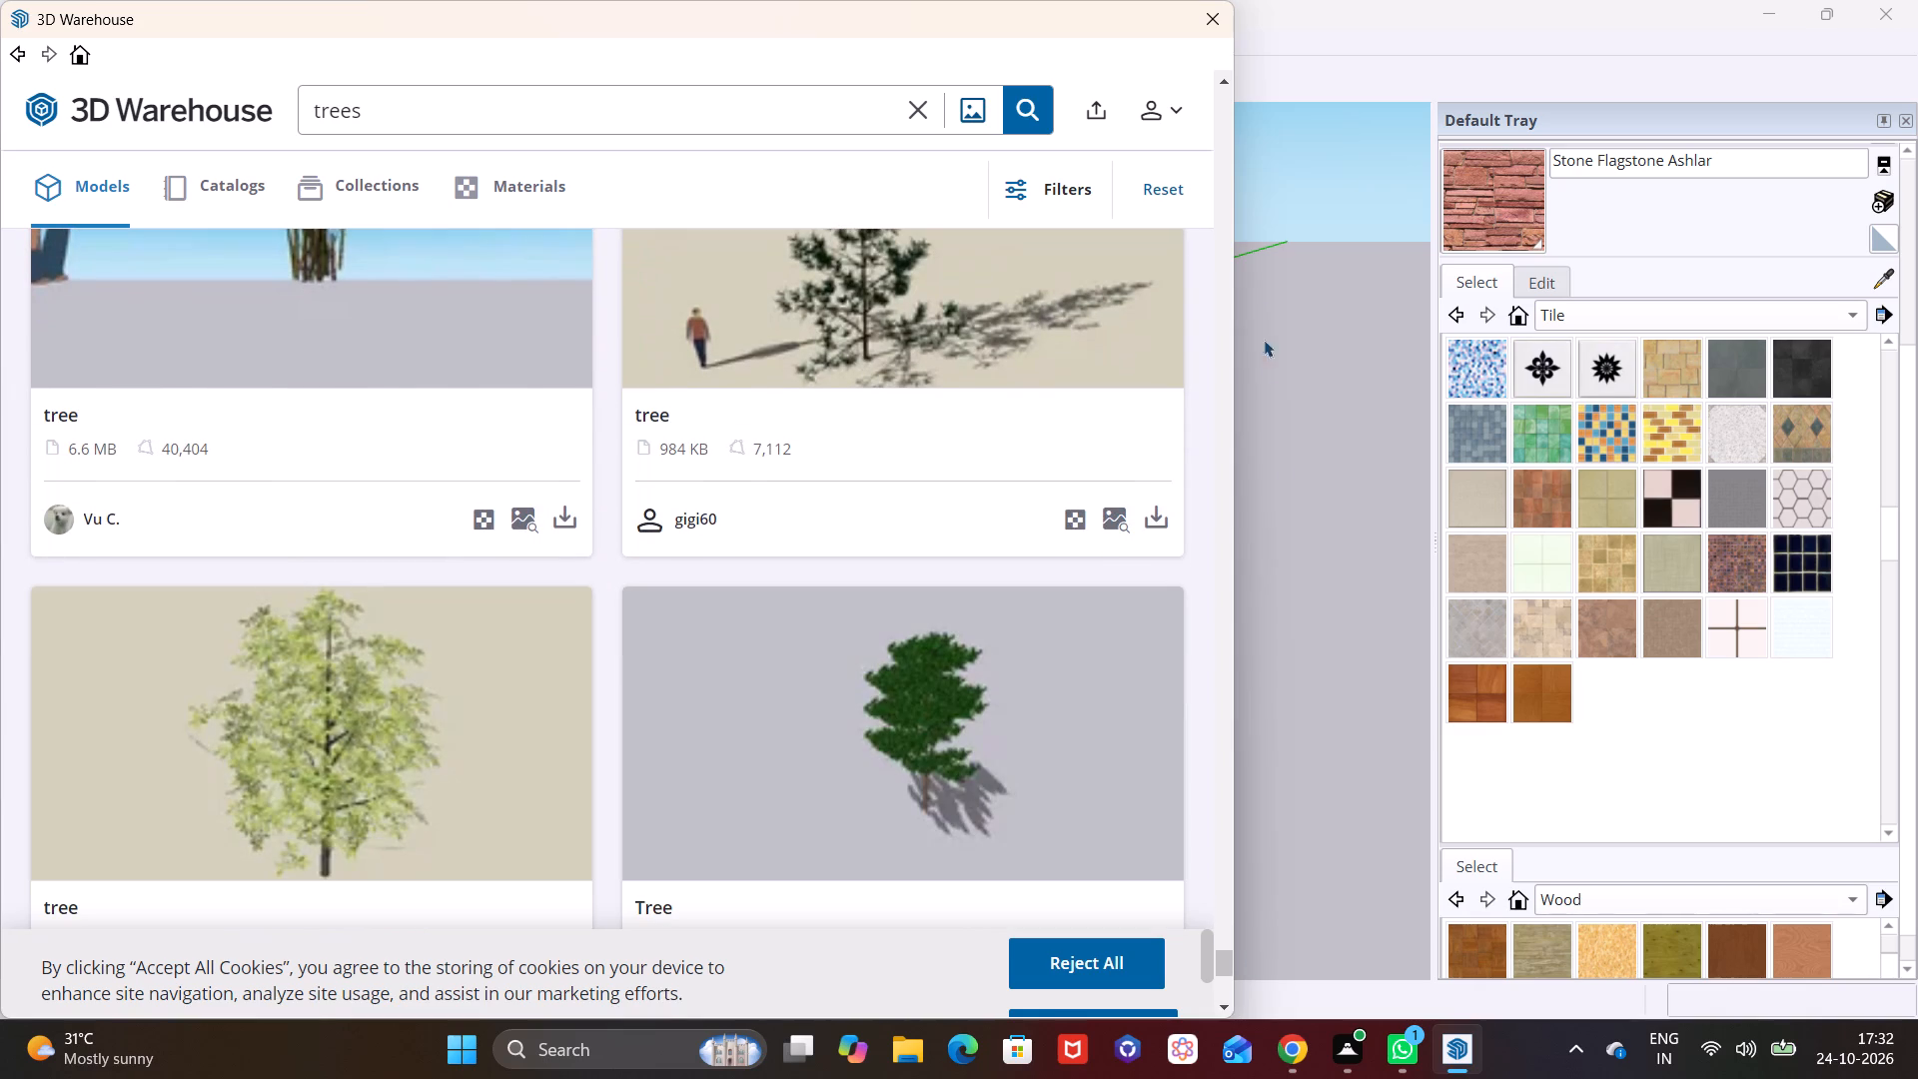
Download the 6.6 MB palm tree model and place it at the boundary wall beside the building's brown-slatted side.
{"action": "left_click", "coordinate": [1222, 87]}
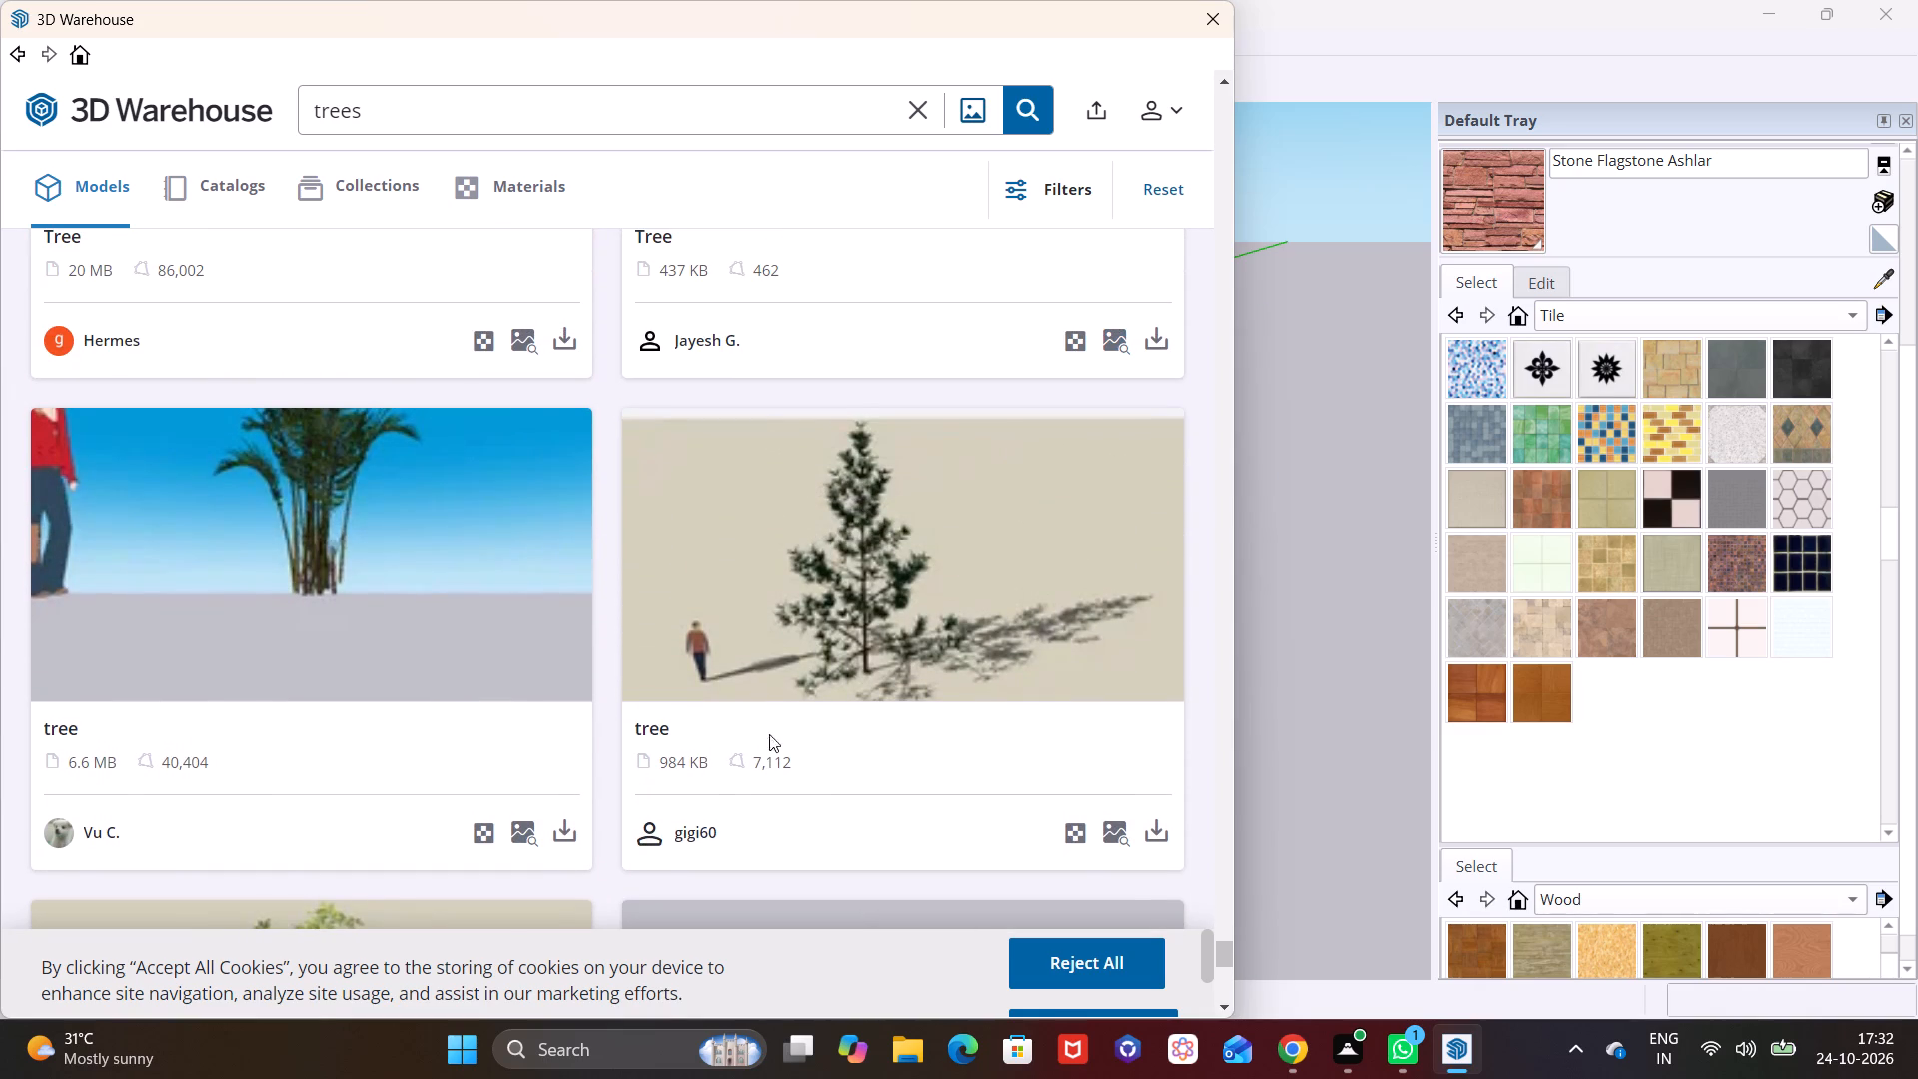
{"action": "left_click", "coordinate": [570, 826]}
{"action": "left_click", "coordinate": [524, 534]}
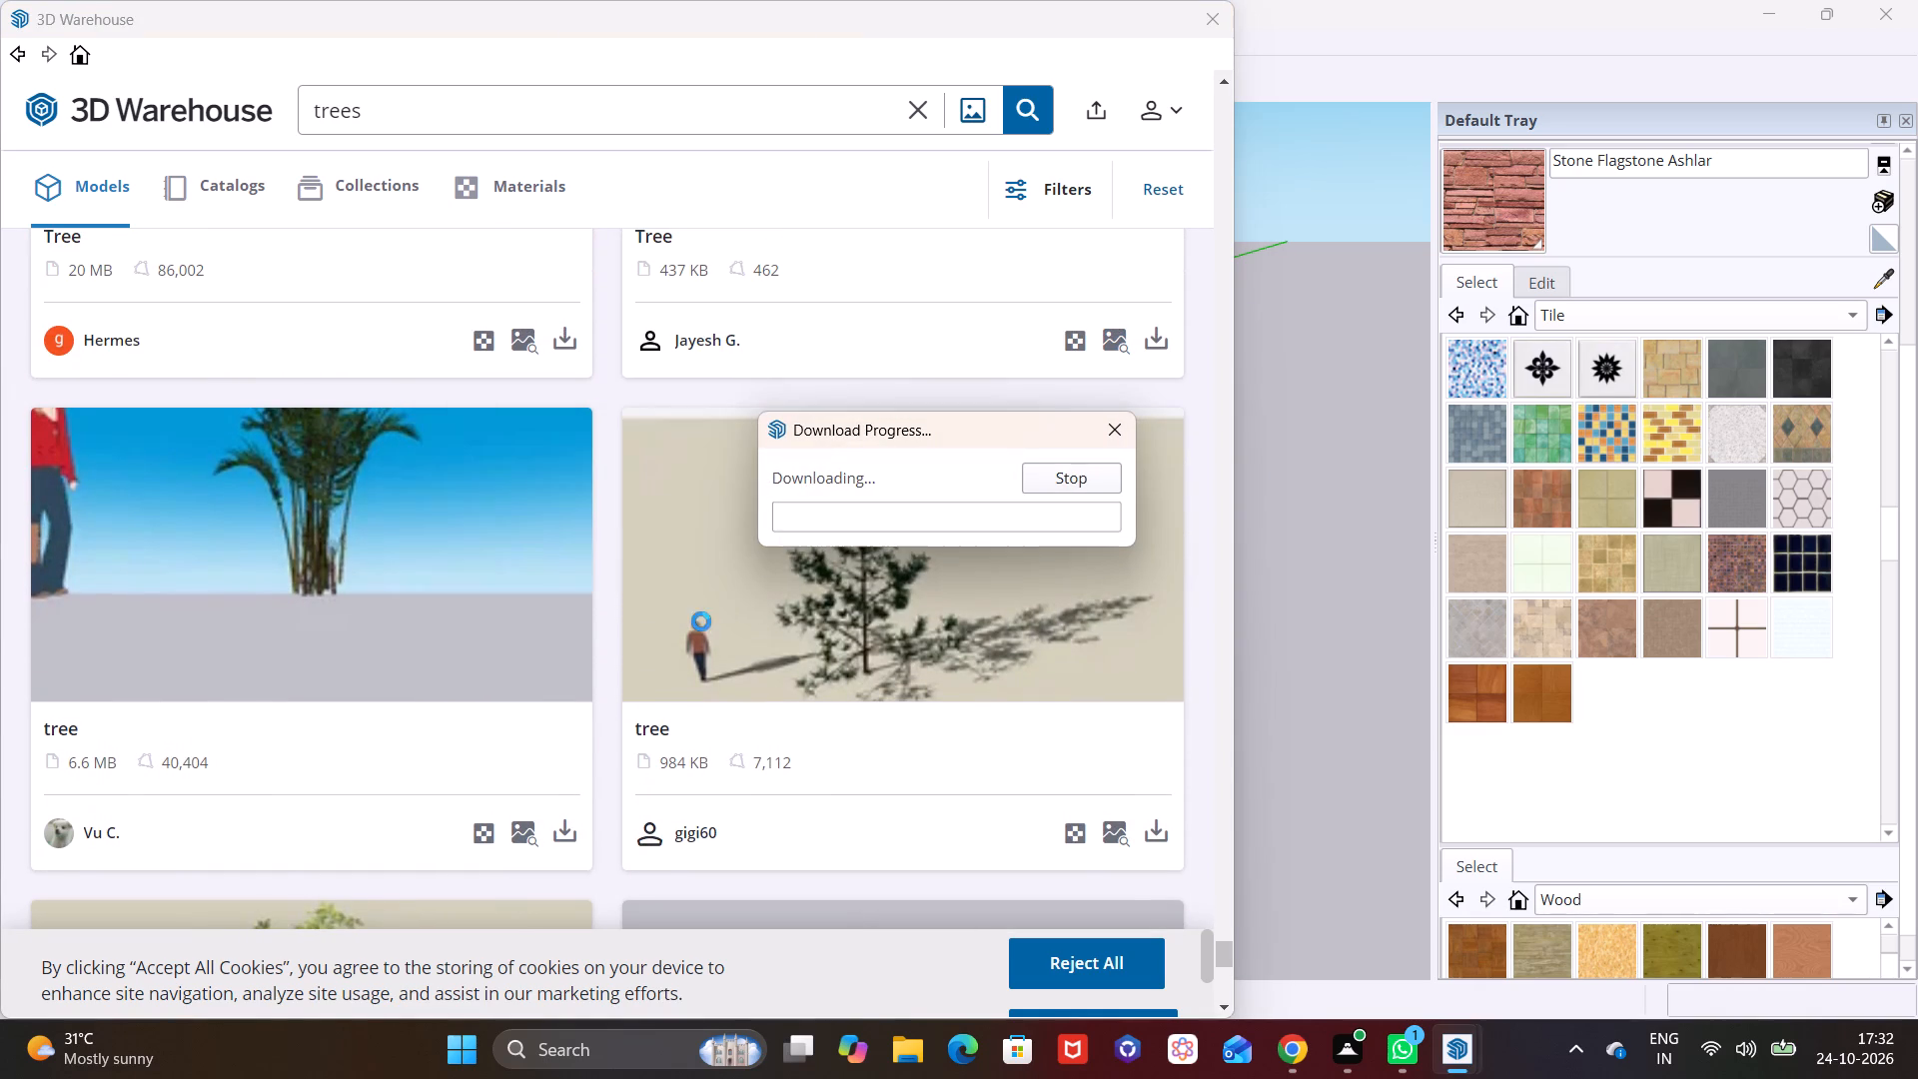
{"action": "scroll", "coordinate": [830, 545], "scroll_direction": "down", "scroll_amount": 1}
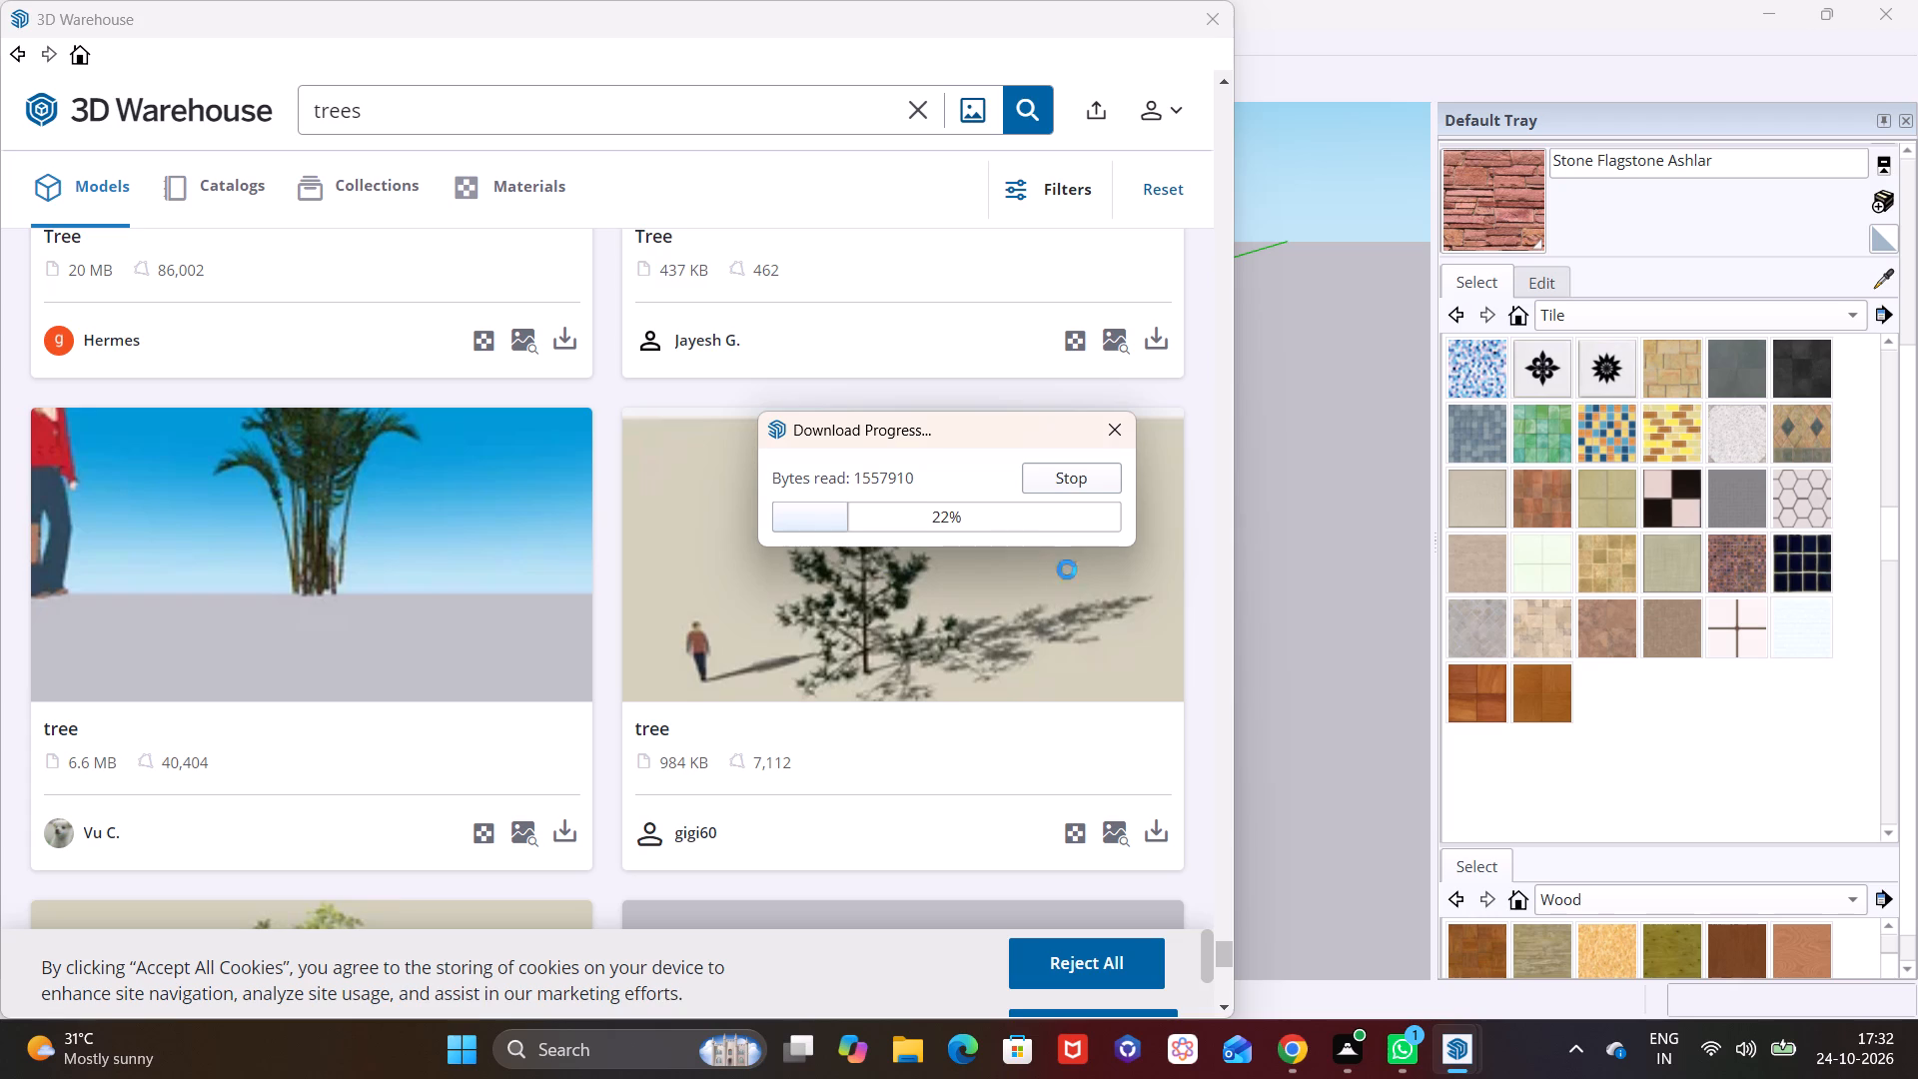
{"action": "scroll", "coordinate": [936, 538], "scroll_direction": "down", "scroll_amount": 3}
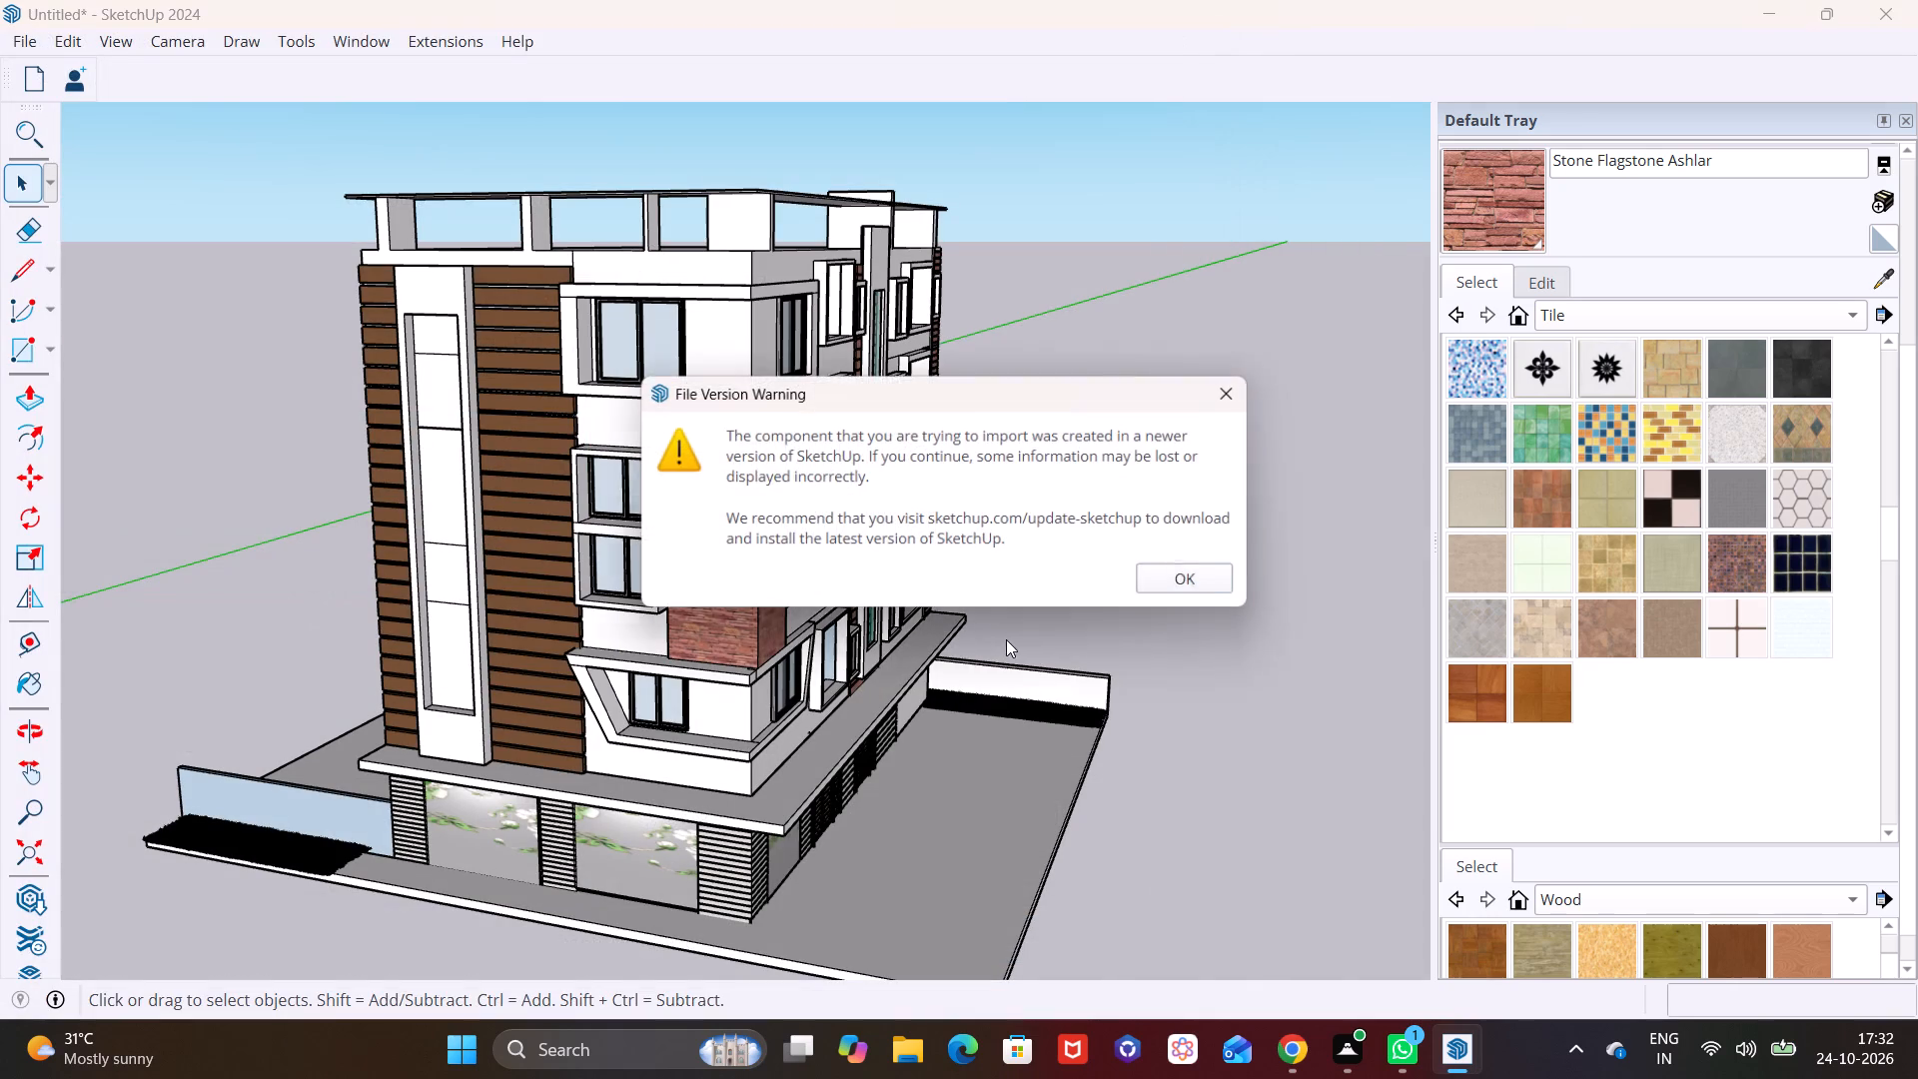
{"action": "scroll", "coordinate": [1006, 639], "scroll_direction": "down", "scroll_amount": 3}
{"action": "left_click", "coordinate": [1151, 586]}
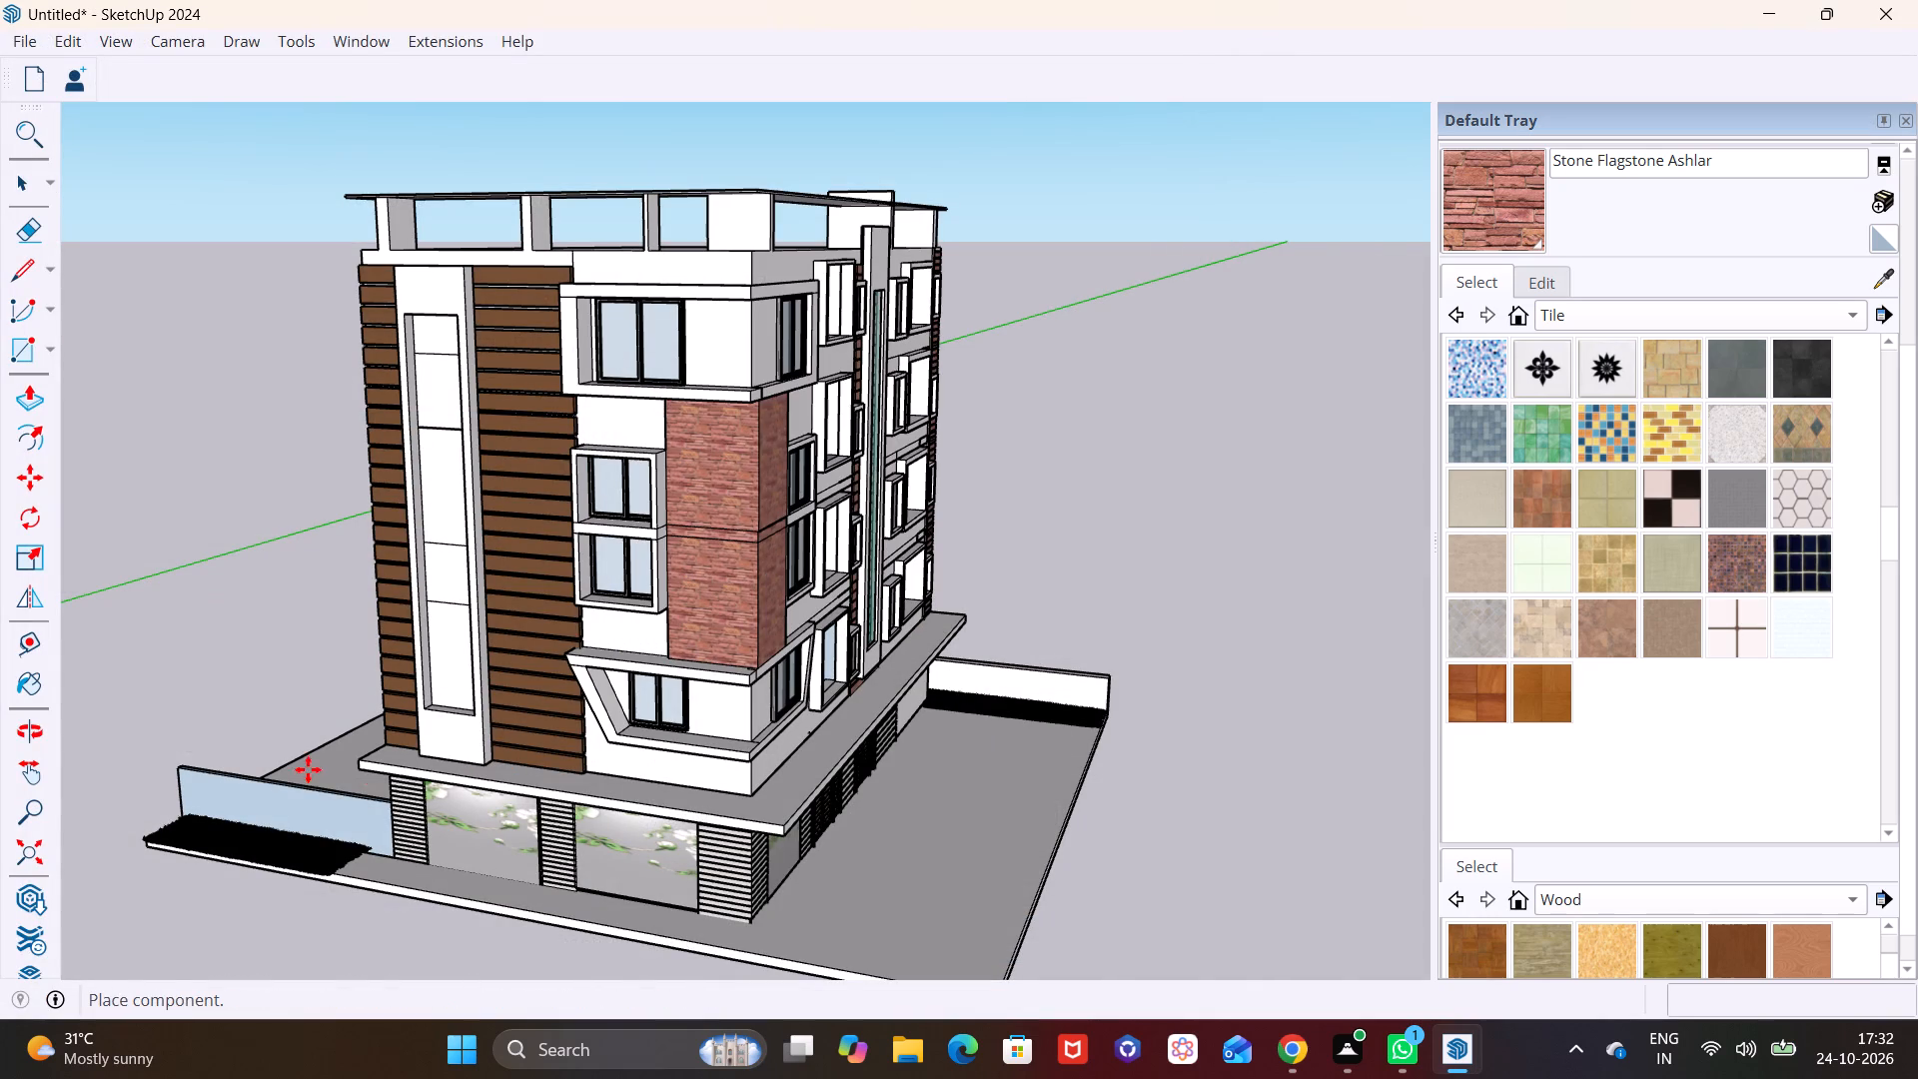
{"action": "left_click", "coordinate": [205, 805]}
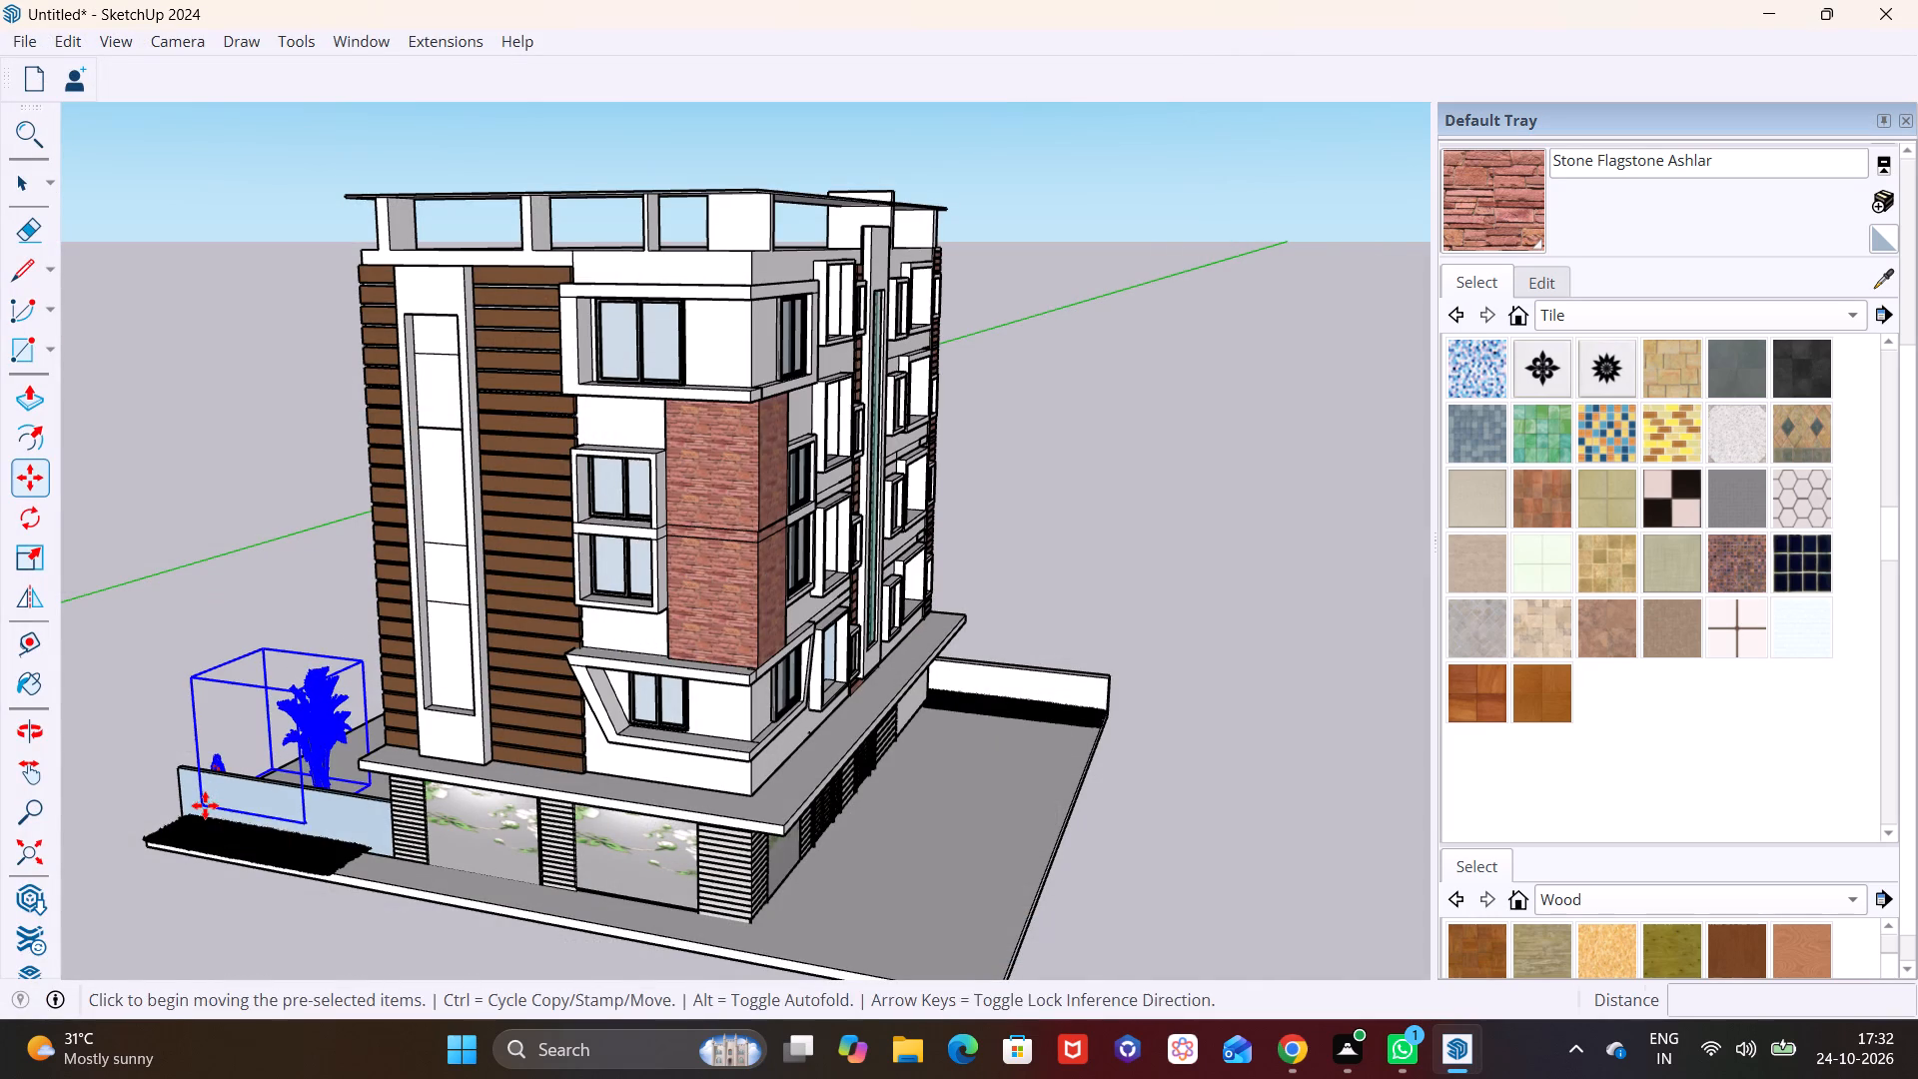
Delete the small human figure from inside the placed palm tree component.
{"action": "key", "text": "space"}
{"action": "double_click", "coordinate": [220, 762]}
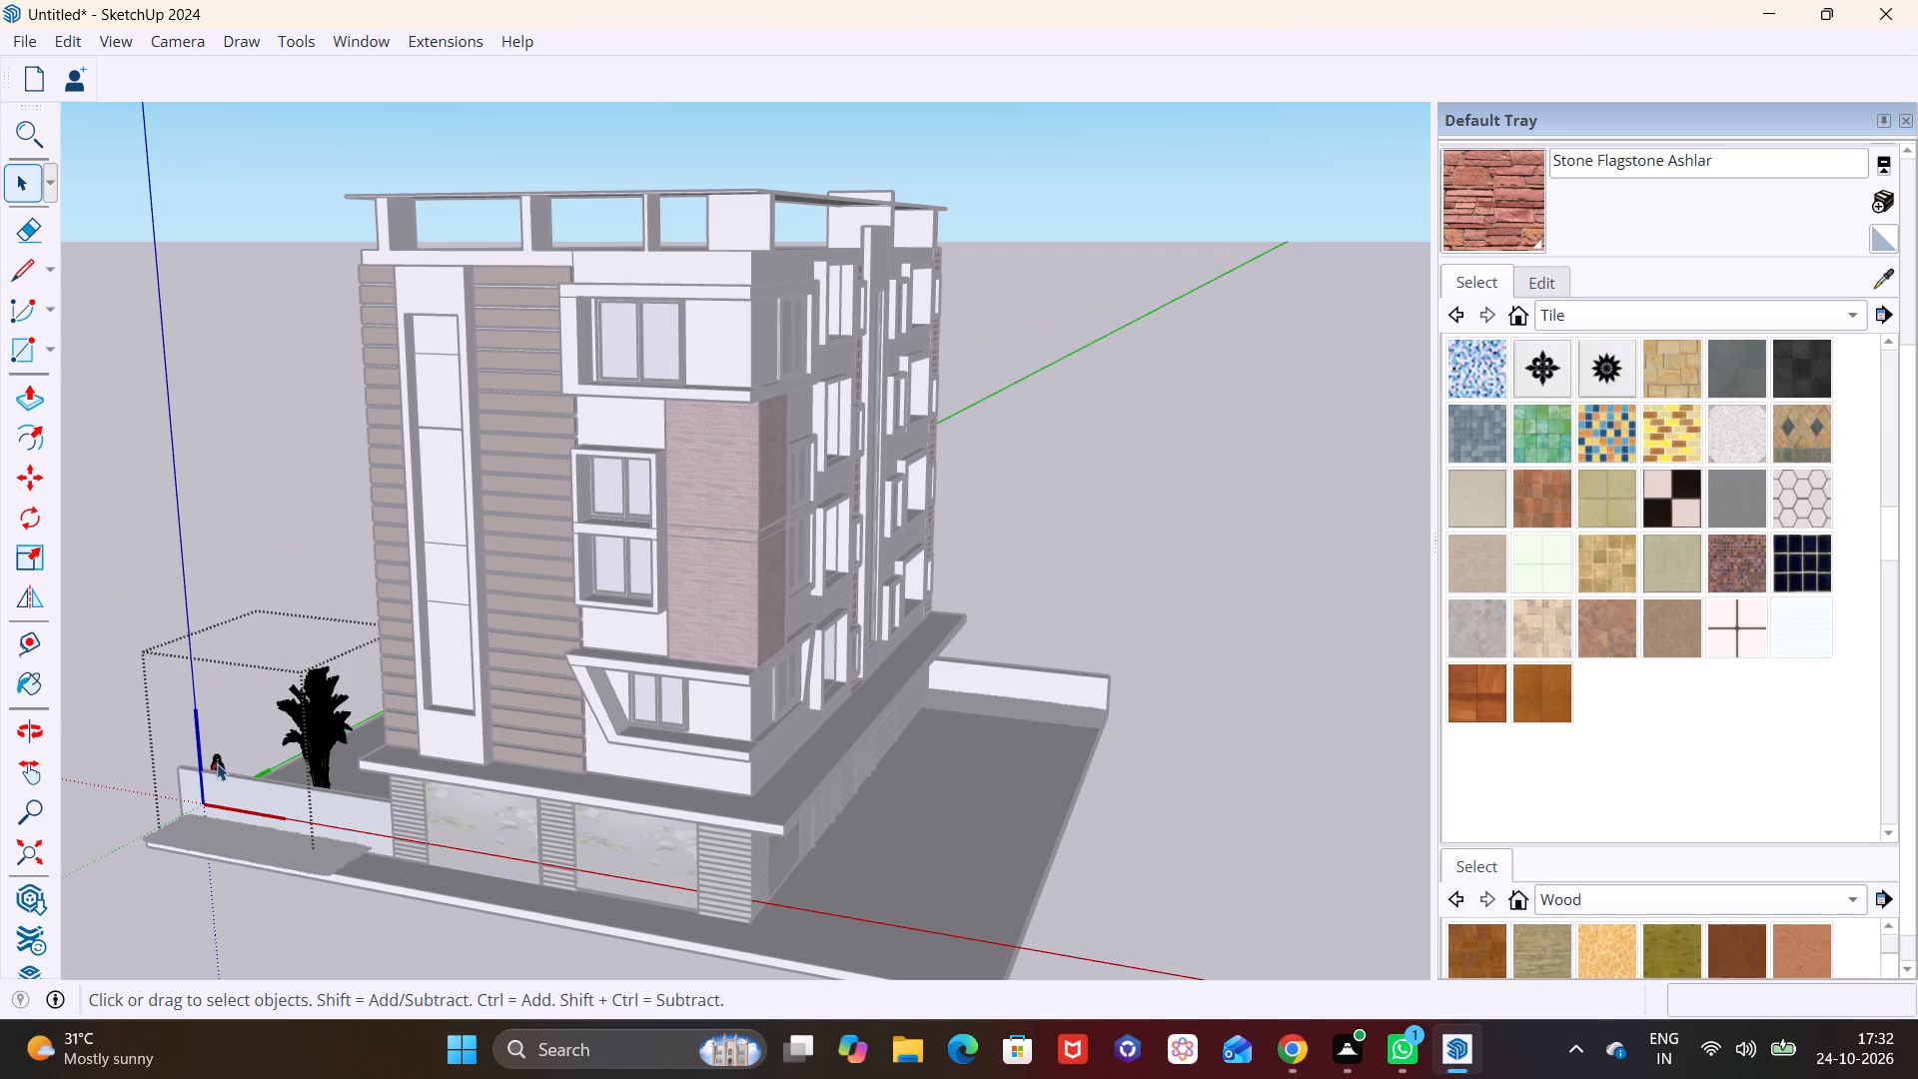
{"action": "left_click", "coordinate": [216, 763]}
{"action": "key", "text": "Delete"}
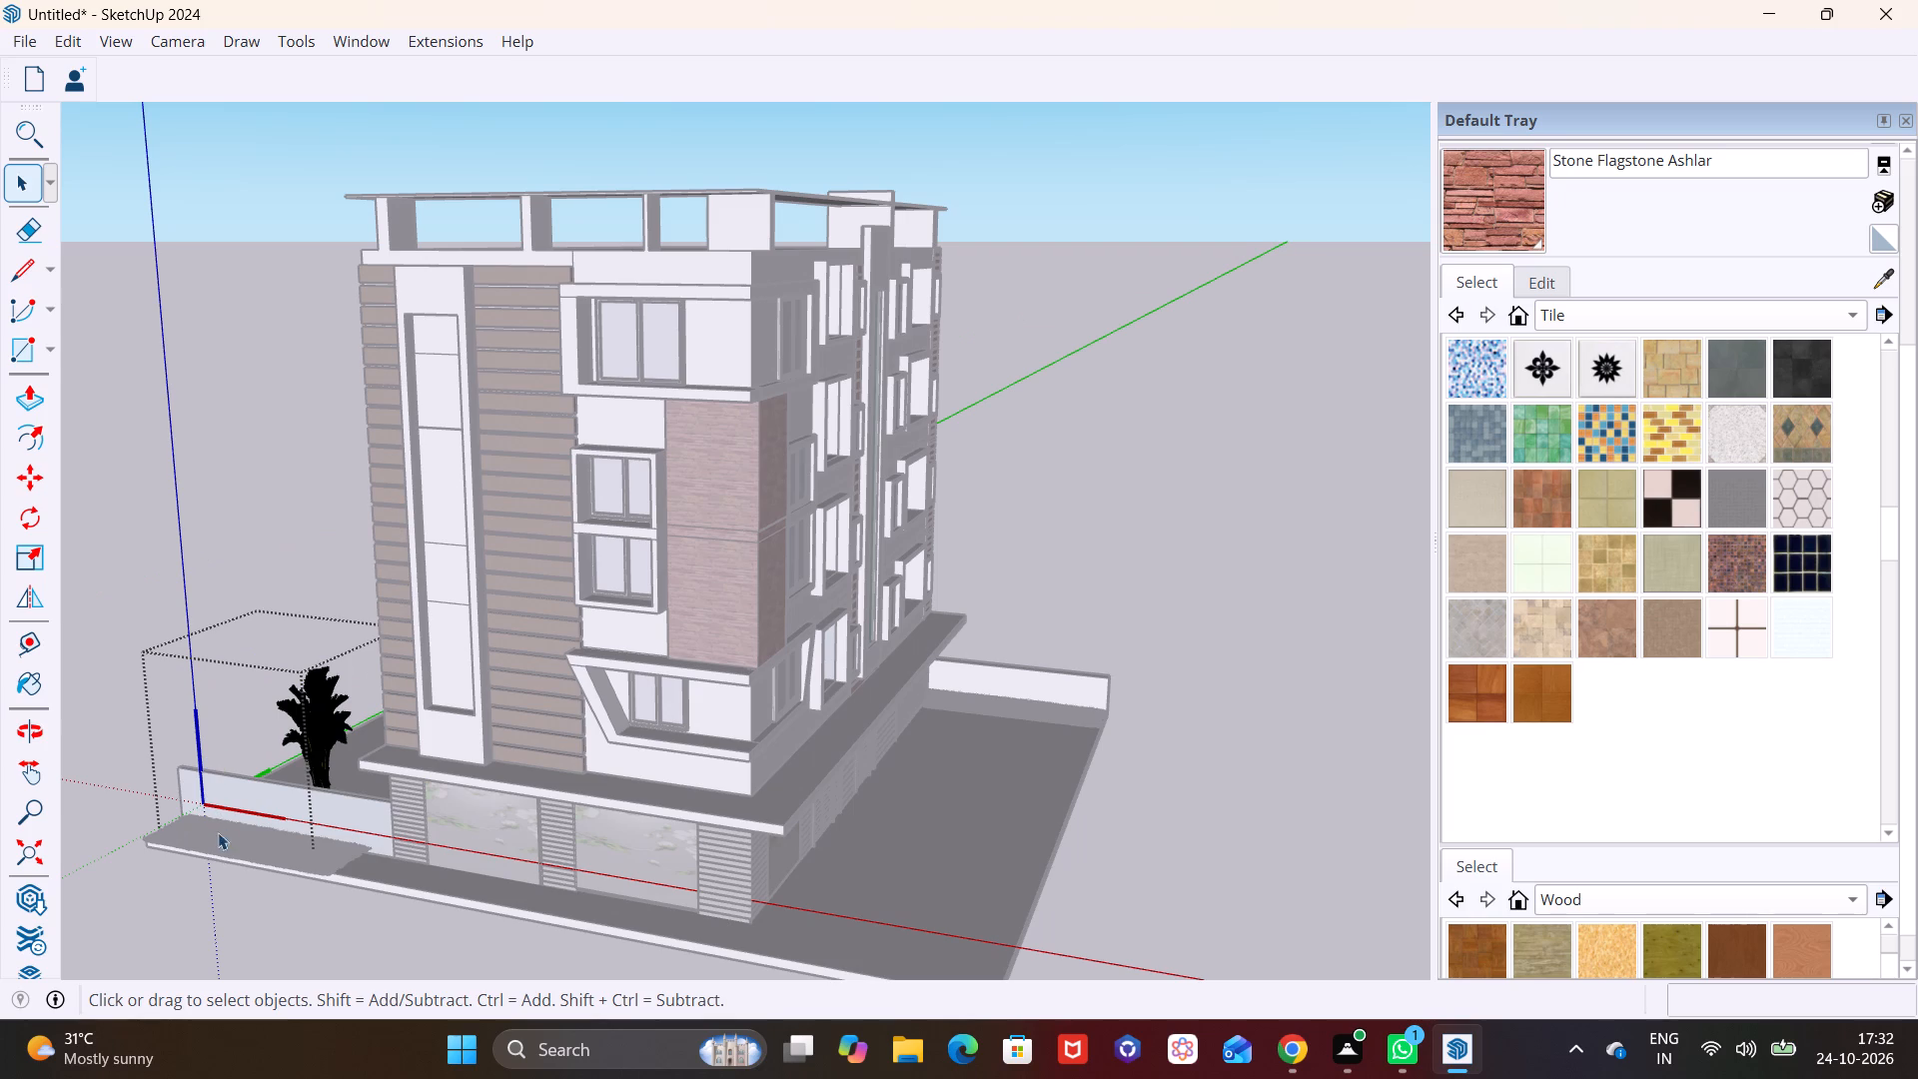
{"action": "left_click", "coordinate": [218, 846]}
{"action": "left_click", "coordinate": [201, 877]}
Examine the palm tree against the whole building and its surroundings from further away and at a lower angle.
{"action": "scroll", "coordinate": [222, 866], "scroll_direction": "down", "scroll_amount": 6}
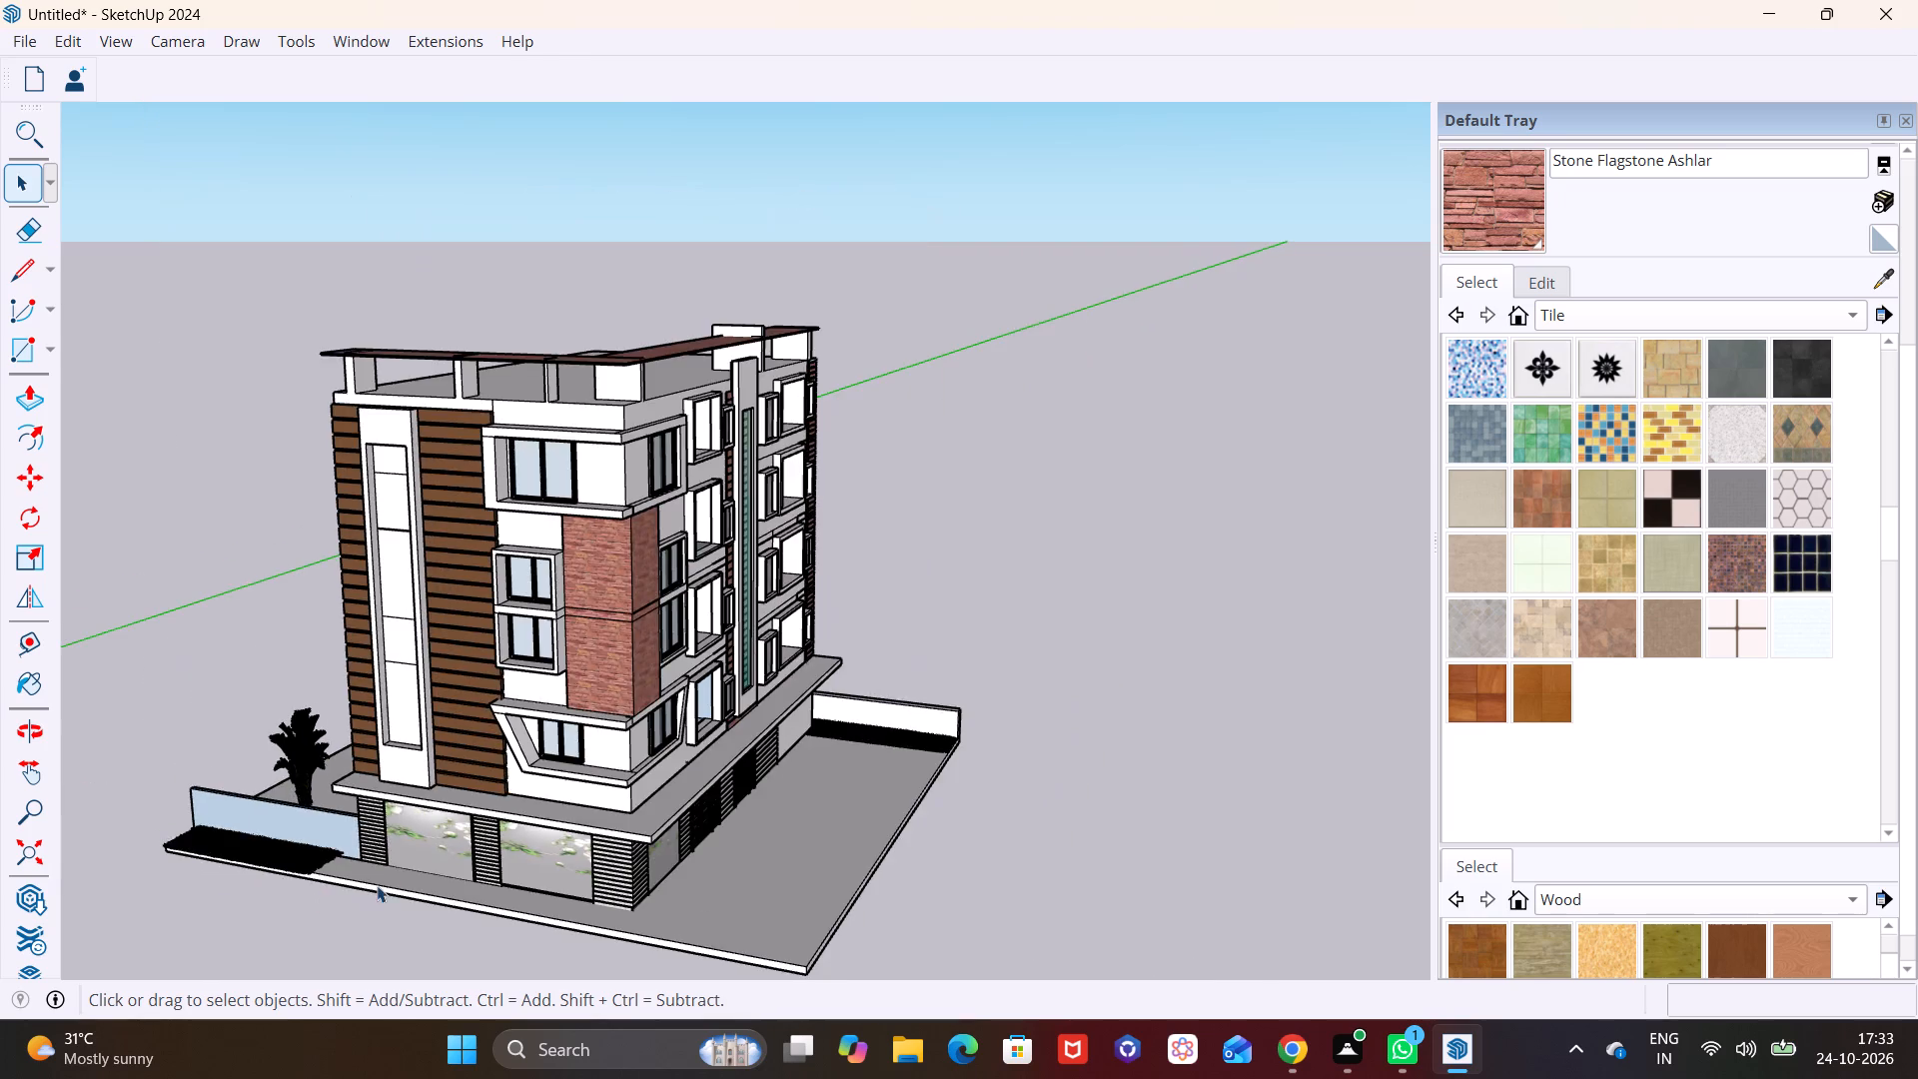
{"action": "middle_click_drag", "start_coordinate": [378, 884], "coordinate": [337, 718]}
{"action": "scroll", "coordinate": [435, 758], "scroll_direction": "down", "scroll_amount": 2}
{"action": "middle_click_drag", "start_coordinate": [448, 832], "coordinate": [453, 897]}
{"action": "scroll", "coordinate": [540, 857], "scroll_direction": "down", "scroll_amount": 3}
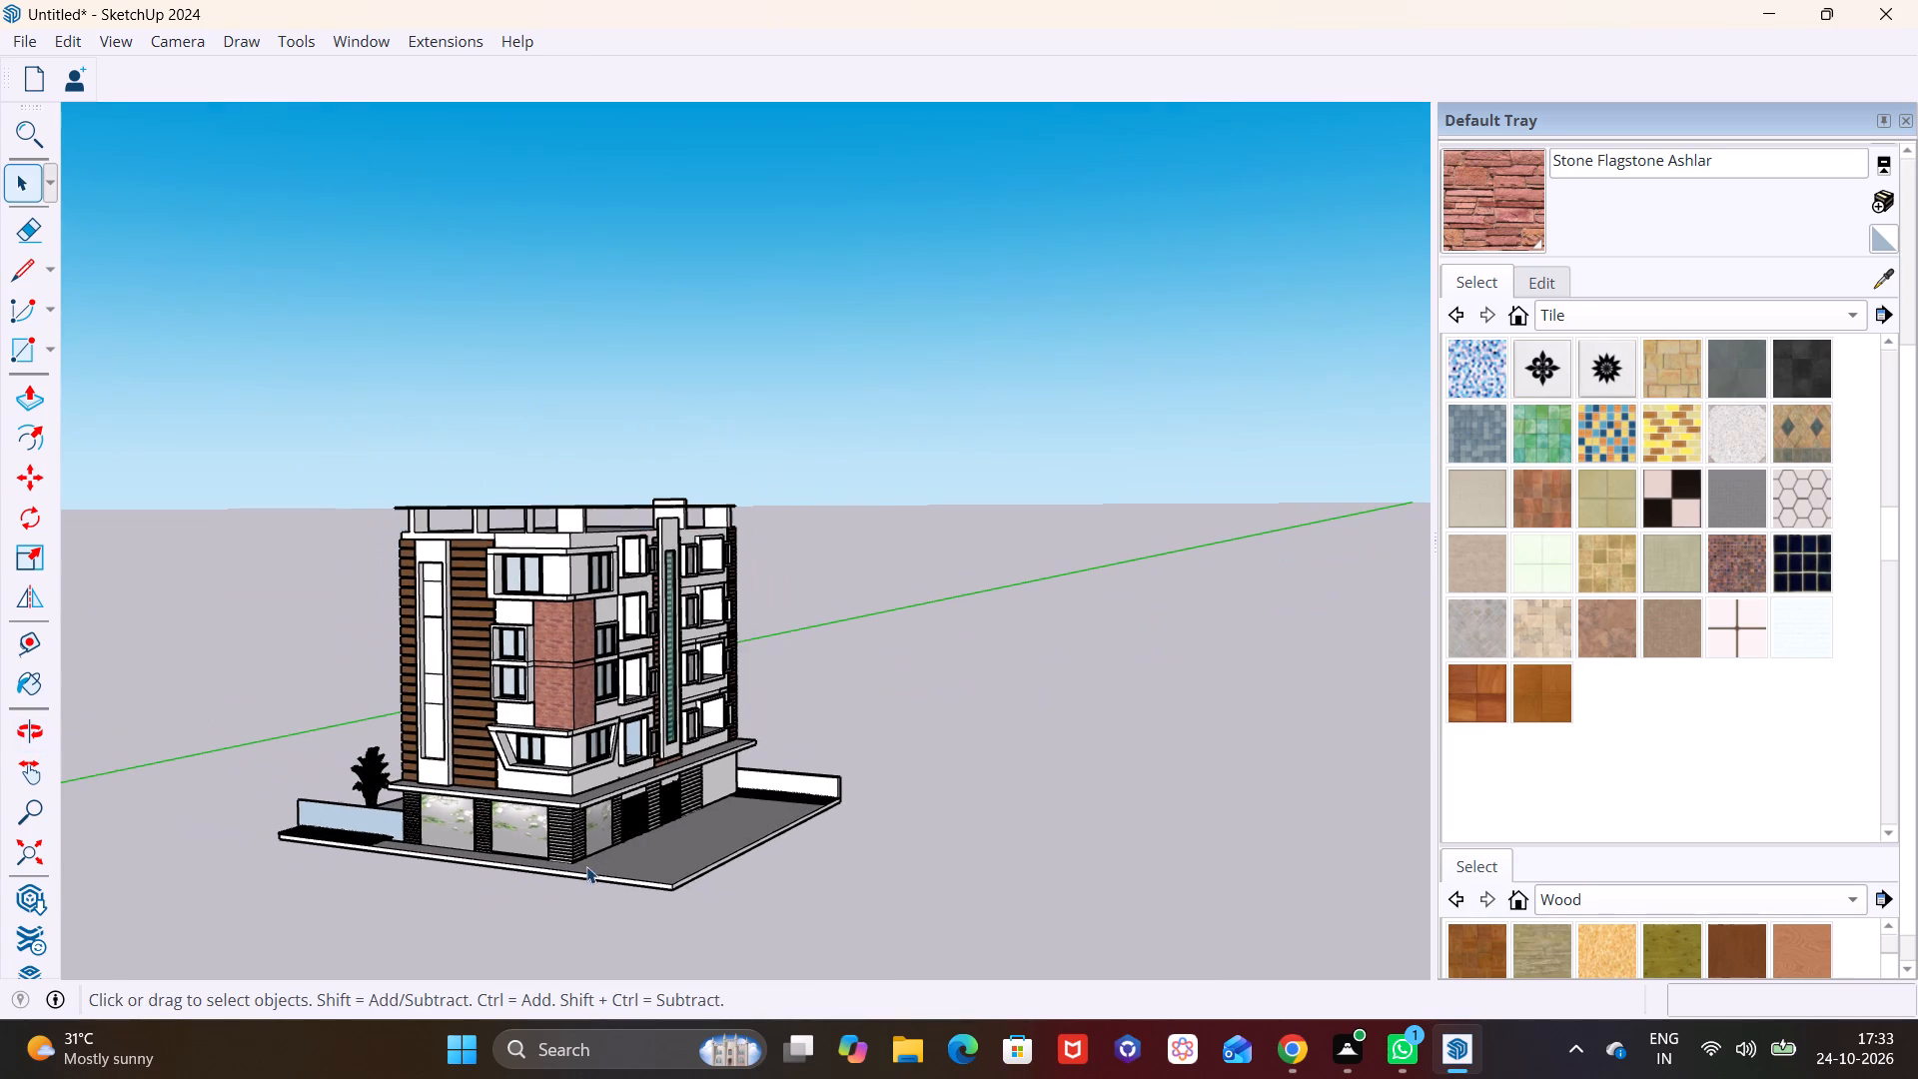
{"action": "scroll", "coordinate": [610, 835], "scroll_direction": "up", "scroll_amount": 3}
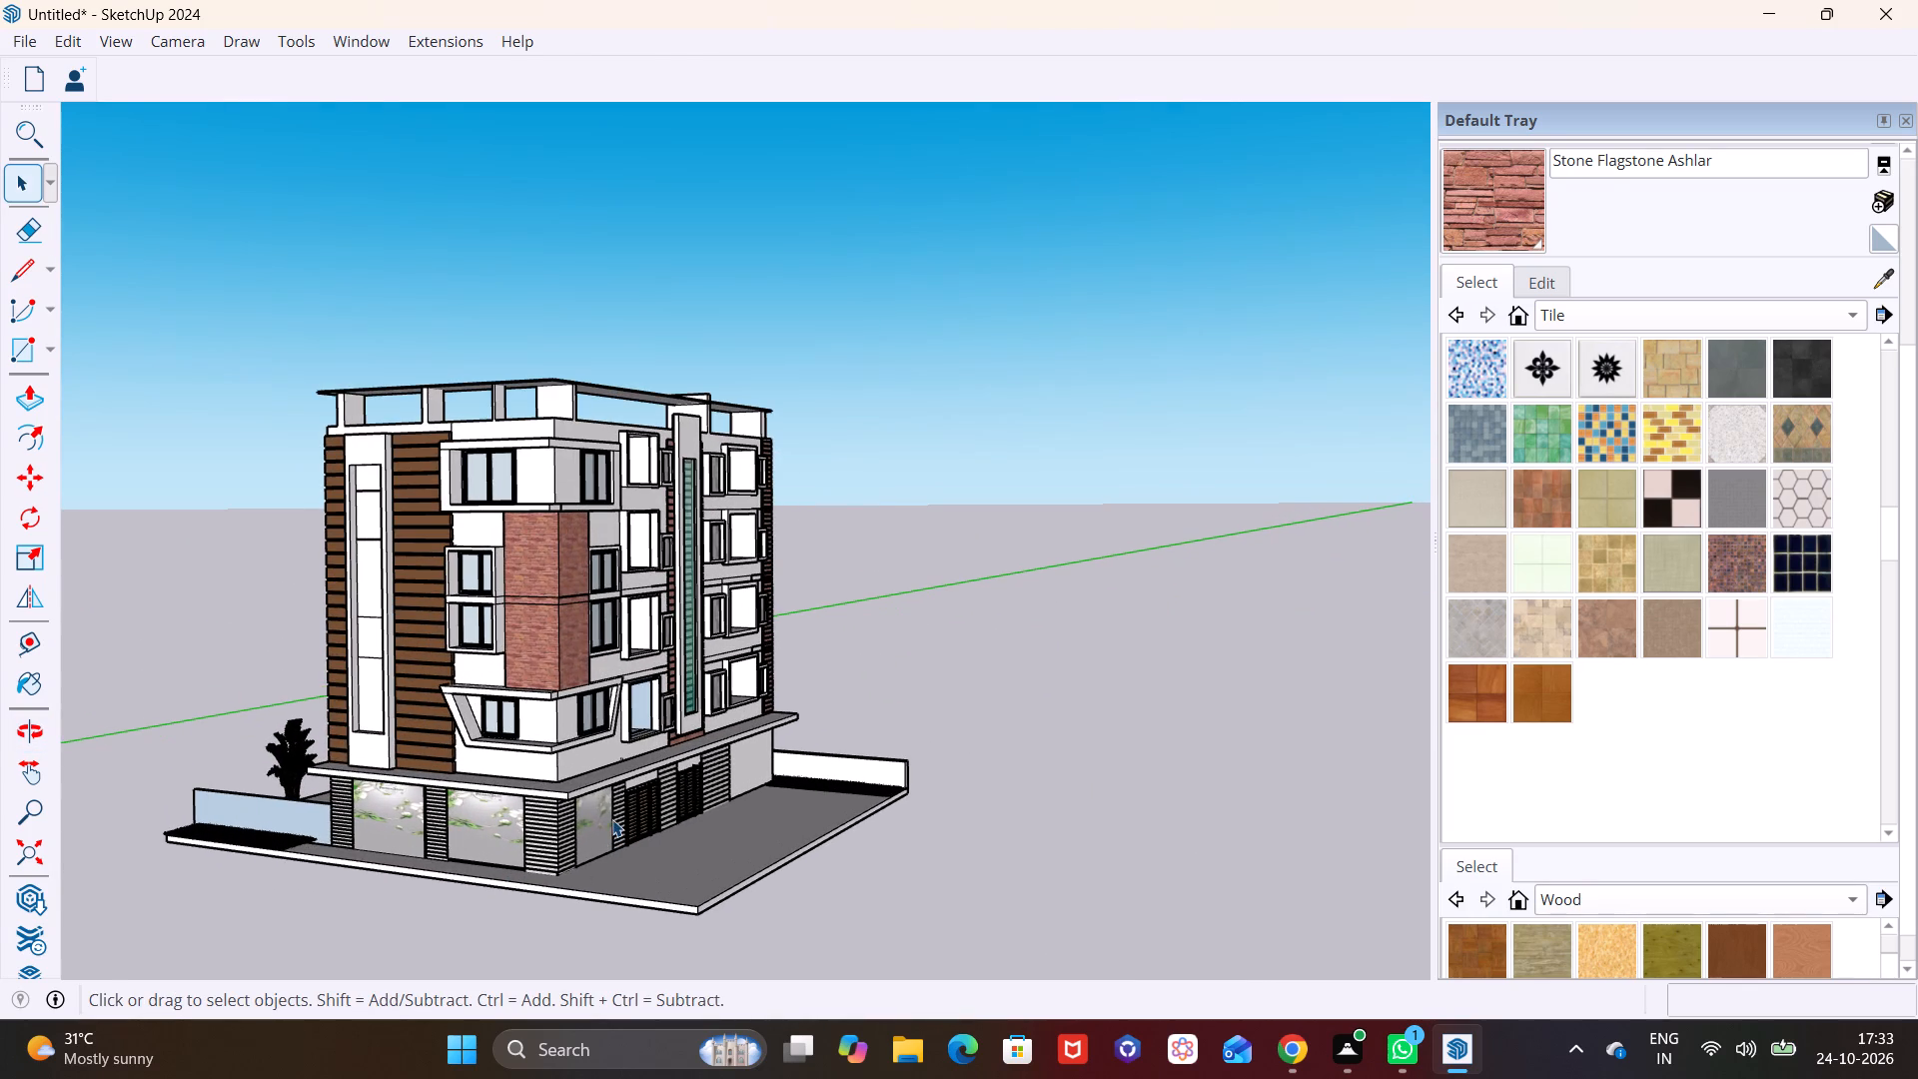
{"action": "scroll", "coordinate": [612, 819], "scroll_direction": "down", "scroll_amount": 3}
{"action": "middle_click_drag", "start_coordinate": [654, 792], "coordinate": [609, 796]}
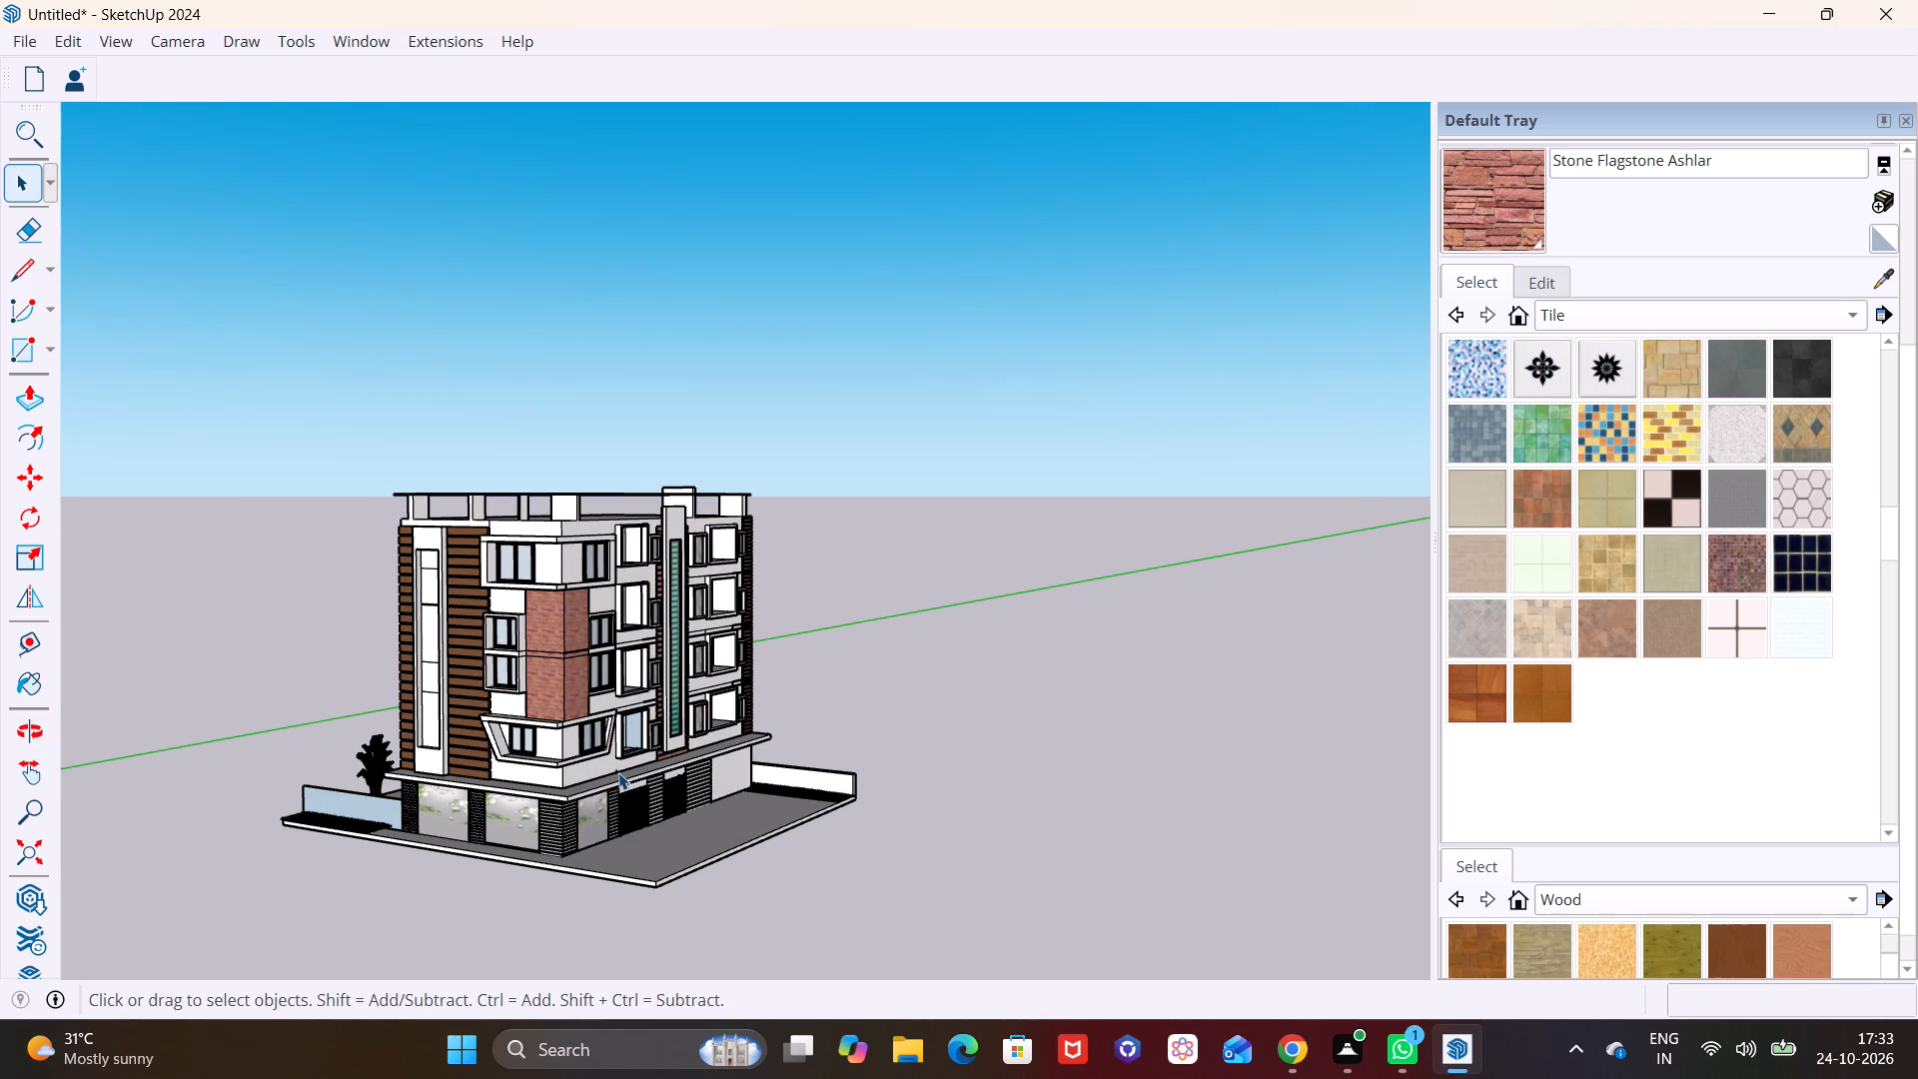
{"action": "middle_click_drag", "start_coordinate": [610, 766], "coordinate": [560, 722]}
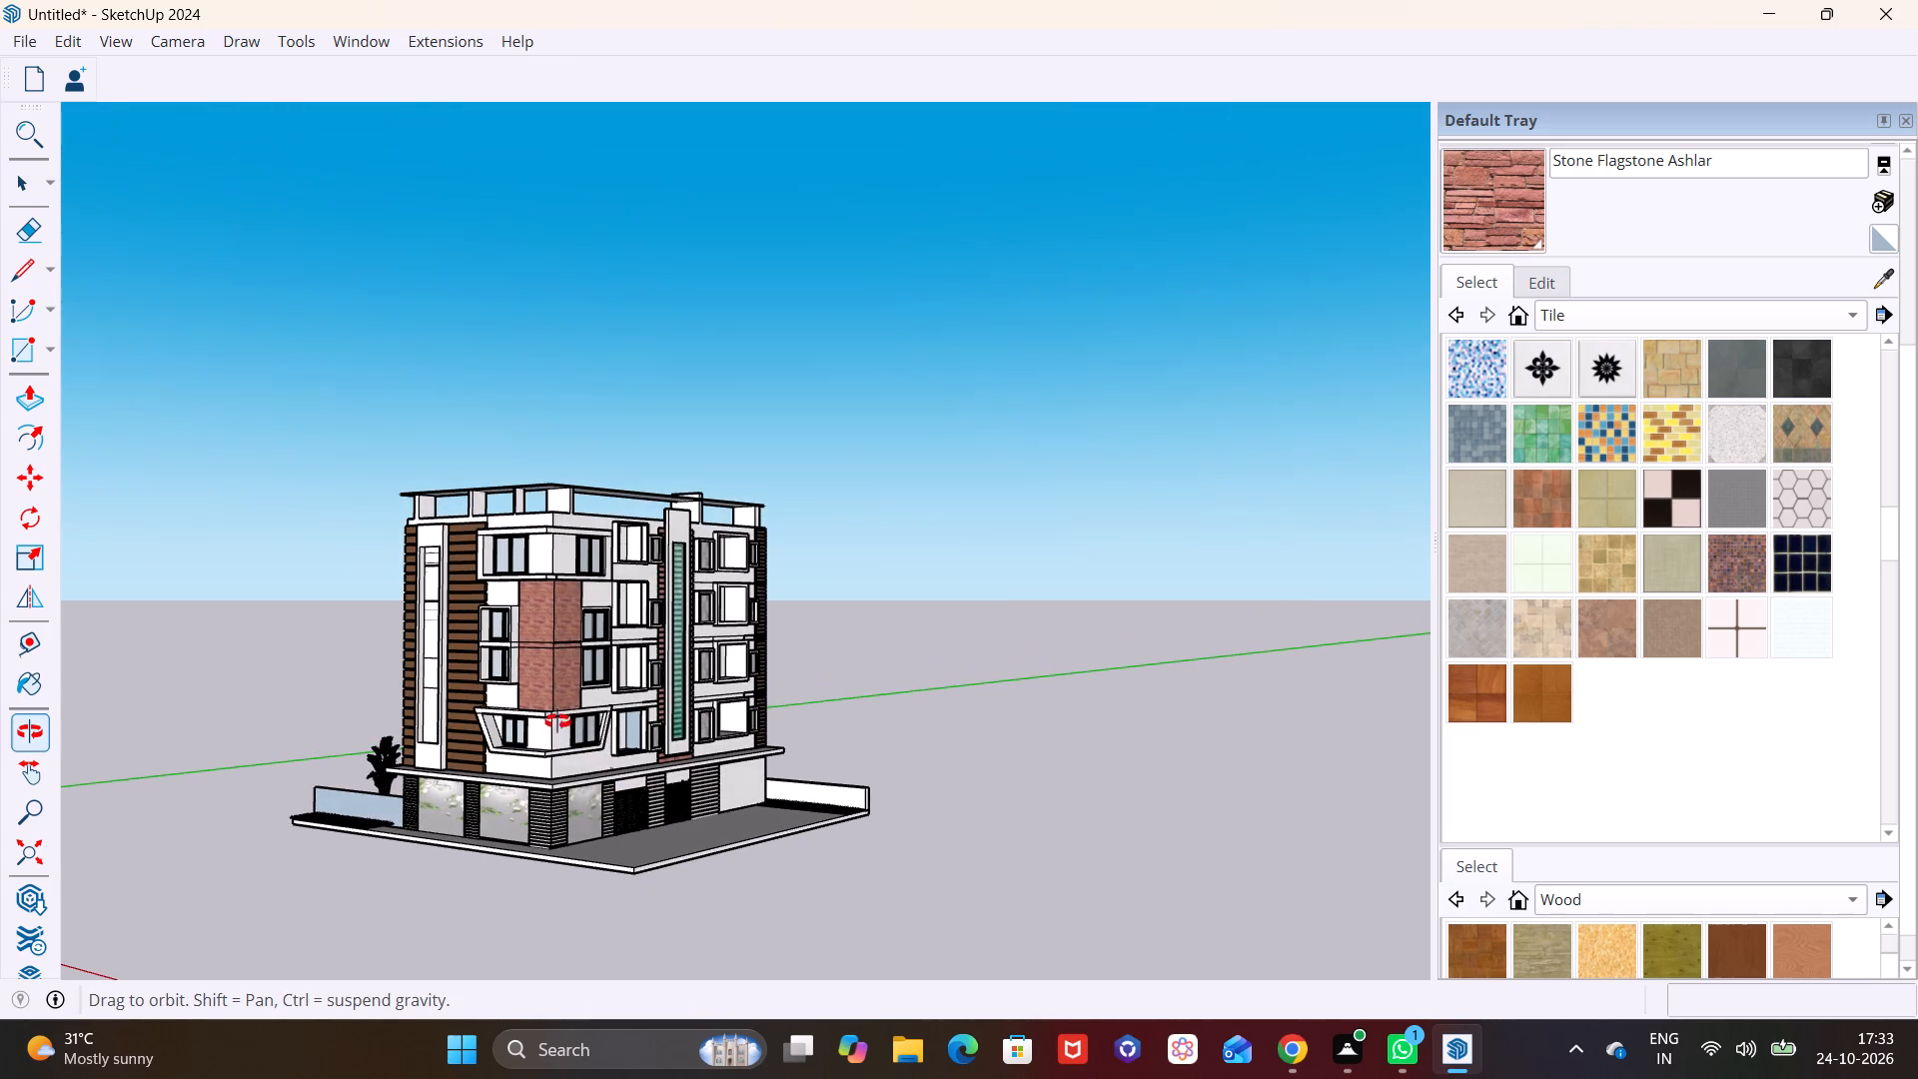
{"action": "scroll", "coordinate": [601, 708], "scroll_direction": "up", "scroll_amount": 2}
{"action": "scroll", "coordinate": [602, 707], "scroll_direction": "down", "scroll_amount": 2}
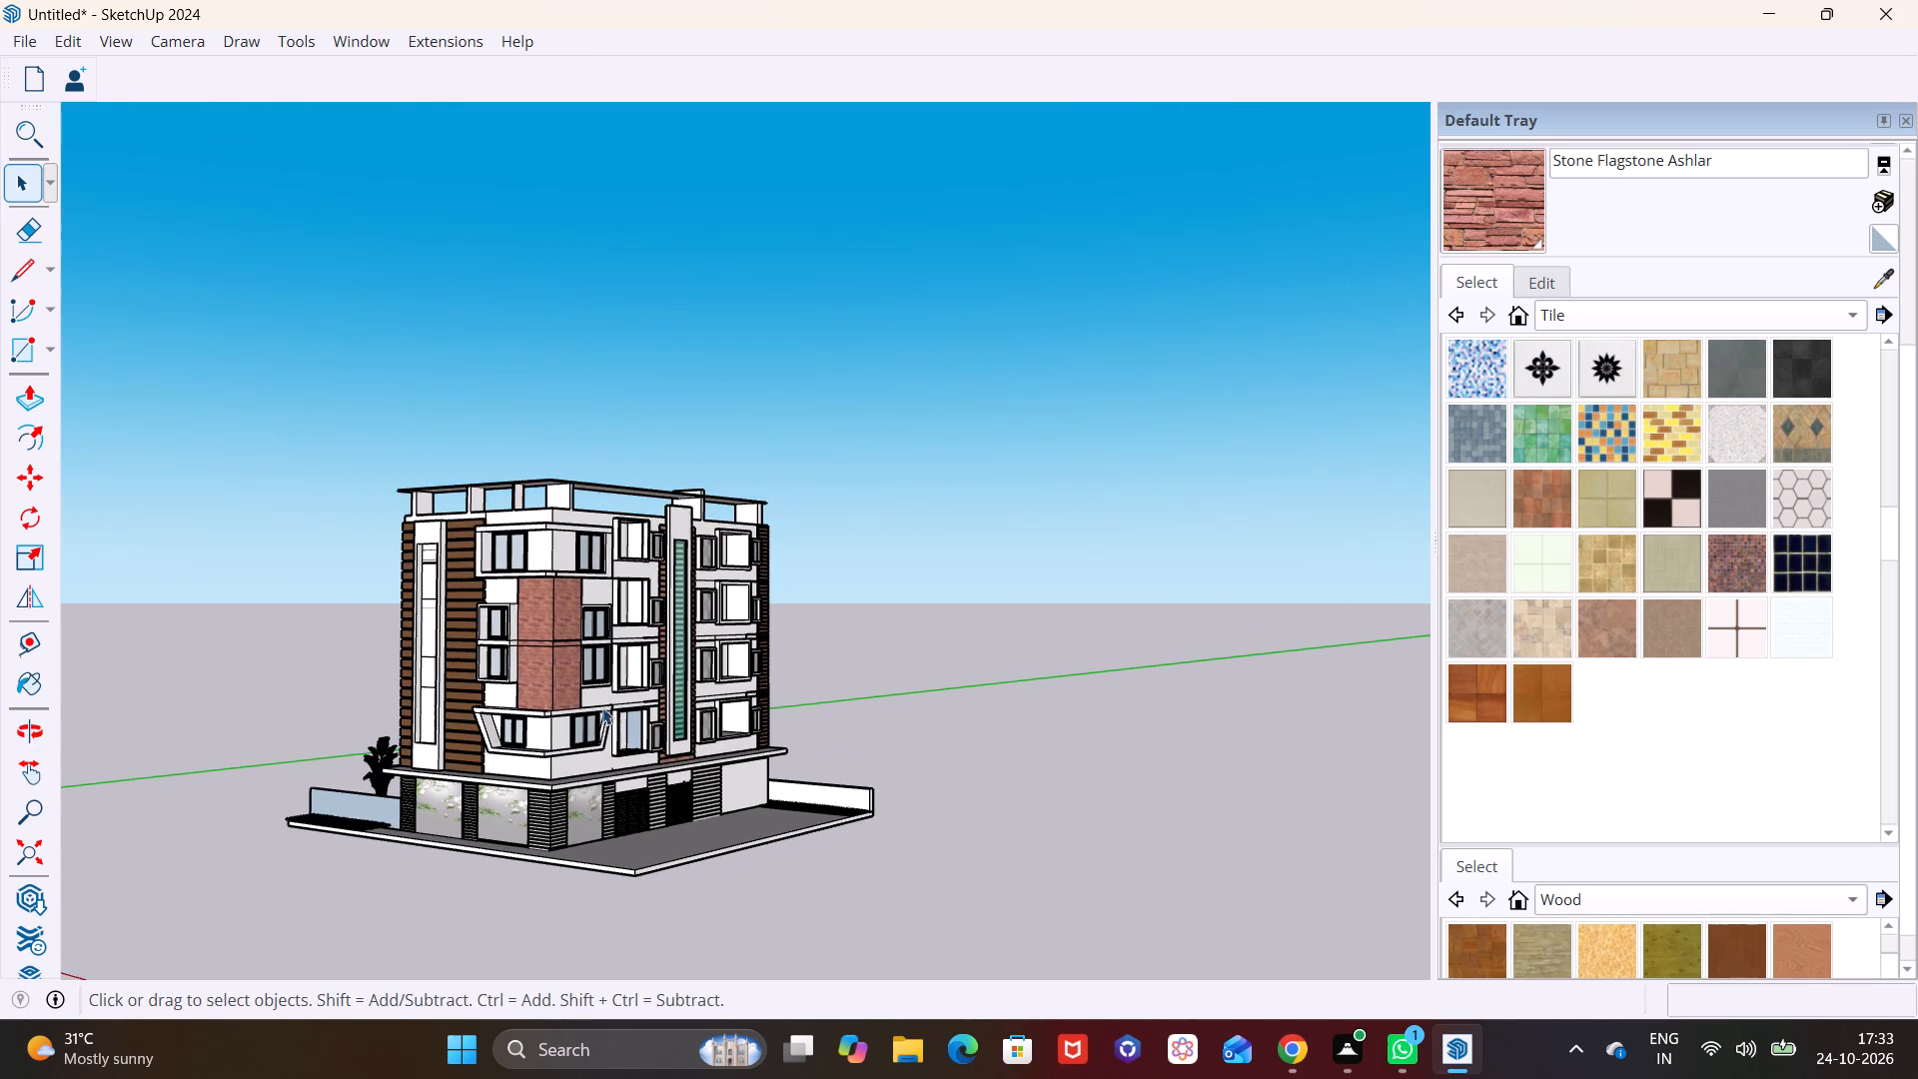
{"action": "middle_click_drag", "start_coordinate": [602, 707], "coordinate": [620, 746]}
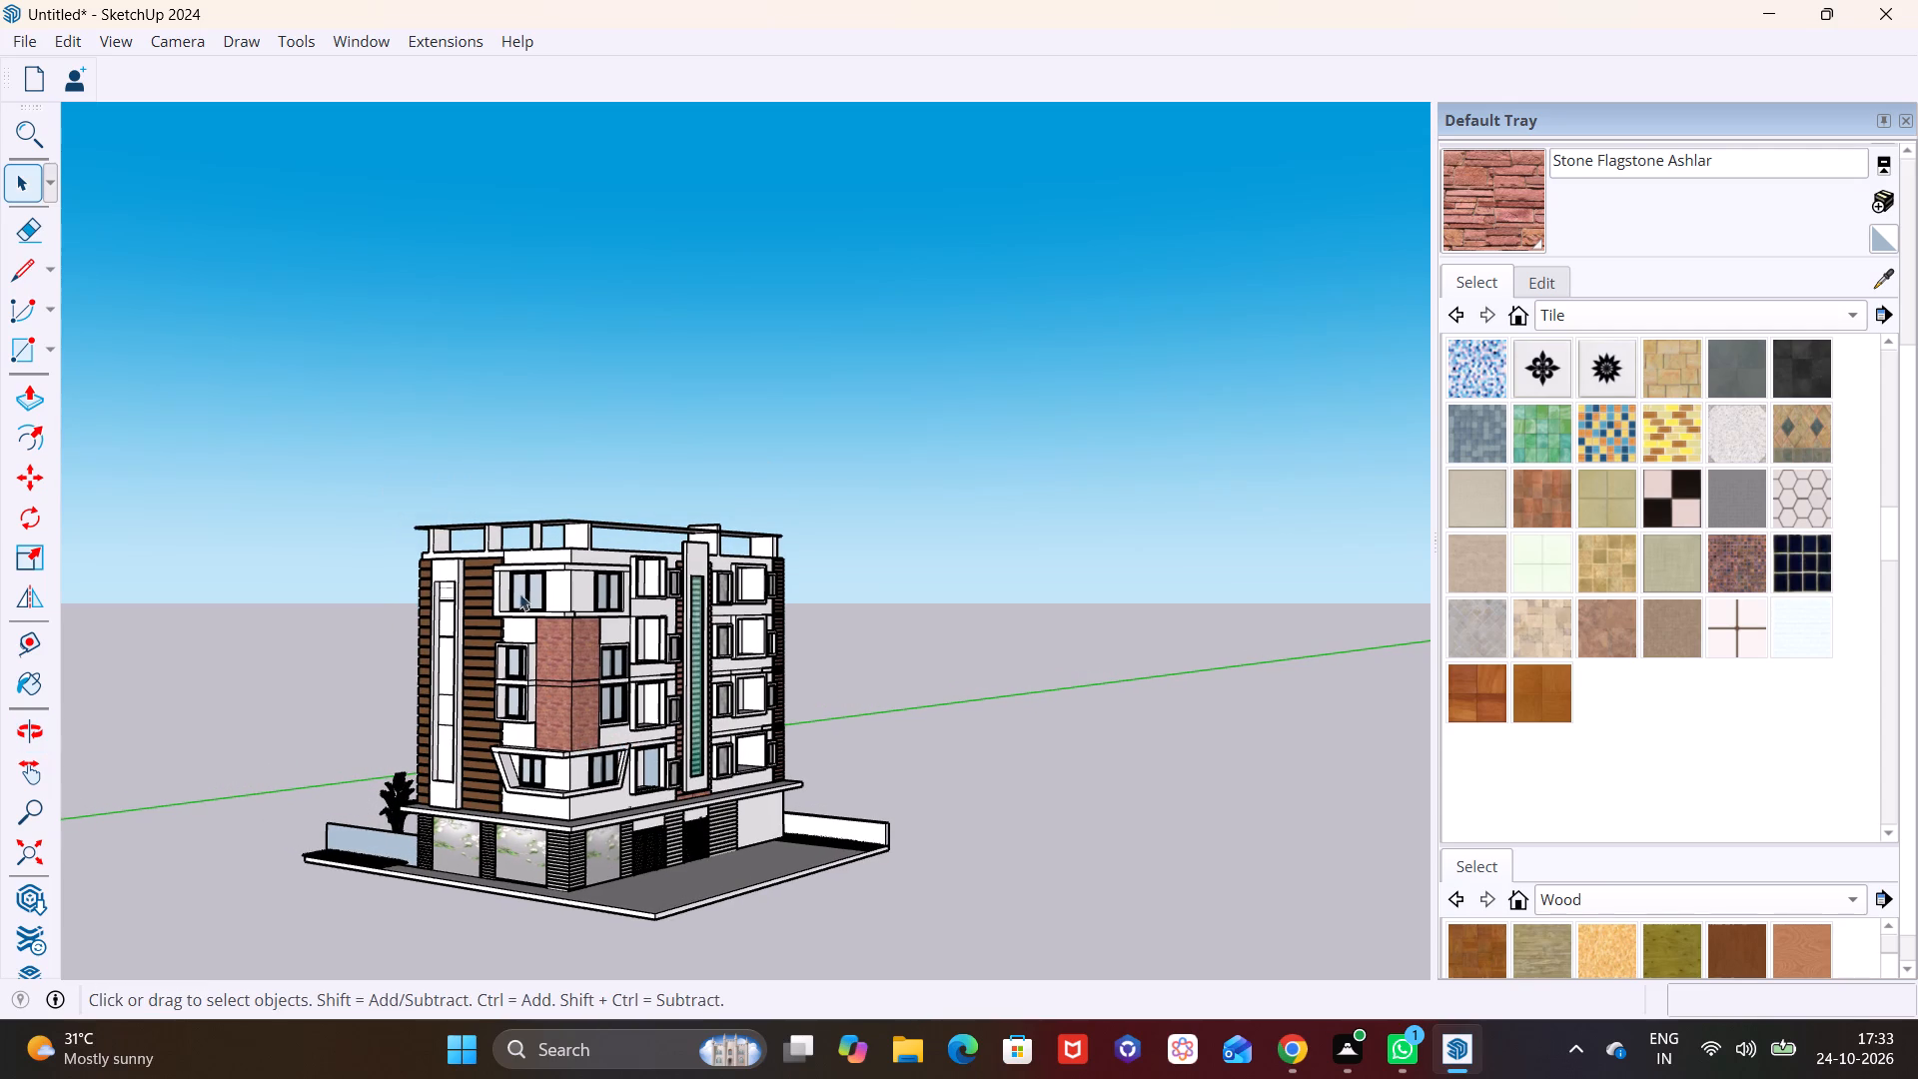
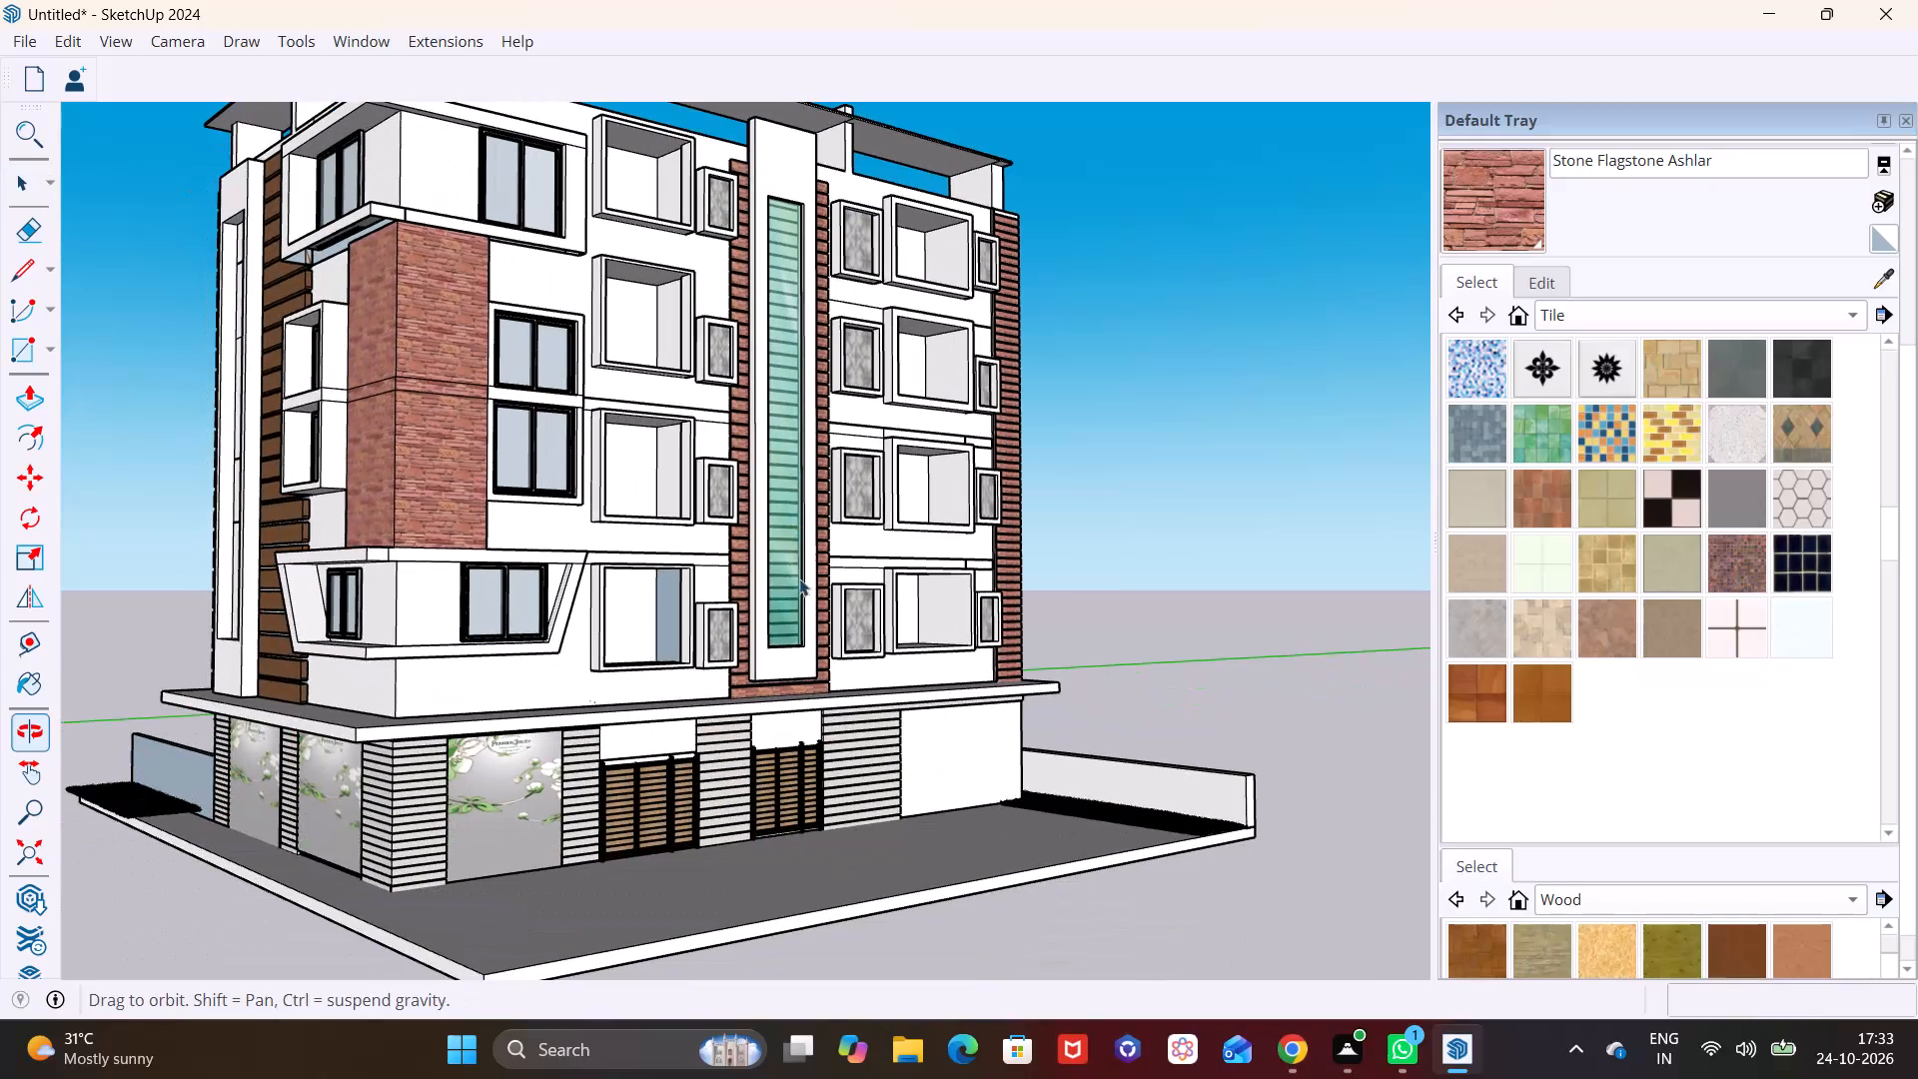
Copy the top-floor patterned panel beside the glass strip across to the large framed opening nearer the brick-clad corner.
{"action": "scroll", "coordinate": [787, 669], "scroll_direction": "up", "scroll_amount": 4}
{"action": "middle_click_drag", "start_coordinate": [737, 723], "coordinate": [591, 692], "text": "shift"}
{"action": "middle_click_drag", "start_coordinate": [527, 623], "coordinate": [455, 641]}
{"action": "middle_click_drag", "start_coordinate": [457, 563], "coordinate": [561, 732], "text": "shift"}
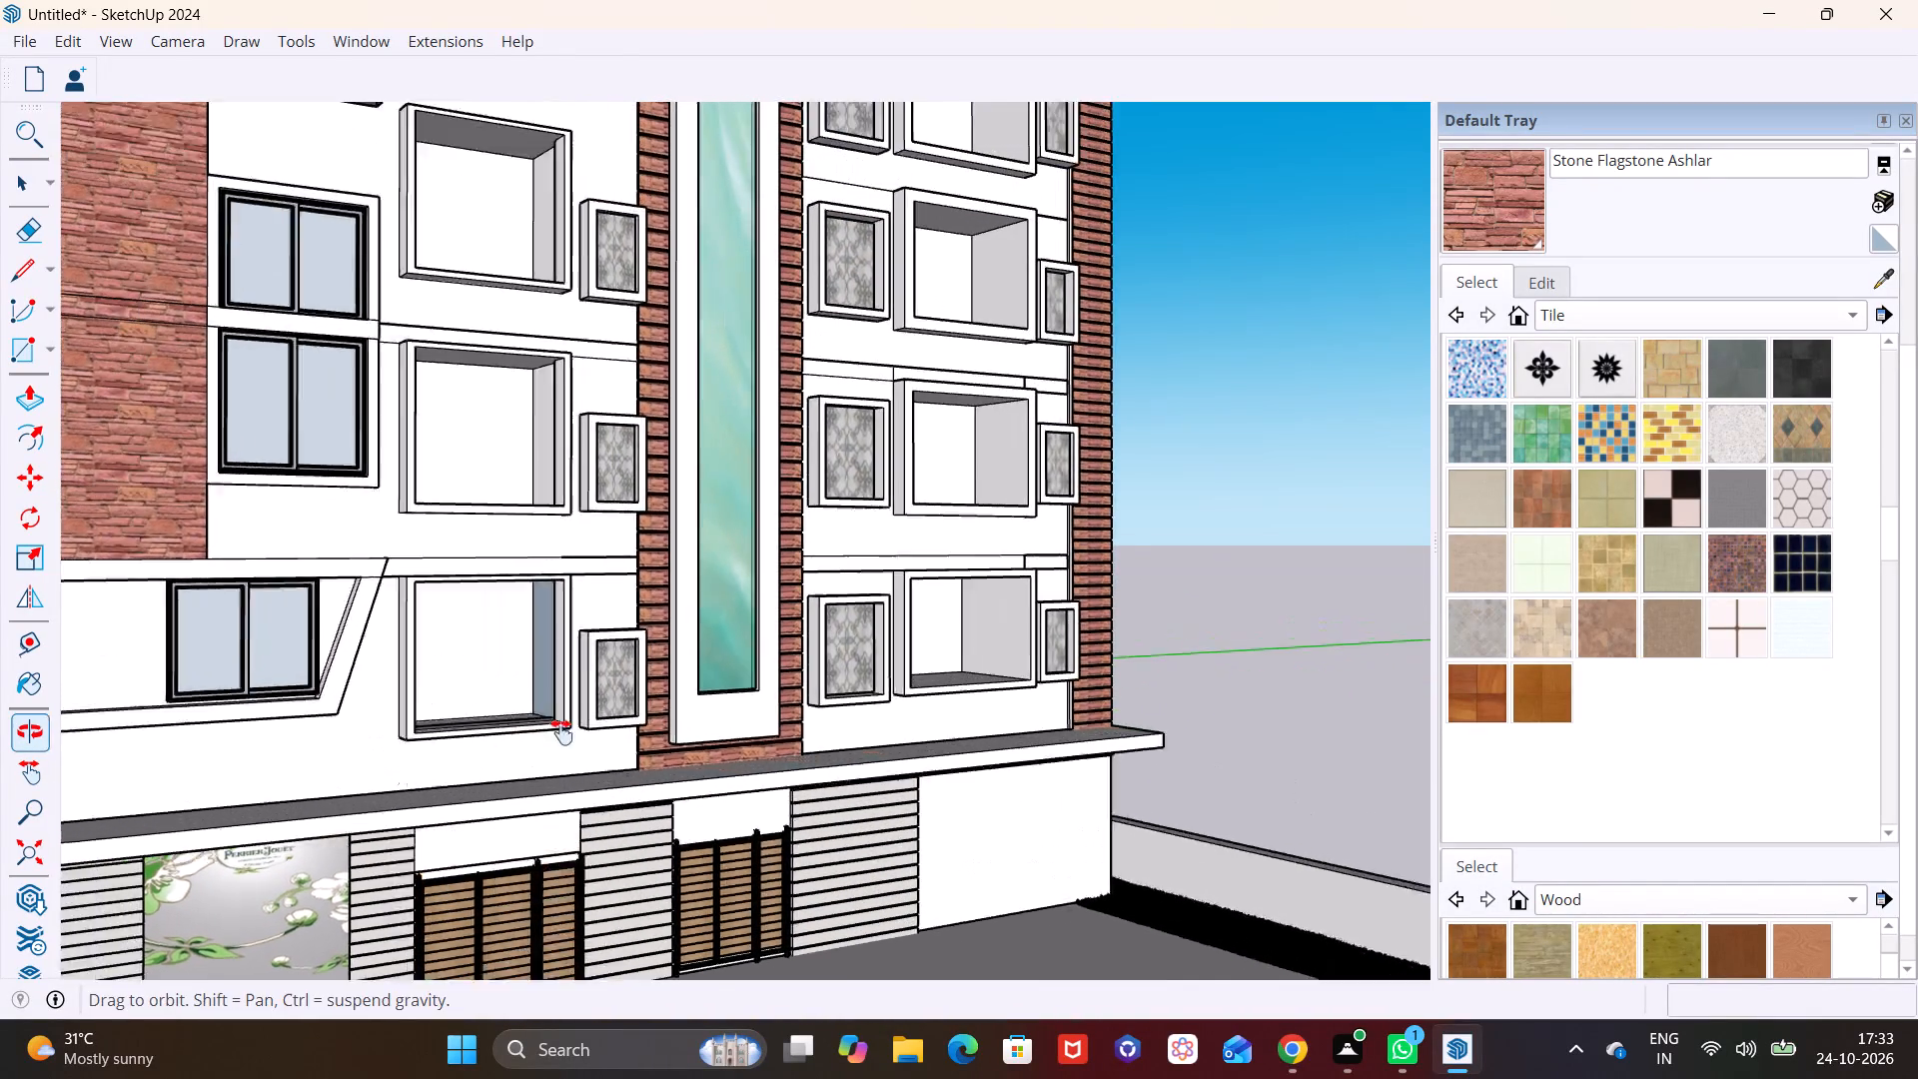
{"action": "middle_click_drag", "start_coordinate": [561, 732], "coordinate": [566, 757], "text": "shift"}
{"action": "scroll", "coordinate": [515, 477], "scroll_direction": "down", "scroll_amount": 4}
{"action": "middle_click_drag", "start_coordinate": [569, 528], "coordinate": [357, 526]}
{"action": "scroll", "coordinate": [648, 339], "scroll_direction": "up", "scroll_amount": 2}
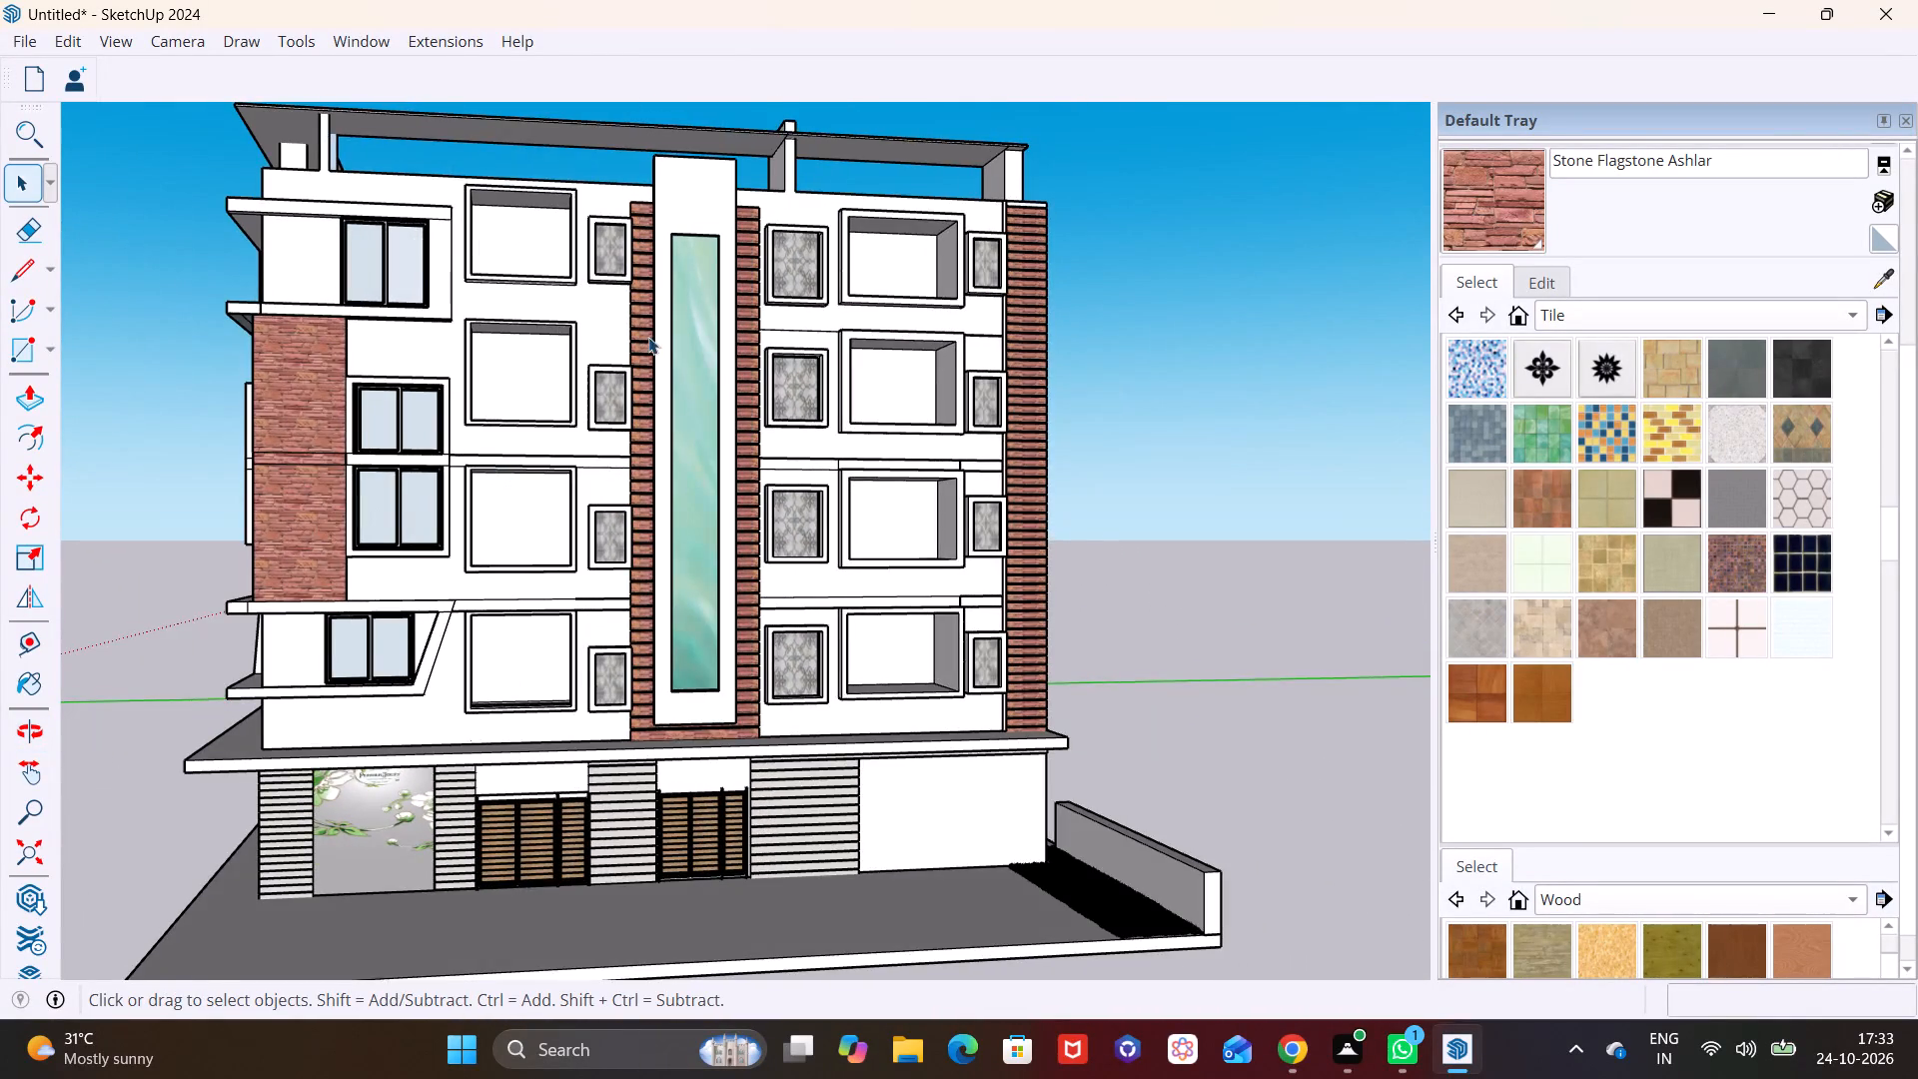
{"action": "scroll", "coordinate": [648, 337], "scroll_direction": "up", "scroll_amount": 4}
{"action": "left_click", "coordinate": [882, 239]}
{"action": "key", "text": "m"}
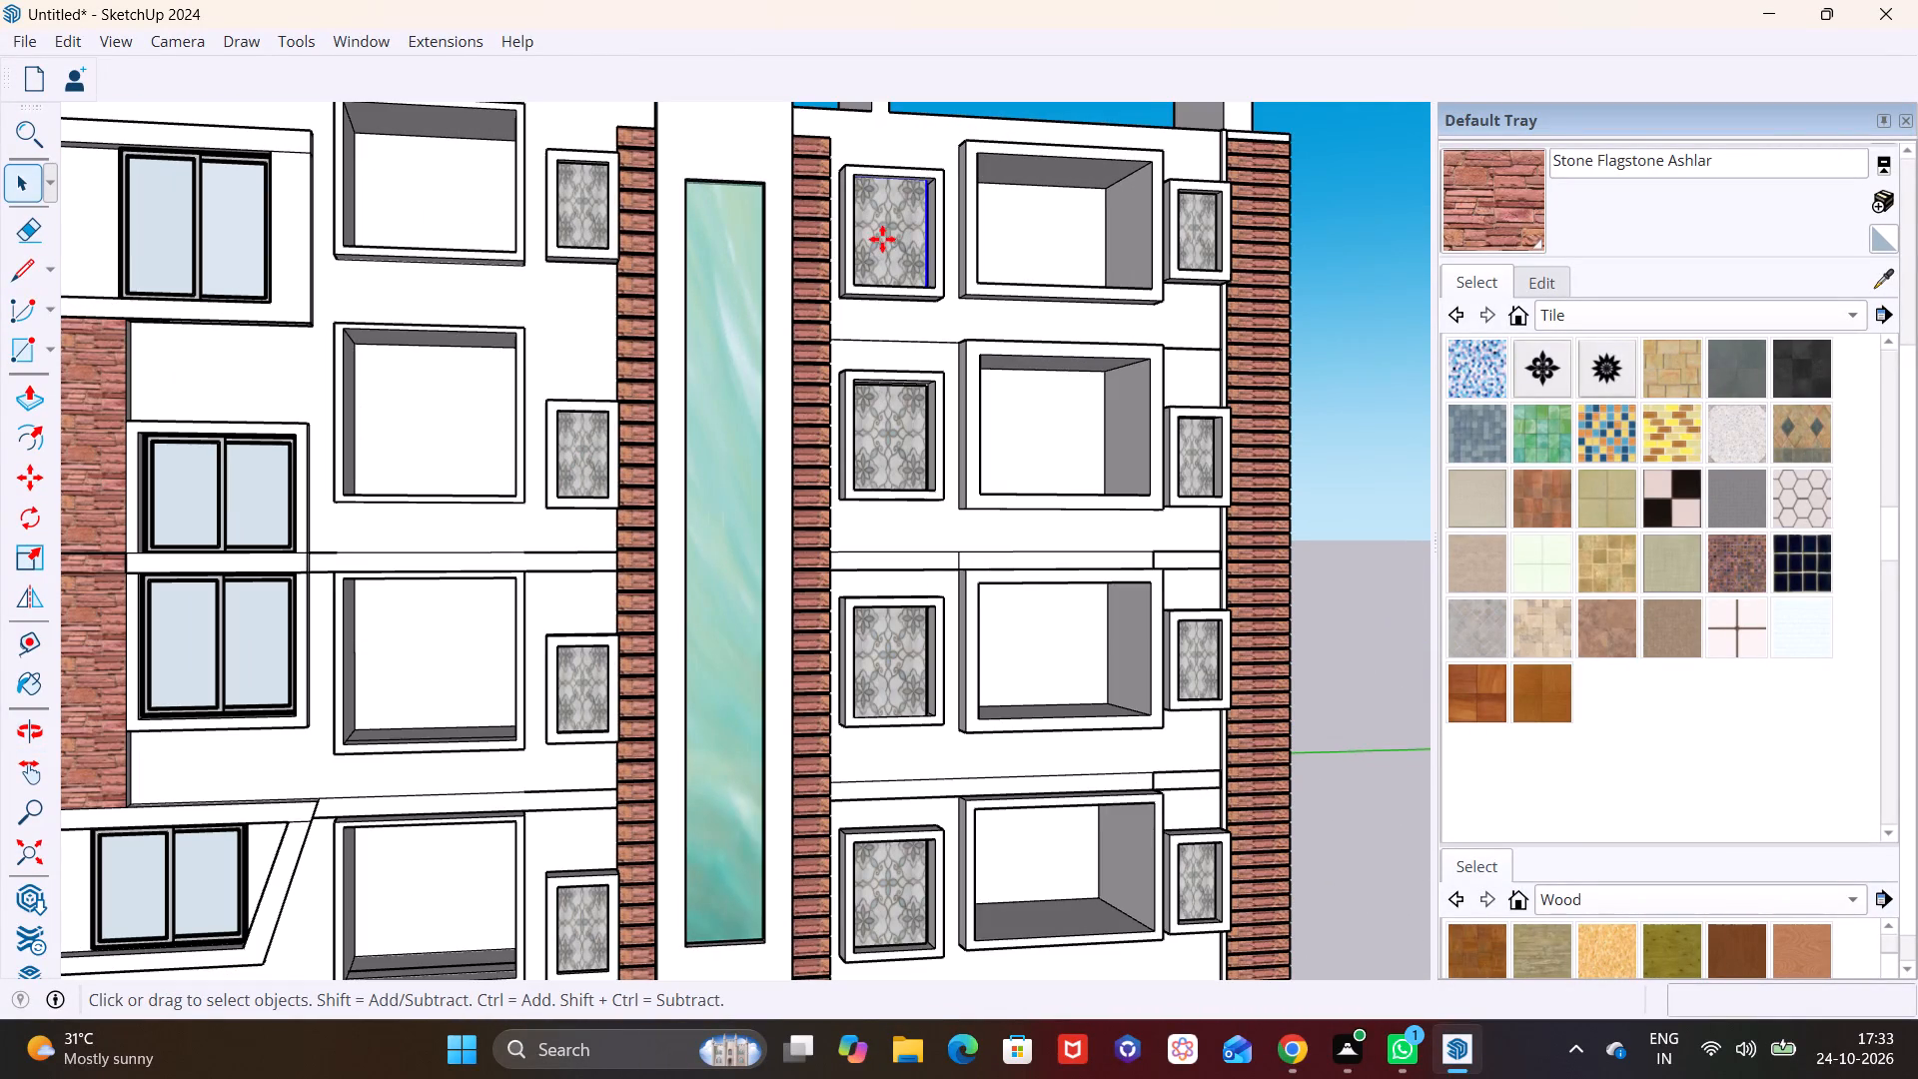
{"action": "left_click", "coordinate": [909, 183]}
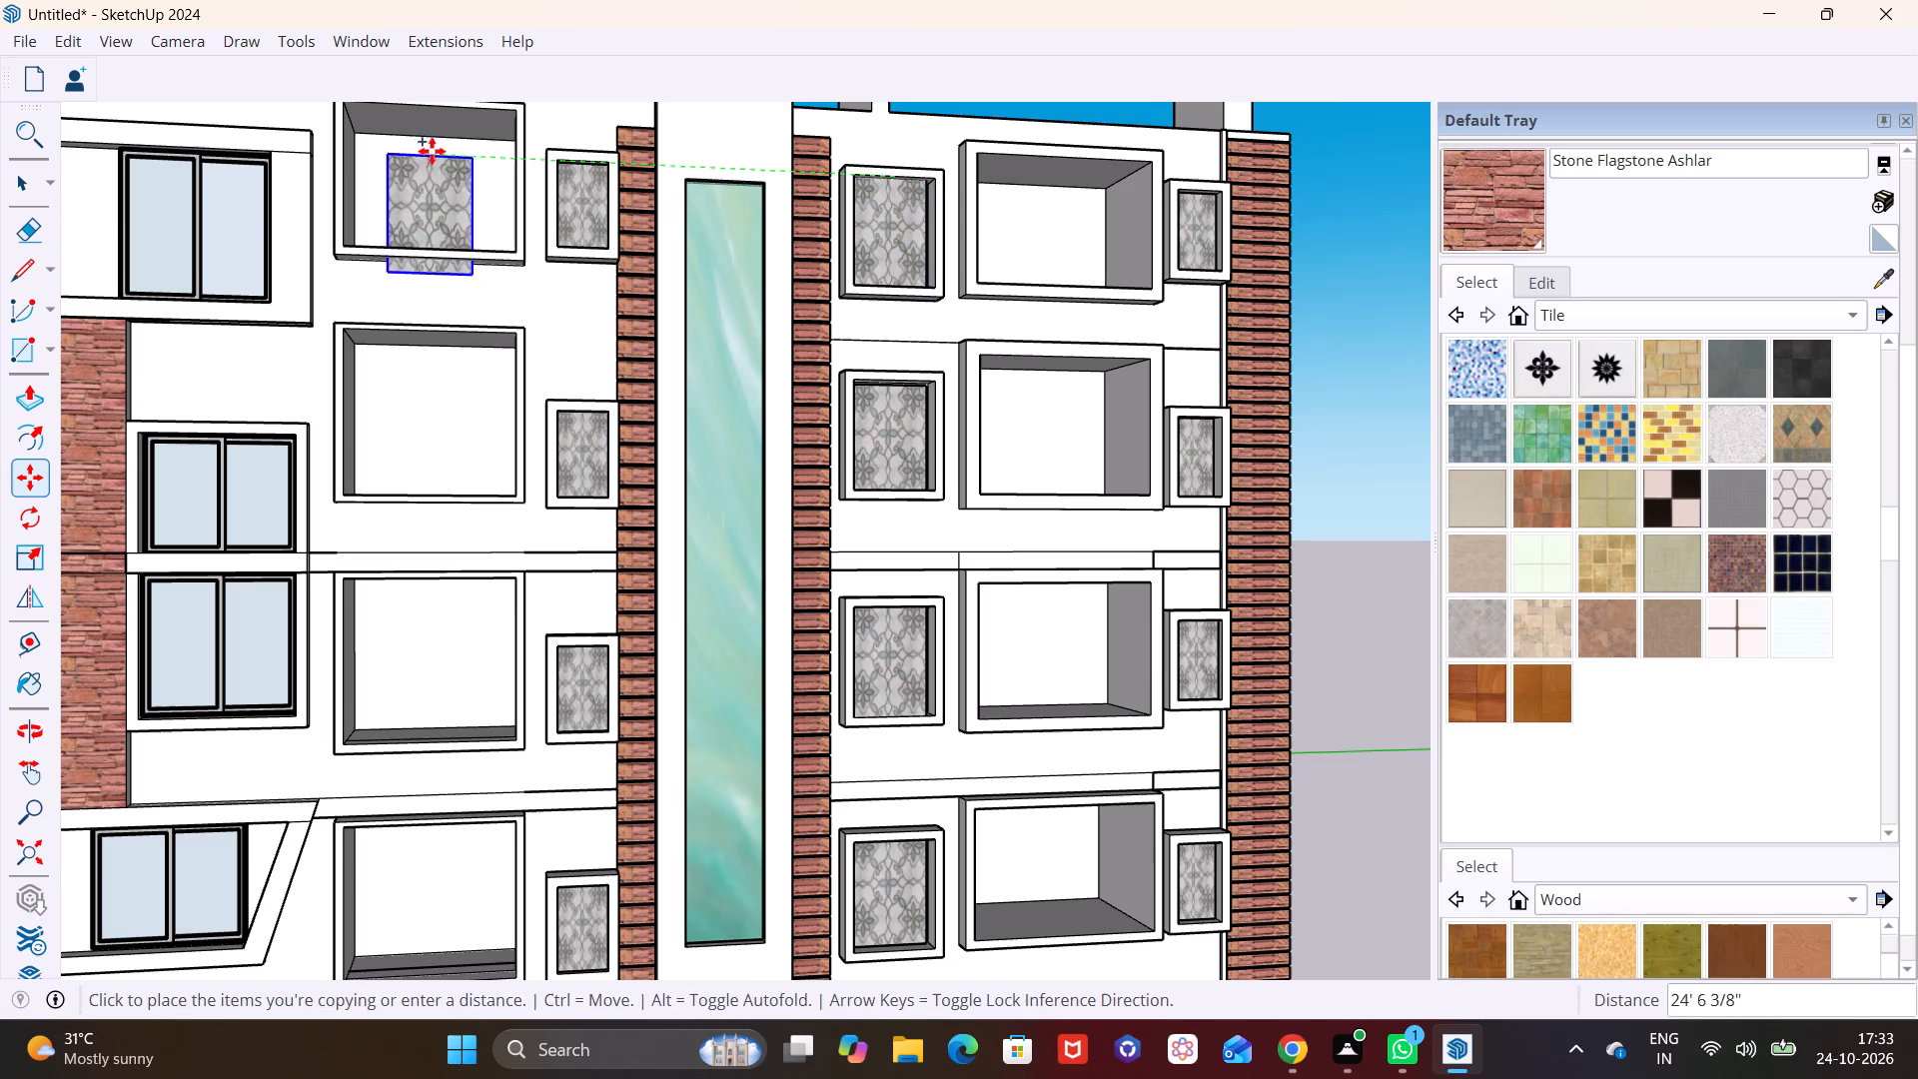
{"action": "middle_click_drag", "start_coordinate": [395, 129], "coordinate": [317, 244]}
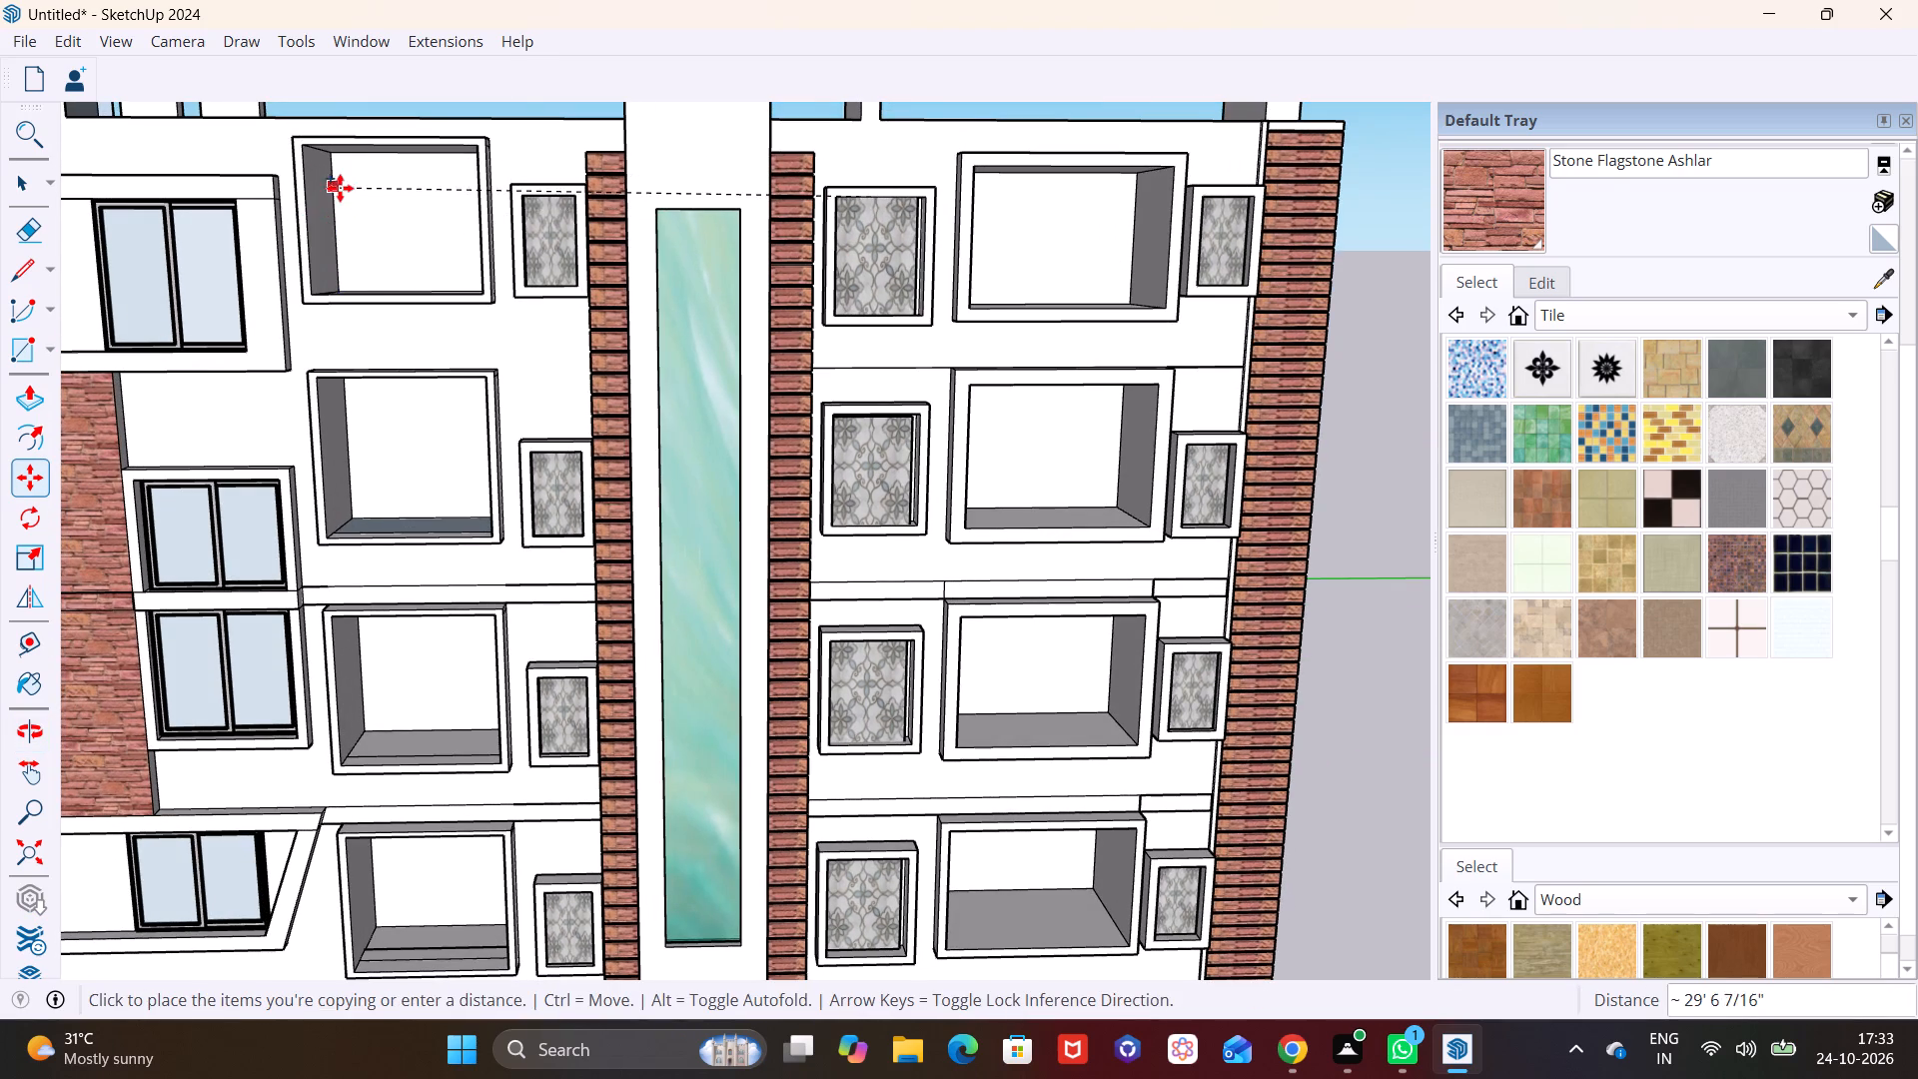
{"action": "left_click", "coordinate": [365, 190]}
Move the copied panel up and inward so it sits at the lower inner corner of the top-floor opening.
{"action": "scroll", "coordinate": [418, 240], "scroll_direction": "up", "scroll_amount": 3}
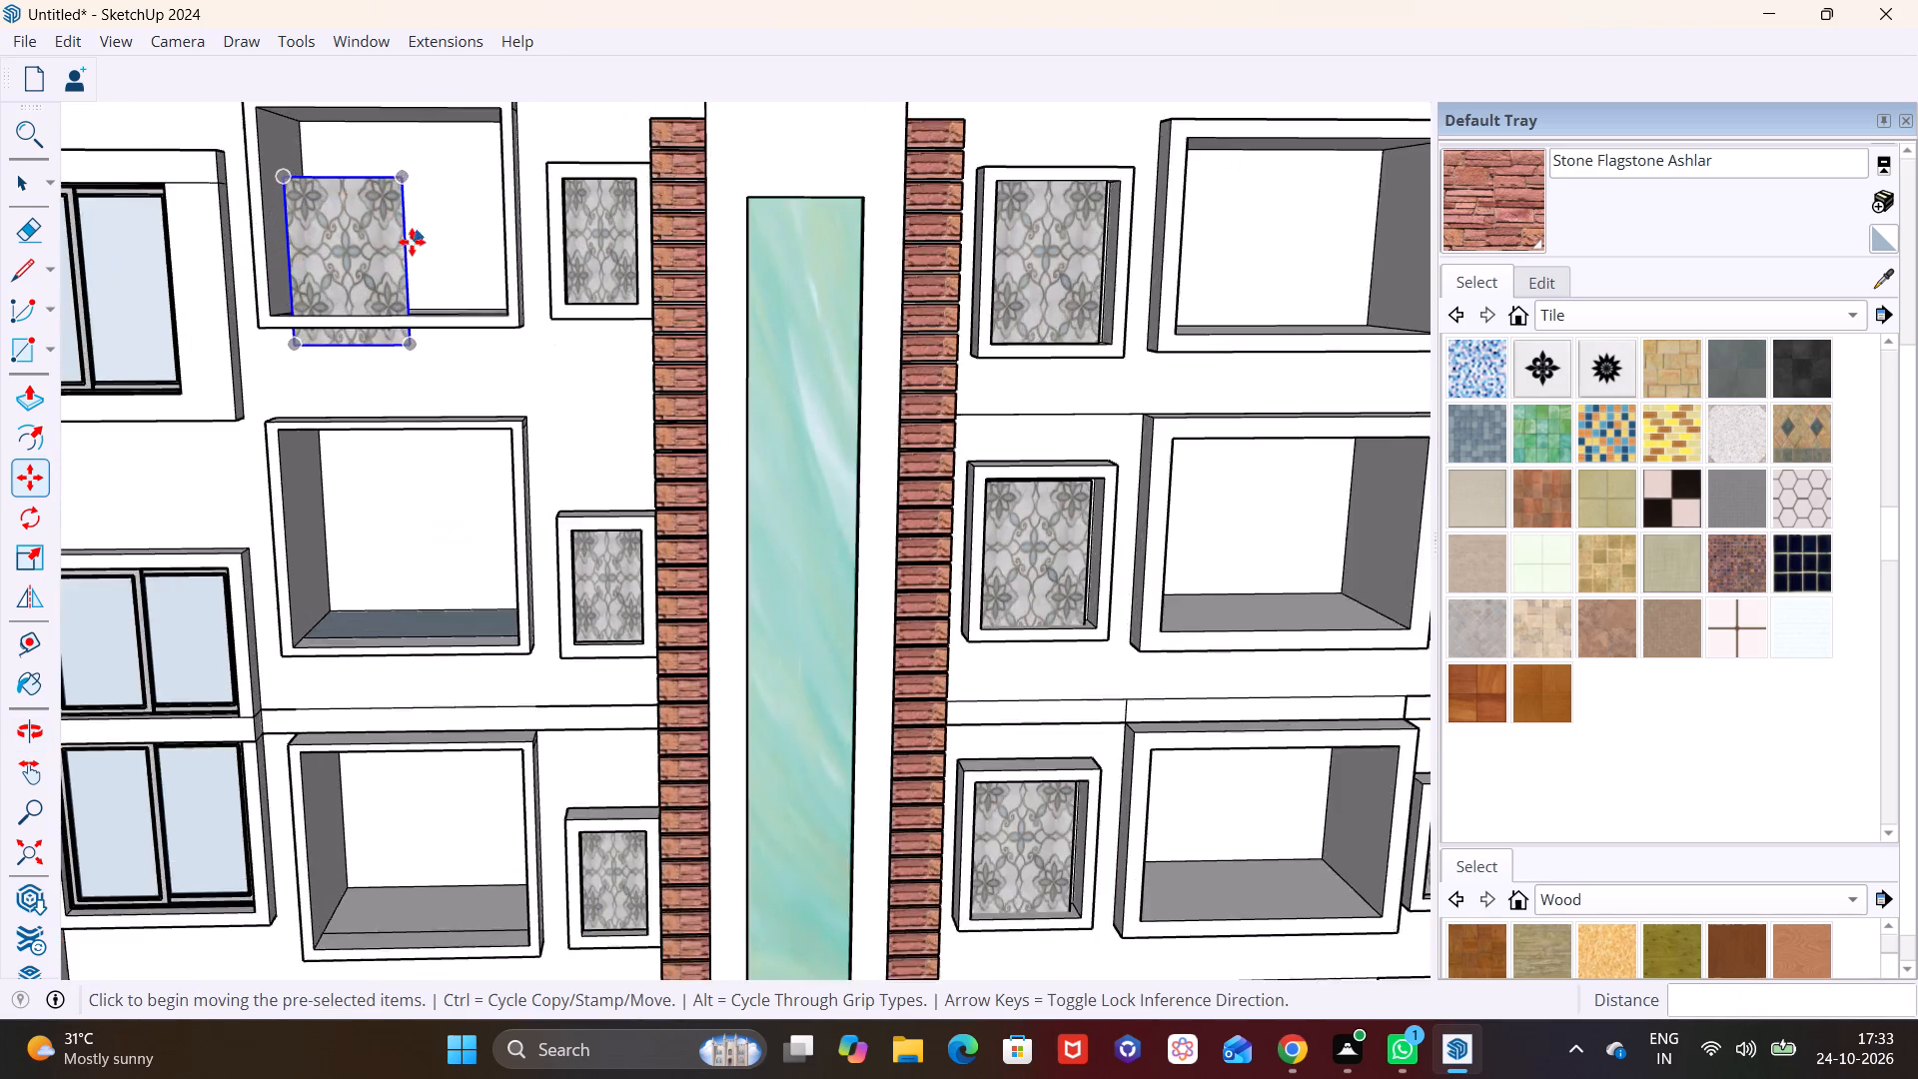
{"action": "scroll", "coordinate": [412, 242], "scroll_direction": "up", "scroll_amount": 5}
{"action": "middle_click_drag", "start_coordinate": [479, 261], "coordinate": [808, 505], "text": "shift"}
{"action": "middle_click_drag", "start_coordinate": [709, 591], "coordinate": [446, 547]}
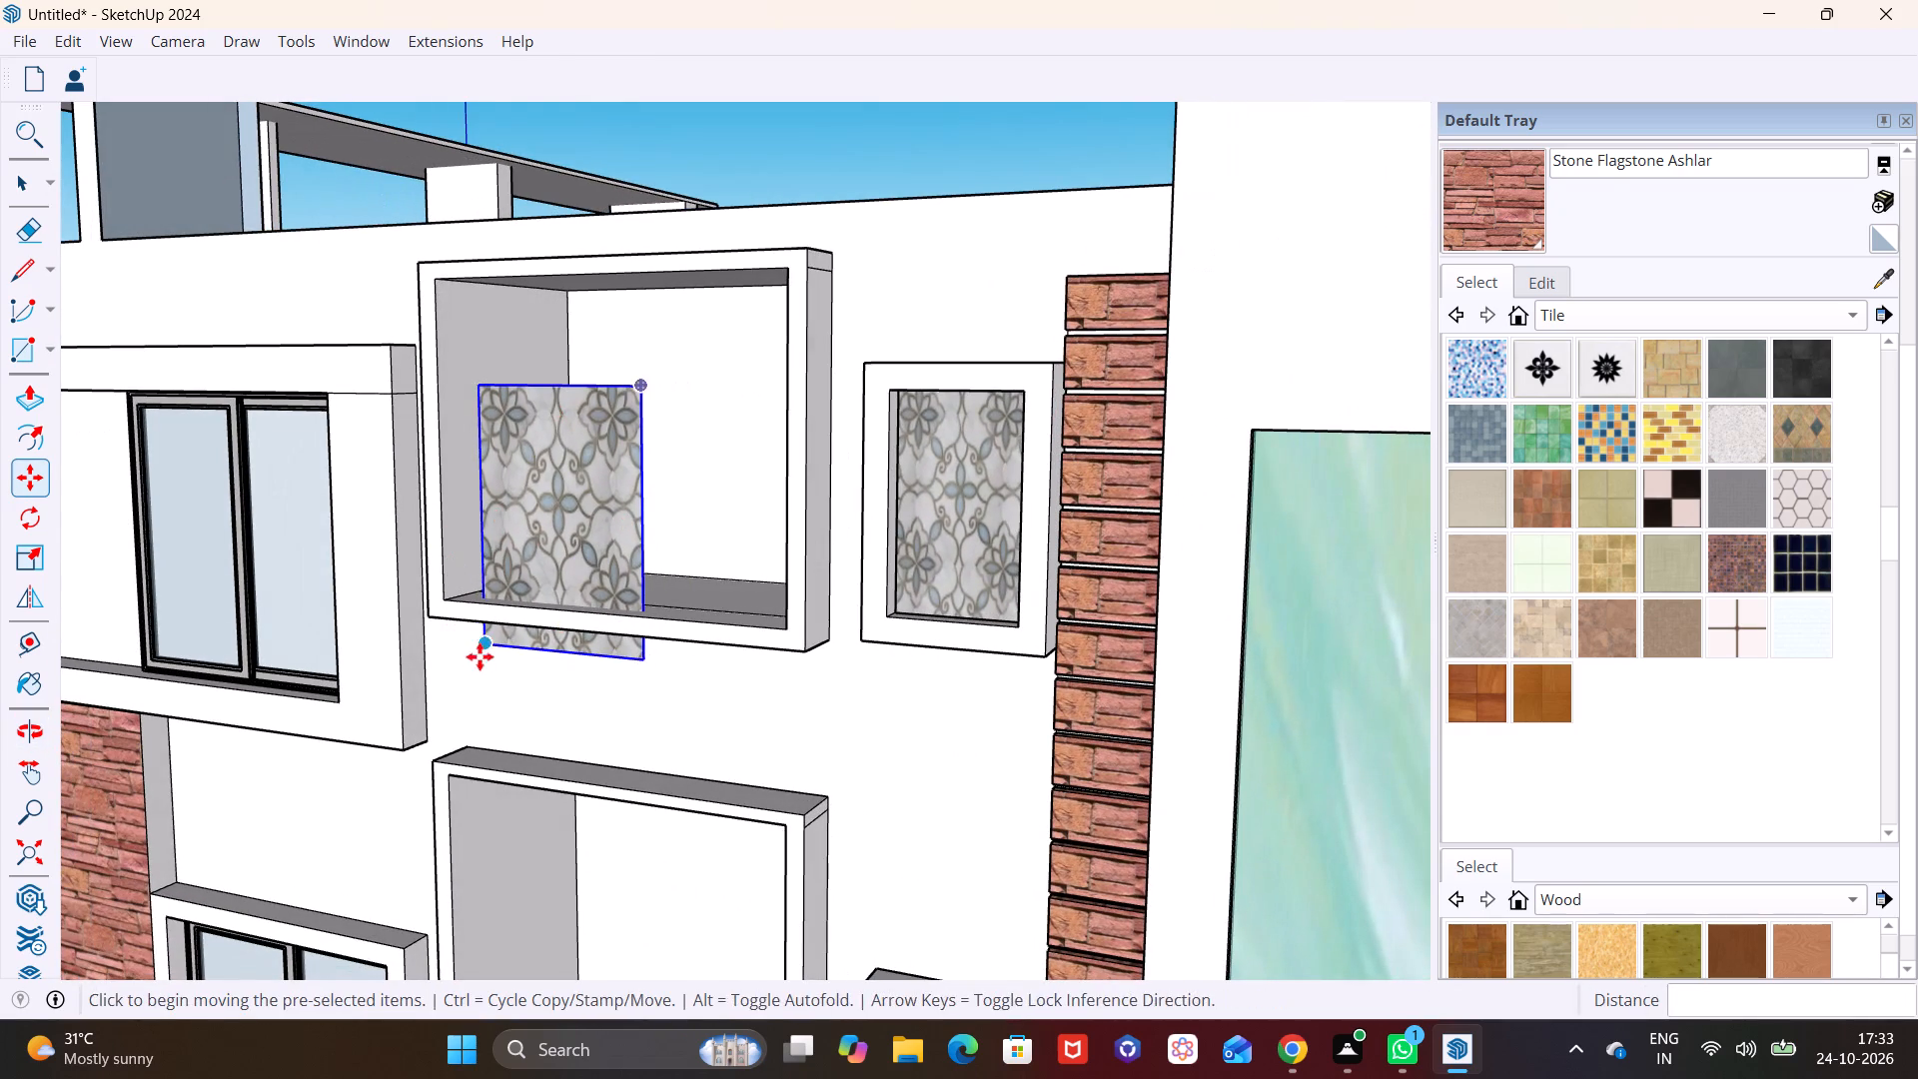
{"action": "left_click", "coordinate": [479, 654]}
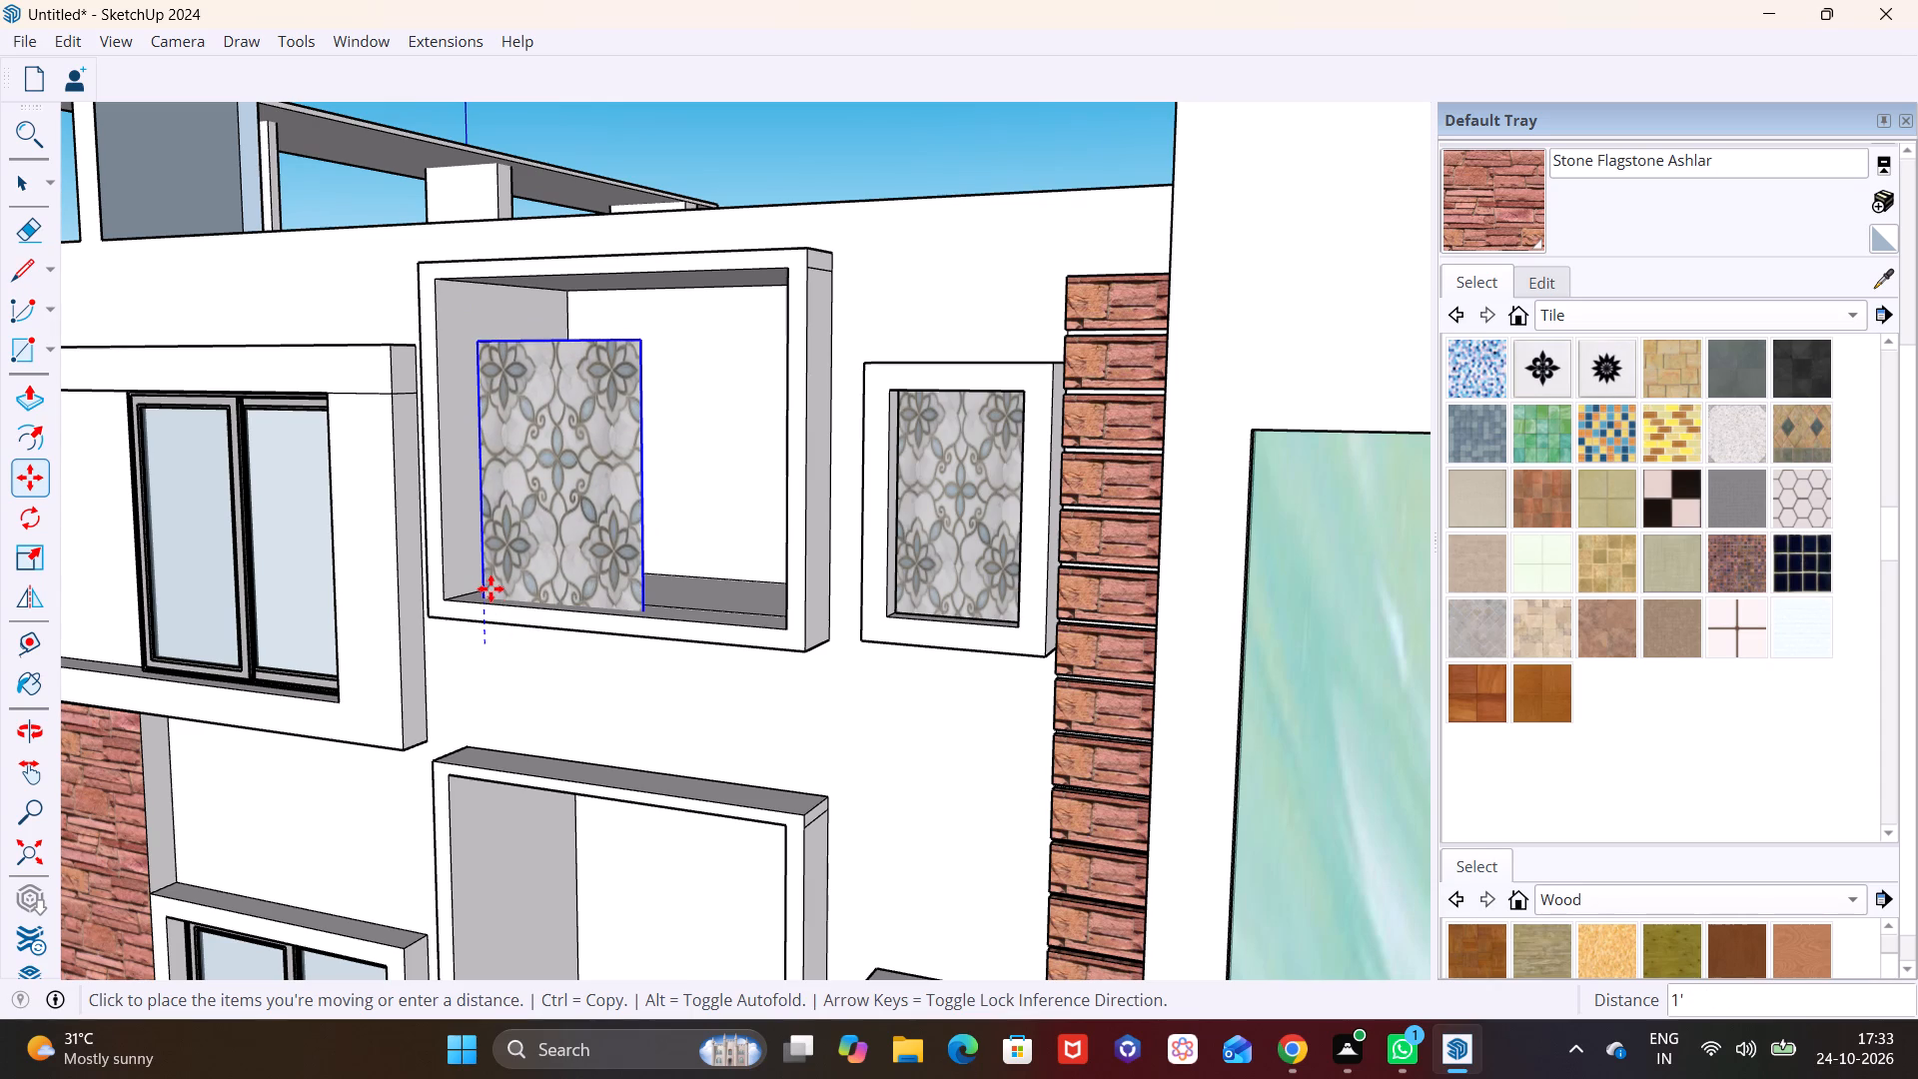
{"action": "left_click", "coordinate": [501, 577]}
{"action": "key", "text": "space"}
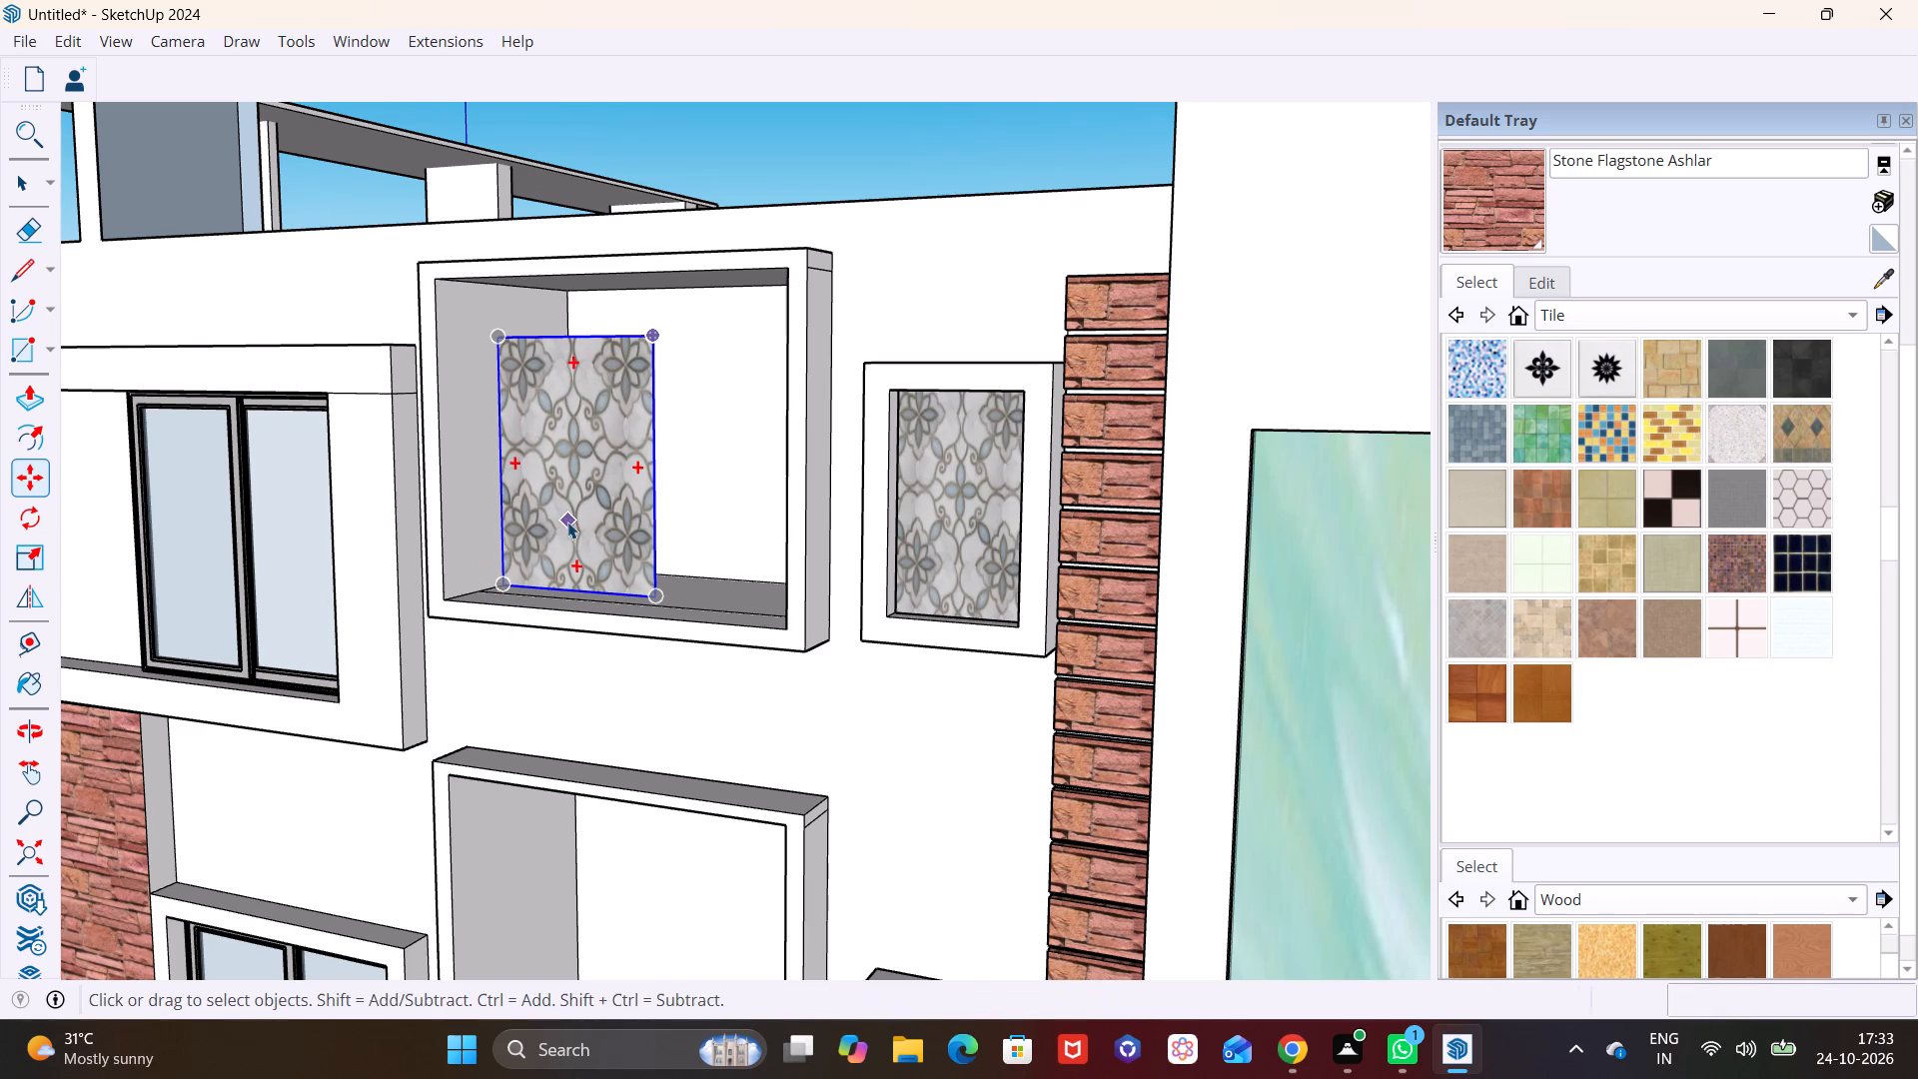
Scale the patterned panel to fill the top-floor opening, about 2.03 in width and 1.21 in height.
{"action": "left_click", "coordinate": [574, 518]}
{"action": "left_click", "coordinate": [34, 542]}
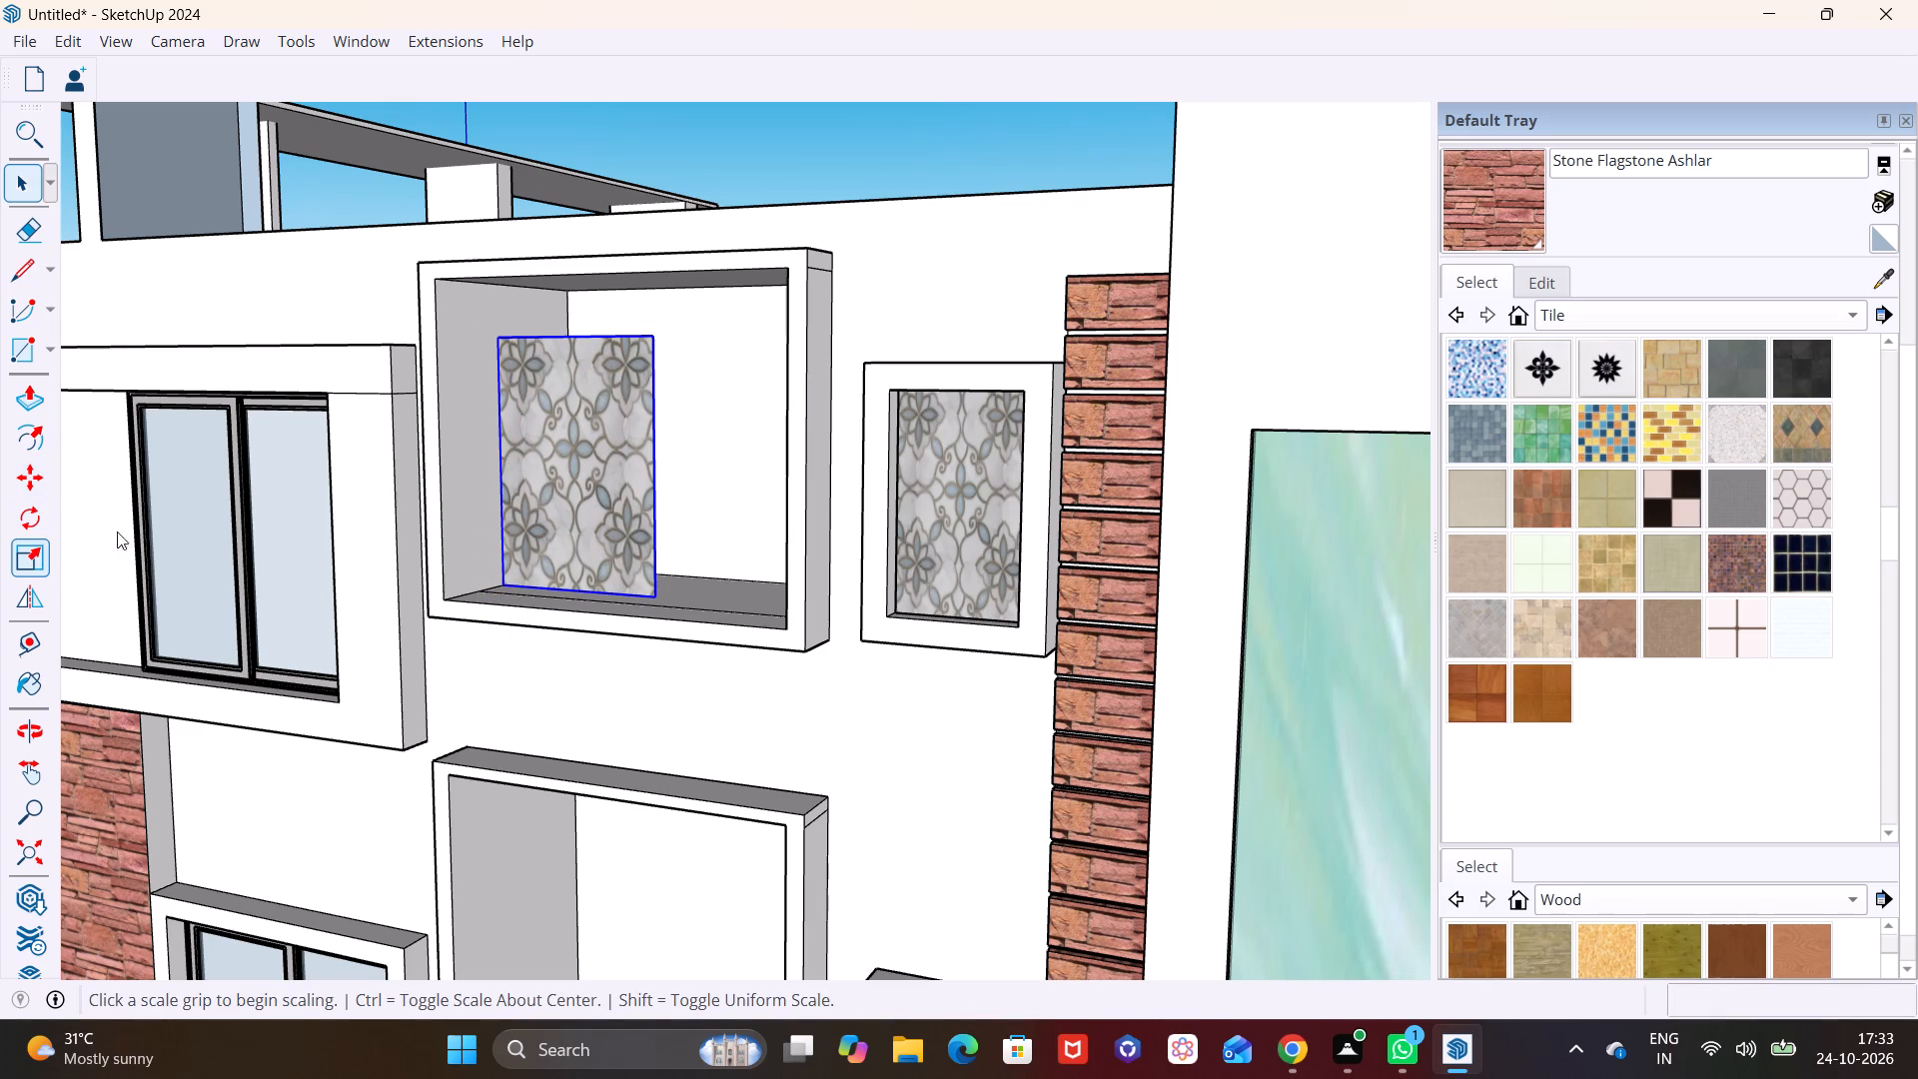
{"action": "left_click", "coordinate": [654, 470]}
{"action": "left_click", "coordinate": [789, 472]}
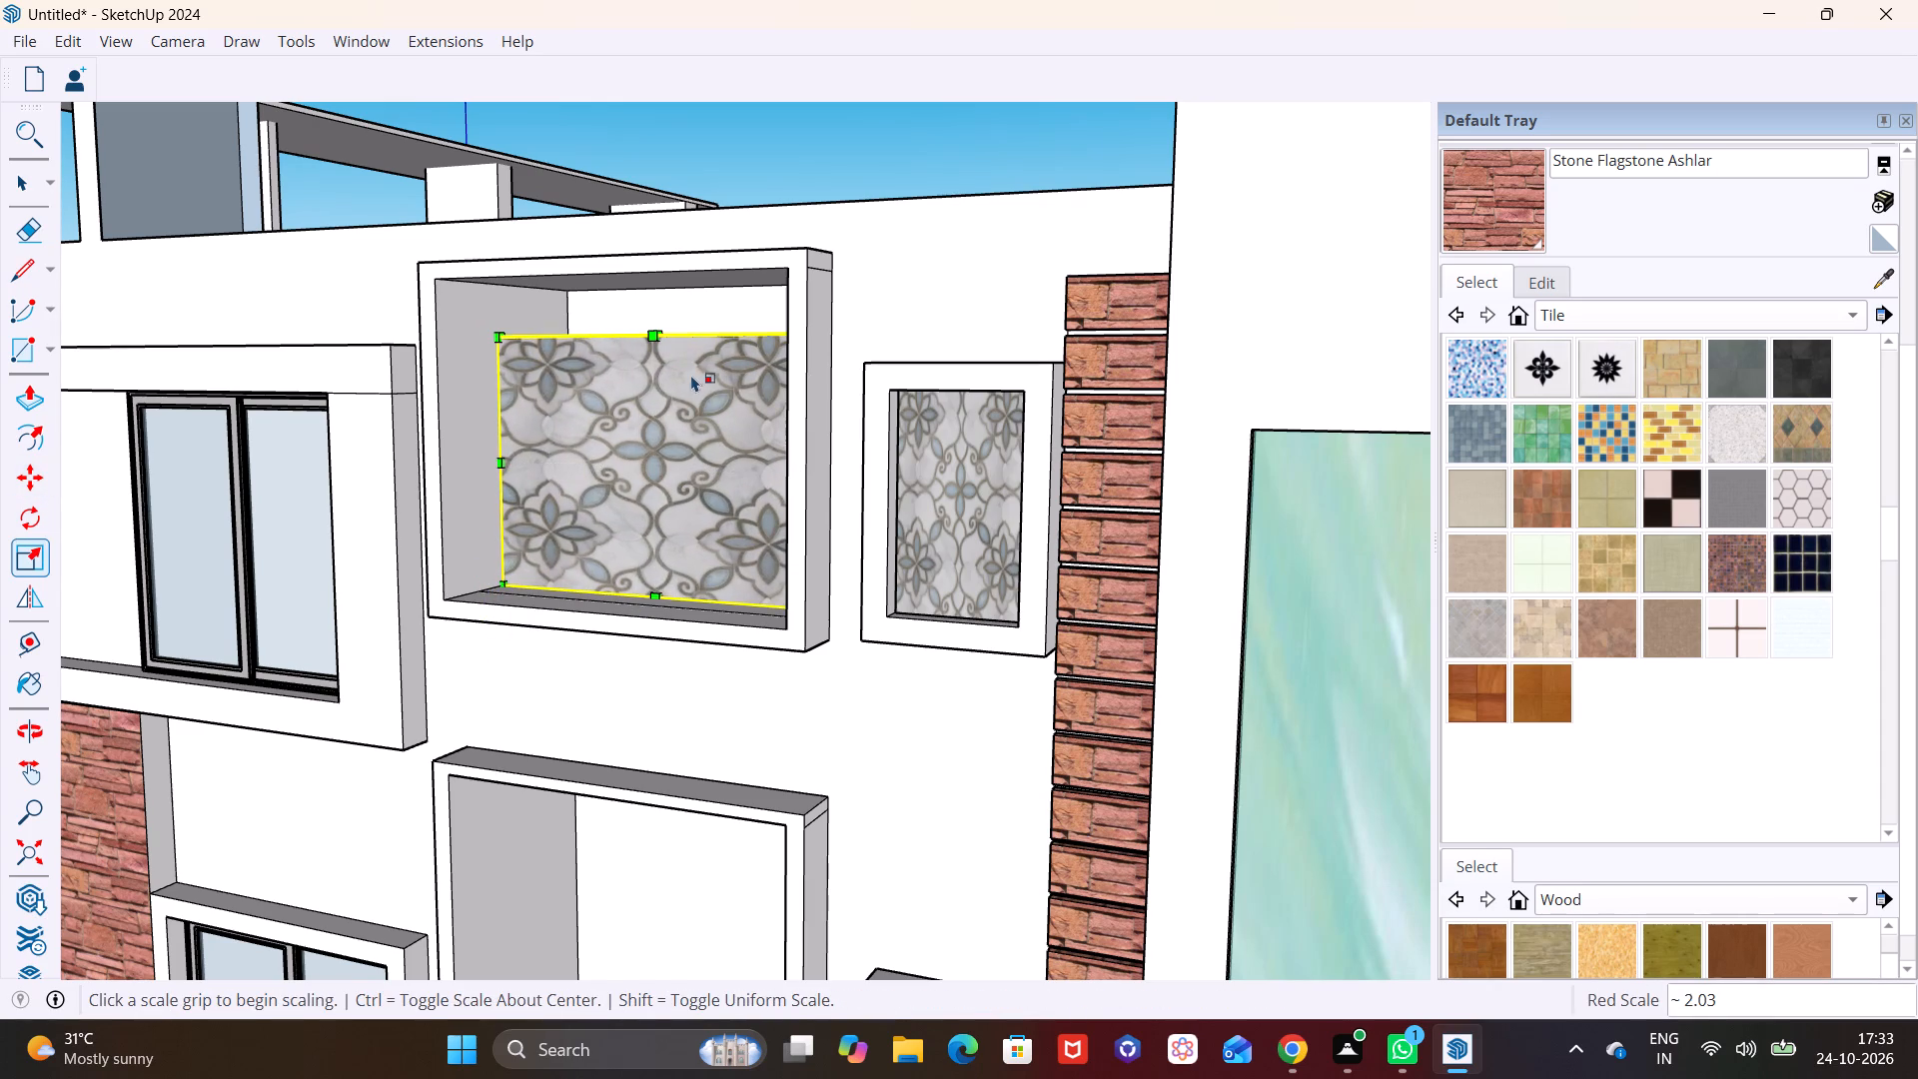
{"action": "left_click", "coordinate": [655, 337]}
{"action": "left_click", "coordinate": [651, 282]}
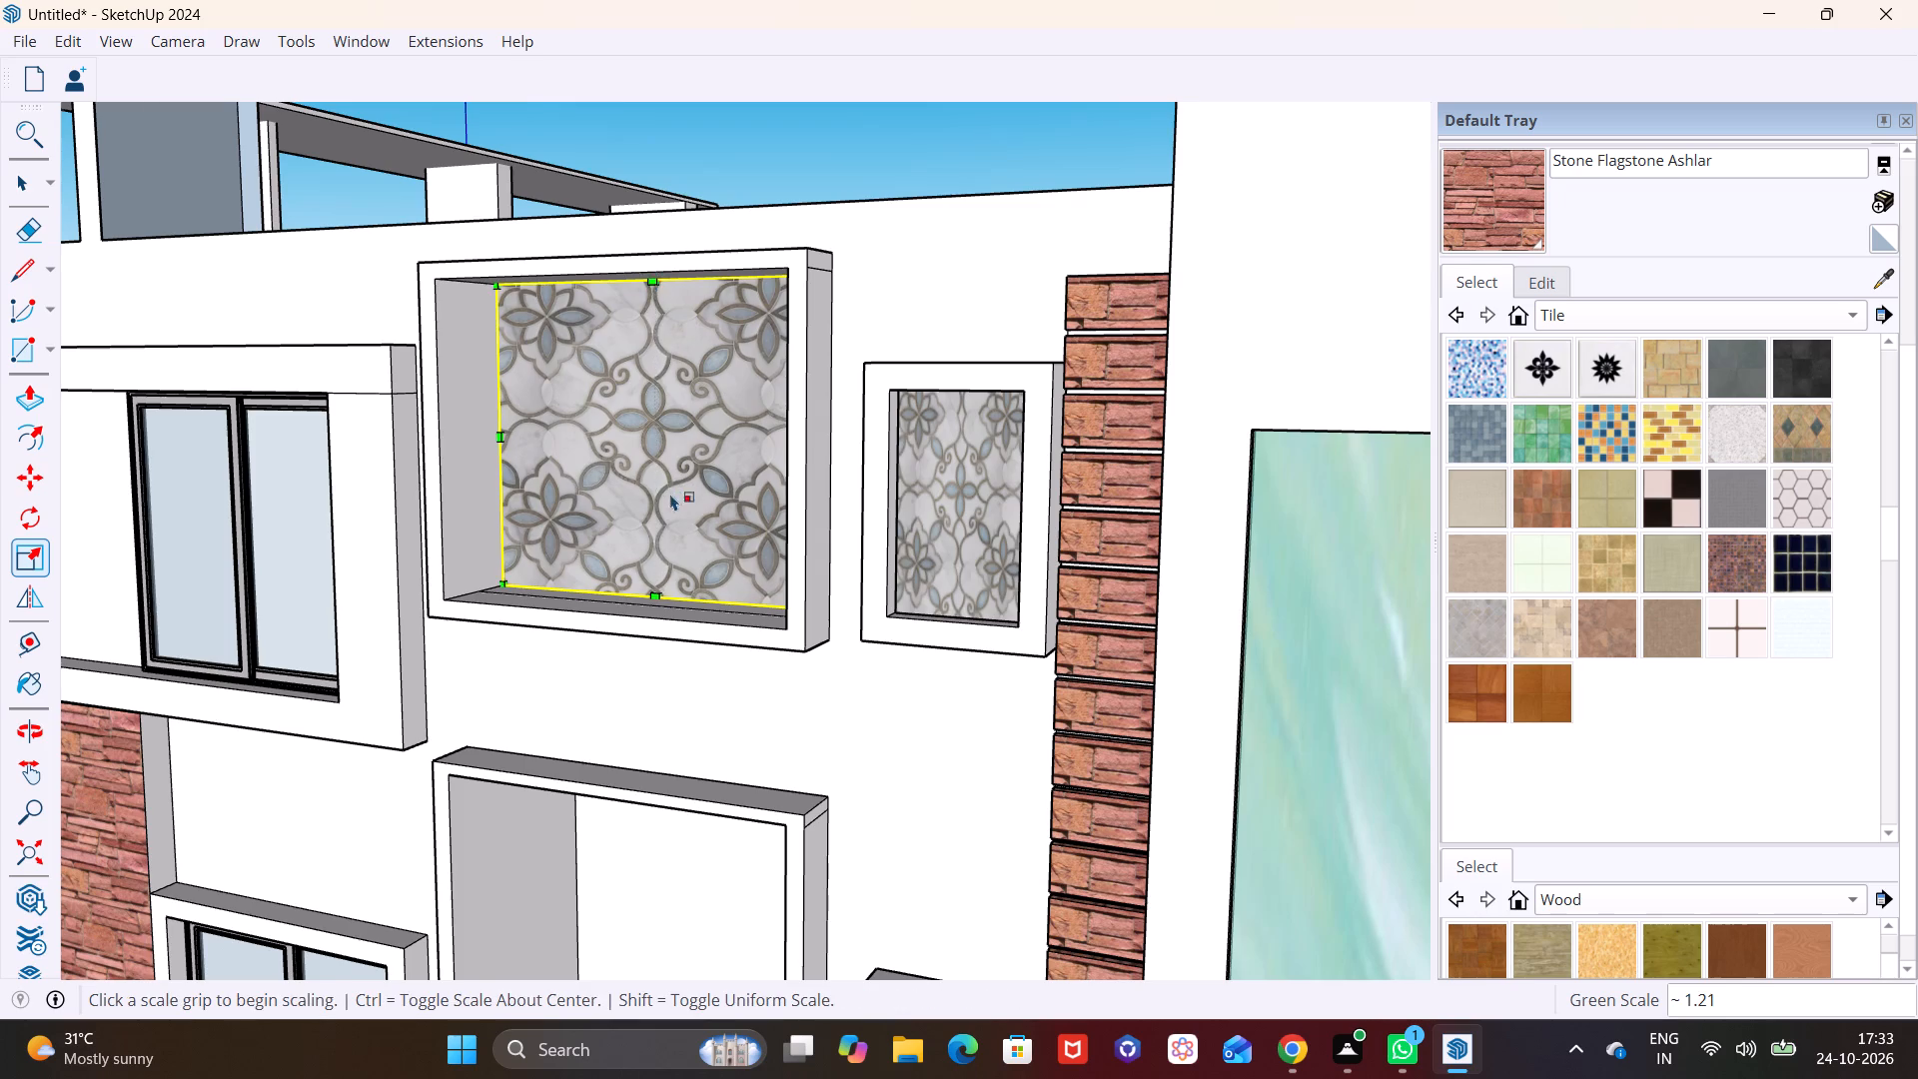
{"action": "scroll", "coordinate": [670, 500], "scroll_direction": "down", "scroll_amount": 5}
{"action": "middle_click_drag", "start_coordinate": [682, 570], "coordinate": [621, 407], "text": "shift"}
{"action": "key", "text": "space"}
Copy the enlarged patterned panel straight down to the large framed opening one floor below.
{"action": "middle_click_drag", "start_coordinate": [520, 341], "coordinate": [822, 371]}
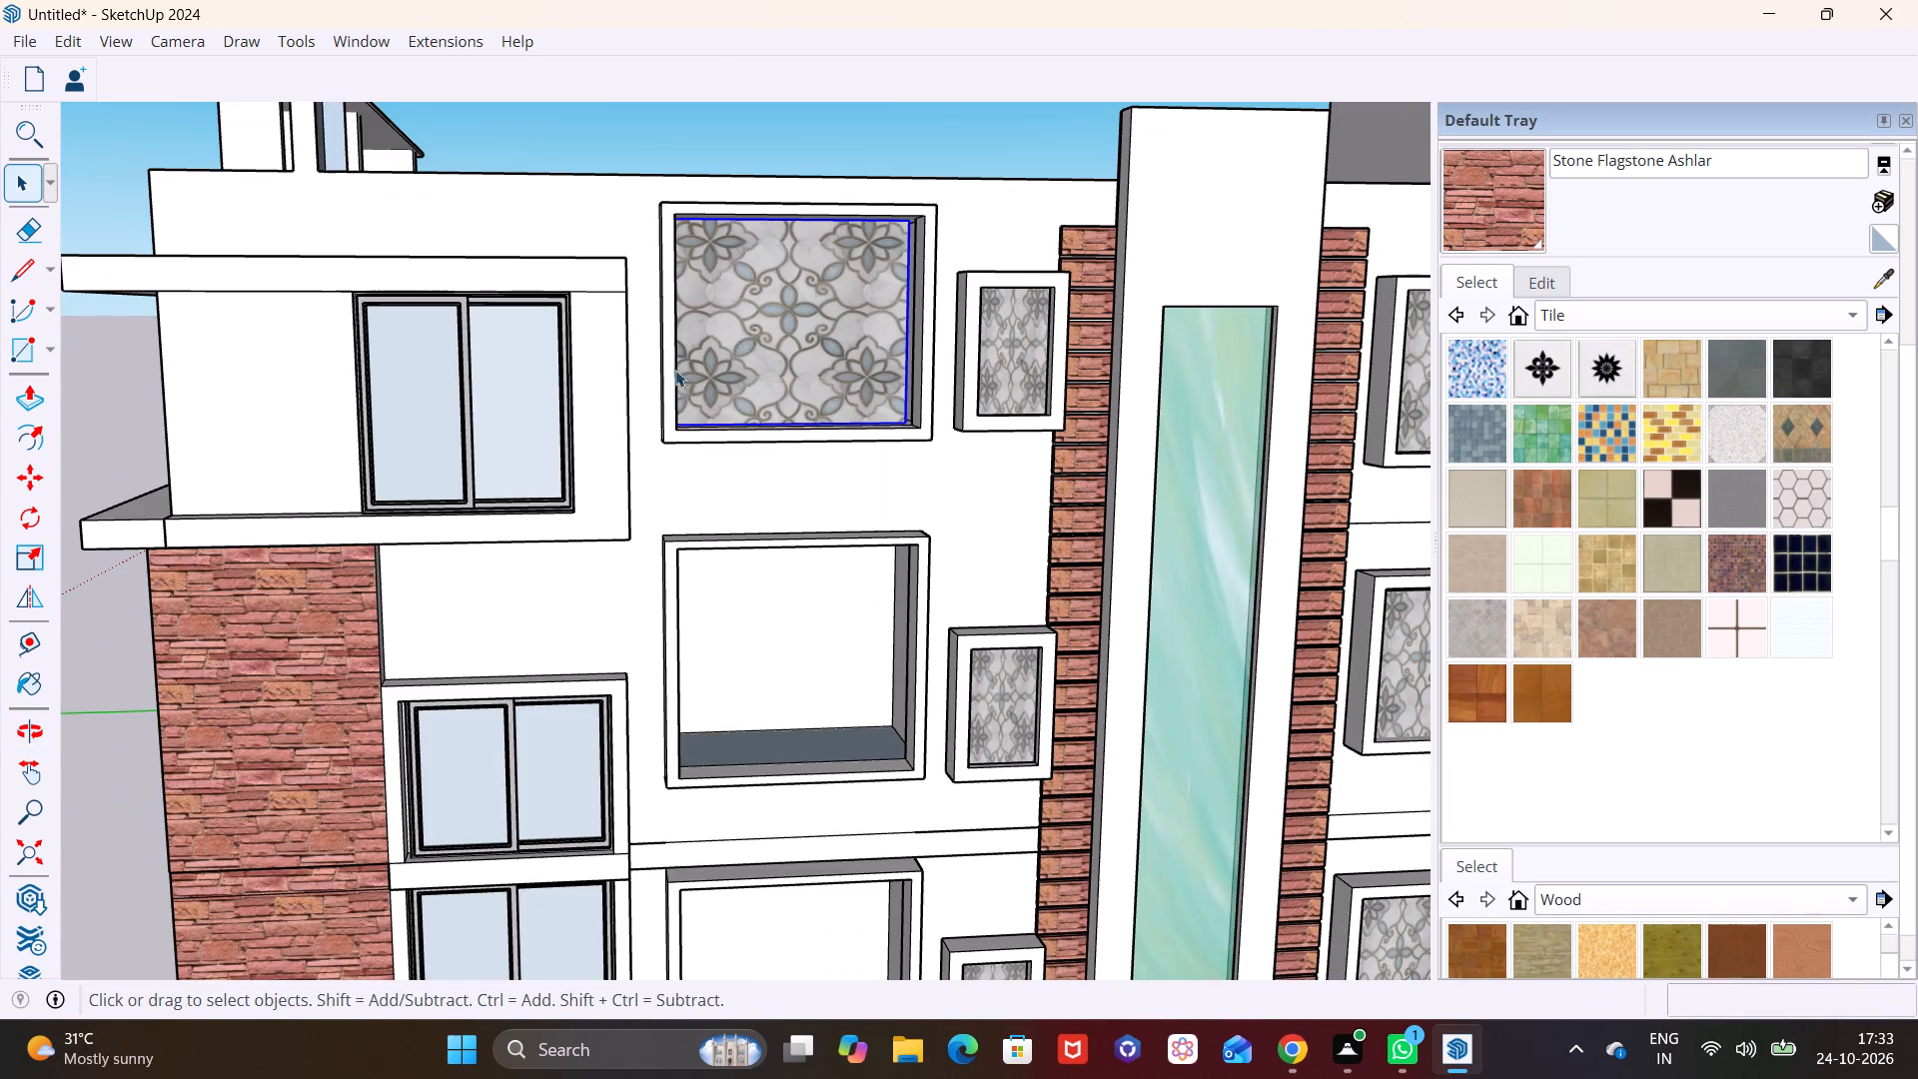
{"action": "scroll", "coordinate": [686, 344], "scroll_direction": "up", "scroll_amount": 4}
{"action": "middle_click_drag", "start_coordinate": [750, 348], "coordinate": [592, 351]}
{"action": "scroll", "coordinate": [658, 384], "scroll_direction": "down", "scroll_amount": 1}
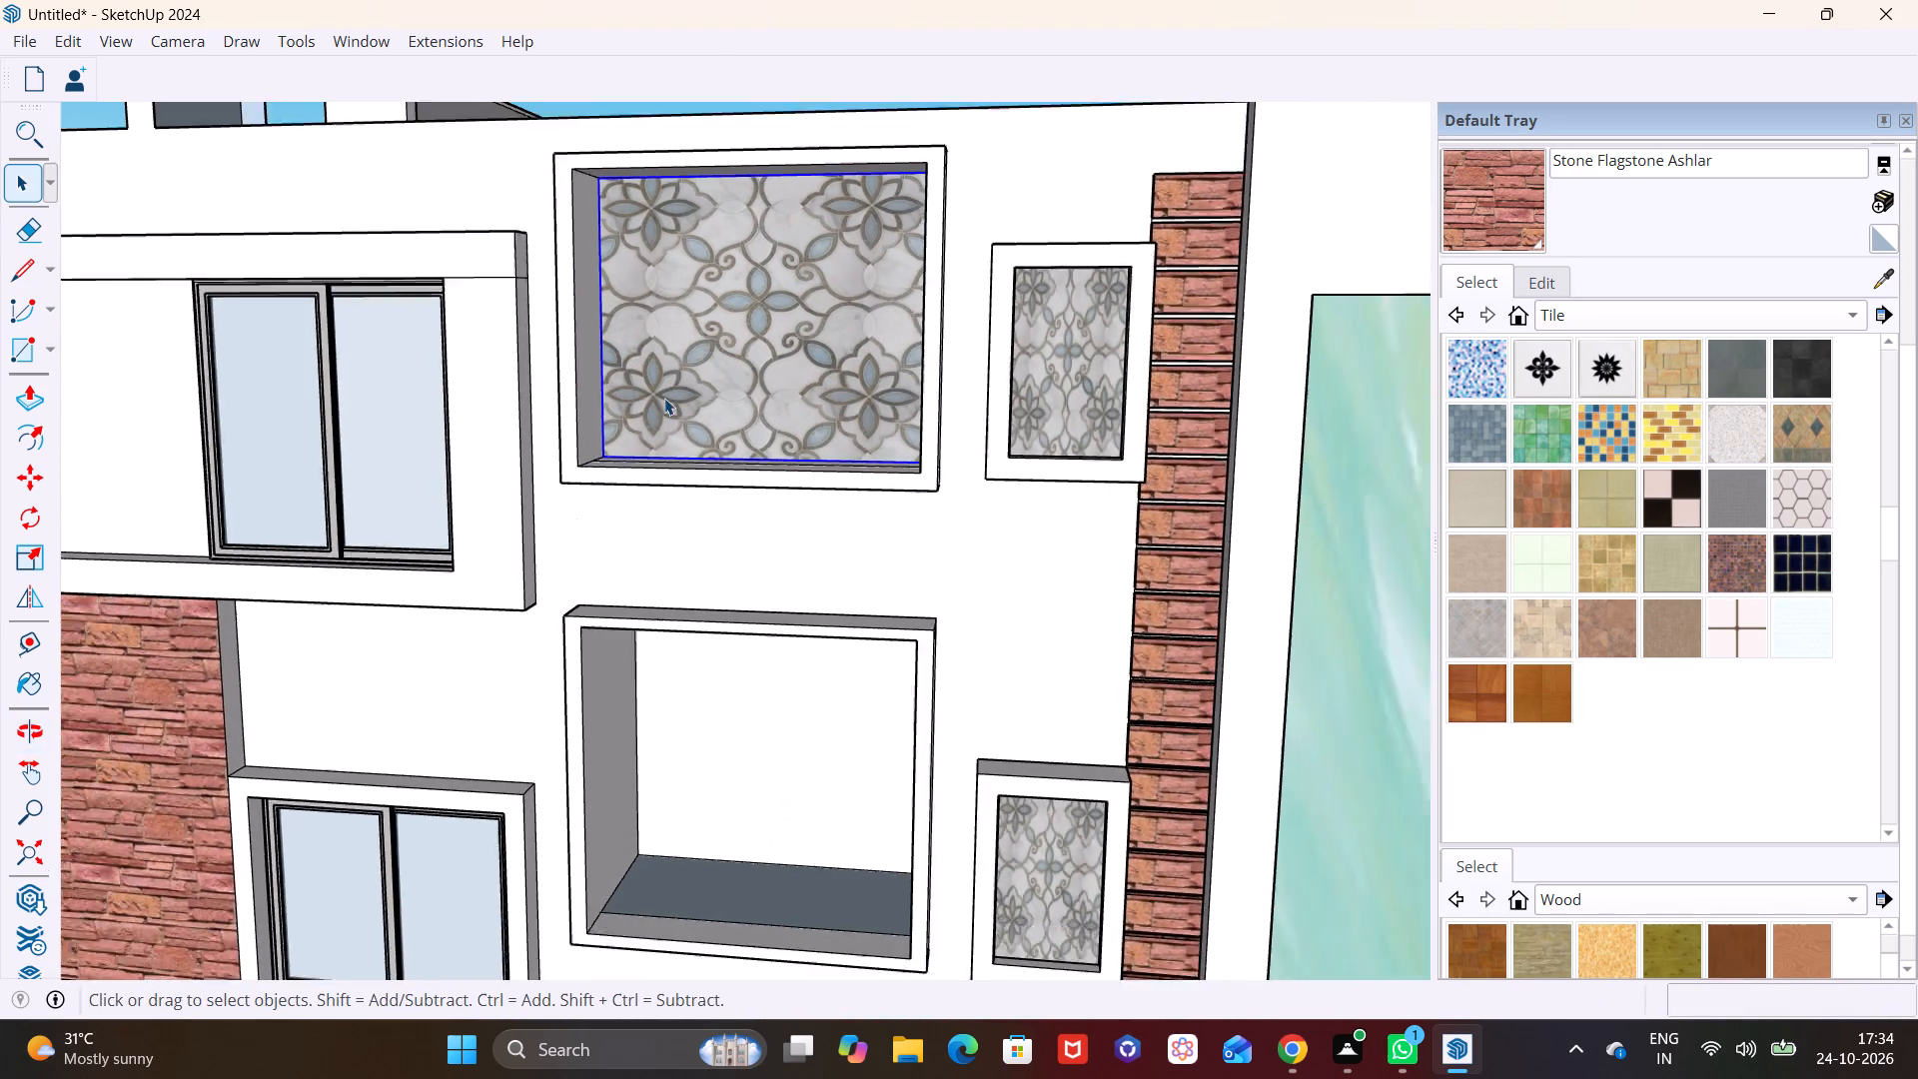
{"action": "scroll", "coordinate": [664, 398], "scroll_direction": "down", "scroll_amount": 7}
{"action": "left_click", "coordinate": [713, 380], "text": "shift"}
{"action": "key", "text": "m"}
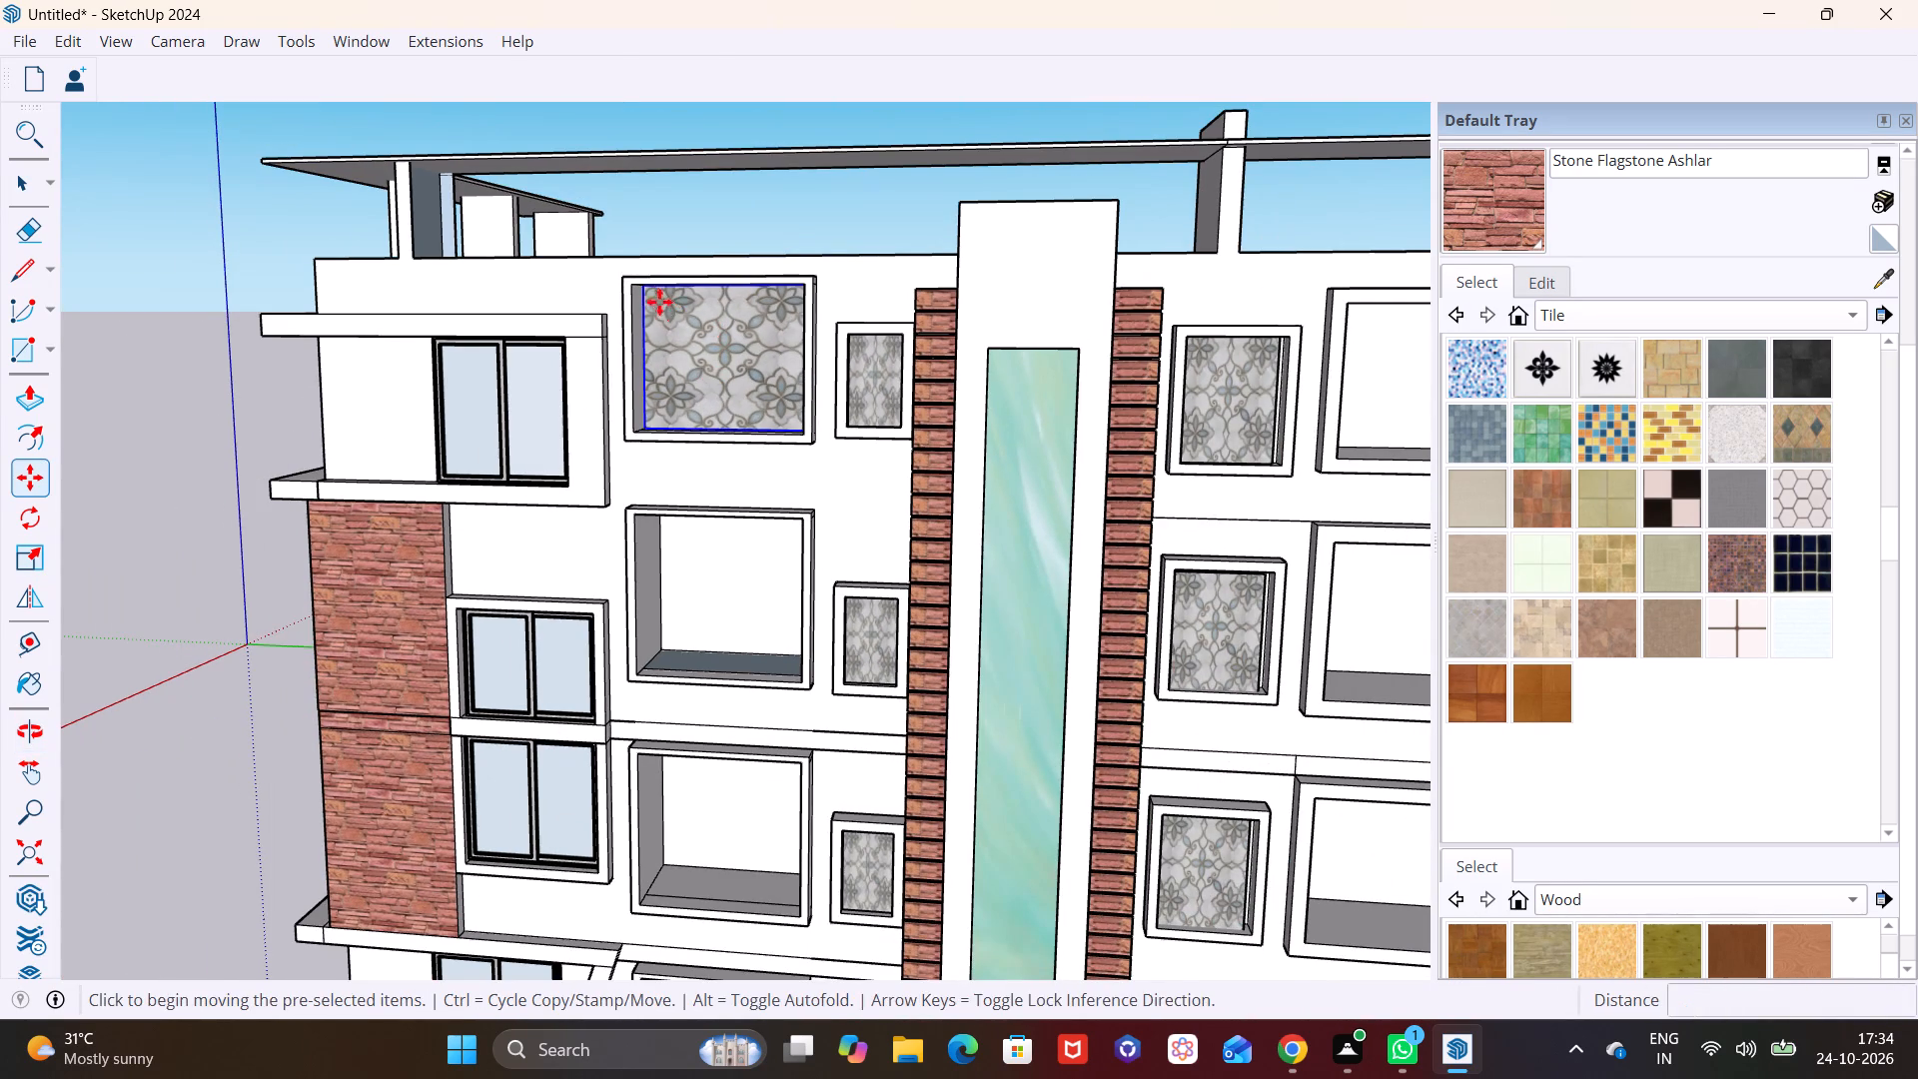
{"action": "left_click", "coordinate": [653, 295]}
{"action": "middle_click_drag", "start_coordinate": [673, 579], "coordinate": [644, 471], "text": "shift"}
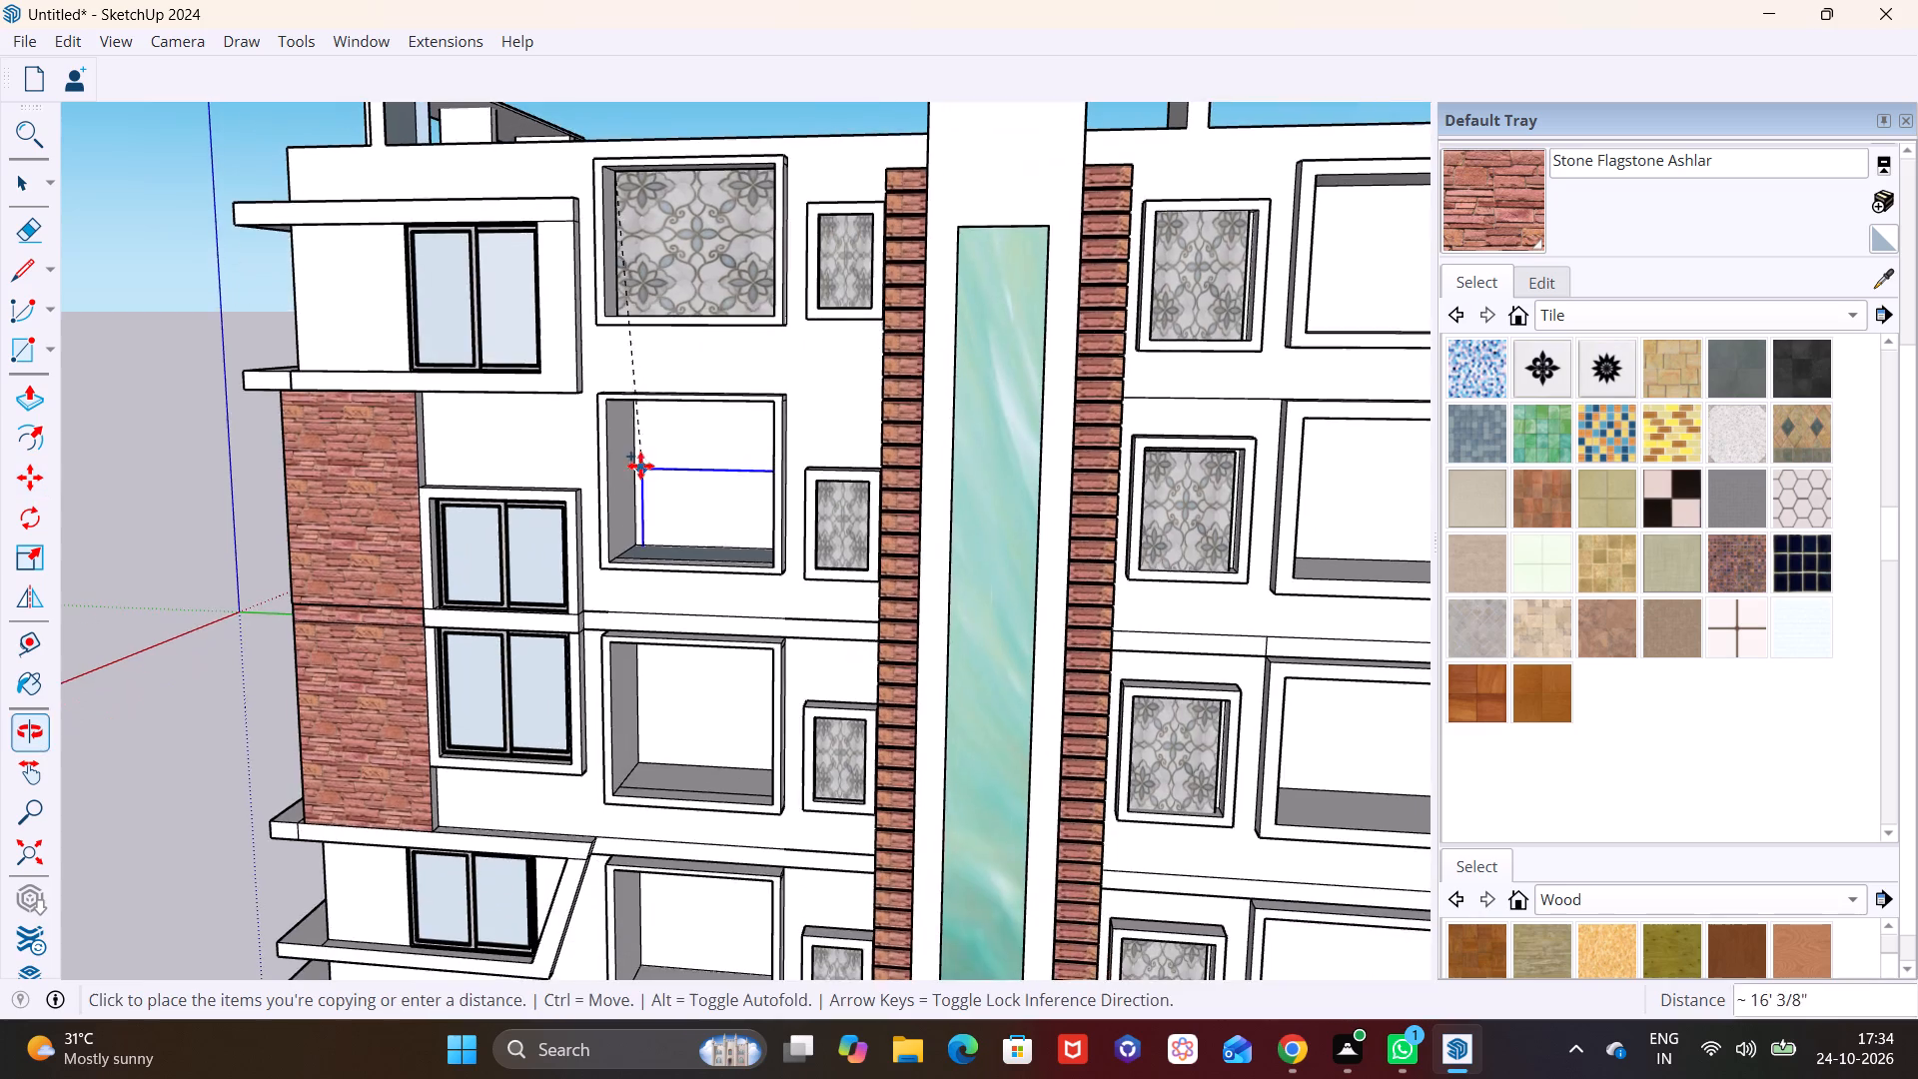
{"action": "scroll", "coordinate": [633, 464], "scroll_direction": "up", "scroll_amount": 3}
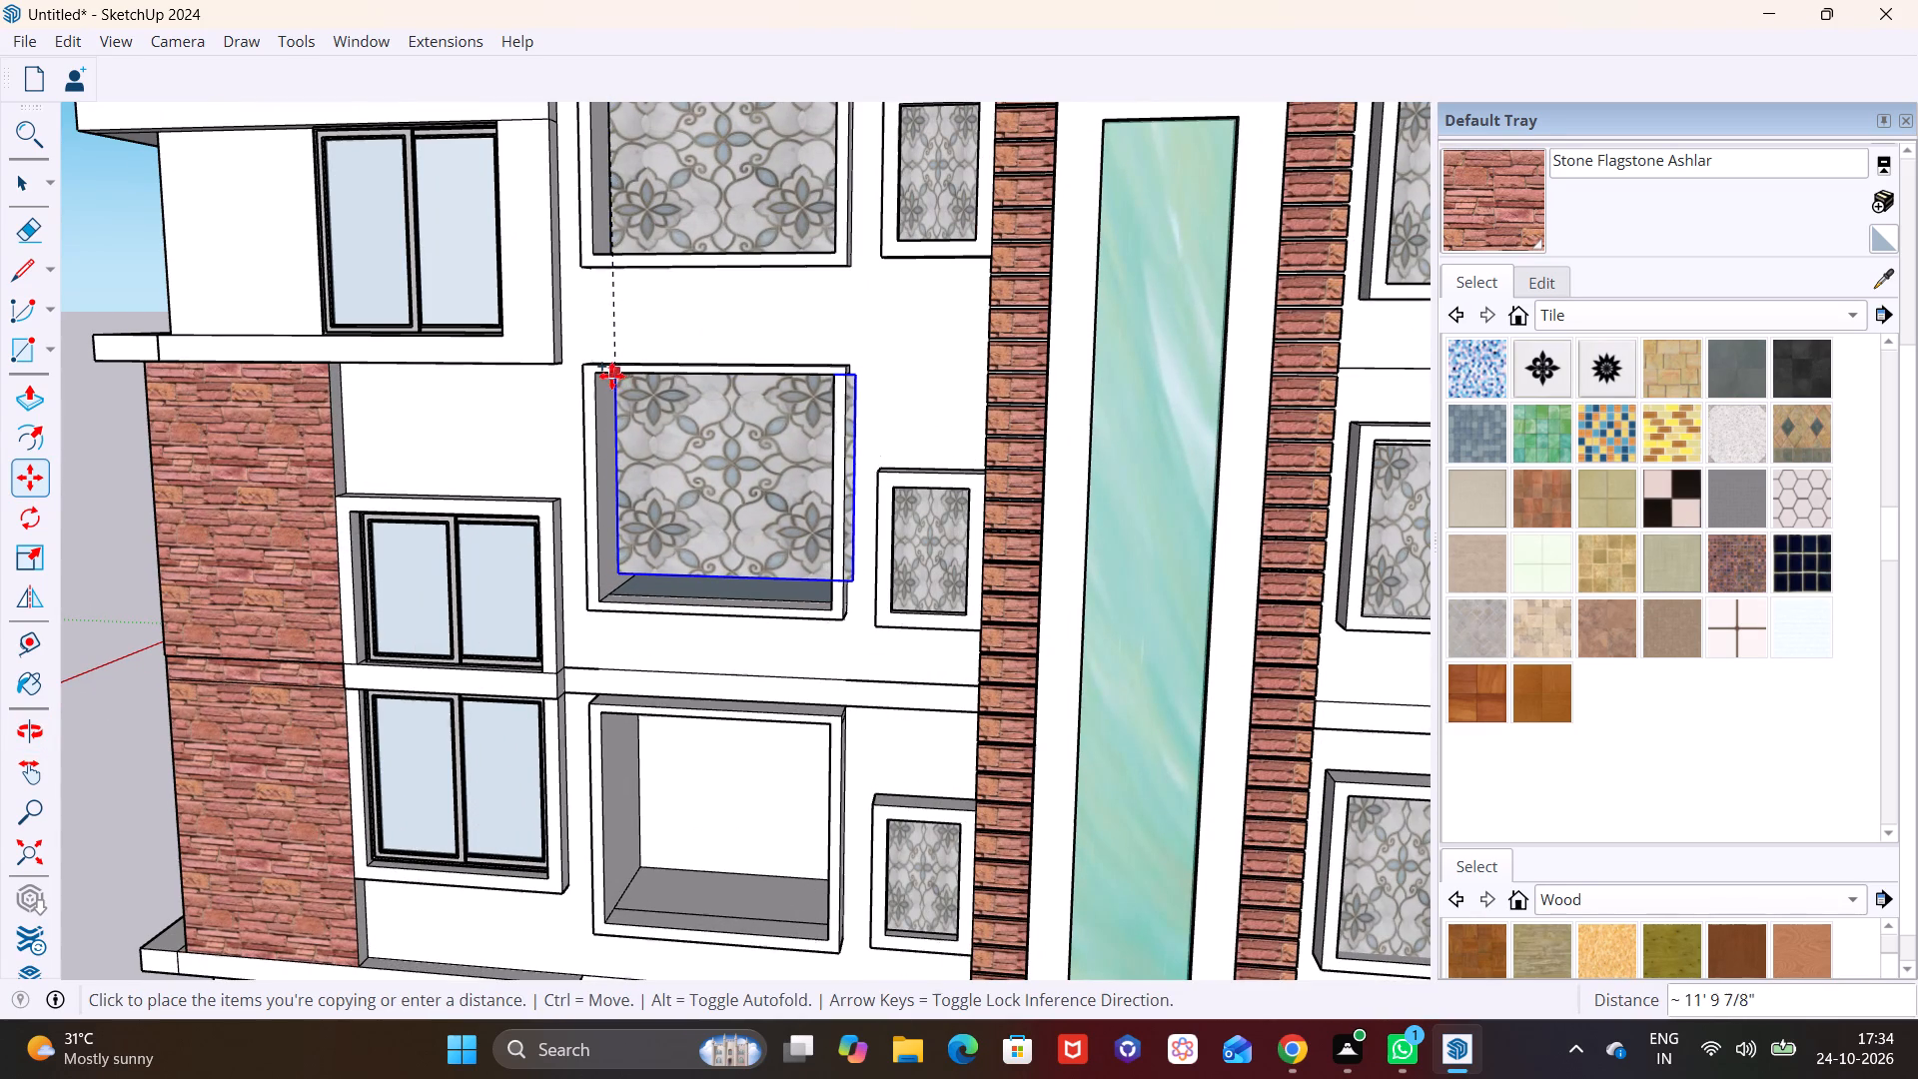
{"action": "left_click", "coordinate": [607, 376]}
Move the new panel about 1' 11 1/4" so it sits inside the frame of the second opening from the top.
{"action": "middle_click_drag", "start_coordinate": [647, 498], "coordinate": [428, 523]}
{"action": "scroll", "coordinate": [468, 519], "scroll_direction": "up", "scroll_amount": 3}
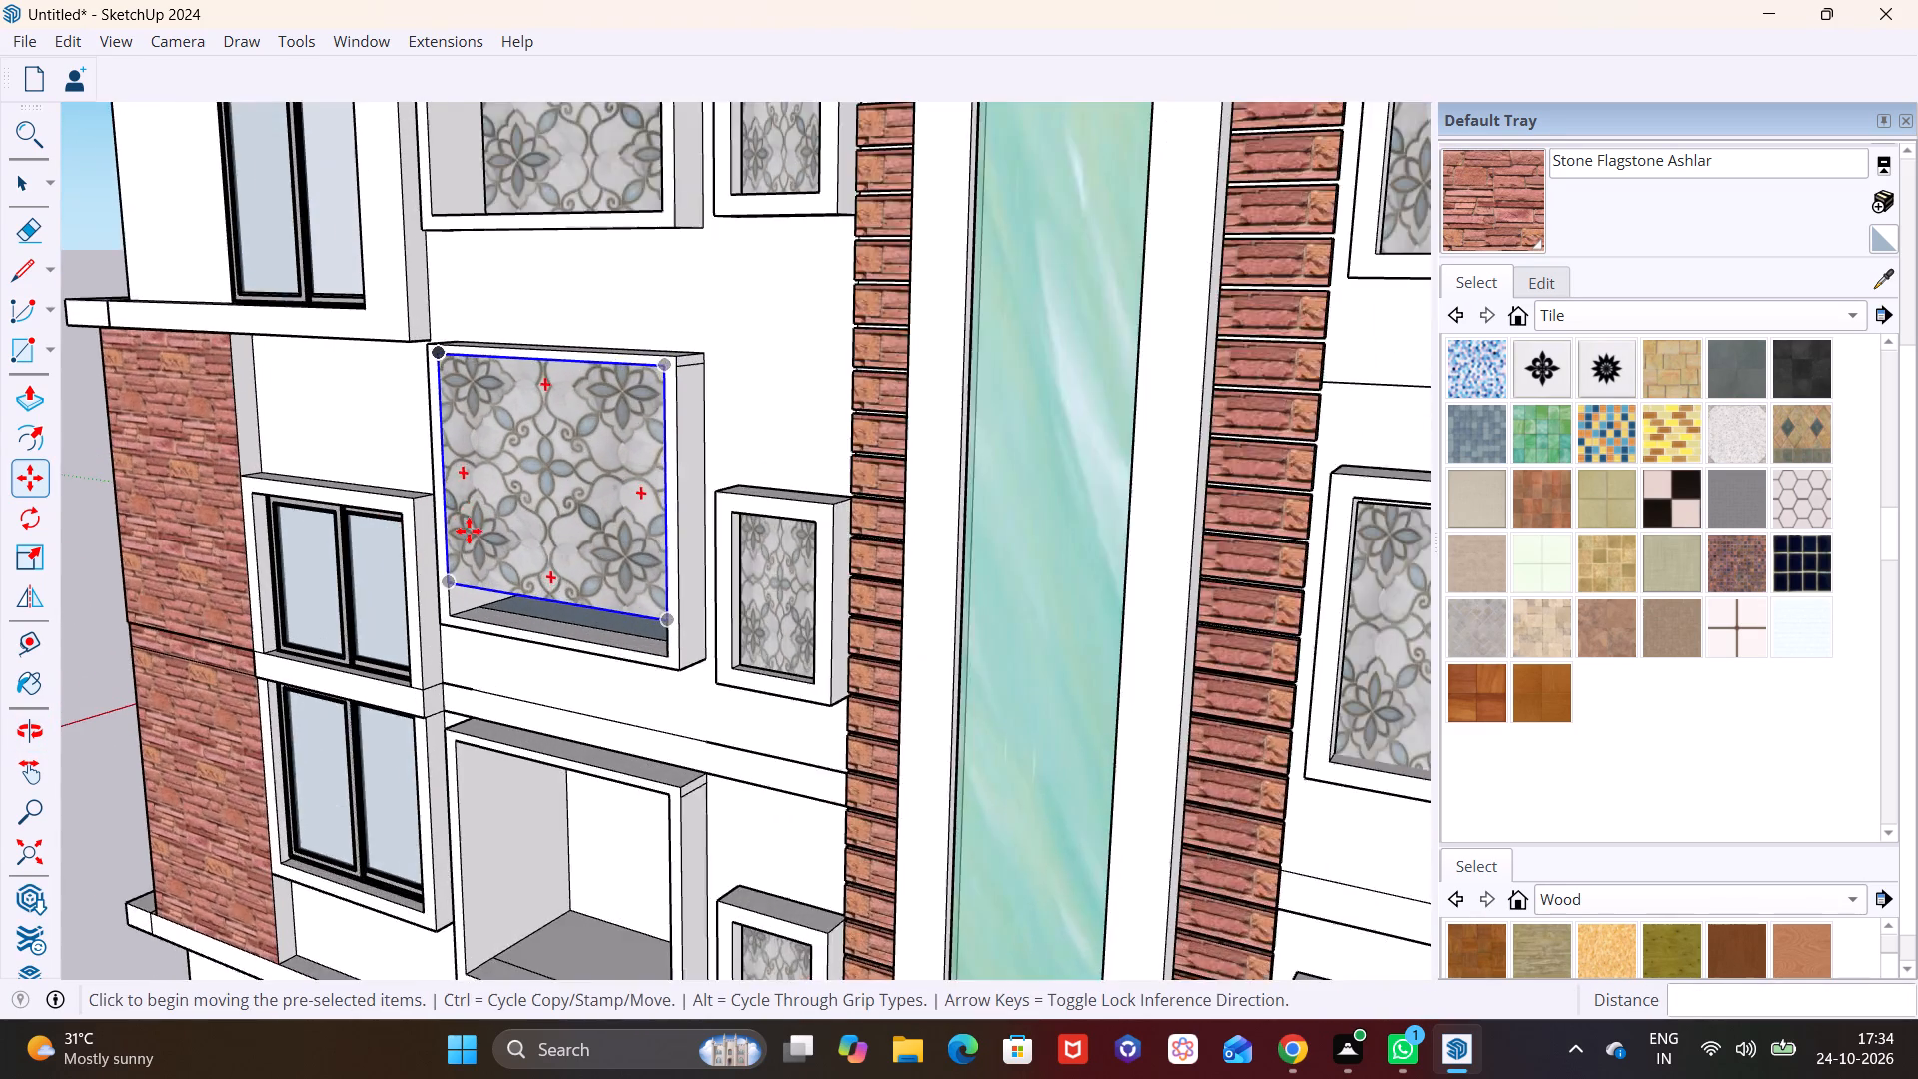
{"action": "scroll", "coordinate": [469, 531], "scroll_direction": "up", "scroll_amount": 2}
{"action": "left_click", "coordinate": [447, 601]}
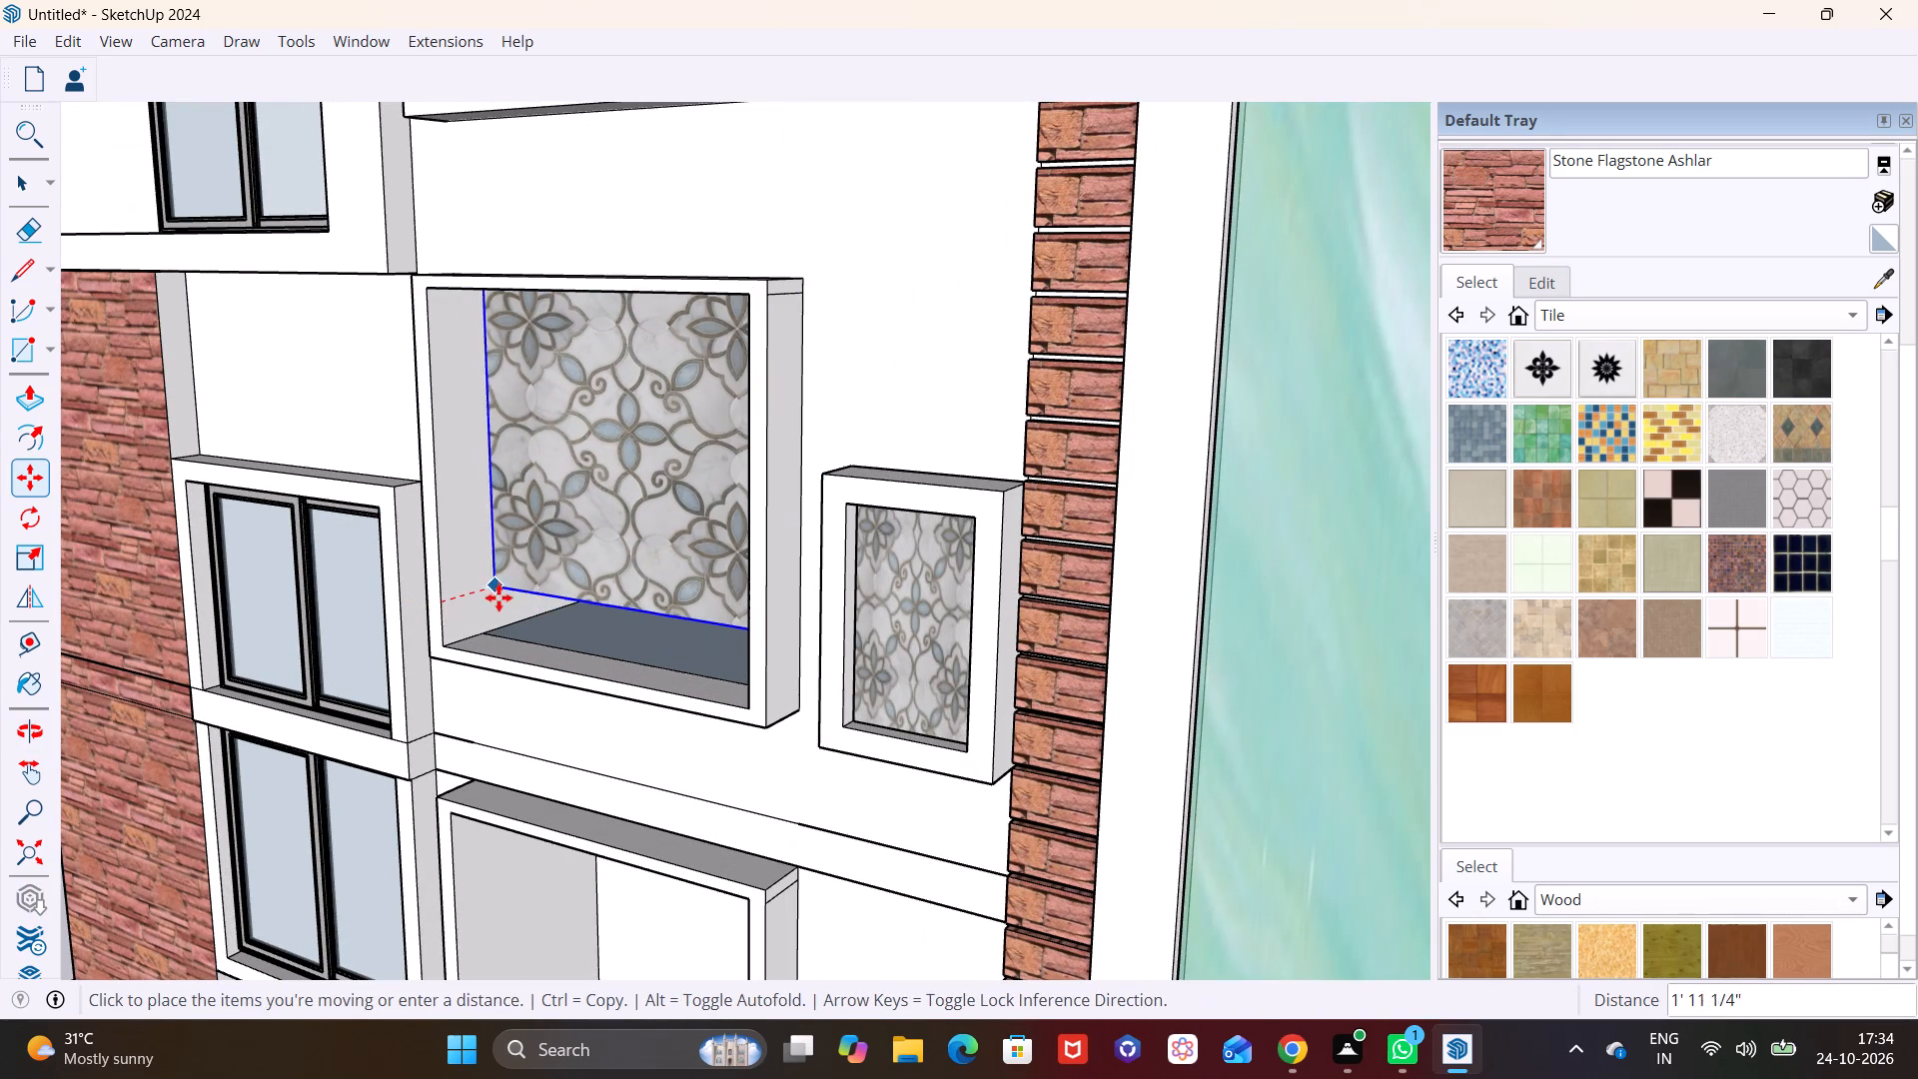
{"action": "left_click", "coordinate": [497, 596]}
{"action": "scroll", "coordinate": [506, 603], "scroll_direction": "up", "scroll_amount": 1}
{"action": "middle_click_drag", "start_coordinate": [506, 603], "coordinate": [545, 510]}
{"action": "scroll", "coordinate": [536, 548], "scroll_direction": "down", "scroll_amount": 2}
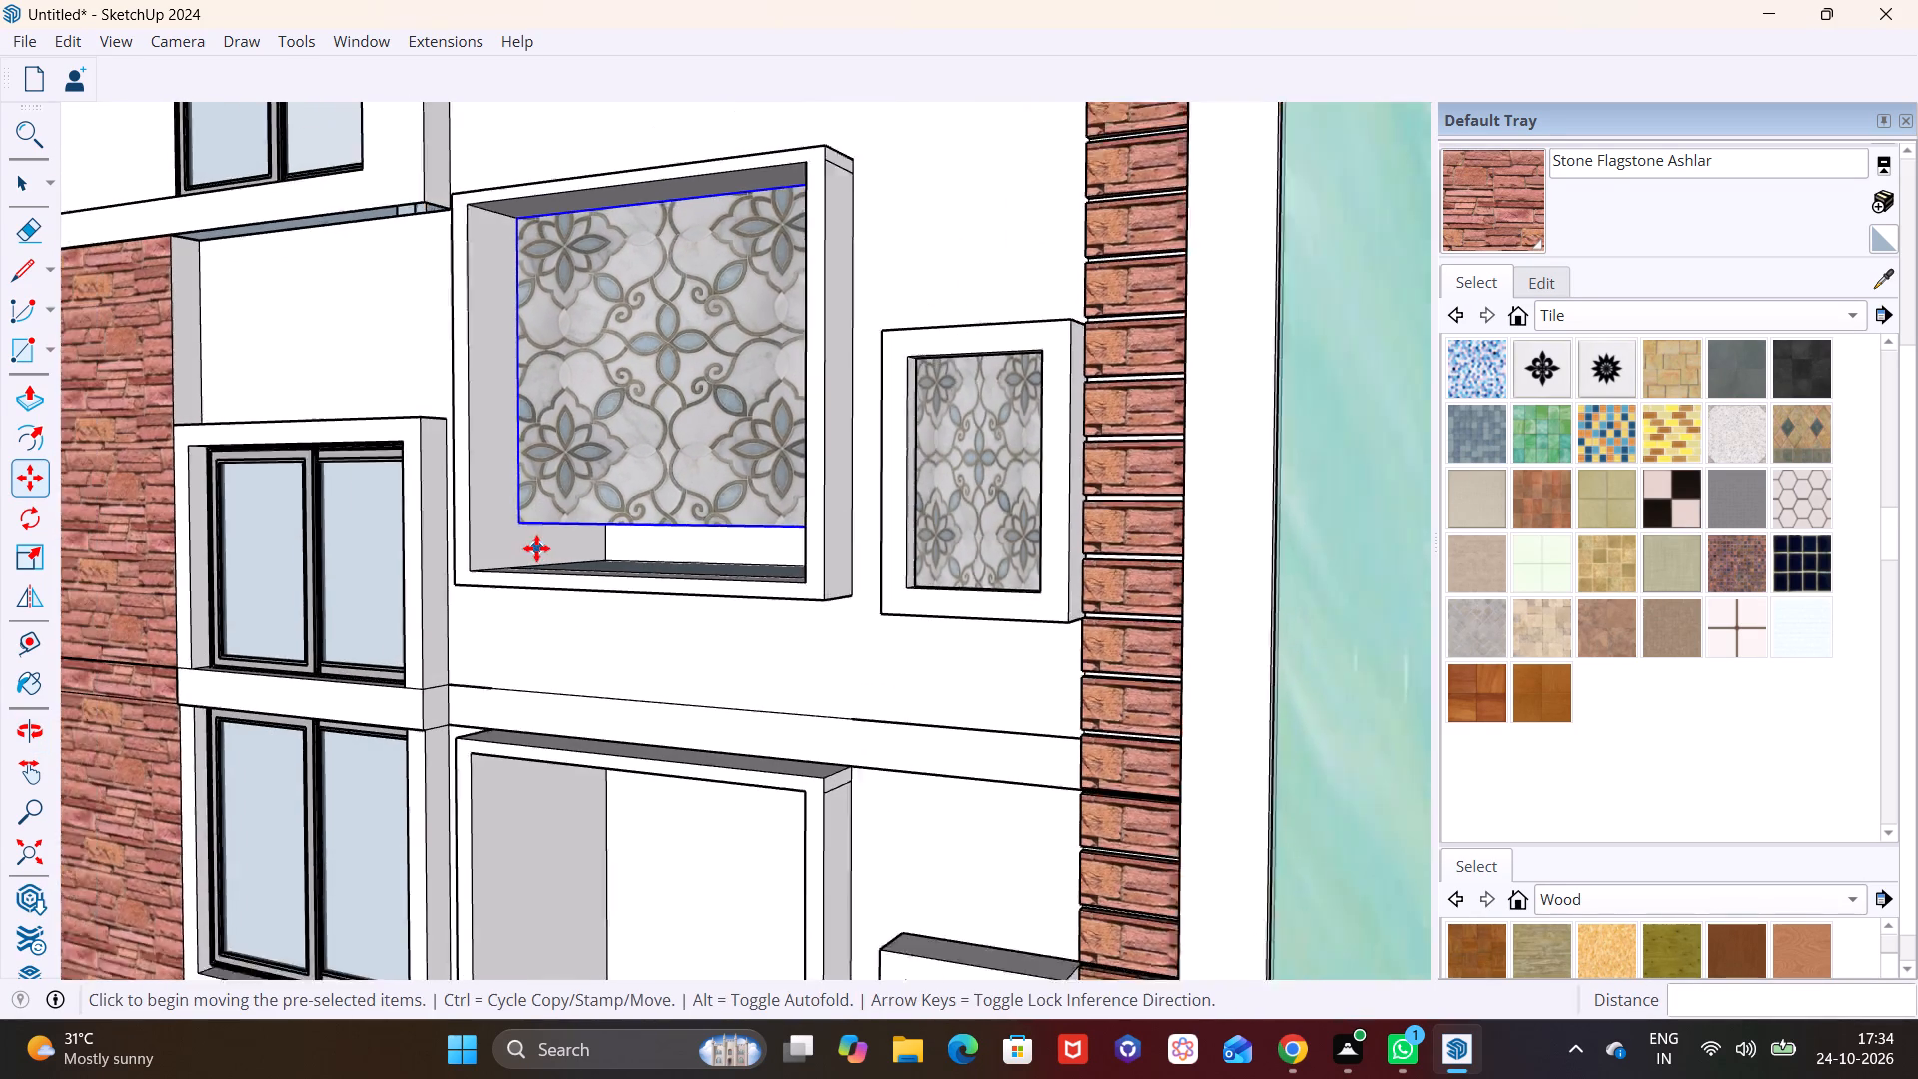
{"action": "scroll", "coordinate": [536, 548], "scroll_direction": "down", "scroll_amount": 1}
{"action": "key", "text": "space"}
Stretch the second panel's lower edge down to the sill of its opening.
{"action": "left_click", "coordinate": [643, 524]}
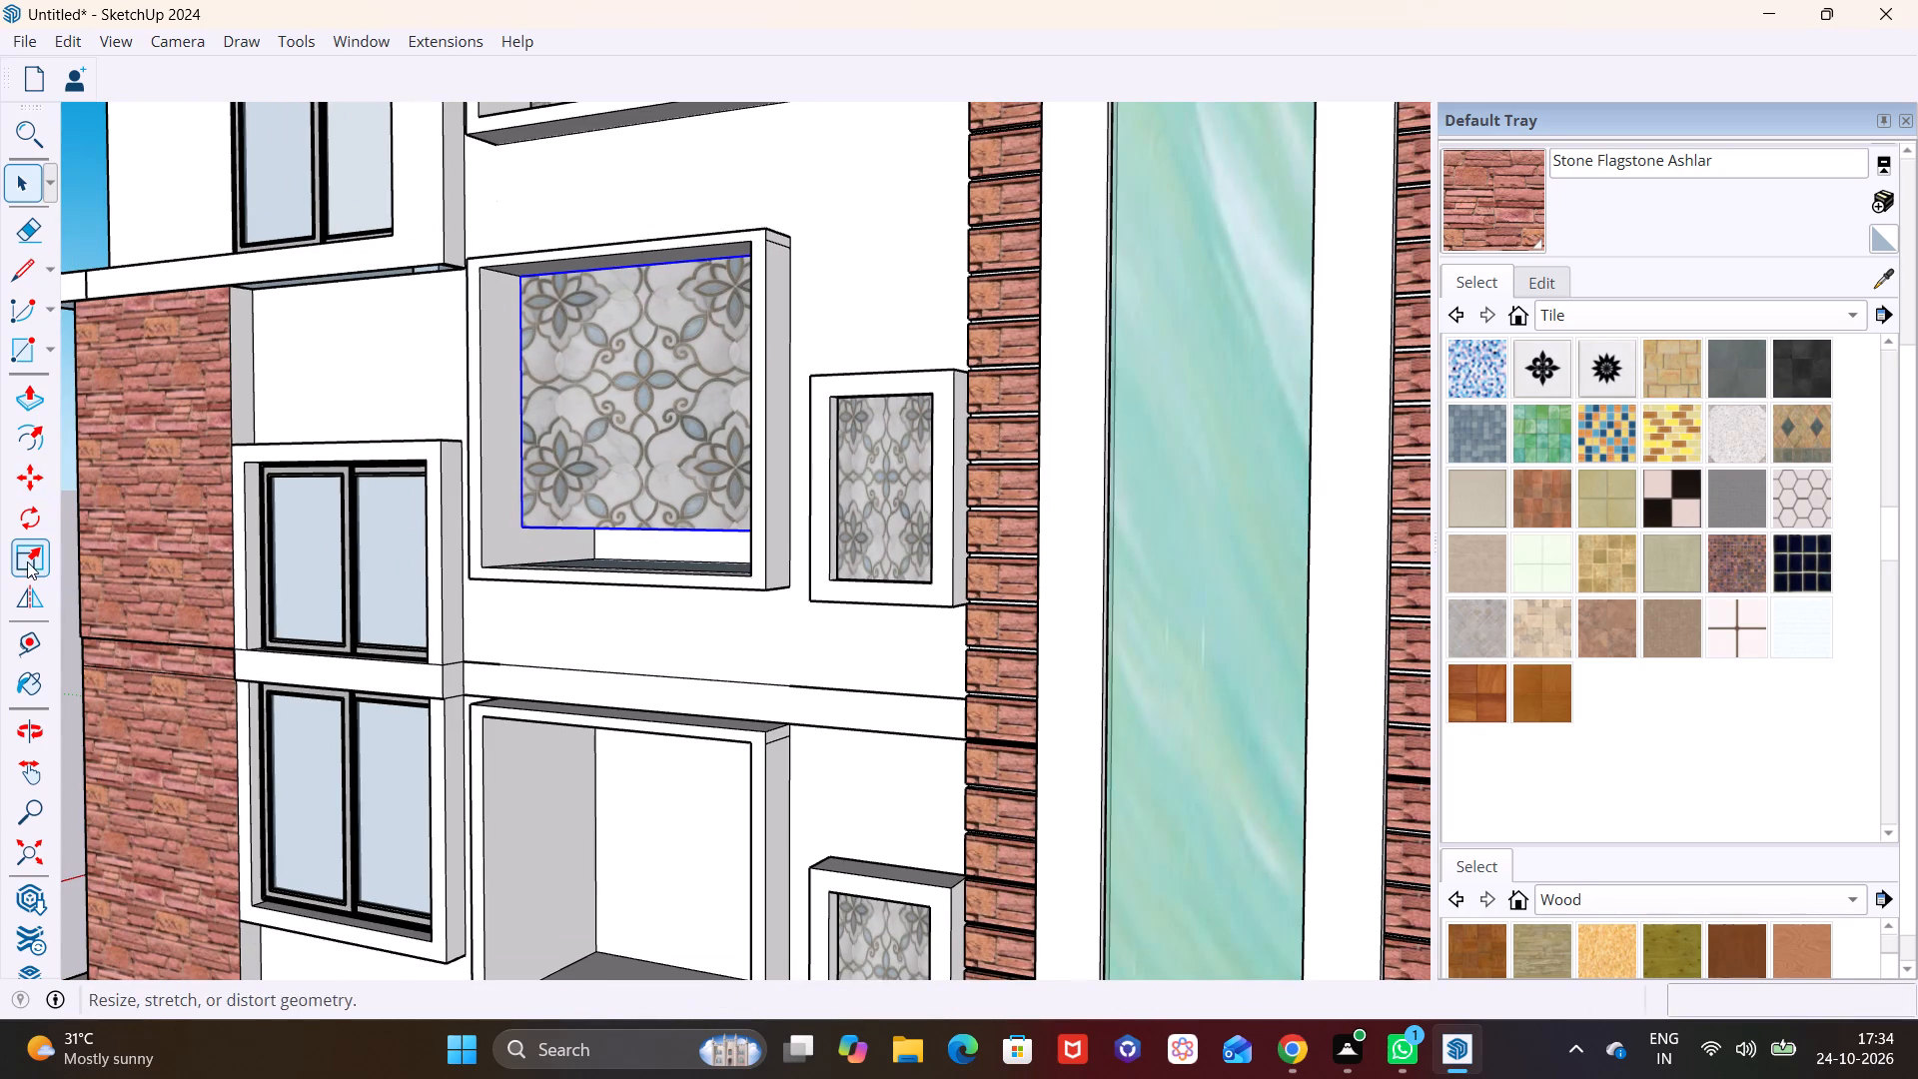
{"action": "left_click", "coordinate": [27, 561]}
{"action": "left_click", "coordinate": [623, 524]}
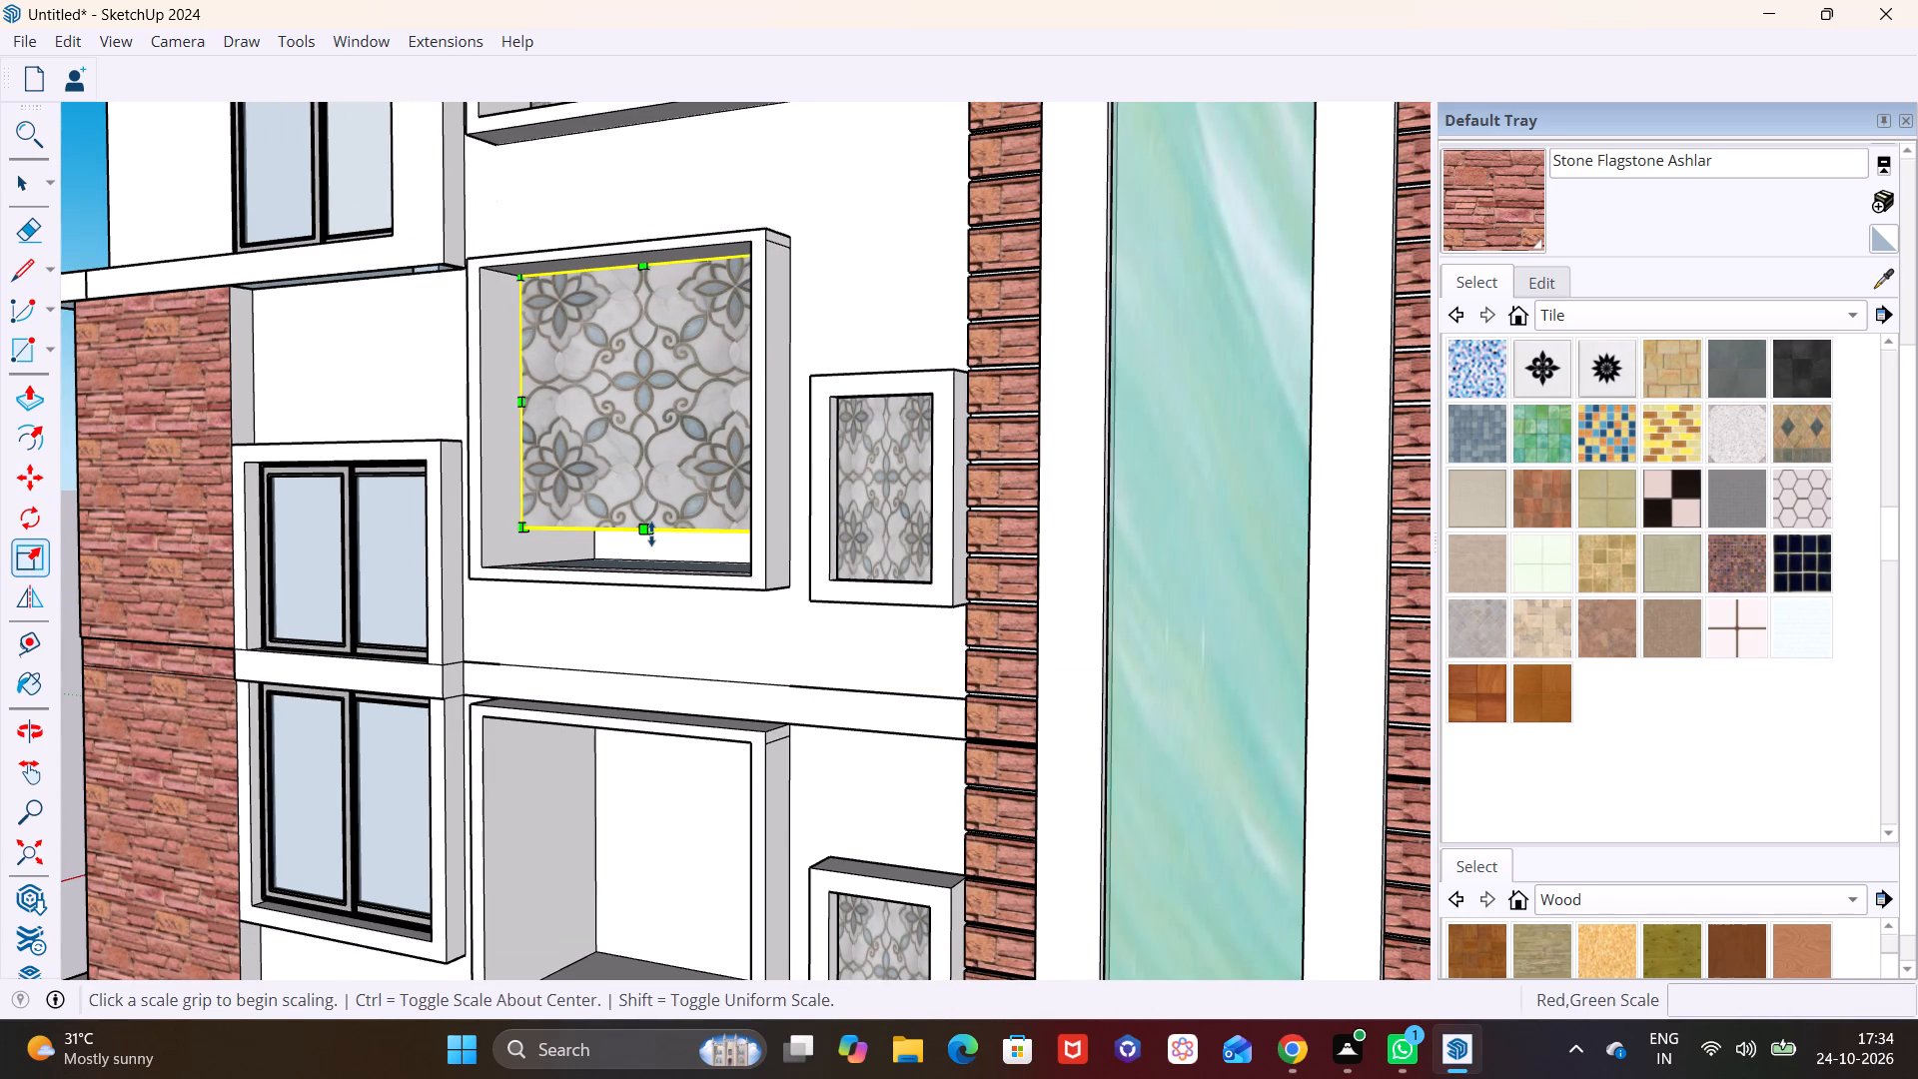
{"action": "left_click", "coordinate": [651, 534]}
{"action": "left_click", "coordinate": [649, 566]}
{"action": "scroll", "coordinate": [653, 530], "scroll_direction": "down", "scroll_amount": 6}
{"action": "middle_click_drag", "start_coordinate": [631, 593], "coordinate": [613, 434], "text": "shift"}
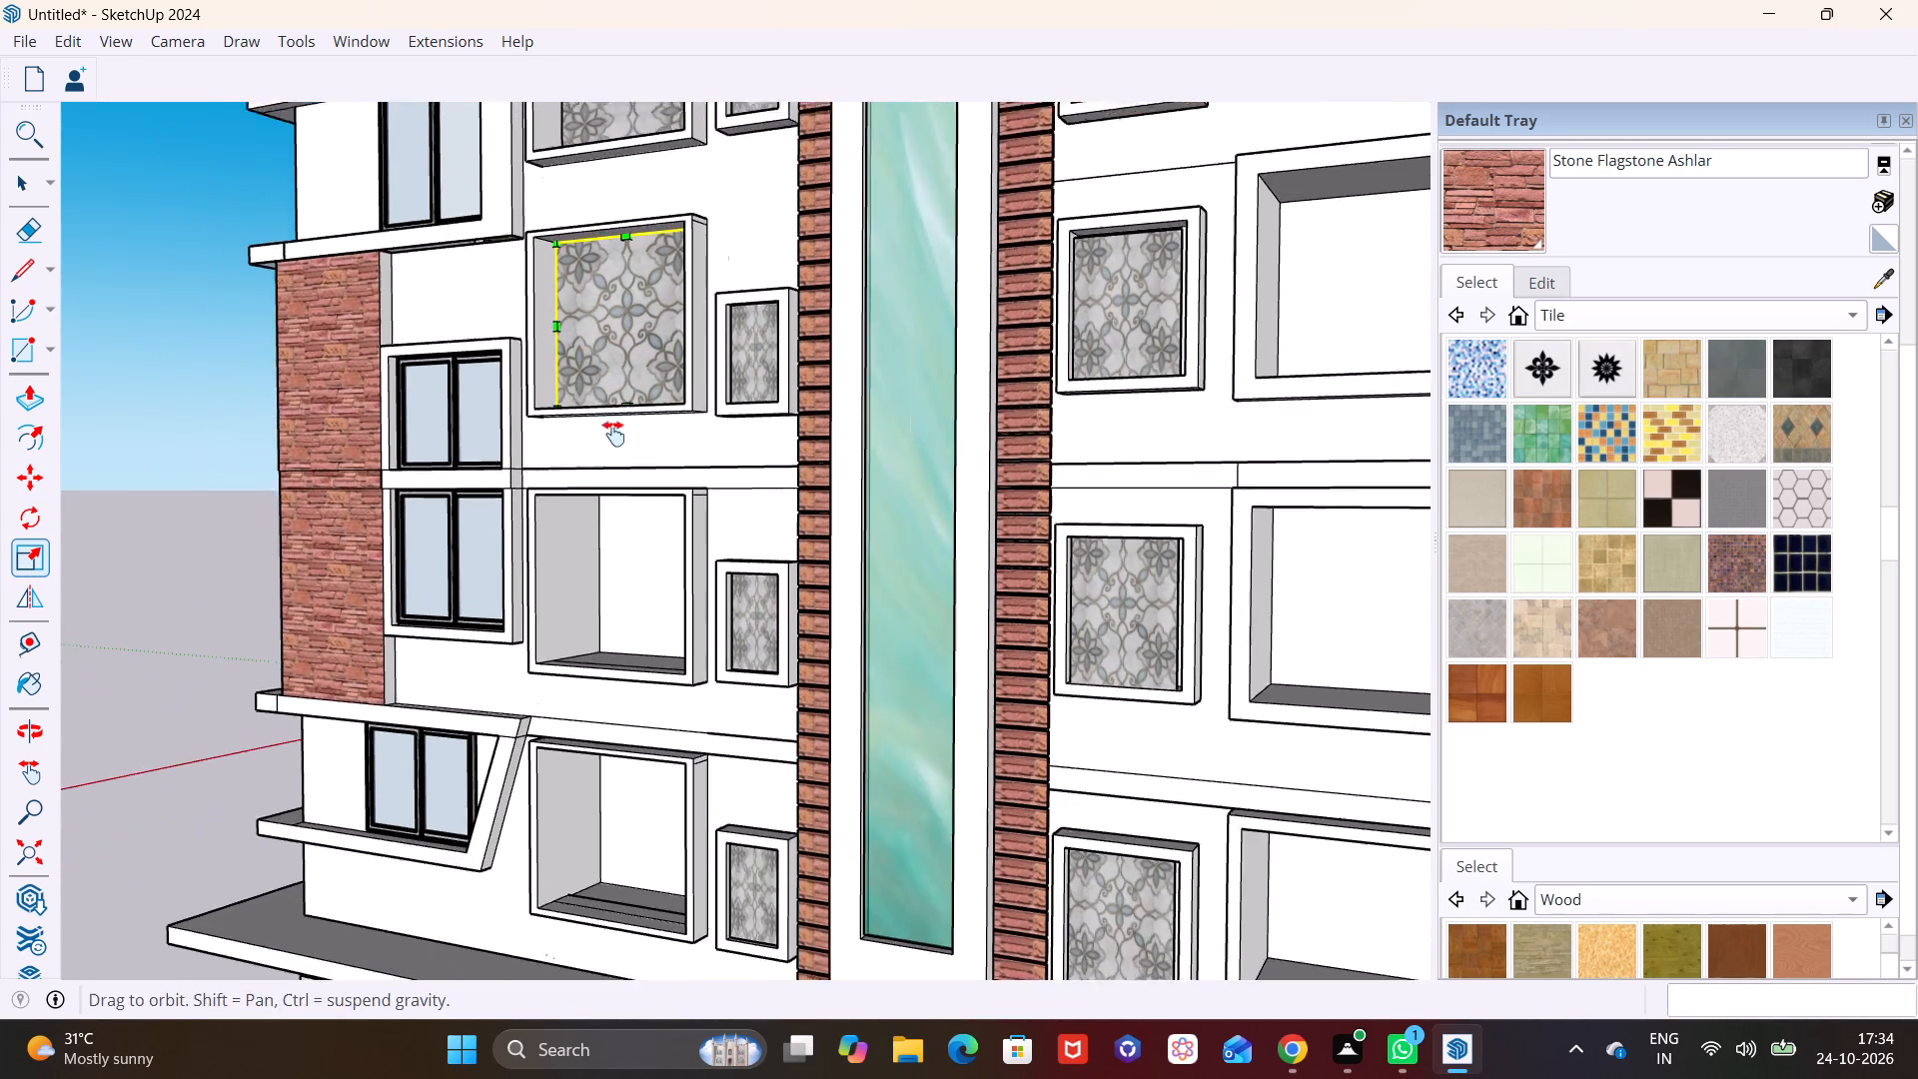
{"action": "middle_click_drag", "start_coordinate": [613, 434], "coordinate": [613, 431], "text": "shift"}
{"action": "middle_click_drag", "start_coordinate": [622, 505], "coordinate": [582, 627]}
{"action": "key", "text": "space"}
Copy the fitted second panel down about 12' 8 7/8" into the third large opening from the top.
{"action": "left_click", "coordinate": [599, 452]}
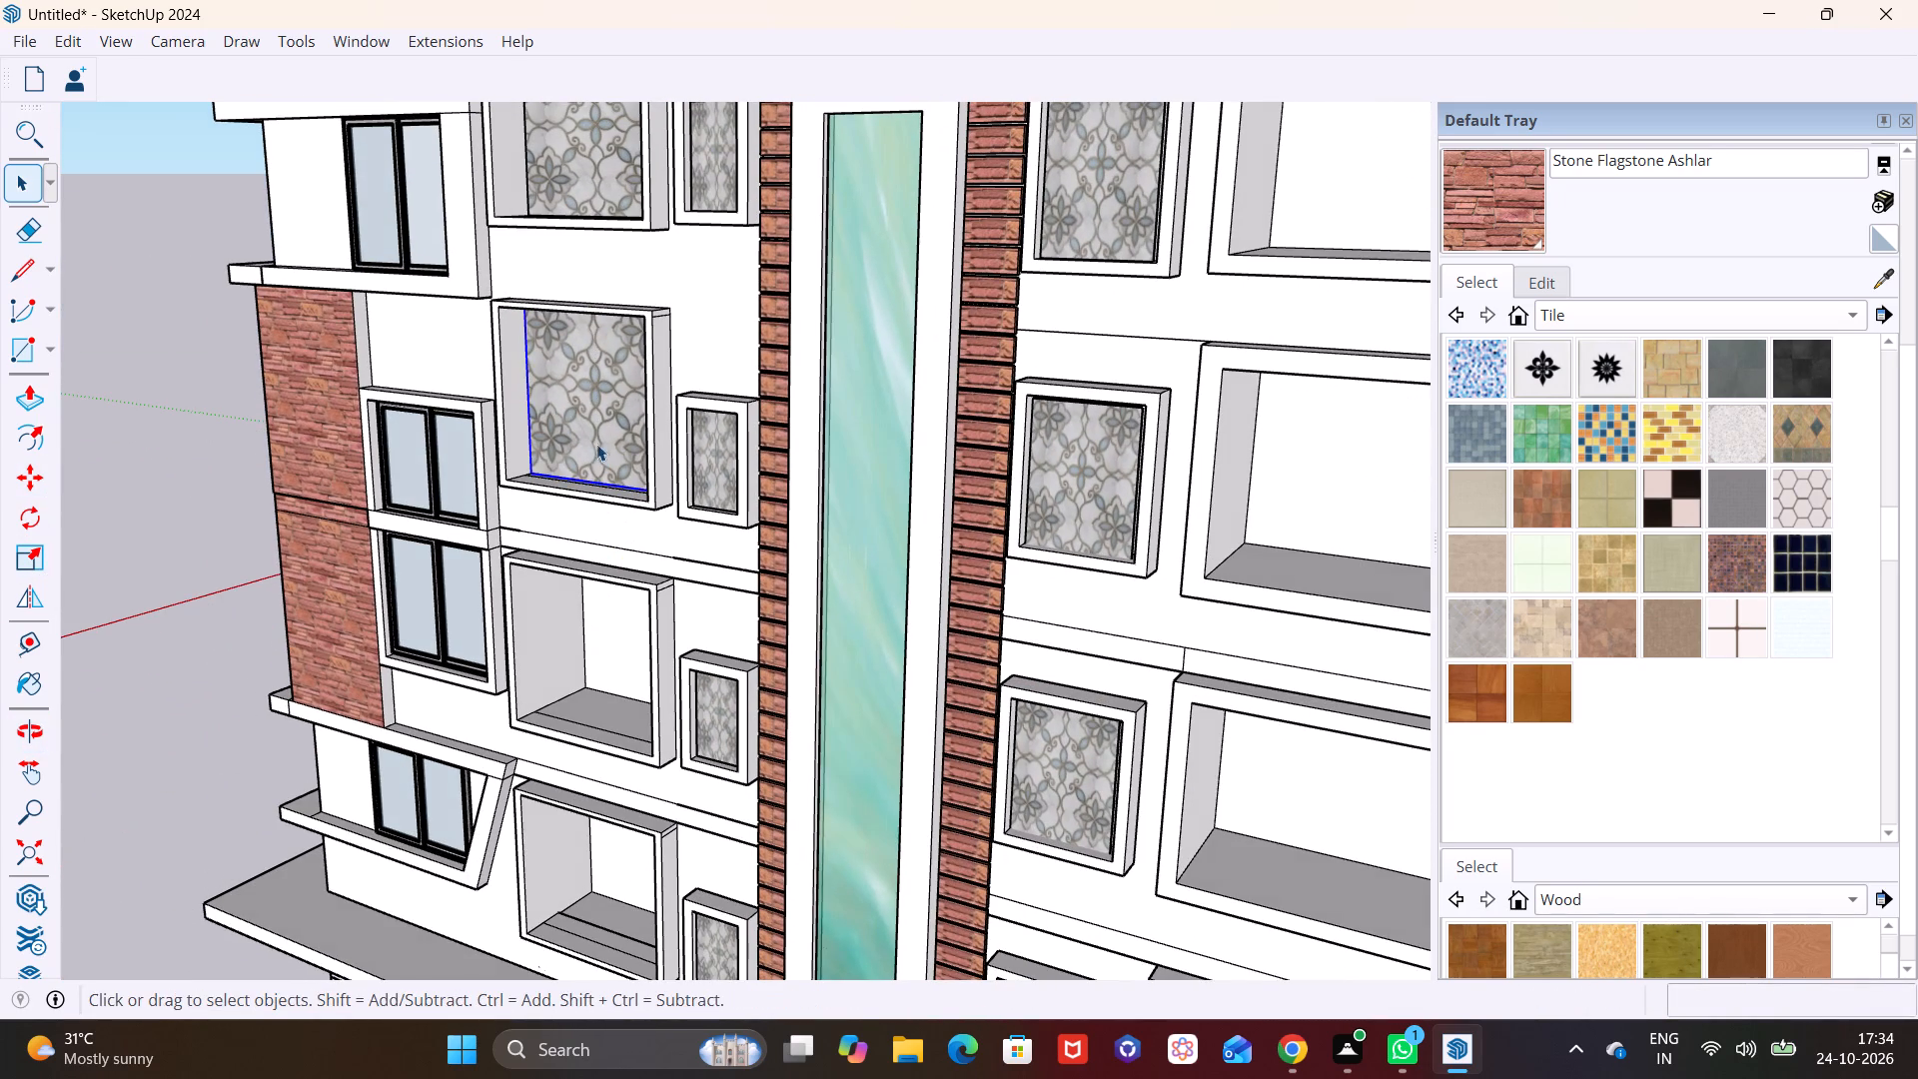
{"action": "key", "text": "m"}
{"action": "left_click", "coordinate": [528, 317]}
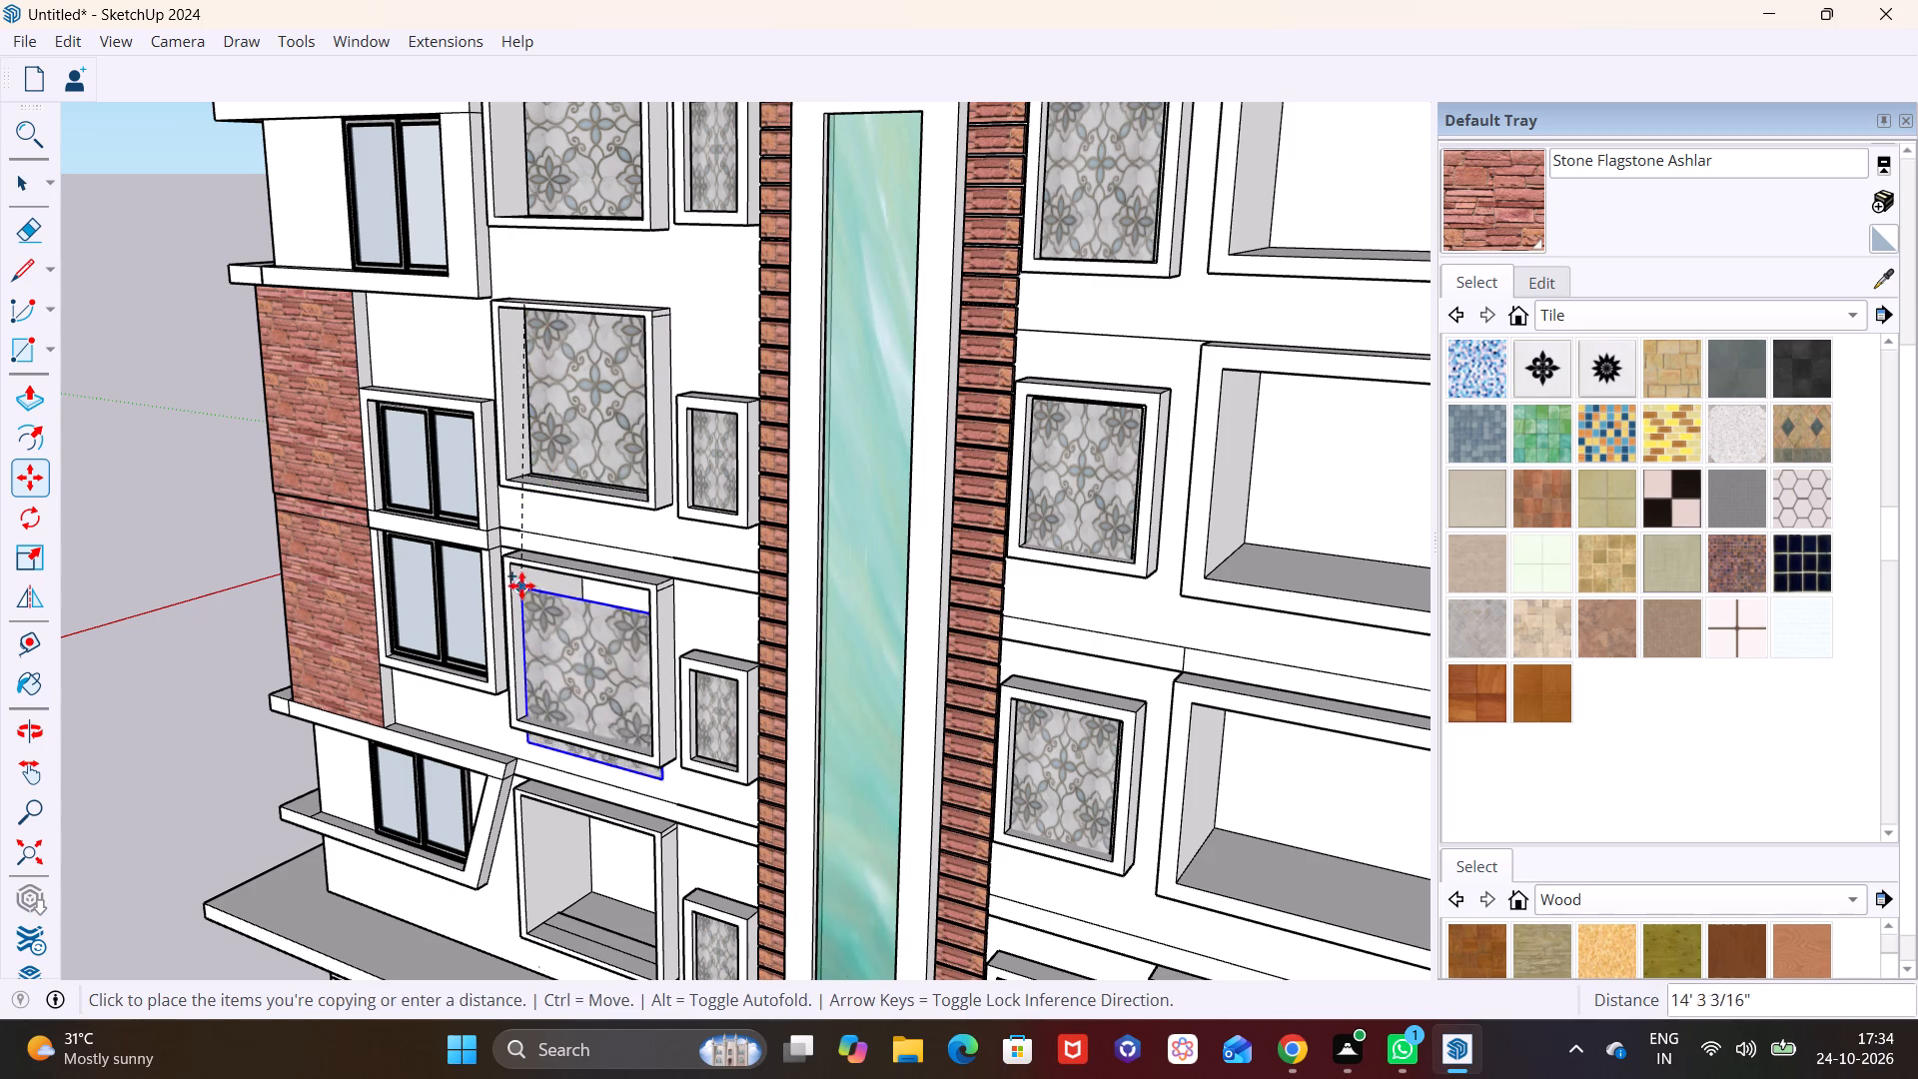
{"action": "middle_click_drag", "start_coordinate": [530, 573], "coordinate": [592, 487]}
{"action": "scroll", "coordinate": [565, 538], "scroll_direction": "up", "scroll_amount": 7}
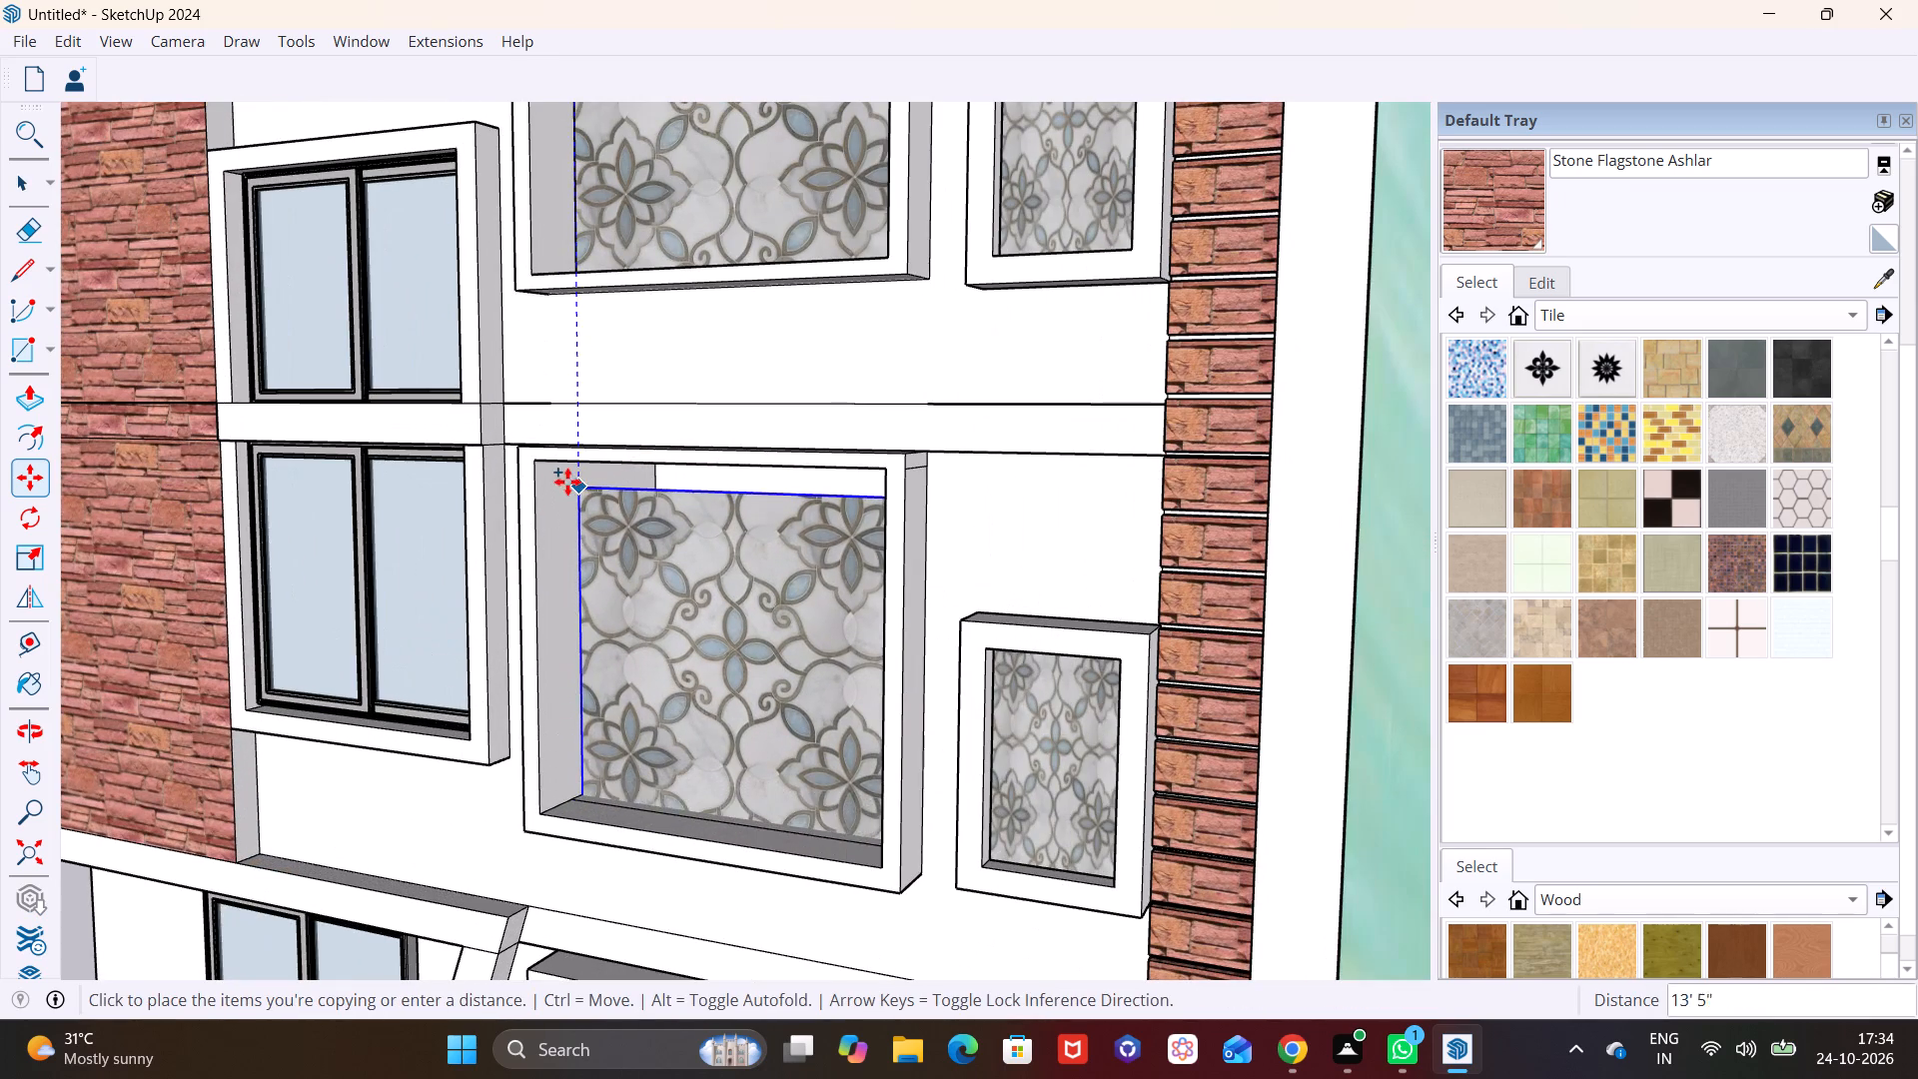
{"action": "scroll", "coordinate": [577, 502], "scroll_direction": "up", "scroll_amount": 6}
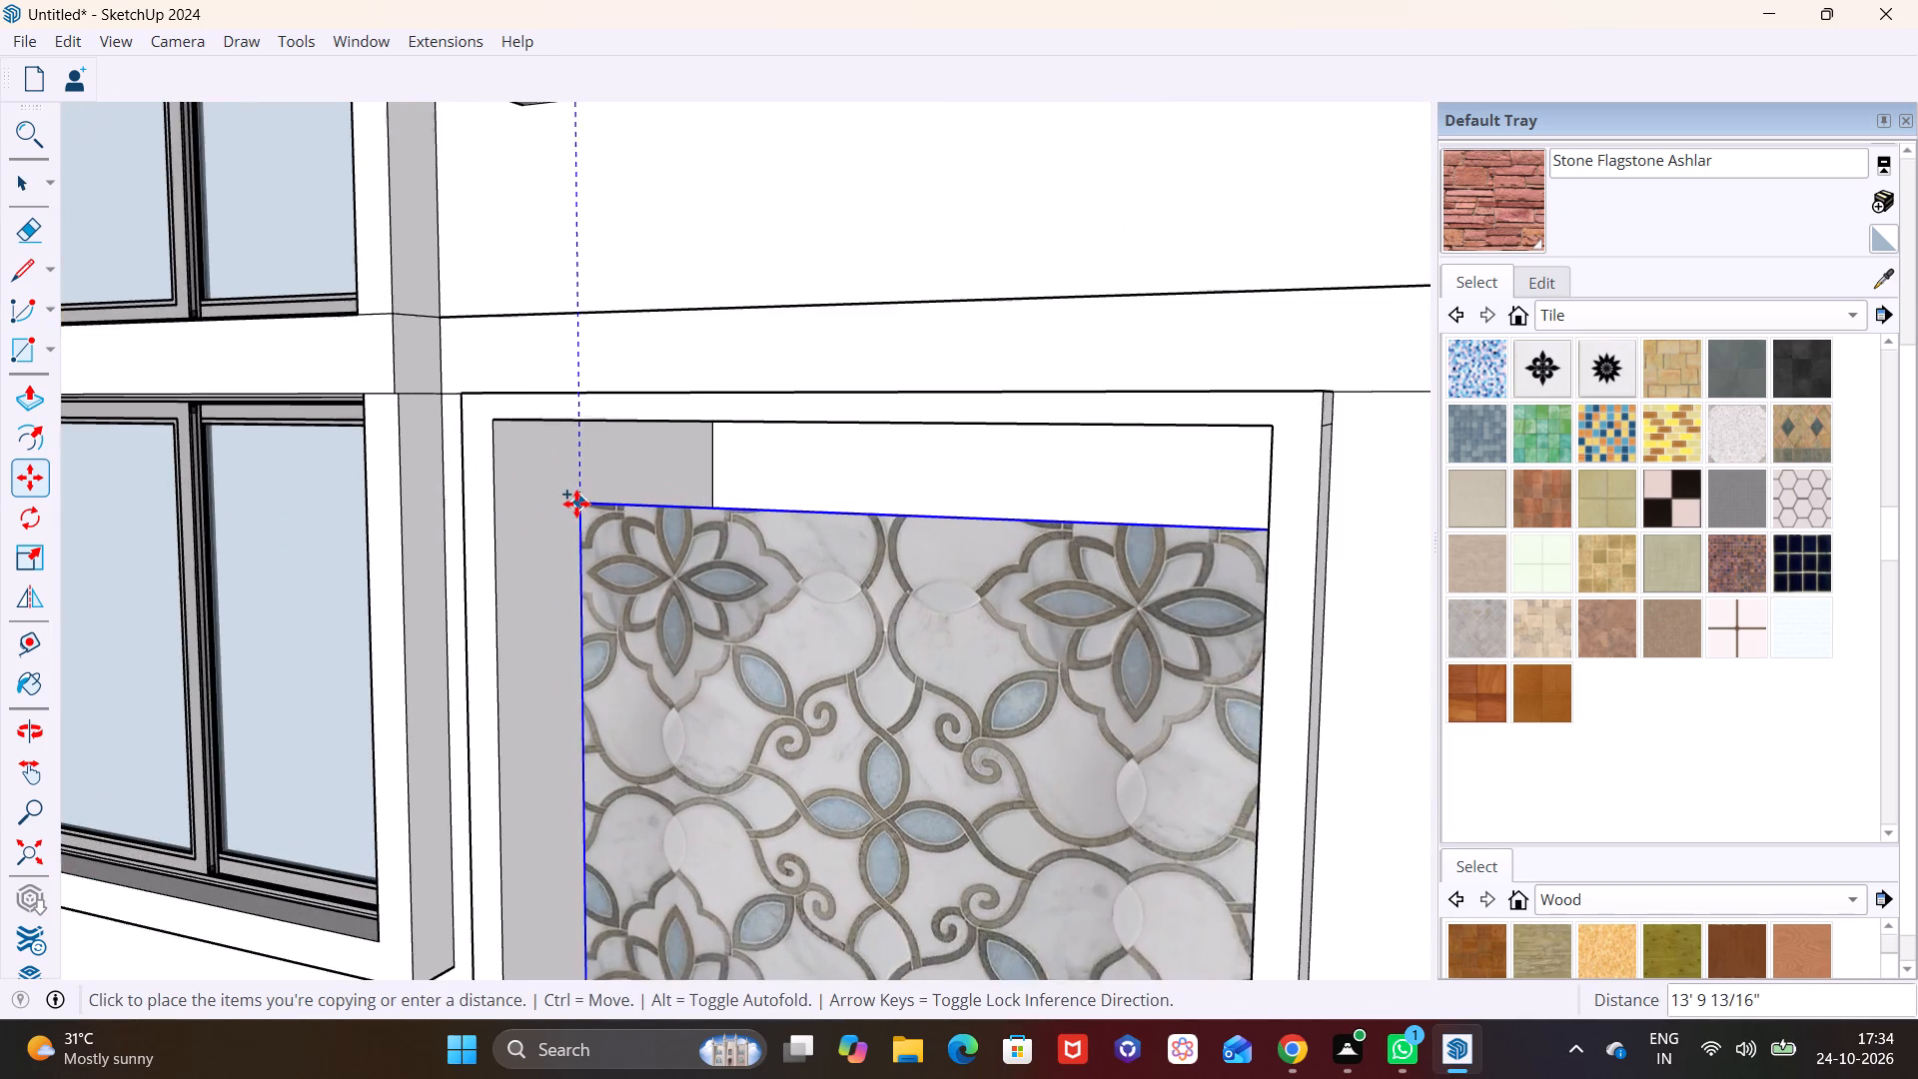
{"action": "scroll", "coordinate": [552, 553], "scroll_direction": "up", "scroll_amount": 3}
{"action": "left_click", "coordinate": [630, 382]}
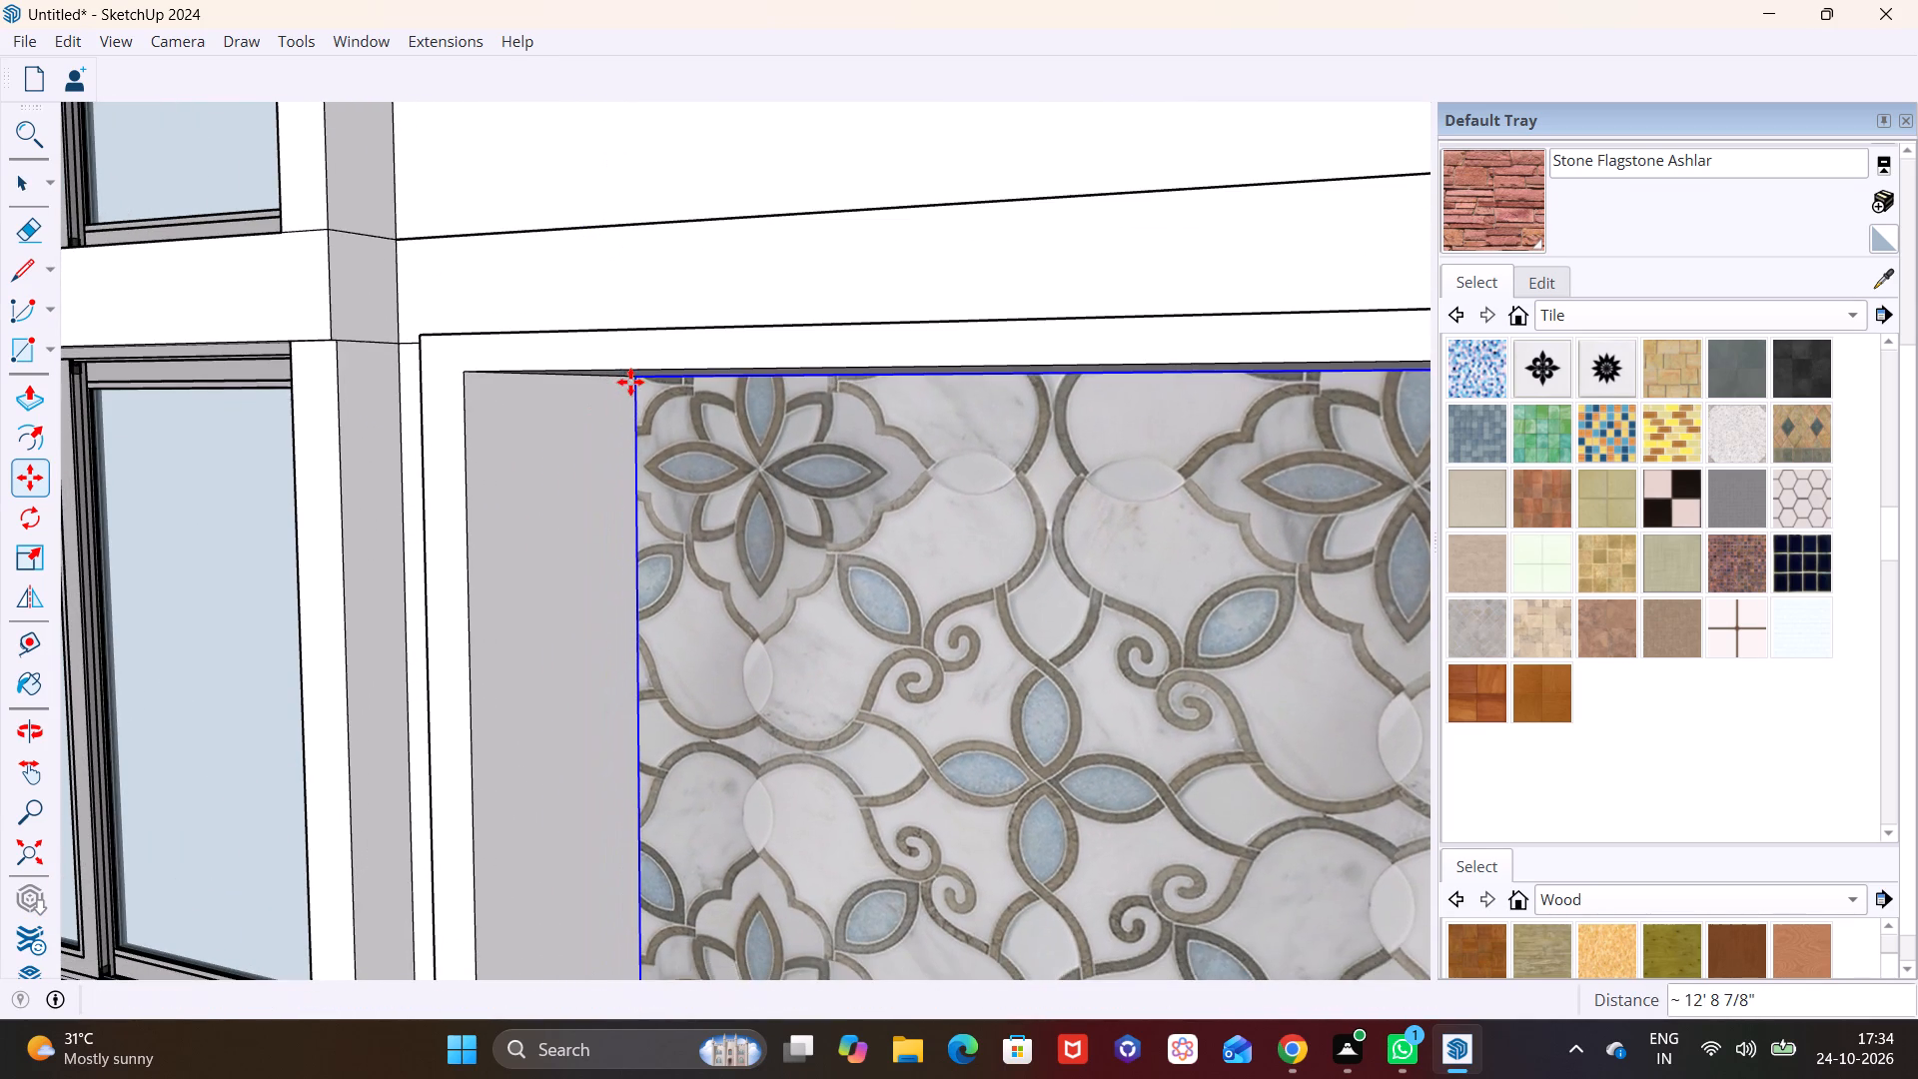
Copy the third patterned panel down 12' 10 1/8" into the lowest large opening, just above the canopy.
{"action": "scroll", "coordinate": [728, 552], "scroll_direction": "down", "scroll_amount": 3}
{"action": "middle_click_drag", "start_coordinate": [725, 596], "coordinate": [640, 620]}
{"action": "scroll", "coordinate": [653, 619], "scroll_direction": "down", "scroll_amount": 5}
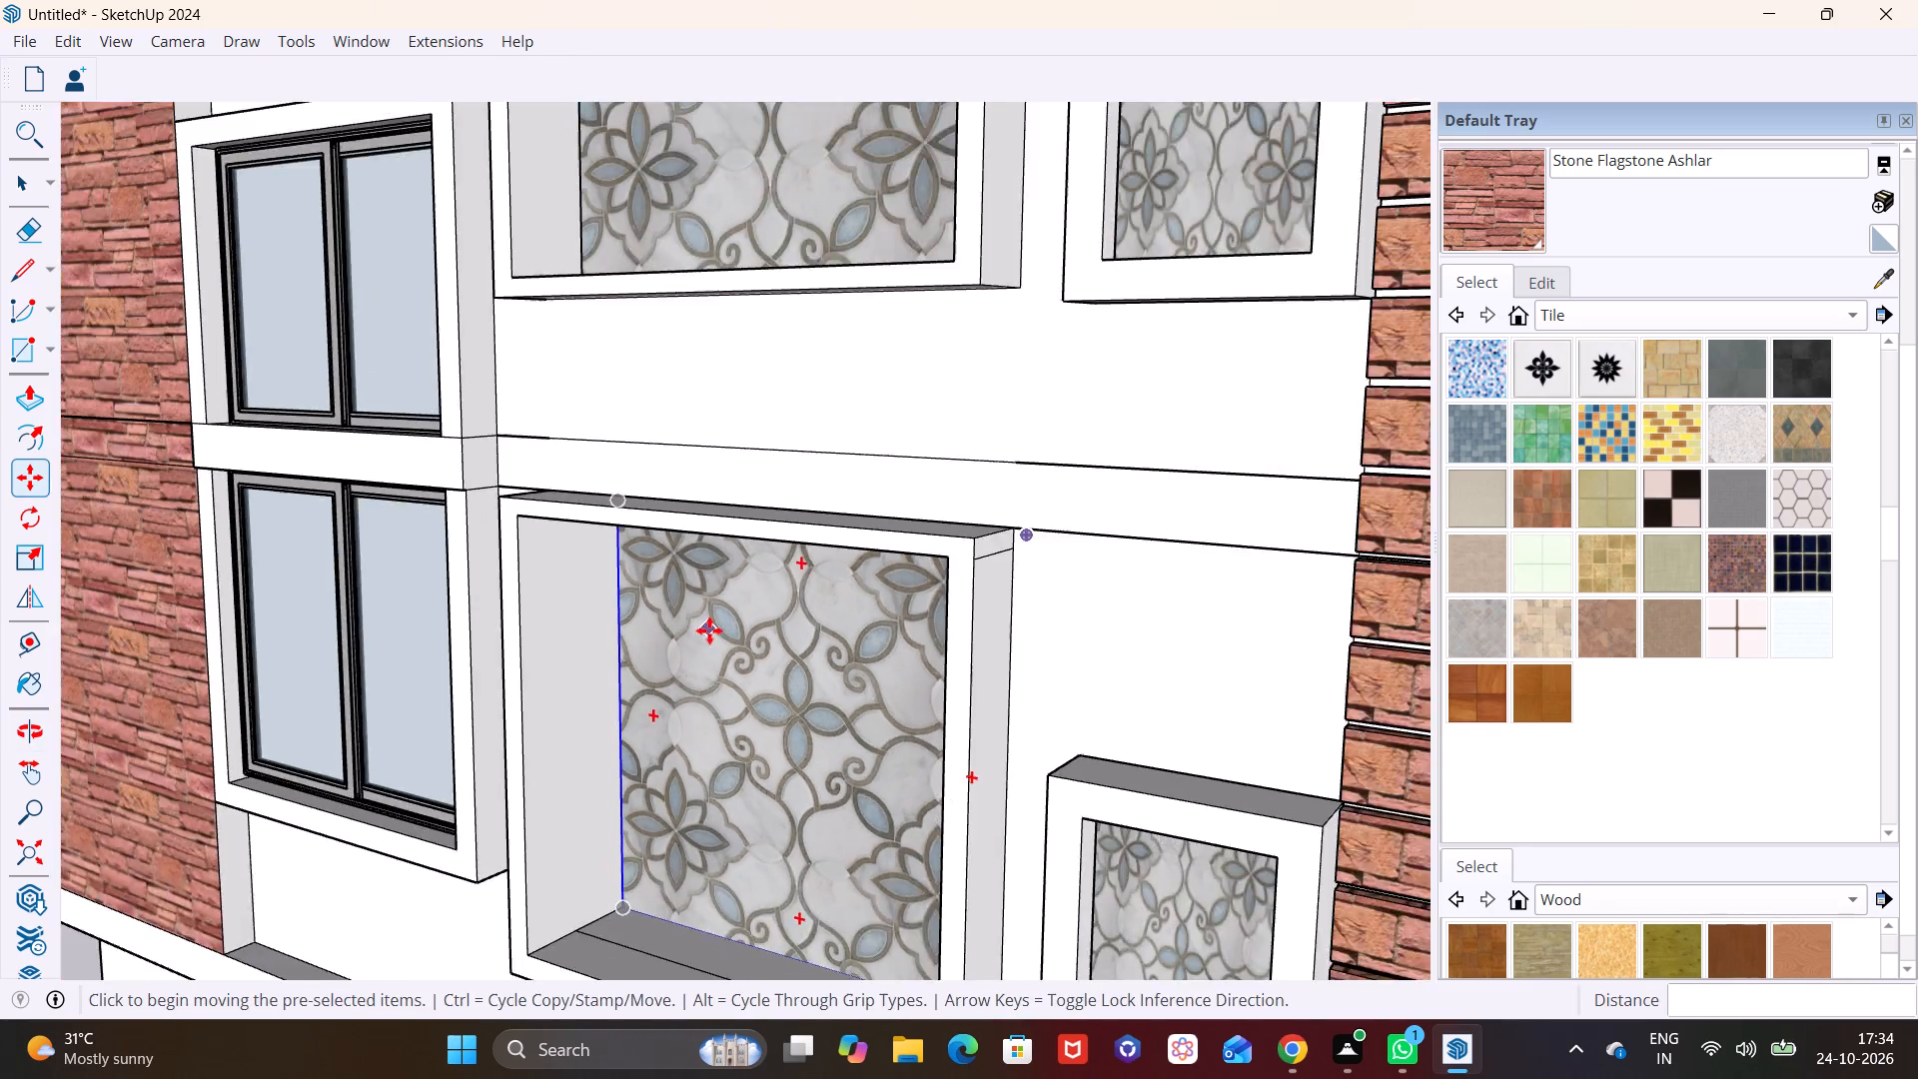
{"action": "scroll", "coordinate": [709, 630], "scroll_direction": "down", "scroll_amount": 2}
{"action": "middle_click_drag", "start_coordinate": [826, 712], "coordinate": [929, 519]}
{"action": "middle_click_drag", "start_coordinate": [941, 579], "coordinate": [984, 586]}
{"action": "scroll", "coordinate": [946, 564], "scroll_direction": "down", "scroll_amount": 6}
{"action": "middle_click_drag", "start_coordinate": [933, 574], "coordinate": [754, 637], "text": "shift"}
{"action": "left_click", "coordinate": [690, 545]}
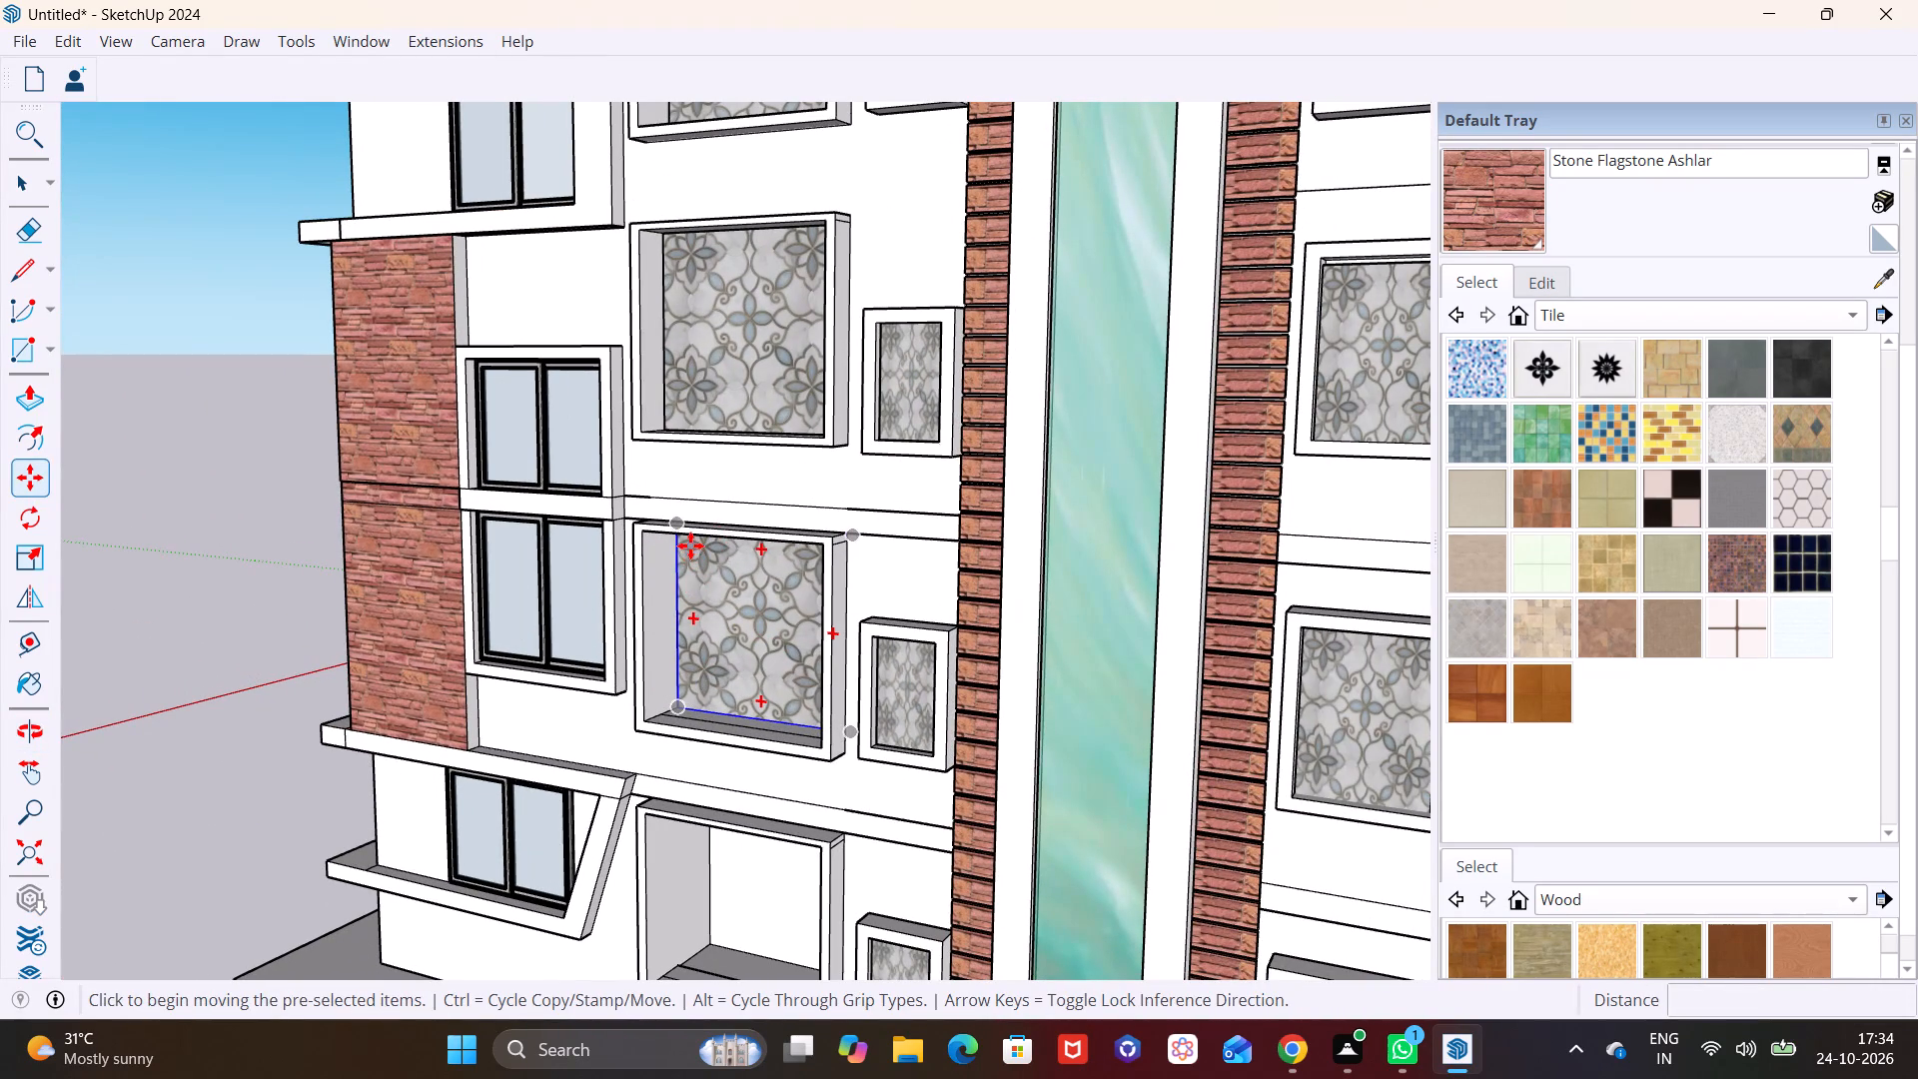
{"action": "key", "text": "m"}
{"action": "left_click", "coordinate": [670, 522]}
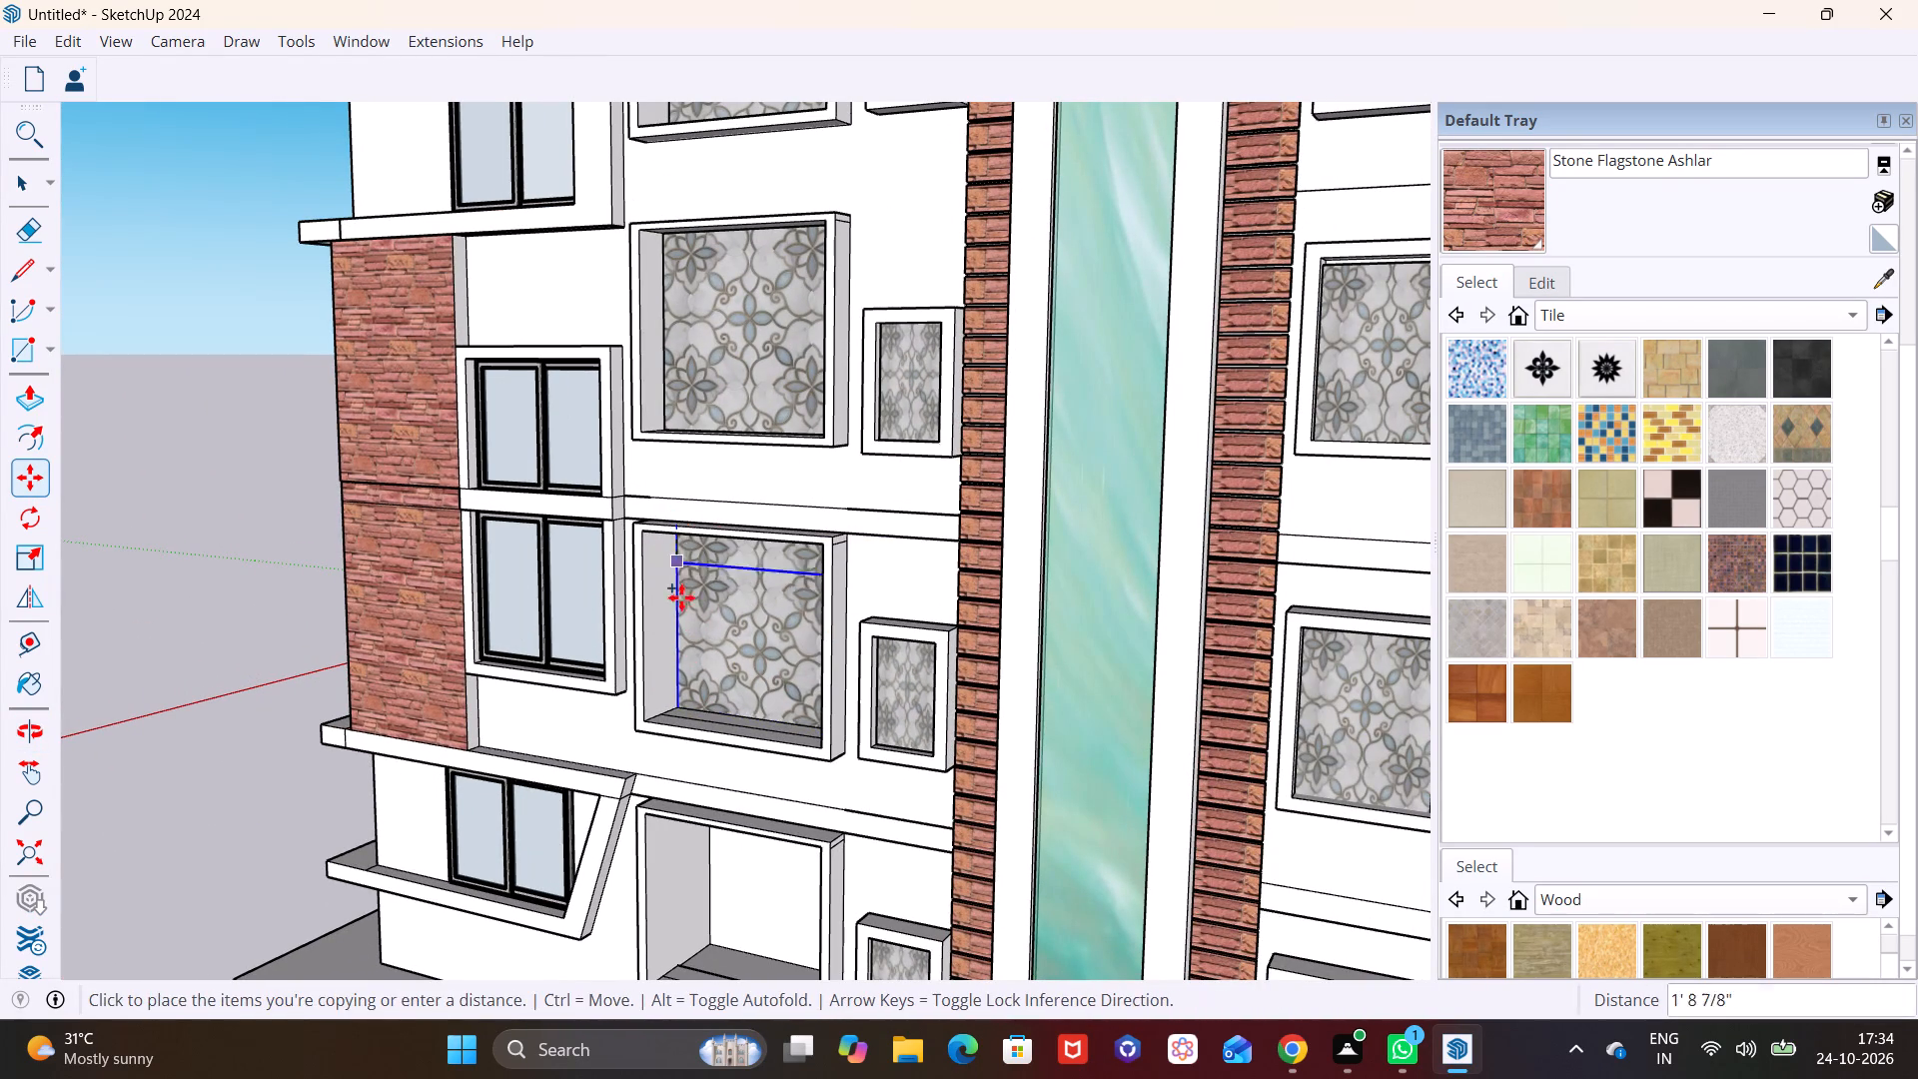
{"action": "middle_click_drag", "start_coordinate": [665, 743], "coordinate": [693, 357], "text": "shift"}
{"action": "scroll", "coordinate": [739, 571], "scroll_direction": "up", "scroll_amount": 5}
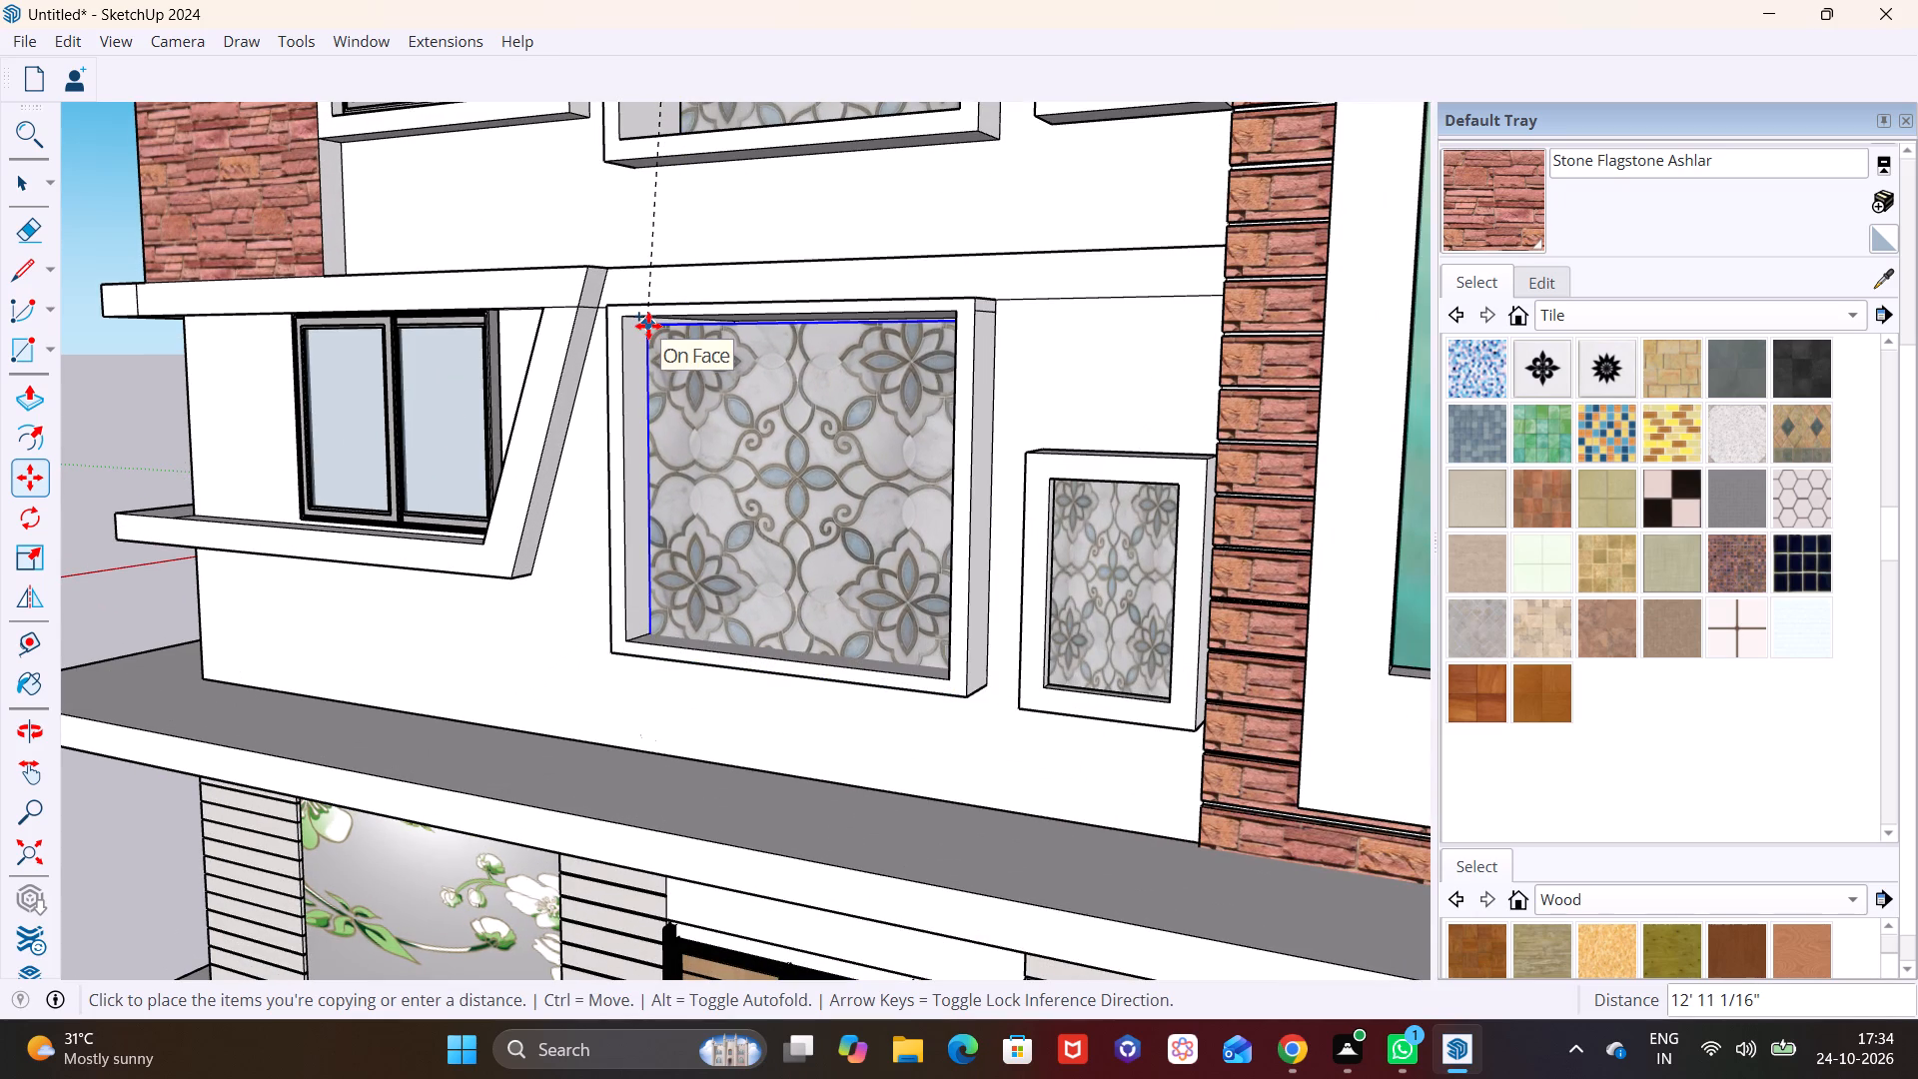
{"action": "scroll", "coordinate": [634, 330], "scroll_direction": "up", "scroll_amount": 7}
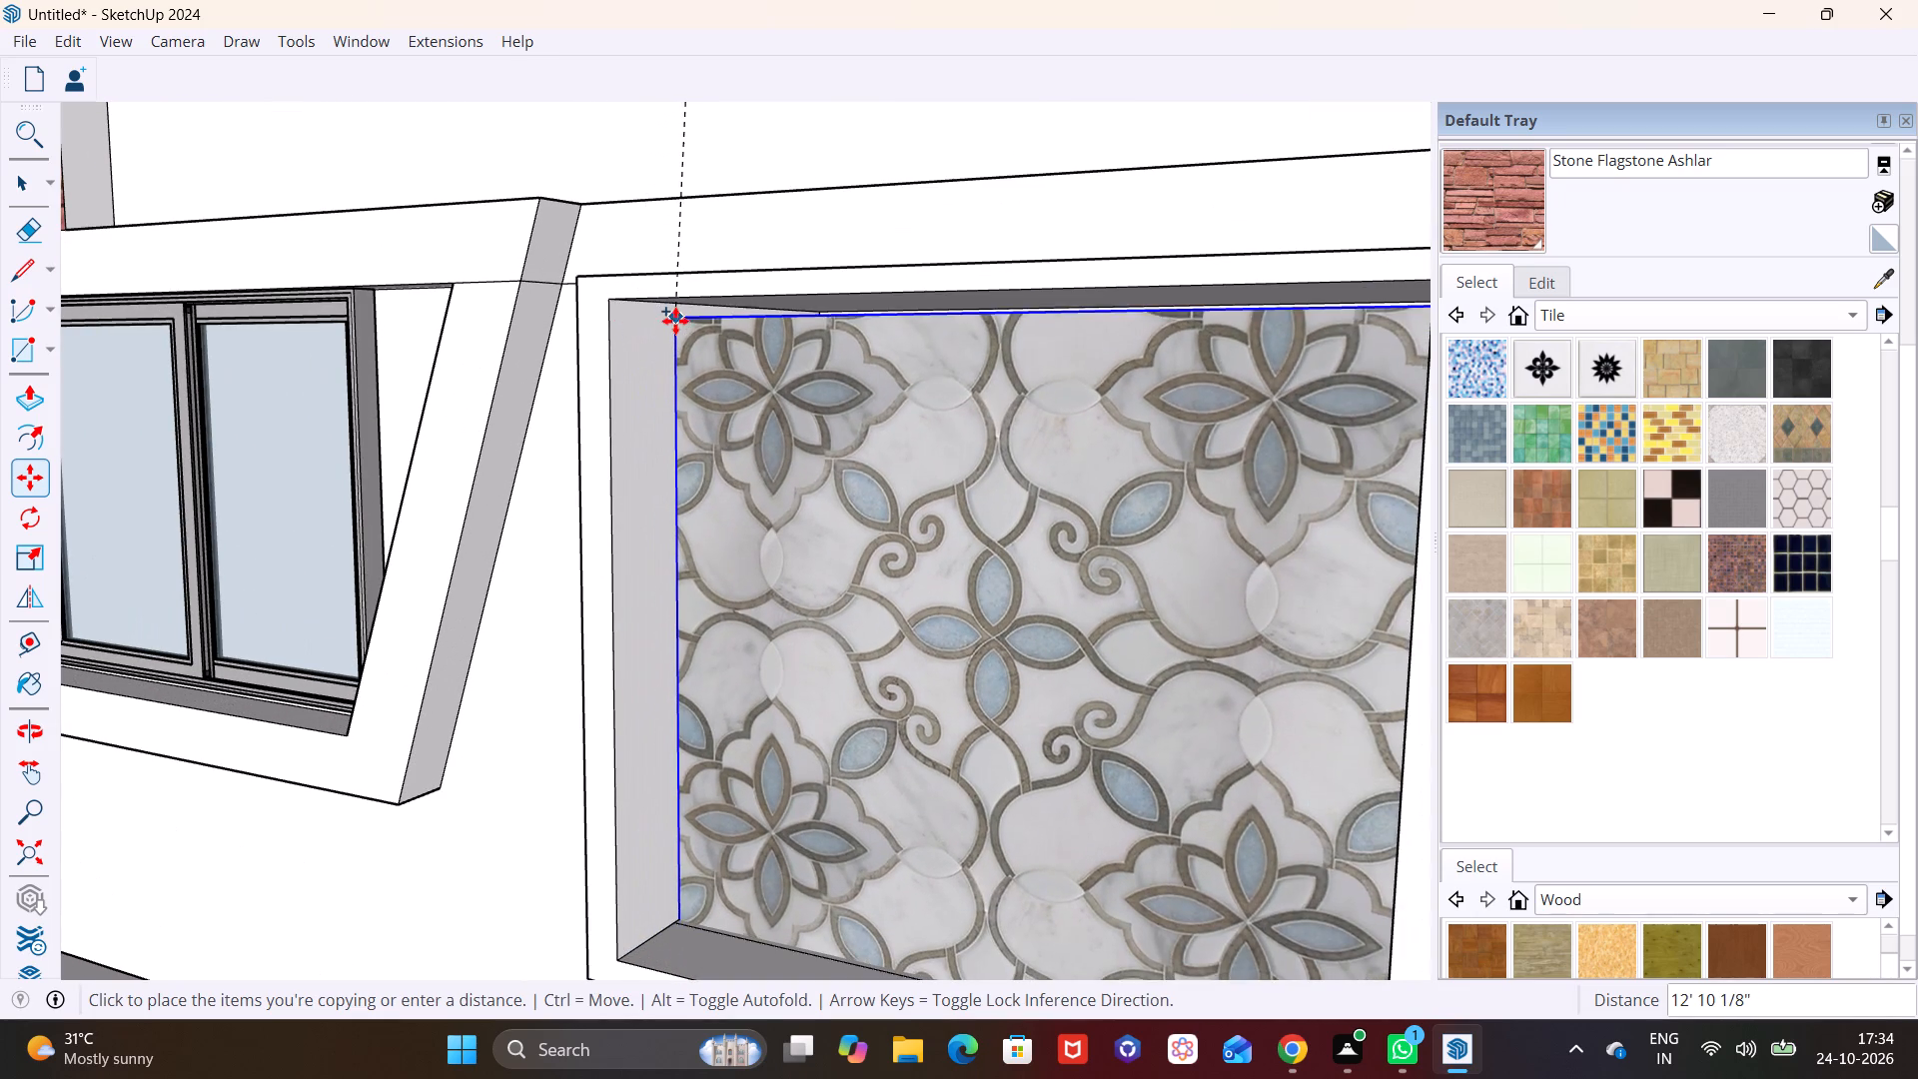
{"action": "left_click", "coordinate": [675, 316]}
{"action": "key", "text": "space"}
{"action": "left_click", "coordinate": [531, 515]}
{"action": "scroll", "coordinate": [548, 518], "scroll_direction": "down", "scroll_amount": 2}
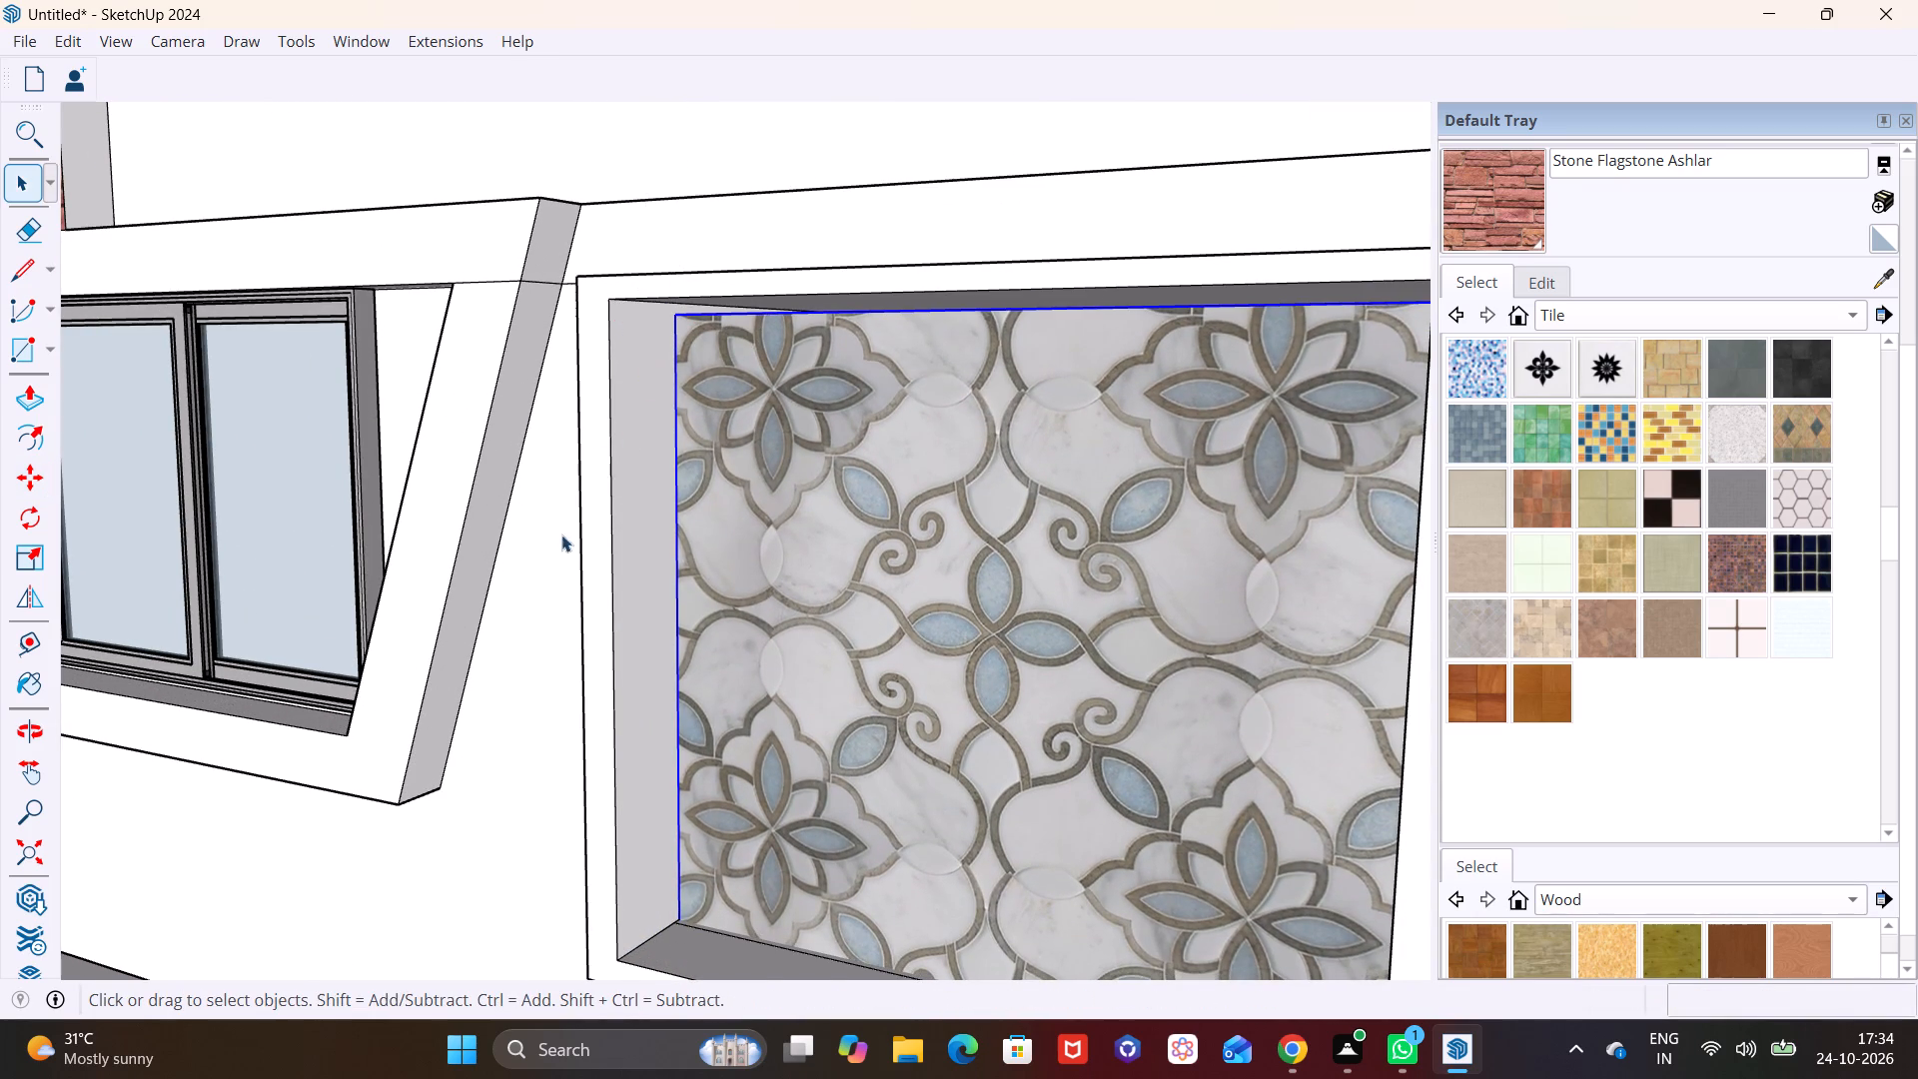
{"action": "scroll", "coordinate": [561, 535], "scroll_direction": "down", "scroll_amount": 13}
{"action": "middle_click_drag", "start_coordinate": [639, 669], "coordinate": [595, 498], "text": "shift"}
{"action": "scroll", "coordinate": [624, 561], "scroll_direction": "down", "scroll_amount": 3}
{"action": "scroll", "coordinate": [664, 634], "scroll_direction": "down", "scroll_amount": 4}
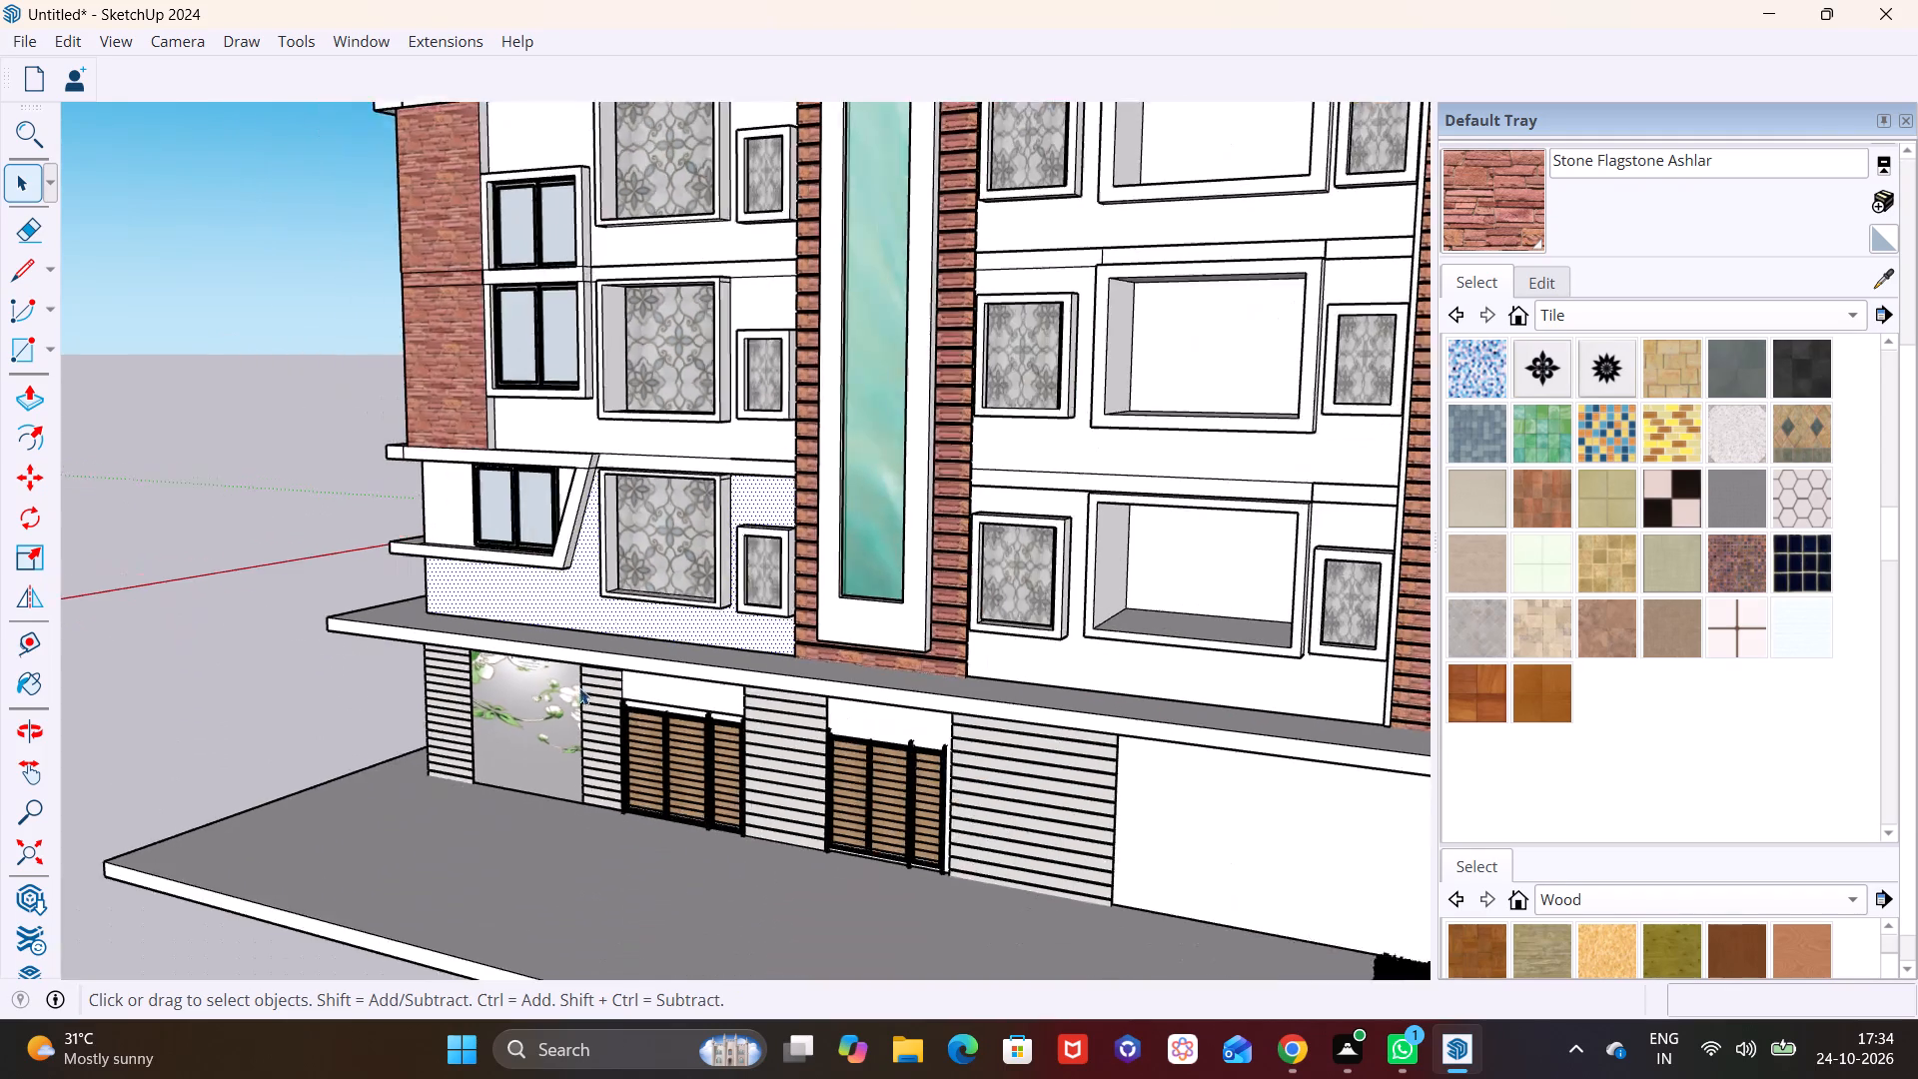
Sample the Terrazzo Tile Accent material from the ground-floor corner cladding and paint the outer edges of the base slab with it.
{"action": "left_click", "coordinate": [294, 729]}
{"action": "middle_click_drag", "start_coordinate": [538, 744], "coordinate": [1135, 681]}
{"action": "scroll", "coordinate": [759, 736], "scroll_direction": "down", "scroll_amount": 2}
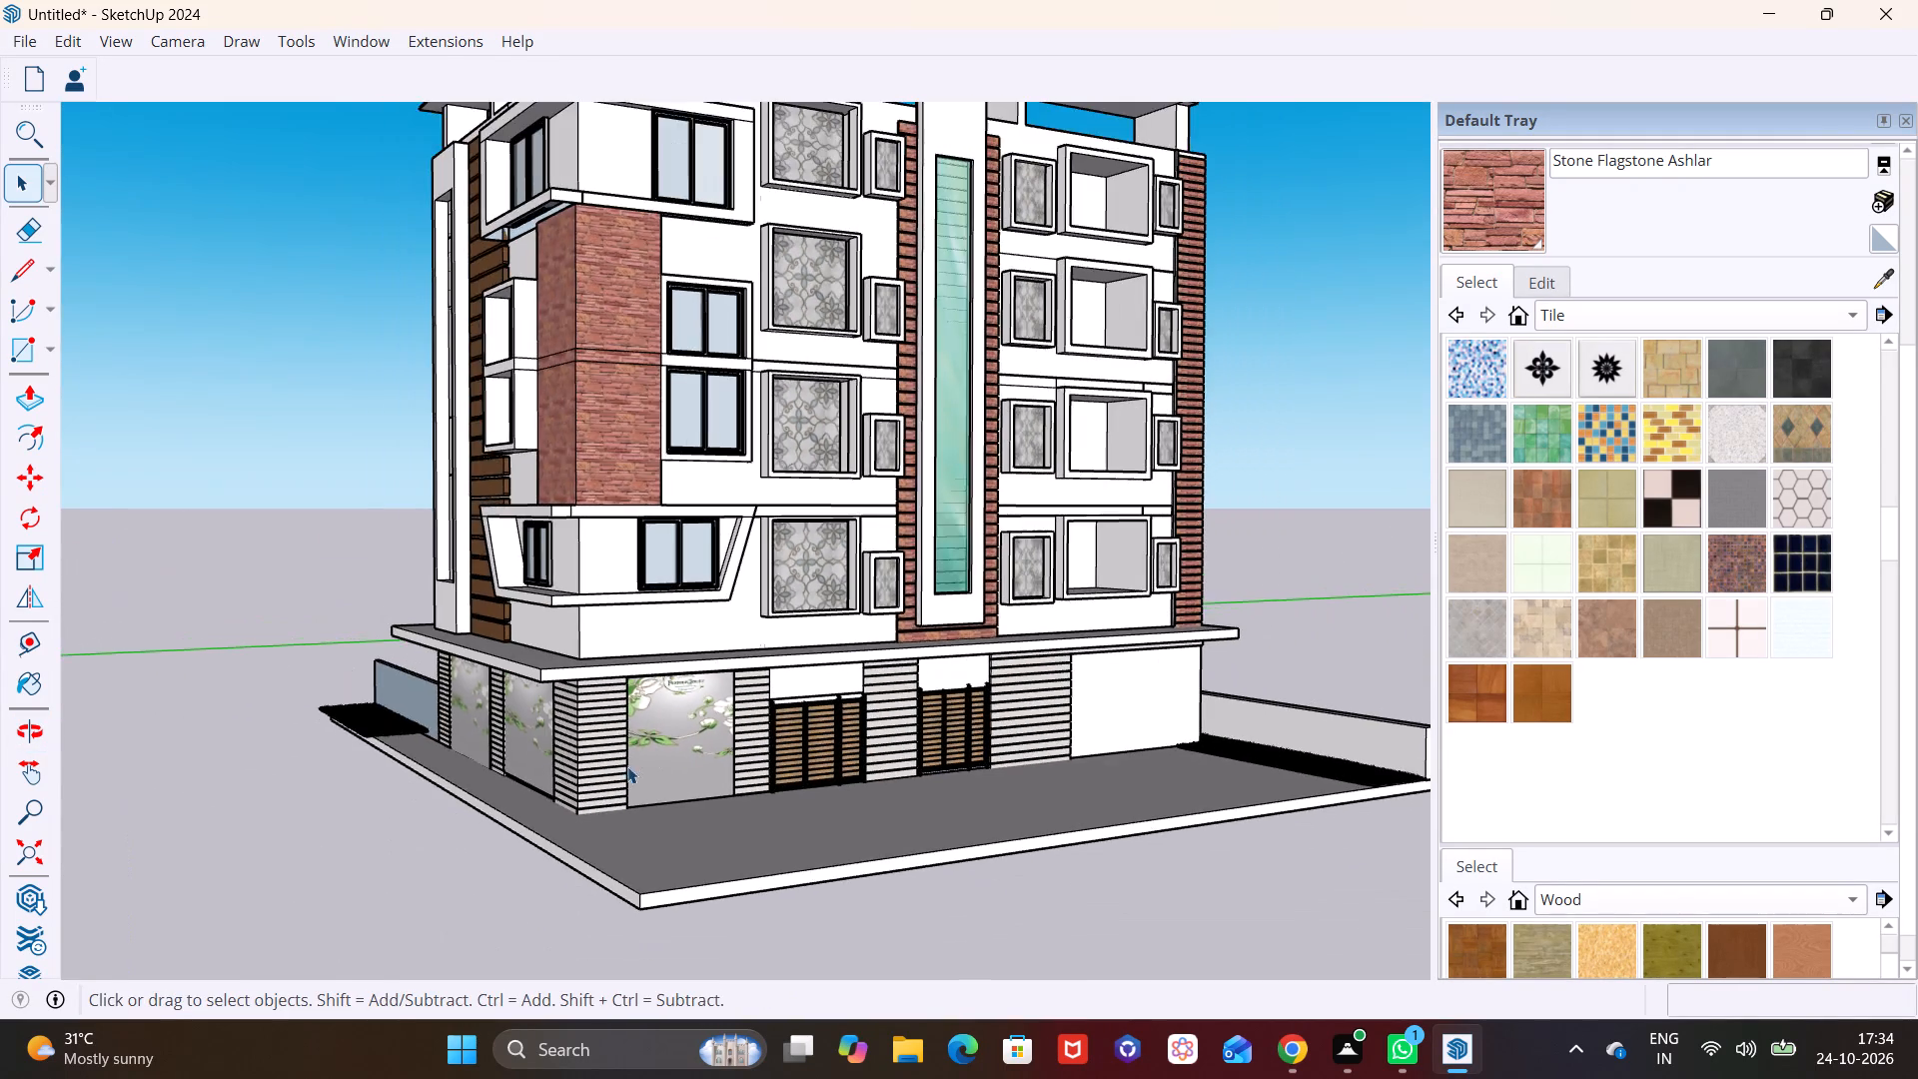
{"action": "middle_click_drag", "start_coordinate": [658, 766], "coordinate": [1004, 768]}
{"action": "scroll", "coordinate": [675, 765], "scroll_direction": "up", "scroll_amount": 7}
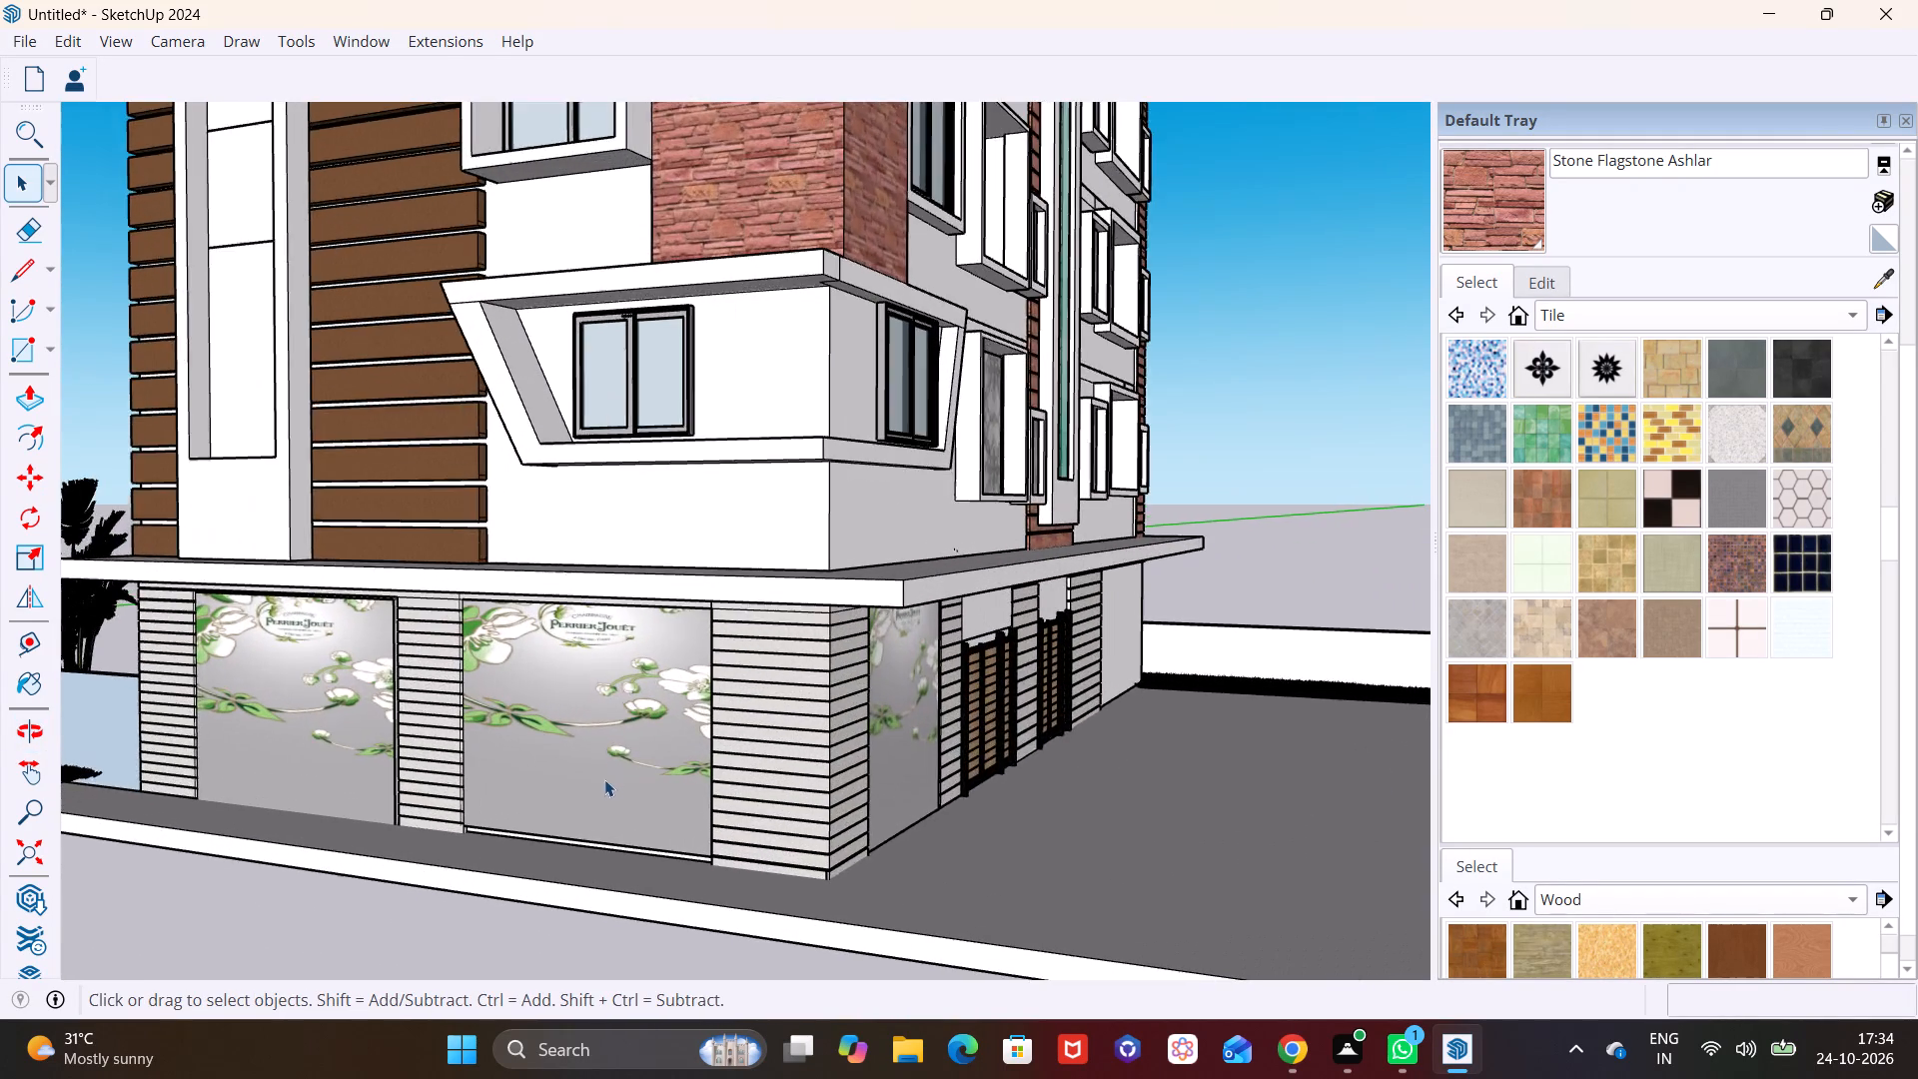
{"action": "scroll", "coordinate": [604, 779], "scroll_direction": "up", "scroll_amount": 3}
{"action": "middle_click_drag", "start_coordinate": [574, 809], "coordinate": [497, 873]}
{"action": "scroll", "coordinate": [517, 840], "scroll_direction": "down", "scroll_amount": 2}
{"action": "middle_click", "coordinate": [521, 840]}
{"action": "scroll", "coordinate": [521, 840], "scroll_direction": "down", "scroll_amount": 1}
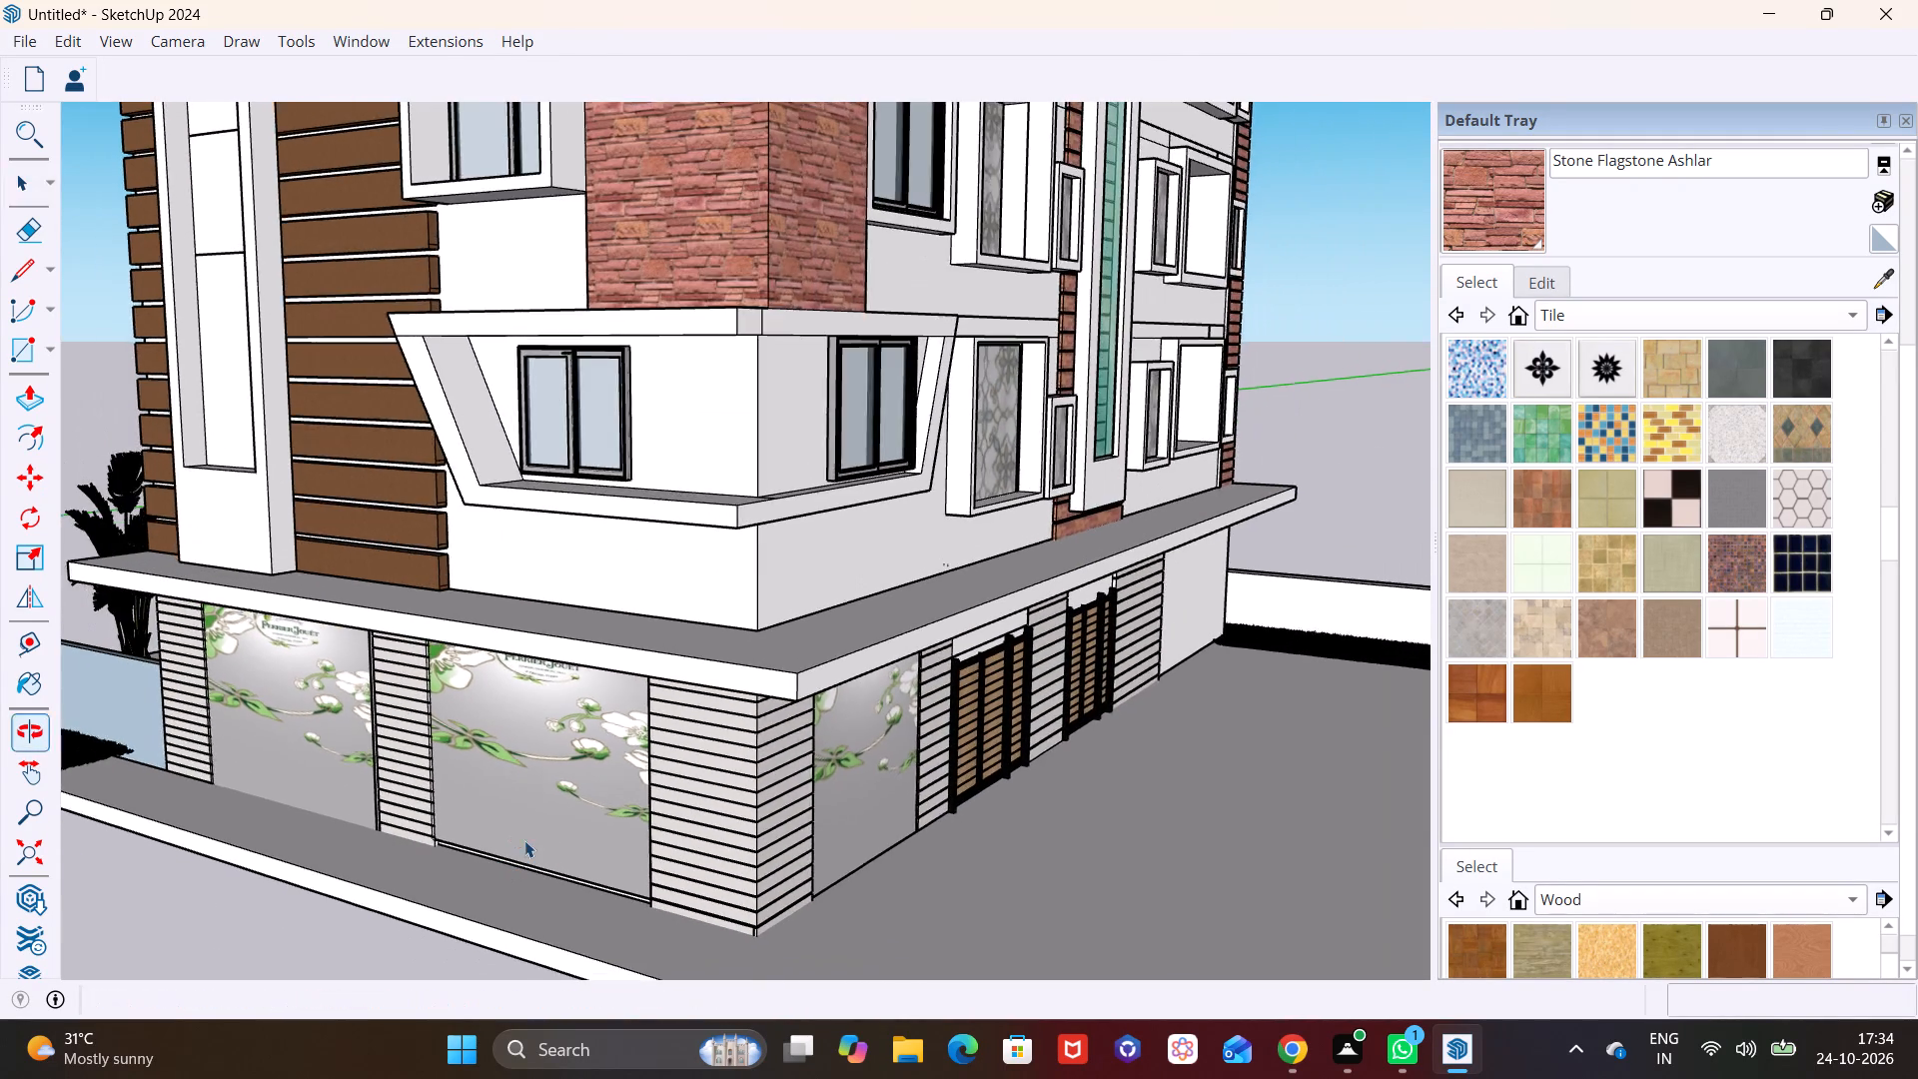
{"action": "scroll", "coordinate": [524, 840], "scroll_direction": "down", "scroll_amount": 3}
{"action": "middle_click_drag", "start_coordinate": [645, 801], "coordinate": [707, 652], "text": "shift"}
{"action": "scroll", "coordinate": [721, 697], "scroll_direction": "down", "scroll_amount": 3}
{"action": "middle_click_drag", "start_coordinate": [826, 758], "coordinate": [853, 706]}
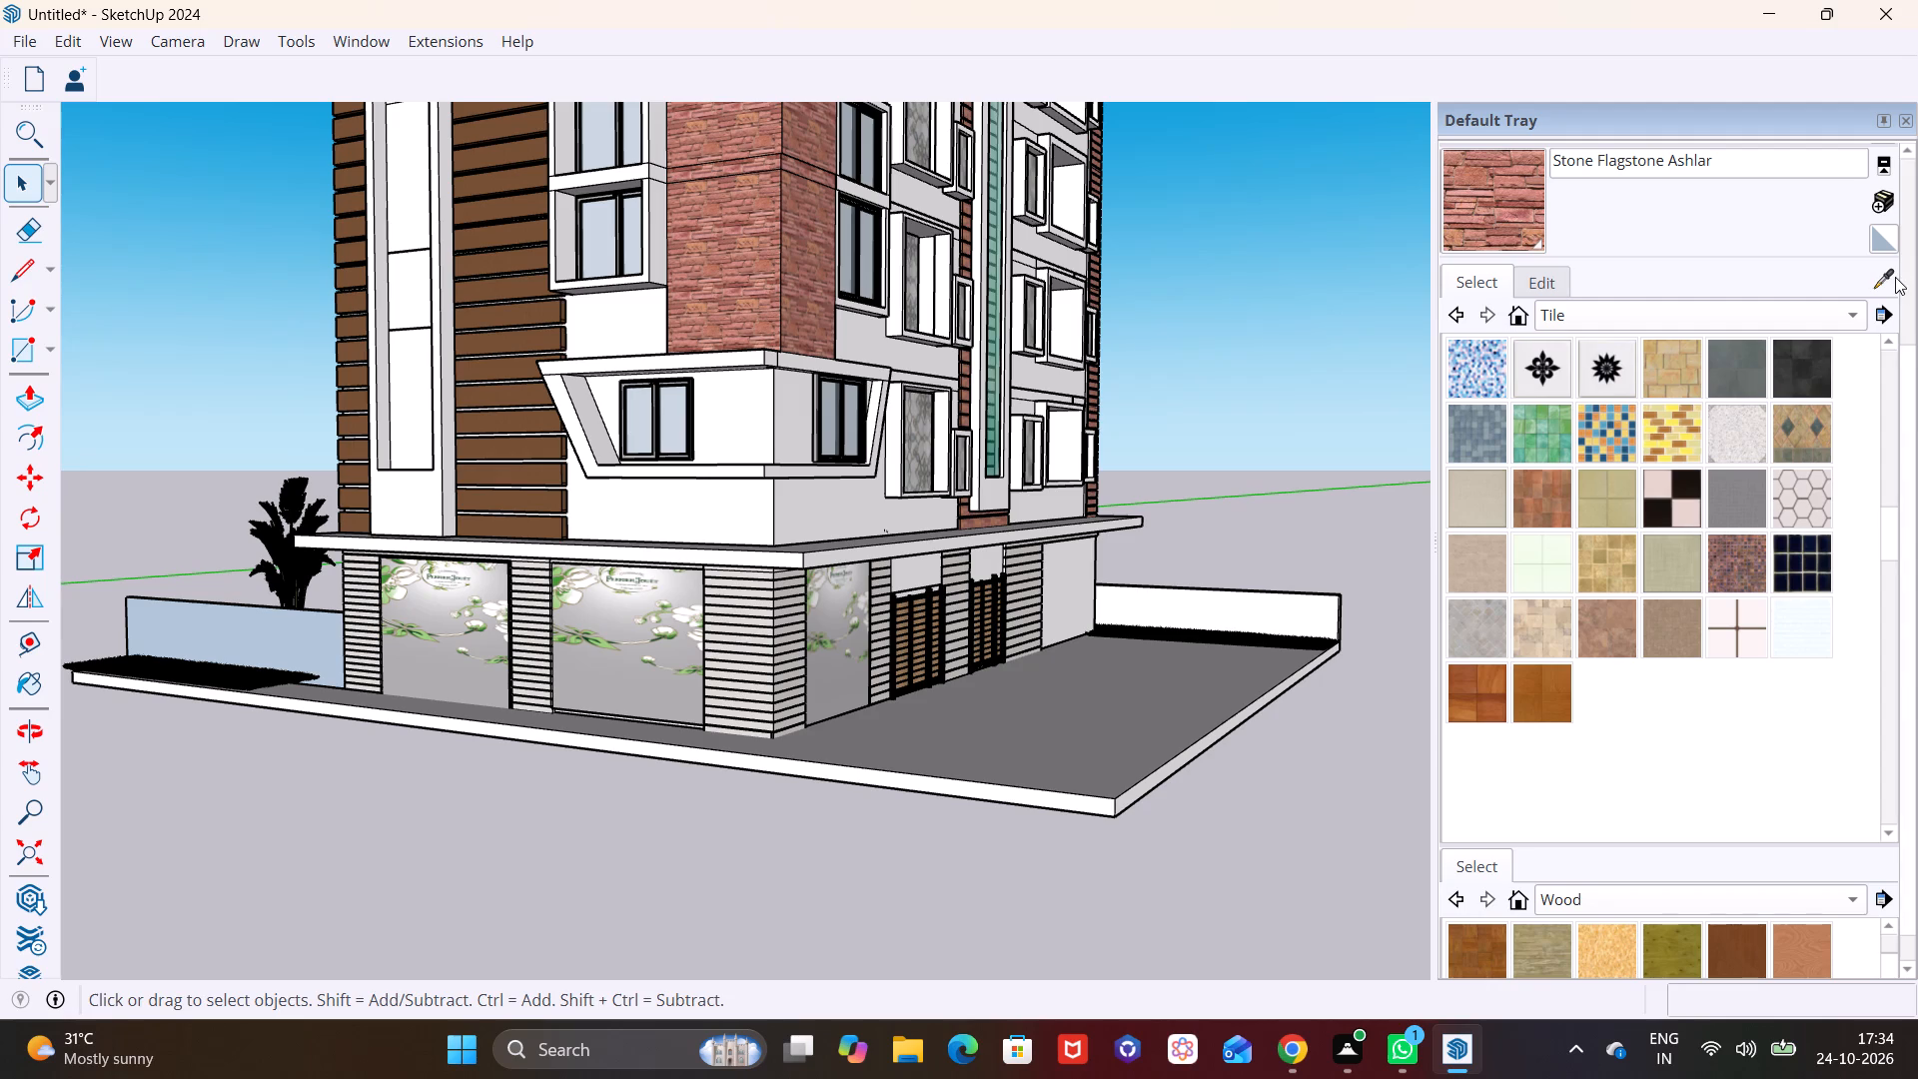
{"action": "left_click", "coordinate": [1895, 277]}
{"action": "left_click", "coordinate": [764, 623]}
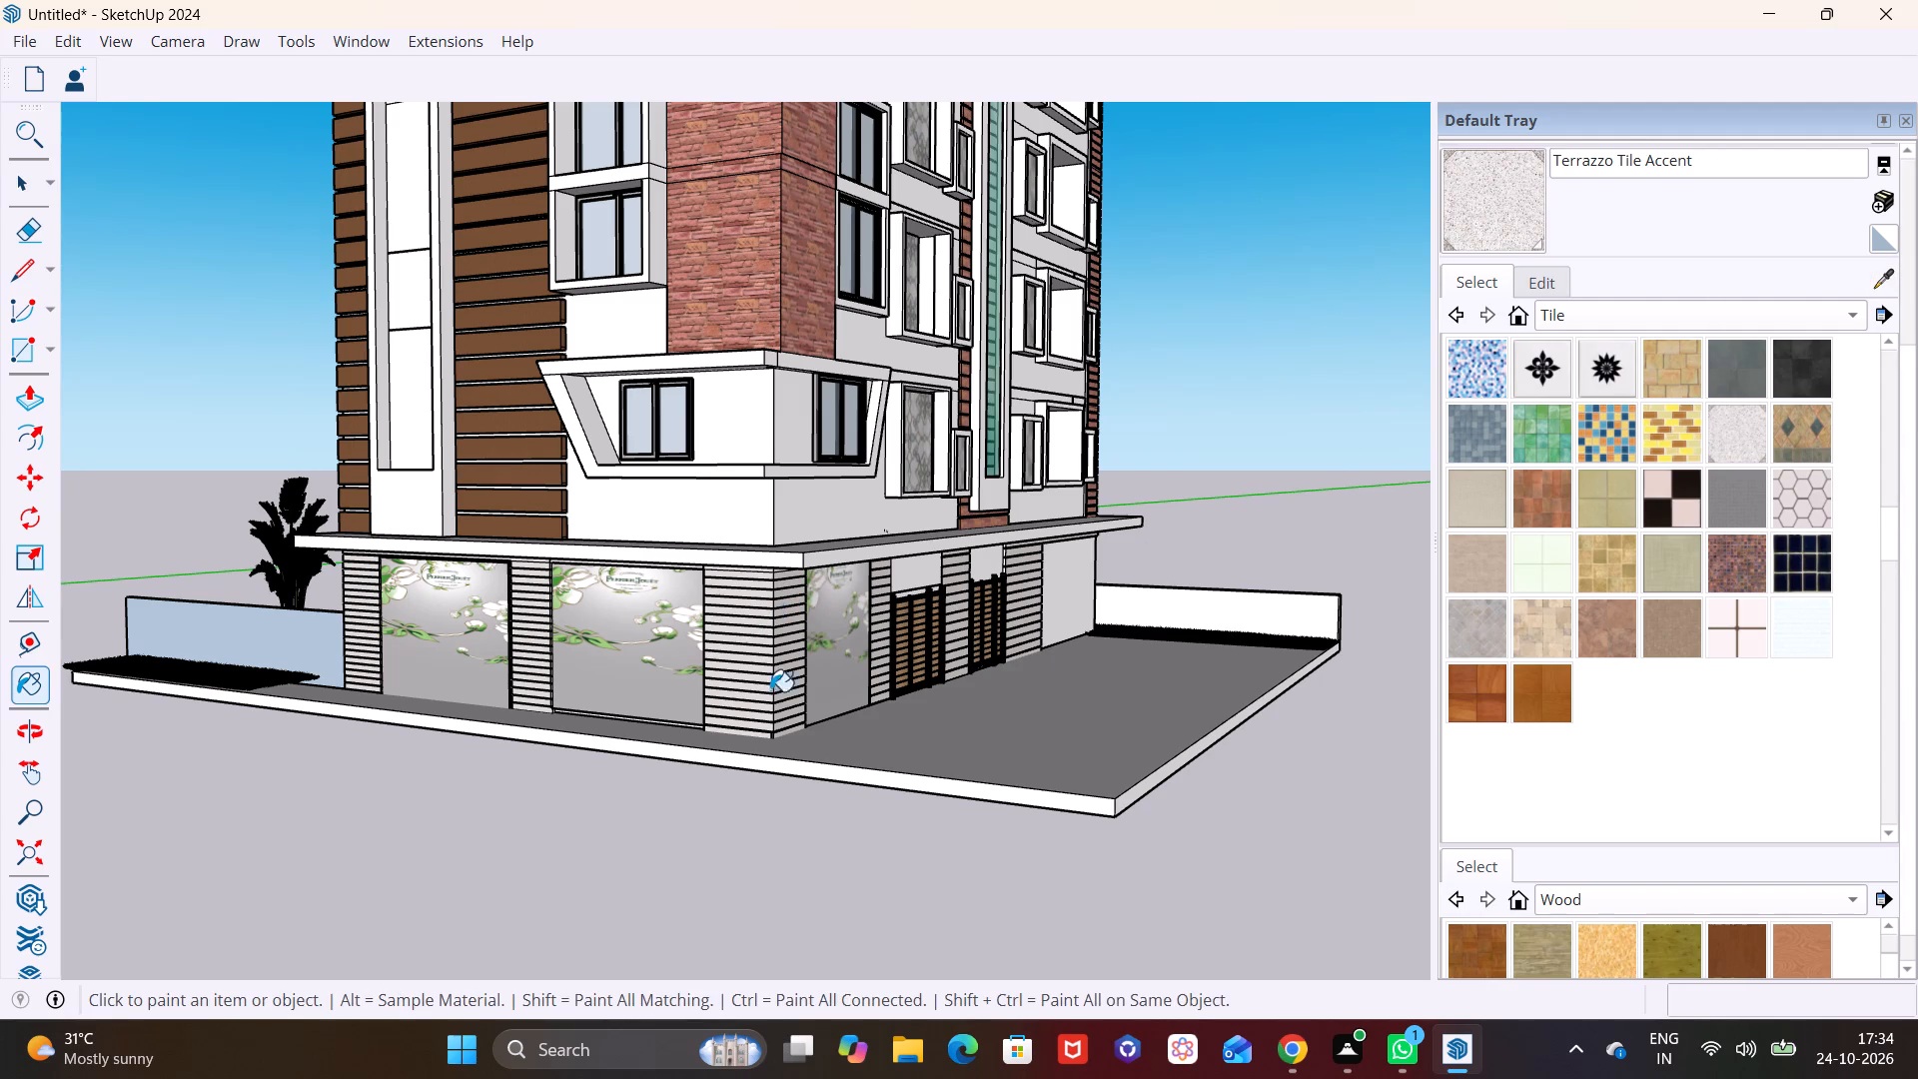
{"action": "scroll", "coordinate": [769, 721], "scroll_direction": "up", "scroll_amount": 6}
{"action": "left_click", "coordinate": [707, 764]}
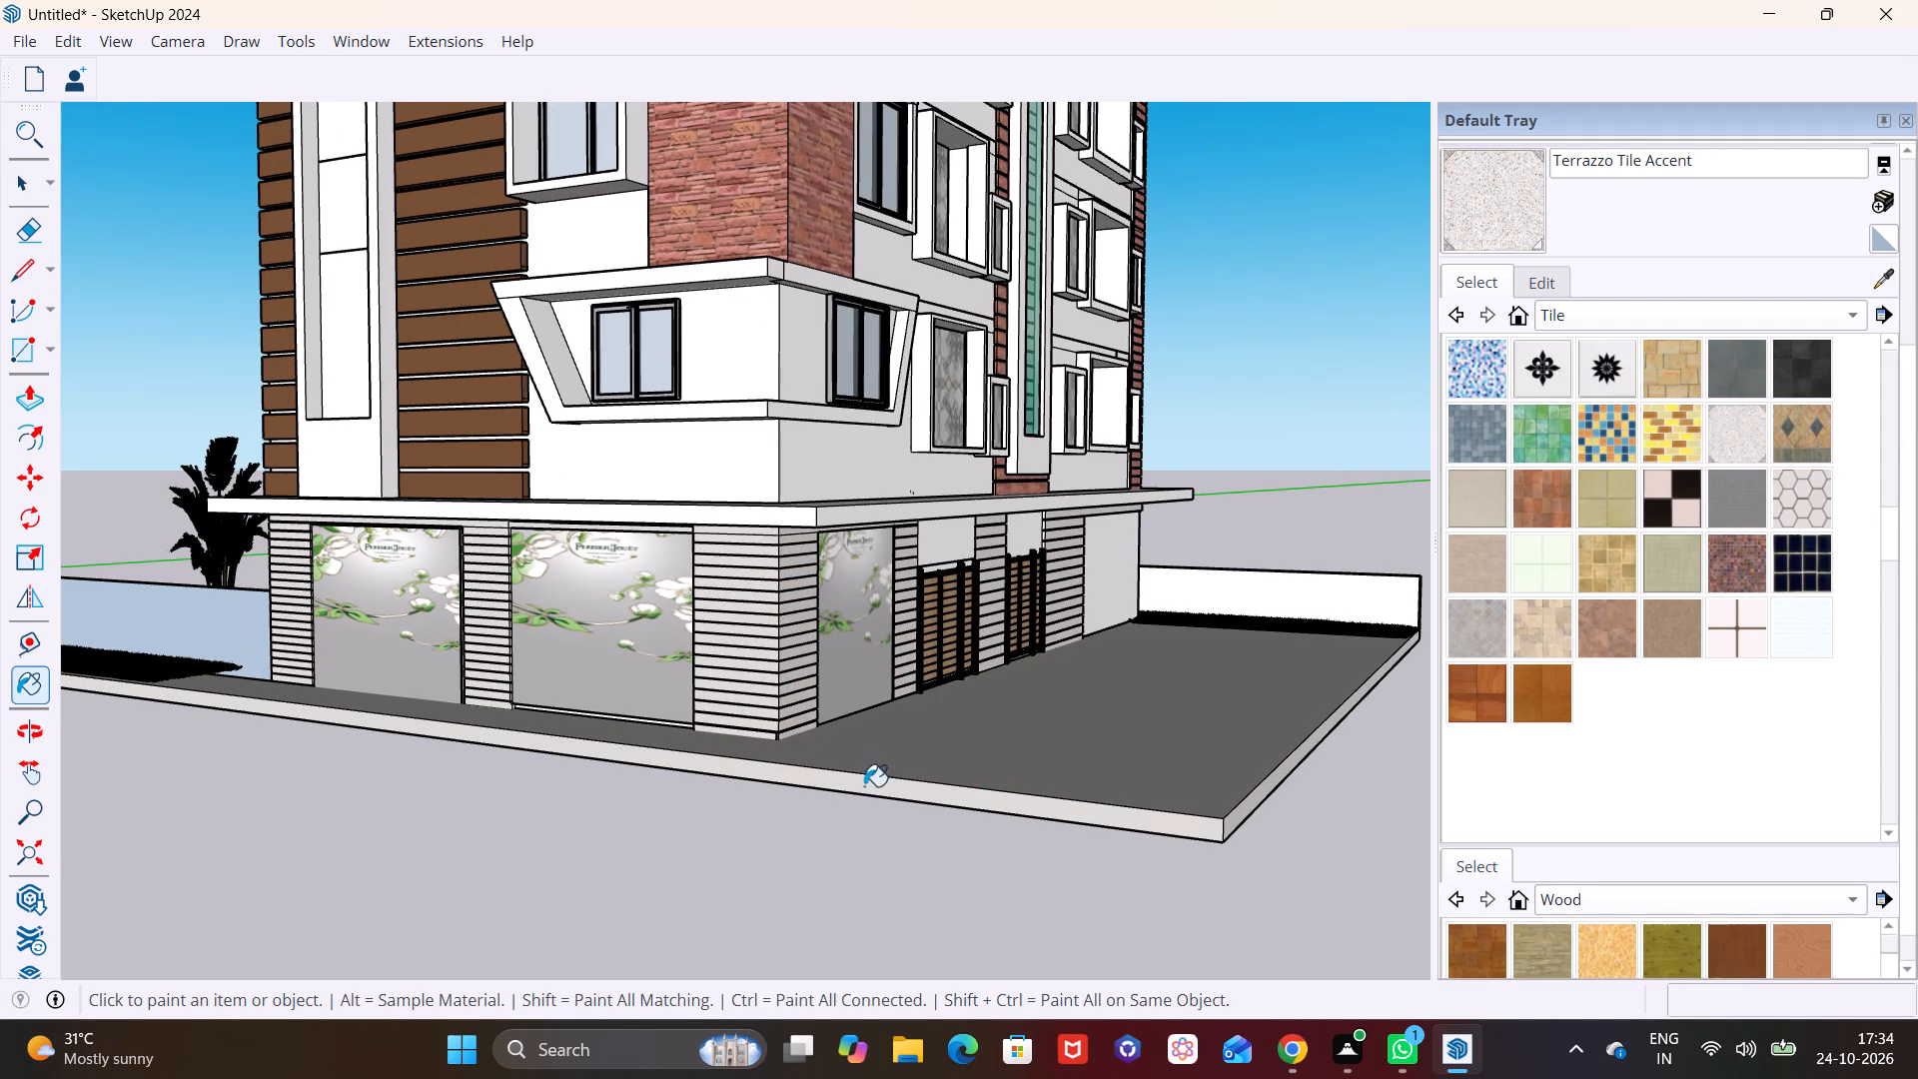
{"action": "left_click", "coordinate": [1243, 813]}
Sample Stone Flagstone Ashlar from the corner wall and paint the rooftop overhang slab with it.
{"action": "scroll", "coordinate": [1244, 801], "scroll_direction": "down", "scroll_amount": 8}
{"action": "middle_click_drag", "start_coordinate": [862, 707], "coordinate": [765, 765]}
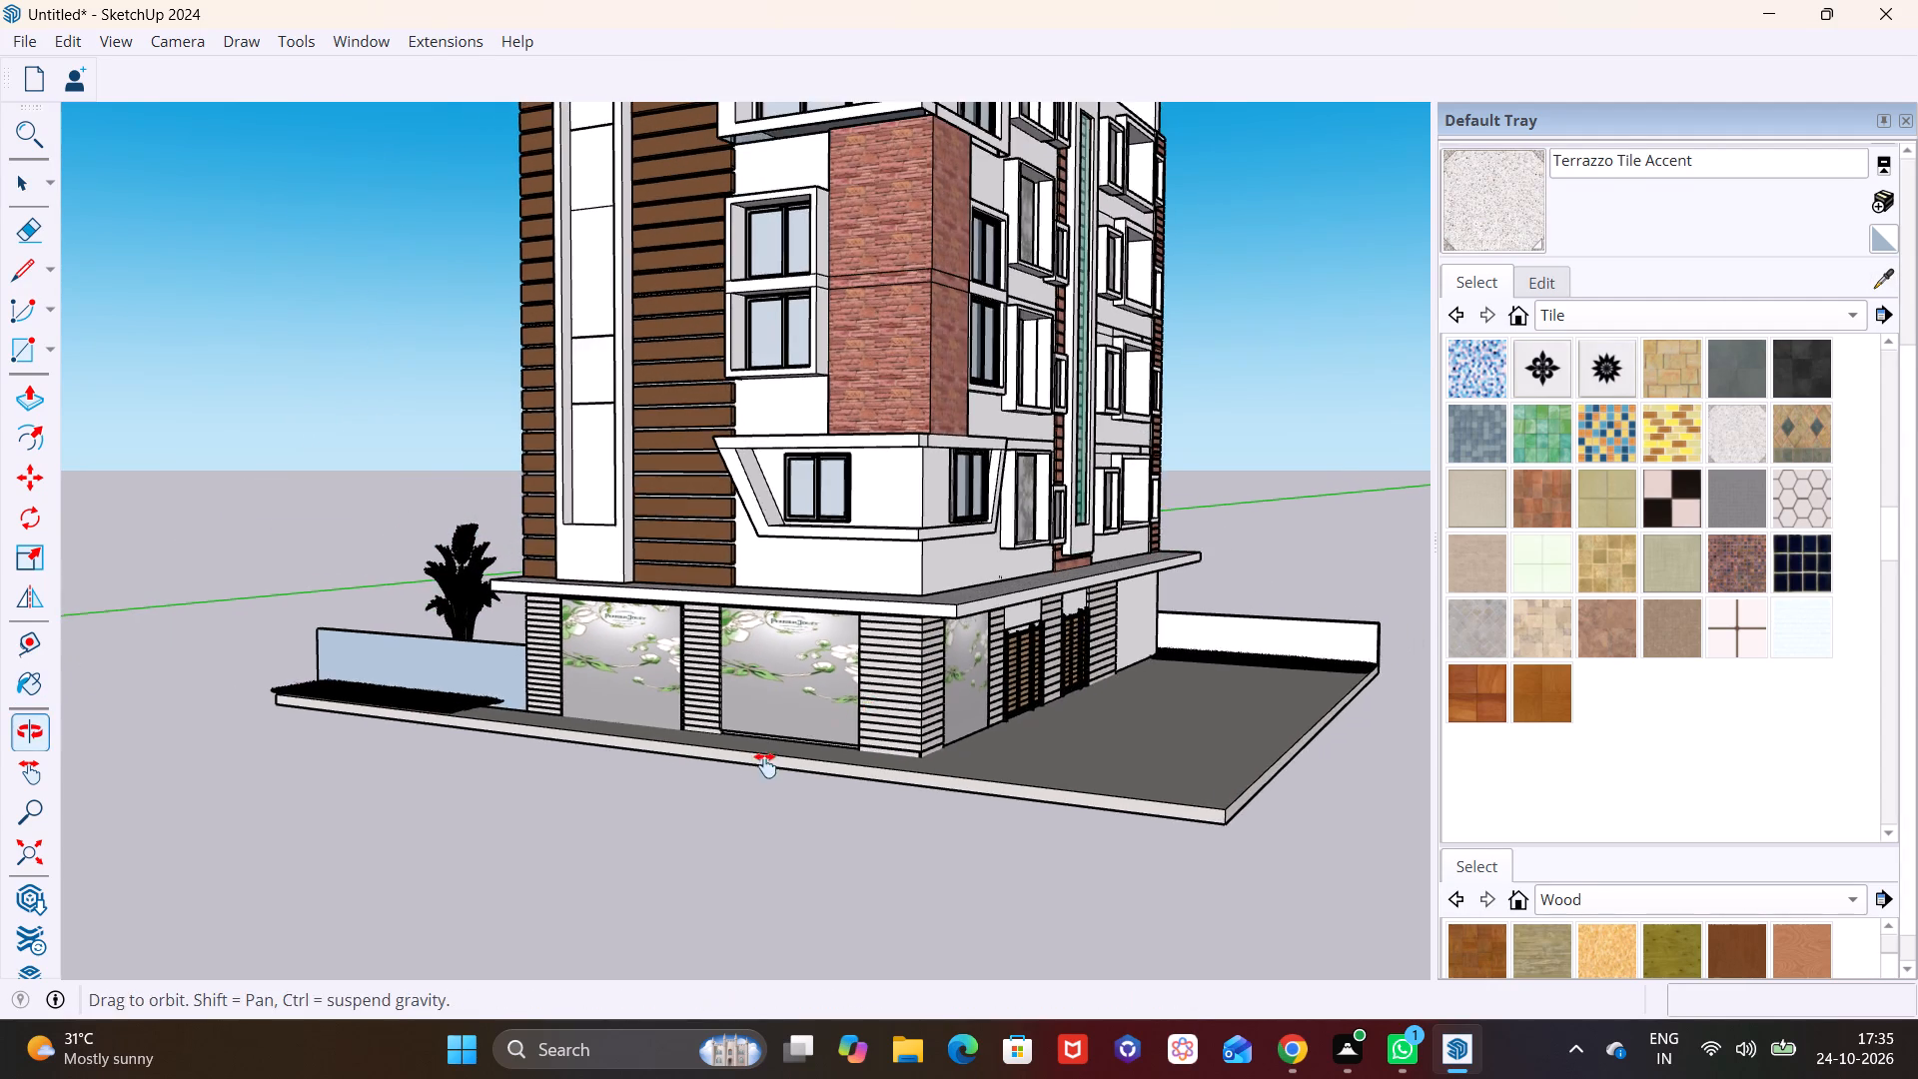
{"action": "middle_click_drag", "start_coordinate": [765, 765], "coordinate": [664, 896]}
{"action": "scroll", "coordinate": [615, 769], "scroll_direction": "down", "scroll_amount": 6}
{"action": "middle_click_drag", "start_coordinate": [640, 736], "coordinate": [581, 826], "text": "shift"}
{"action": "middle_click_drag", "start_coordinate": [597, 747], "coordinate": [613, 519]}
{"action": "scroll", "coordinate": [663, 419], "scroll_direction": "up", "scroll_amount": 5}
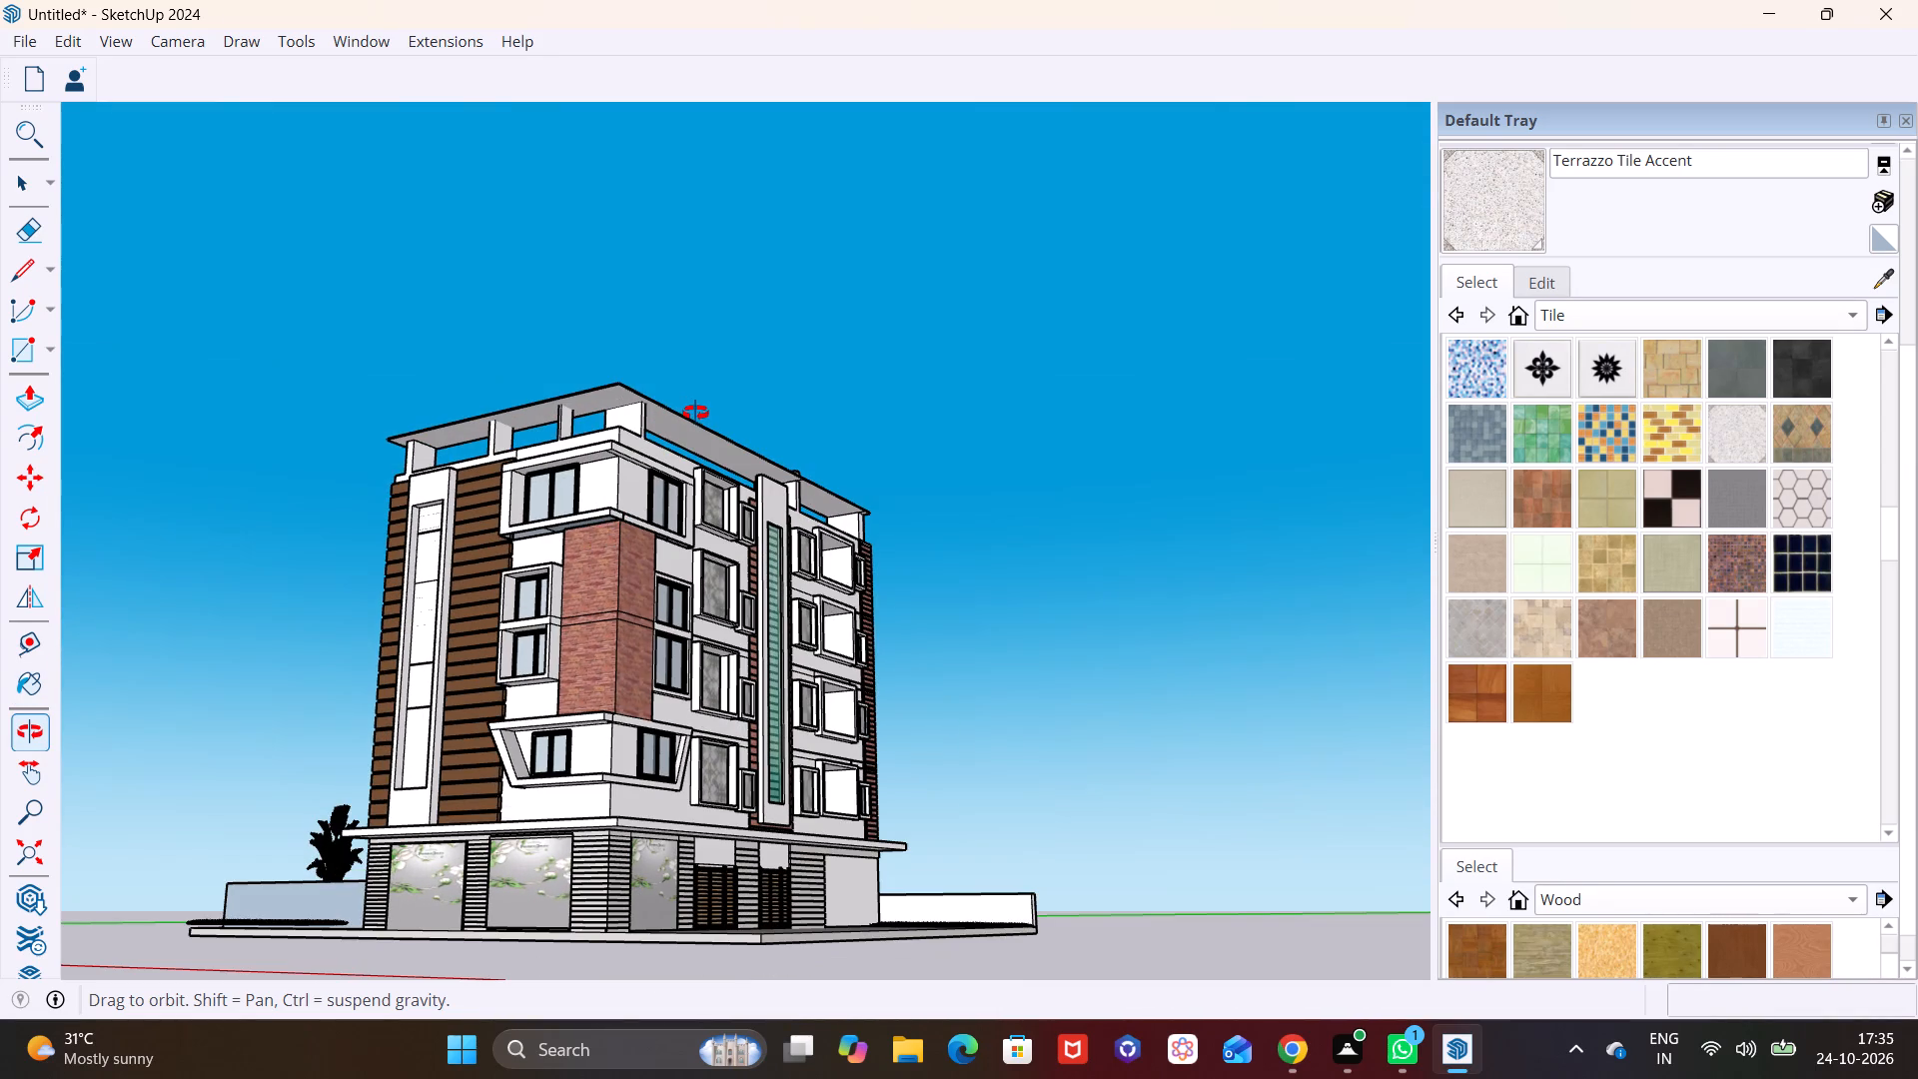
{"action": "scroll", "coordinate": [695, 413], "scroll_direction": "up", "scroll_amount": 20}
{"action": "scroll", "coordinate": [695, 413], "scroll_direction": "up", "scroll_amount": 6}
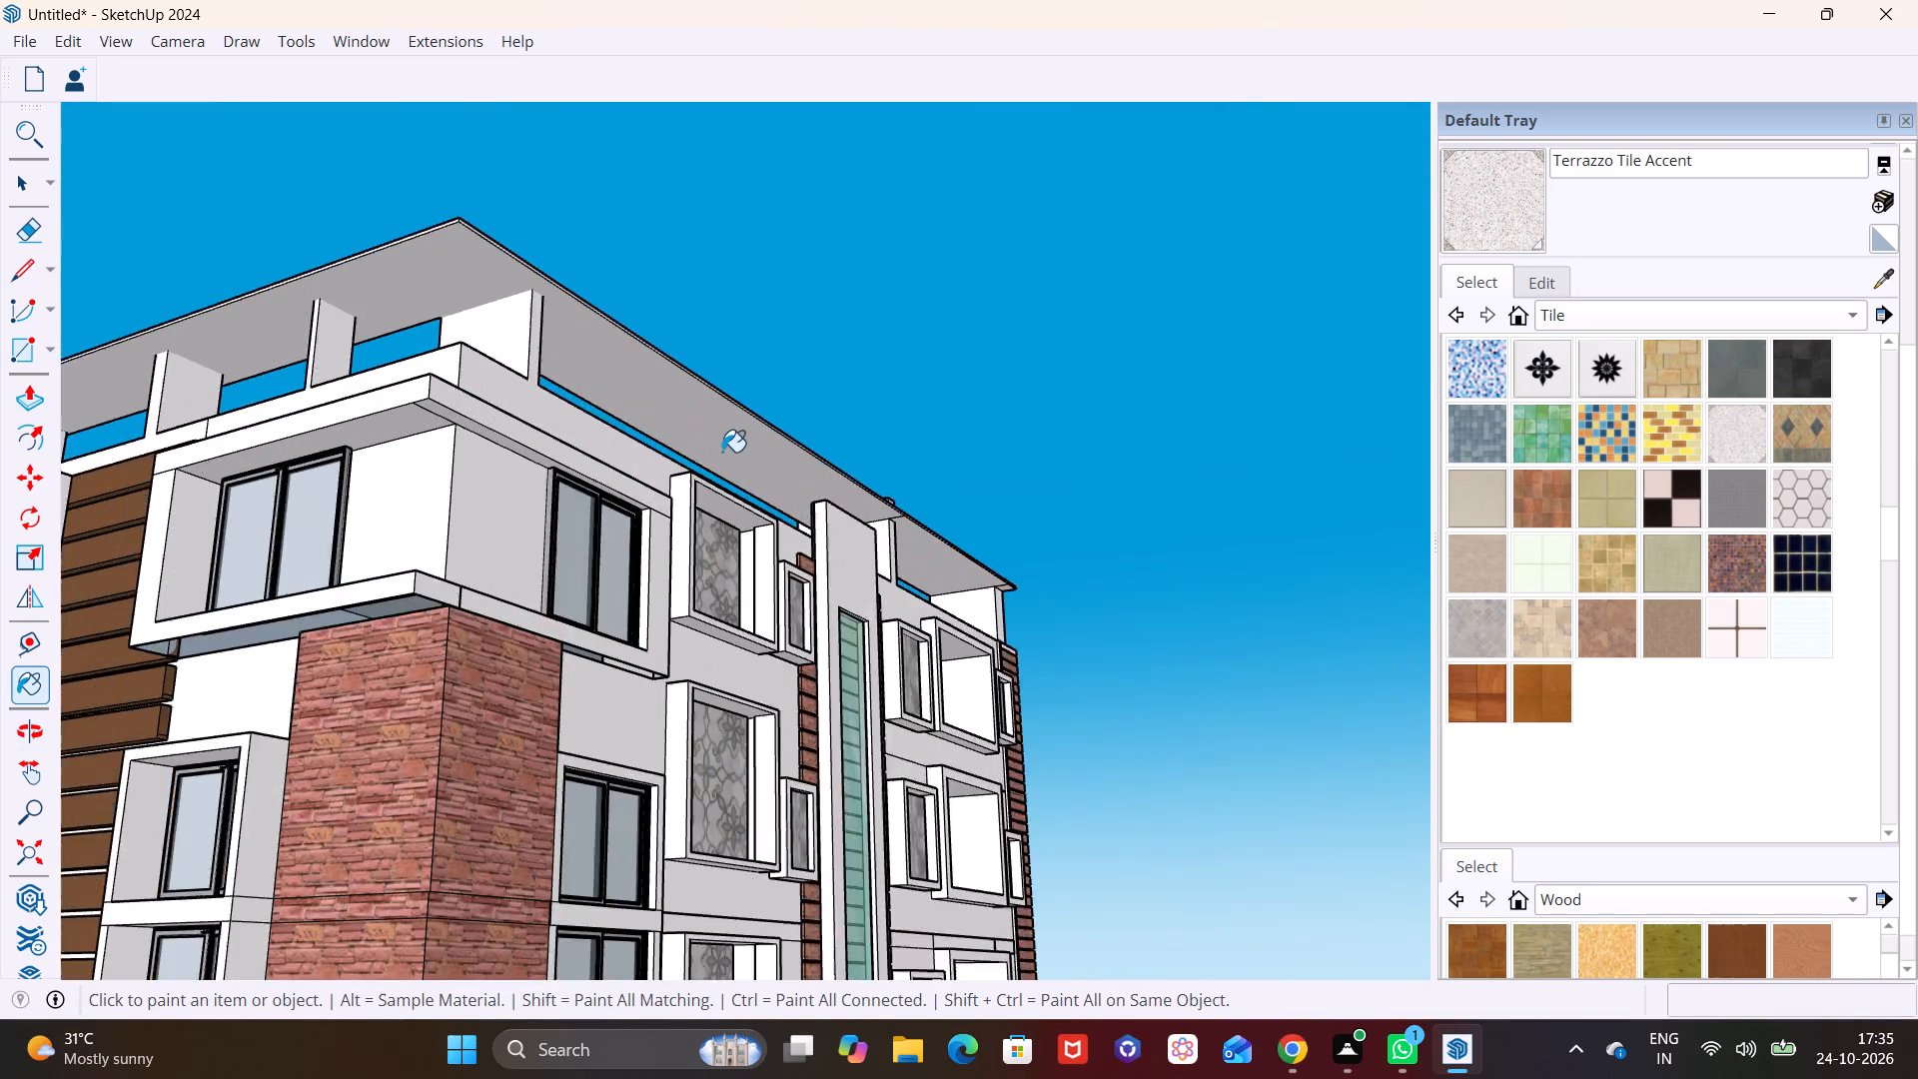
{"action": "scroll", "coordinate": [722, 452], "scroll_direction": "up", "scroll_amount": 2}
{"action": "key", "text": "space"}
{"action": "left_click", "coordinate": [1876, 276]}
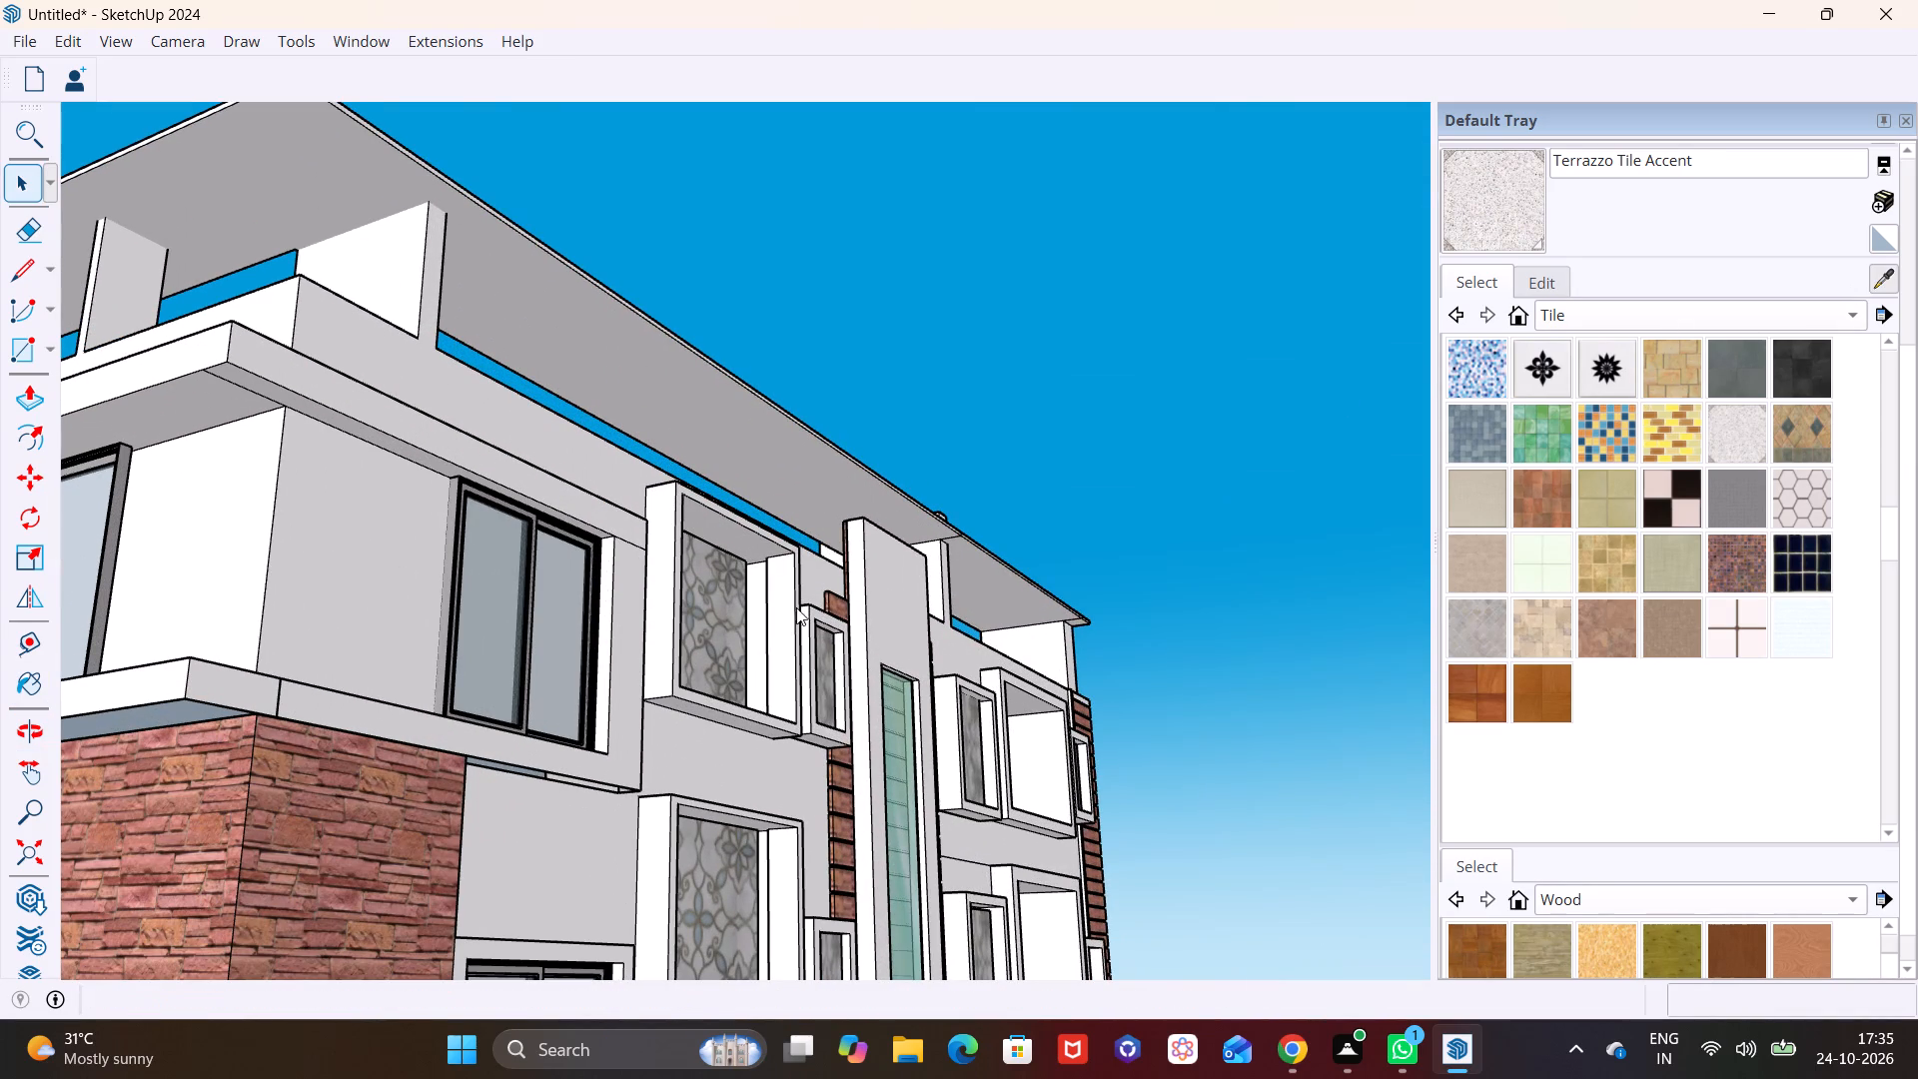
{"action": "left_click", "coordinate": [266, 775]}
{"action": "left_click", "coordinate": [511, 298]}
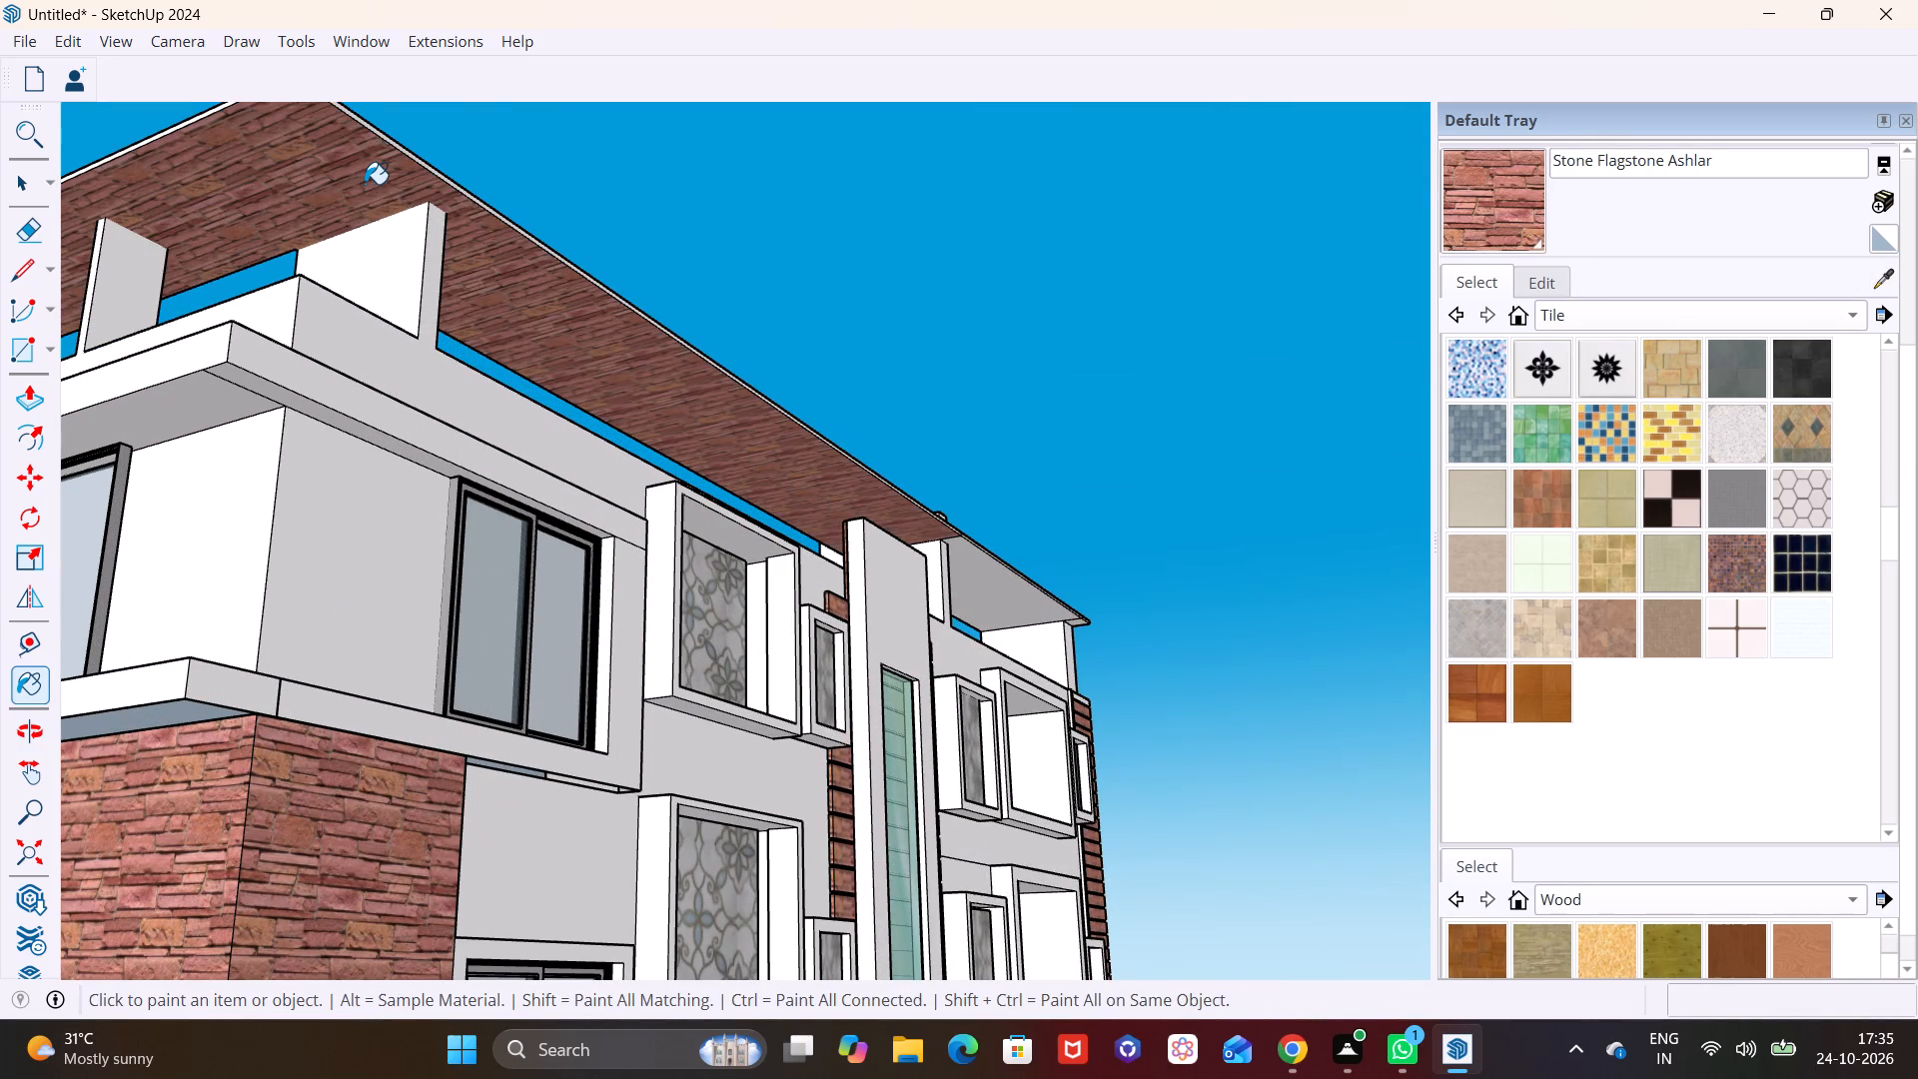
Examine the roof slab, both façades and the ground level from several angles to check the applied materials.
{"action": "scroll", "coordinate": [526, 411], "scroll_direction": "down", "scroll_amount": 6}
{"action": "middle_click_drag", "start_coordinate": [570, 490], "coordinate": [453, 797]}
{"action": "scroll", "coordinate": [510, 687], "scroll_direction": "down", "scroll_amount": 6}
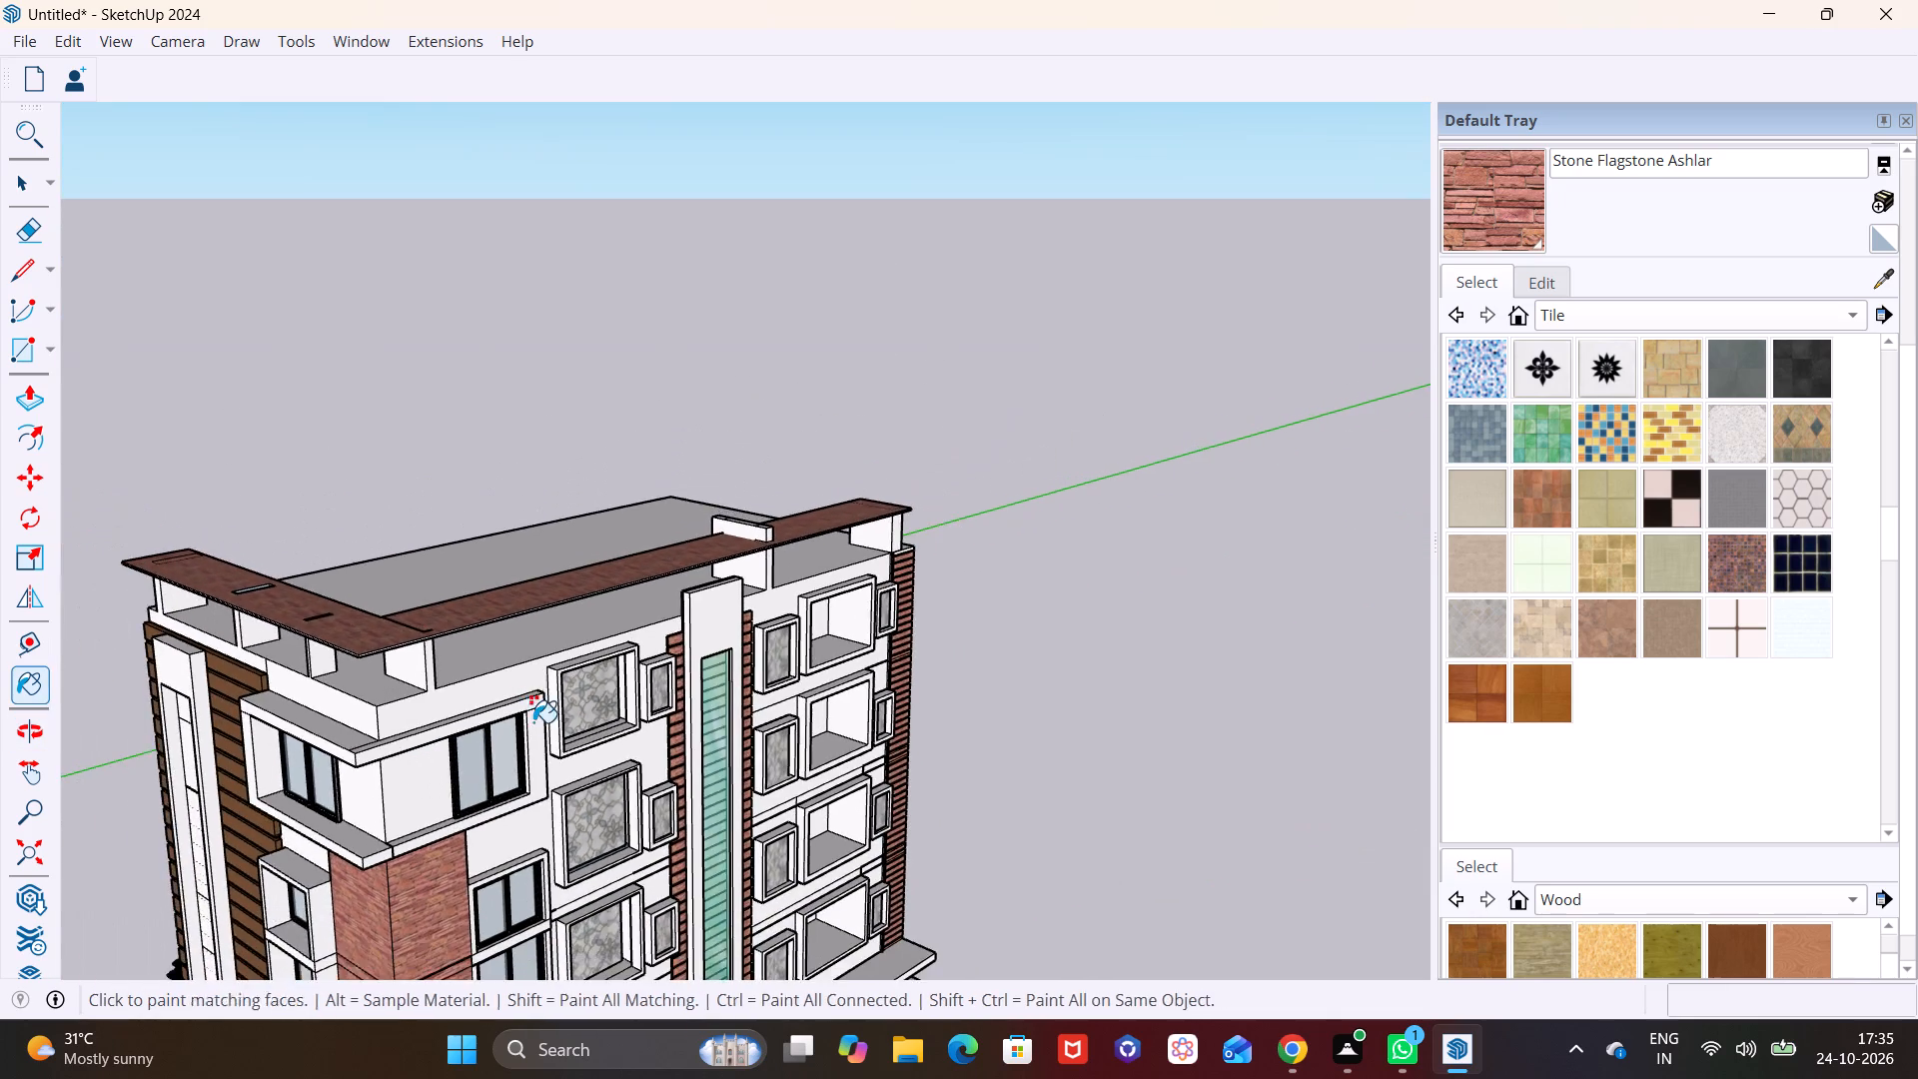
{"action": "middle_click_drag", "start_coordinate": [533, 722], "coordinate": [594, 562], "text": "shift"}
{"action": "middle_click_drag", "start_coordinate": [748, 817], "coordinate": [771, 693]}
{"action": "scroll", "coordinate": [738, 838], "scroll_direction": "down", "scroll_amount": 2}
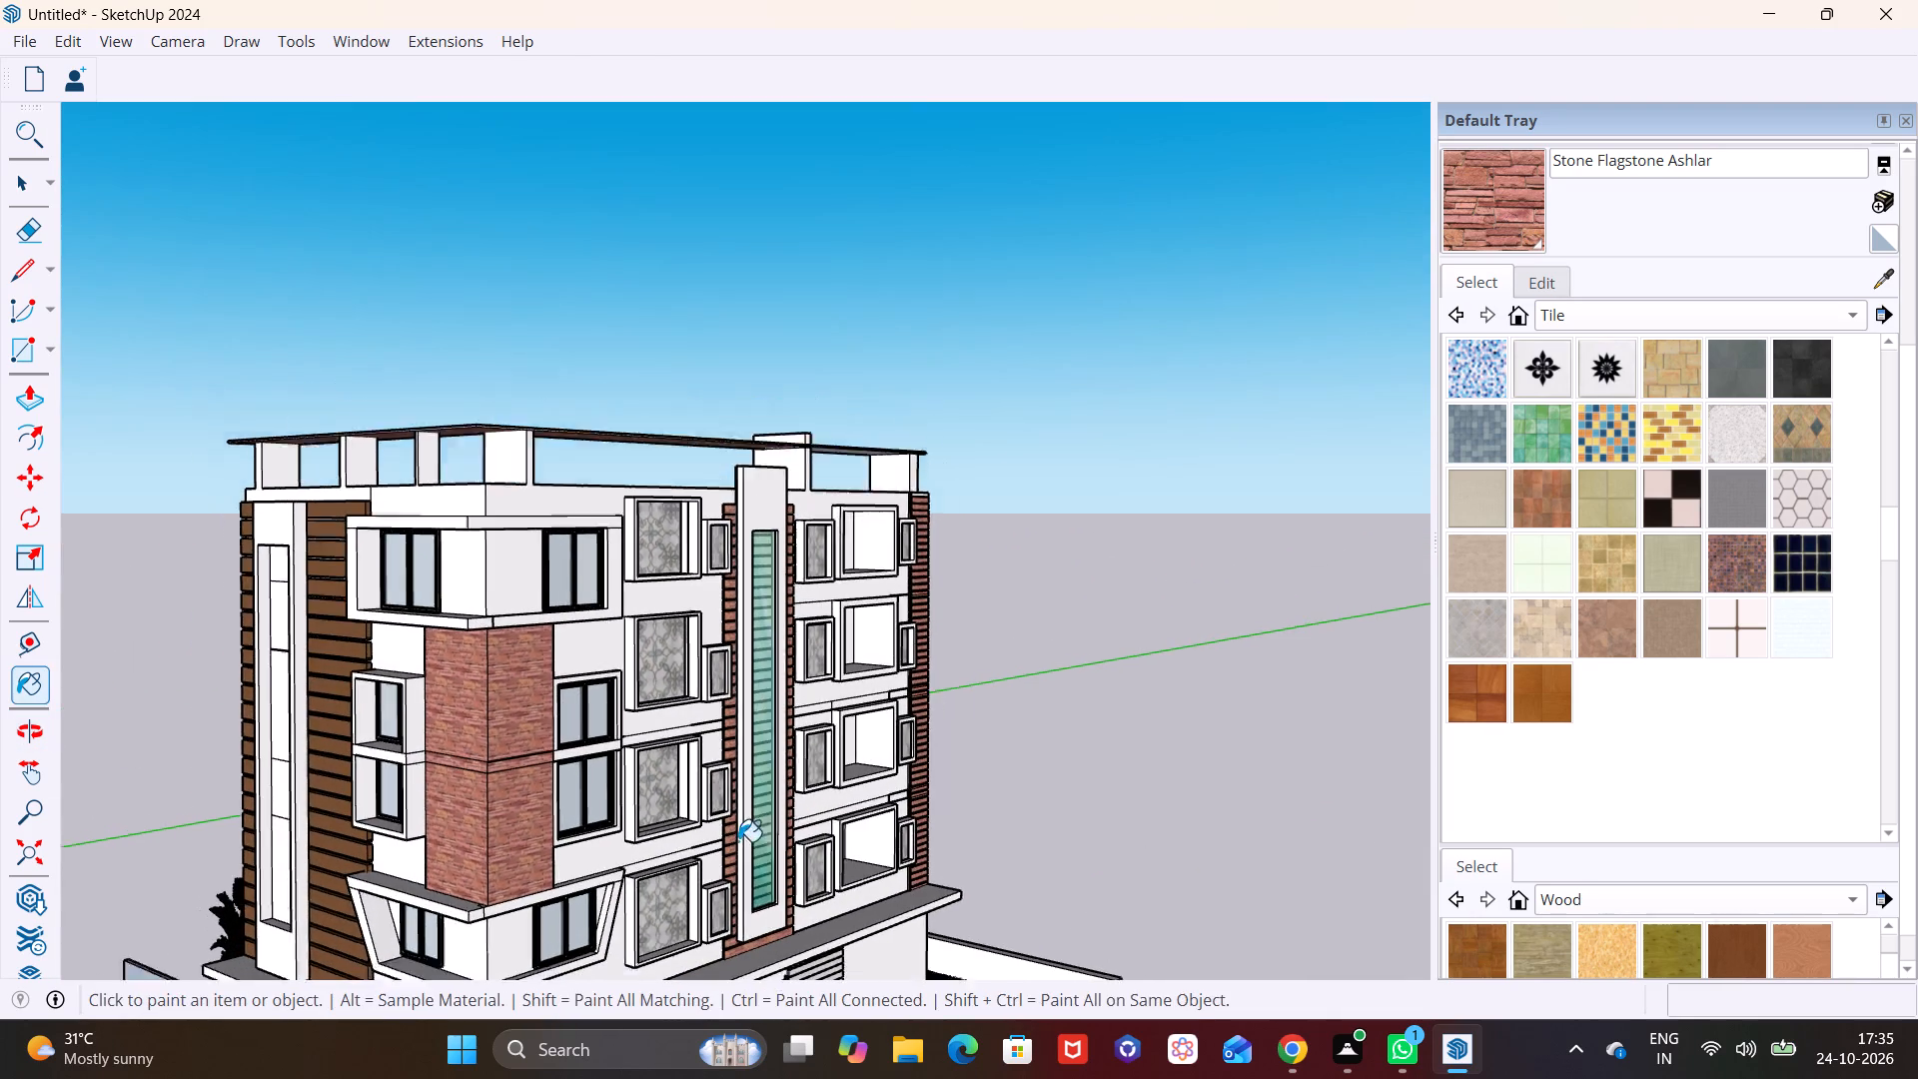
{"action": "middle_click_drag", "start_coordinate": [738, 833], "coordinate": [803, 630], "text": "shift"}
{"action": "scroll", "coordinate": [783, 701], "scroll_direction": "down", "scroll_amount": 2}
{"action": "middle_click_drag", "start_coordinate": [773, 784], "coordinate": [803, 750], "text": "shift"}
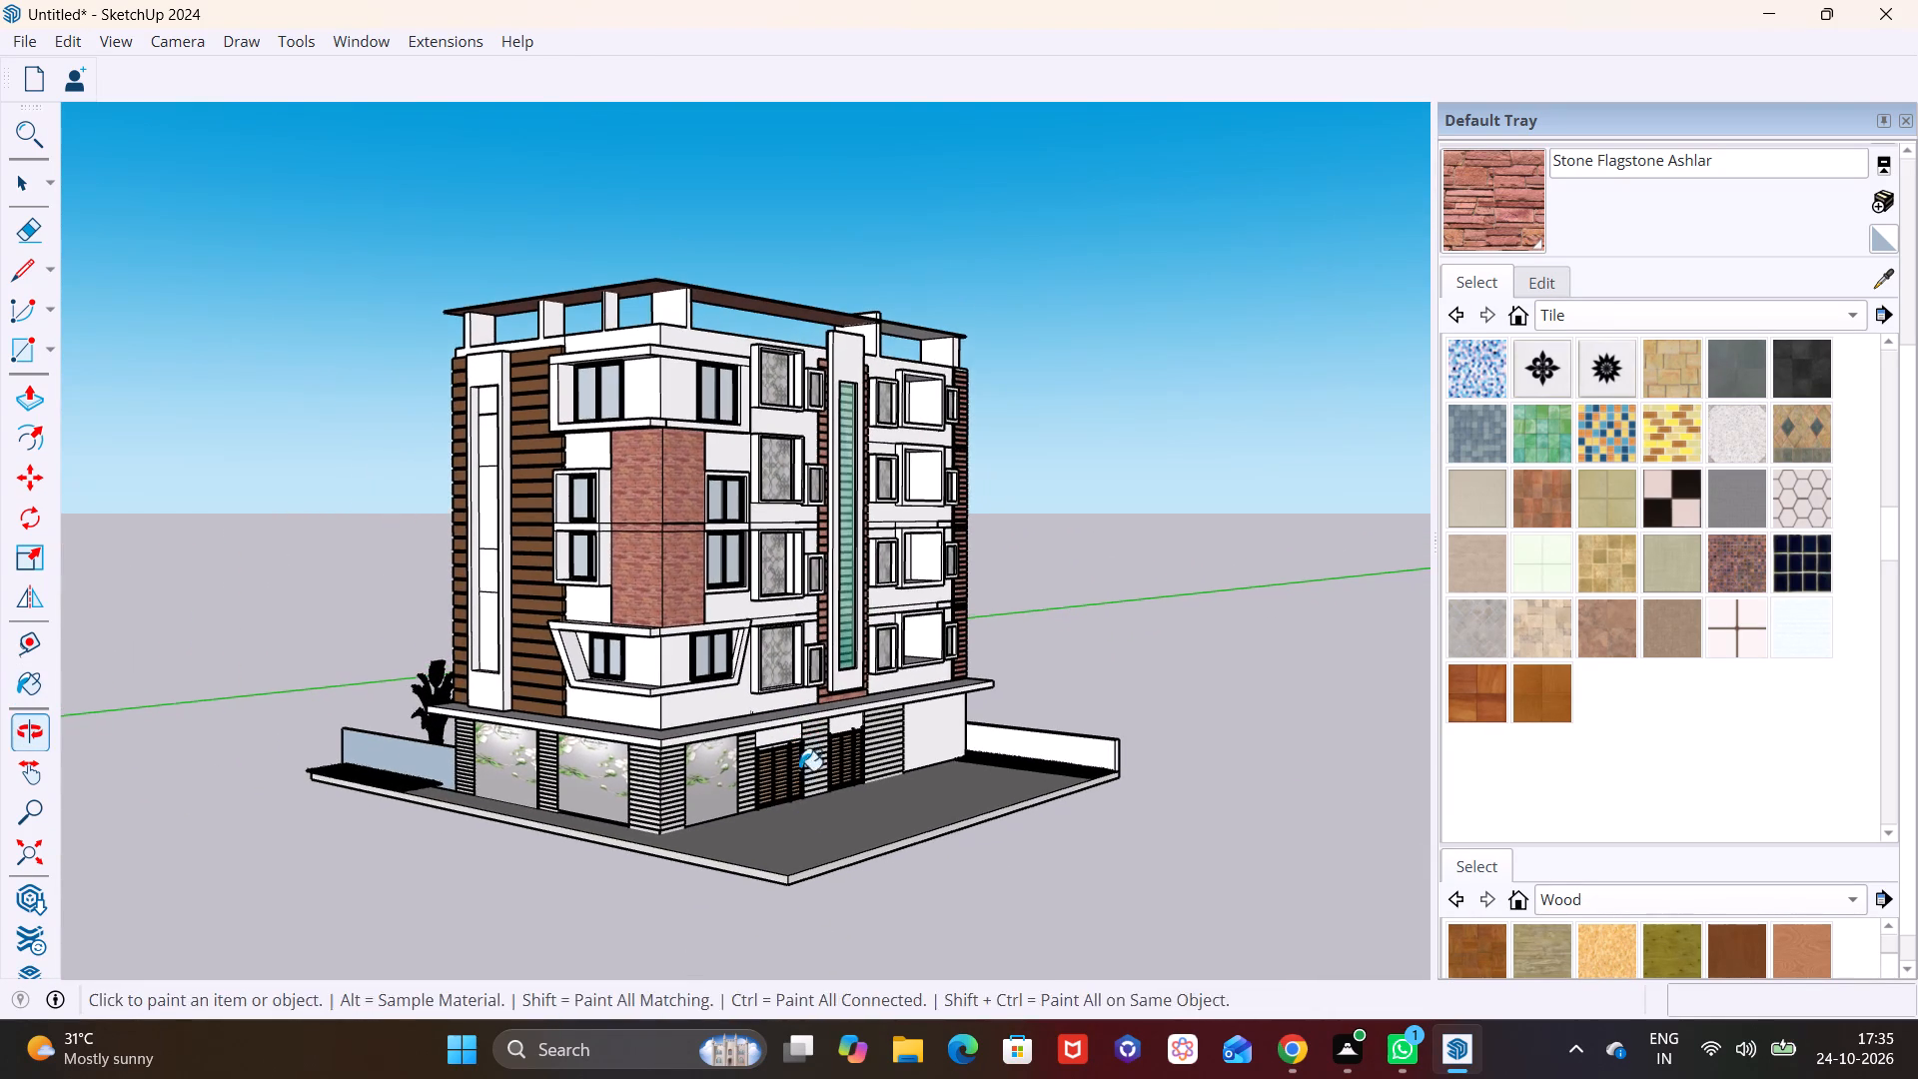
{"action": "middle_click", "coordinate": [806, 830]}
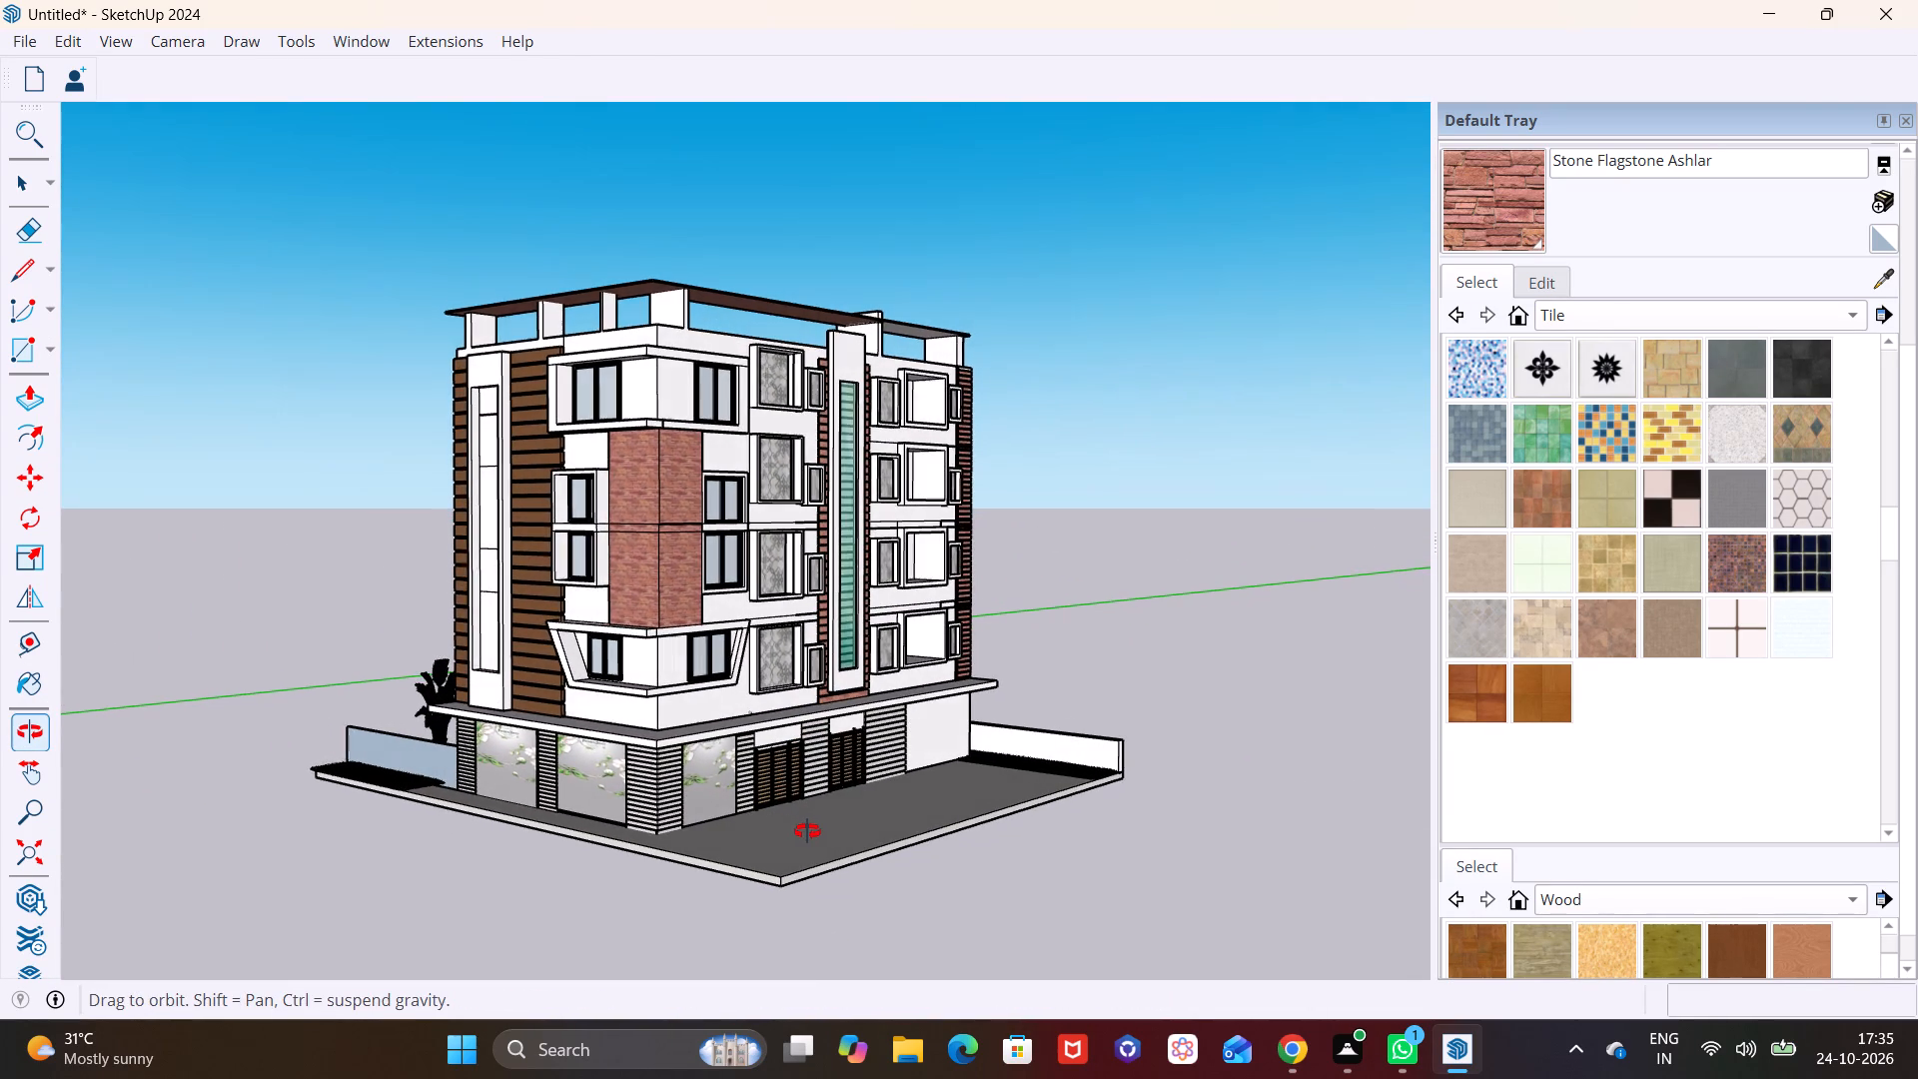
{"action": "scroll", "coordinate": [875, 849], "scroll_direction": "up", "scroll_amount": 3}
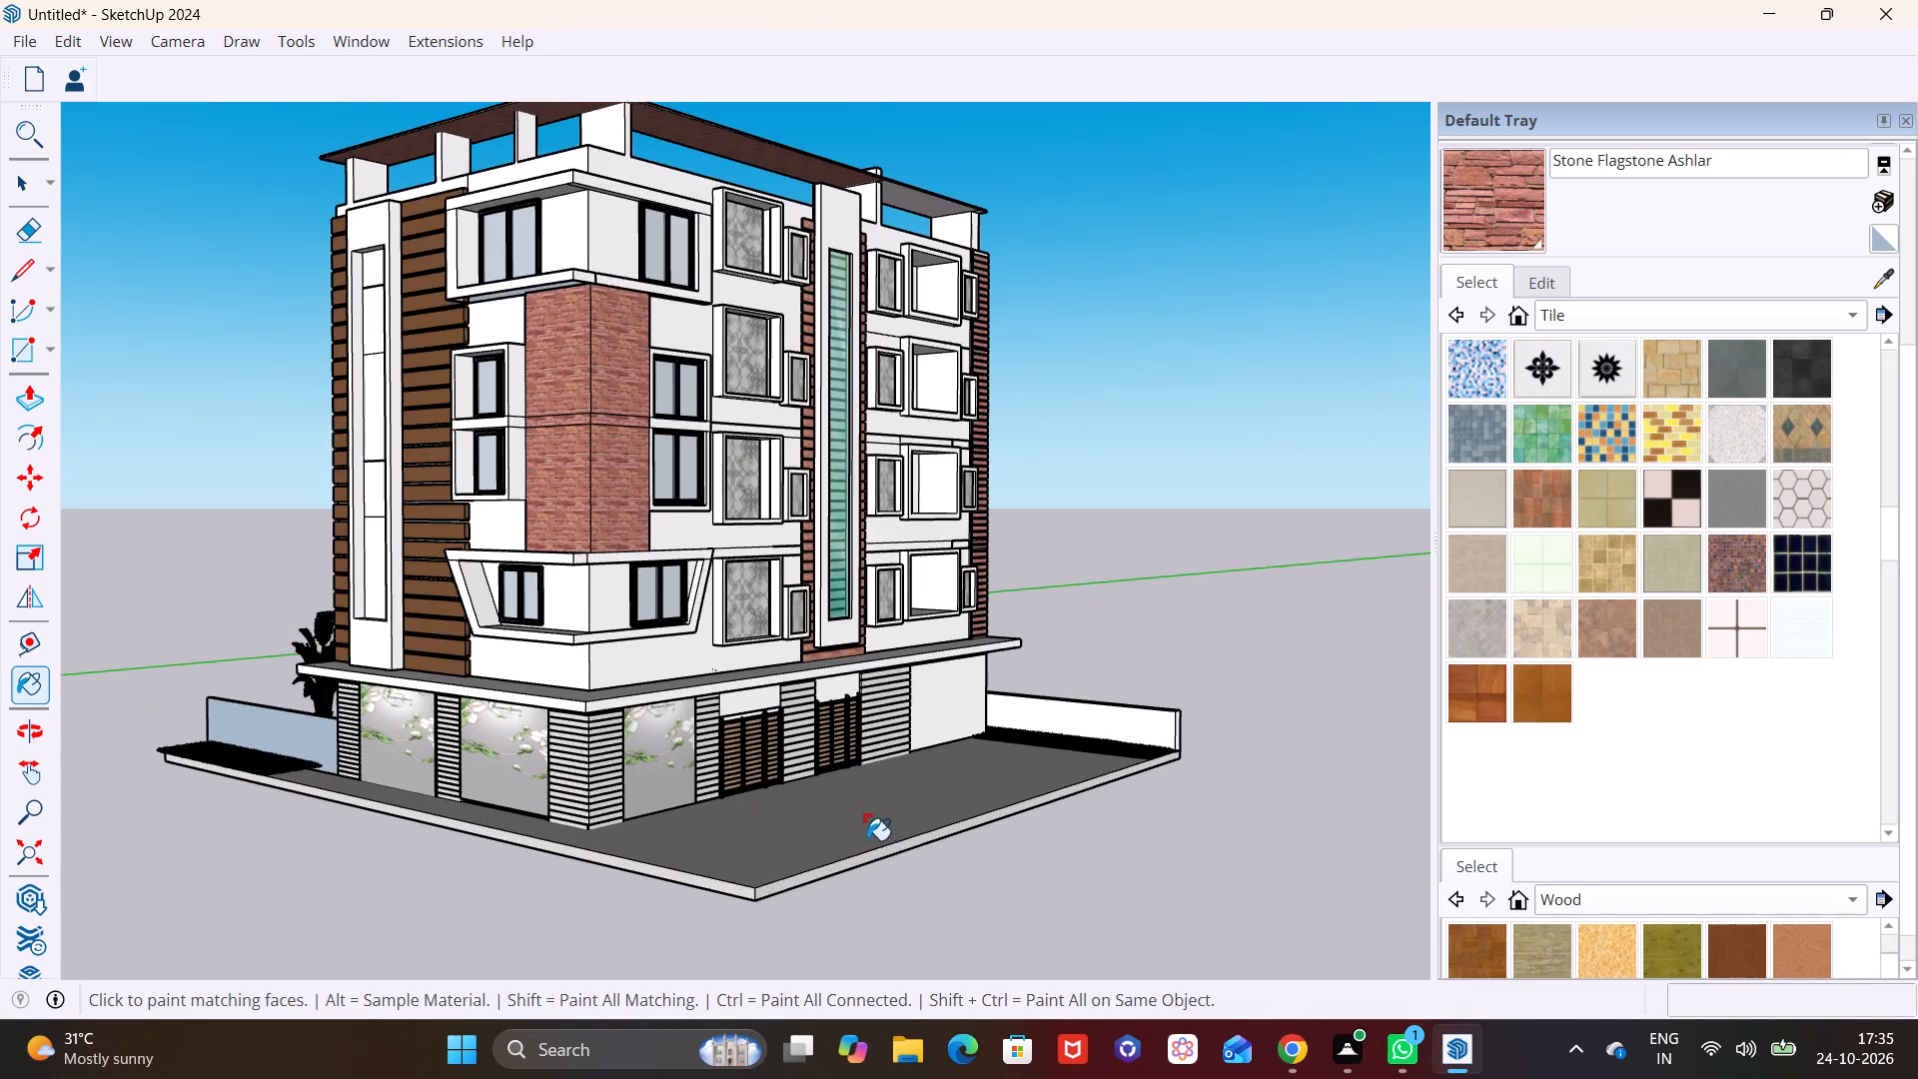
{"action": "middle_click_drag", "start_coordinate": [867, 840], "coordinate": [1029, 968], "text": "shift"}
{"action": "scroll", "coordinate": [938, 911], "scroll_direction": "down", "scroll_amount": 1}
{"action": "middle_click_drag", "start_coordinate": [927, 887], "coordinate": [920, 895], "text": "shift"}
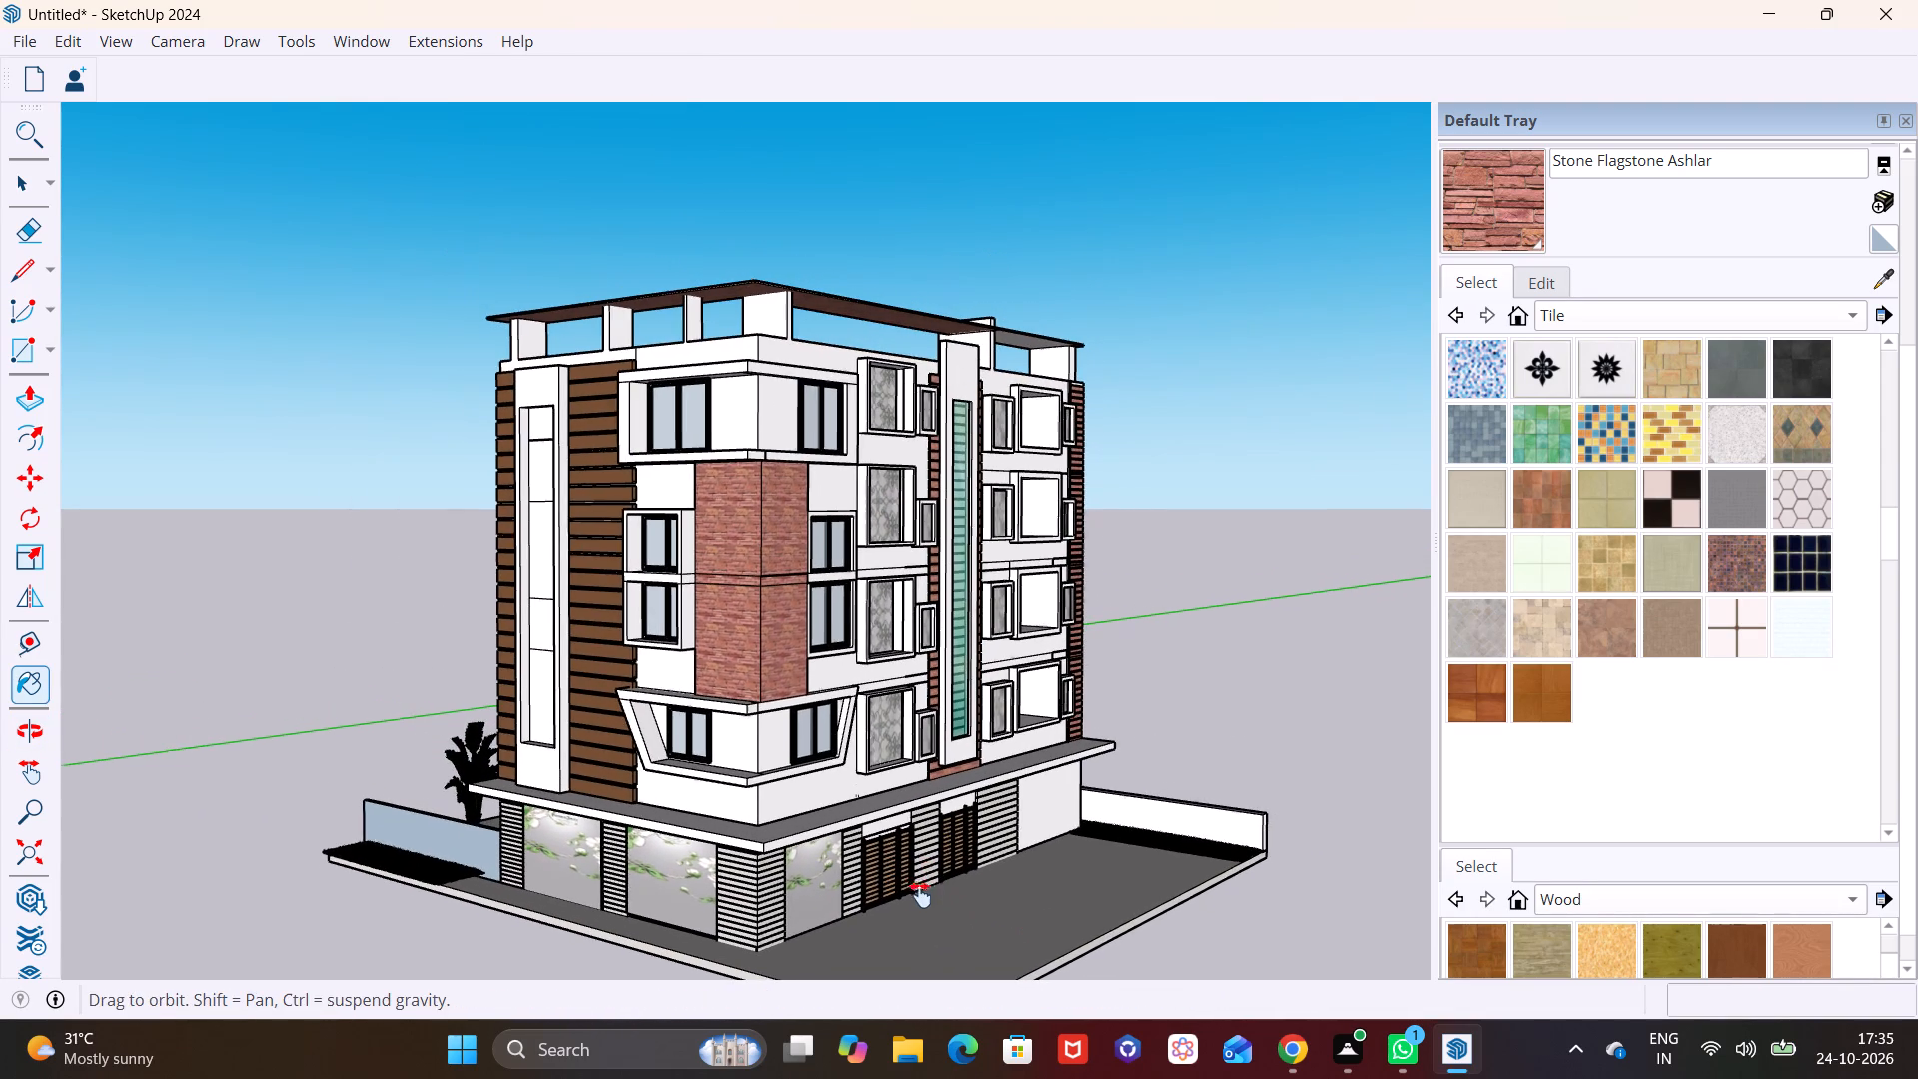
{"action": "middle_click_drag", "start_coordinate": [920, 895], "coordinate": [920, 901], "text": "shift"}
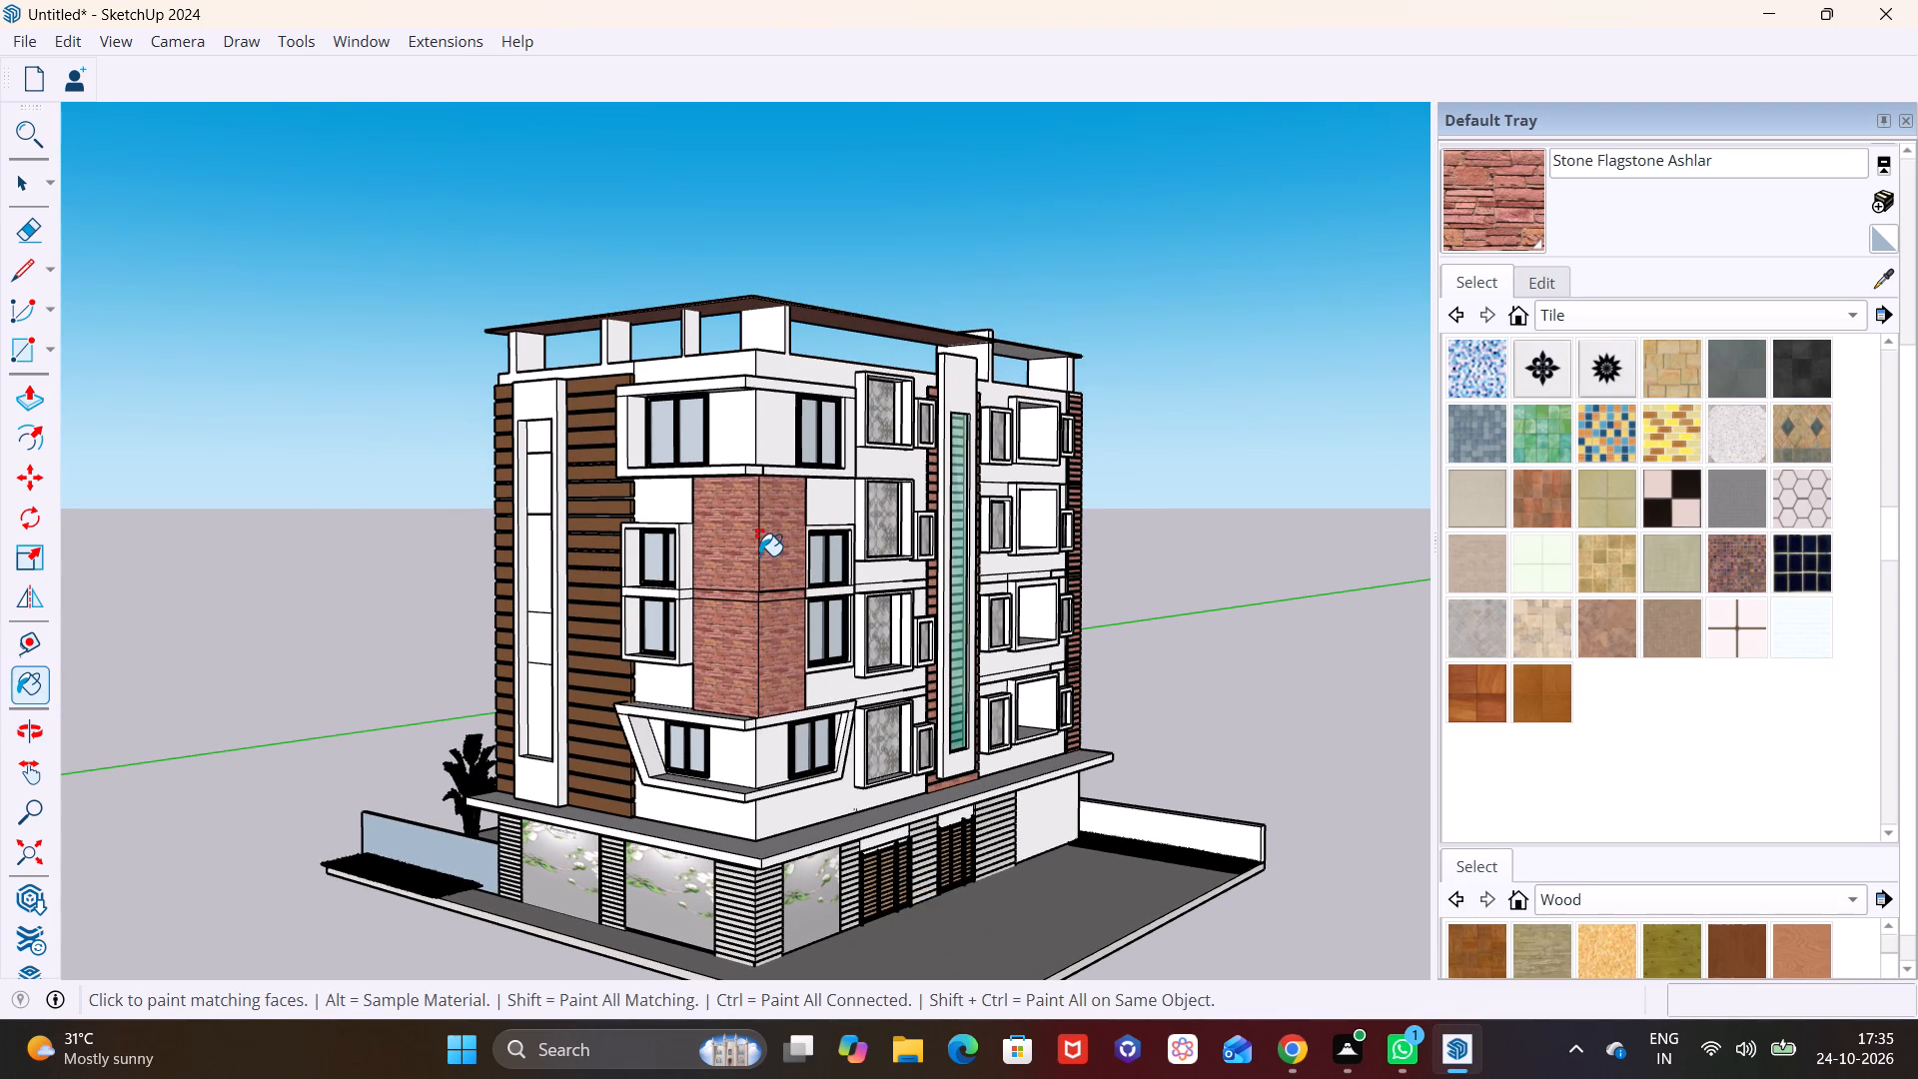
{"action": "middle_click_drag", "start_coordinate": [739, 557], "coordinate": [530, 547]}
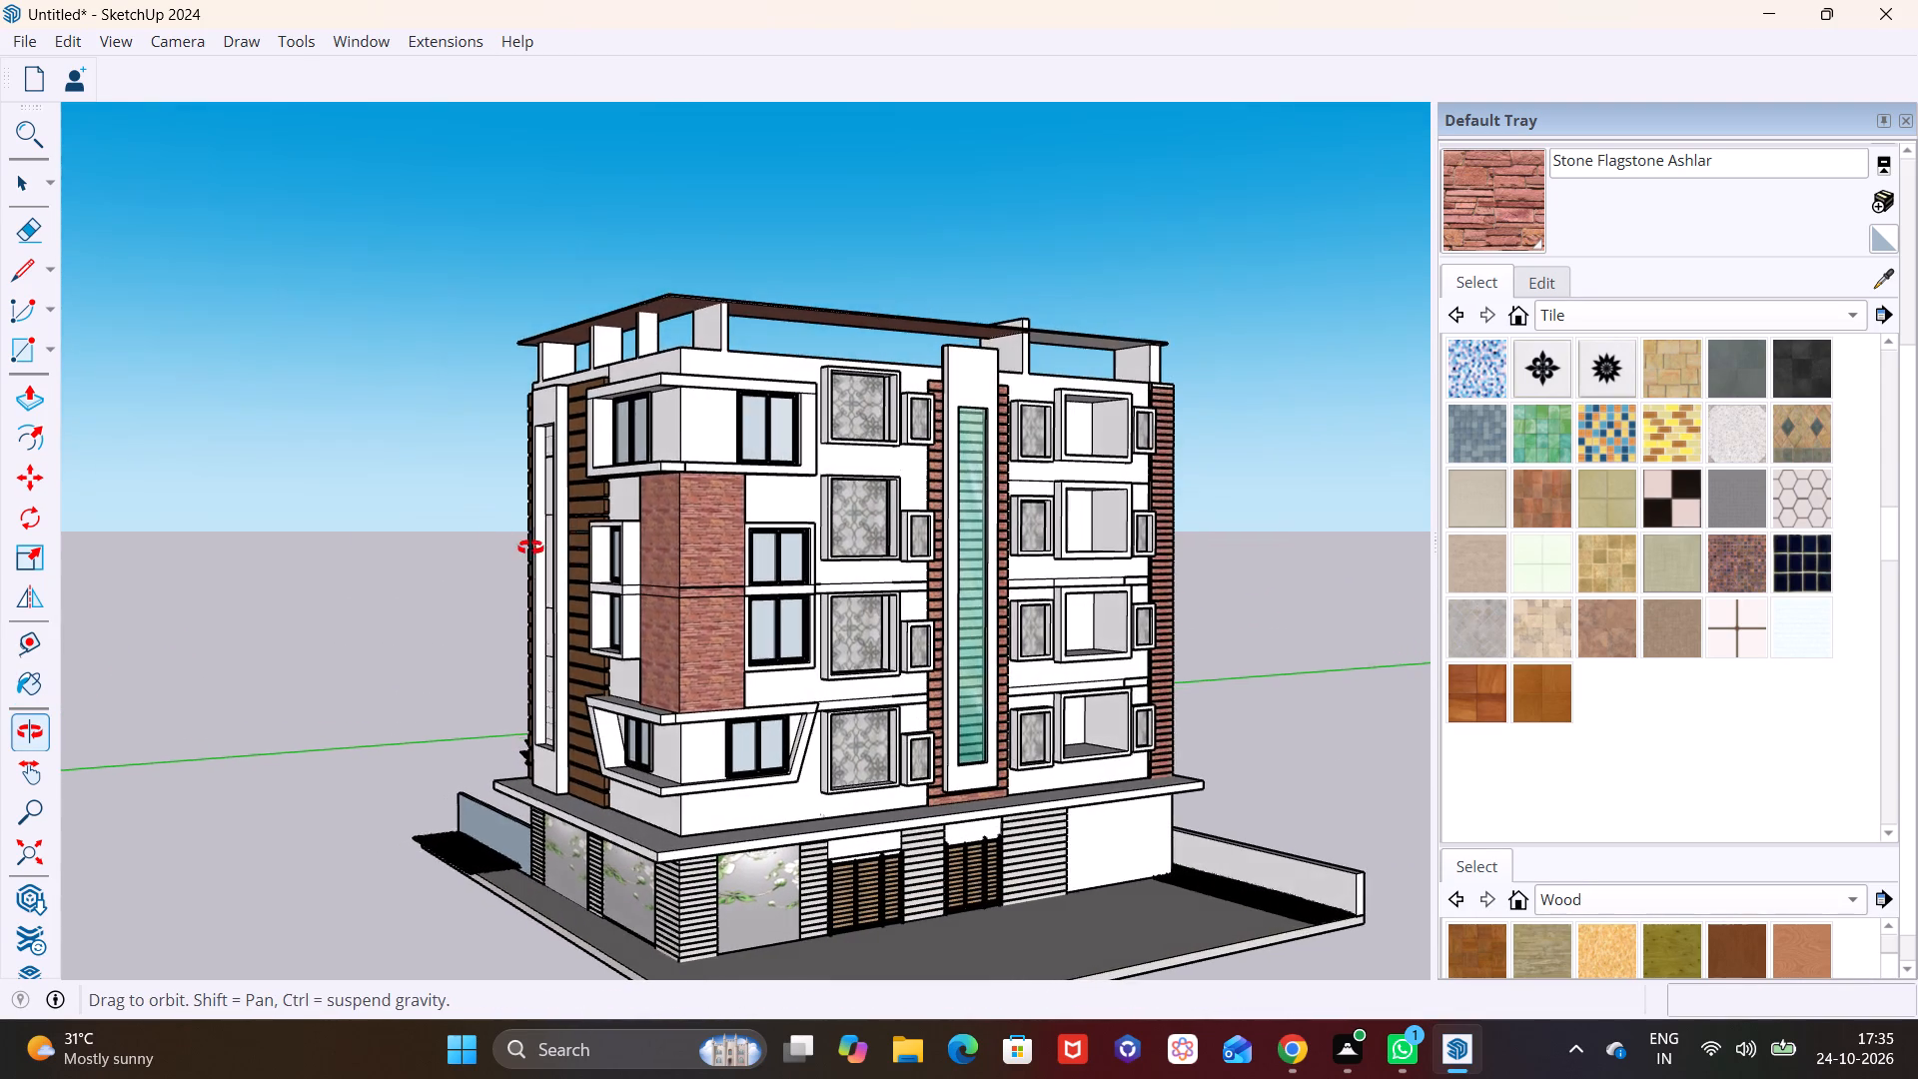
{"action": "middle_click_drag", "start_coordinate": [530, 547], "coordinate": [491, 534]}
{"action": "scroll", "coordinate": [716, 535], "scroll_direction": "down", "scroll_amount": 1}
{"action": "middle_click_drag", "start_coordinate": [716, 535], "coordinate": [565, 523], "text": "shift"}
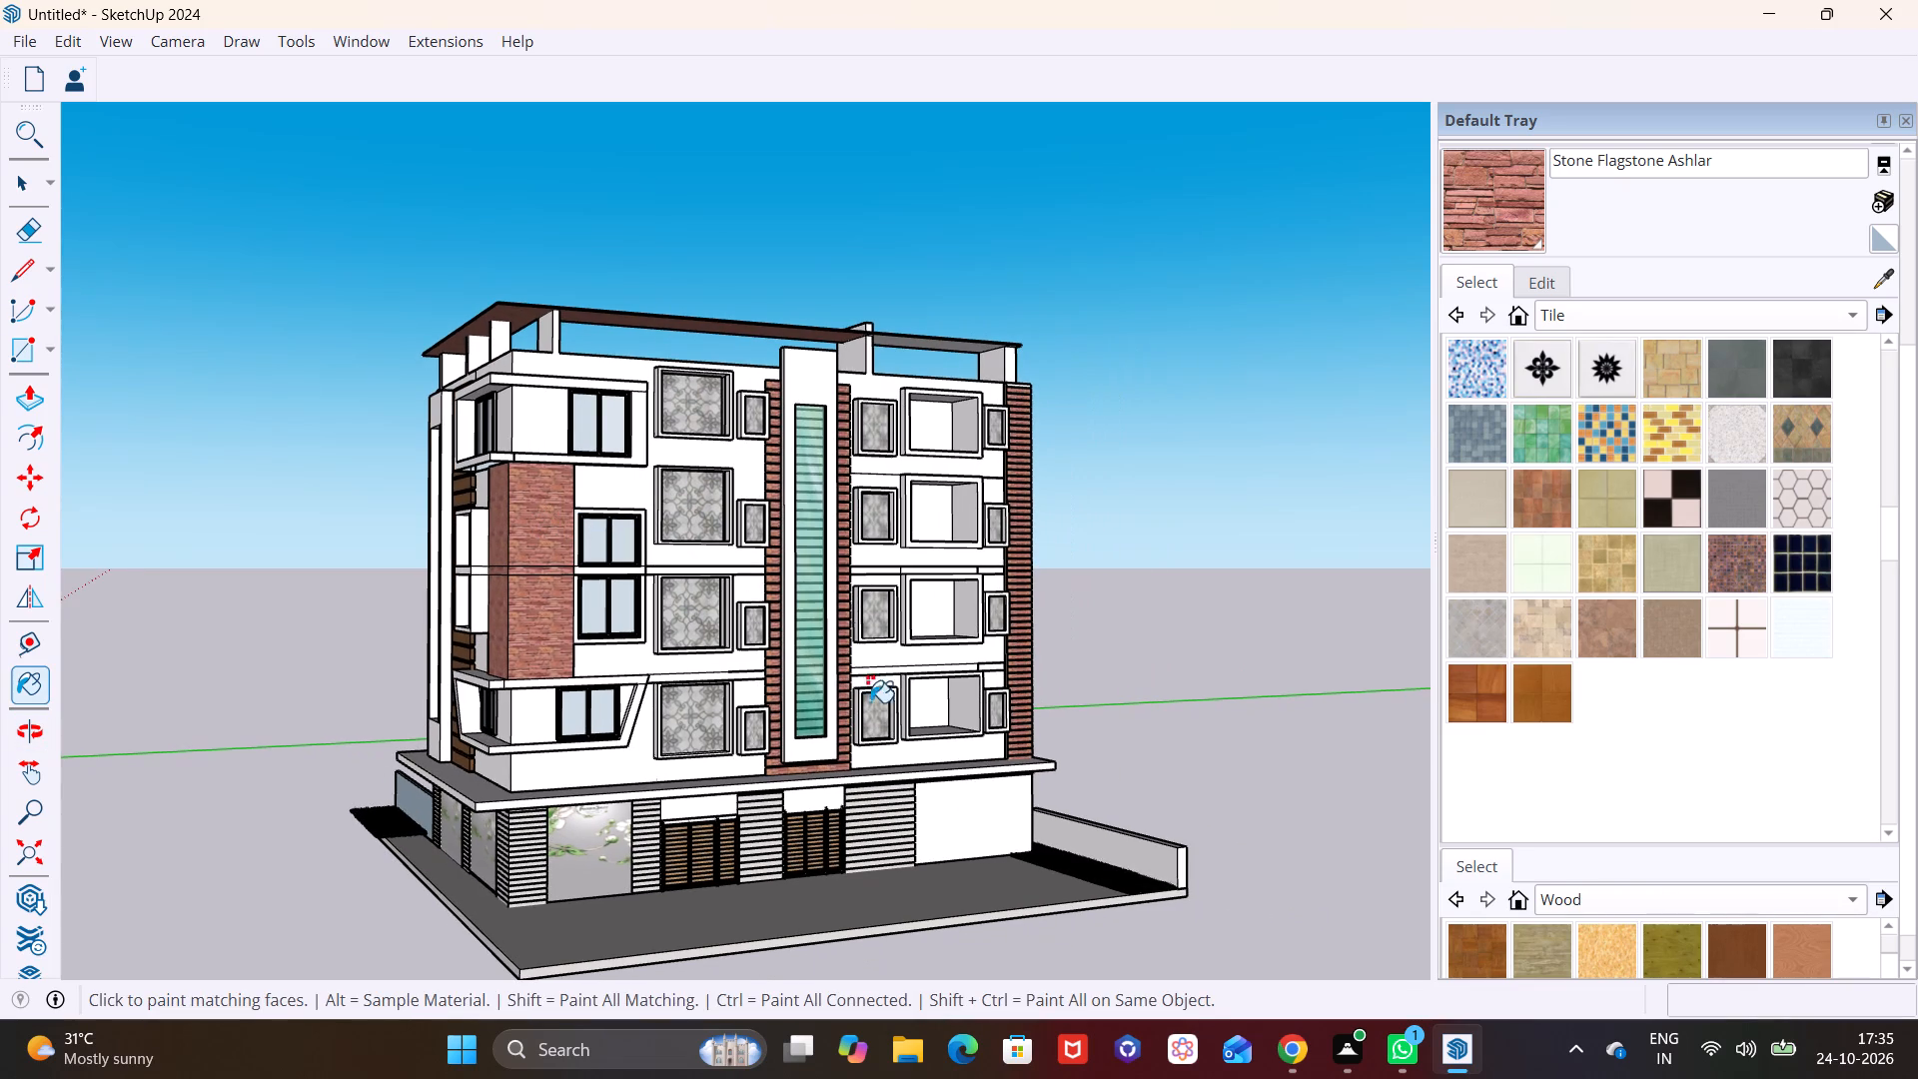
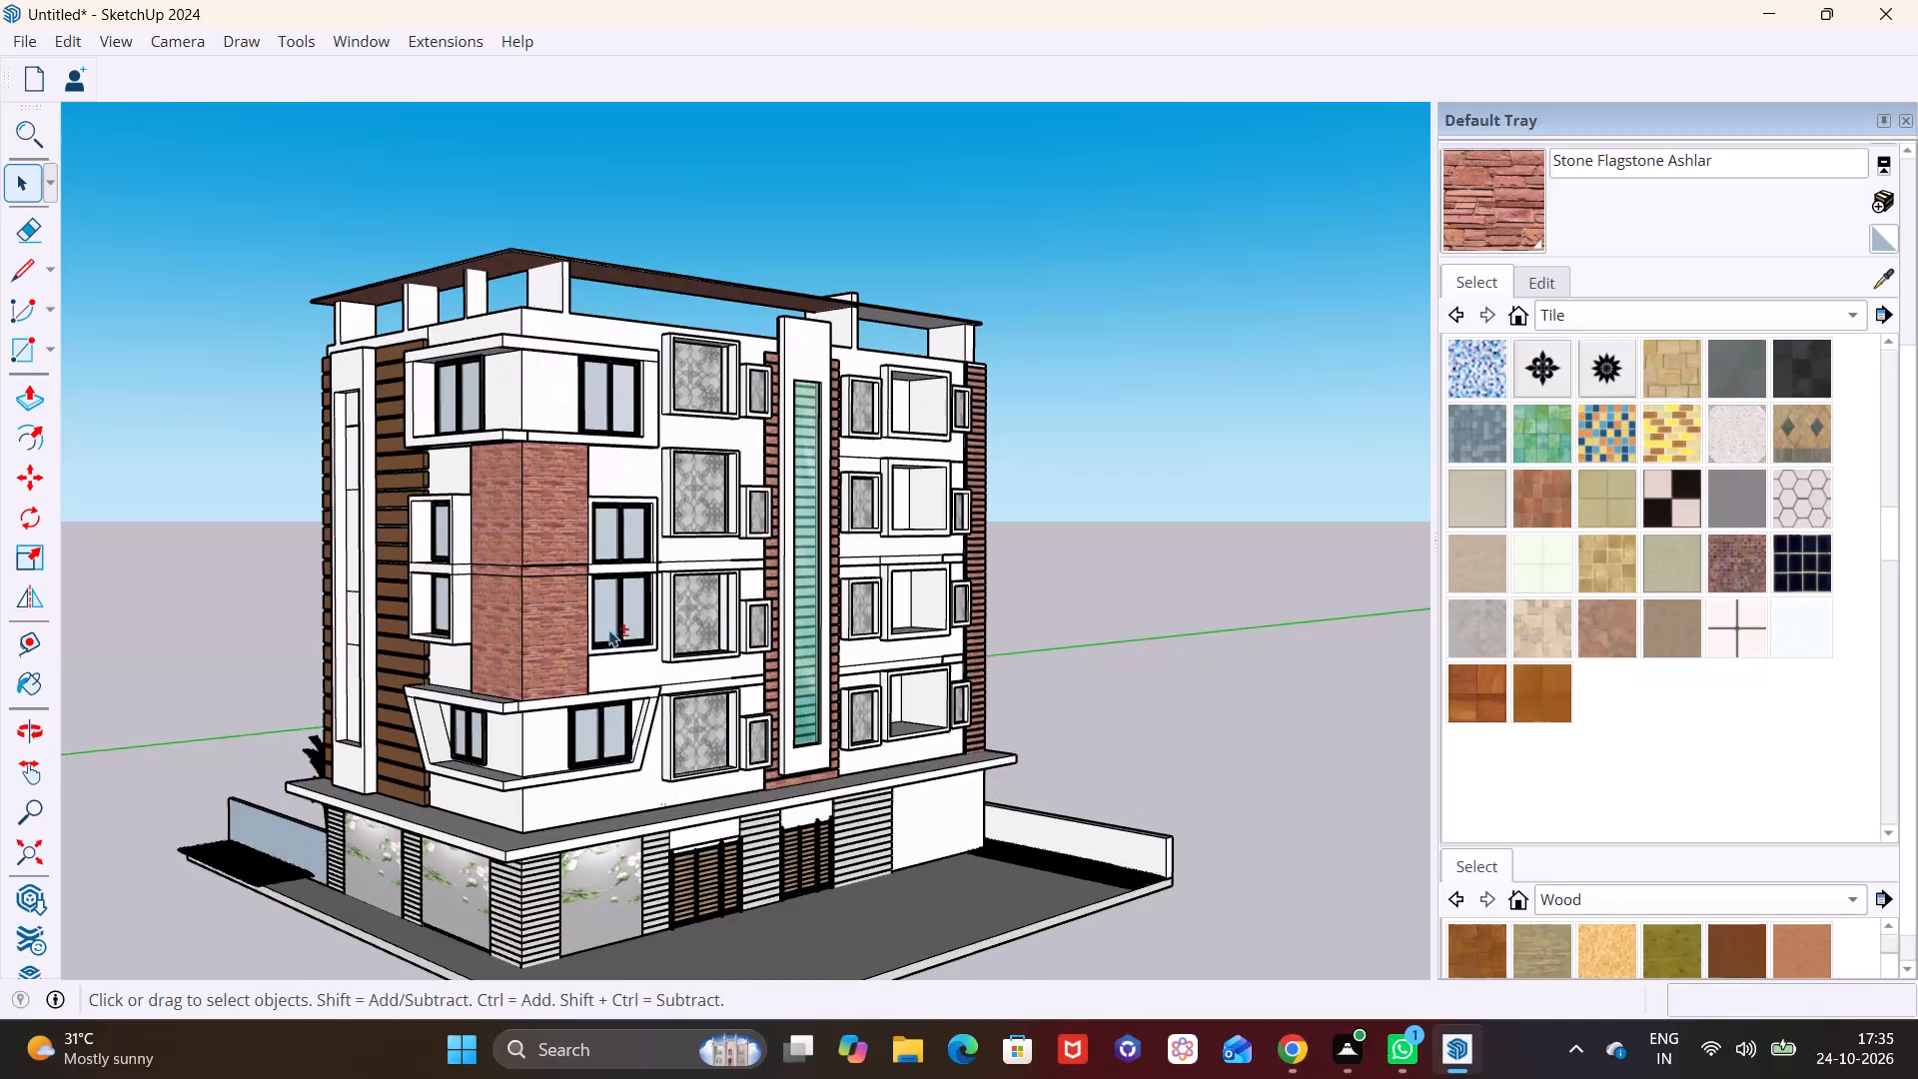
Push the top inner face of the topmost unpanelled large opening down about 2' to reduce the opening's height.
{"action": "scroll", "coordinate": [899, 615], "scroll_direction": "up", "scroll_amount": 2}
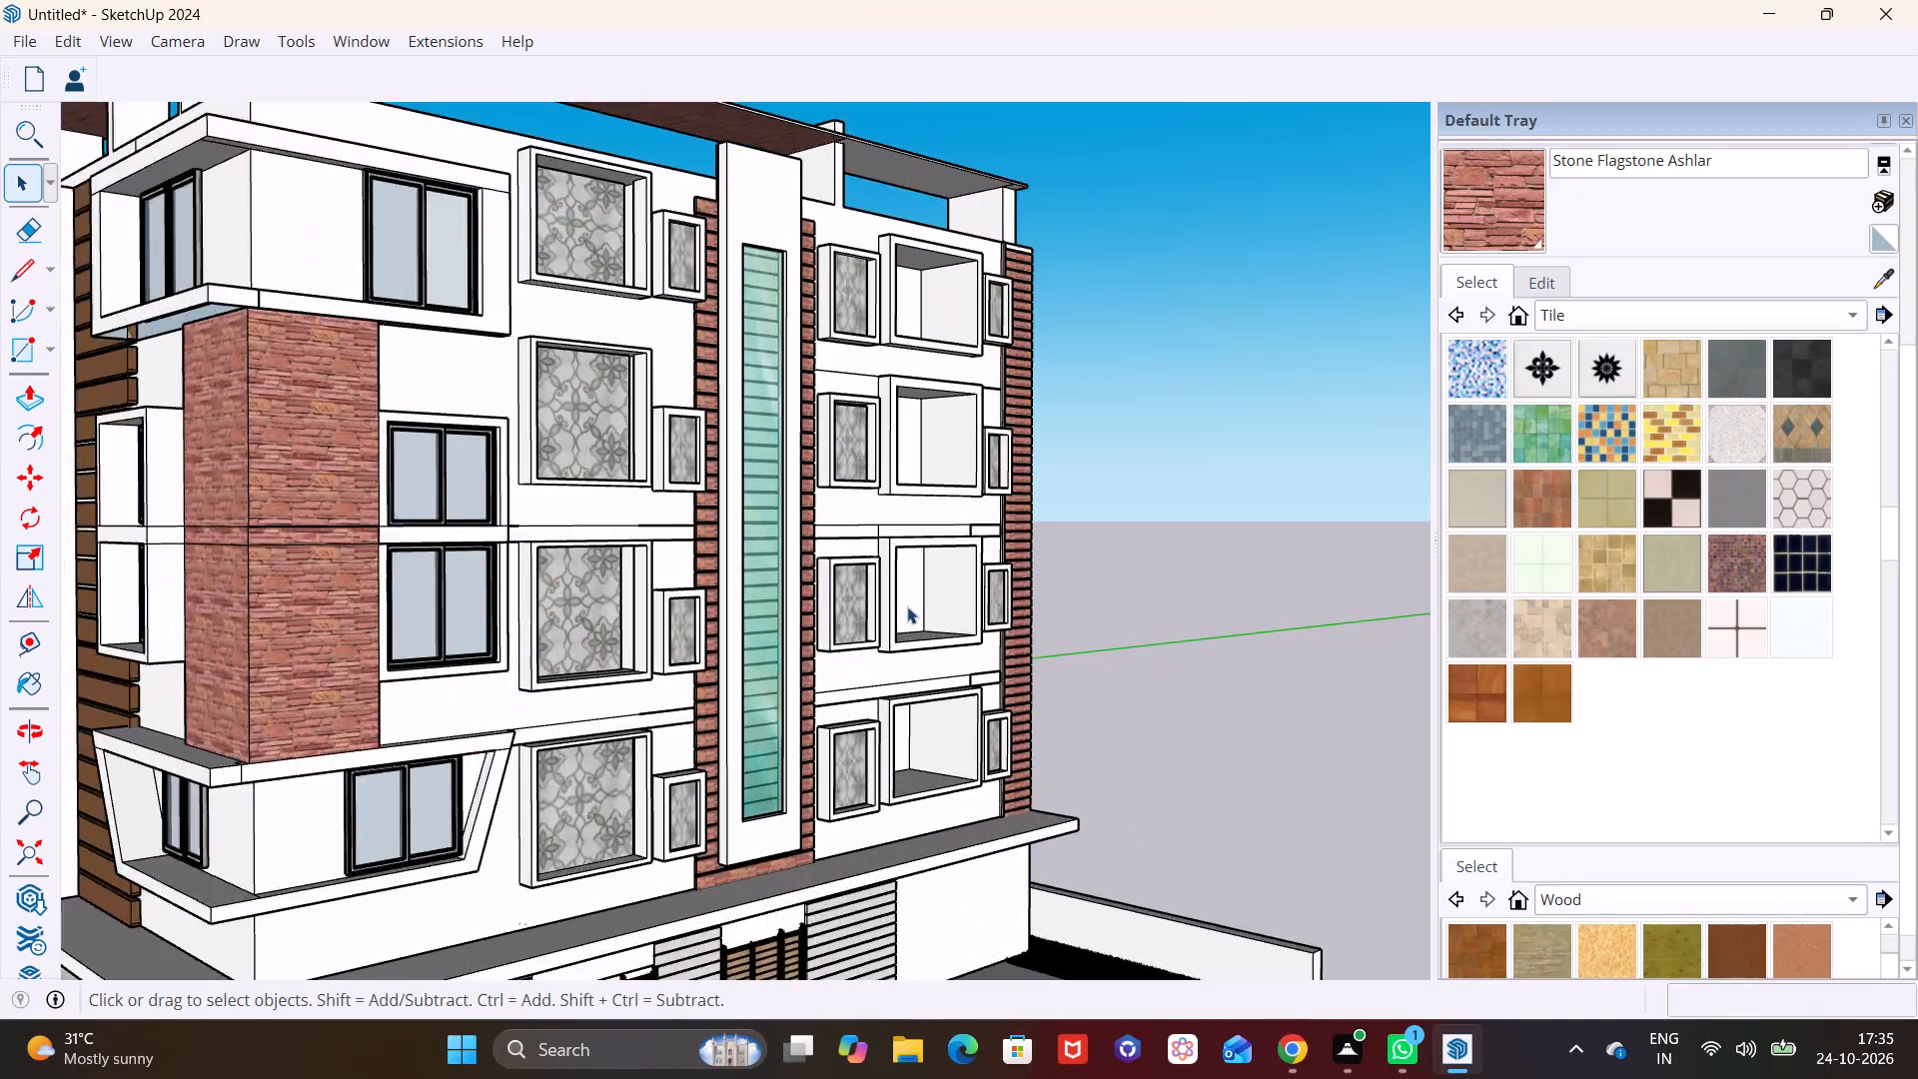
{"action": "scroll", "coordinate": [907, 606], "scroll_direction": "up", "scroll_amount": 4}
{"action": "middle_click_drag", "start_coordinate": [920, 612], "coordinate": [780, 615]}
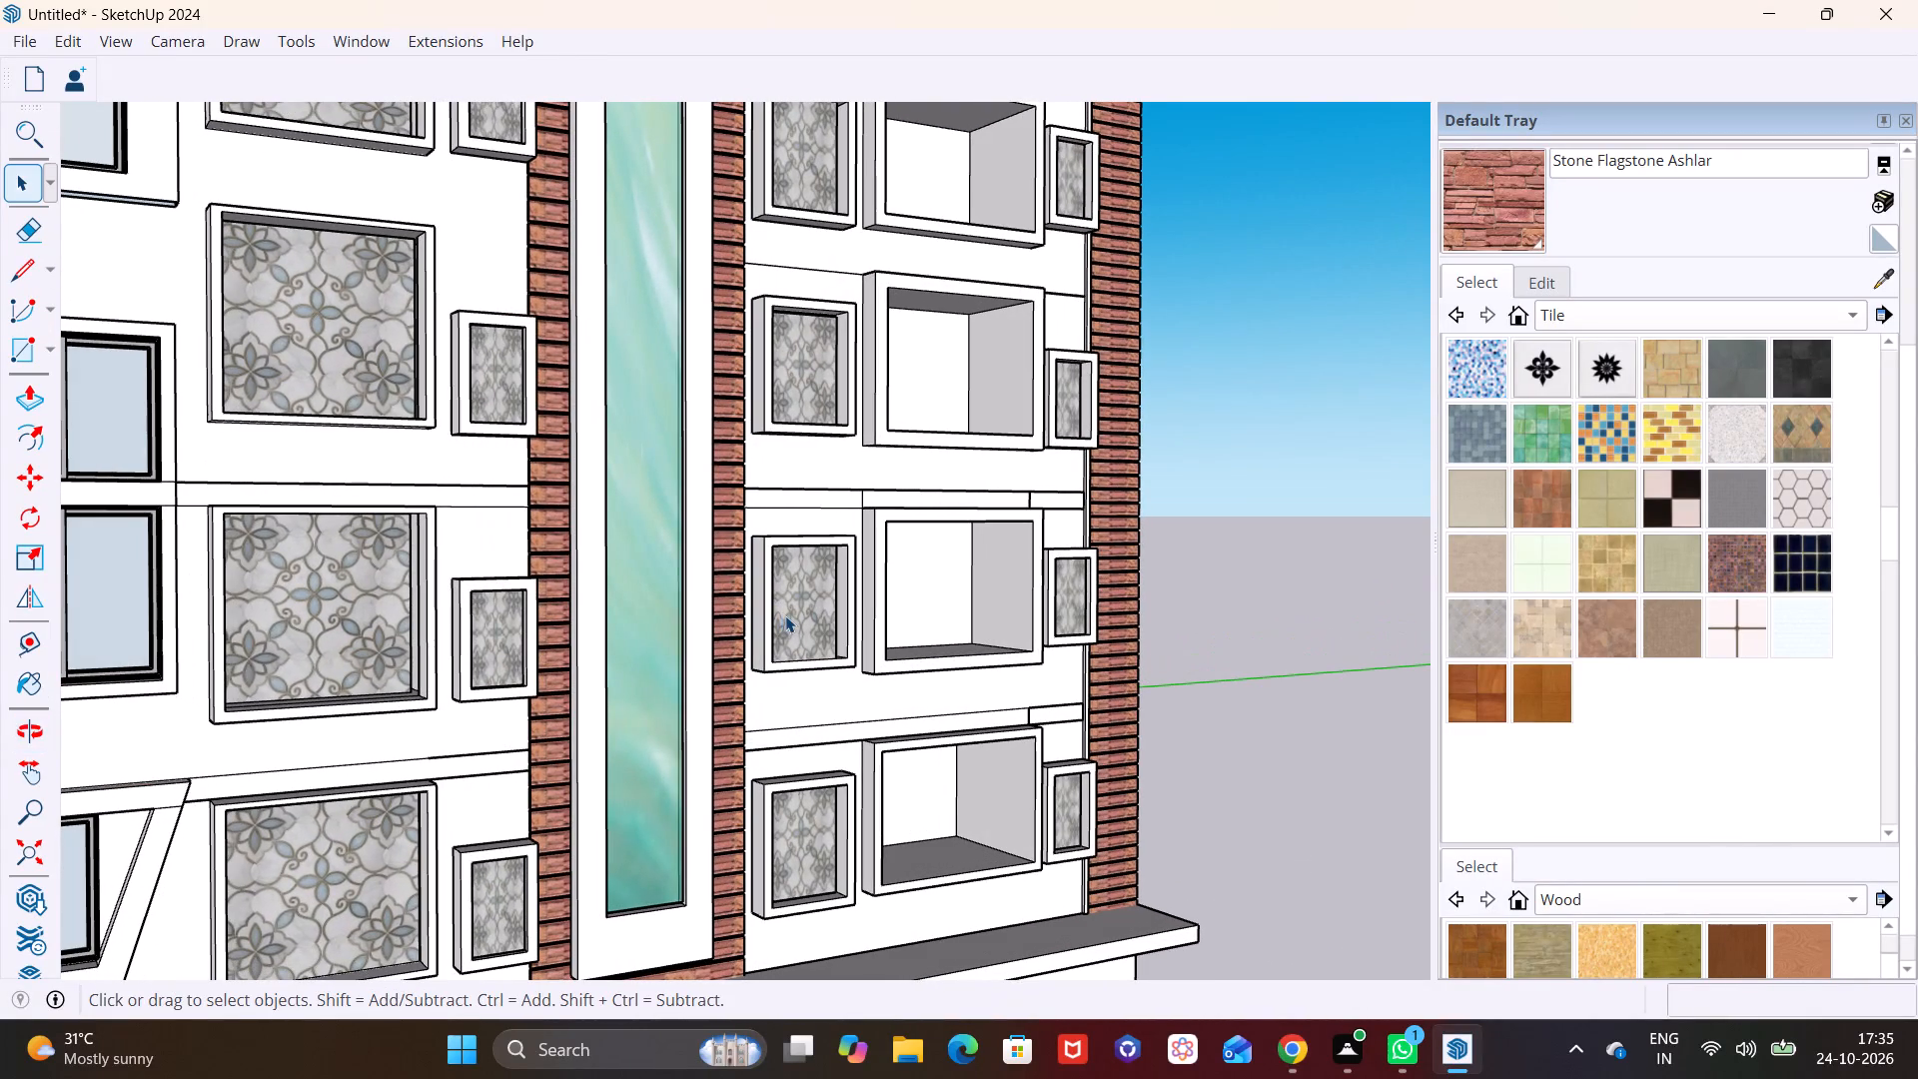
{"action": "middle_click_drag", "start_coordinate": [927, 581], "coordinate": [862, 611]}
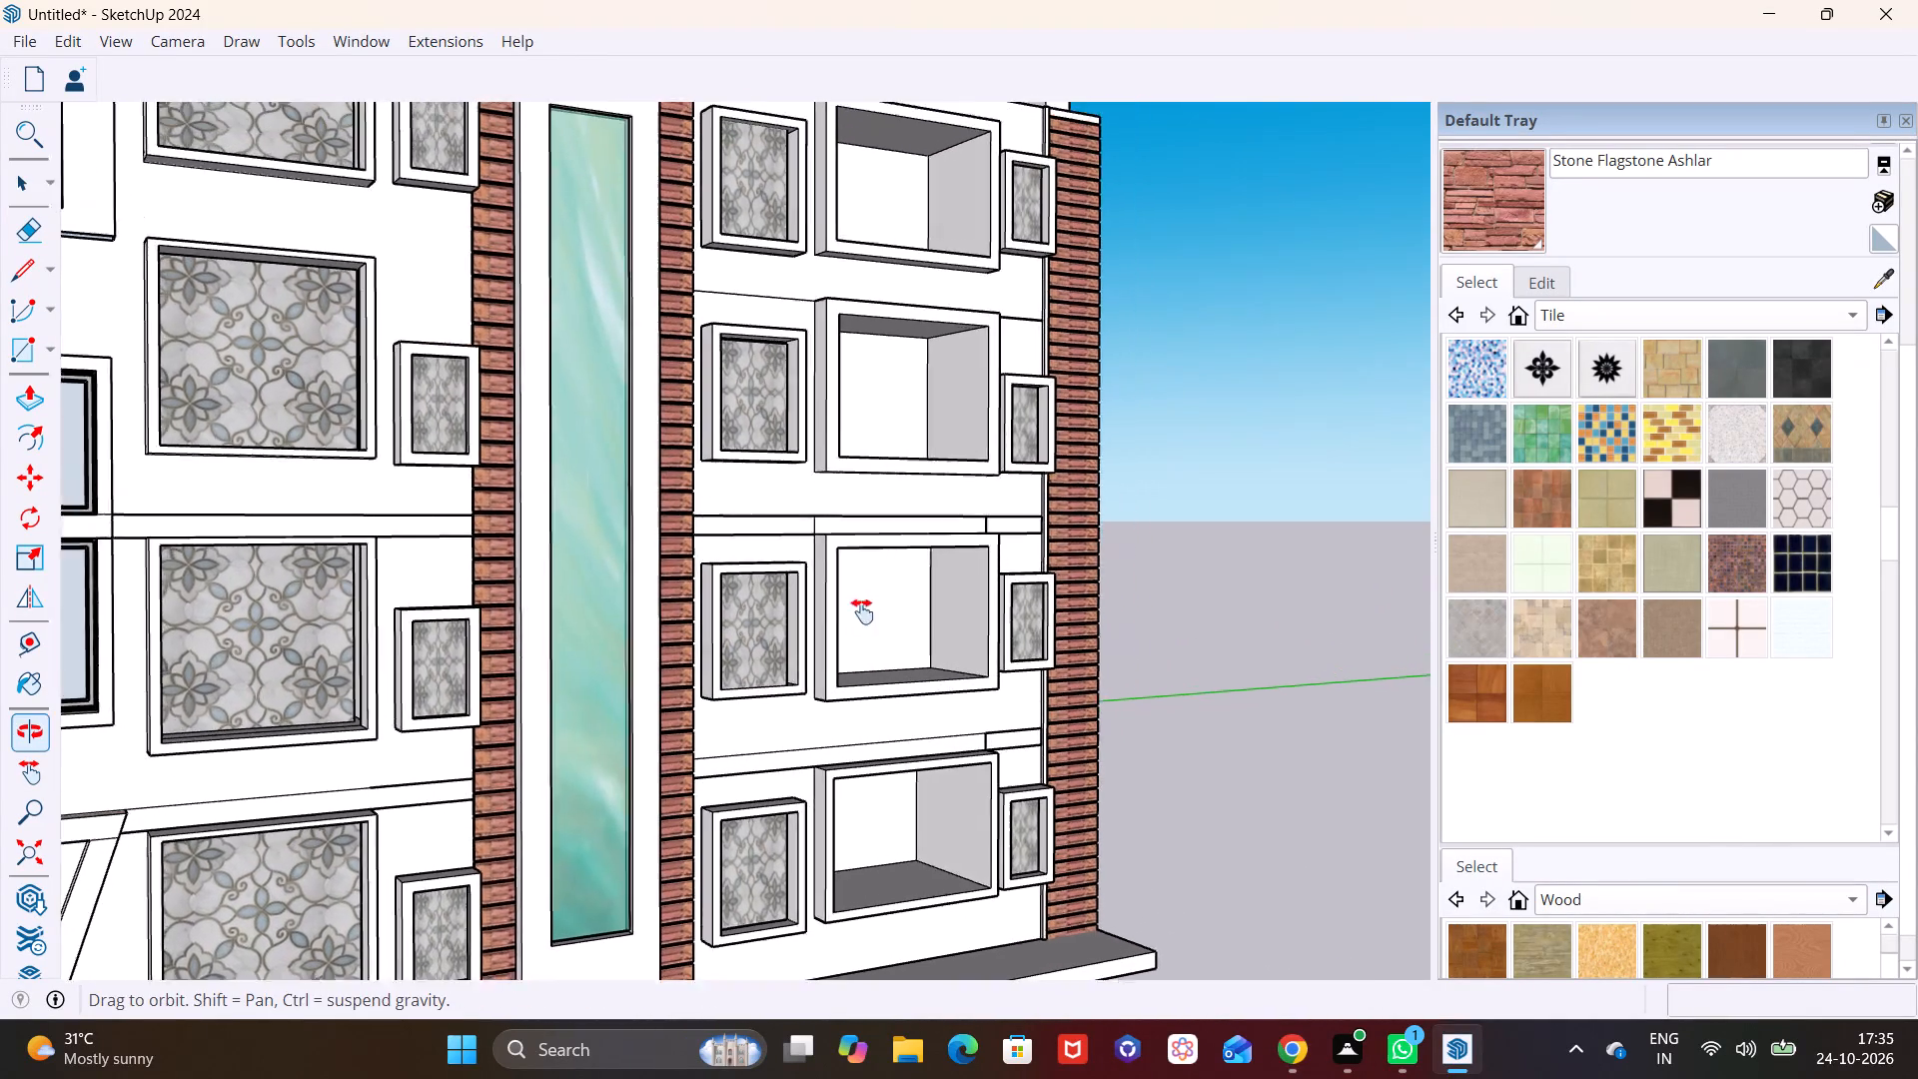
{"action": "middle_click_drag", "start_coordinate": [862, 611], "coordinate": [744, 679]}
{"action": "middle_click_drag", "start_coordinate": [815, 502], "coordinate": [820, 667], "text": "shift"}
{"action": "middle_click_drag", "start_coordinate": [761, 436], "coordinate": [737, 368]}
{"action": "scroll", "coordinate": [739, 386], "scroll_direction": "up", "scroll_amount": 7}
{"action": "left_click", "coordinate": [752, 386]}
{"action": "left_click", "coordinate": [30, 400]}
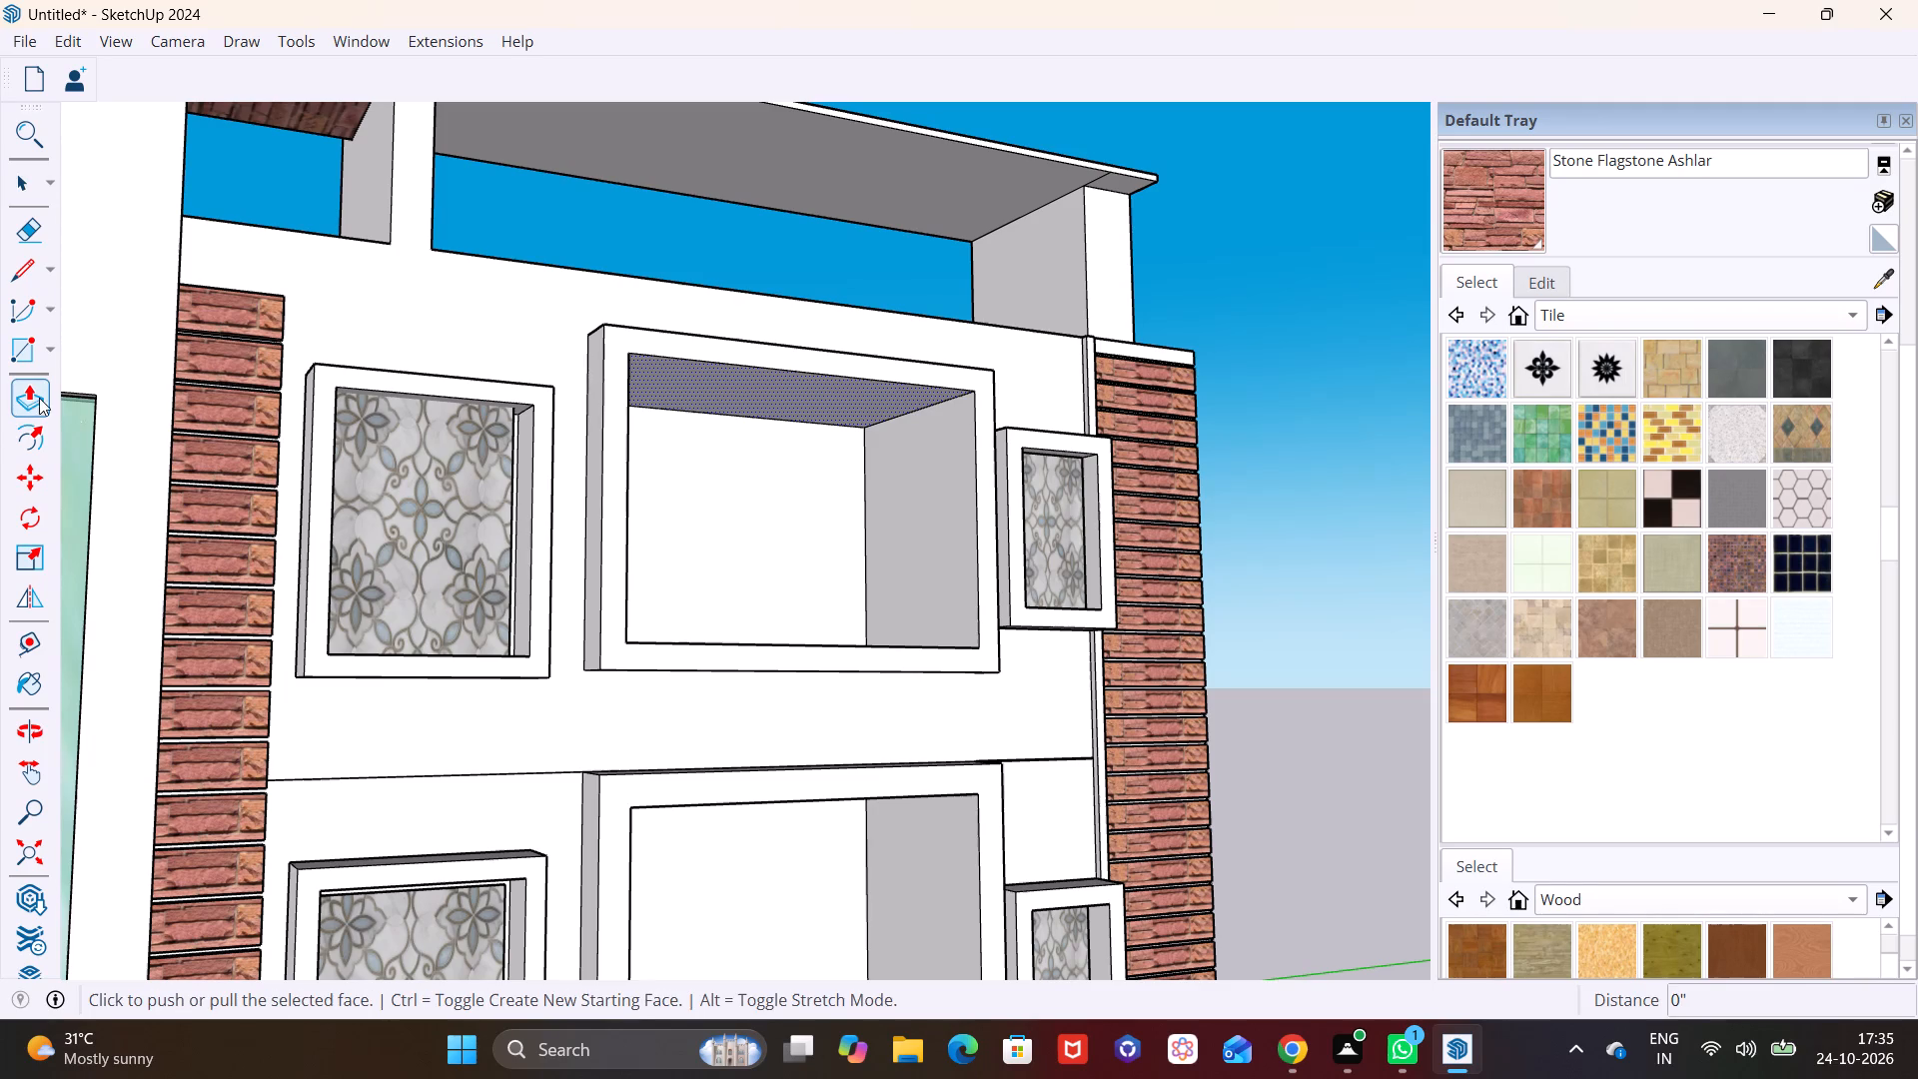
{"action": "left_click", "coordinate": [825, 400]}
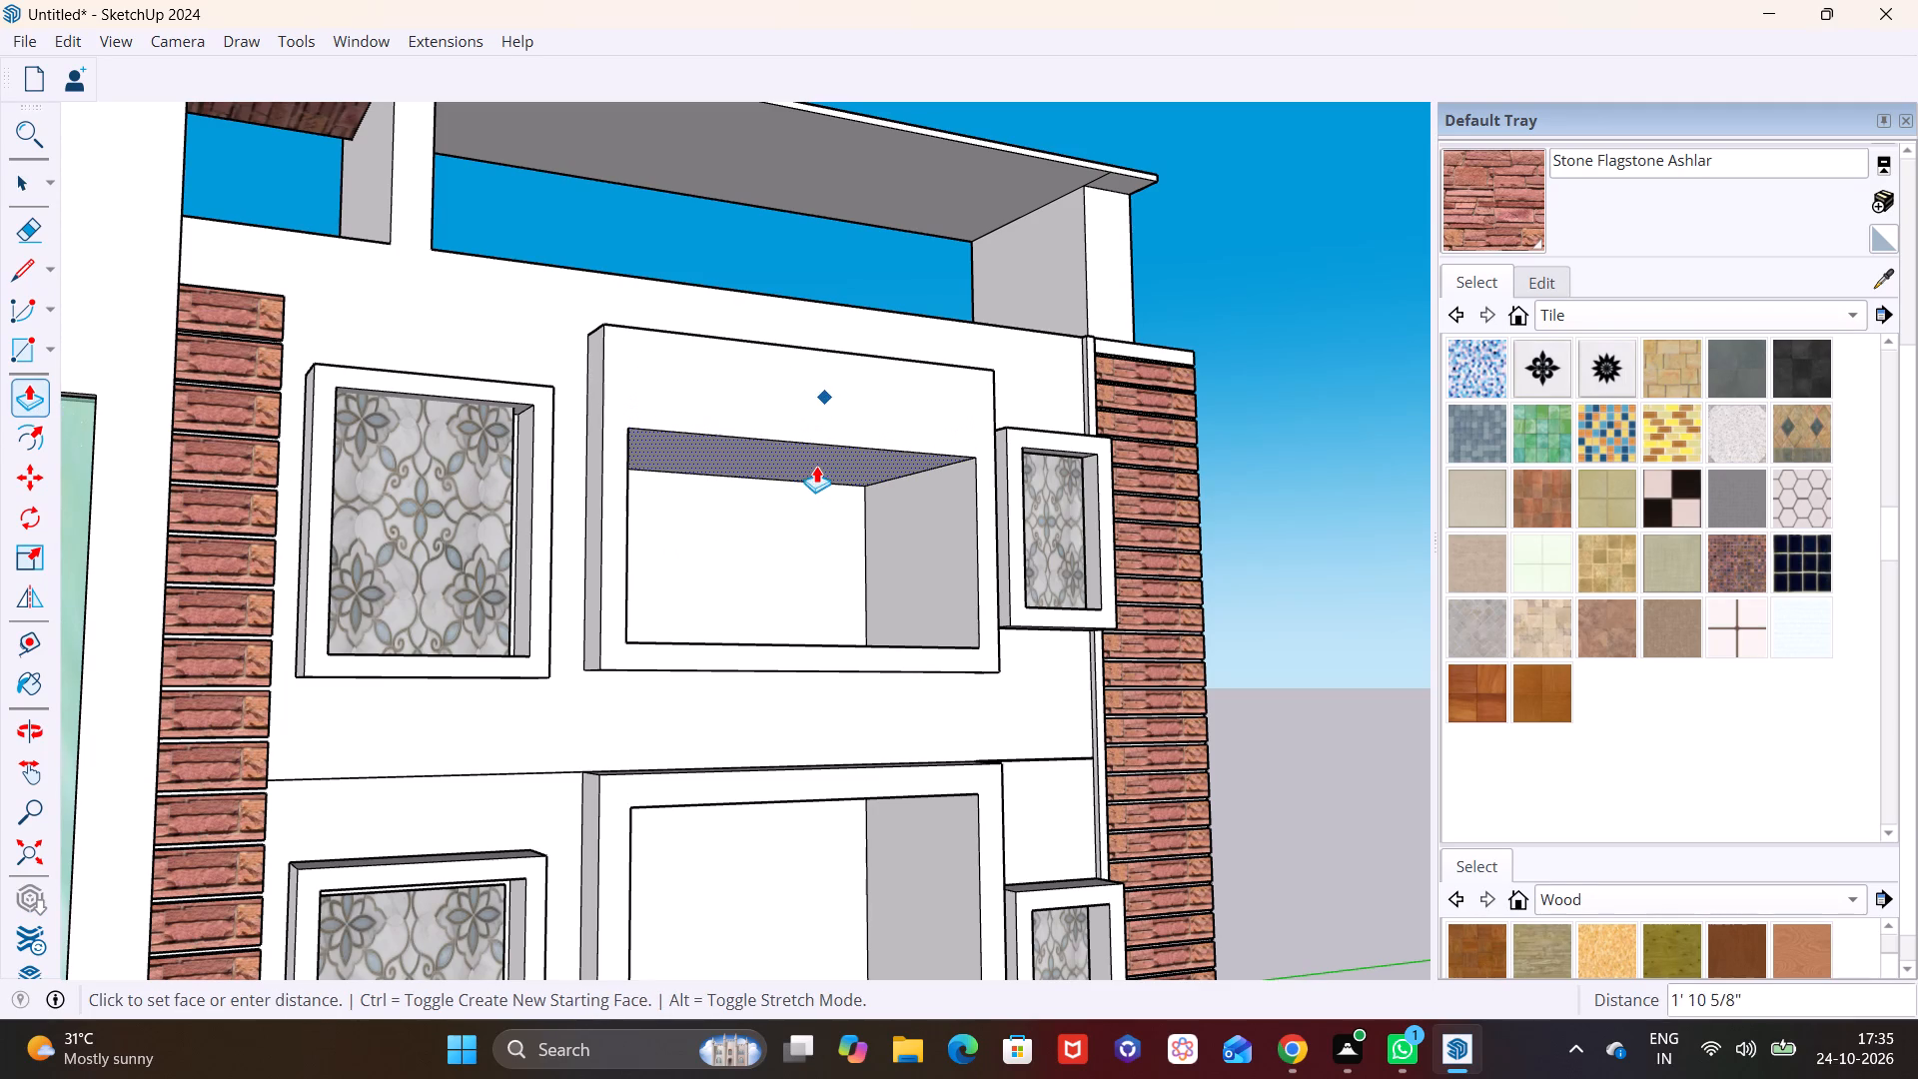
{"action": "left_click", "coordinate": [816, 469]}
Draw lines from that opening's lowered upper corner up about 2' and across the frame face to its far side edge.
{"action": "left_click", "coordinate": [22, 277]}
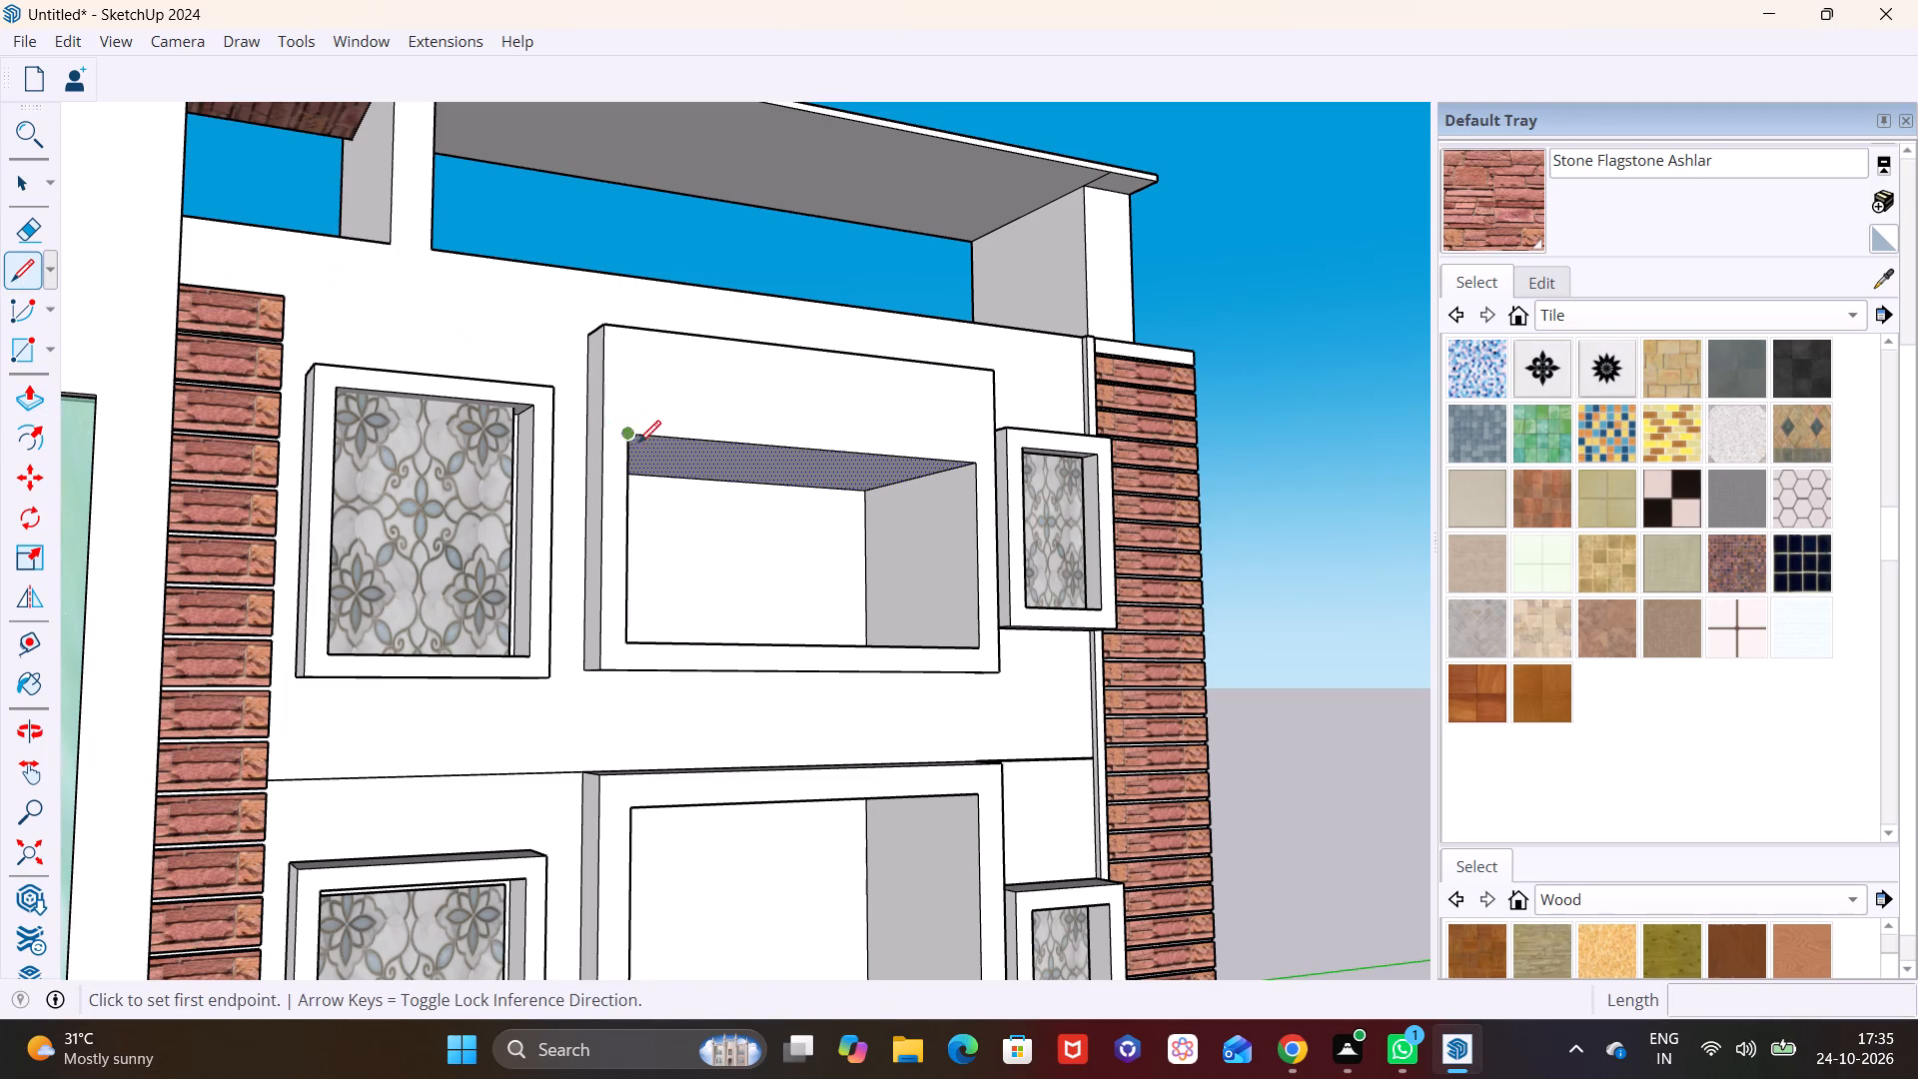
{"action": "left_click", "coordinate": [626, 436]}
{"action": "left_click", "coordinate": [632, 361]}
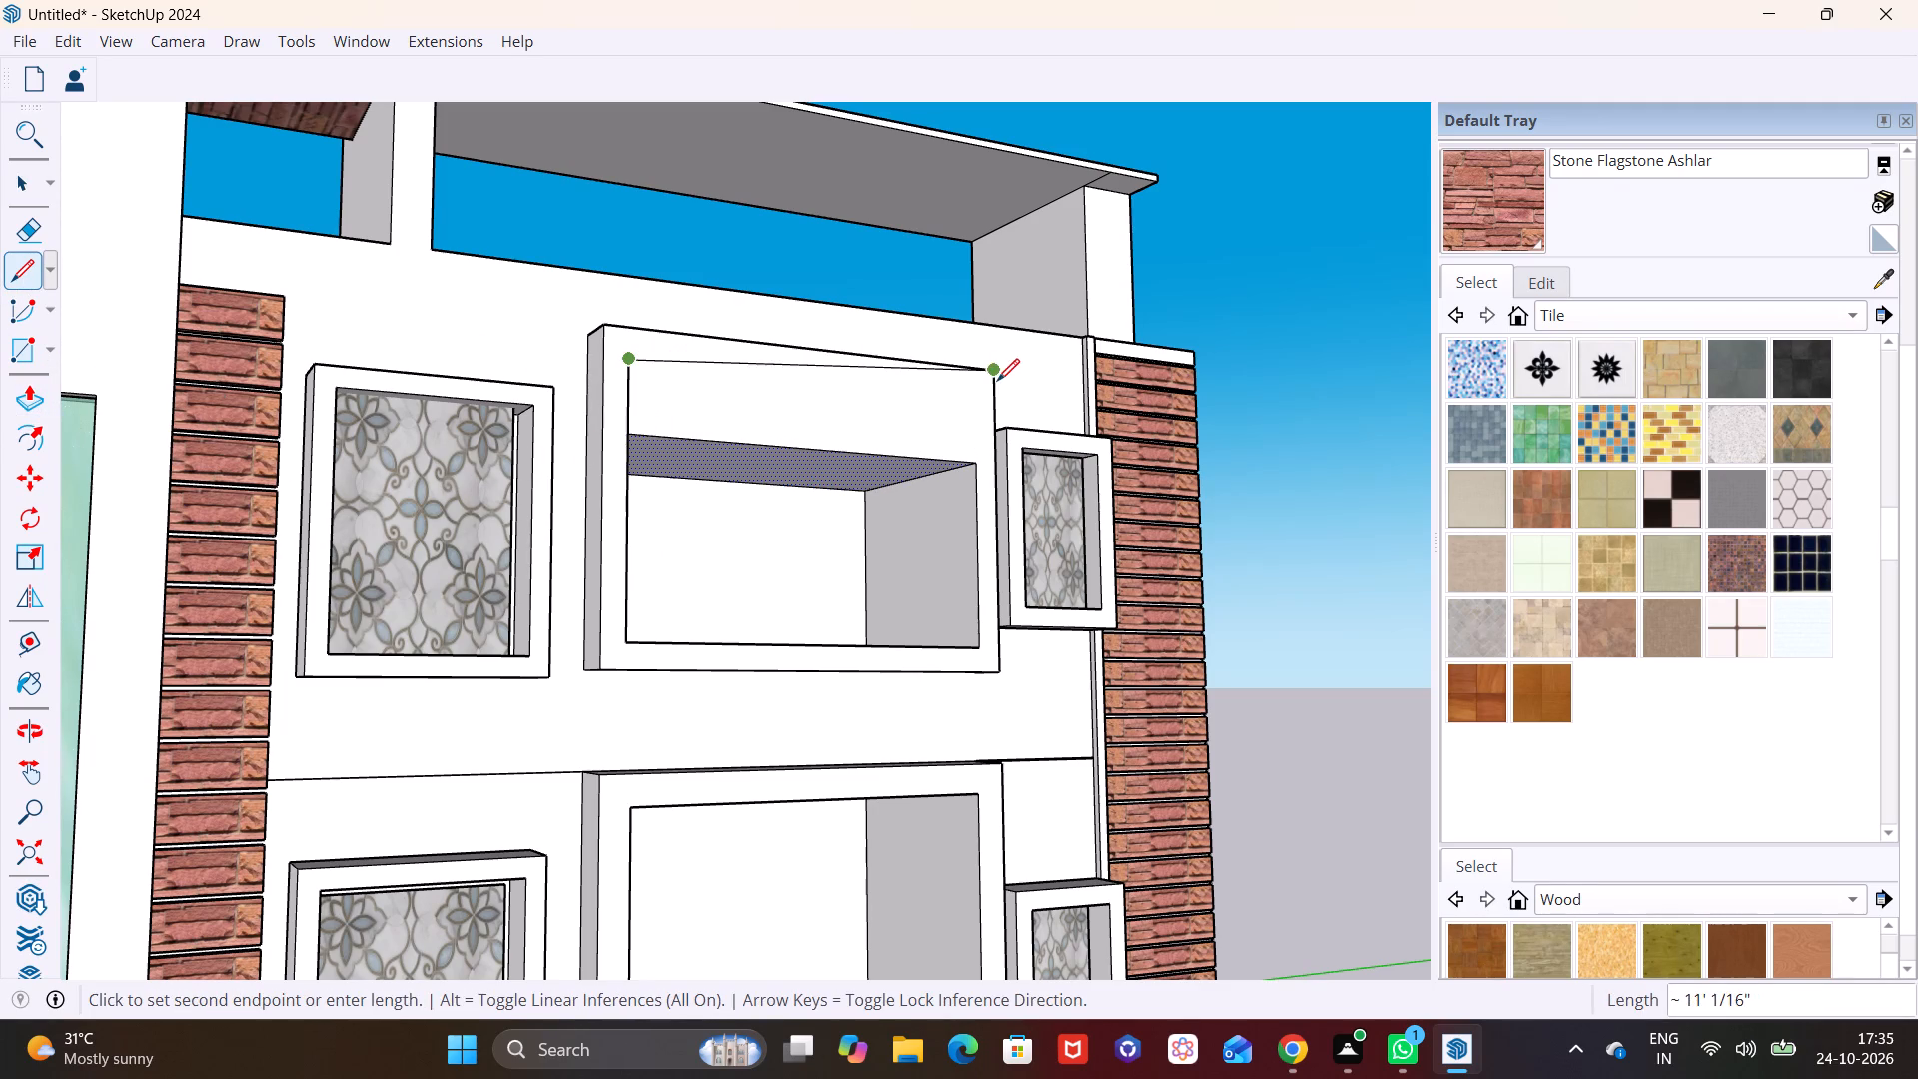
{"action": "left_click", "coordinate": [997, 398]}
{"action": "key", "text": "space"}
{"action": "left_click", "coordinate": [801, 366]}
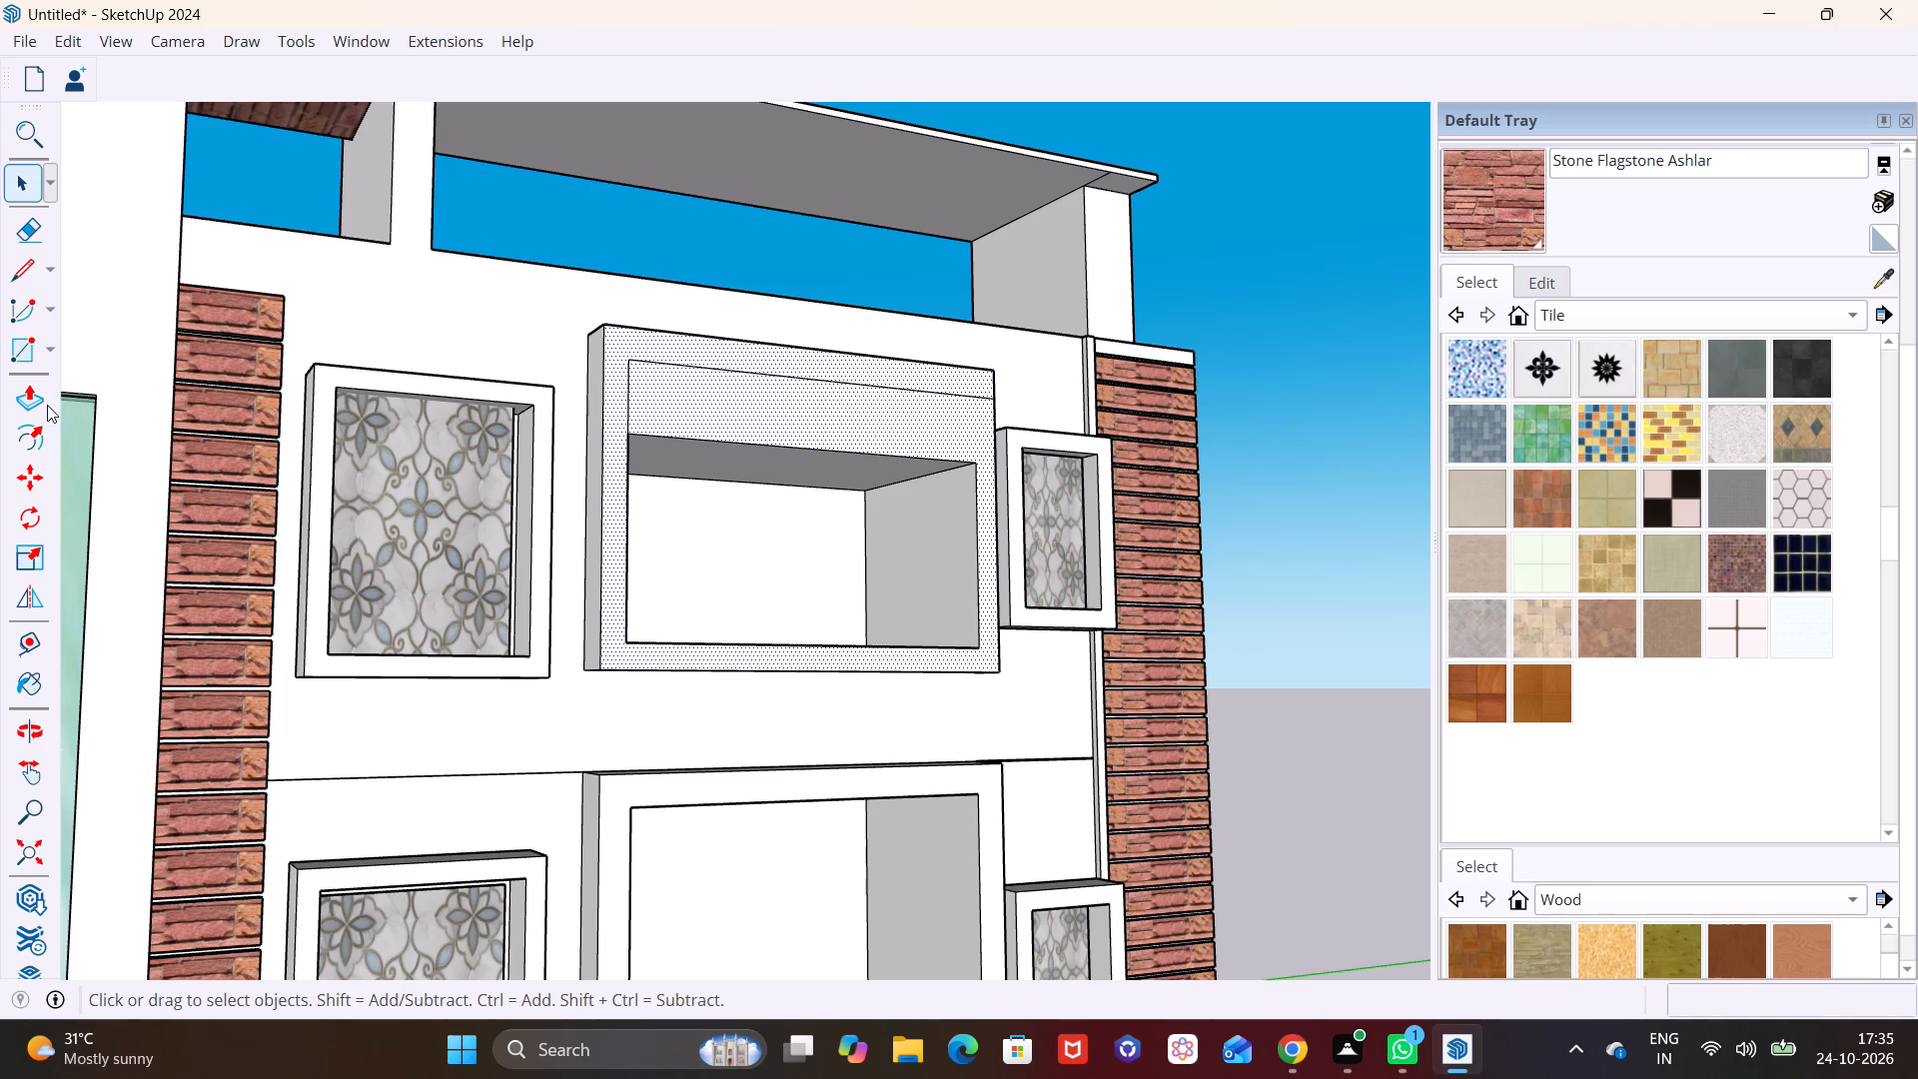
{"action": "key", "text": "space"}
{"action": "left_click", "coordinate": [539, 333]}
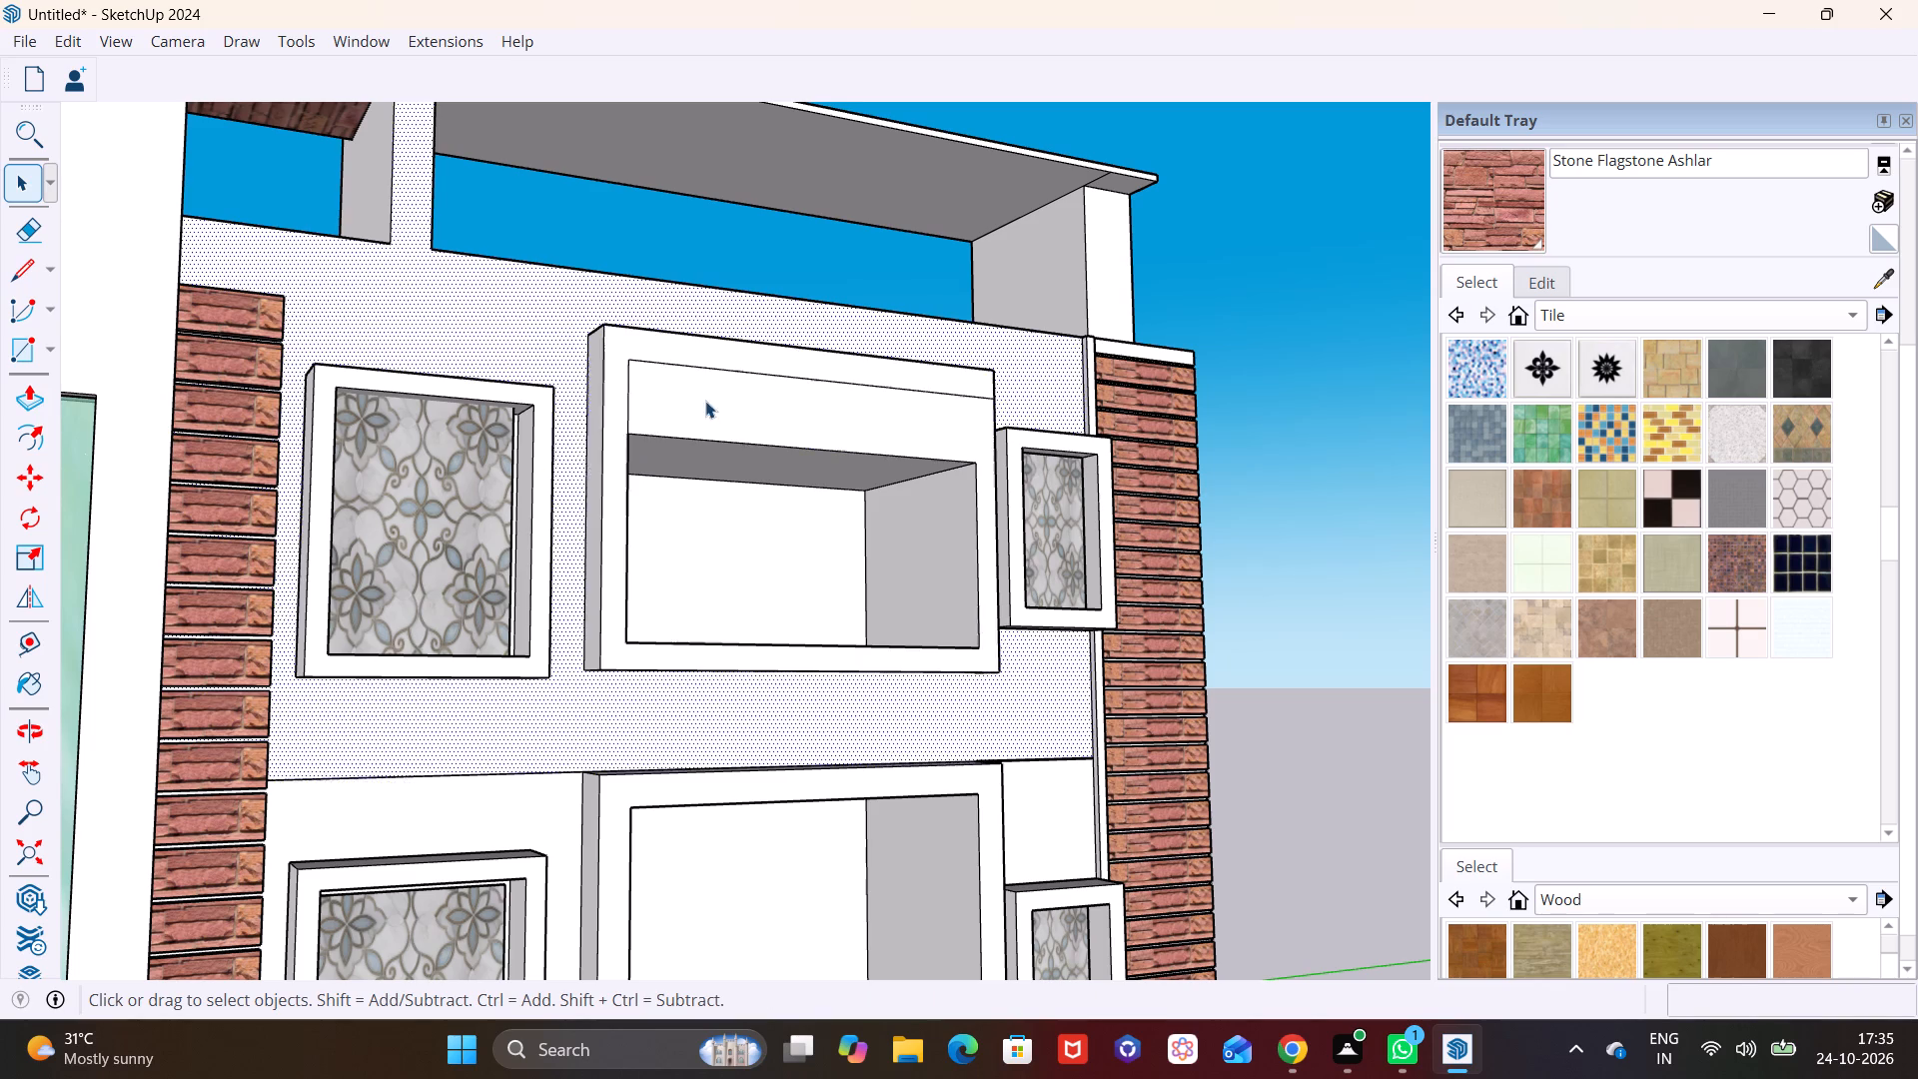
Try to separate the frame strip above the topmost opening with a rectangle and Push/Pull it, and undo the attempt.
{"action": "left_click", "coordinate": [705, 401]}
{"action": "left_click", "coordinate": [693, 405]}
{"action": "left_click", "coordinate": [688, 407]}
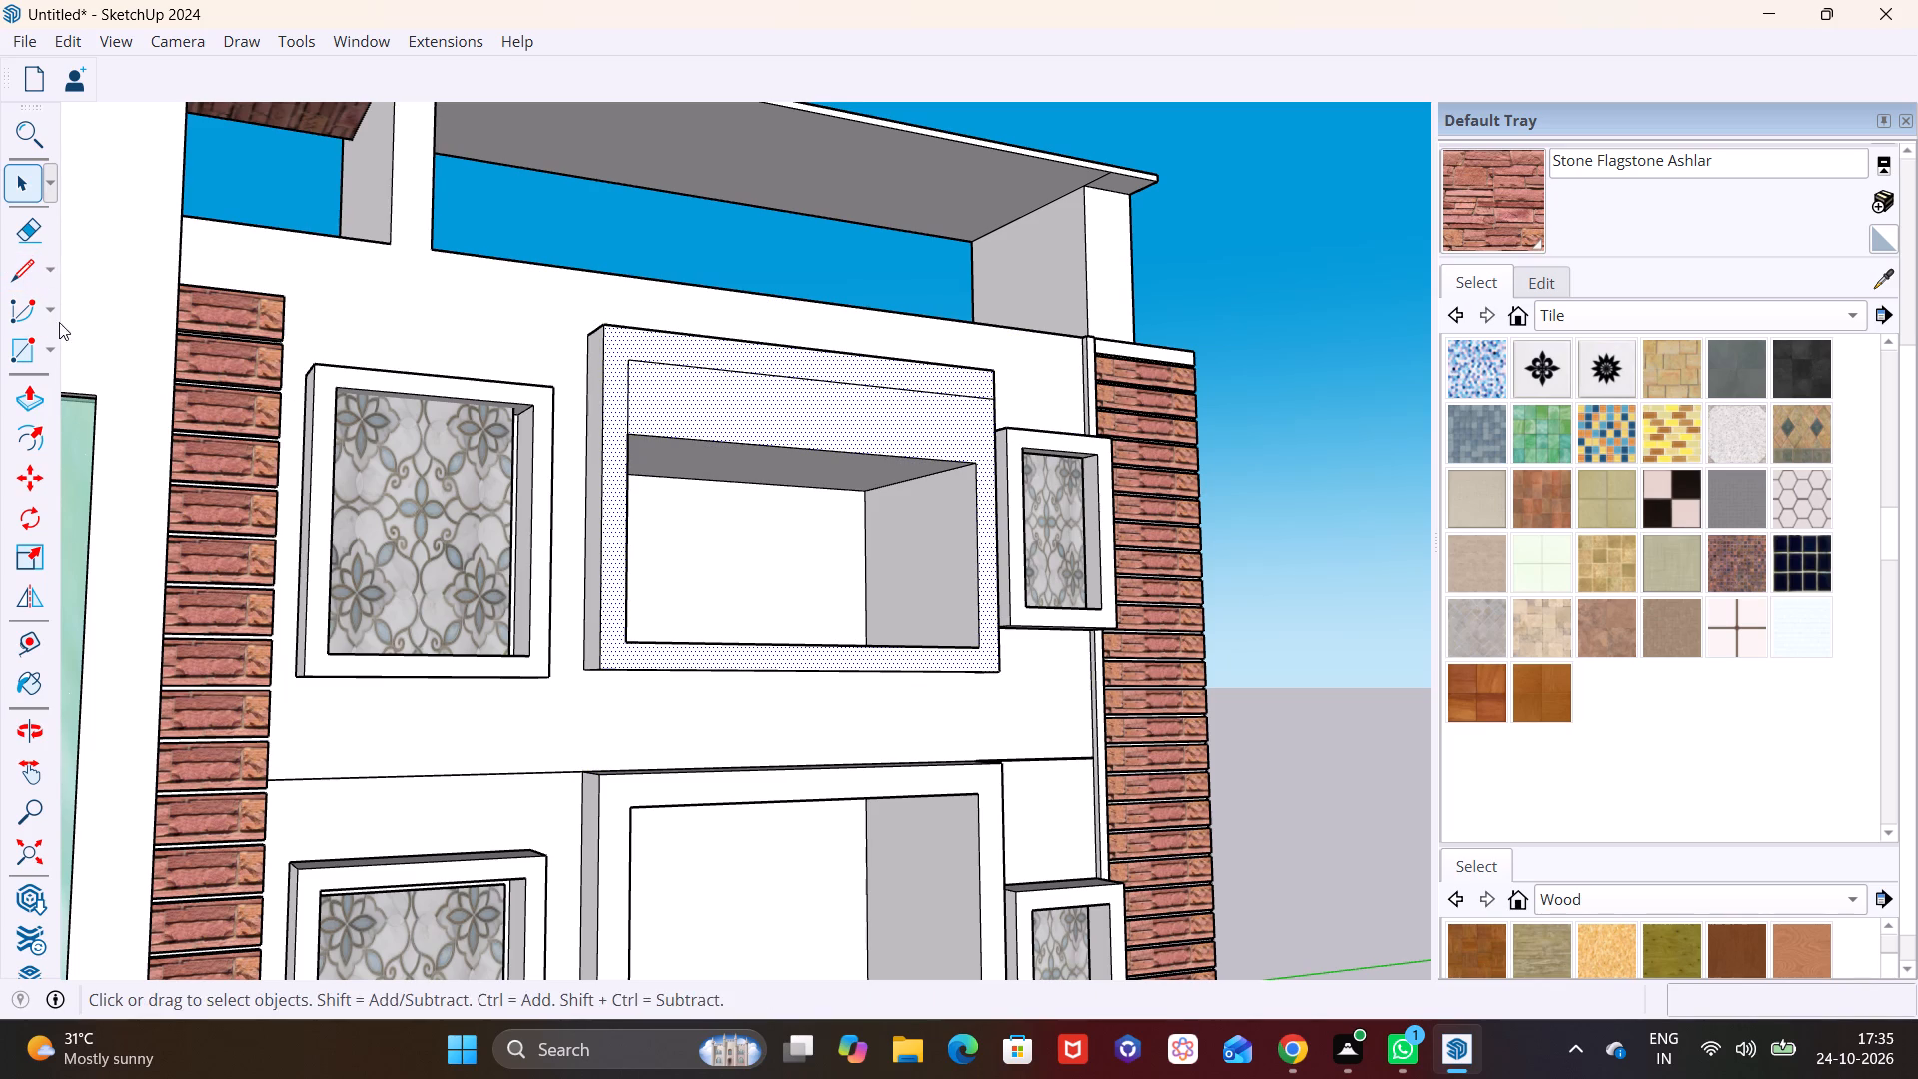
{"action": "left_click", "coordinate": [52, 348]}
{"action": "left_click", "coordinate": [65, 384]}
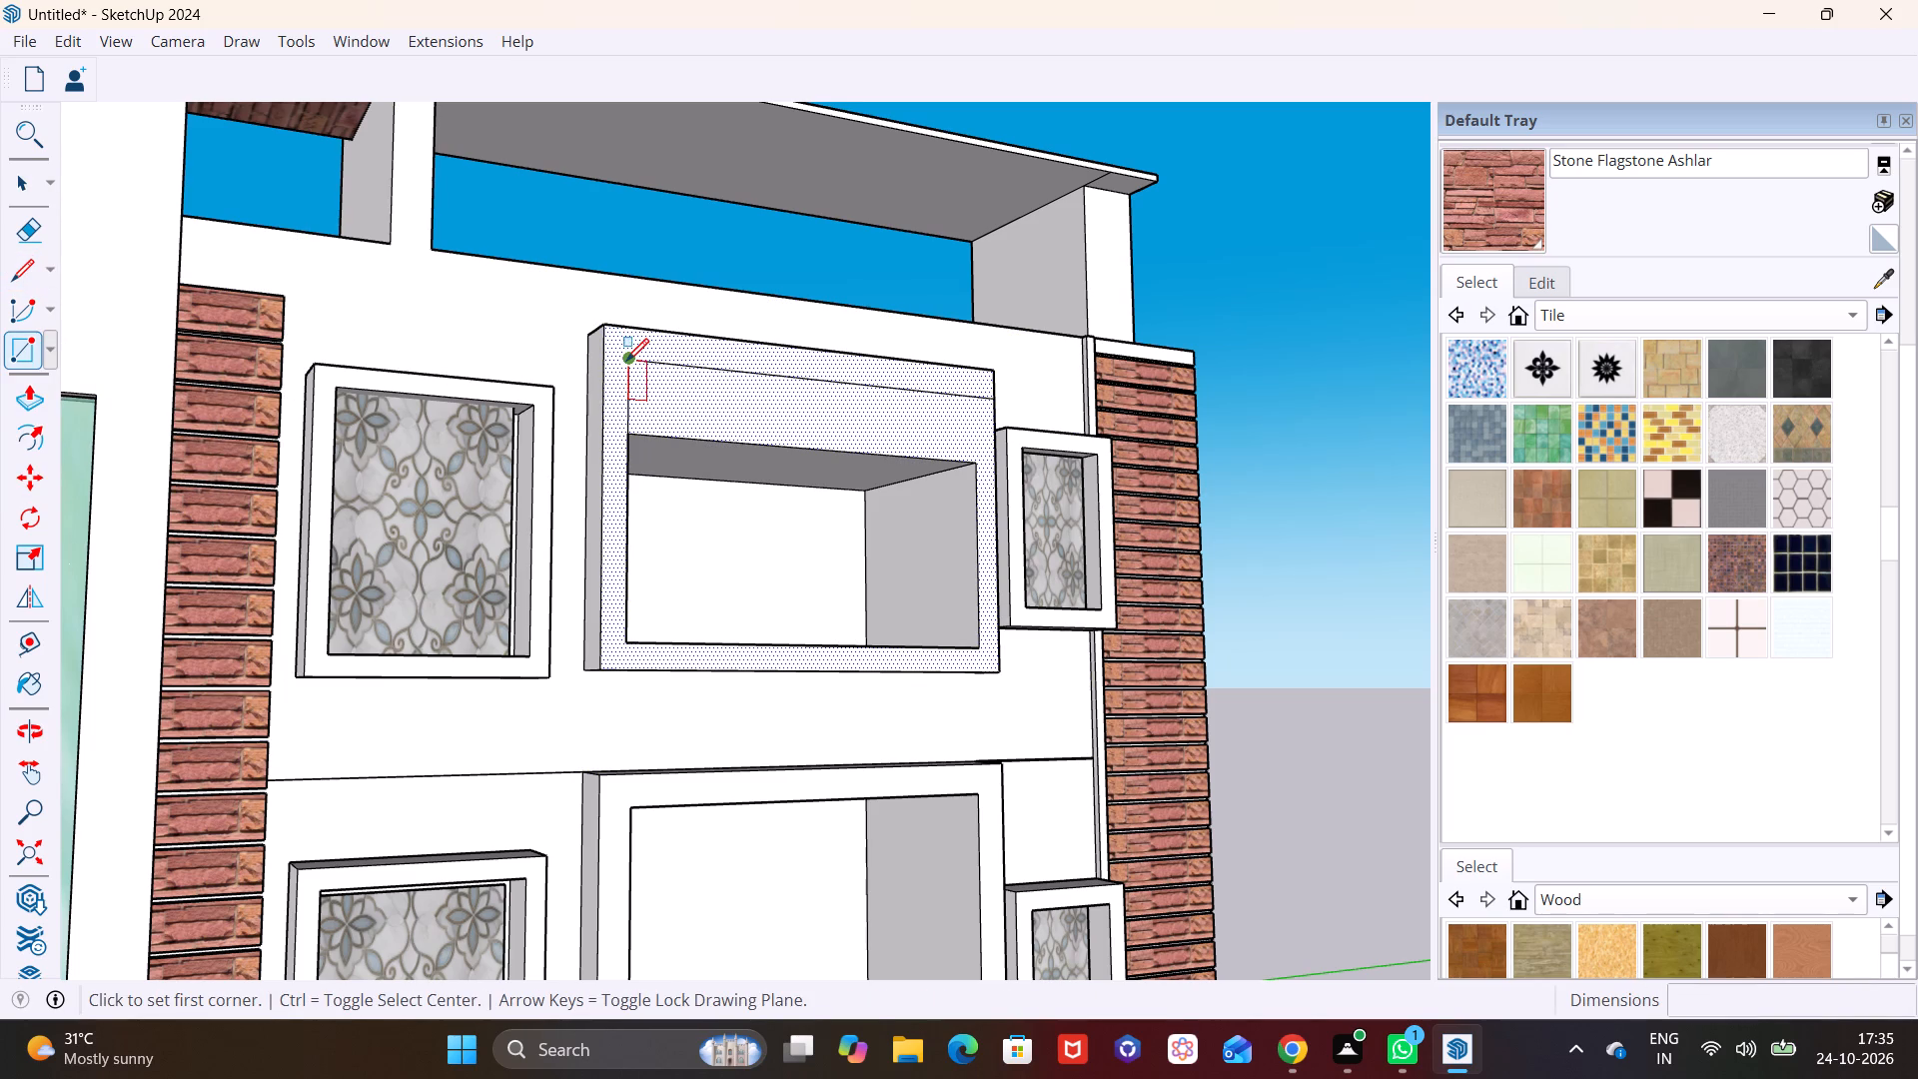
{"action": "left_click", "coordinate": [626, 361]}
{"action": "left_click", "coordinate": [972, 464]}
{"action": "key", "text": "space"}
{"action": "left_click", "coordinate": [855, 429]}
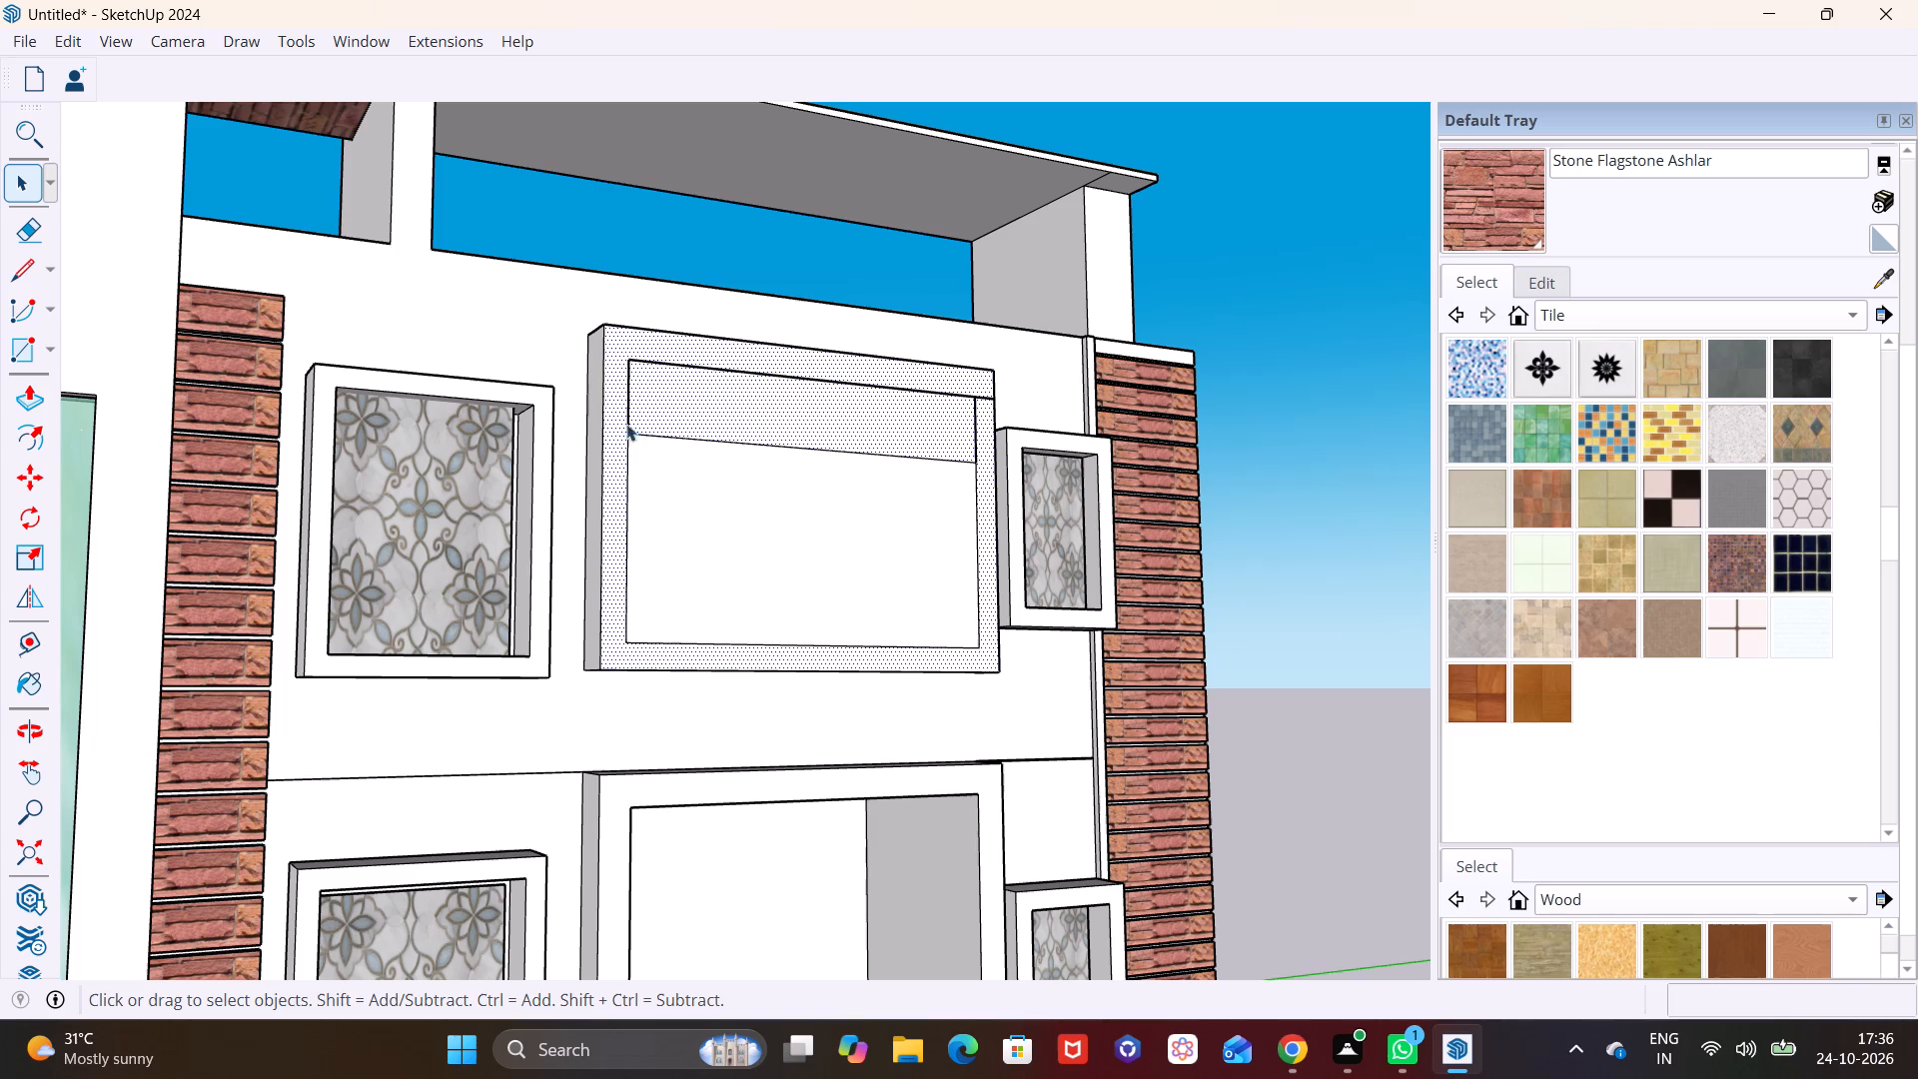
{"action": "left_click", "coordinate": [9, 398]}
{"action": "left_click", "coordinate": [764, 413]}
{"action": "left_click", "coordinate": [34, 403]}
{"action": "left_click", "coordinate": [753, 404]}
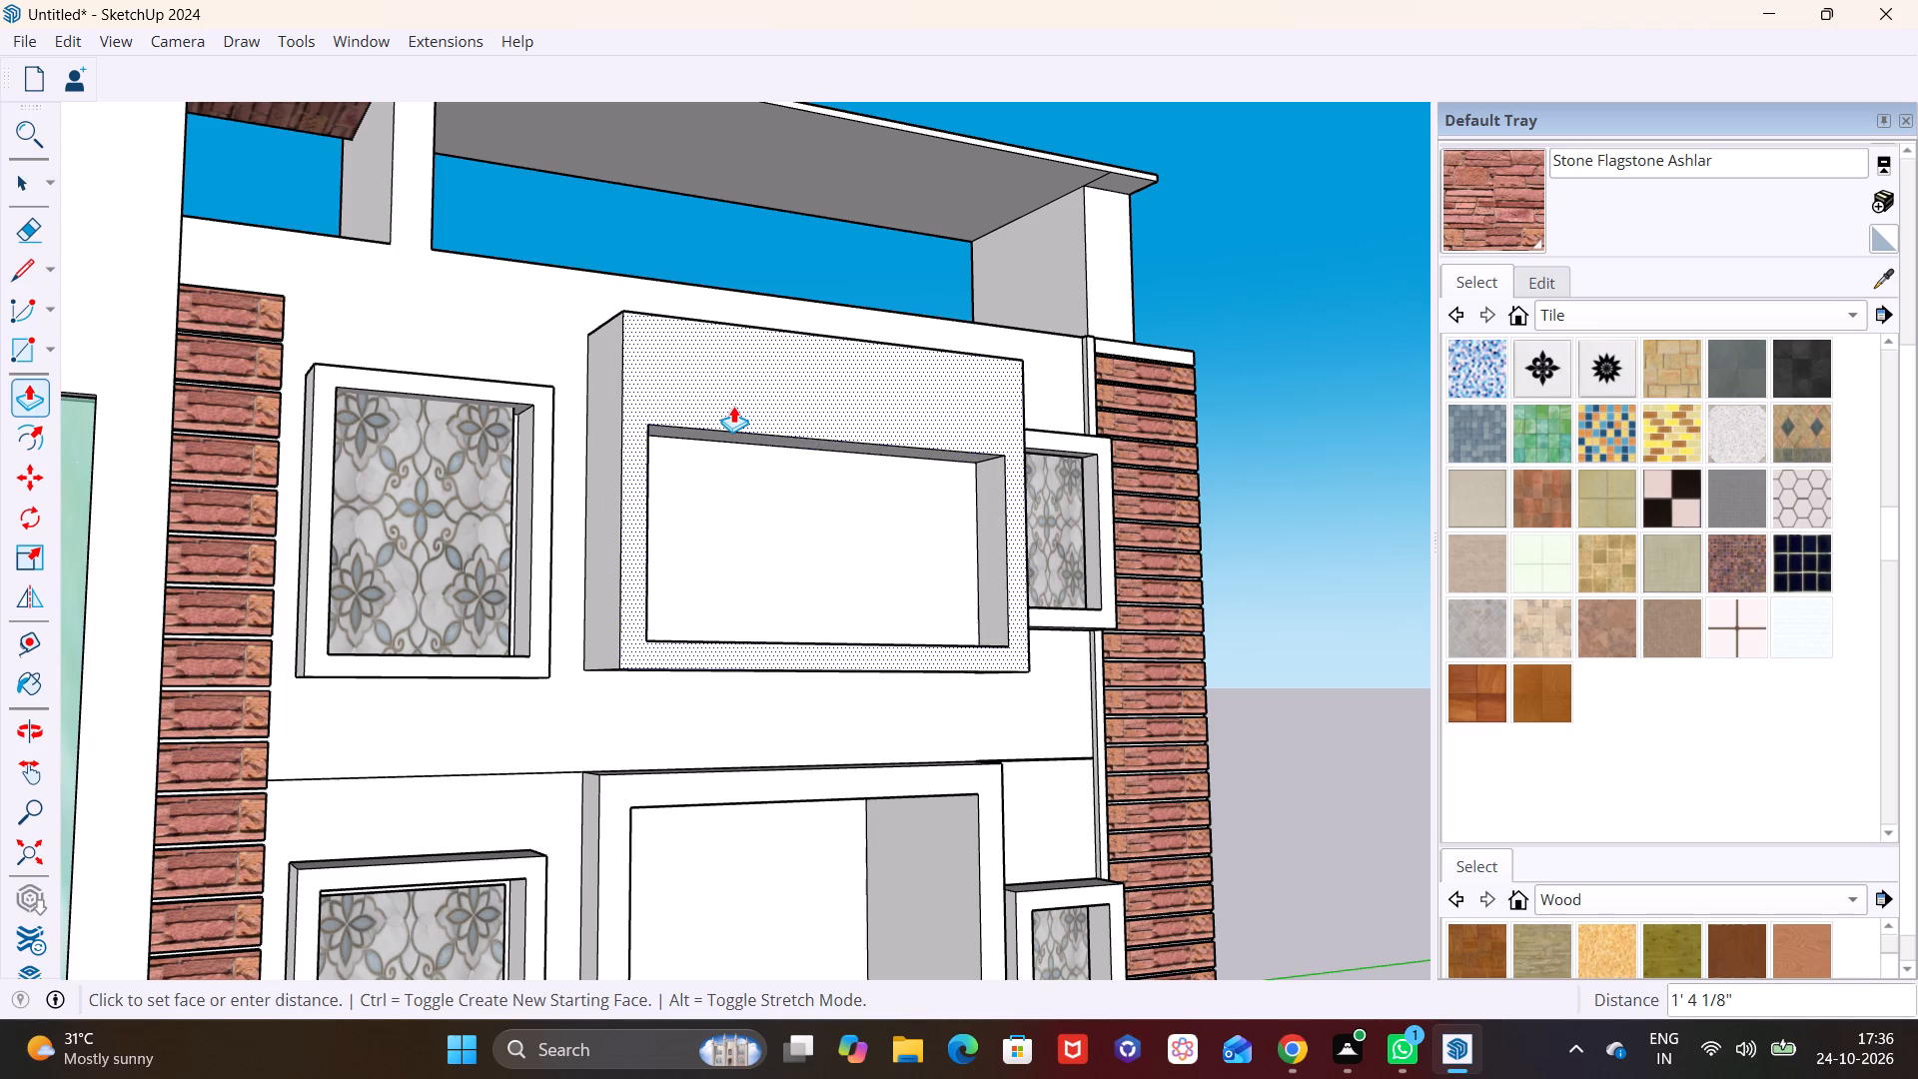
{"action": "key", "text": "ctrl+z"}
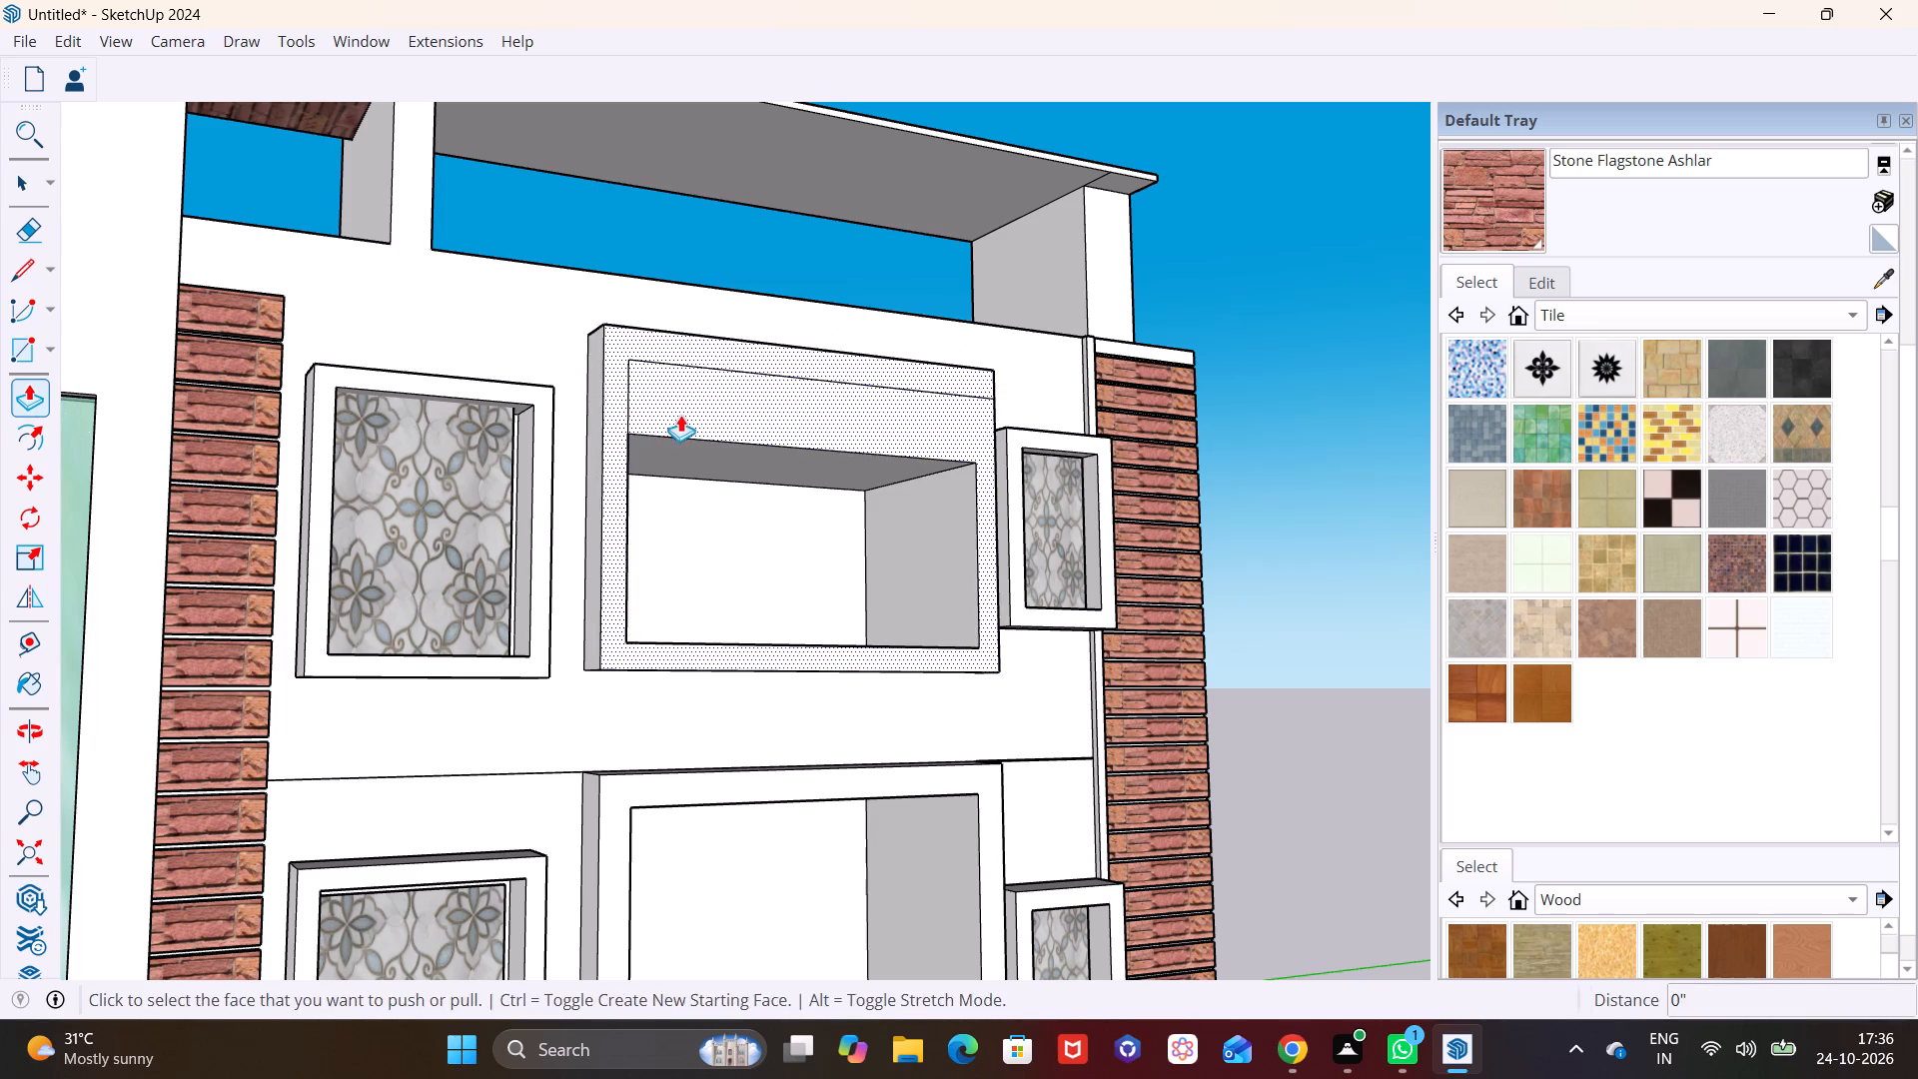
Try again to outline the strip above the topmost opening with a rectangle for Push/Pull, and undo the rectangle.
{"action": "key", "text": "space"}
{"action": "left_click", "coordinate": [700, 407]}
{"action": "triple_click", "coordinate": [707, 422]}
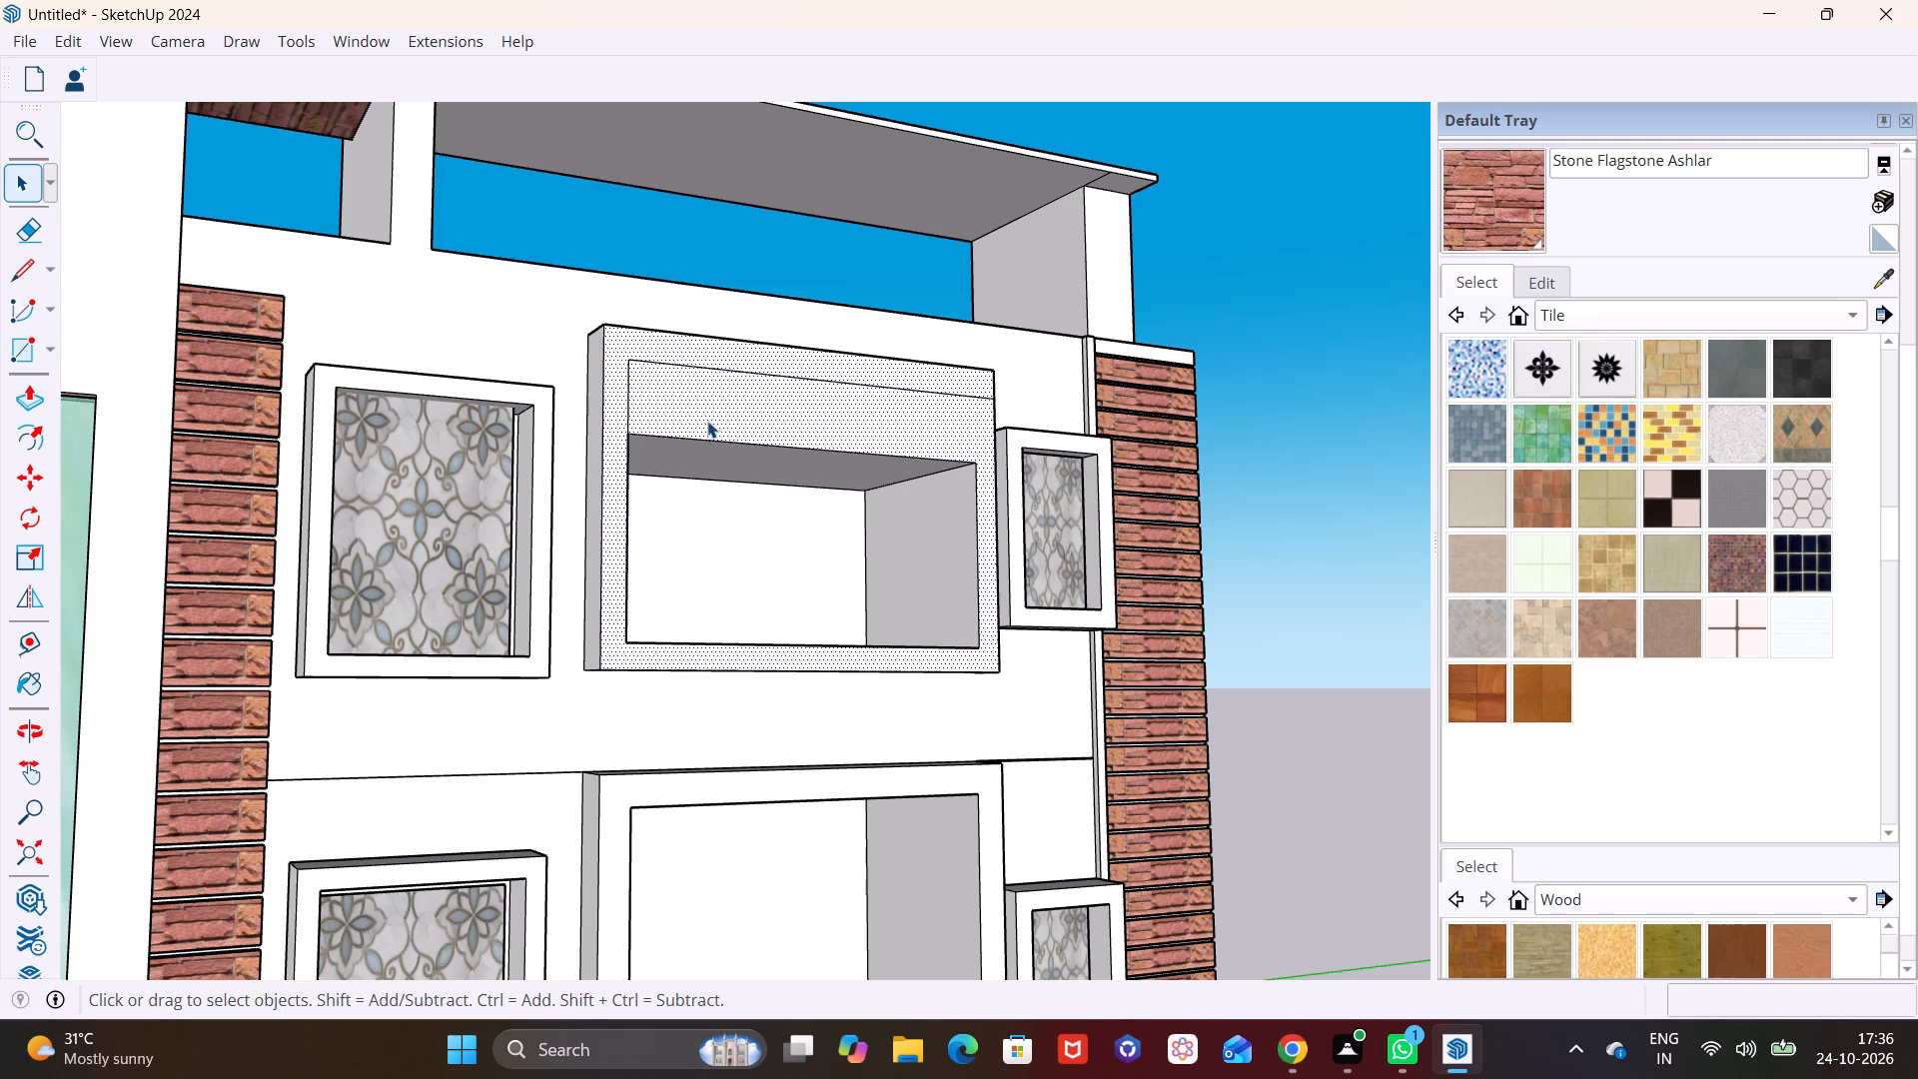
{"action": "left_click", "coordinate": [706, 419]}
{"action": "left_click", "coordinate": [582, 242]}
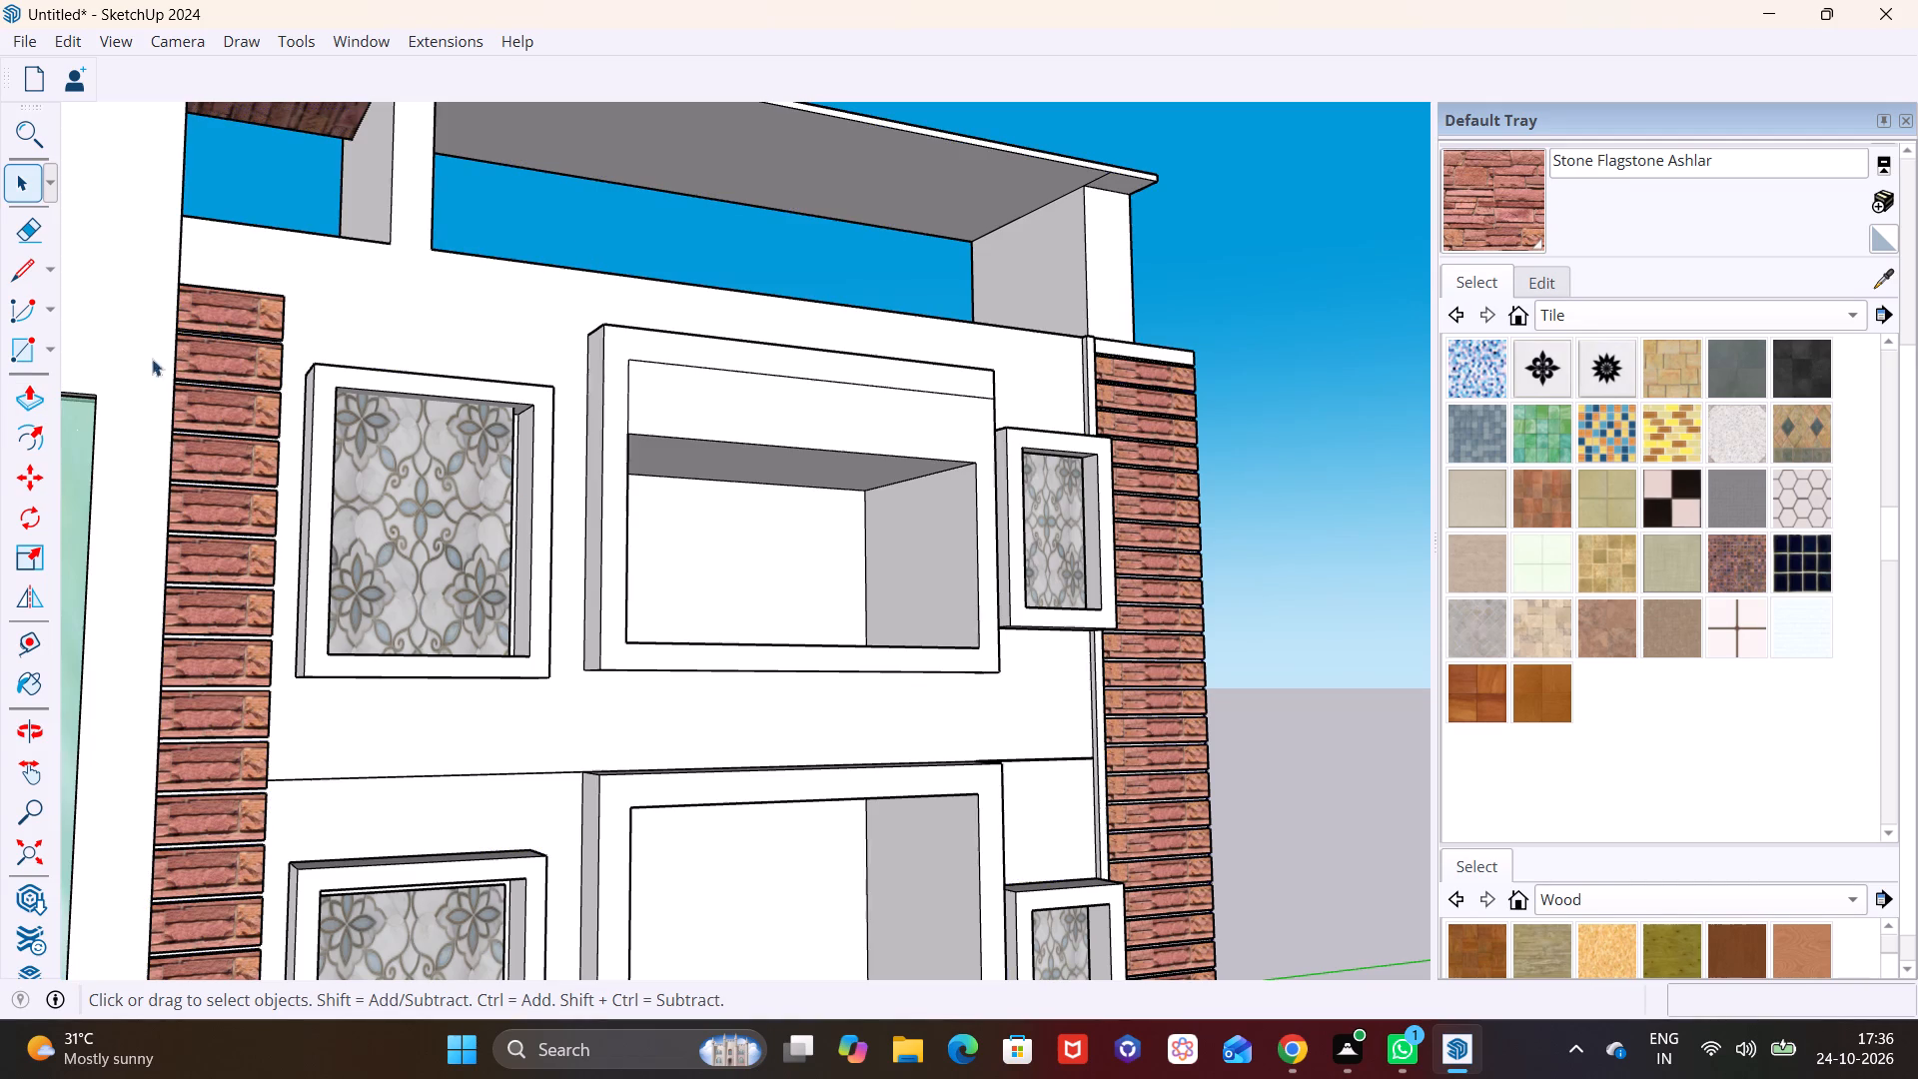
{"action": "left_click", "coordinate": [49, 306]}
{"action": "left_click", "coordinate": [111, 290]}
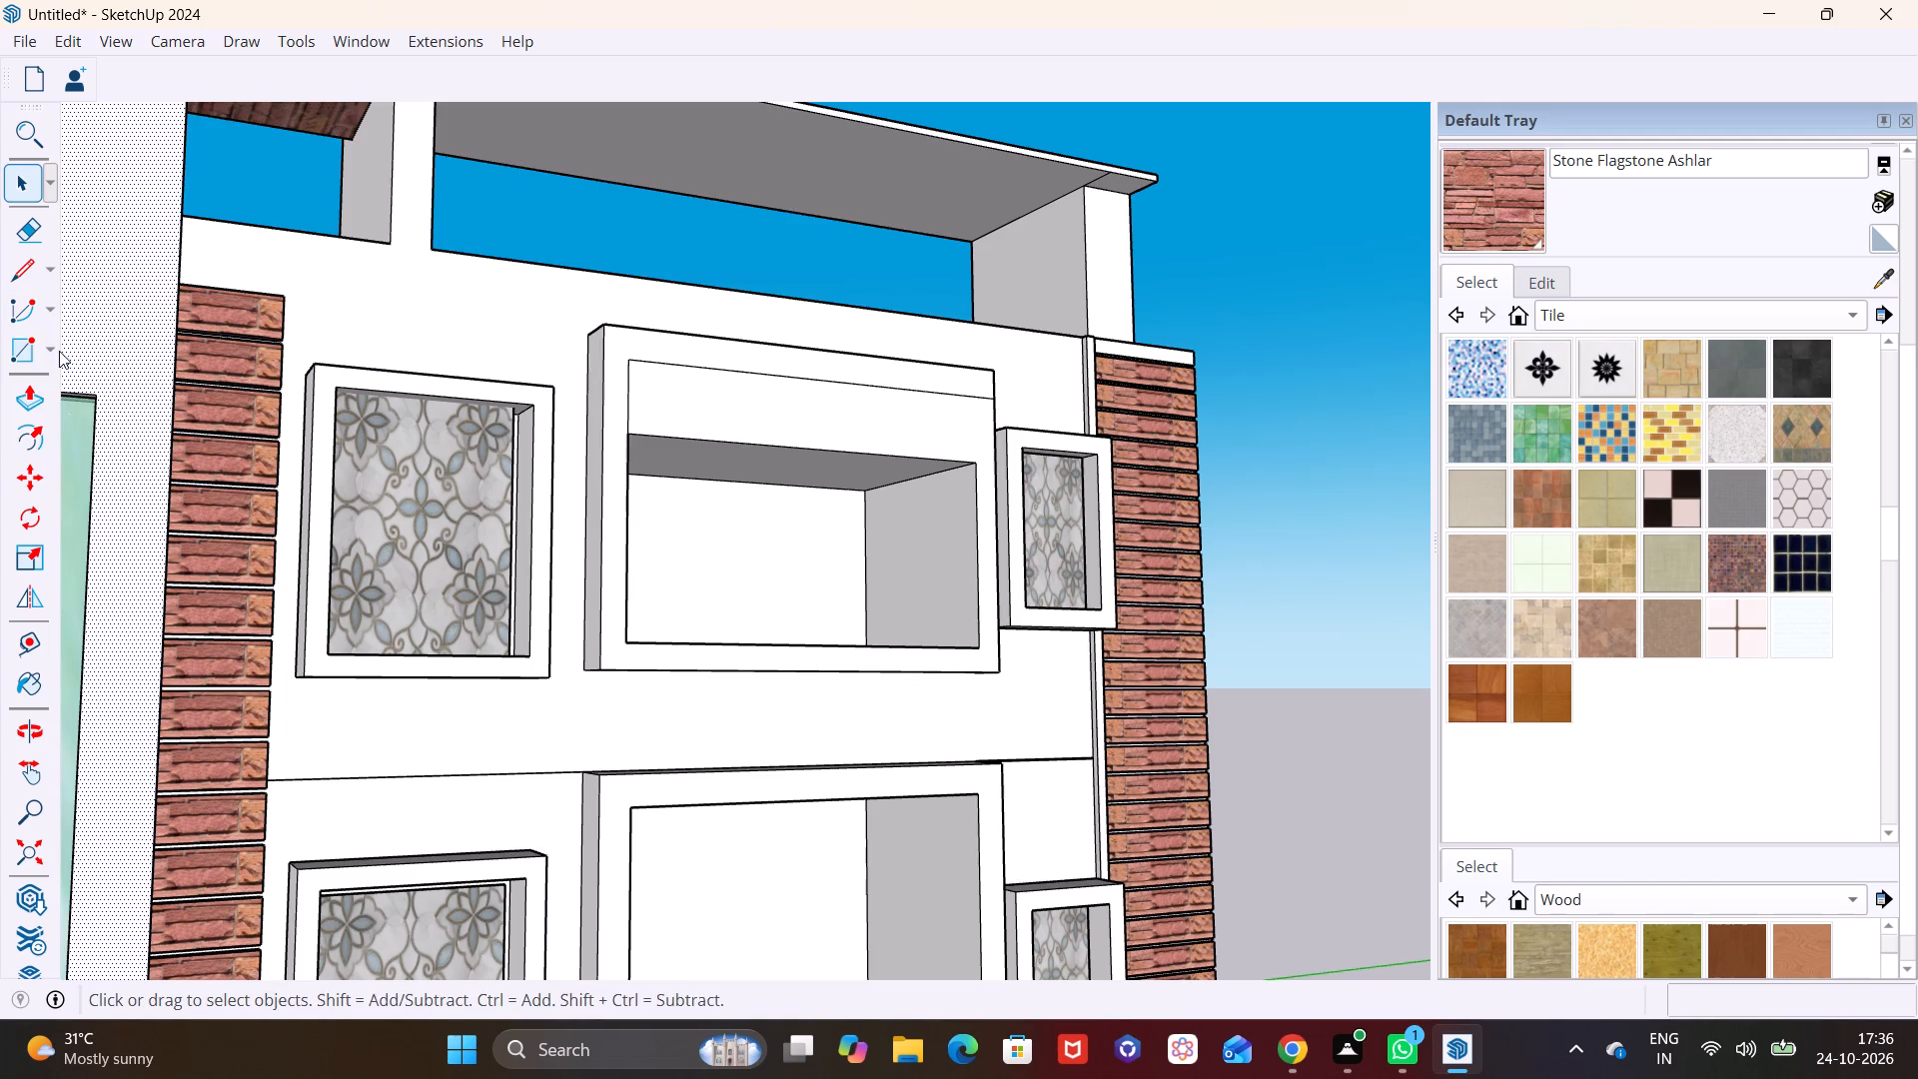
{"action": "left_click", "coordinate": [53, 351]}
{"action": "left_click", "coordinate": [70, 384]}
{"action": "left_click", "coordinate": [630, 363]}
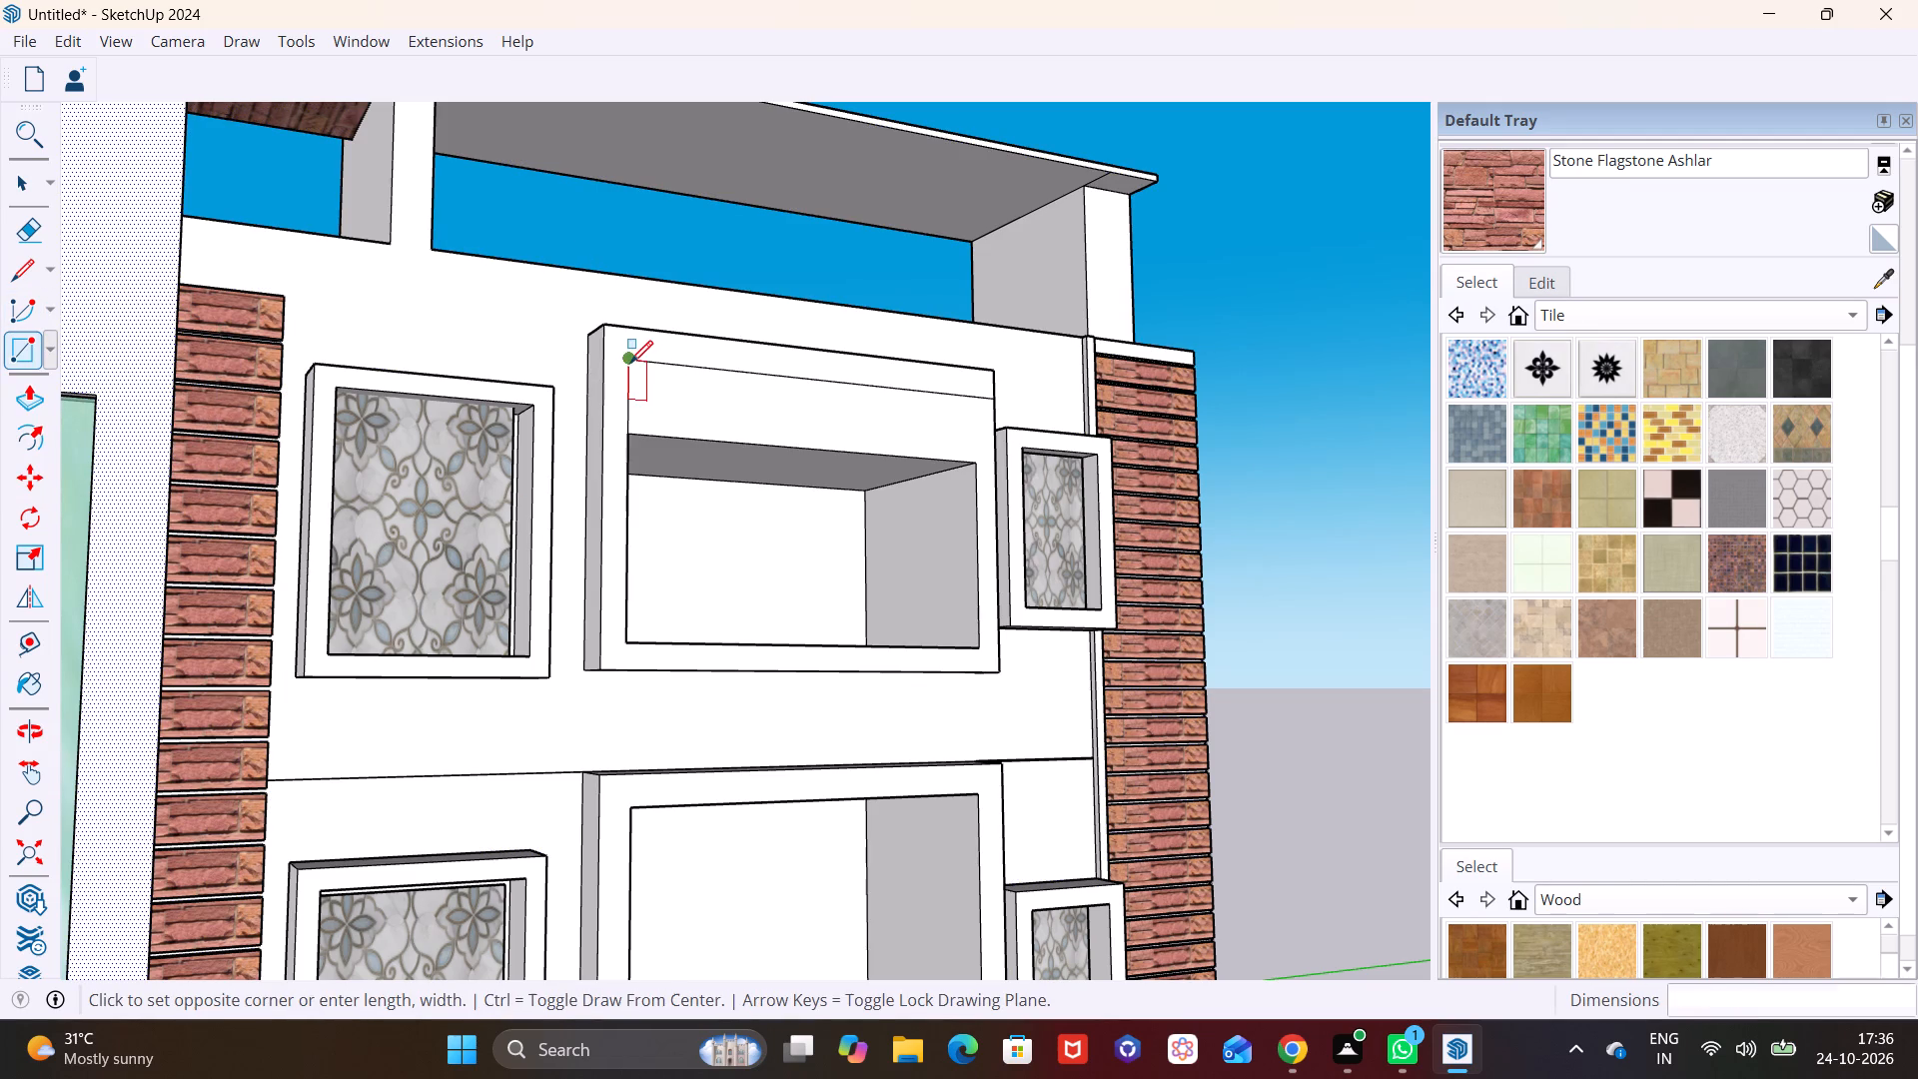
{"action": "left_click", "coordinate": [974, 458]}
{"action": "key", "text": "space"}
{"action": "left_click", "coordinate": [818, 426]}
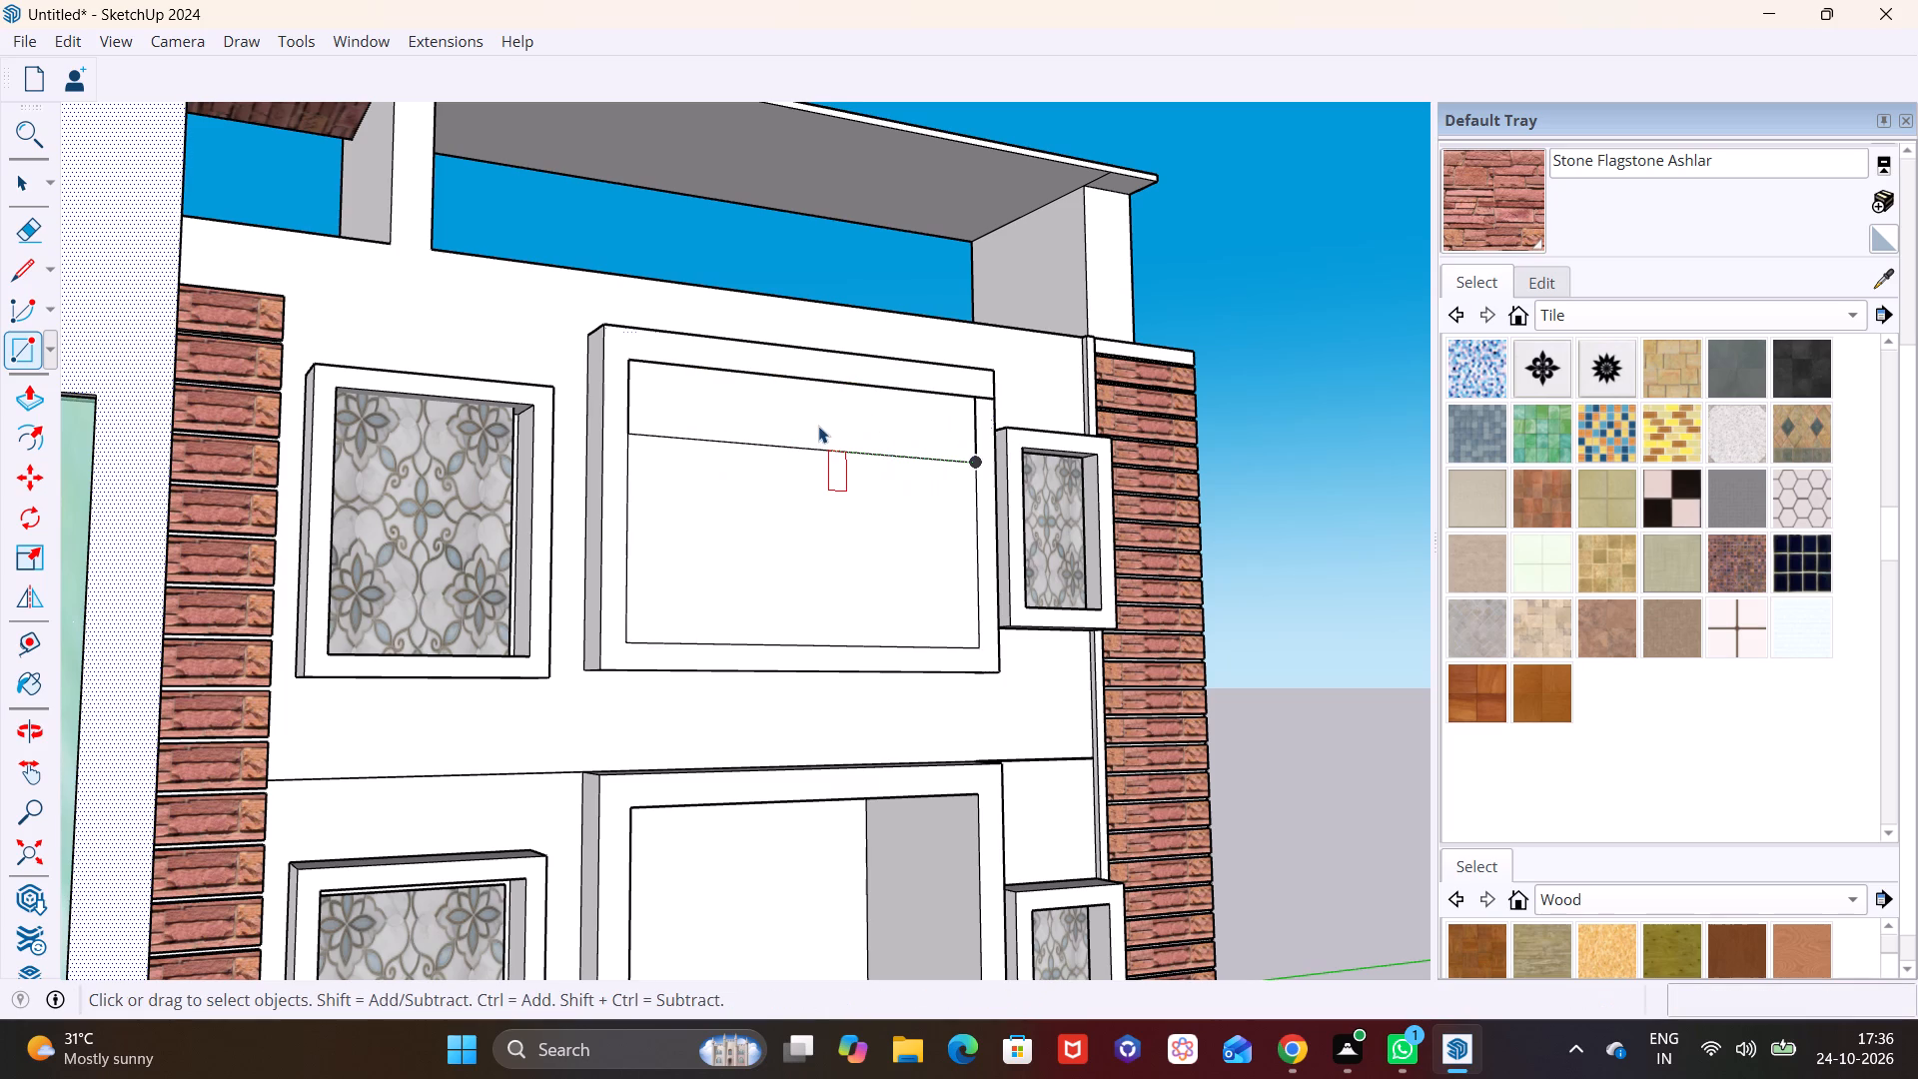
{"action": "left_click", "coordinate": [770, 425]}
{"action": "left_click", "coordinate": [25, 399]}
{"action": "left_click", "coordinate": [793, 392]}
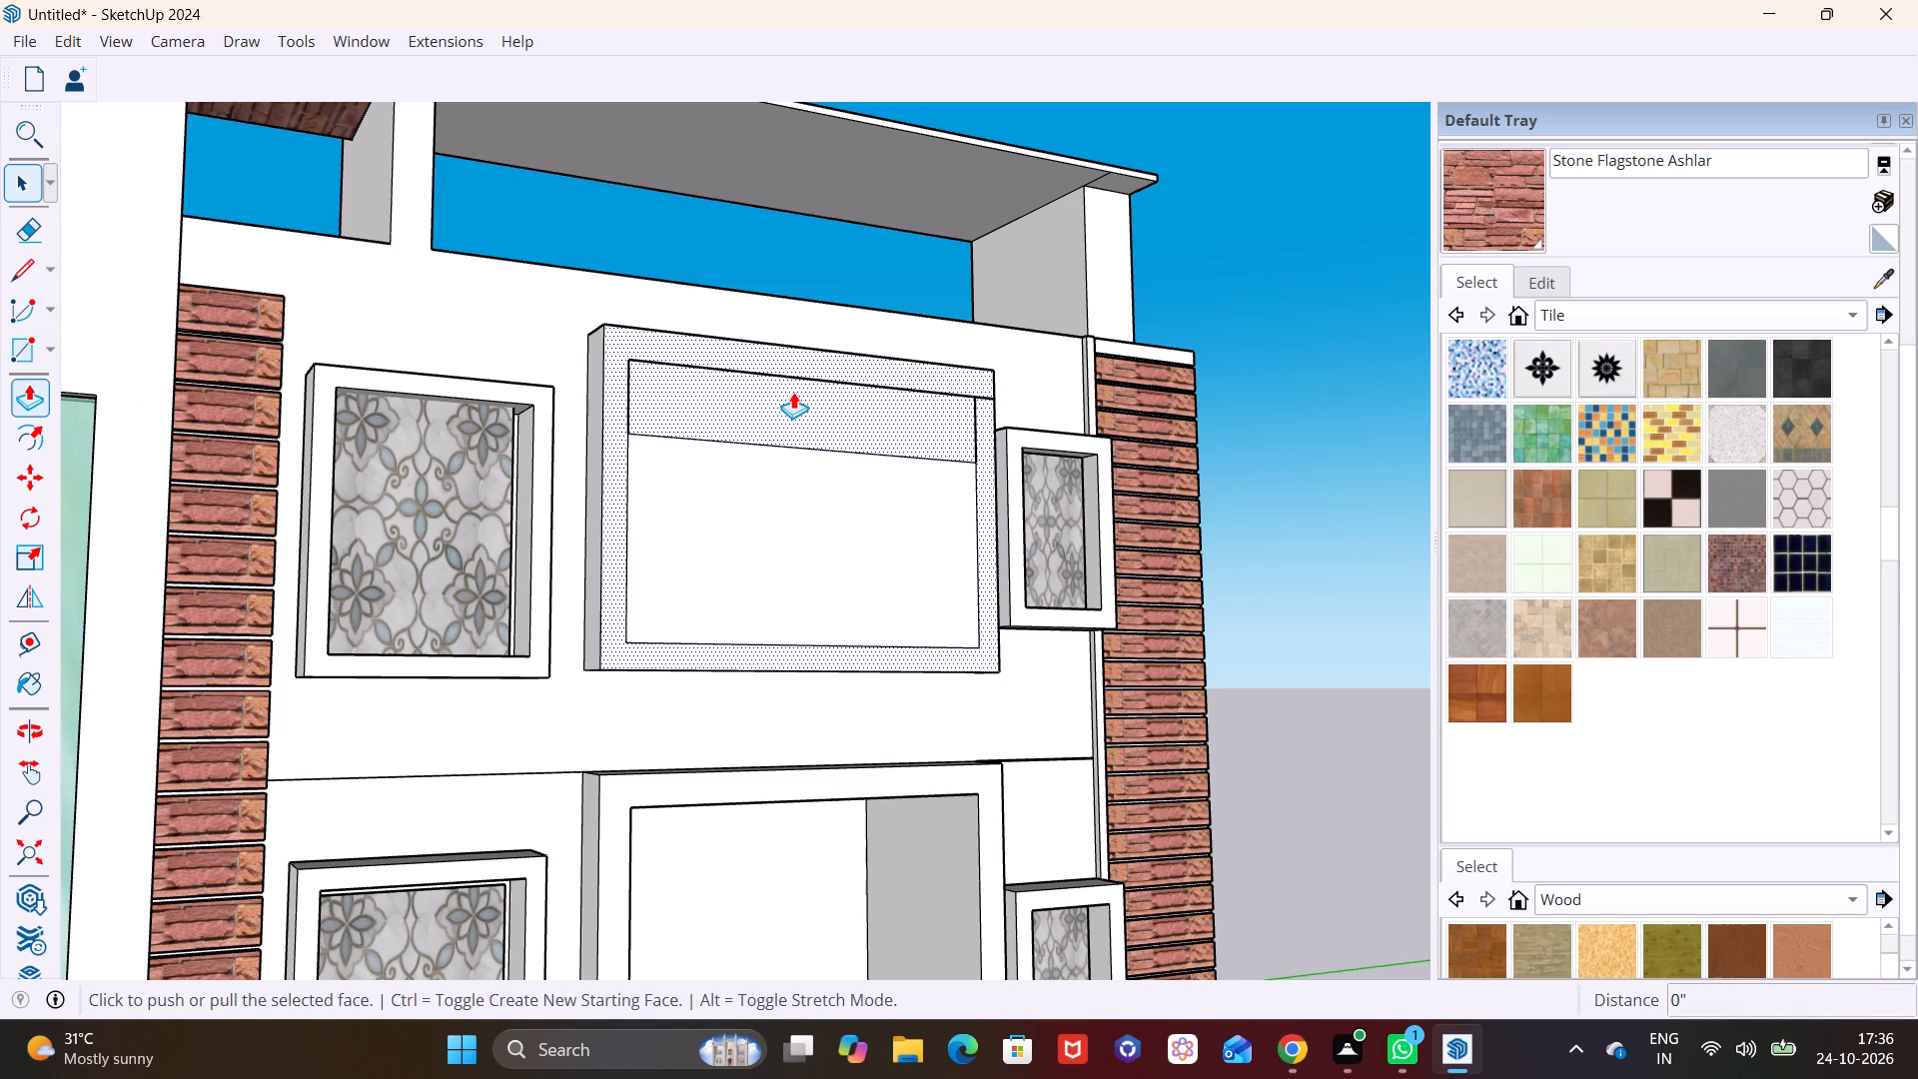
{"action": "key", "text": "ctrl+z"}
Push the top inner face of the second large opening from the top down 2' 3/16".
{"action": "scroll", "coordinate": [715, 594], "scroll_direction": "down", "scroll_amount": 8}
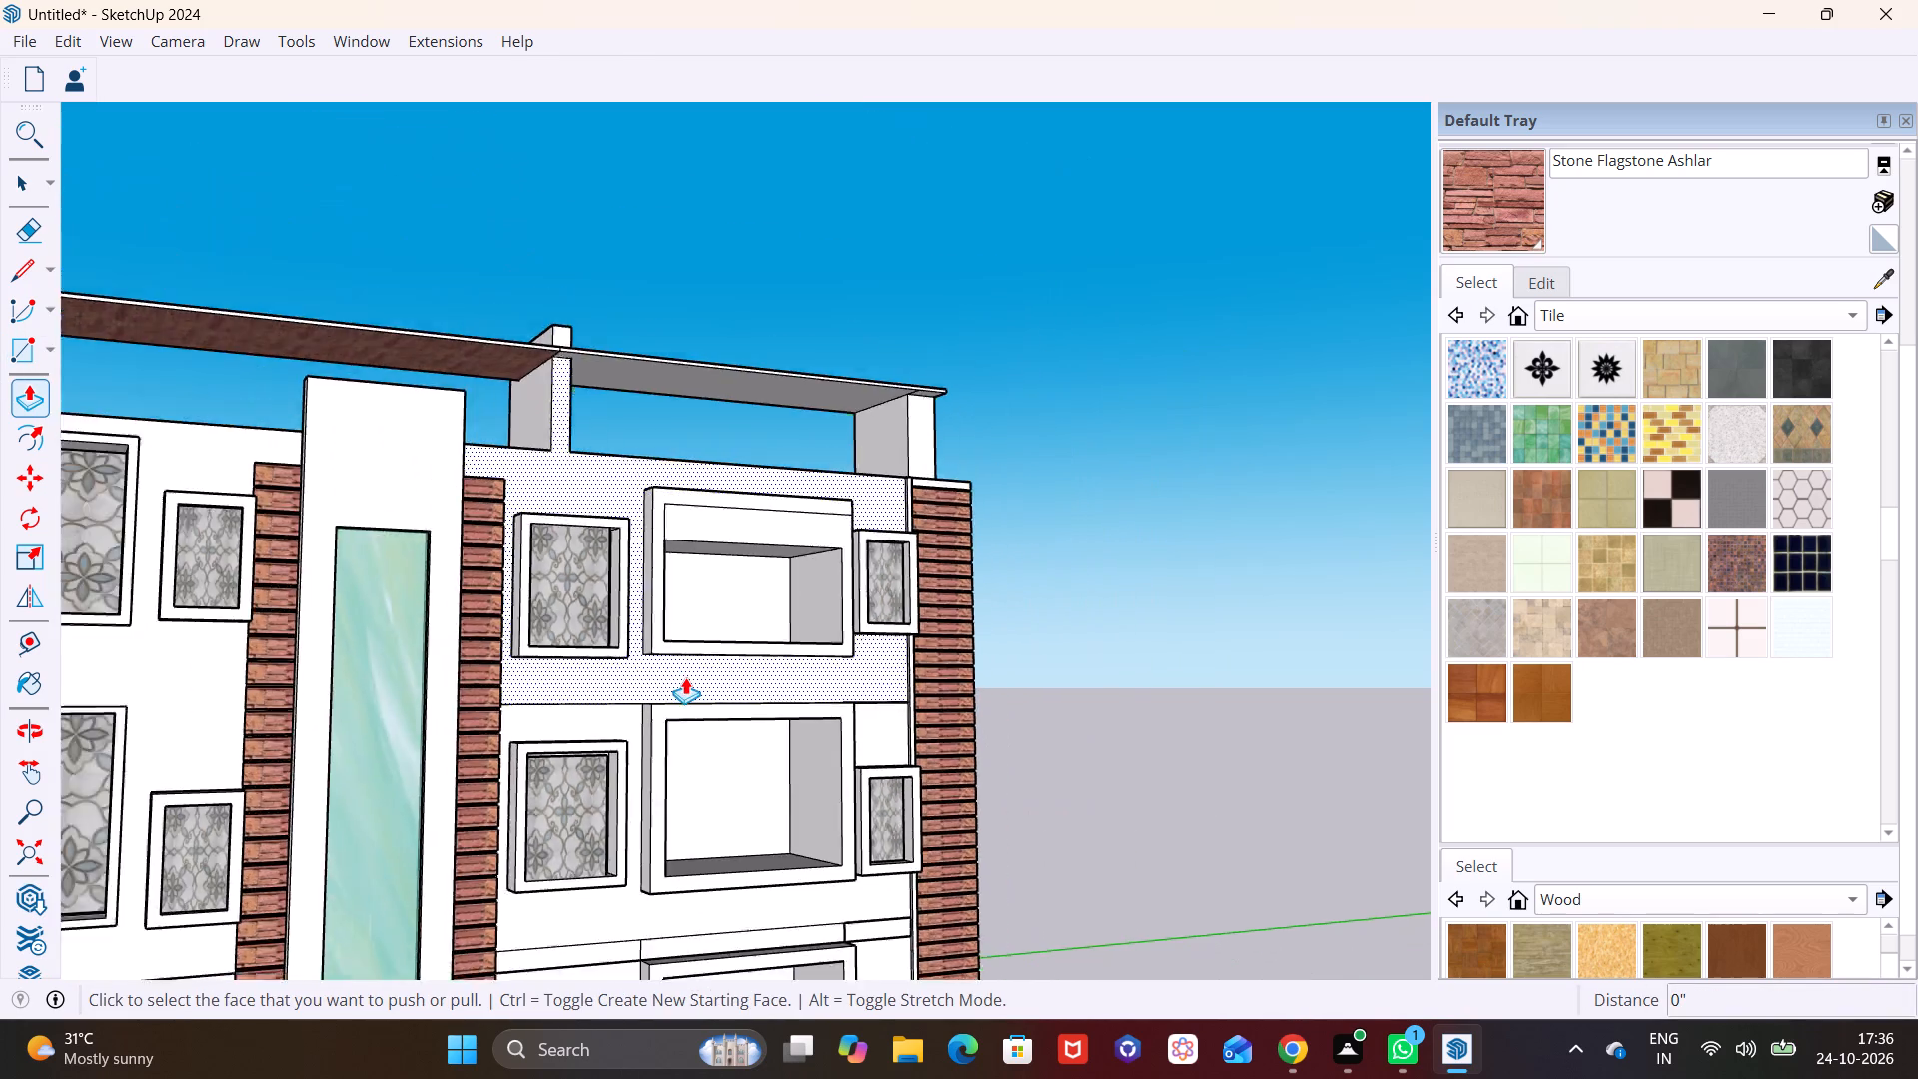
{"action": "scroll", "coordinate": [685, 677], "scroll_direction": "down", "scroll_amount": 3}
{"action": "middle_click_drag", "start_coordinate": [689, 672], "coordinate": [632, 416], "text": "shift"}
{"action": "middle_click_drag", "start_coordinate": [632, 522], "coordinate": [661, 623]}
{"action": "scroll", "coordinate": [686, 518], "scroll_direction": "up", "scroll_amount": 2}
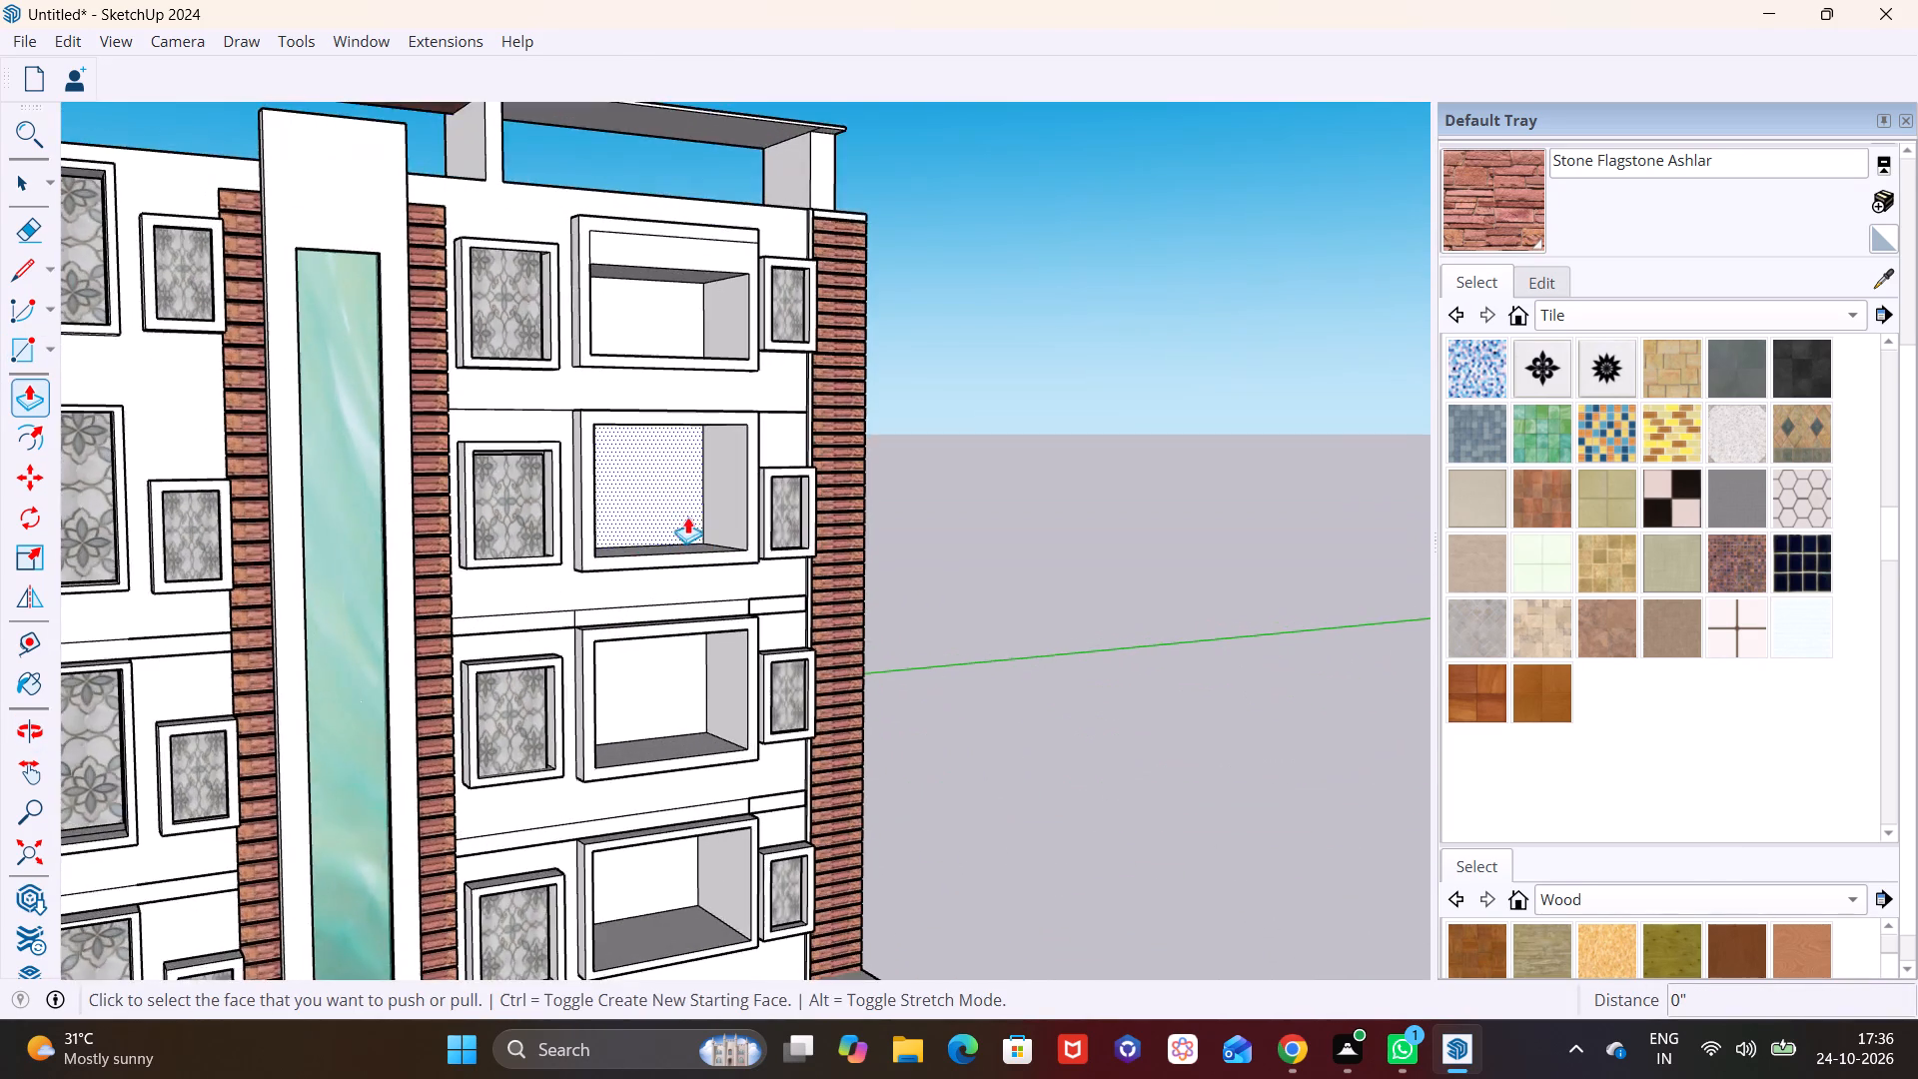
{"action": "scroll", "coordinate": [694, 525], "scroll_direction": "up", "scroll_amount": 4}
{"action": "middle_click_drag", "start_coordinate": [659, 528], "coordinate": [494, 439]}
{"action": "left_click", "coordinate": [572, 363]}
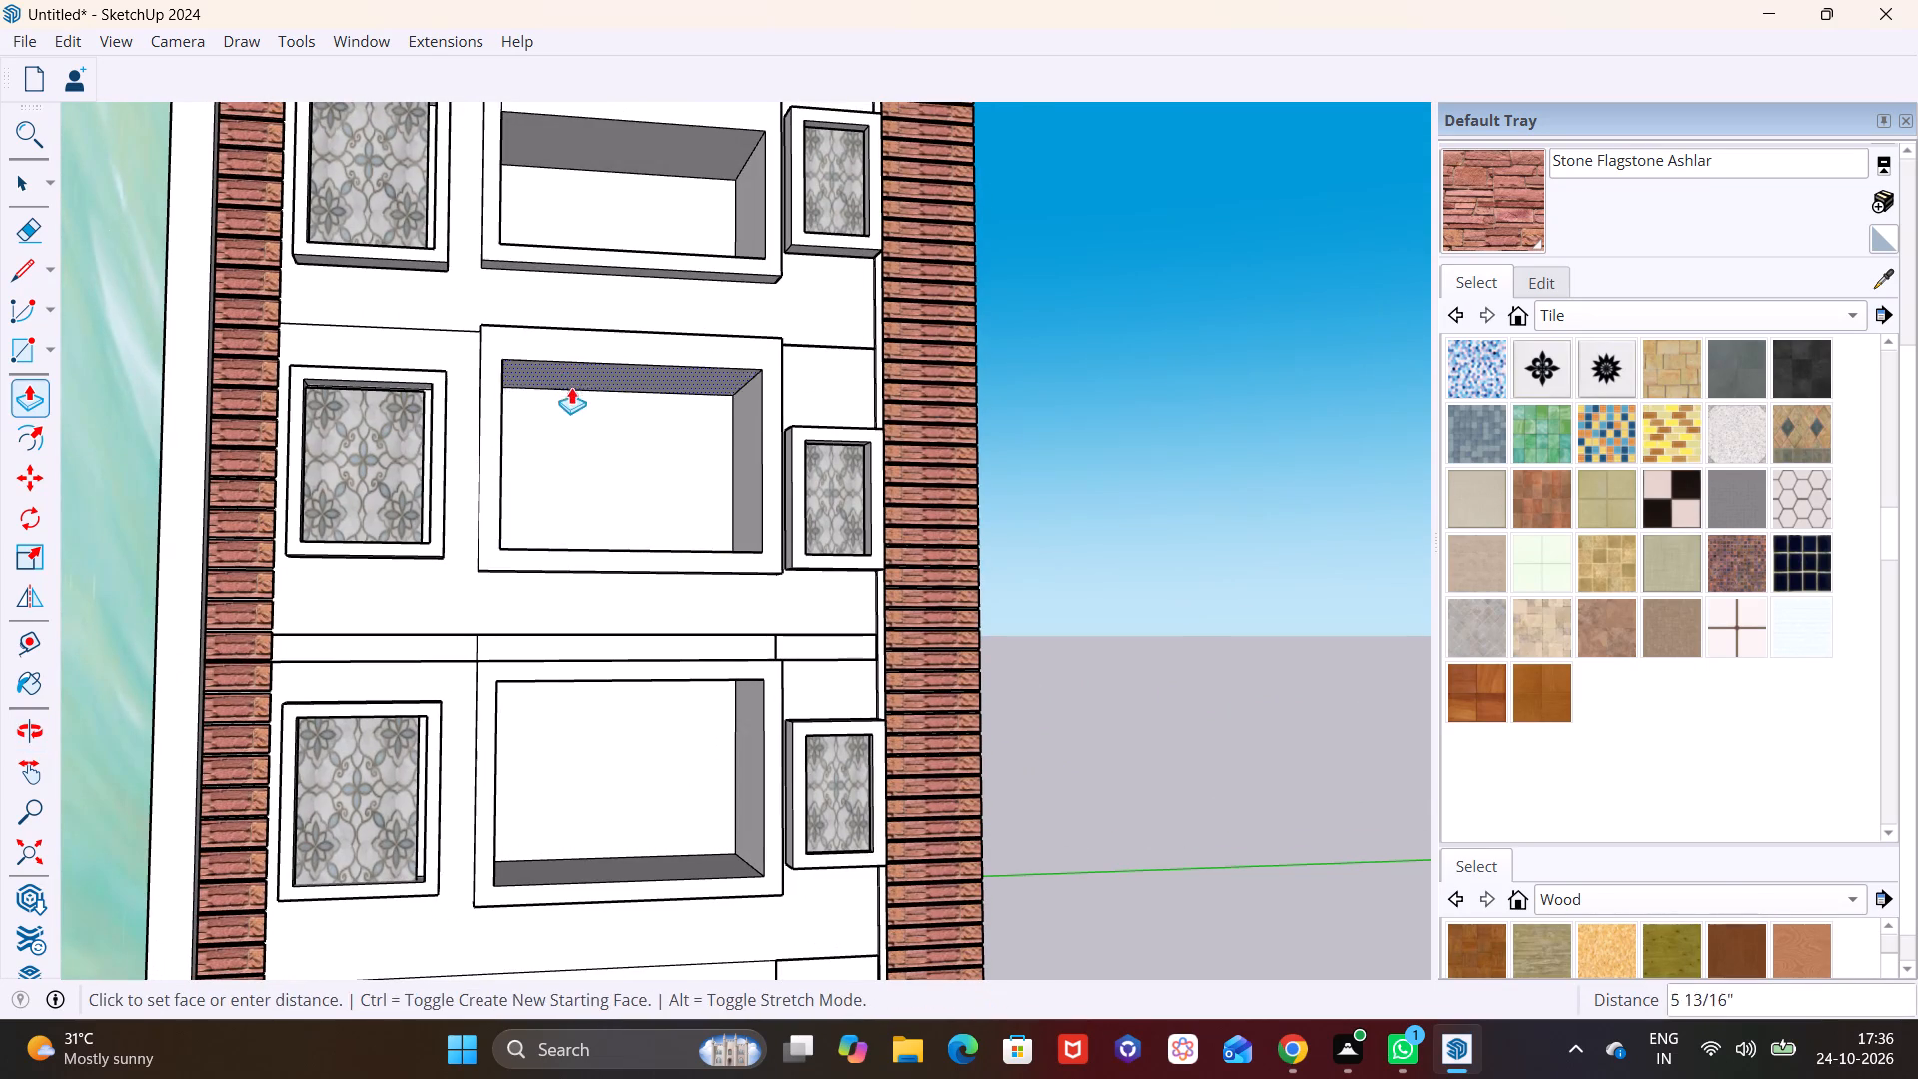
{"action": "left_click", "coordinate": [569, 413]}
Push the top inner face of the third large opening down, adjusting its height by moving it back up 11 5/16".
{"action": "middle_click_drag", "start_coordinate": [662, 599], "coordinate": [638, 335]}
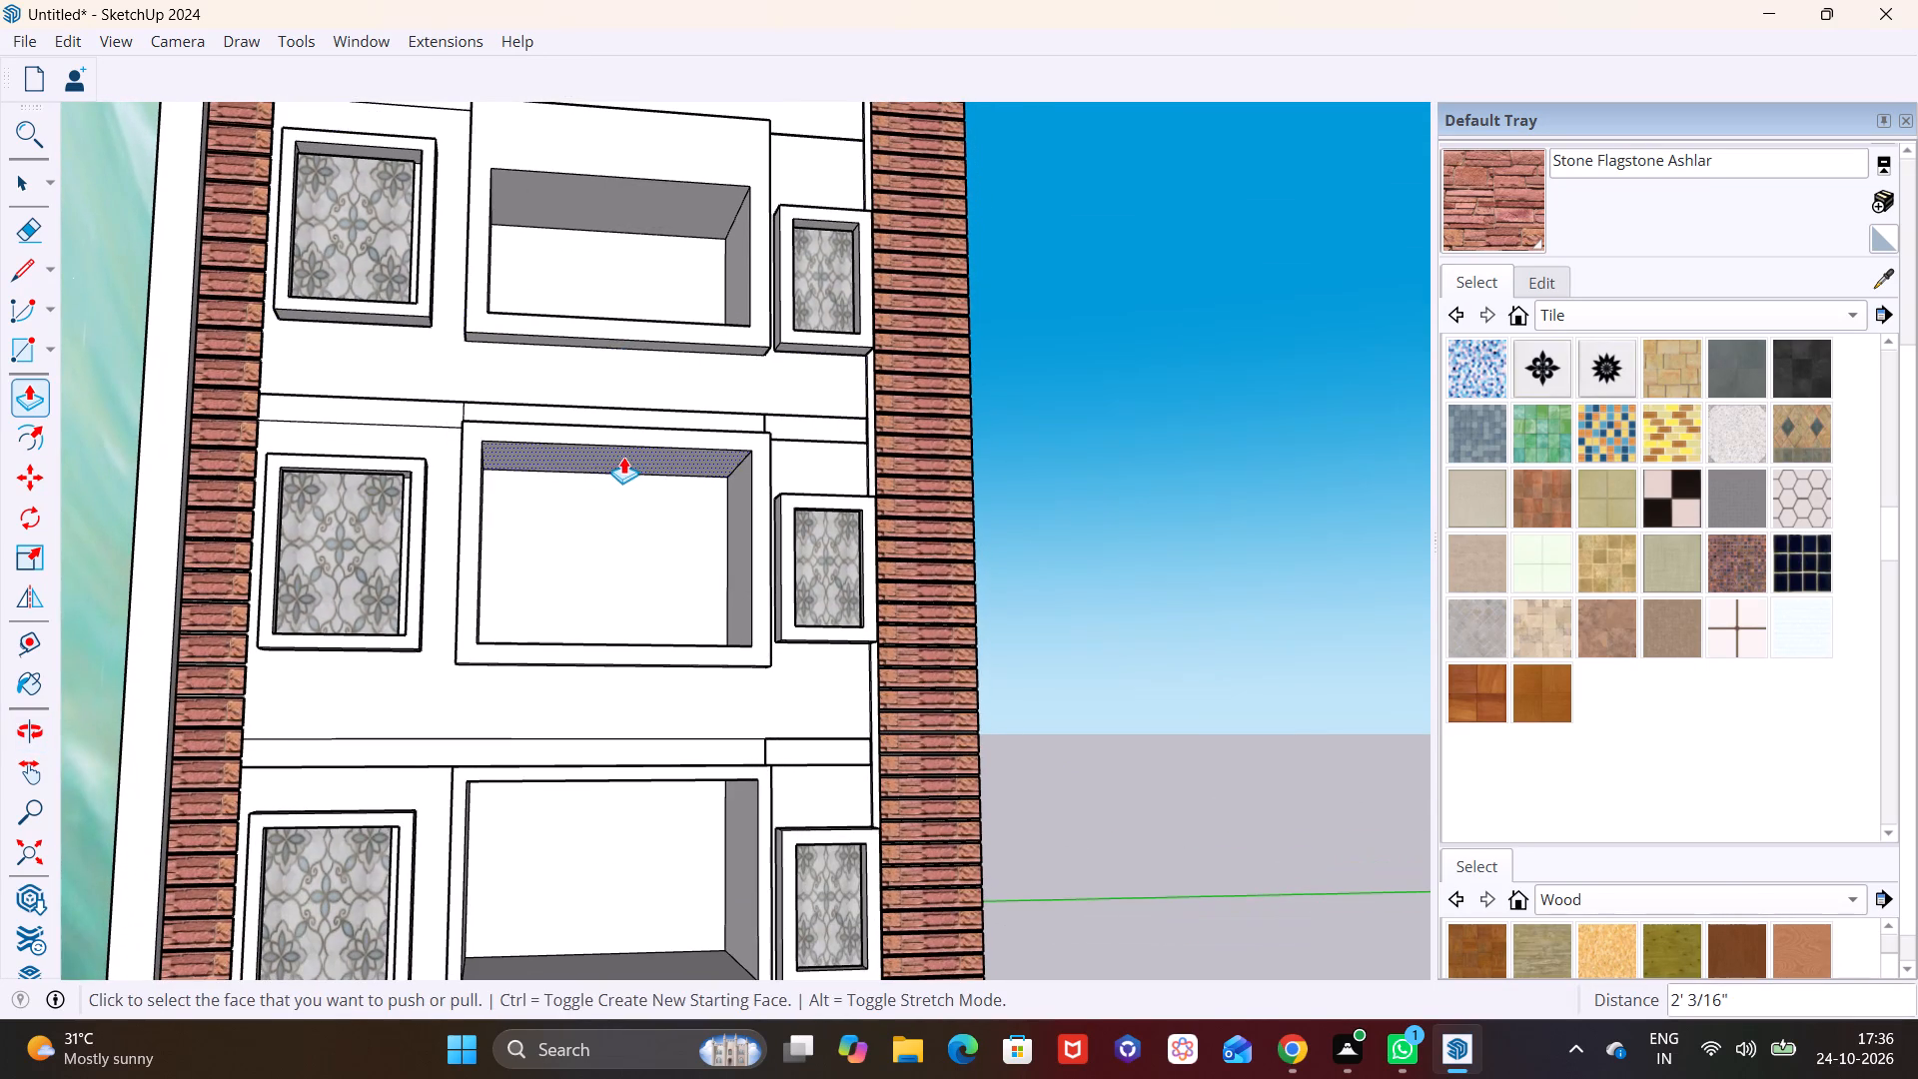
{"action": "left_click", "coordinate": [623, 457]}
{"action": "left_click", "coordinate": [627, 532]}
{"action": "left_click", "coordinate": [648, 532]}
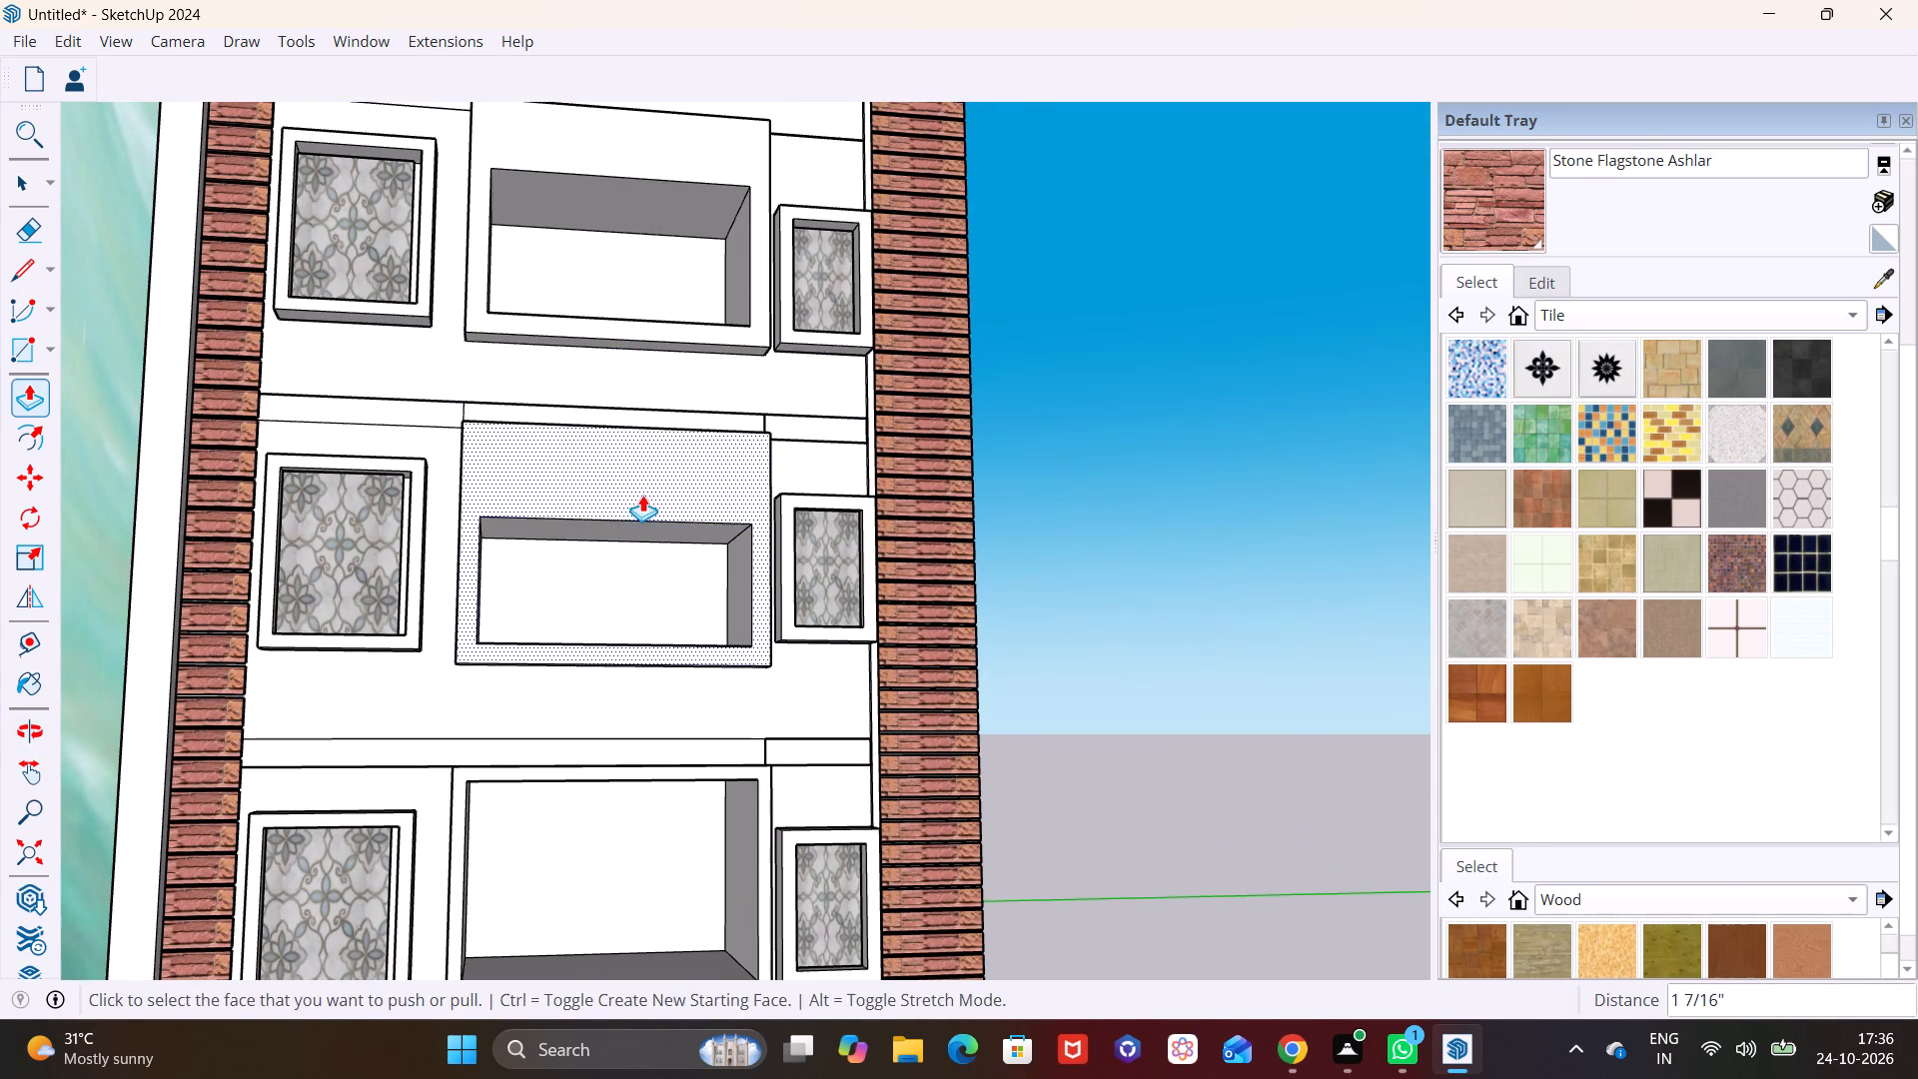
{"action": "left_click", "coordinate": [642, 495]}
{"action": "key", "text": "ctrl+z"}
{"action": "left_click", "coordinate": [625, 537]}
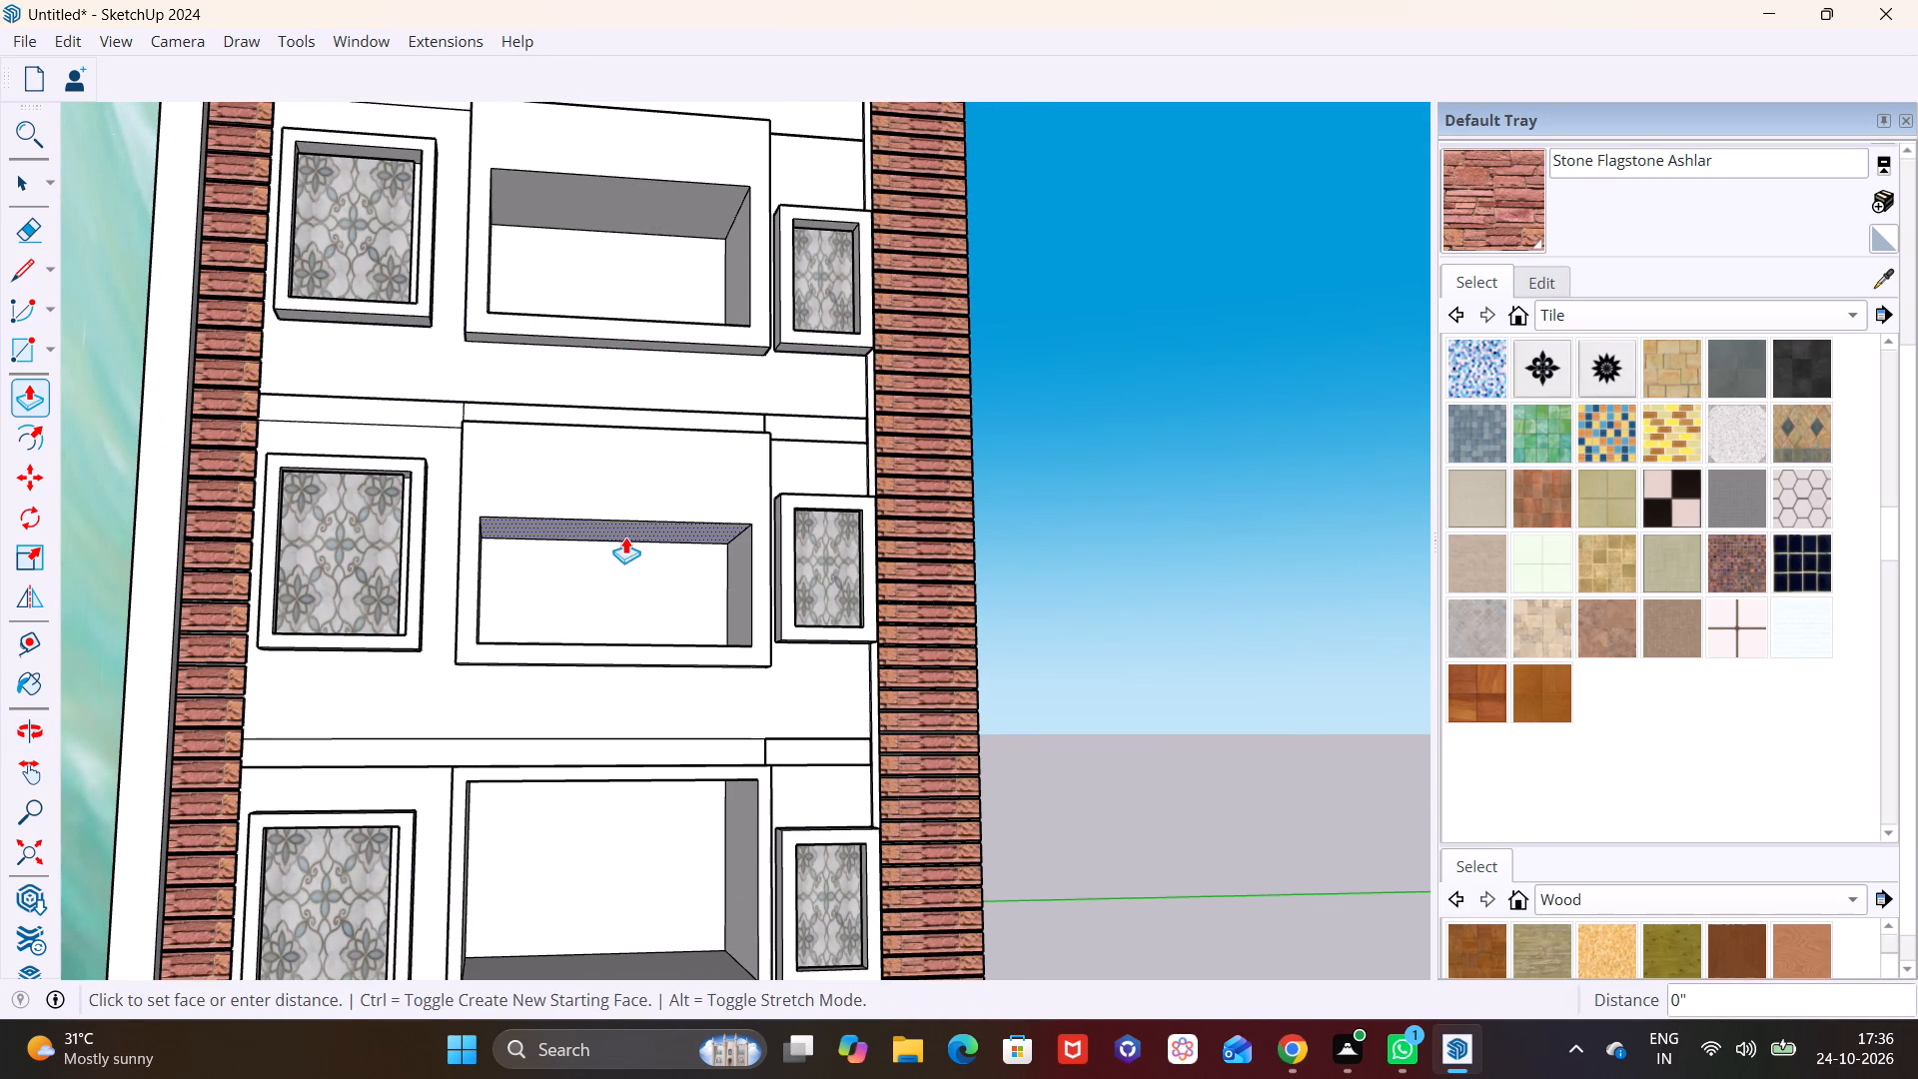
{"action": "left_click", "coordinate": [625, 514]}
Push the top inner face of the lowest large opening, just above the canopy, partway down its frame.
{"action": "scroll", "coordinate": [641, 583], "scroll_direction": "down", "scroll_amount": 3}
{"action": "middle_click_drag", "start_coordinate": [664, 640], "coordinate": [634, 358], "text": "shift"}
{"action": "scroll", "coordinate": [582, 471], "scroll_direction": "up", "scroll_amount": 4}
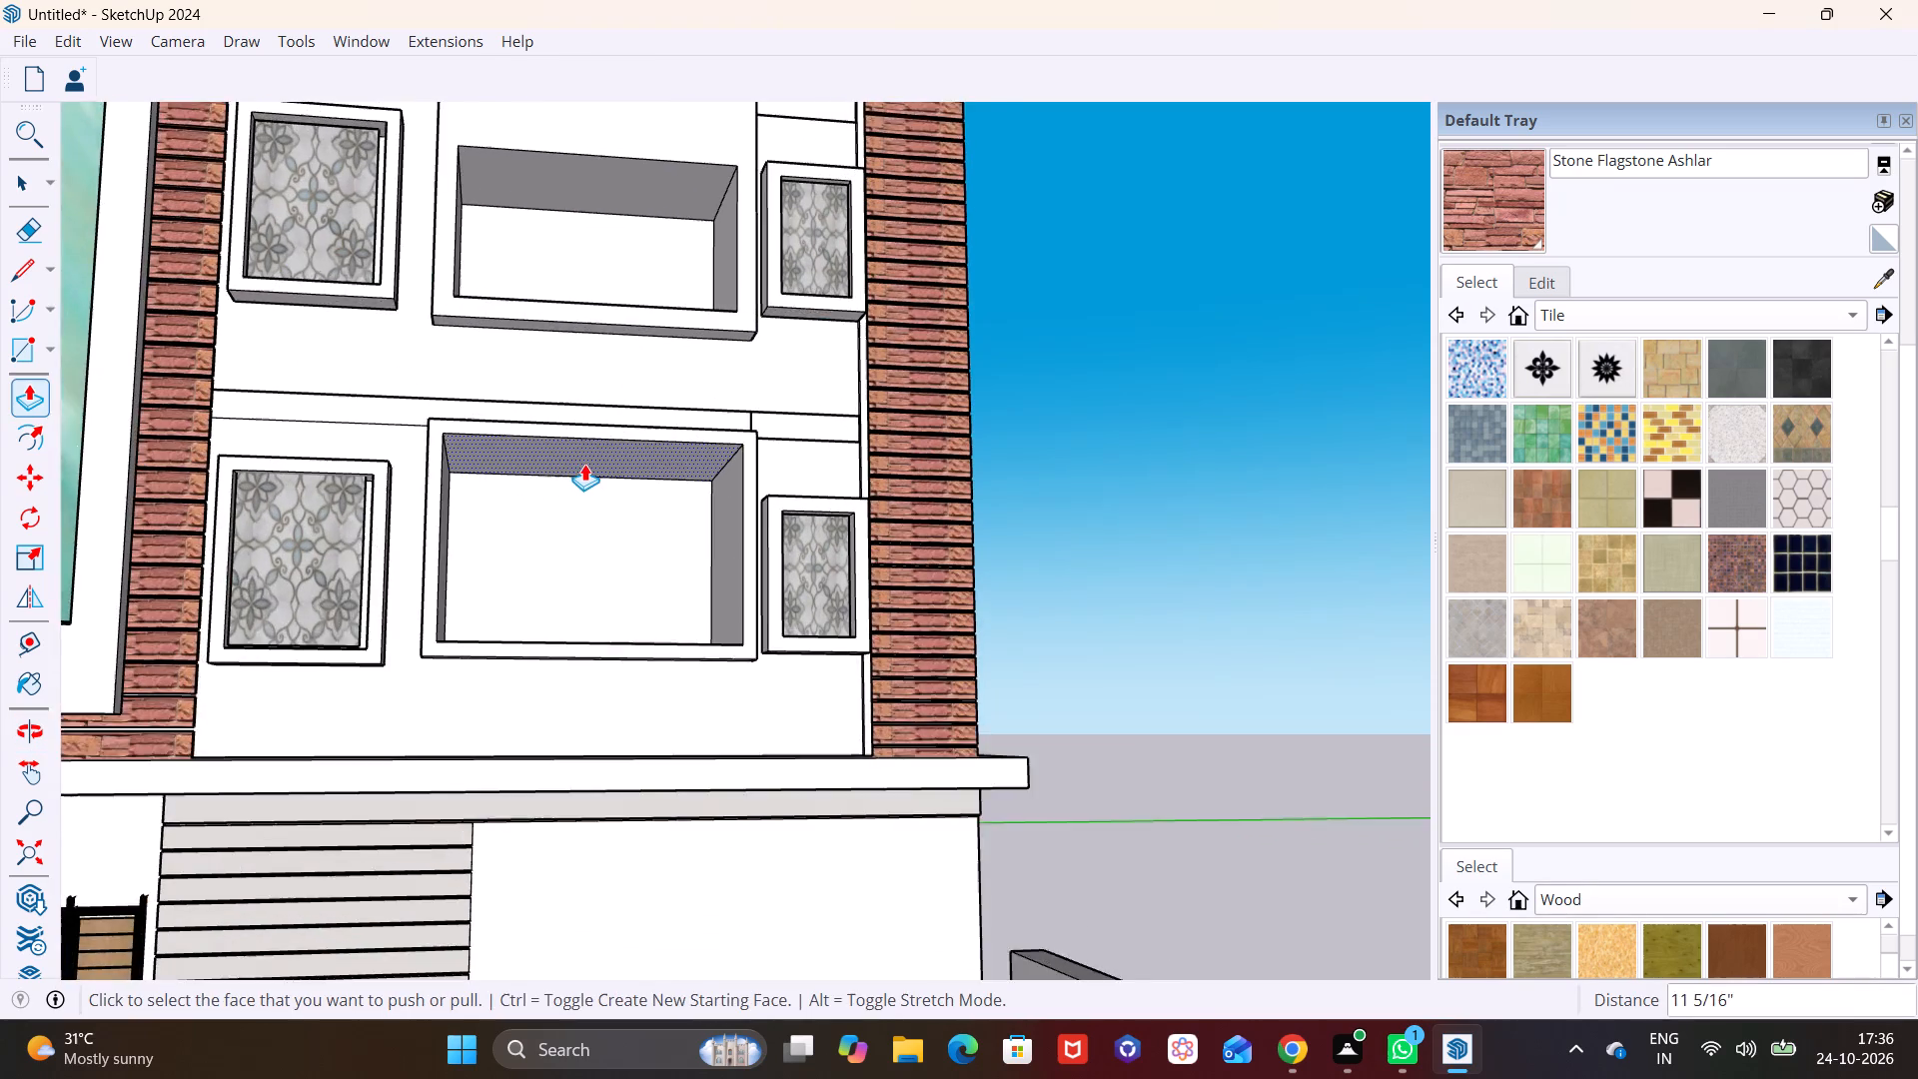
{"action": "left_click", "coordinate": [584, 459]}
{"action": "left_click", "coordinate": [585, 516]}
{"action": "key", "text": "space"}
Examine the column of shortened openings and the building's overall façade from several angles and distances.
{"action": "middle_click_drag", "start_coordinate": [649, 448], "coordinate": [741, 656]}
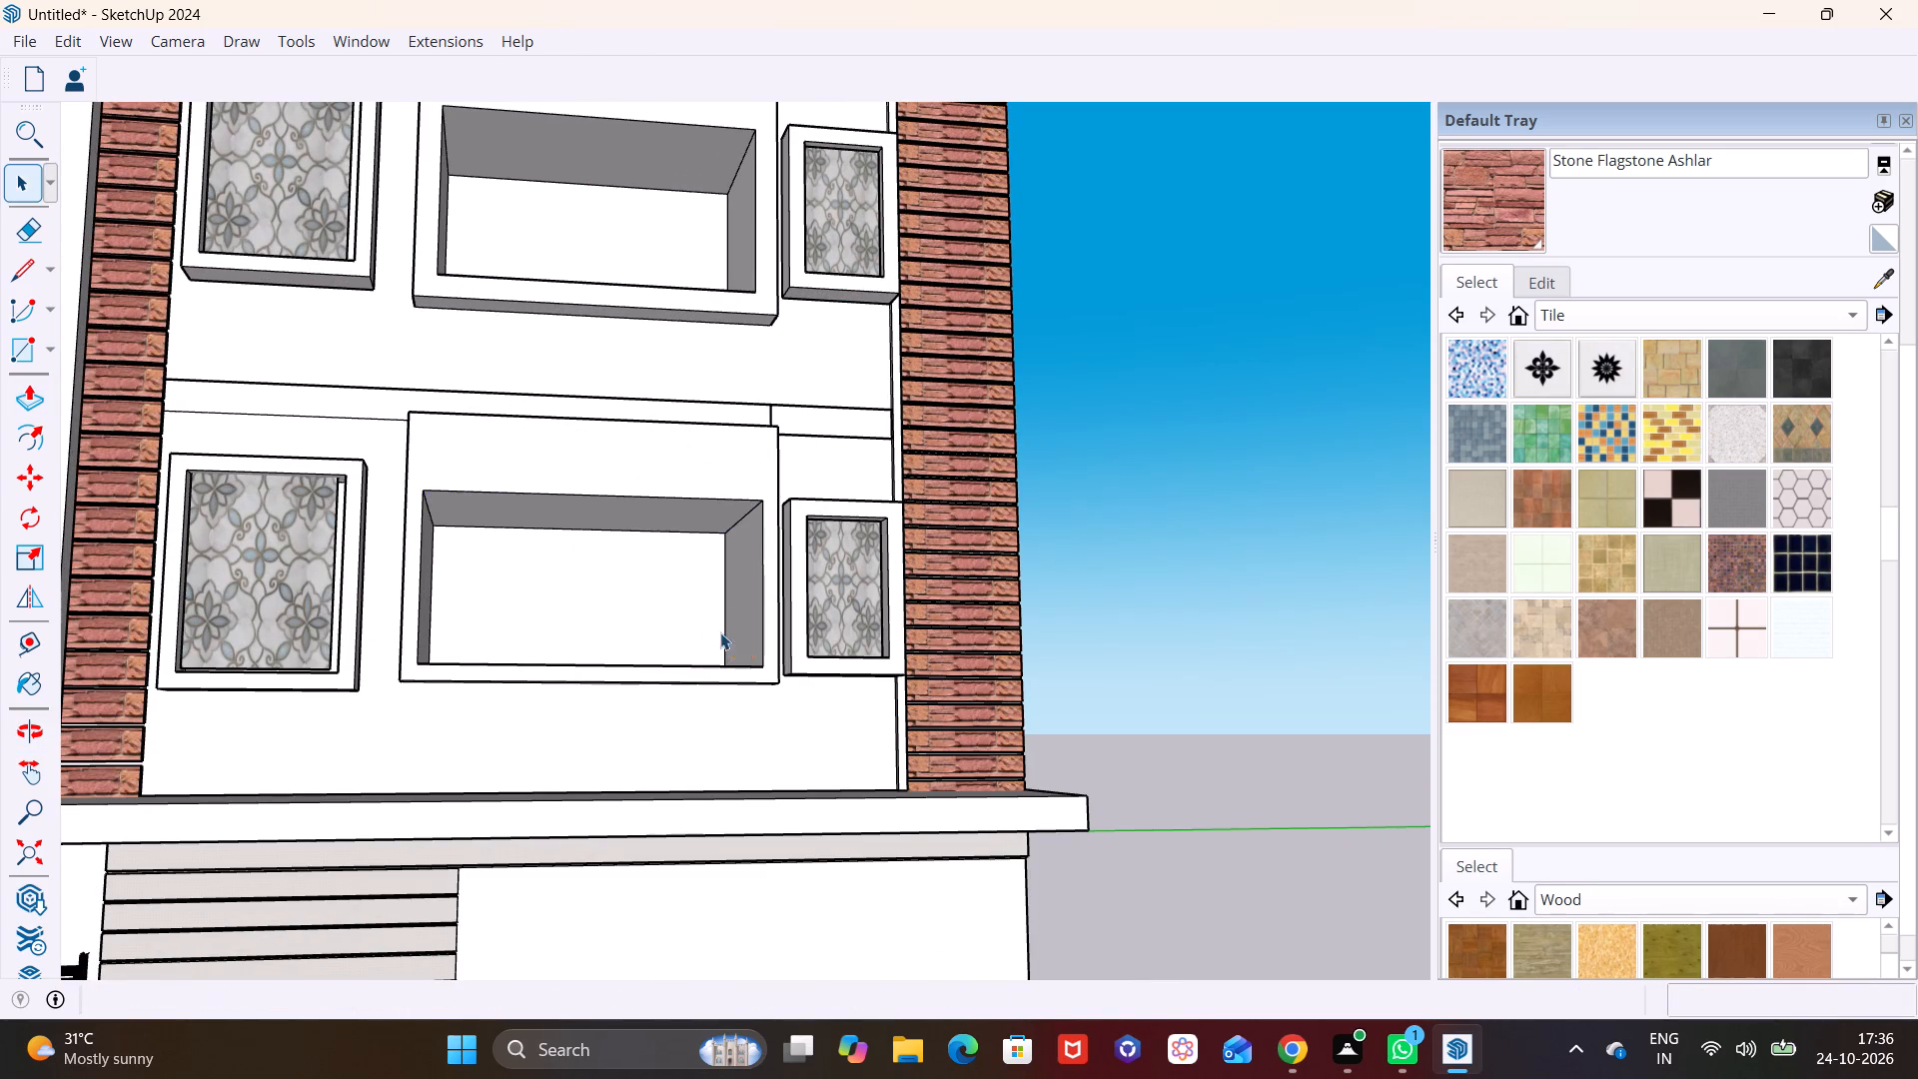
{"action": "scroll", "coordinate": [717, 631], "scroll_direction": "down", "scroll_amount": 7}
{"action": "middle_click_drag", "start_coordinate": [670, 657], "coordinate": [822, 759]}
{"action": "scroll", "coordinate": [571, 531], "scroll_direction": "down", "scroll_amount": 7}
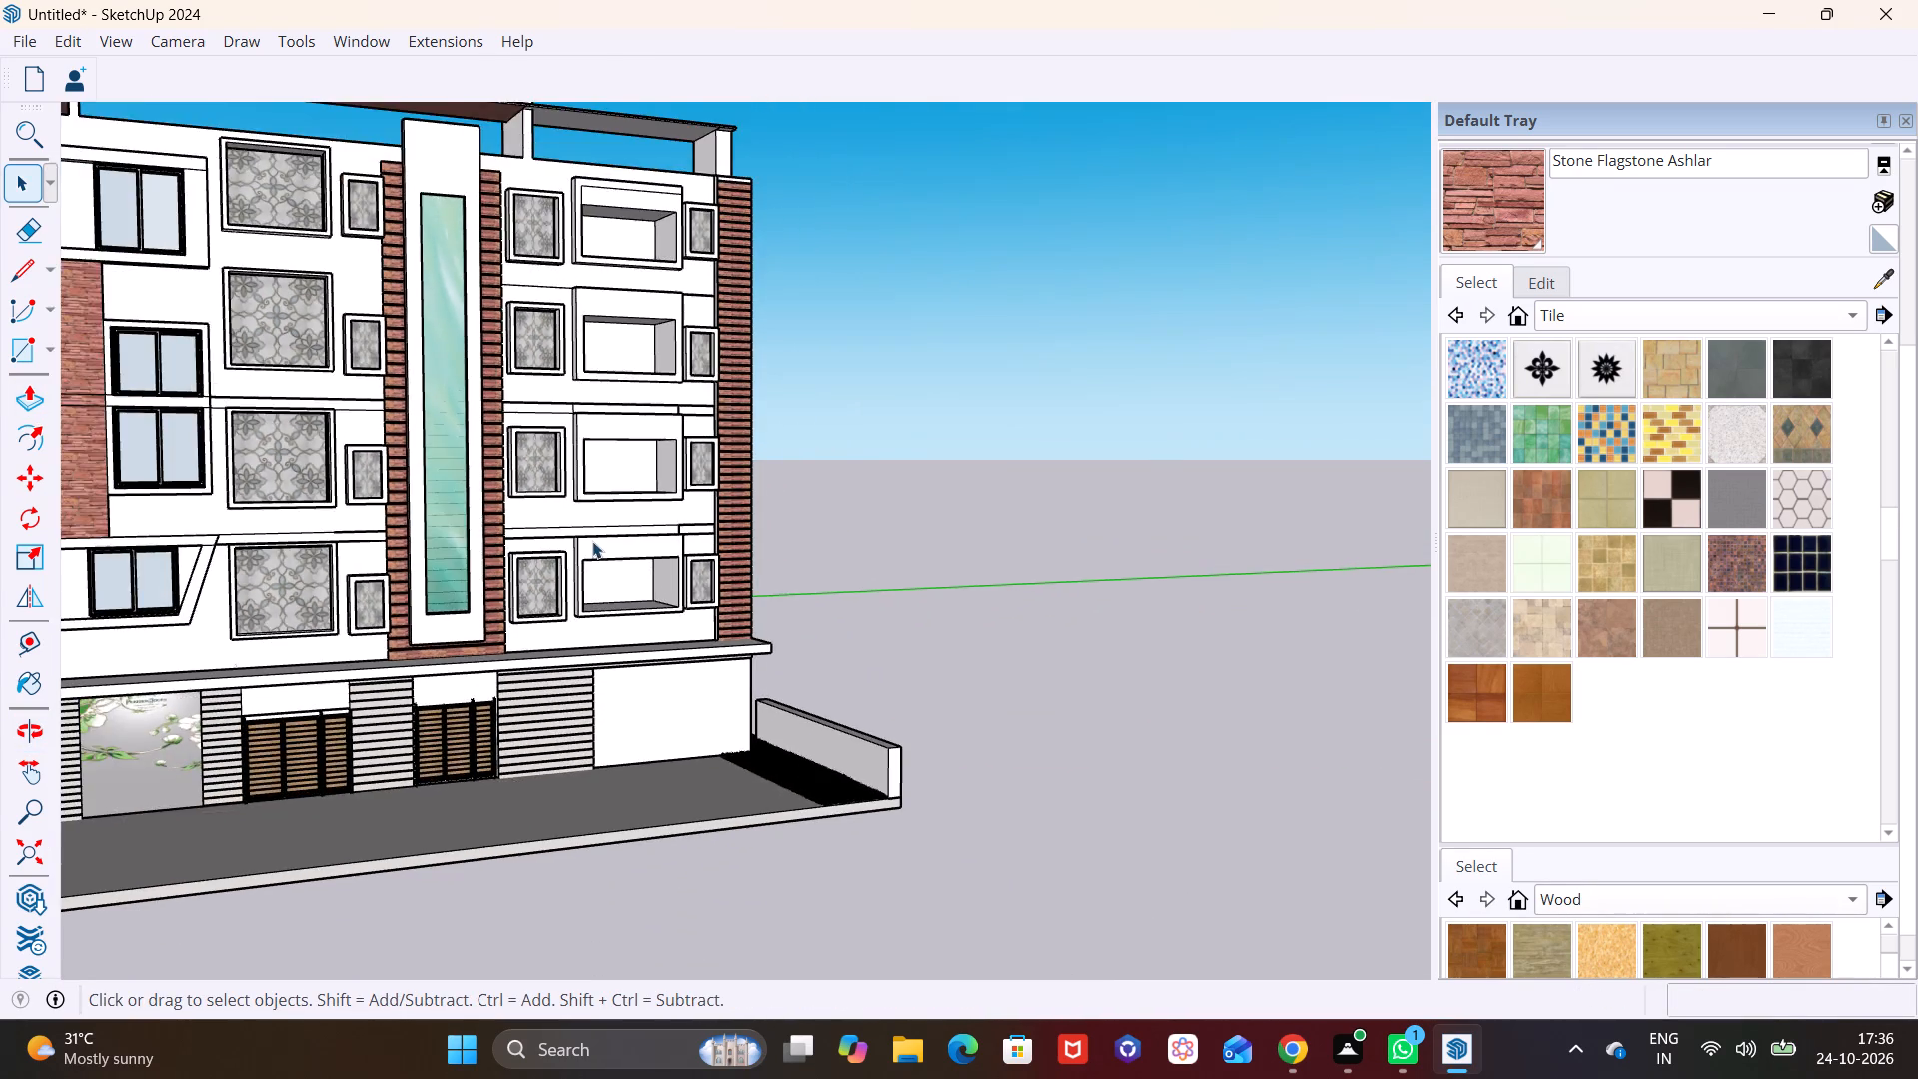
{"action": "scroll", "coordinate": [592, 541], "scroll_direction": "down", "scroll_amount": 5}
{"action": "middle_click_drag", "start_coordinate": [608, 458], "coordinate": [582, 641], "text": "shift"}
{"action": "scroll", "coordinate": [582, 638], "scroll_direction": "up", "scroll_amount": 3}
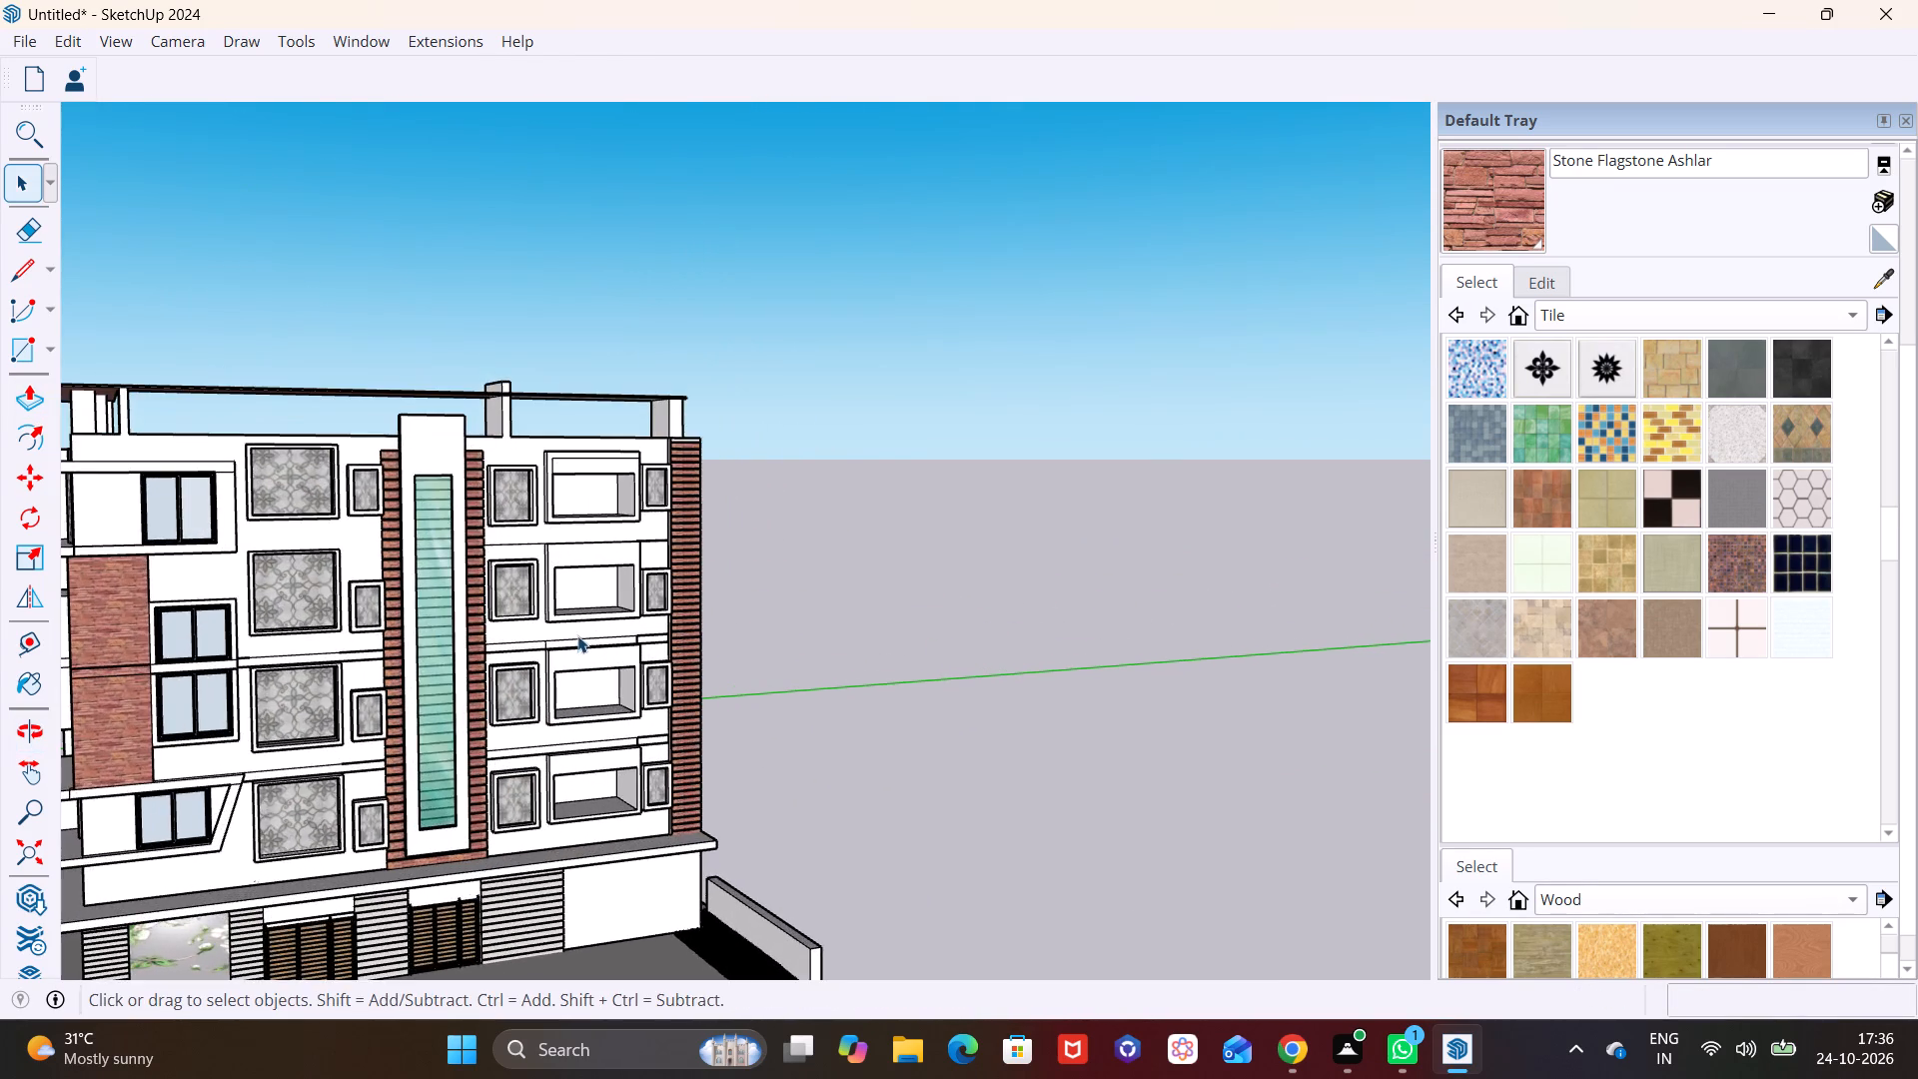
{"action": "scroll", "coordinate": [576, 635], "scroll_direction": "down", "scroll_amount": 6}
{"action": "middle_click_drag", "start_coordinate": [562, 681], "coordinate": [737, 531], "text": "shift"}
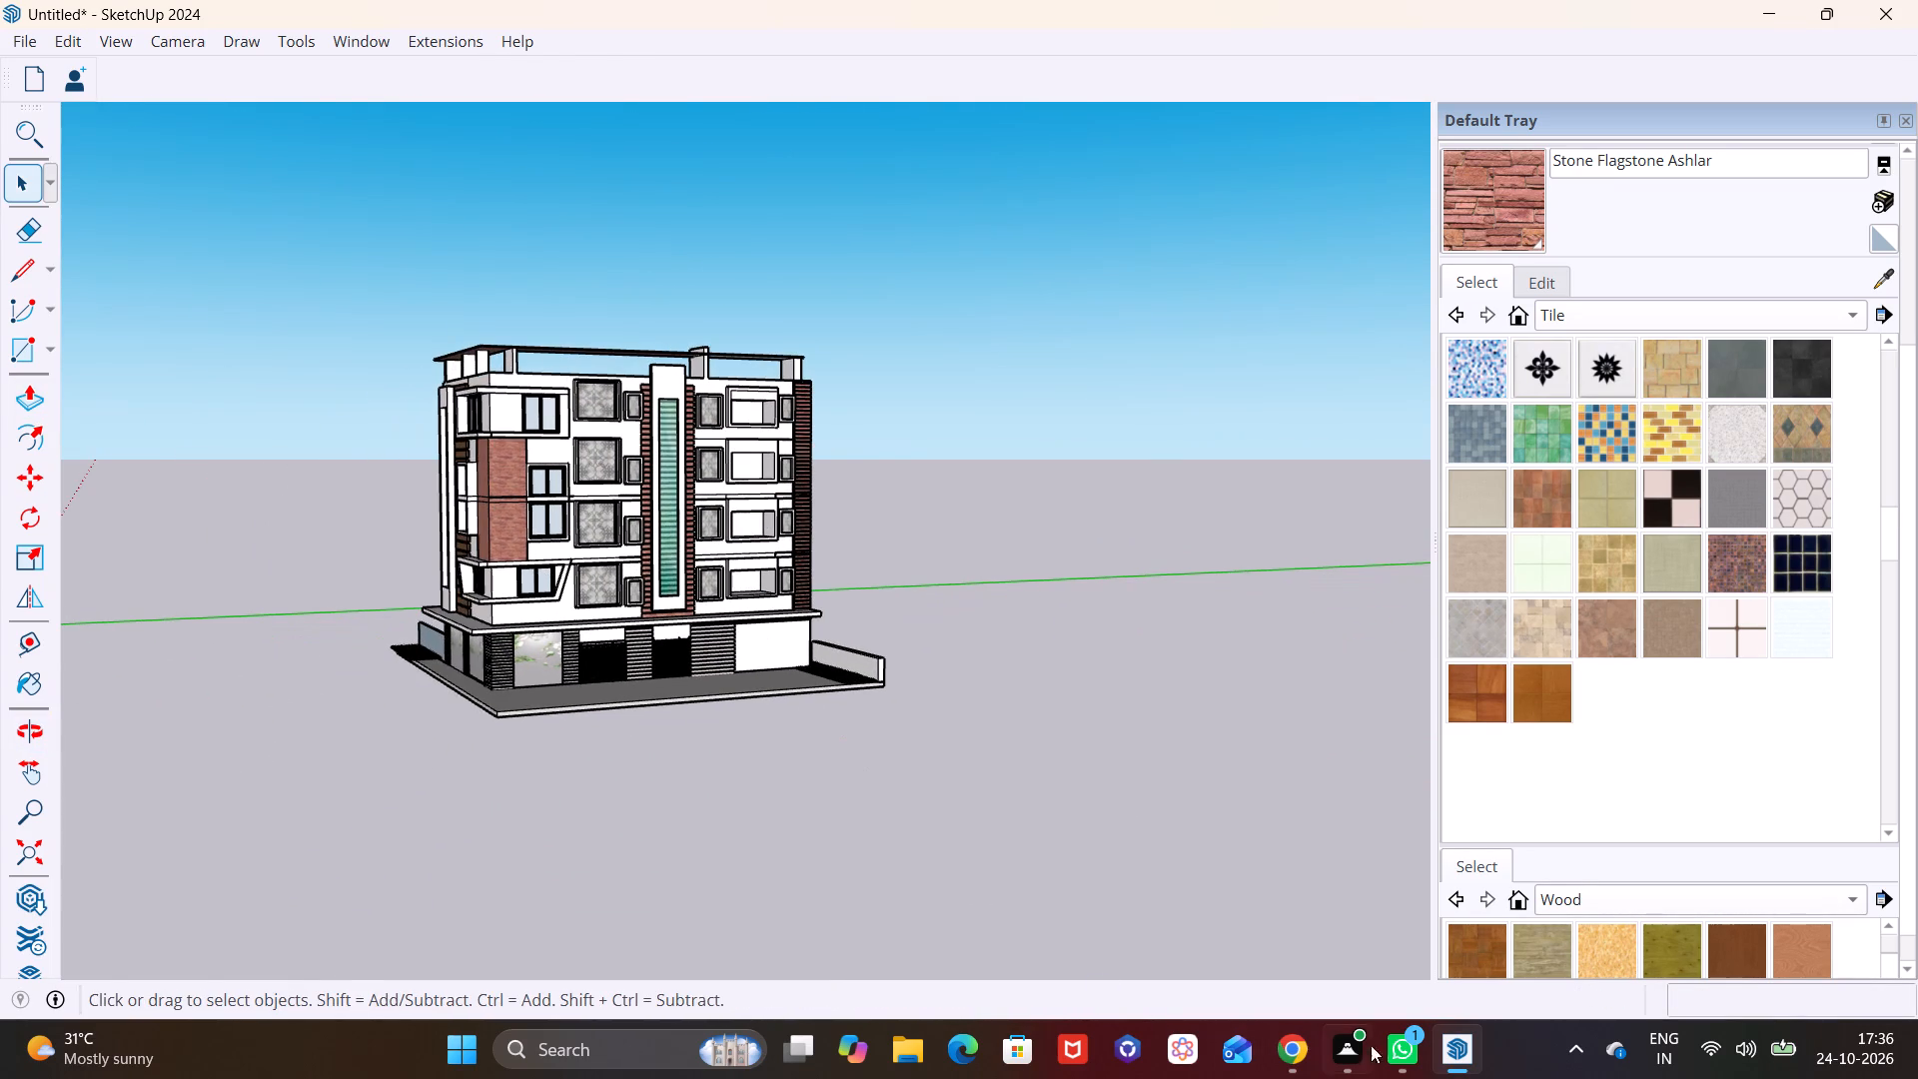
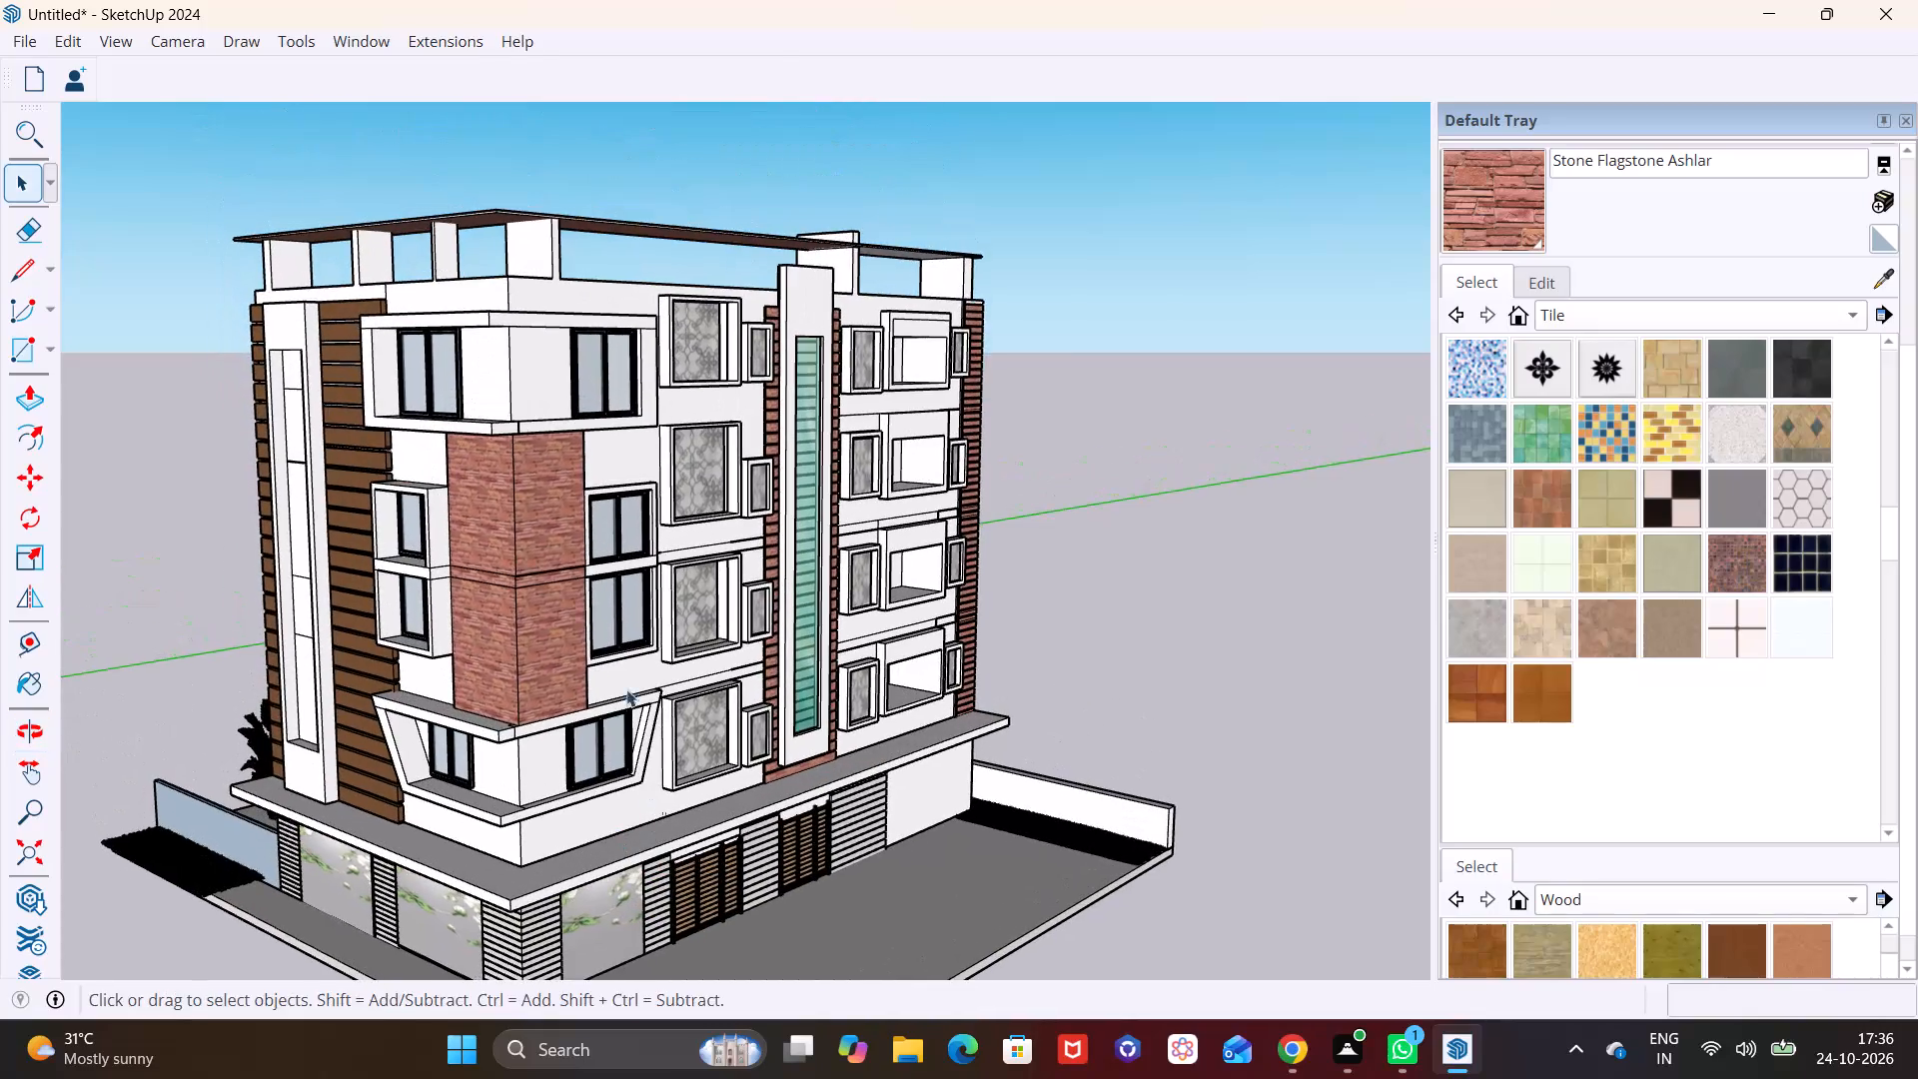
Split off the underside corner of the second-lowest opening frame beside the patterned panel and pull it down to the frame below, finishing with 1'.
{"action": "middle_click_drag", "start_coordinate": [628, 685], "coordinate": [507, 534]}
{"action": "middle_click_drag", "start_coordinate": [786, 583], "coordinate": [468, 632], "text": "shift"}
{"action": "scroll", "coordinate": [598, 550], "scroll_direction": "up", "scroll_amount": 6}
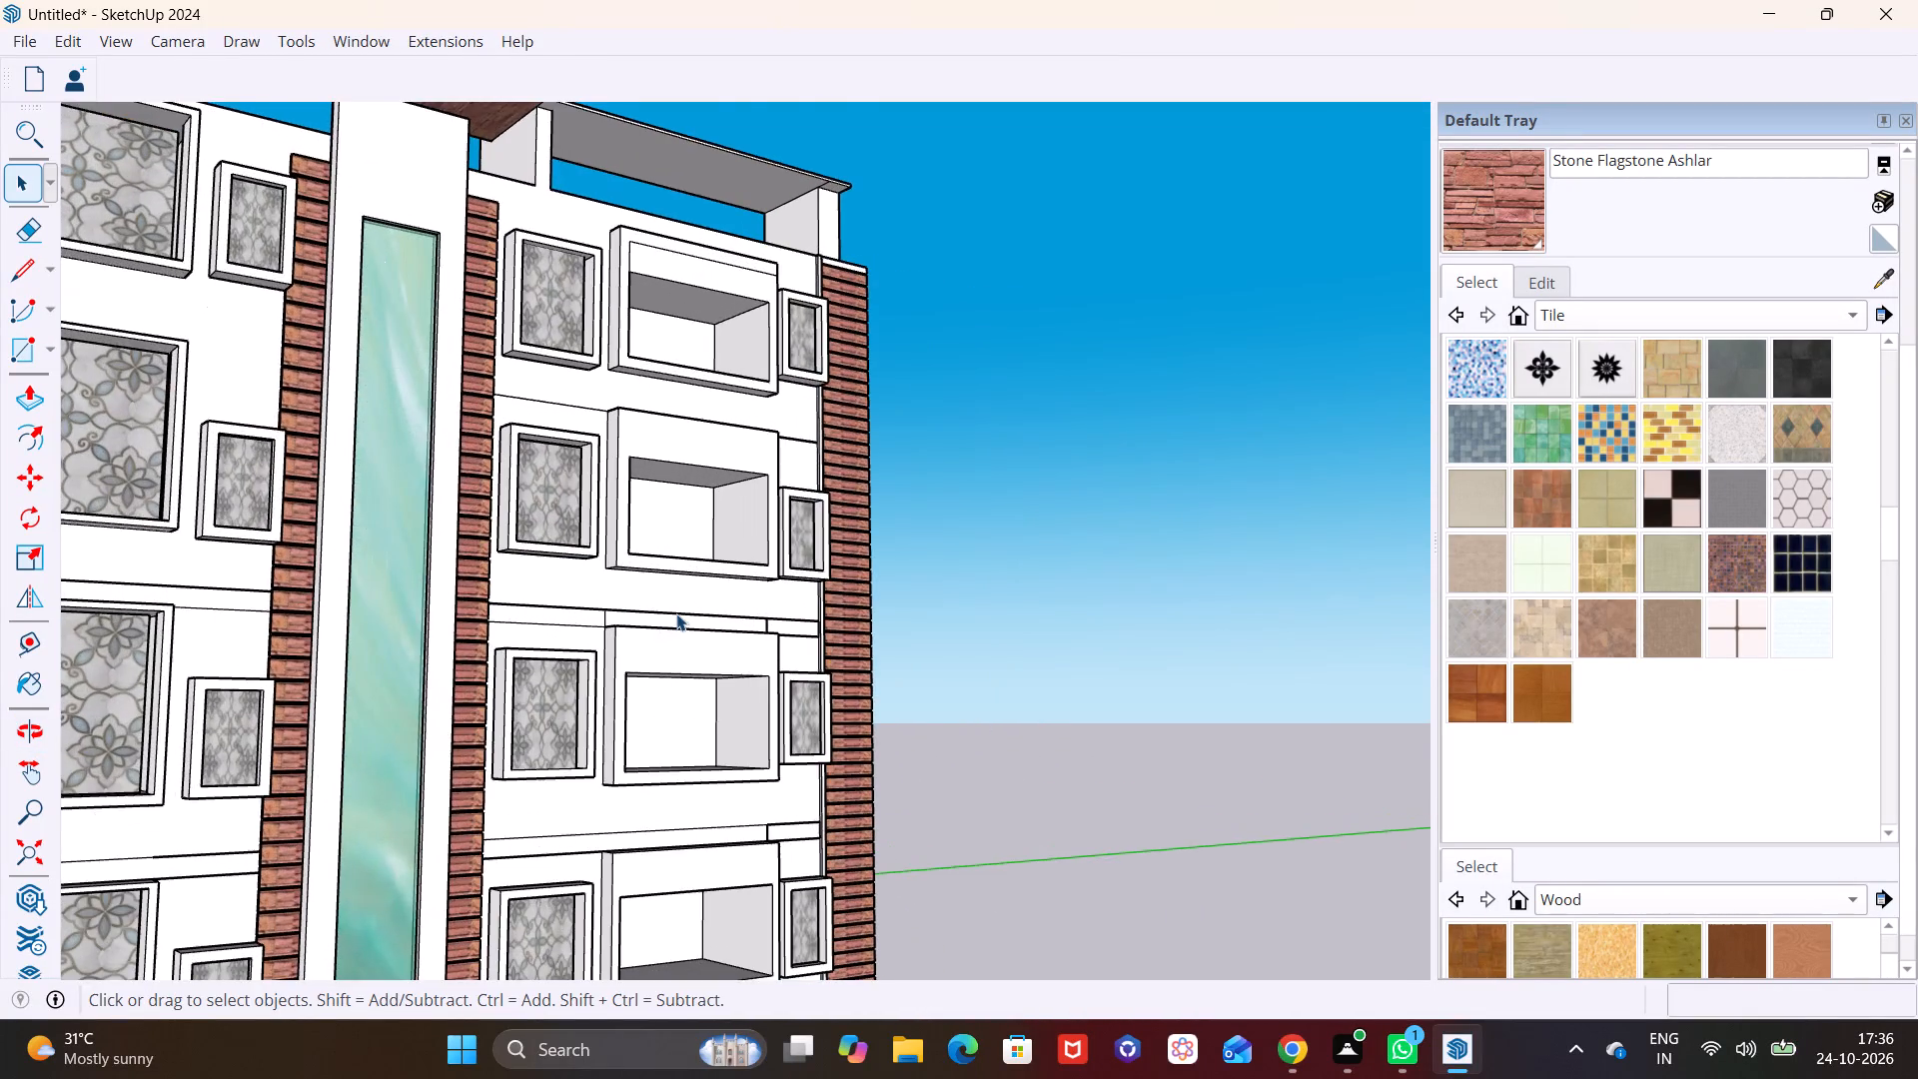
{"action": "middle_click_drag", "start_coordinate": [676, 613], "coordinate": [394, 613]}
{"action": "scroll", "coordinate": [602, 613], "scroll_direction": "up", "scroll_amount": 1}
{"action": "middle_click_drag", "start_coordinate": [583, 699], "coordinate": [517, 608], "text": "shift"}
{"action": "middle_click_drag", "start_coordinate": [640, 815], "coordinate": [909, 822]}
{"action": "middle_click_drag", "start_coordinate": [677, 805], "coordinate": [593, 645], "text": "shift"}
{"action": "middle_click_drag", "start_coordinate": [523, 656], "coordinate": [726, 739]}
{"action": "scroll", "coordinate": [506, 579], "scroll_direction": "up", "scroll_amount": 3}
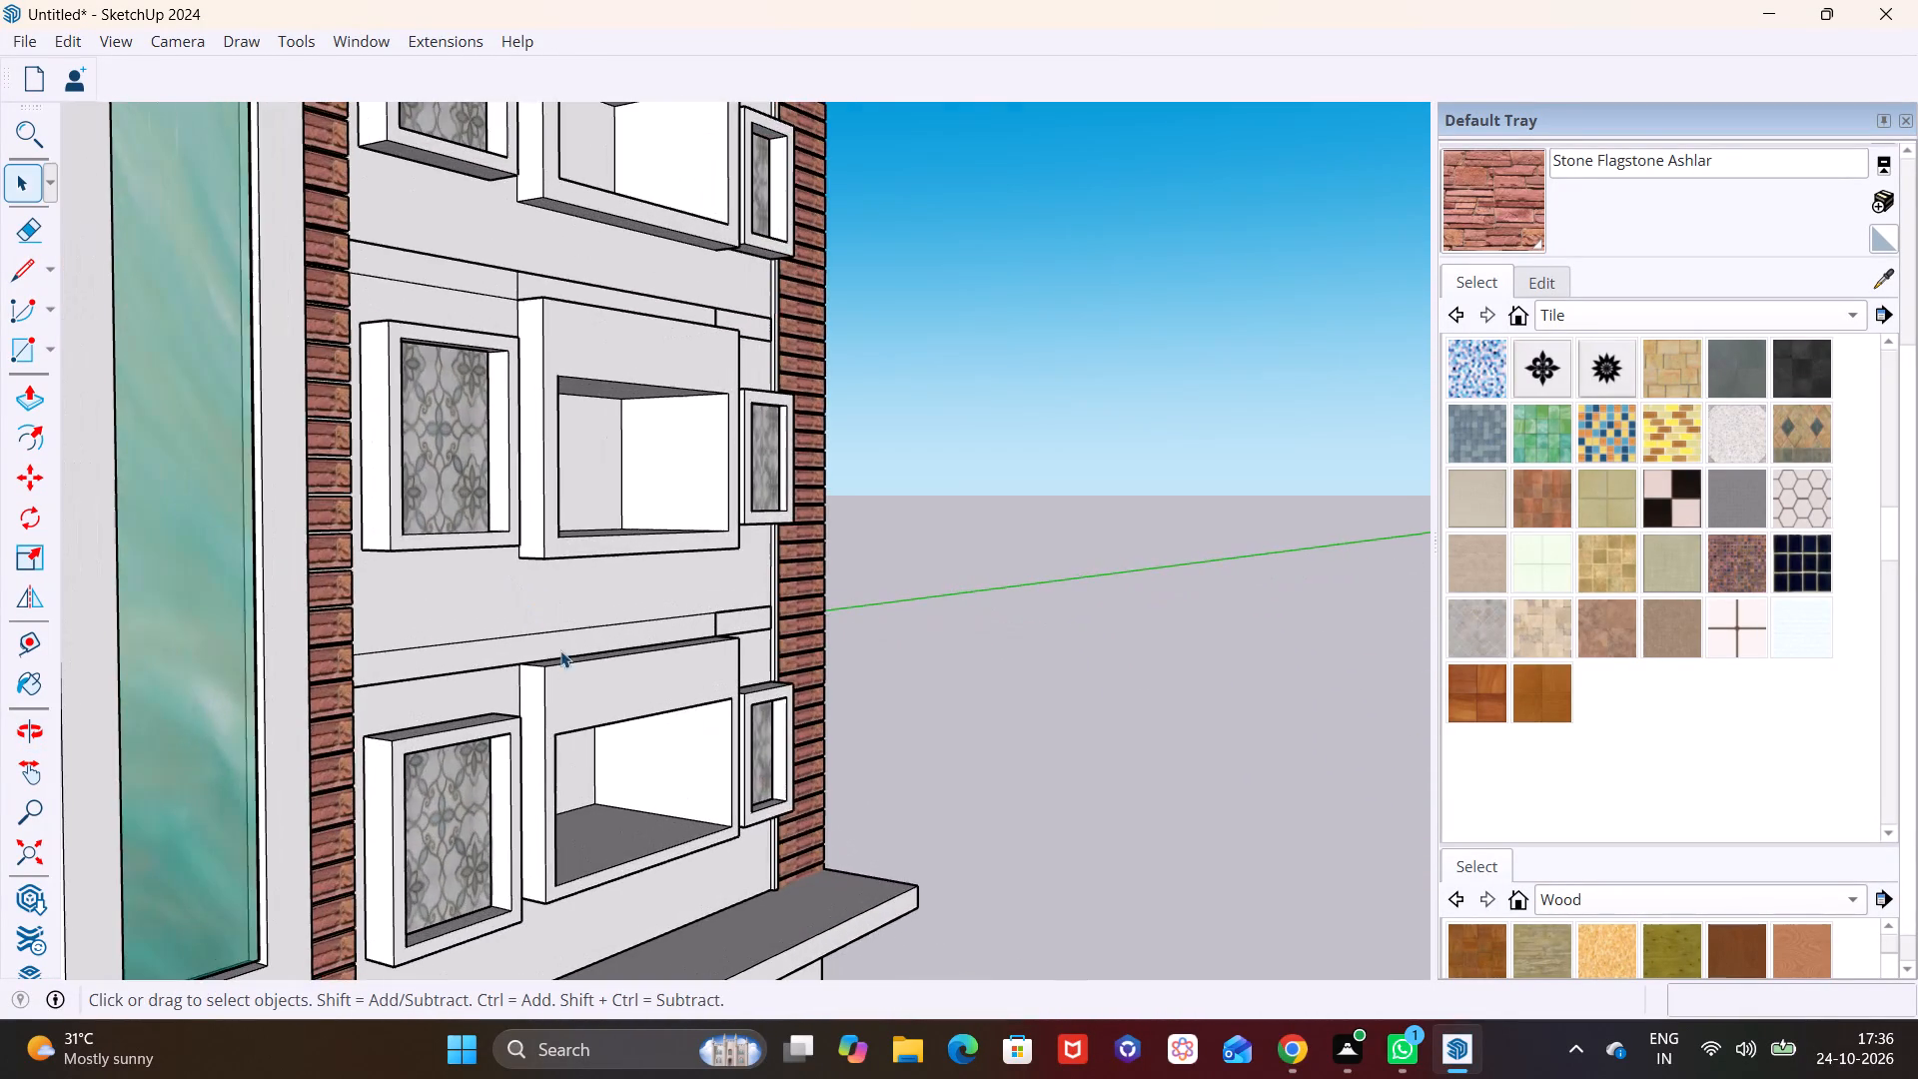
{"action": "middle_click_drag", "start_coordinate": [539, 533], "coordinate": [435, 449]}
{"action": "scroll", "coordinate": [510, 511], "scroll_direction": "up", "scroll_amount": 6}
{"action": "middle_click_drag", "start_coordinate": [503, 540], "coordinate": [464, 399]}
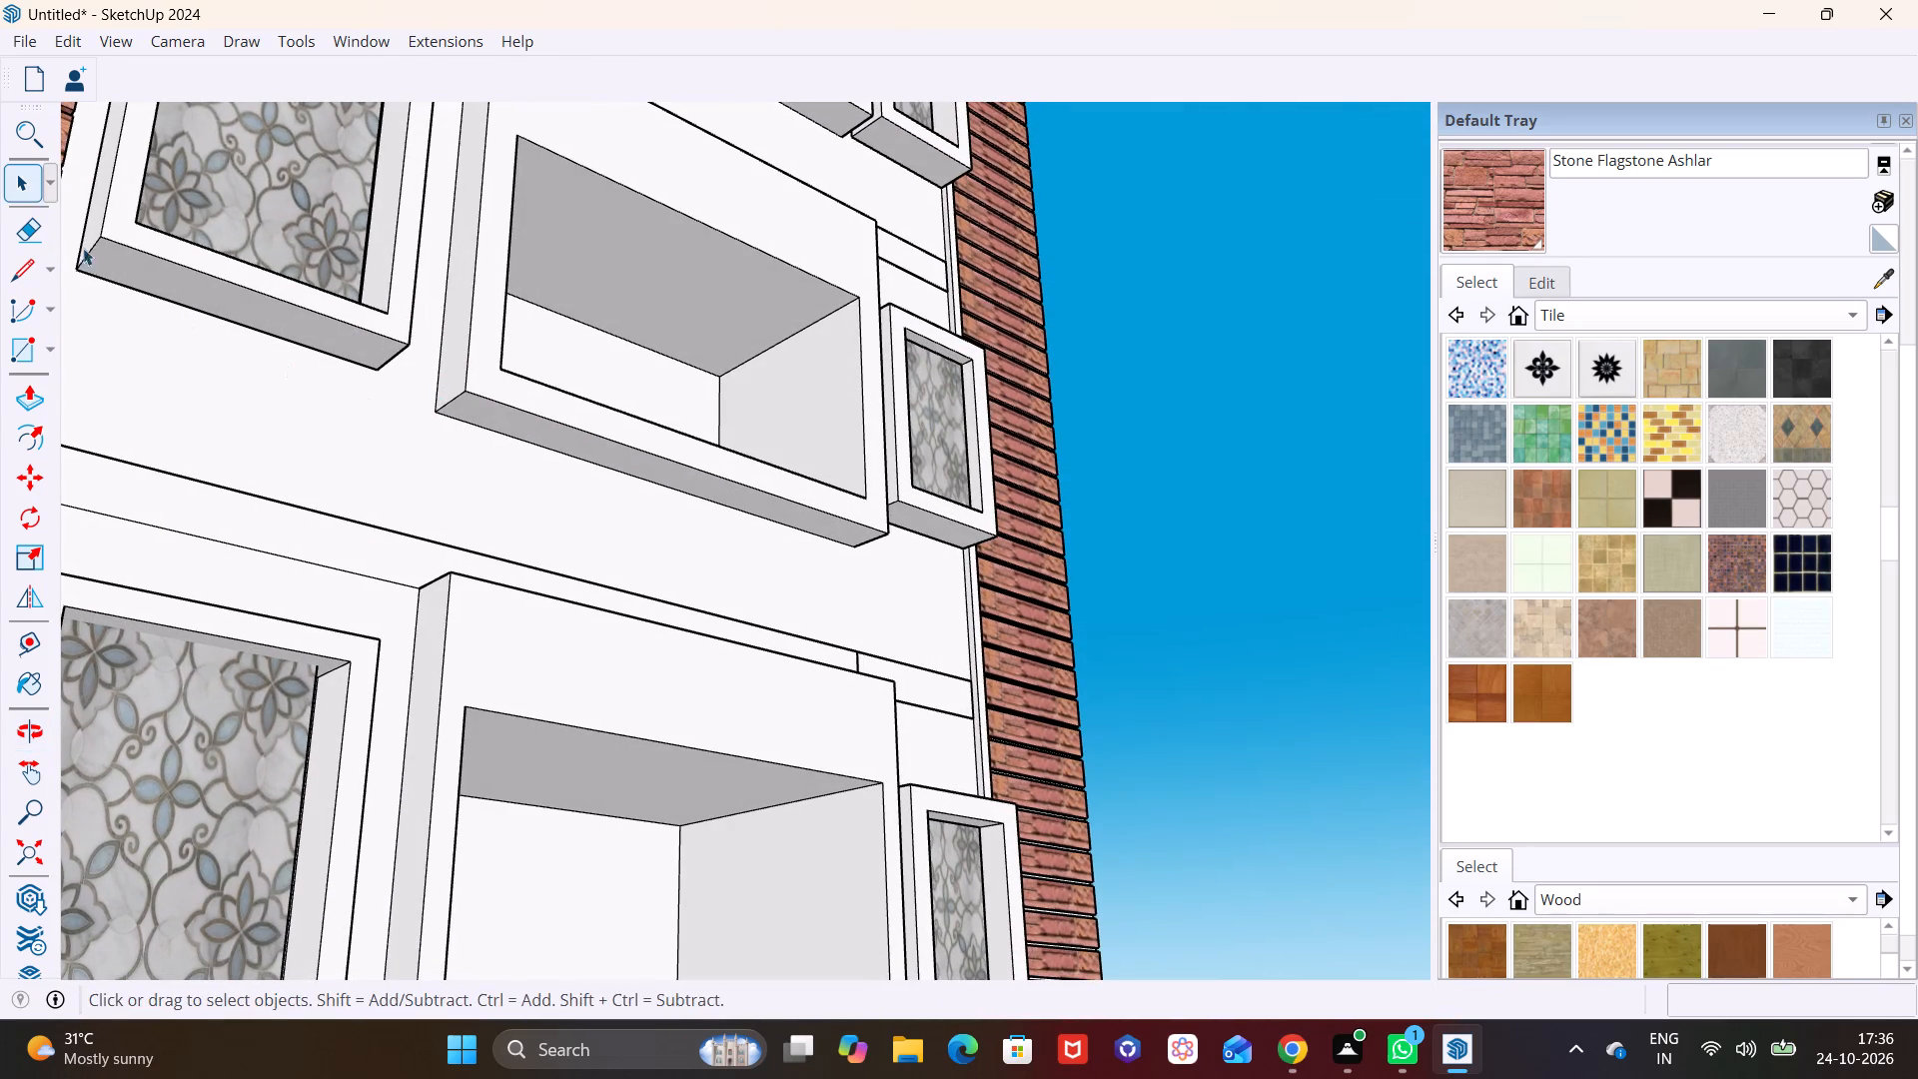
{"action": "left_click", "coordinate": [12, 271]}
{"action": "left_click", "coordinate": [508, 408]}
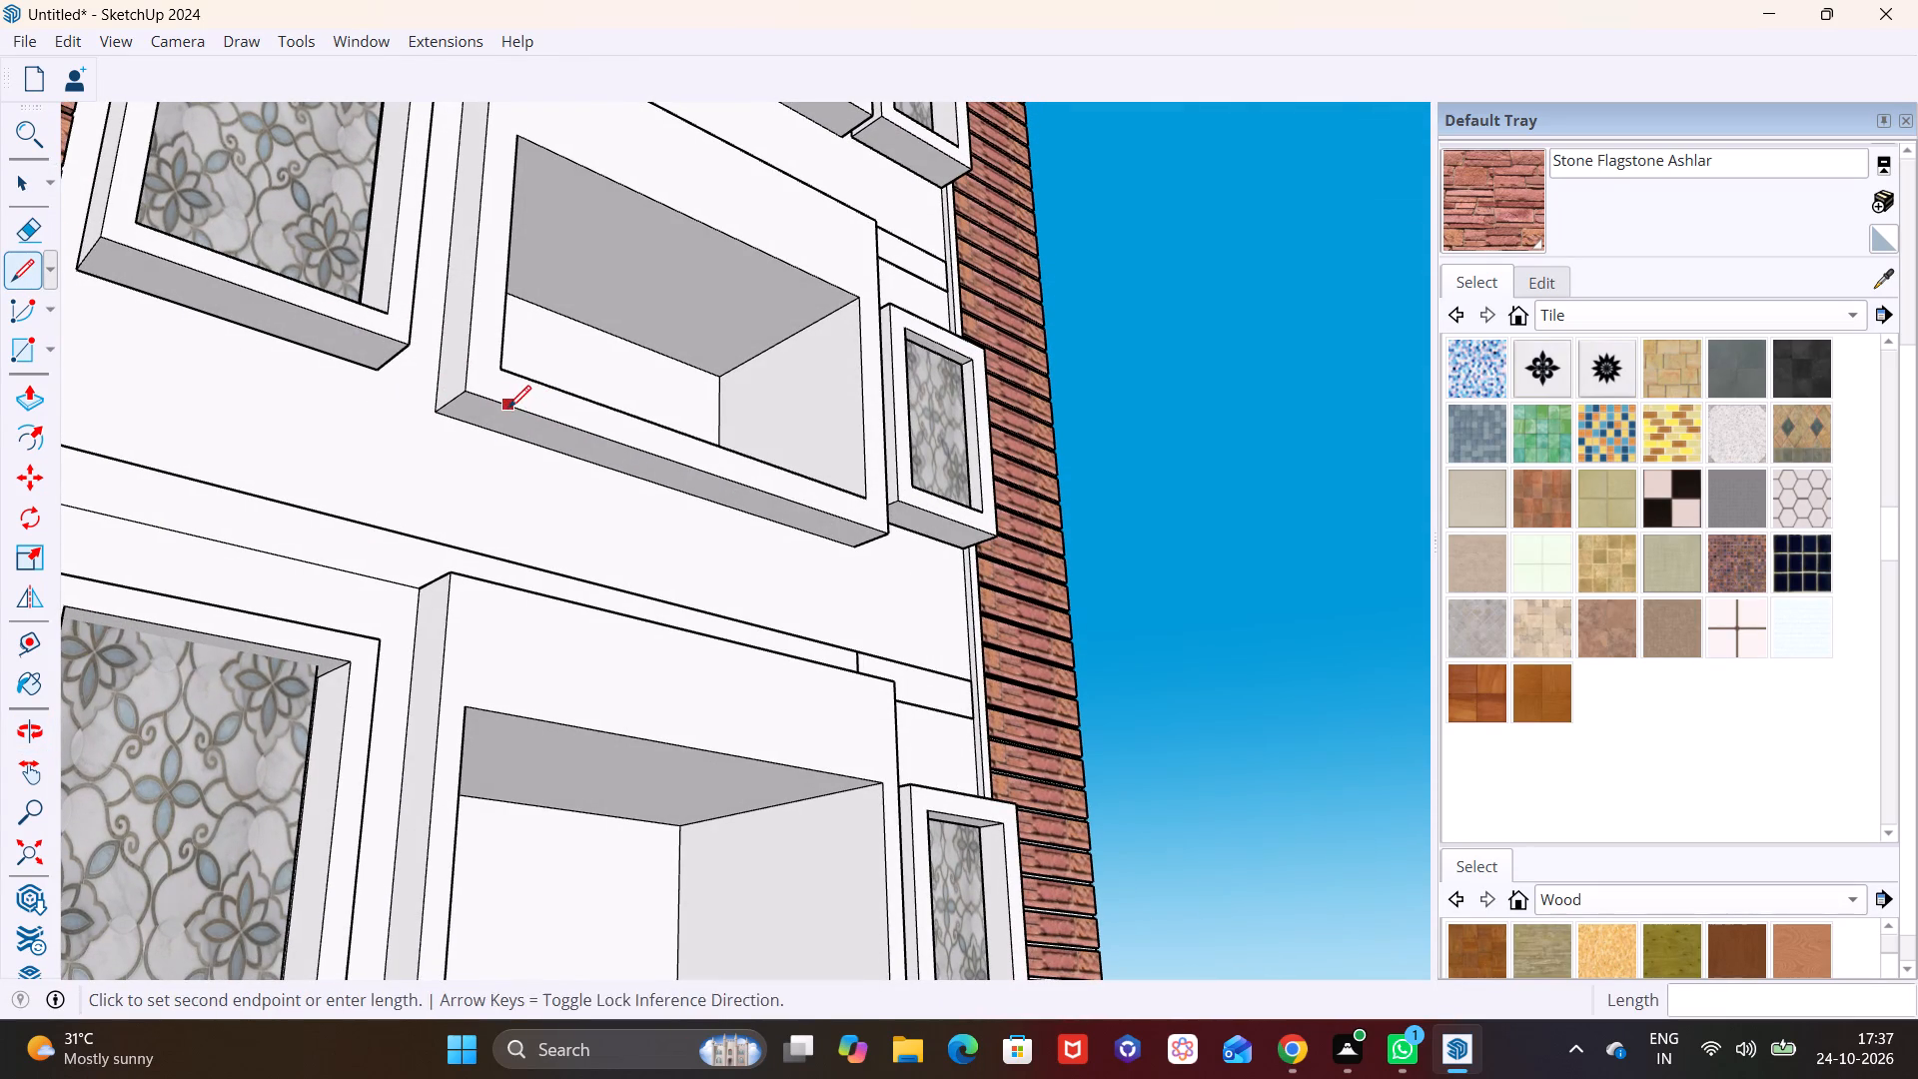
{"action": "left_click", "coordinate": [489, 434]}
{"action": "key", "text": "space"}
{"action": "left_click", "coordinate": [473, 418]}
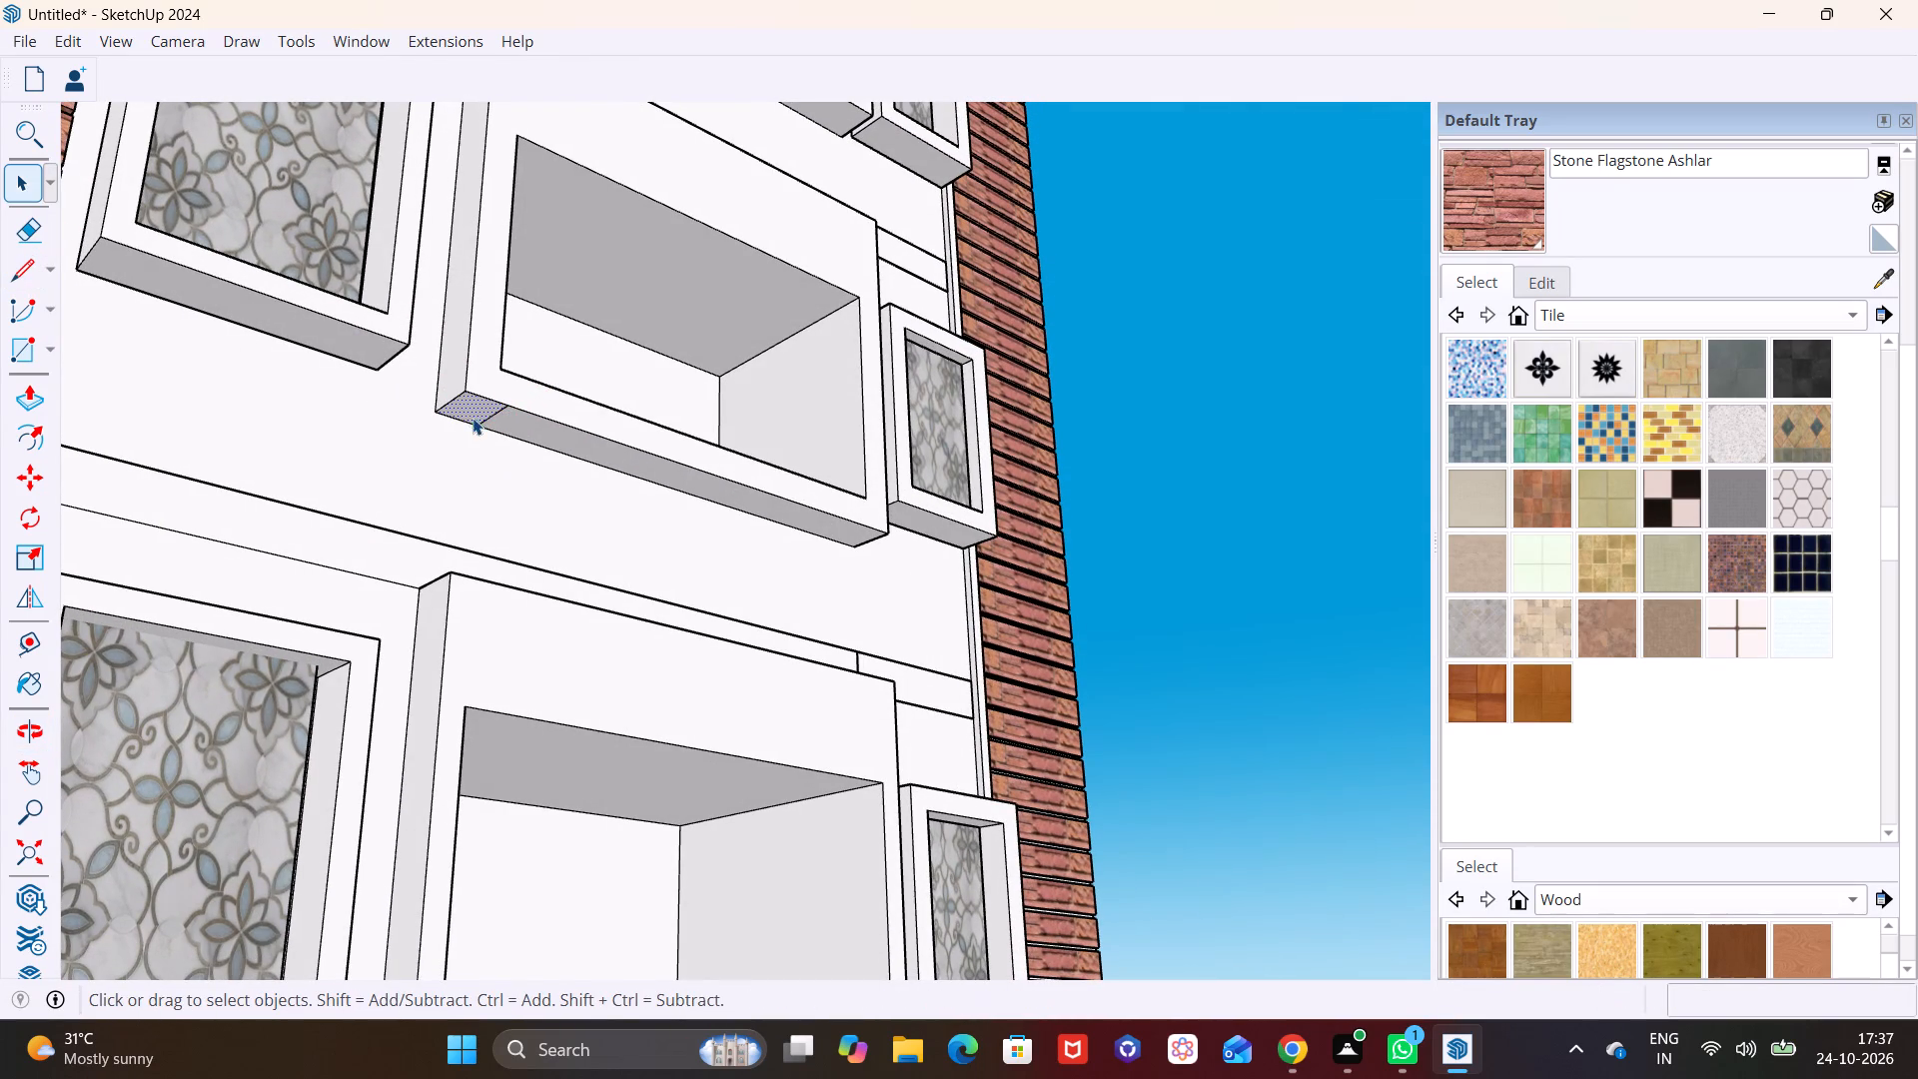
{"action": "left_click", "coordinate": [25, 391]}
{"action": "left_click", "coordinate": [475, 404]}
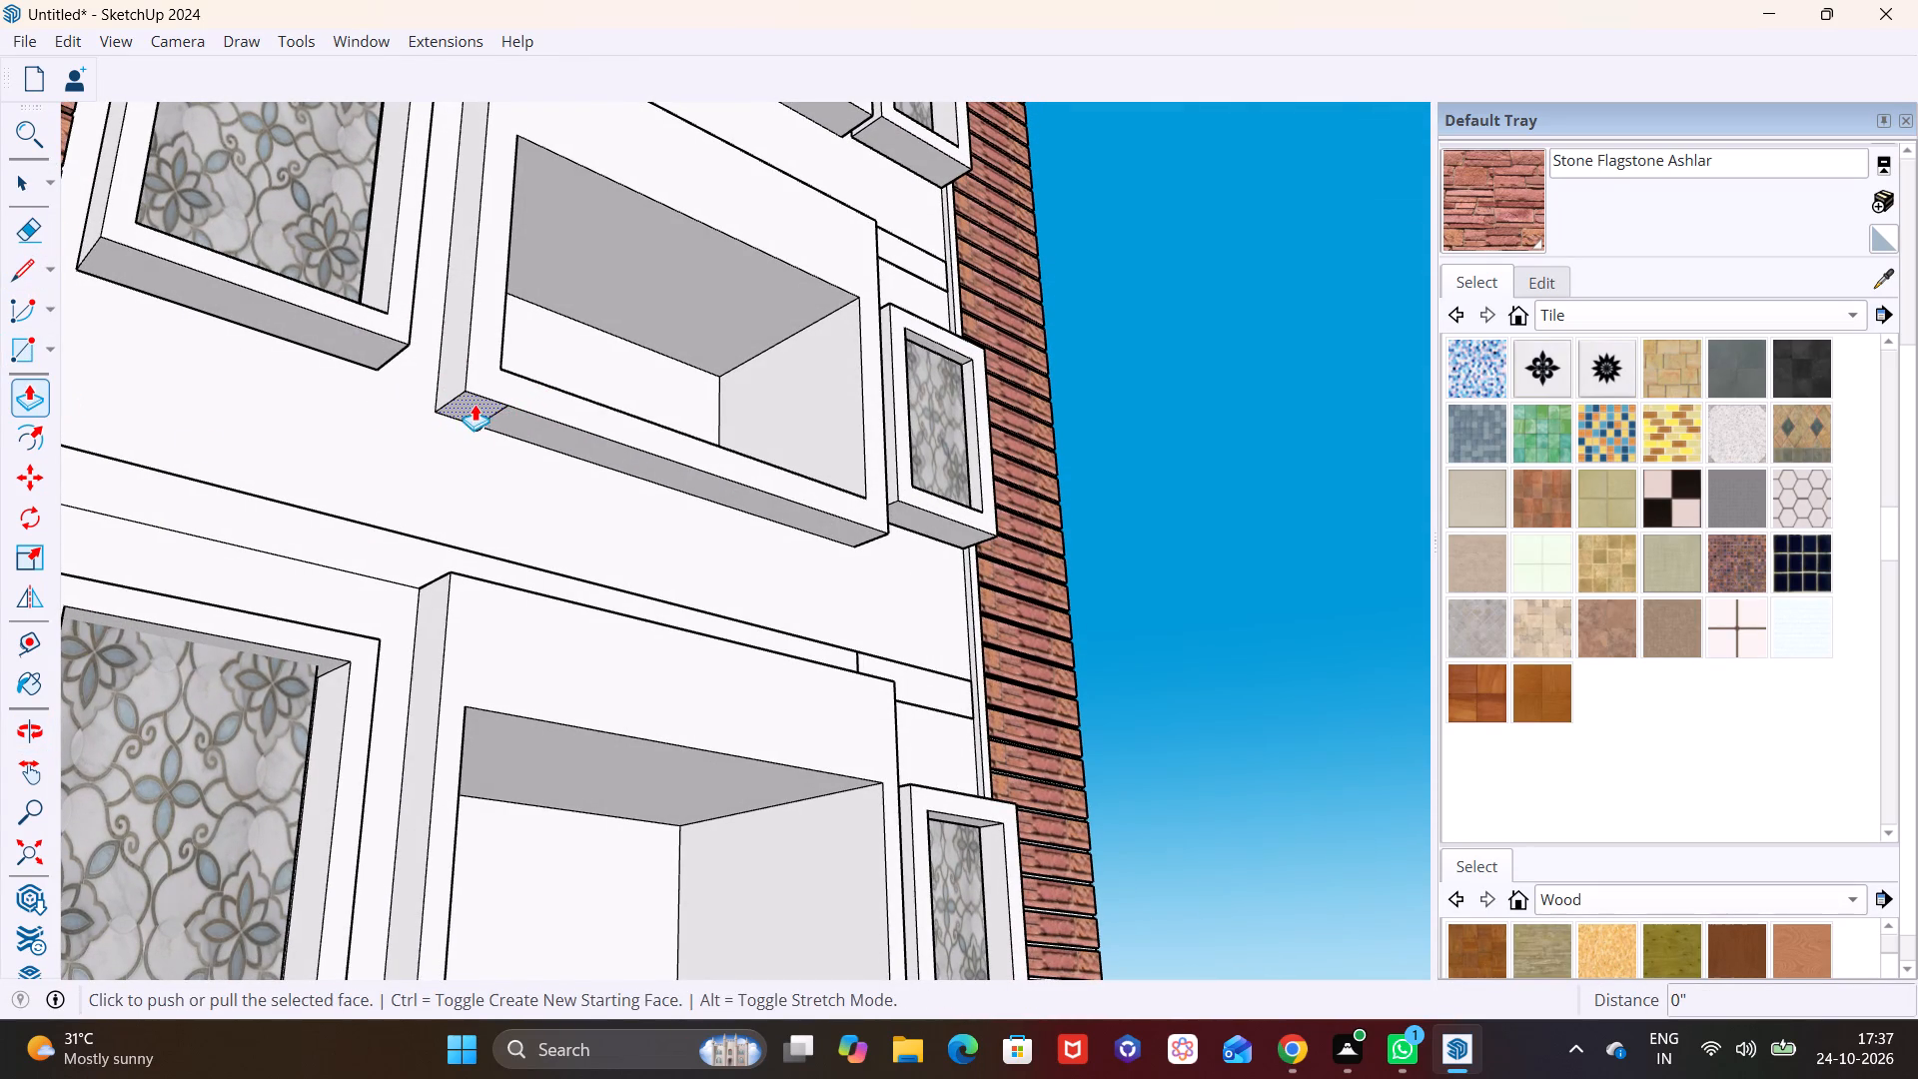
{"action": "left_click", "coordinate": [455, 603]}
{"action": "left_click", "coordinate": [458, 533]}
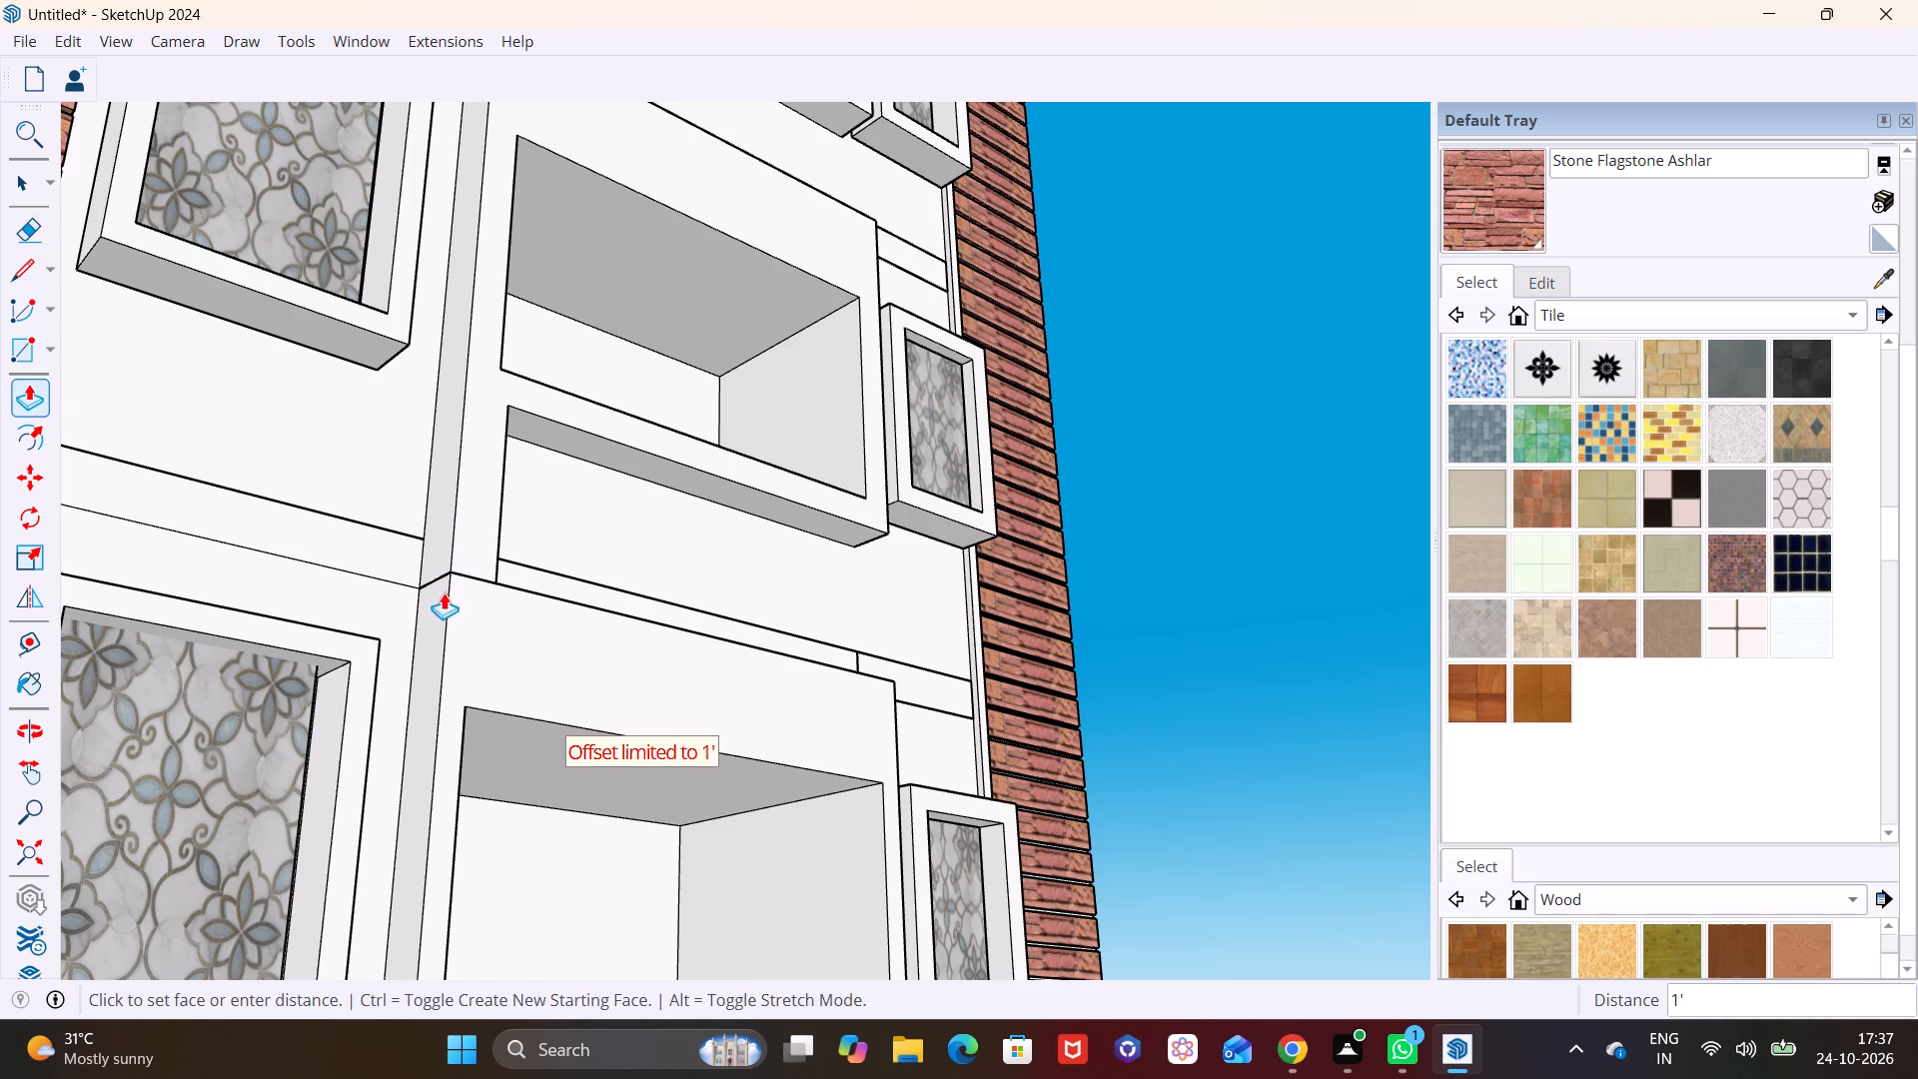
{"action": "left_click", "coordinate": [444, 593]}
Split off the matching underside corner of the lowest opening frame with a line and pull it down 3' 1 7/16" to the canopy.
{"action": "scroll", "coordinate": [512, 548], "scroll_direction": "down", "scroll_amount": 6}
{"action": "middle_click_drag", "start_coordinate": [524, 647], "coordinate": [551, 423], "text": "shift"}
{"action": "scroll", "coordinate": [504, 654], "scroll_direction": "up", "scroll_amount": 3}
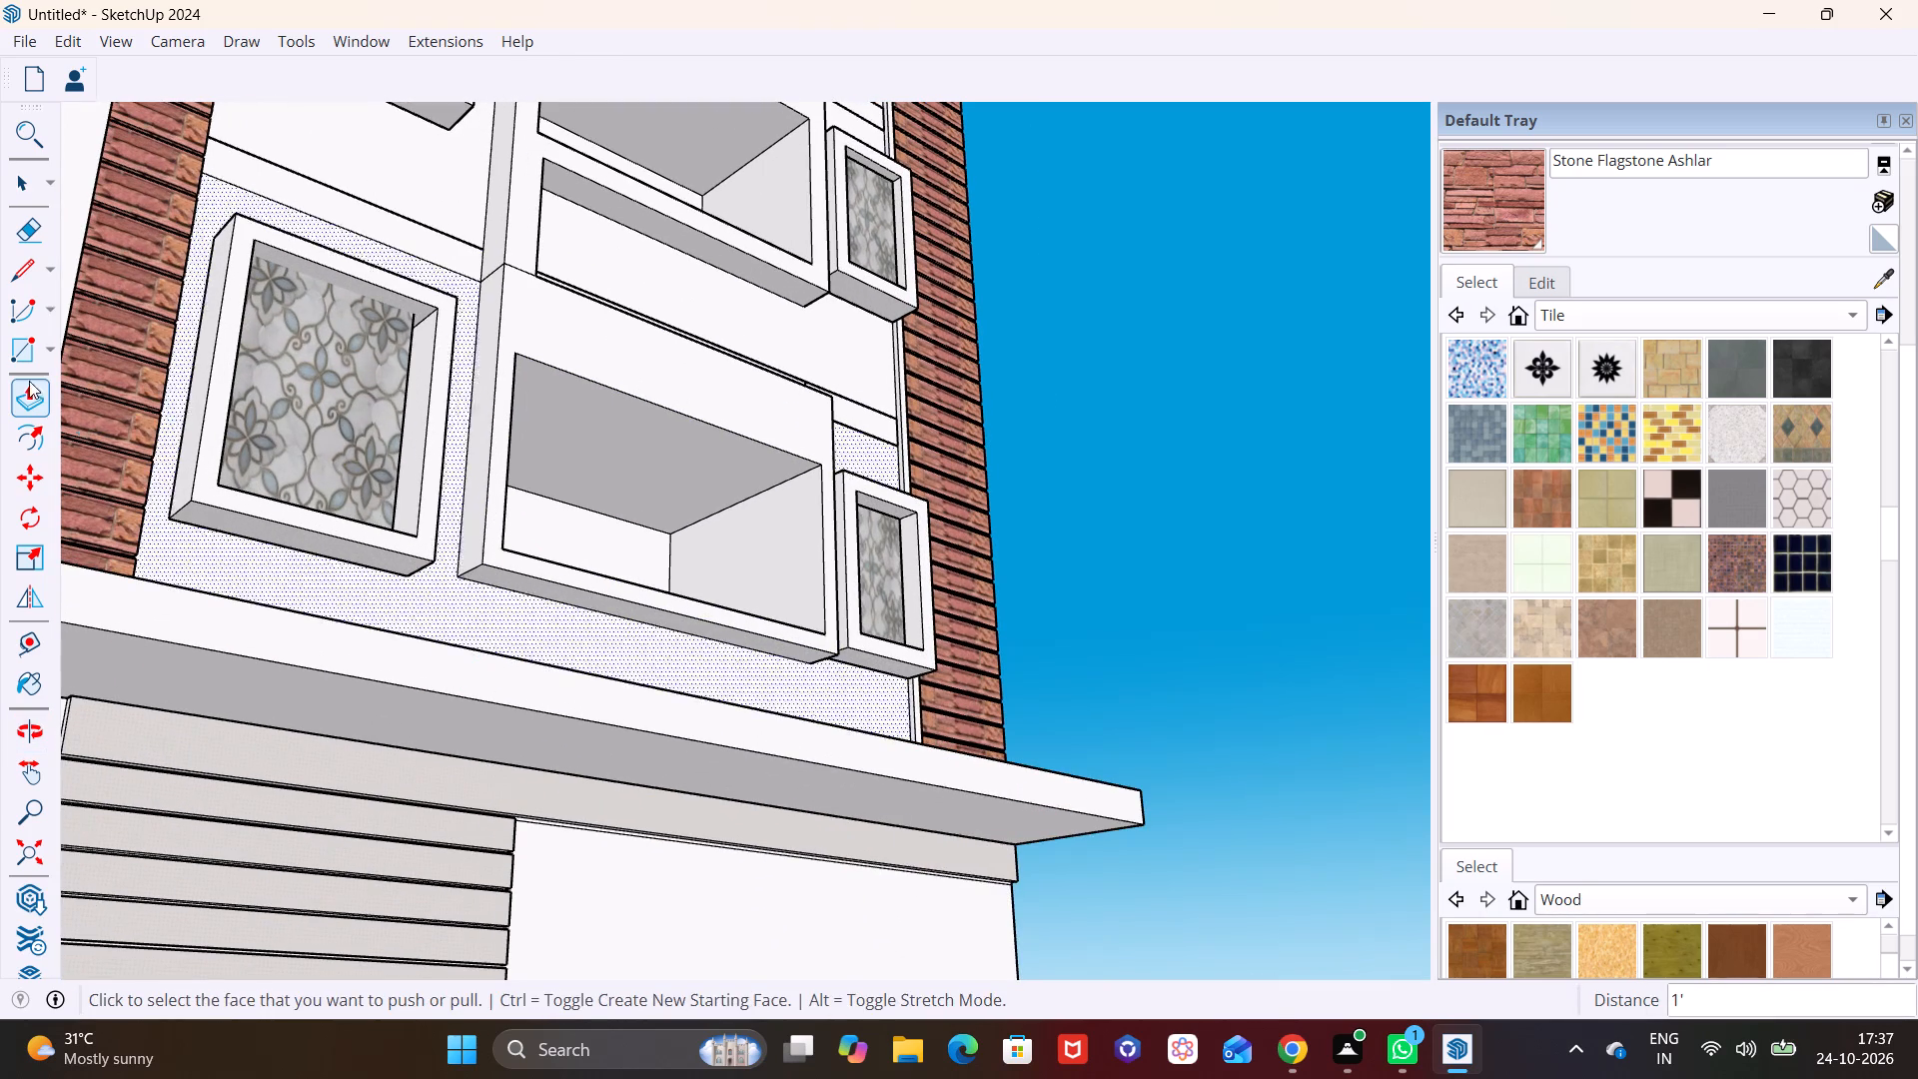
{"action": "left_click", "coordinate": [23, 276]}
{"action": "middle_click_drag", "start_coordinate": [358, 572], "coordinate": [330, 659]}
{"action": "scroll", "coordinate": [553, 660], "scroll_direction": "up", "scroll_amount": 6}
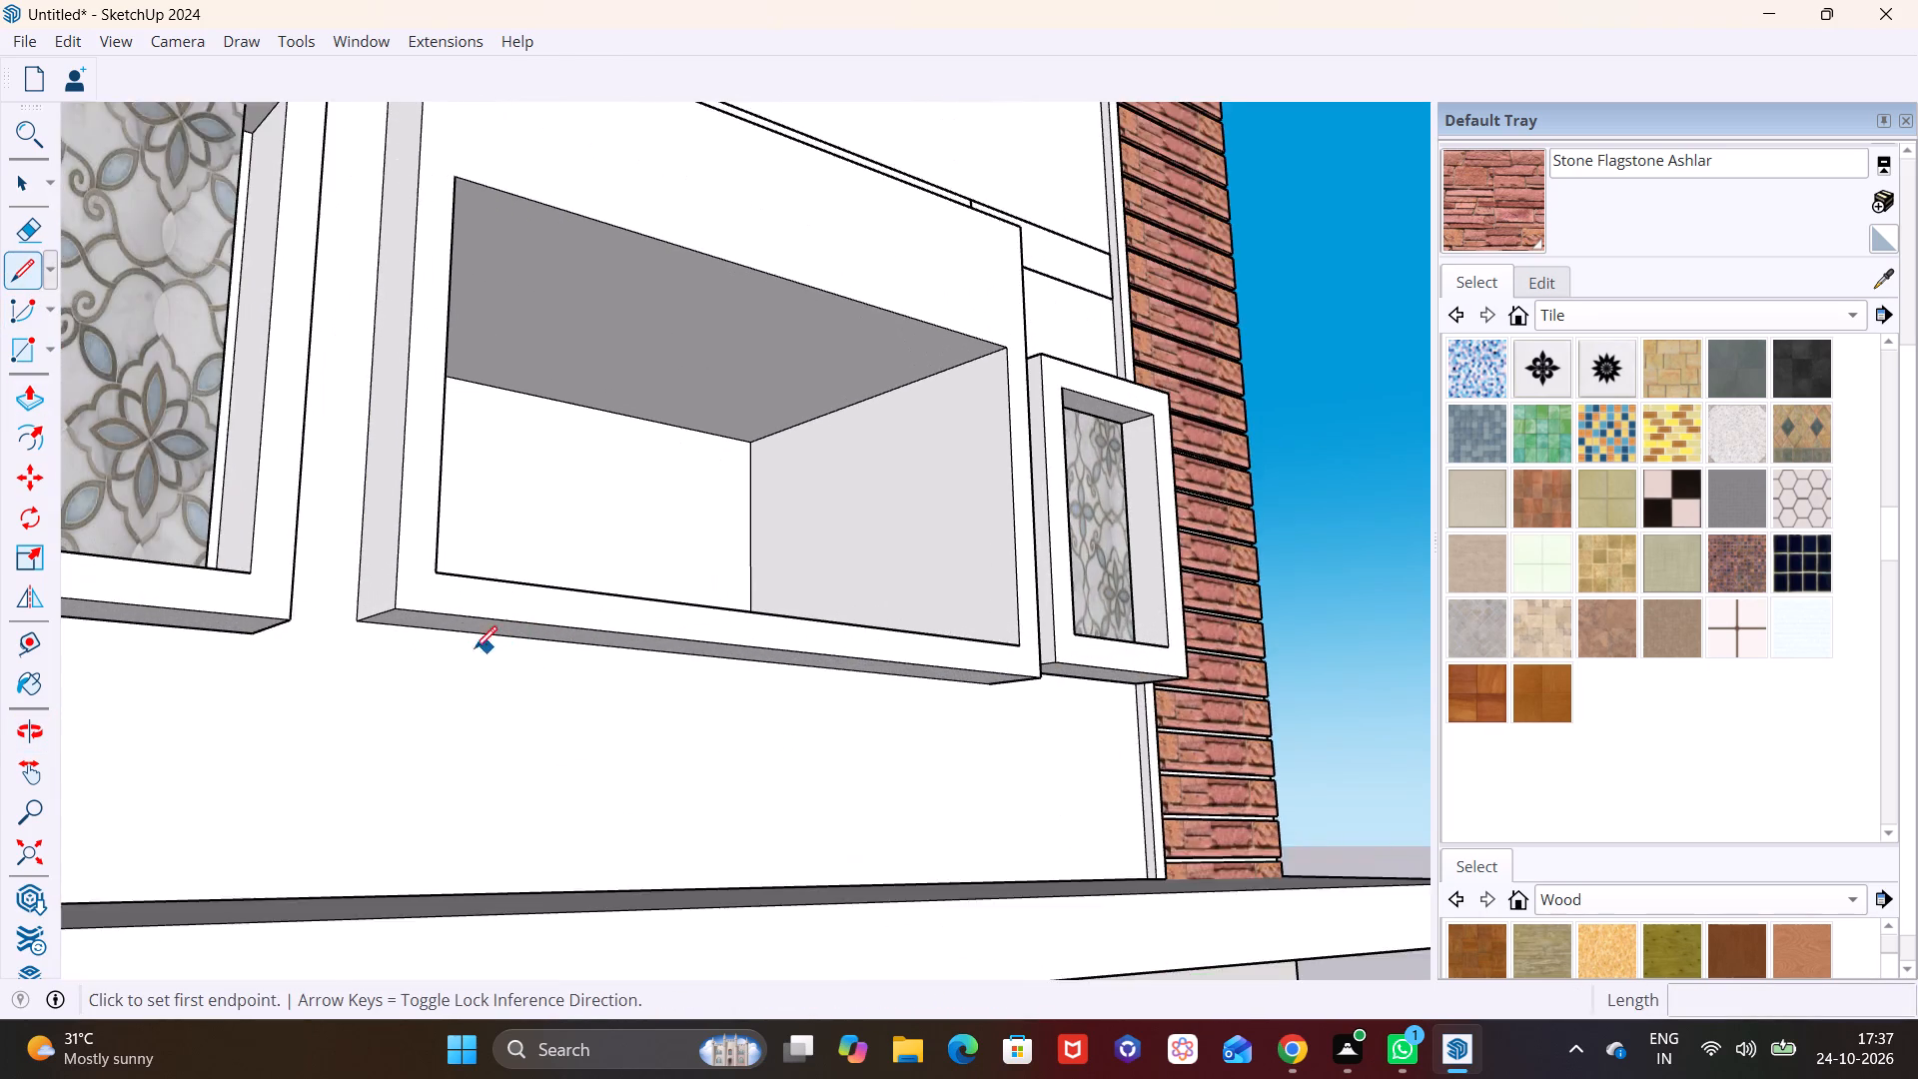
{"action": "middle_click_drag", "start_coordinate": [471, 641], "coordinate": [477, 596]}
{"action": "left_click", "coordinate": [445, 547]}
{"action": "left_click", "coordinate": [416, 567]}
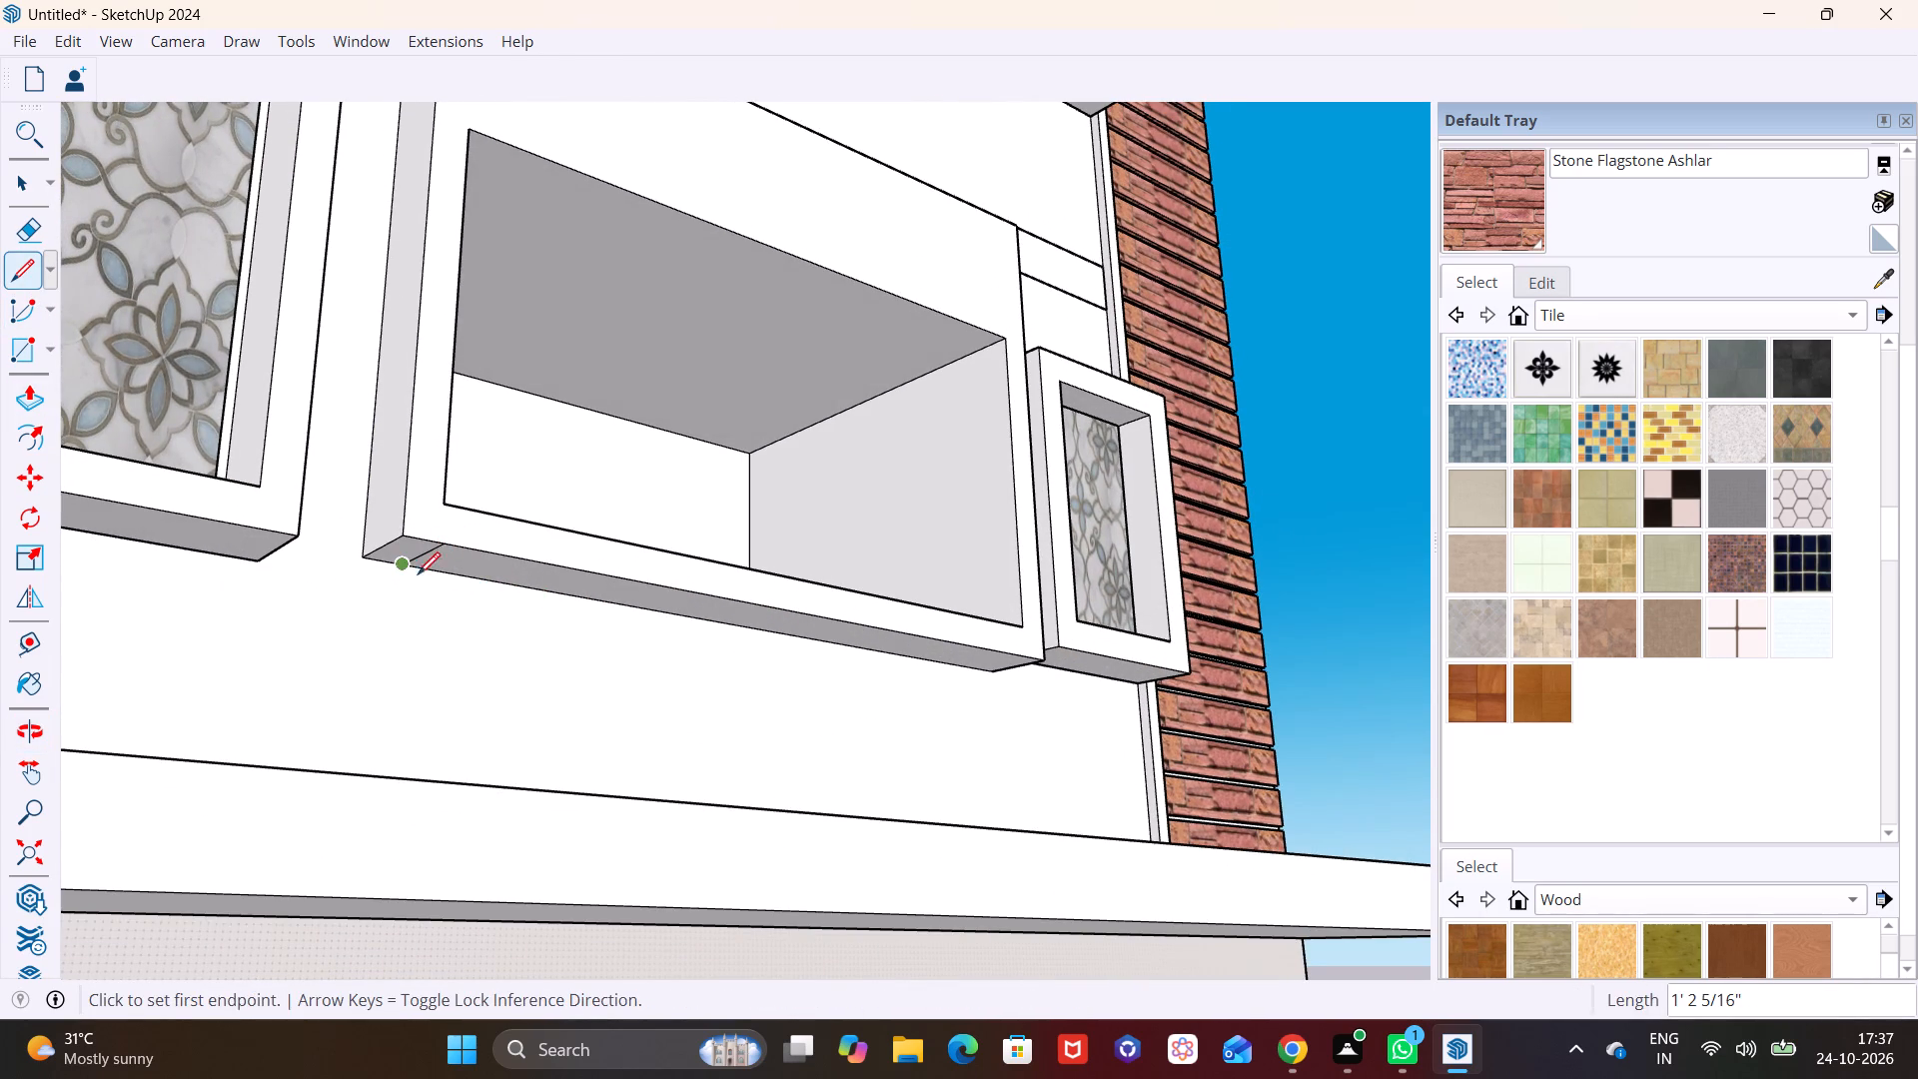
{"action": "key", "text": "space"}
{"action": "left_click", "coordinate": [405, 555]}
{"action": "left_click_drag", "start_coordinate": [22, 392], "coordinate": [35, 394]}
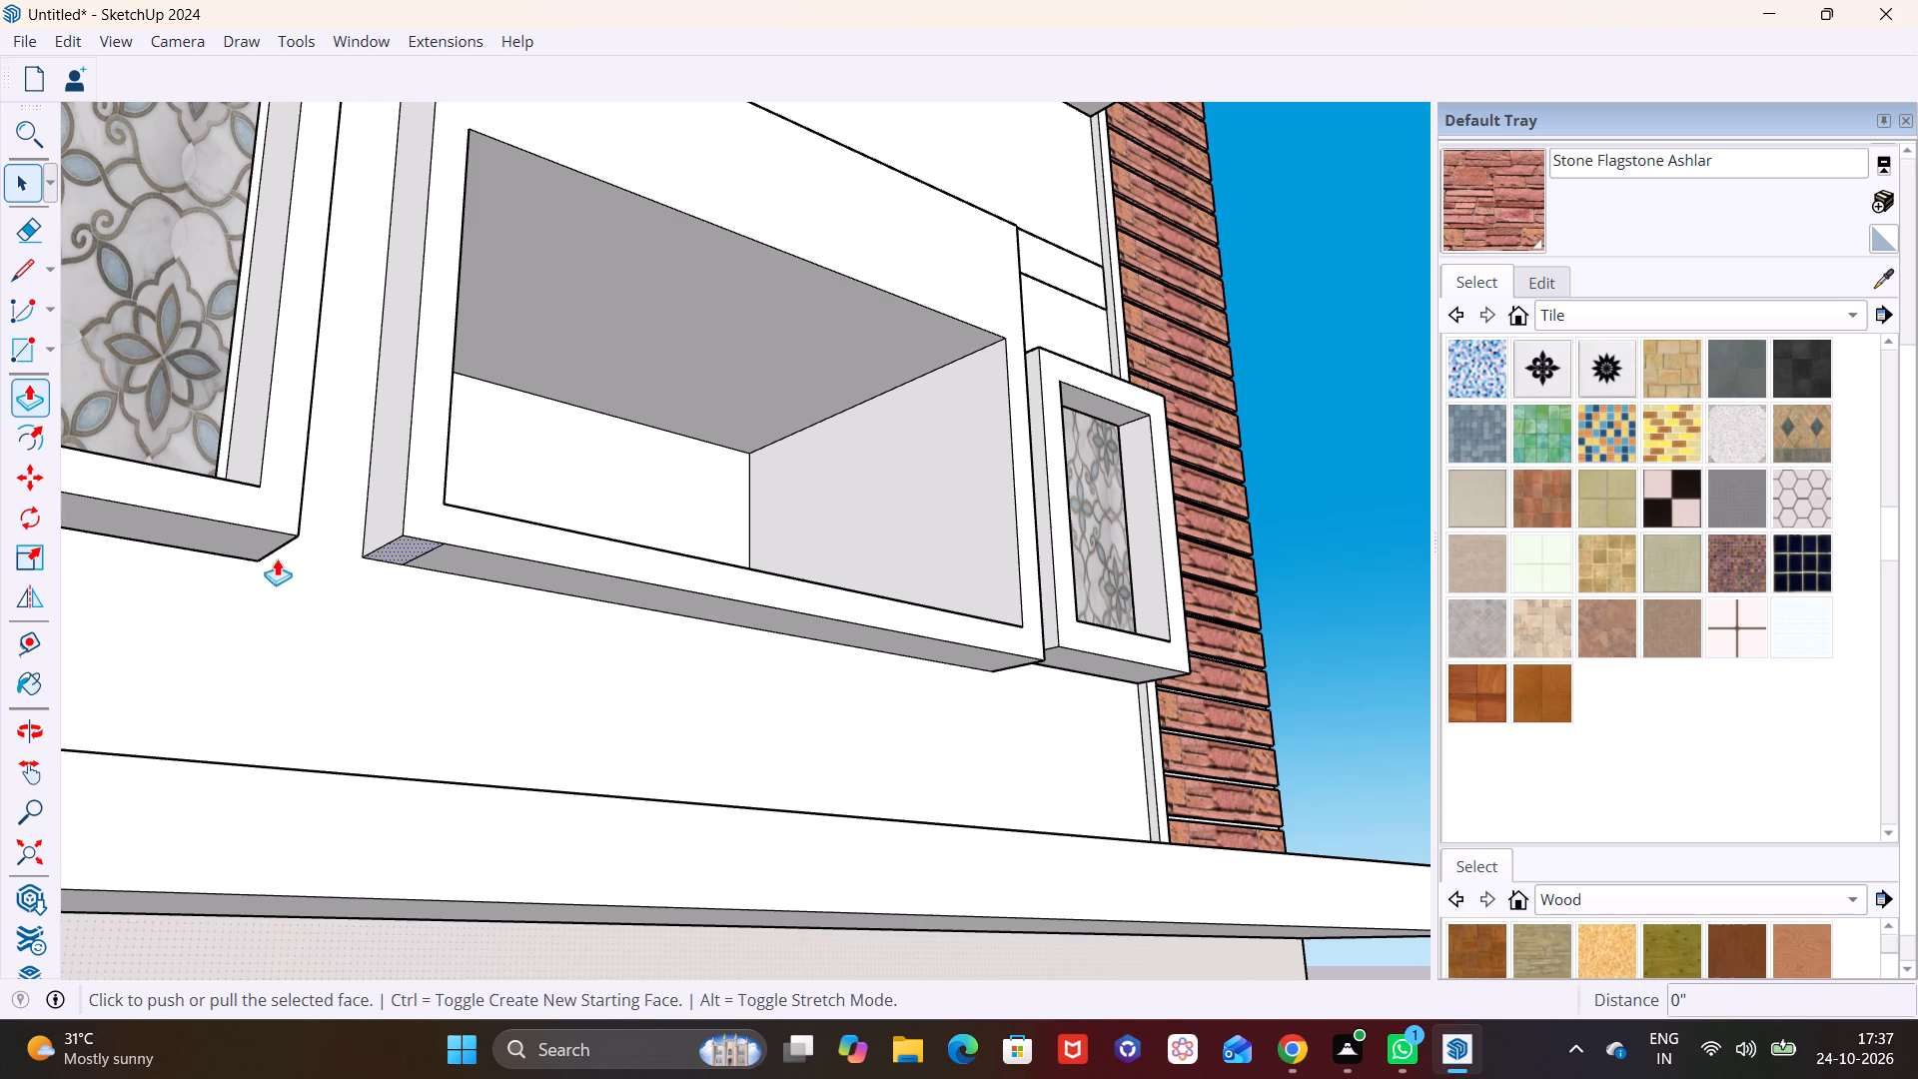
{"action": "left_click", "coordinate": [403, 543]}
{"action": "left_click", "coordinate": [364, 810]}
{"action": "scroll", "coordinate": [428, 614], "scroll_direction": "down", "scroll_amount": 3}
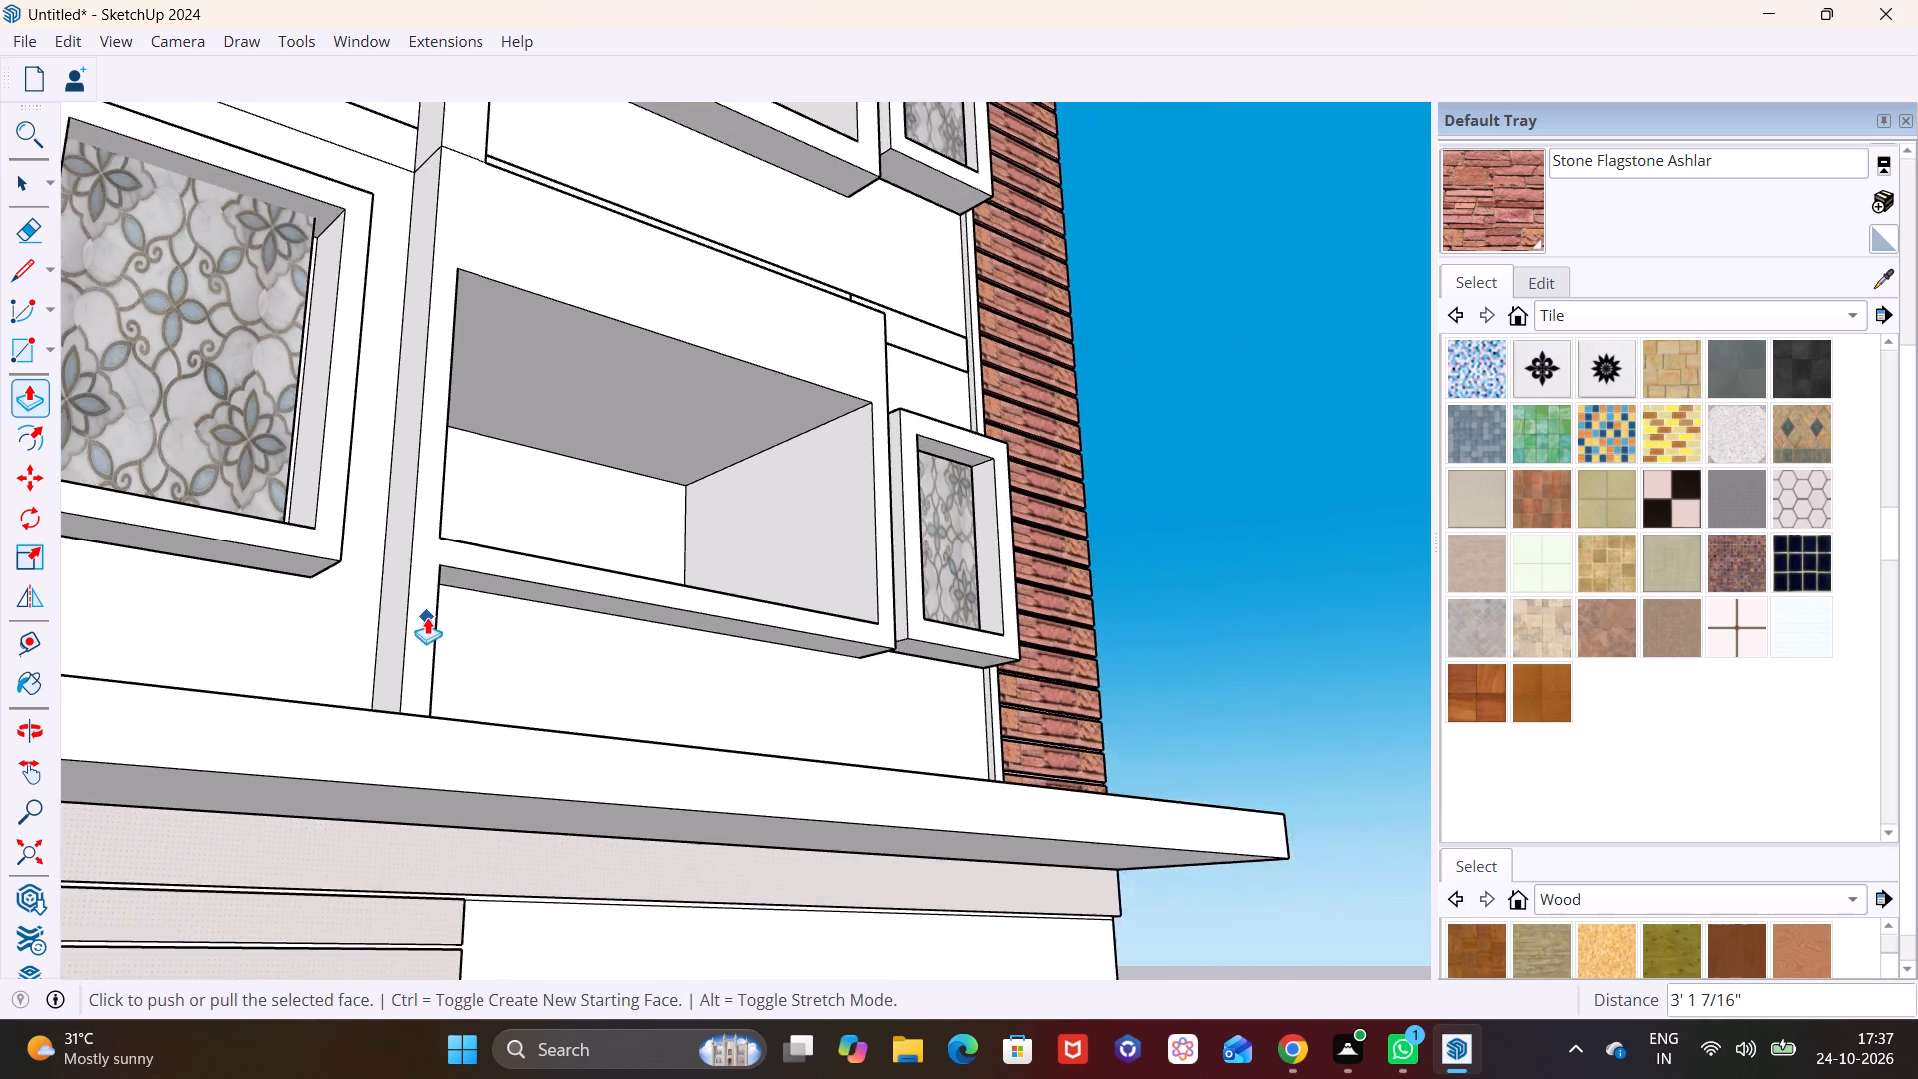
Split off the matching underside corner of the second opening frame from the top and pull it partway down toward the frame below.
{"action": "scroll", "coordinate": [427, 617], "scroll_direction": "down", "scroll_amount": 5}
{"action": "middle_click_drag", "start_coordinate": [427, 390], "coordinate": [452, 823], "text": "shift"}
{"action": "middle_click_drag", "start_coordinate": [517, 419], "coordinate": [482, 950], "text": "shift"}
{"action": "scroll", "coordinate": [520, 762], "scroll_direction": "up", "scroll_amount": 7}
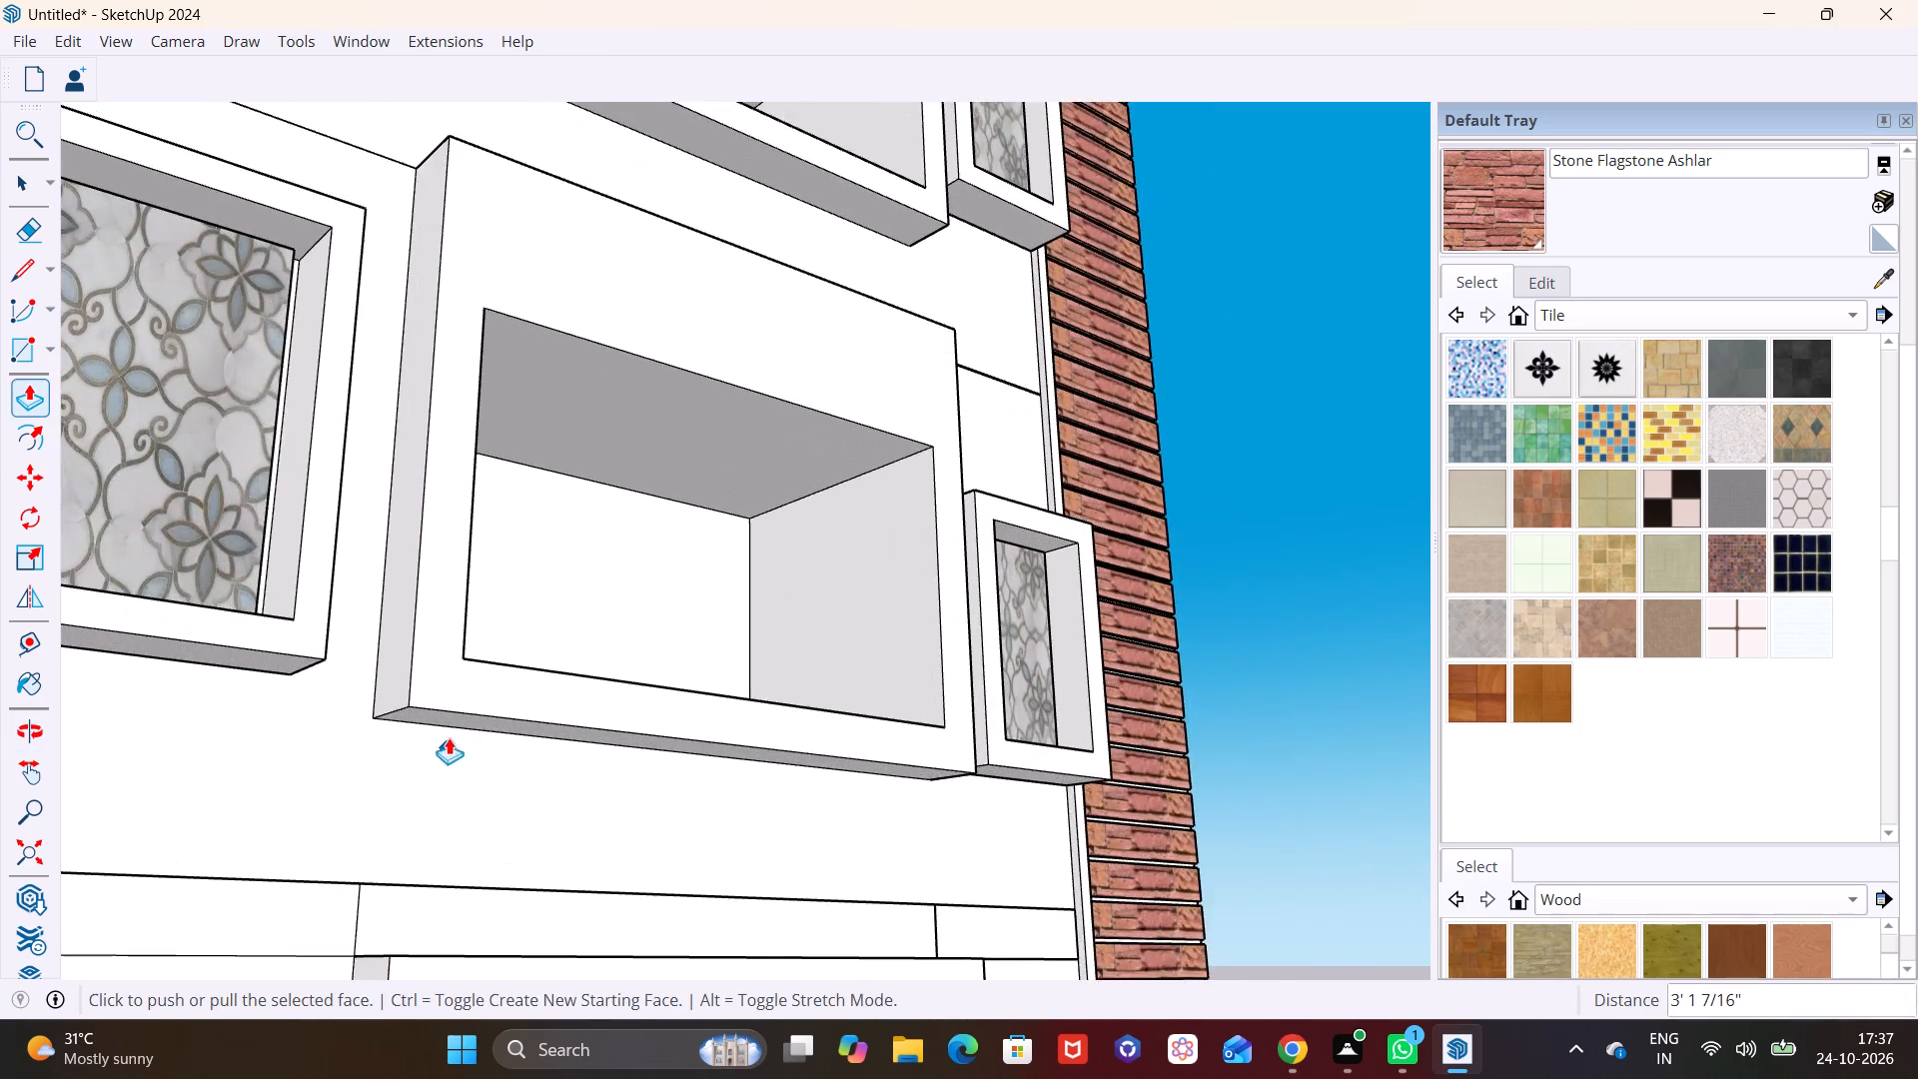
{"action": "middle_click_drag", "start_coordinate": [449, 722], "coordinate": [439, 593]}
{"action": "left_click", "coordinate": [37, 274]}
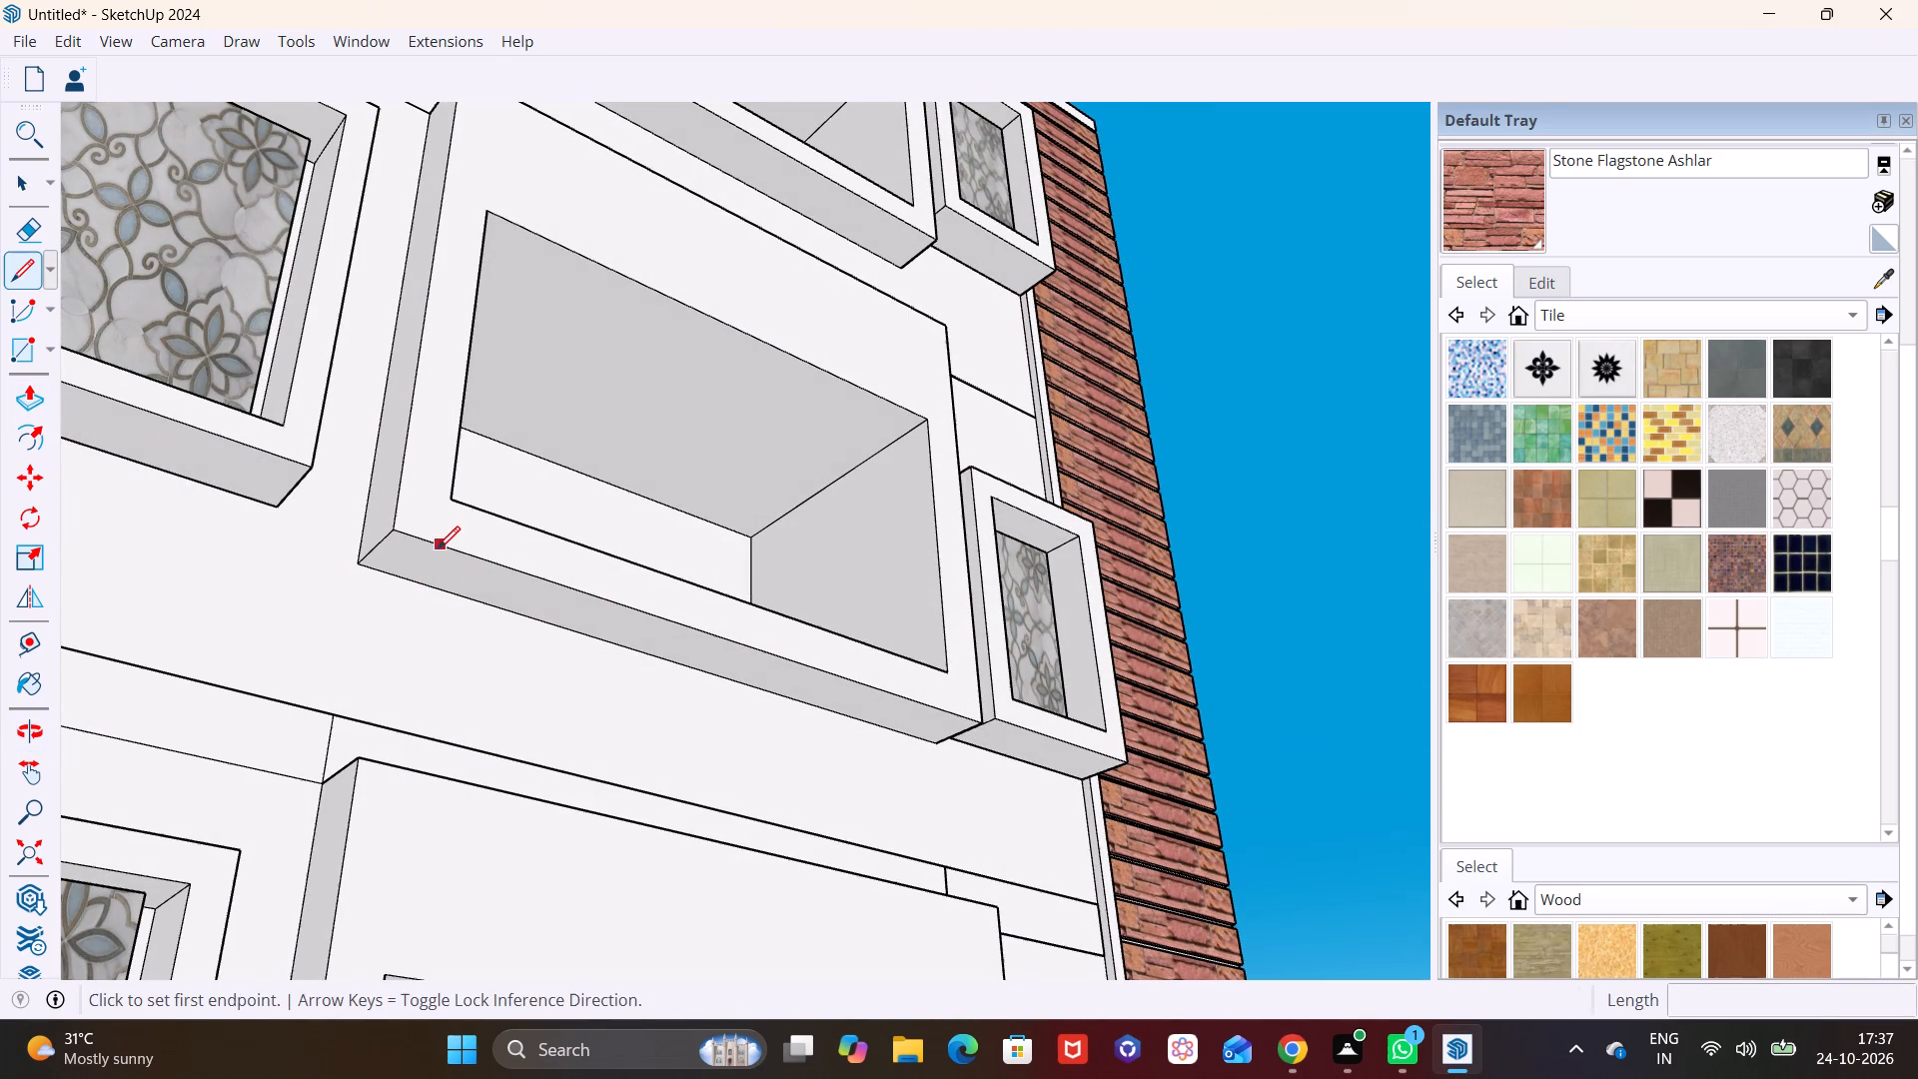
{"action": "left_click", "coordinate": [438, 546]}
{"action": "left_click", "coordinate": [411, 582]}
{"action": "key", "text": "space"}
{"action": "left_click", "coordinate": [396, 563]}
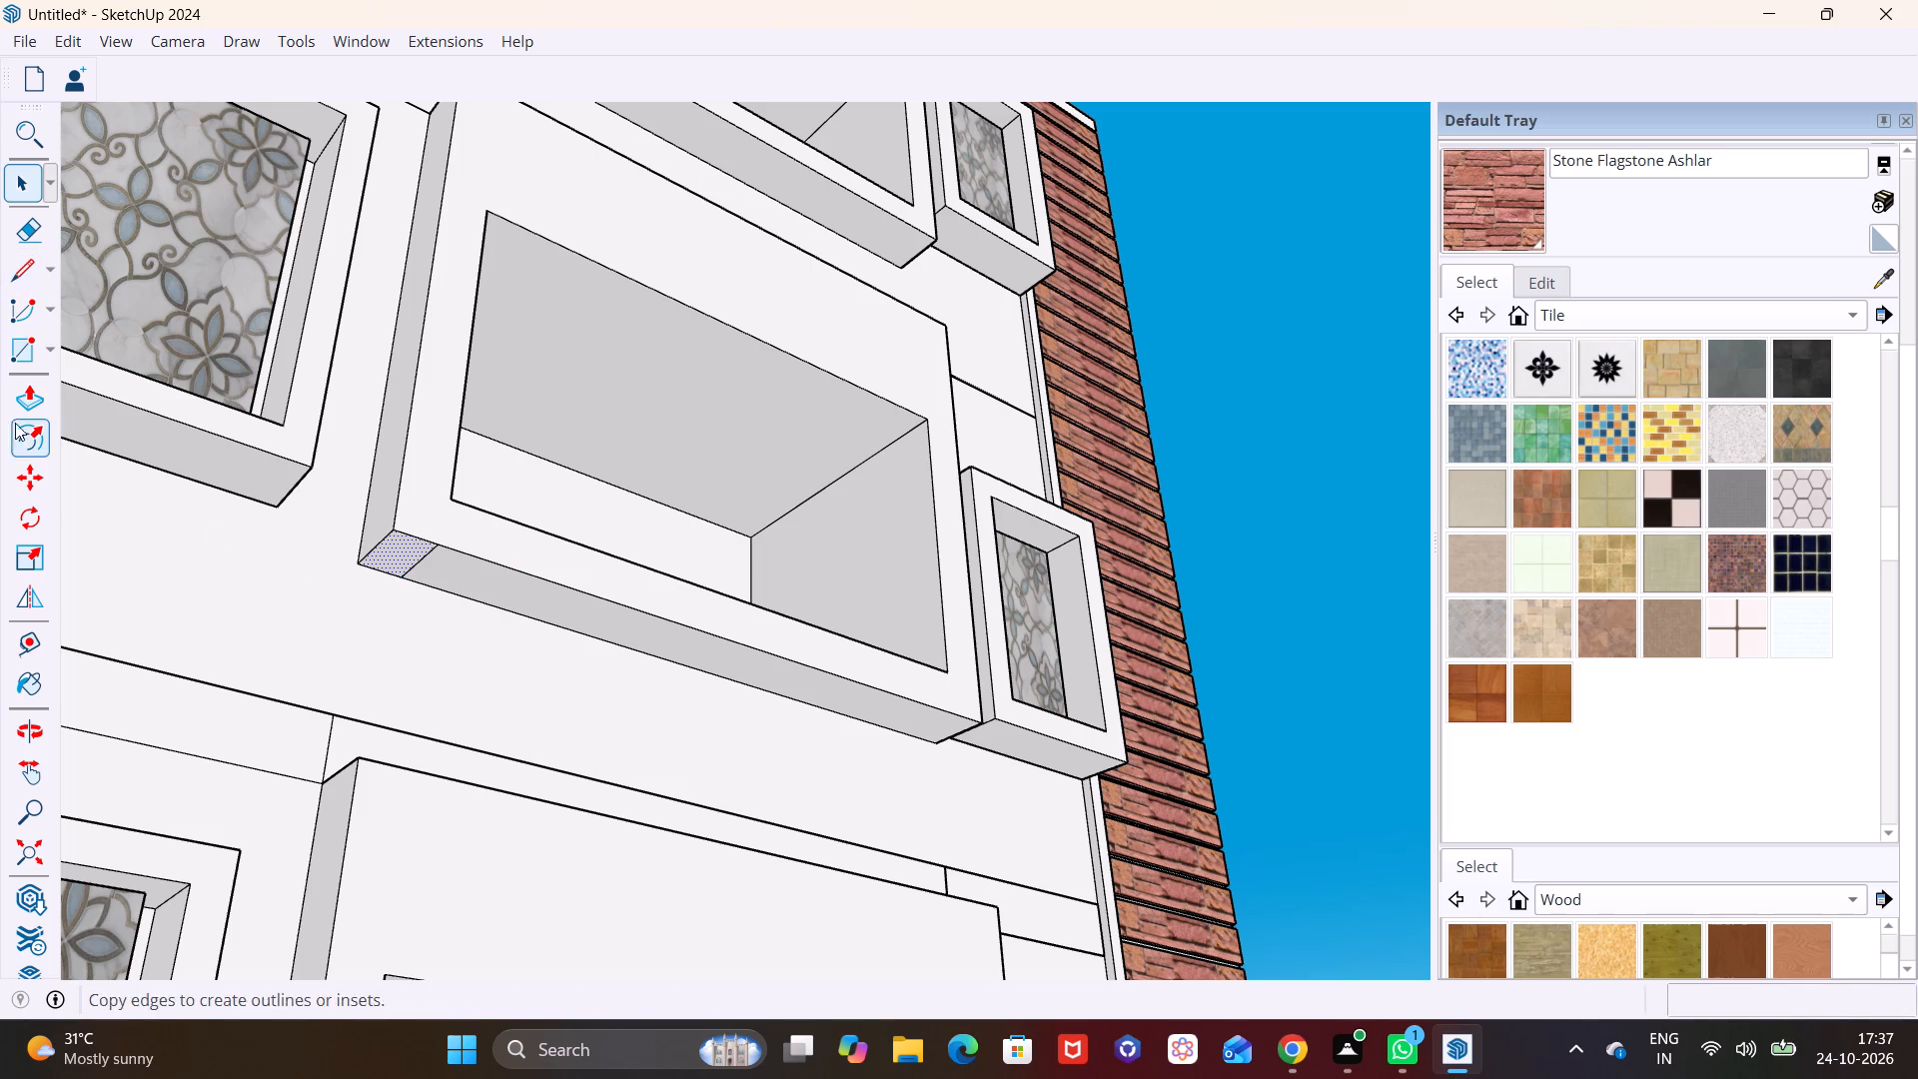
{"action": "left_click", "coordinate": [23, 397]}
{"action": "left_click", "coordinate": [408, 551]}
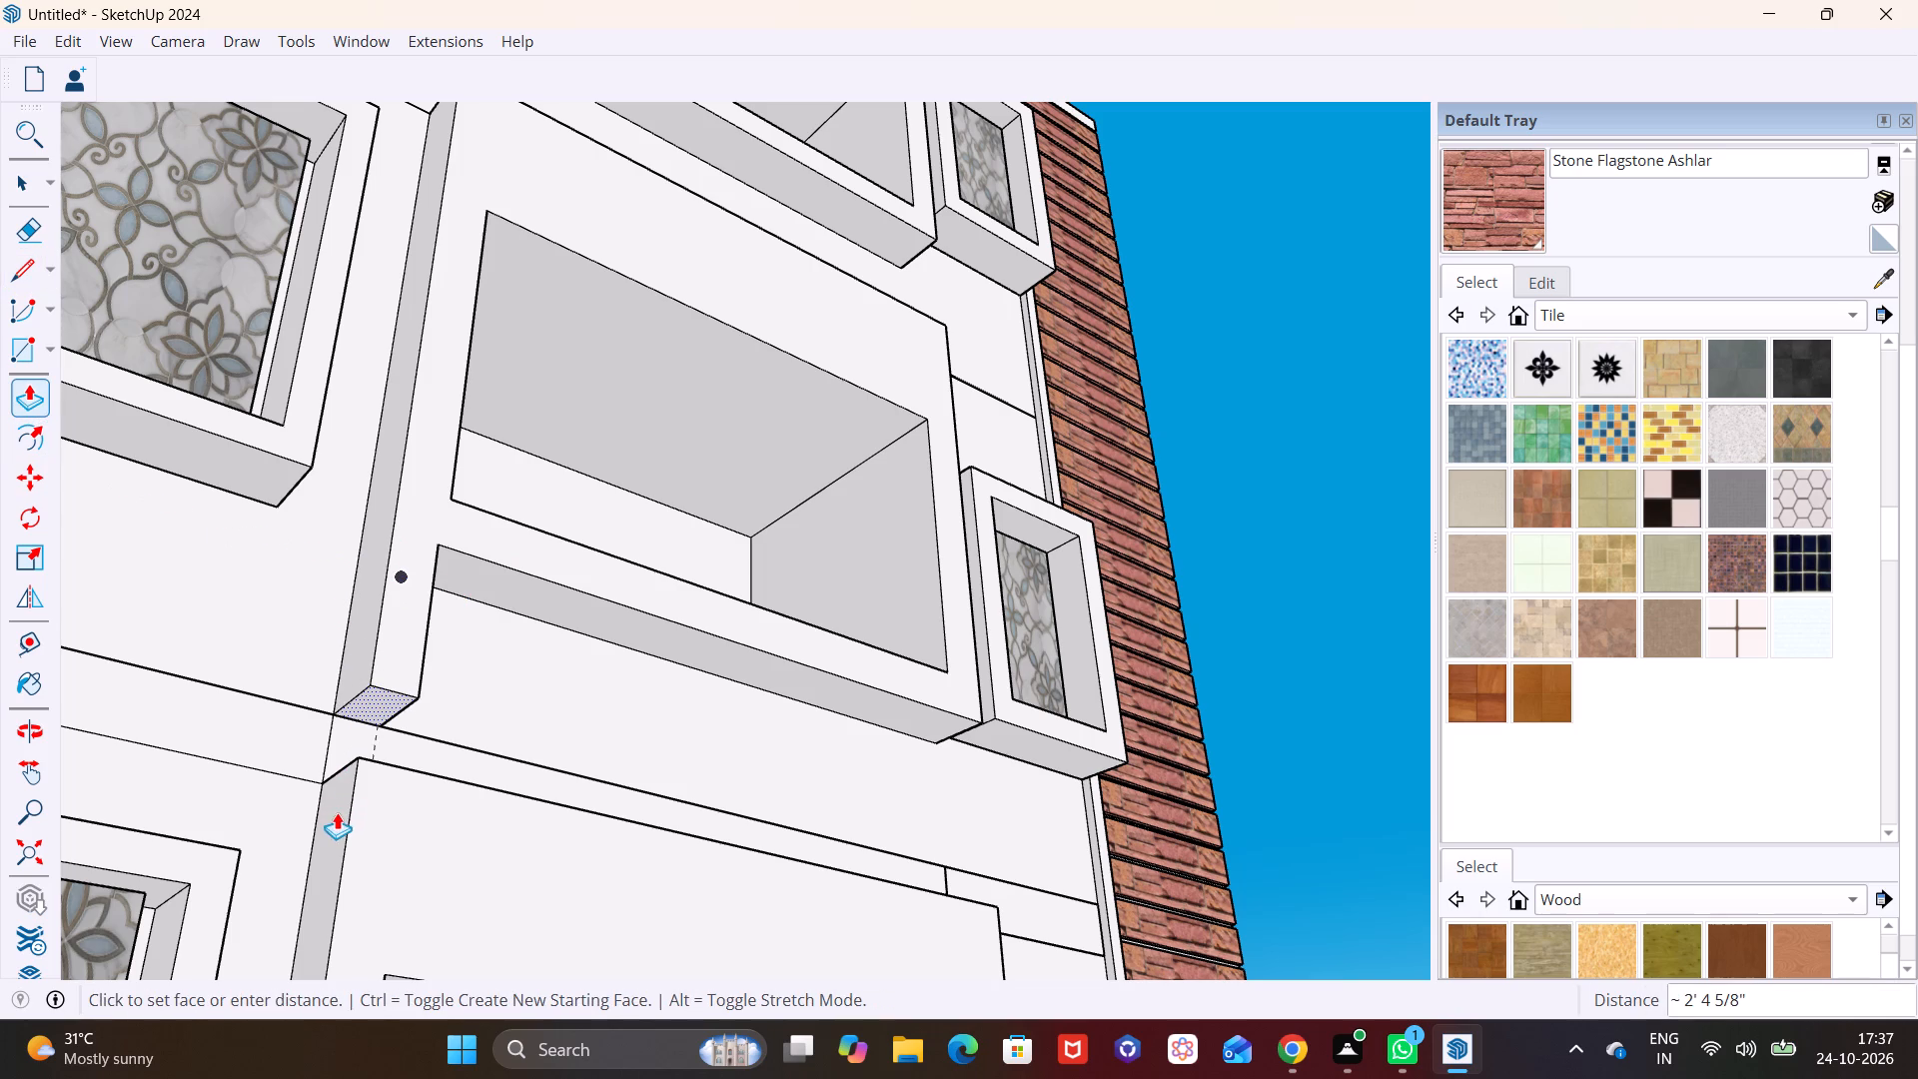
{"action": "left_click", "coordinate": [353, 754]}
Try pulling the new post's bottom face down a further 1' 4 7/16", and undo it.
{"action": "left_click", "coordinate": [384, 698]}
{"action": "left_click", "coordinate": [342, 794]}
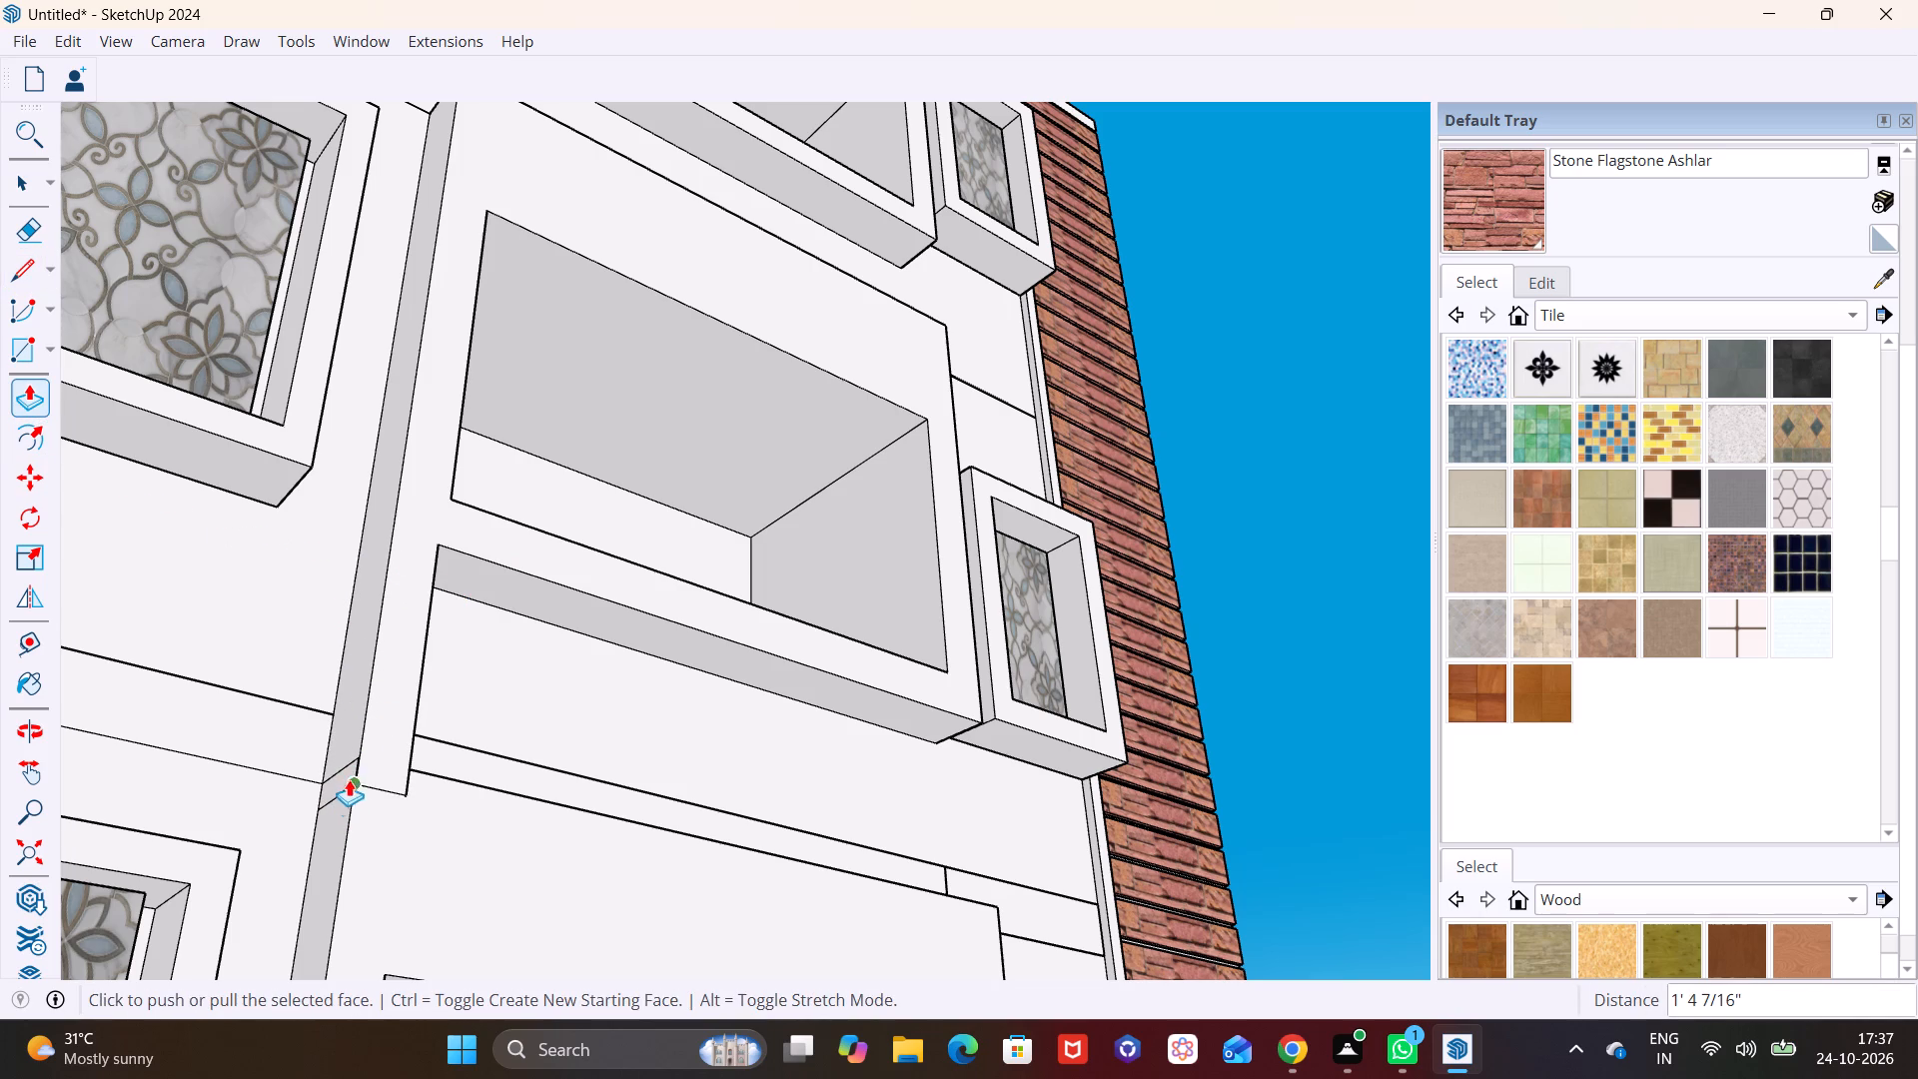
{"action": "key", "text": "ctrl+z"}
Pull the new post's bottom face down a further 1' 3/8" to the top of the frame below.
{"action": "left_click", "coordinate": [385, 689]}
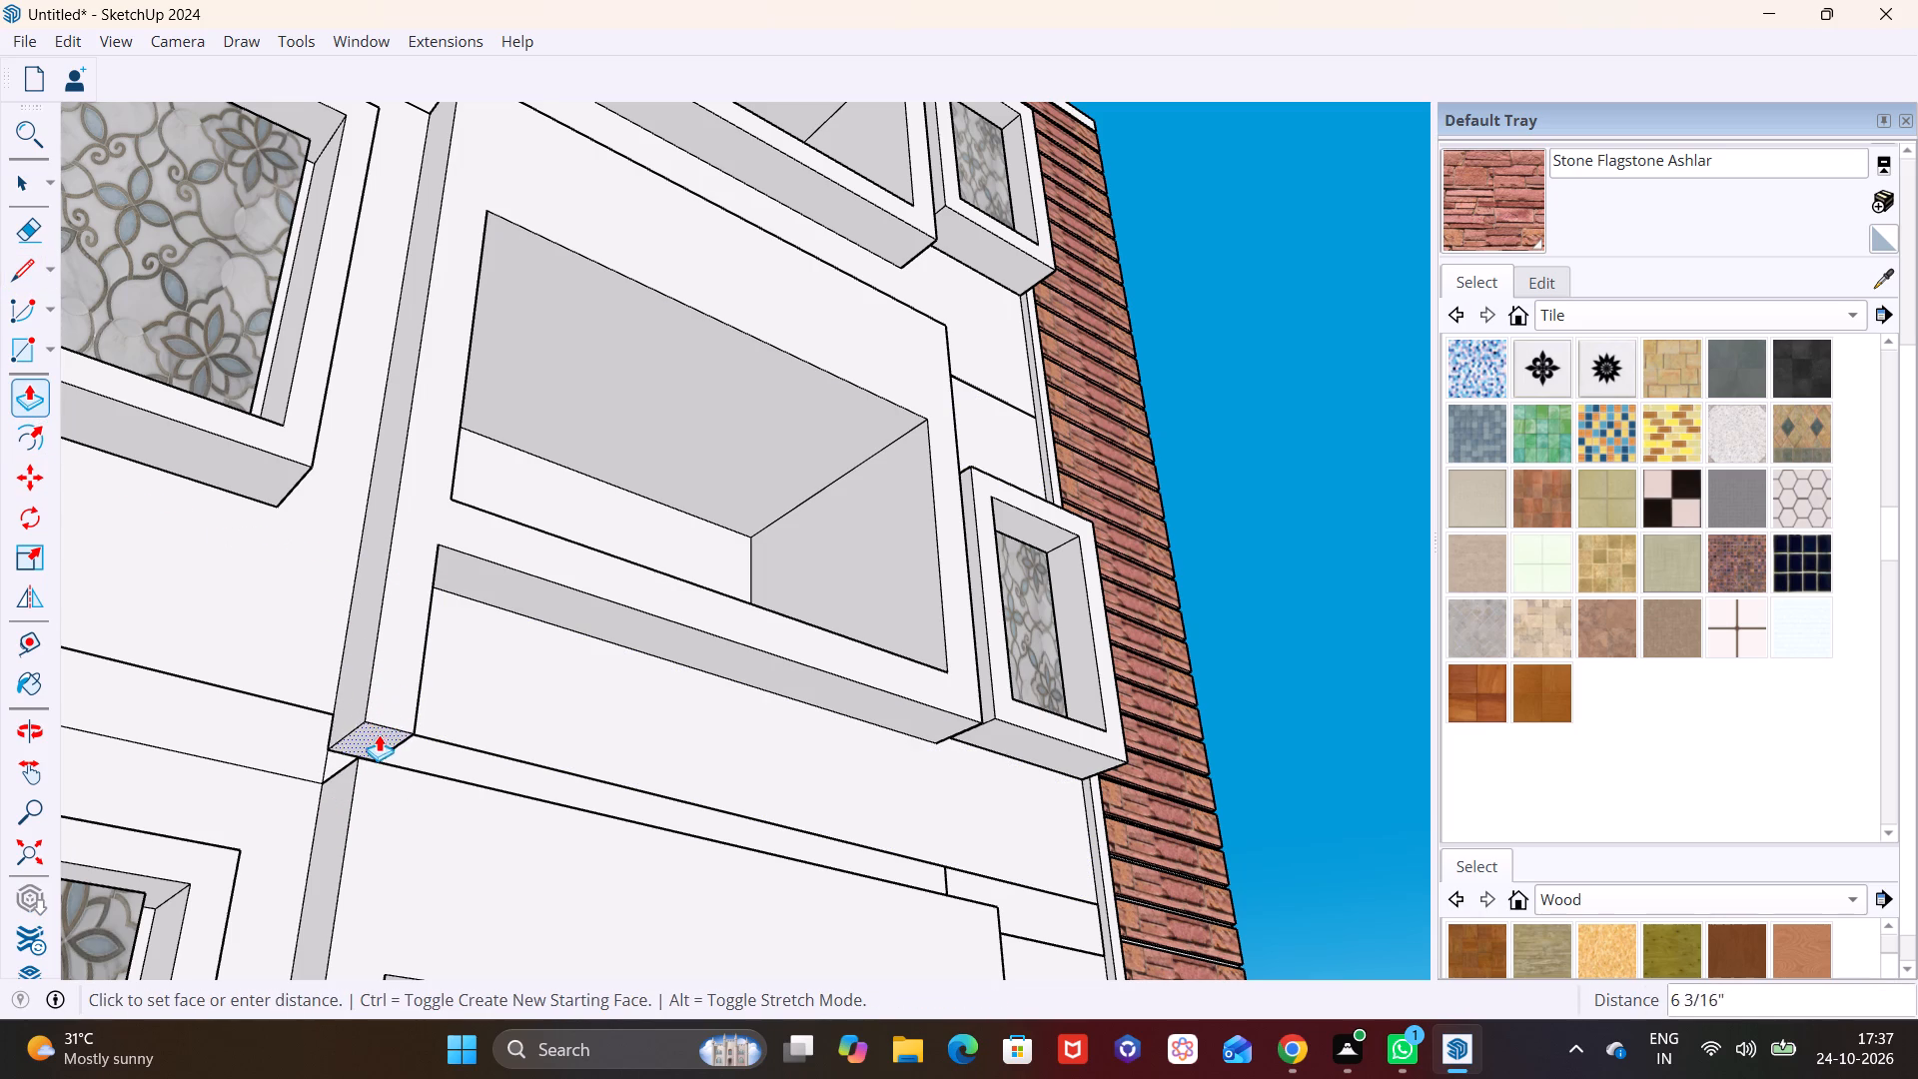
{"action": "left_click", "coordinate": [369, 761]}
Split off the matching underside corner of the topmost opening frame with a line and pull it down about 2' 5 13/16" to the frame below.
{"action": "scroll", "coordinate": [445, 685], "scroll_direction": "down", "scroll_amount": 4}
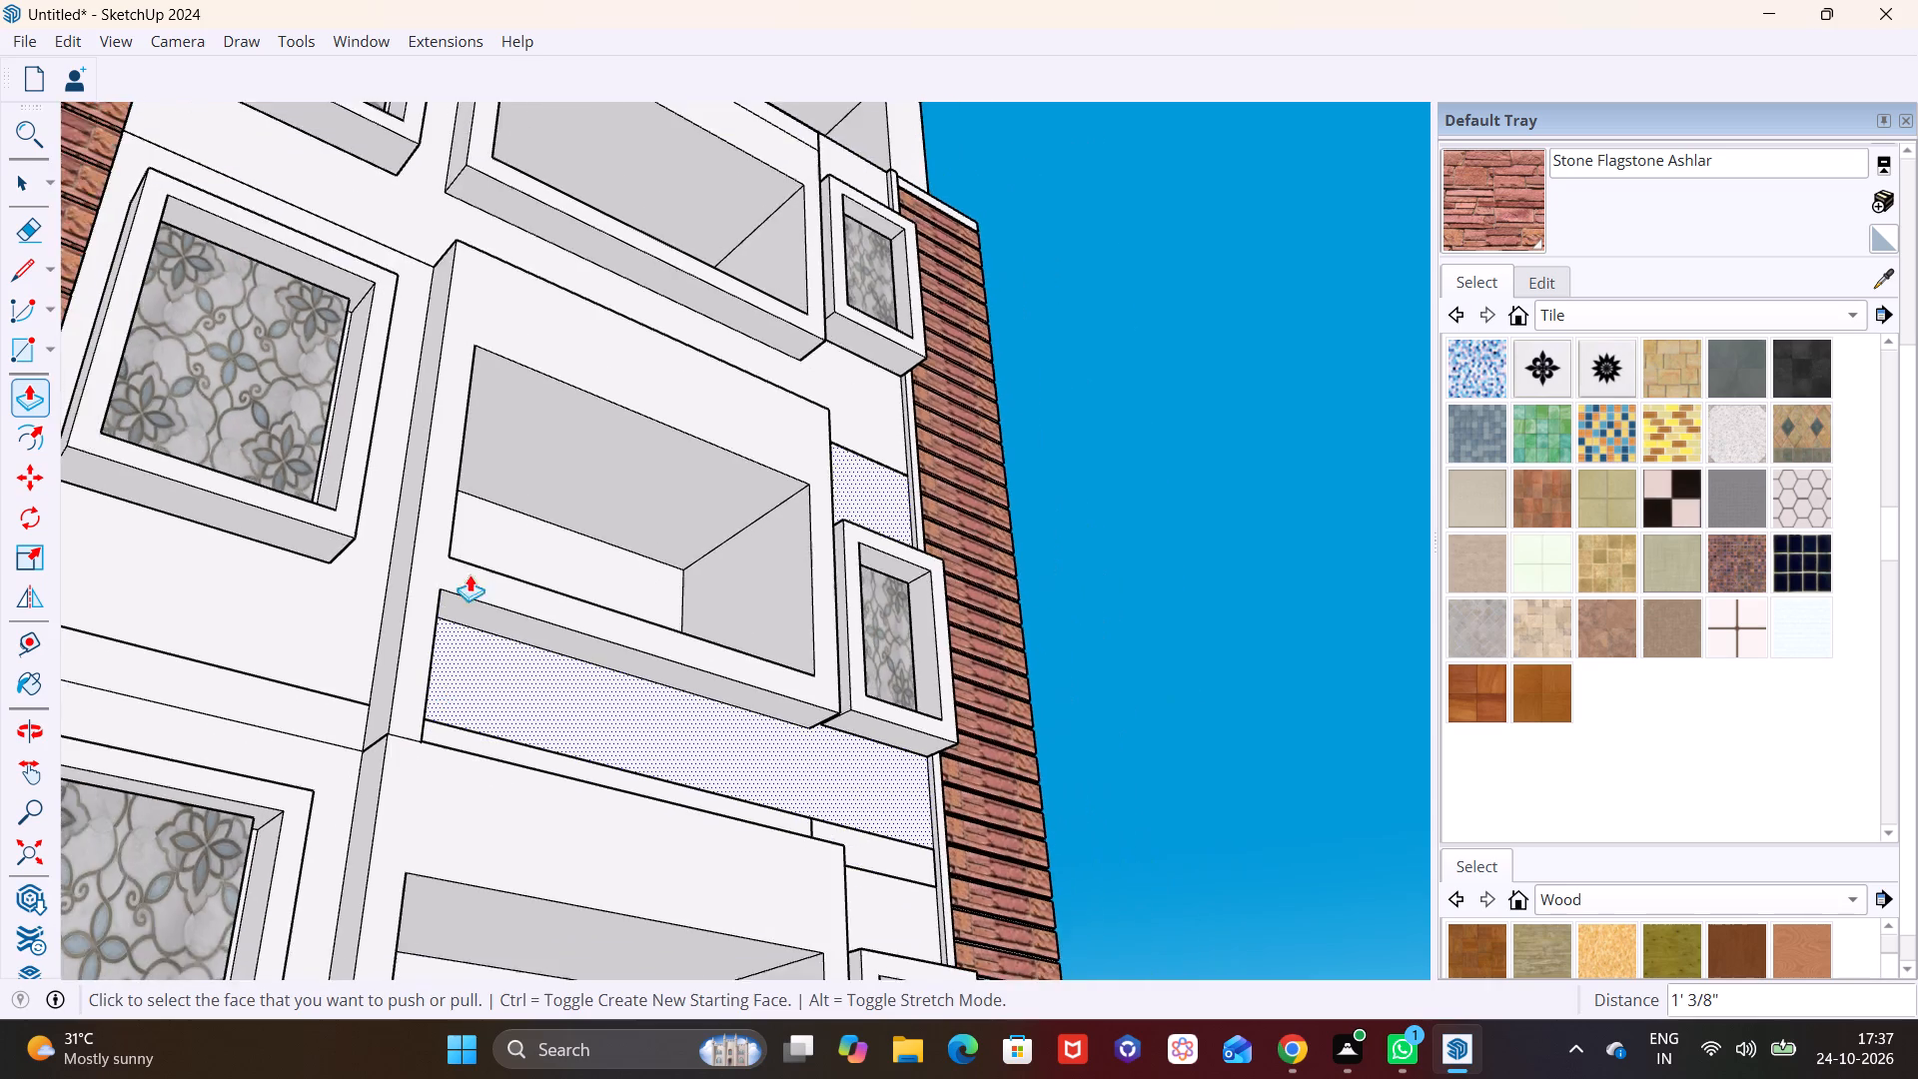
{"action": "middle_click_drag", "start_coordinate": [474, 545], "coordinate": [451, 907]}
{"action": "middle_click_drag", "start_coordinate": [450, 491], "coordinate": [498, 858], "text": "shift"}
{"action": "scroll", "coordinate": [498, 858], "scroll_direction": "down", "scroll_amount": 1, "text": "shift"}
{"action": "middle_click_drag", "start_coordinate": [475, 733], "coordinate": [475, 505]}
{"action": "scroll", "coordinate": [513, 644], "scroll_direction": "up", "scroll_amount": 5}
{"action": "middle_click", "coordinate": [514, 645]}
{"action": "middle_click_drag", "start_coordinate": [486, 658], "coordinate": [474, 523]}
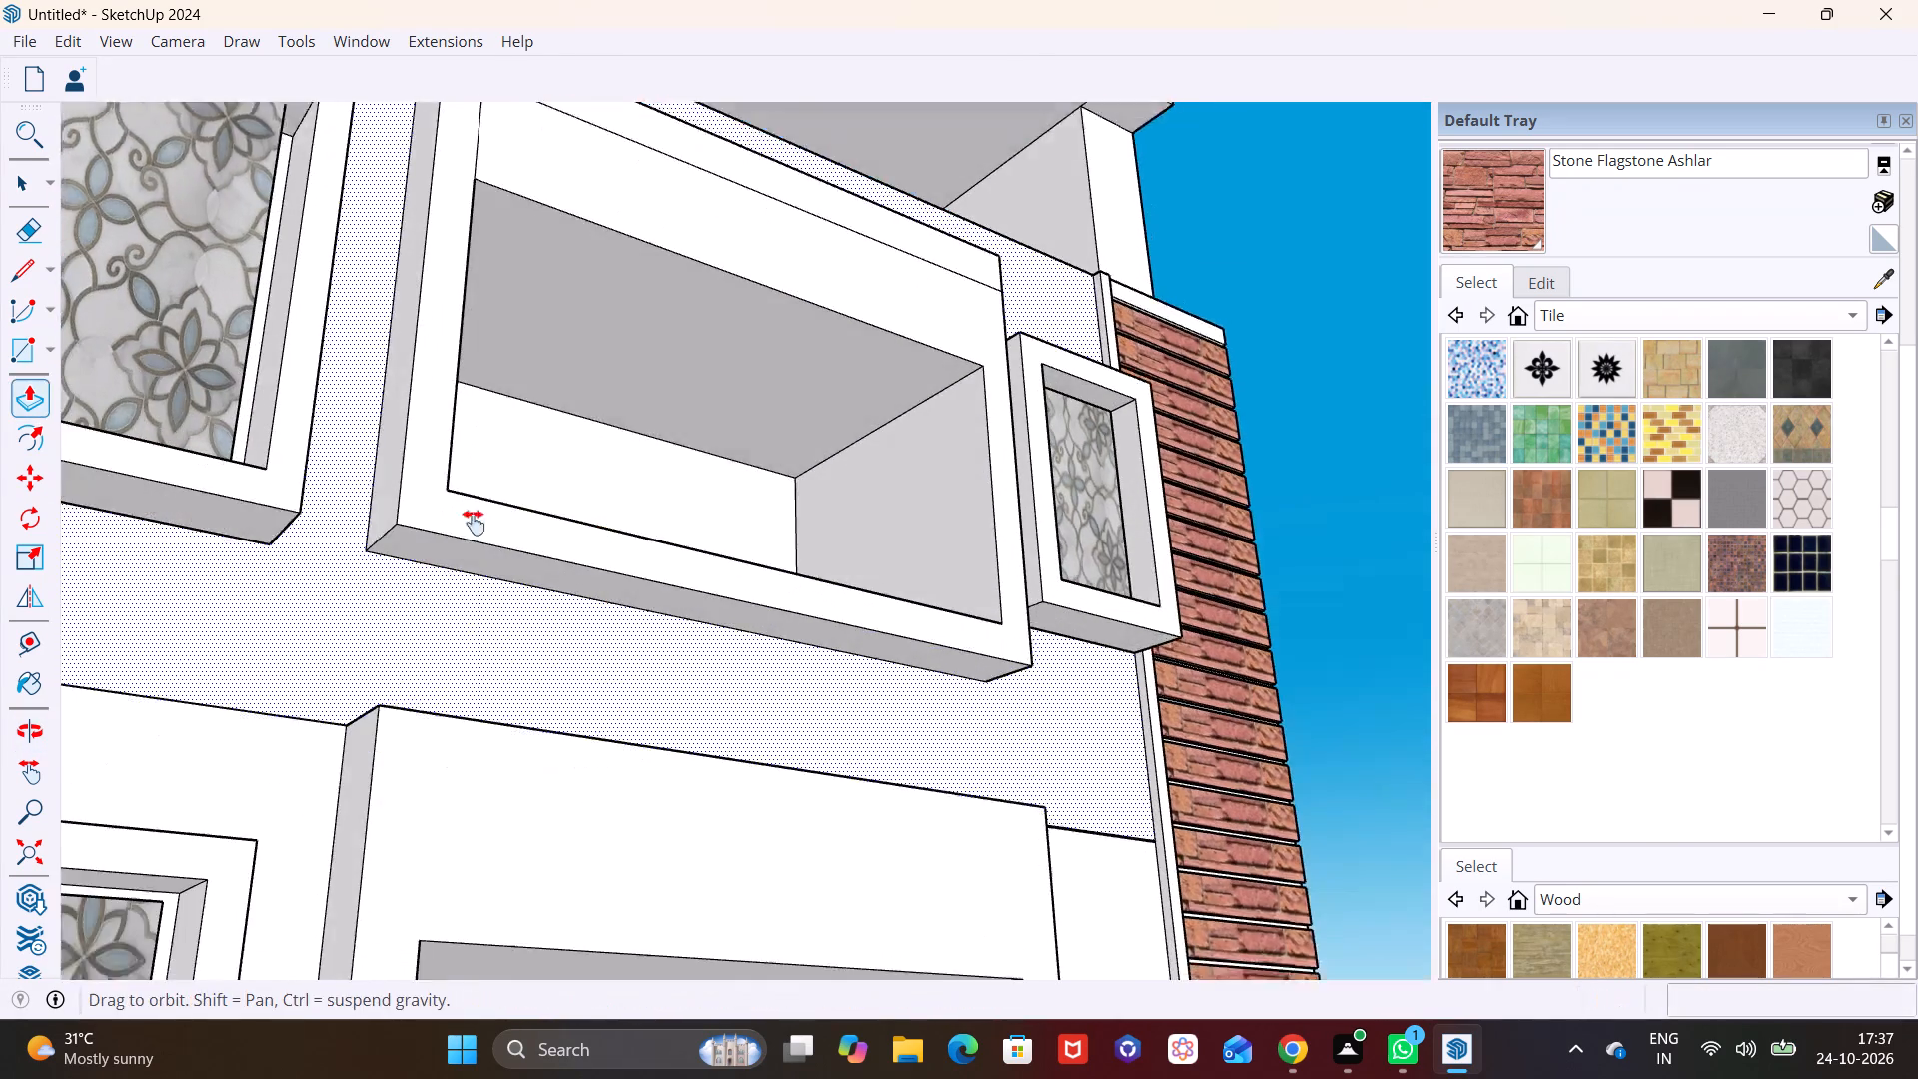
{"action": "middle_click_drag", "start_coordinate": [474, 523], "coordinate": [474, 488]}
{"action": "left_click", "coordinate": [21, 272]}
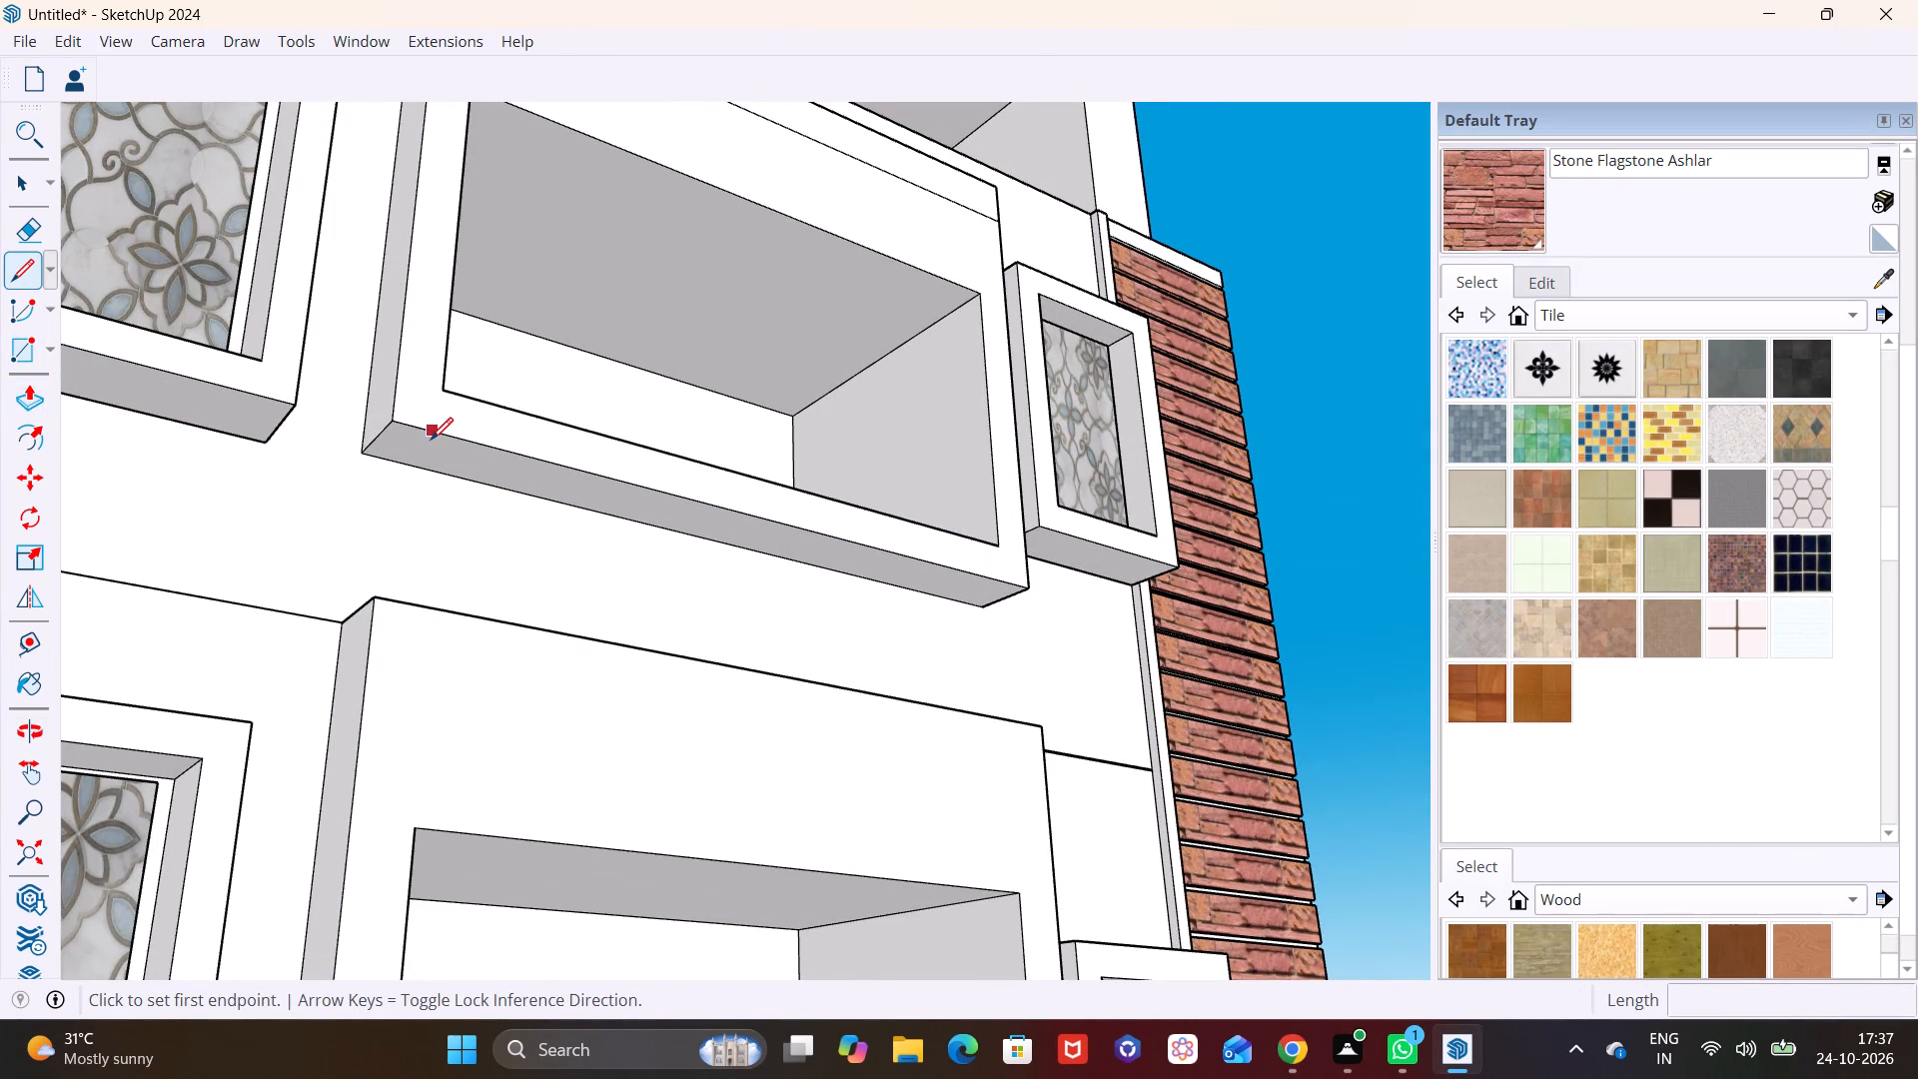
{"action": "left_click", "coordinate": [431, 440]}
{"action": "left_click", "coordinate": [411, 470]}
{"action": "key", "text": "space"}
{"action": "left_click", "coordinate": [402, 439]}
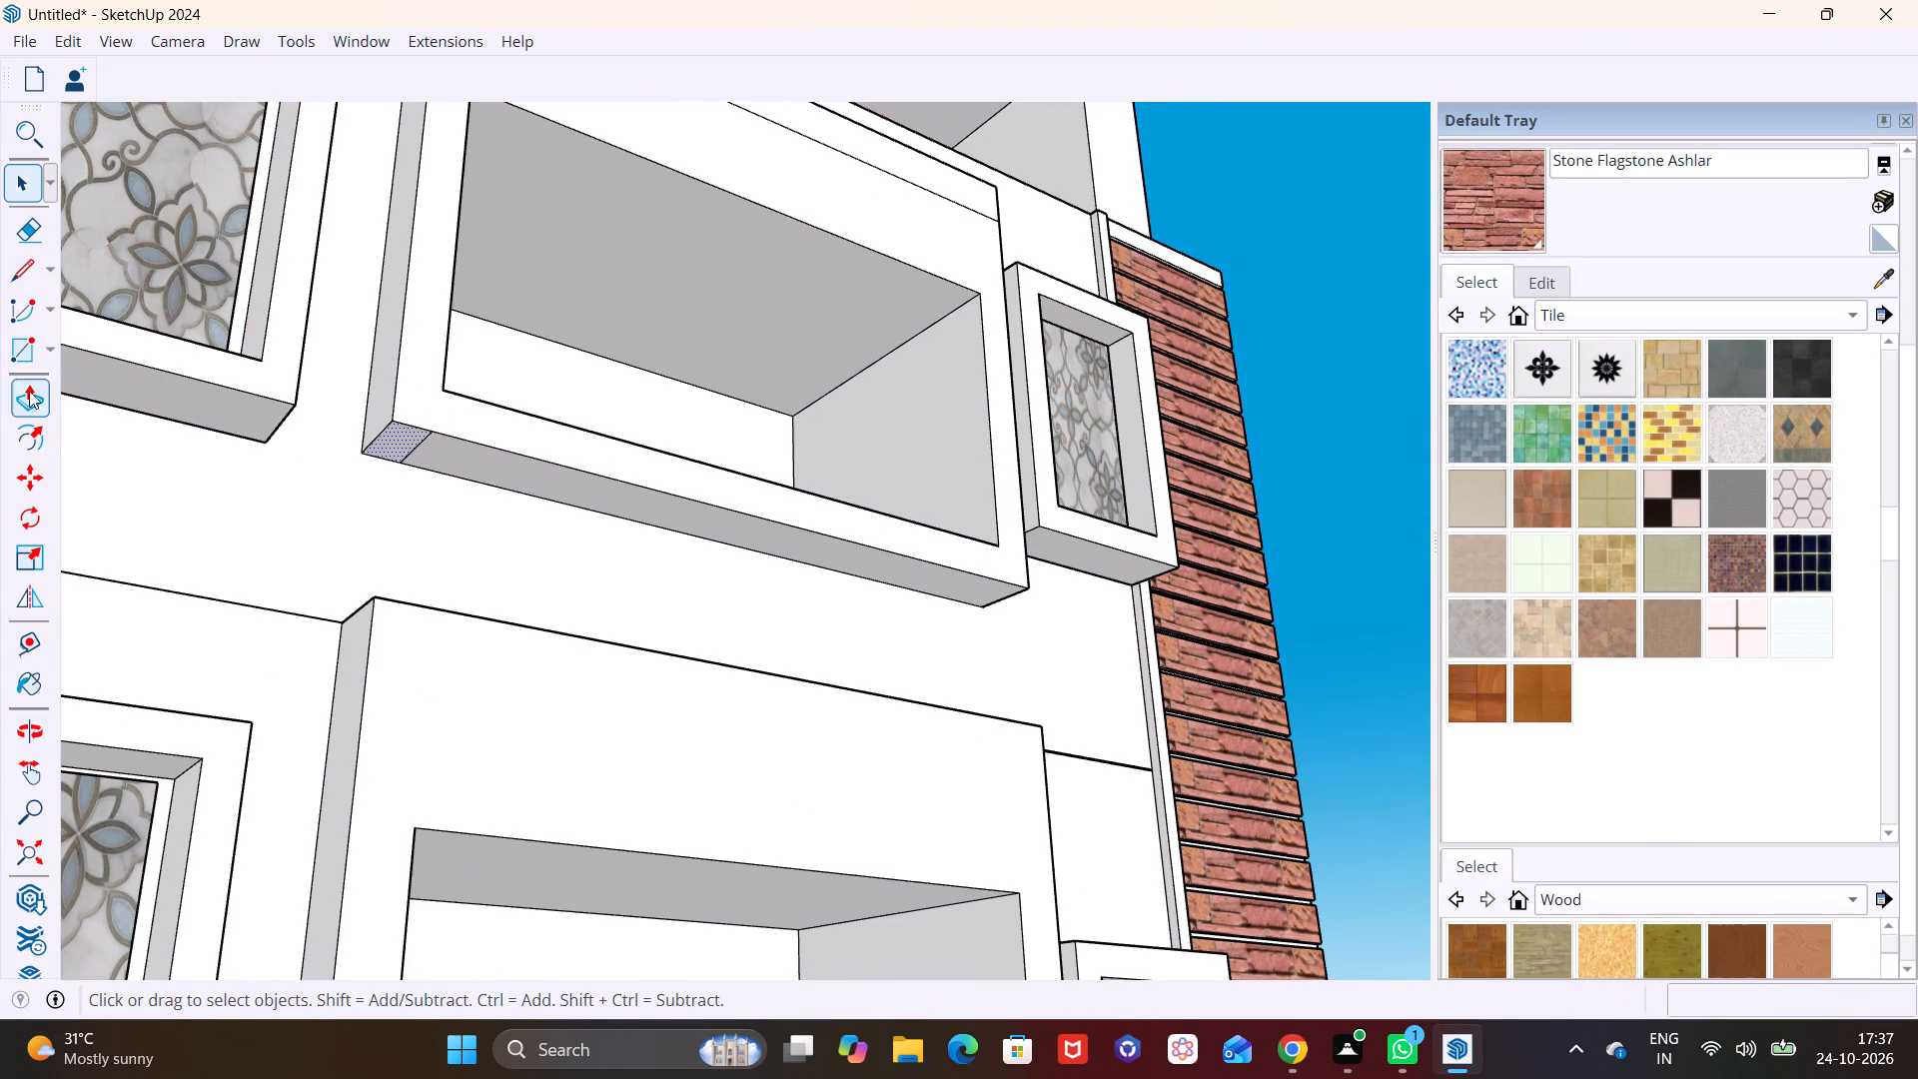
{"action": "left_click", "coordinate": [28, 385]}
{"action": "left_click", "coordinate": [393, 436]}
{"action": "left_click", "coordinate": [398, 619]}
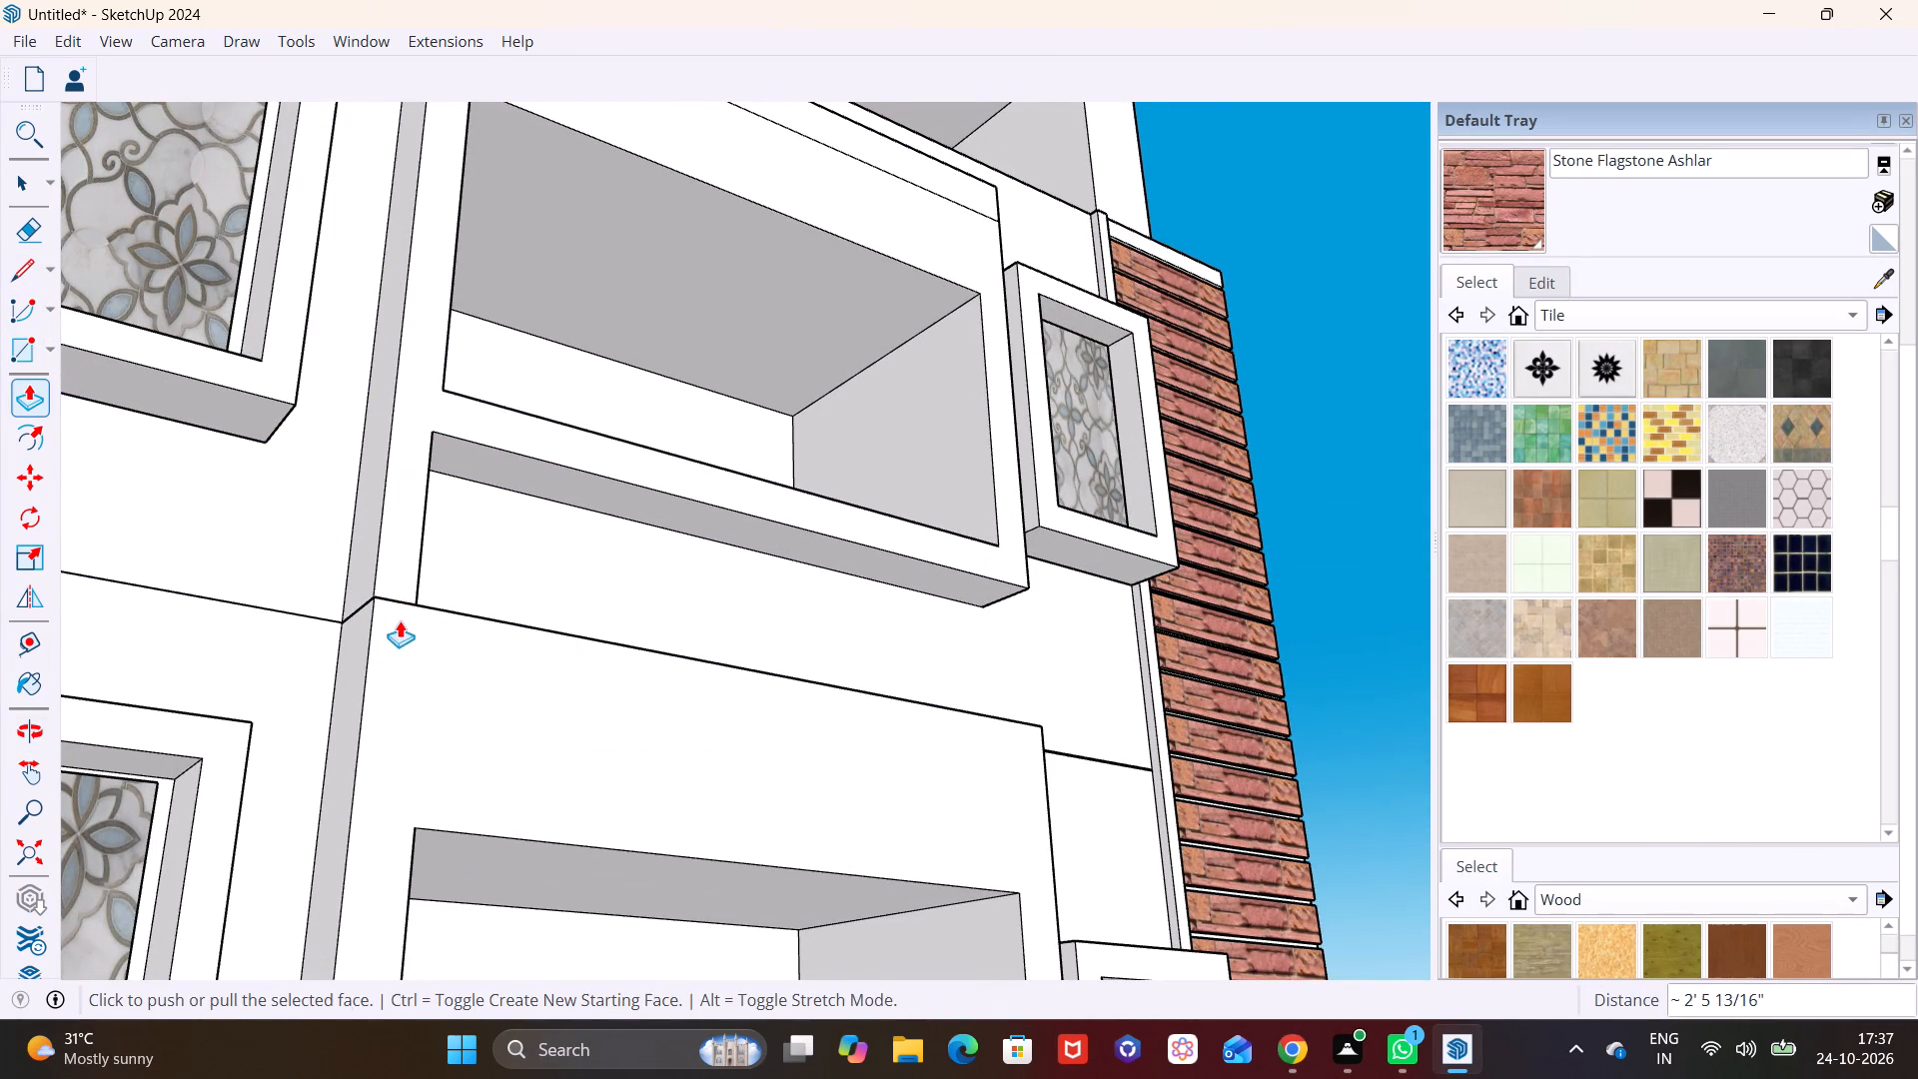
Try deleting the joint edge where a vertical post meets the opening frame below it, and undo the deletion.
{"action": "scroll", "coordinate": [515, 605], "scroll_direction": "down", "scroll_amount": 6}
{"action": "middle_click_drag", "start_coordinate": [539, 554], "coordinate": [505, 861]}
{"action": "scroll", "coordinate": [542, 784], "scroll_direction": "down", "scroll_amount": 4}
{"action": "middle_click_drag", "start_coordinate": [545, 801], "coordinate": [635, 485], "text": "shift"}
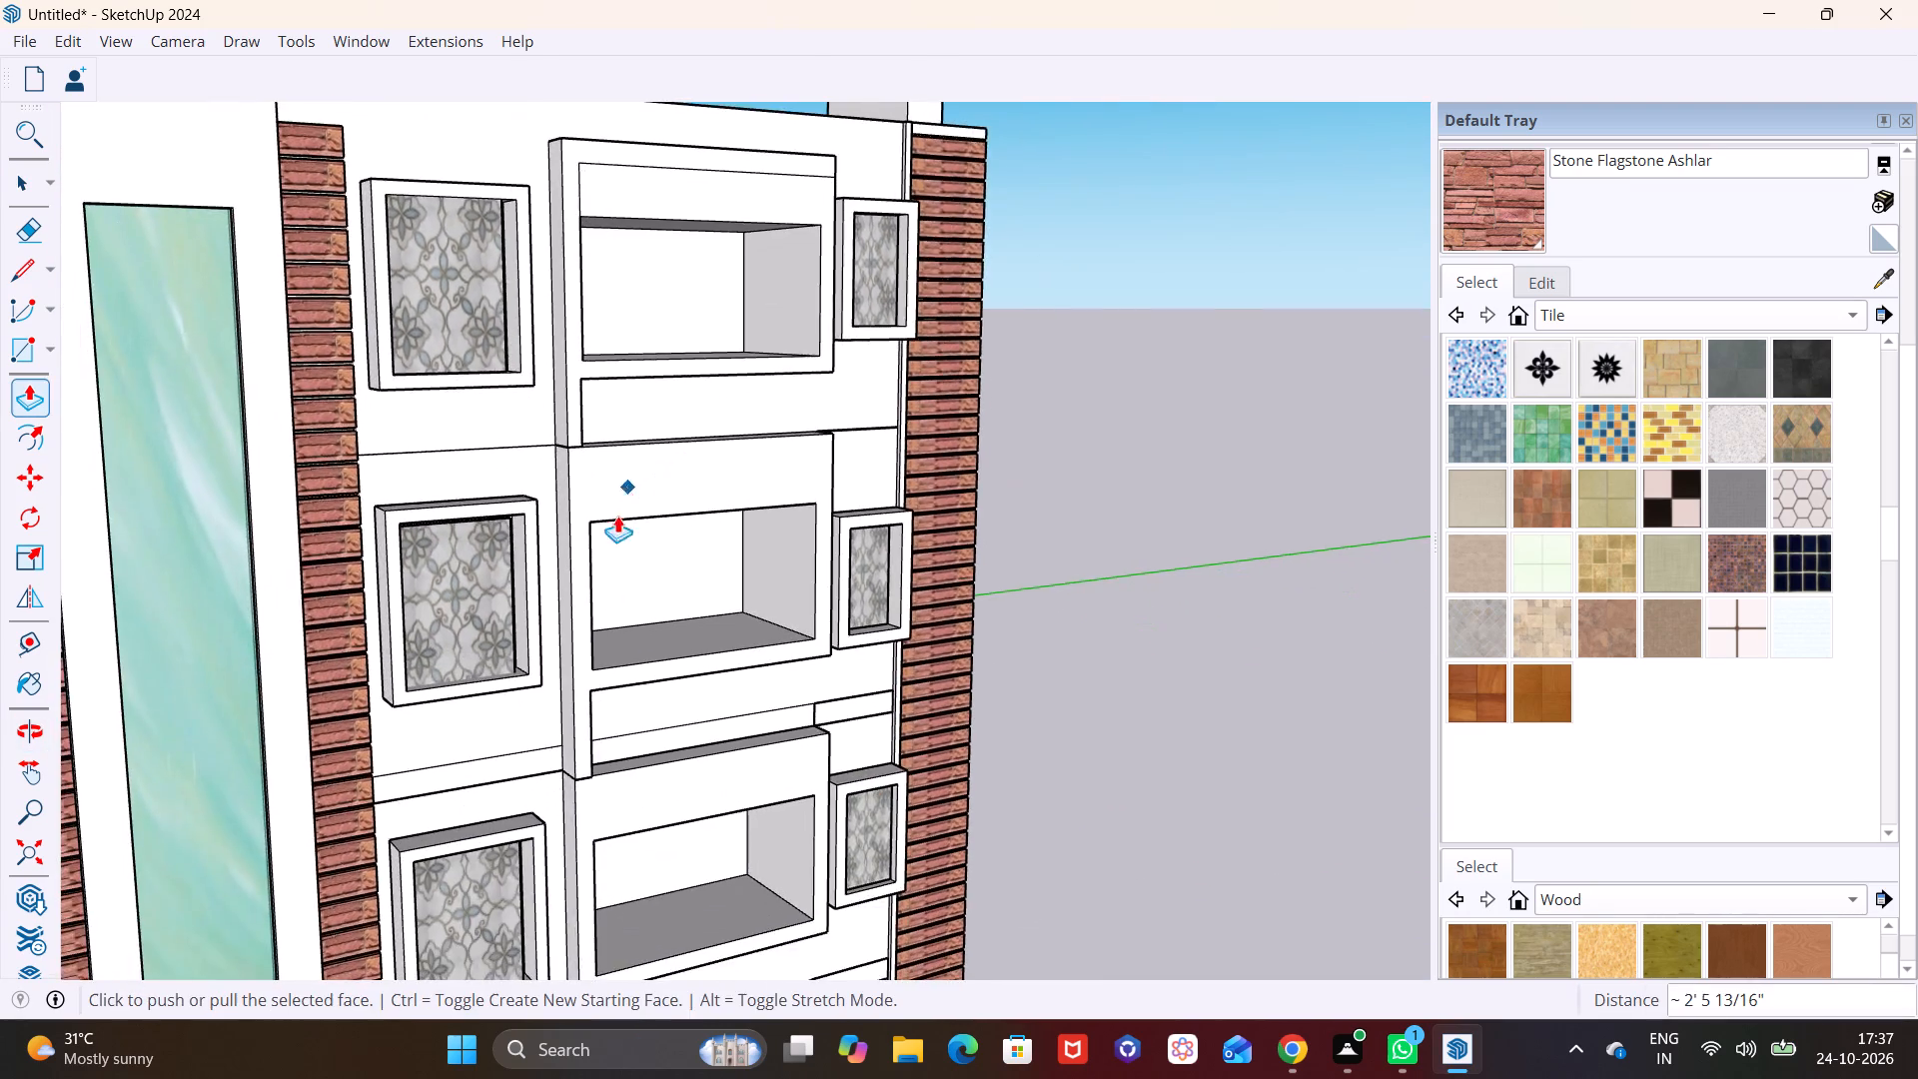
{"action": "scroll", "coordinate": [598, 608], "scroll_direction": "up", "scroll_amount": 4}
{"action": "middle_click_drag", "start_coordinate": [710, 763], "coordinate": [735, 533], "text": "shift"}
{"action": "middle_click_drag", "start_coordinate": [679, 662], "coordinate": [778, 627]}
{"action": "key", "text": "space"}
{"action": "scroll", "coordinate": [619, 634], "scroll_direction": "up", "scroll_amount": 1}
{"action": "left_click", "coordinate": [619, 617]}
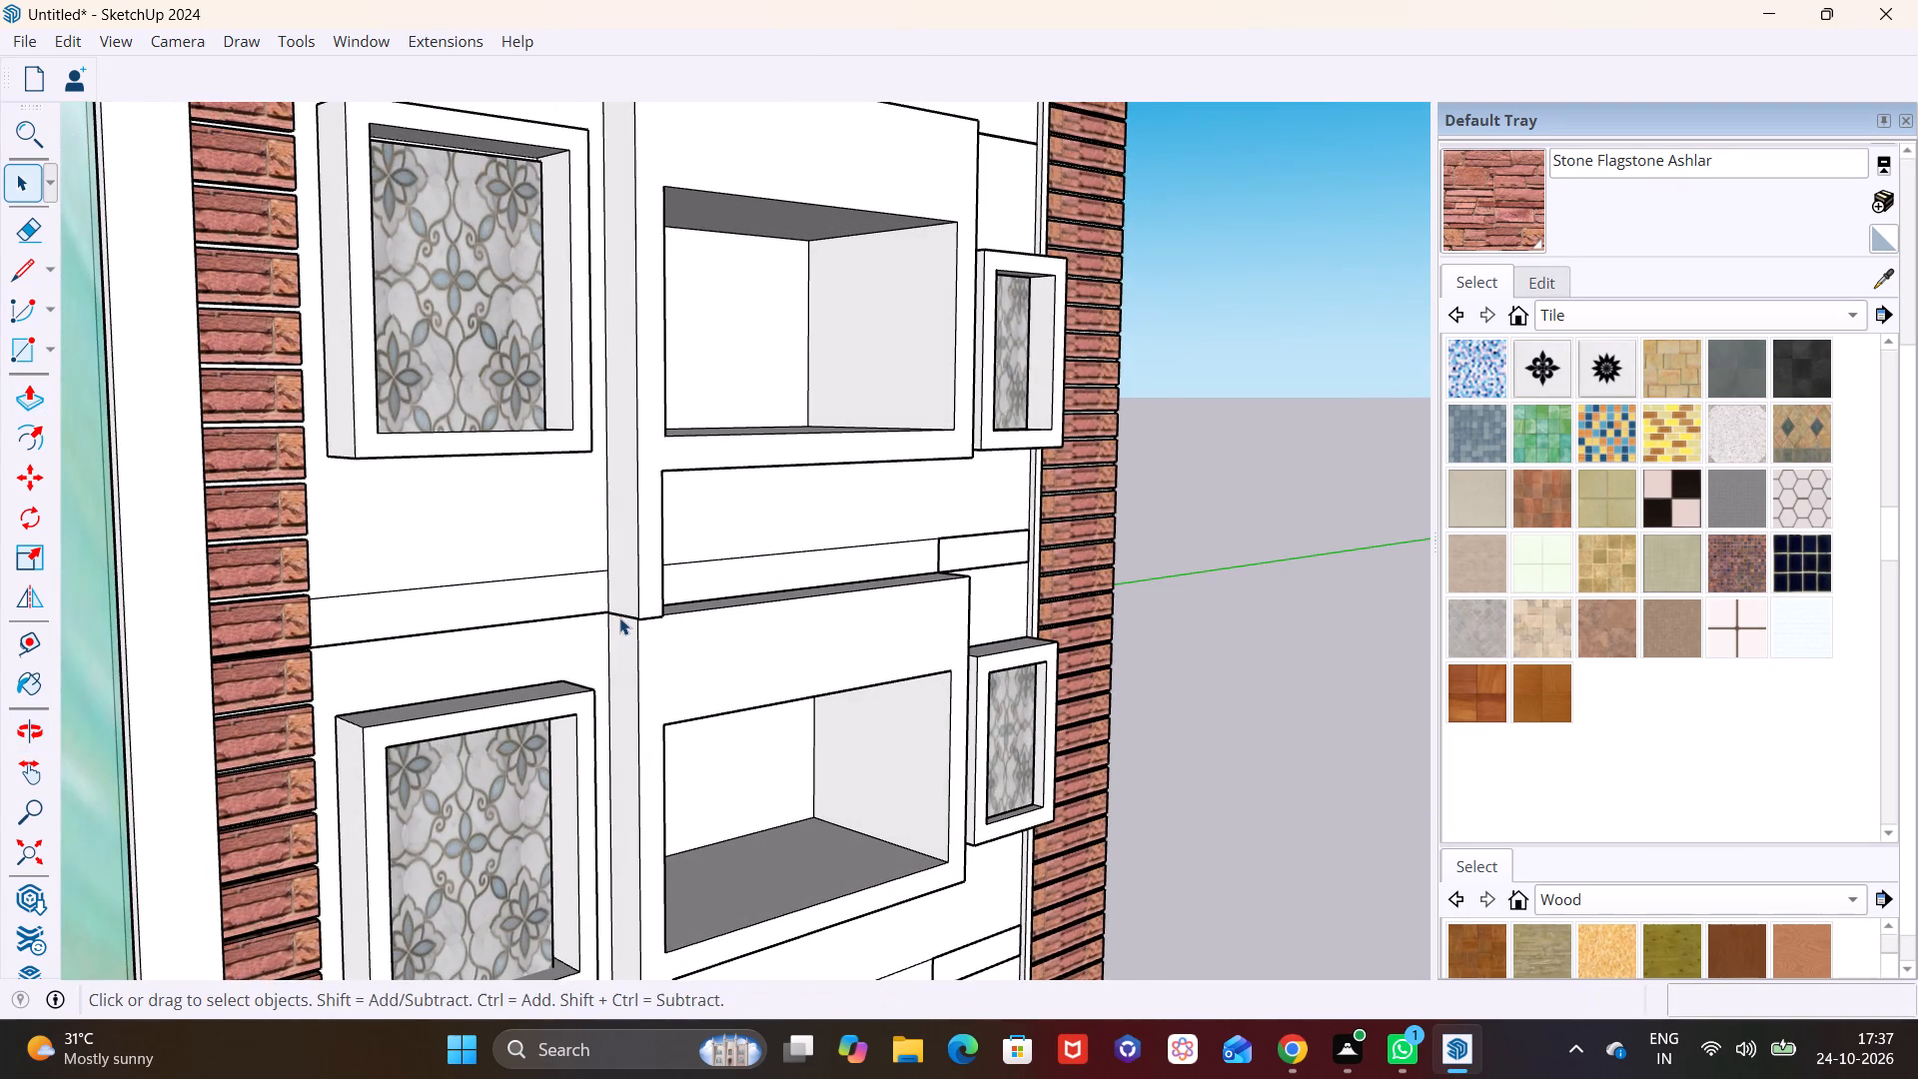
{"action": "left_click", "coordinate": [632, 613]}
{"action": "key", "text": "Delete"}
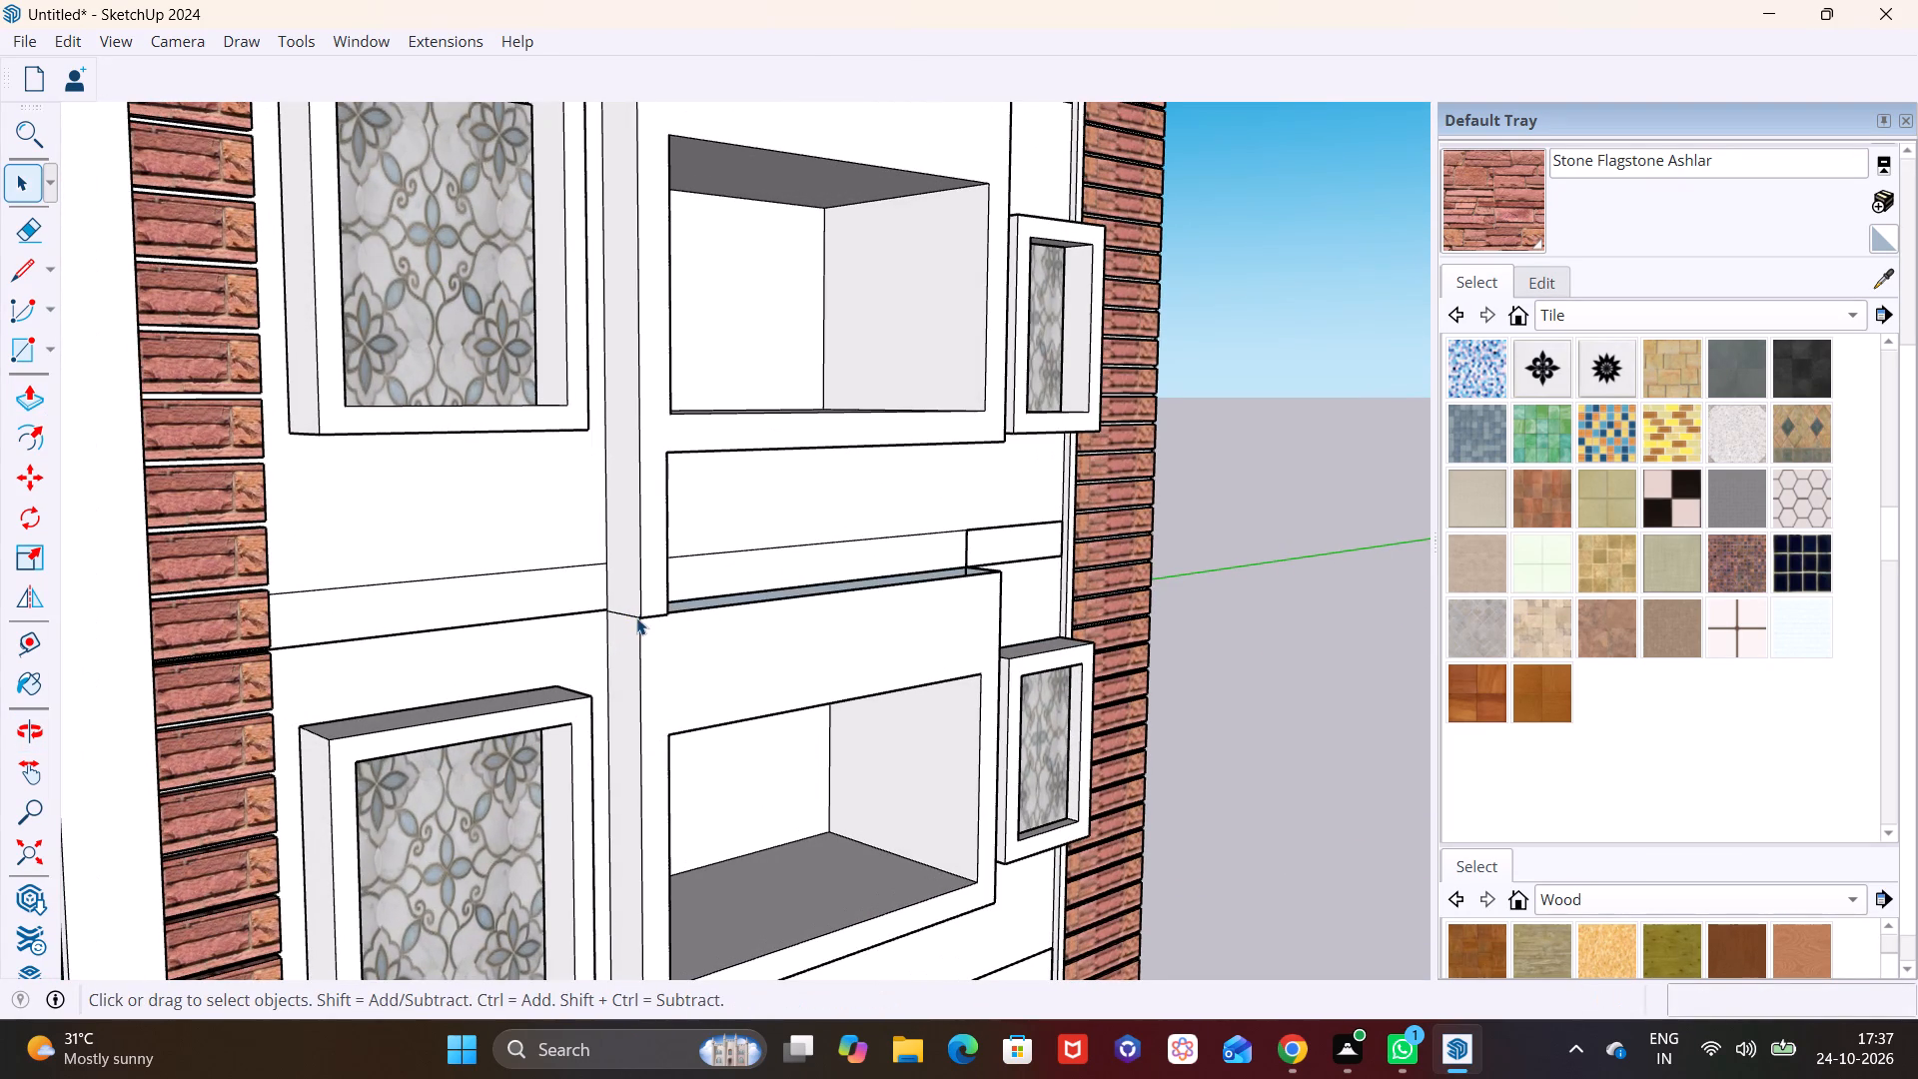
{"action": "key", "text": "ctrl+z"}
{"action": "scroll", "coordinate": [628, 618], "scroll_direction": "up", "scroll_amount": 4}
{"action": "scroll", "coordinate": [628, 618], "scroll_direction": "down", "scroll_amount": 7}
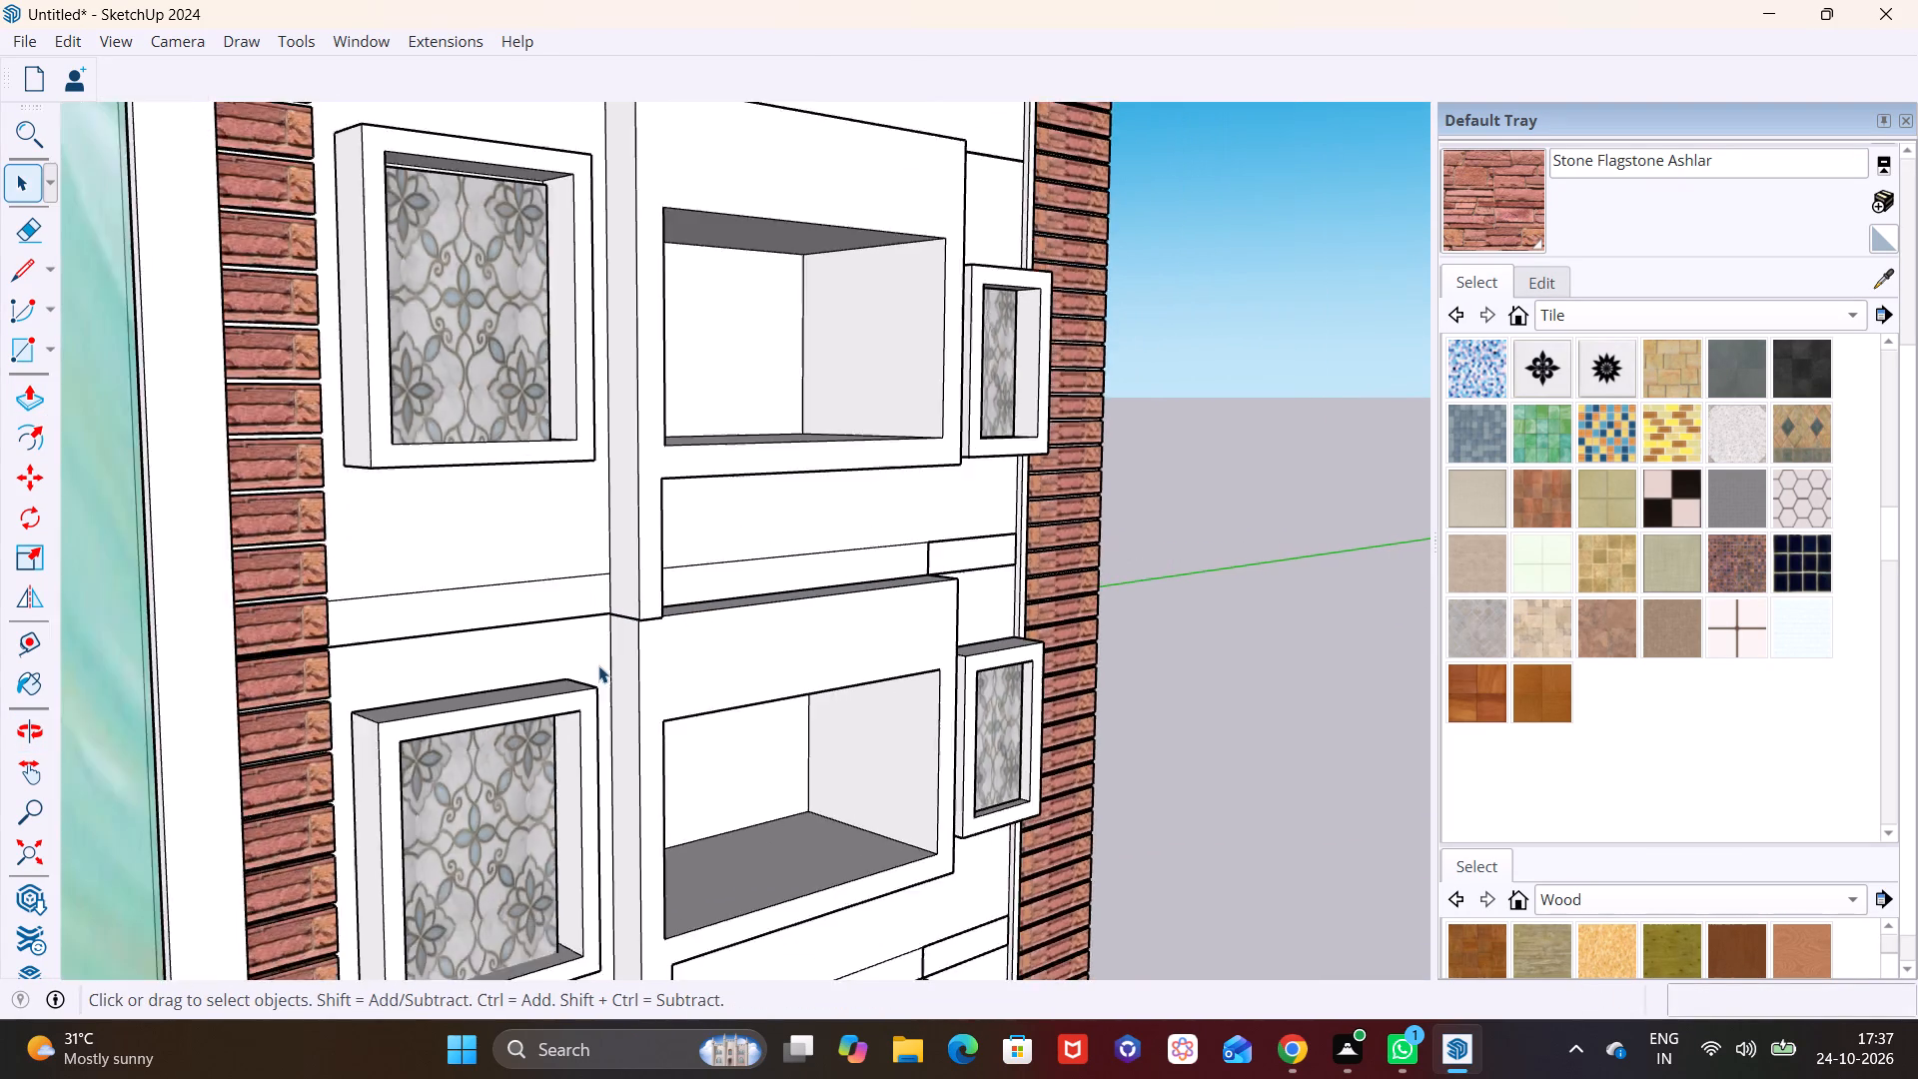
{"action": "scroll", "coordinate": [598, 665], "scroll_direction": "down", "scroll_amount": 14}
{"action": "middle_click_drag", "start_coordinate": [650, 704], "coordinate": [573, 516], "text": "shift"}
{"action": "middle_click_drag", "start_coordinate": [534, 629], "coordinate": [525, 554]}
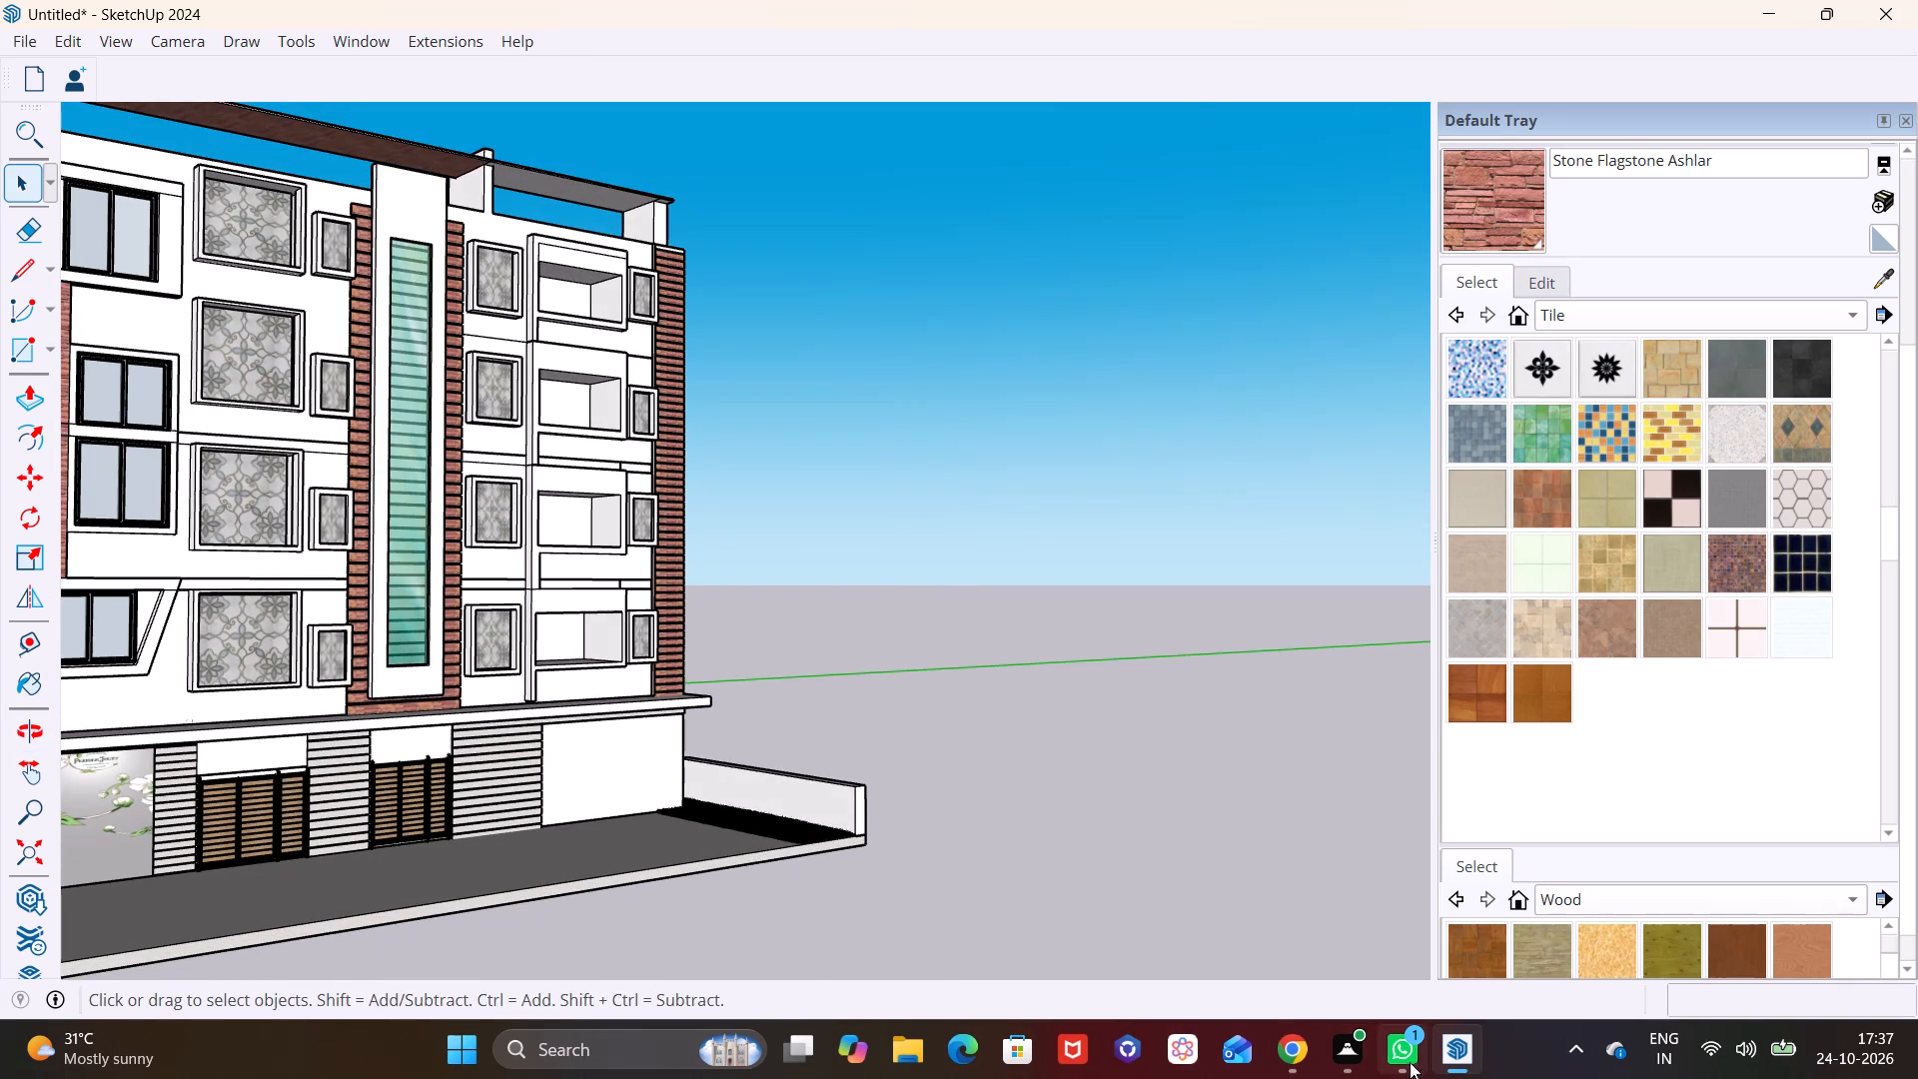
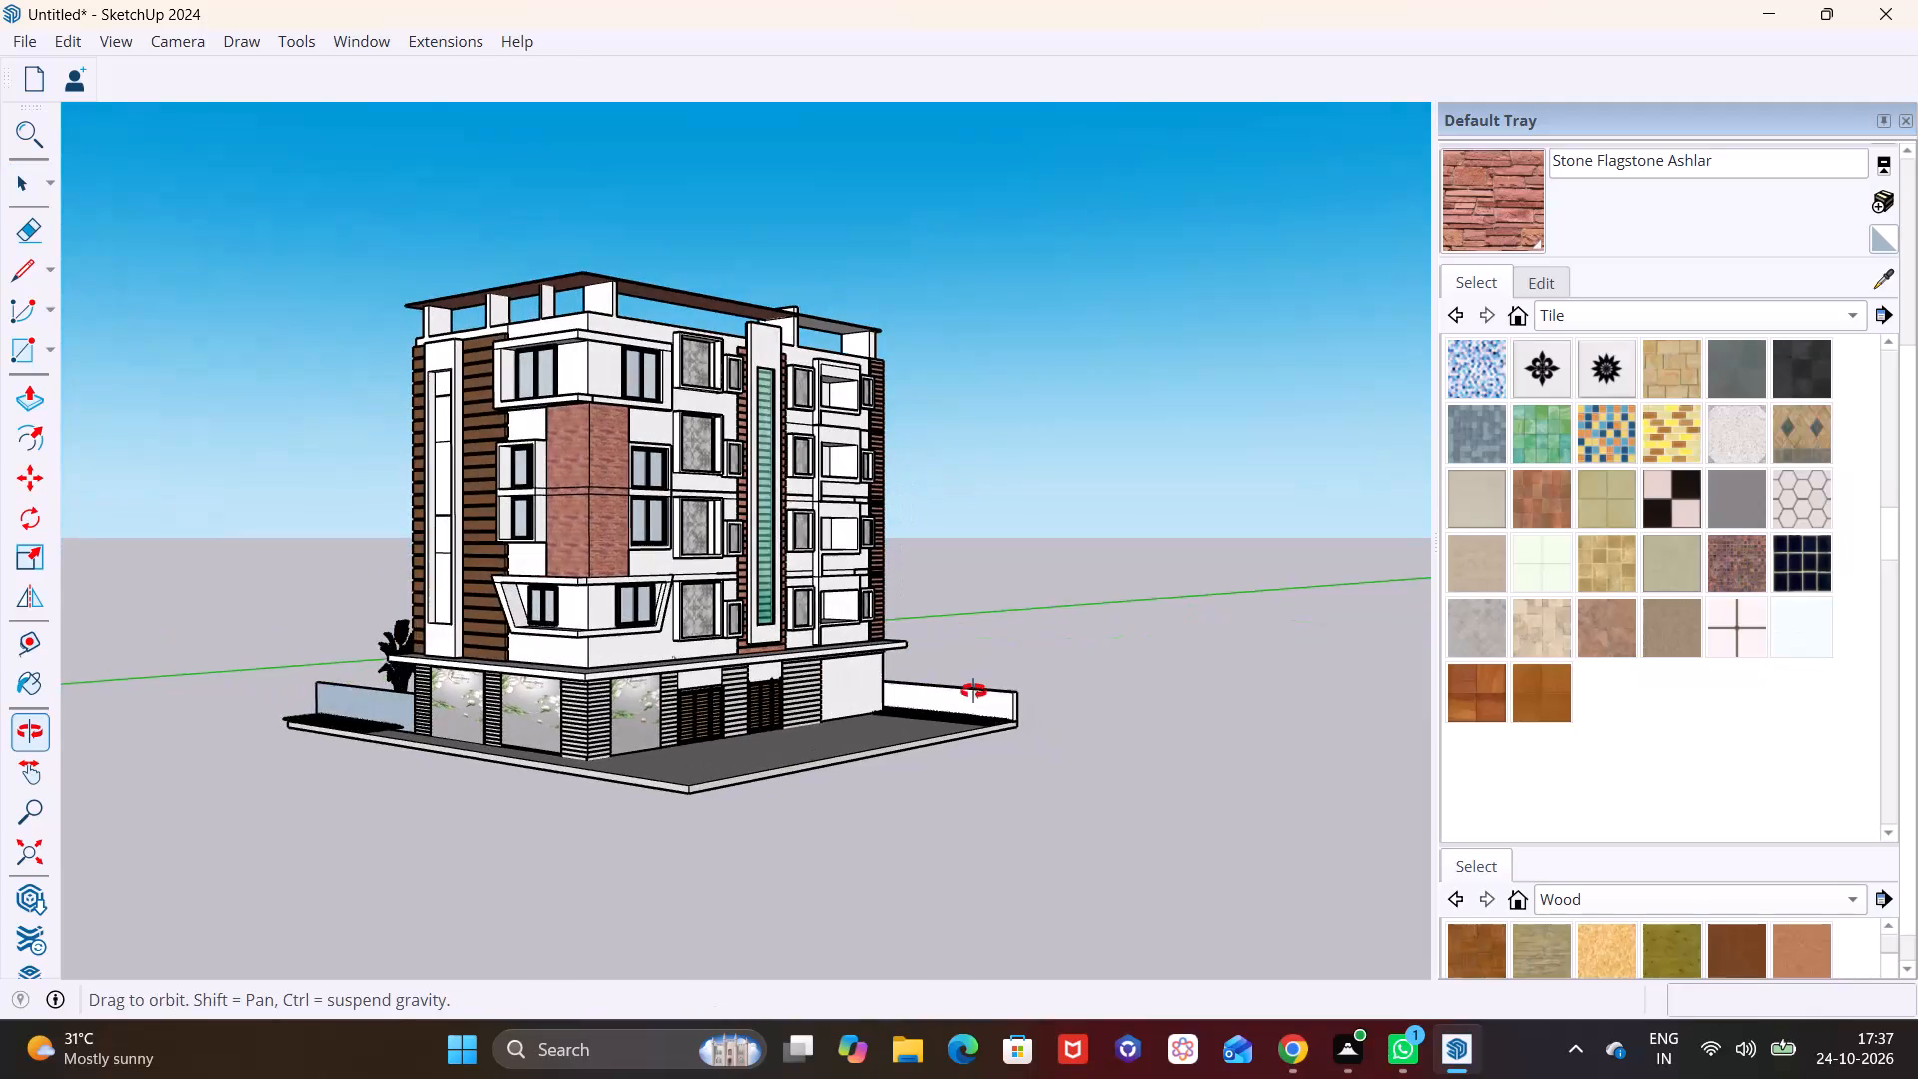
Split off the outer underside corner of the lowest large patterned-panel frame with a line and pull it down 2' 5 7/8".
{"action": "middle_click_drag", "start_coordinate": [758, 580], "coordinate": [770, 669], "text": "shift"}
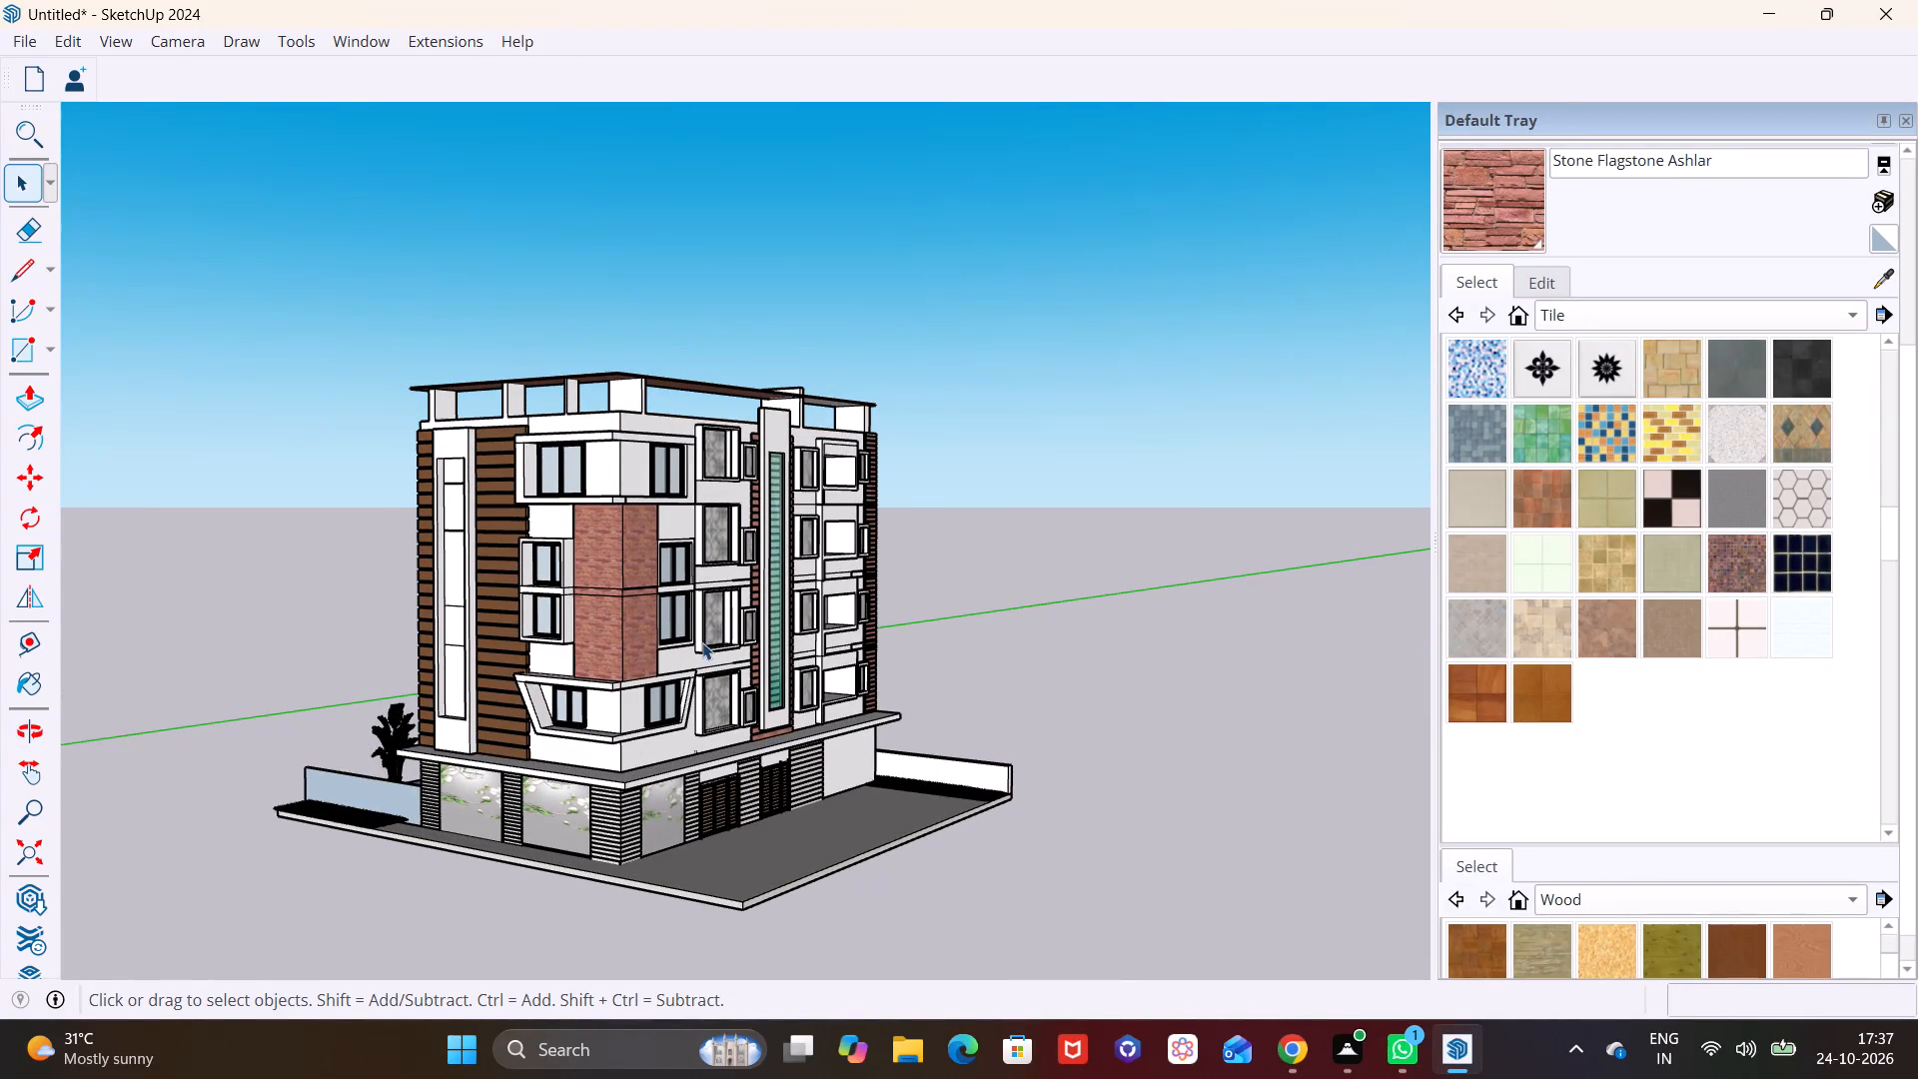
{"action": "scroll", "coordinate": [691, 623], "scroll_direction": "up", "scroll_amount": 4}
{"action": "scroll", "coordinate": [647, 725], "scroll_direction": "up", "scroll_amount": 5}
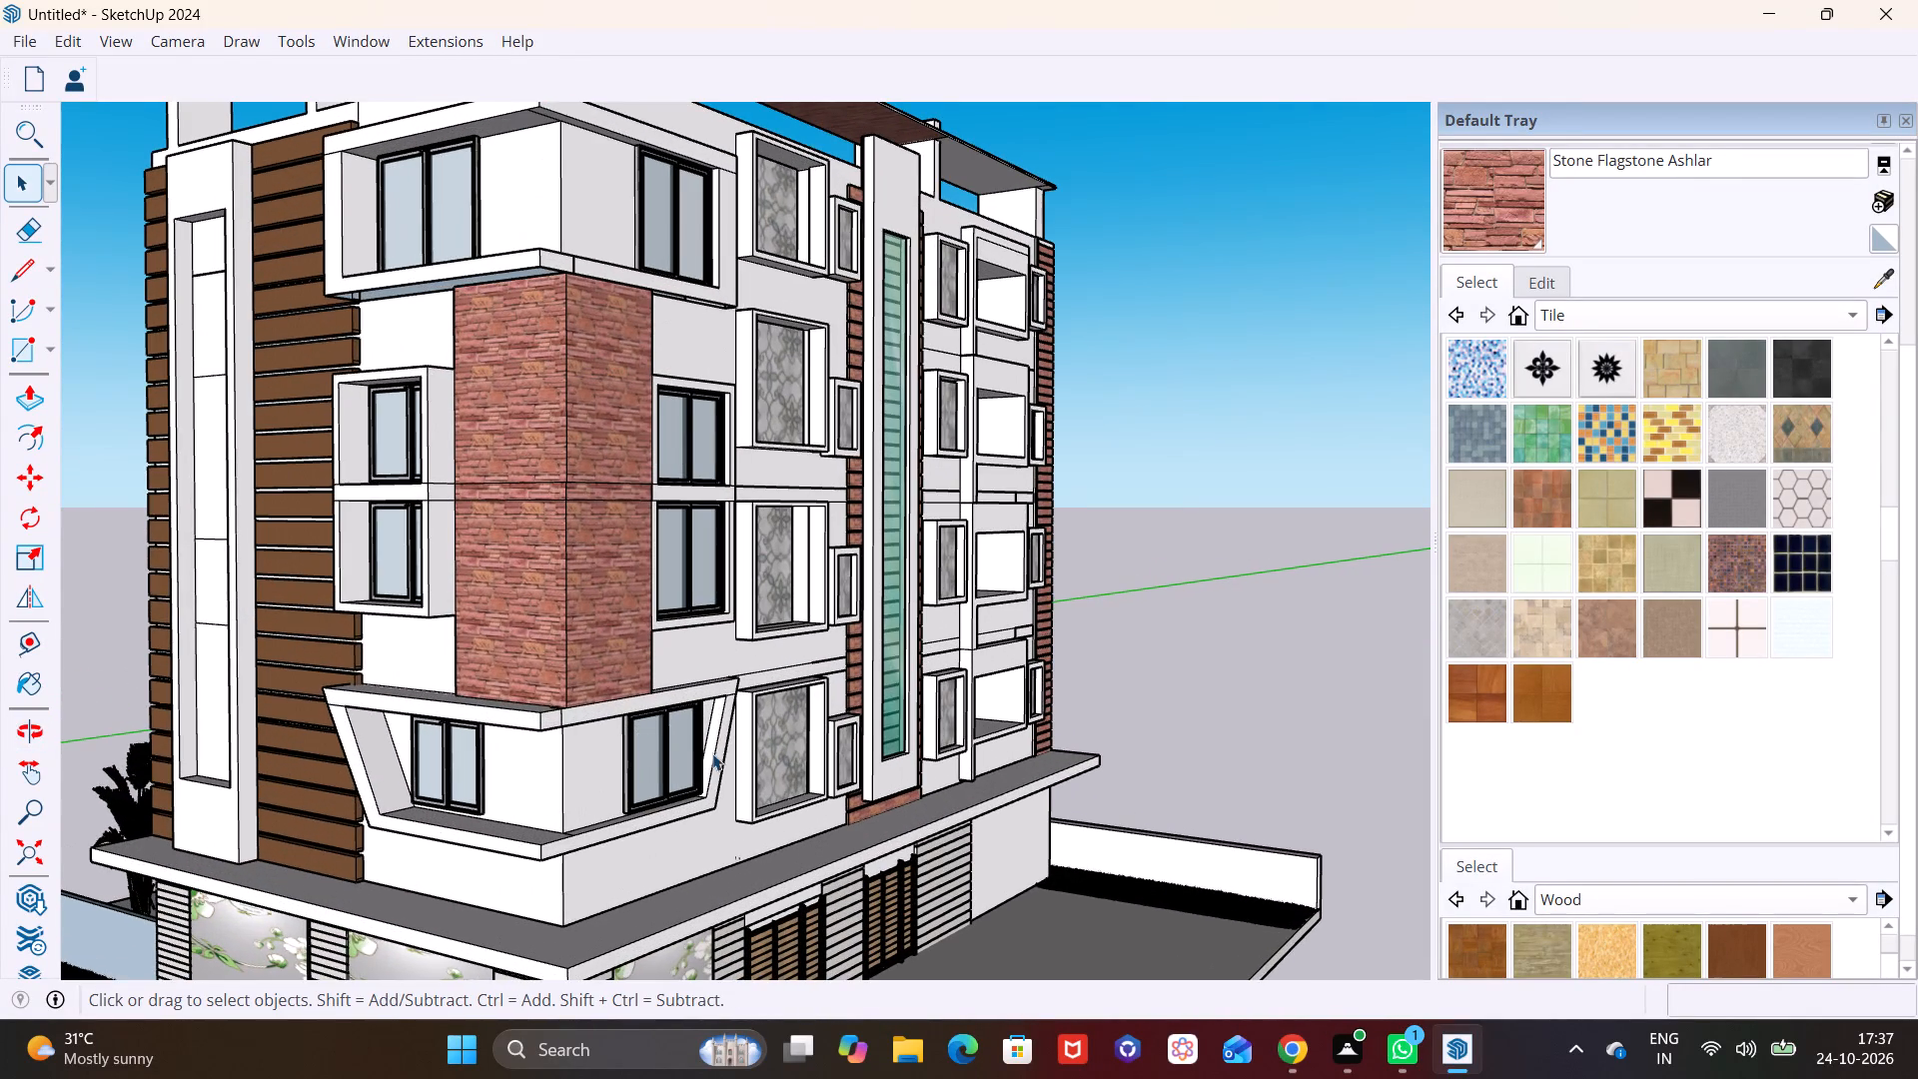
{"action": "middle_click_drag", "start_coordinate": [704, 753], "coordinate": [625, 582], "text": "shift"}
{"action": "middle_click_drag", "start_coordinate": [669, 661], "coordinate": [519, 648]}
{"action": "scroll", "coordinate": [739, 657], "scroll_direction": "up", "scroll_amount": 3}
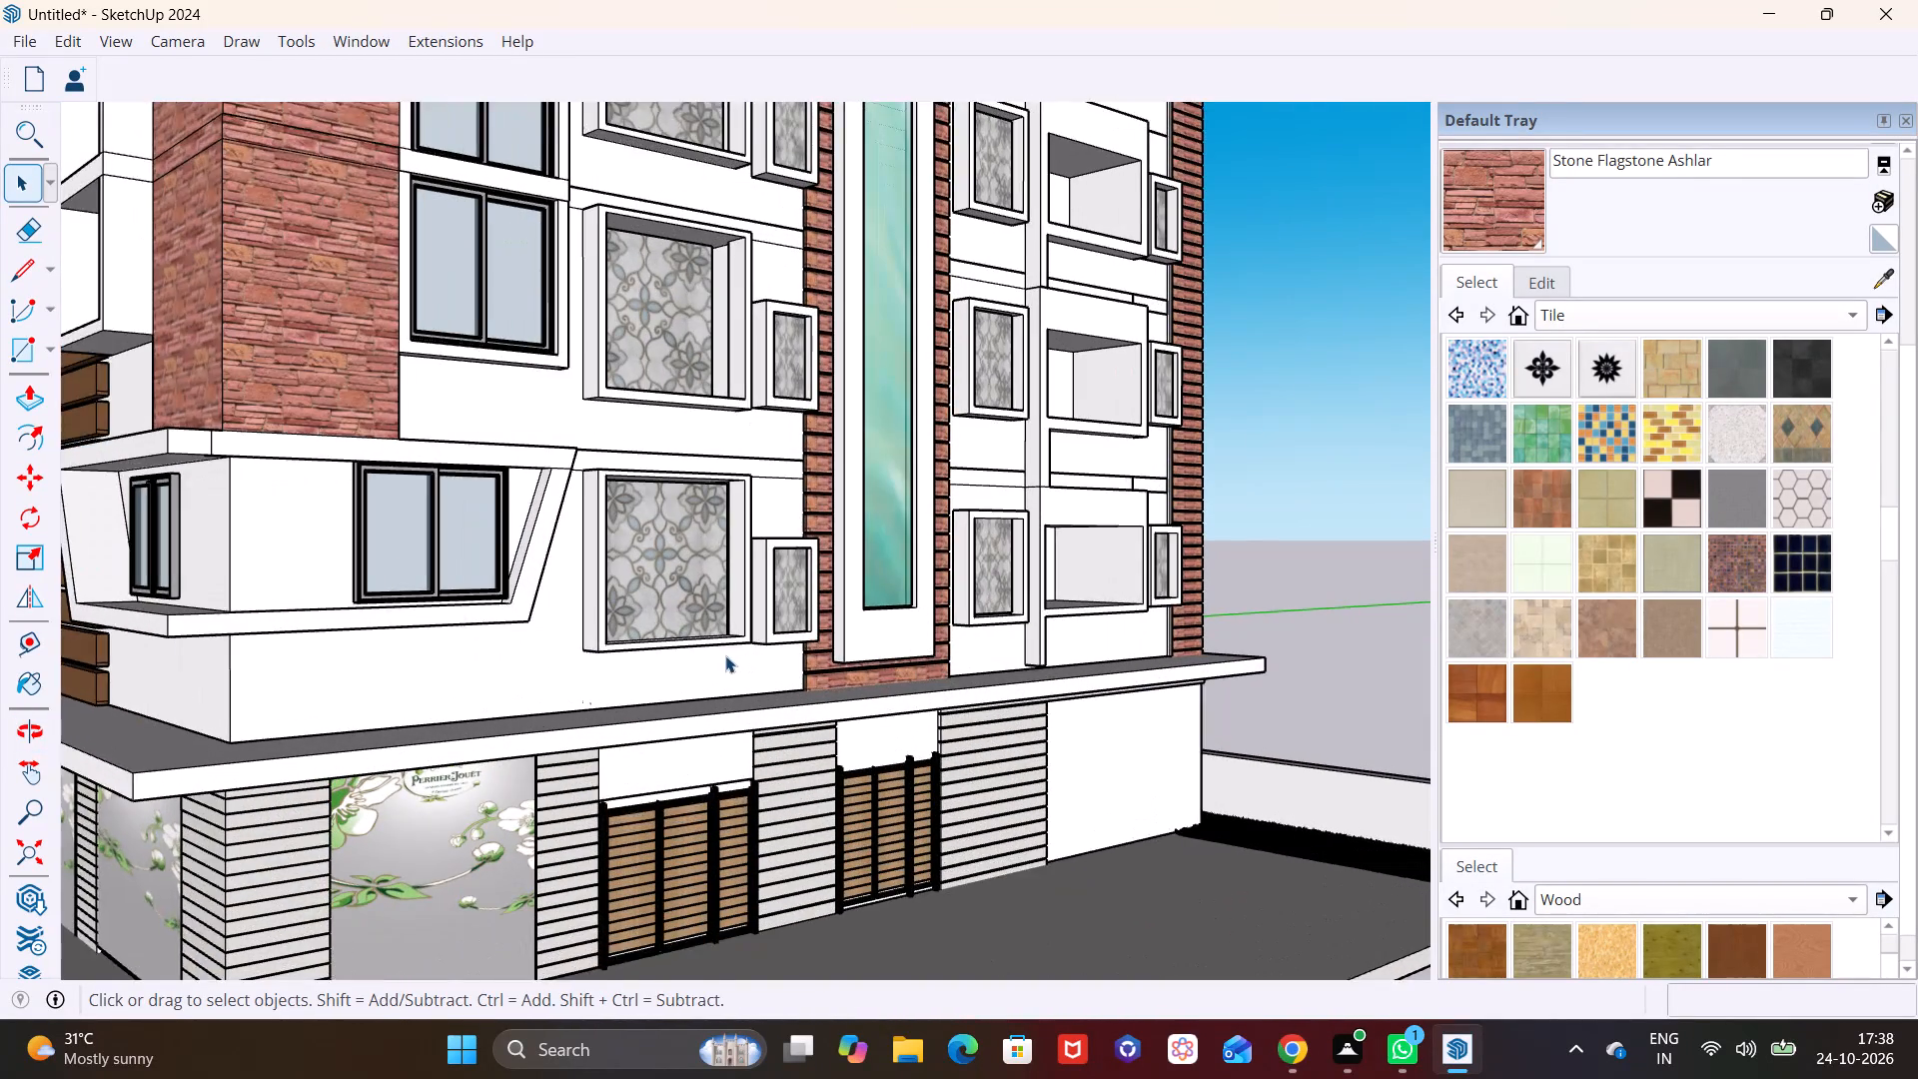
{"action": "scroll", "coordinate": [725, 655], "scroll_direction": "up", "scroll_amount": 1}
{"action": "middle_click_drag", "start_coordinate": [704, 645], "coordinate": [777, 683], "text": "shift"}
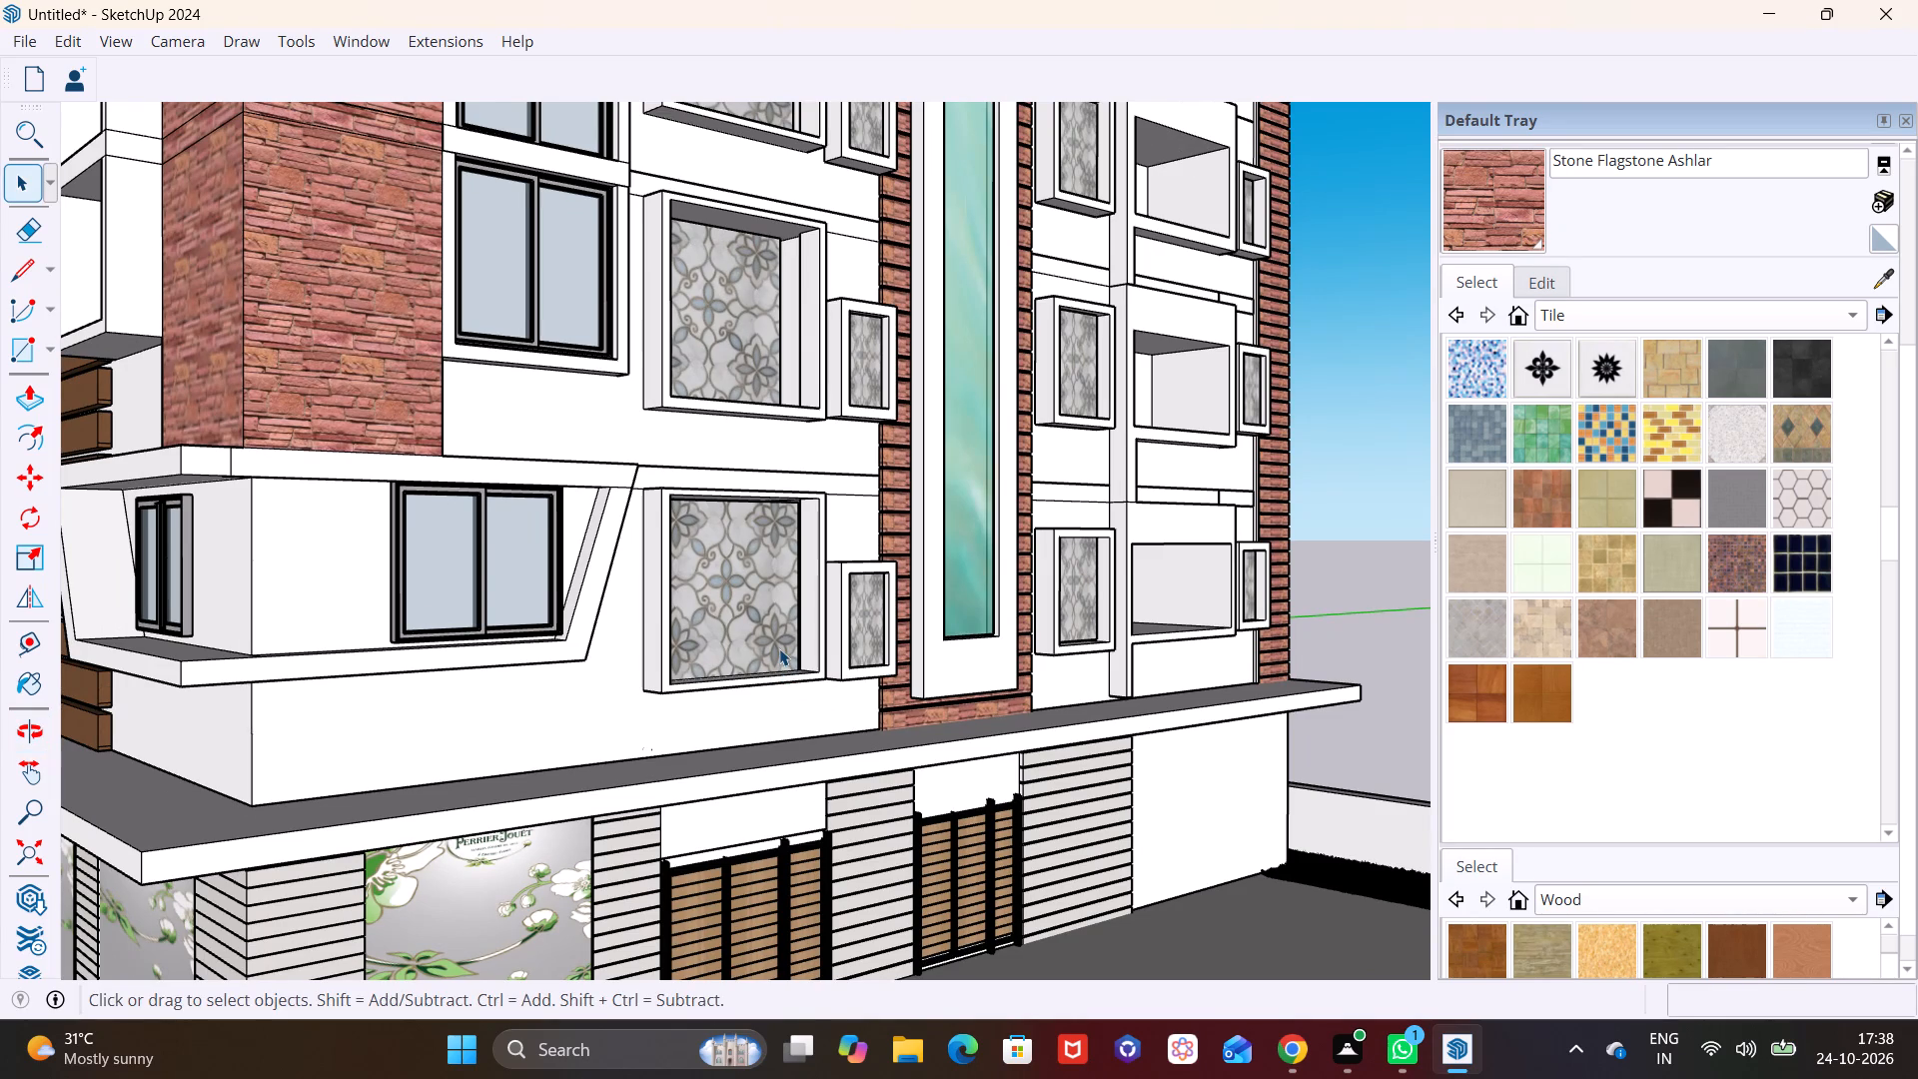
{"action": "middle_click_drag", "start_coordinate": [780, 640], "coordinate": [708, 625]}
{"action": "middle_click_drag", "start_coordinate": [753, 622], "coordinate": [753, 509], "text": "shift"}
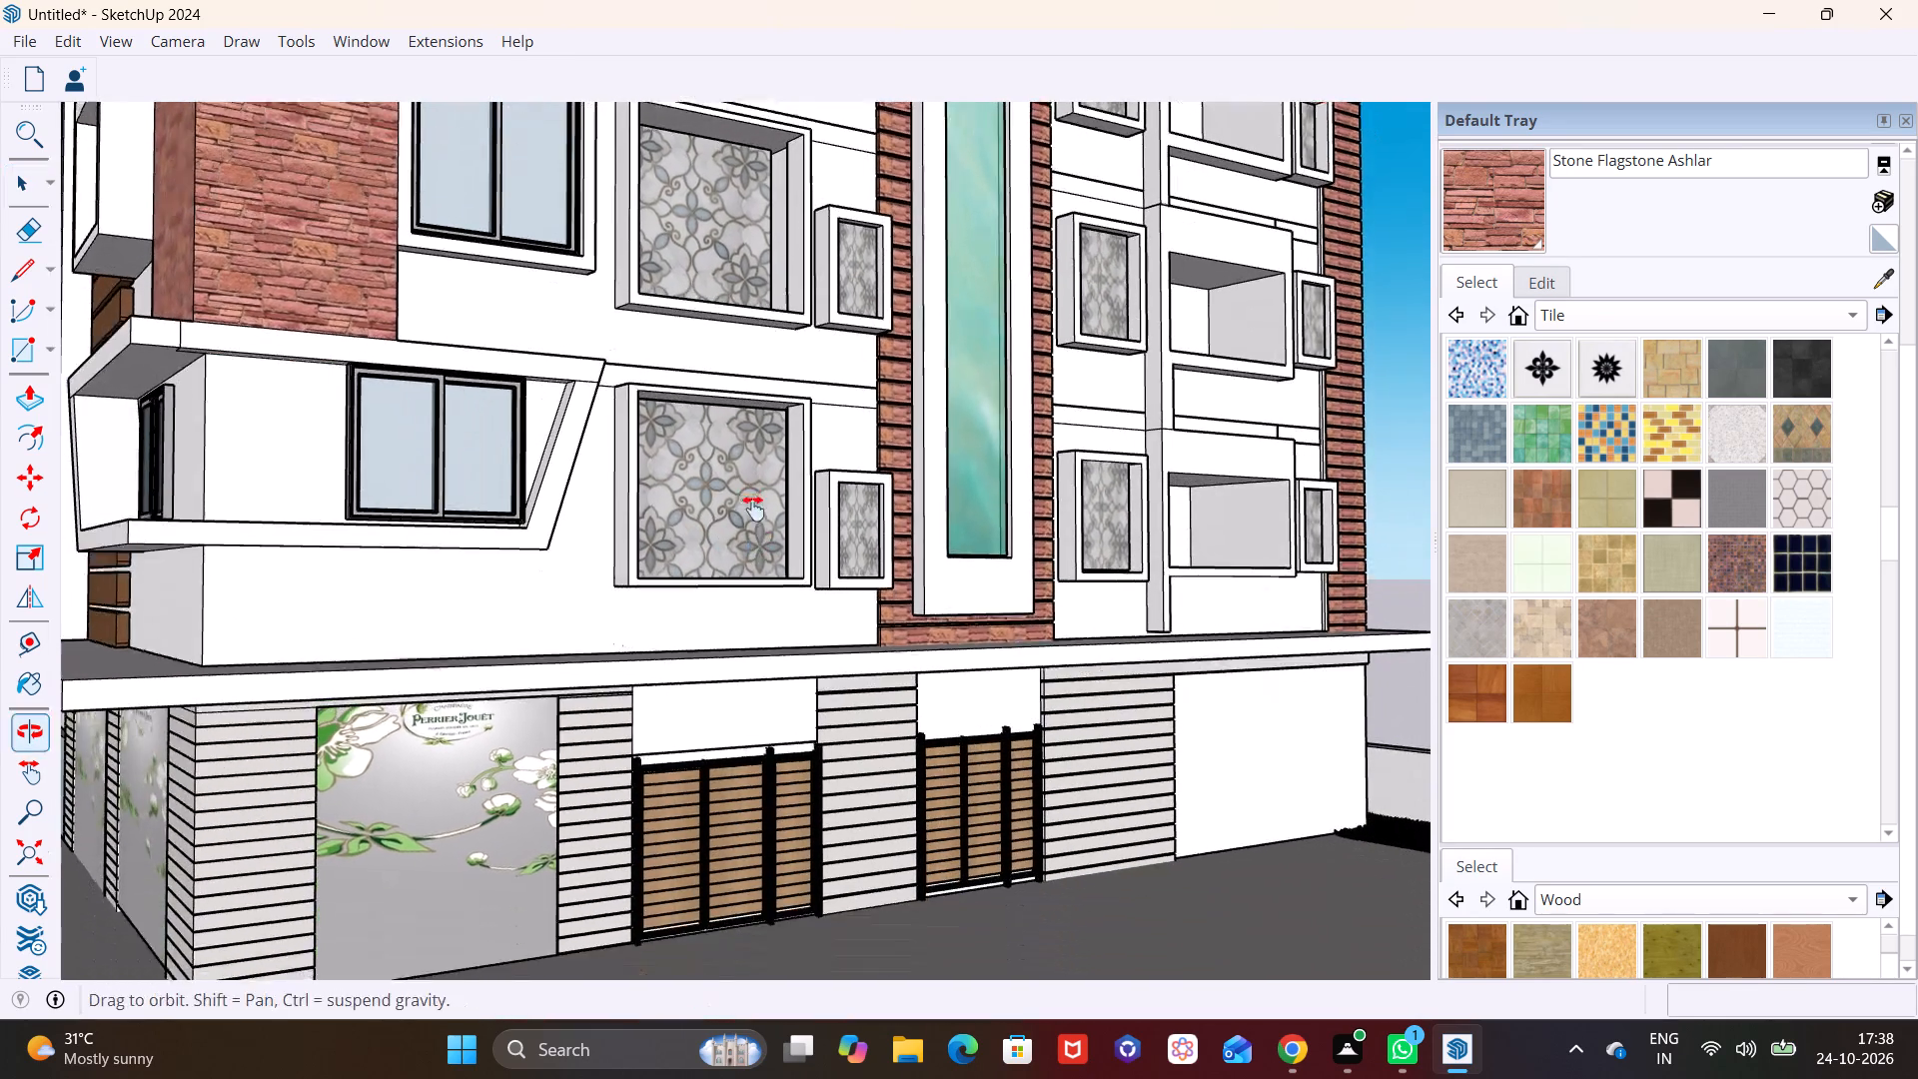
{"action": "middle_click_drag", "start_coordinate": [753, 509], "coordinate": [753, 505], "text": "shift"}
{"action": "scroll", "coordinate": [755, 507], "scroll_direction": "up", "scroll_amount": 3}
{"action": "middle_click_drag", "start_coordinate": [699, 542], "coordinate": [638, 370], "text": "shift"}
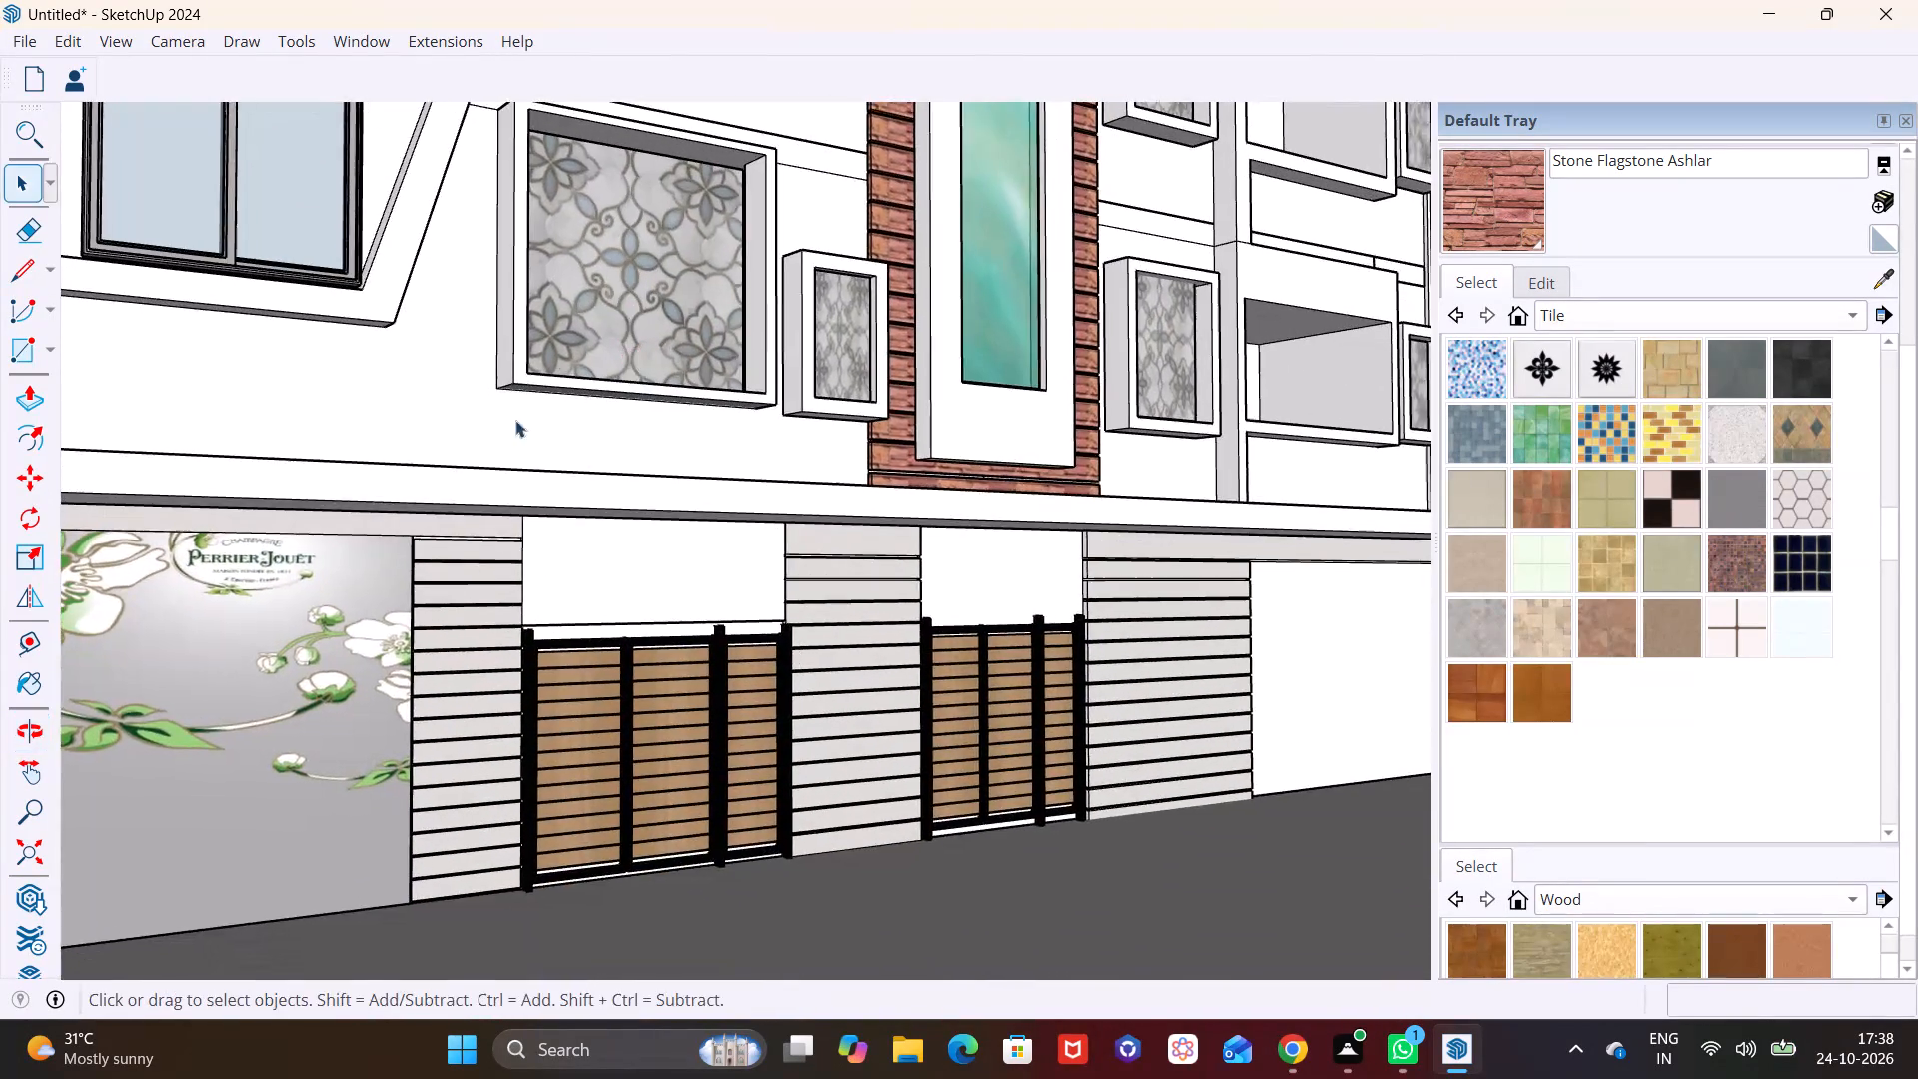
{"action": "scroll", "coordinate": [479, 424], "scroll_direction": "up", "scroll_amount": 8}
{"action": "middle_click_drag", "start_coordinate": [626, 412], "coordinate": [591, 318]}
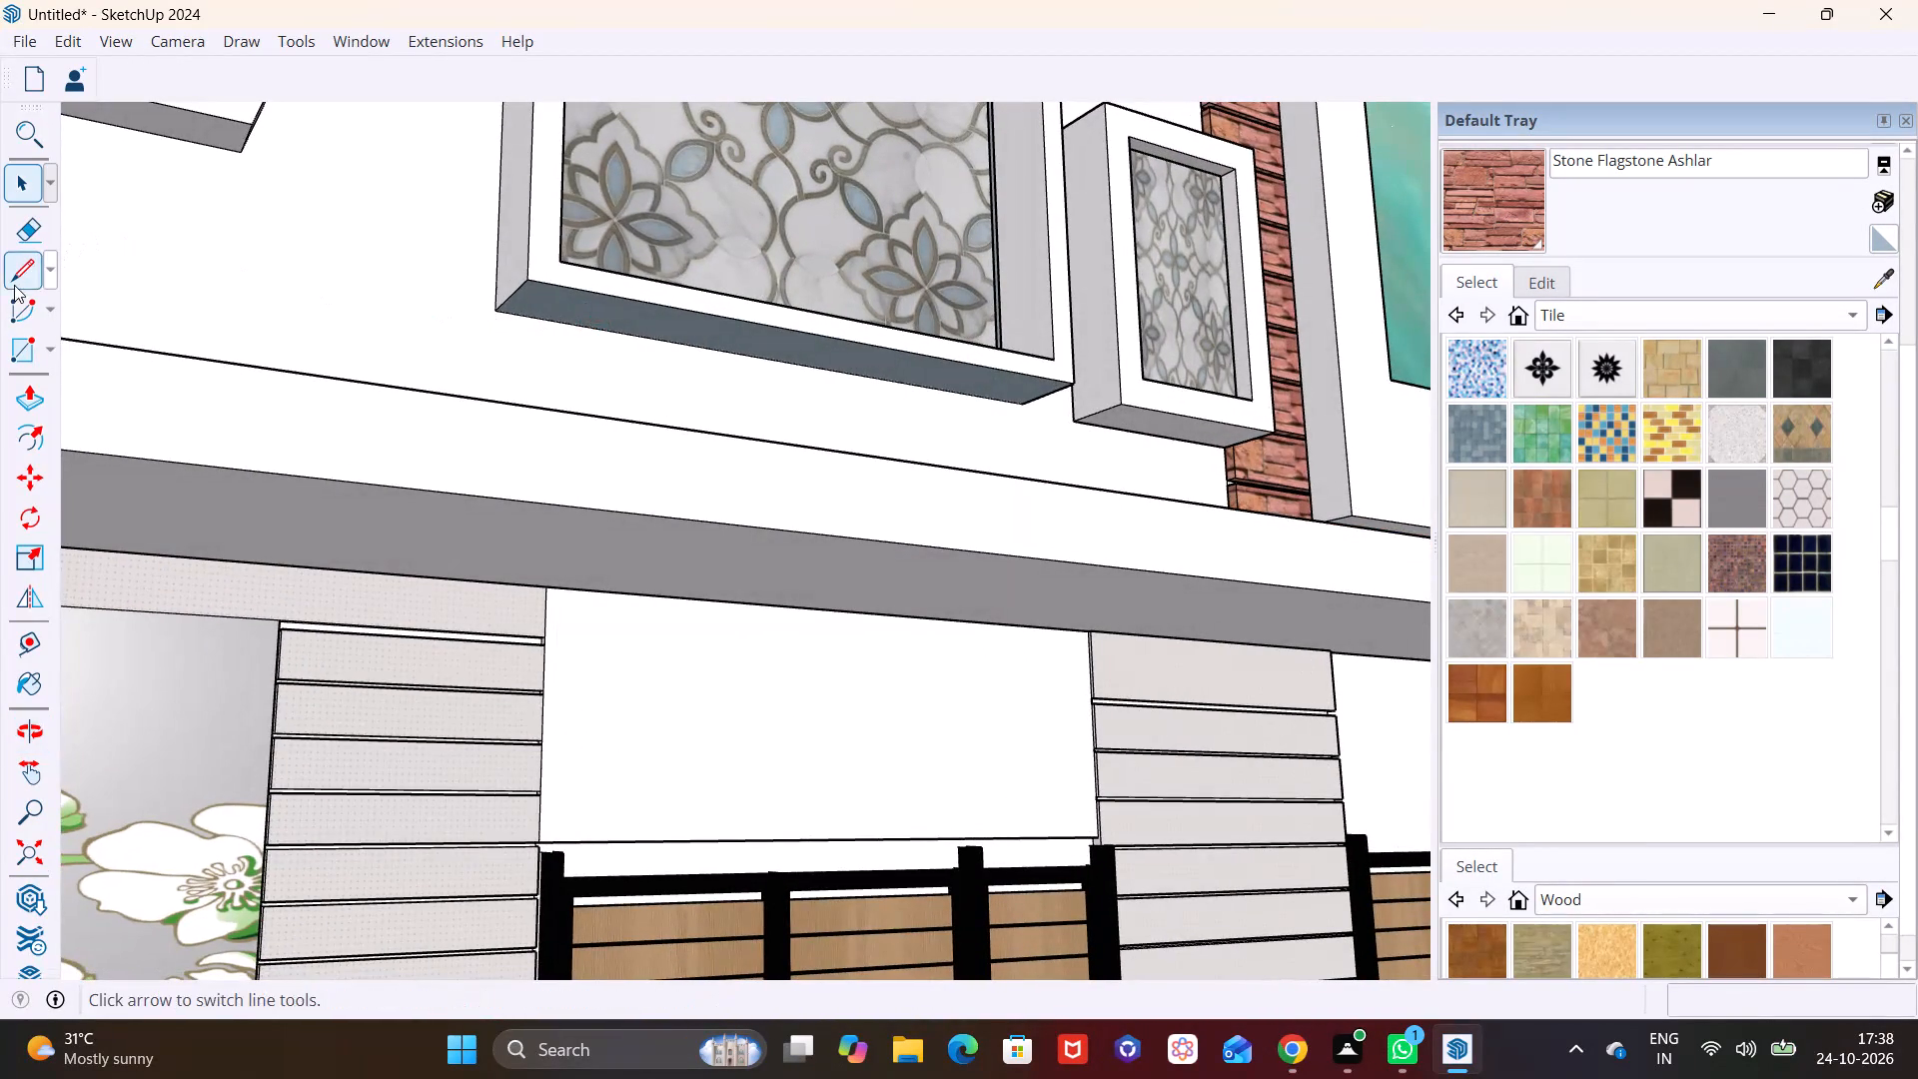
{"action": "left_click", "coordinate": [24, 278]}
{"action": "scroll", "coordinate": [512, 329], "scroll_direction": "up", "scroll_amount": 11}
{"action": "left_click", "coordinate": [584, 245]}
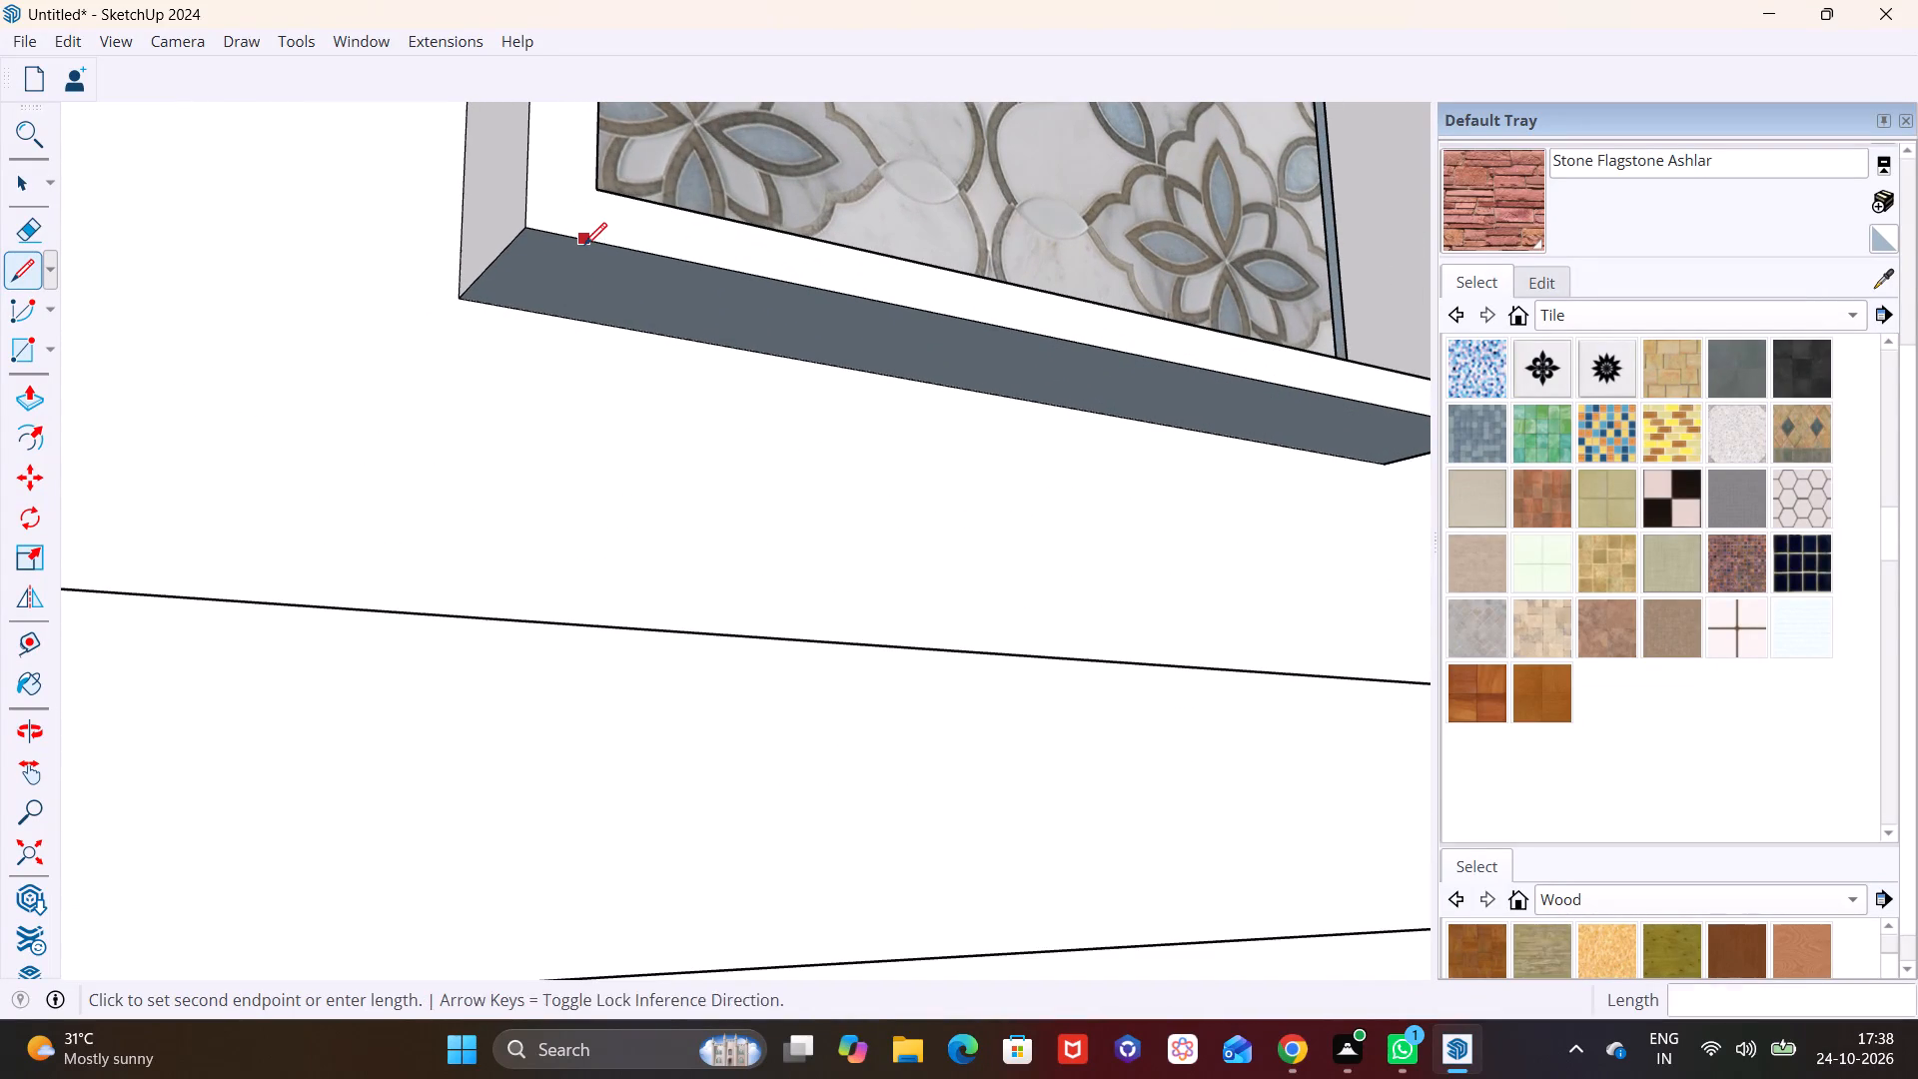
{"action": "left_click", "coordinate": [512, 317]}
{"action": "key", "text": "space"}
{"action": "left_click", "coordinate": [509, 278]}
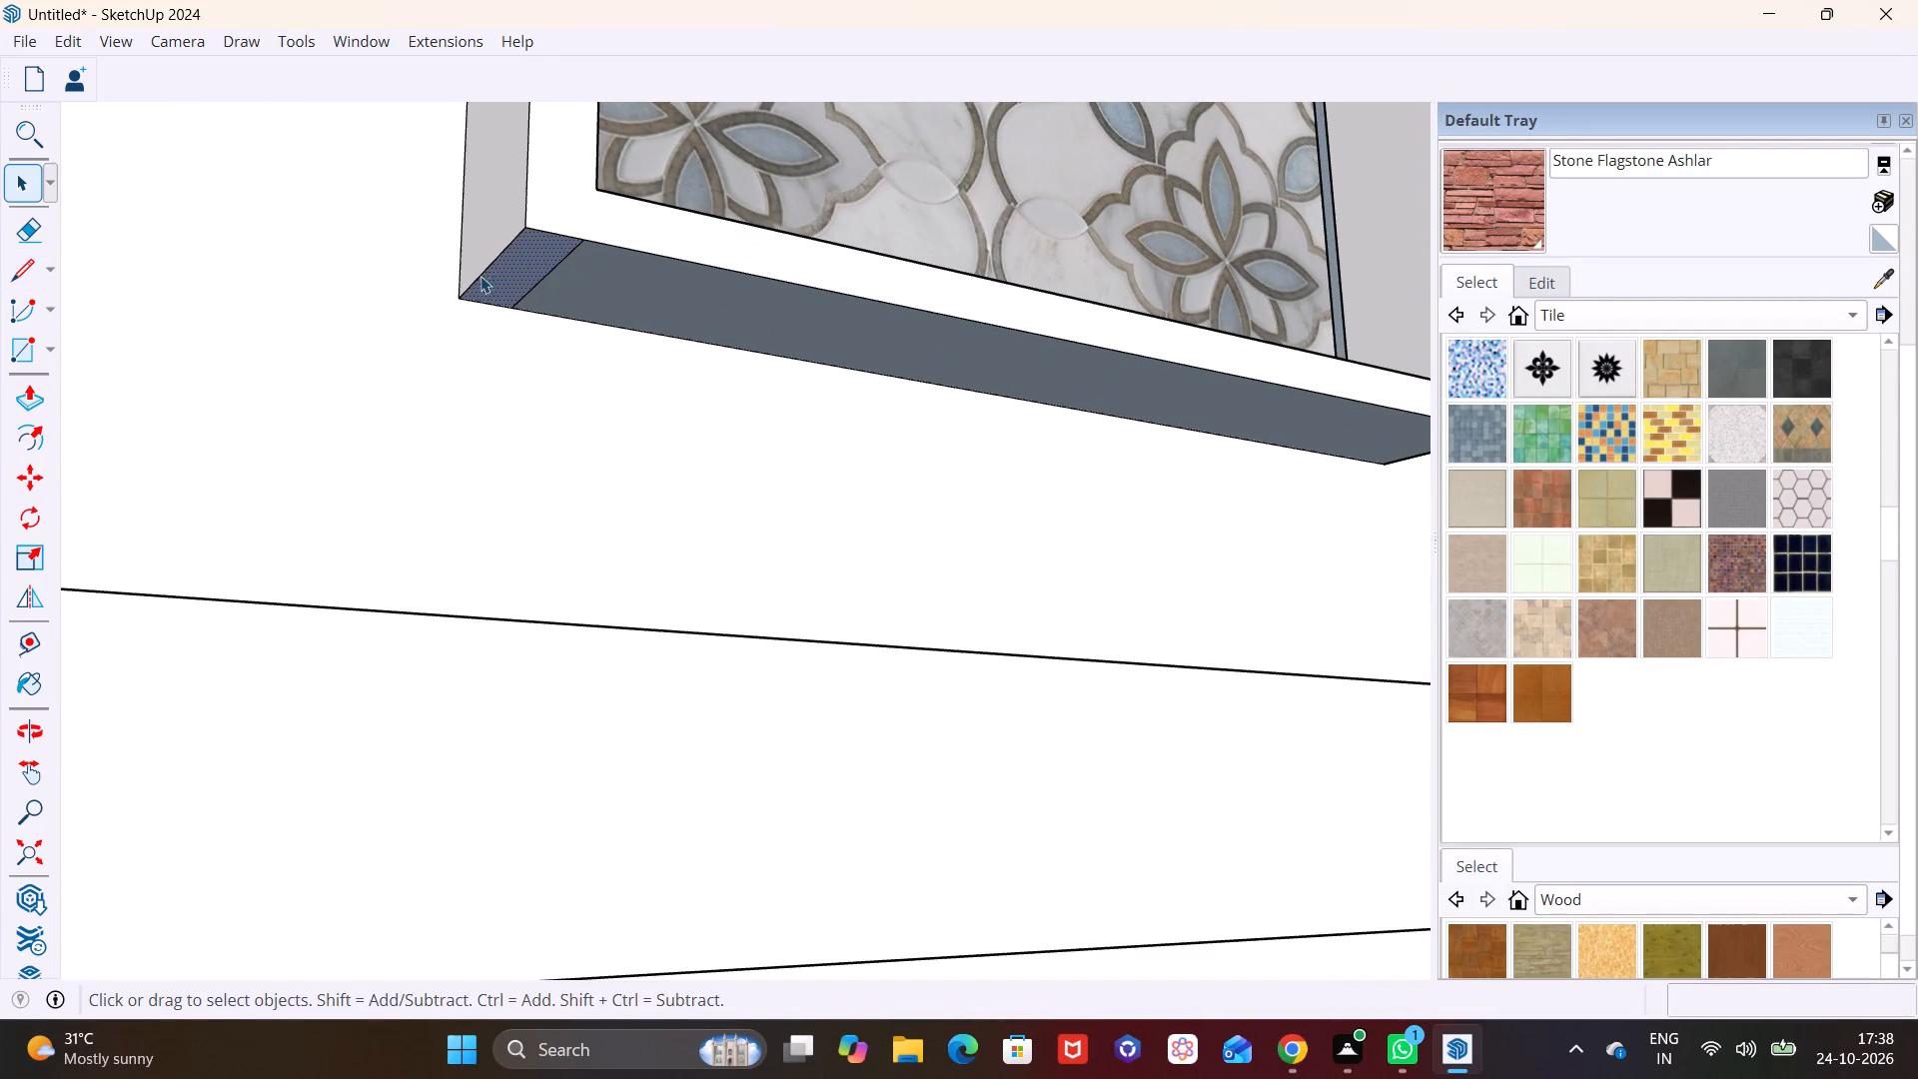
{"action": "left_click", "coordinate": [31, 401]}
{"action": "left_click", "coordinate": [527, 261]}
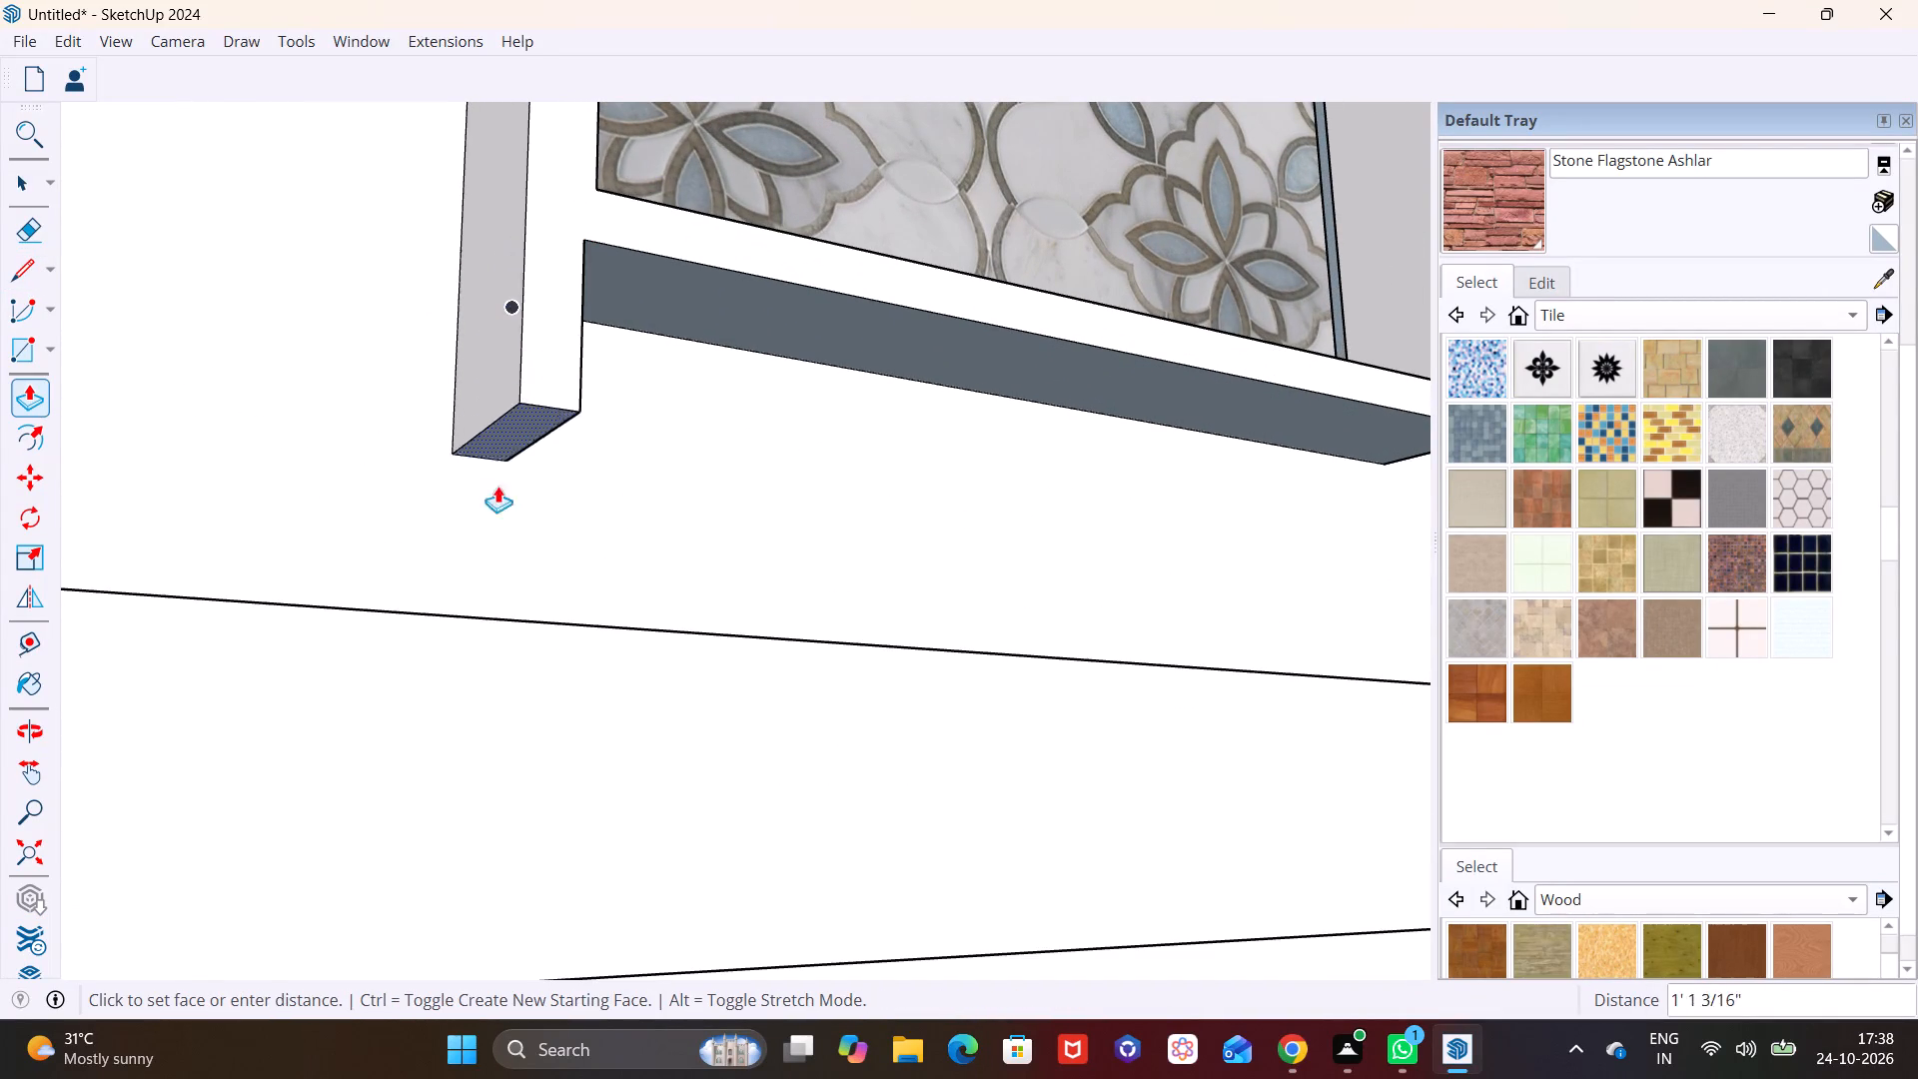
{"action": "left_click", "coordinate": [500, 657]}
Split off the opposite underside corner of the lowest large patterned-panel frame with a line and pull it down 1' 10 1/2".
{"action": "scroll", "coordinate": [536, 487], "scroll_direction": "down", "scroll_amount": 8}
{"action": "middle_click_drag", "start_coordinate": [596, 362], "coordinate": [591, 659], "text": "shift"}
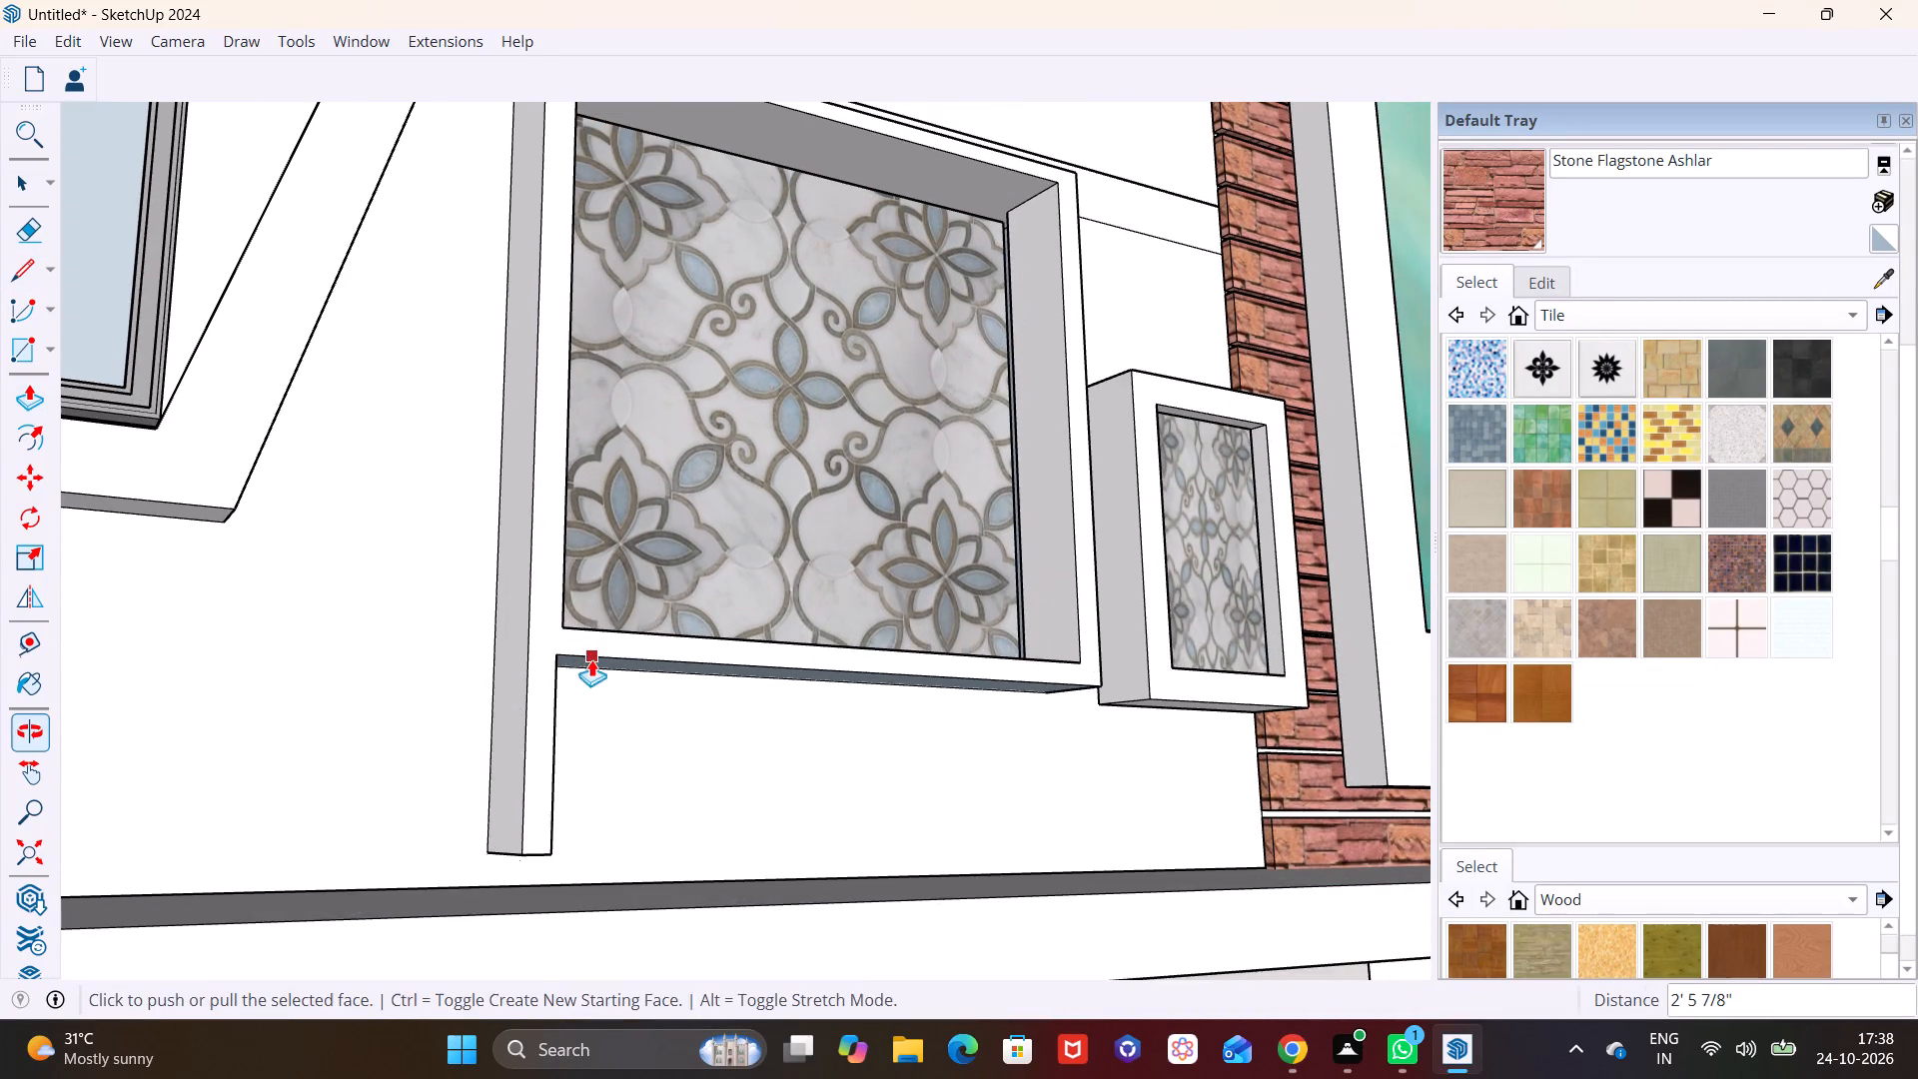
{"action": "middle_click_drag", "start_coordinate": [581, 731], "coordinate": [581, 793]}
{"action": "scroll", "coordinate": [639, 722], "scroll_direction": "down", "scroll_amount": 6}
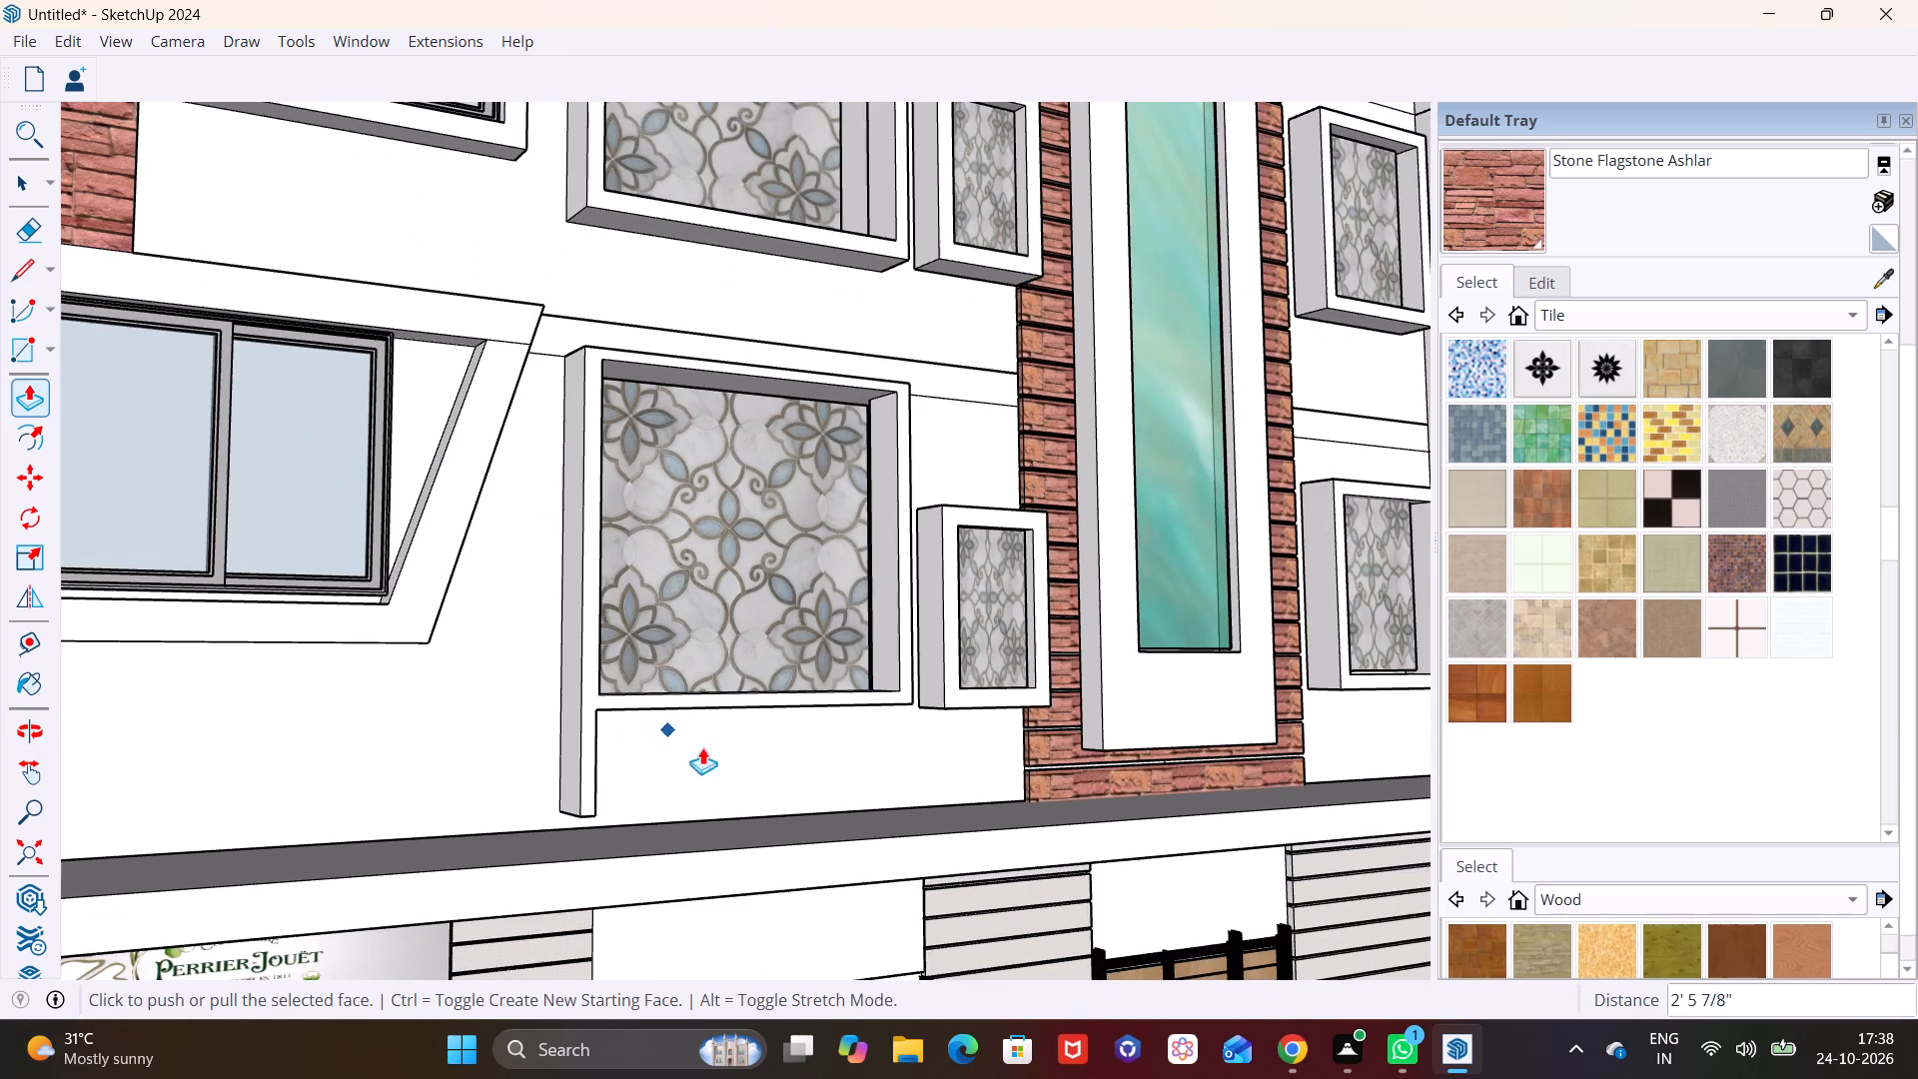
{"action": "middle_click_drag", "start_coordinate": [898, 720], "coordinate": [704, 655], "text": "shift"}
{"action": "middle_click_drag", "start_coordinate": [687, 675], "coordinate": [590, 451]}
{"action": "scroll", "coordinate": [690, 677], "scroll_direction": "up", "scroll_amount": 1}
{"action": "scroll", "coordinate": [627, 470], "scroll_direction": "up", "scroll_amount": 7}
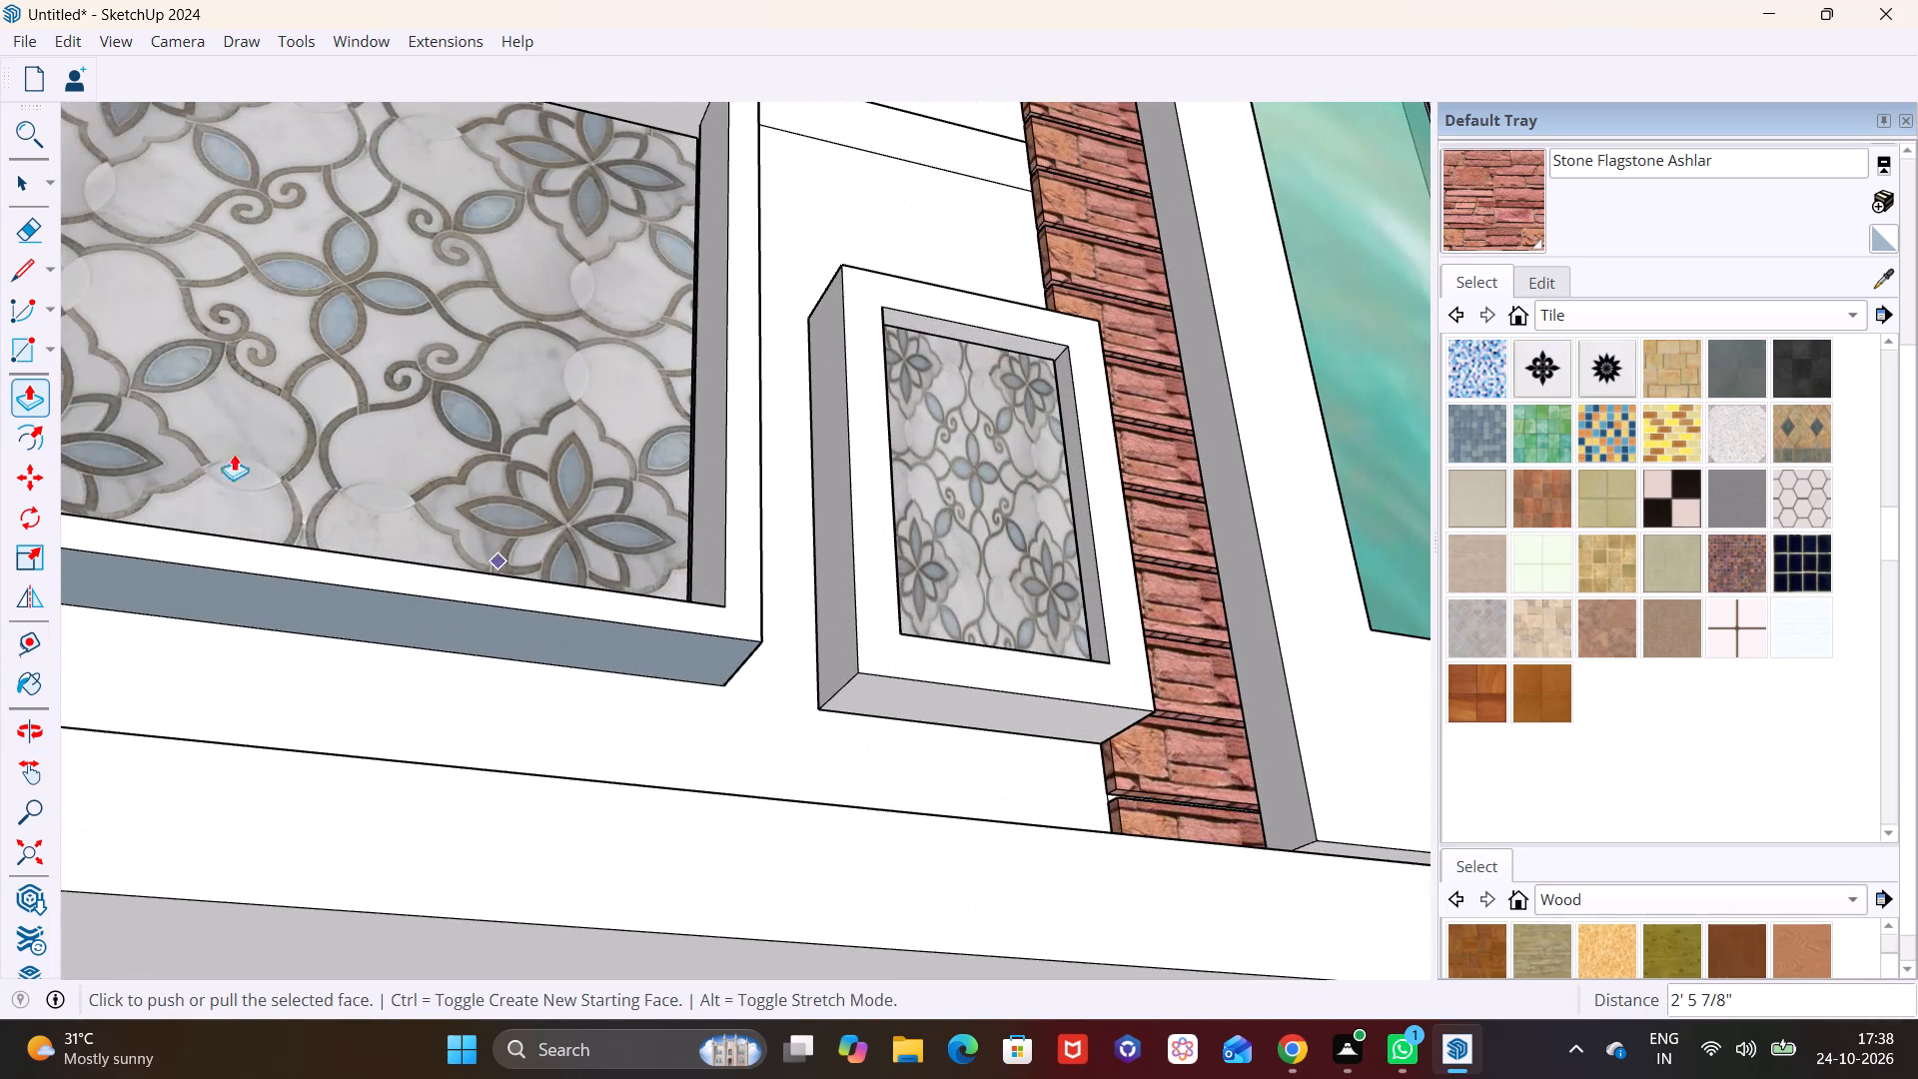
{"action": "left_click", "coordinate": [29, 266]}
{"action": "left_click", "coordinate": [715, 641]}
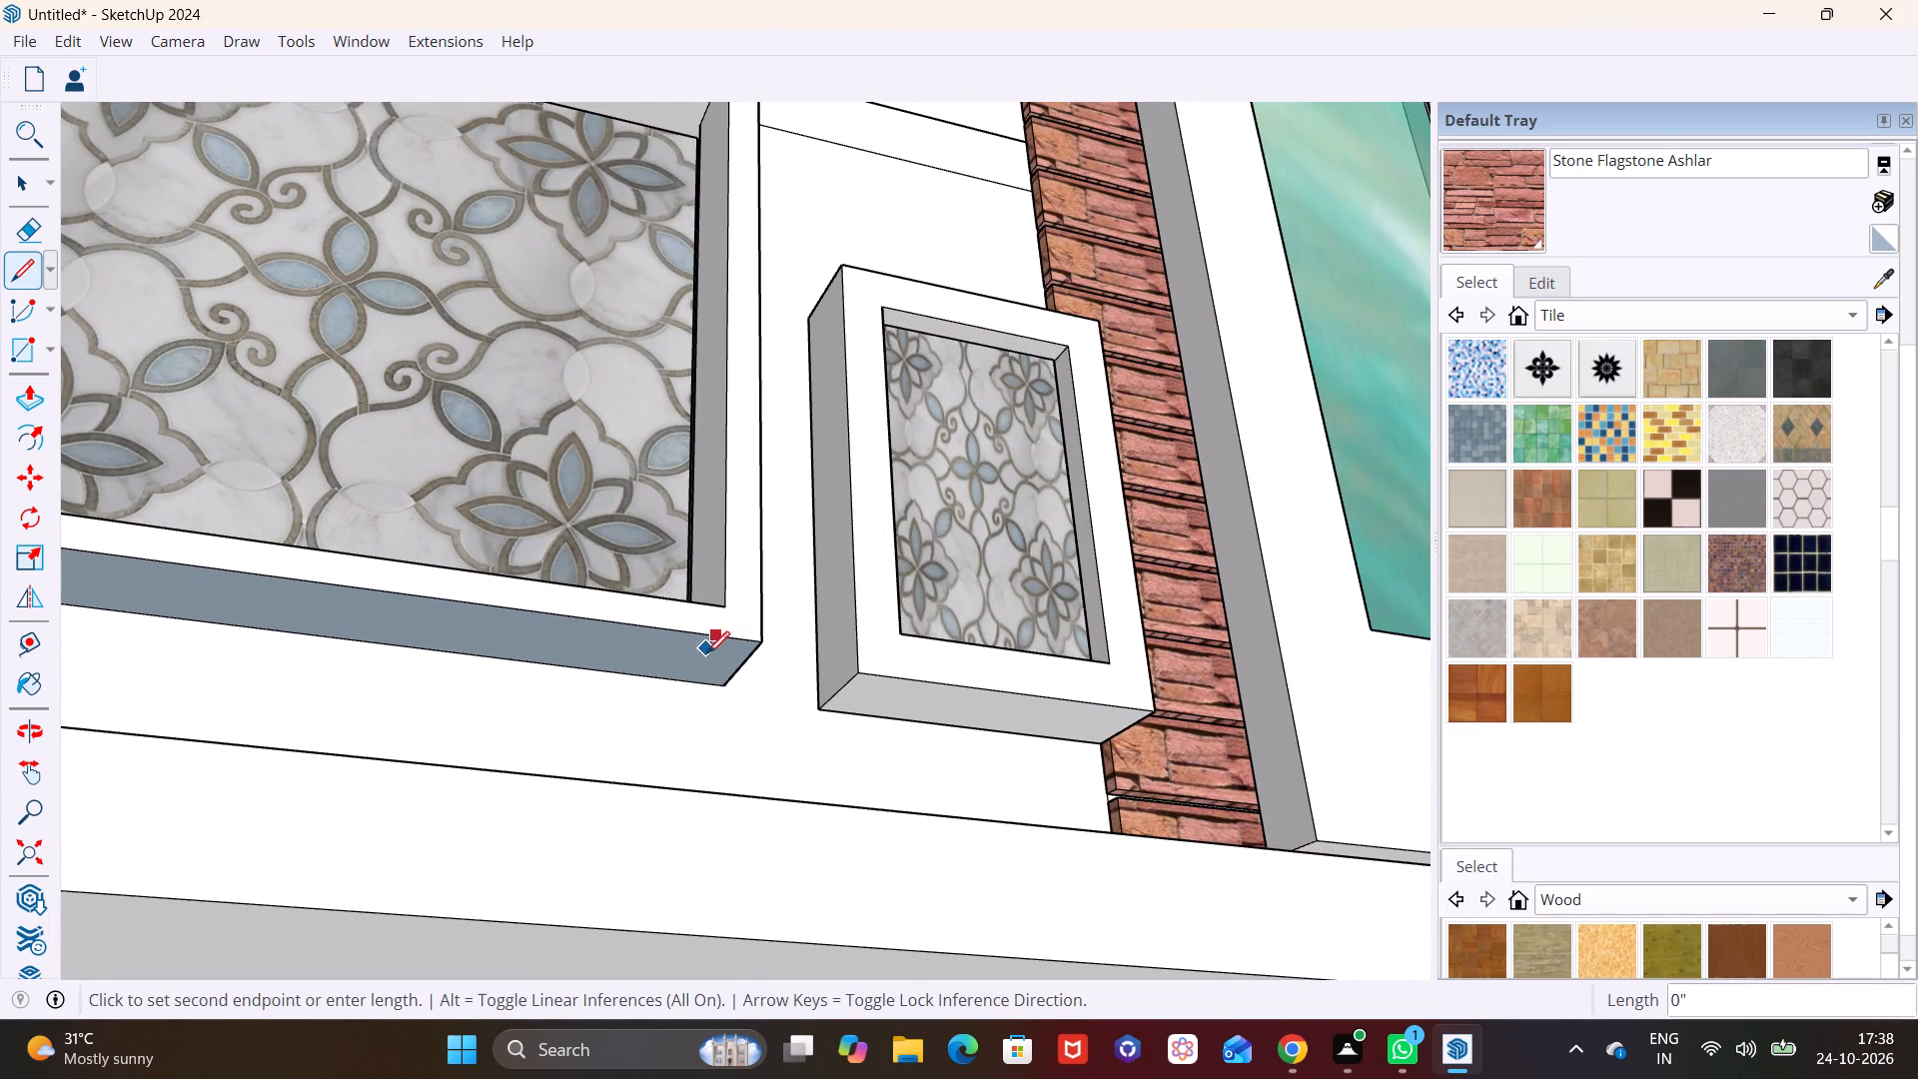
{"action": "left_click", "coordinate": [694, 682]}
{"action": "key", "text": "space"}
{"action": "left_click", "coordinate": [708, 667]}
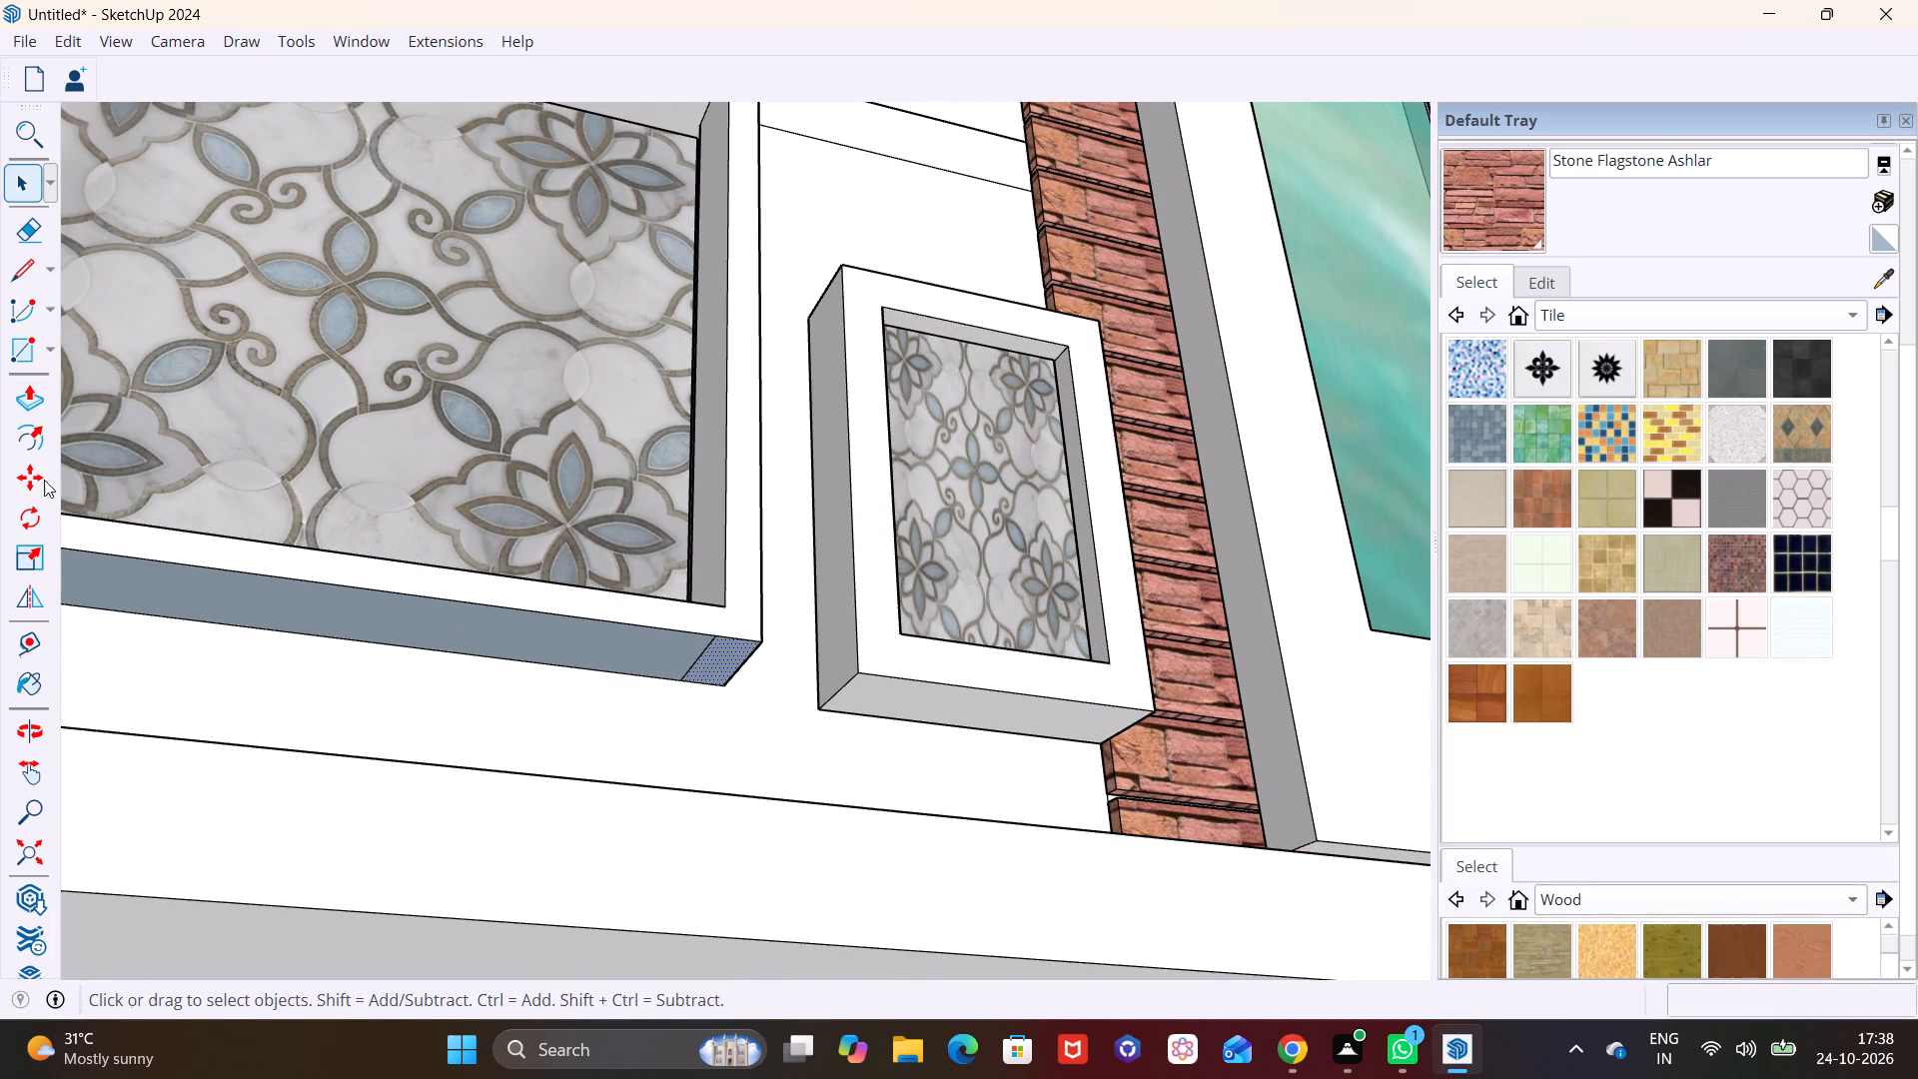
{"action": "left_click", "coordinate": [16, 385]}
{"action": "left_click", "coordinate": [713, 658]}
{"action": "left_click", "coordinate": [713, 827]}
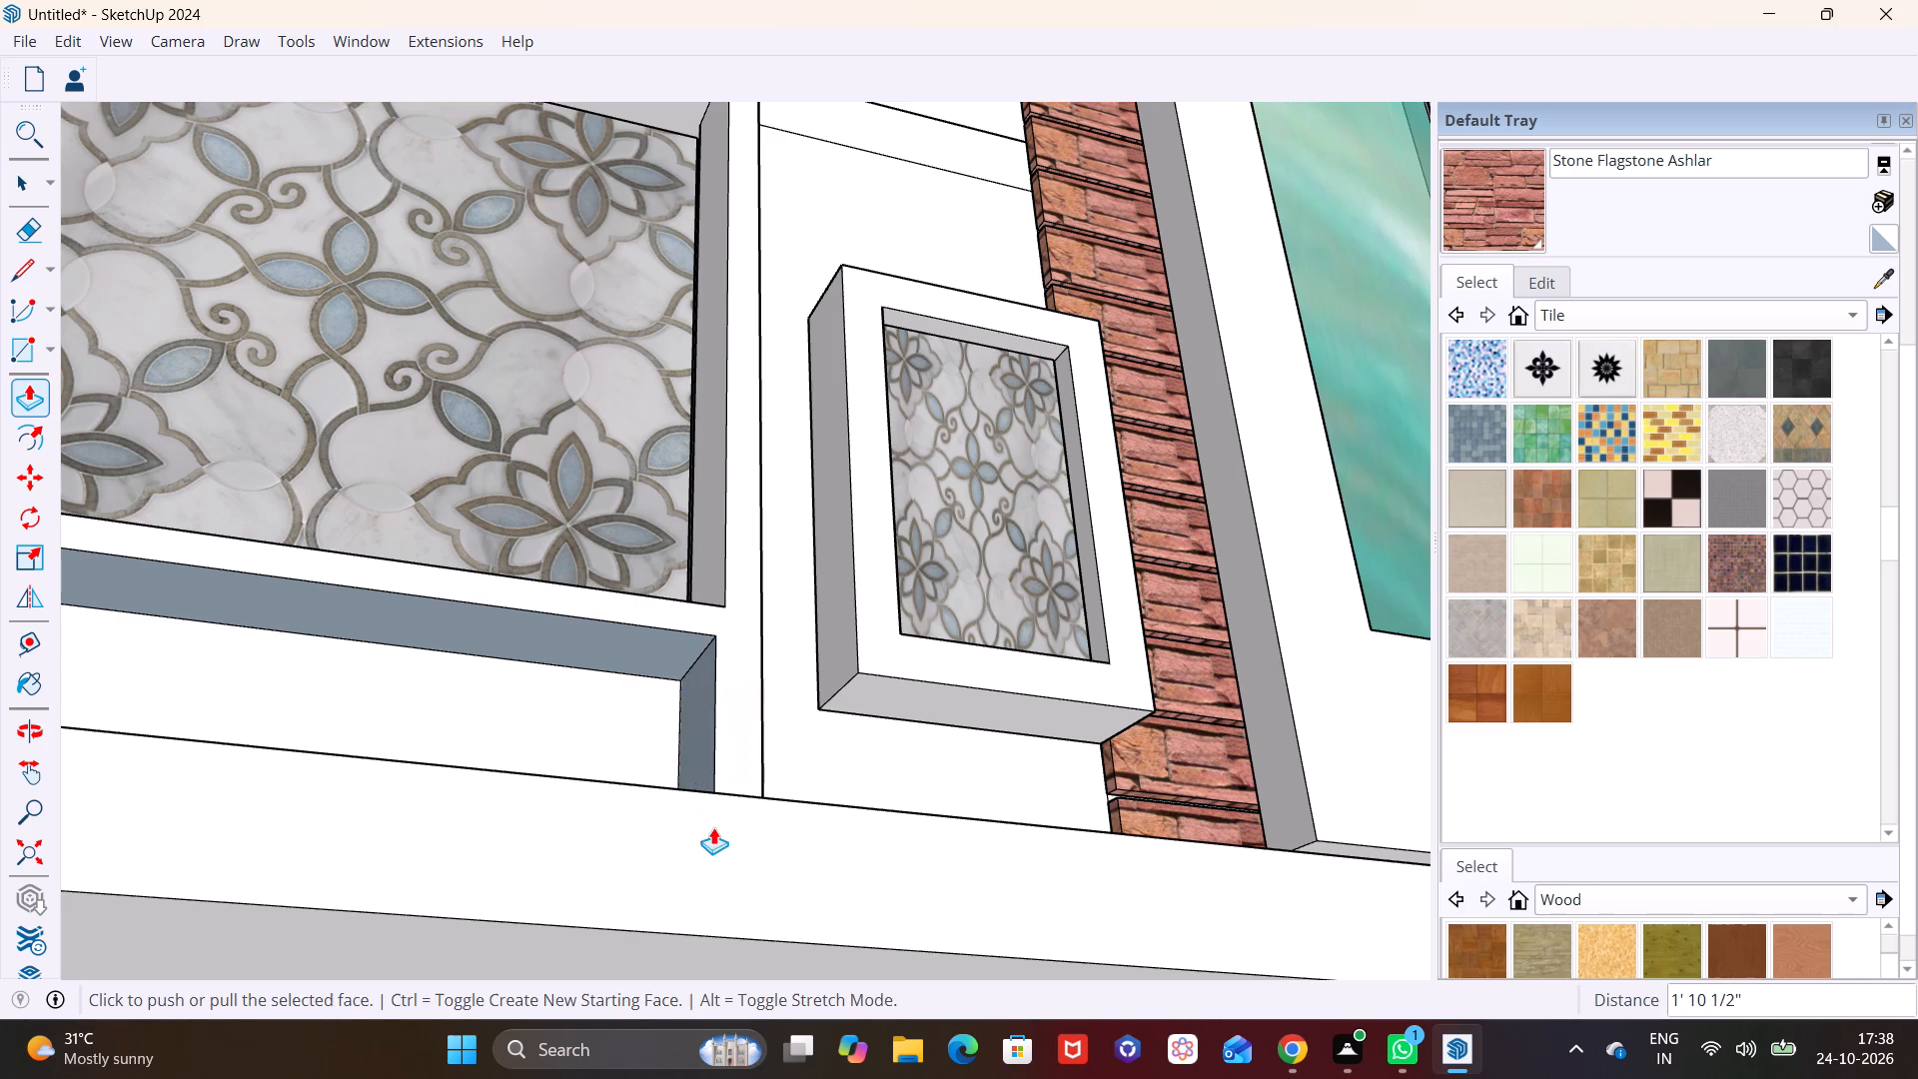
Pull the bottom face of the new post nearest the small panel frame down a further 1' 5/8" to the ledge.
{"action": "scroll", "coordinate": [617, 664], "scroll_direction": "down", "scroll_amount": 7}
{"action": "middle_click_drag", "start_coordinate": [522, 486], "coordinate": [585, 813]}
{"action": "scroll", "coordinate": [601, 682], "scroll_direction": "down", "scroll_amount": 3}
{"action": "scroll", "coordinate": [686, 807], "scroll_direction": "up", "scroll_amount": 2}
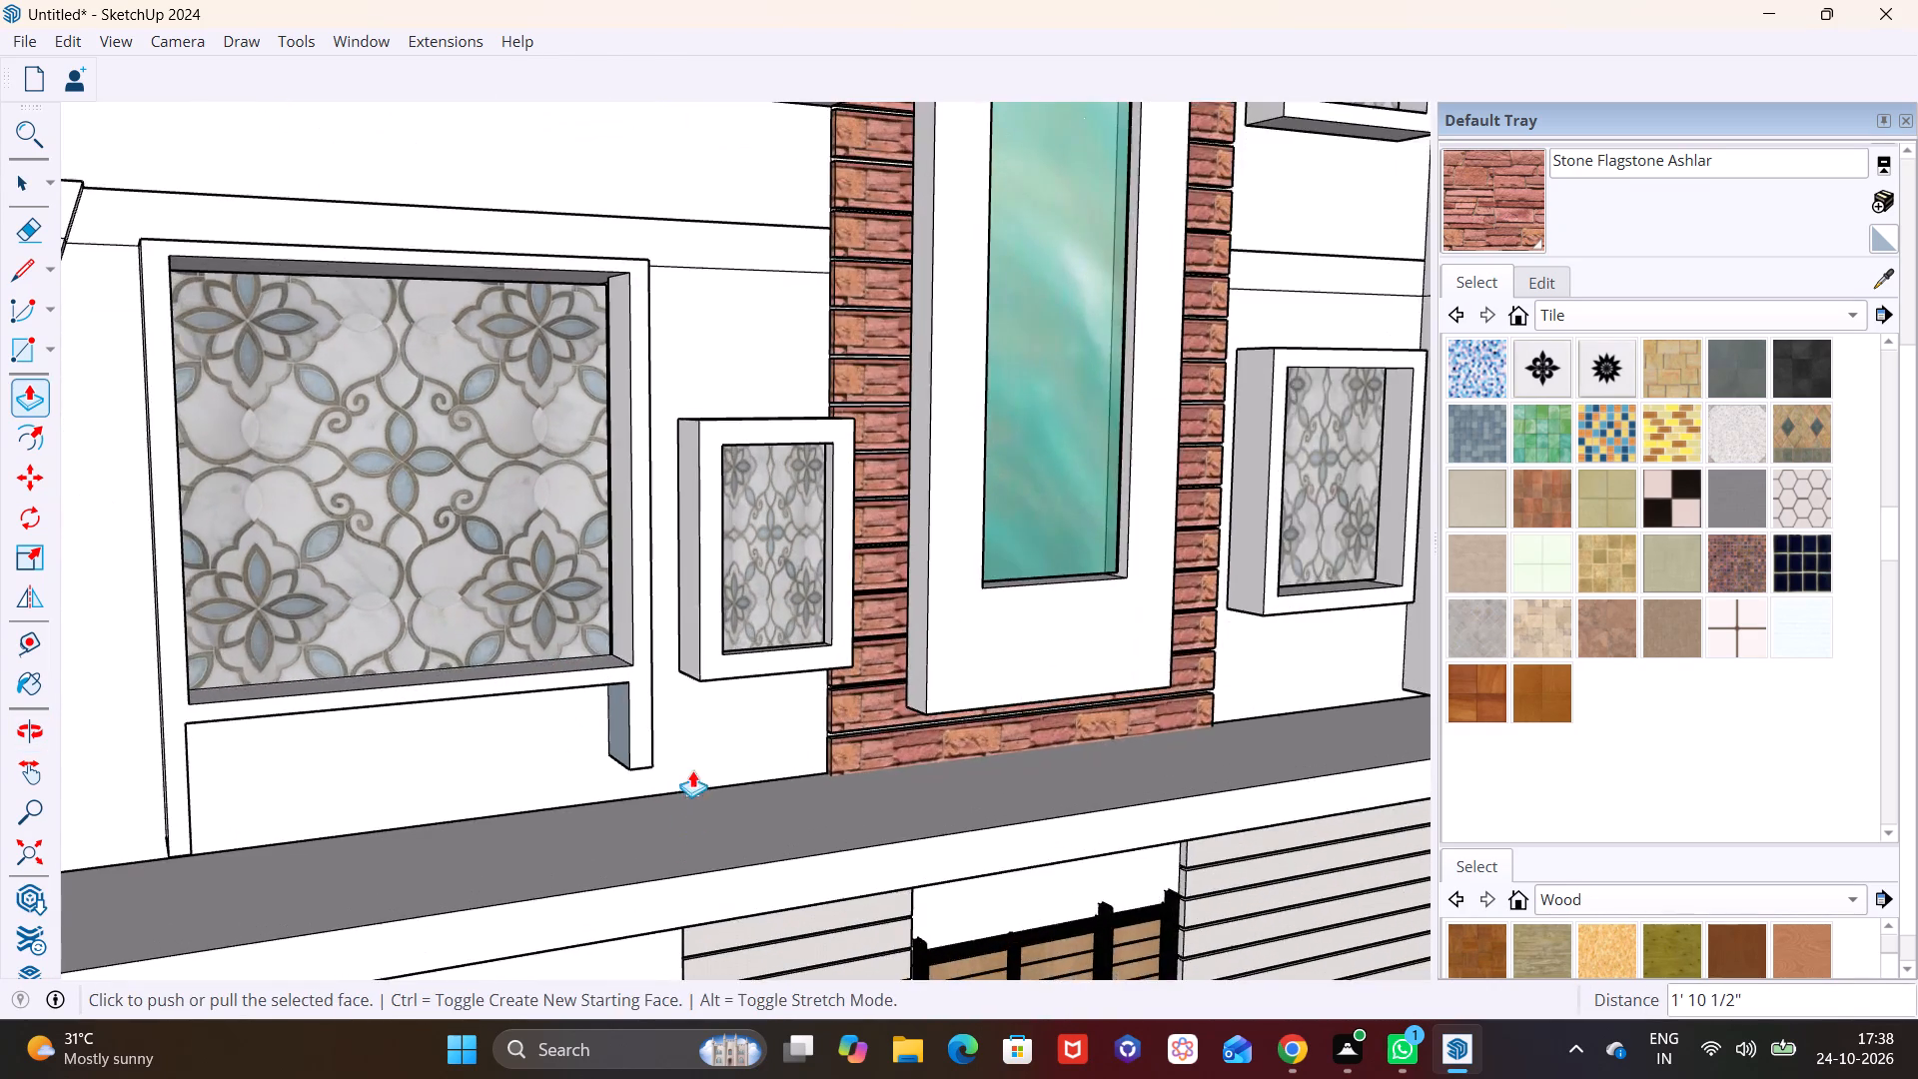
{"action": "scroll", "coordinate": [692, 770], "scroll_direction": "up", "scroll_amount": 3}
{"action": "middle_click_drag", "start_coordinate": [682, 770], "coordinate": [601, 581]}
{"action": "scroll", "coordinate": [561, 640], "scroll_direction": "up", "scroll_amount": 8}
{"action": "left_click", "coordinate": [565, 733]}
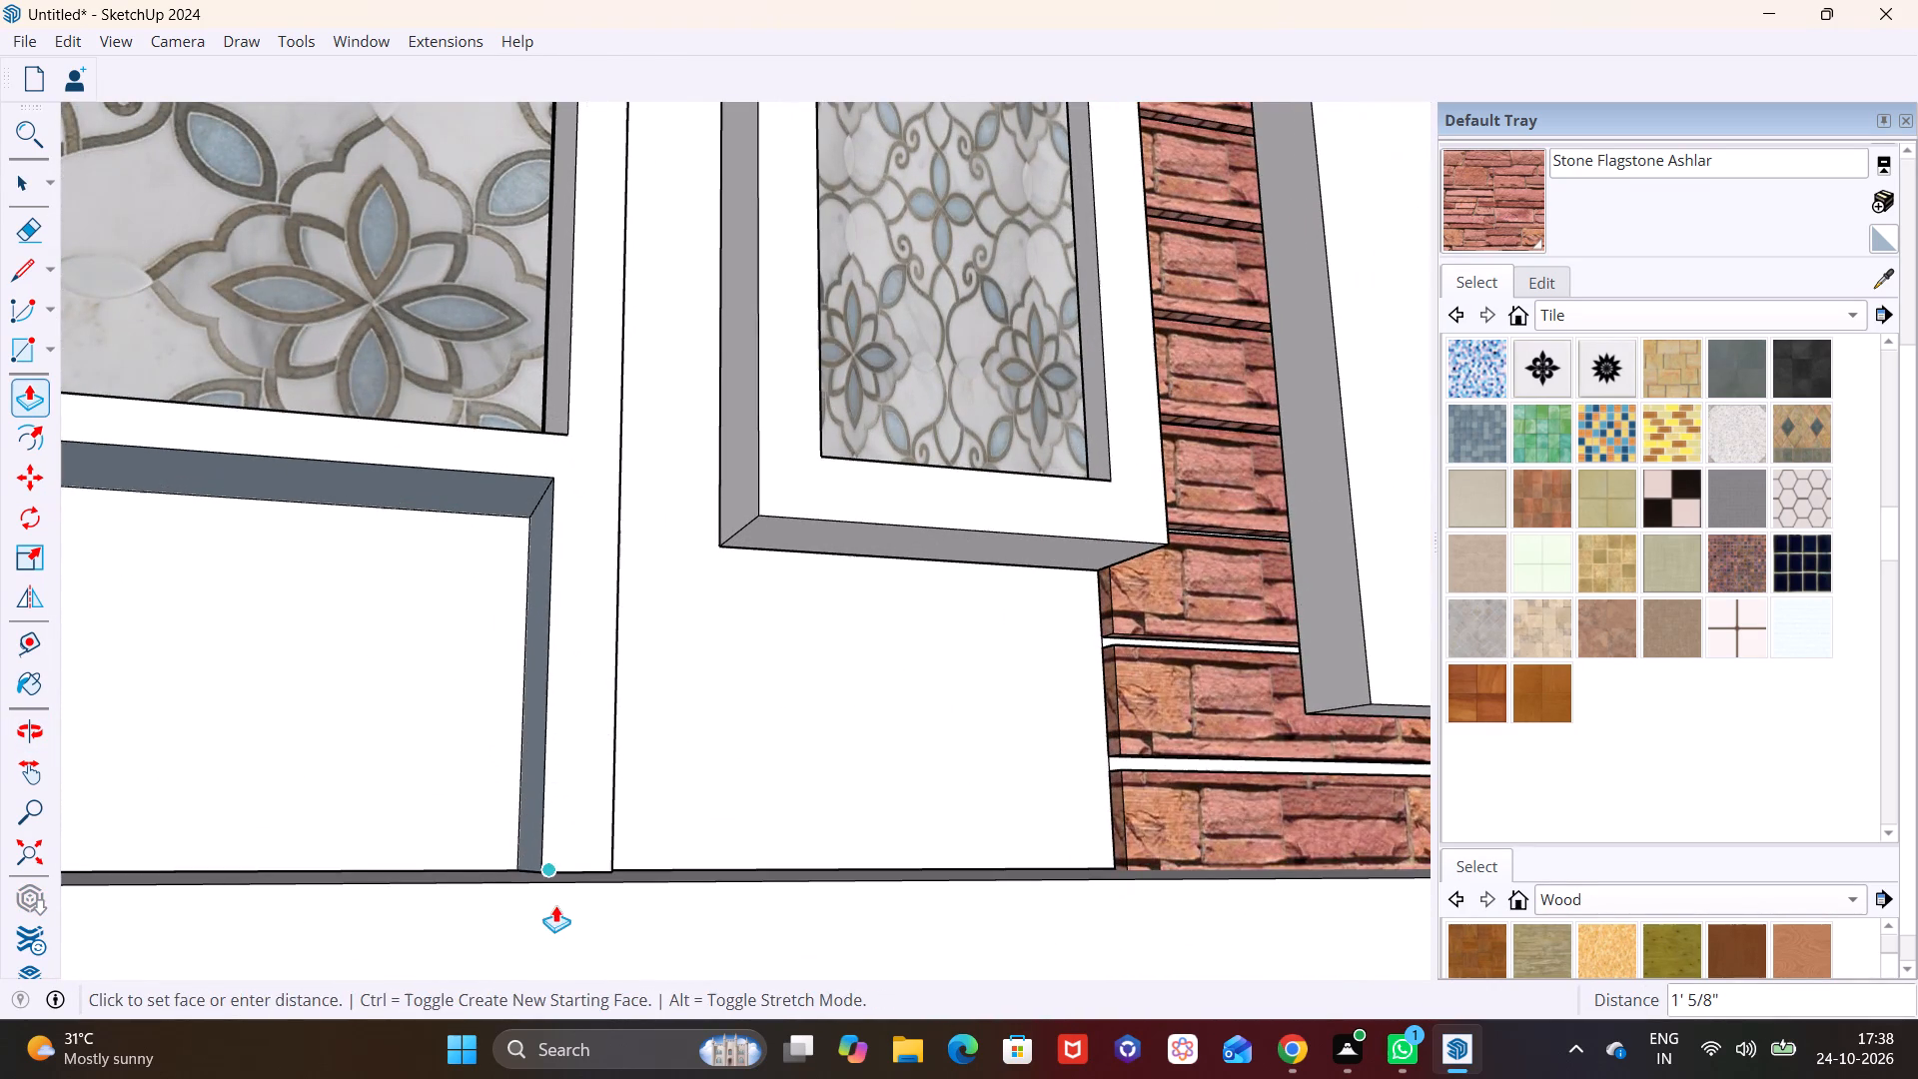
{"action": "left_click", "coordinate": [555, 905]}
Pull the bottom face of the other post, beside the slanted window frame, down a further 5 1/4" to the ledge.
{"action": "scroll", "coordinate": [453, 730], "scroll_direction": "down", "scroll_amount": 4}
{"action": "middle_click_drag", "start_coordinate": [218, 604], "coordinate": [826, 651]}
{"action": "middle_click_drag", "start_coordinate": [732, 737], "coordinate": [385, 780]}
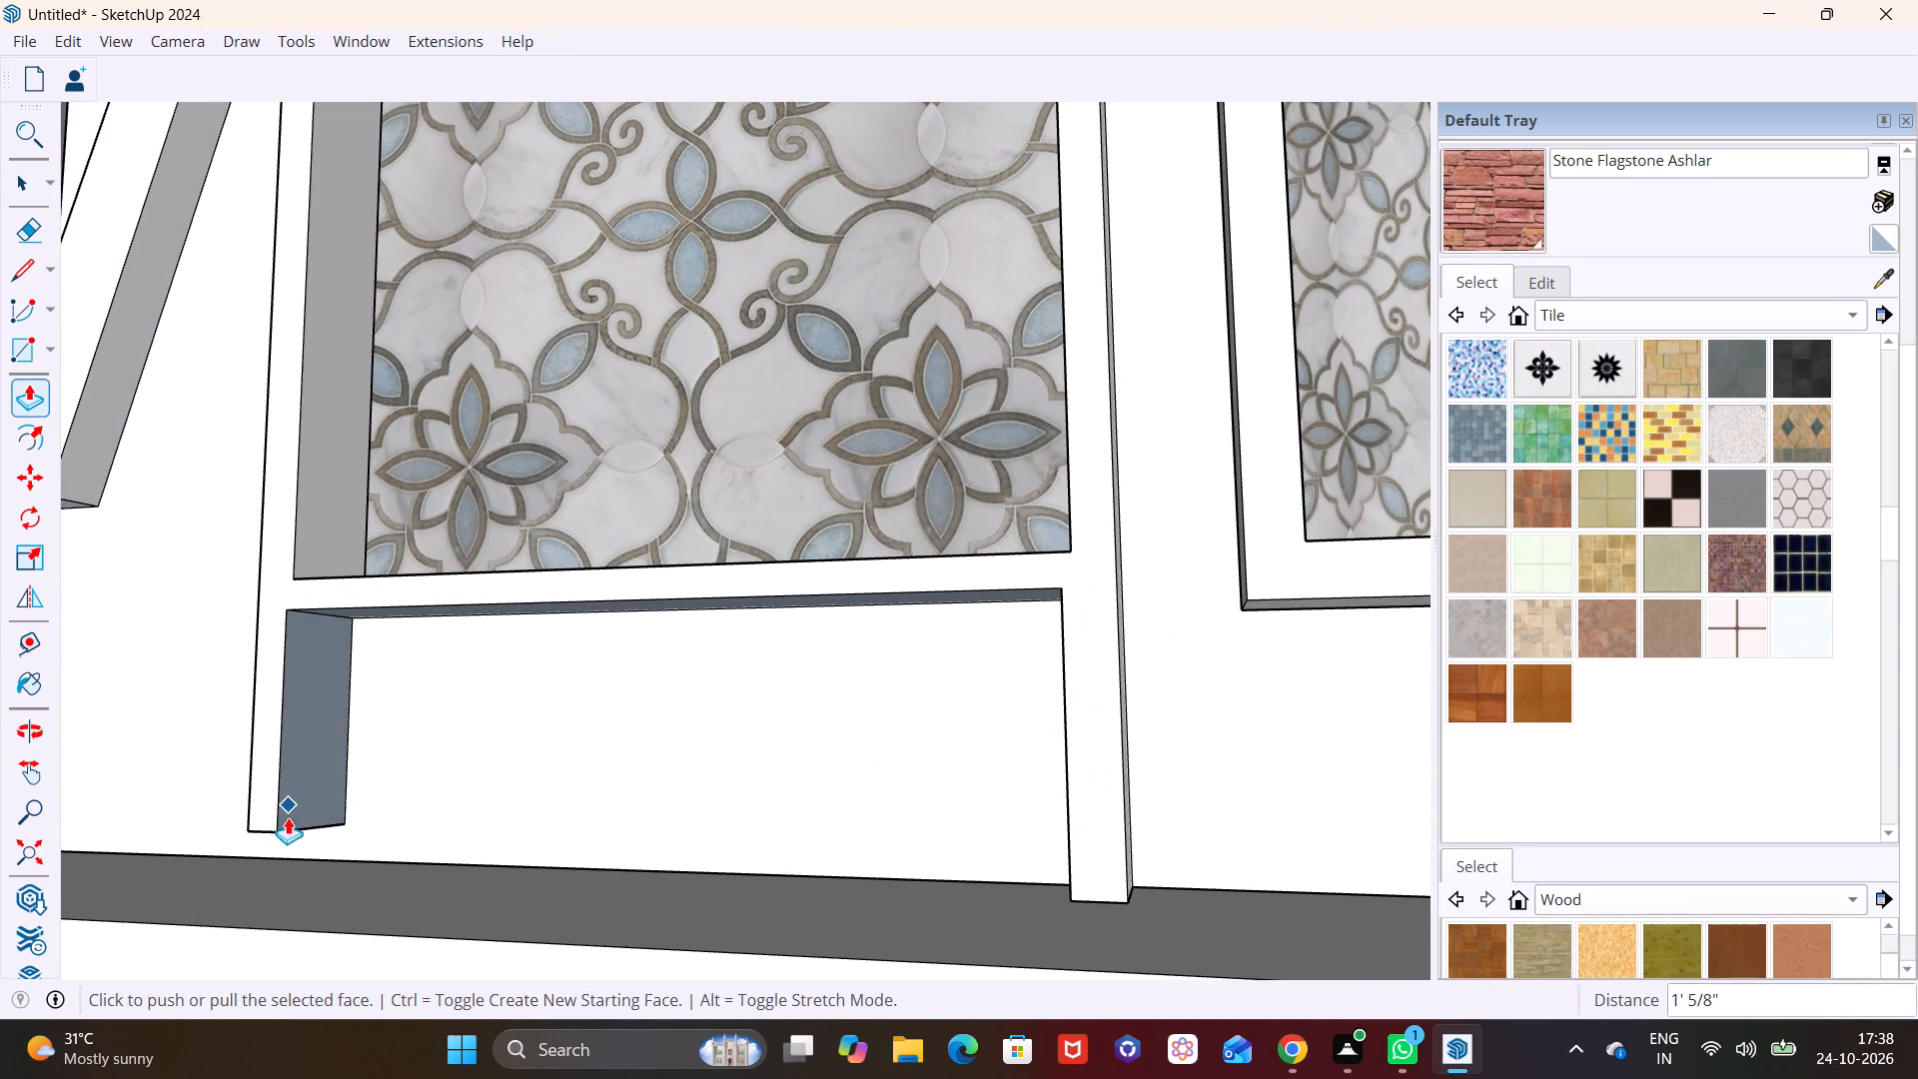
{"action": "middle_click_drag", "start_coordinate": [338, 797], "coordinate": [395, 683]}
{"action": "scroll", "coordinate": [395, 683], "scroll_direction": "down", "scroll_amount": 1, "text": "shift"}
{"action": "middle_click_drag", "start_coordinate": [286, 785], "coordinate": [277, 874]}
{"action": "scroll", "coordinate": [272, 845], "scroll_direction": "up", "scroll_amount": 1}
{"action": "scroll", "coordinate": [279, 874], "scroll_direction": "down", "scroll_amount": 1}
{"action": "scroll", "coordinate": [274, 809], "scroll_direction": "up", "scroll_amount": 10}
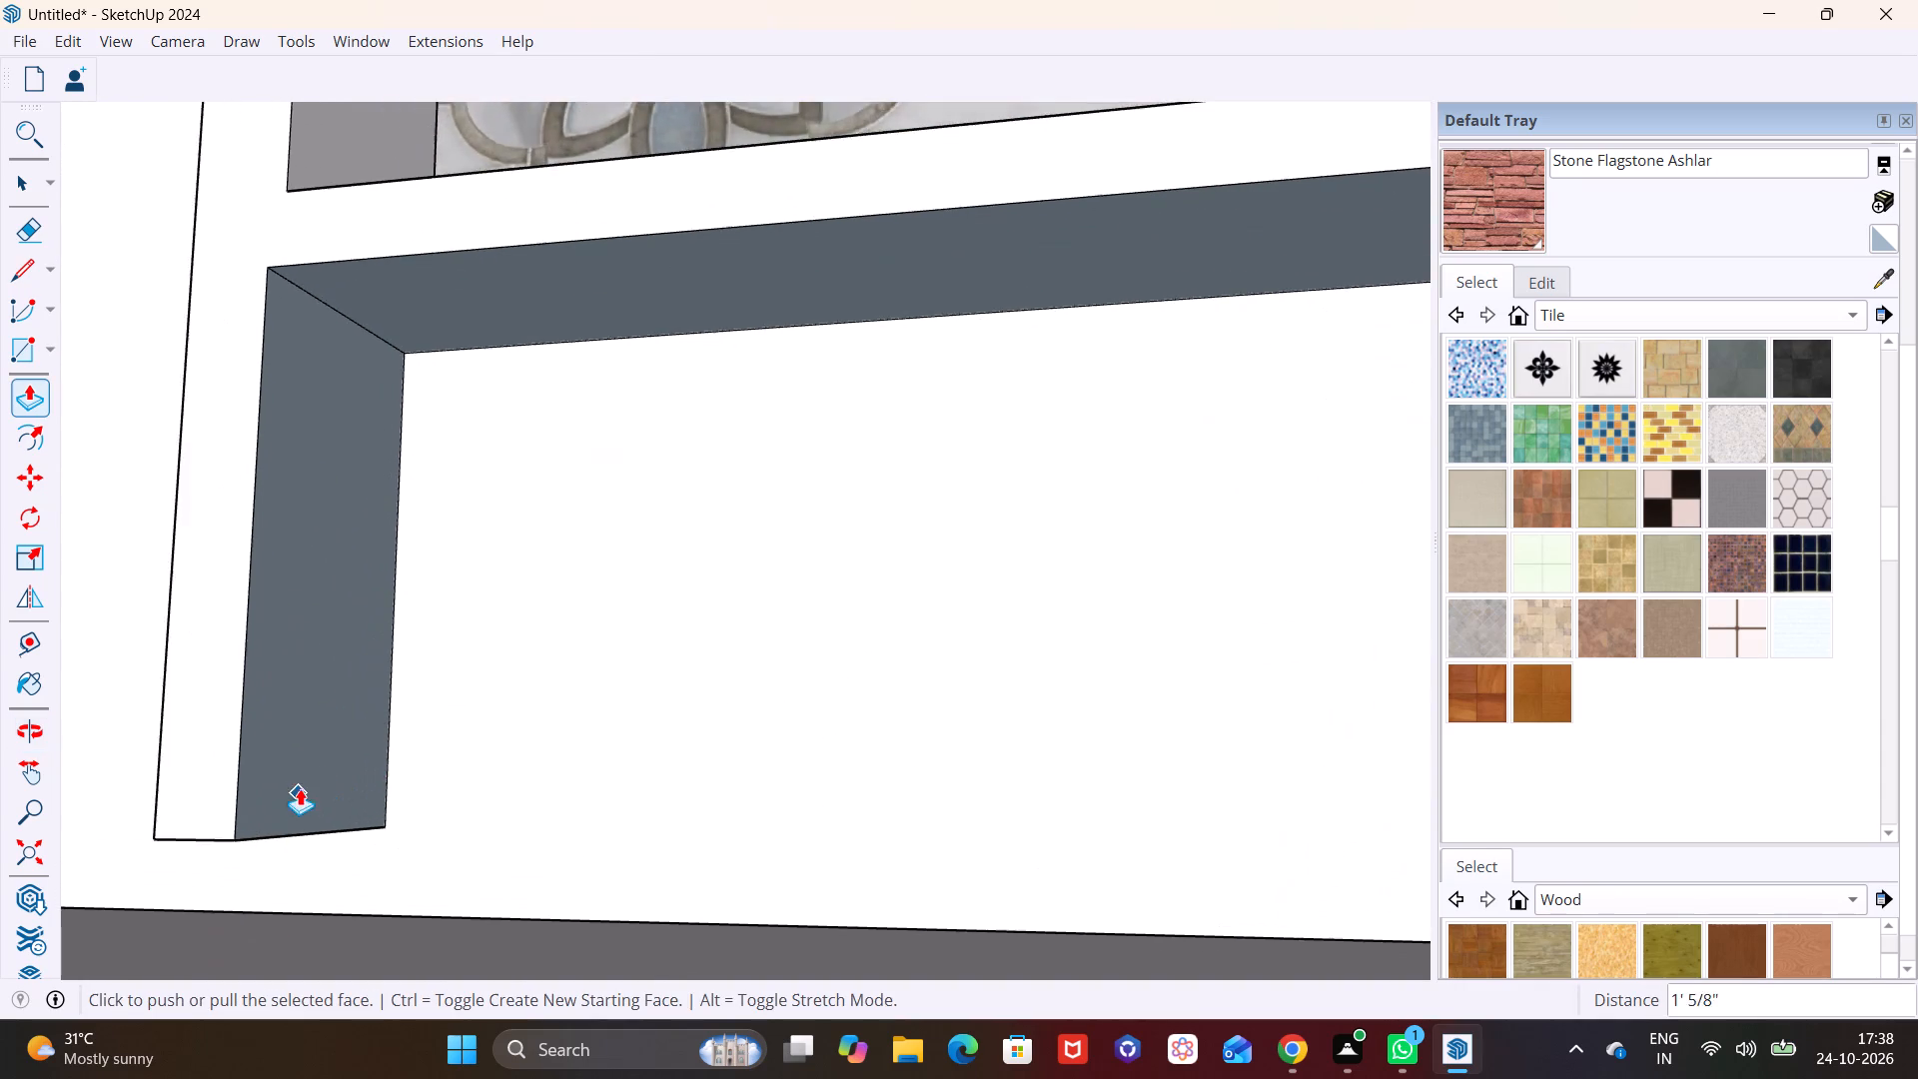
{"action": "middle_click_drag", "start_coordinate": [315, 764], "coordinate": [444, 521], "text": "shift"}
{"action": "middle_click_drag", "start_coordinate": [416, 529], "coordinate": [503, 604]}
{"action": "middle_click_drag", "start_coordinate": [280, 368], "coordinate": [331, 411], "text": "shift"}
{"action": "left_click", "coordinate": [225, 420]}
{"action": "key", "text": "space"}
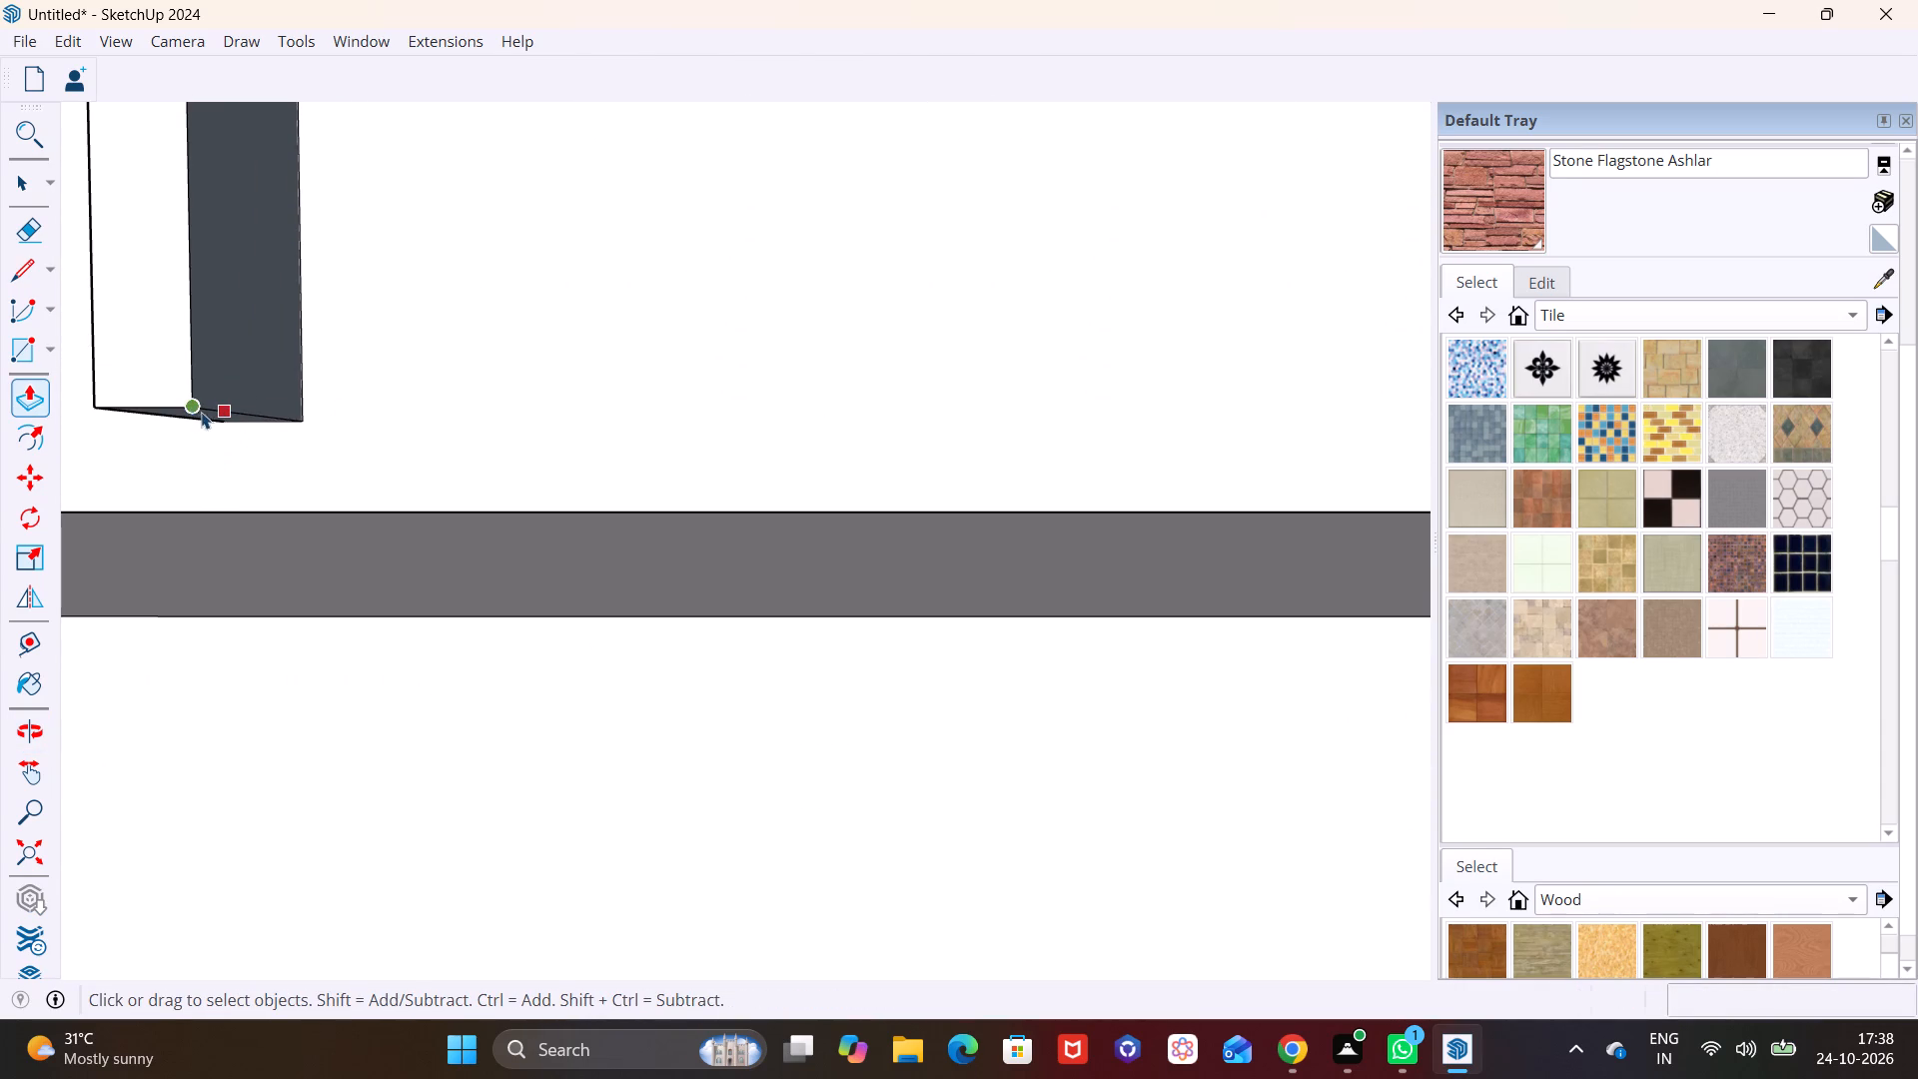
{"action": "left_click", "coordinate": [204, 415]}
{"action": "left_click", "coordinate": [19, 407]}
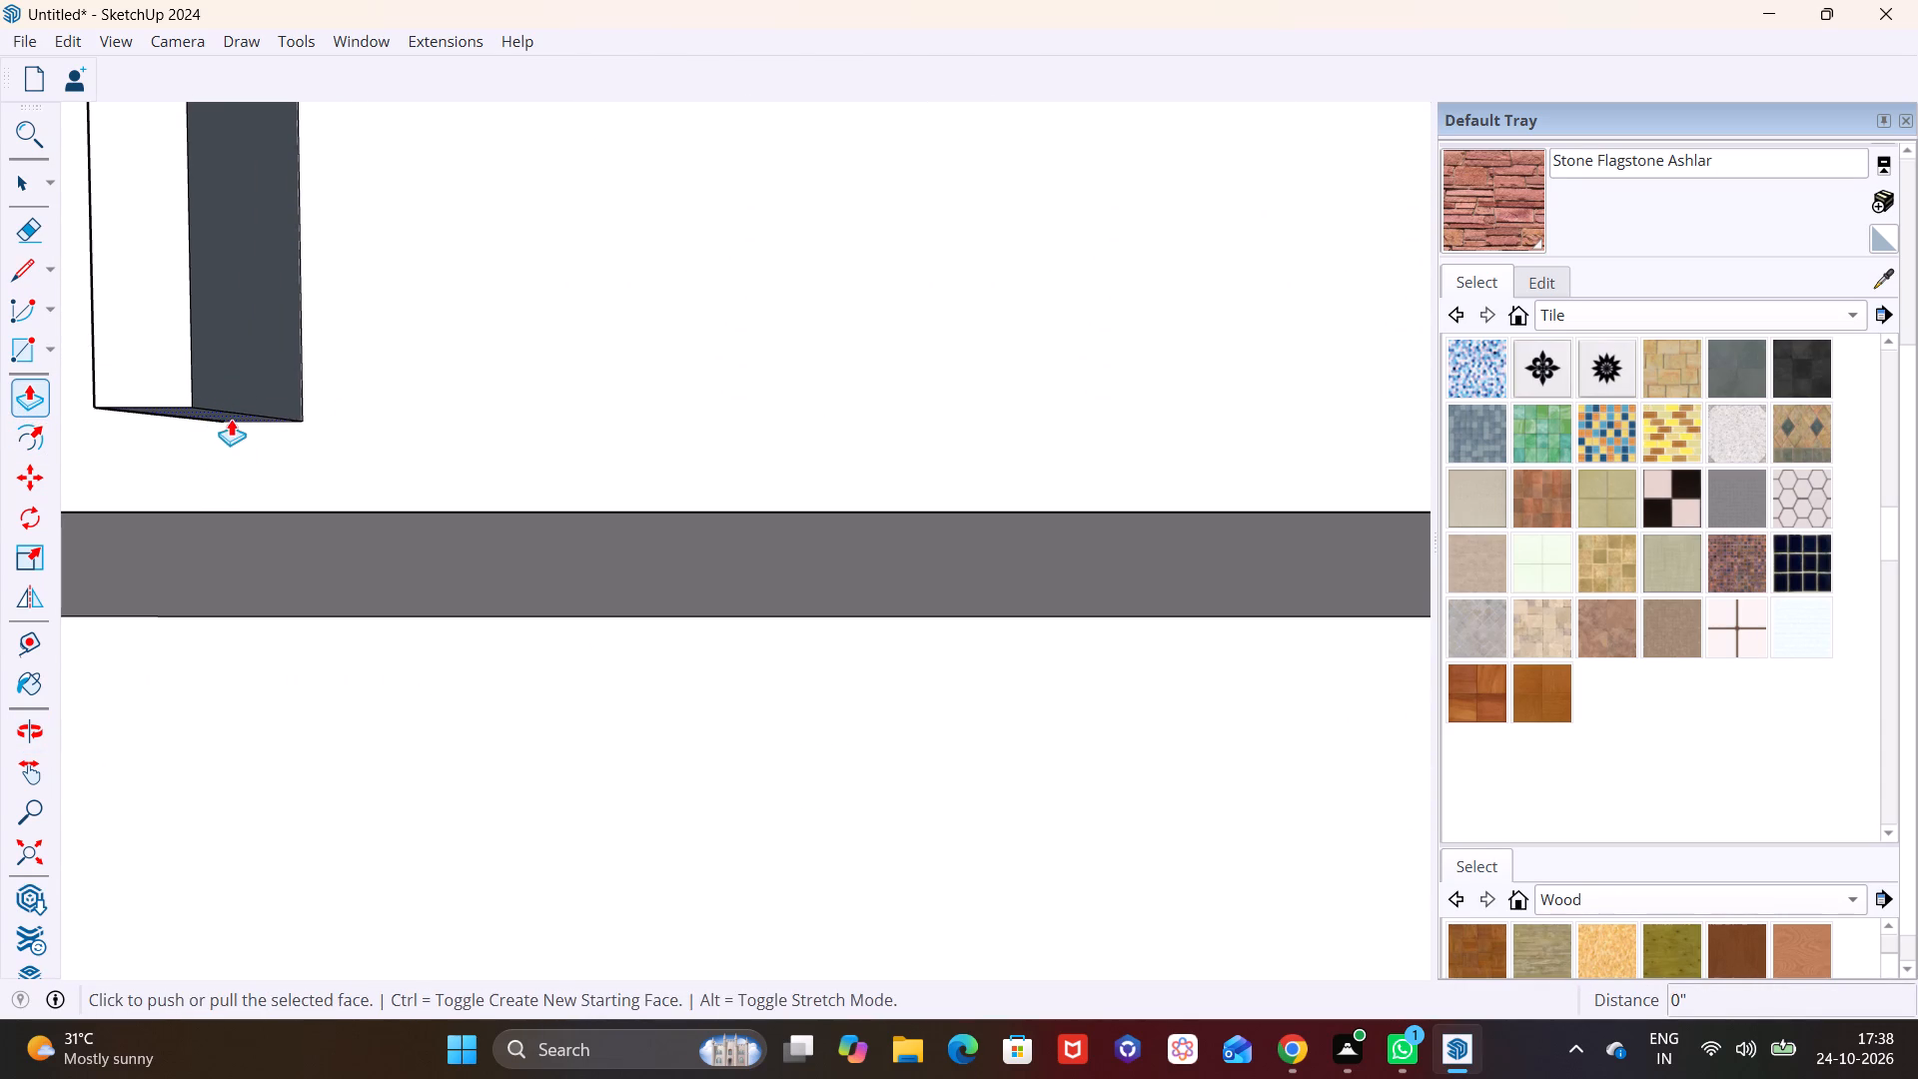
{"action": "left_click", "coordinate": [231, 419]}
{"action": "left_click", "coordinate": [241, 603]}
Pull the inner side face of the post beside the slanted window frame 2 3/4" into the opening to widen it.
{"action": "scroll", "coordinate": [318, 545], "scroll_direction": "down", "scroll_amount": 7}
{"action": "middle_click_drag", "start_coordinate": [375, 388], "coordinate": [391, 653], "text": "shift"}
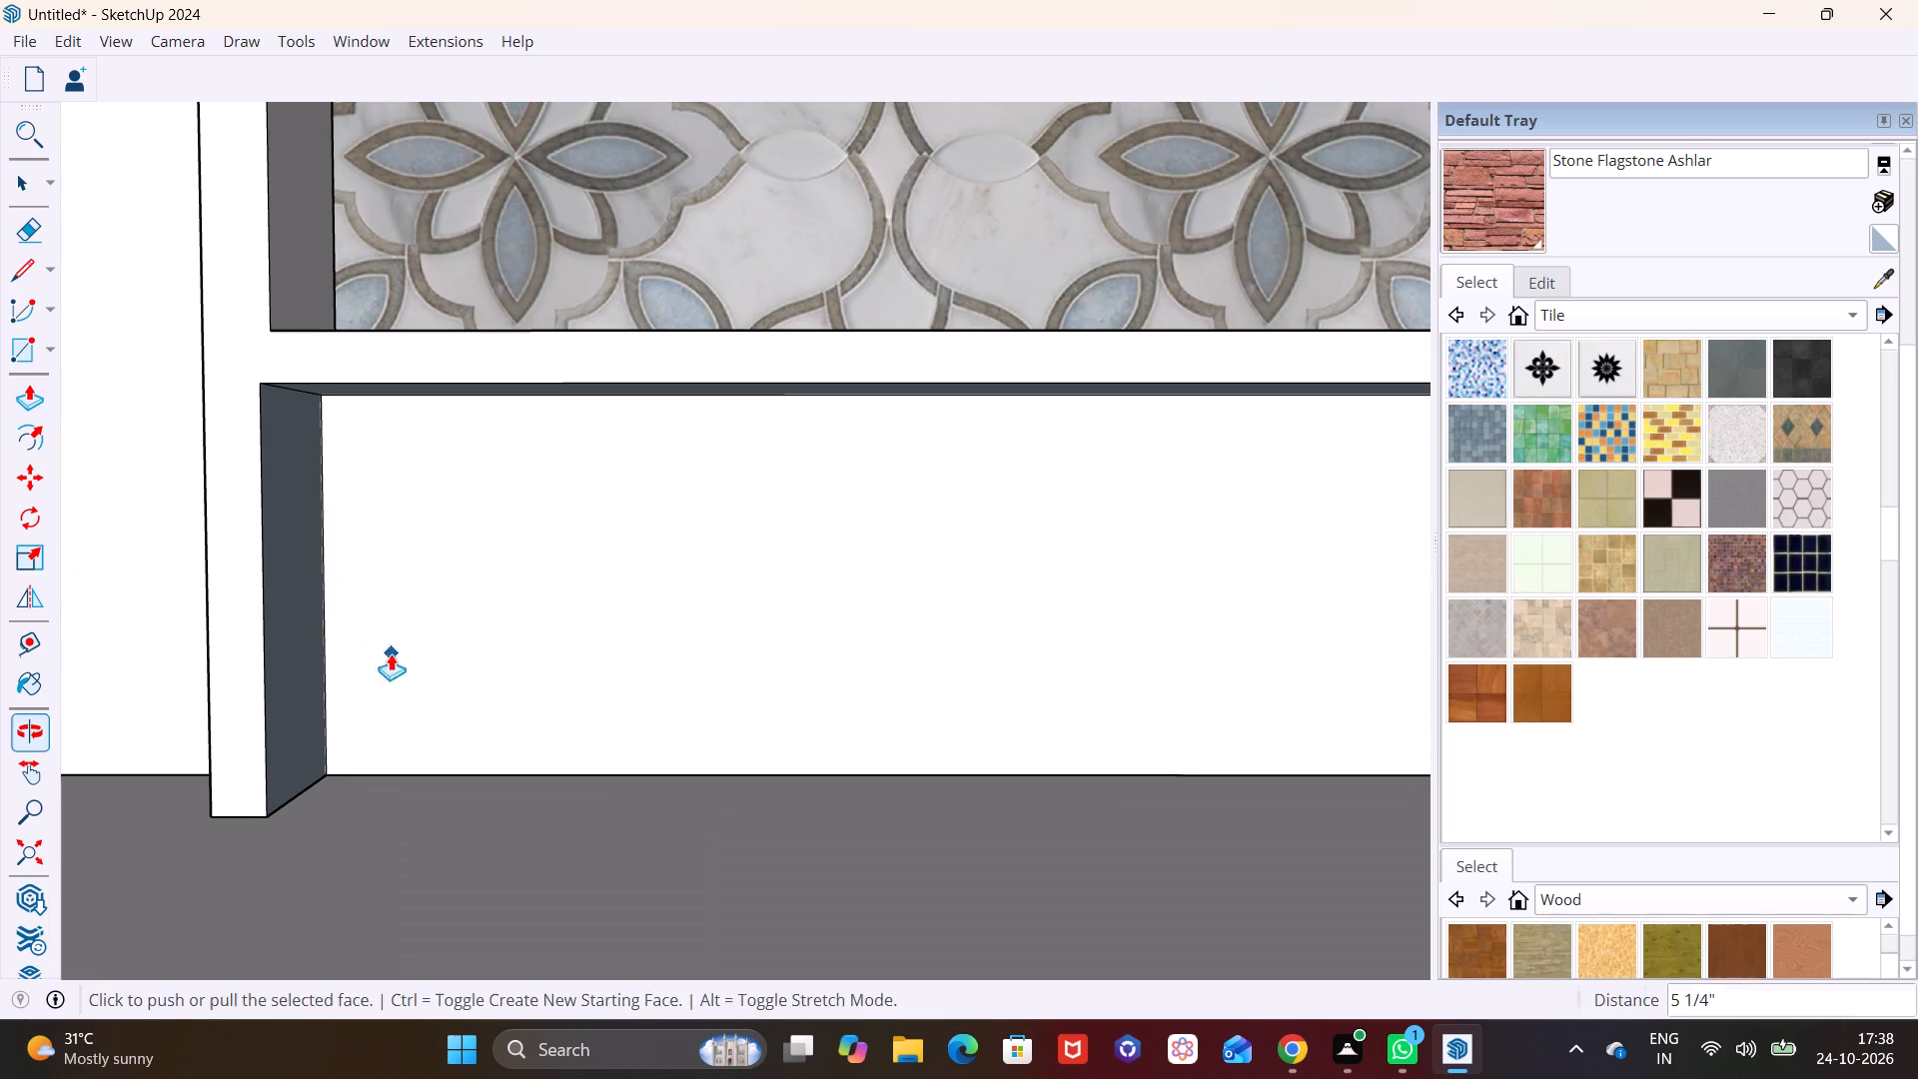
{"action": "key", "text": "space"}
{"action": "left_click", "coordinate": [297, 623]}
{"action": "left_click", "coordinate": [39, 403]}
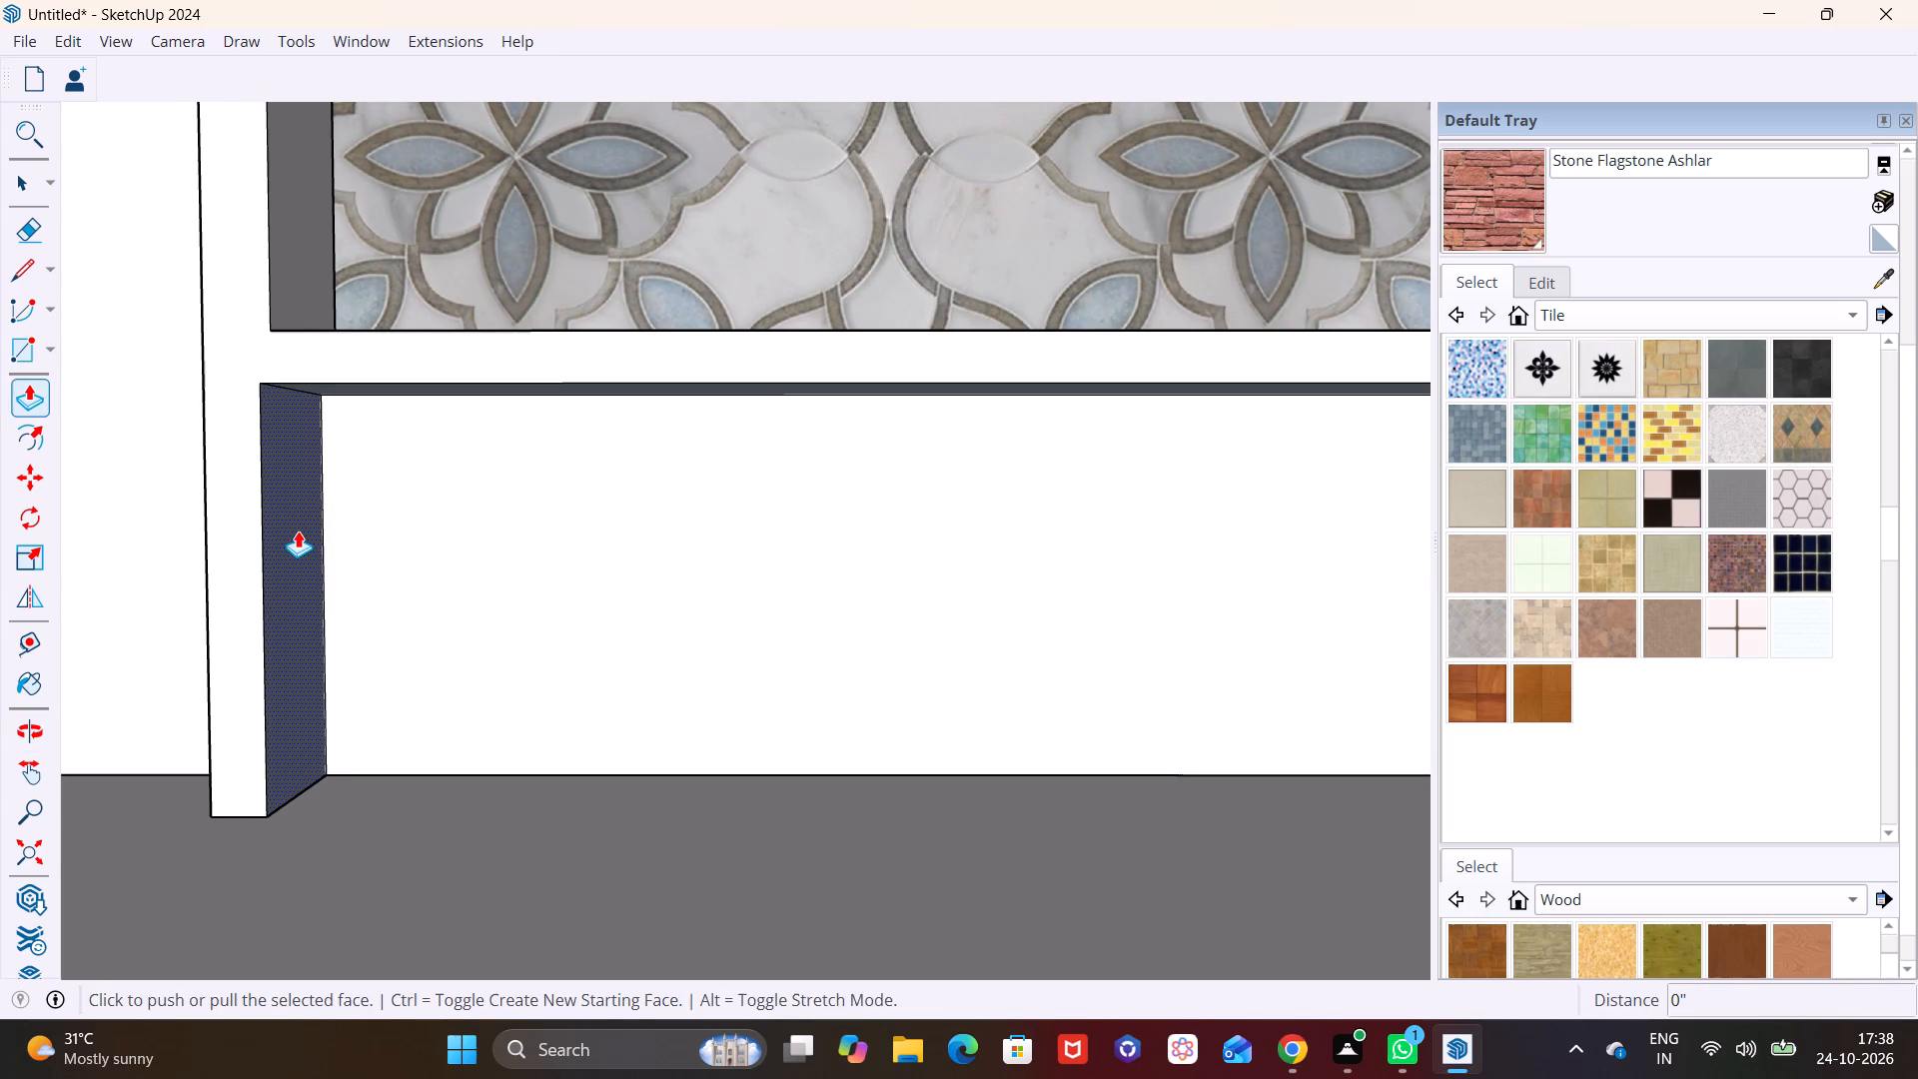
{"action": "left_click", "coordinate": [298, 531]}
{"action": "left_click", "coordinate": [354, 545]}
Examine the lowest frame's new posts and the overall façade from around the building's corner.
{"action": "scroll", "coordinate": [384, 570], "scroll_direction": "down", "scroll_amount": 10}
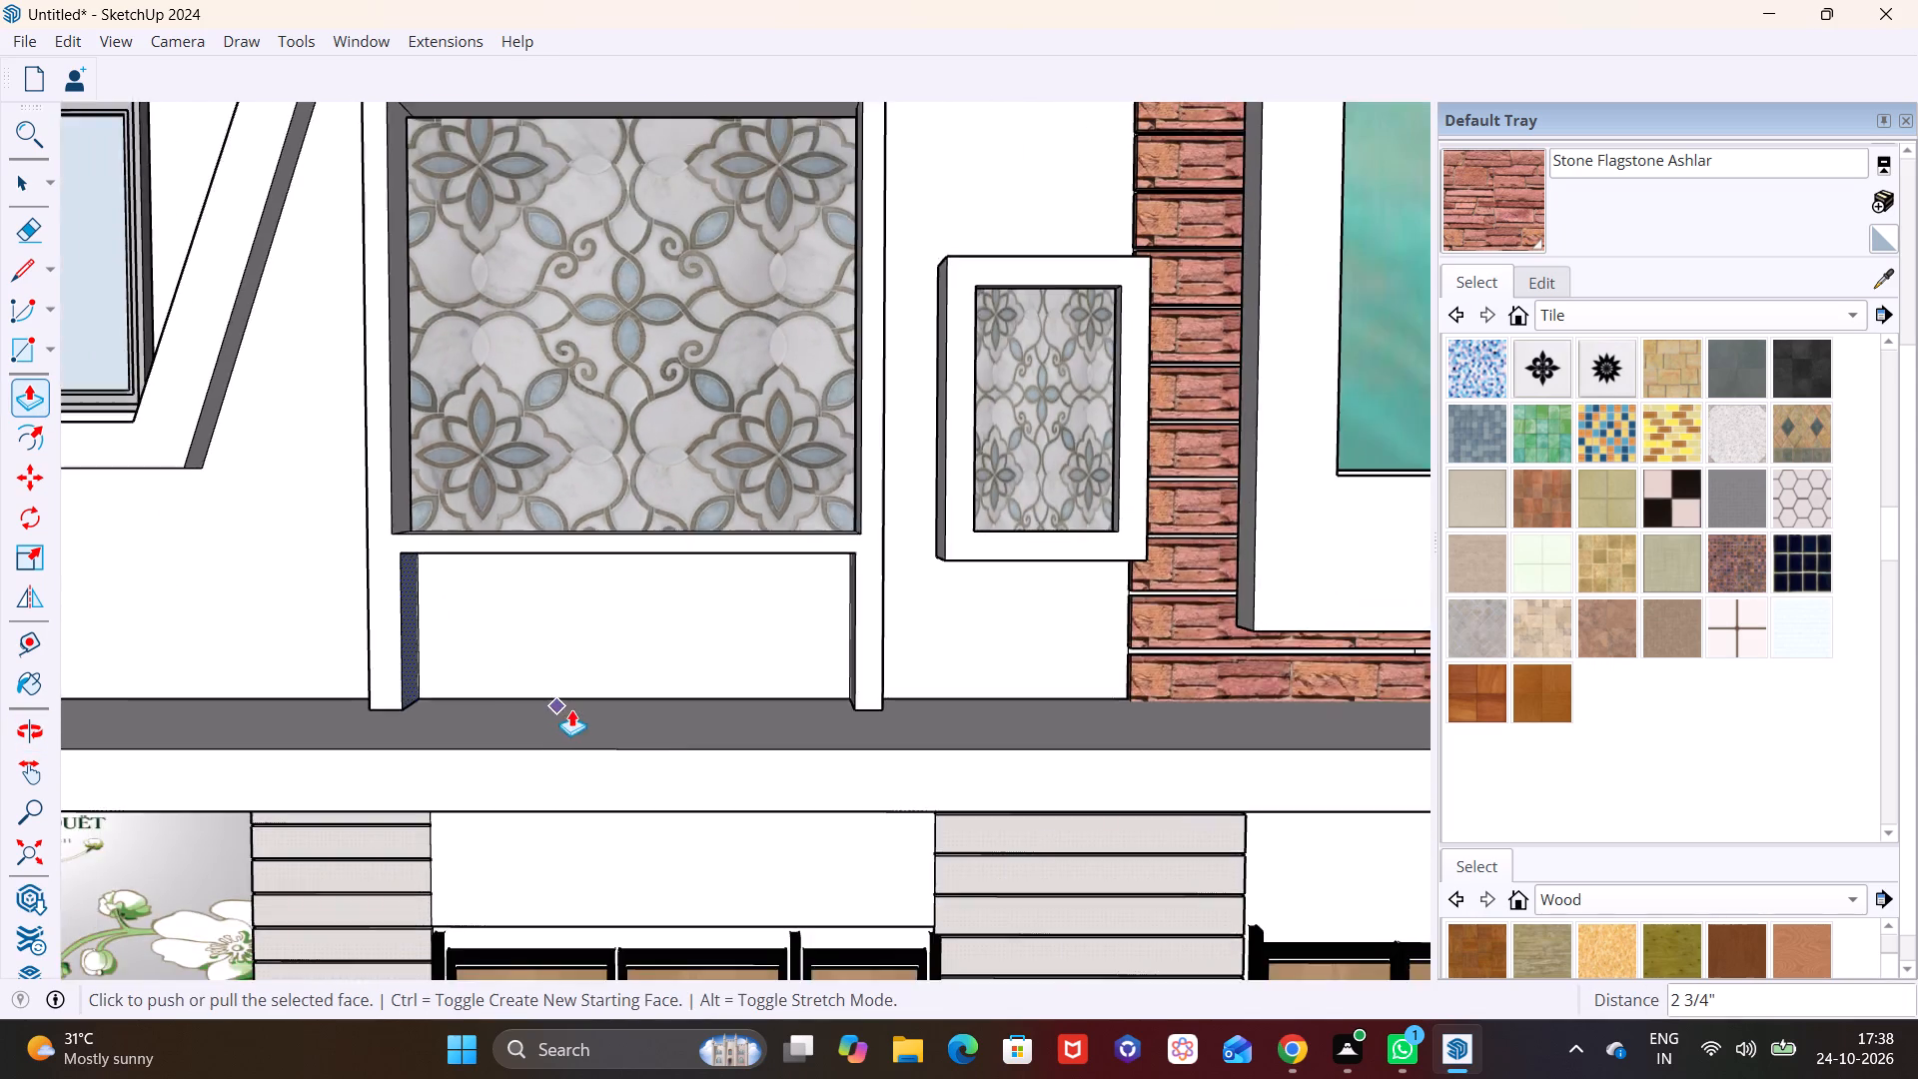
{"action": "scroll", "coordinate": [571, 709], "scroll_direction": "down", "scroll_amount": 9}
{"action": "middle_click_drag", "start_coordinate": [592, 749], "coordinate": [631, 794]}
{"action": "middle_click_drag", "start_coordinate": [680, 725], "coordinate": [979, 705]}
{"action": "scroll", "coordinate": [950, 685], "scroll_direction": "down", "scroll_amount": 11}
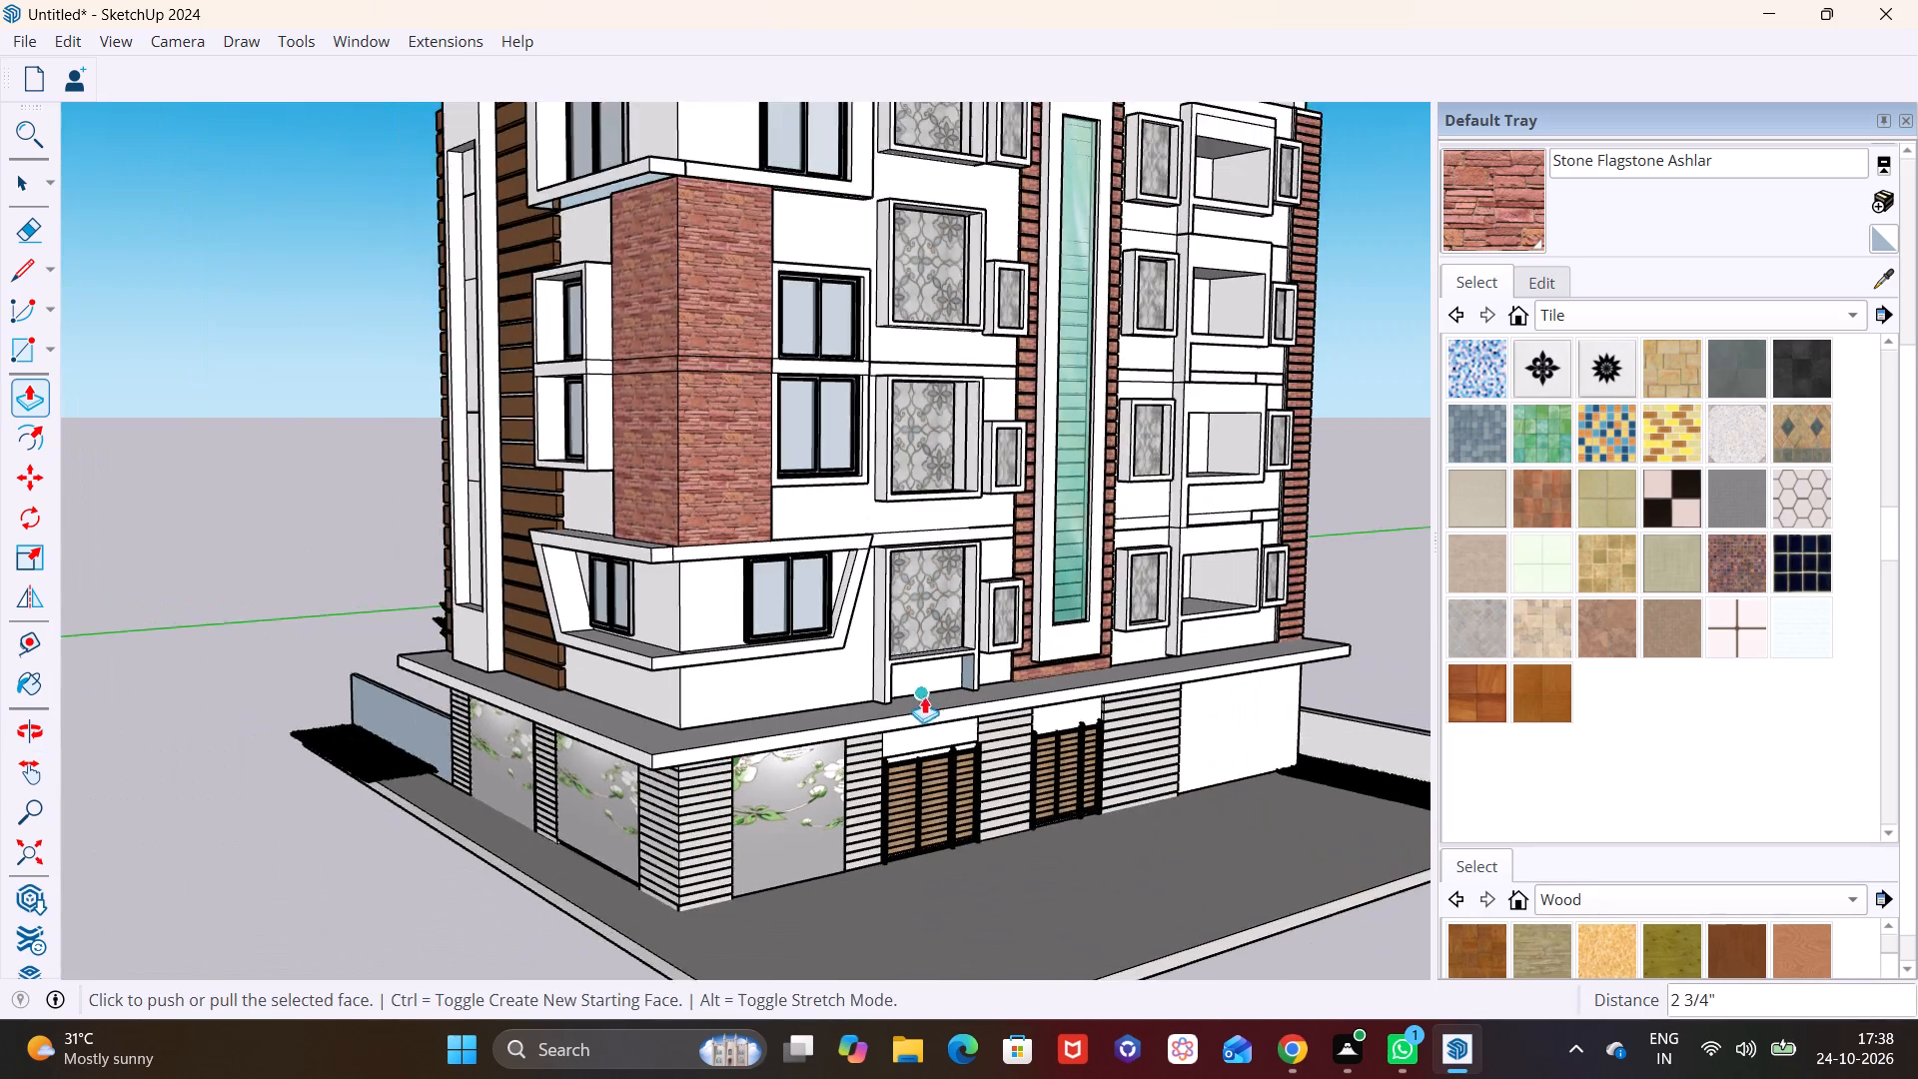
{"action": "middle_click_drag", "start_coordinate": [913, 694], "coordinate": [523, 697]}
{"action": "scroll", "coordinate": [526, 670], "scroll_direction": "down", "scroll_amount": 3}
{"action": "middle_click", "coordinate": [526, 672]}
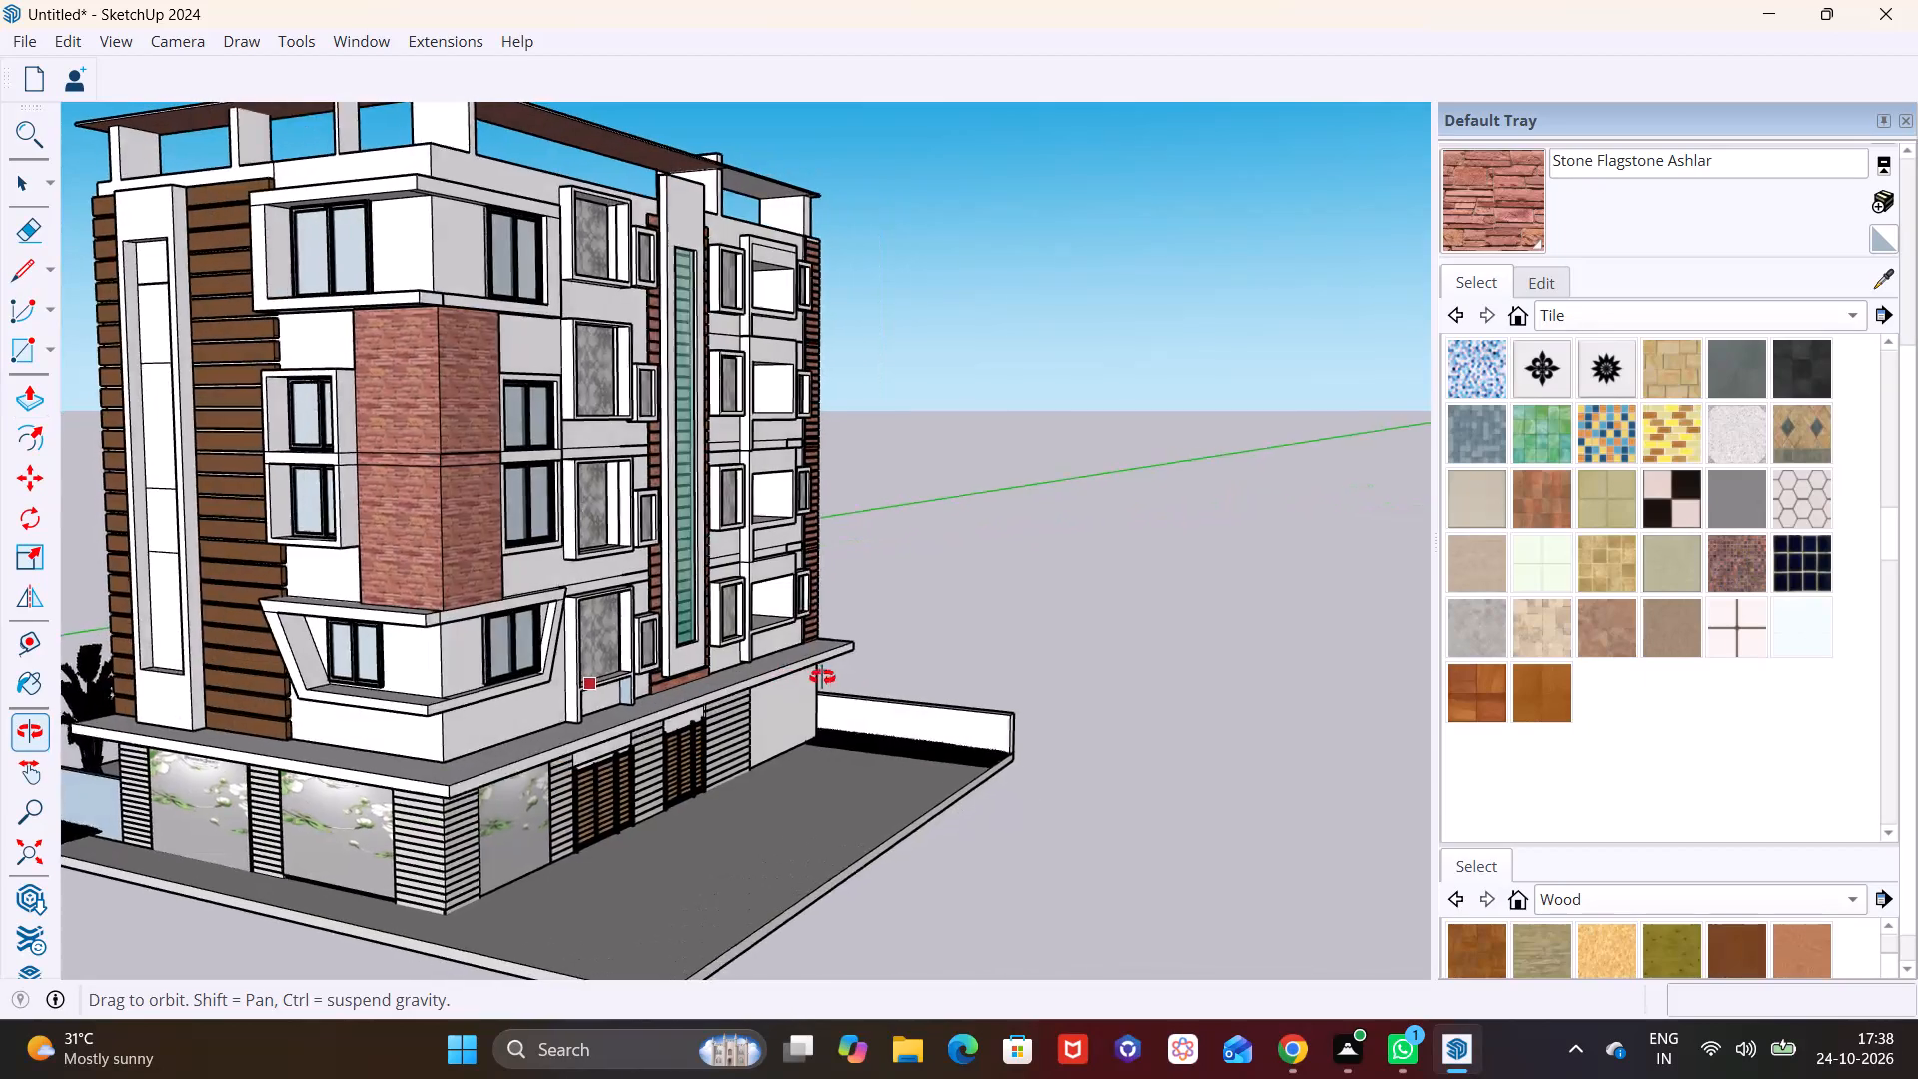
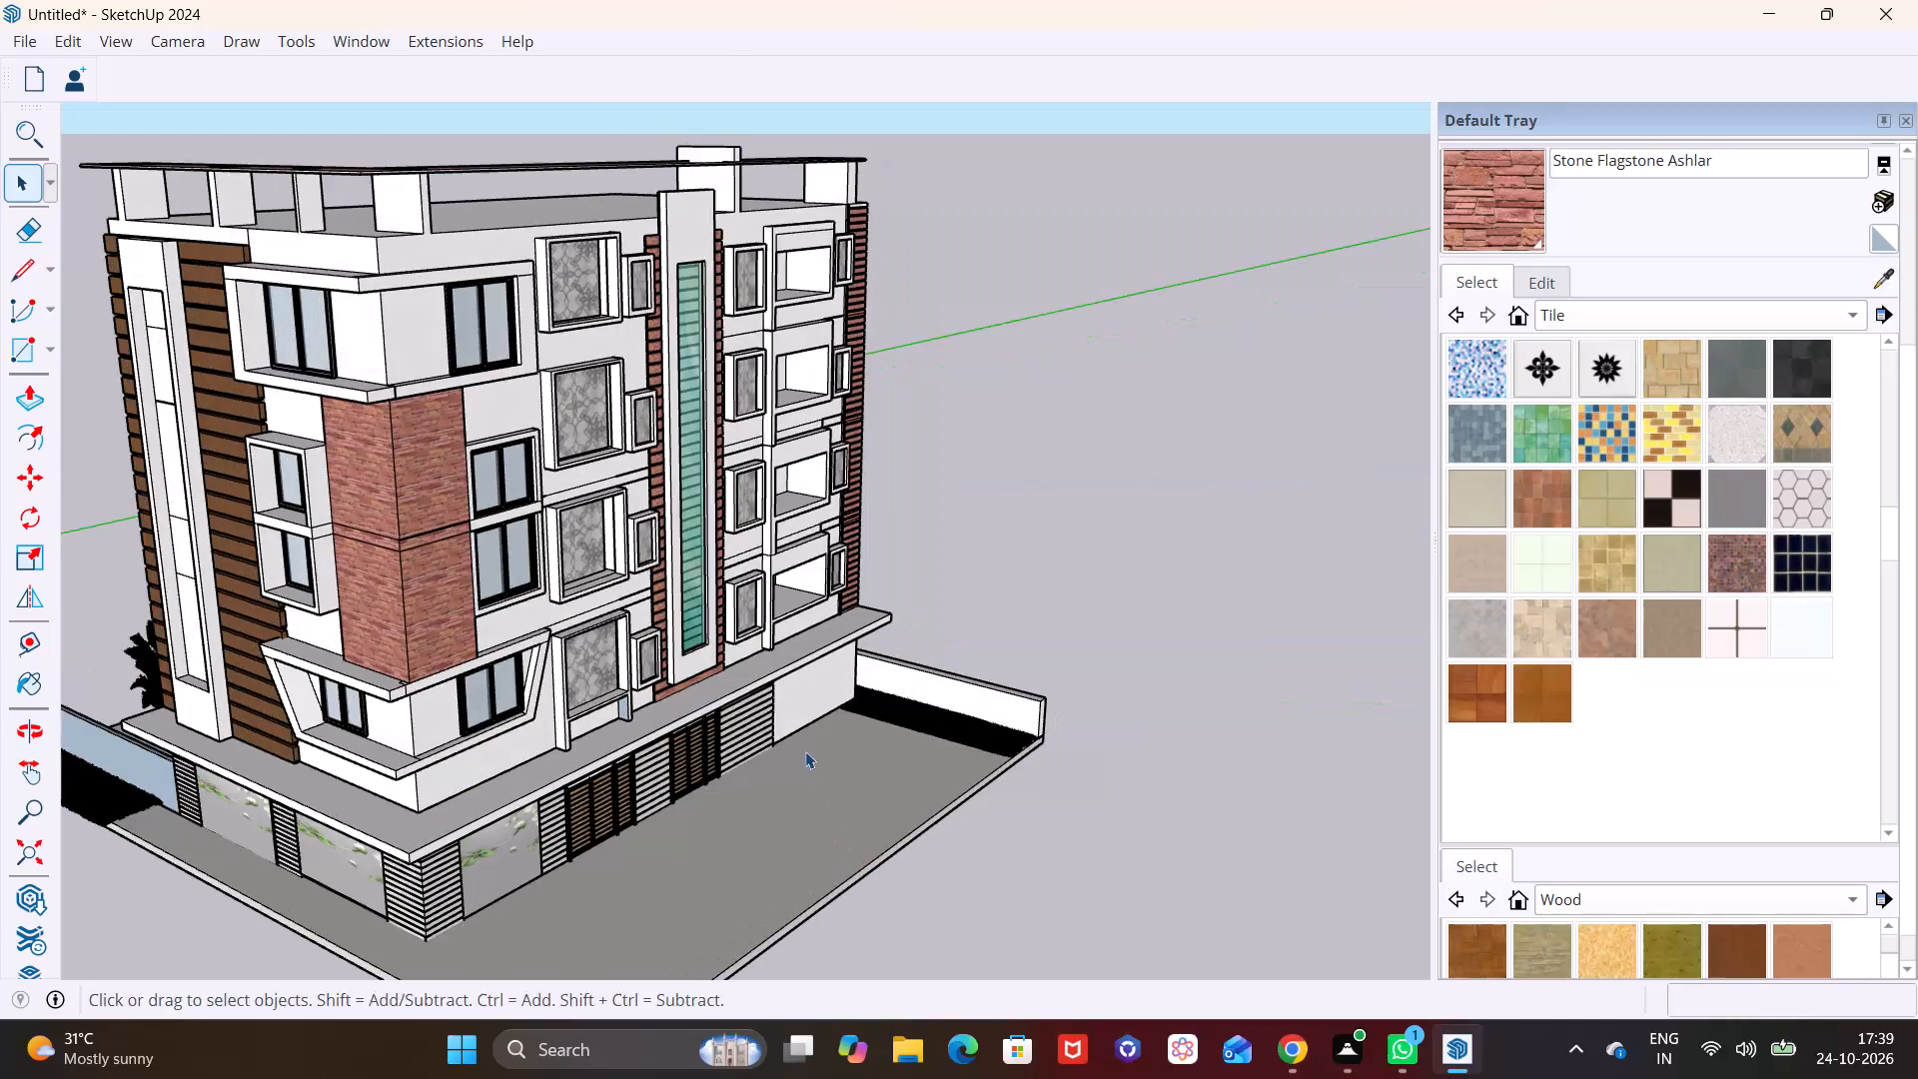
Examine the building from the main façade, around the corner and the slatted side, to the blank rear wall.
{"action": "middle_click_drag", "start_coordinate": [801, 750], "coordinate": [676, 525]}
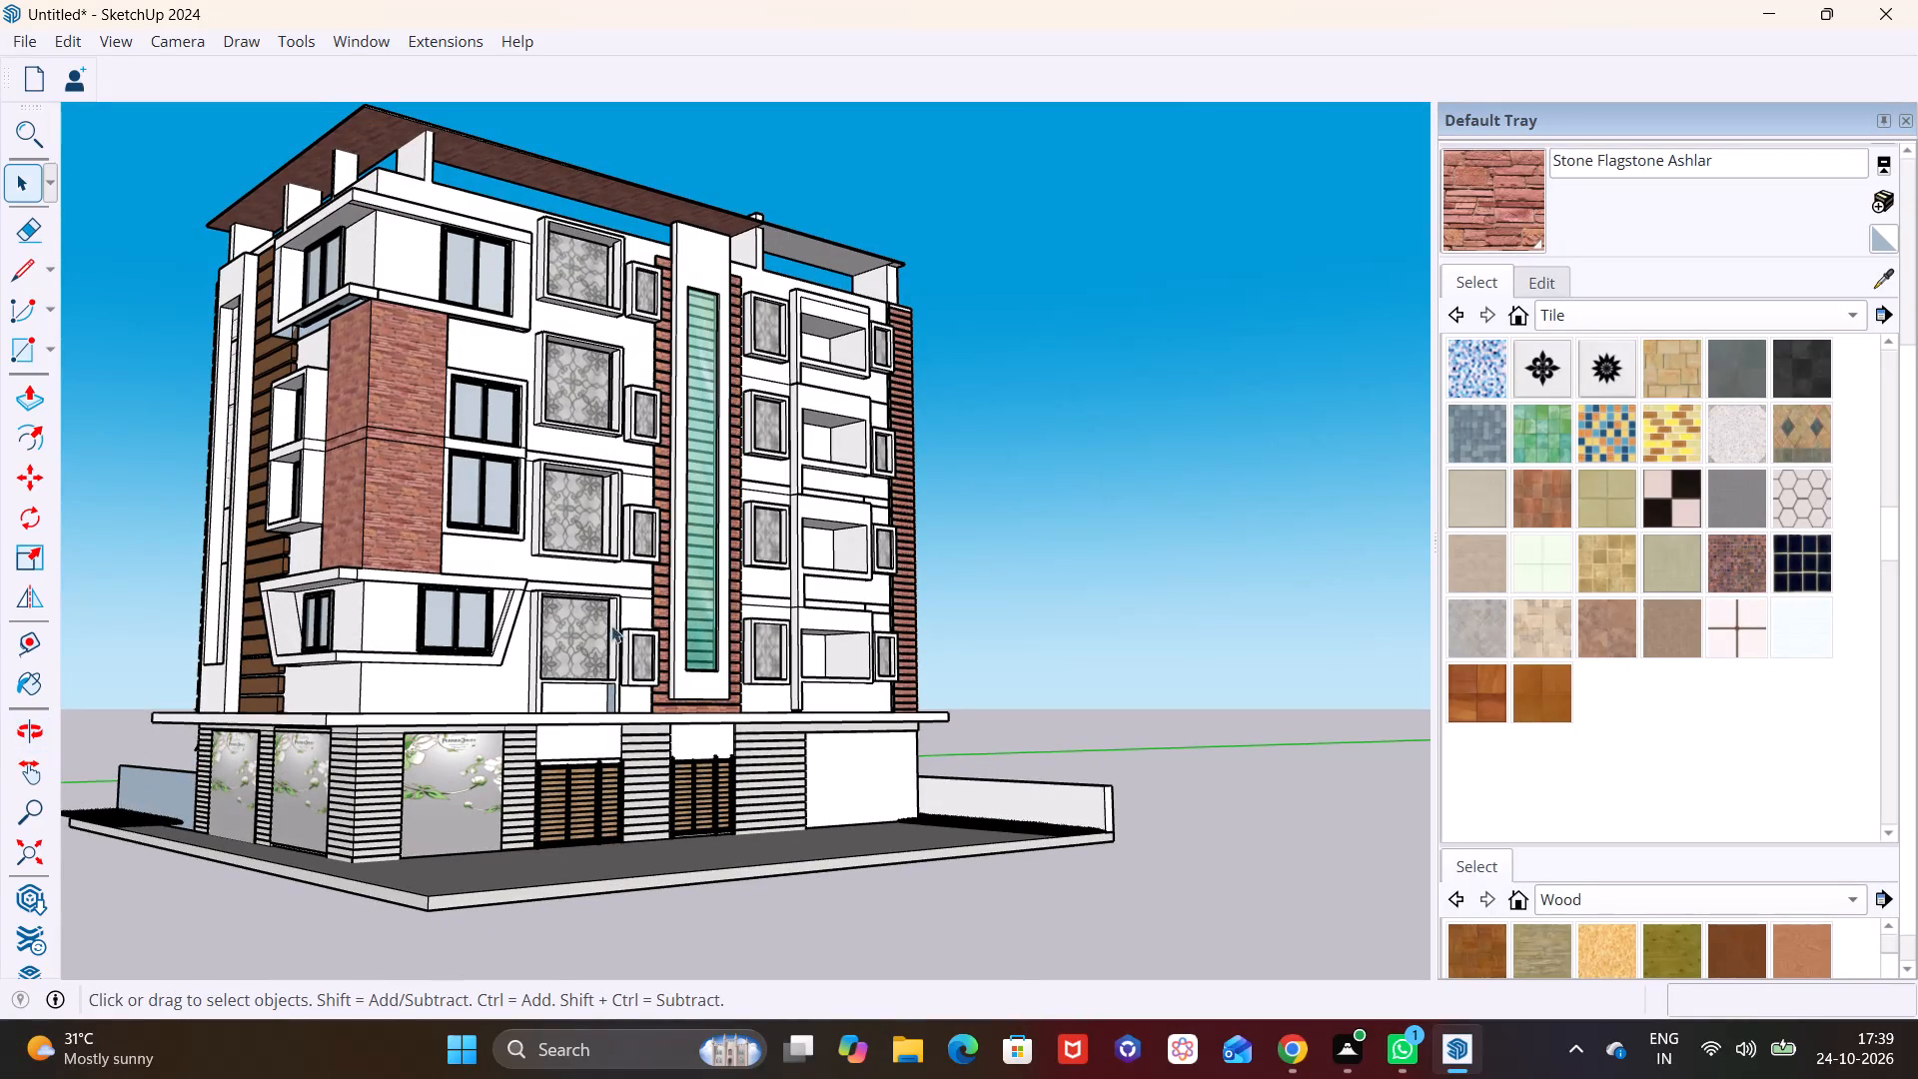
{"action": "middle_click_drag", "start_coordinate": [540, 702], "coordinate": [760, 781], "text": "shift"}
{"action": "scroll", "coordinate": [709, 769], "scroll_direction": "up", "scroll_amount": 1}
{"action": "middle_click_drag", "start_coordinate": [744, 802], "coordinate": [773, 869]}
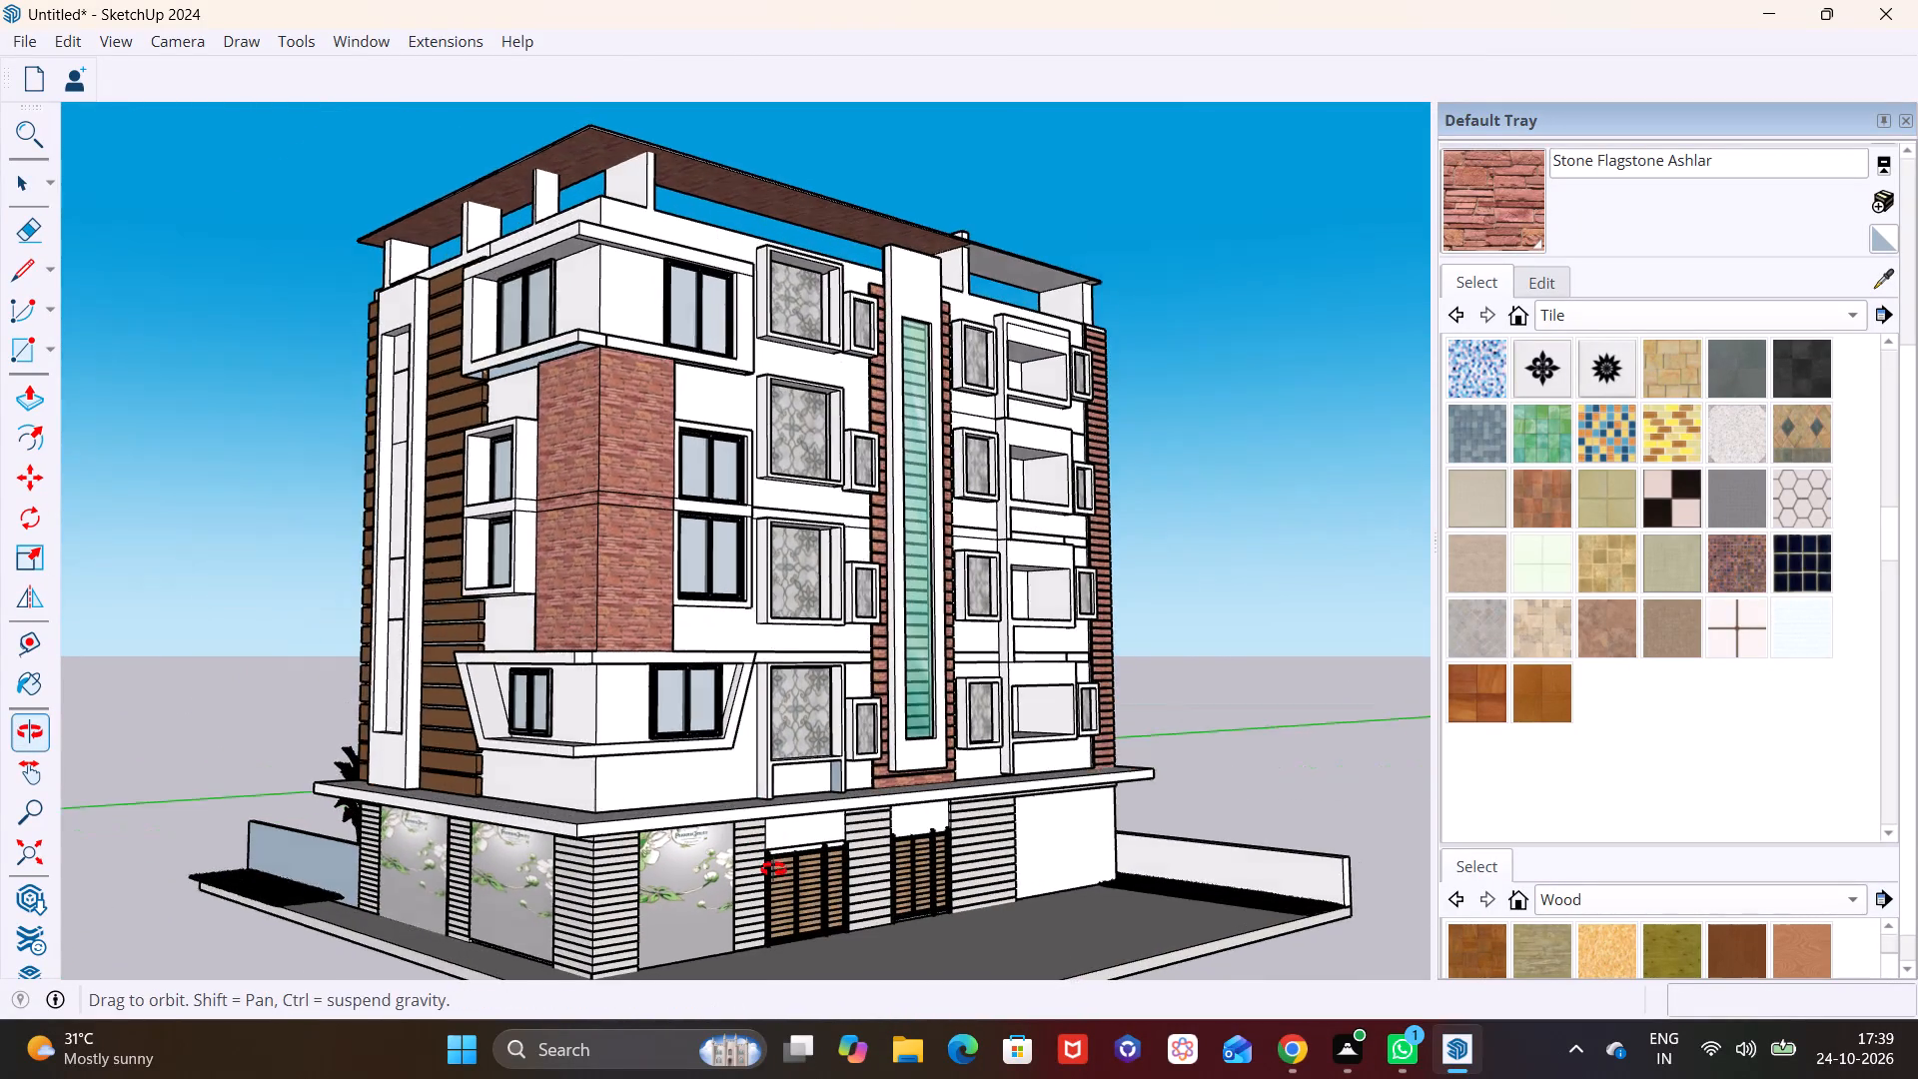
{"action": "middle_click_drag", "start_coordinate": [773, 869], "coordinate": [785, 887]}
{"action": "middle_click_drag", "start_coordinate": [773, 842], "coordinate": [719, 755], "text": "shift"}
{"action": "middle_click_drag", "start_coordinate": [546, 684], "coordinate": [940, 707]}
{"action": "middle_click_drag", "start_coordinate": [589, 765], "coordinate": [848, 752]}
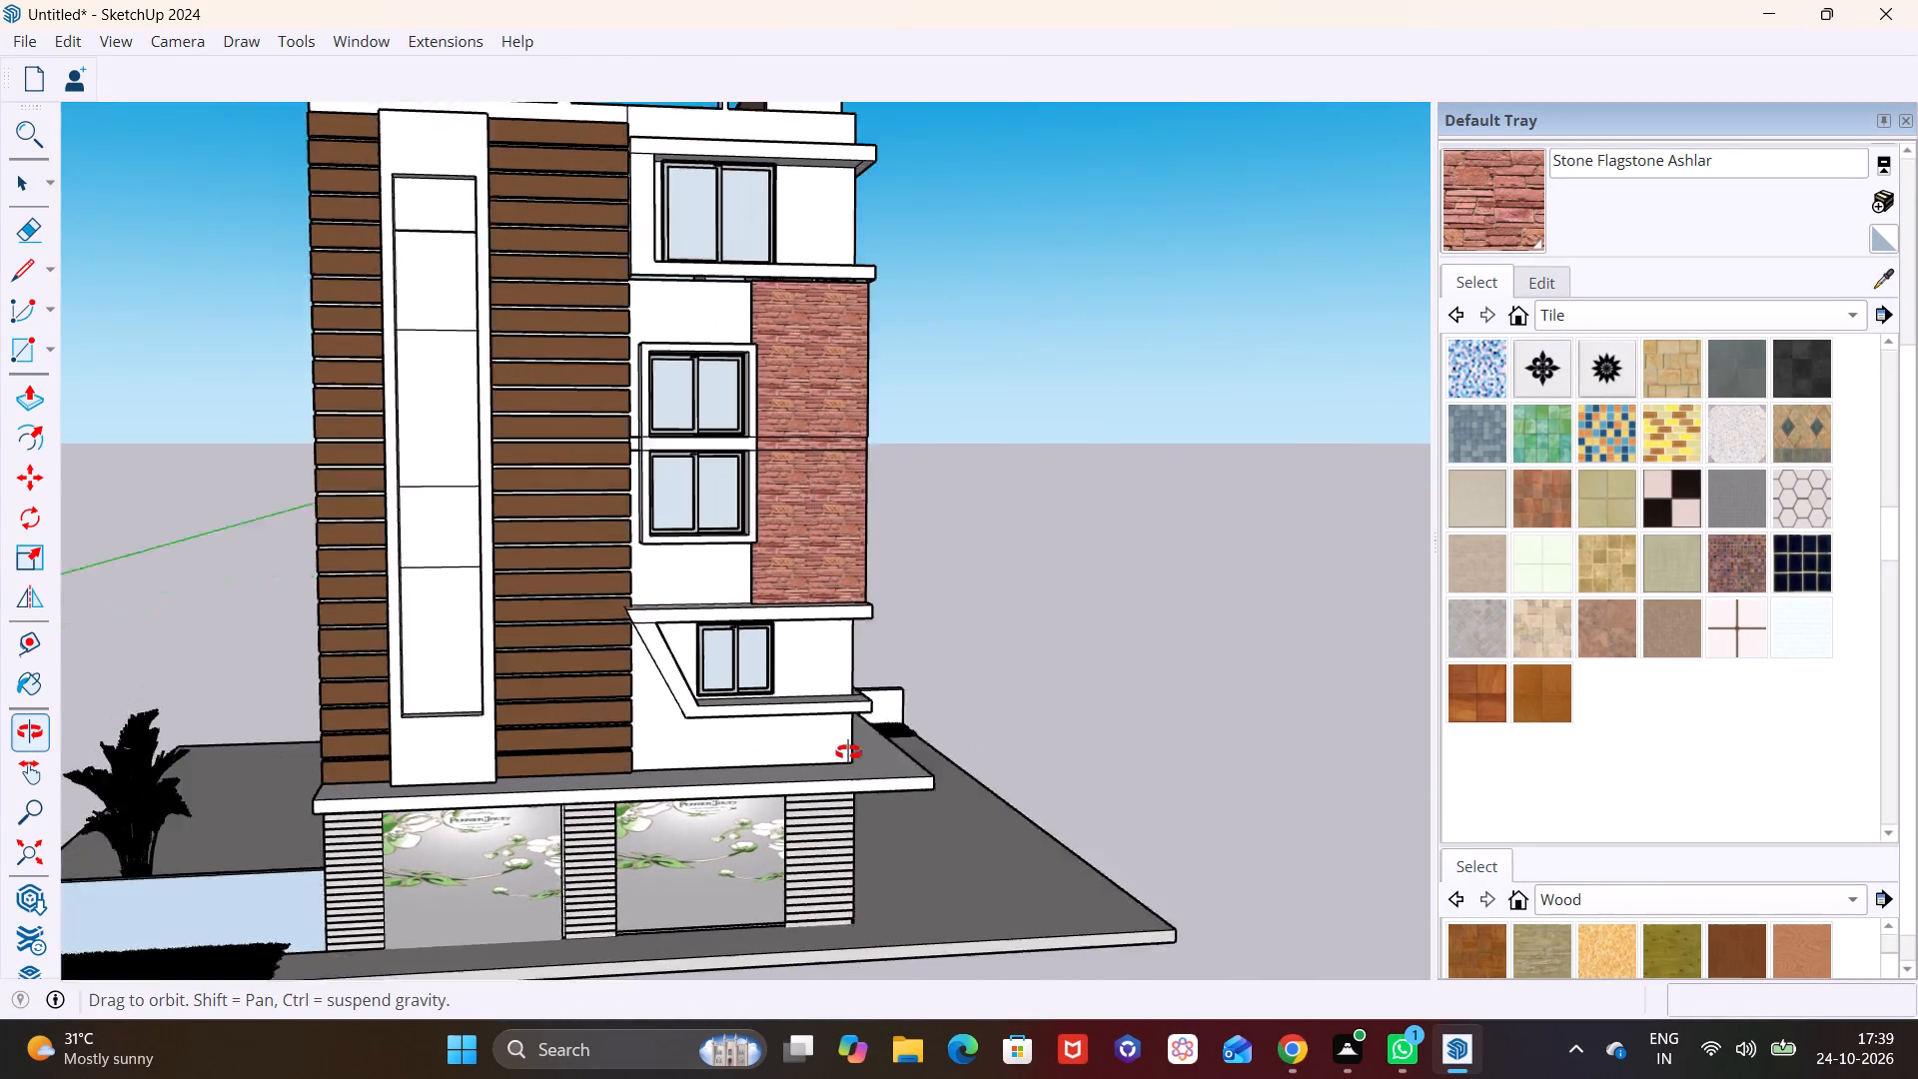
{"action": "middle_click_drag", "start_coordinate": [848, 752], "coordinate": [1039, 741]}
{"action": "middle_click_drag", "start_coordinate": [498, 822], "coordinate": [766, 624], "text": "shift"}
{"action": "middle_click_drag", "start_coordinate": [406, 753], "coordinate": [866, 777]}
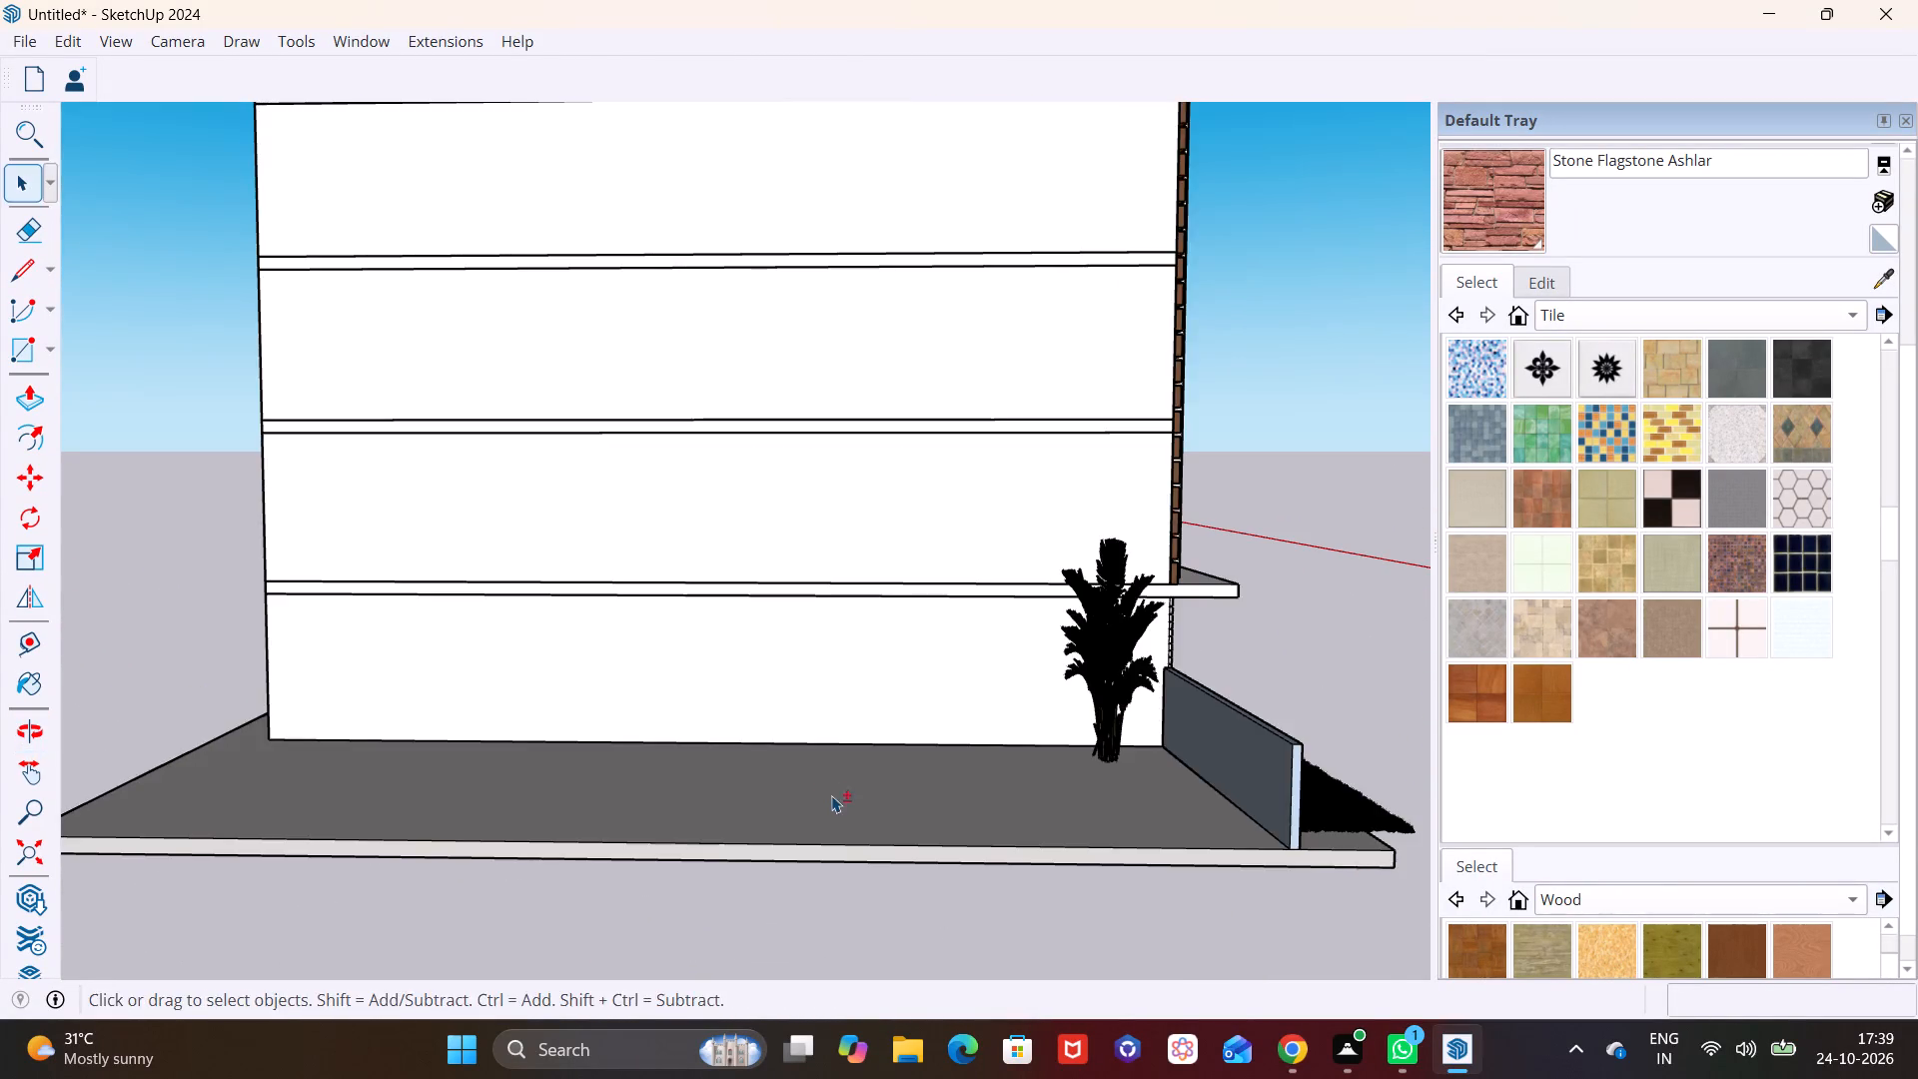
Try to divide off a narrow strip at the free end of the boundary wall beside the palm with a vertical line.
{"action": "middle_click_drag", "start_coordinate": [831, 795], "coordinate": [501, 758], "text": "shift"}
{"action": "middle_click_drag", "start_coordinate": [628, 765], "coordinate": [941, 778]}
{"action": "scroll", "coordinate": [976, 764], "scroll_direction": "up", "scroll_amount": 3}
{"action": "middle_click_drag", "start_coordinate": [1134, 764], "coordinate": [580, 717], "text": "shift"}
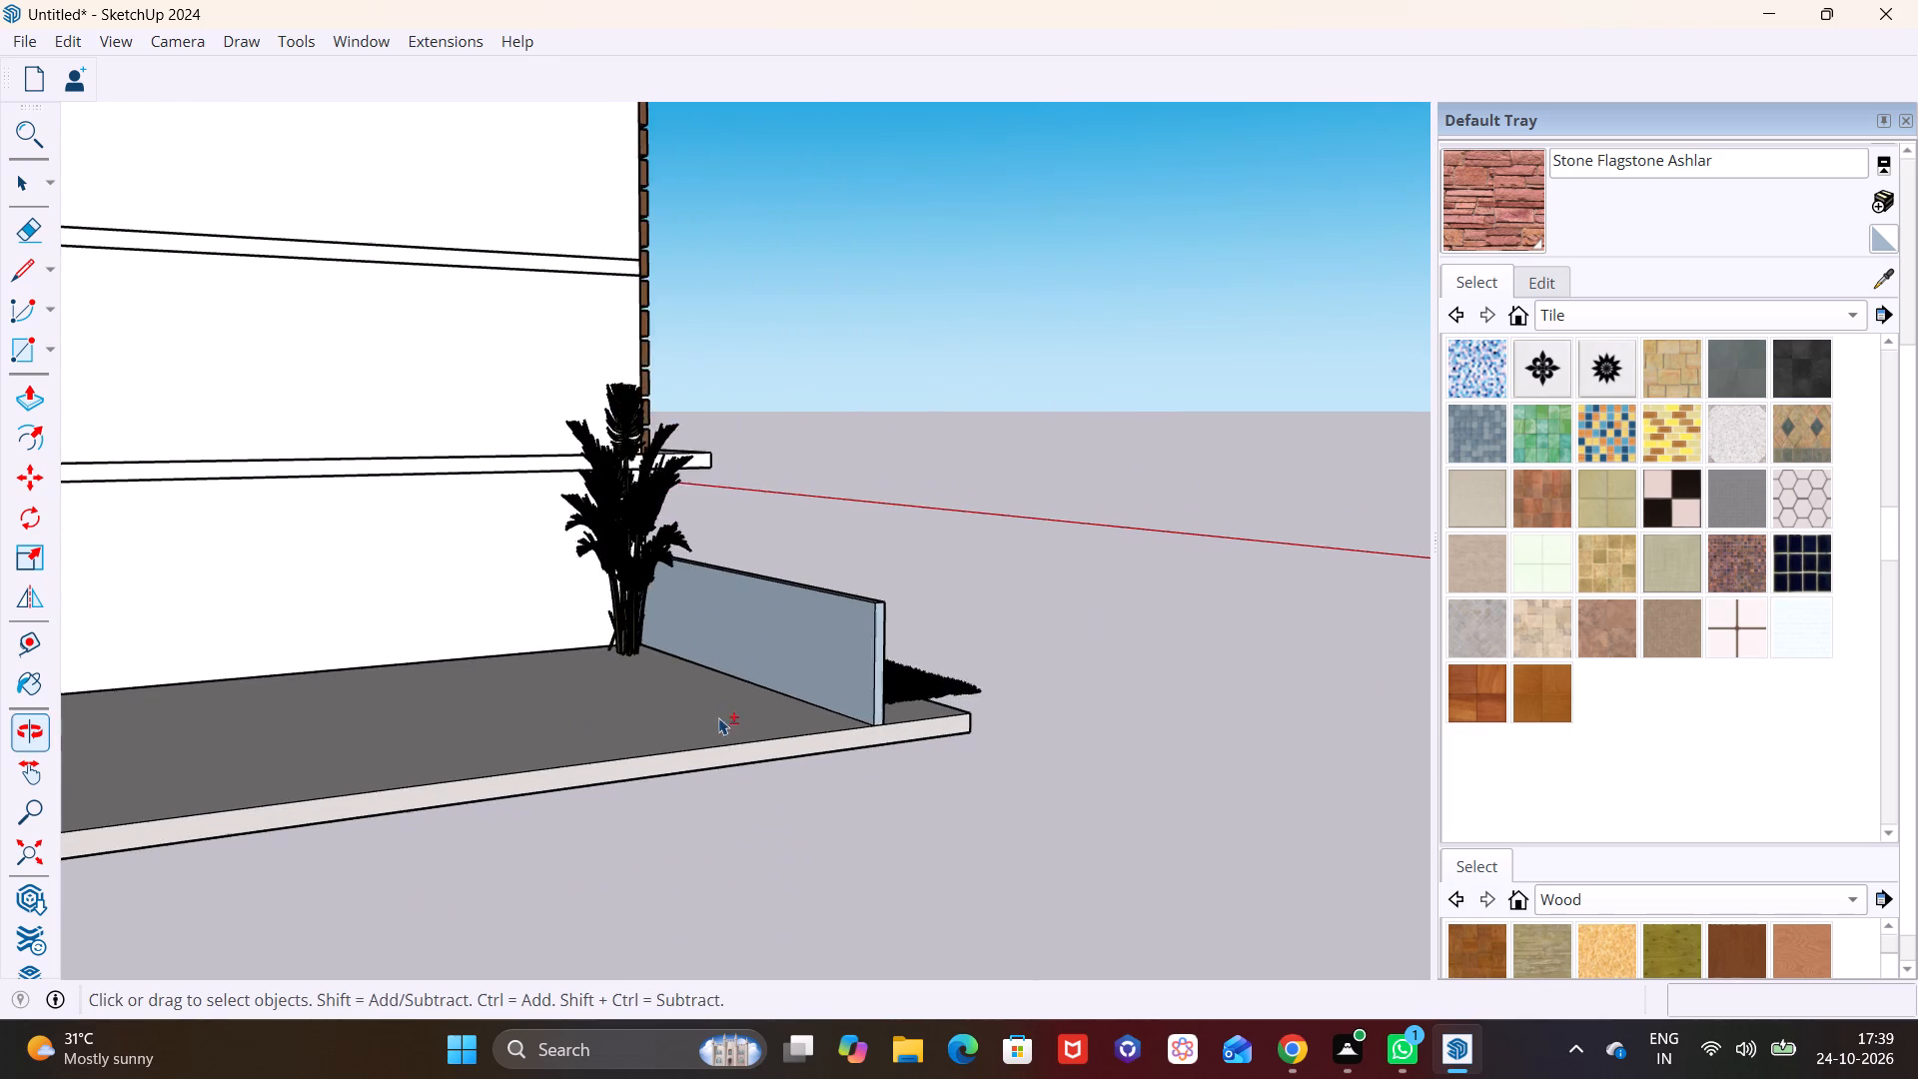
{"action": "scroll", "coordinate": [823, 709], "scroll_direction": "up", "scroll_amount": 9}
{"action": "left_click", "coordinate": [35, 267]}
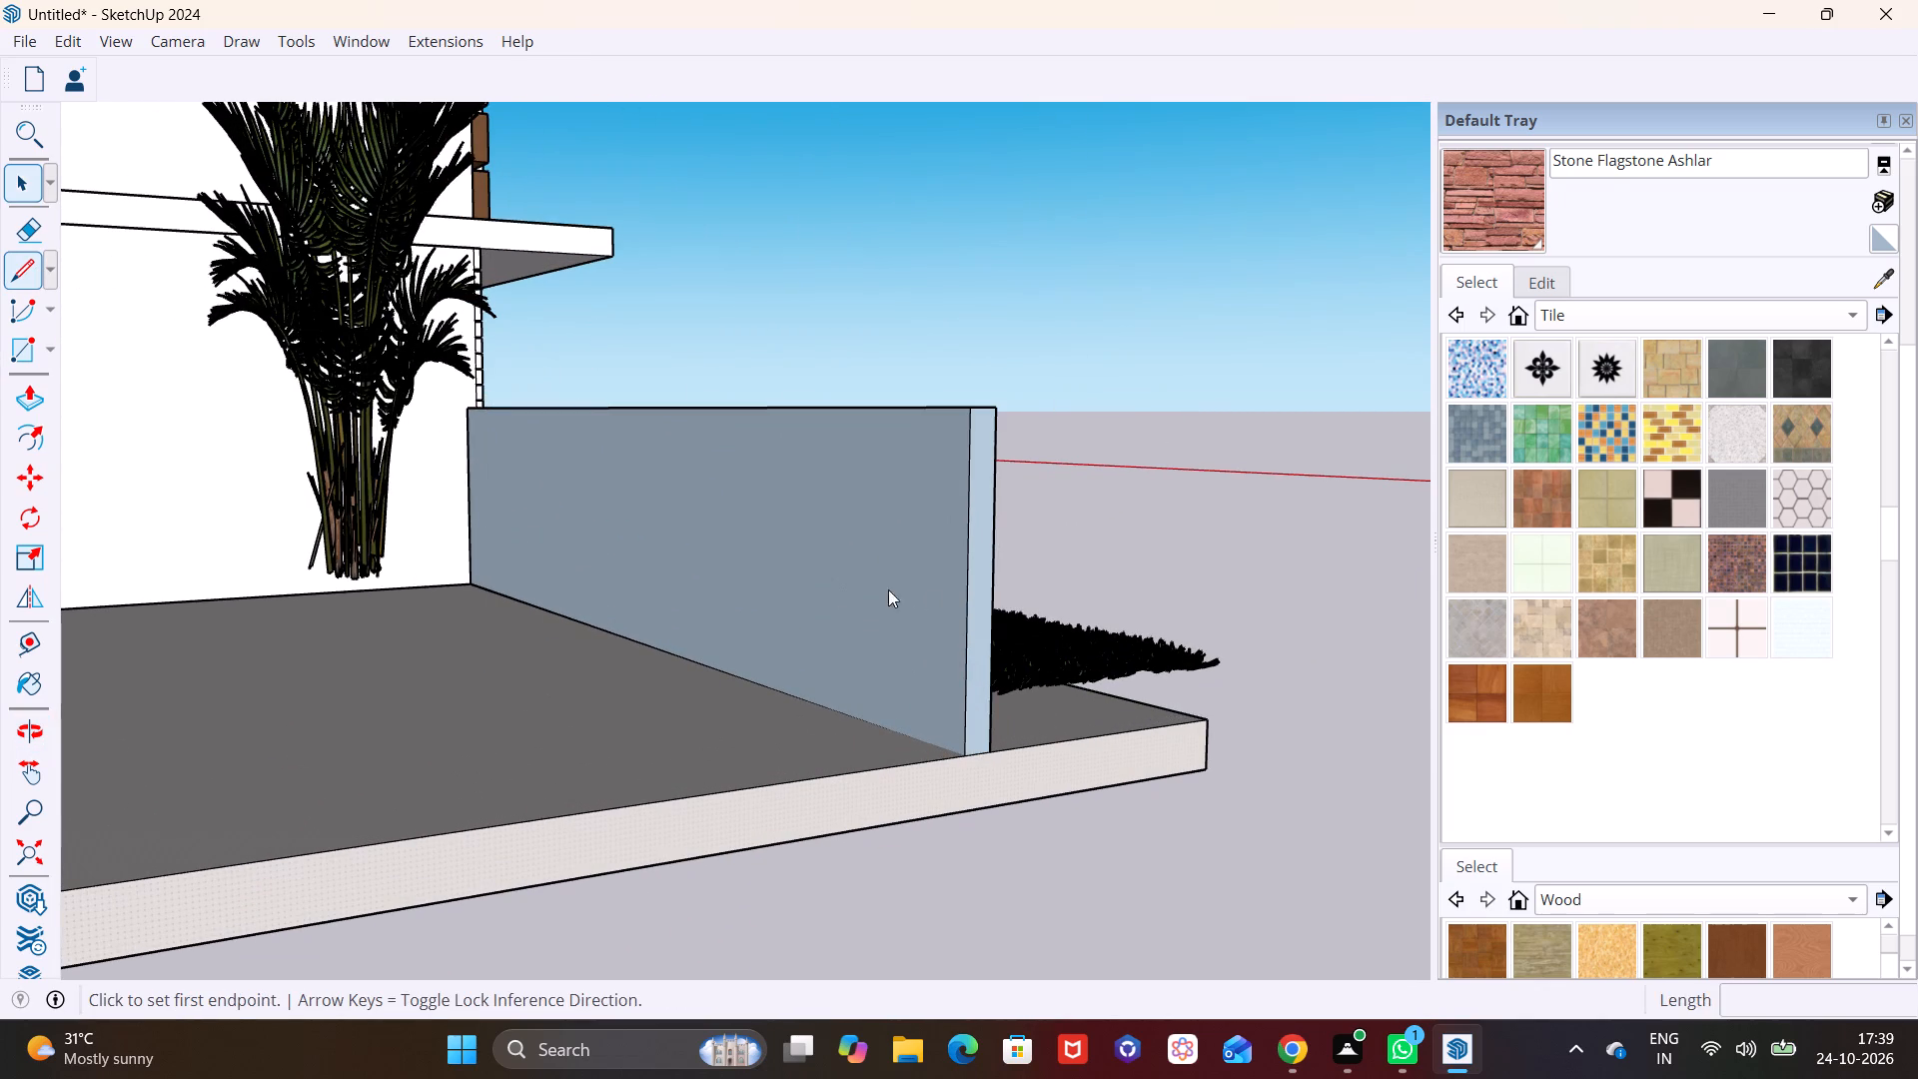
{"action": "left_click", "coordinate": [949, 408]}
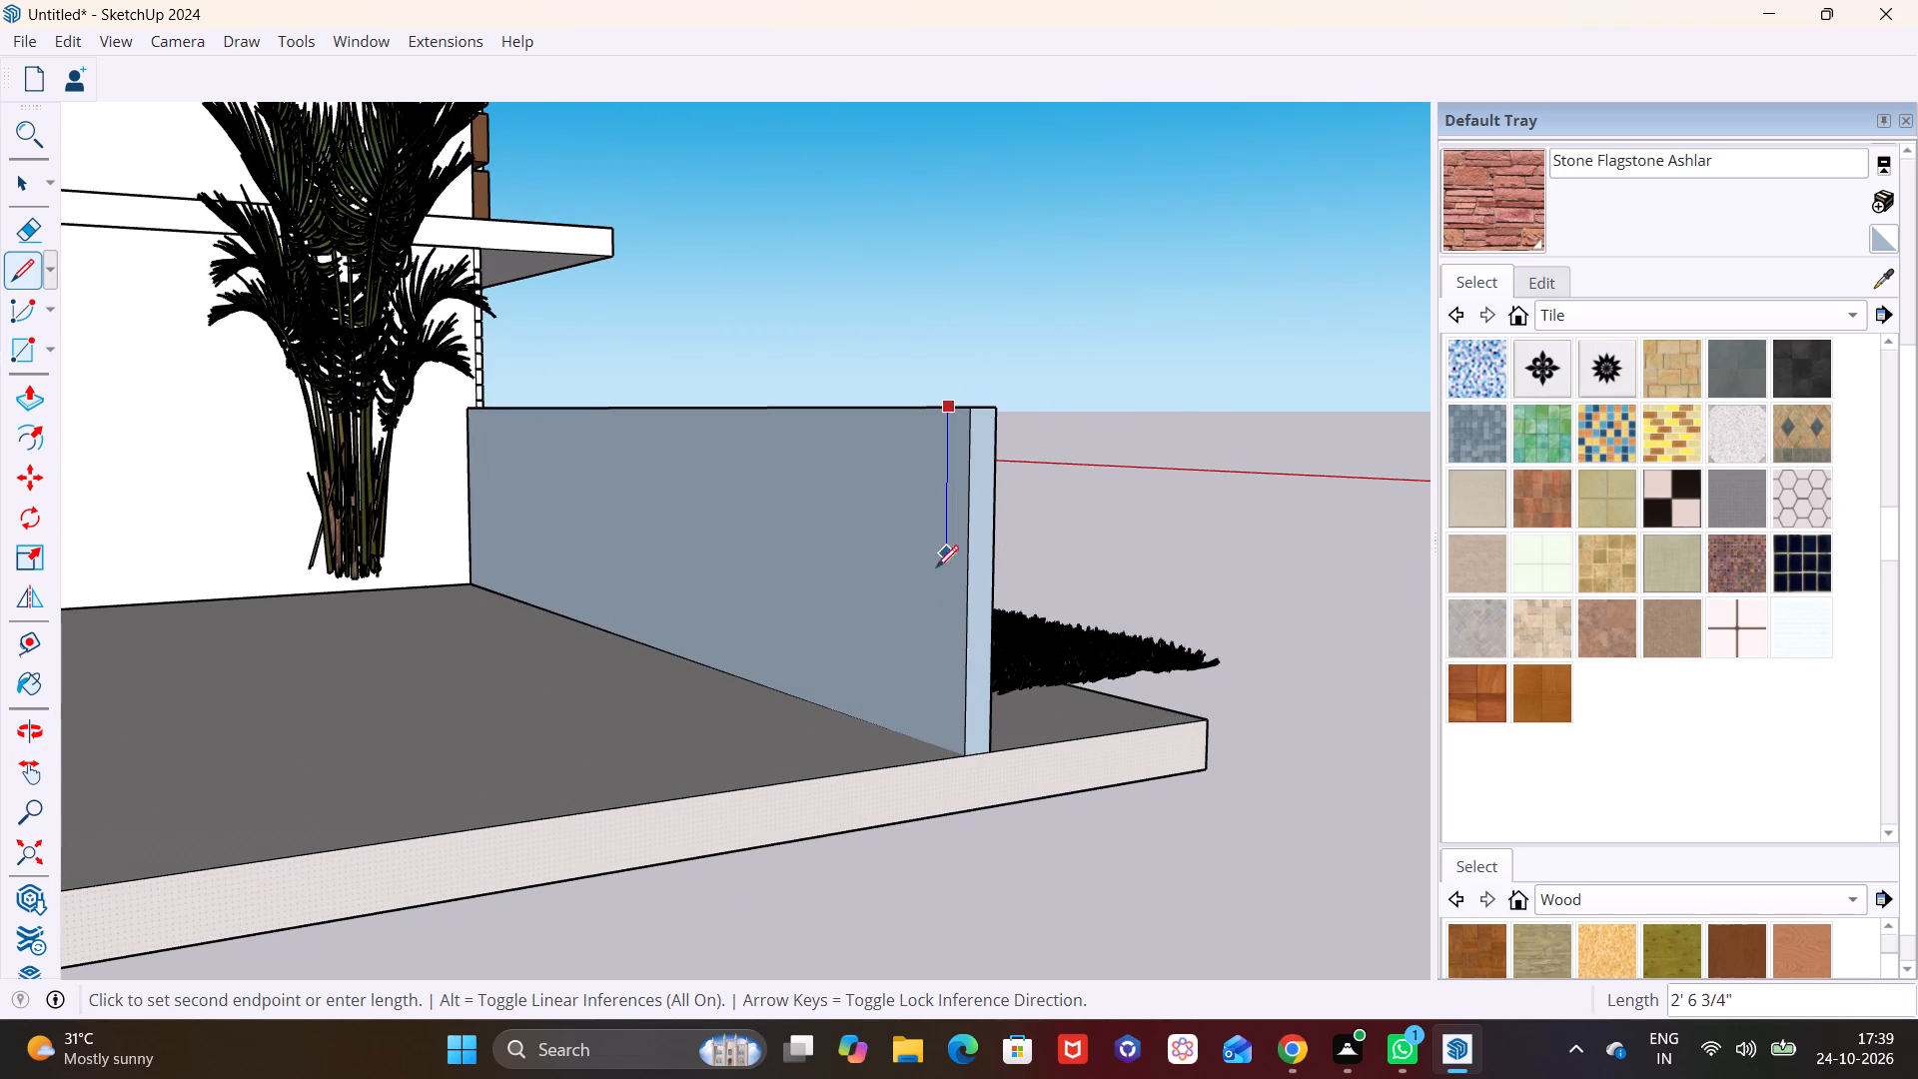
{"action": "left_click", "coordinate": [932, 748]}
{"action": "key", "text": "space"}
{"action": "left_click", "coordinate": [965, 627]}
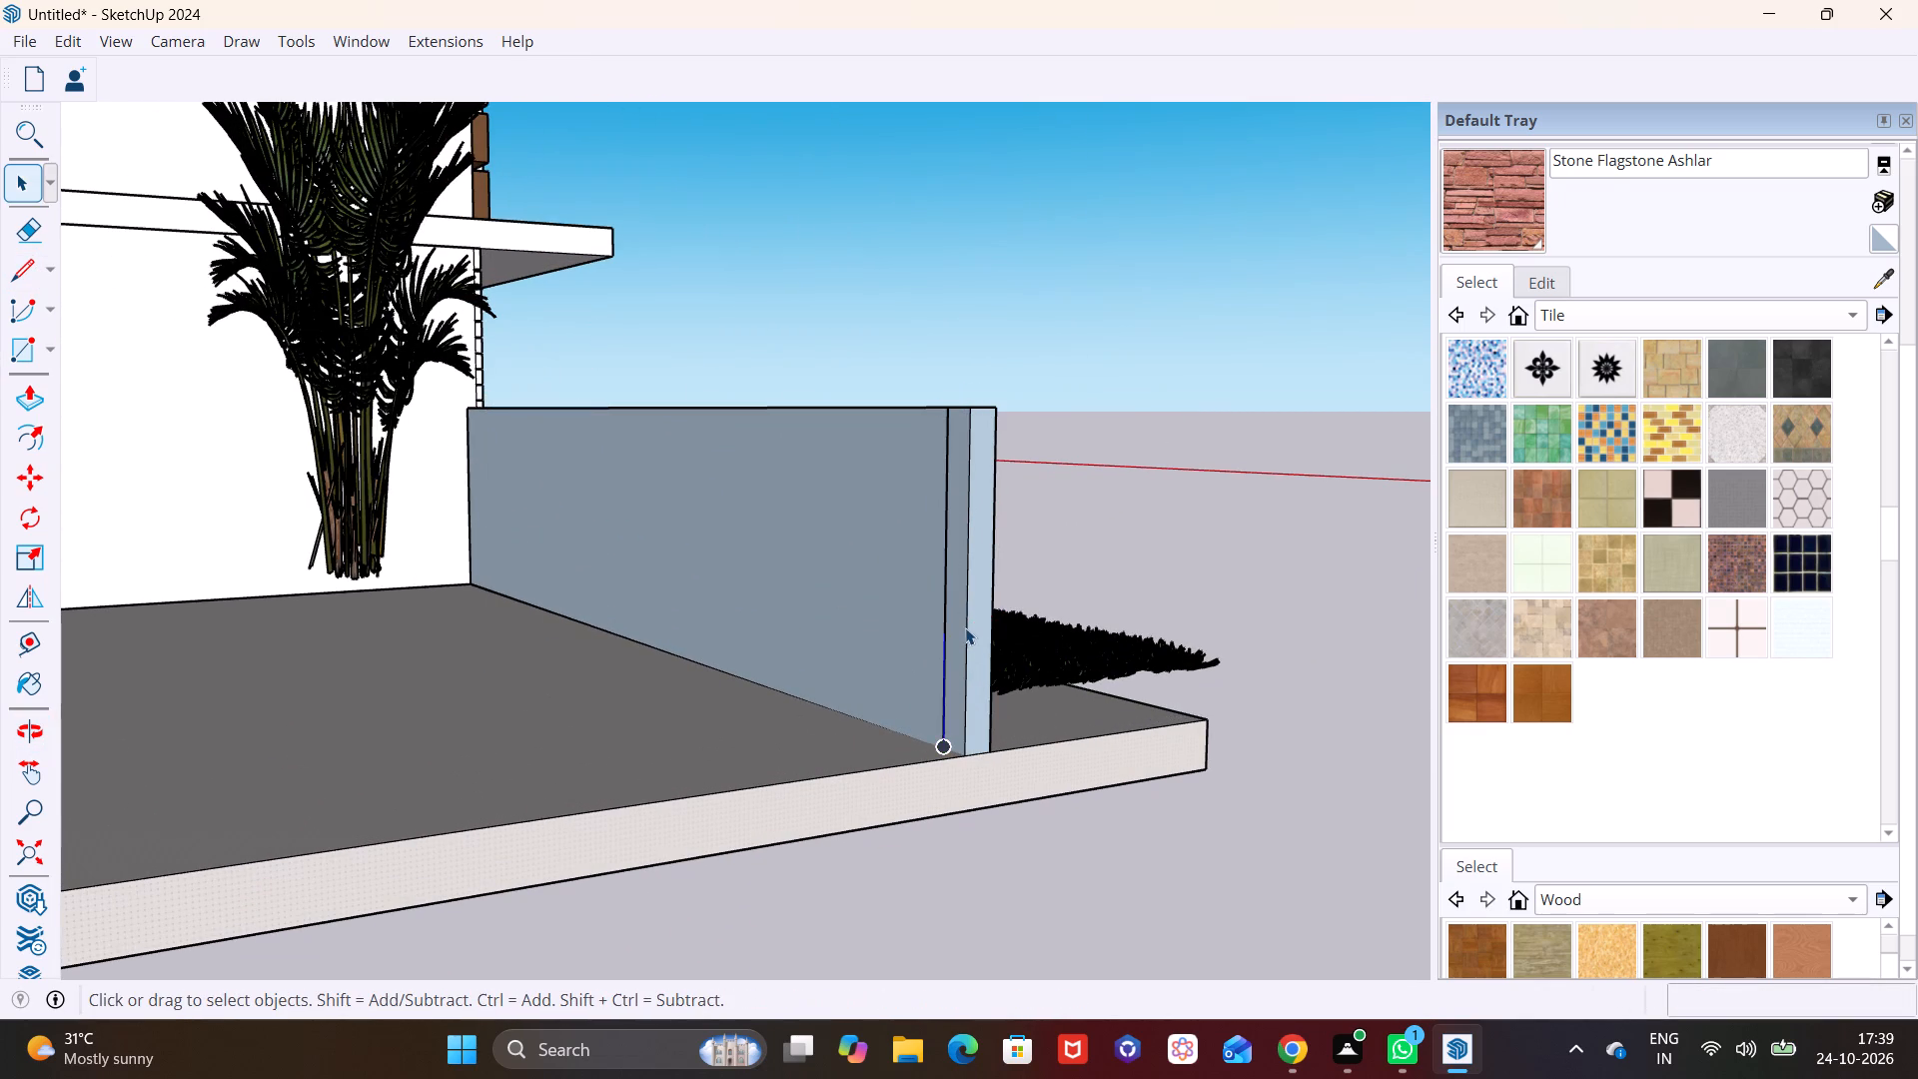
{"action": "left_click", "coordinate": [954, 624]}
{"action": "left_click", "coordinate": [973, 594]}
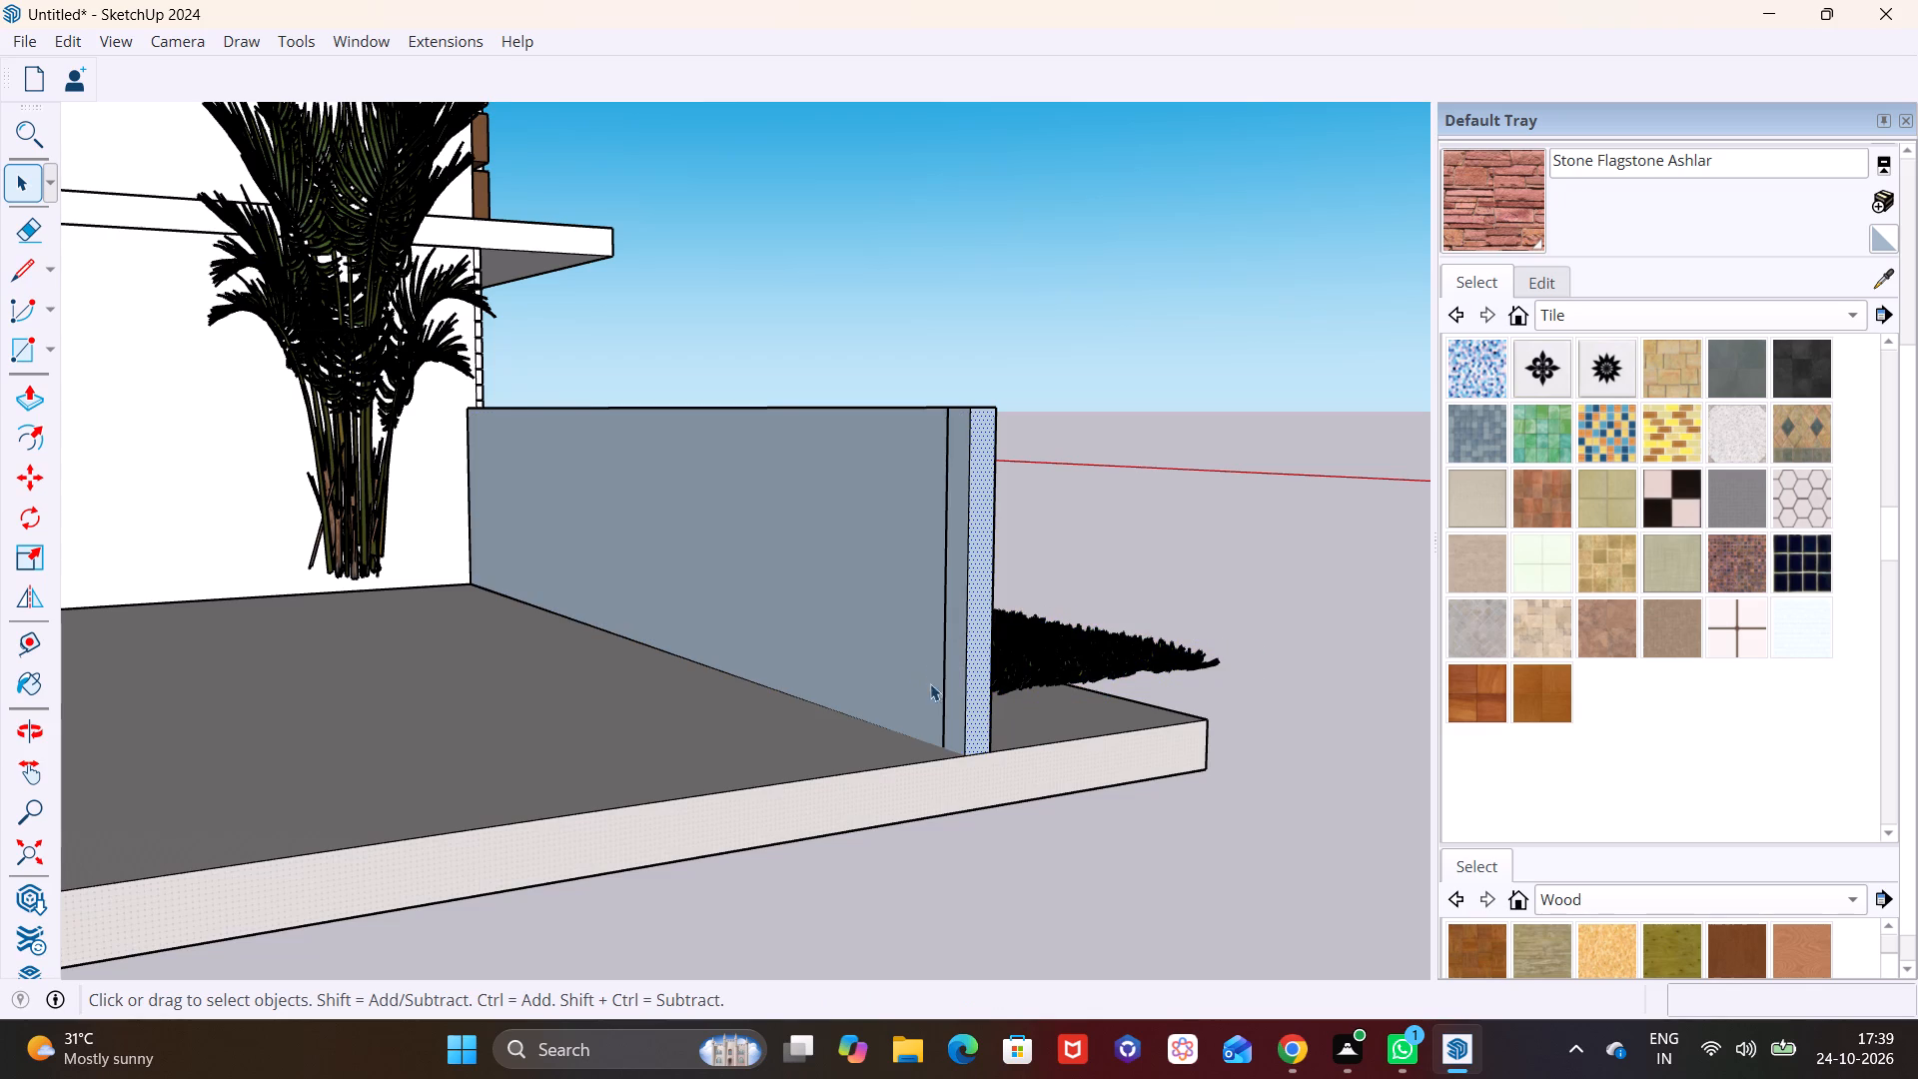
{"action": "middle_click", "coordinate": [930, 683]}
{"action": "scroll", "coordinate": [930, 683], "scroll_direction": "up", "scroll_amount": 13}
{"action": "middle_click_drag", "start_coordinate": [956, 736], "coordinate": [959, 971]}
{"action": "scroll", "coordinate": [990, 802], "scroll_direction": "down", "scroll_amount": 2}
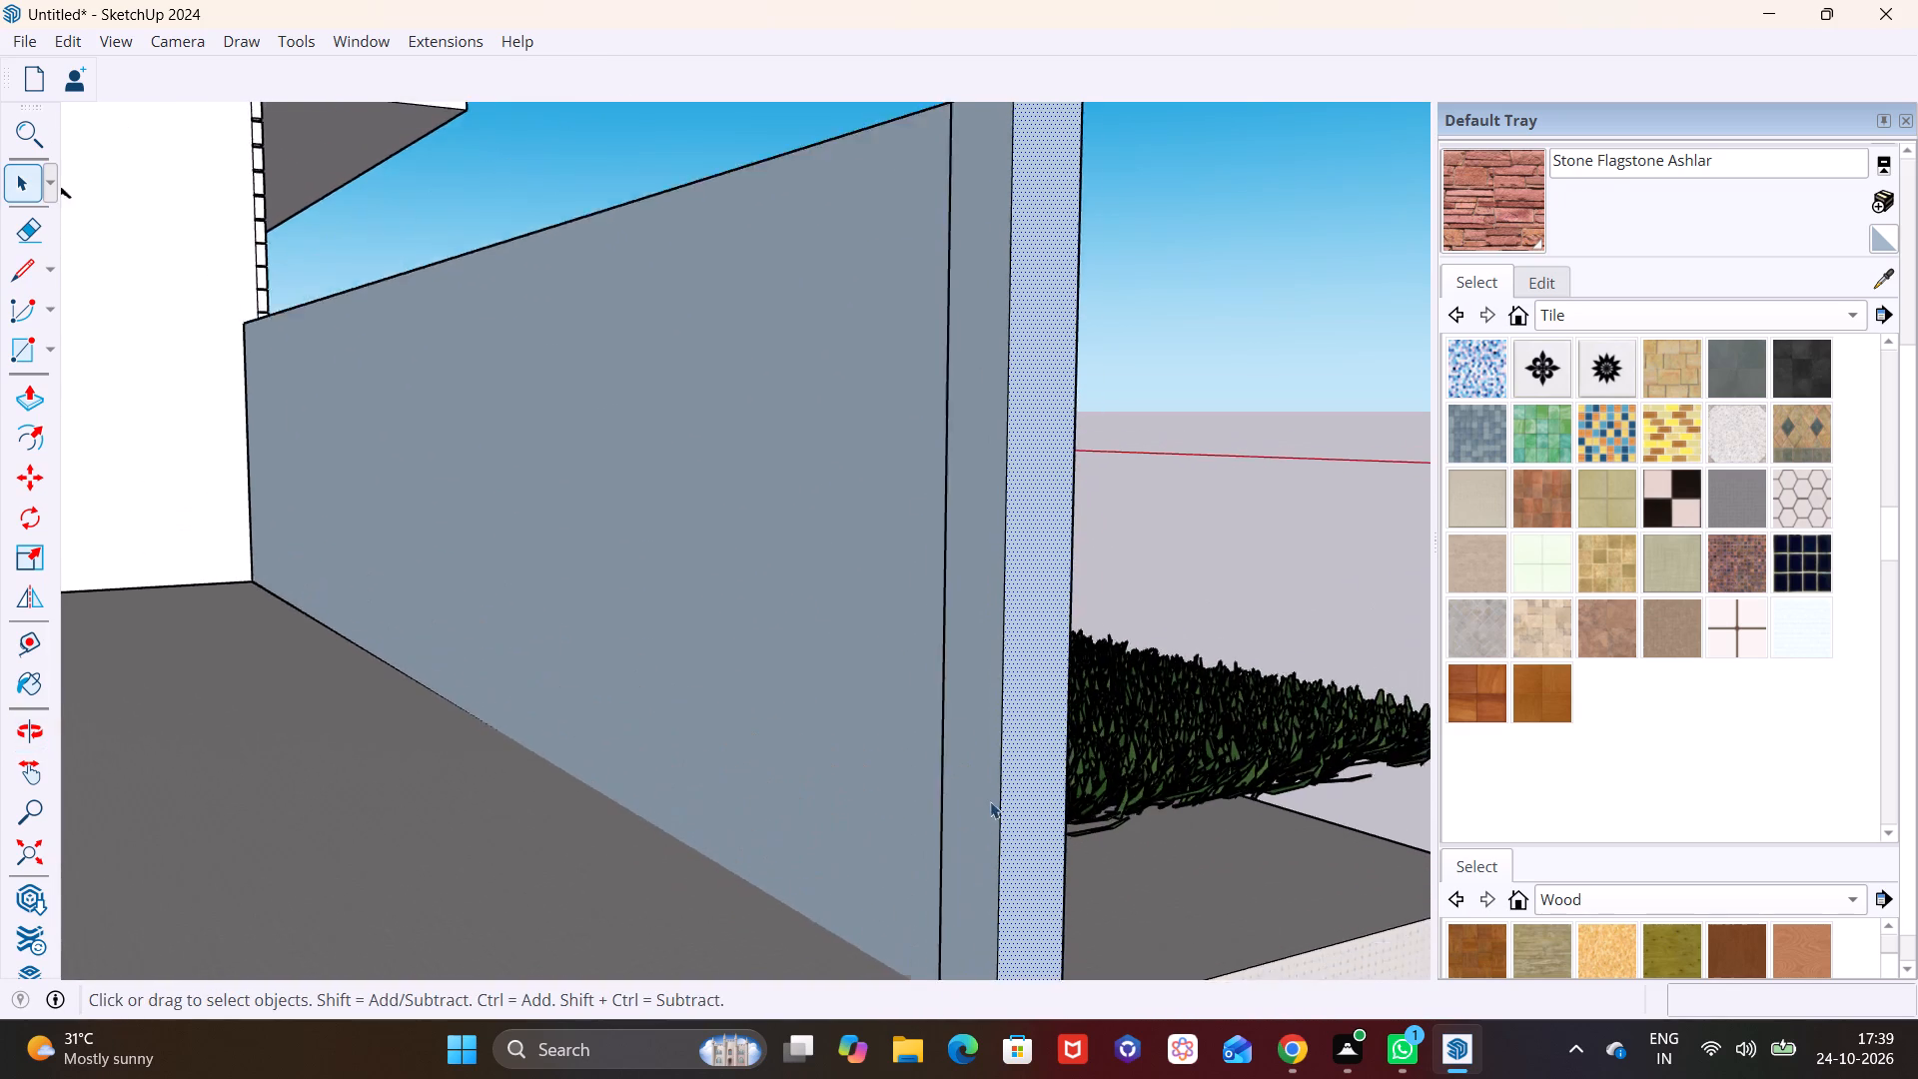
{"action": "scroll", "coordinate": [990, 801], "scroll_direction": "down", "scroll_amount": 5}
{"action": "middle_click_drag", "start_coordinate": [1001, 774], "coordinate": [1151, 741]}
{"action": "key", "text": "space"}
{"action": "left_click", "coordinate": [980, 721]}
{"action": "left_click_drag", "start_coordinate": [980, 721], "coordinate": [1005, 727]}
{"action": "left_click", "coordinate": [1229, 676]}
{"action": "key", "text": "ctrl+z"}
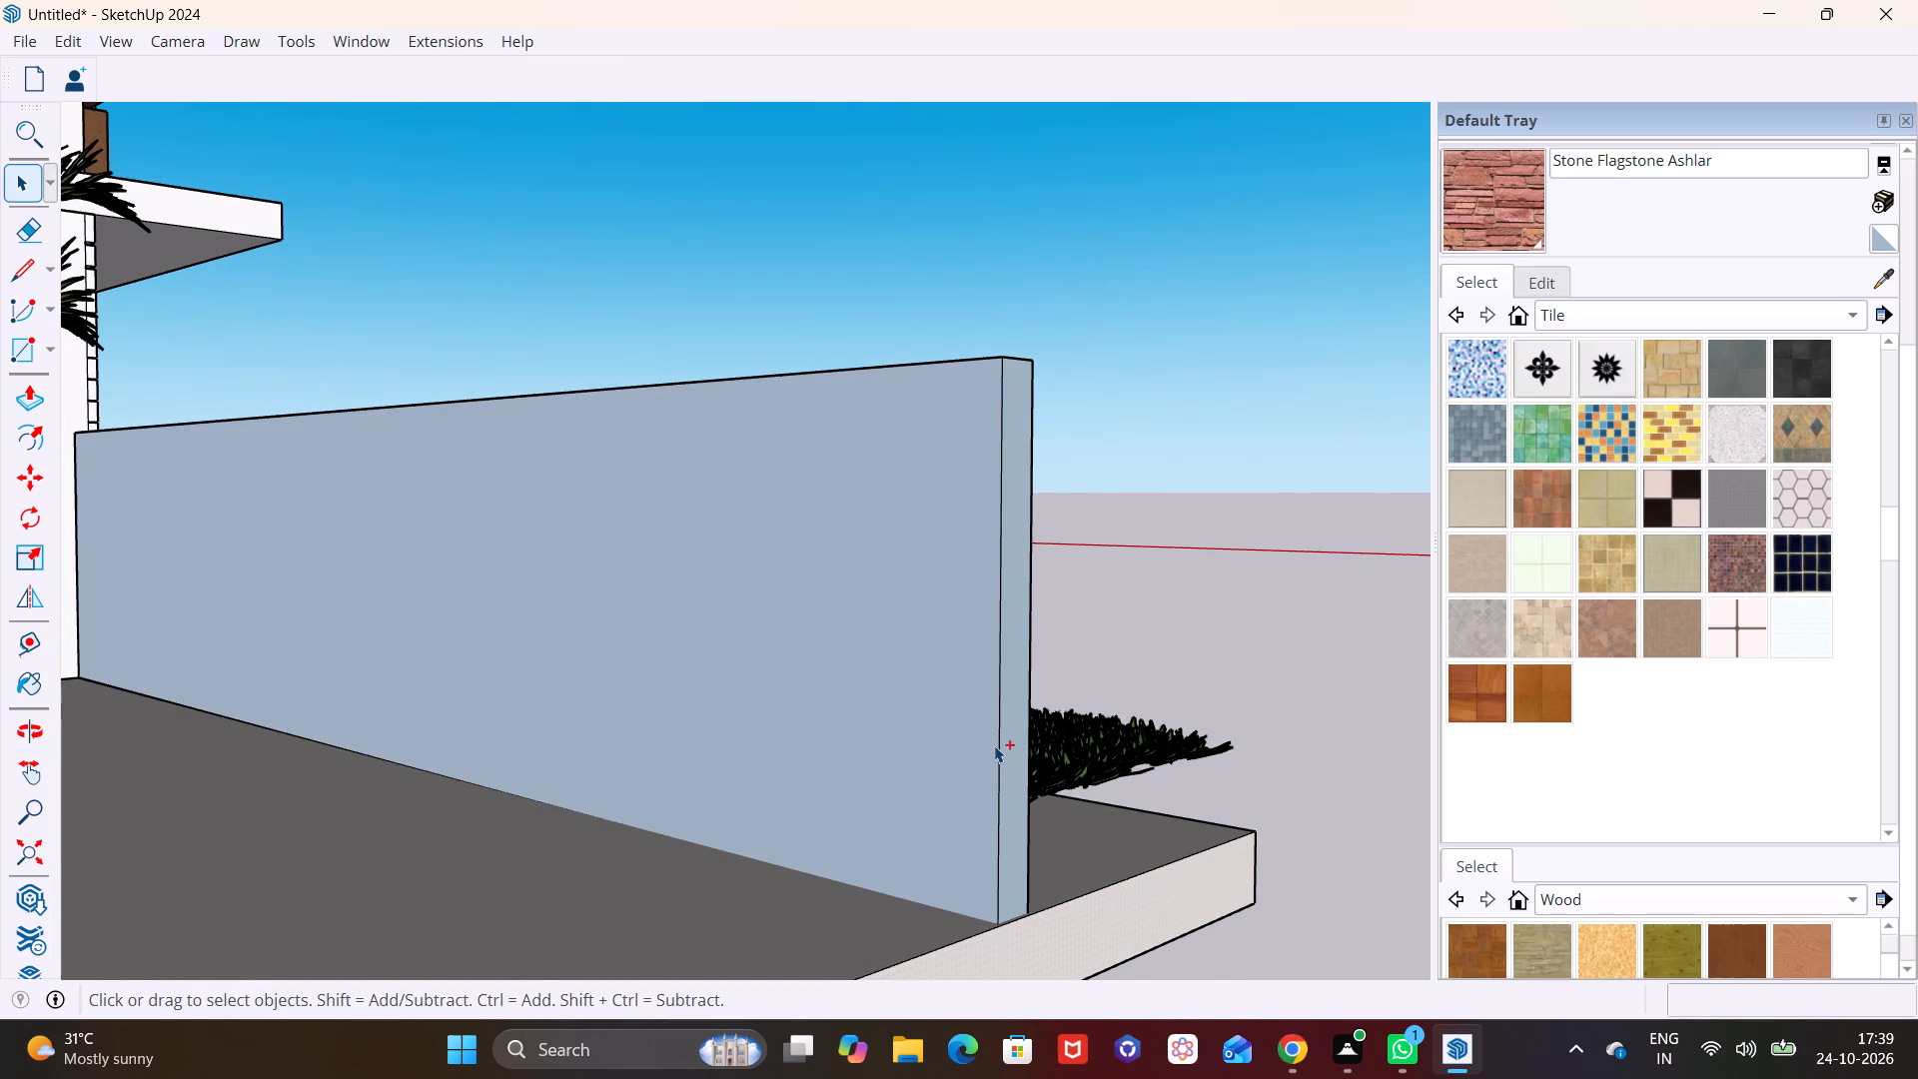
Mark off a full-height strip about 5 3/8" wide at the free end of the palm-side boundary wall's inner face.
{"action": "left_click_drag", "start_coordinate": [31, 275], "coordinate": [42, 288]}
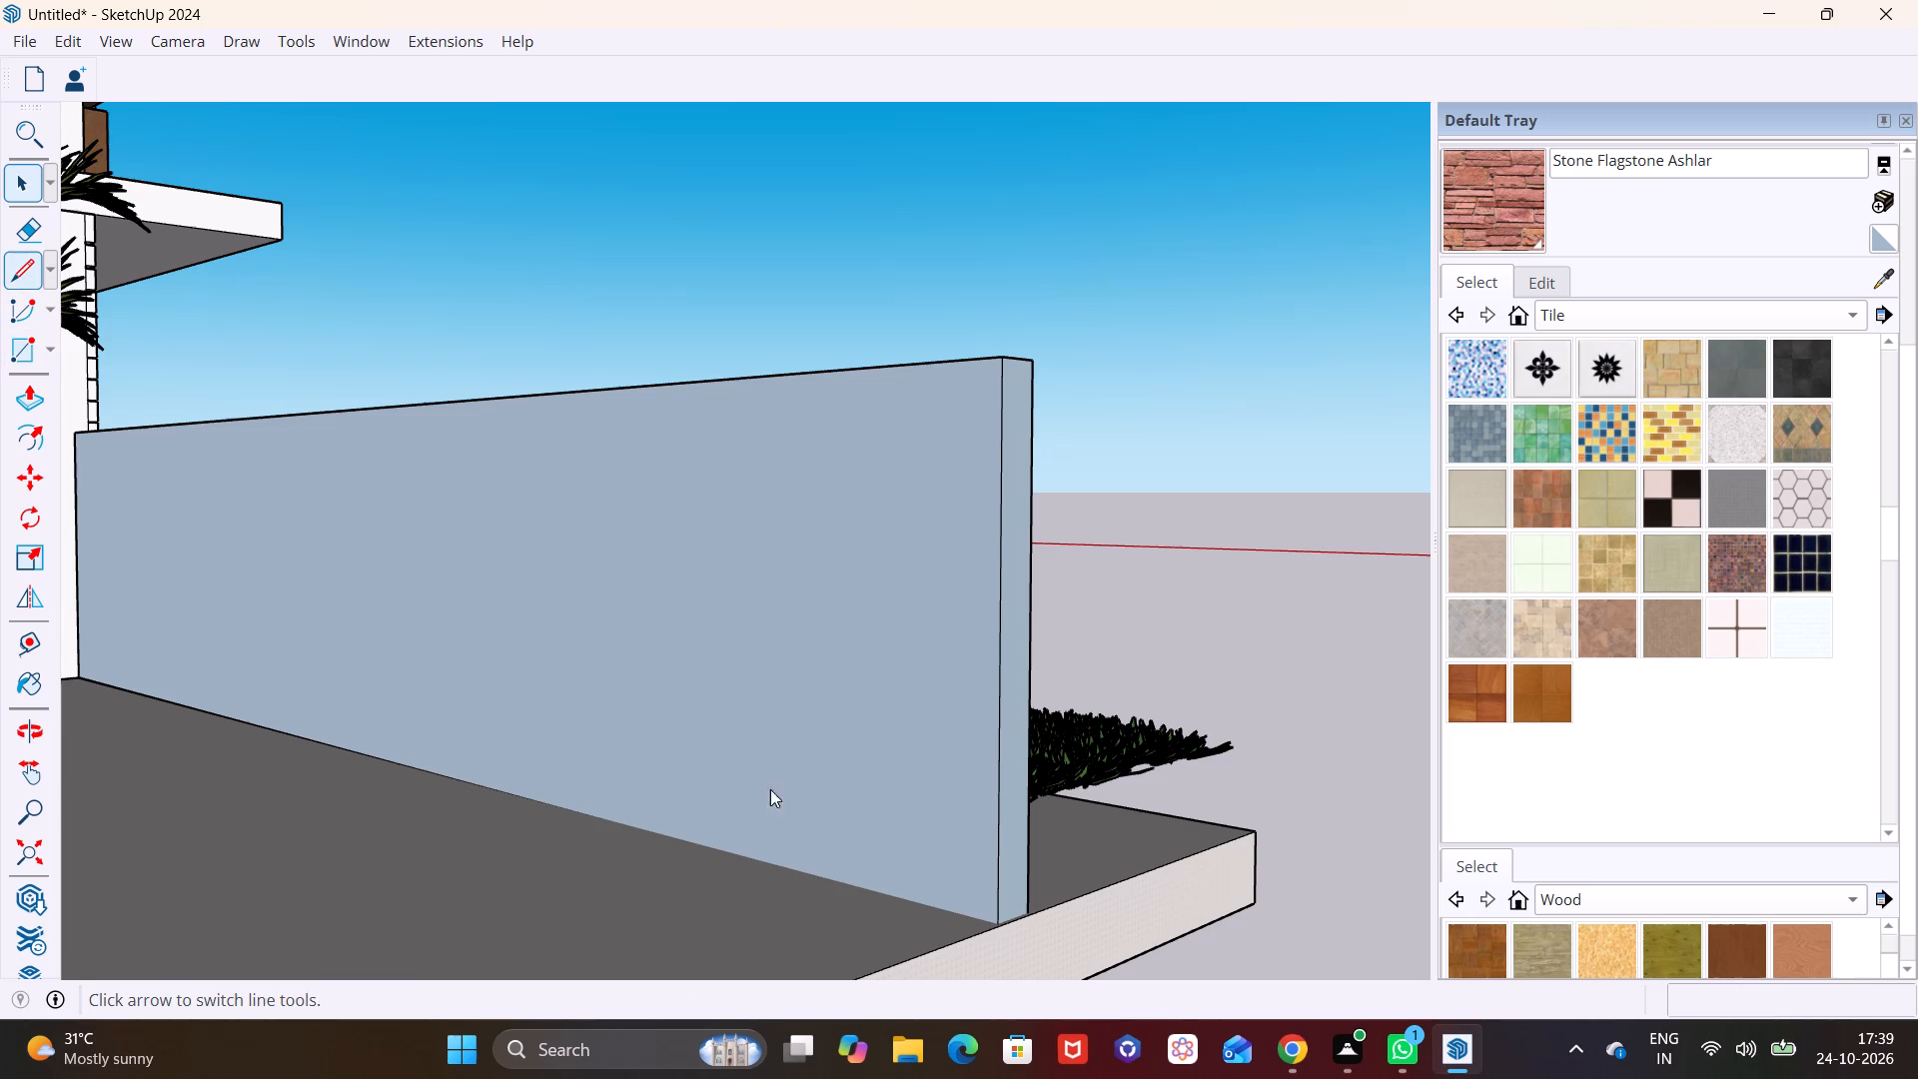
{"action": "left_click", "coordinate": [967, 907]}
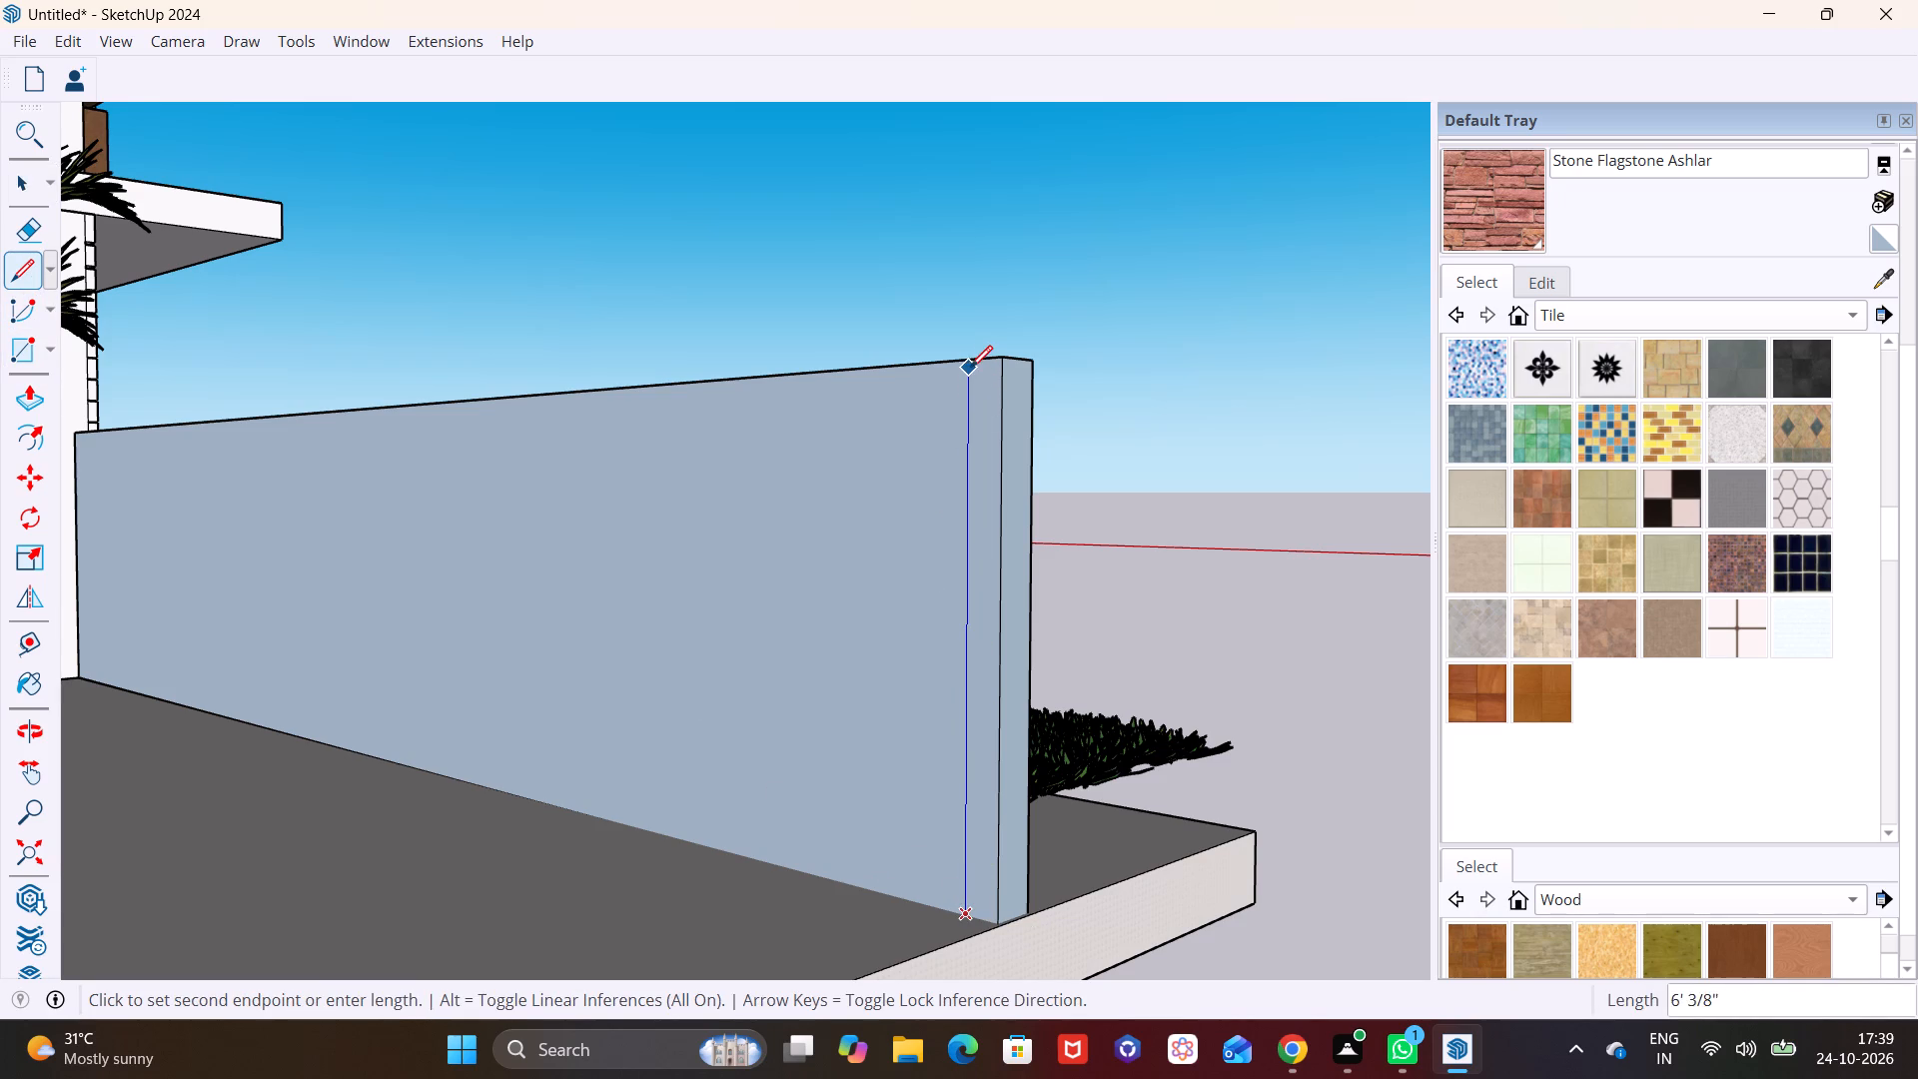
{"action": "left_click", "coordinate": [968, 361]}
{"action": "key", "text": "space"}
{"action": "left_click", "coordinate": [987, 440]}
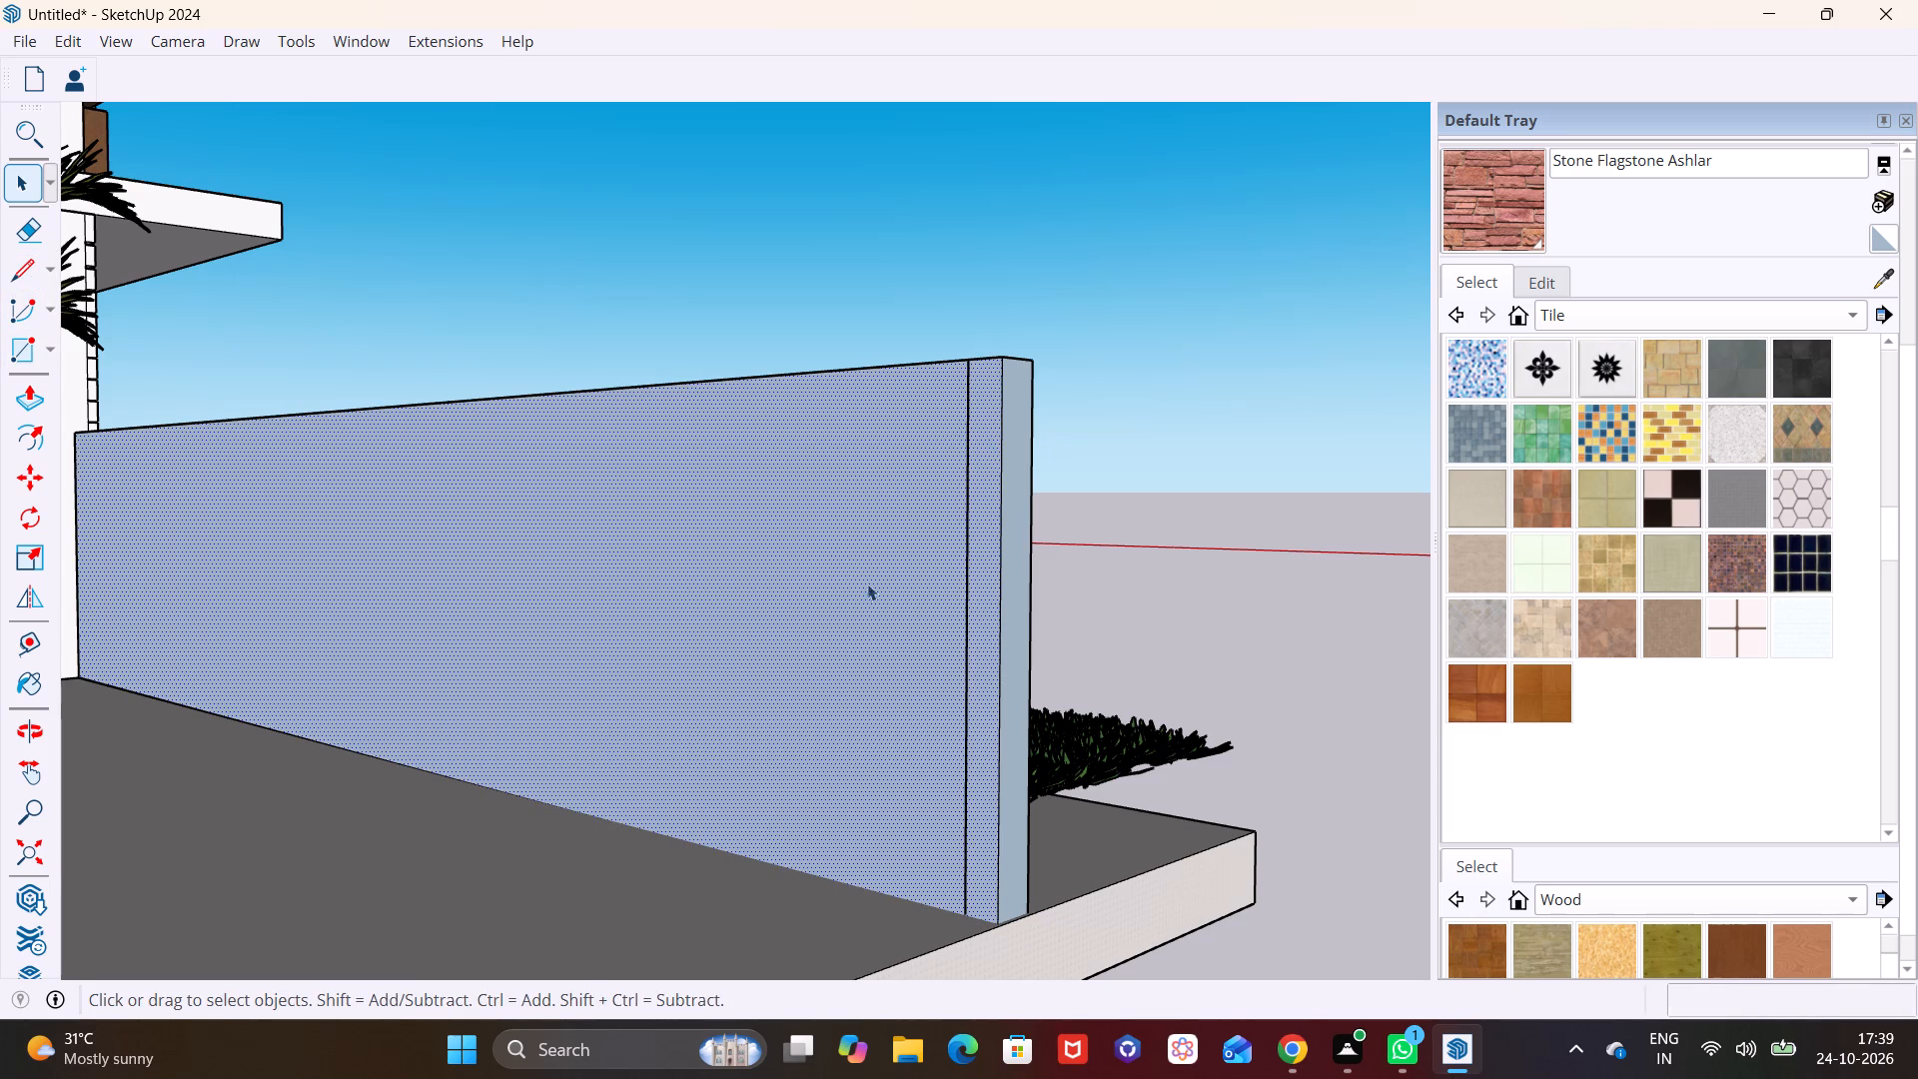
{"action": "left_click", "coordinate": [54, 348]}
{"action": "left_click", "coordinate": [70, 385]}
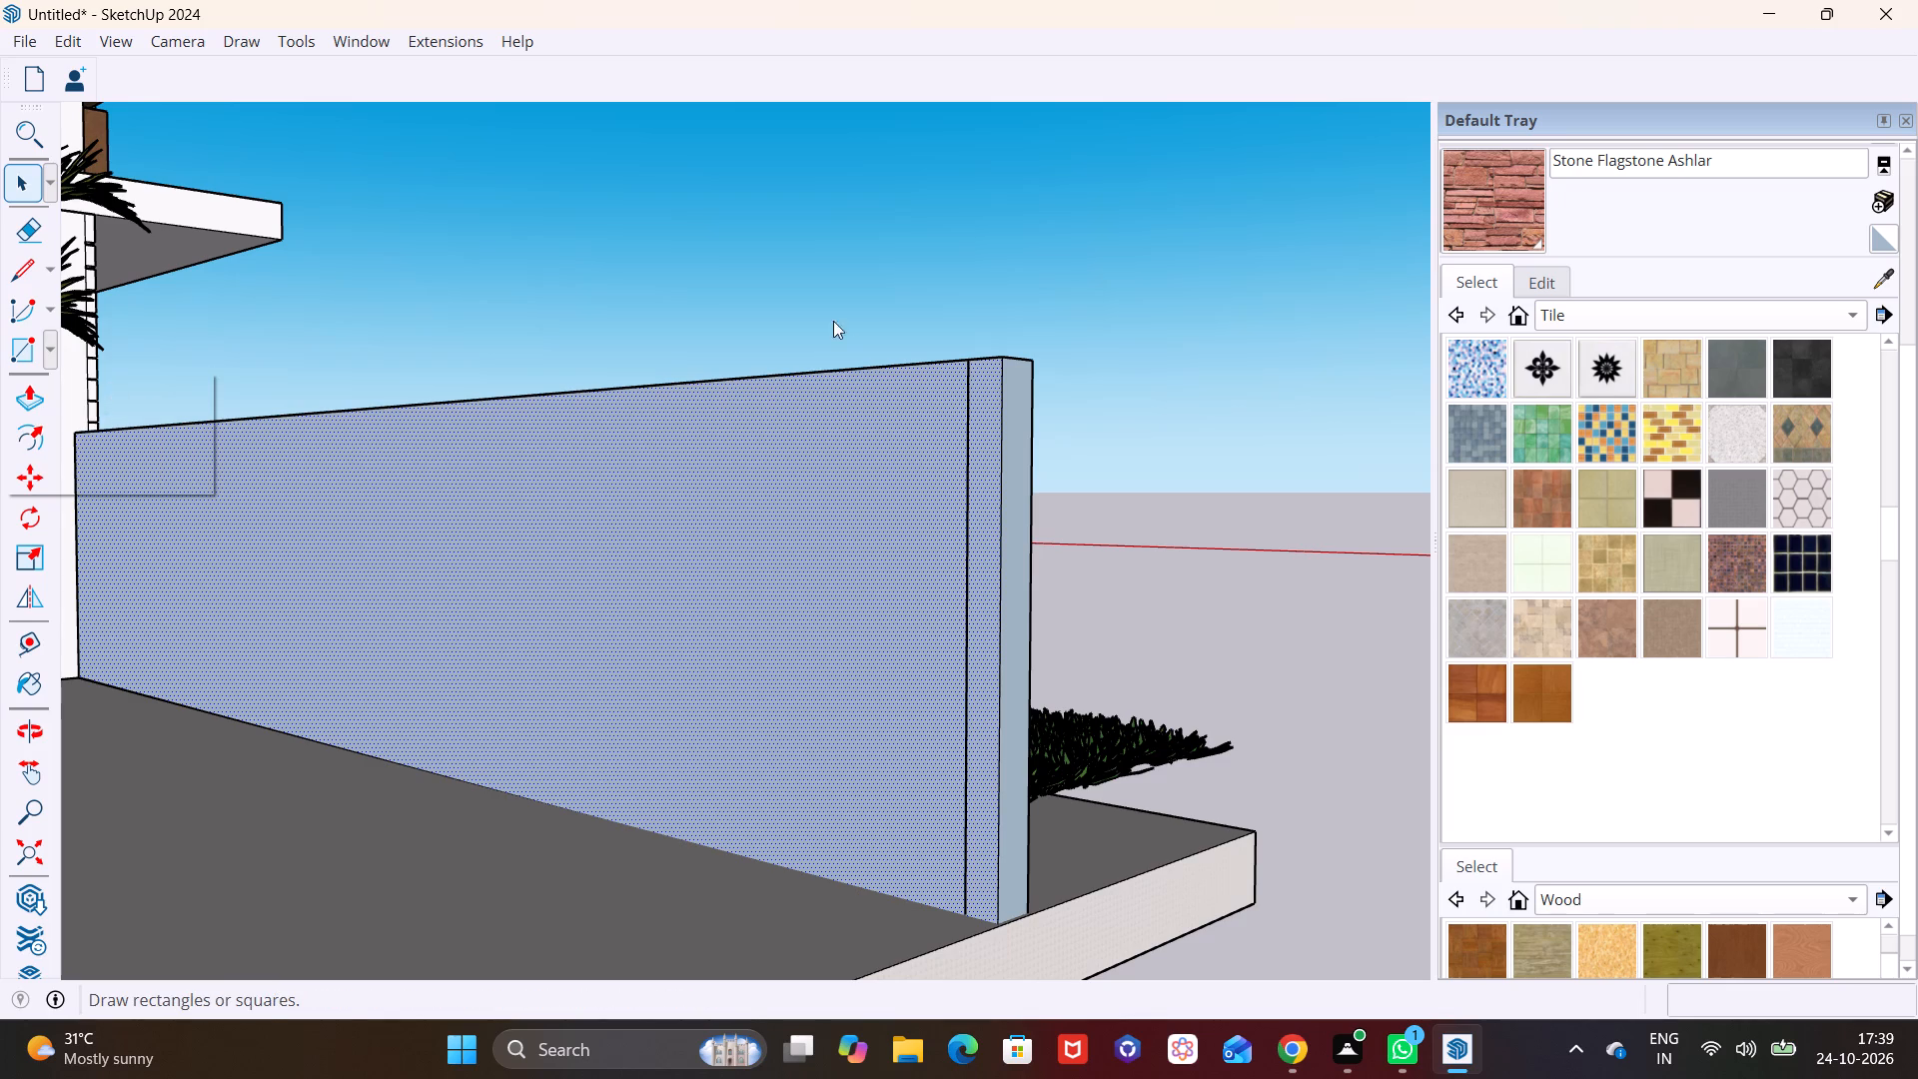
{"action": "left_click", "coordinate": [968, 360]}
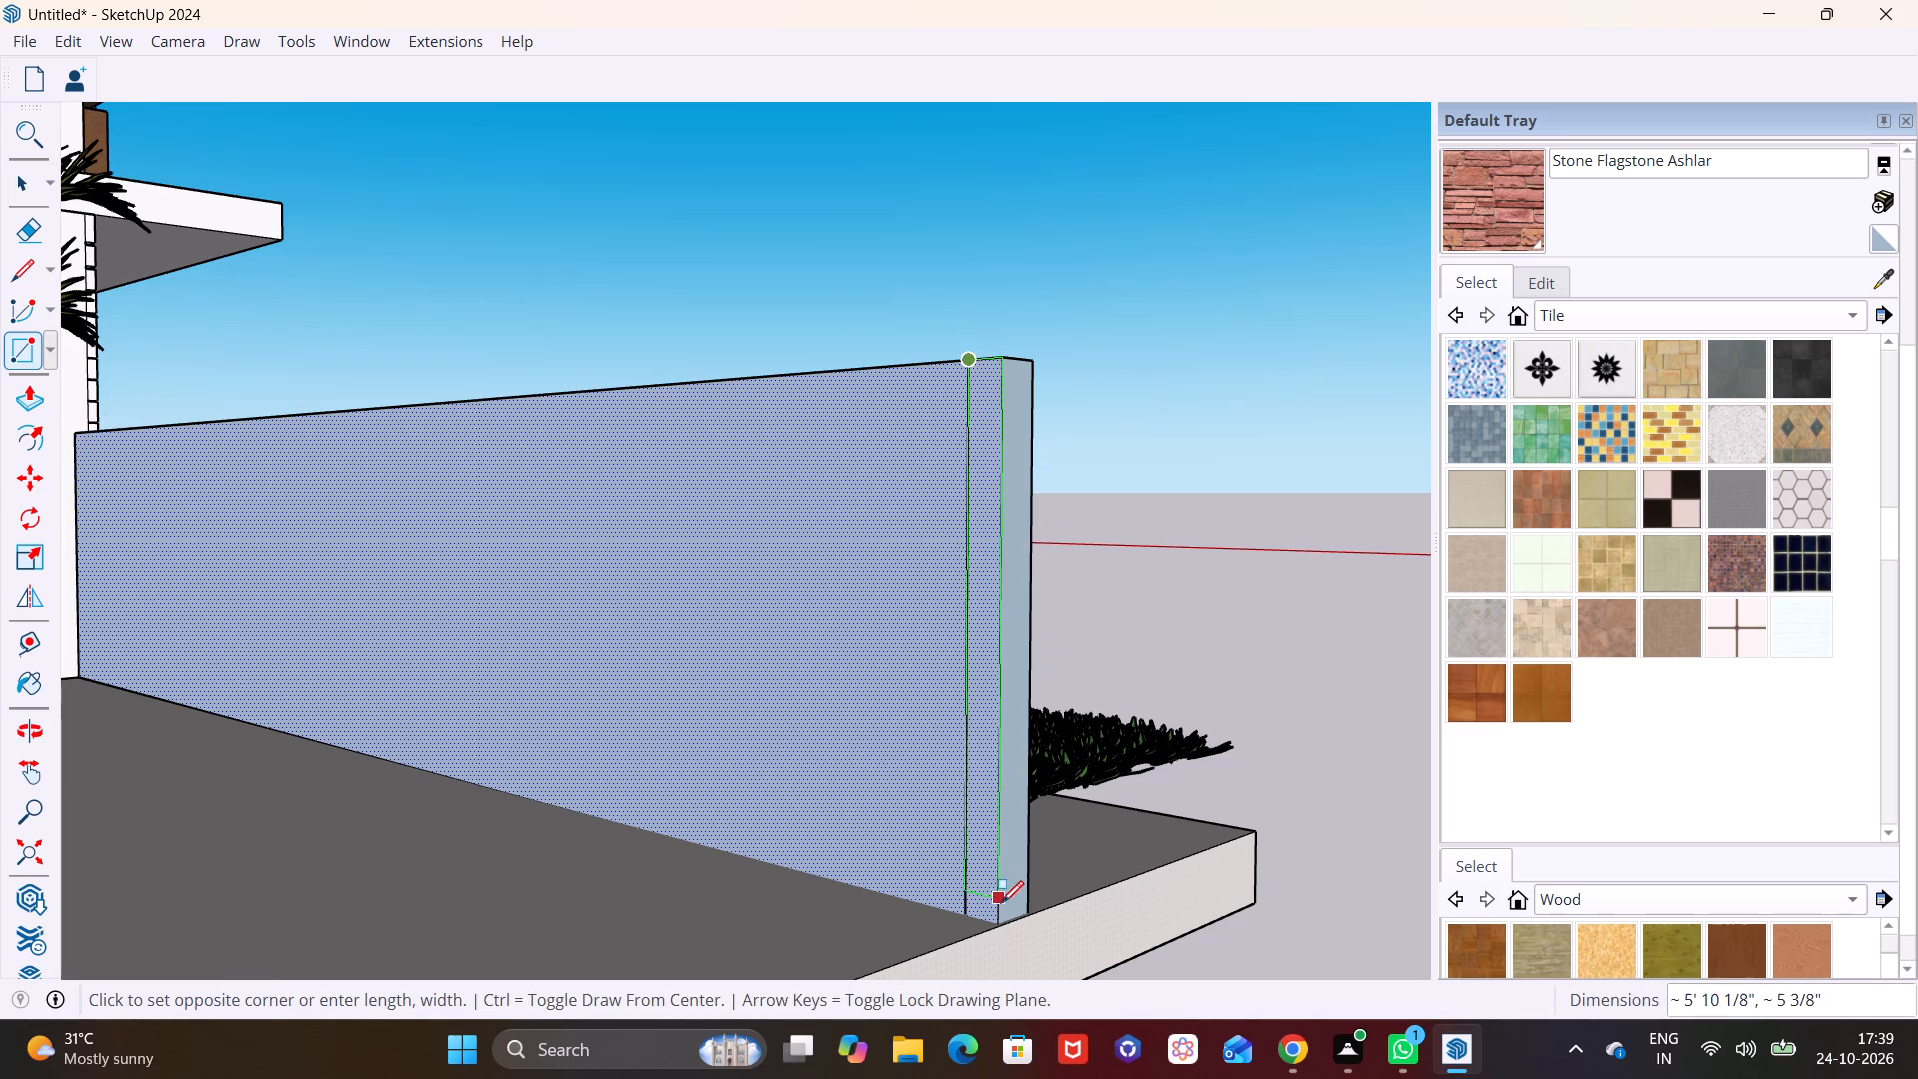
{"action": "left_click", "coordinate": [1001, 916]}
{"action": "key", "text": "space"}
{"action": "left_click", "coordinate": [990, 807]}
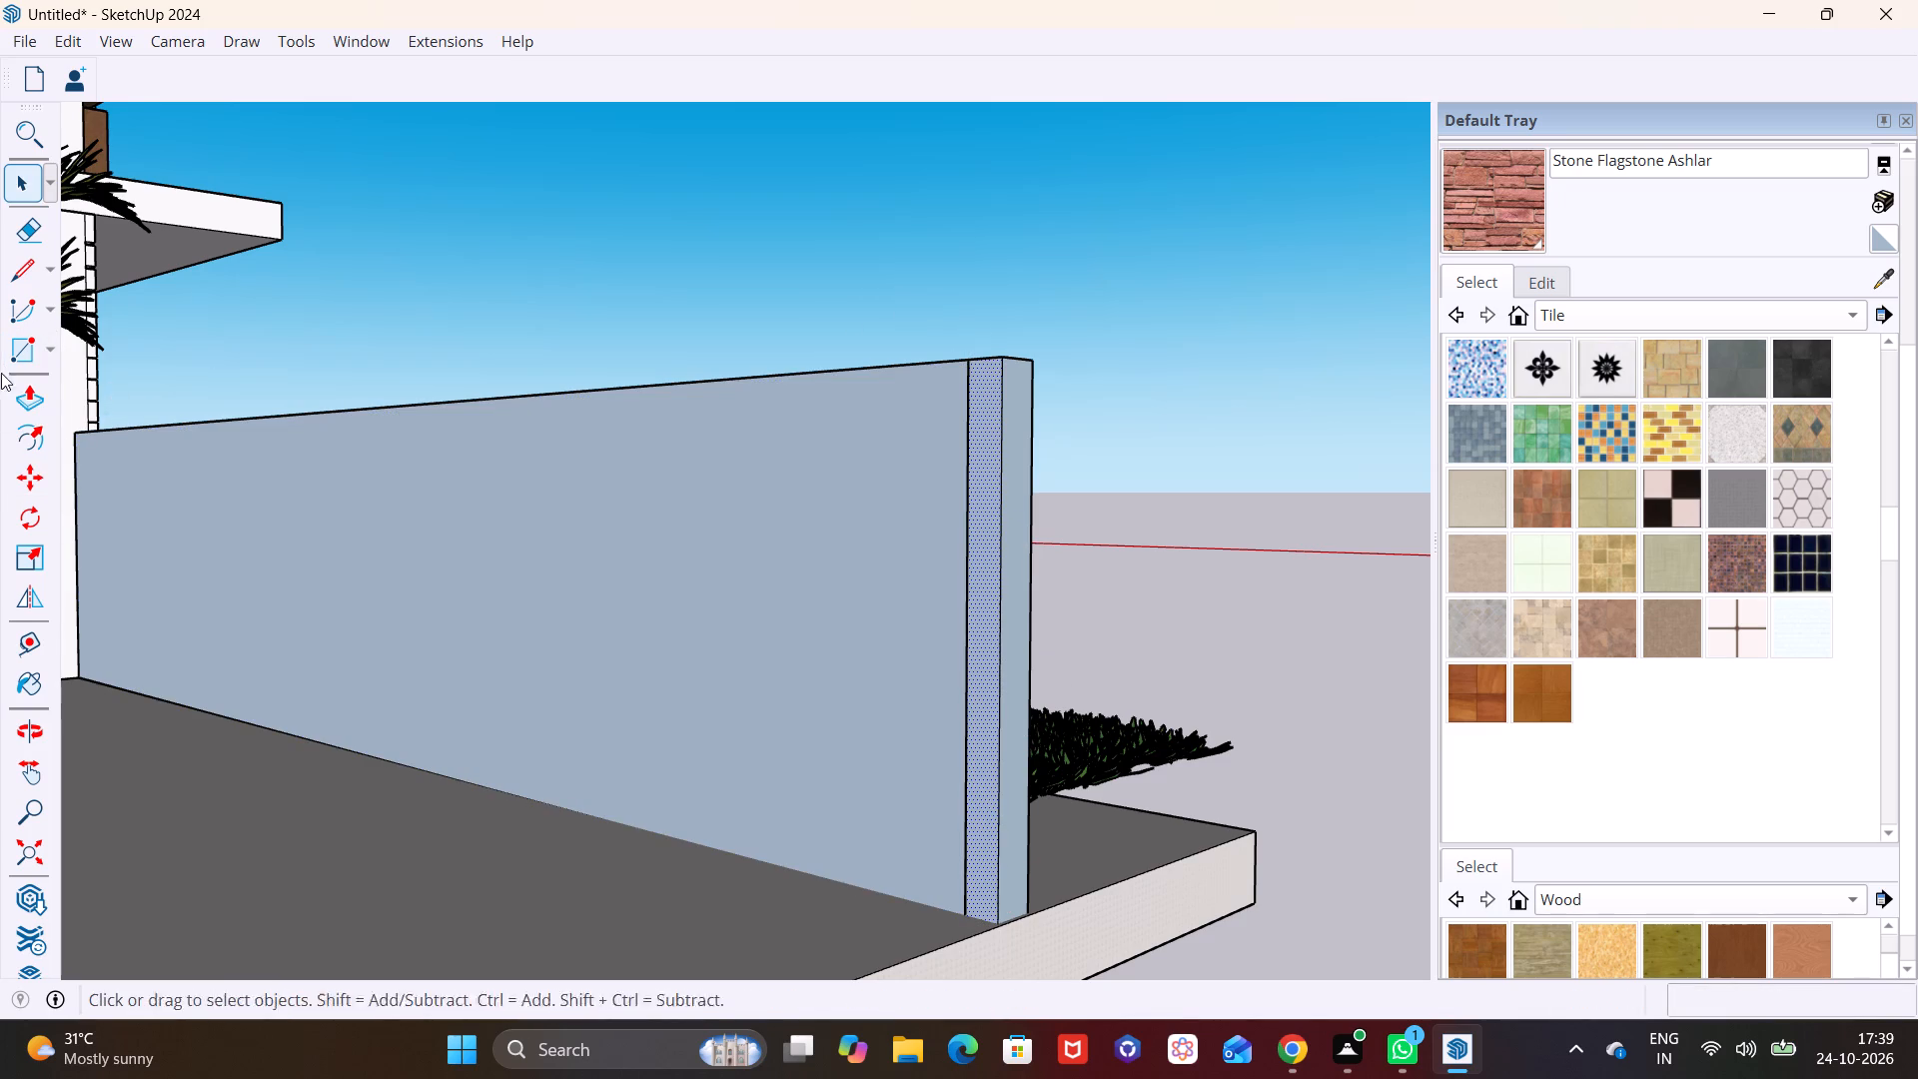
Extrude the strip about 74' 8 9/16" along the rear edge of the ground slab to its far corner as a boundary wall.
{"action": "left_click", "coordinate": [28, 391]}
{"action": "left_click", "coordinate": [981, 647]}
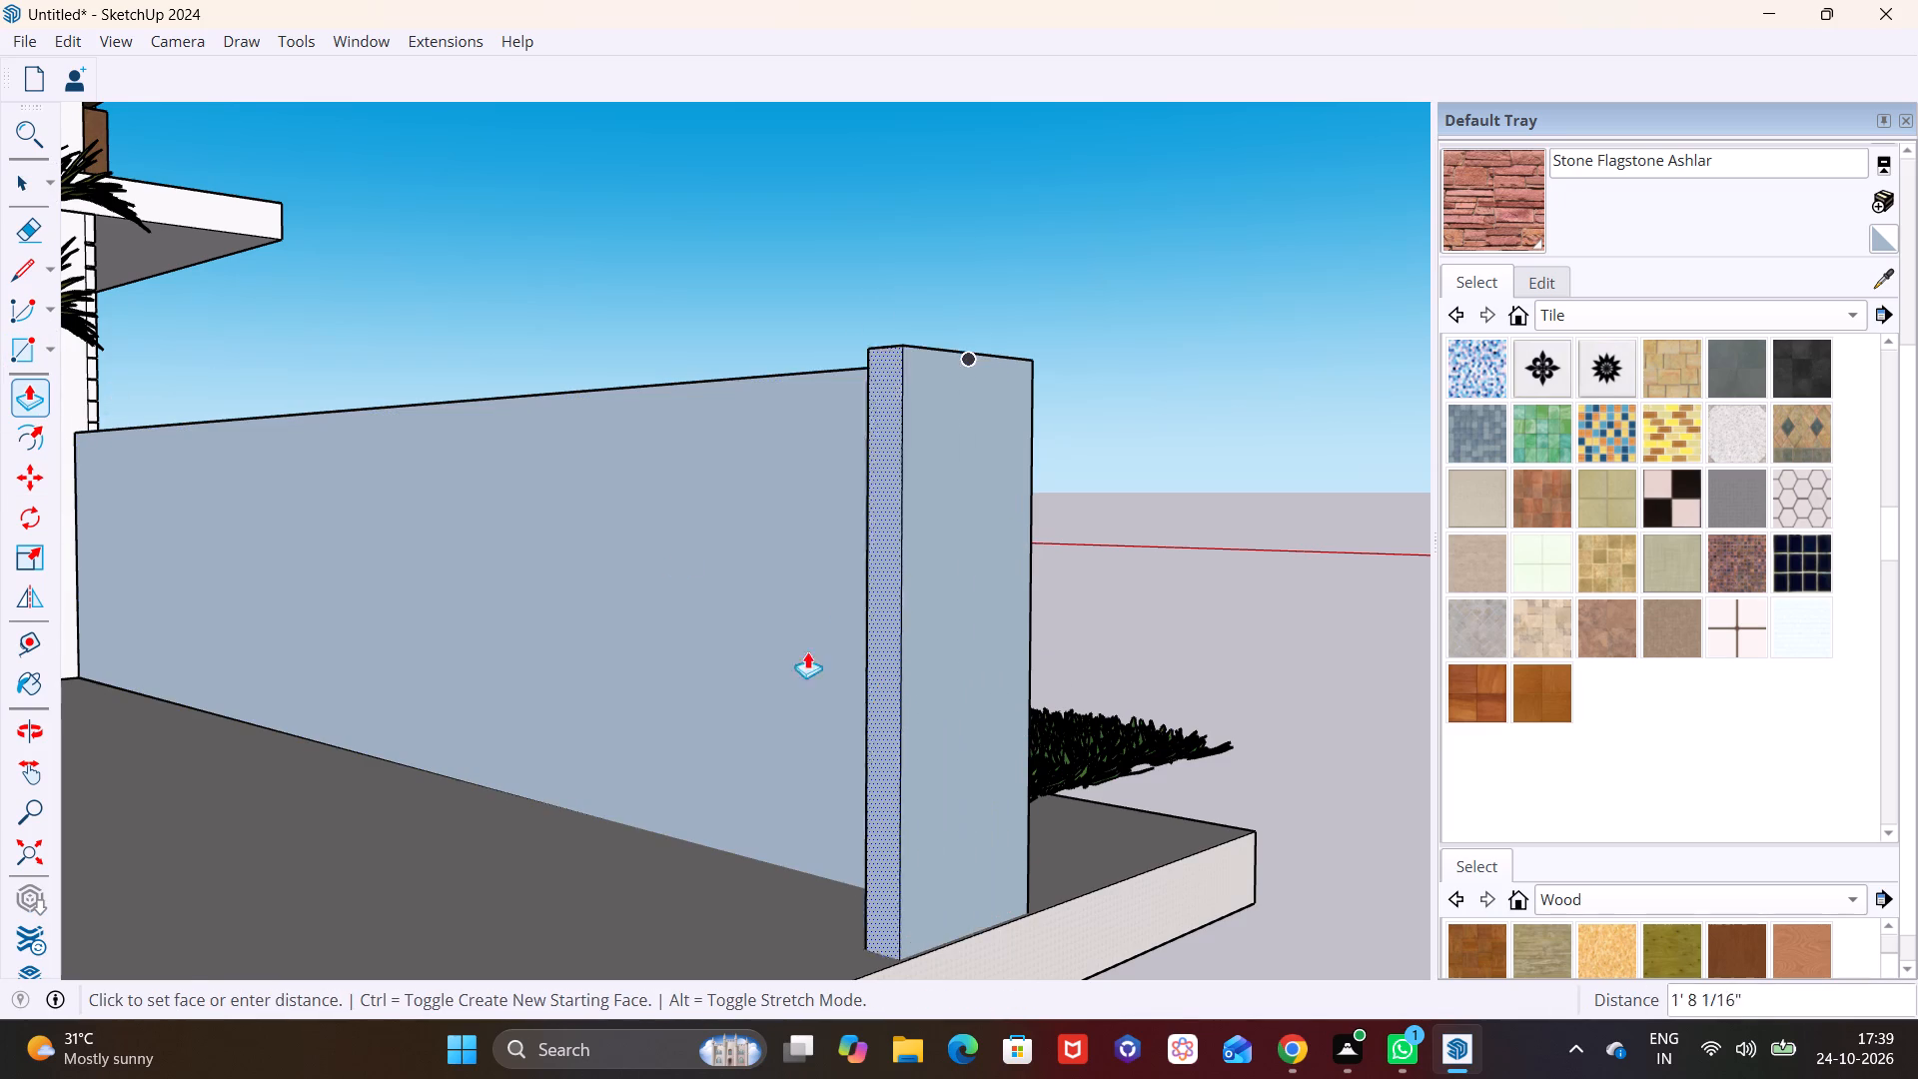
{"action": "scroll", "coordinate": [717, 656], "scroll_direction": "down", "scroll_amount": 15}
{"action": "scroll", "coordinate": [452, 773], "scroll_direction": "down", "scroll_amount": 4}
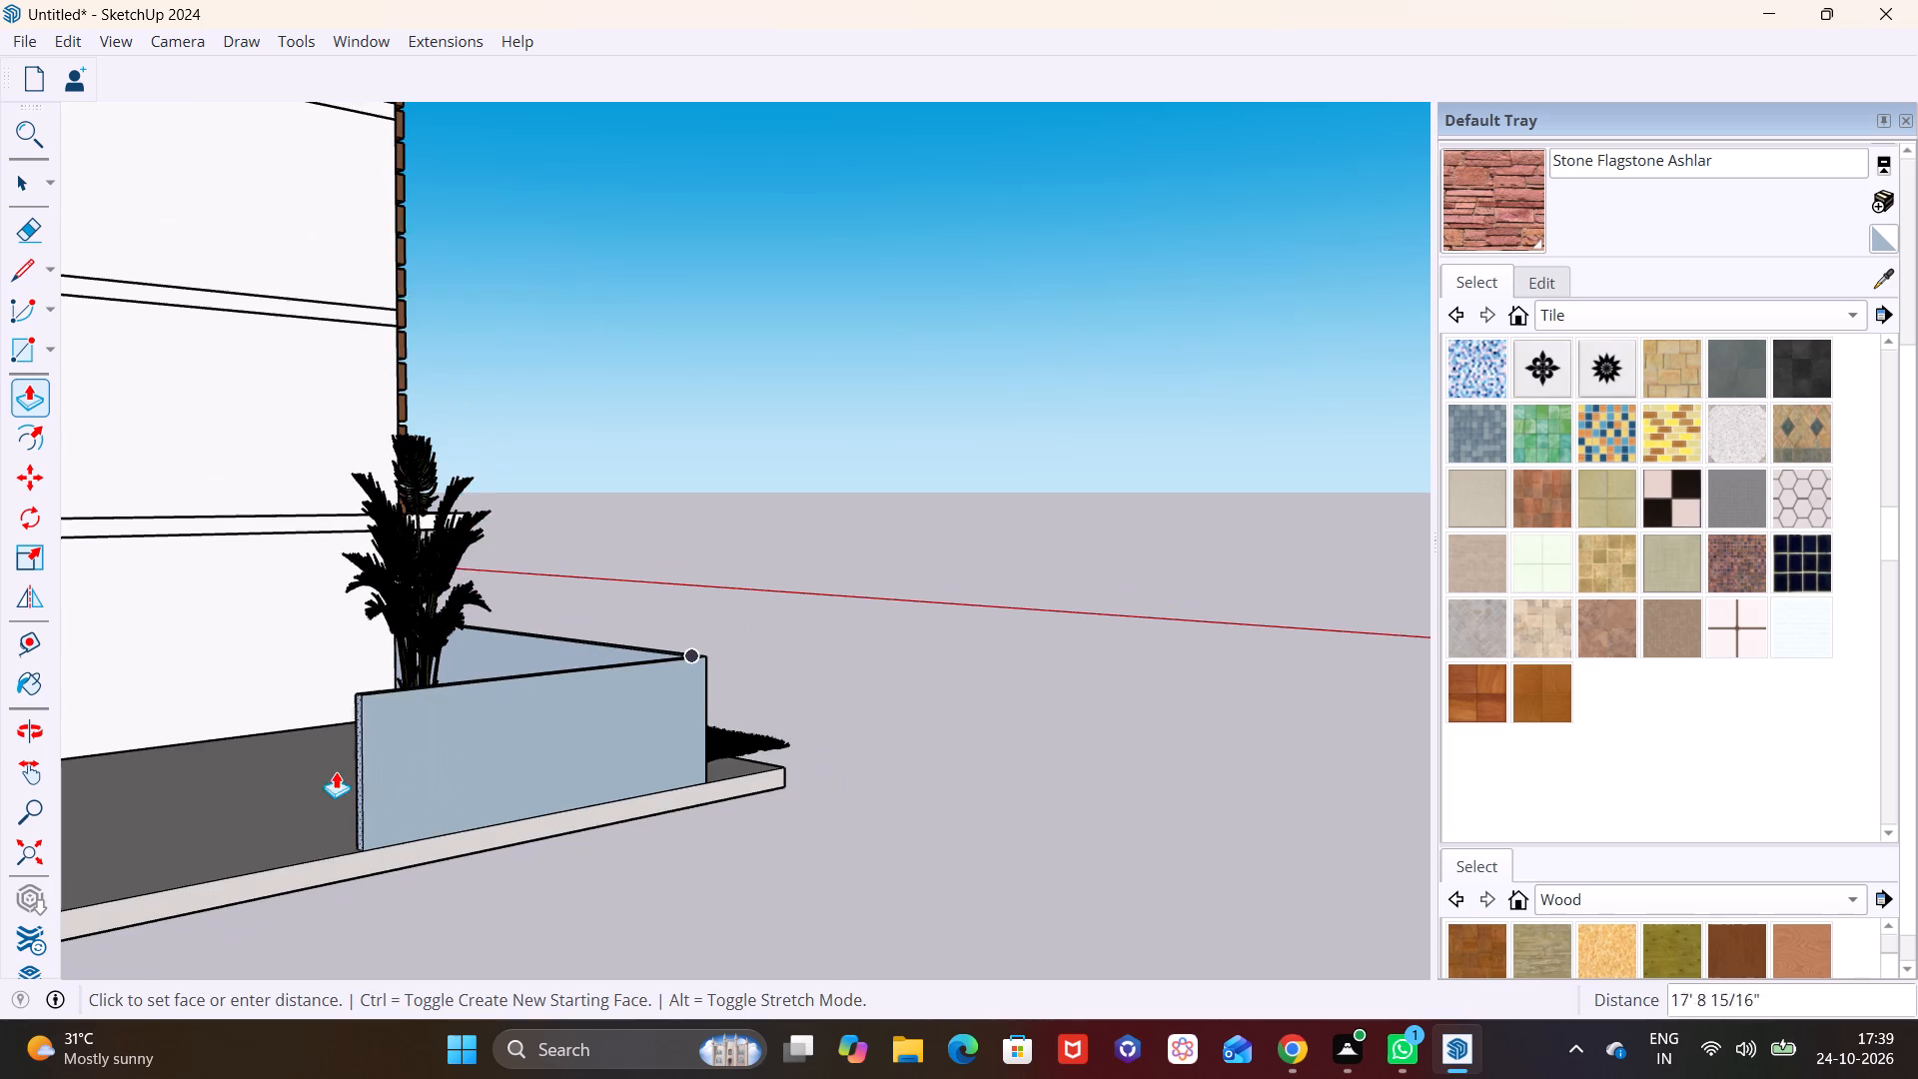
{"action": "middle_click_drag", "start_coordinate": [261, 768], "coordinate": [1176, 603], "text": "ctrl"}
{"action": "scroll", "coordinate": [1112, 629], "scroll_direction": "down", "scroll_amount": 19}
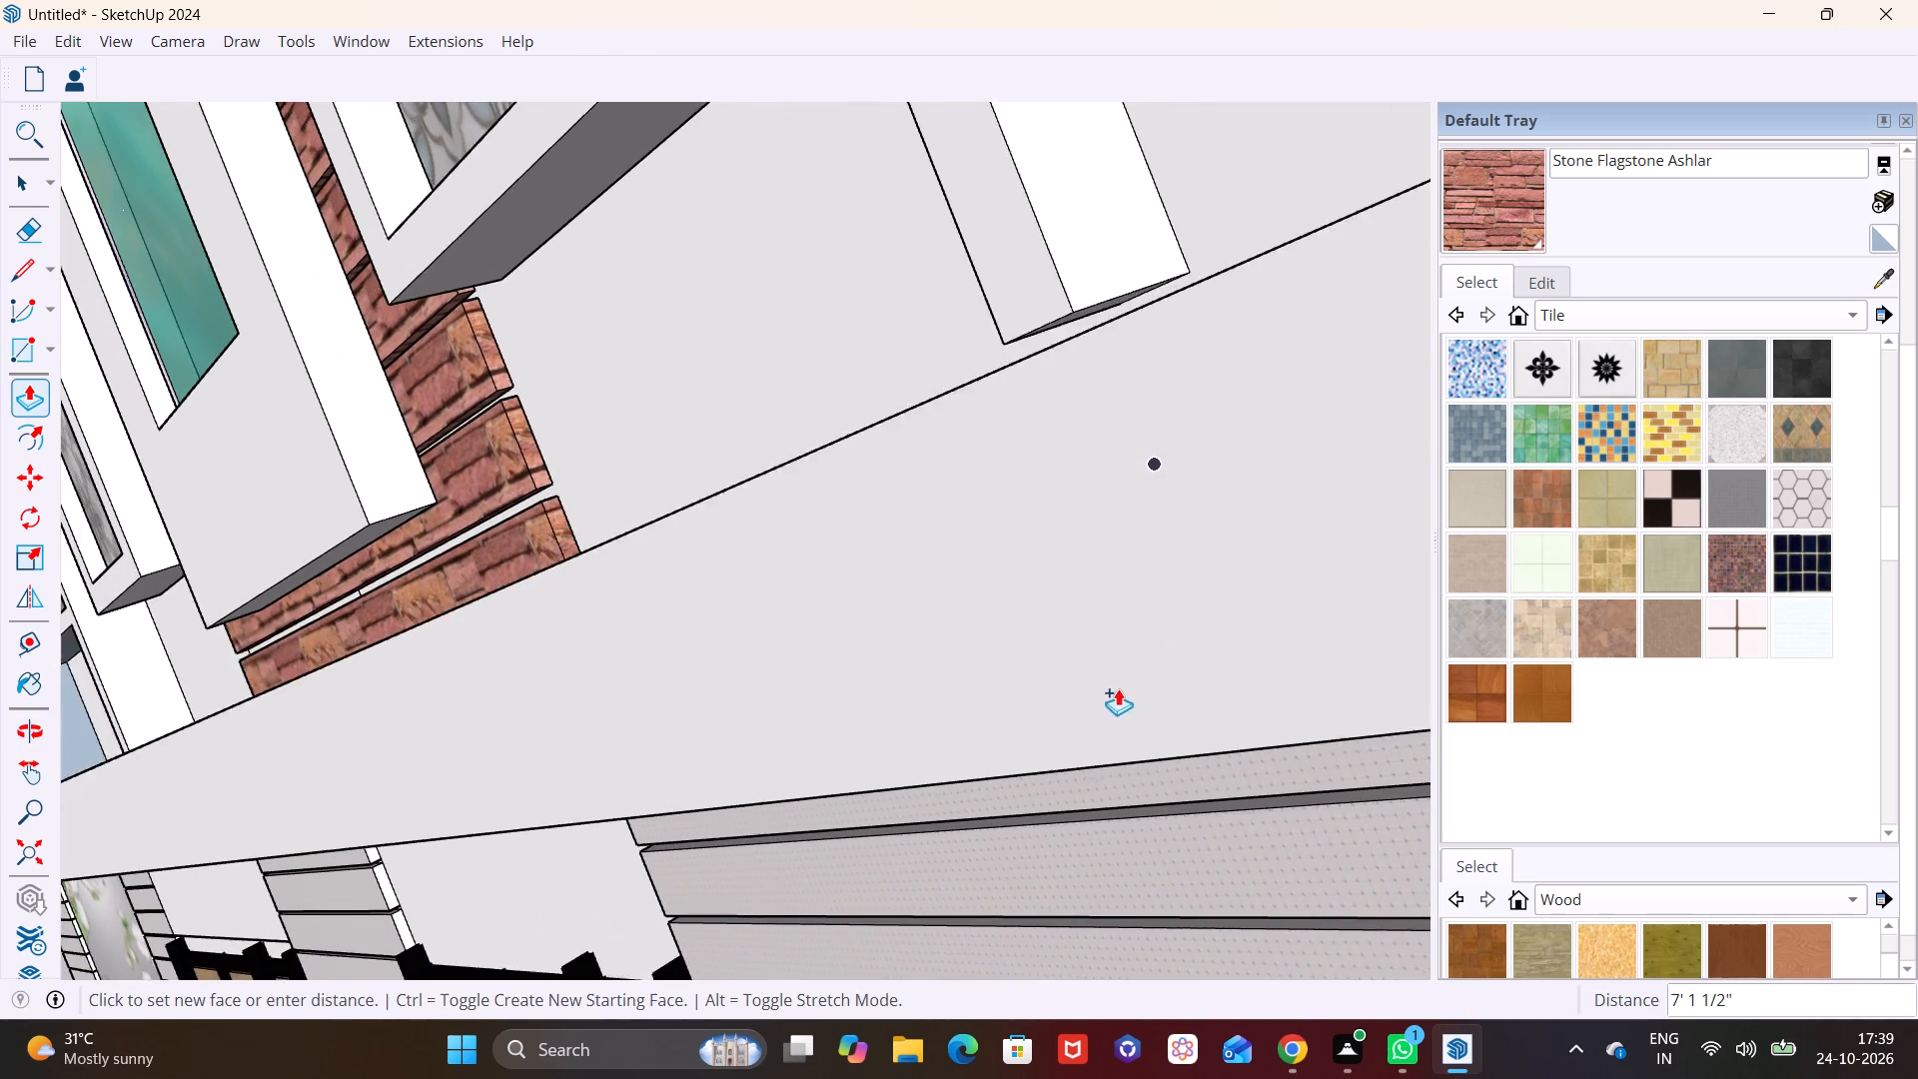
{"action": "scroll", "coordinate": [1118, 688], "scroll_direction": "down", "scroll_amount": 20}
{"action": "scroll", "coordinate": [1118, 688], "scroll_direction": "down", "scroll_amount": 10}
{"action": "middle_click_drag", "start_coordinate": [489, 812], "coordinate": [1228, 693]}
{"action": "middle_click_drag", "start_coordinate": [543, 762], "coordinate": [1115, 856]}
{"action": "scroll", "coordinate": [537, 786], "scroll_direction": "down", "scroll_amount": 13}
{"action": "middle_click_drag", "start_coordinate": [1084, 804], "coordinate": [1066, 810]}
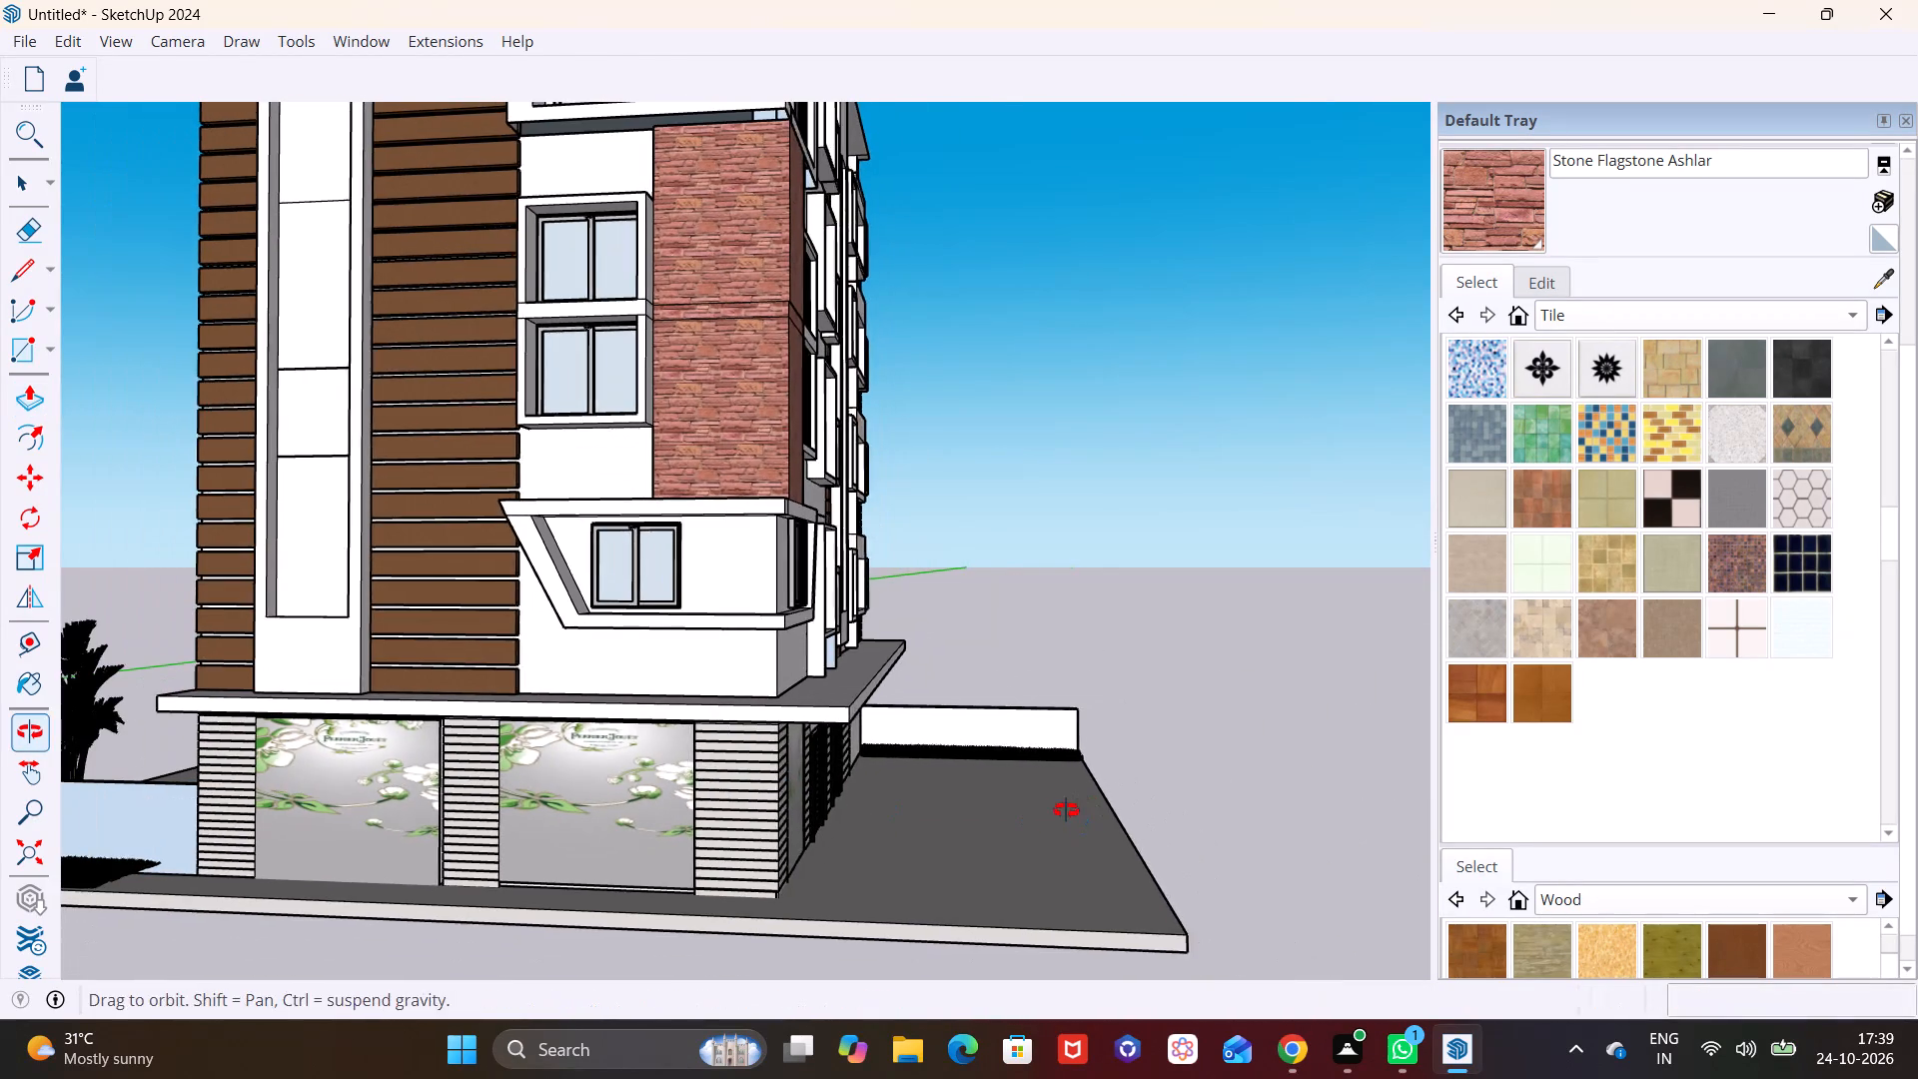
{"action": "middle_click_drag", "start_coordinate": [1066, 810], "coordinate": [1282, 760]}
{"action": "scroll", "coordinate": [65, 762], "scroll_direction": "down", "scroll_amount": 4}
{"action": "middle_click_drag", "start_coordinate": [95, 796], "coordinate": [811, 865]}
{"action": "scroll", "coordinate": [590, 913], "scroll_direction": "down", "scroll_amount": 3}
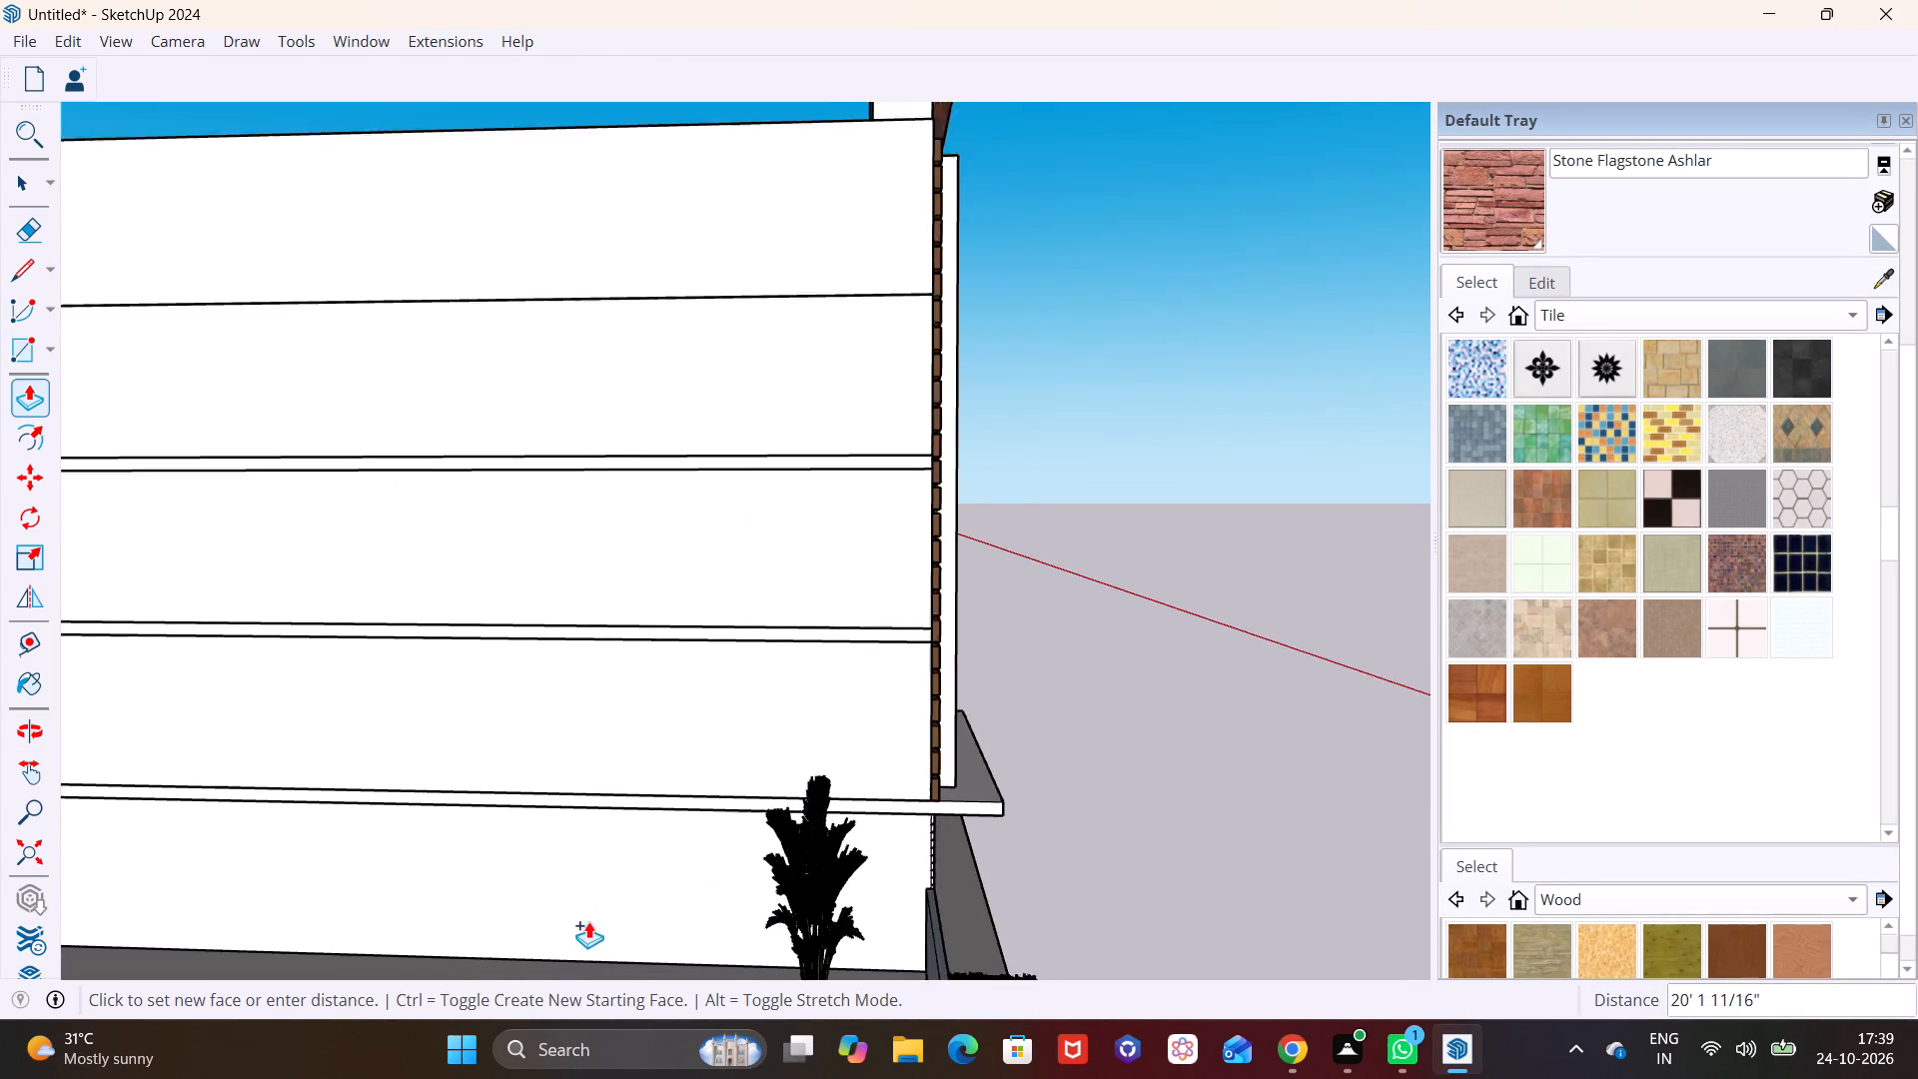
{"action": "middle_click_drag", "start_coordinate": [663, 869], "coordinate": [805, 677]}
{"action": "scroll", "coordinate": [745, 832], "scroll_direction": "down", "scroll_amount": 2}
{"action": "scroll", "coordinate": [746, 841], "scroll_direction": "down", "scroll_amount": 2, "text": "shift"}
{"action": "middle_click_drag", "start_coordinate": [764, 850], "coordinate": [1012, 810], "text": "shift"}
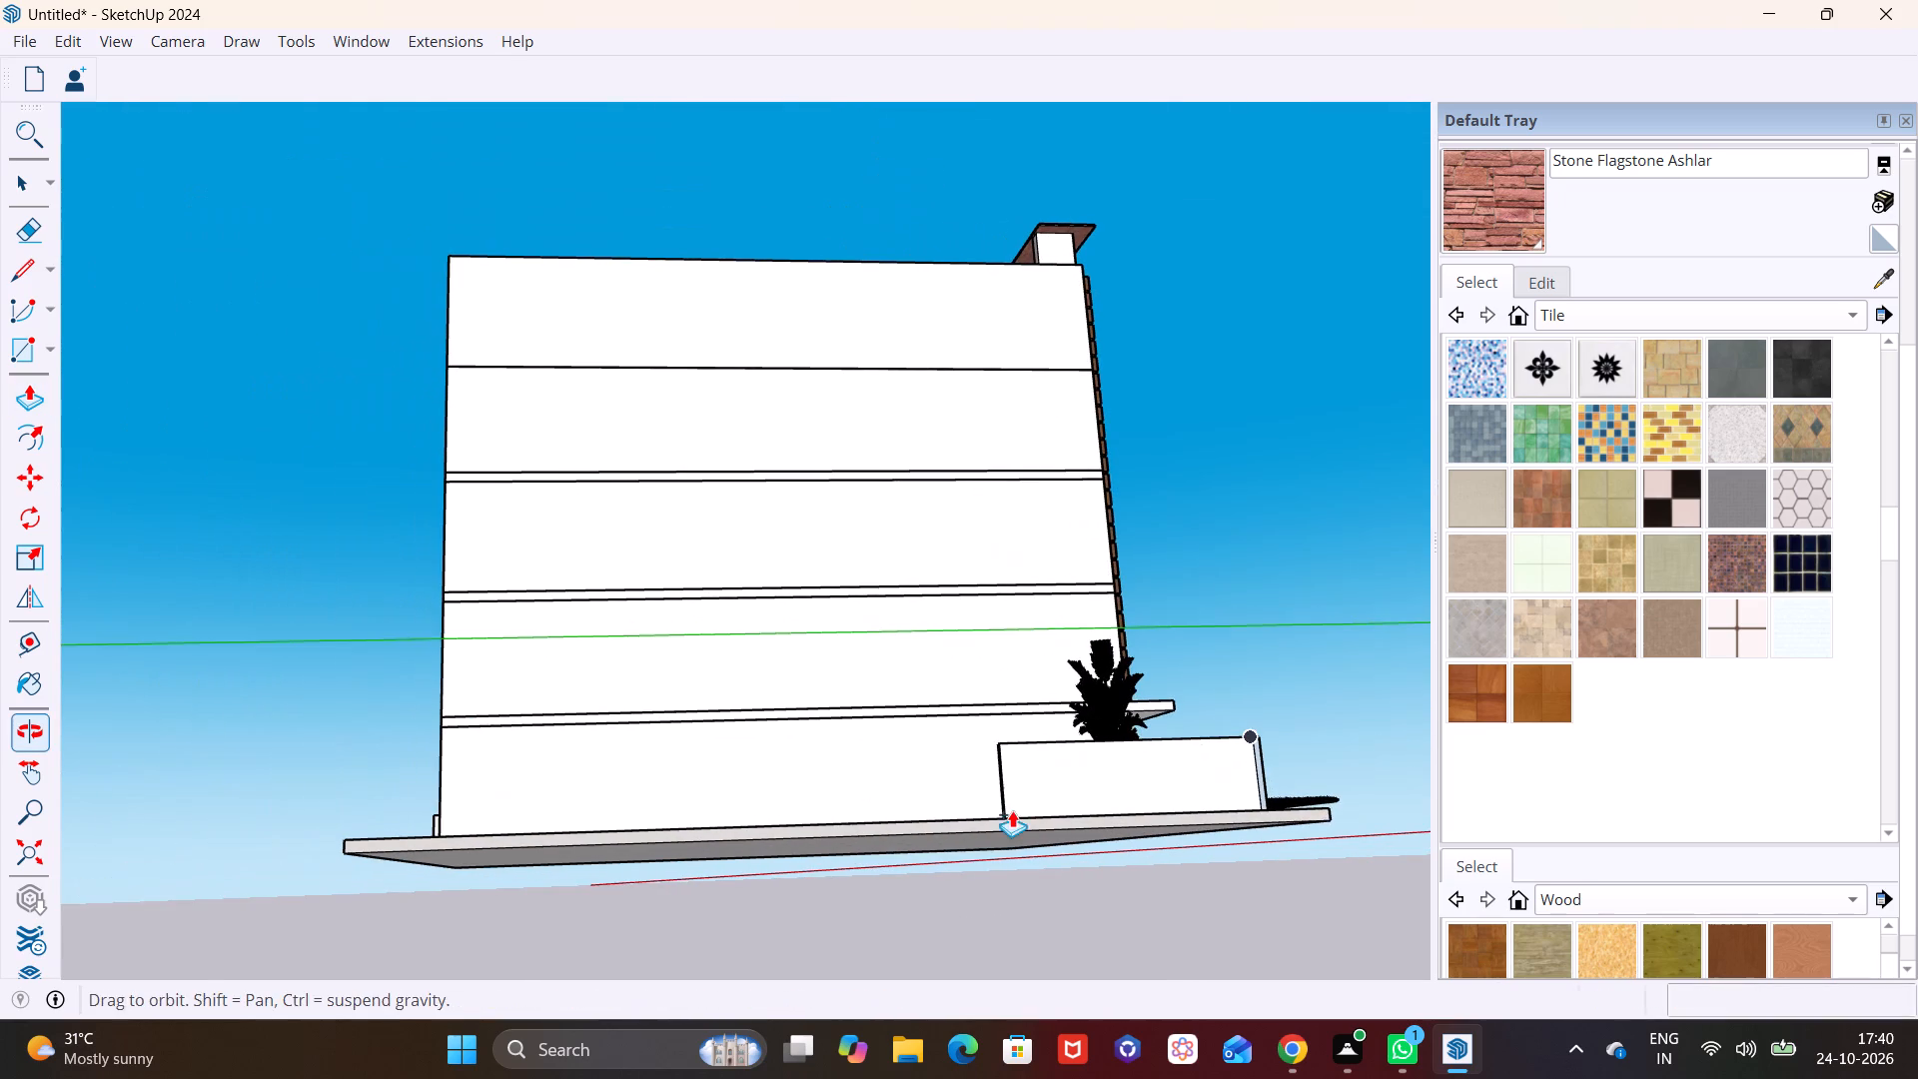
{"action": "middle_click_drag", "start_coordinate": [642, 803], "coordinate": [654, 889]}
{"action": "middle_click_drag", "start_coordinate": [613, 836], "coordinate": [863, 710]}
{"action": "middle_click_drag", "start_coordinate": [760, 777], "coordinate": [825, 806]}
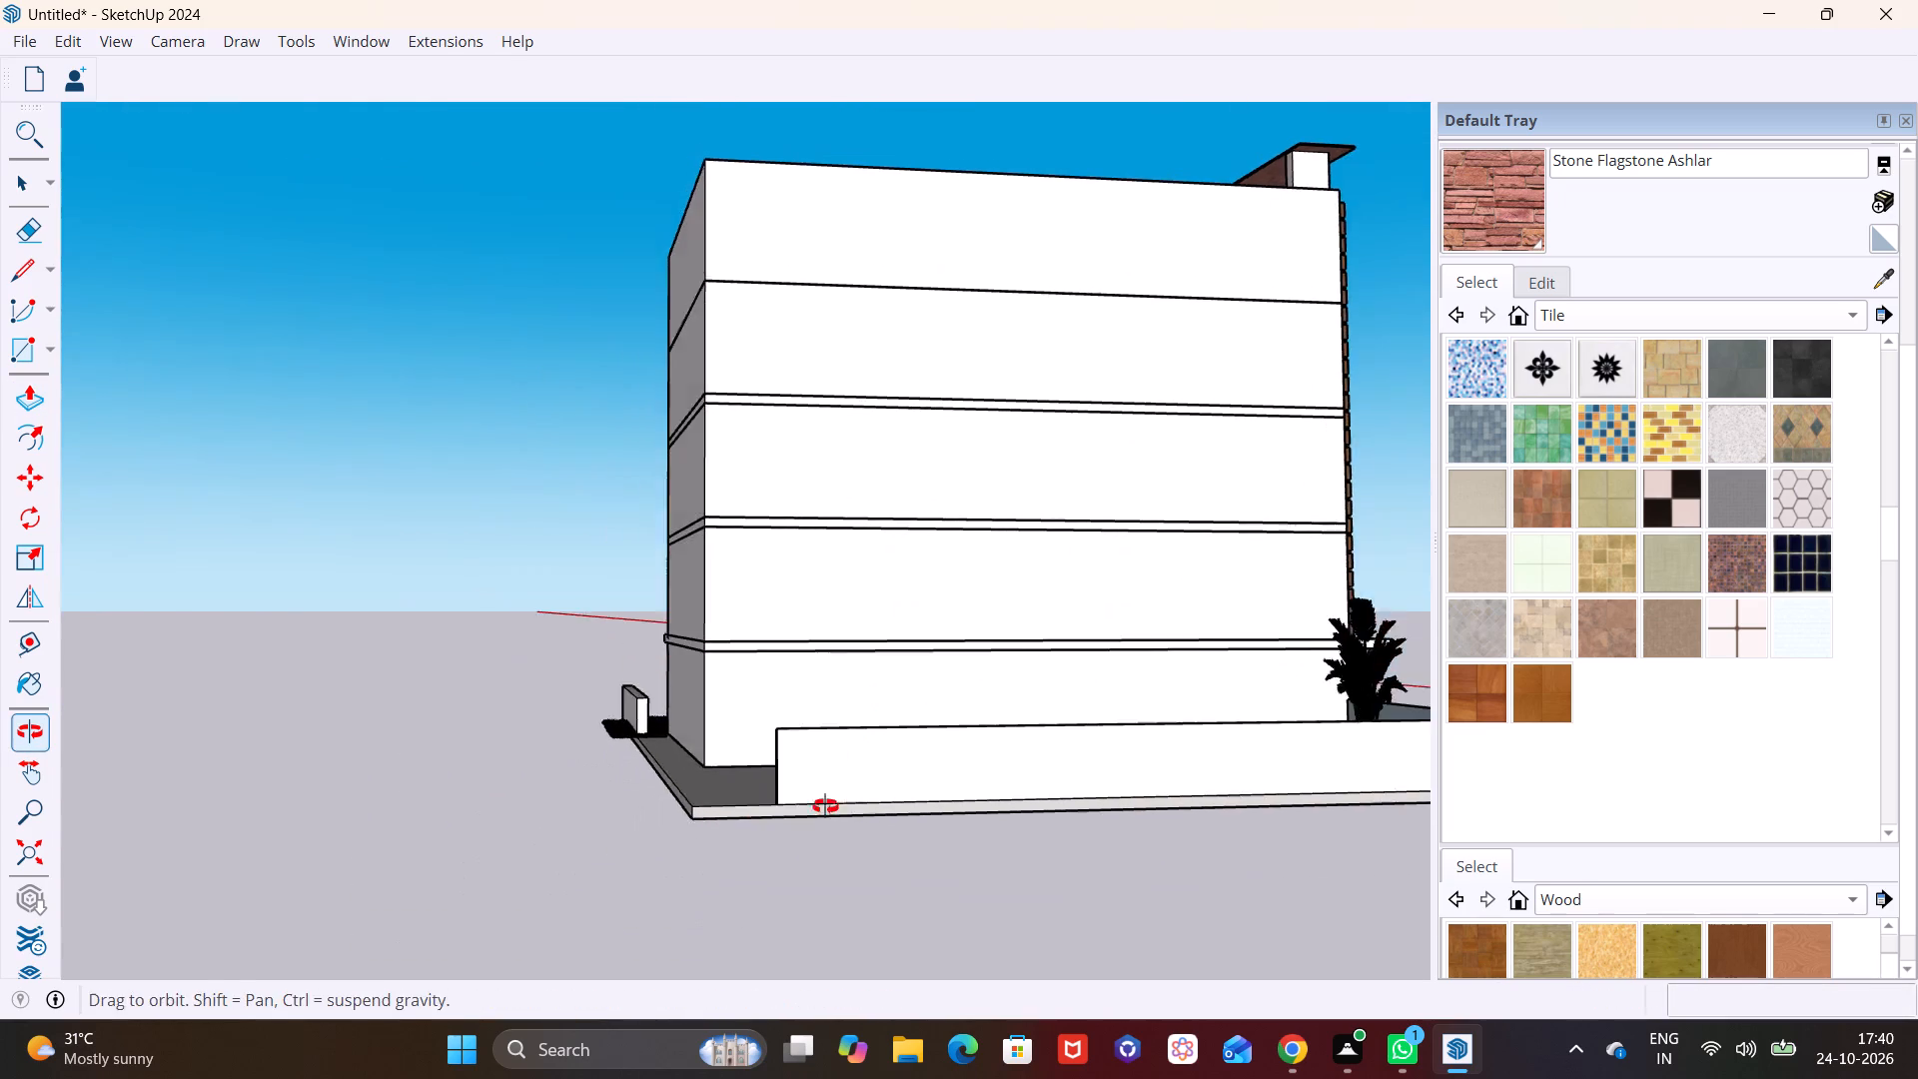
{"action": "middle_click_drag", "start_coordinate": [825, 806], "coordinate": [1025, 815]}
{"action": "scroll", "coordinate": [1062, 815], "scroll_direction": "up", "scroll_amount": 9}
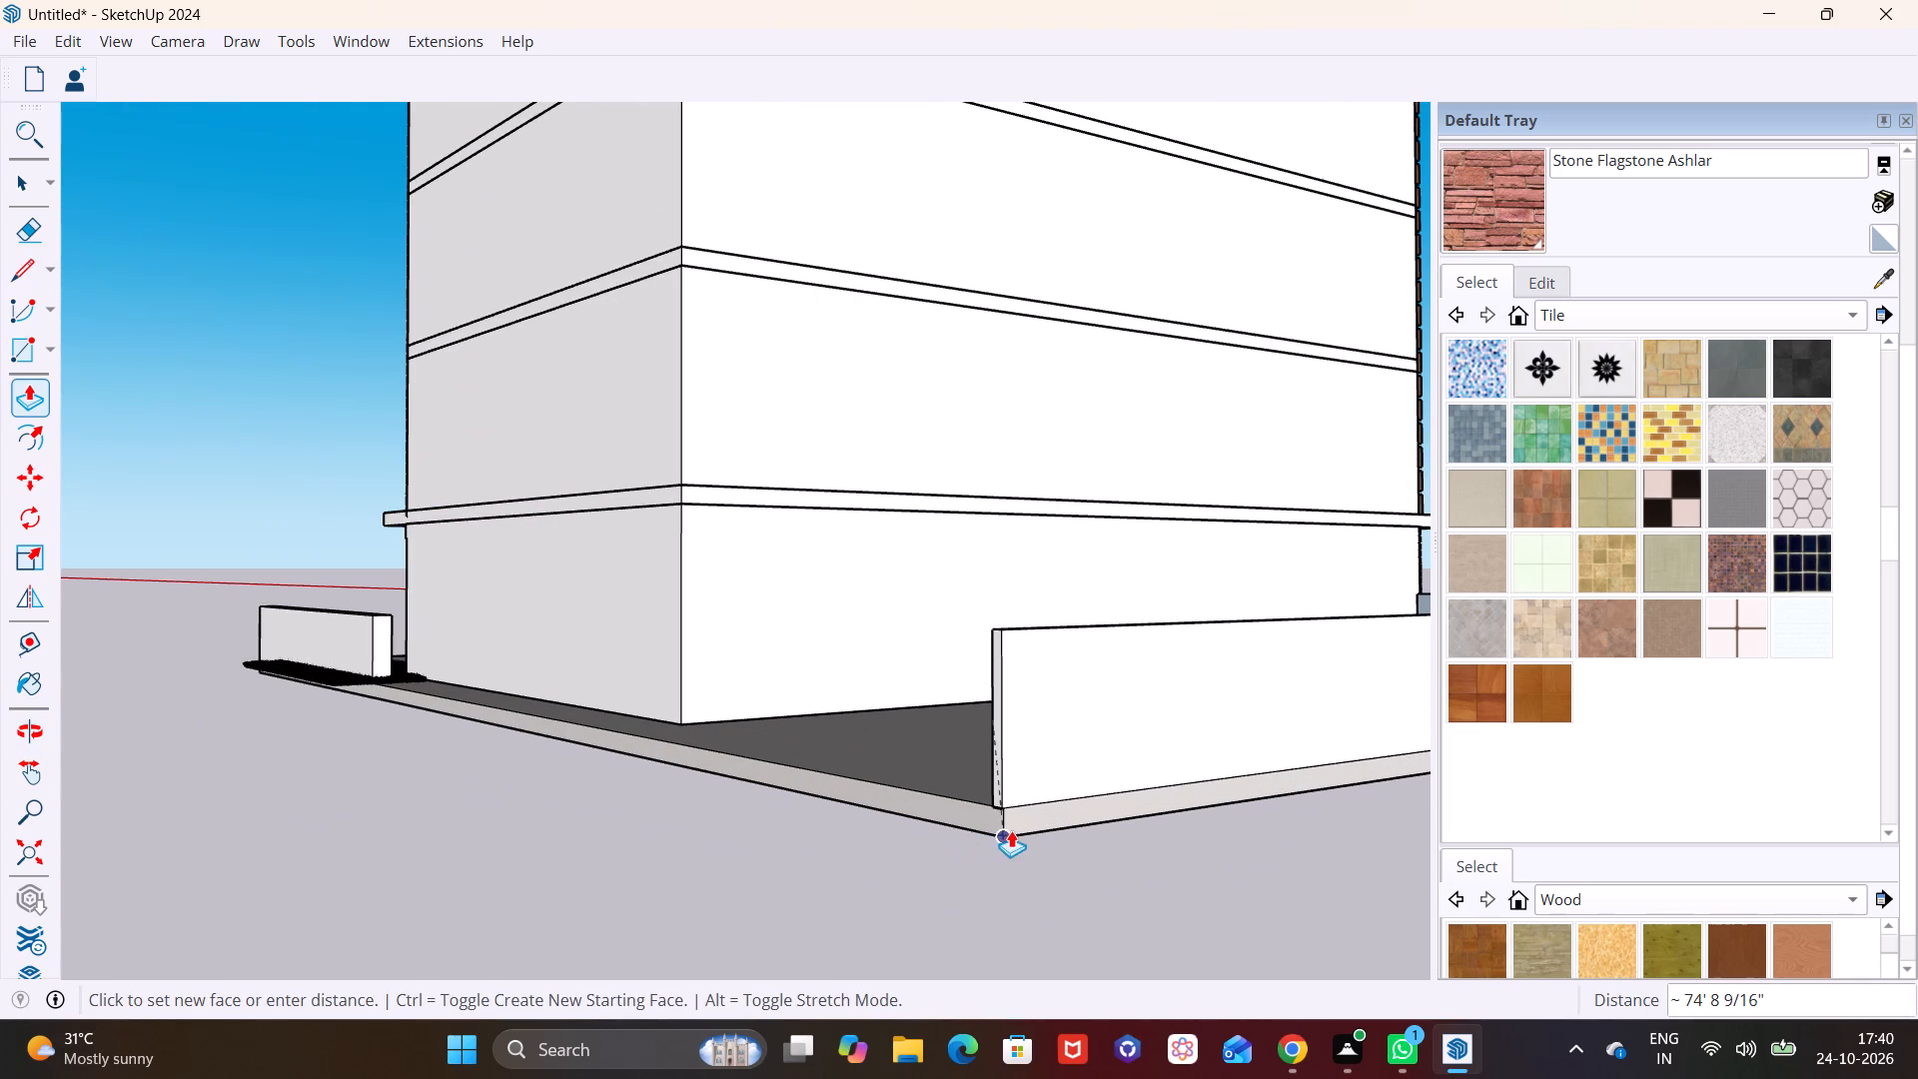
{"action": "left_click", "coordinate": [1011, 830]}
Extend the end face of the short boundary wall on the opposite side about 62' 10 13/16" to meet the rear wall.
{"action": "middle_click_drag", "start_coordinate": [722, 733], "coordinate": [823, 820]}
{"action": "scroll", "coordinate": [504, 659], "scroll_direction": "up", "scroll_amount": 6}
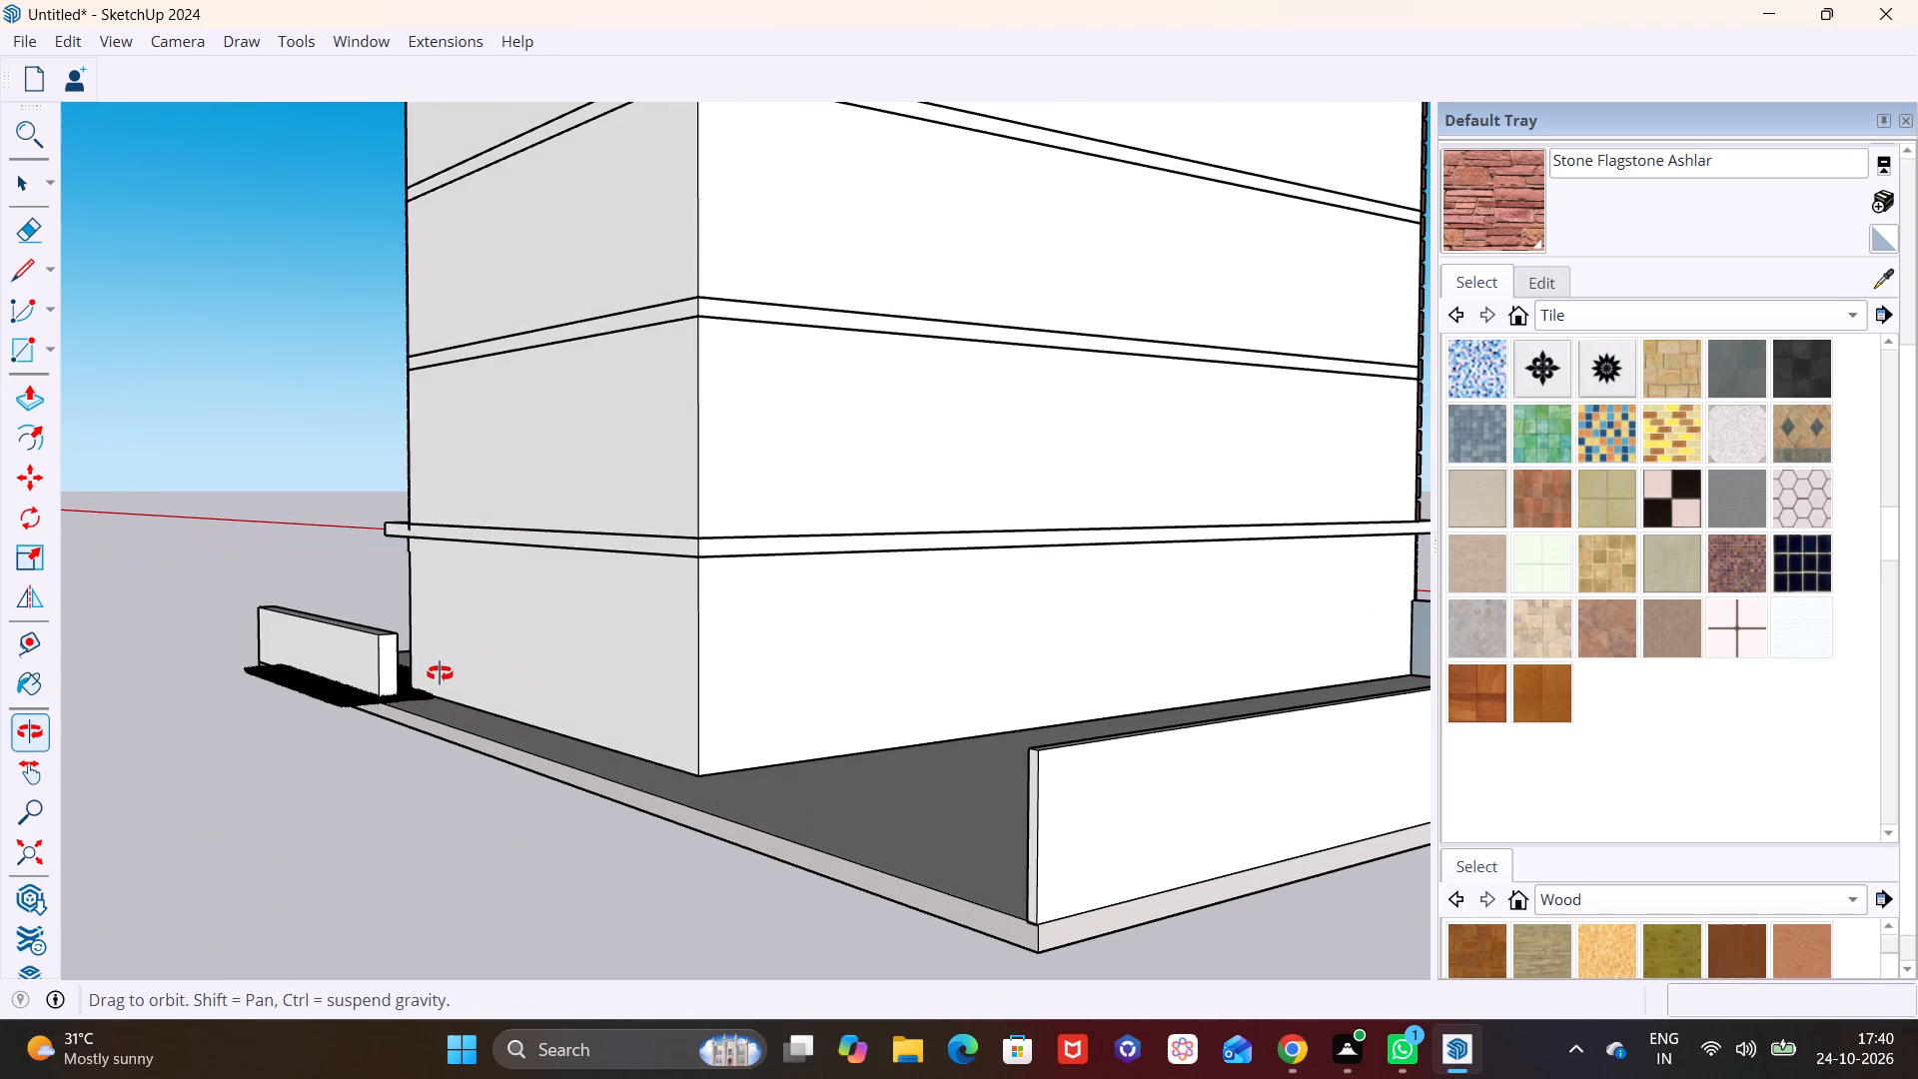
{"action": "scroll", "coordinate": [440, 673], "scroll_direction": "up", "scroll_amount": 14}
{"action": "key", "text": "space"}
{"action": "left_click", "coordinate": [373, 673]}
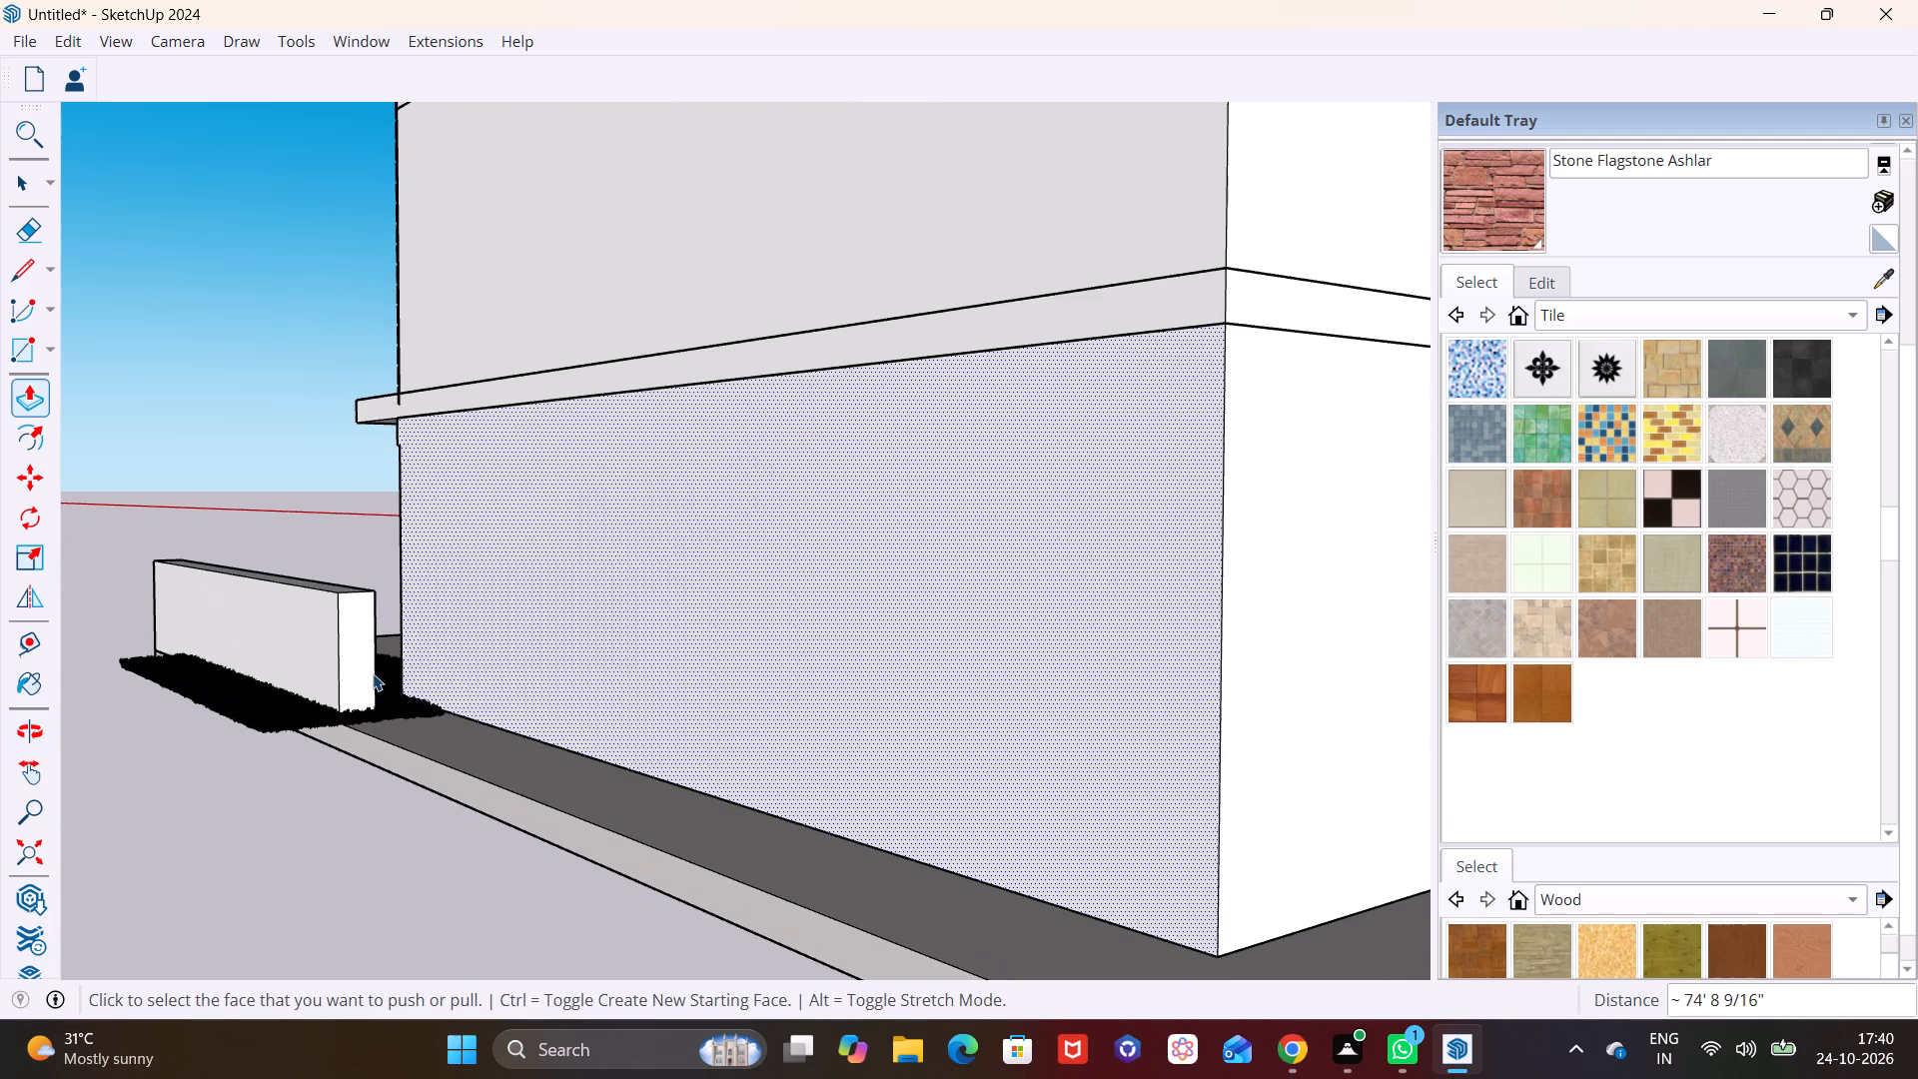
{"action": "left_click", "coordinate": [361, 669]}
{"action": "left_click", "coordinate": [363, 653]}
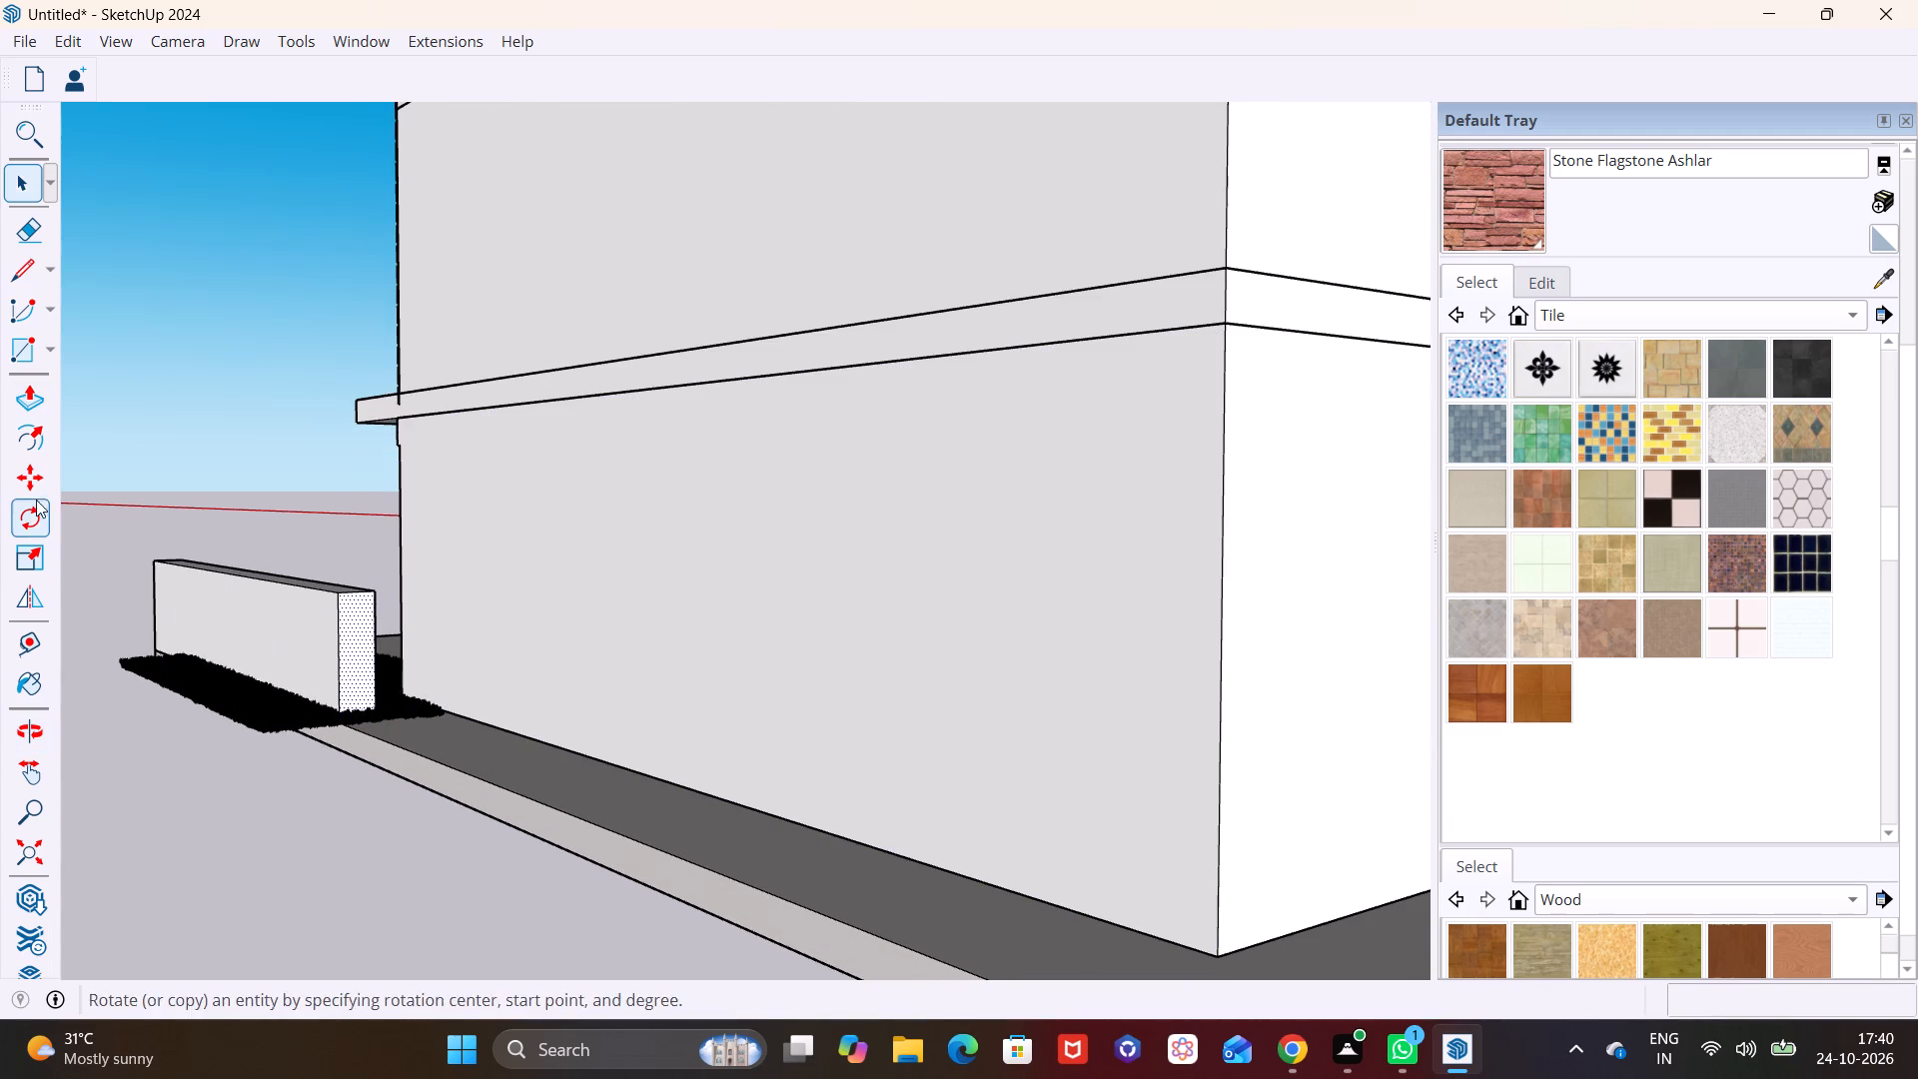
{"action": "left_click", "coordinate": [28, 403]}
{"action": "left_click", "coordinate": [348, 645]}
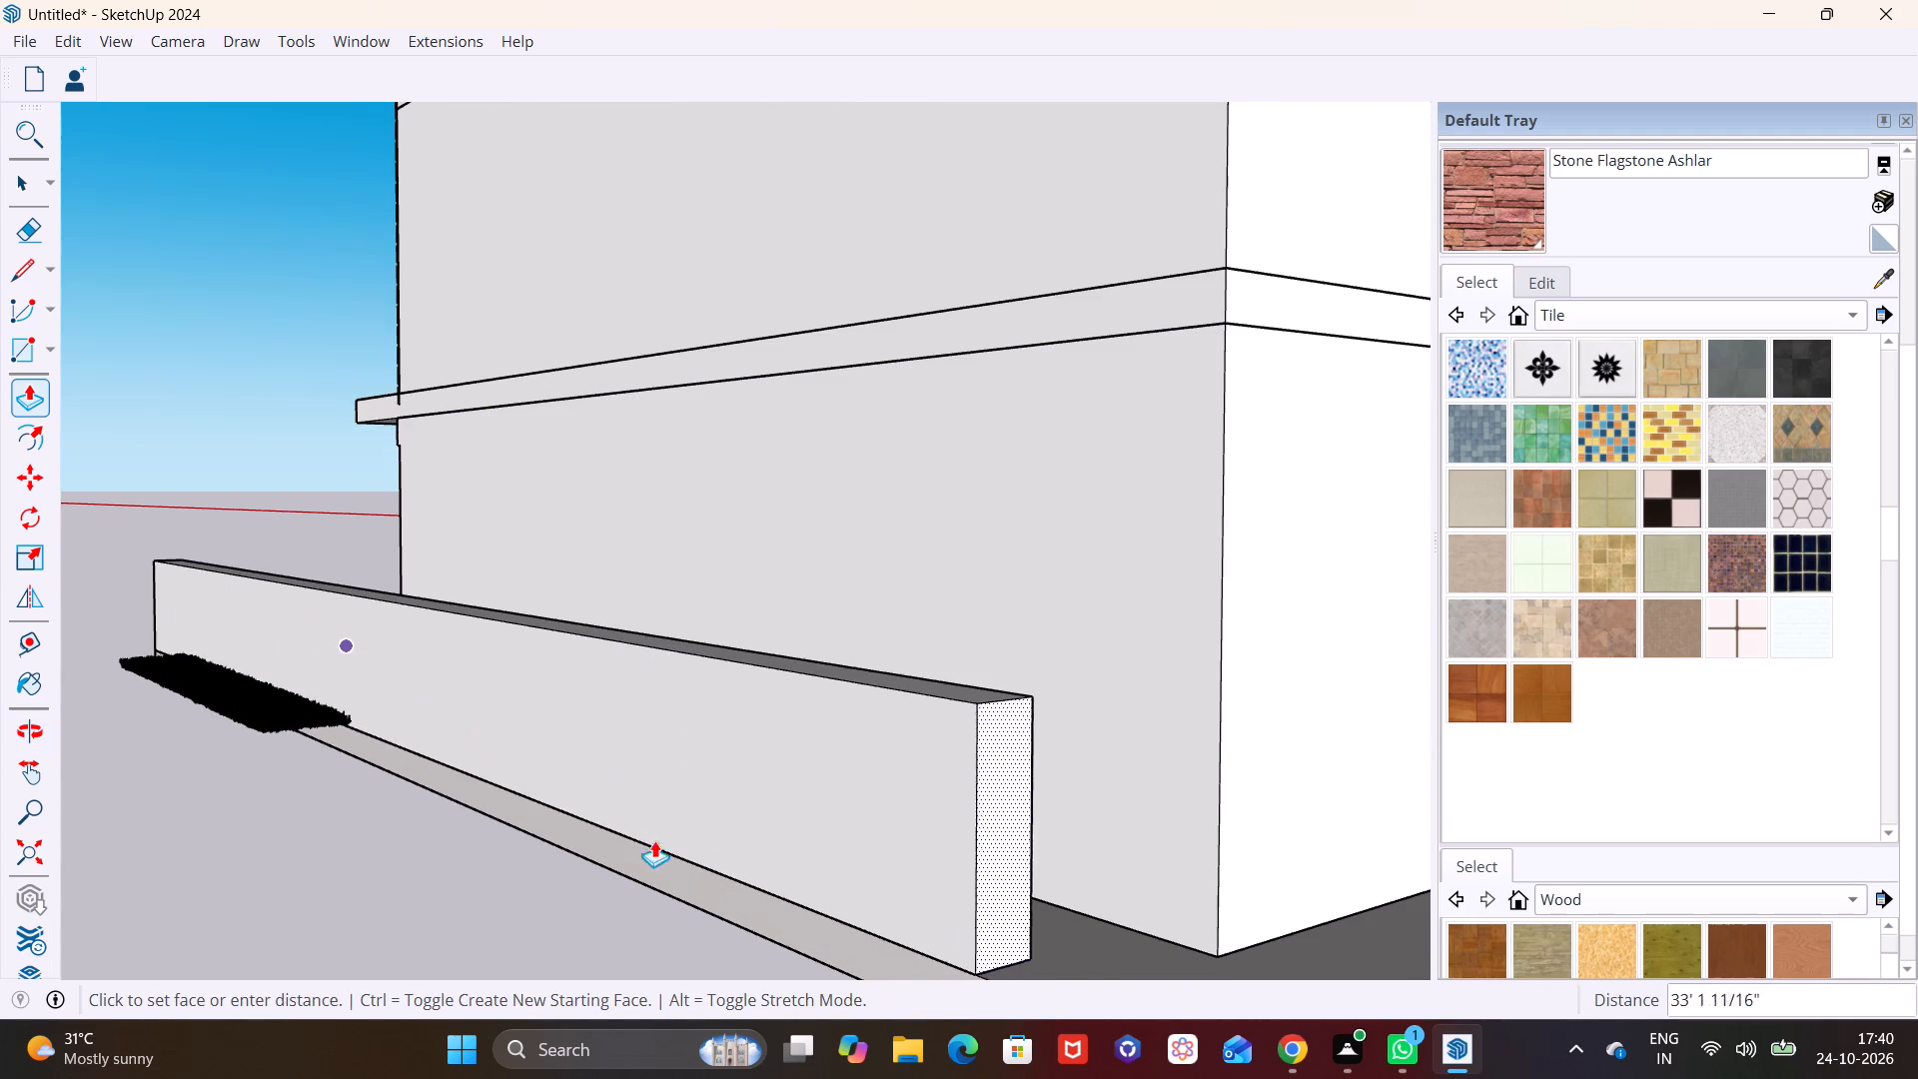
{"action": "scroll", "coordinate": [702, 855], "scroll_direction": "down", "scroll_amount": 10}
{"action": "middle_click_drag", "start_coordinate": [939, 849], "coordinate": [730, 704], "text": "shift"}
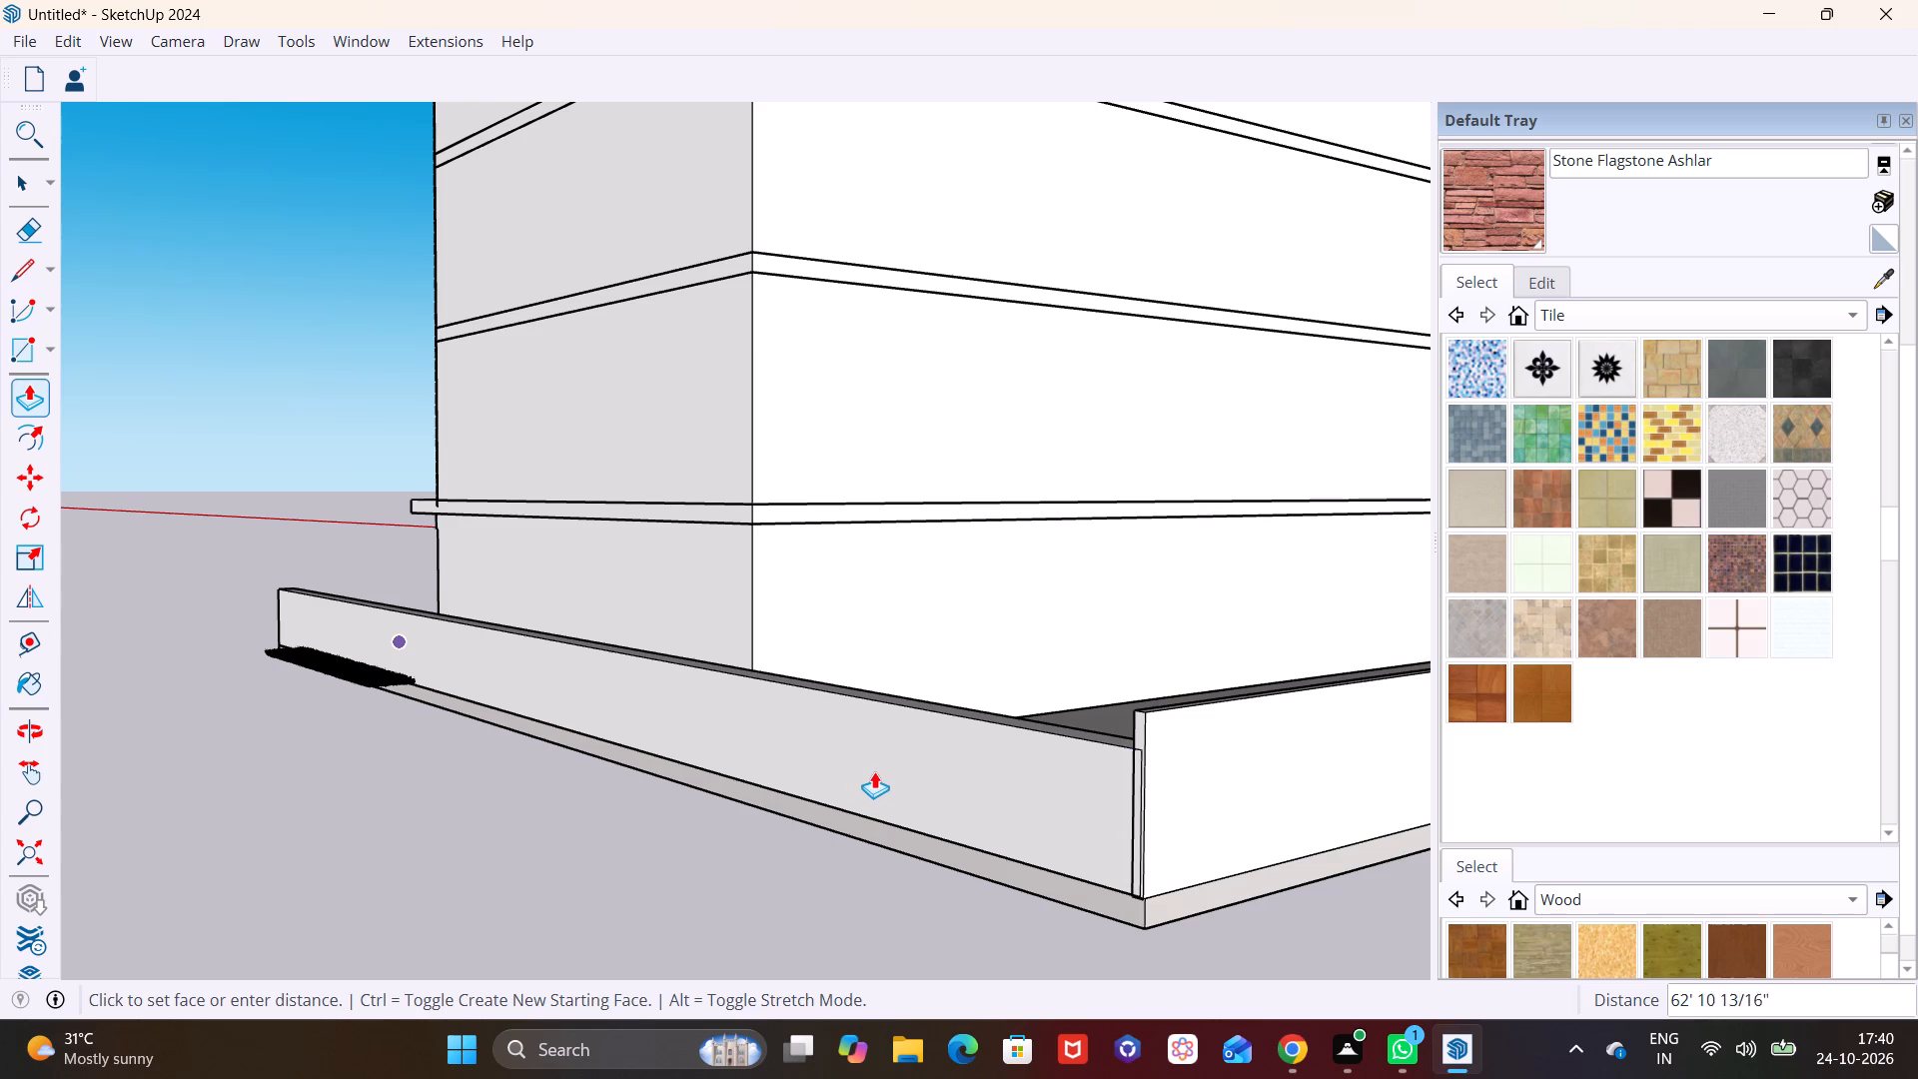
{"action": "left_click", "coordinate": [872, 770]}
Raise the top face of the extended side wall about 1' 3 1/8" to match the rear wall's height.
{"action": "scroll", "coordinate": [1209, 806], "scroll_direction": "up", "scroll_amount": 10}
{"action": "middle_click_drag", "start_coordinate": [1087, 794], "coordinate": [613, 617], "text": "shift"}
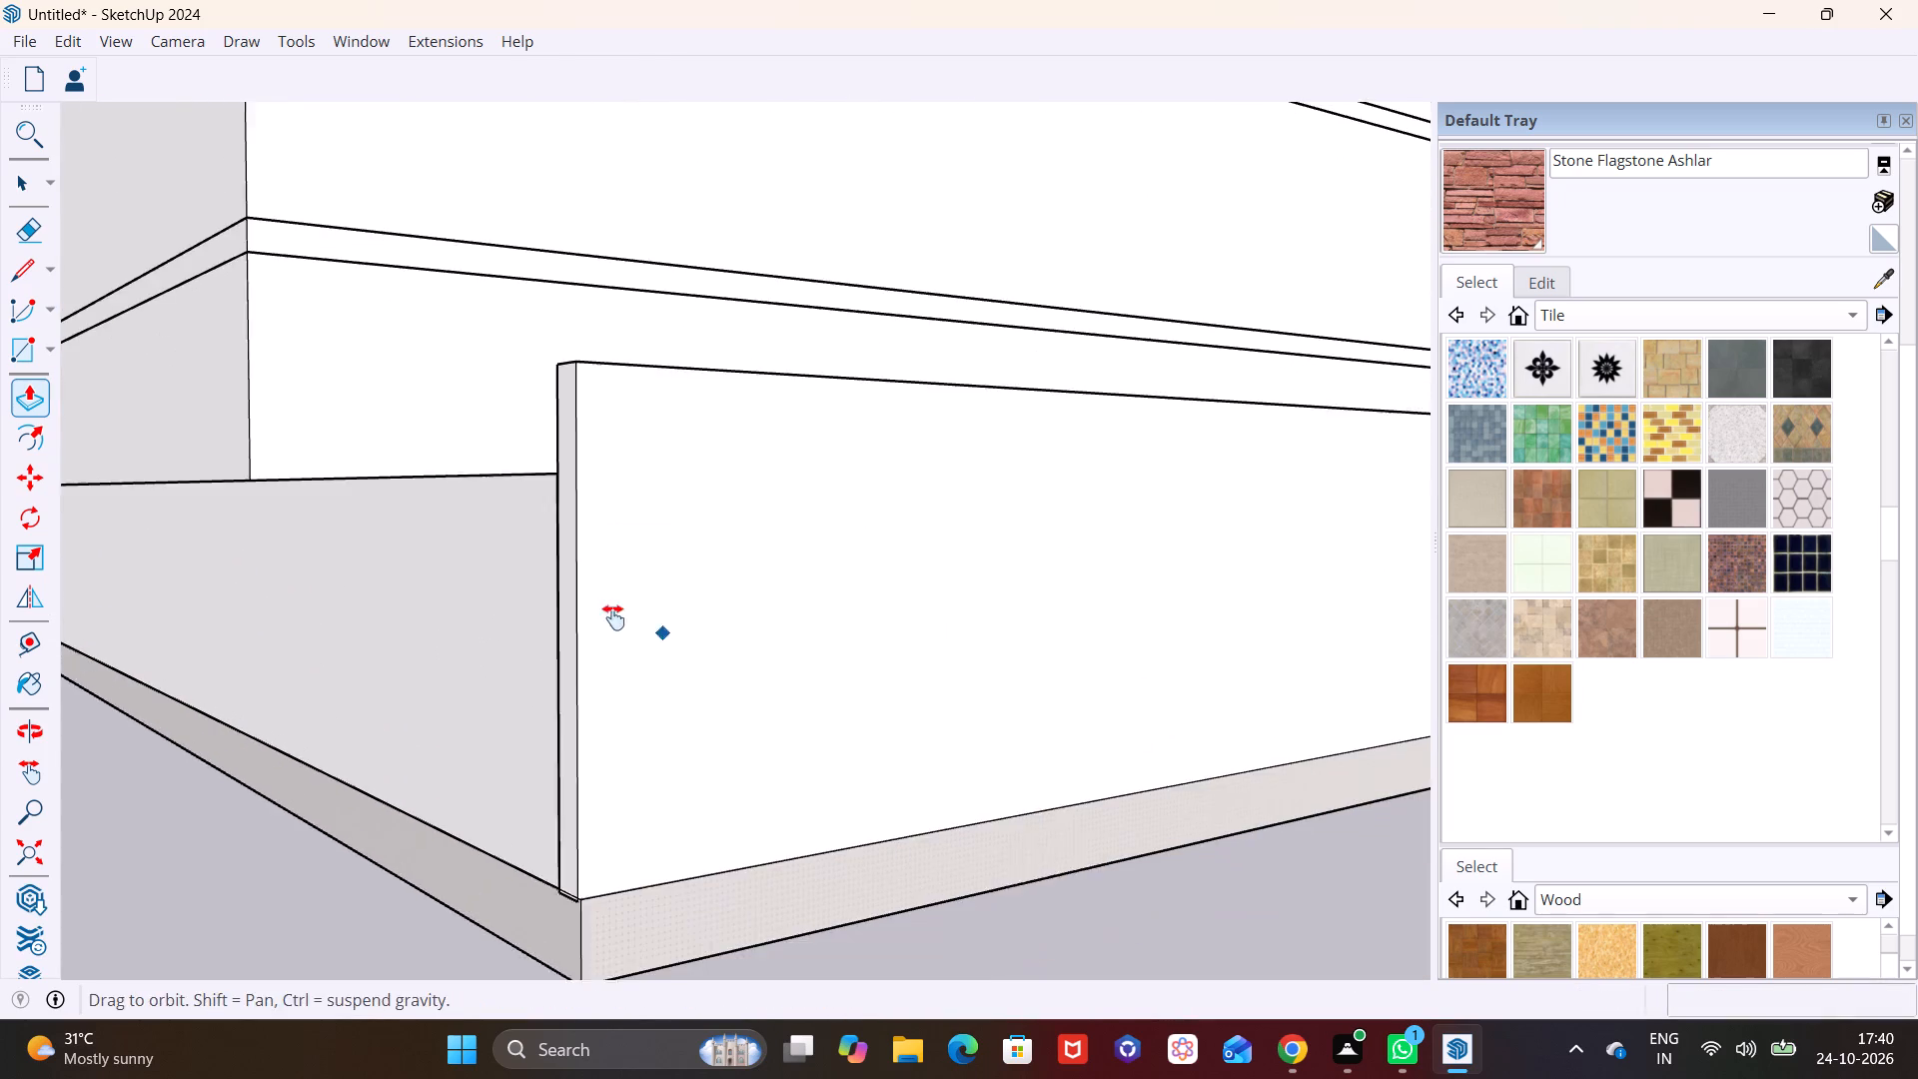
{"action": "middle_click_drag", "start_coordinate": [613, 617], "coordinate": [611, 617], "text": "shift"}
{"action": "middle_click_drag", "start_coordinate": [675, 653], "coordinate": [1060, 862]}
{"action": "scroll", "coordinate": [395, 604], "scroll_direction": "down", "scroll_amount": 12}
{"action": "middle_click_drag", "start_coordinate": [438, 659], "coordinate": [473, 662]}
{"action": "middle_click_drag", "start_coordinate": [360, 608], "coordinate": [518, 622]}
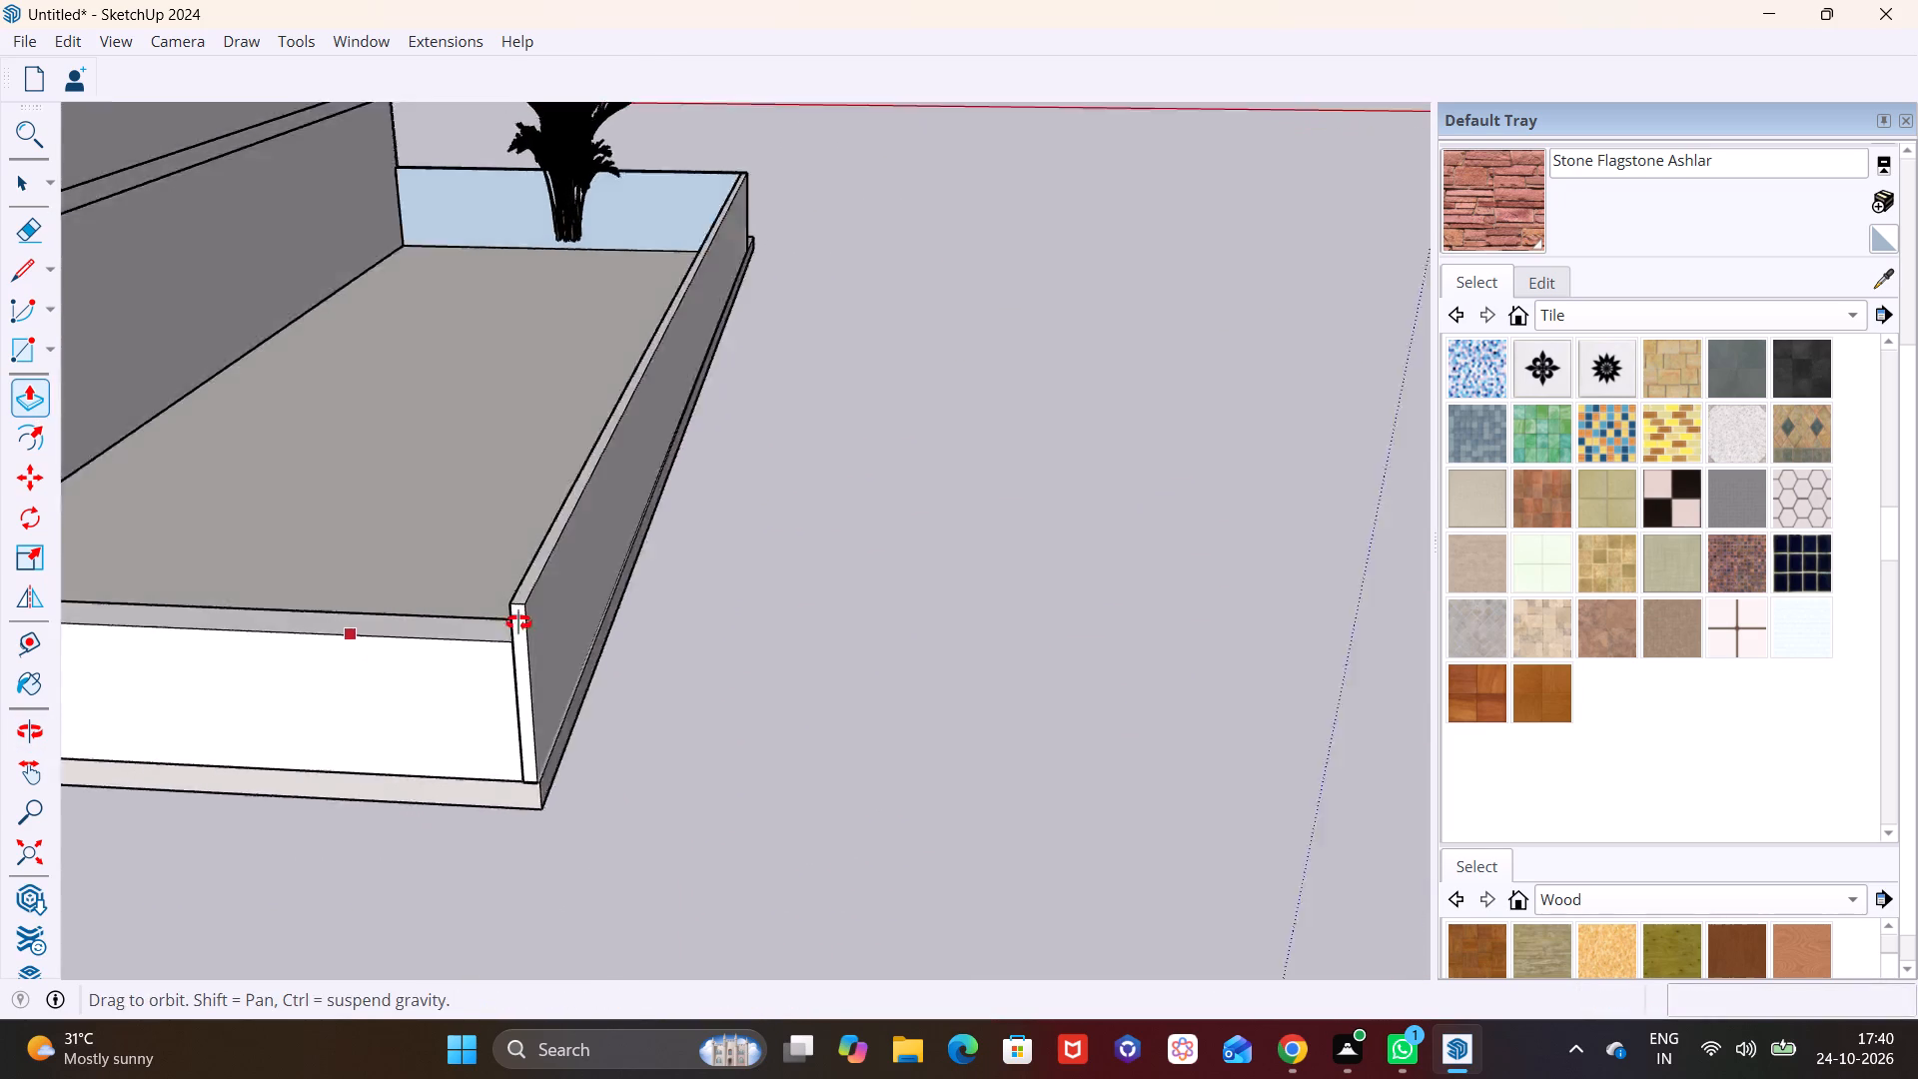
{"action": "middle_click_drag", "start_coordinate": [518, 622], "coordinate": [553, 681]}
{"action": "scroll", "coordinate": [455, 636], "scroll_direction": "up", "scroll_amount": 7}
{"action": "key", "text": "space"}
{"action": "left_click", "coordinate": [454, 724]}
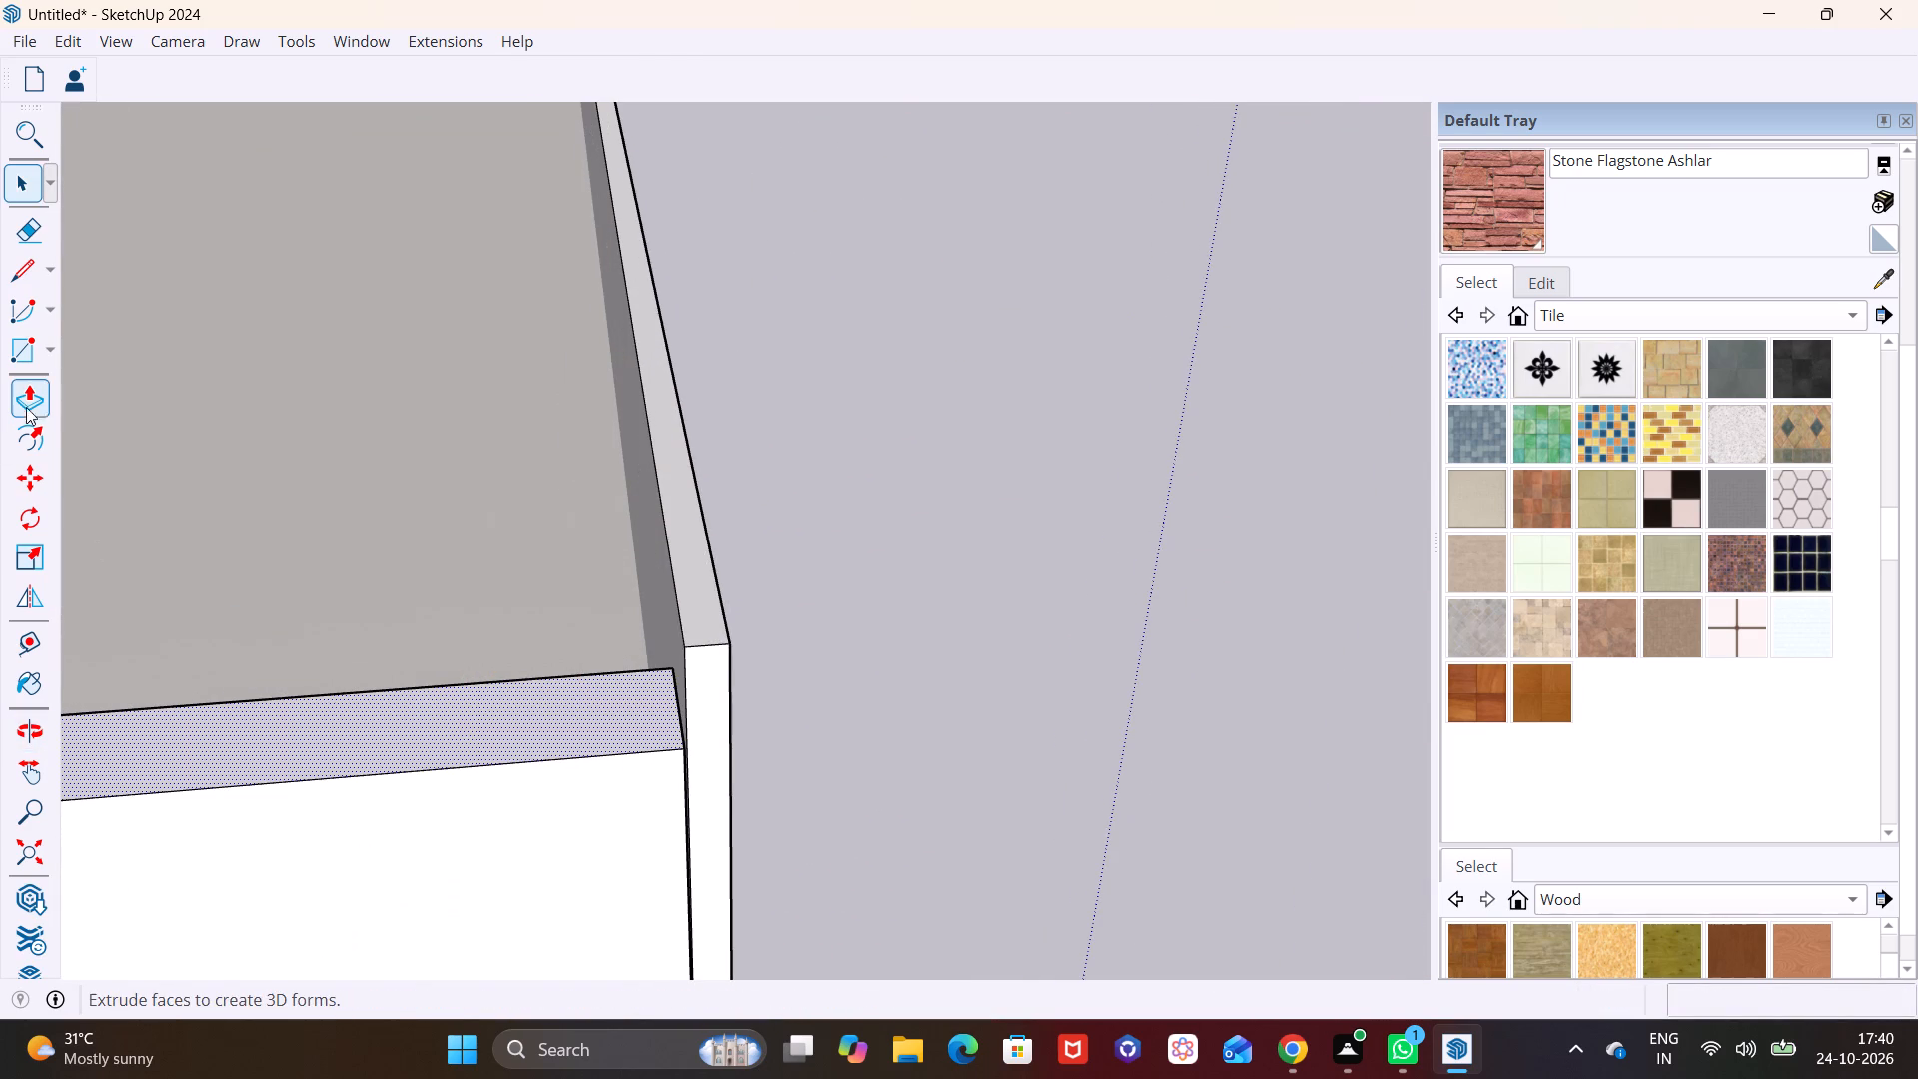
{"action": "left_click", "coordinate": [39, 401]}
{"action": "left_click_drag", "start_coordinate": [586, 716], "coordinate": [597, 711]}
{"action": "left_click", "coordinate": [691, 640]}
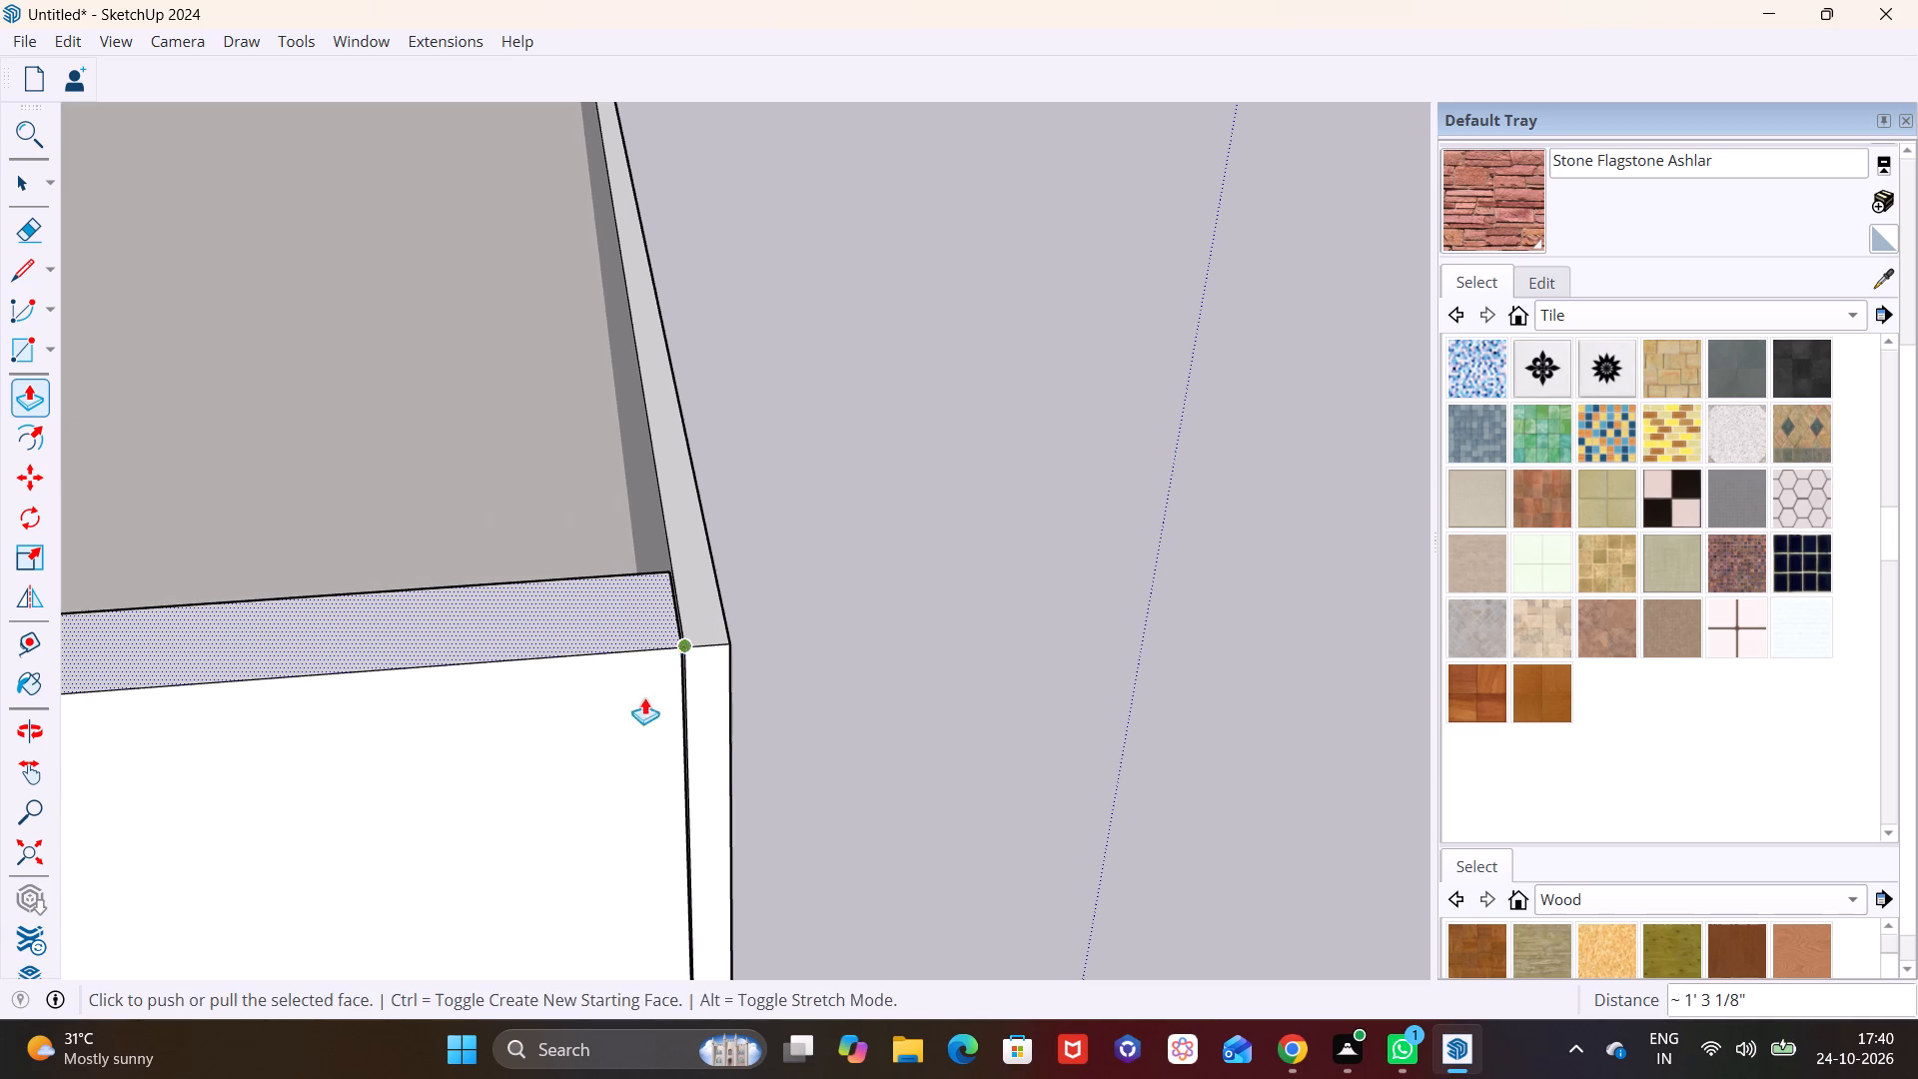
Push the inner face of the side boundary wall beside the blank white ground-floor wall inward by 9 3/8" to thin the wall.
{"action": "scroll", "coordinate": [385, 671], "scroll_direction": "down", "scroll_amount": 13}
{"action": "middle_click_drag", "start_coordinate": [237, 741], "coordinate": [806, 679]}
{"action": "scroll", "coordinate": [601, 836], "scroll_direction": "down", "scroll_amount": 3}
{"action": "middle_click_drag", "start_coordinate": [626, 835], "coordinate": [655, 484], "text": "shift"}
{"action": "scroll", "coordinate": [667, 585], "scroll_direction": "up", "scroll_amount": 1, "text": "shift"}
{"action": "middle_click_drag", "start_coordinate": [510, 751], "coordinate": [887, 675]}
{"action": "scroll", "coordinate": [952, 670], "scroll_direction": "down", "scroll_amount": 12}
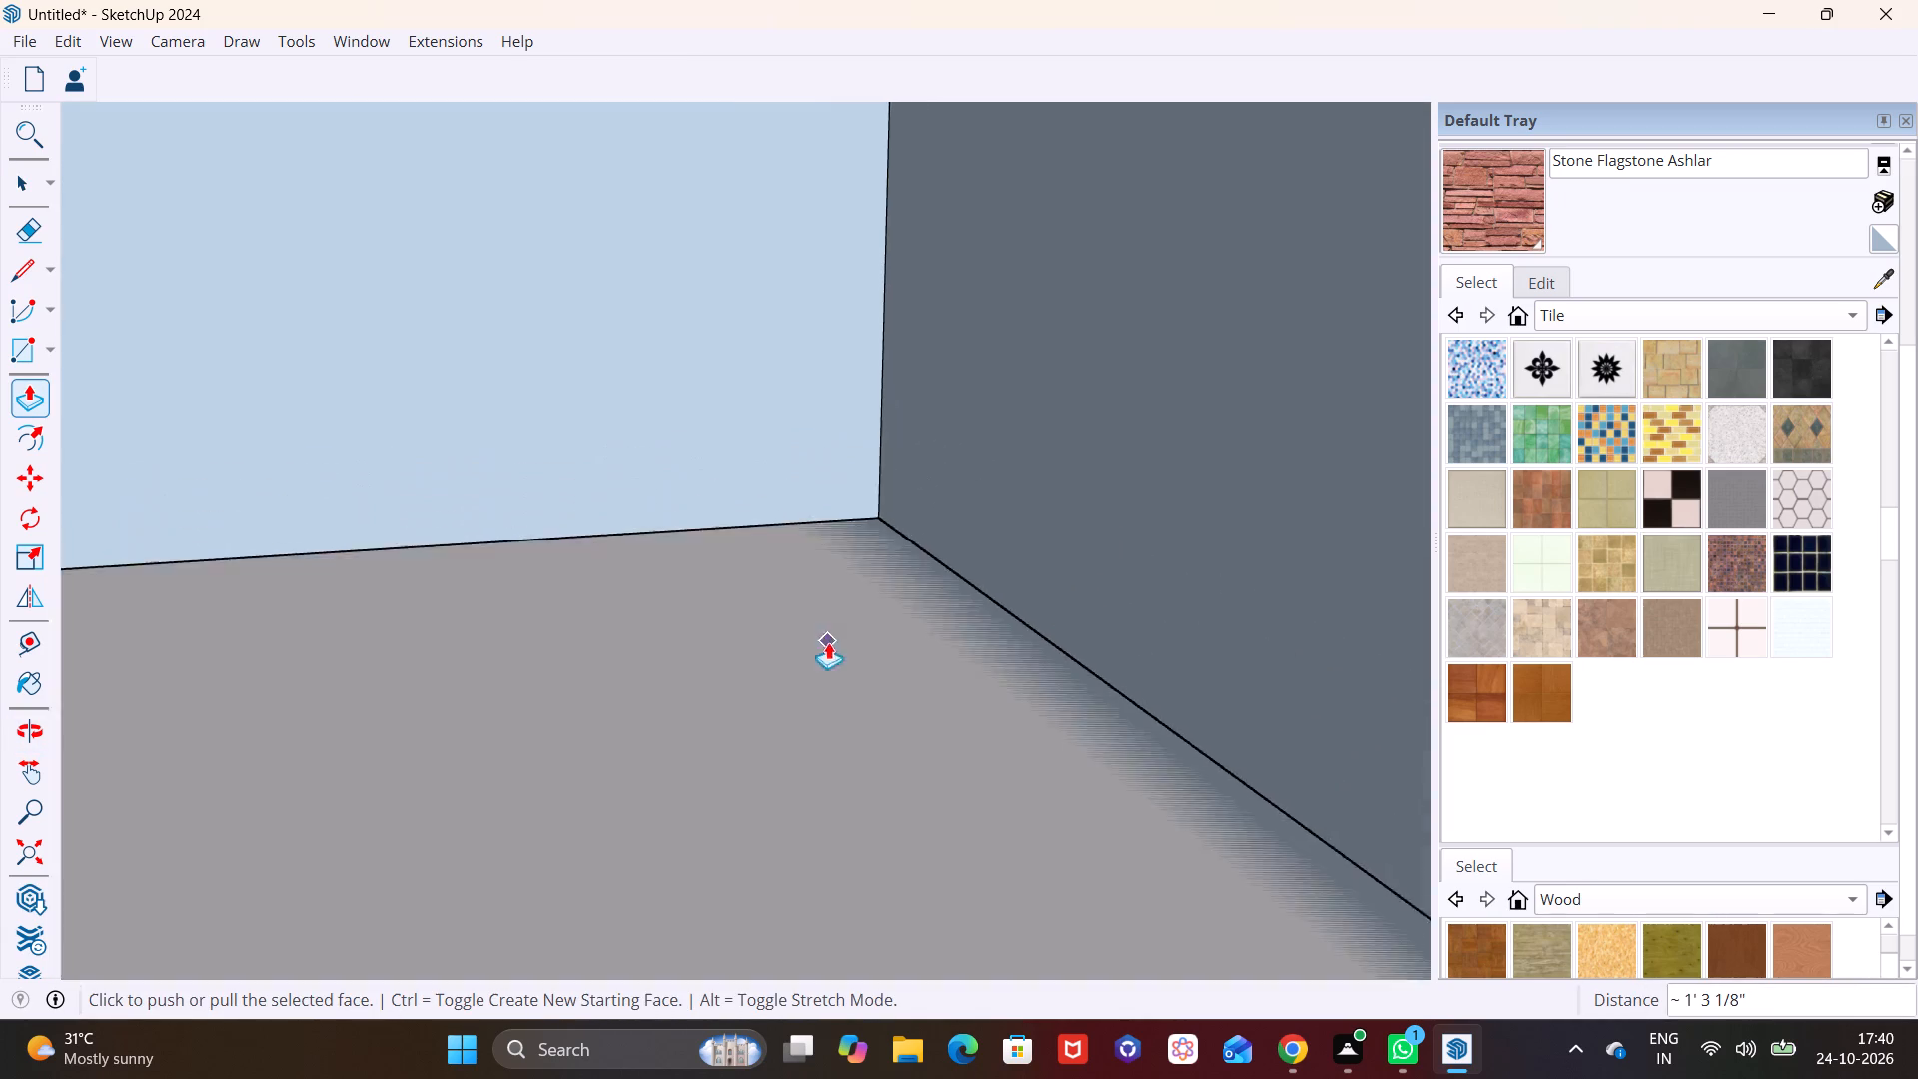
{"action": "scroll", "coordinate": [828, 642], "scroll_direction": "down", "scroll_amount": 20}
{"action": "scroll", "coordinate": [828, 642], "scroll_direction": "down", "scroll_amount": 20}
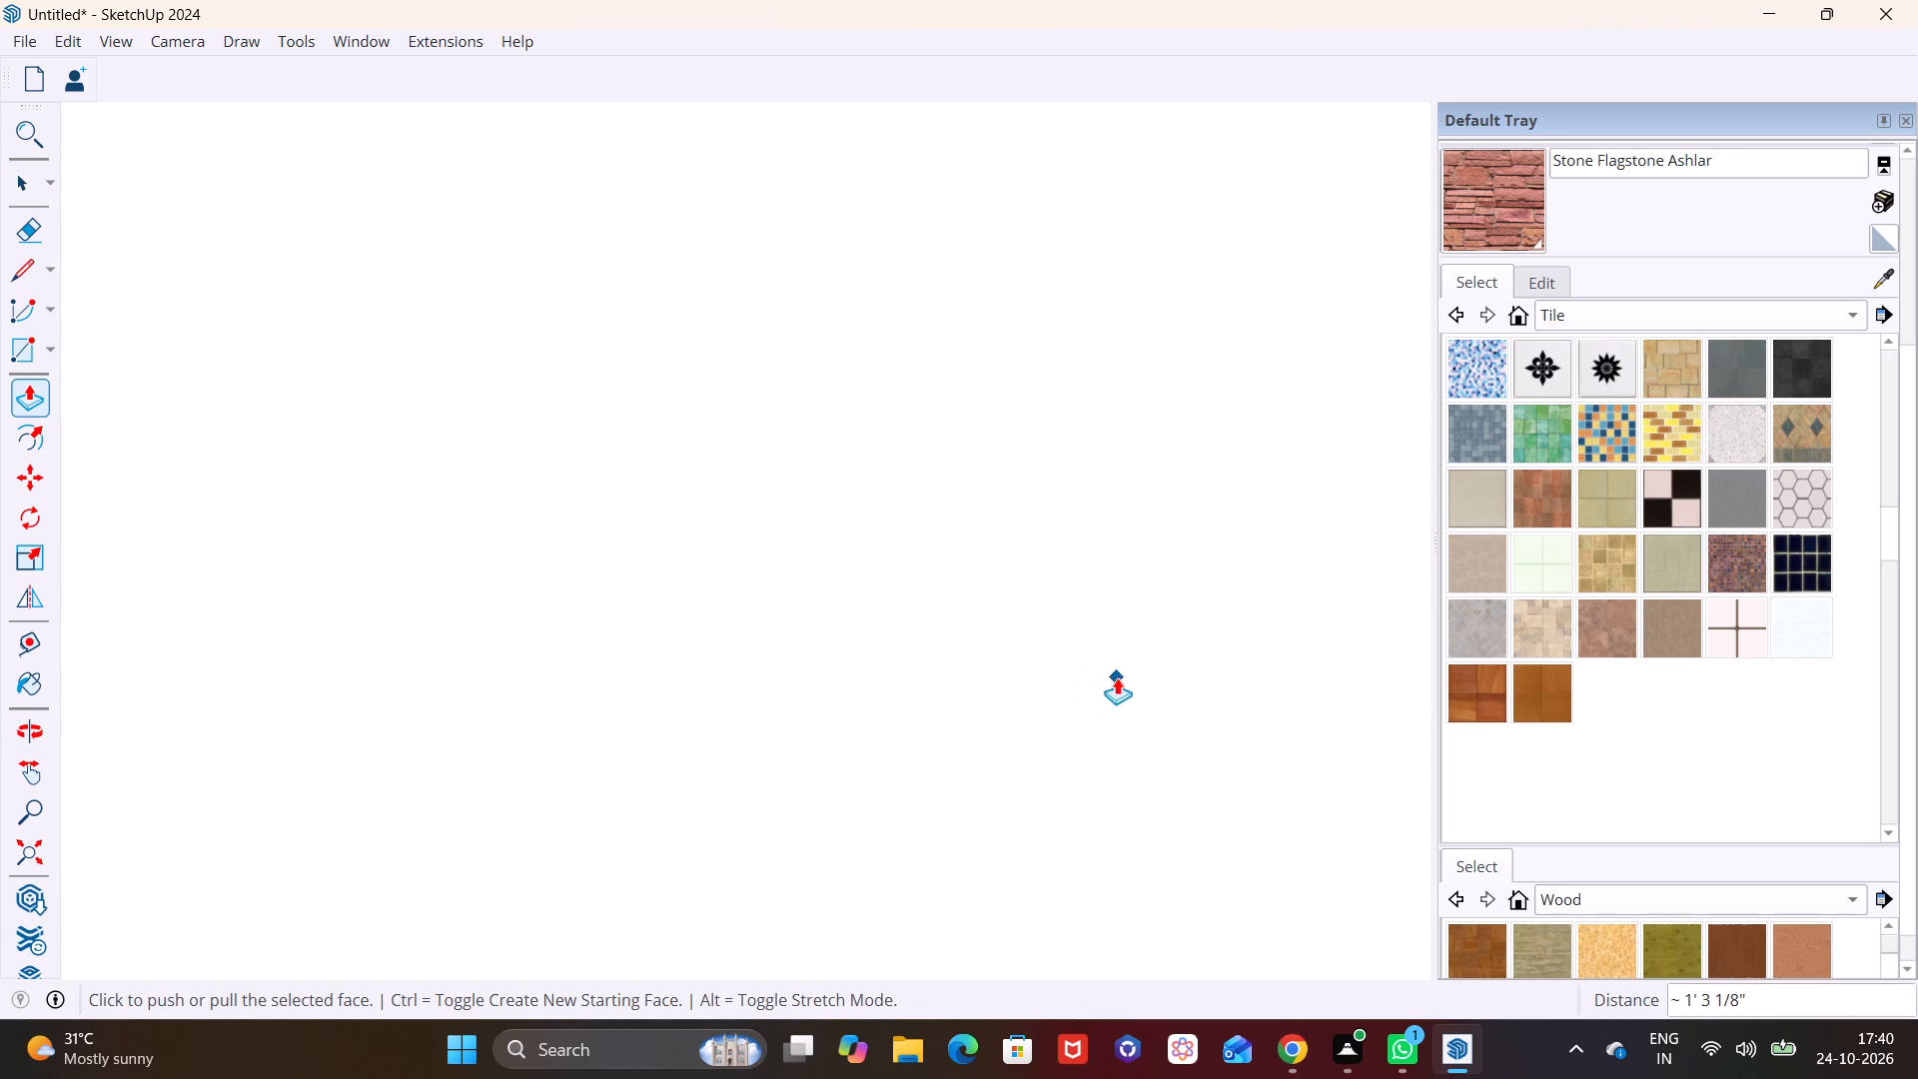
{"action": "scroll", "coordinate": [1117, 677], "scroll_direction": "down", "scroll_amount": 20}
{"action": "scroll", "coordinate": [1117, 677], "scroll_direction": "down", "scroll_amount": 20}
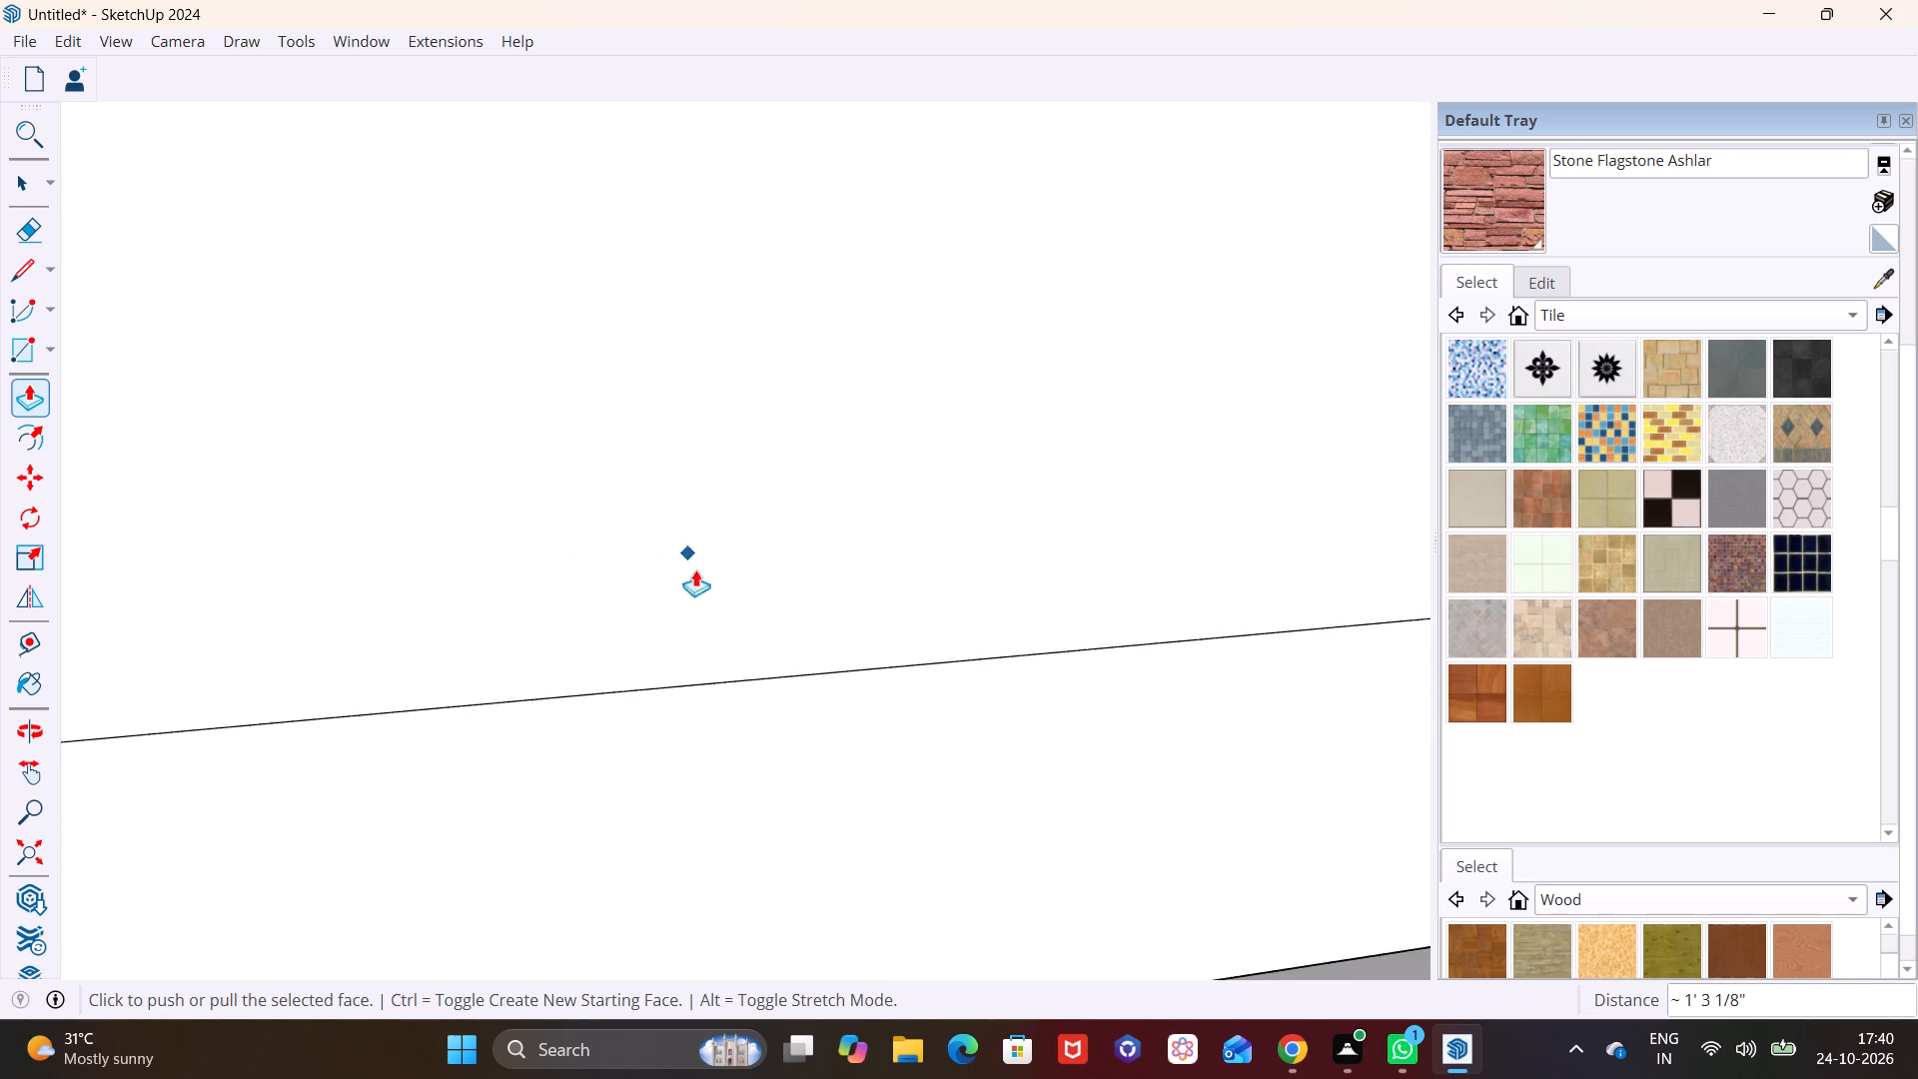
{"action": "scroll", "coordinate": [695, 569], "scroll_direction": "down", "scroll_amount": 20}
{"action": "scroll", "coordinate": [695, 569], "scroll_direction": "down", "scroll_amount": 13}
{"action": "middle_click_drag", "start_coordinate": [990, 654], "coordinate": [660, 499], "text": "shift"}
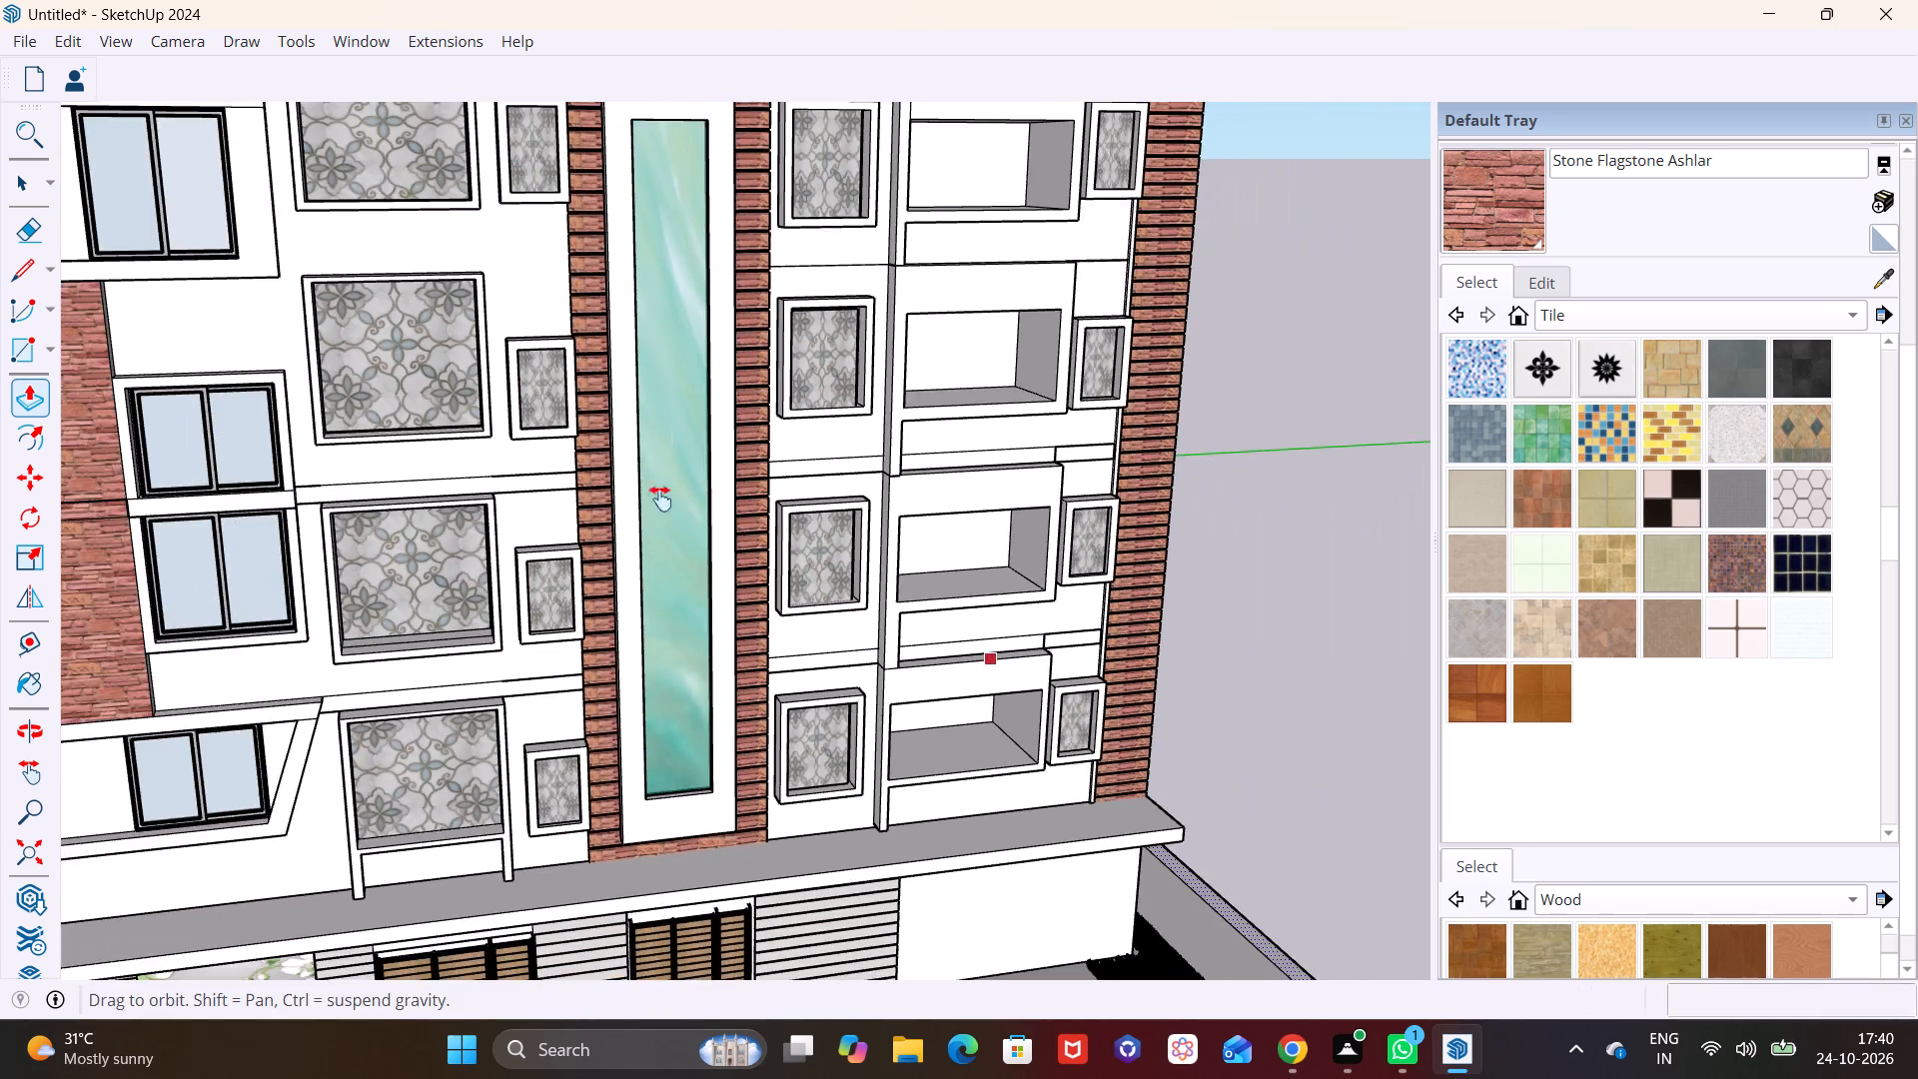
{"action": "middle_click_drag", "start_coordinate": [660, 499], "coordinate": [316, 389], "text": "shift"}
{"action": "scroll", "coordinate": [518, 599], "scroll_direction": "up", "scroll_amount": 7}
{"action": "middle_click_drag", "start_coordinate": [579, 694], "coordinate": [516, 552]}
{"action": "scroll", "coordinate": [564, 690], "scroll_direction": "up", "scroll_amount": 1, "text": "shift"}
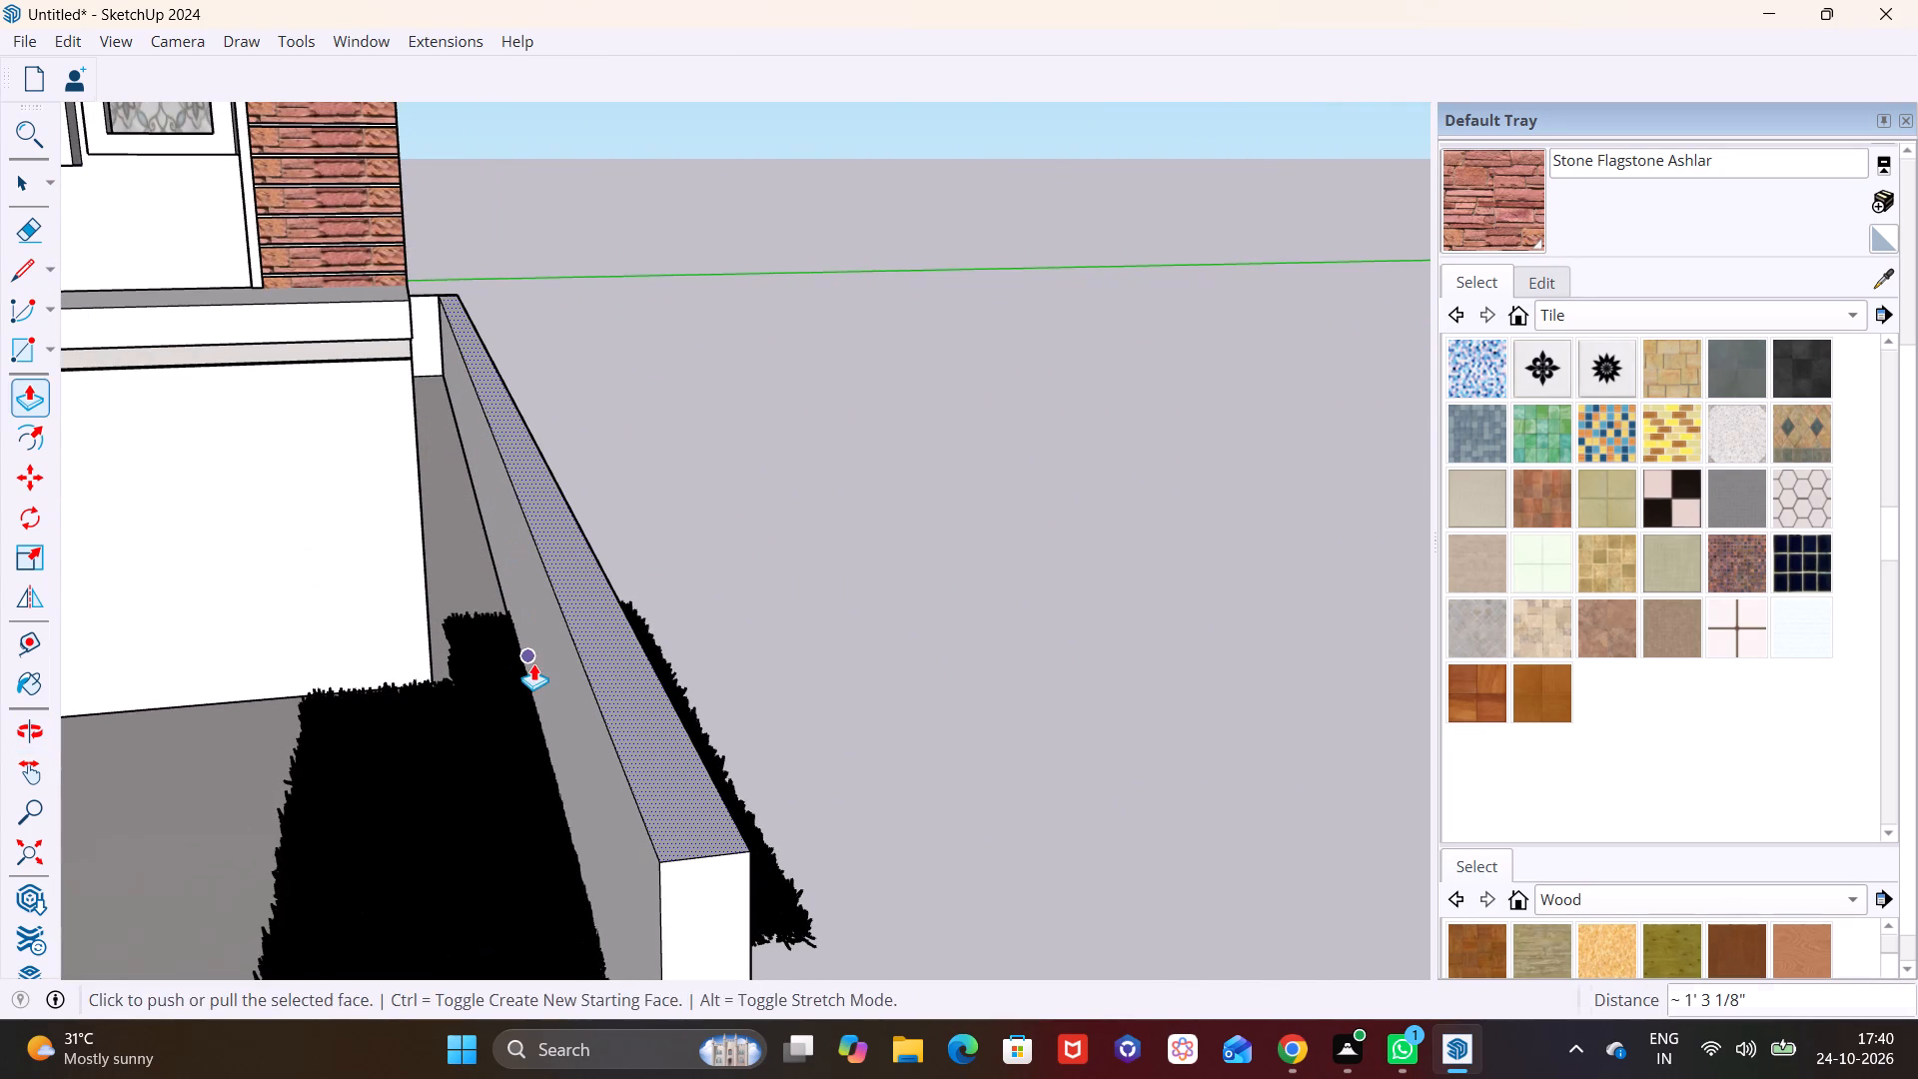
{"action": "key", "text": "space"}
{"action": "left_click", "coordinate": [538, 667]}
{"action": "left_click", "coordinate": [36, 397]}
{"action": "left_click", "coordinate": [562, 658]}
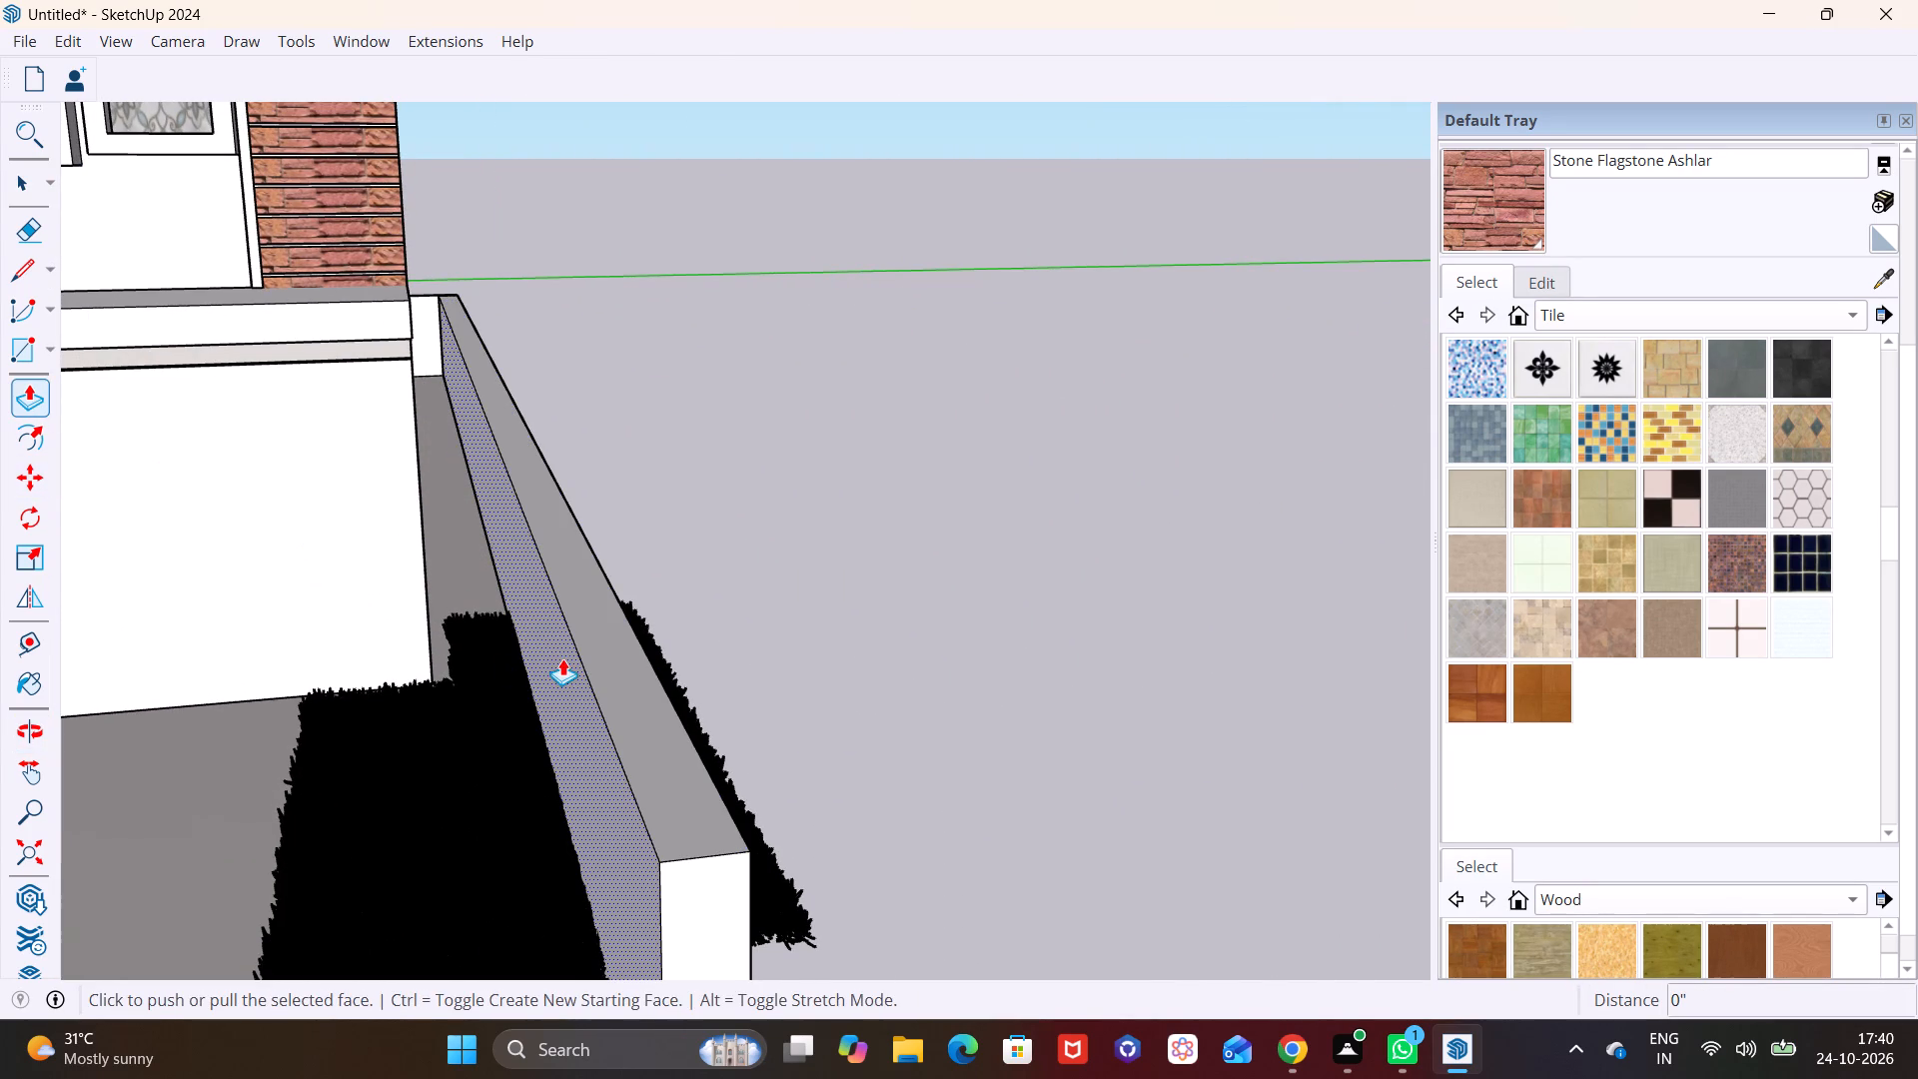
{"action": "left_click", "coordinate": [595, 656]}
{"action": "scroll", "coordinate": [591, 707], "scroll_direction": "down", "scroll_amount": 3}
Delete the overlapping dark grass patch that sticks out beyond the side boundary wall.
{"action": "key", "text": "space"}
{"action": "left_click", "coordinate": [528, 646]}
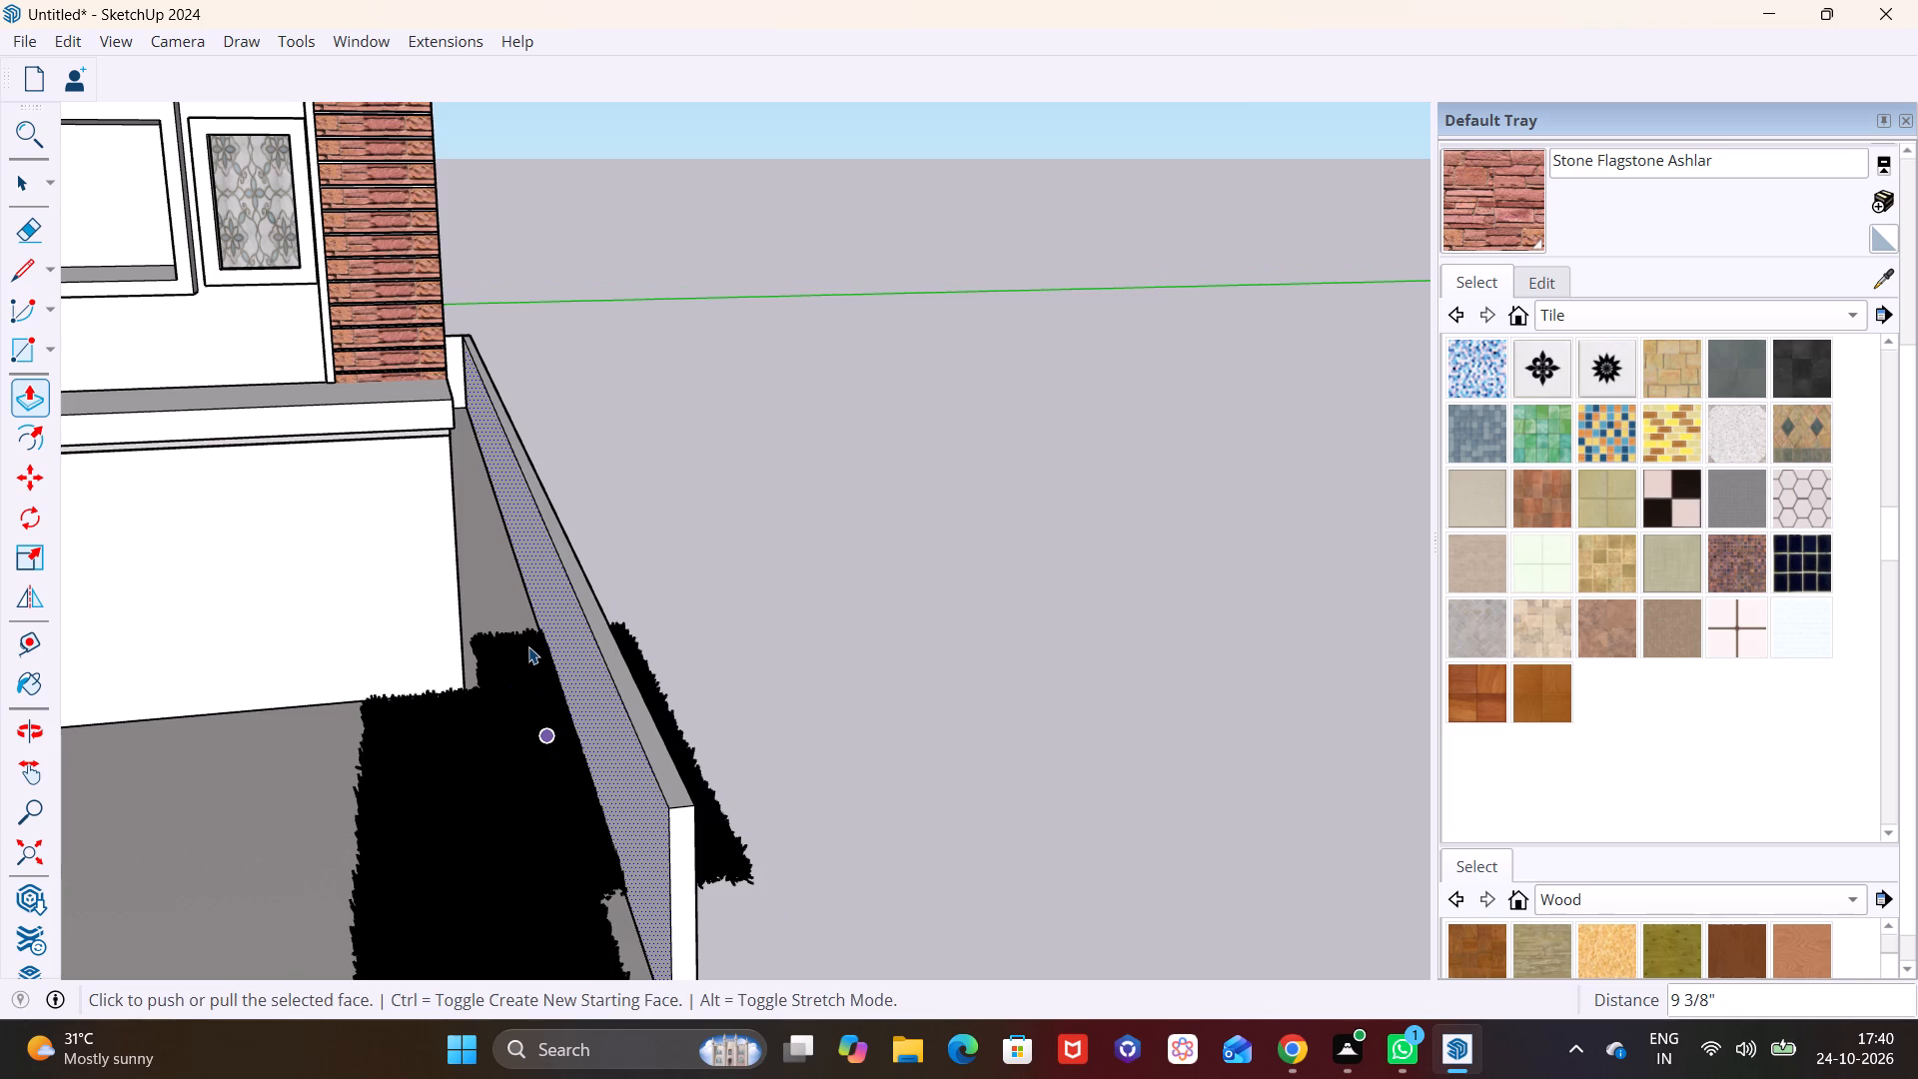
{"action": "key", "text": "Delete"}
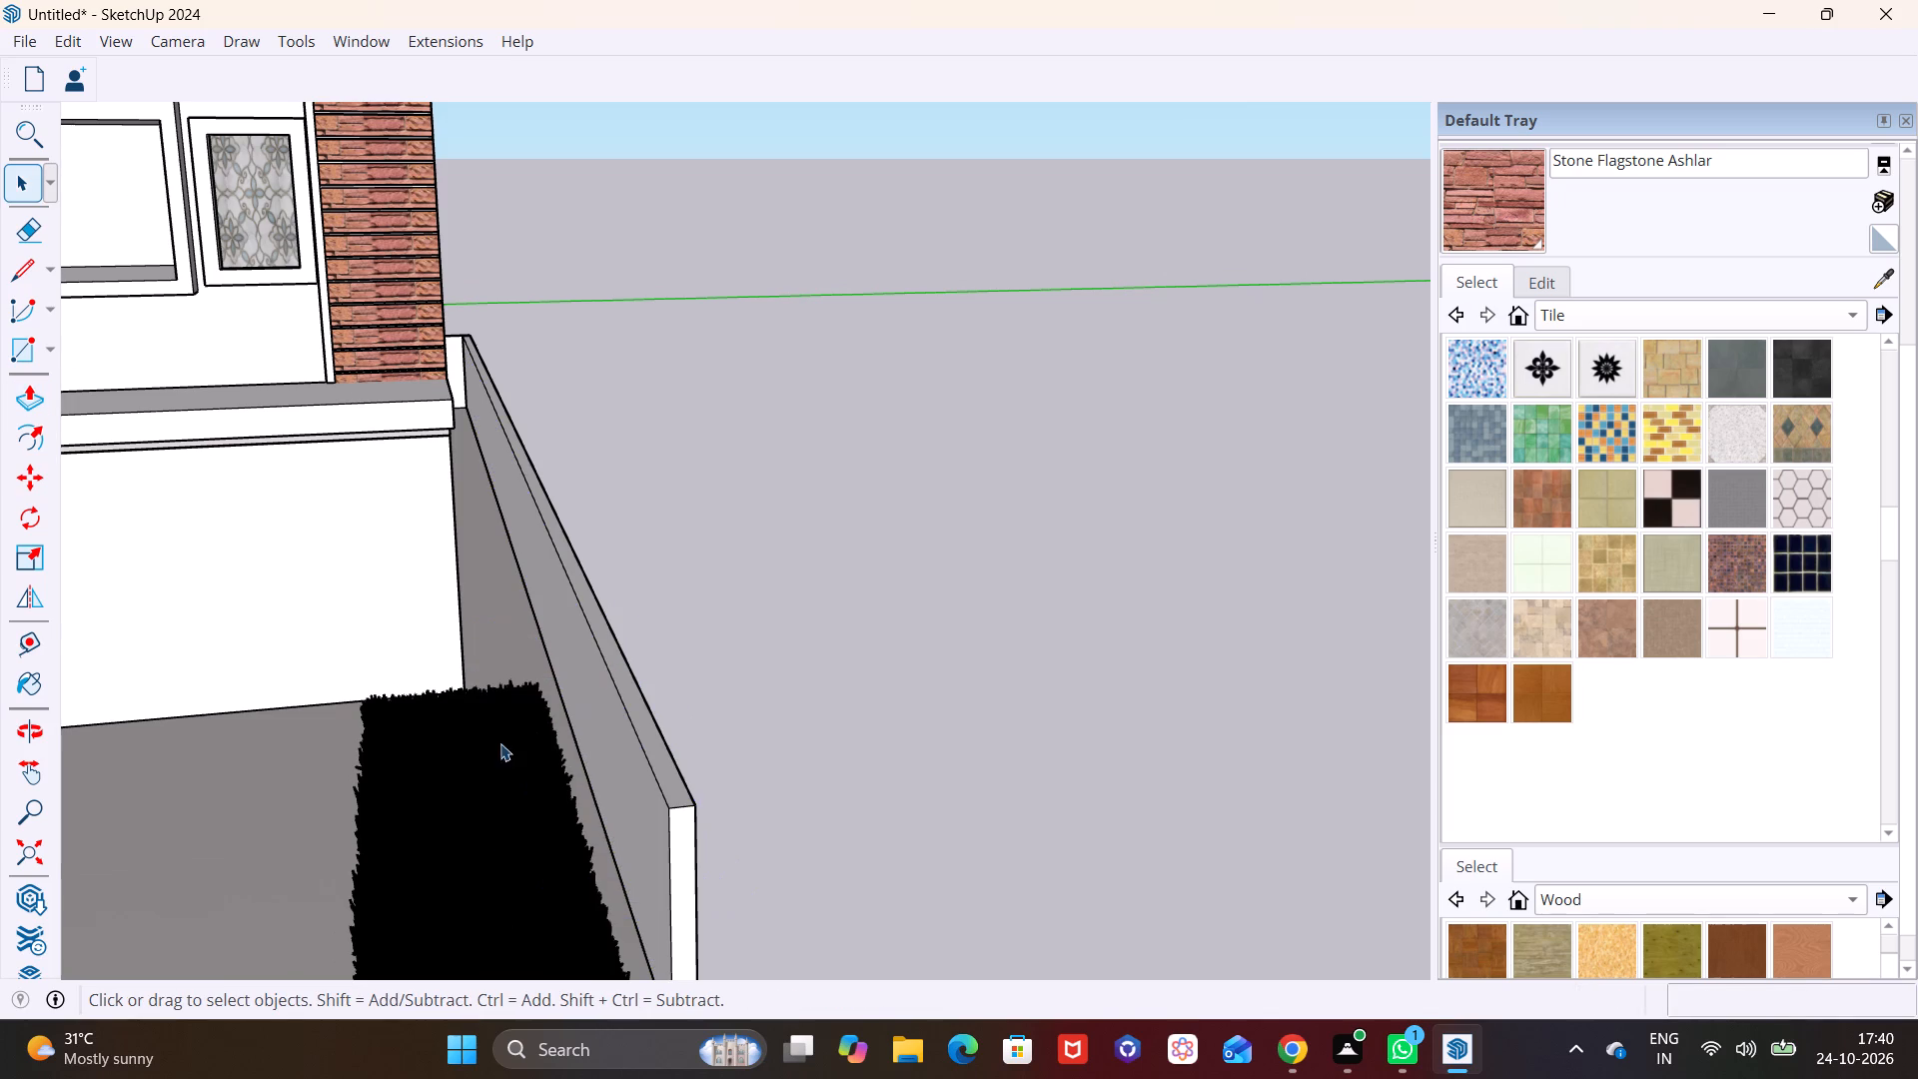
Examine the whole building, ground slab and boundary walls from the front corner.
{"action": "scroll", "coordinate": [496, 805], "scroll_direction": "down", "scroll_amount": 13}
{"action": "middle_click_drag", "start_coordinate": [542, 879], "coordinate": [808, 756]}
{"action": "scroll", "coordinate": [561, 818], "scroll_direction": "down", "scroll_amount": 4}
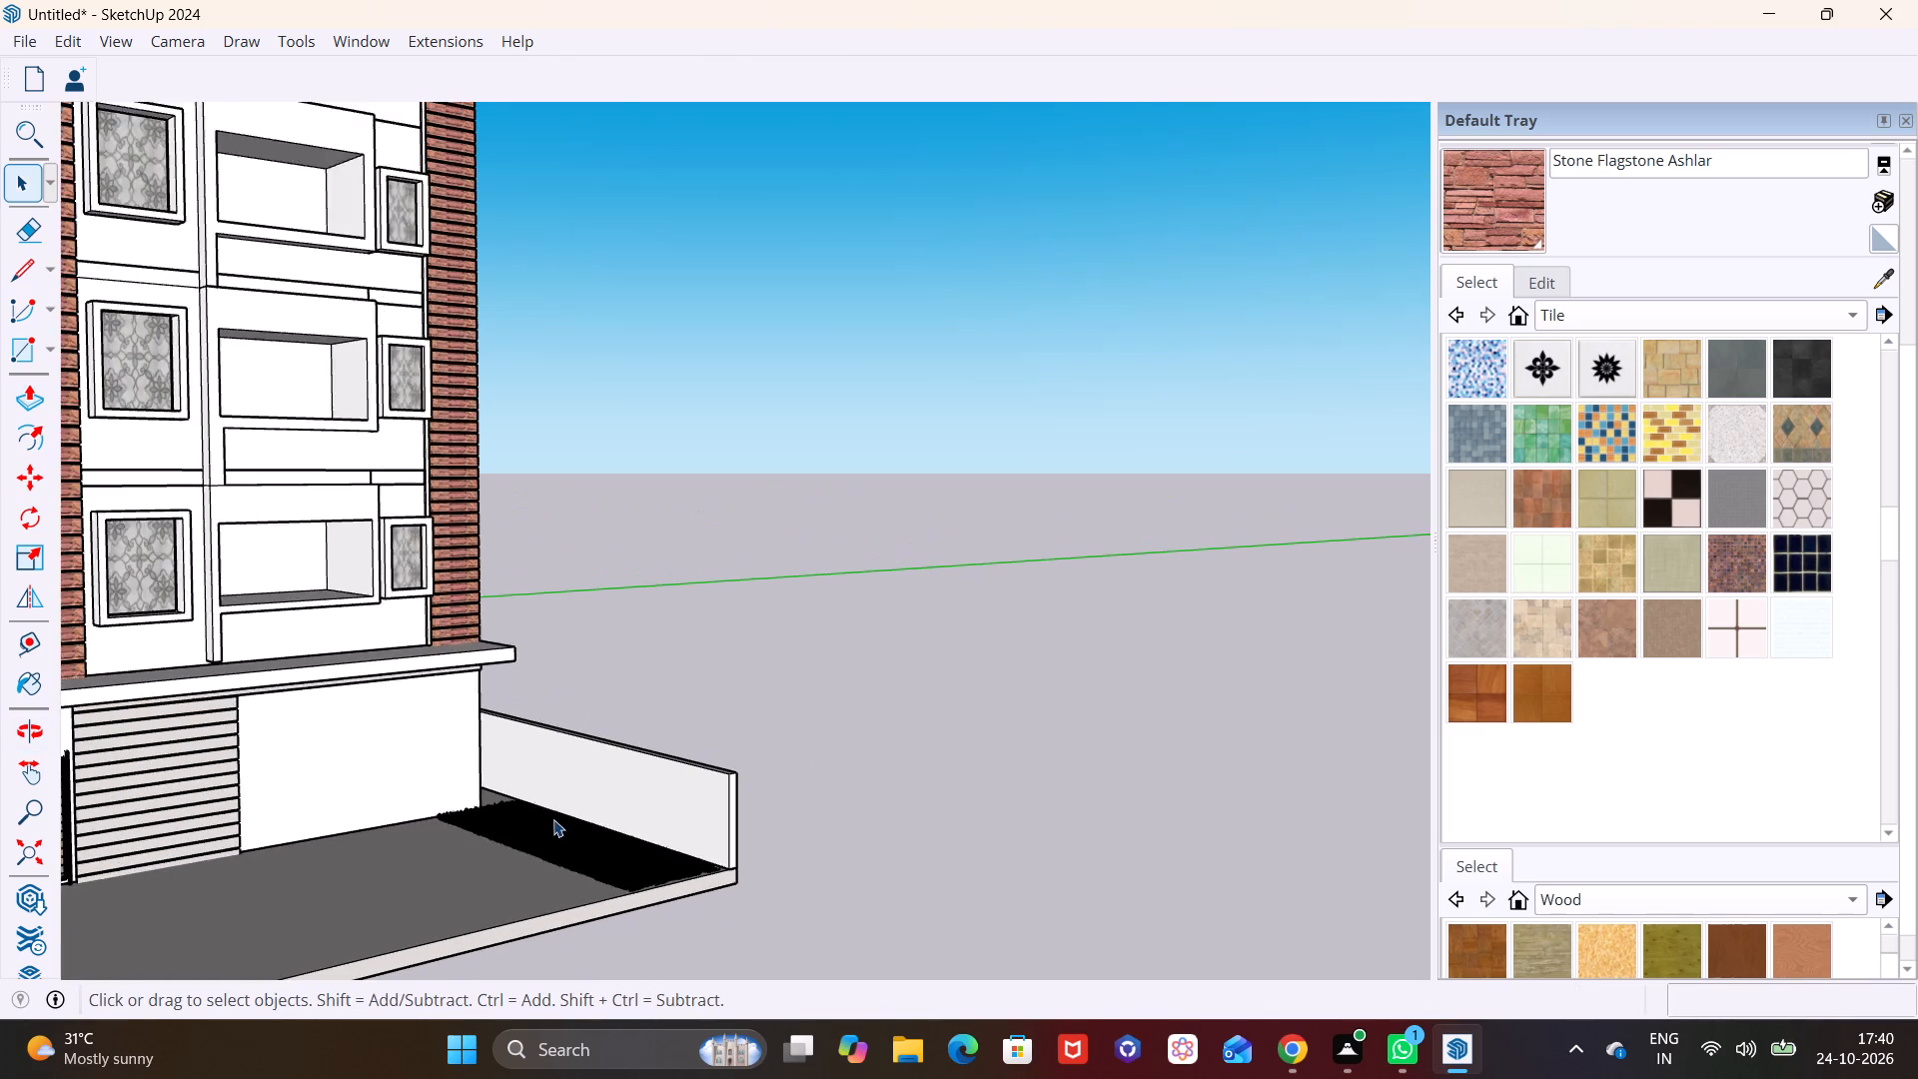
{"action": "scroll", "coordinate": [553, 819], "scroll_direction": "down", "scroll_amount": 2}
{"action": "middle_click_drag", "start_coordinate": [558, 862], "coordinate": [767, 723]}
{"action": "scroll", "coordinate": [435, 797], "scroll_direction": "down", "scroll_amount": 7}
{"action": "middle_click_drag", "start_coordinate": [342, 823], "coordinate": [609, 754], "text": "shift"}
{"action": "middle_click_drag", "start_coordinate": [554, 791], "coordinate": [482, 938]}
{"action": "scroll", "coordinate": [502, 682], "scroll_direction": "up", "scroll_amount": 5}
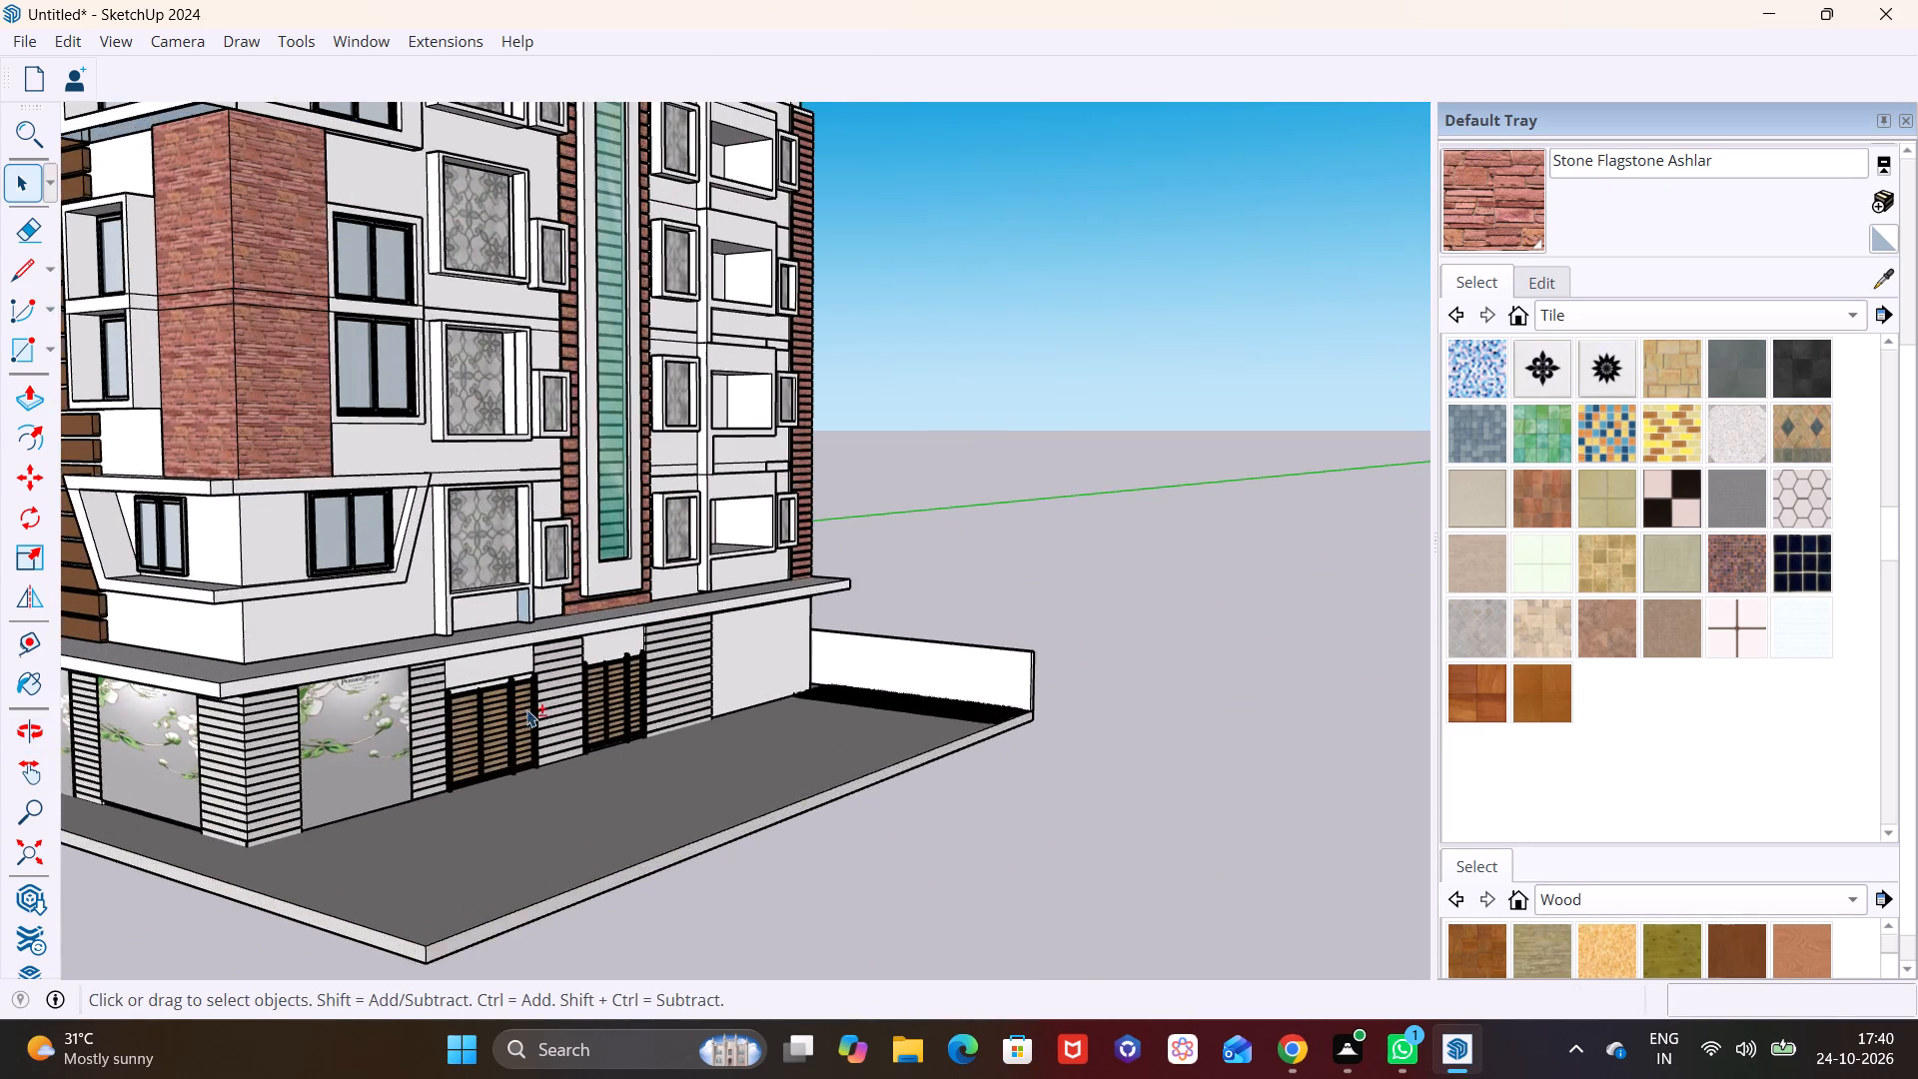
{"action": "middle_click_drag", "start_coordinate": [526, 709], "coordinate": [746, 802], "text": "shift"}
{"action": "scroll", "coordinate": [669, 779], "scroll_direction": "down", "scroll_amount": 2}
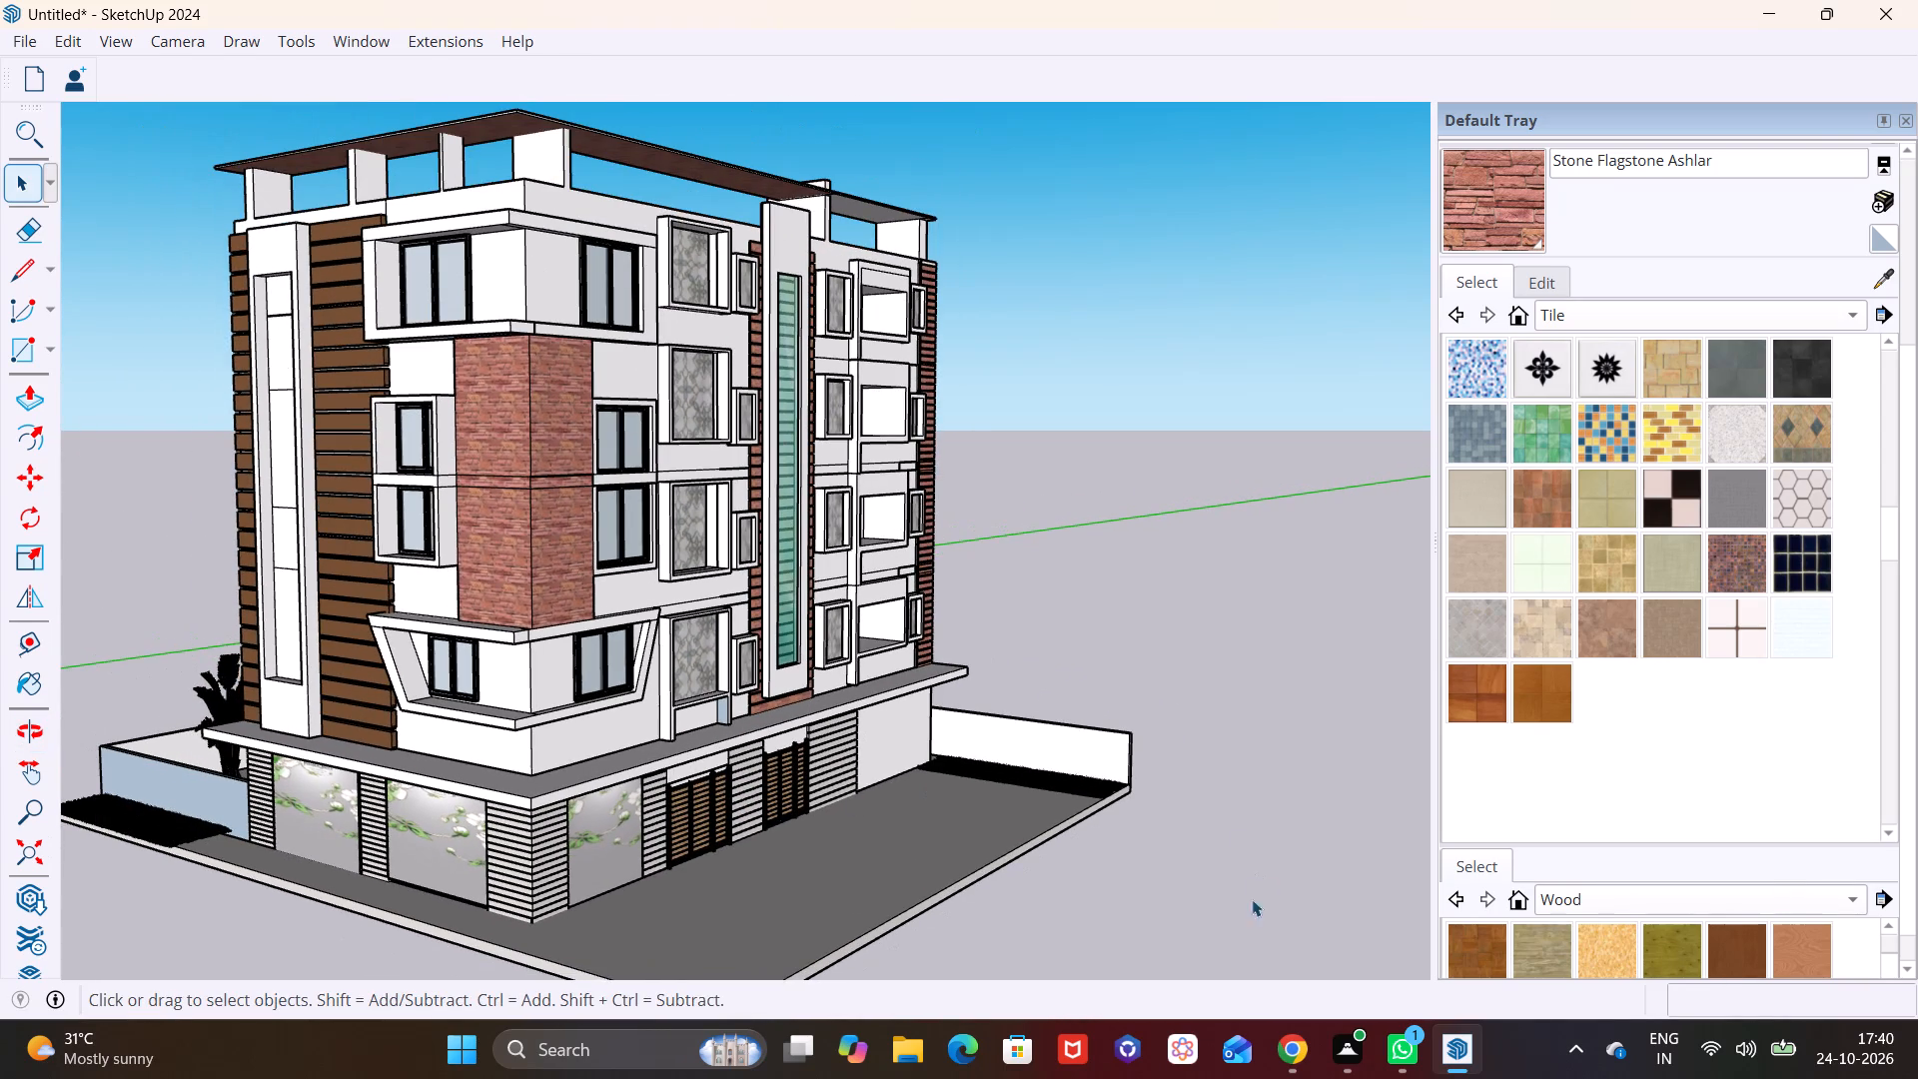
{"action": "middle_click_drag", "start_coordinate": [970, 853], "coordinate": [919, 774]}
{"action": "scroll", "coordinate": [919, 774], "scroll_direction": "down", "scroll_amount": 1}
{"action": "scroll", "coordinate": [915, 773], "scroll_direction": "up", "scroll_amount": 2}
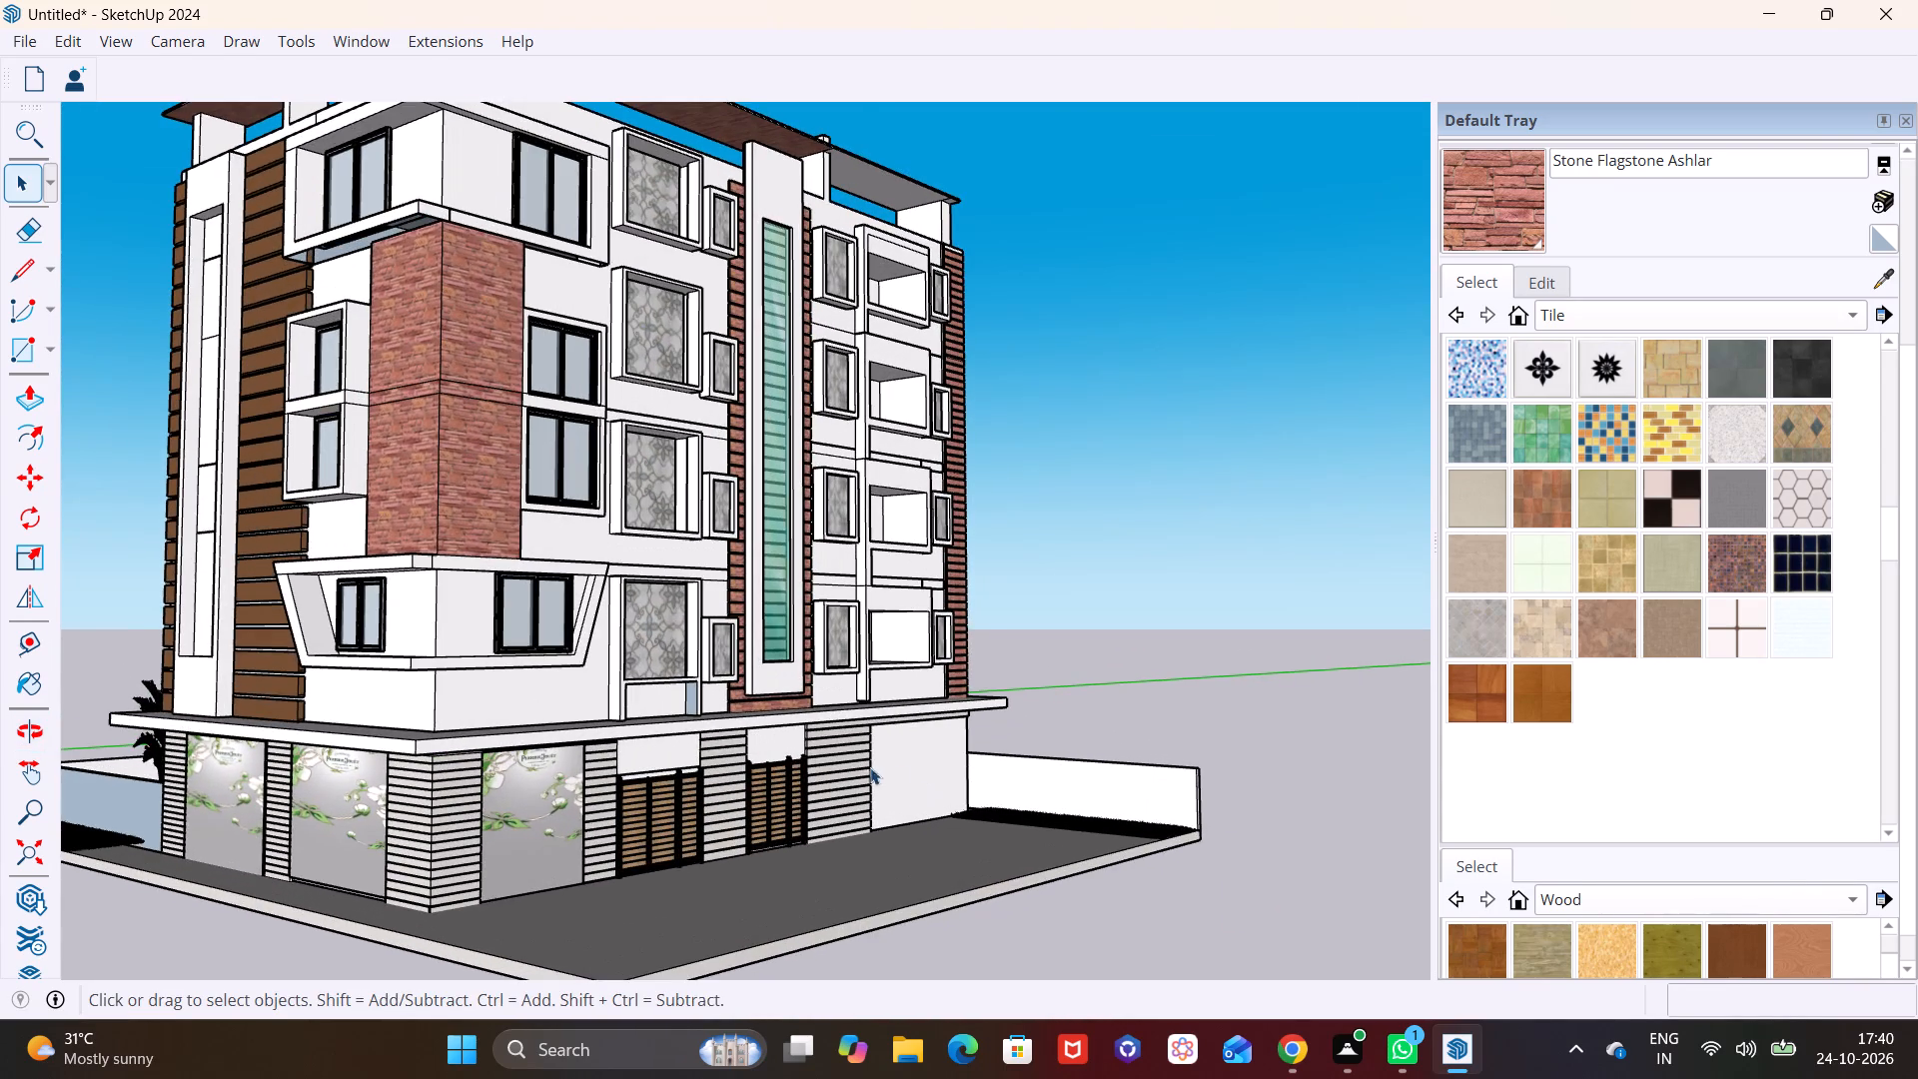
Extend the underside of the white frame around the tall teal glass panel down 1' 5 1/16" to the ground-floor canopy.
{"action": "scroll", "coordinate": [859, 759], "scroll_direction": "up", "scroll_amount": 2}
{"action": "middle_click_drag", "start_coordinate": [821, 744], "coordinate": [807, 820]}
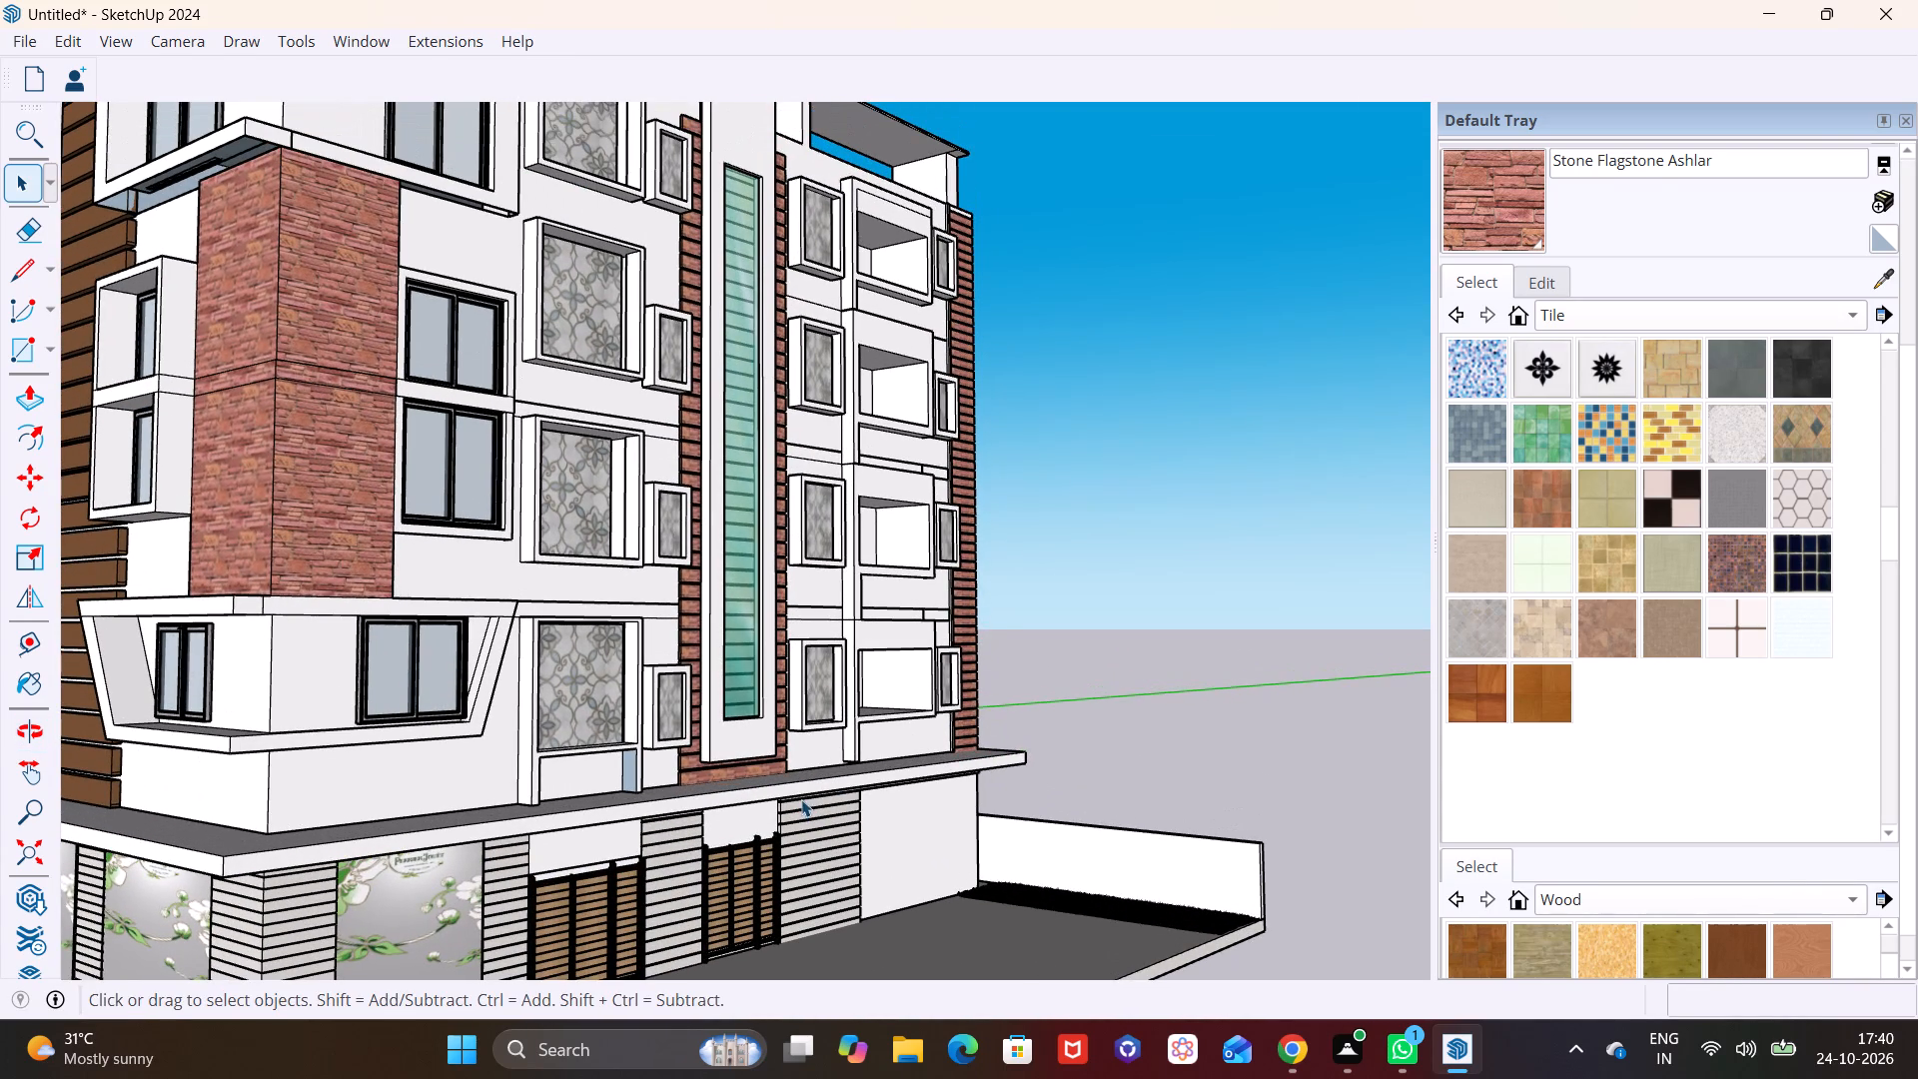
{"action": "middle_click_drag", "start_coordinate": [803, 735], "coordinate": [777, 700], "text": "shift"}
{"action": "scroll", "coordinate": [761, 749], "scroll_direction": "up", "scroll_amount": 2}
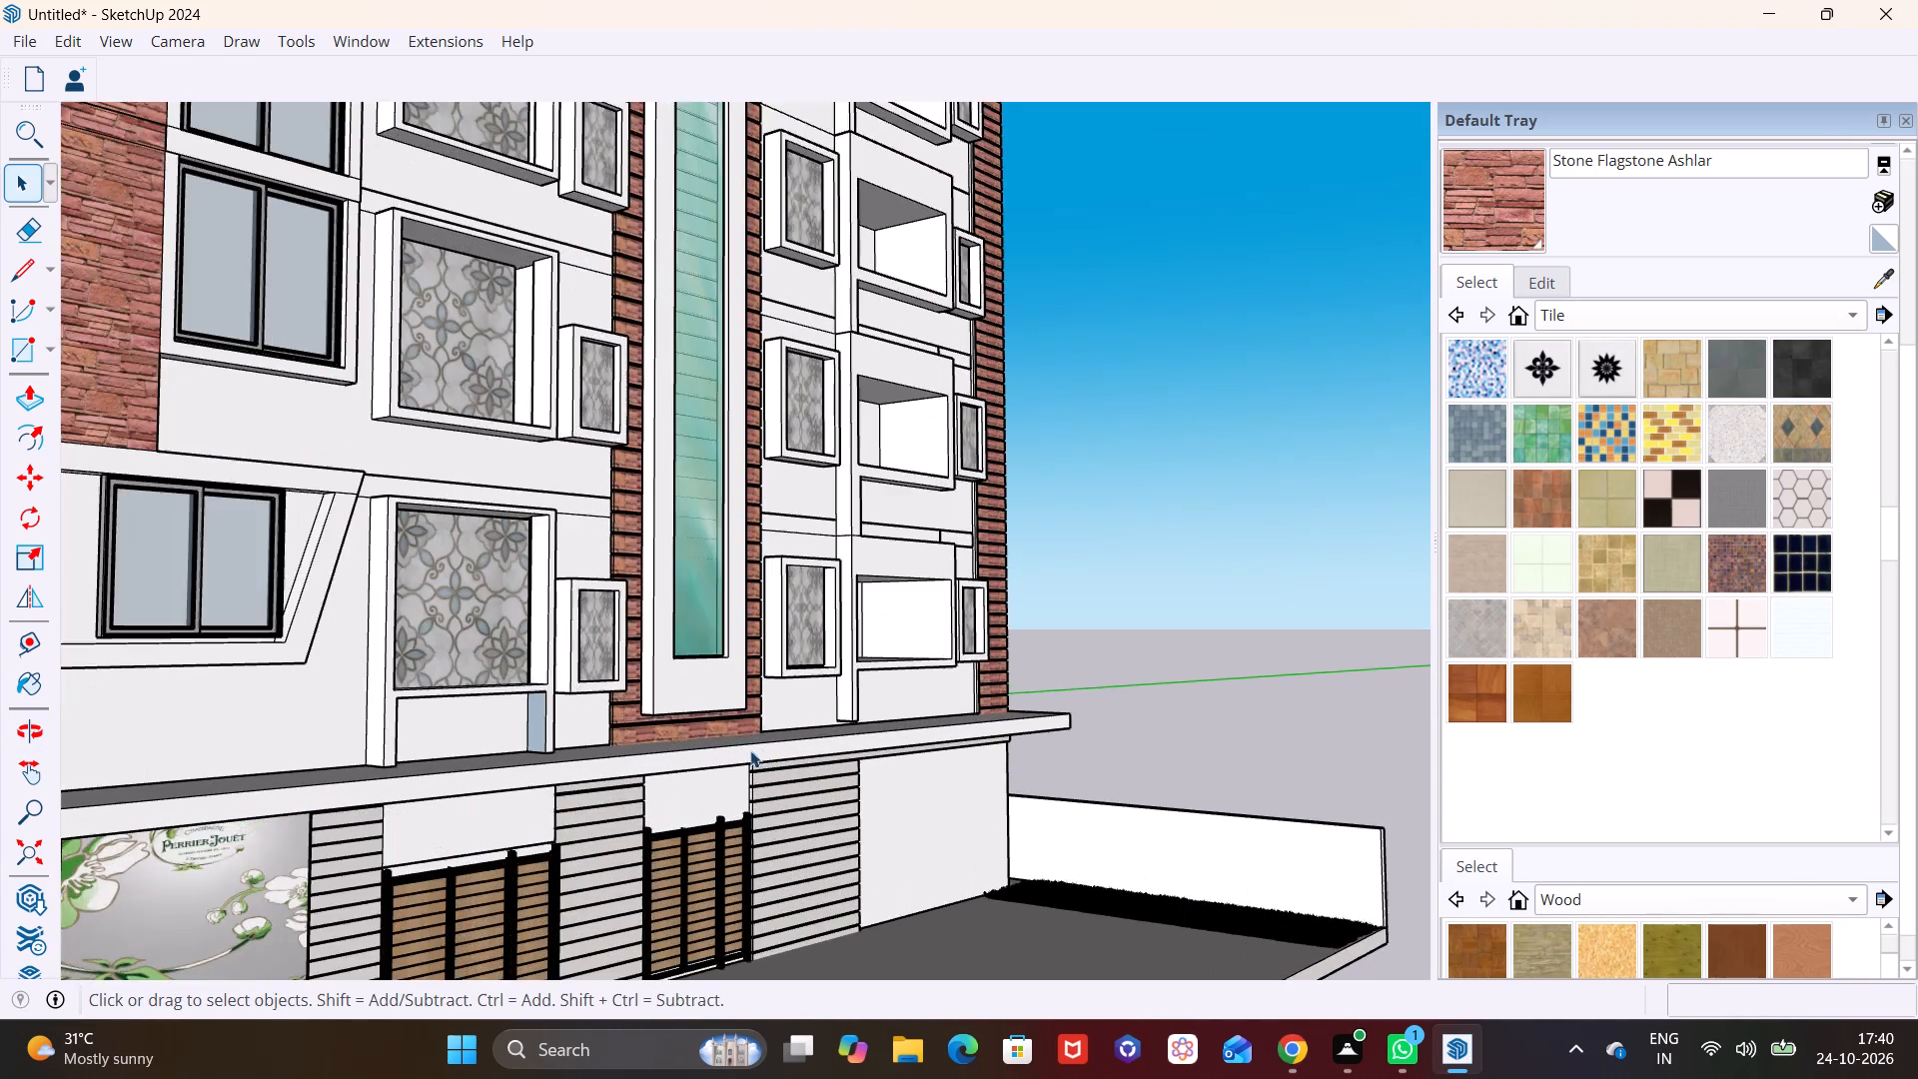
{"action": "scroll", "coordinate": [750, 750], "scroll_direction": "up", "scroll_amount": 3}
{"action": "middle_click_drag", "start_coordinate": [704, 686], "coordinate": [669, 603]}
{"action": "scroll", "coordinate": [702, 707], "scroll_direction": "up", "scroll_amount": 11}
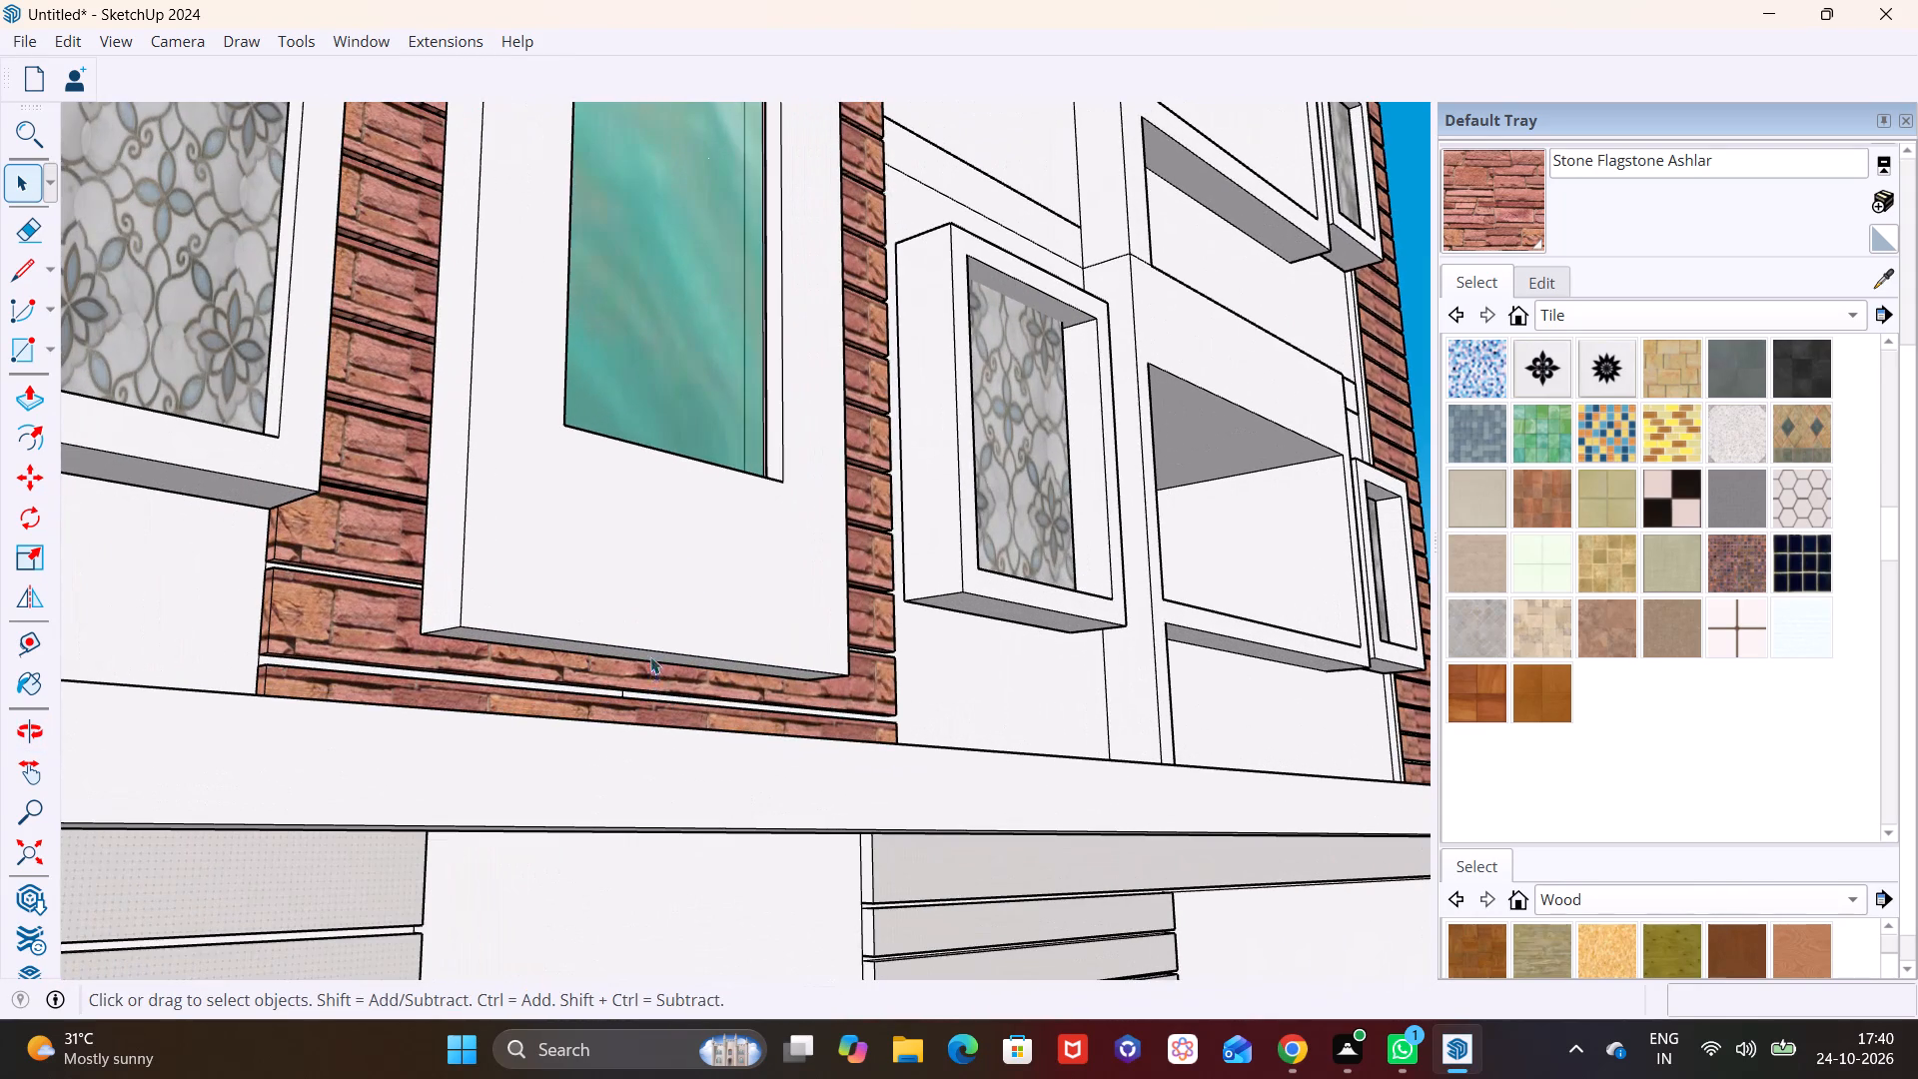
{"action": "left_click", "coordinate": [650, 656]}
{"action": "left_click", "coordinate": [6, 391]}
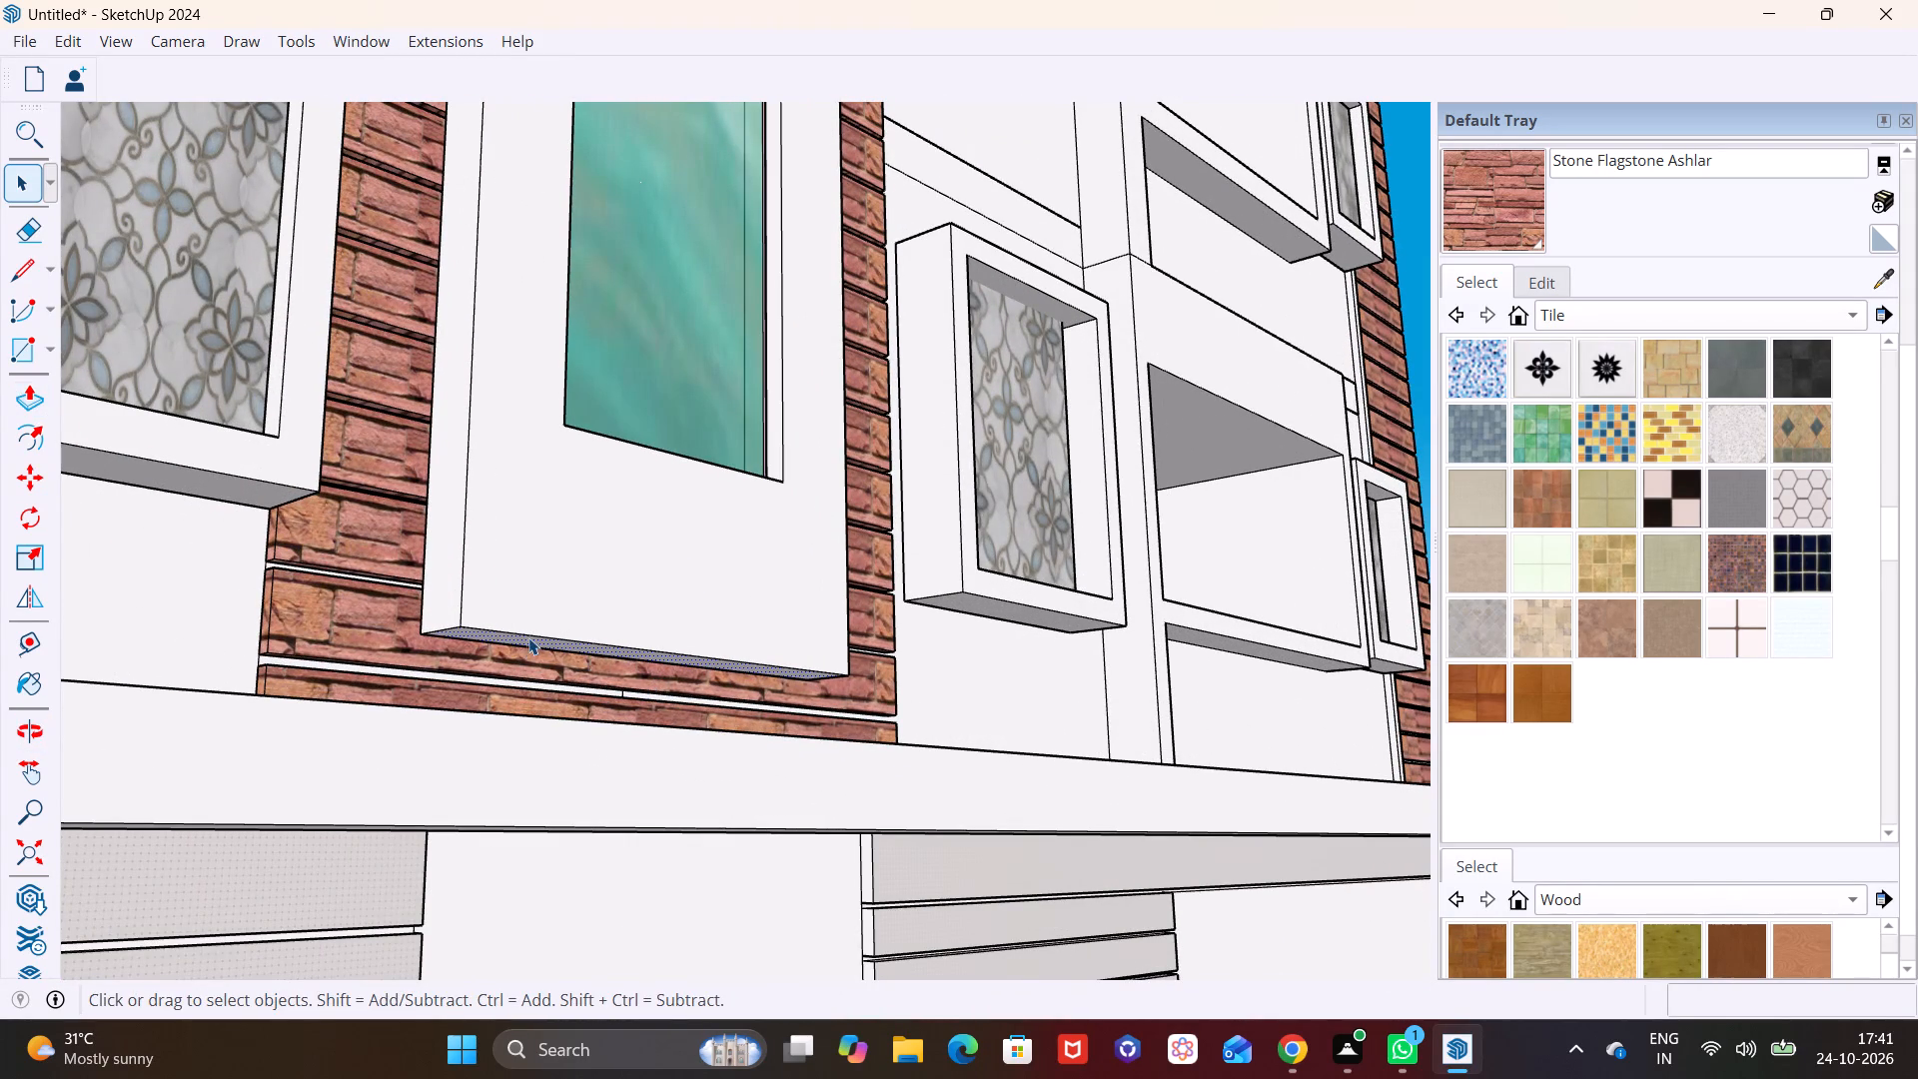
{"action": "left_click", "coordinate": [528, 637]}
{"action": "left_click", "coordinate": [513, 641]}
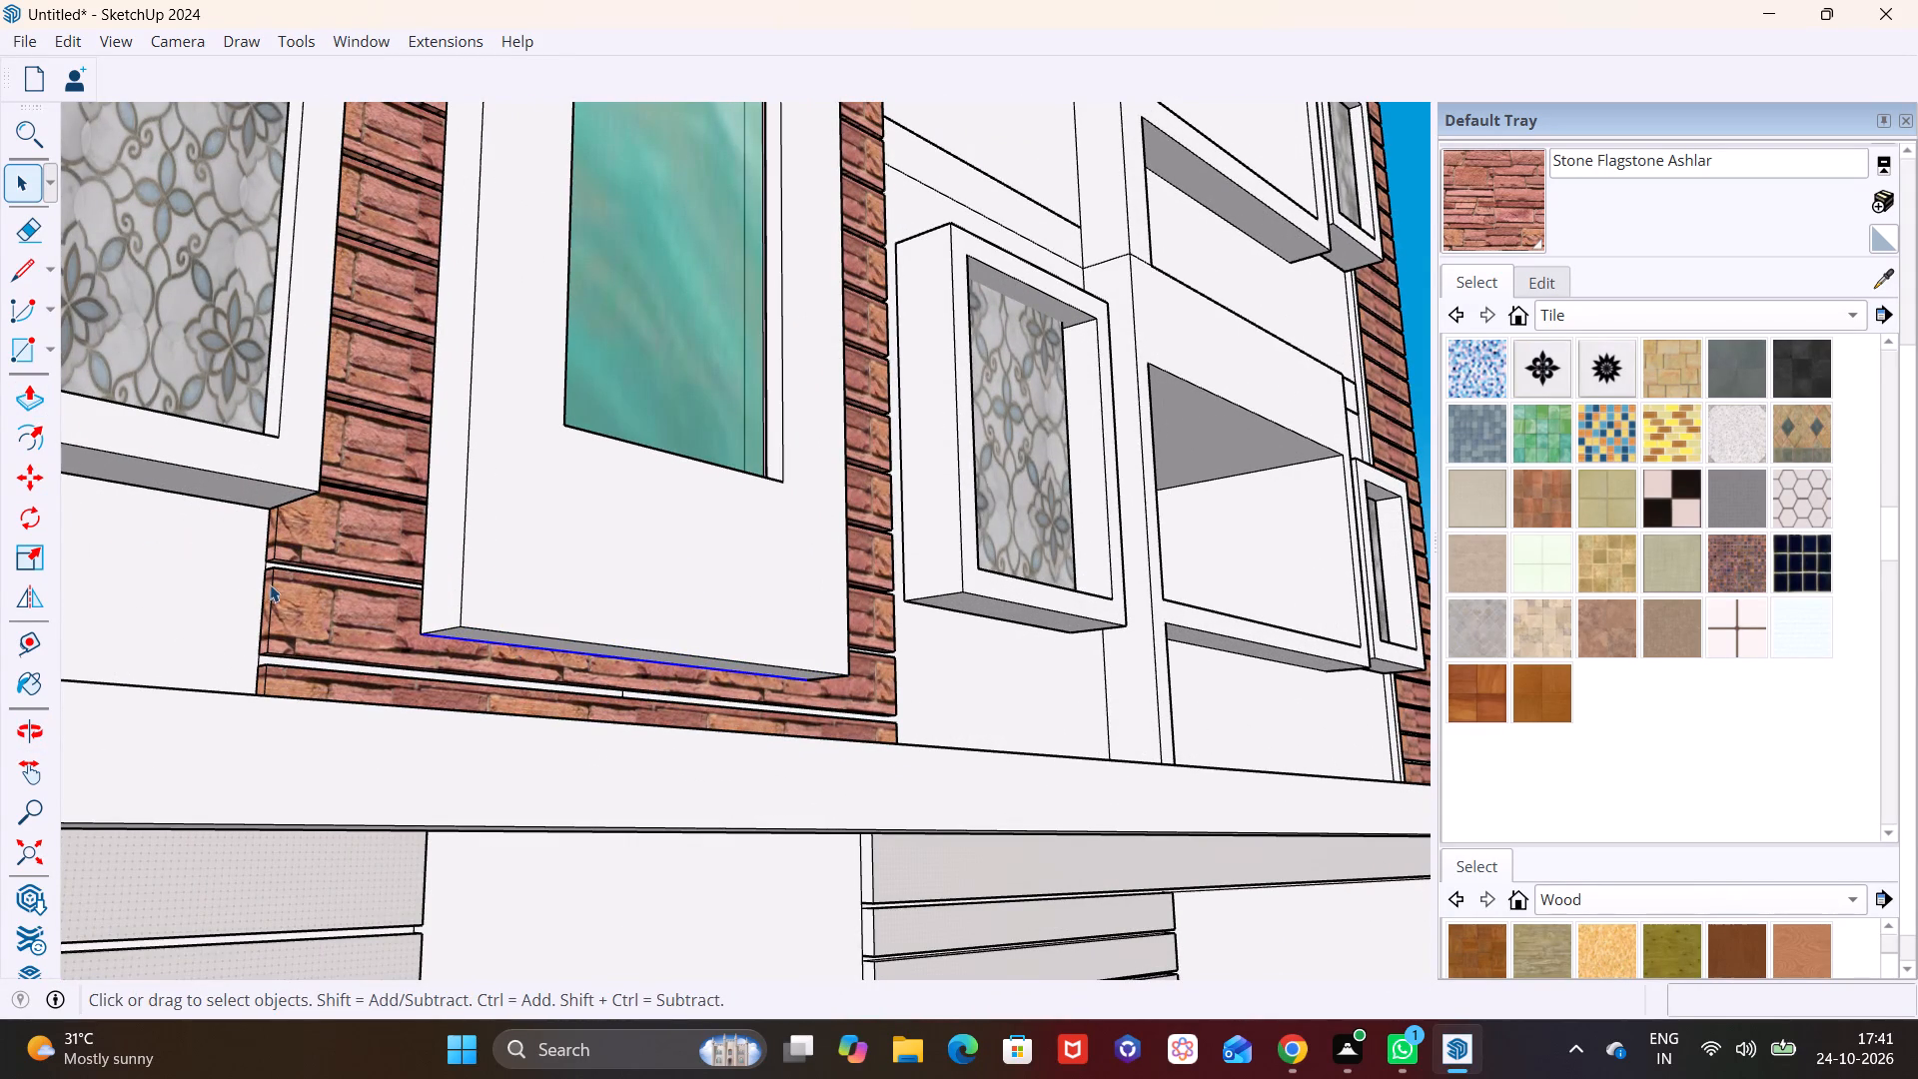
{"action": "scroll", "coordinate": [497, 639], "scroll_direction": "up", "scroll_amount": 4}
{"action": "left_click", "coordinate": [493, 634]}
{"action": "left_click", "coordinate": [44, 403]}
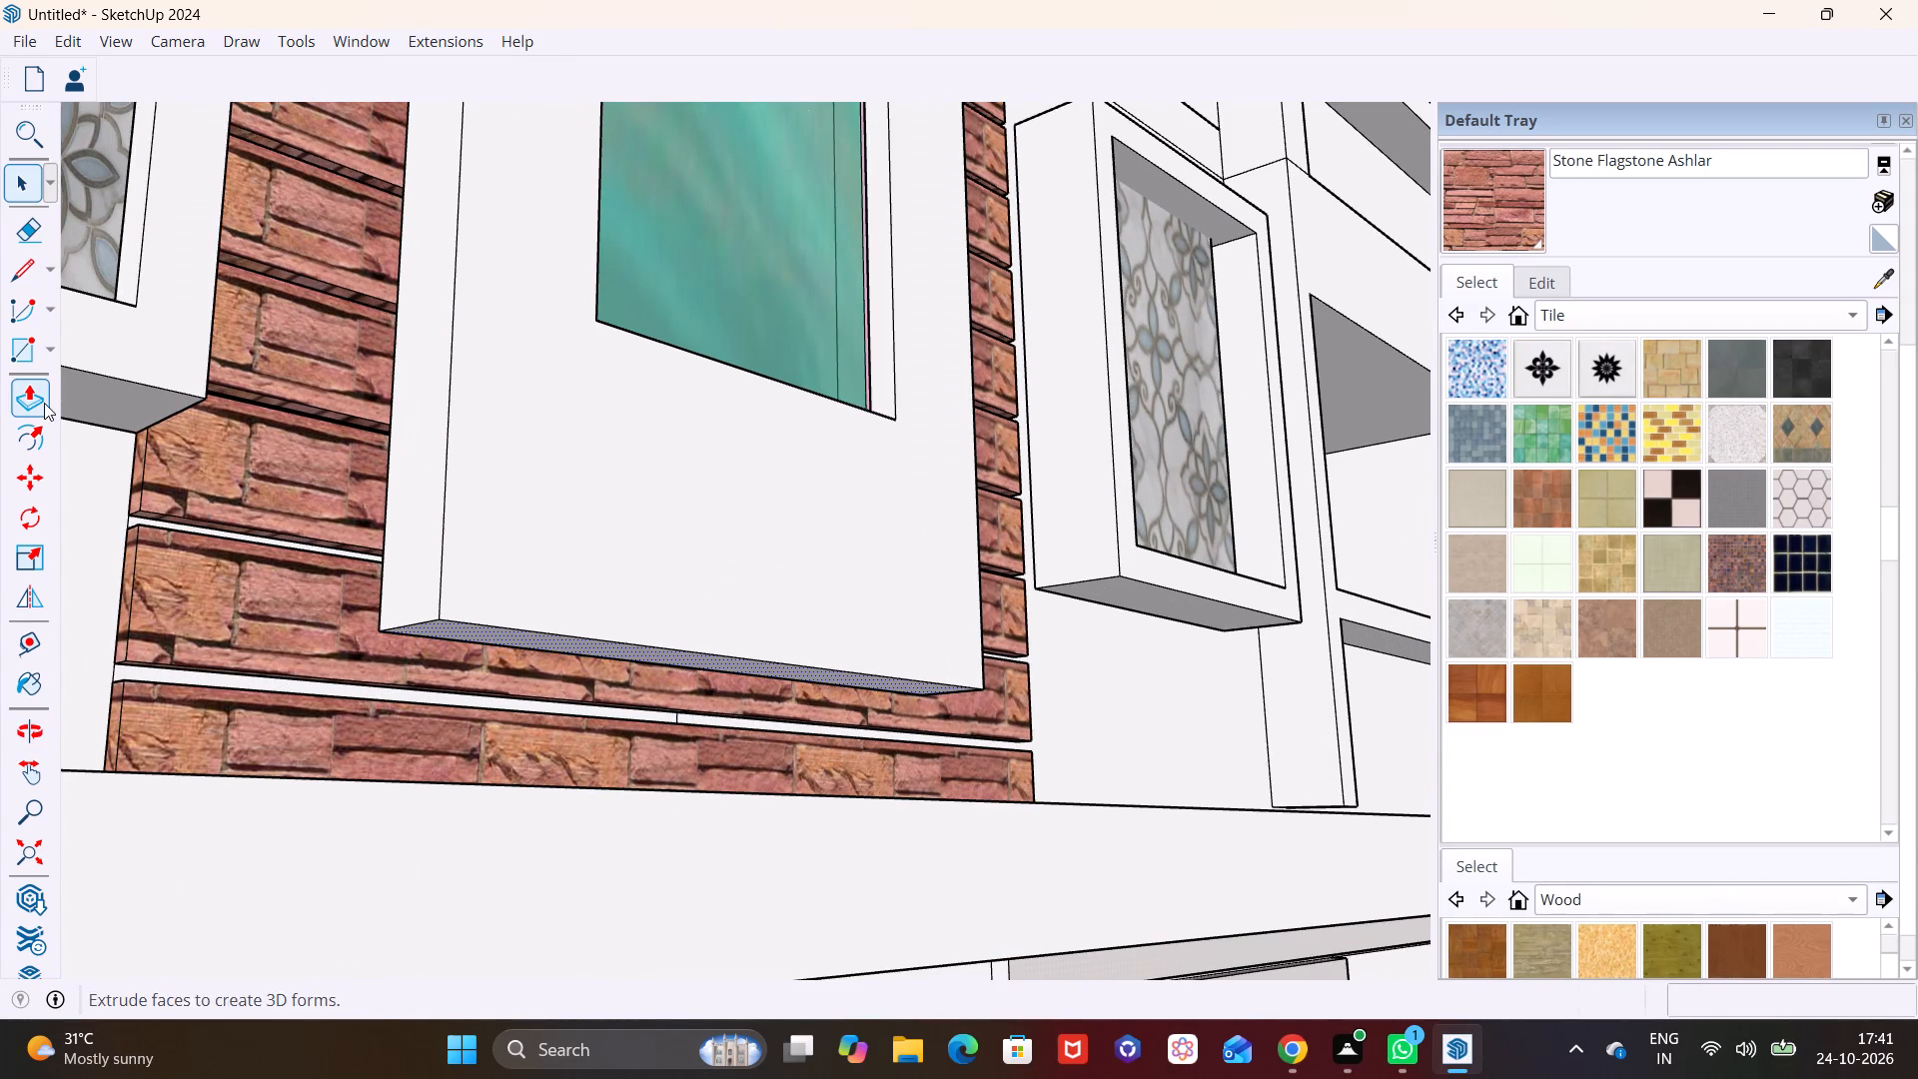
{"action": "left_click", "coordinate": [471, 624]}
{"action": "left_click", "coordinate": [465, 805]}
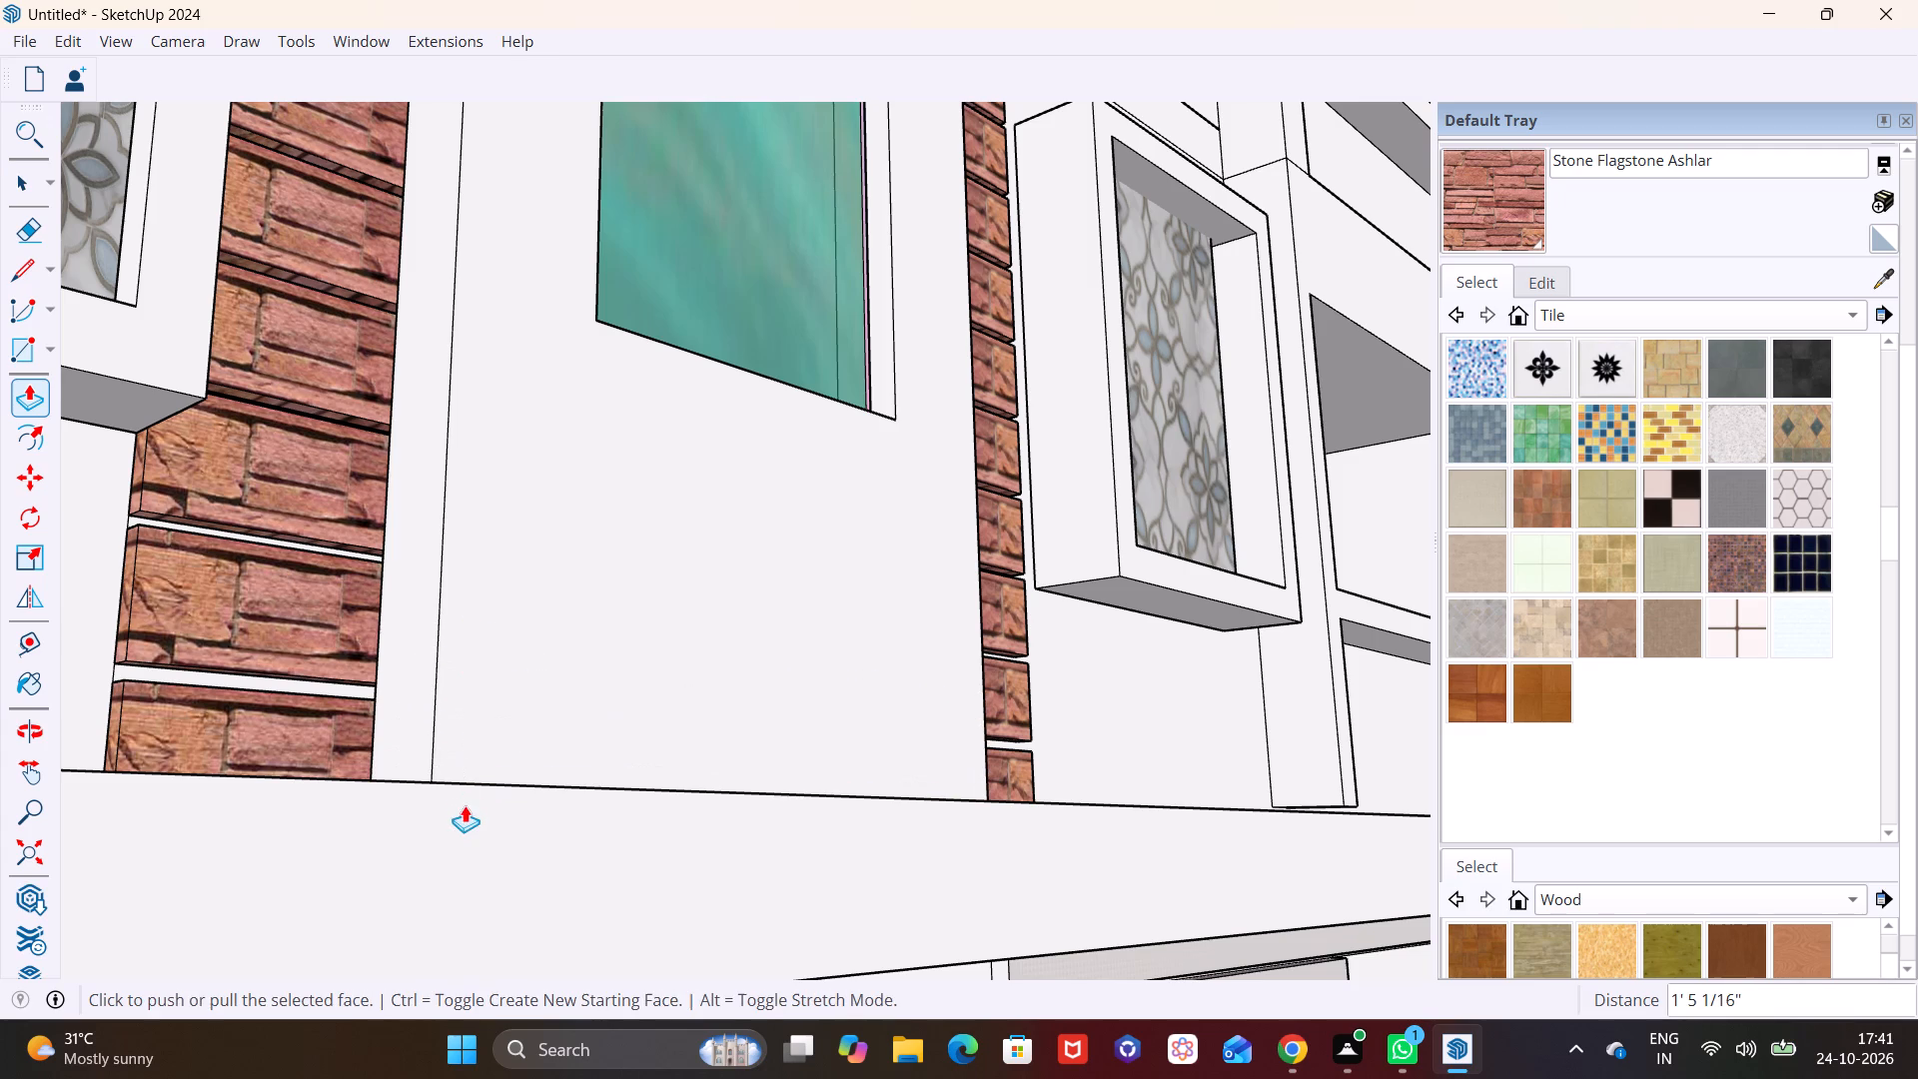
Examine the extended glass-panel frame, adjoining façade and side yard from close up and from a distance.
{"action": "scroll", "coordinate": [460, 721], "scroll_direction": "down", "scroll_amount": 12}
{"action": "middle_click_drag", "start_coordinate": [498, 719], "coordinate": [447, 951]}
{"action": "scroll", "coordinate": [500, 804], "scroll_direction": "down", "scroll_amount": 5}
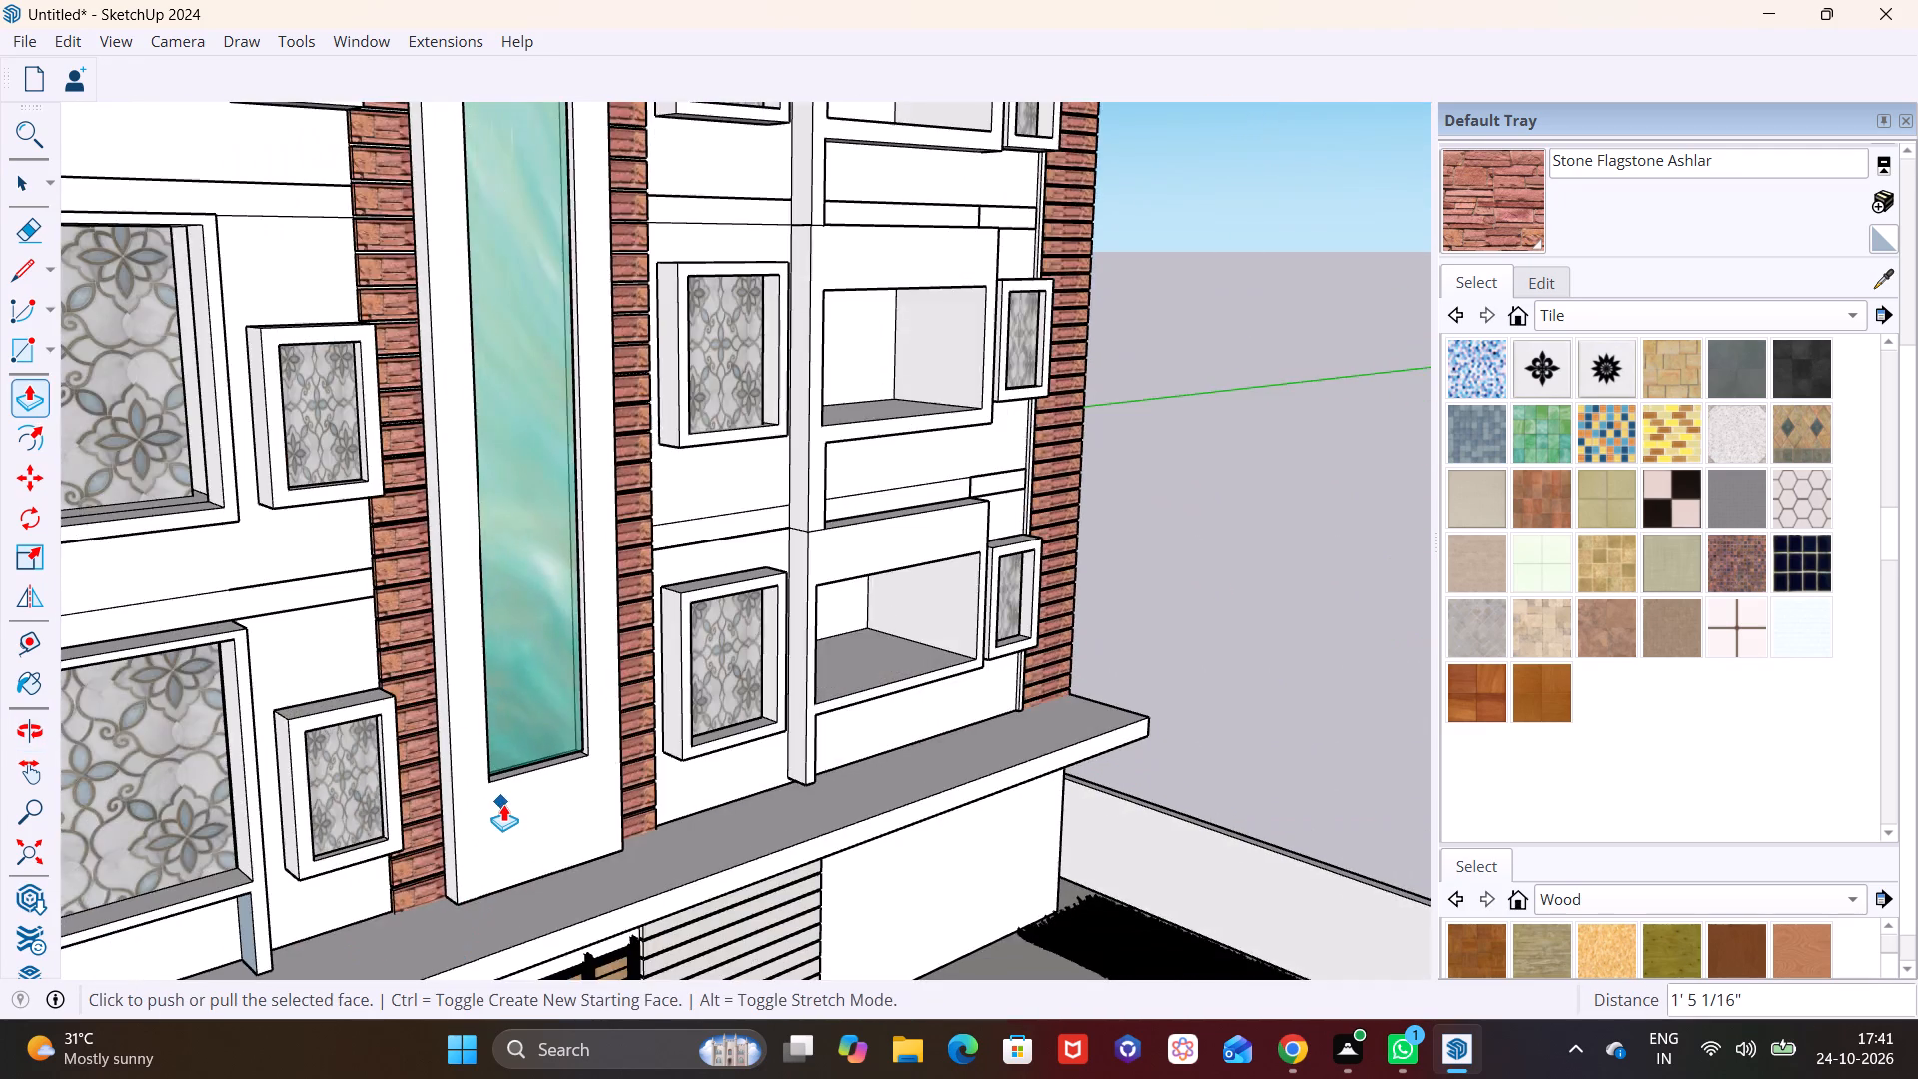
{"action": "scroll", "coordinate": [503, 804], "scroll_direction": "down", "scroll_amount": 6}
{"action": "middle_click_drag", "start_coordinate": [509, 804], "coordinate": [502, 583]}
{"action": "scroll", "coordinate": [516, 613], "scroll_direction": "up", "scroll_amount": 3}
{"action": "key", "text": "space"}
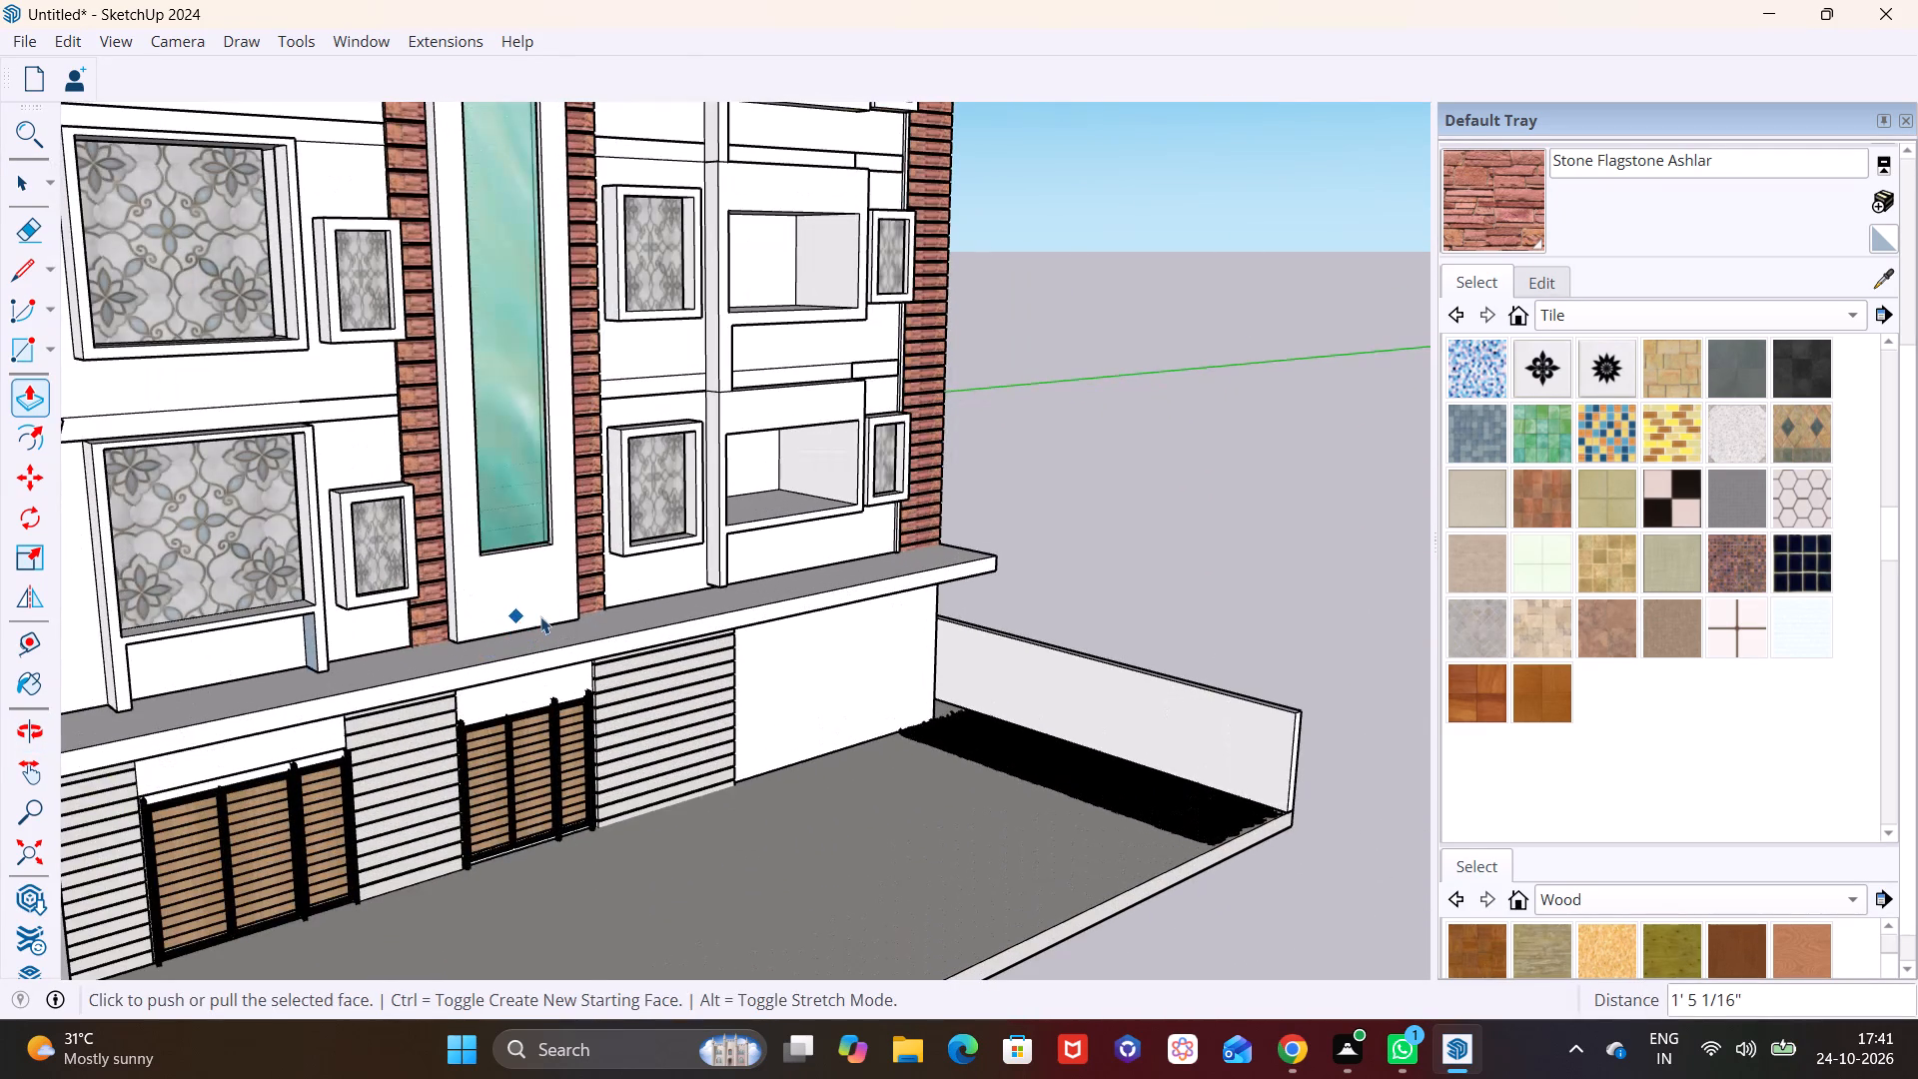
{"action": "left_click", "coordinate": [1036, 538]}
{"action": "scroll", "coordinate": [672, 627], "scroll_direction": "up", "scroll_amount": 1}
{"action": "middle_click_drag", "start_coordinate": [672, 627], "coordinate": [843, 520]}
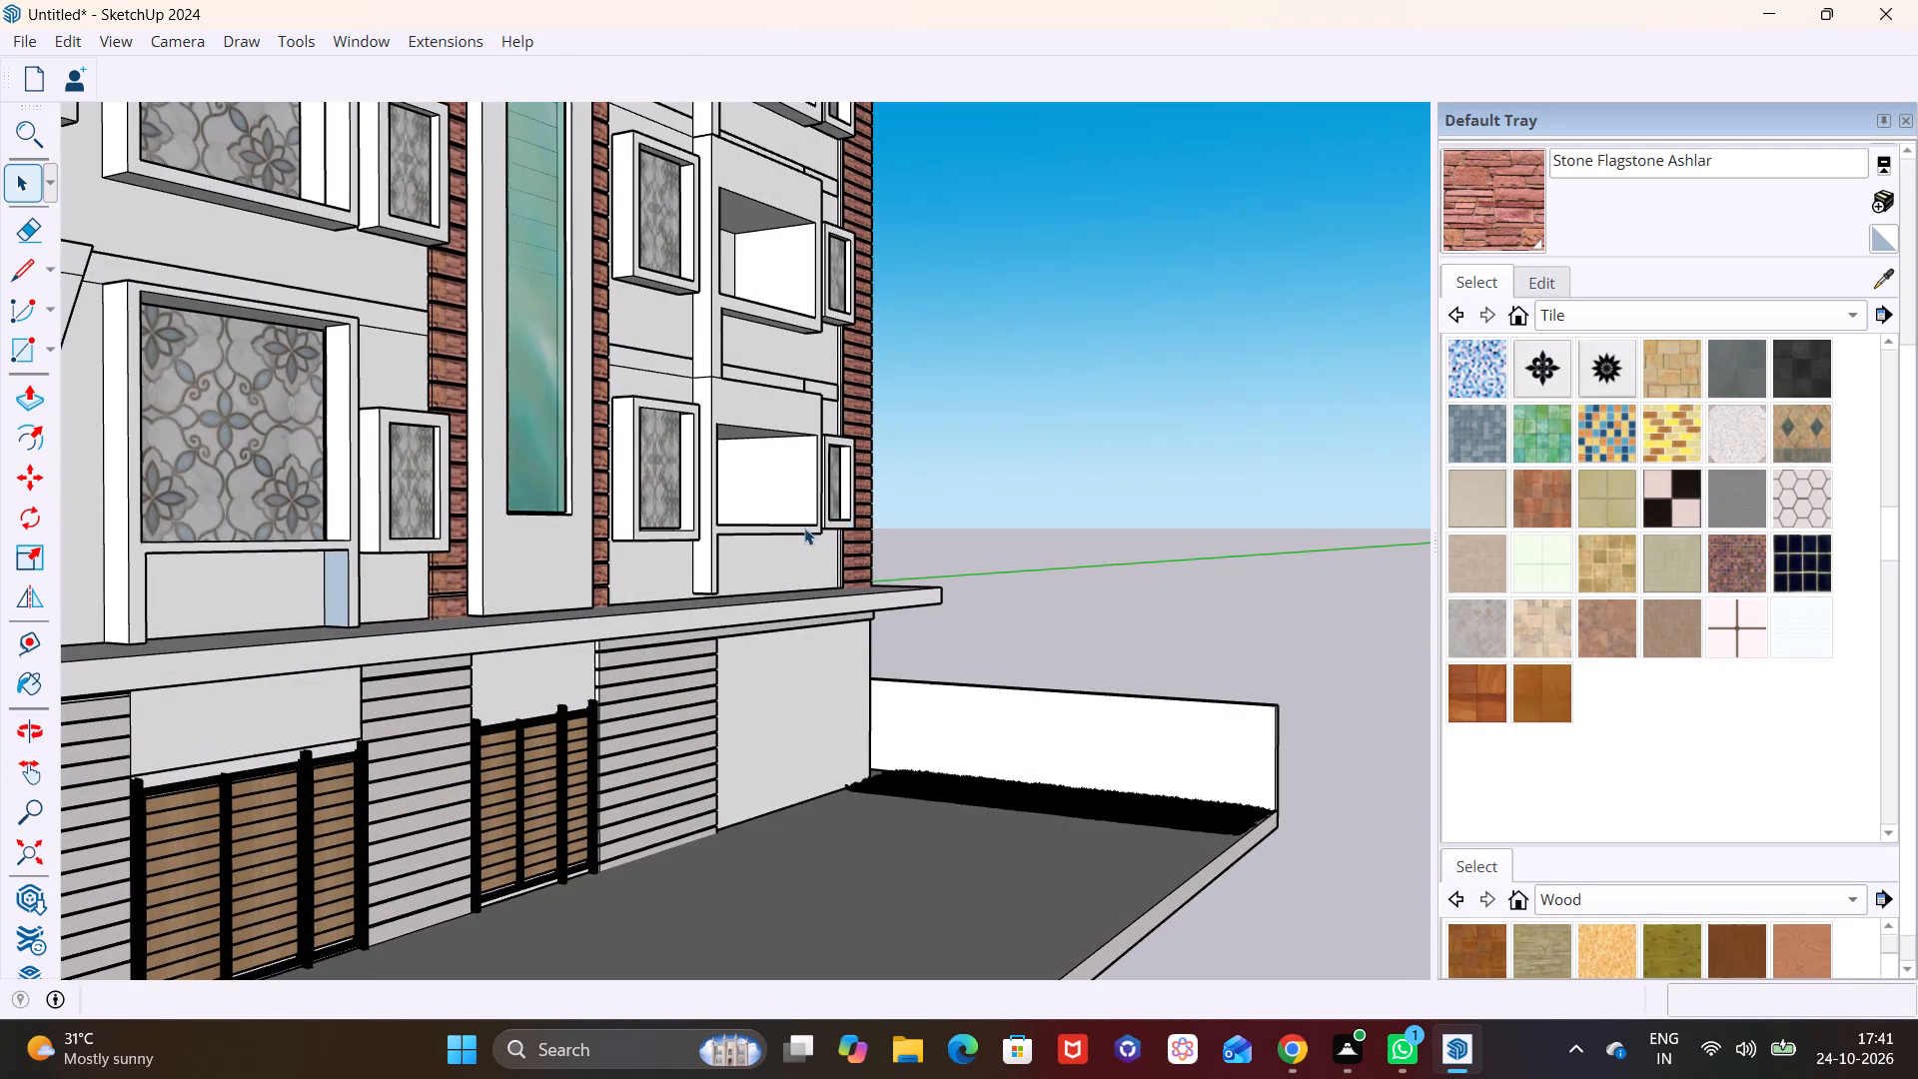
{"action": "scroll", "coordinate": [803, 530], "scroll_direction": "up", "scroll_amount": 2}
{"action": "middle_click_drag", "start_coordinate": [677, 582], "coordinate": [535, 632]}
{"action": "scroll", "coordinate": [764, 533], "scroll_direction": "down", "scroll_amount": 5}
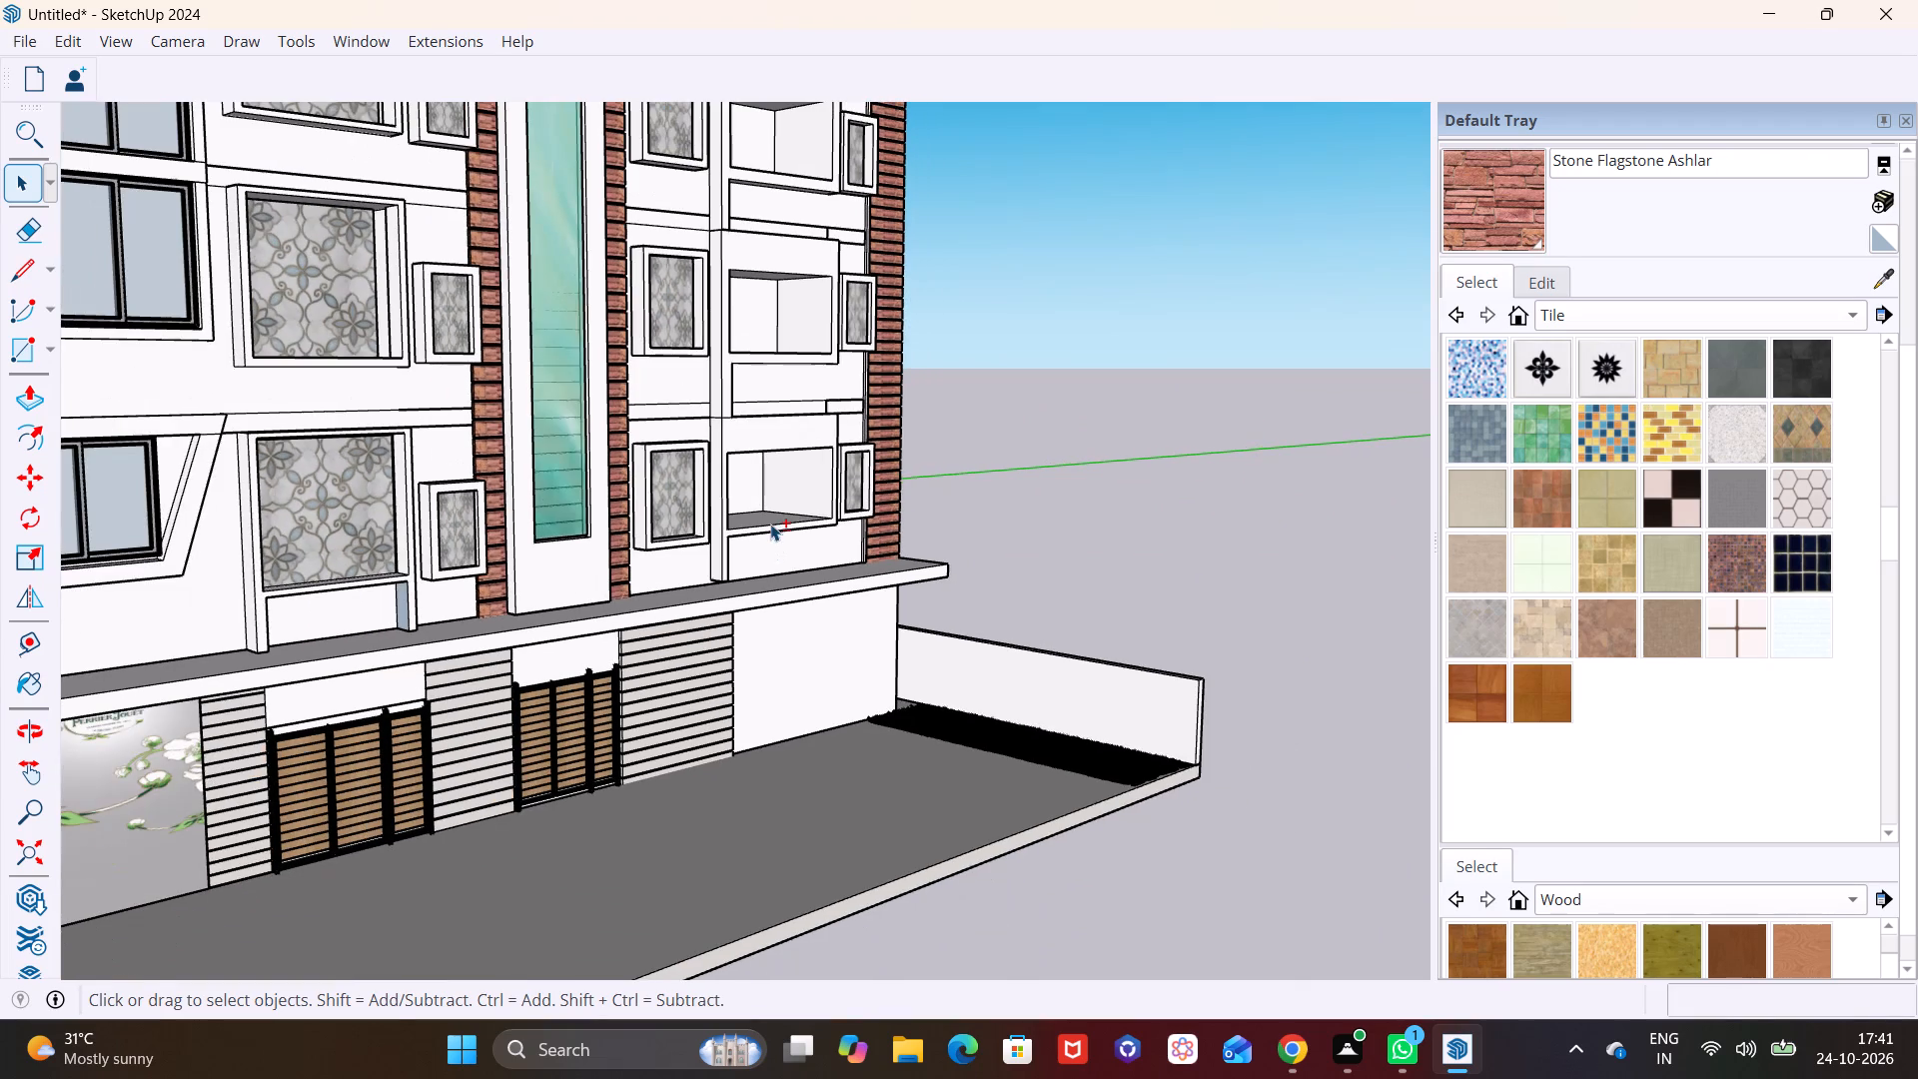
{"action": "middle_click_drag", "start_coordinate": [770, 524], "coordinate": [575, 534], "text": "shift"}
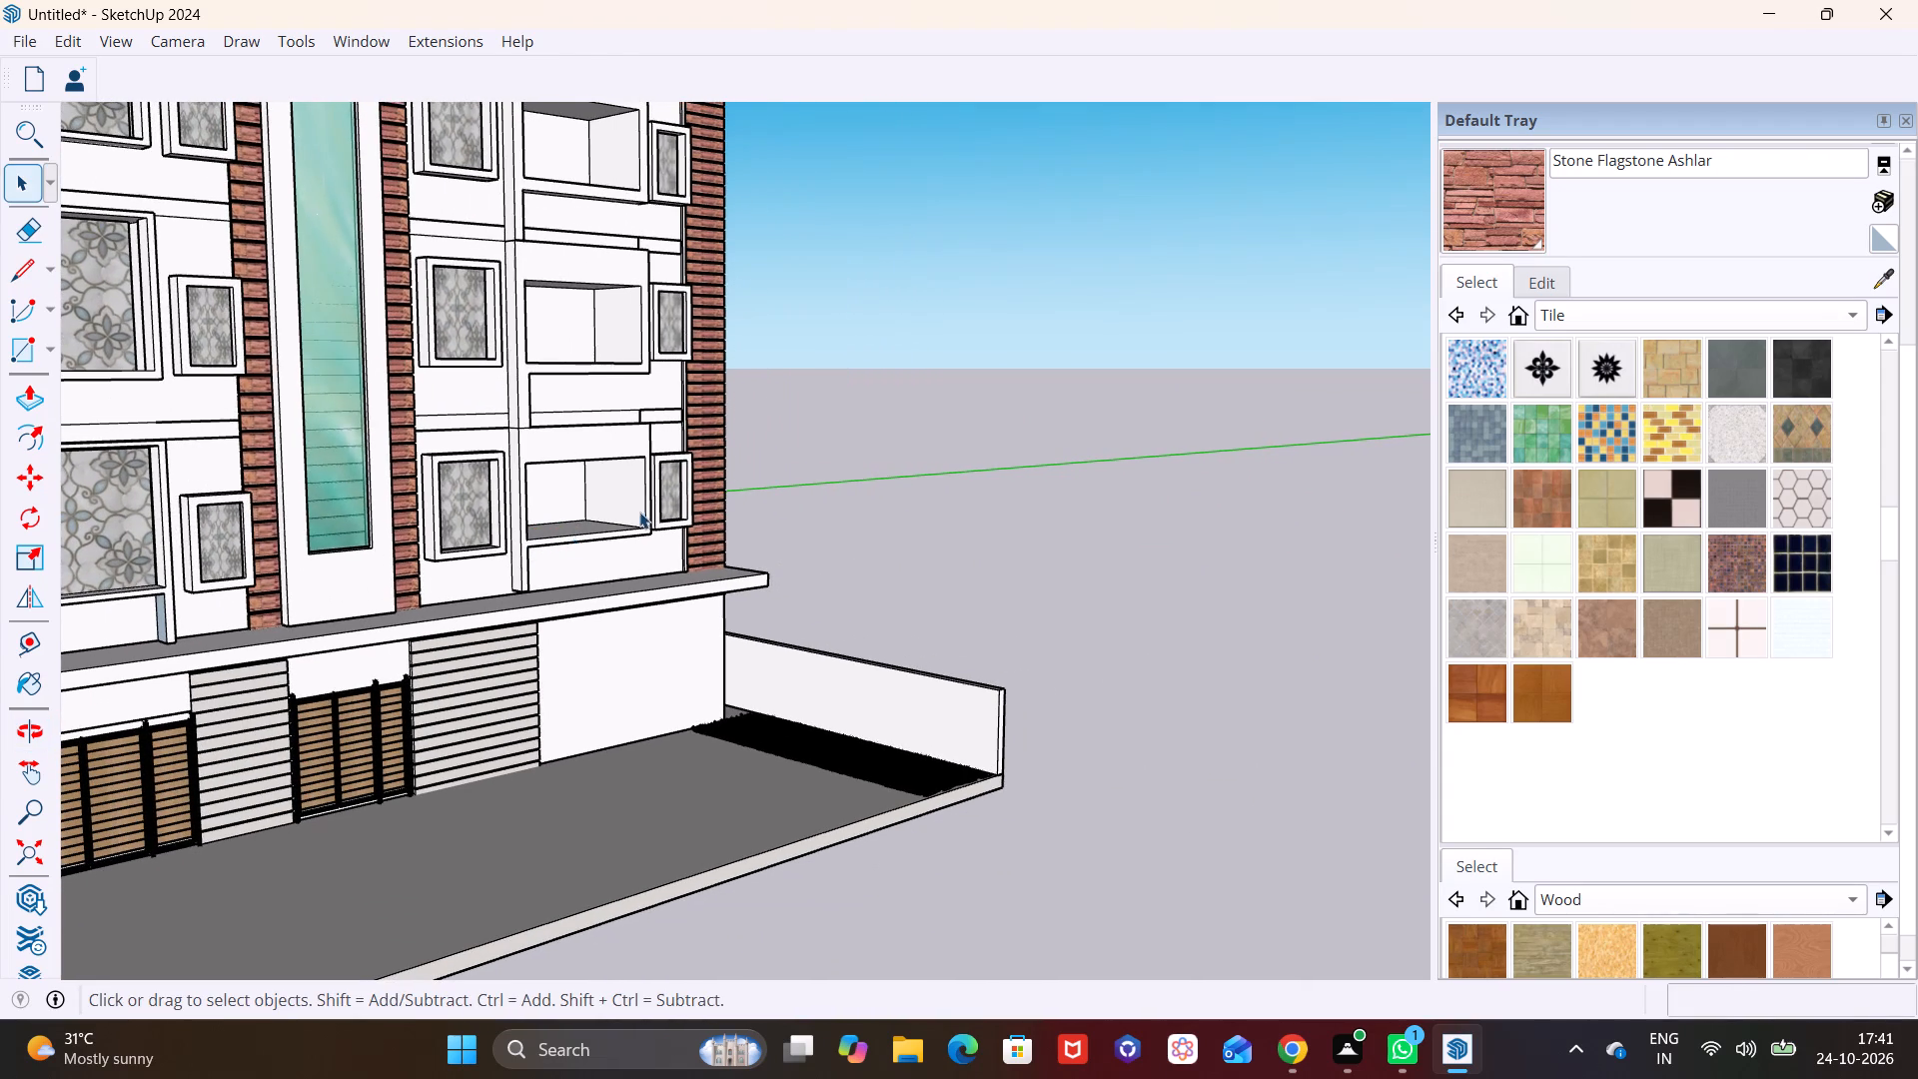
{"action": "scroll", "coordinate": [640, 512], "scroll_direction": "down", "scroll_amount": 11}
{"action": "middle_click_drag", "start_coordinate": [584, 581], "coordinate": [771, 590]}
{"action": "middle_click_drag", "start_coordinate": [566, 553], "coordinate": [677, 693], "text": "shift"}
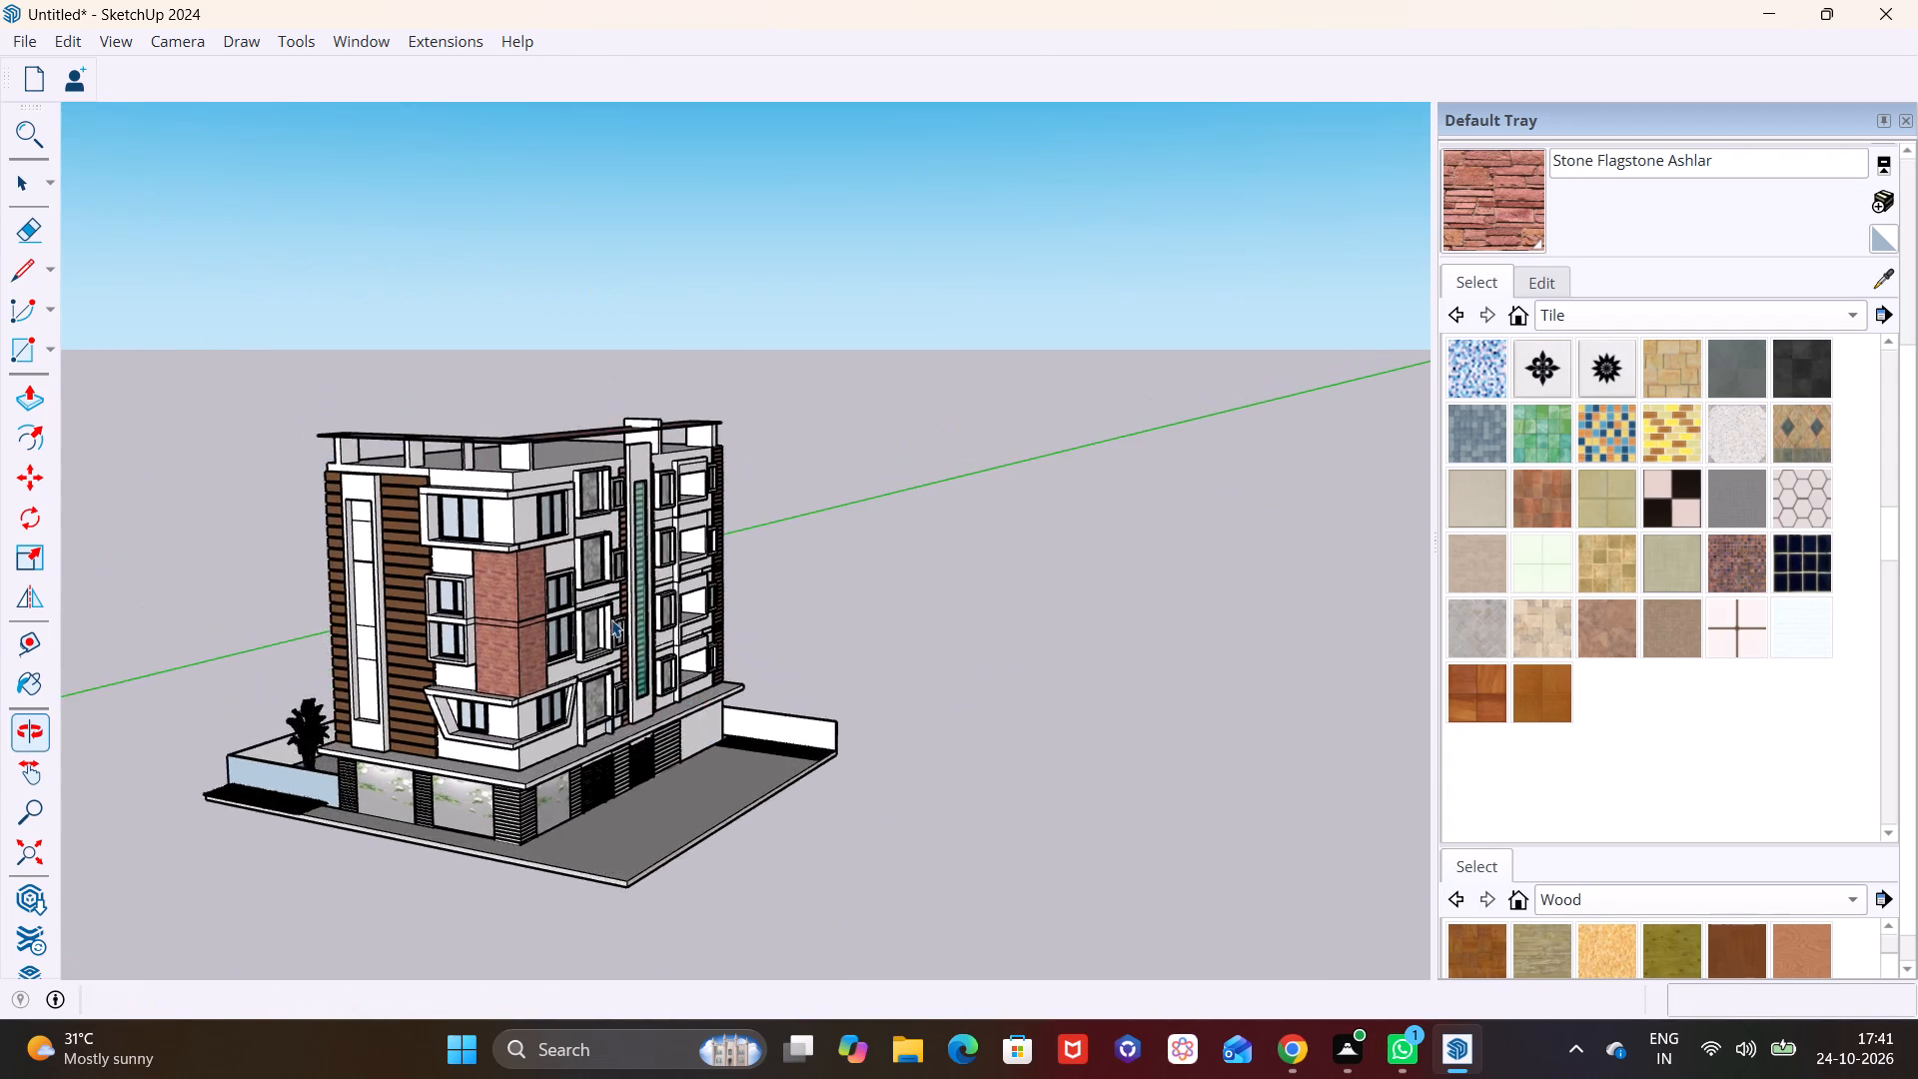
Open the lowest large floral-patterned panel for editing and paint its face with Mosaic Hexagonal Tile.
{"action": "scroll", "coordinate": [611, 619], "scroll_direction": "up", "scroll_amount": 9}
{"action": "middle_click_drag", "start_coordinate": [623, 754], "coordinate": [456, 764]}
{"action": "scroll", "coordinate": [532, 733], "scroll_direction": "up", "scroll_amount": 8}
{"action": "key", "text": "space"}
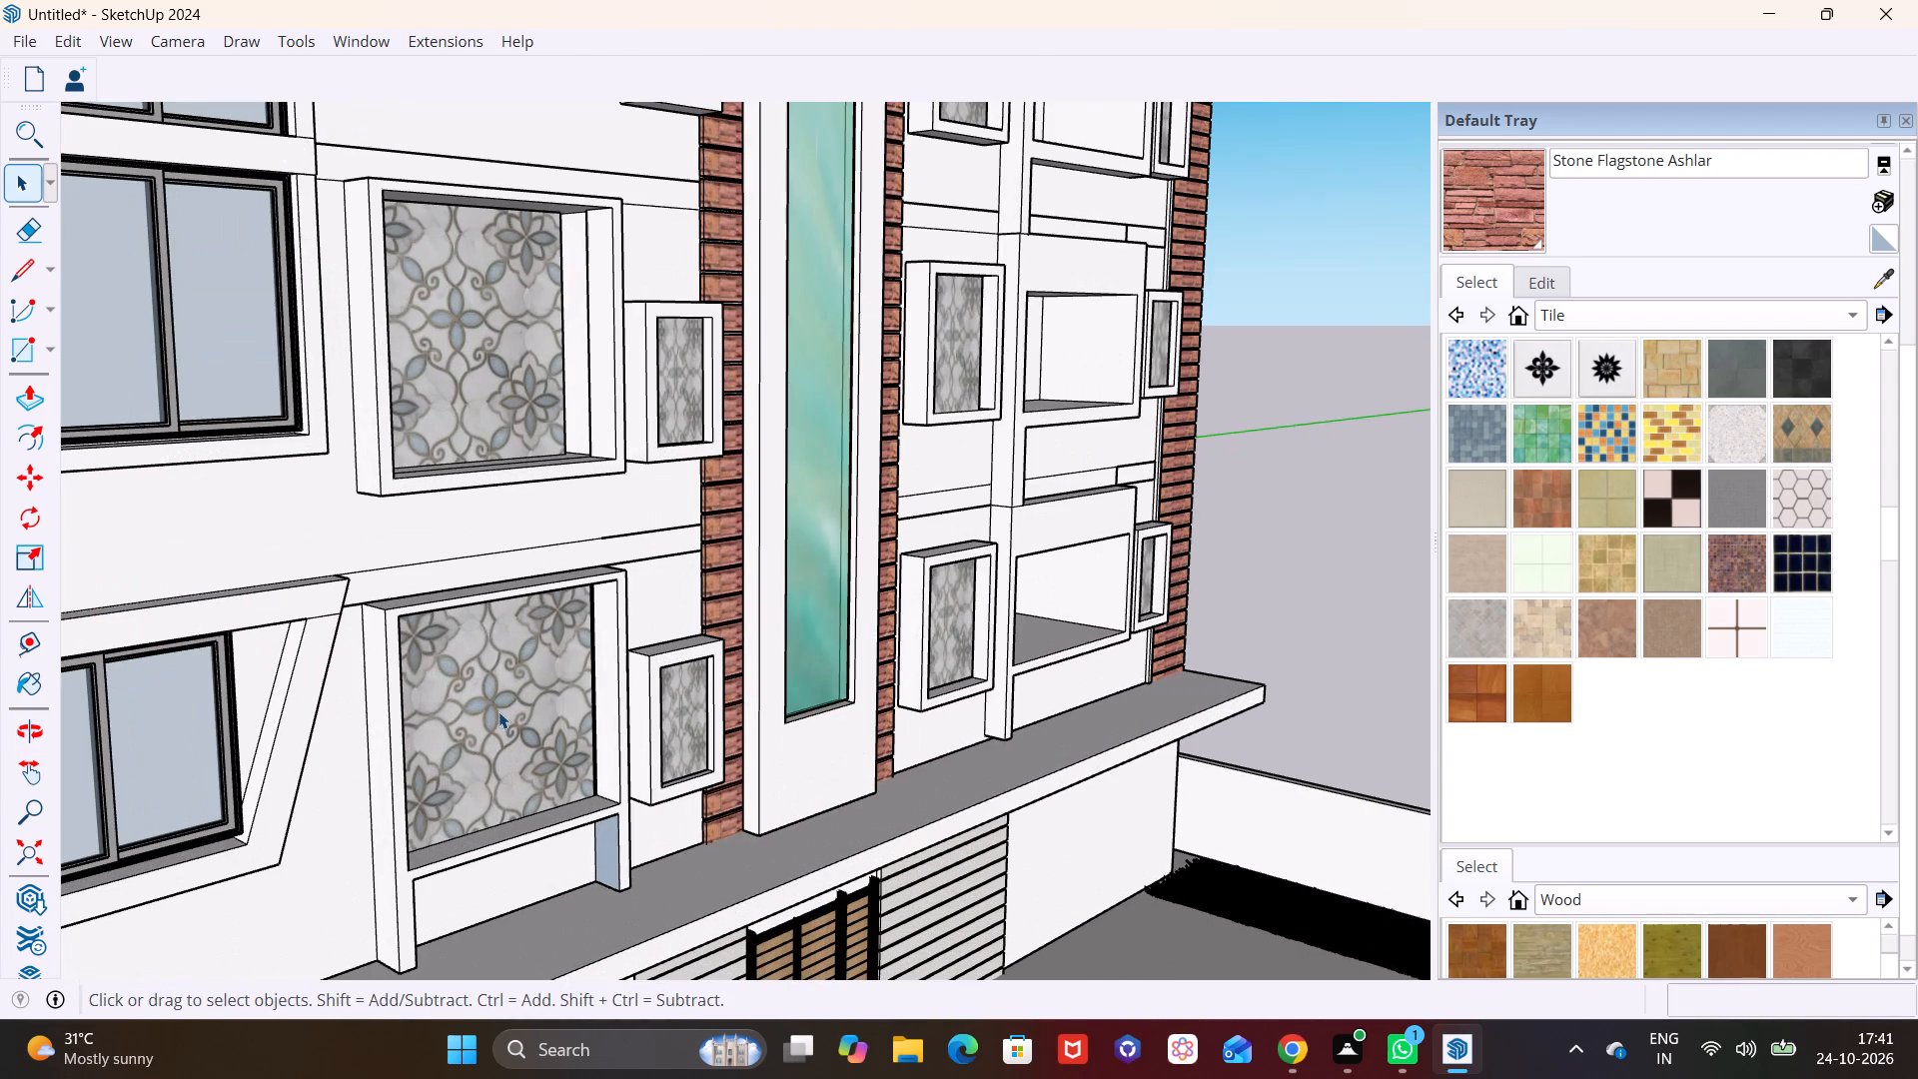
{"action": "triple_click", "coordinate": [499, 708]}
{"action": "left_click", "coordinate": [499, 708]}
{"action": "double_click", "coordinate": [499, 708]}
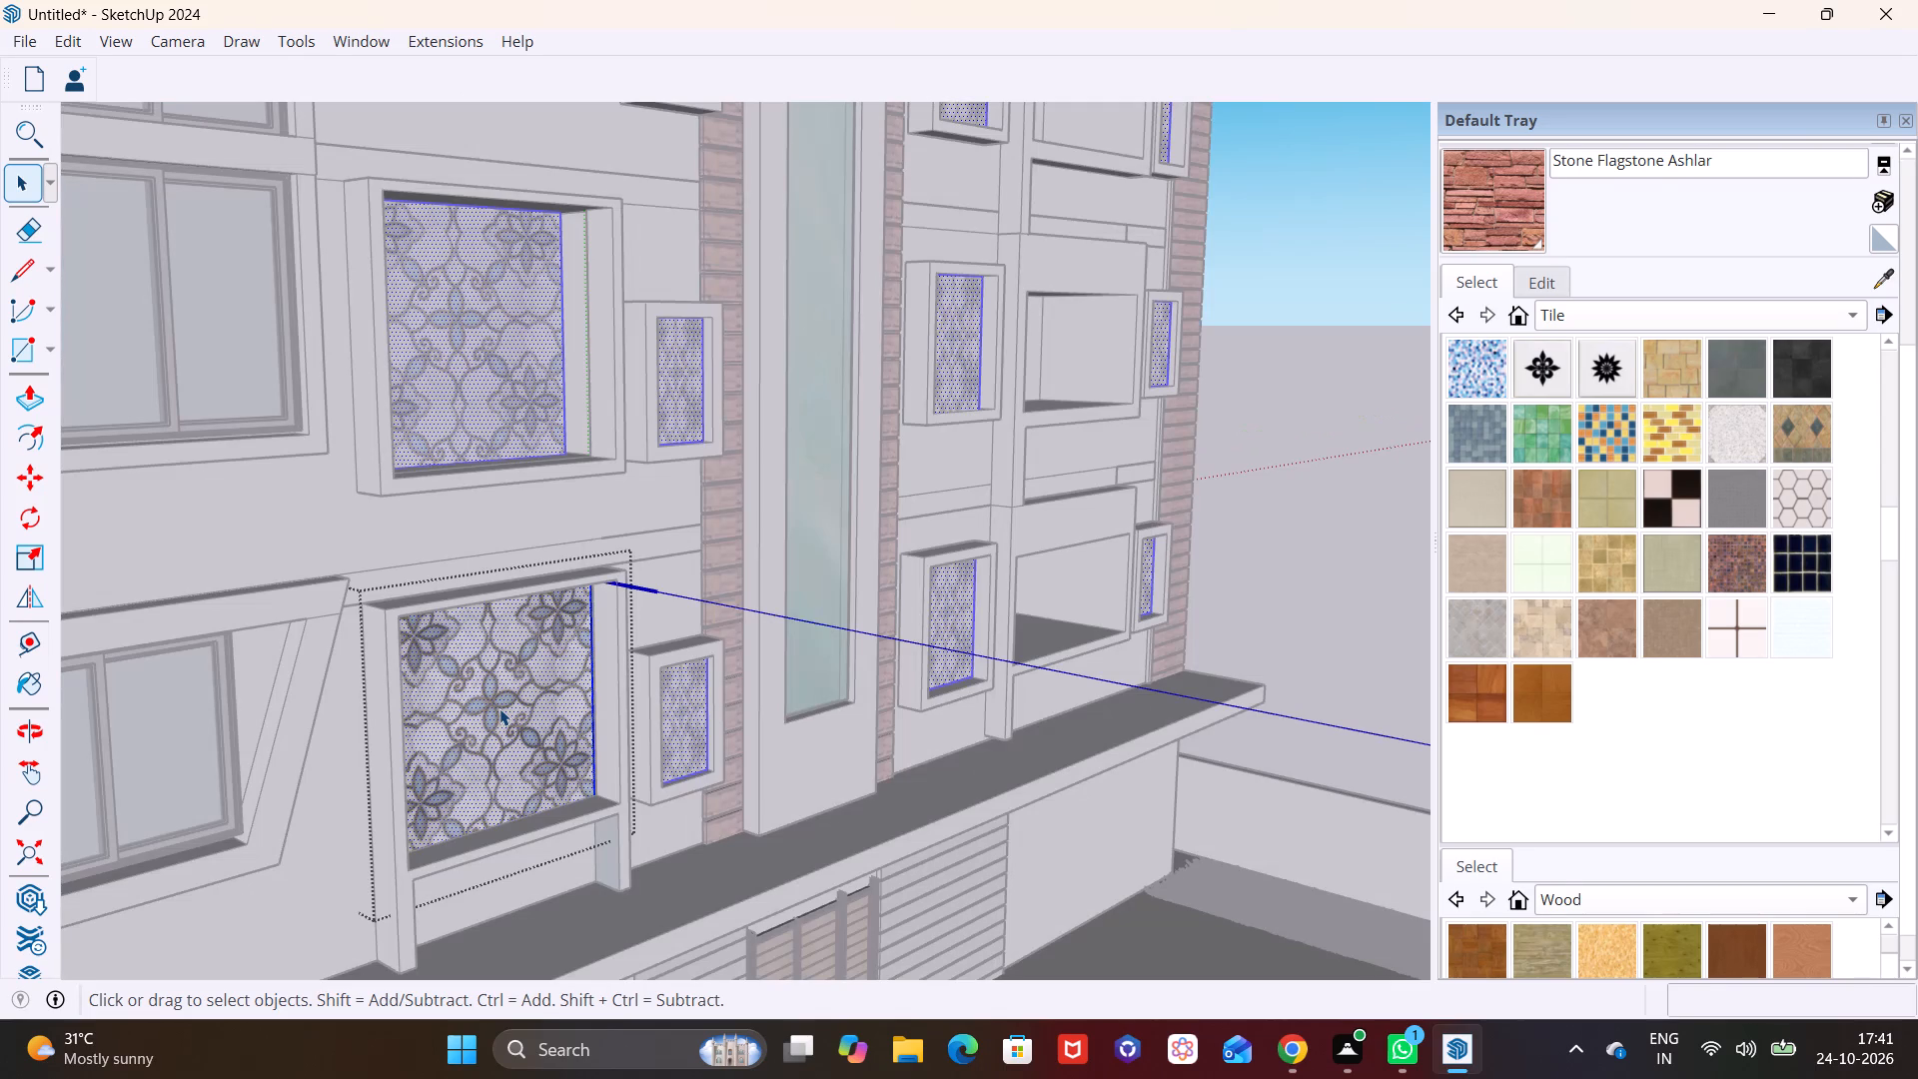
{"action": "triple_click", "coordinate": [496, 695]}
{"action": "left_click", "coordinate": [1493, 365]}
{"action": "left_click", "coordinate": [475, 650]}
{"action": "key", "text": "space"}
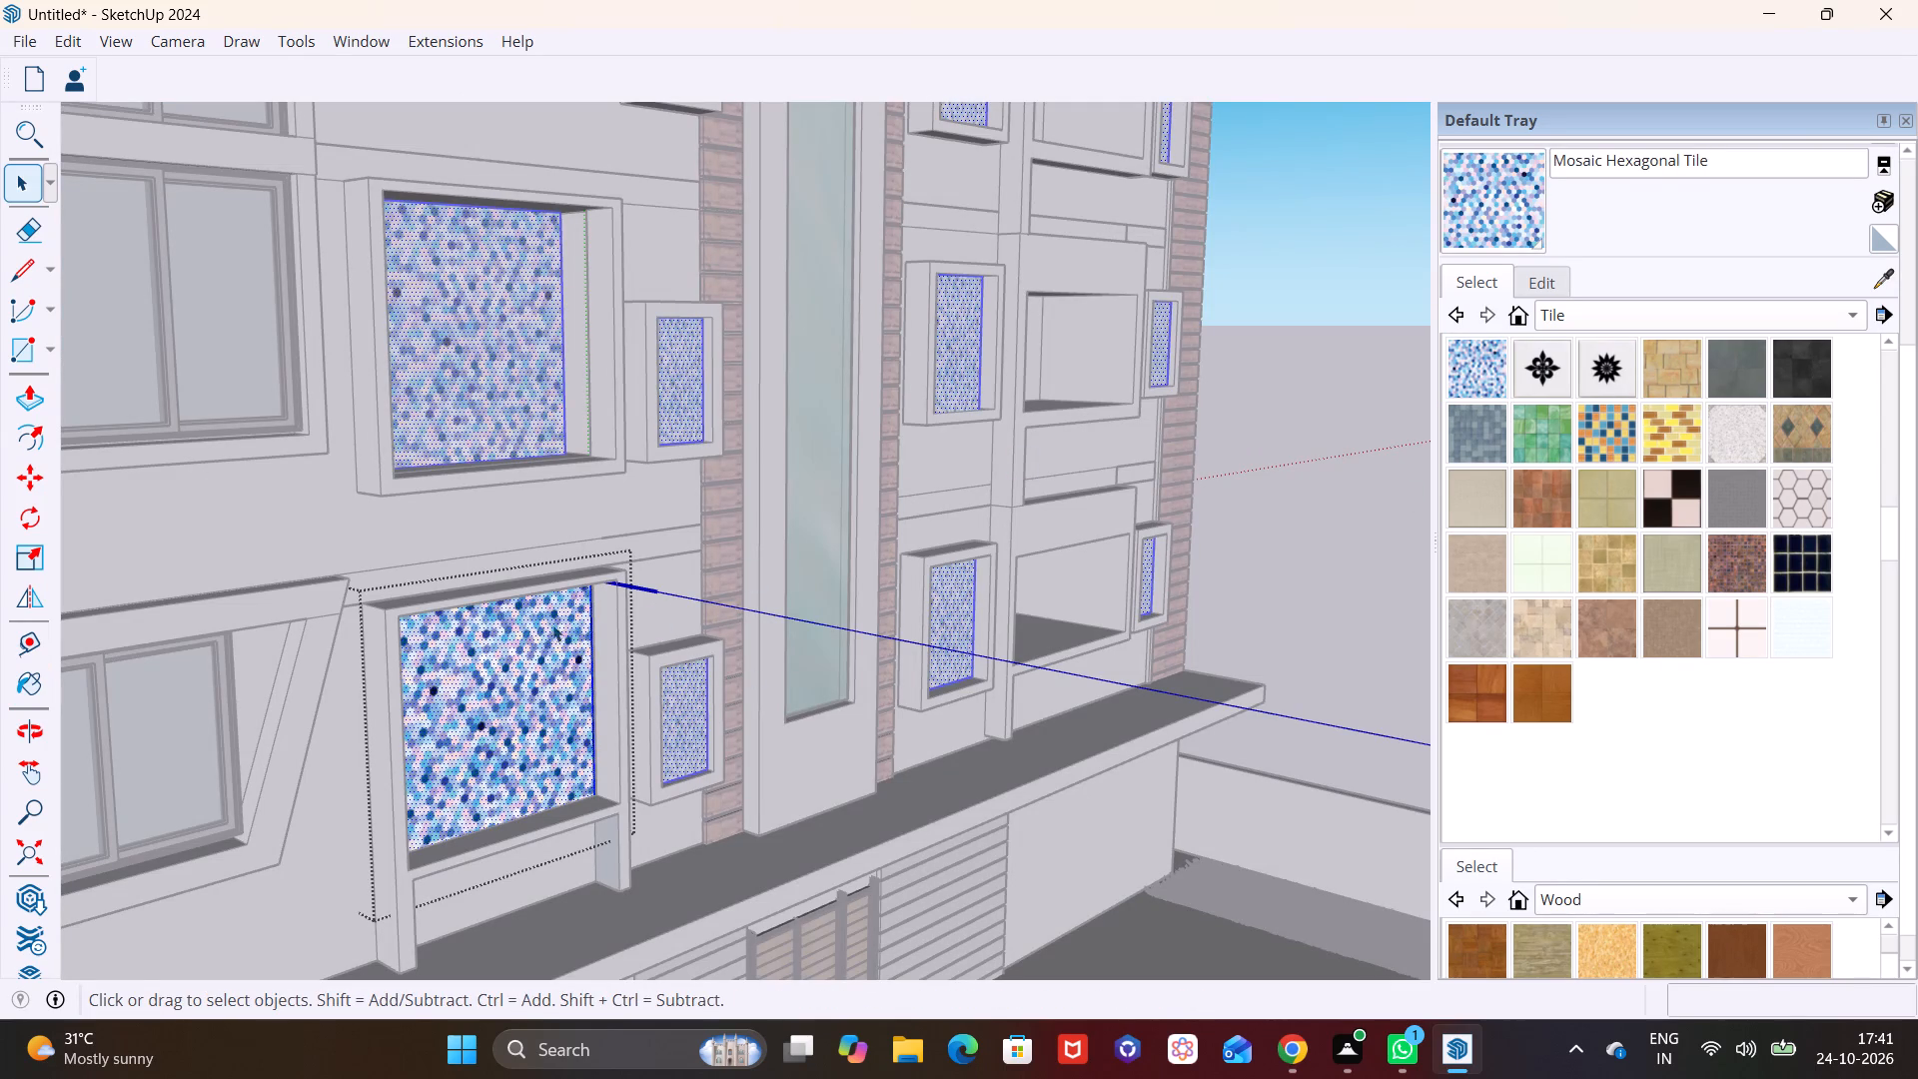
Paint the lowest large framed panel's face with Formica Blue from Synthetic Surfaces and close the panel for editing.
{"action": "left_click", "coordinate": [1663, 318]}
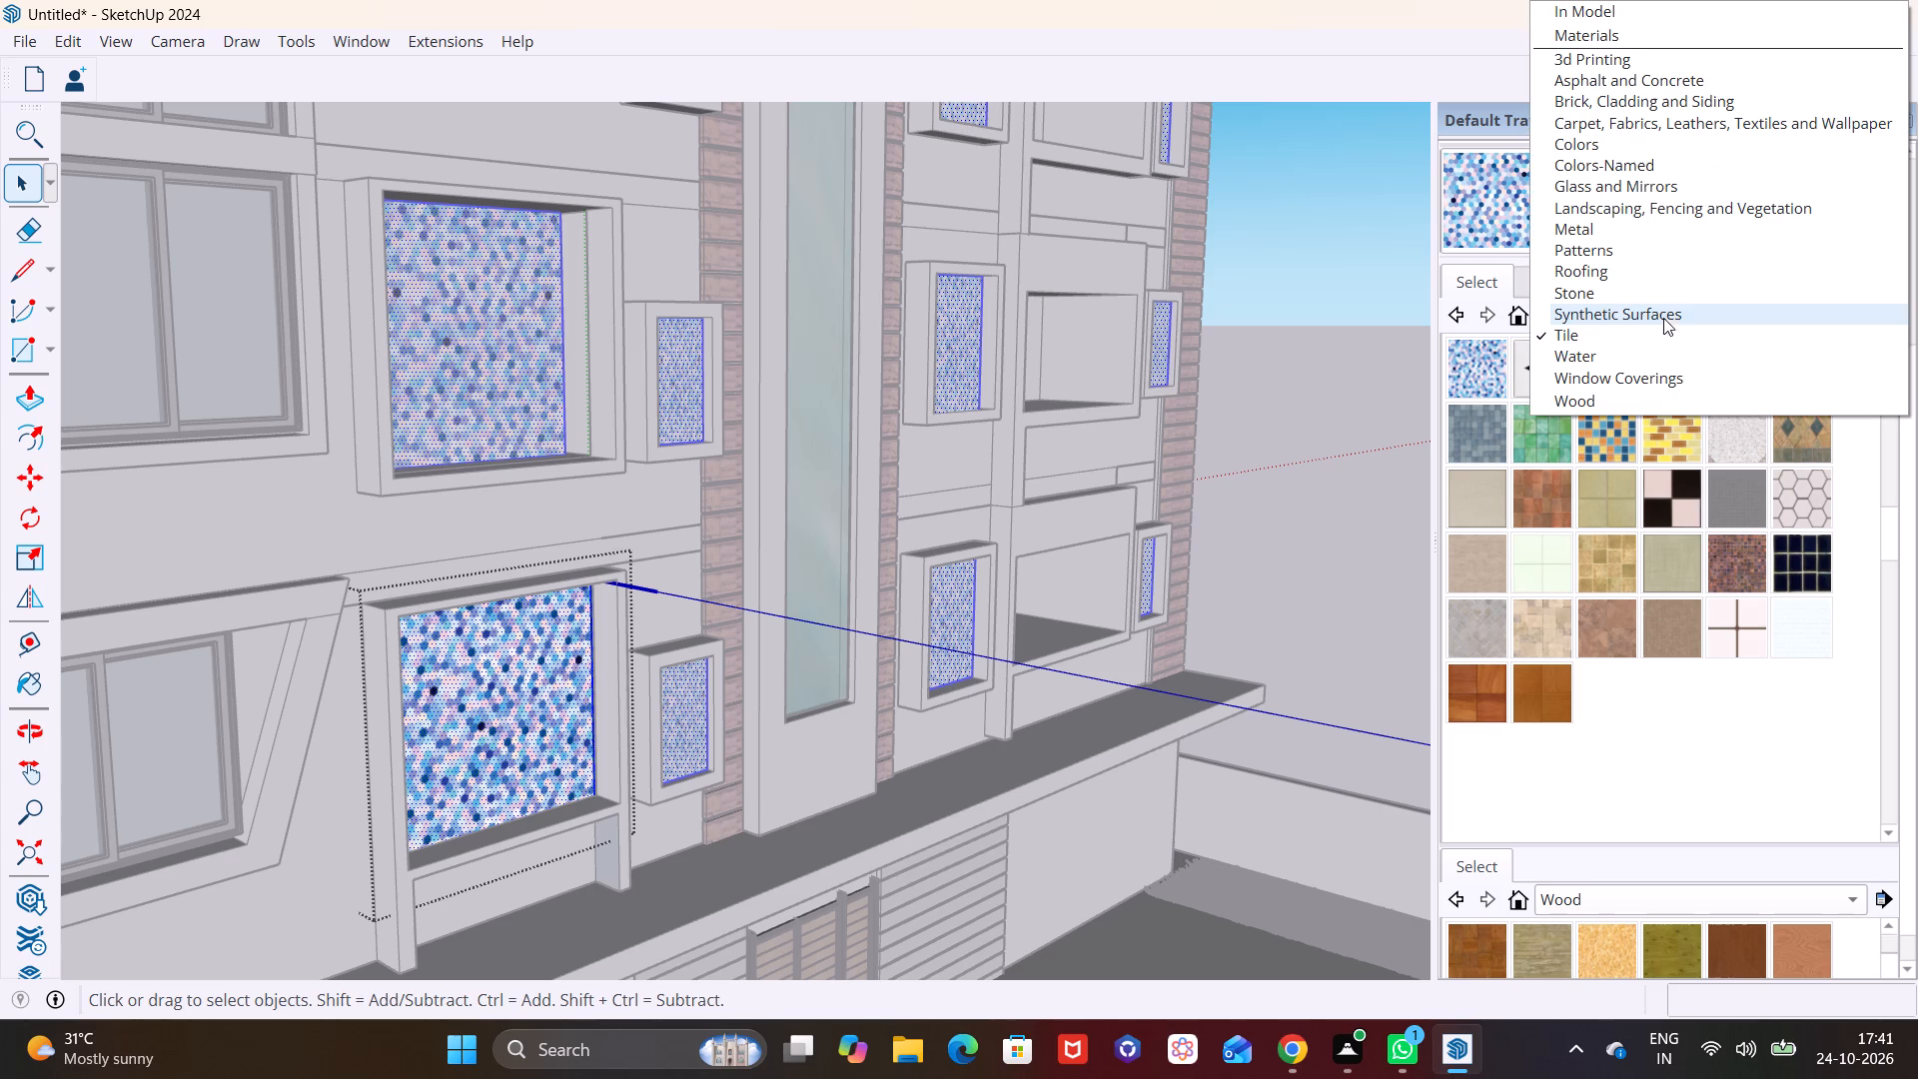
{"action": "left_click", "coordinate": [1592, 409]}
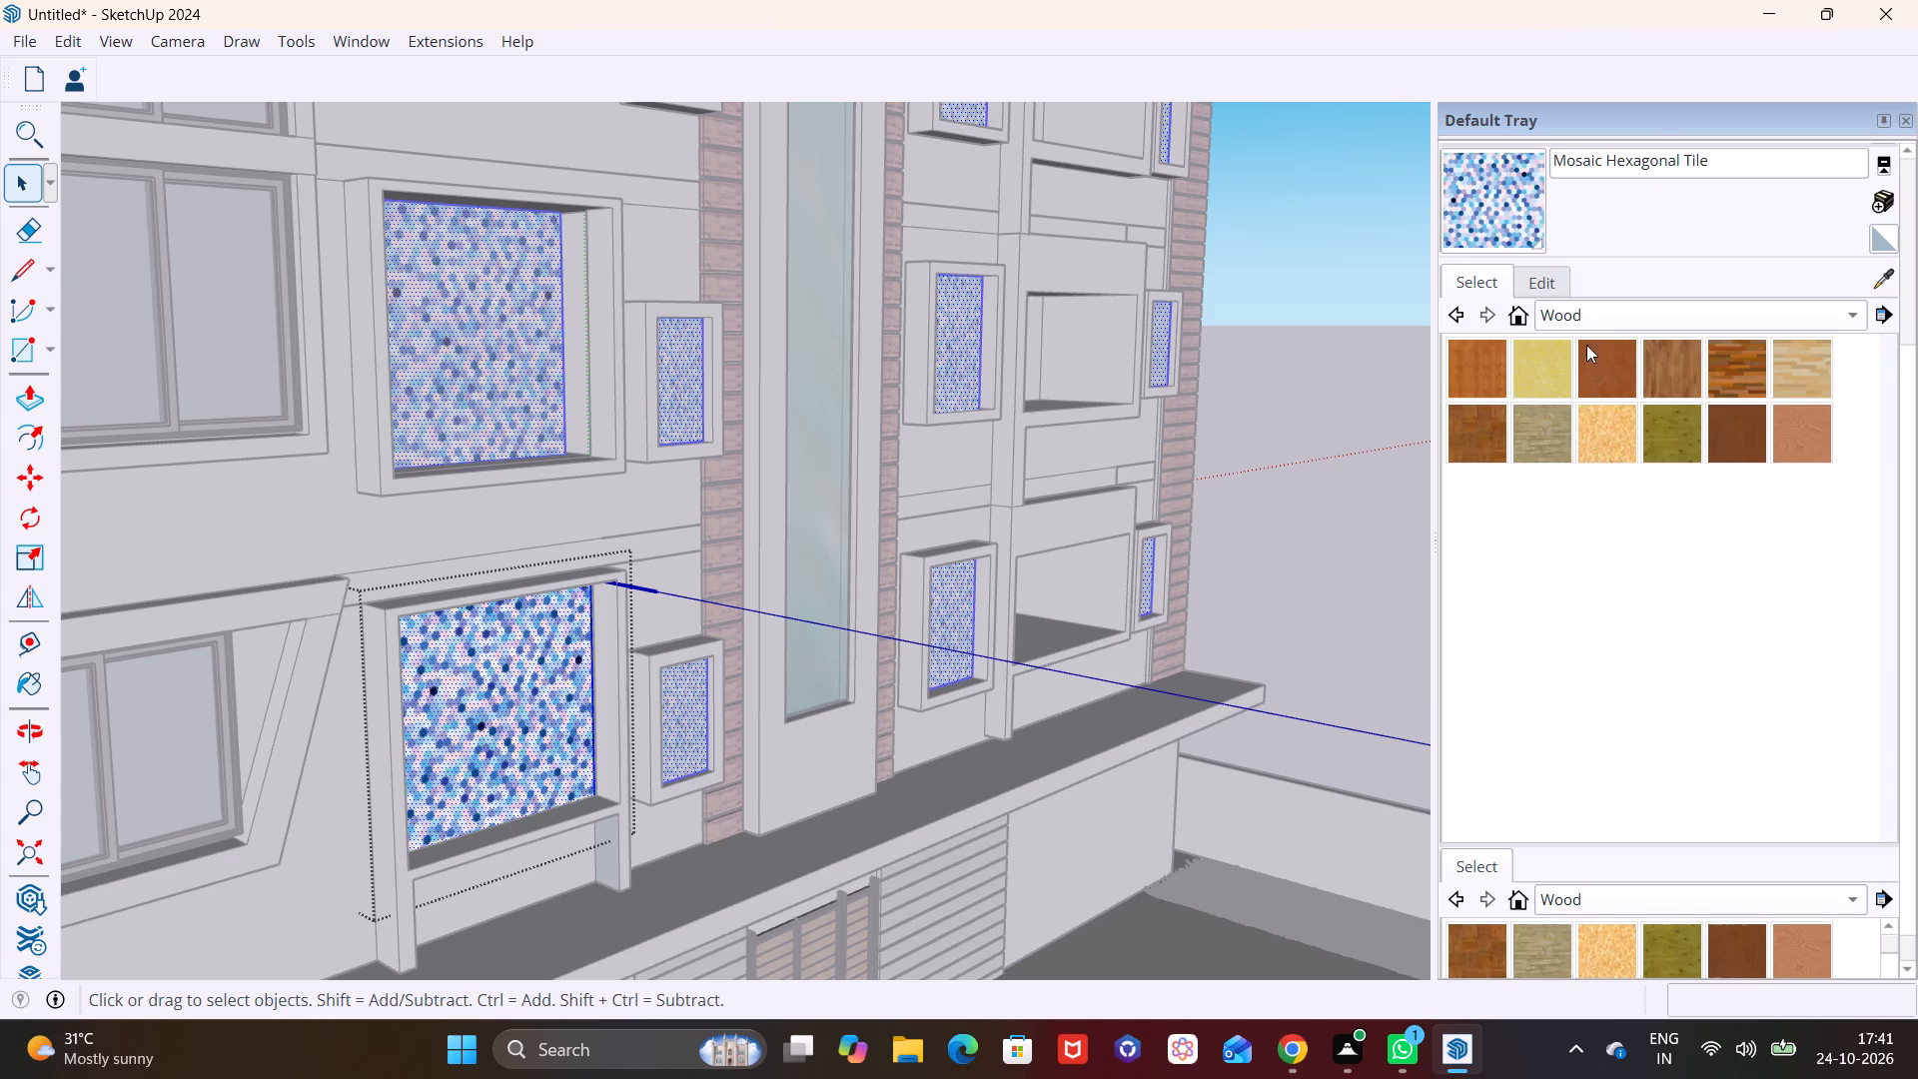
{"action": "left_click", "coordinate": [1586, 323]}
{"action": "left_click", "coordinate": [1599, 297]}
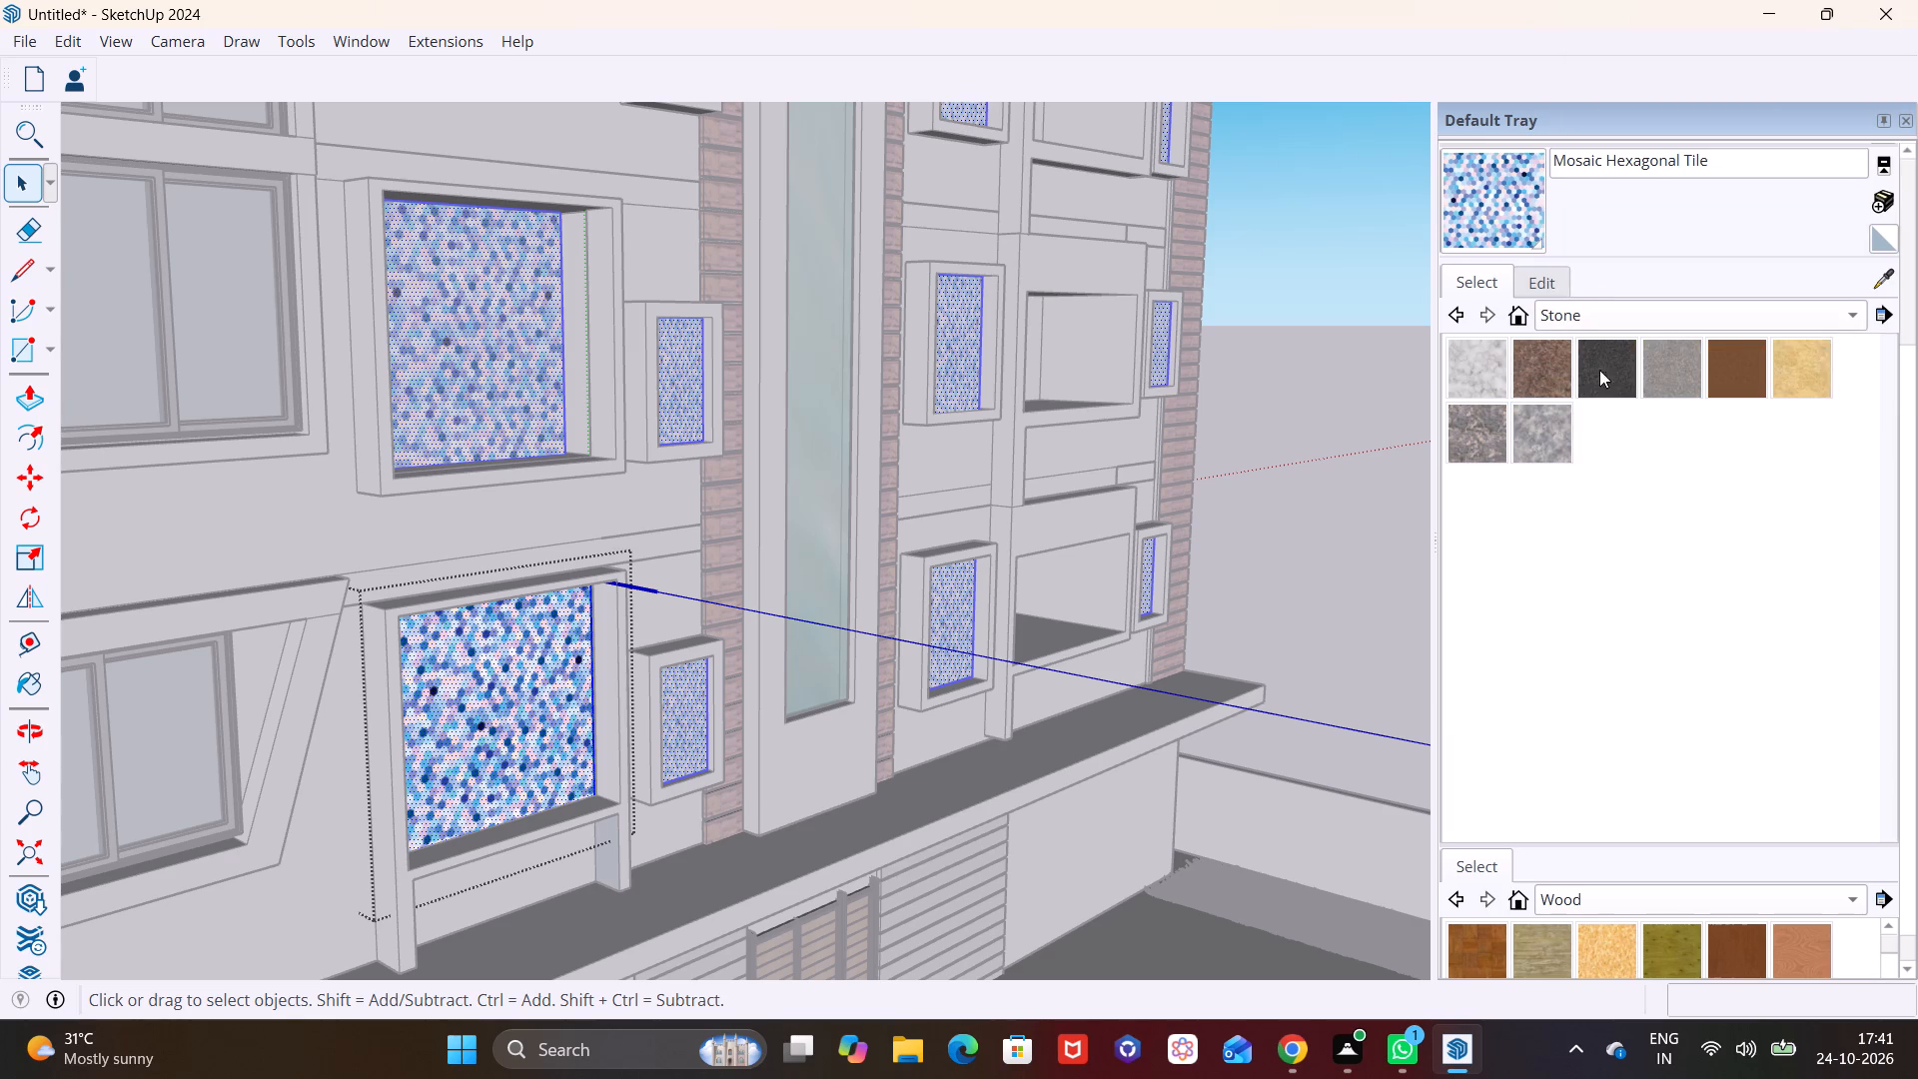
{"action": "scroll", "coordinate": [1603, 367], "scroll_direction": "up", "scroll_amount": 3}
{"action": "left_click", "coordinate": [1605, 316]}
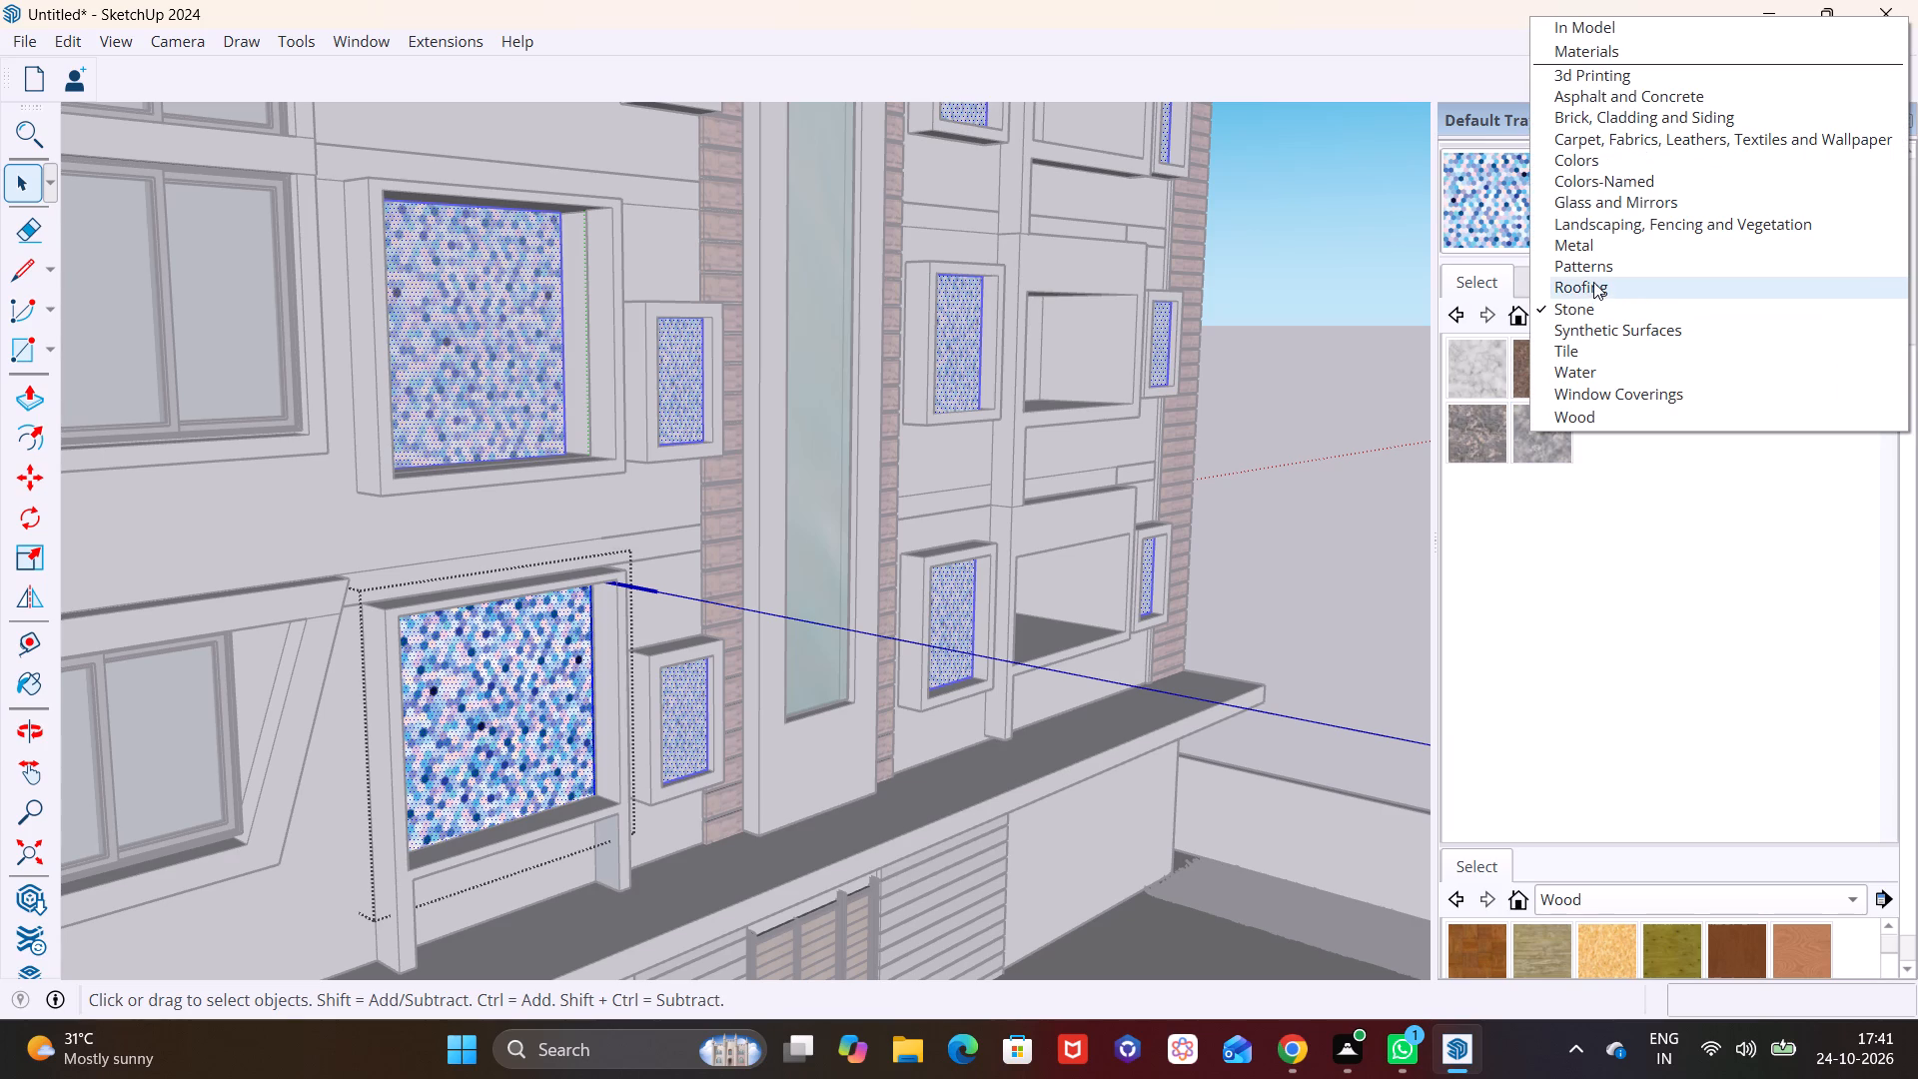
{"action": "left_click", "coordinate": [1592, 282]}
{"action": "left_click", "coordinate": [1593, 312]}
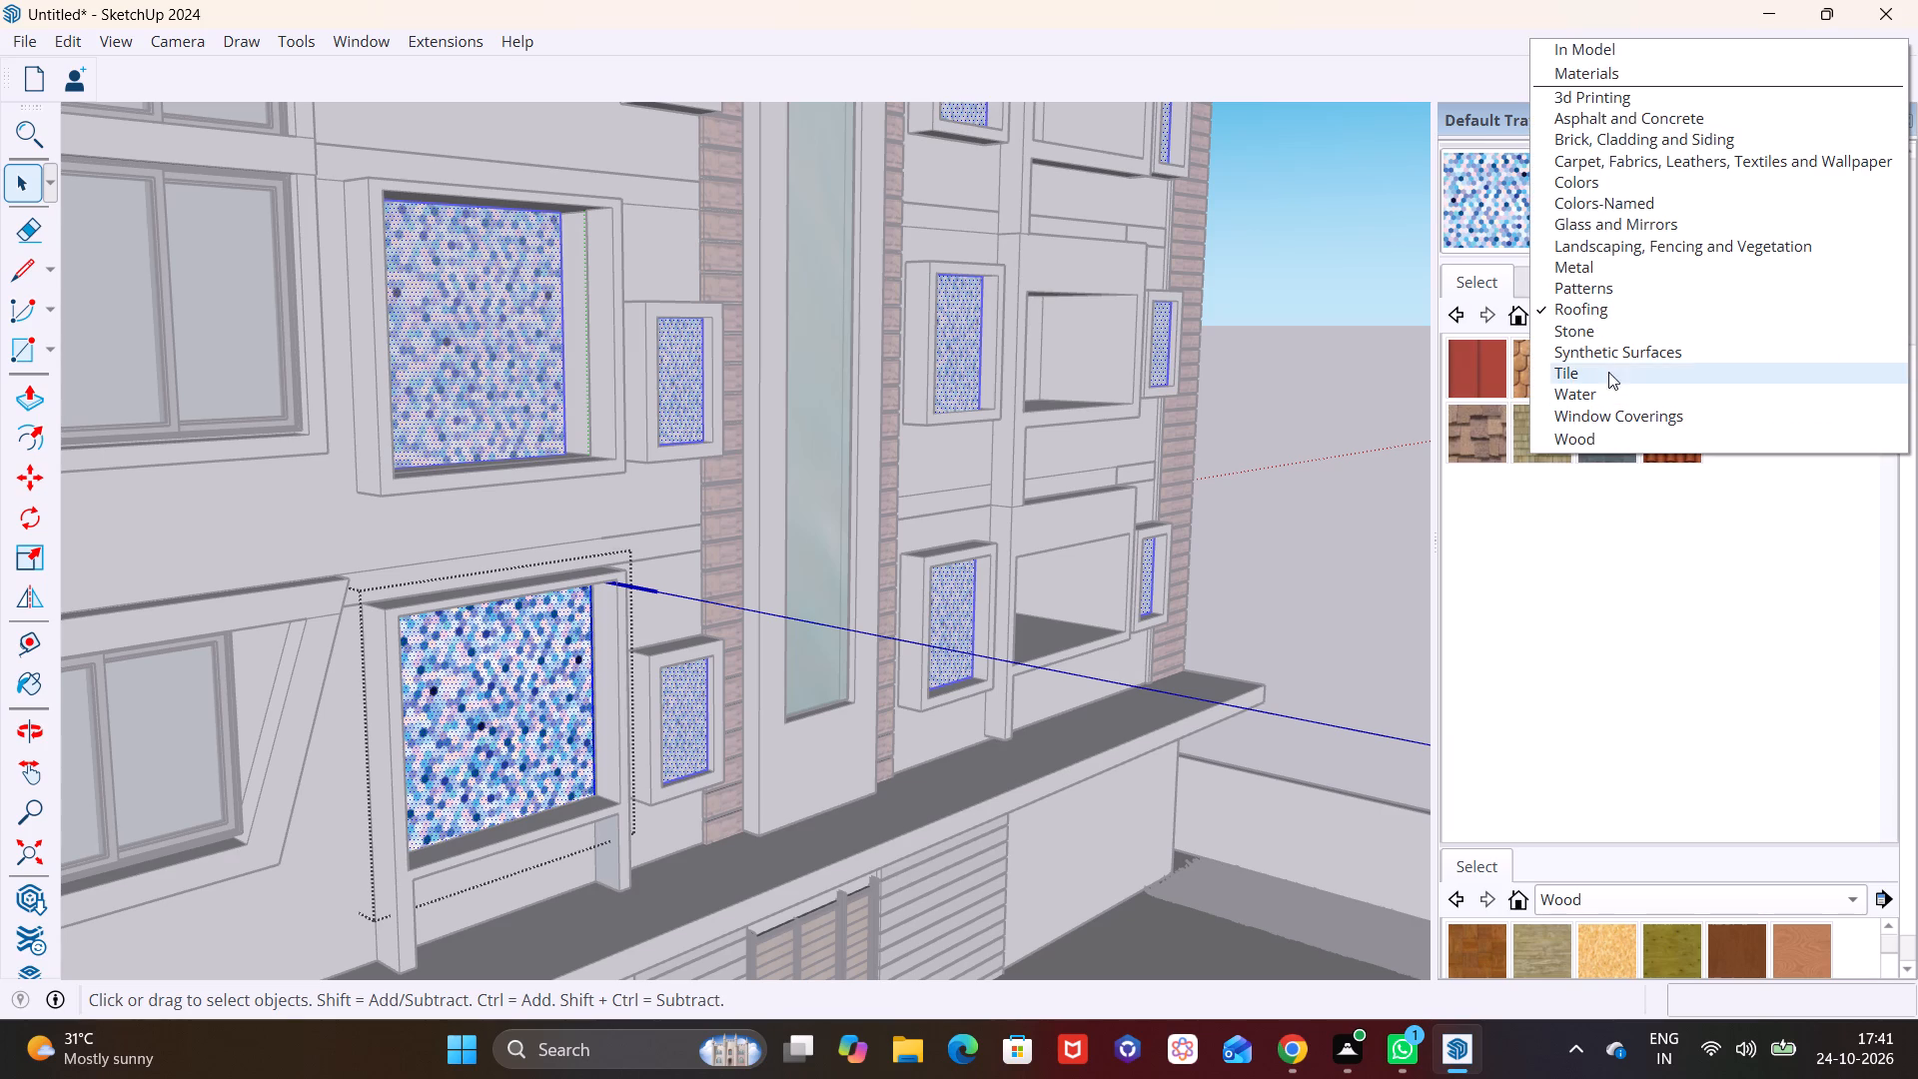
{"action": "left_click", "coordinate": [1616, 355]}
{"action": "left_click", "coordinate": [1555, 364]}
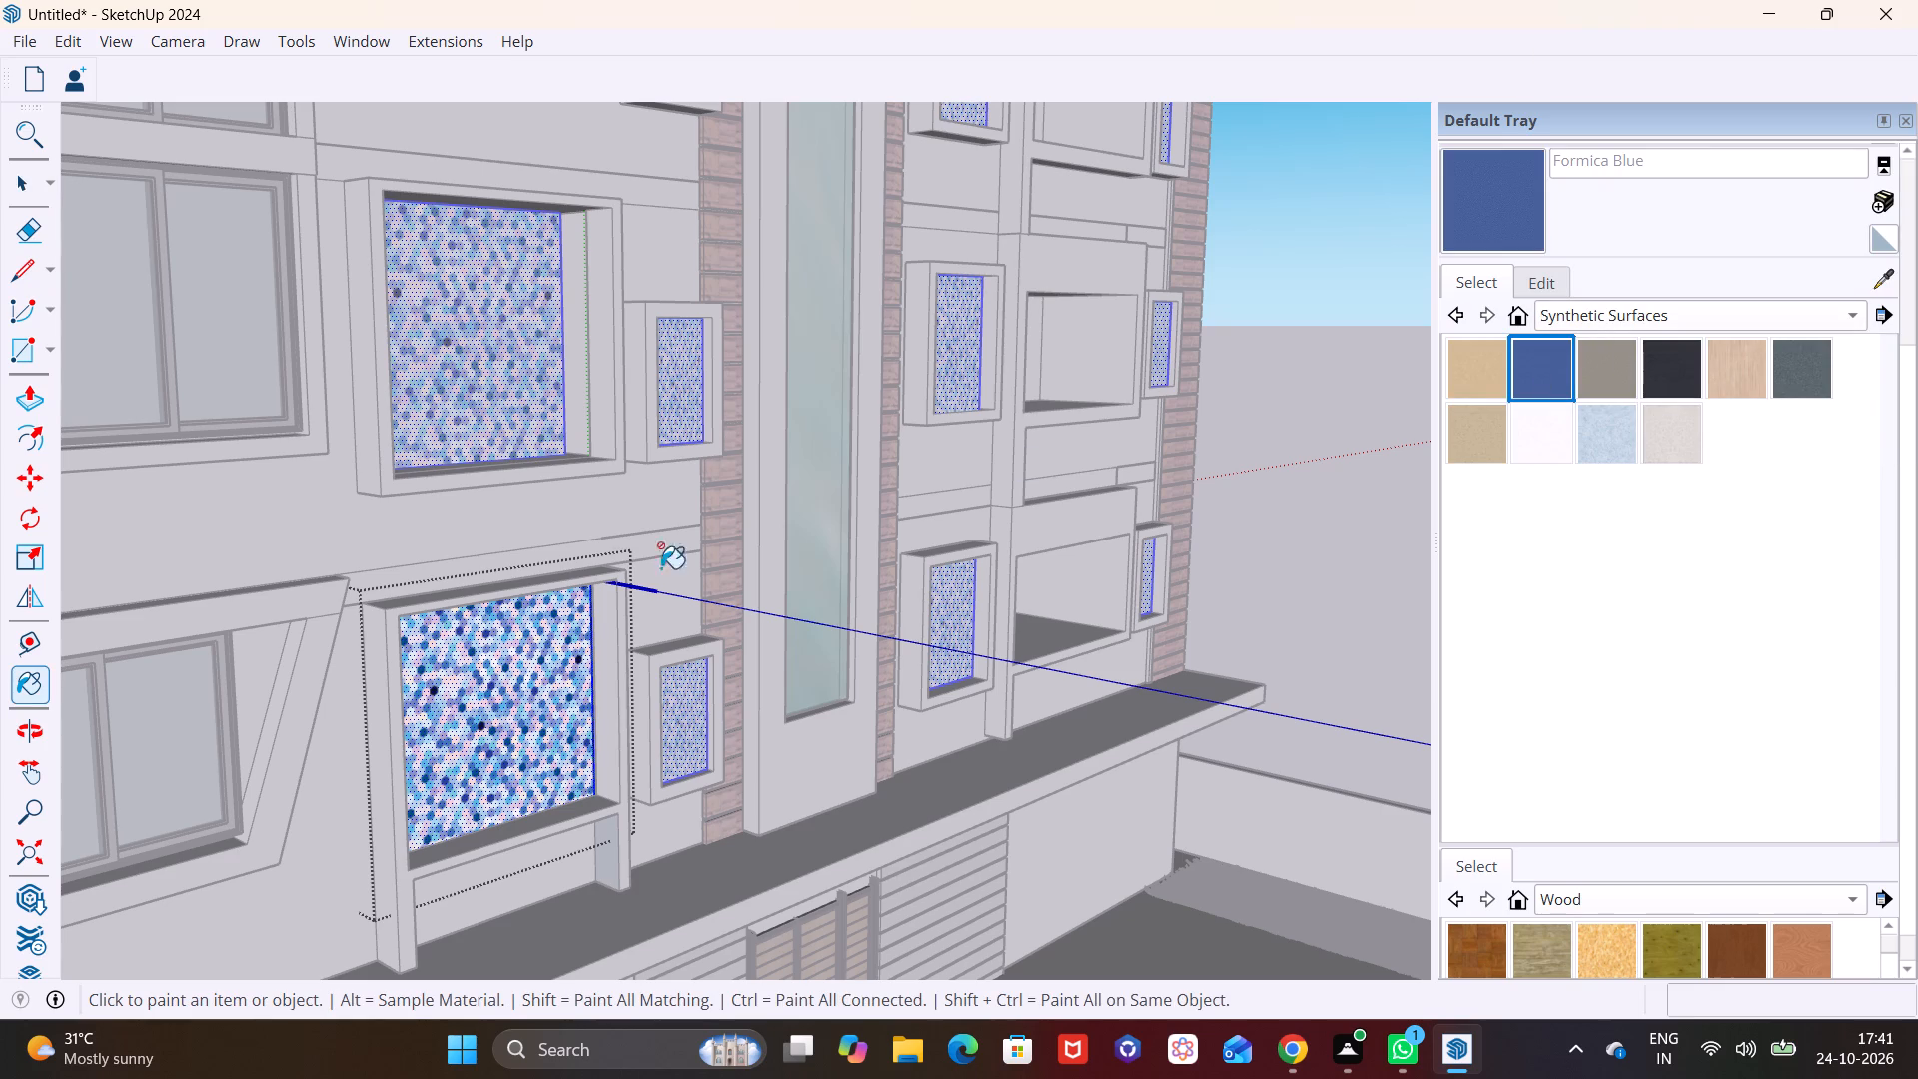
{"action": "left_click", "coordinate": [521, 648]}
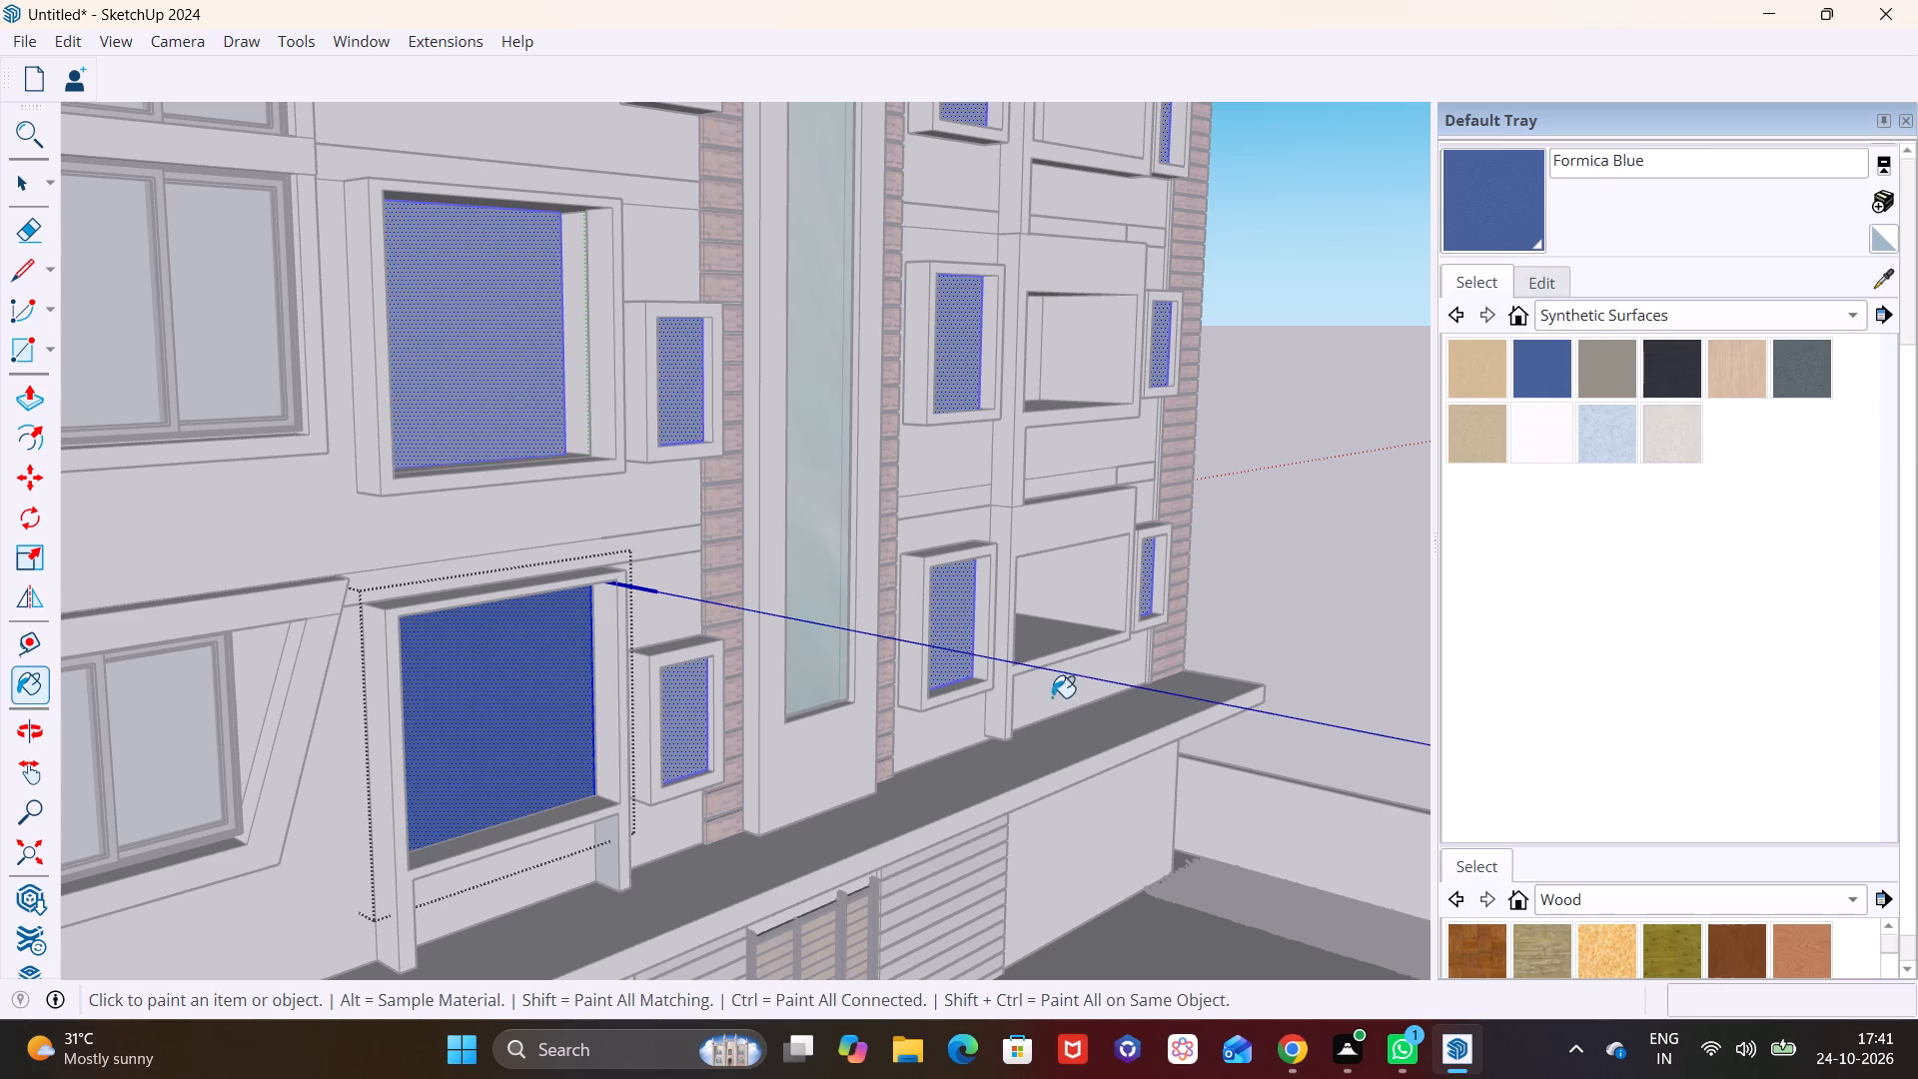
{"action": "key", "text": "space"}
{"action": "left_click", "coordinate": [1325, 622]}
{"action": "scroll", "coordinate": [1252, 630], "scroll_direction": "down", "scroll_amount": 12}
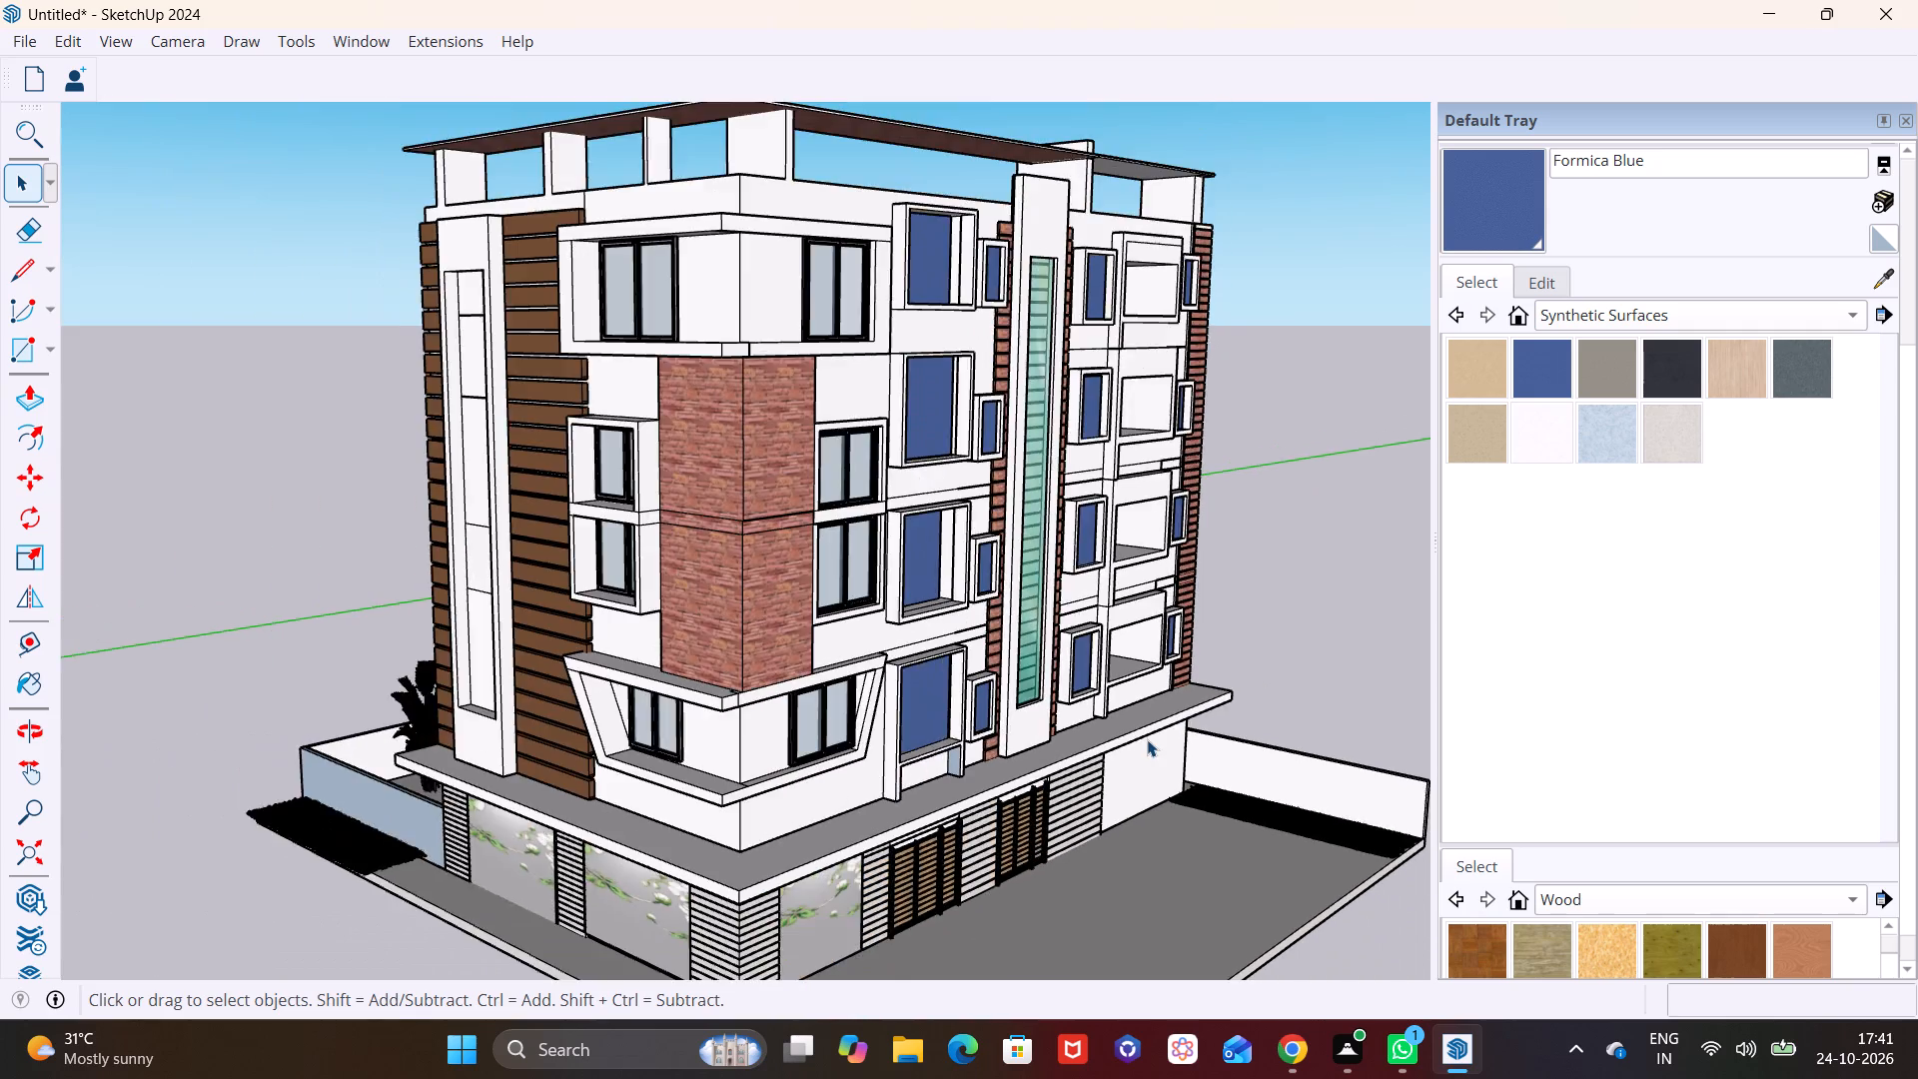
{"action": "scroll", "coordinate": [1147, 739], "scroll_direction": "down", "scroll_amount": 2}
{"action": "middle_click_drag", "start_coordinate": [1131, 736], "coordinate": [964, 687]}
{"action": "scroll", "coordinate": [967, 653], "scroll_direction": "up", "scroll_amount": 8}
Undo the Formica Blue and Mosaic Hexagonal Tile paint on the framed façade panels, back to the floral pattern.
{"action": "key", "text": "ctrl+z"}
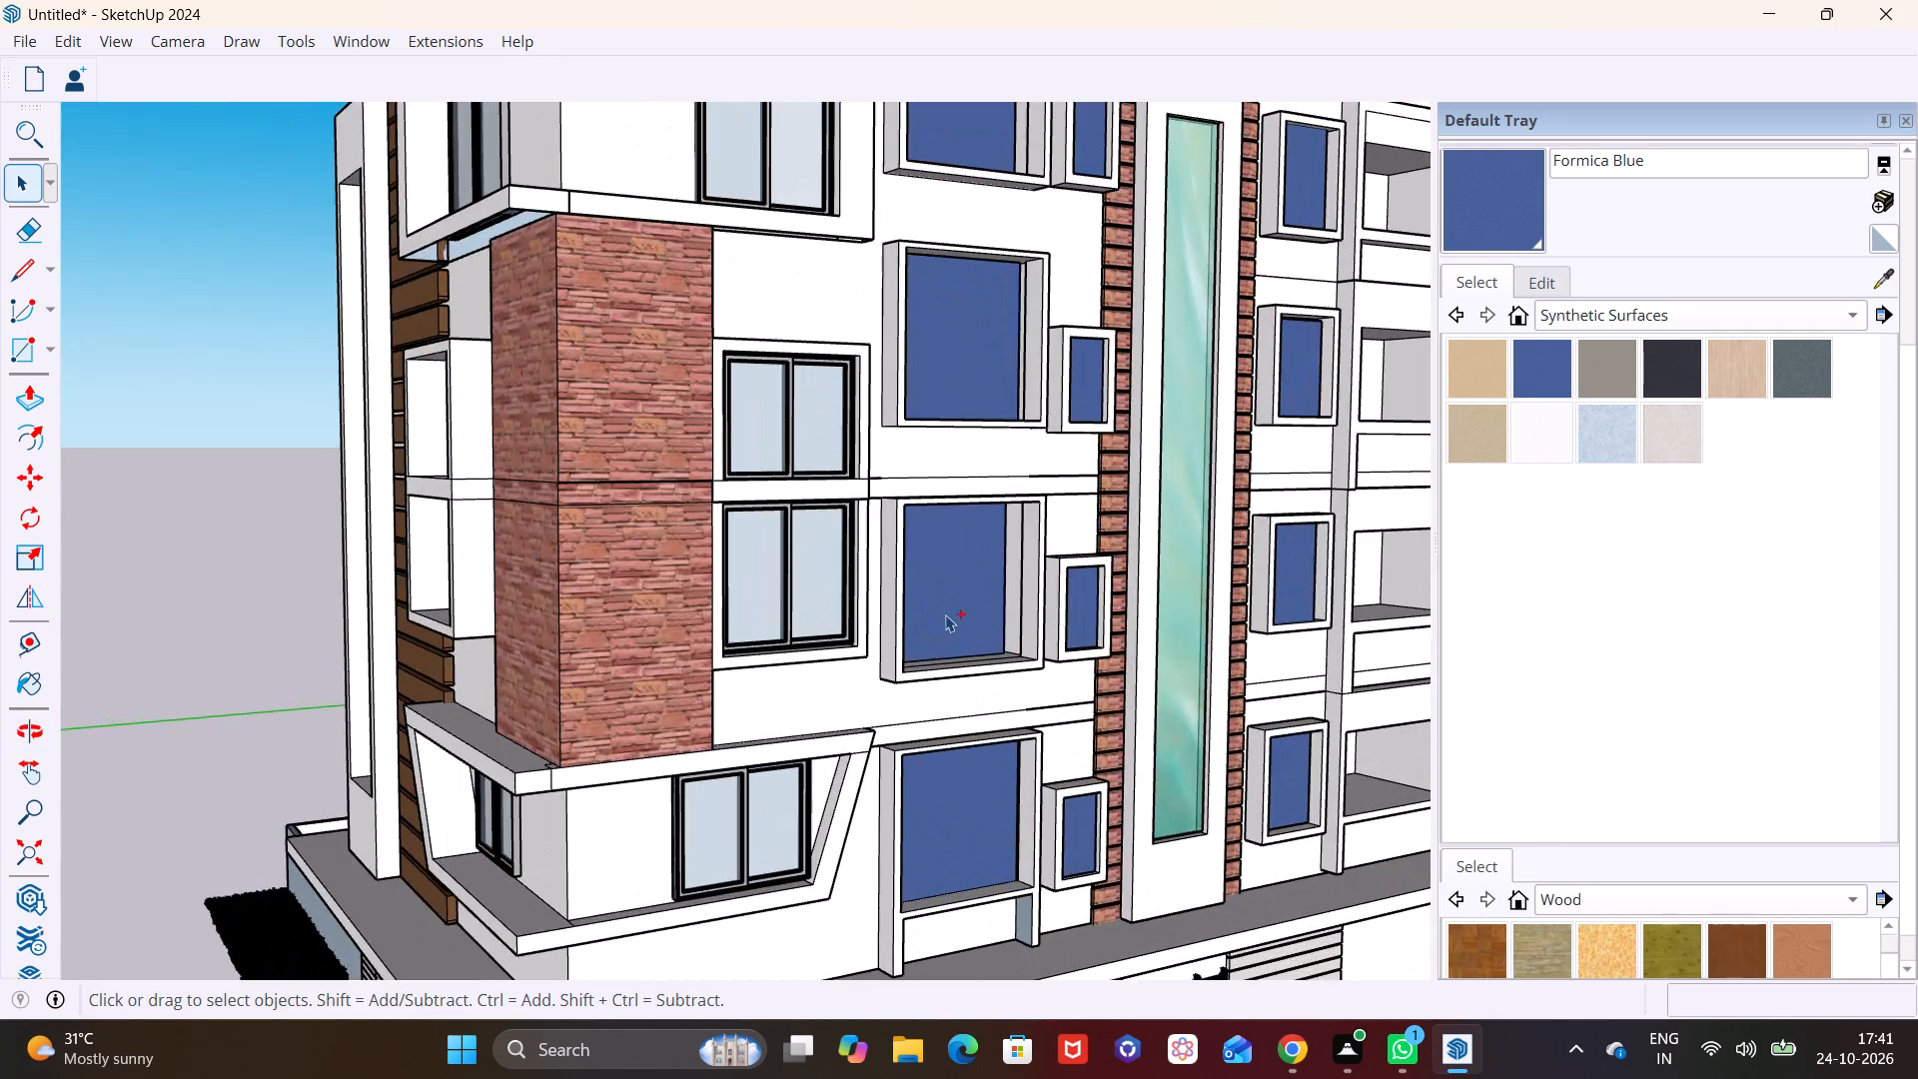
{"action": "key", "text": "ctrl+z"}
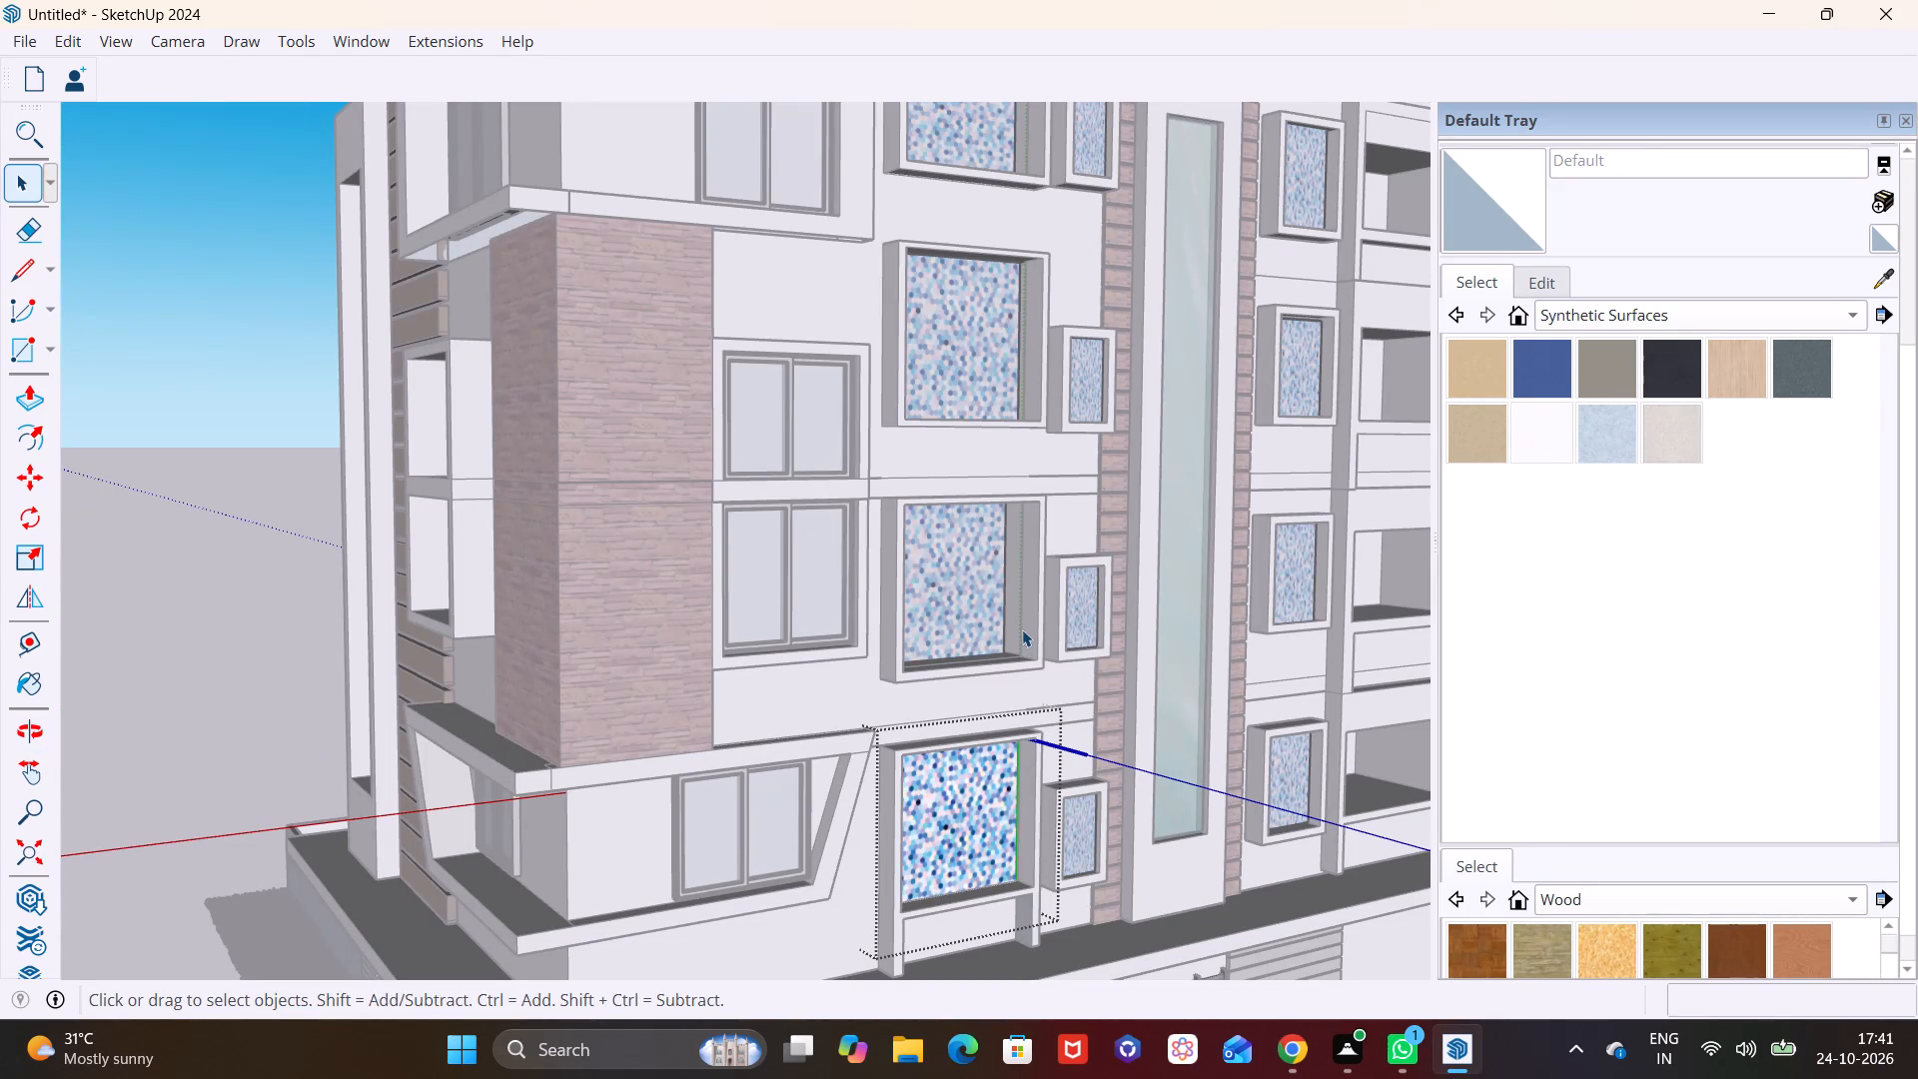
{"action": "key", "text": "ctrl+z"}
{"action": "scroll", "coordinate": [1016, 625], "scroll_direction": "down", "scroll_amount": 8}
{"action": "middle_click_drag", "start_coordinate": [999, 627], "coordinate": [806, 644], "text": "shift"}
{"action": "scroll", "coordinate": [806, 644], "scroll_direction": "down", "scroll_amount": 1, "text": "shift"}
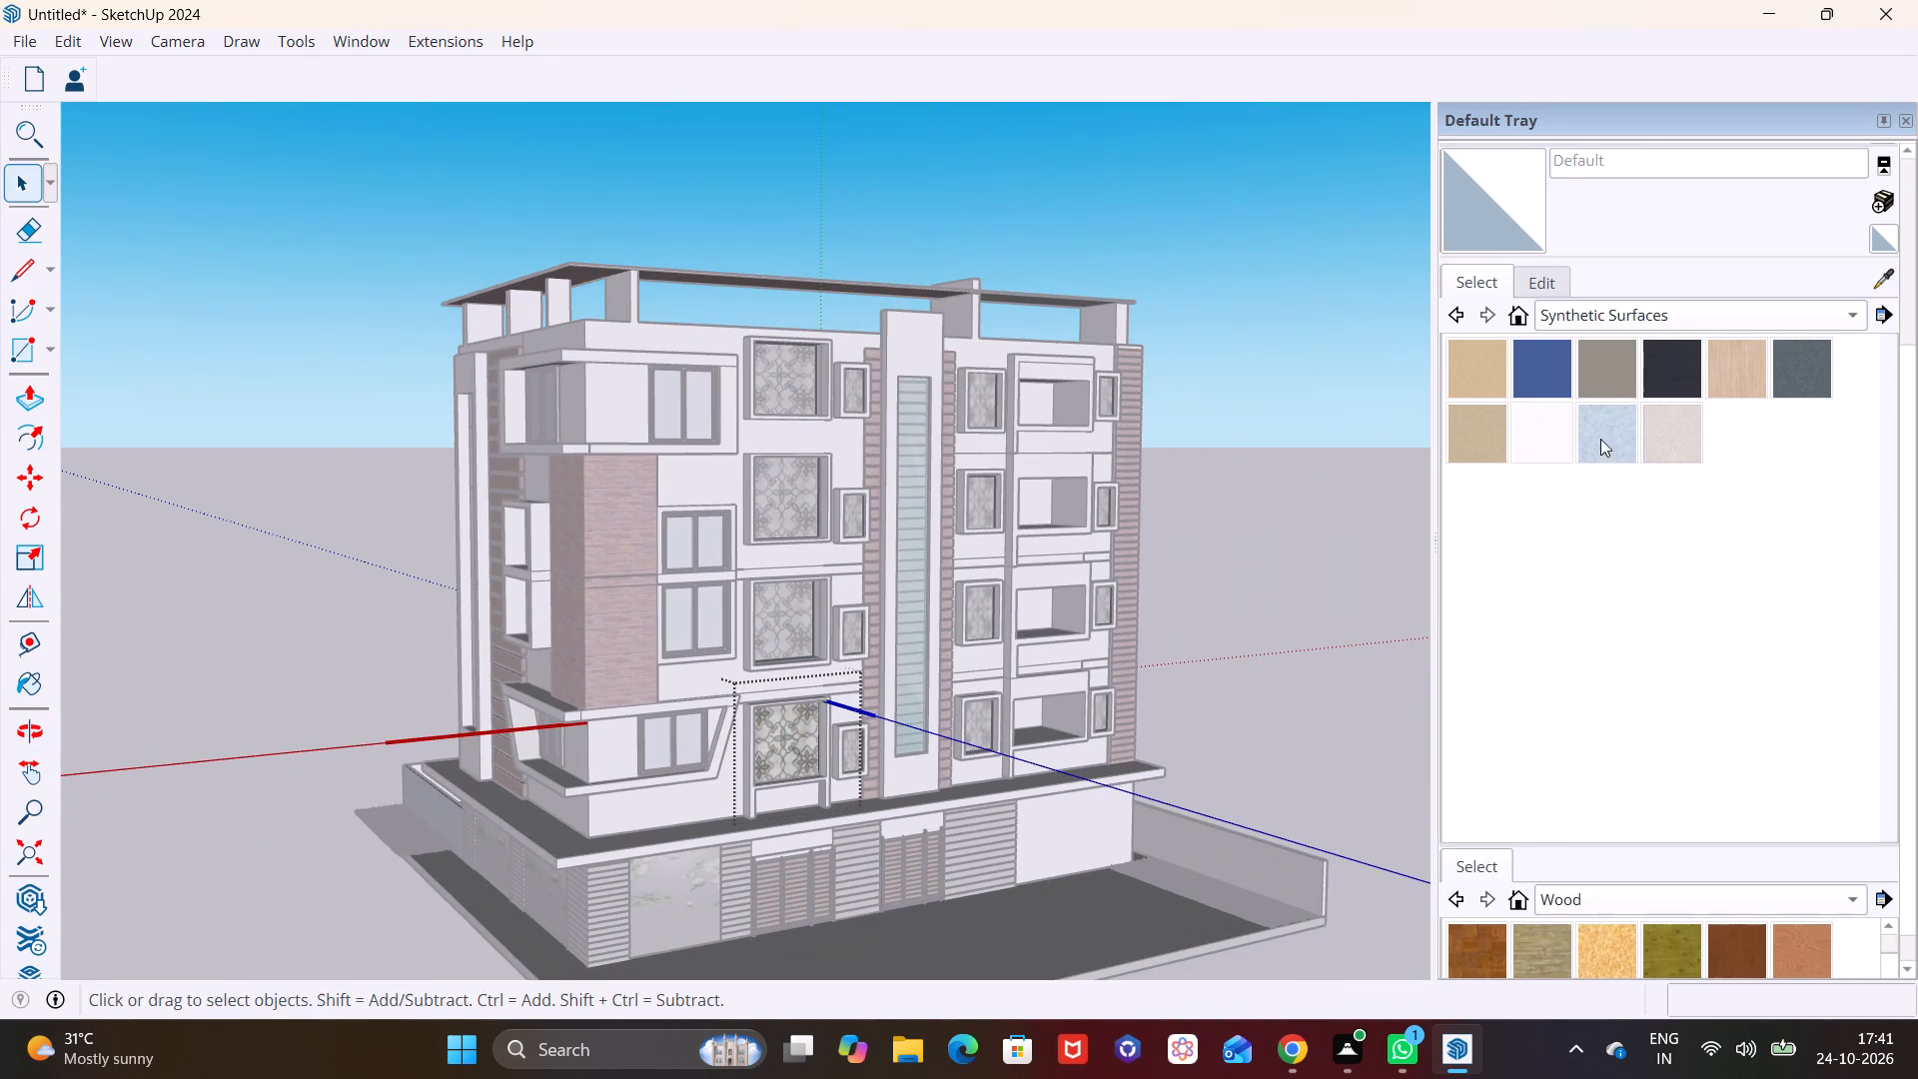
Open the second-lowest large floral panel and paint its face with Translucent Glass Sky Reflection from Glass and Mirrors.
{"action": "left_click", "coordinate": [1649, 322]}
{"action": "left_click", "coordinate": [1583, 232]}
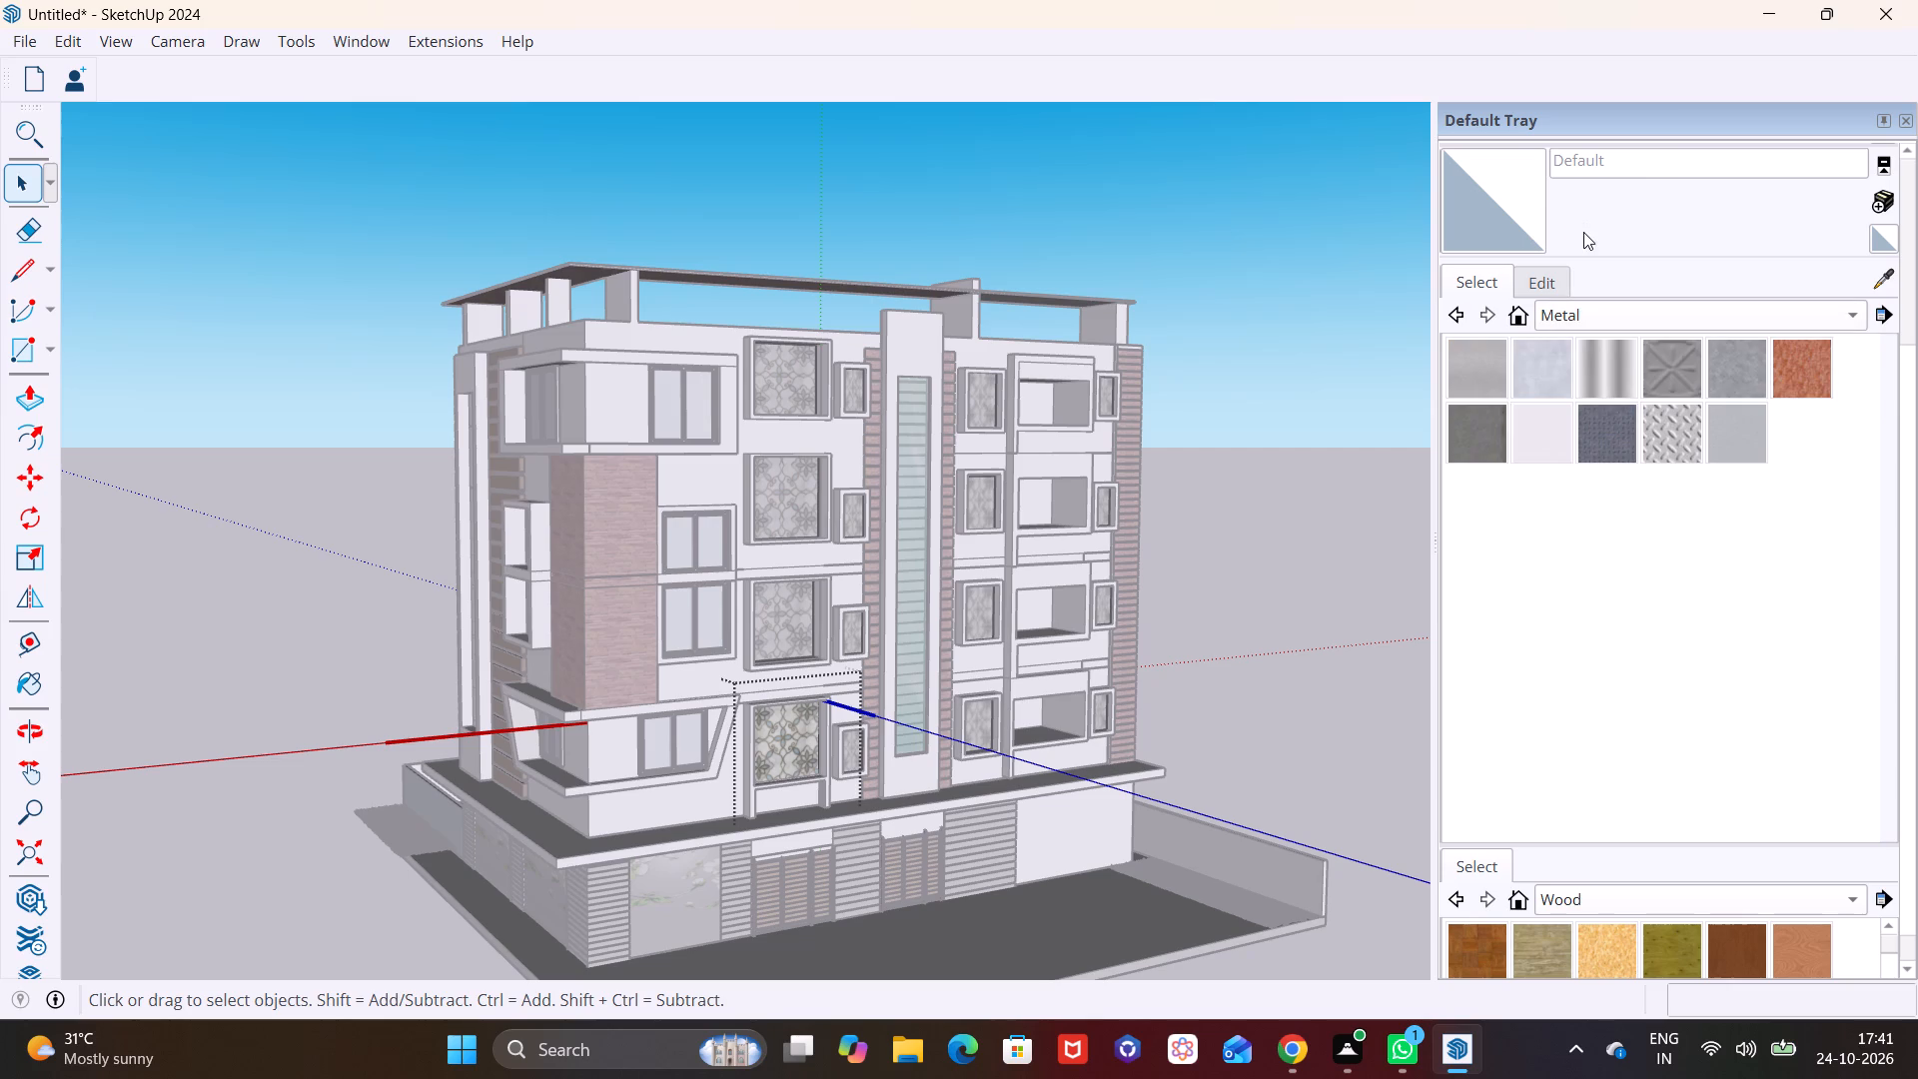
{"action": "left_click", "coordinate": [1601, 322]}
{"action": "left_click", "coordinate": [1602, 275]}
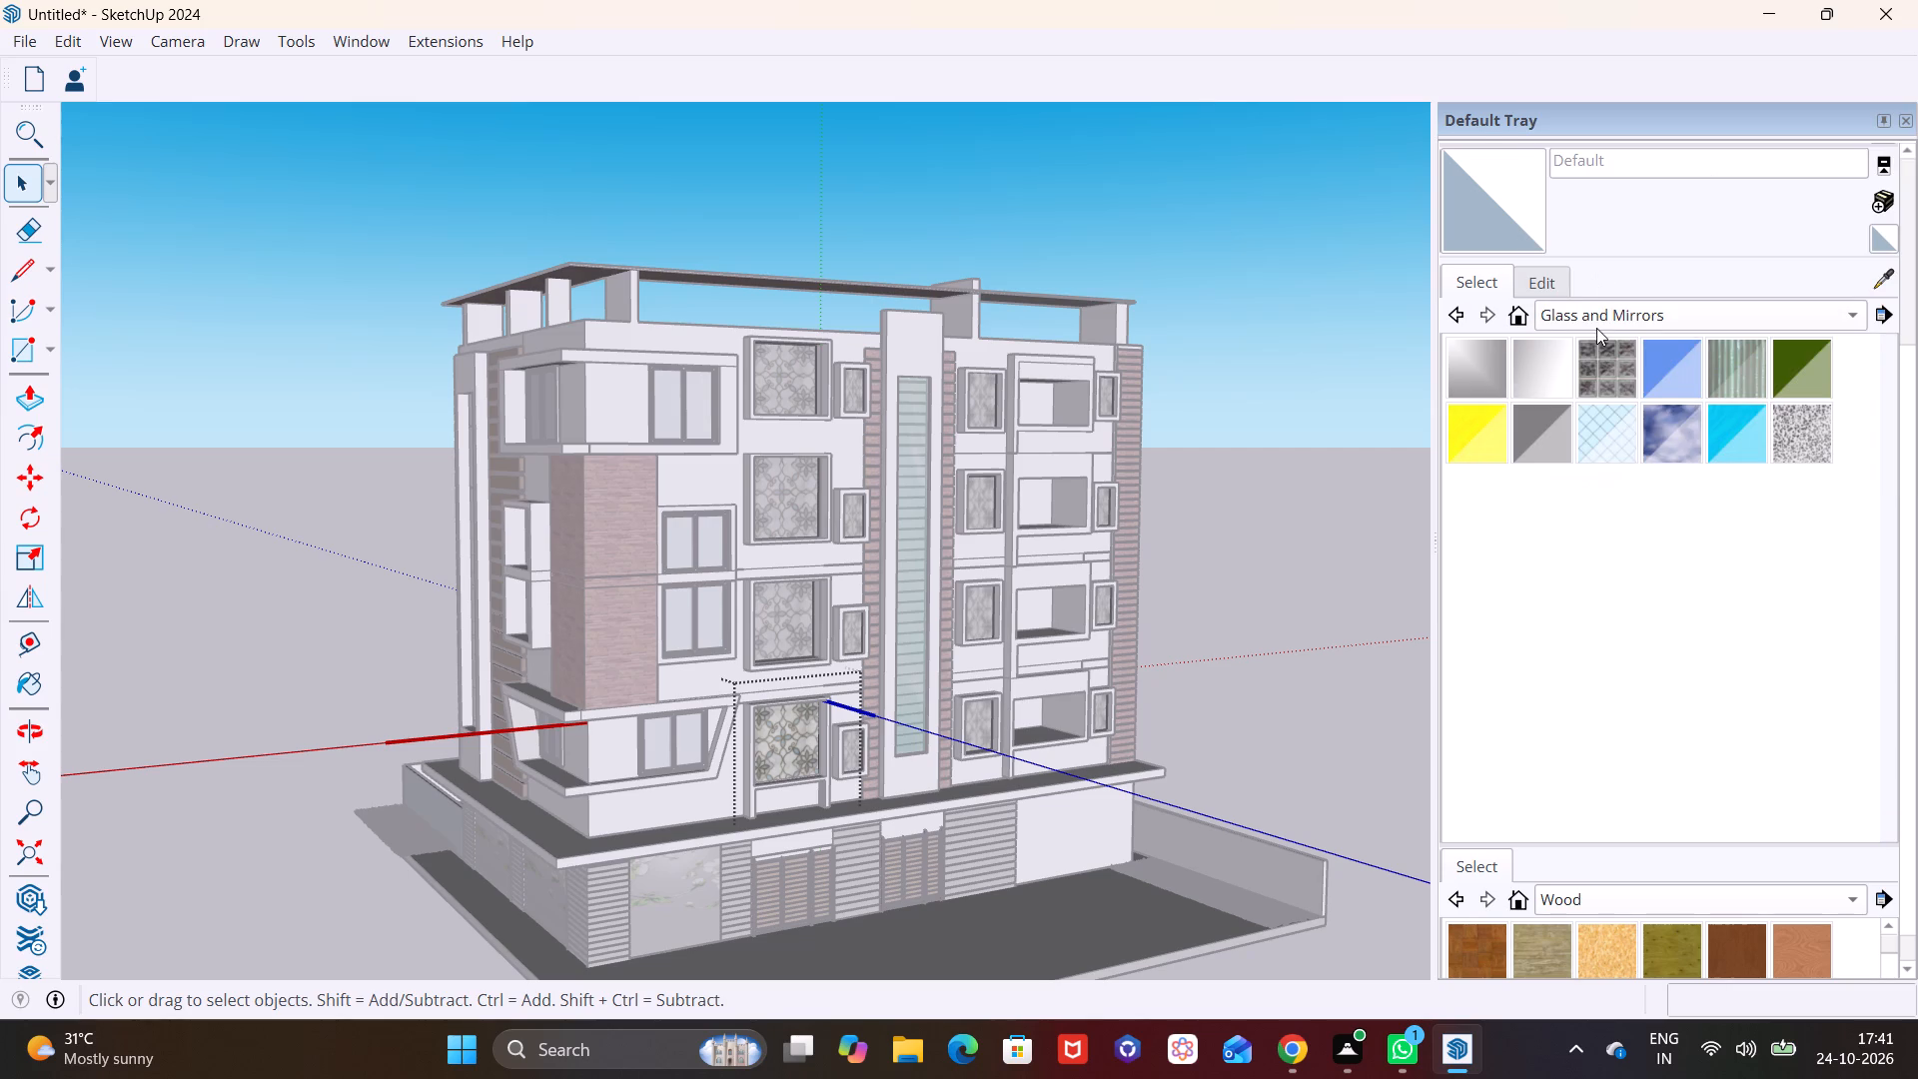
{"action": "left_click", "coordinate": [1662, 422]}
{"action": "scroll", "coordinate": [1036, 652], "scroll_direction": "up", "scroll_amount": 3}
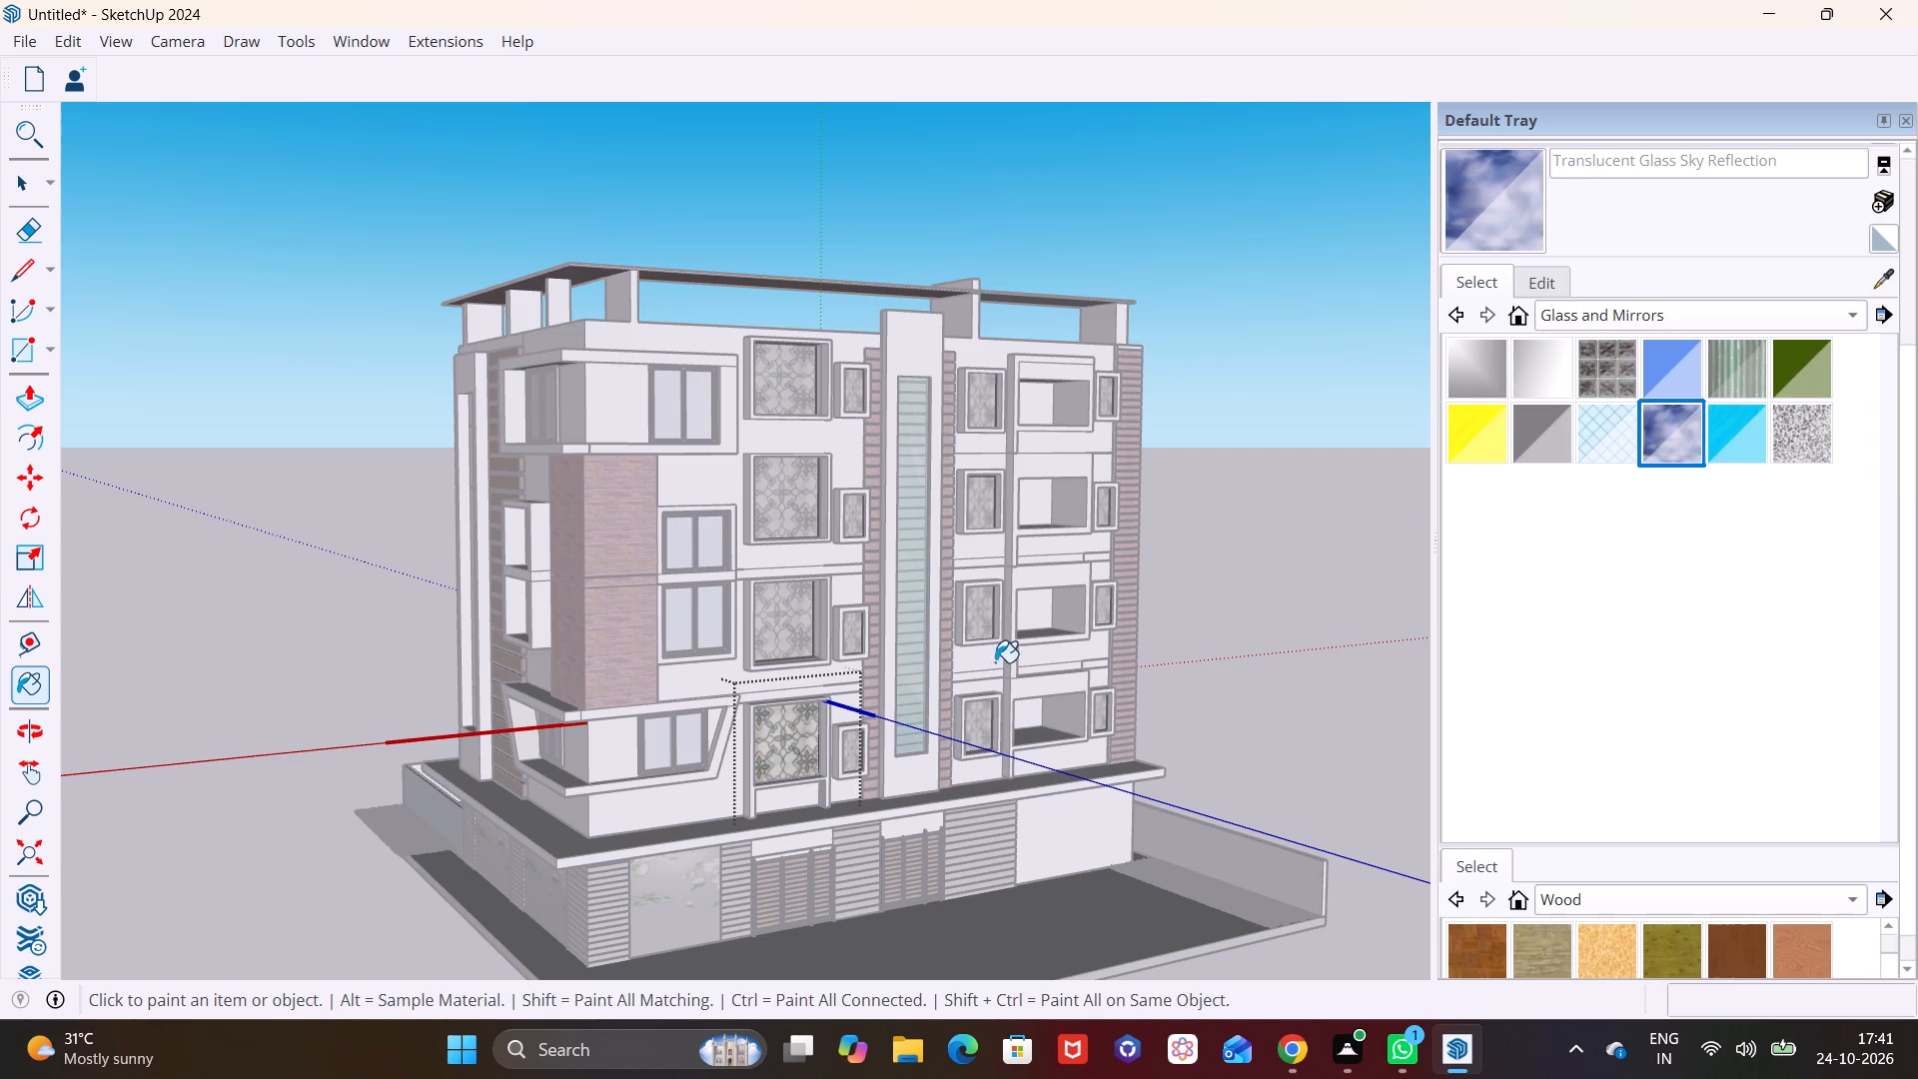
{"action": "scroll", "coordinate": [995, 662], "scroll_direction": "up", "scroll_amount": 15}
{"action": "key", "text": "space"}
{"action": "triple_click", "coordinate": [592, 591]}
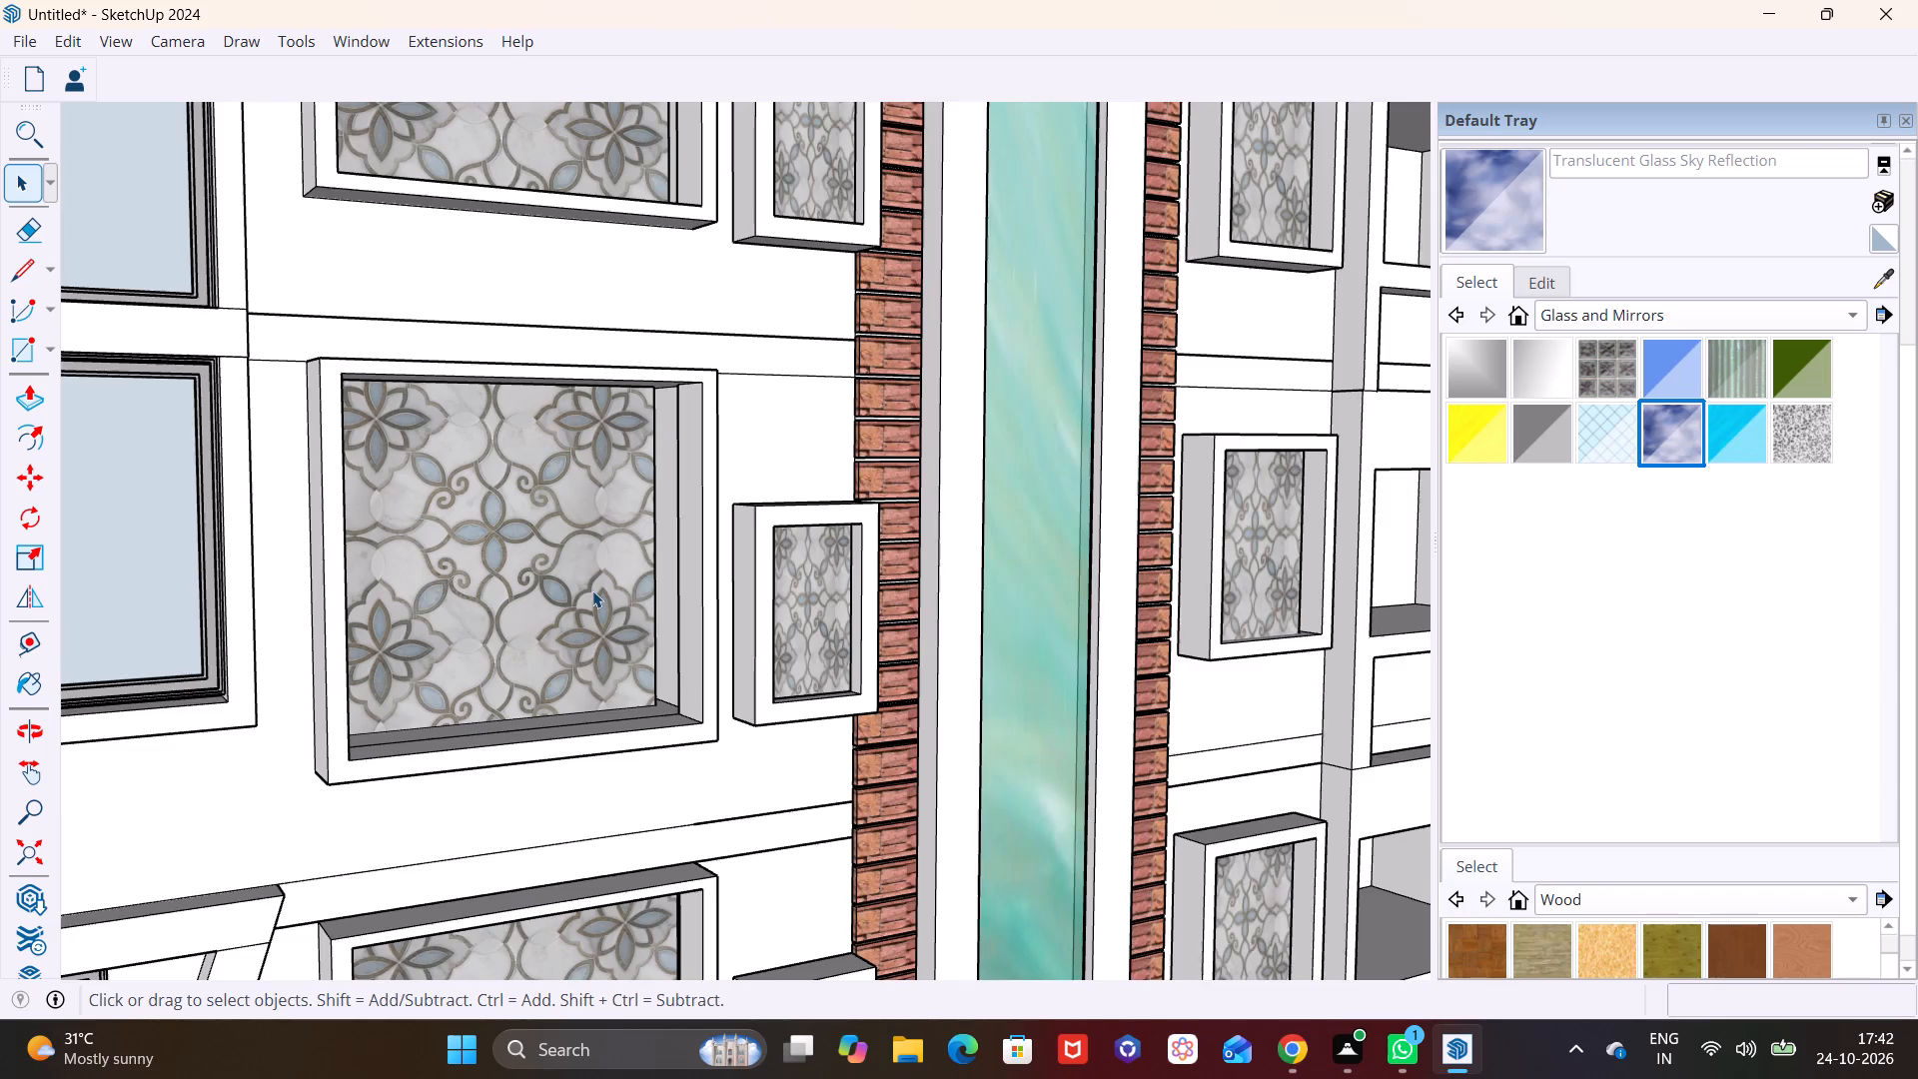
{"action": "left_click", "coordinate": [592, 589]}
{"action": "left_click", "coordinate": [584, 578]}
{"action": "left_click", "coordinate": [1476, 218]}
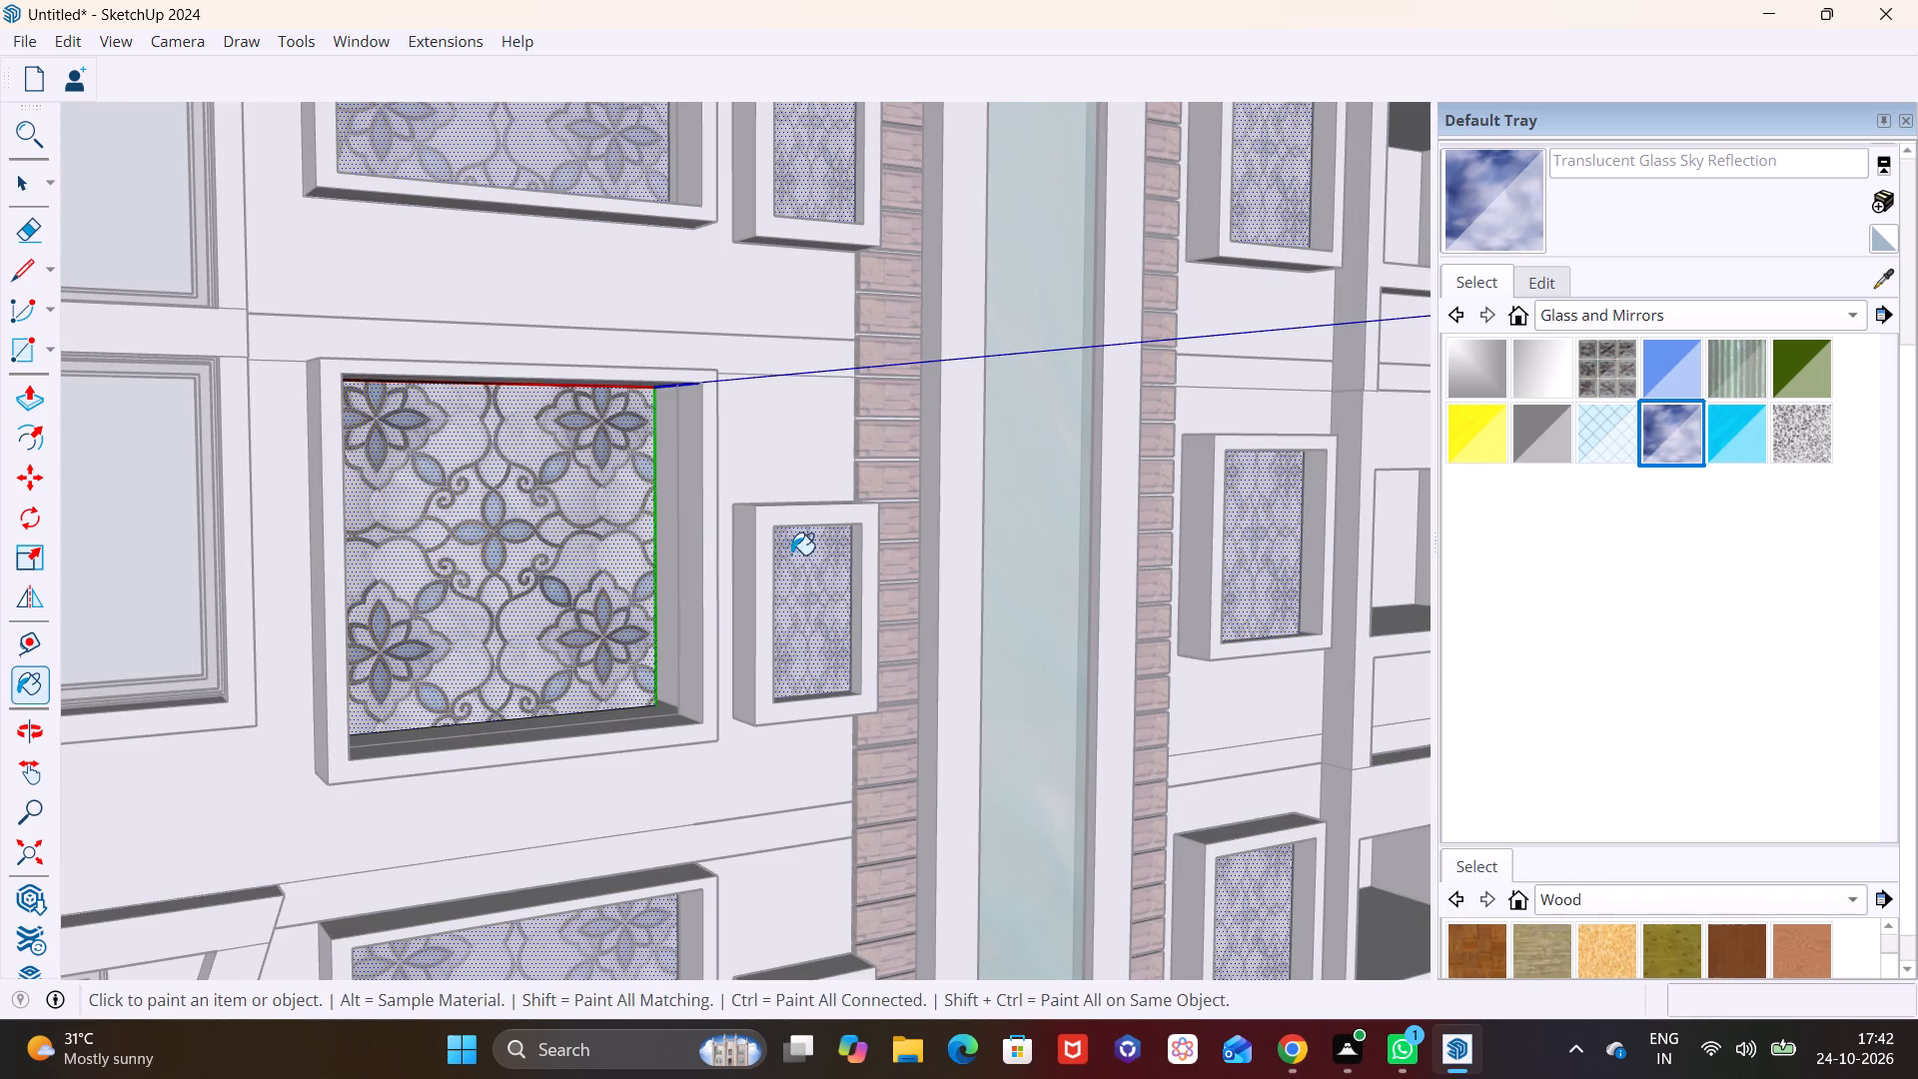
{"action": "left_click", "coordinate": [630, 561]}
{"action": "scroll", "coordinate": [630, 580], "scroll_direction": "down", "scroll_amount": 14}
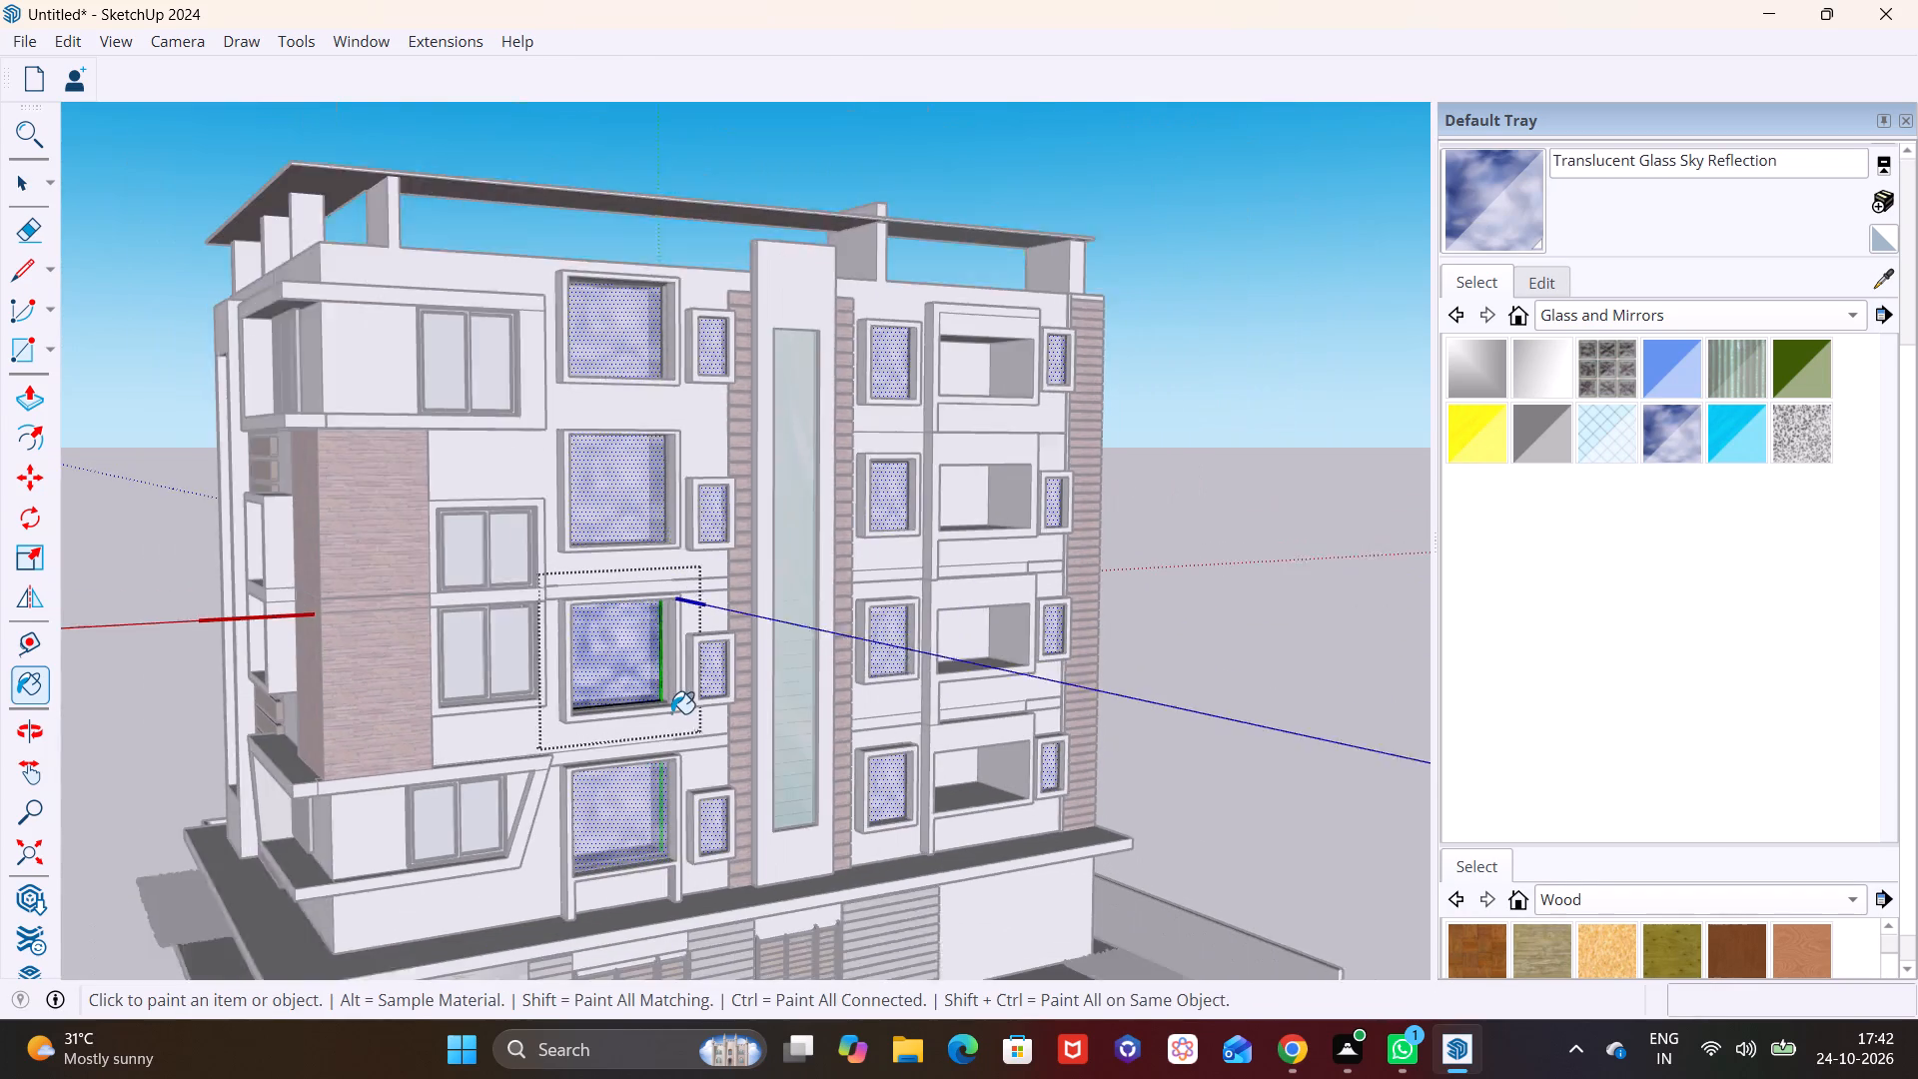
{"action": "scroll", "coordinate": [671, 713], "scroll_direction": "down", "scroll_amount": 4}
{"action": "key", "text": "space"}
{"action": "left_click", "coordinate": [1174, 647]}
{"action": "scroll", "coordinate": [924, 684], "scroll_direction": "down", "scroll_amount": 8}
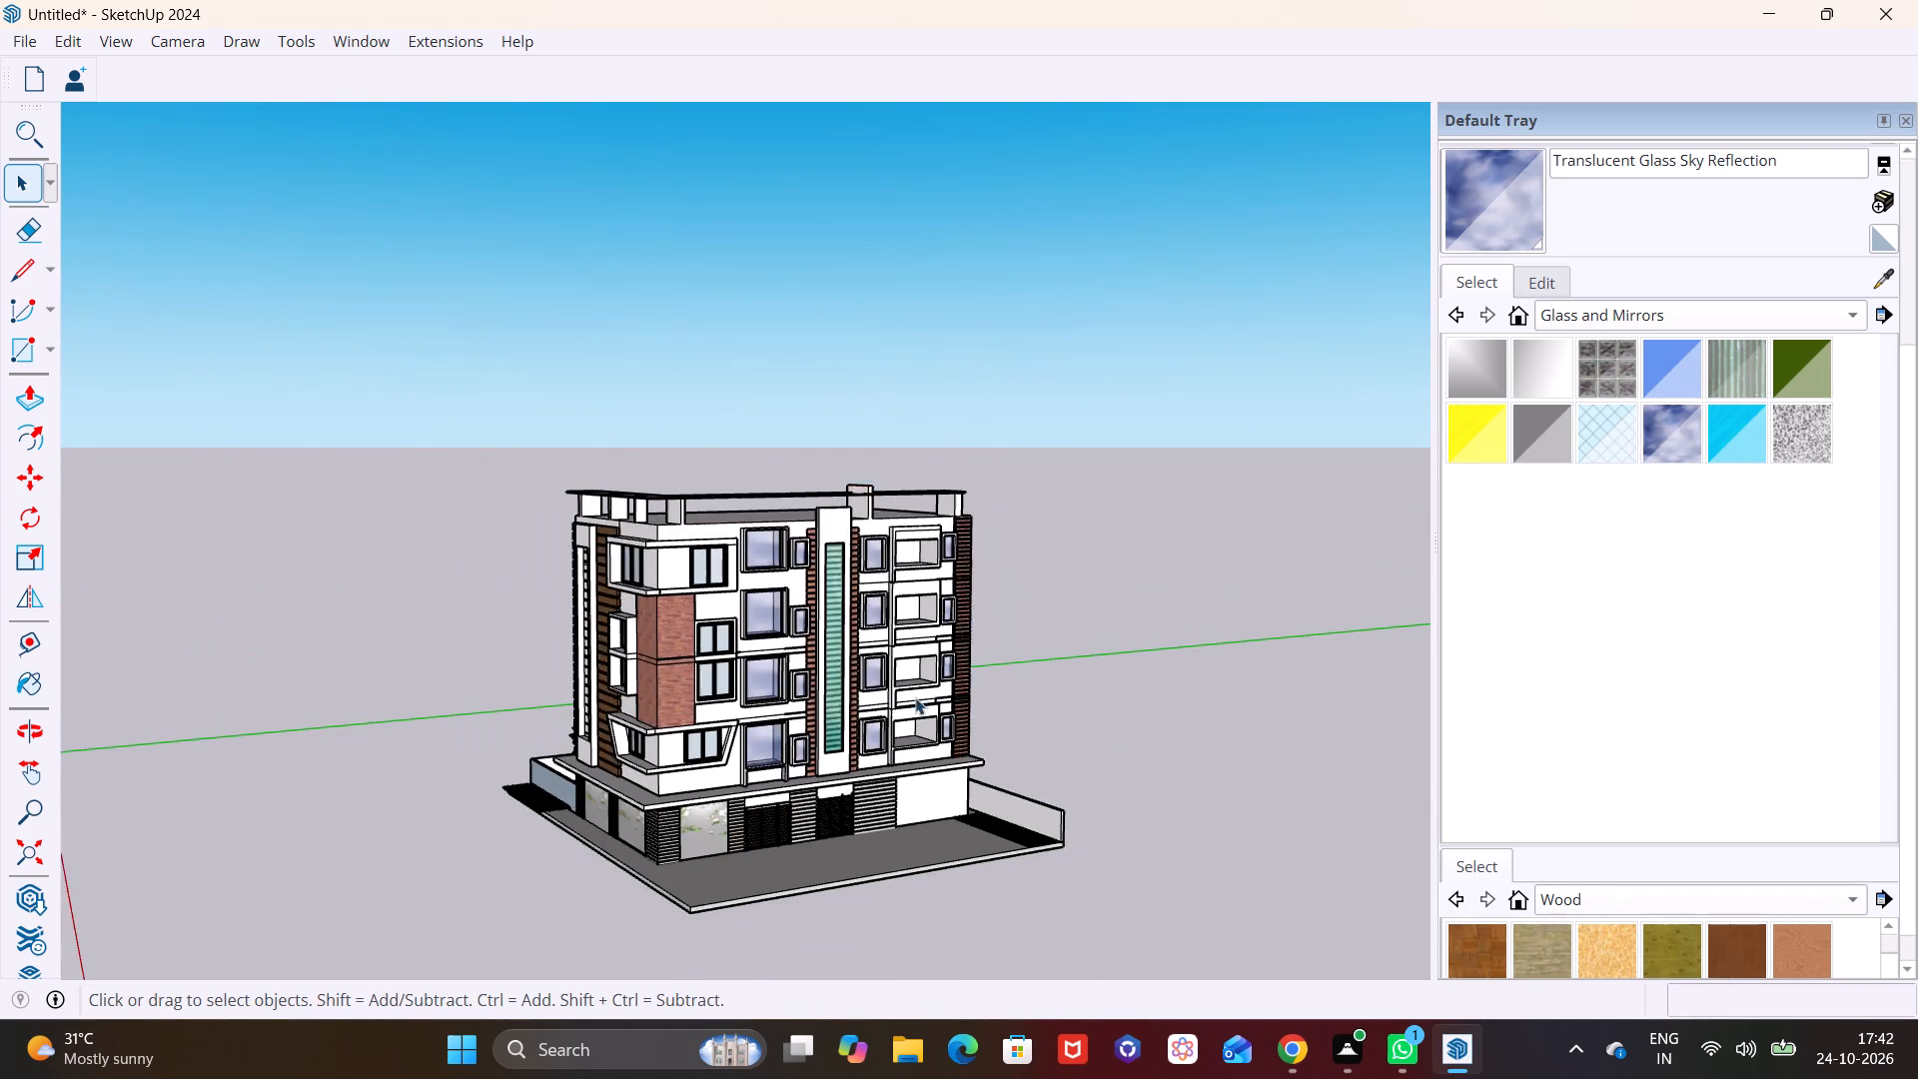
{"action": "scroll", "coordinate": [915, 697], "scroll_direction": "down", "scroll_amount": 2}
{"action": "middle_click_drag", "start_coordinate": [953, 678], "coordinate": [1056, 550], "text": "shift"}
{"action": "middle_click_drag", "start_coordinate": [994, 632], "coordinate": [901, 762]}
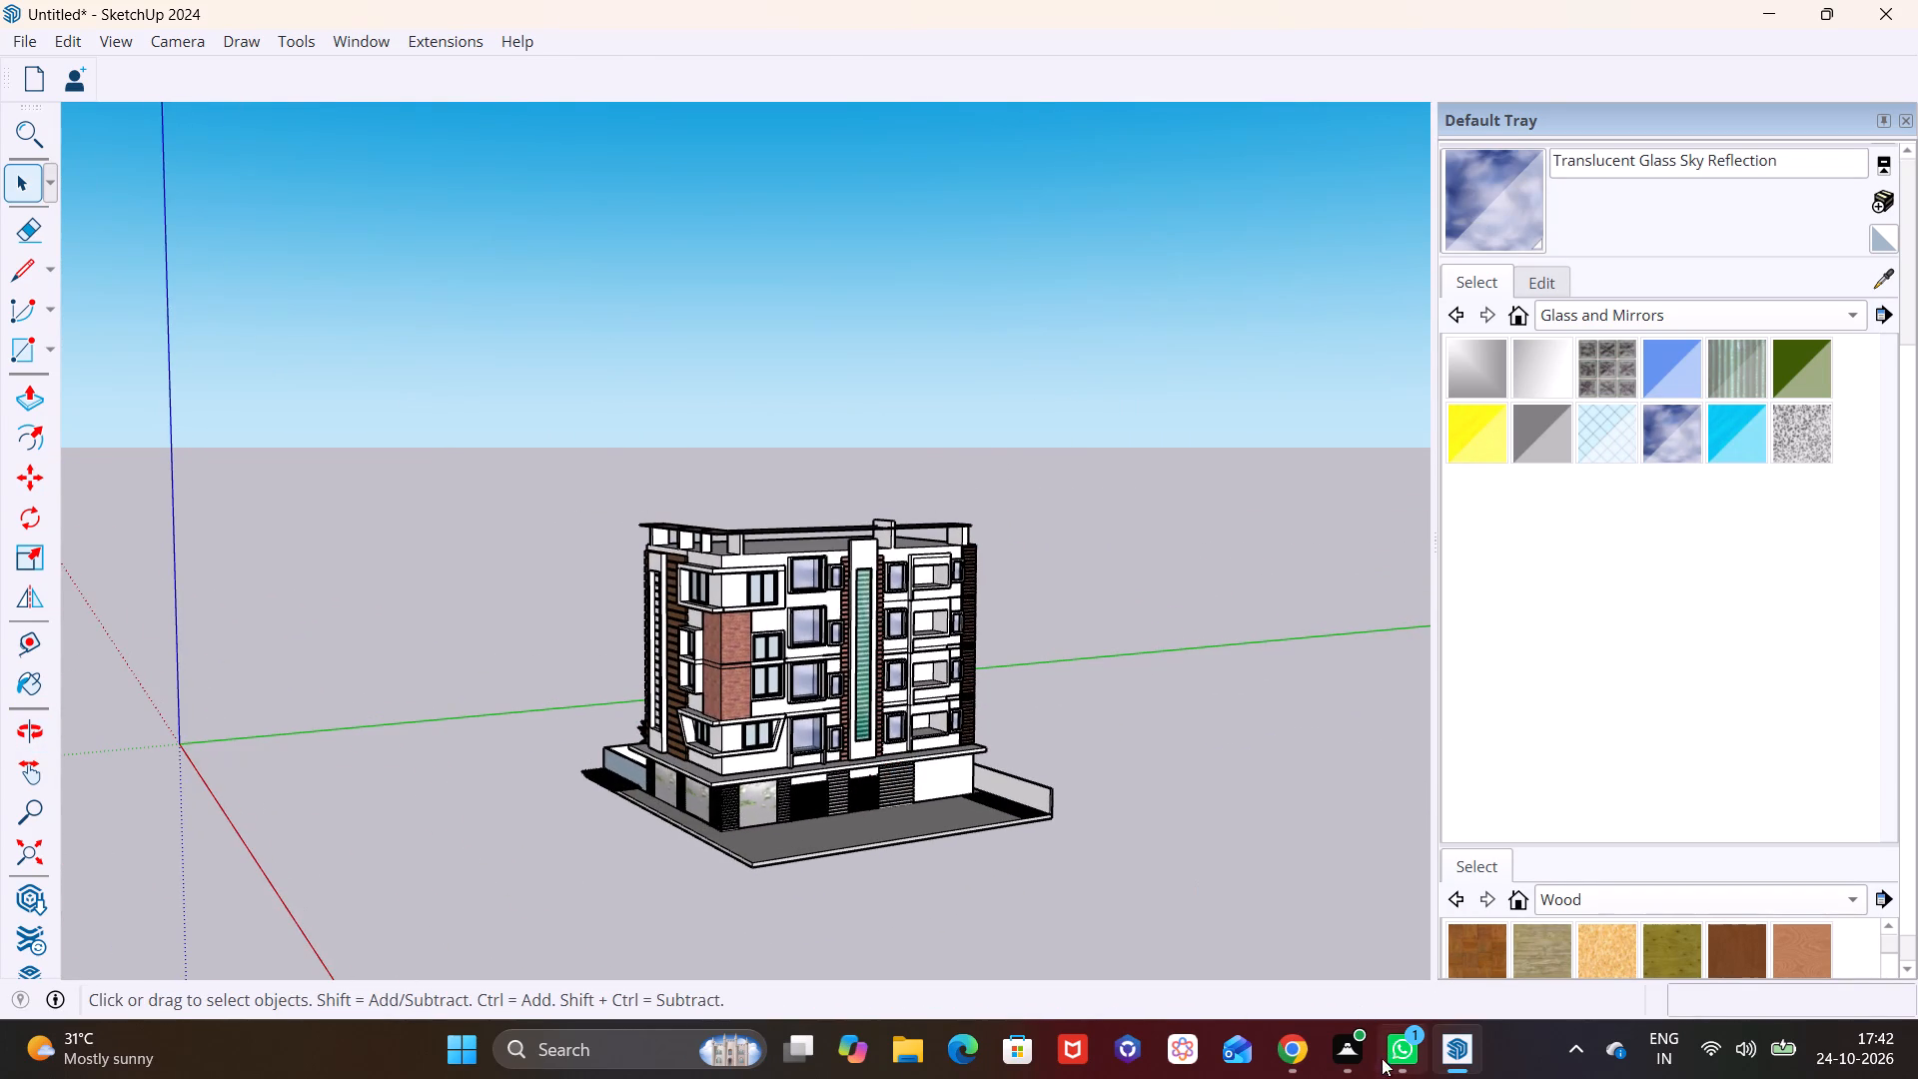
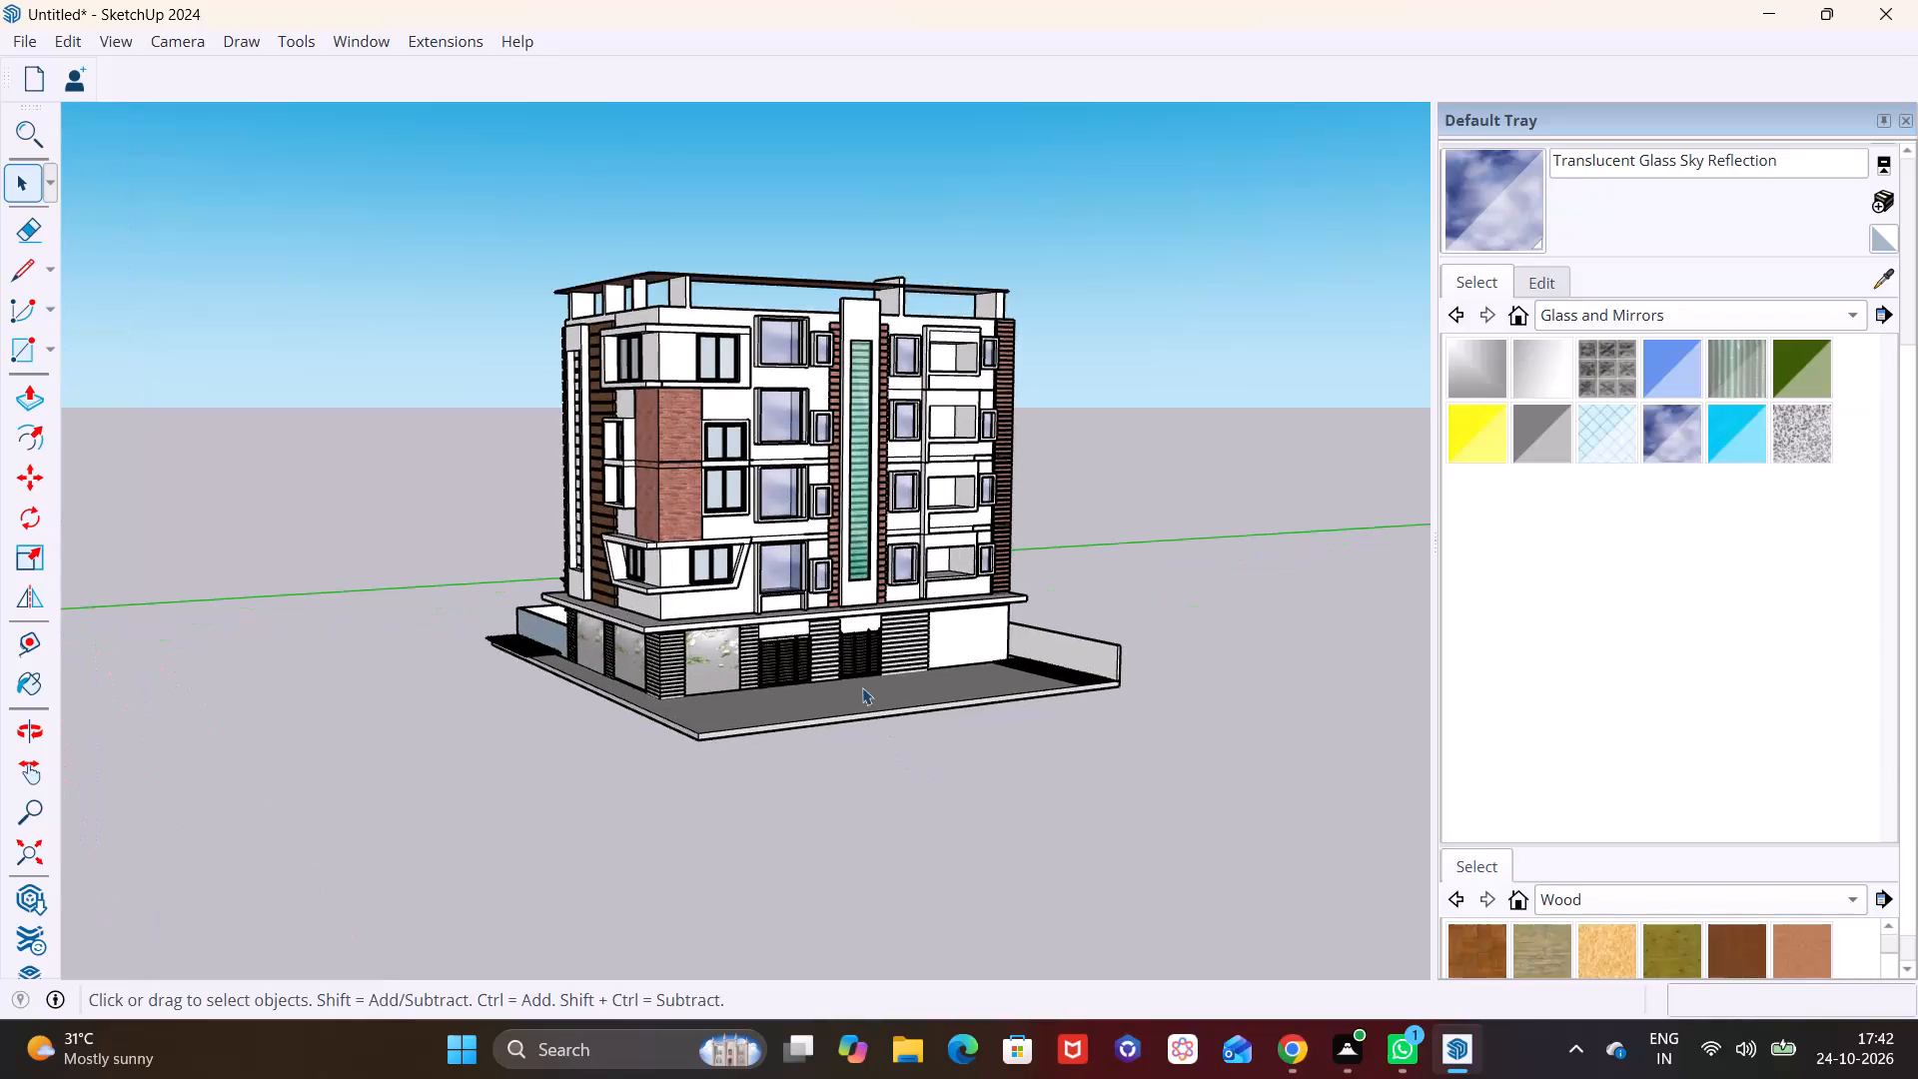
Draw a line about 3' 7" long from the back lower corner of the slanted window surround to the lowest large glass panel's frame.
{"action": "scroll", "coordinate": [852, 669], "scroll_direction": "up", "scroll_amount": 1, "text": "shift"}
{"action": "middle_click_drag", "start_coordinate": [850, 669], "coordinate": [864, 829], "text": "shift"}
{"action": "middle_click_drag", "start_coordinate": [899, 799], "coordinate": [913, 795]}
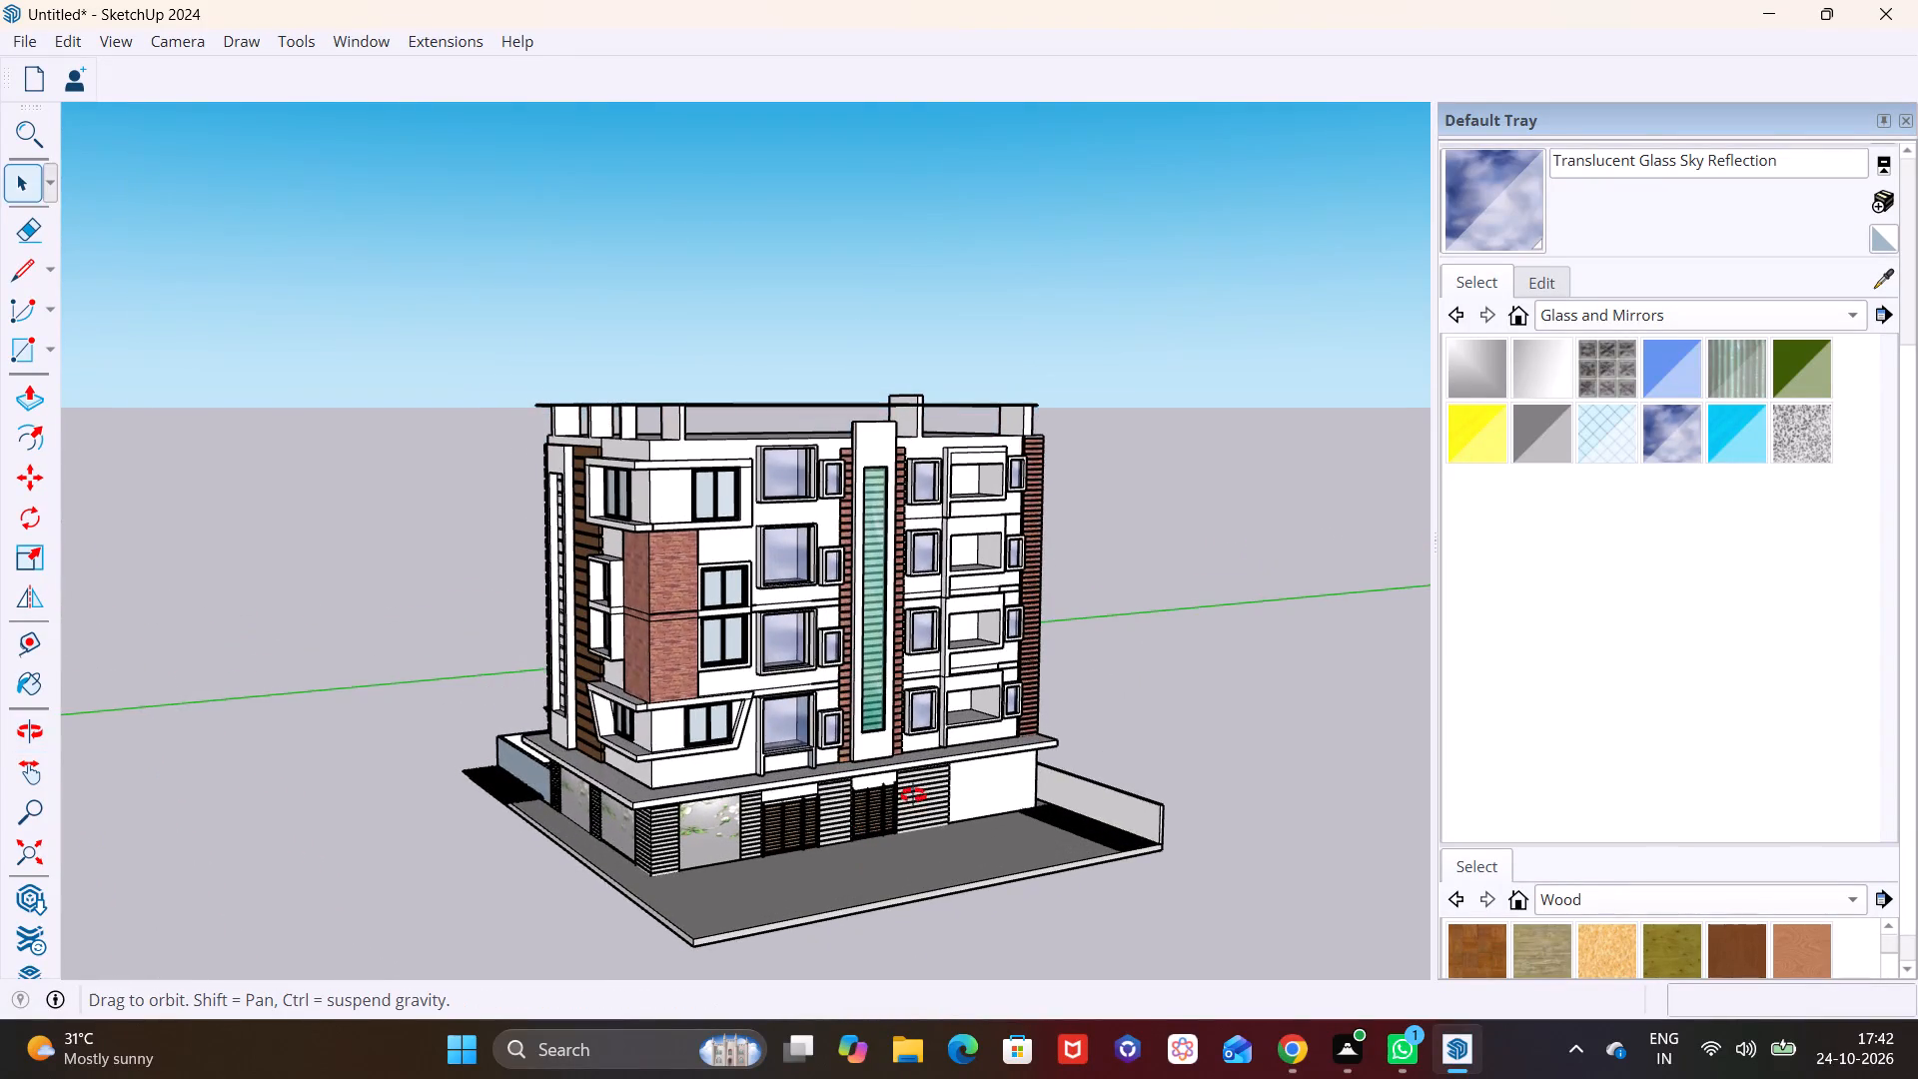
{"action": "middle_click_drag", "start_coordinate": [913, 795], "coordinate": [977, 741]}
{"action": "scroll", "coordinate": [793, 691], "scroll_direction": "up", "scroll_amount": 3}
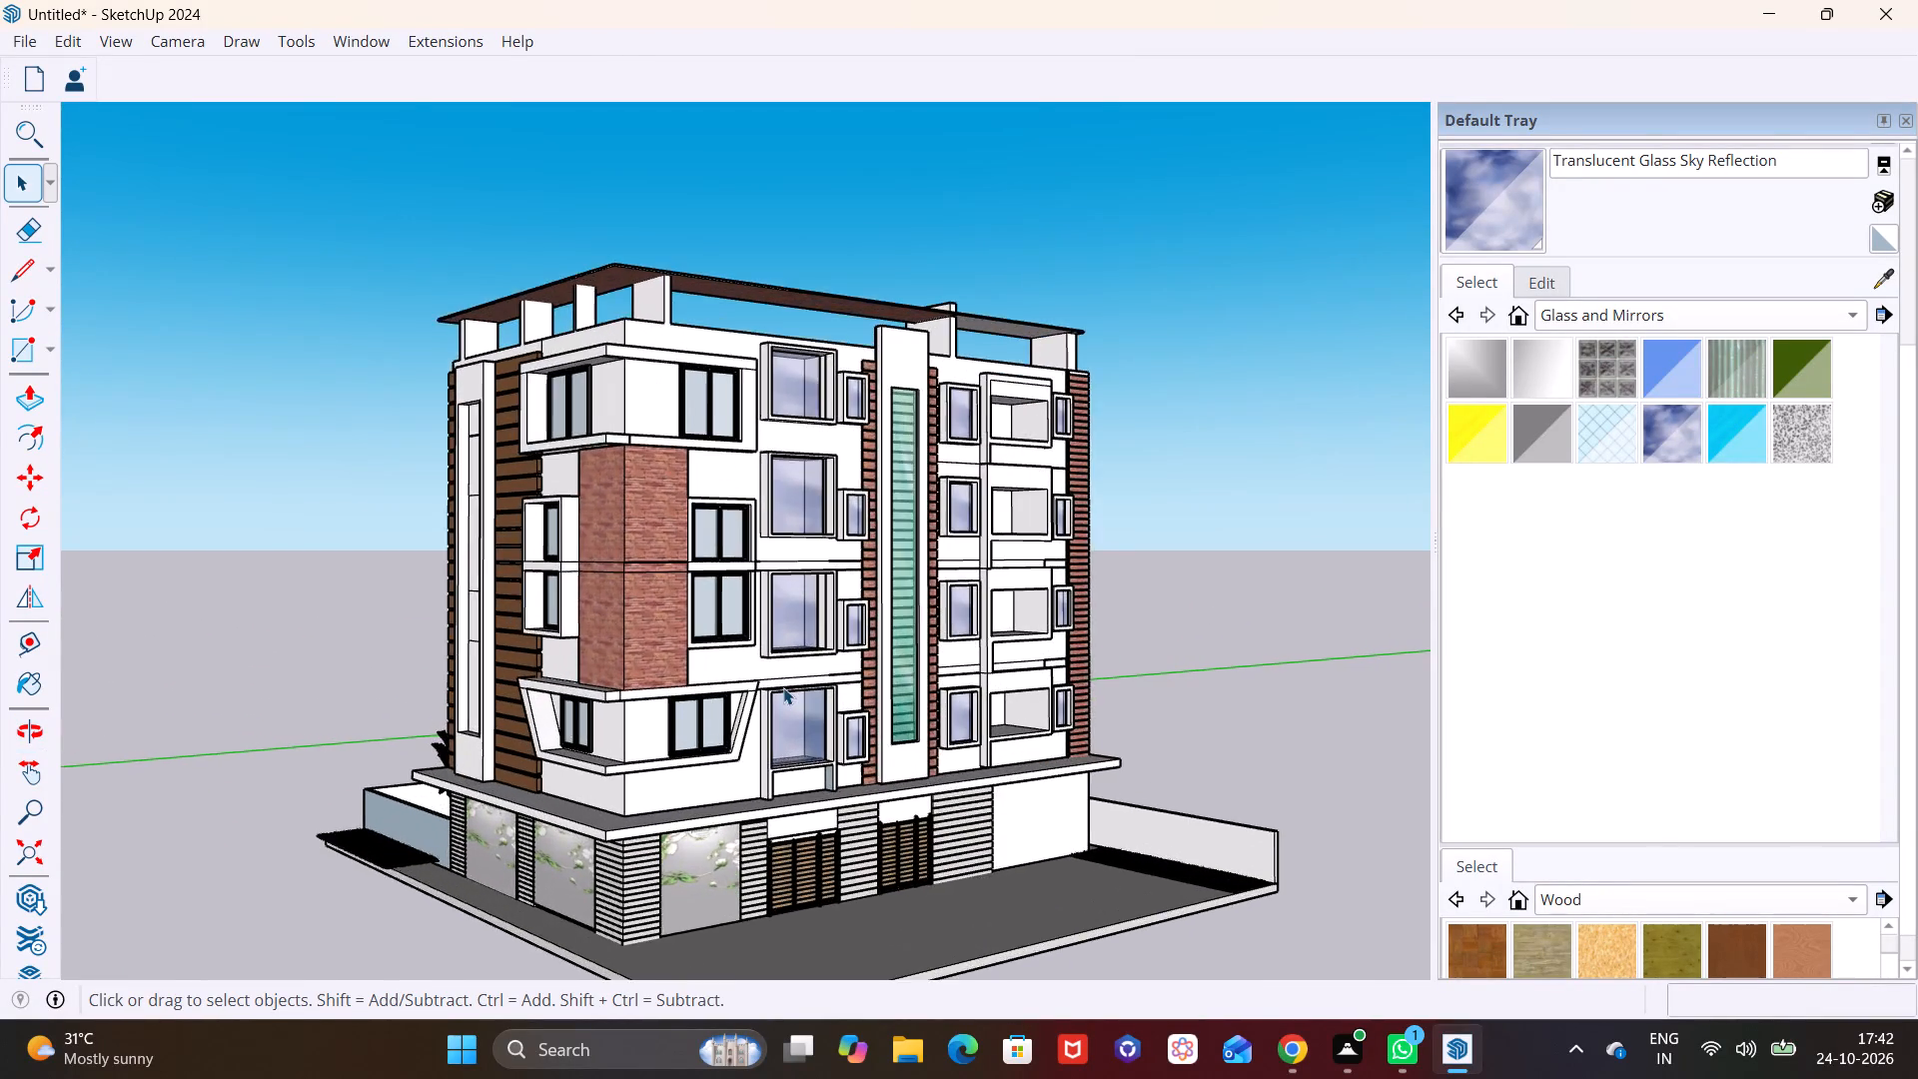
{"action": "scroll", "coordinate": [783, 687], "scroll_direction": "up", "scroll_amount": 6}
{"action": "middle_click_drag", "start_coordinate": [744, 710], "coordinate": [505, 732]}
{"action": "scroll", "coordinate": [639, 779], "scroll_direction": "up", "scroll_amount": 3}
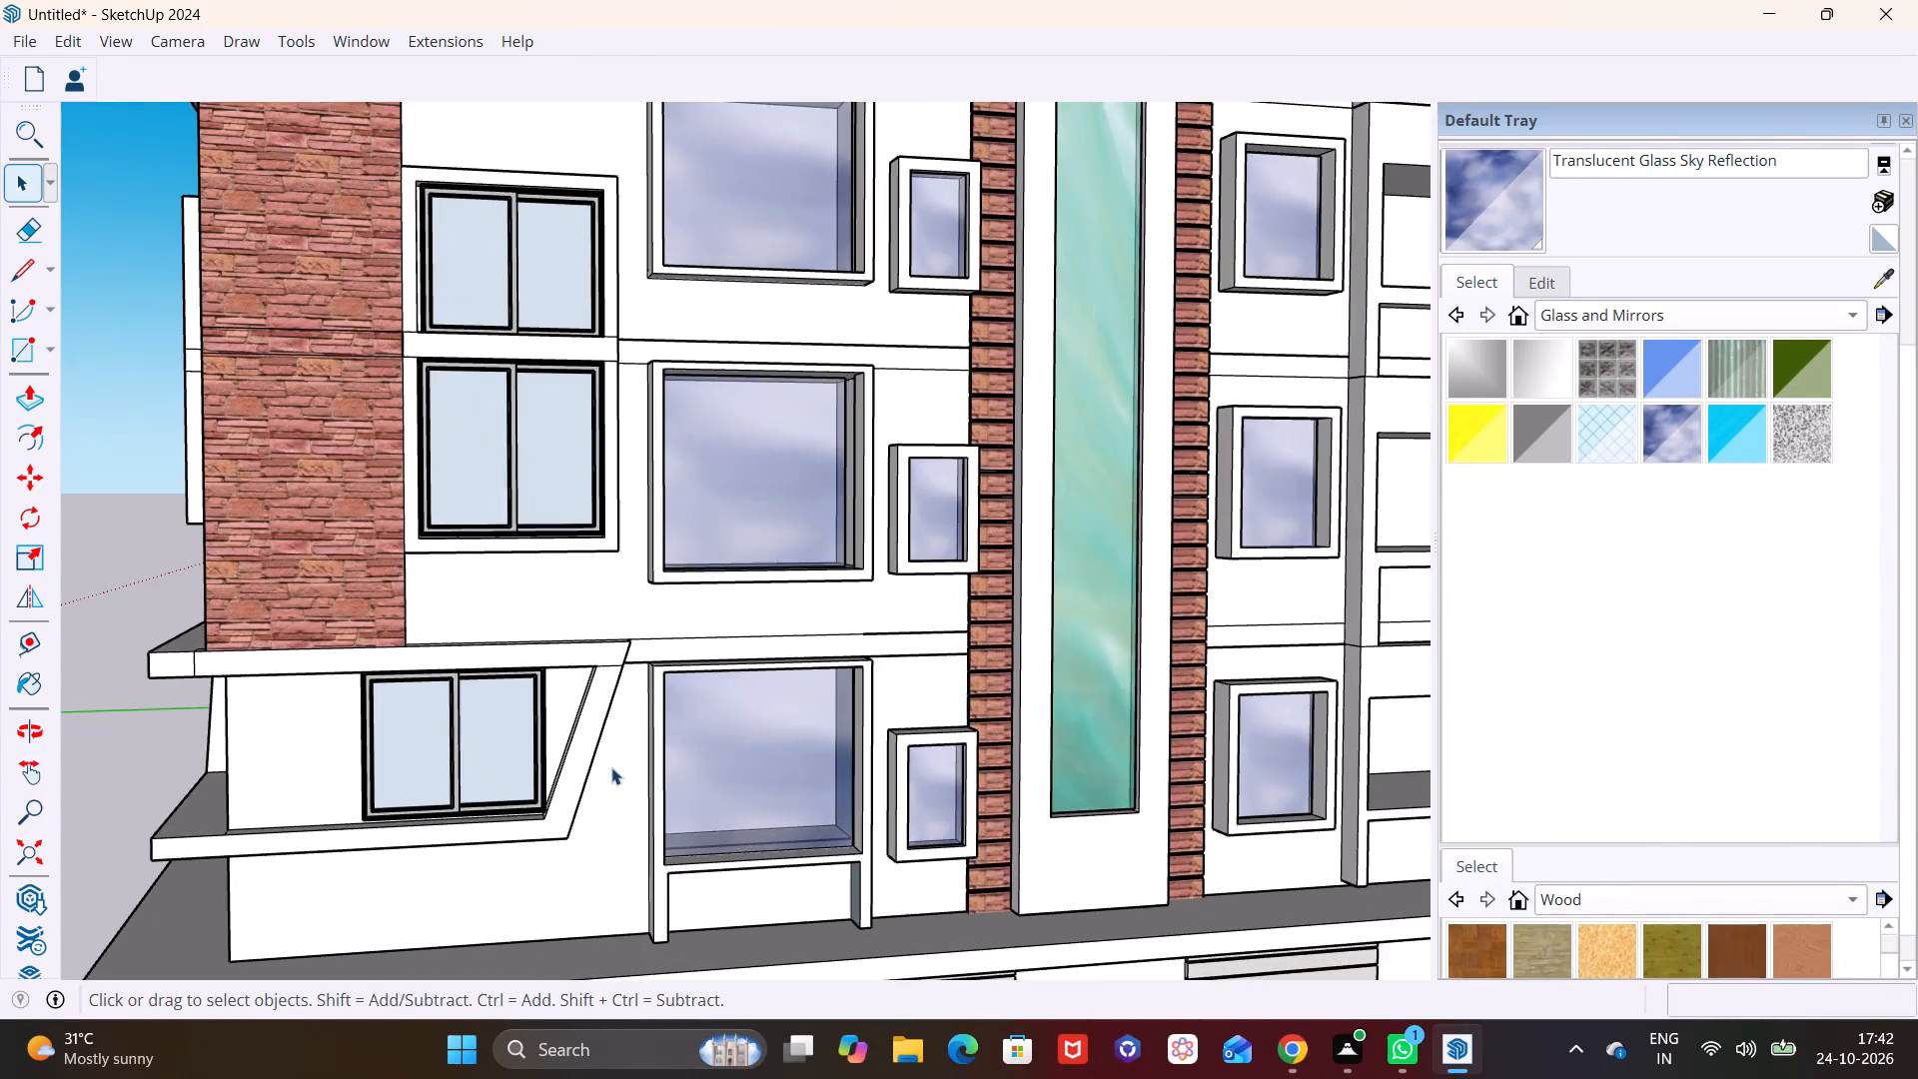
{"action": "scroll", "coordinate": [611, 767], "scroll_direction": "up", "scroll_amount": 1}
{"action": "middle_click_drag", "start_coordinate": [611, 767], "coordinate": [468, 758]}
{"action": "scroll", "coordinate": [468, 760], "scroll_direction": "up", "scroll_amount": 6}
{"action": "middle_click_drag", "start_coordinate": [524, 783], "coordinate": [628, 624], "text": "shift"}
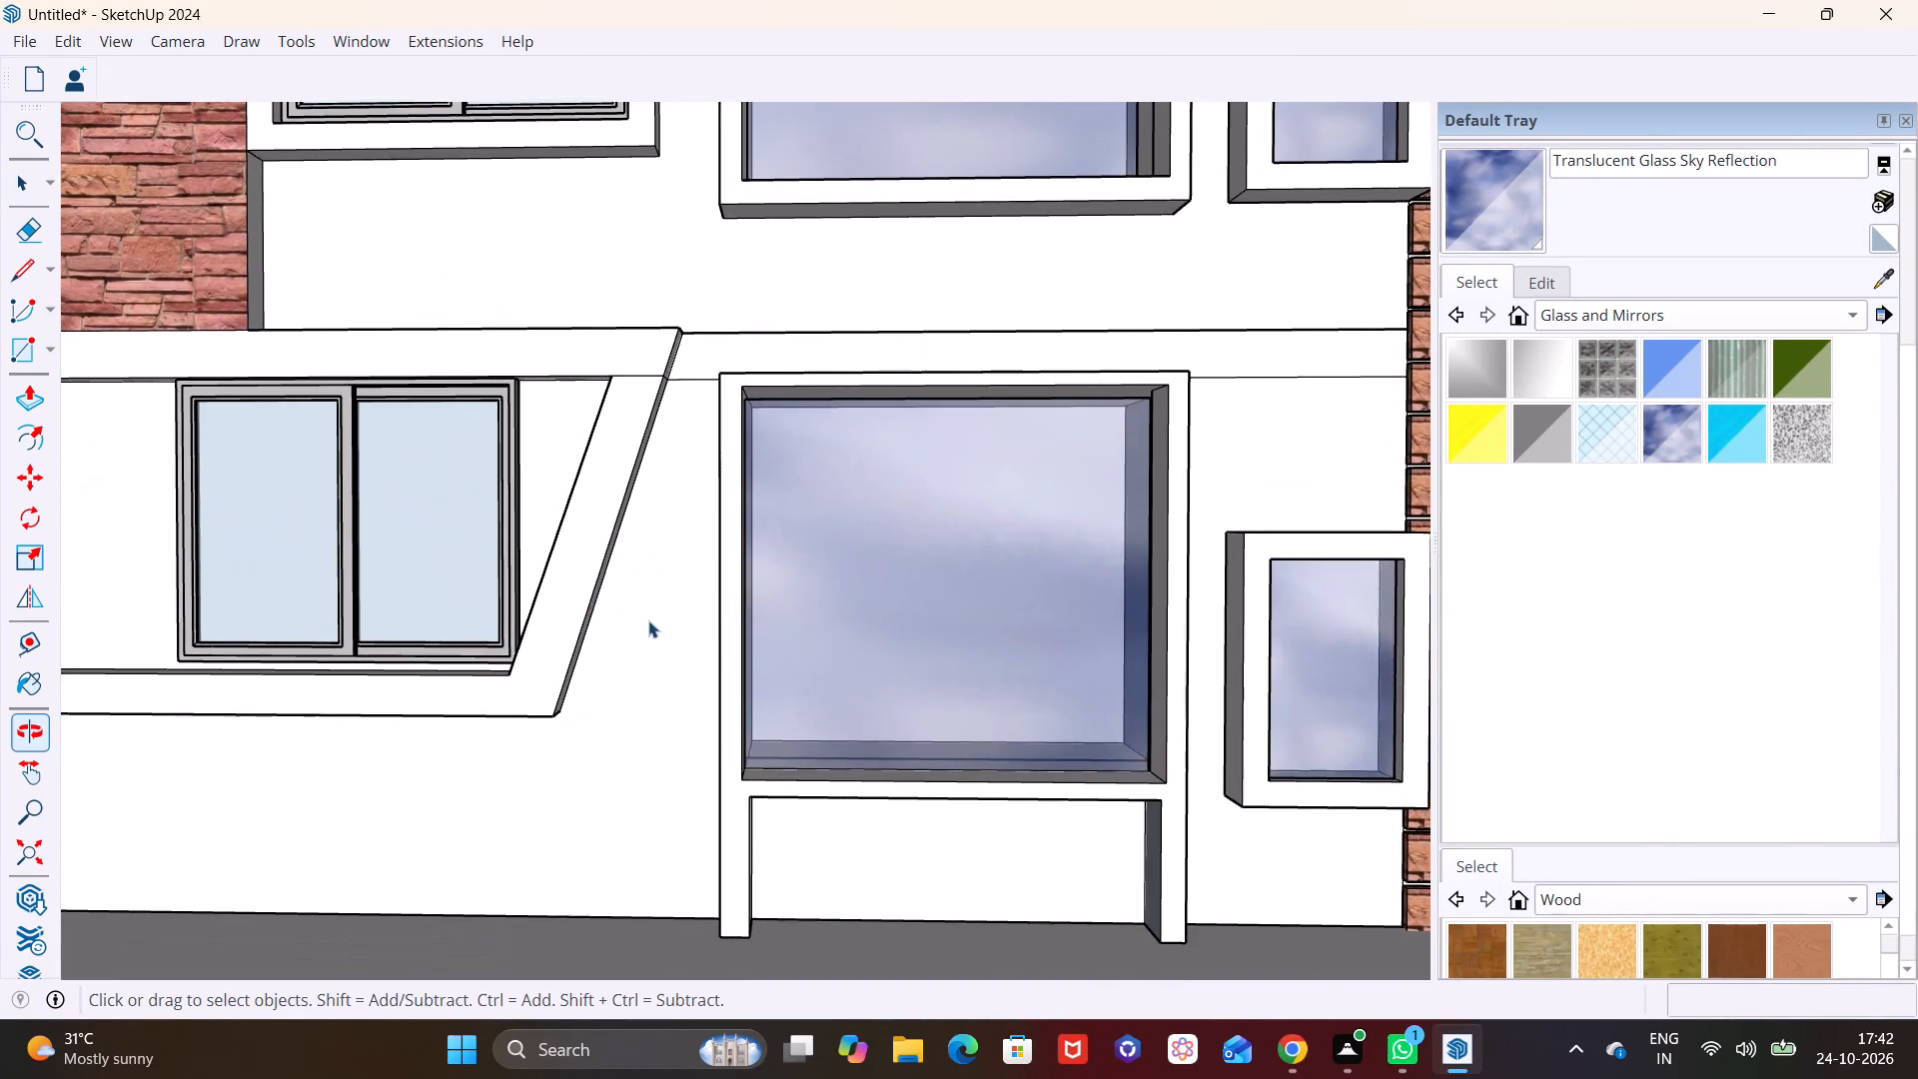
{"action": "scroll", "coordinate": [652, 635], "scroll_direction": "down", "scroll_amount": 3}
{"action": "left_click", "coordinate": [33, 277]}
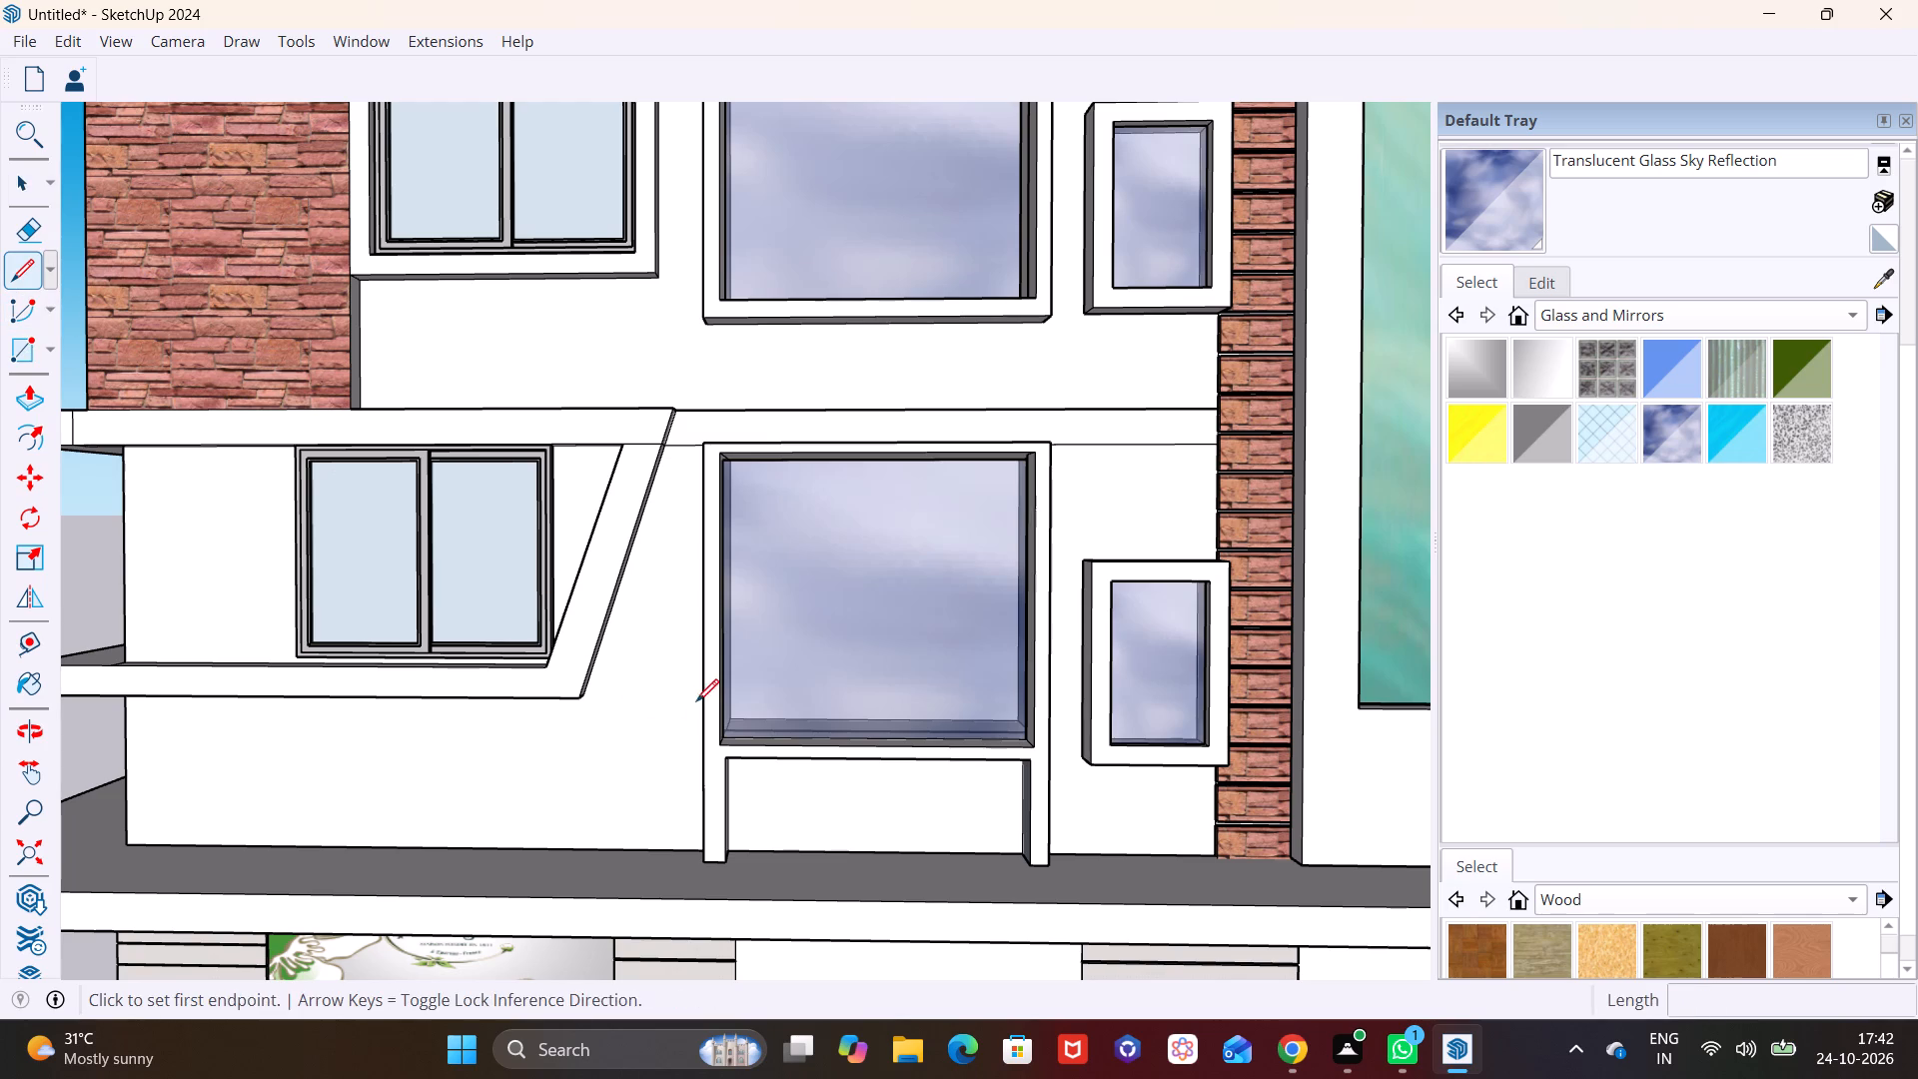
{"action": "middle_click_drag", "start_coordinate": [637, 703], "coordinate": [476, 715]}
{"action": "scroll", "coordinate": [469, 697], "scroll_direction": "up", "scroll_amount": 2}
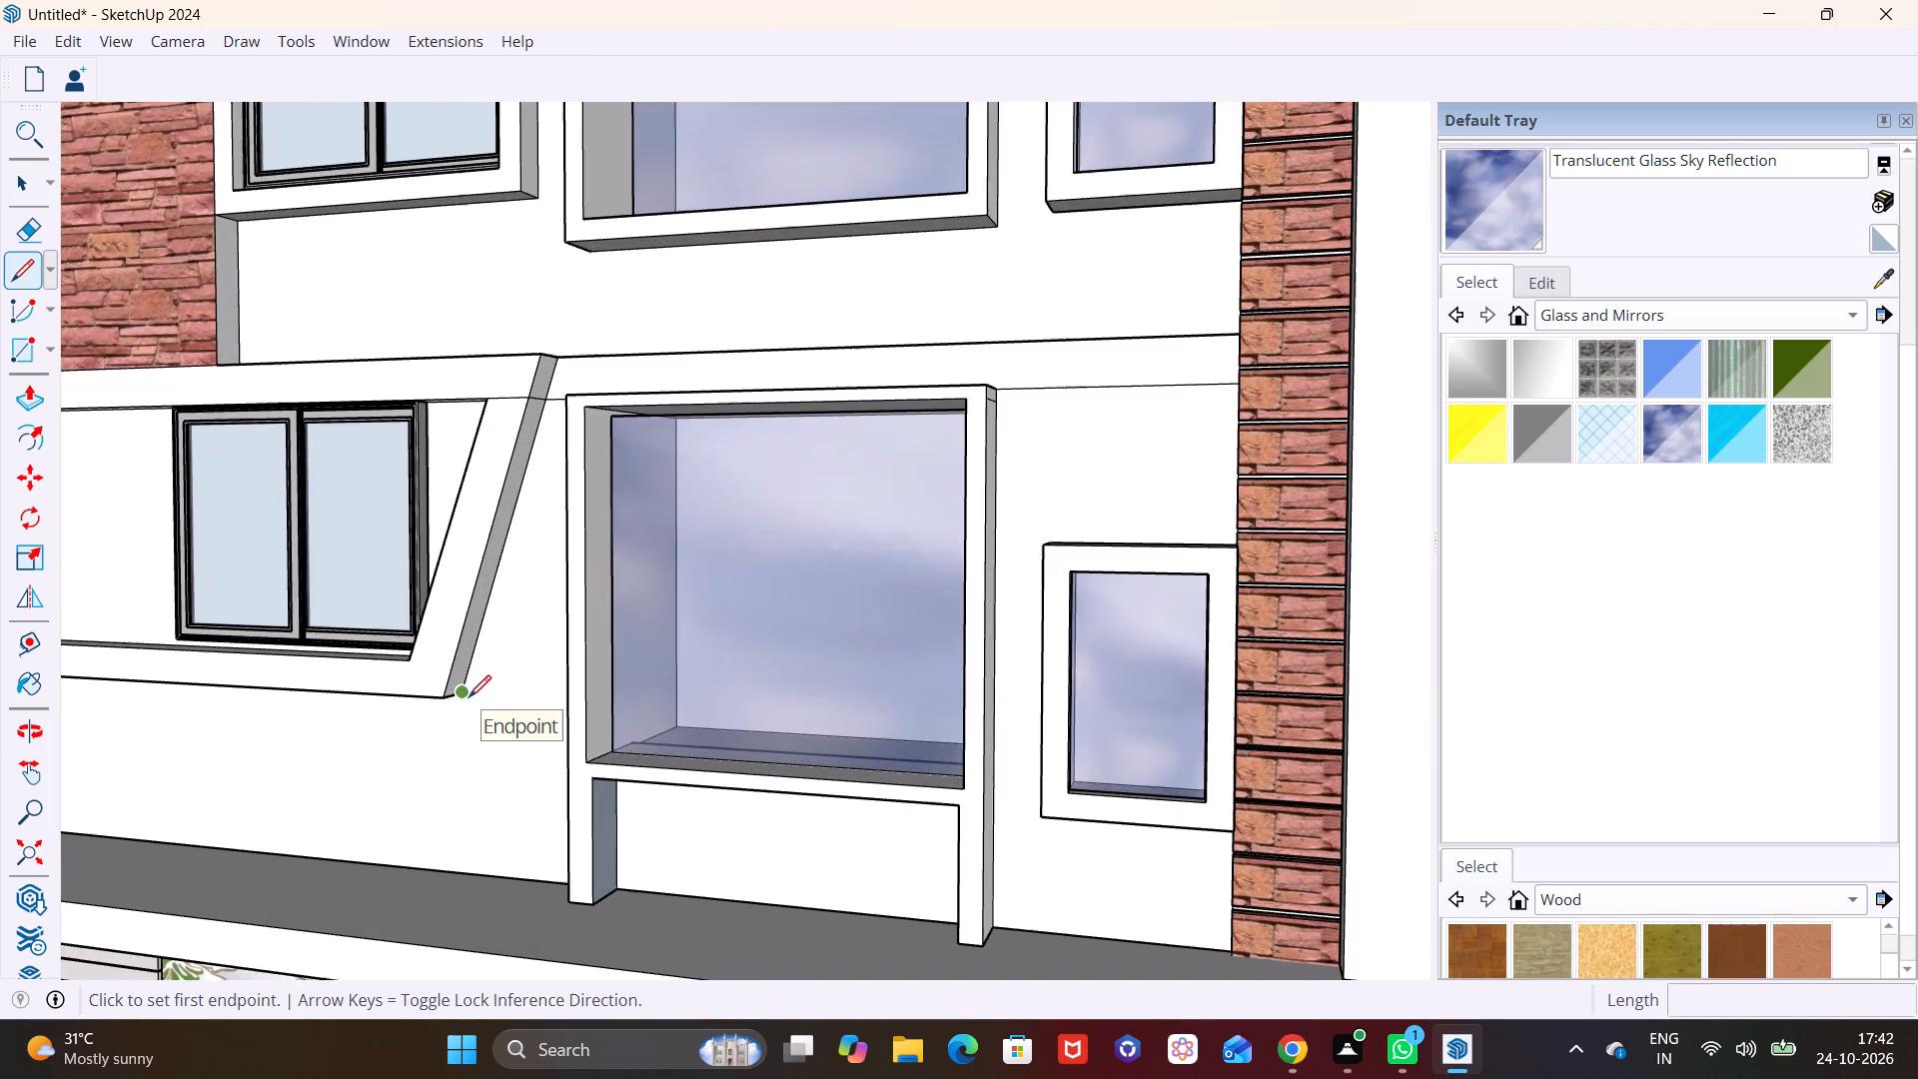
{"action": "scroll", "coordinate": [469, 697], "scroll_direction": "up", "scroll_amount": 12}
{"action": "left_click", "coordinate": [451, 682]}
{"action": "middle_click_drag", "start_coordinate": [484, 681], "coordinate": [796, 718]}
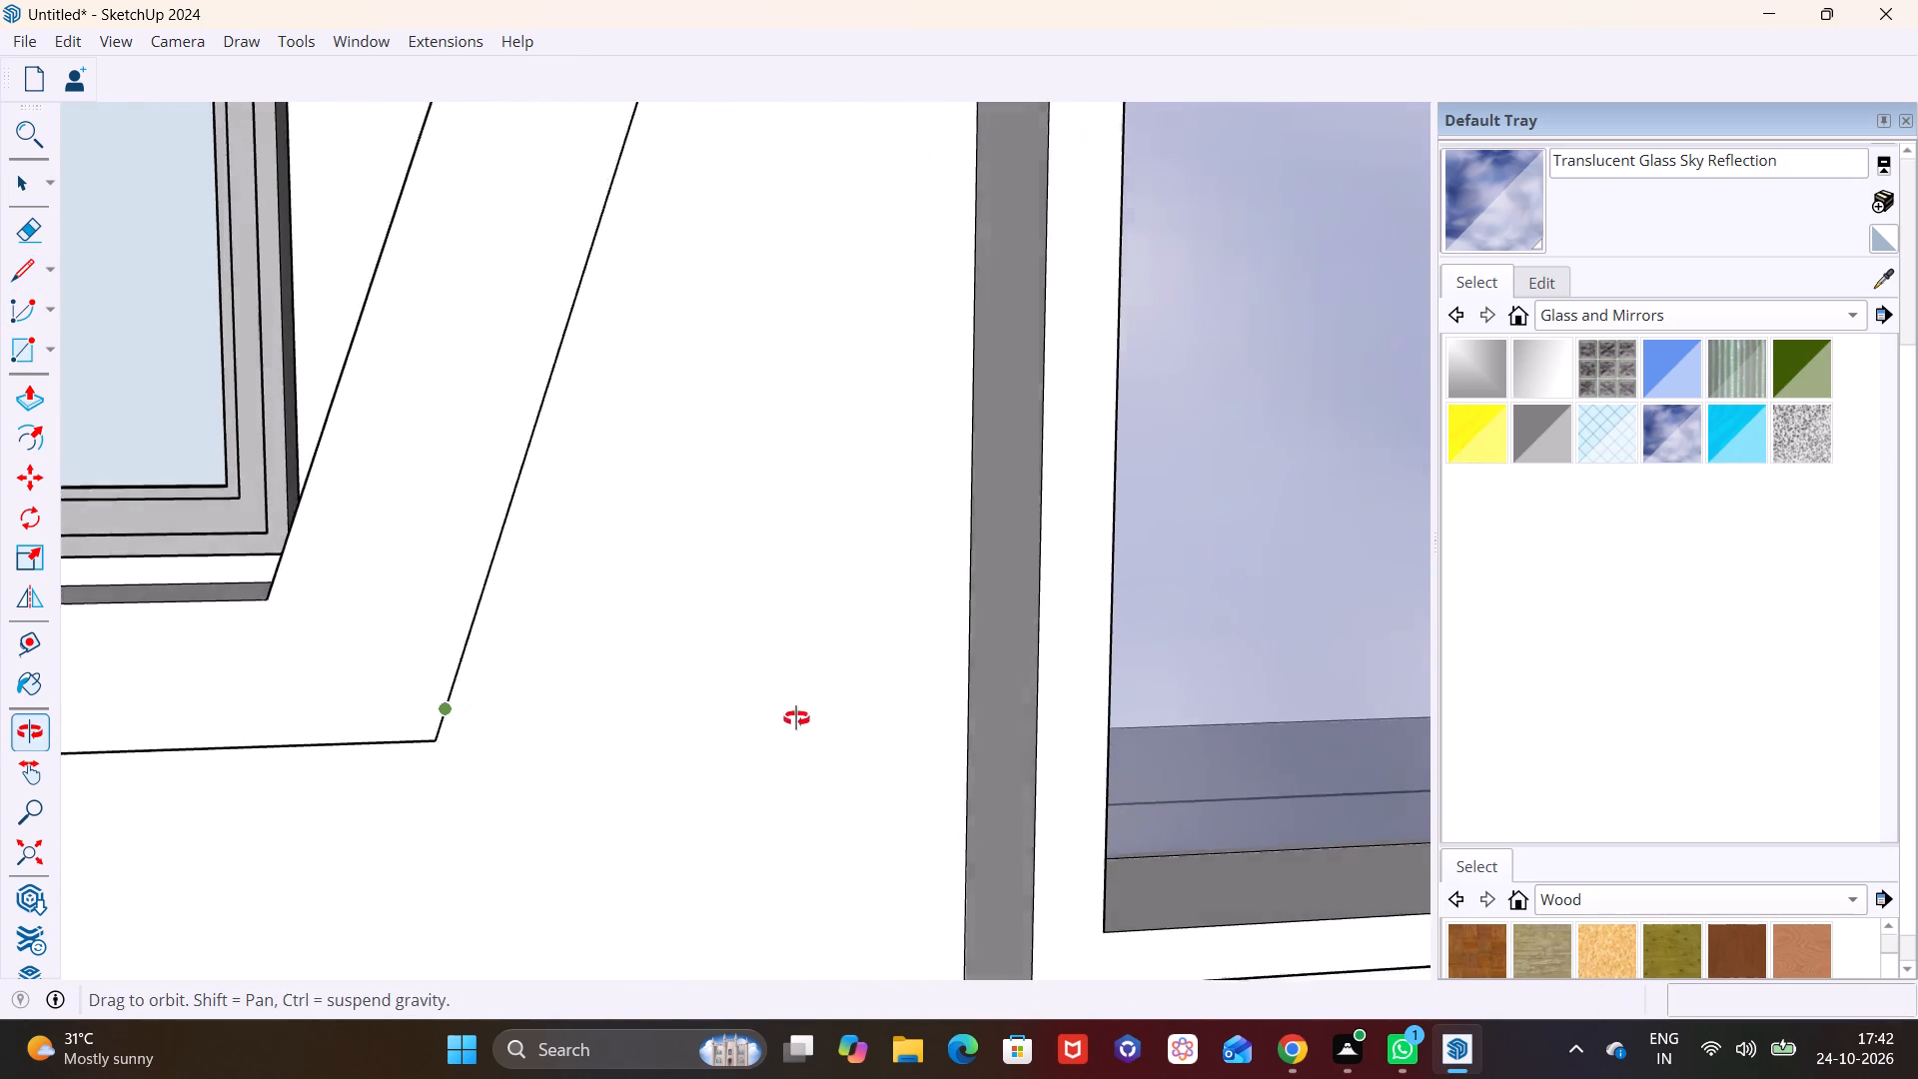
{"action": "middle_click_drag", "start_coordinate": [796, 718], "coordinate": [827, 722]}
{"action": "left_click", "coordinate": [968, 683]}
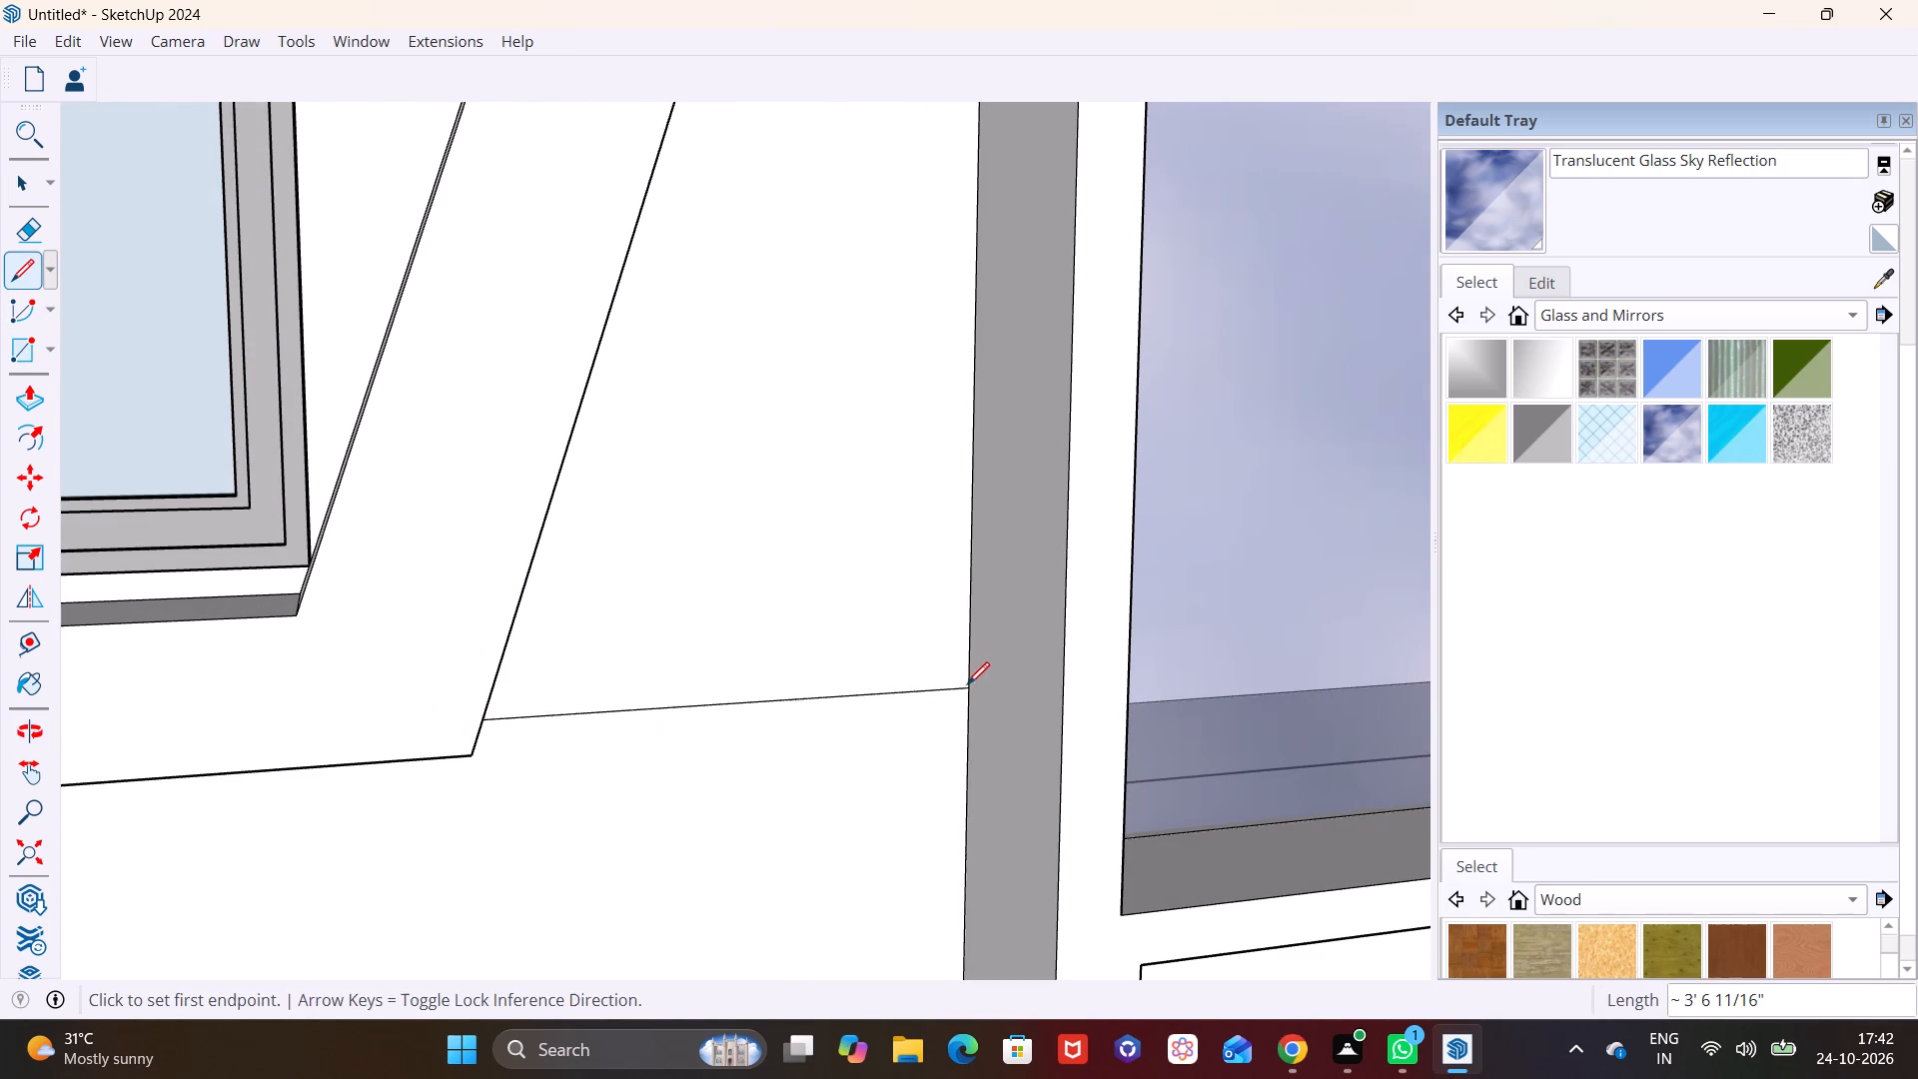
{"action": "middle_click_drag", "start_coordinate": [785, 699], "coordinate": [543, 694]}
{"action": "scroll", "coordinate": [444, 697], "scroll_direction": "down", "scroll_amount": 10}
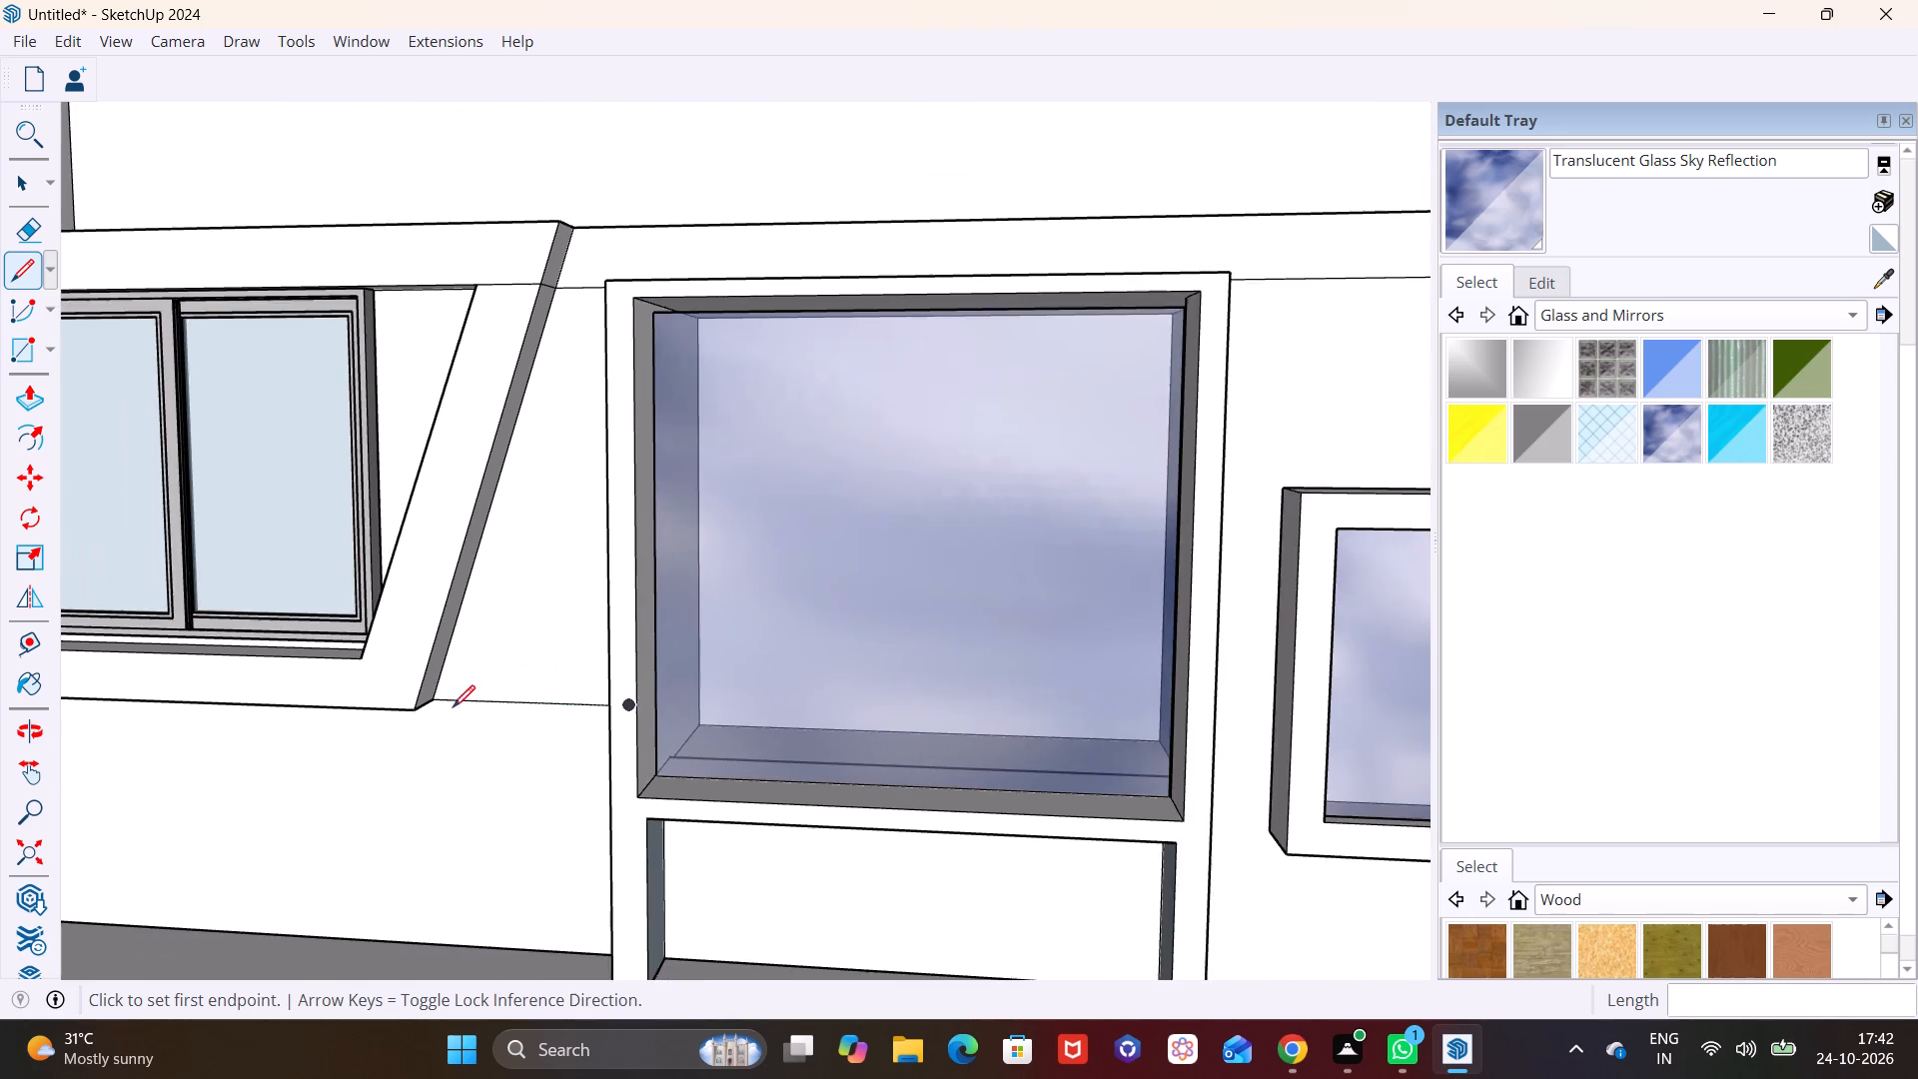
{"action": "scroll", "coordinate": [459, 697], "scroll_direction": "down", "scroll_amount": 1}
{"action": "middle_click_drag", "start_coordinate": [461, 694], "coordinate": [679, 705]}
{"action": "key", "text": "space"}
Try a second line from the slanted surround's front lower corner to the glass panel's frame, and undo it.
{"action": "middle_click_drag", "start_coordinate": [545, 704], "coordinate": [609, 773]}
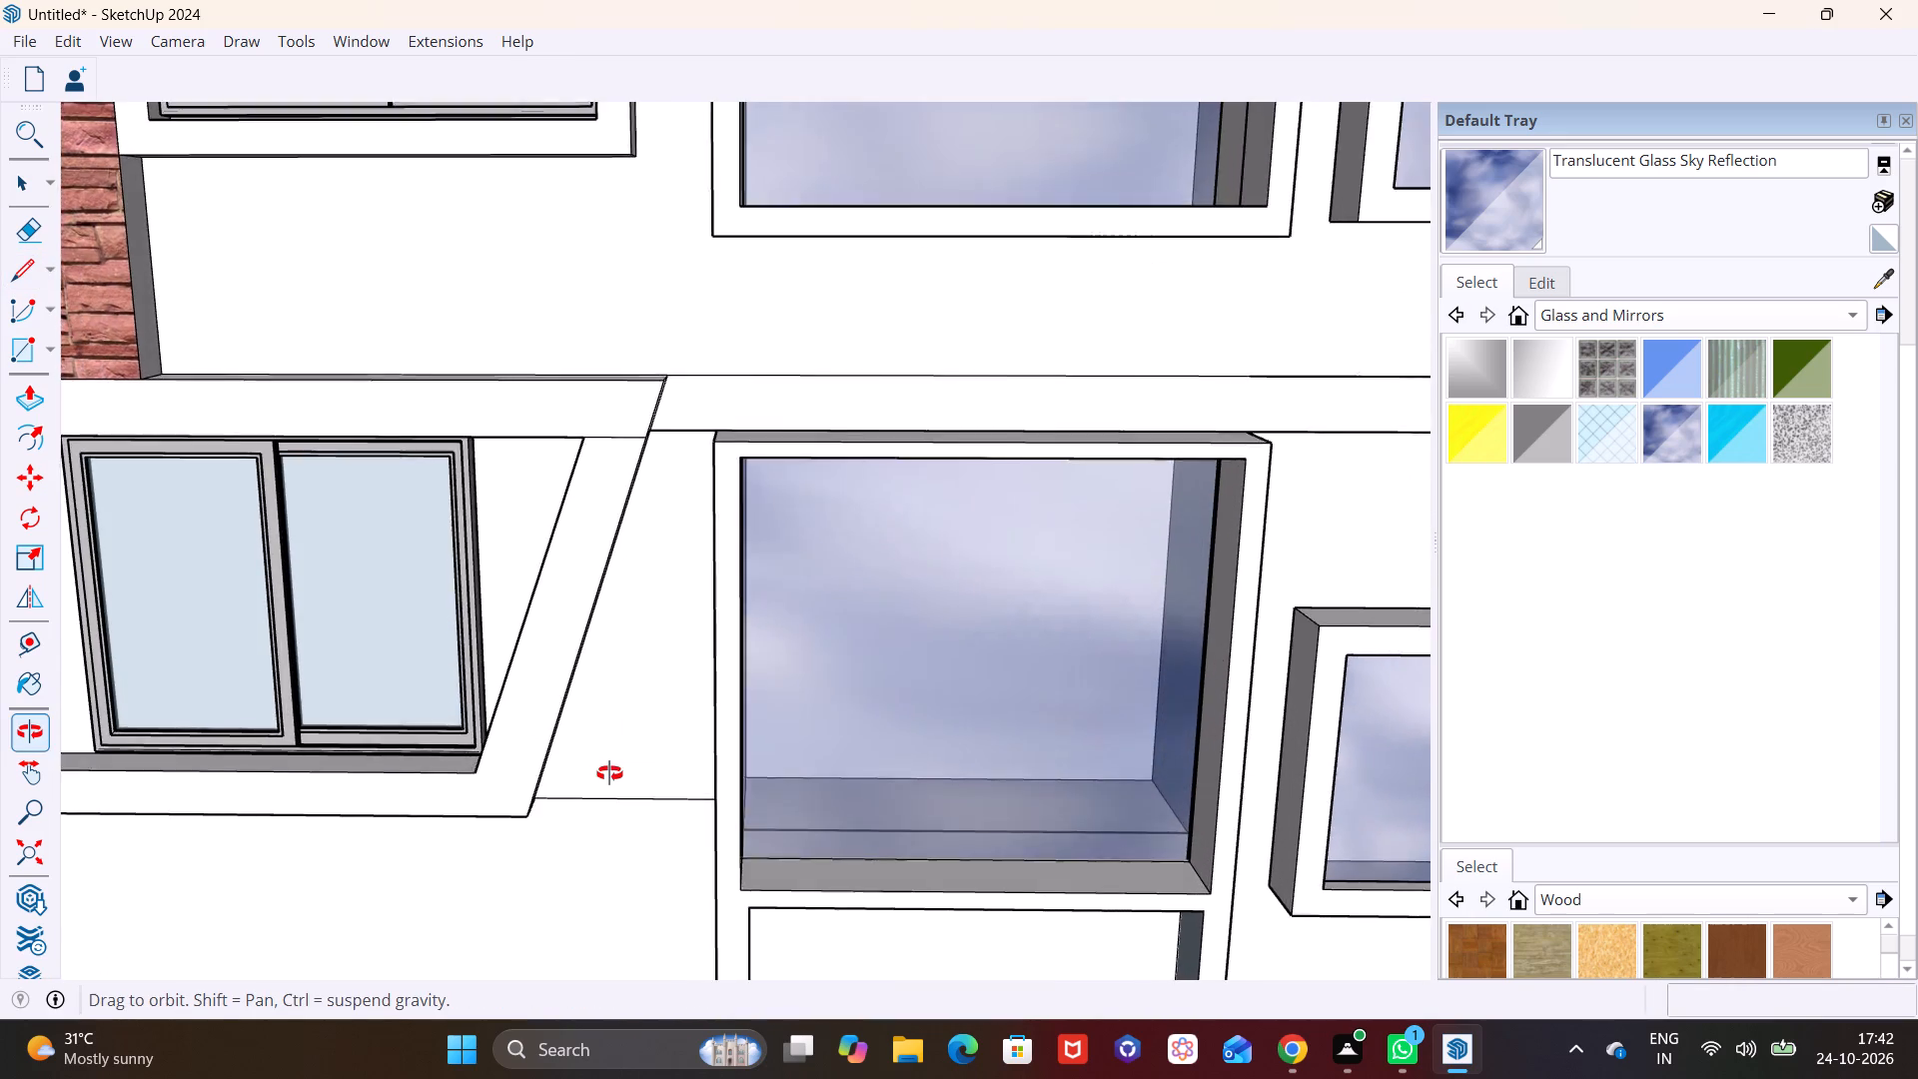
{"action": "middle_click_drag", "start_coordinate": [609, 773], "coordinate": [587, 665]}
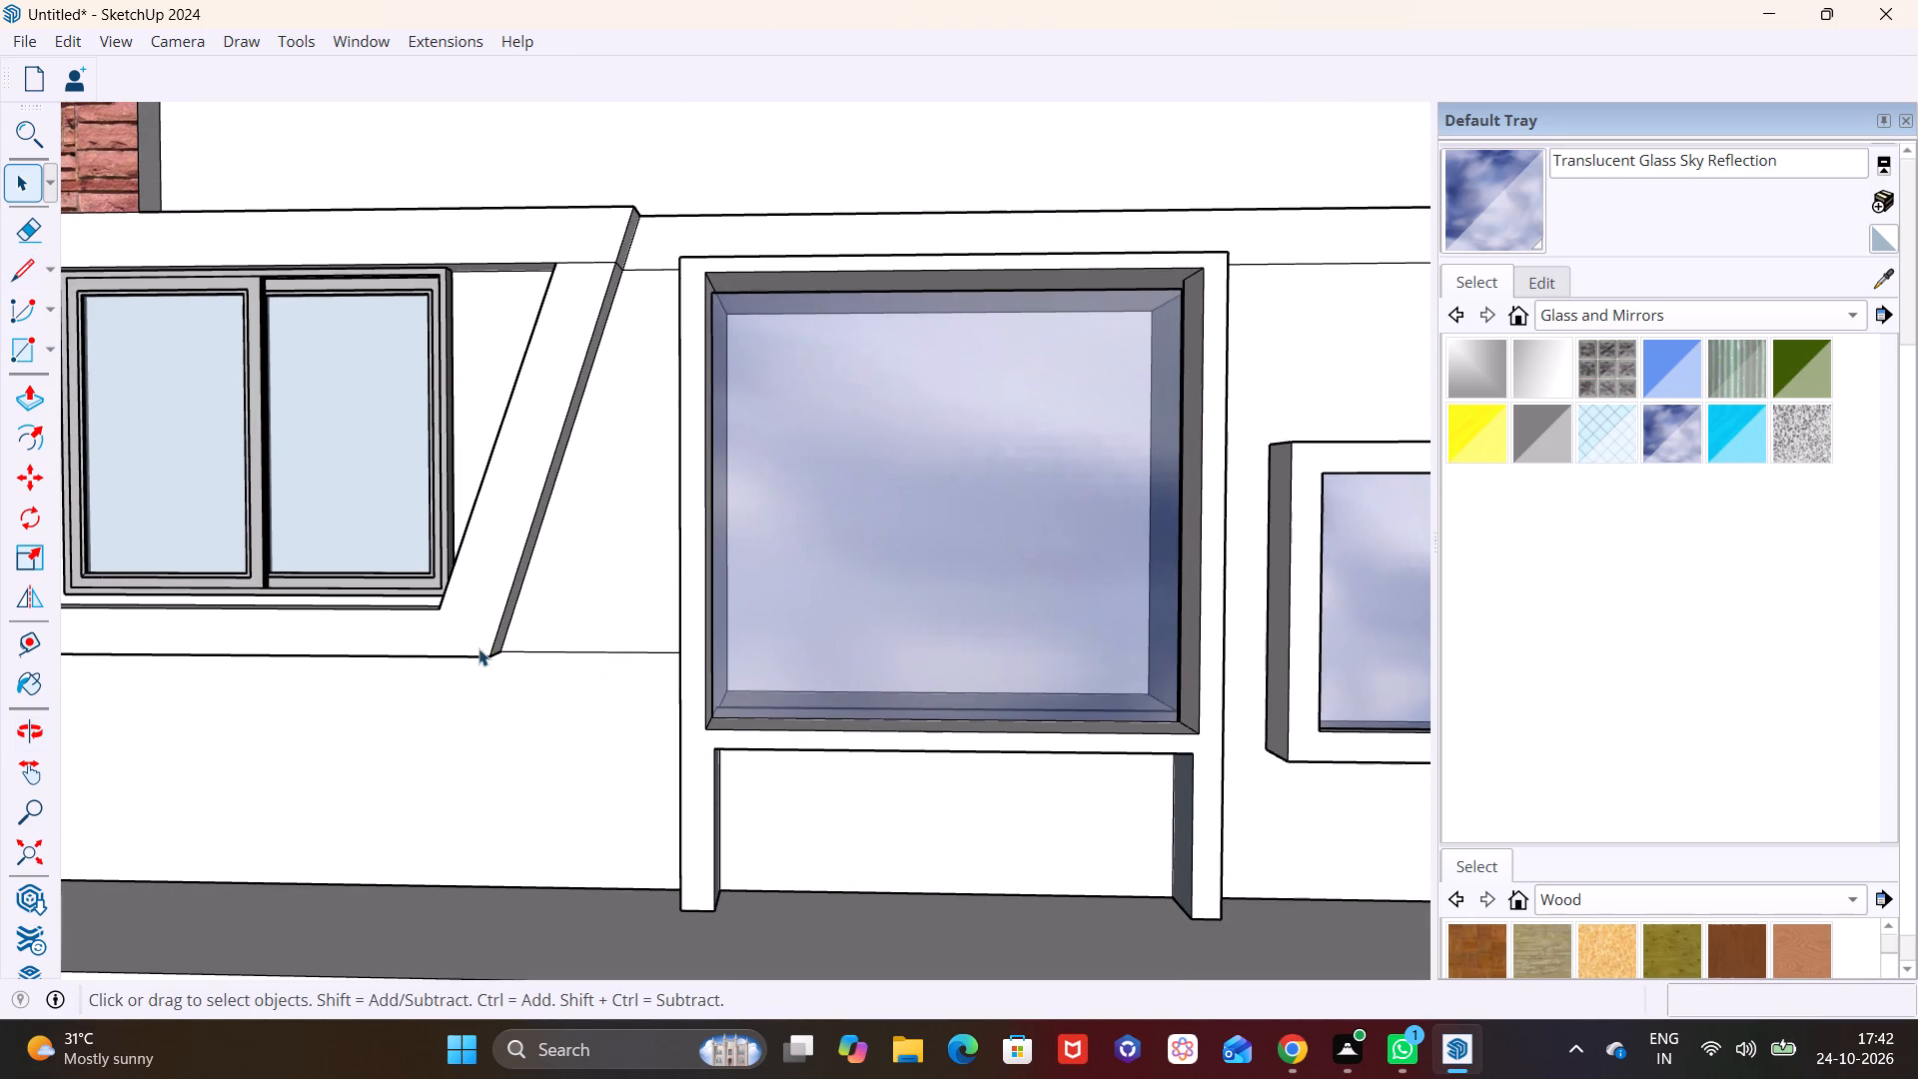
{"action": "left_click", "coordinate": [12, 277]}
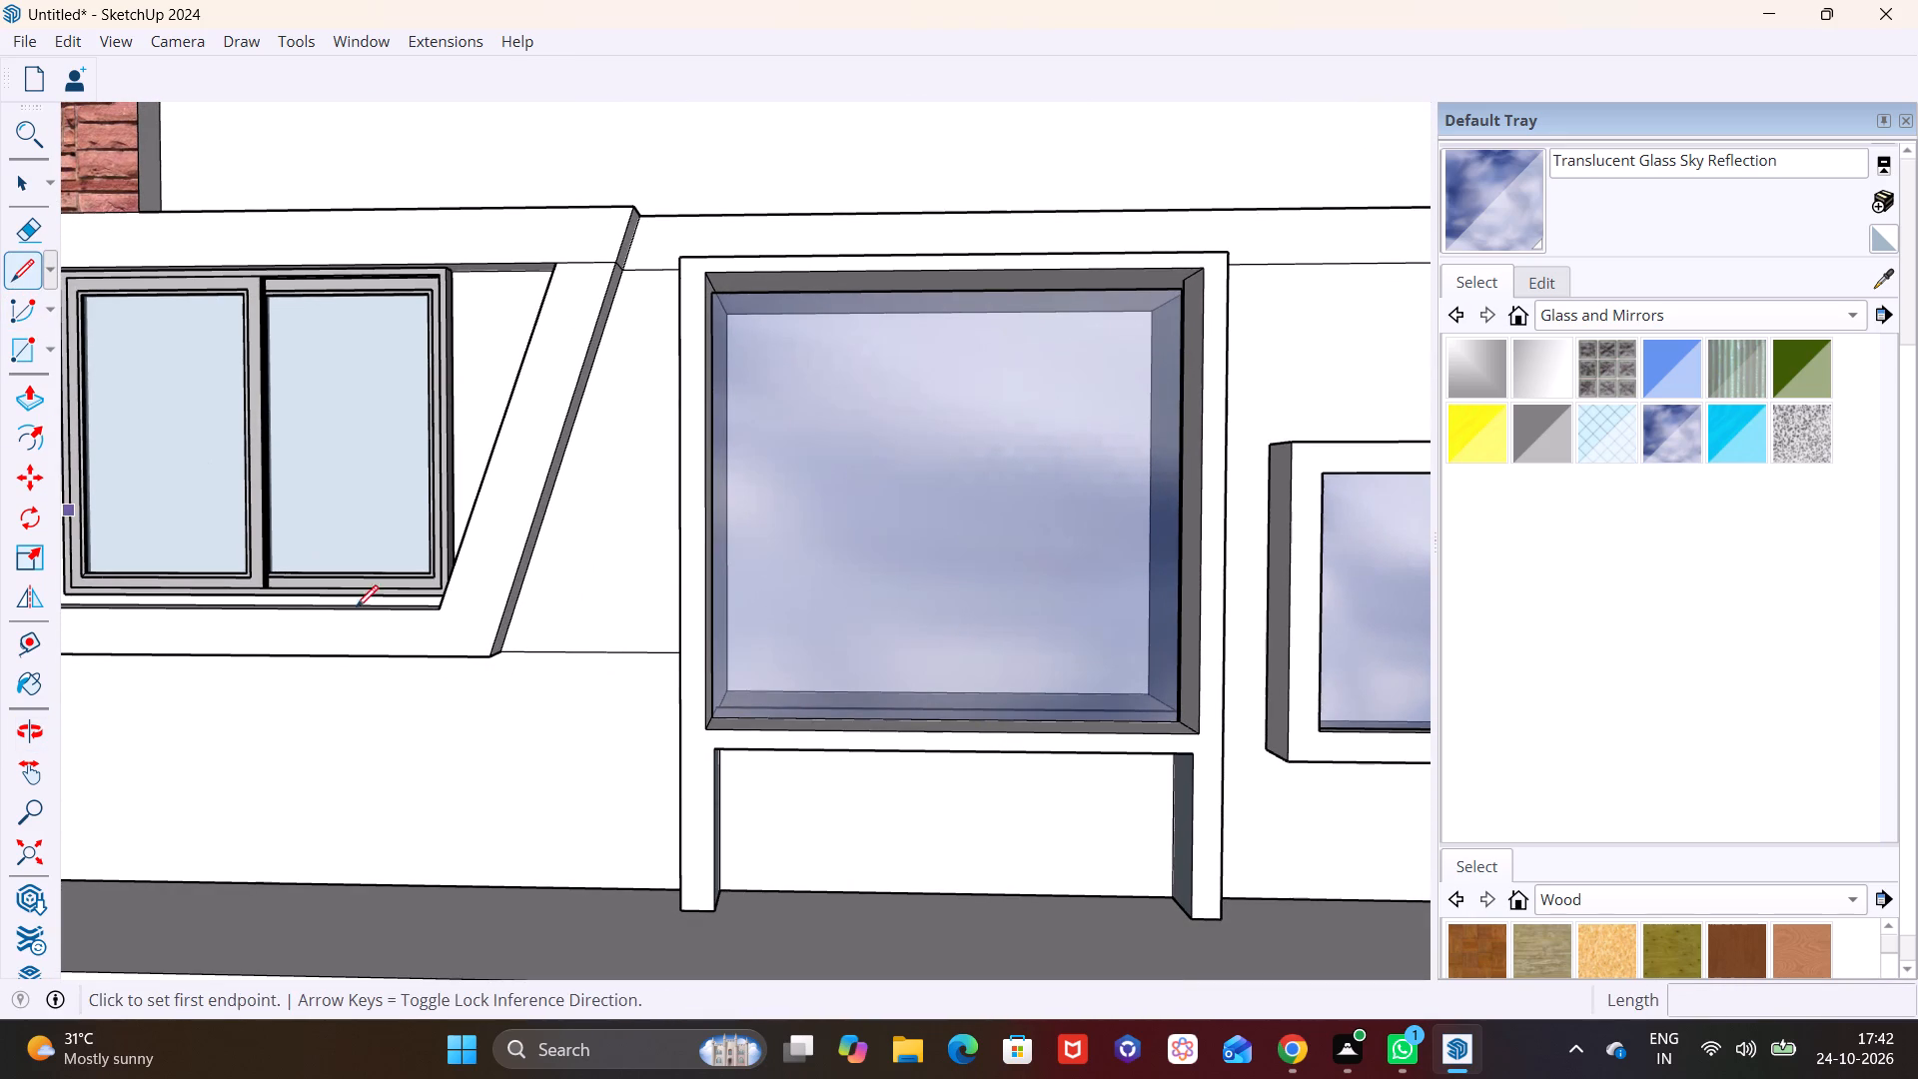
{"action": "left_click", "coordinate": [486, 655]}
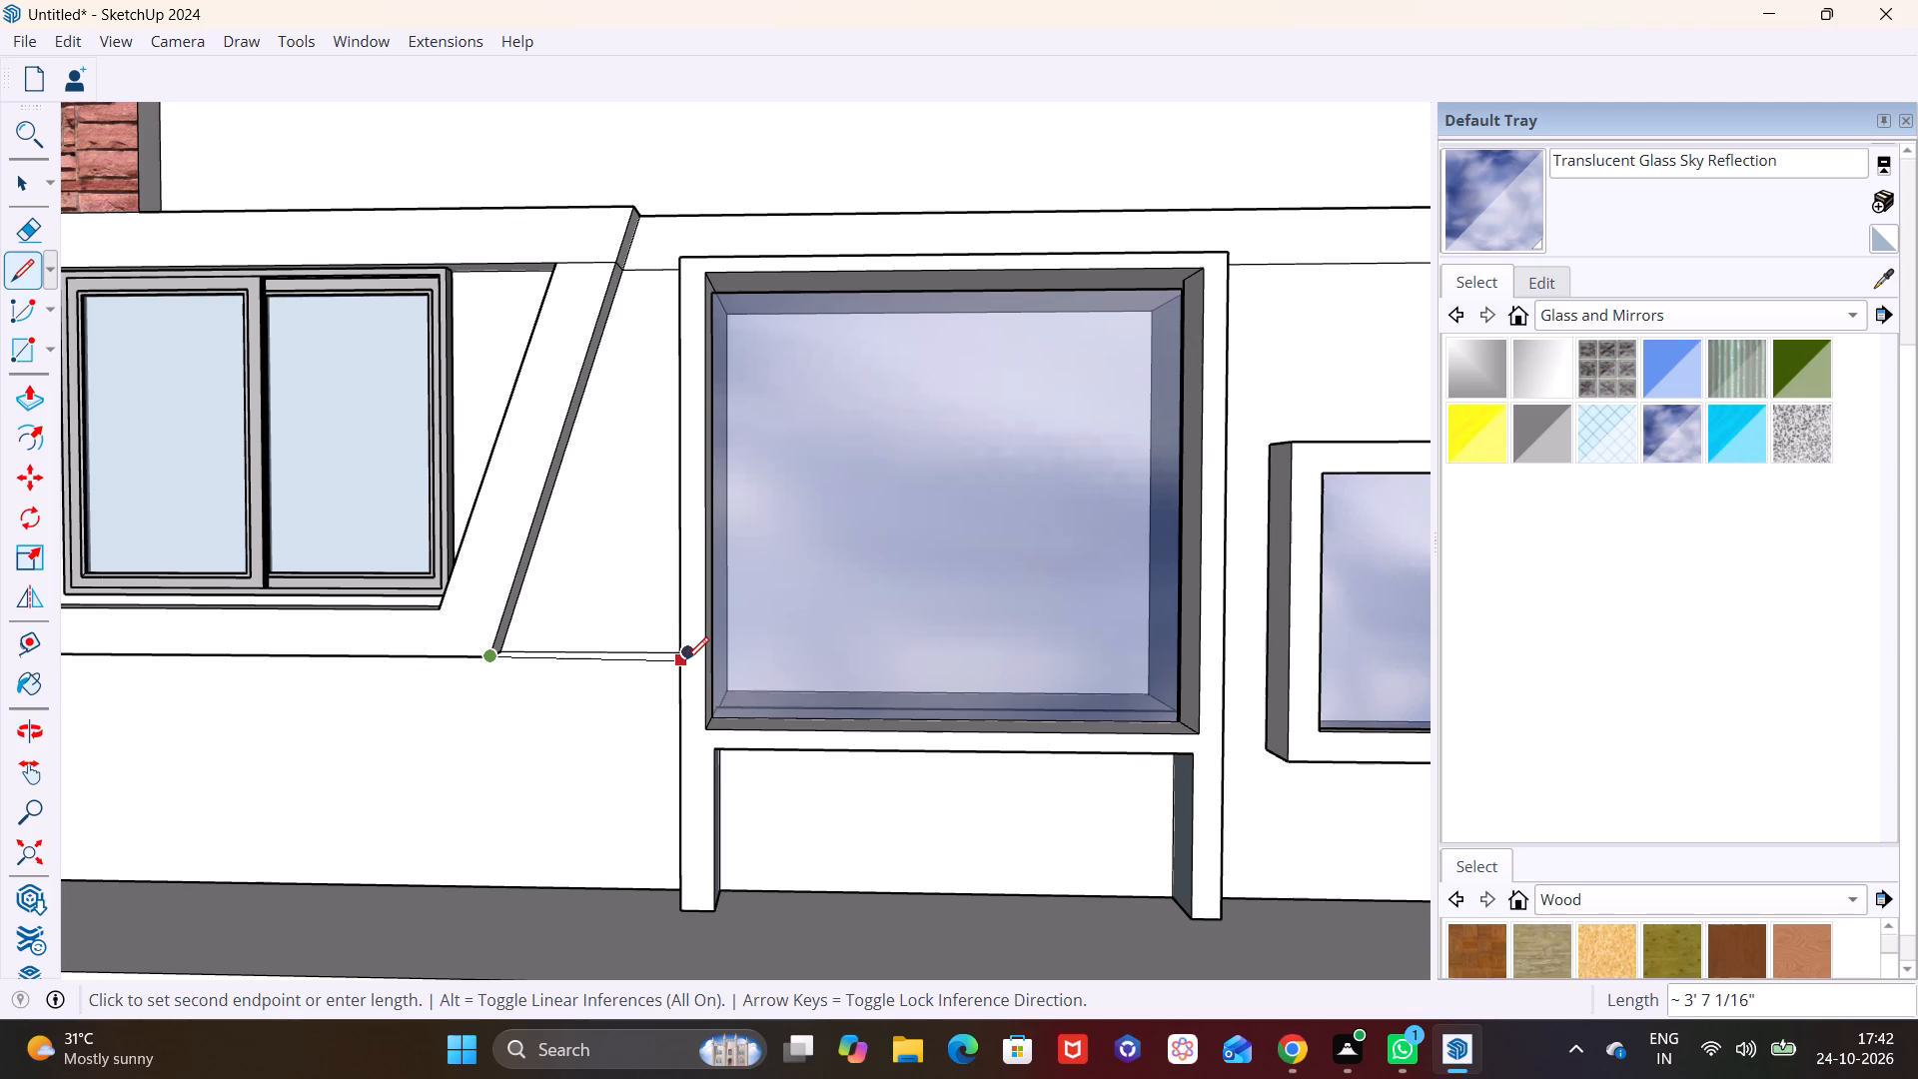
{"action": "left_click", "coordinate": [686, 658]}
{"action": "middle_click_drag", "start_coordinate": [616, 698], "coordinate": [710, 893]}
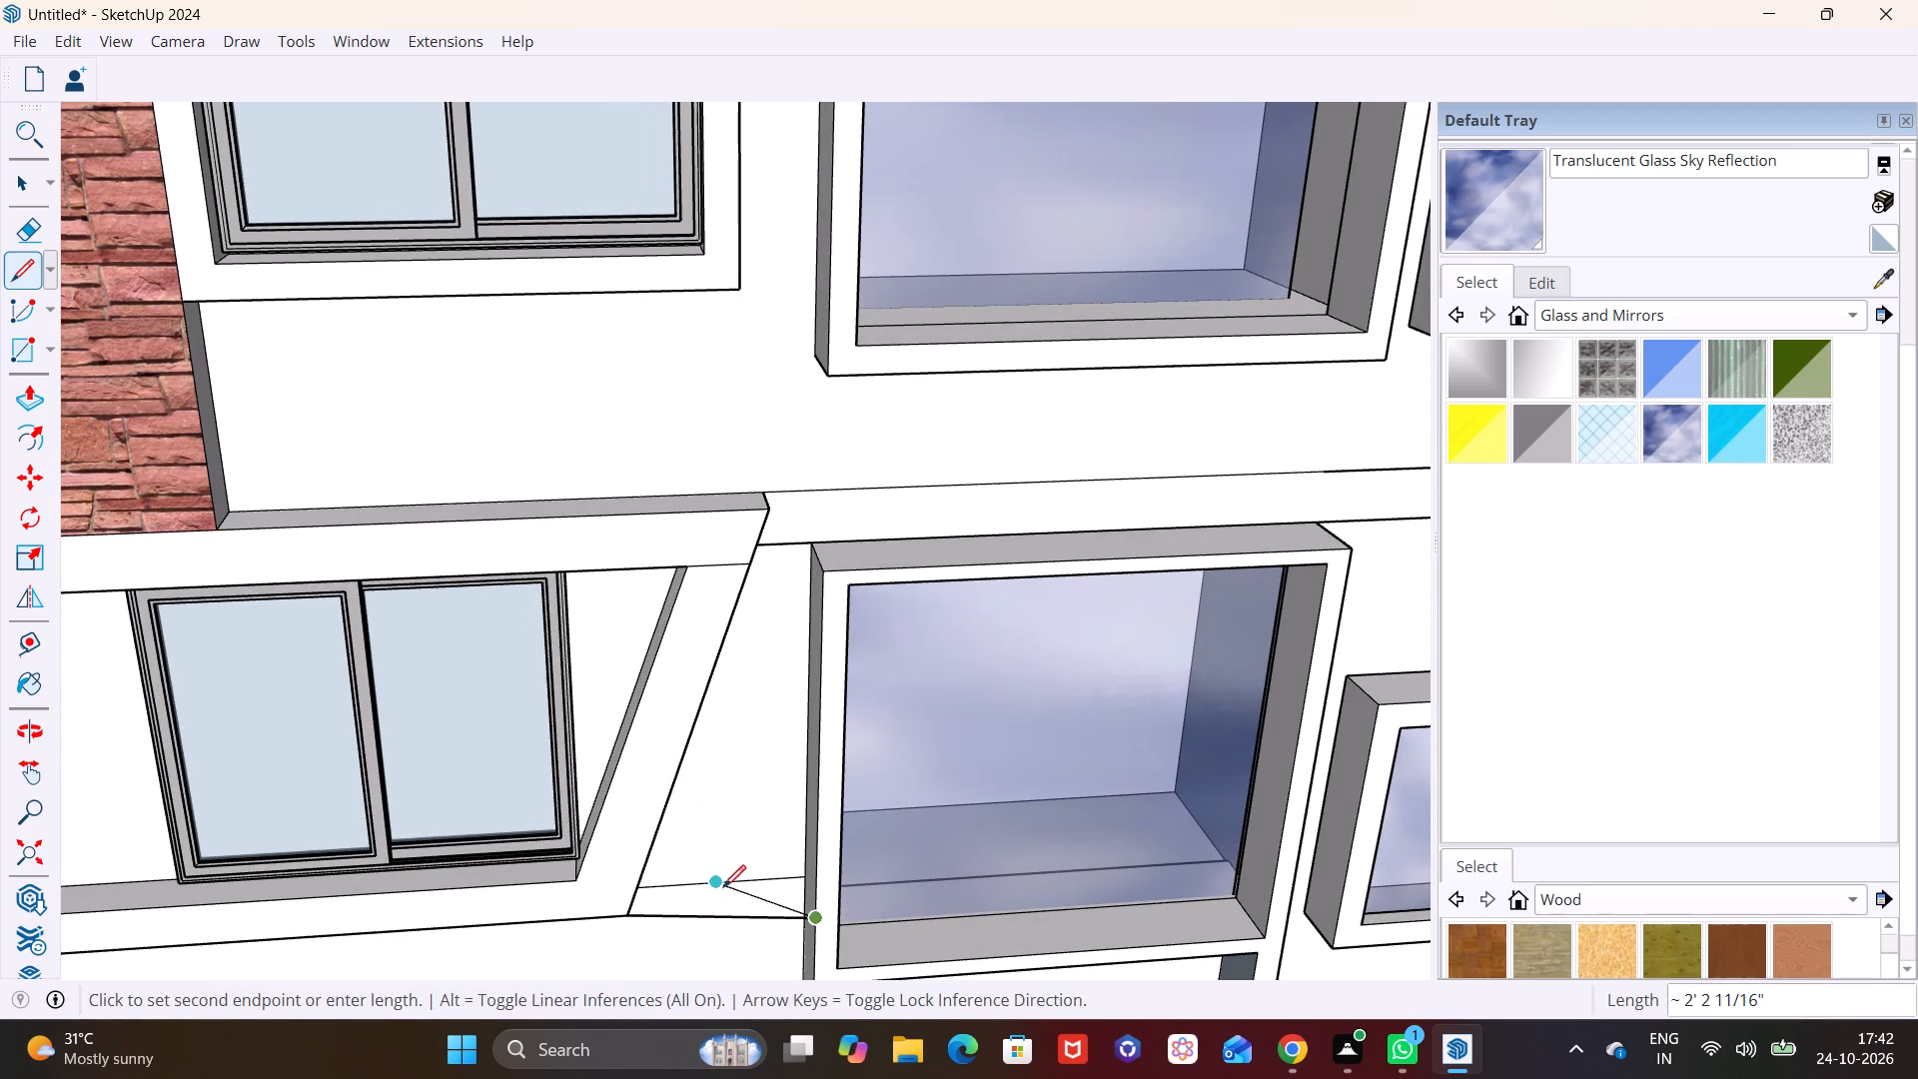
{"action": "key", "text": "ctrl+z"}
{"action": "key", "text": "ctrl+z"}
Draw a line along the green axis from the slanted surround's front lower corner to the side of the lowest large glass panel's frame.
{"action": "middle_click_drag", "start_coordinate": [780, 852], "coordinate": [771, 750]}
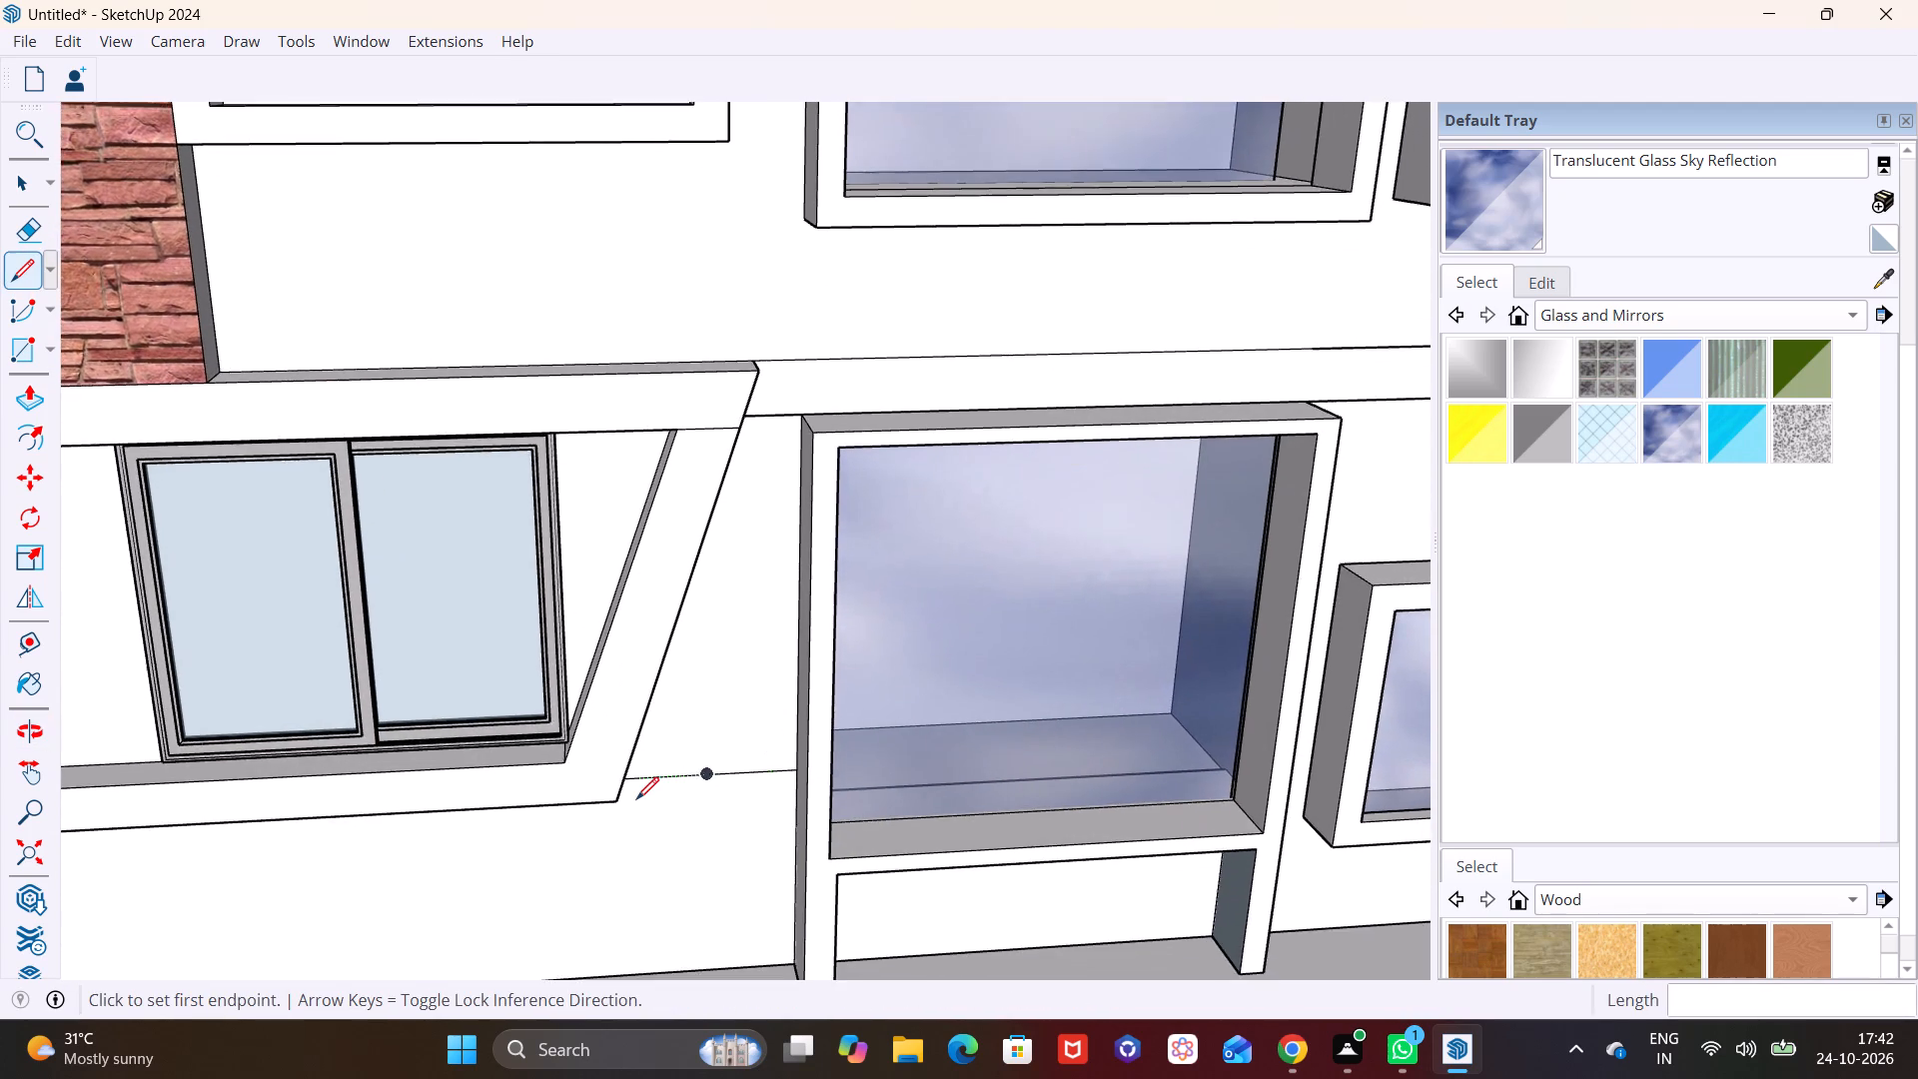
{"action": "scroll", "coordinate": [636, 799], "scroll_direction": "up", "scroll_amount": 6}
{"action": "left_click", "coordinate": [601, 806]}
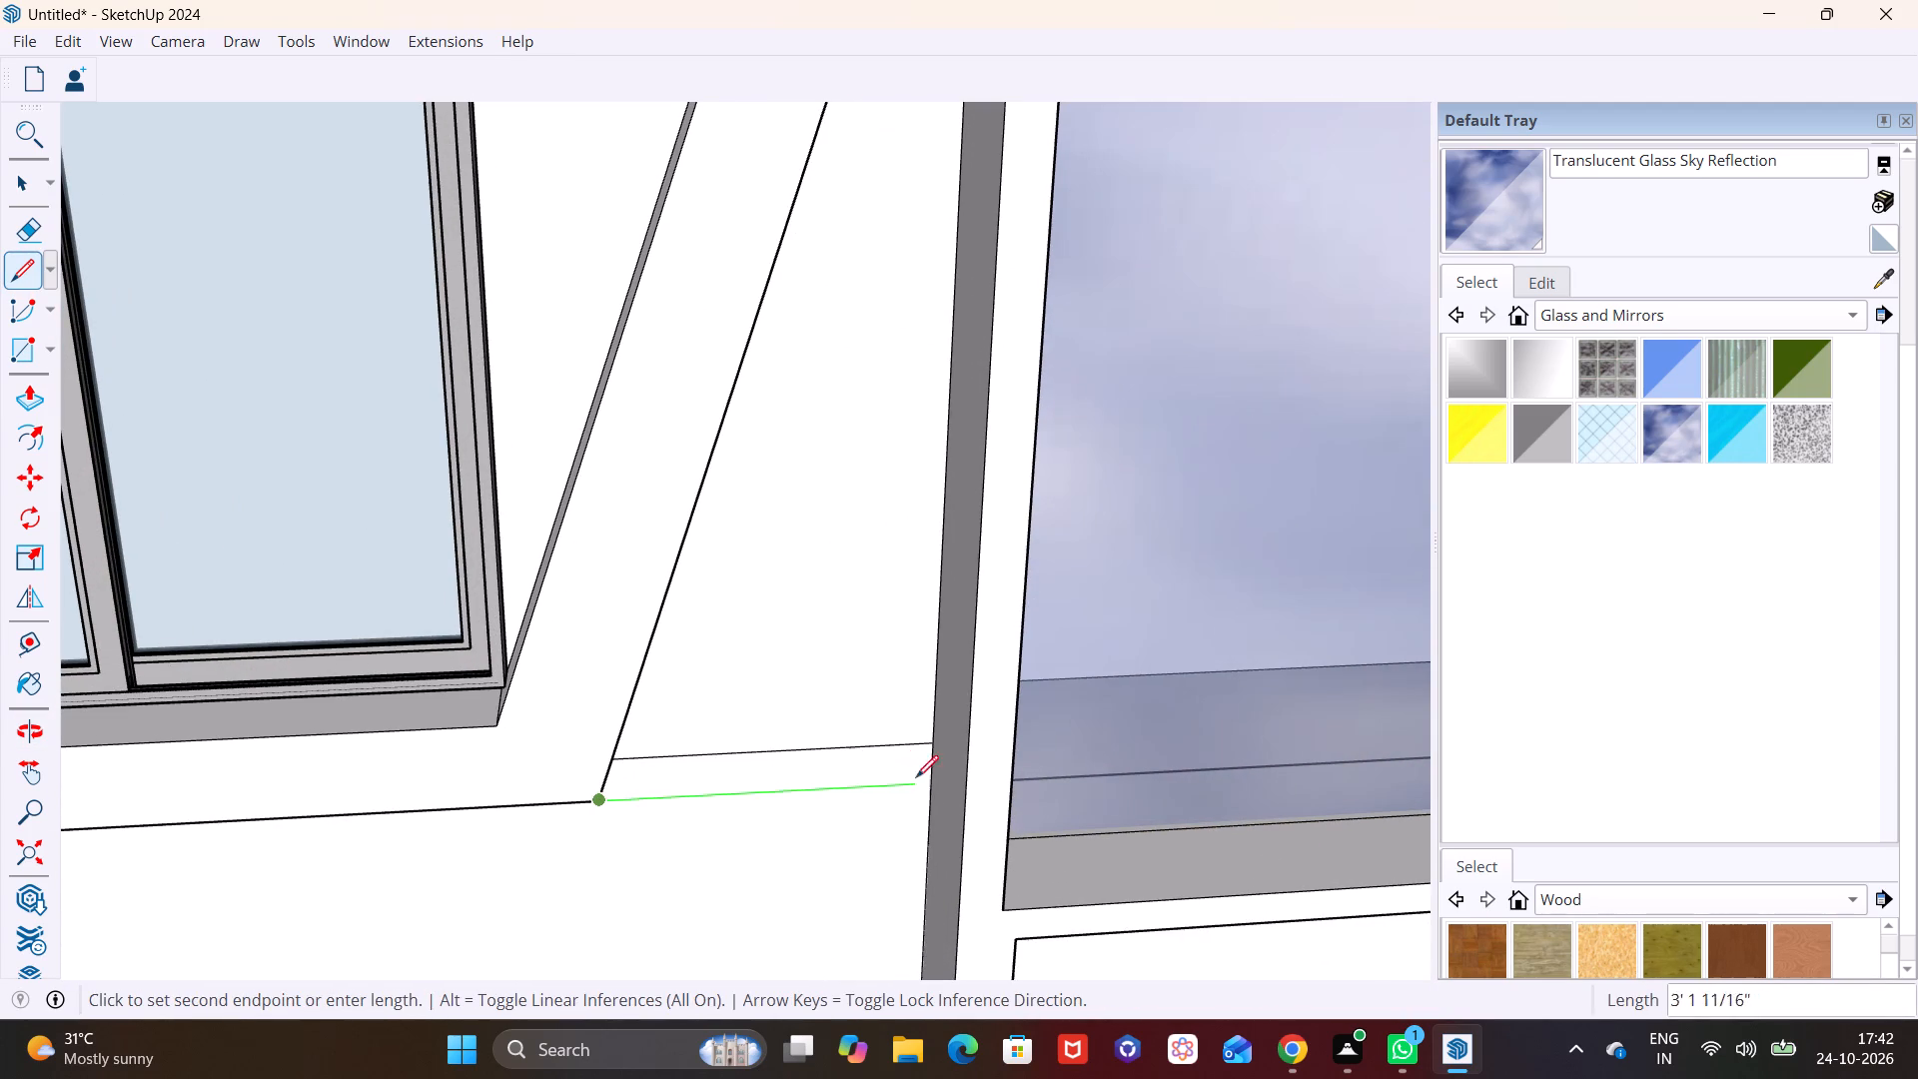
{"action": "left_click", "coordinate": [958, 785]}
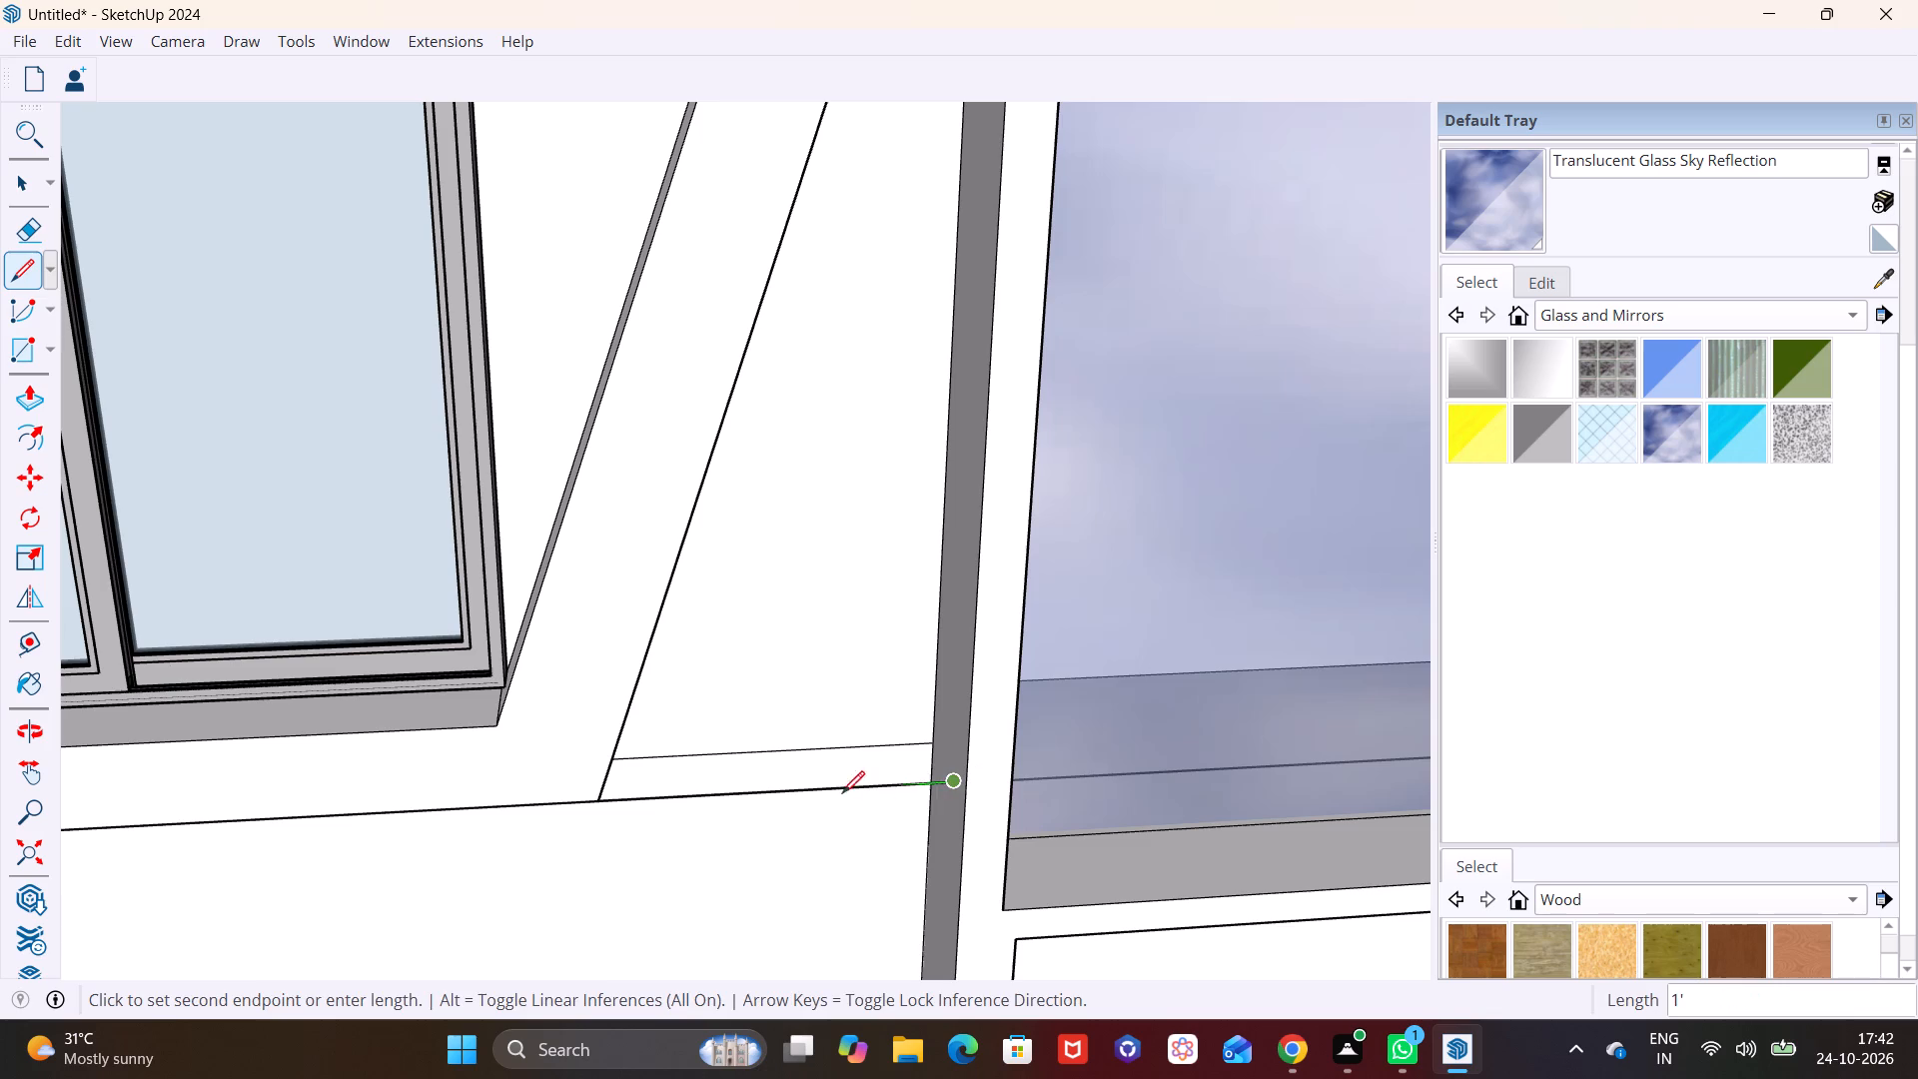
{"action": "key", "text": "space"}
Draw a rectangle about 10 3/8" by 3' 3" between the two lines joining the slanted surround to the glass panel's frame.
{"action": "middle_click_drag", "start_coordinate": [831, 766], "coordinate": [737, 895]}
{"action": "scroll", "coordinate": [688, 805], "scroll_direction": "up", "scroll_amount": 3}
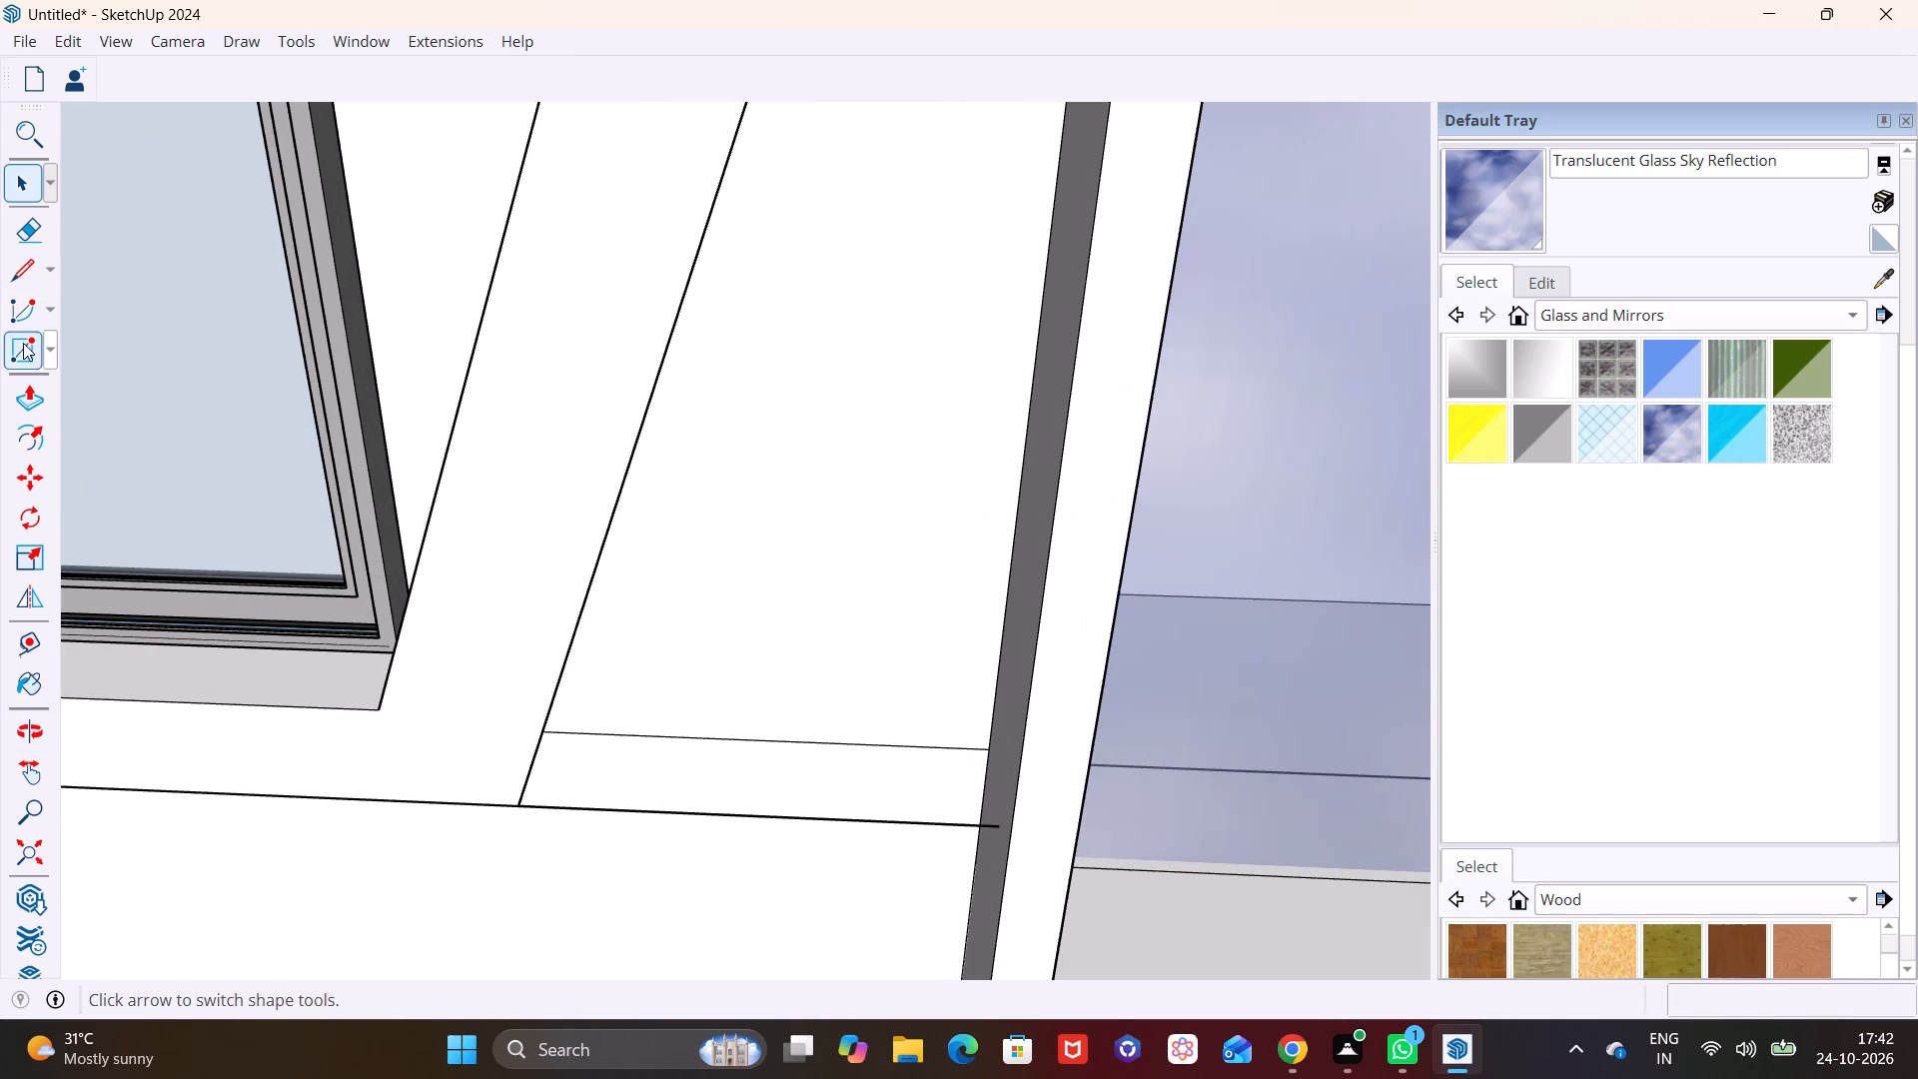
{"action": "left_click", "coordinate": [54, 346]}
{"action": "left_click", "coordinate": [59, 383]}
{"action": "scroll", "coordinate": [588, 801], "scroll_direction": "up", "scroll_amount": 5}
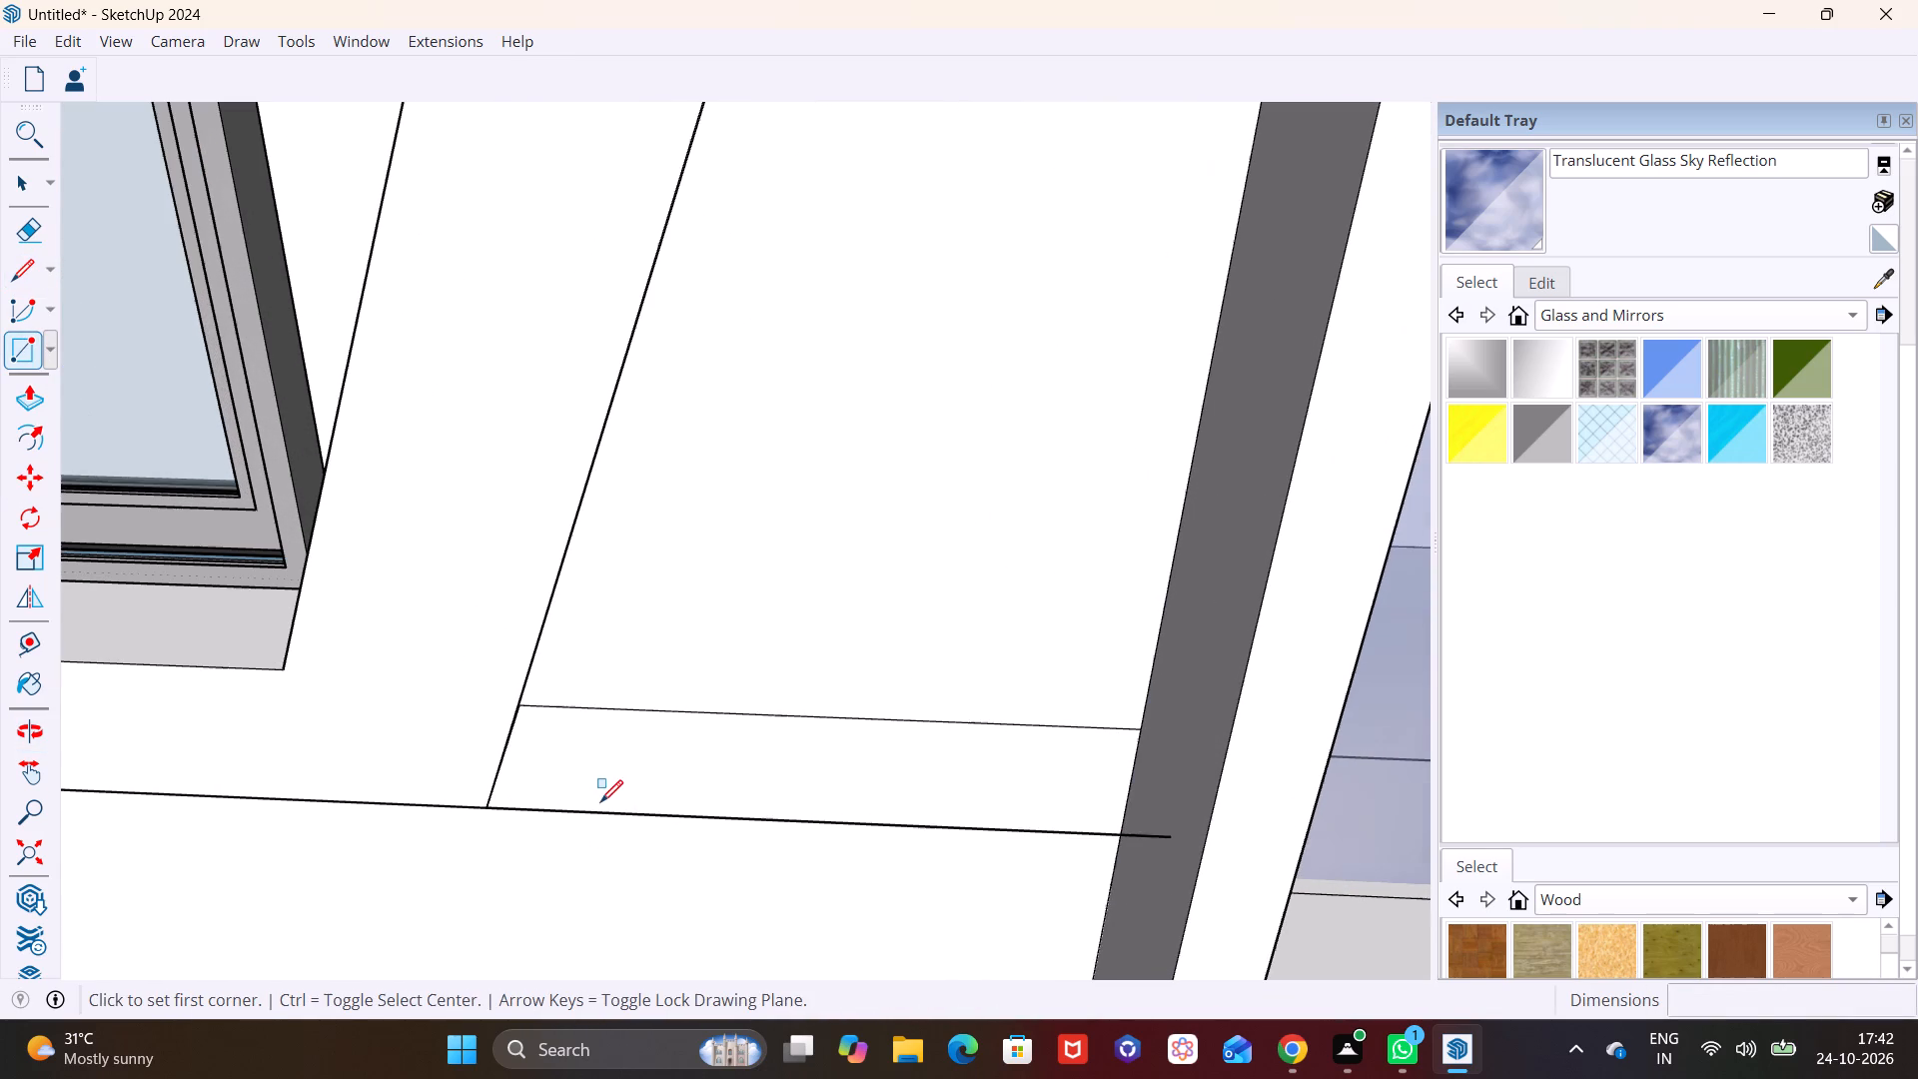
{"action": "left_click", "coordinate": [1142, 730]}
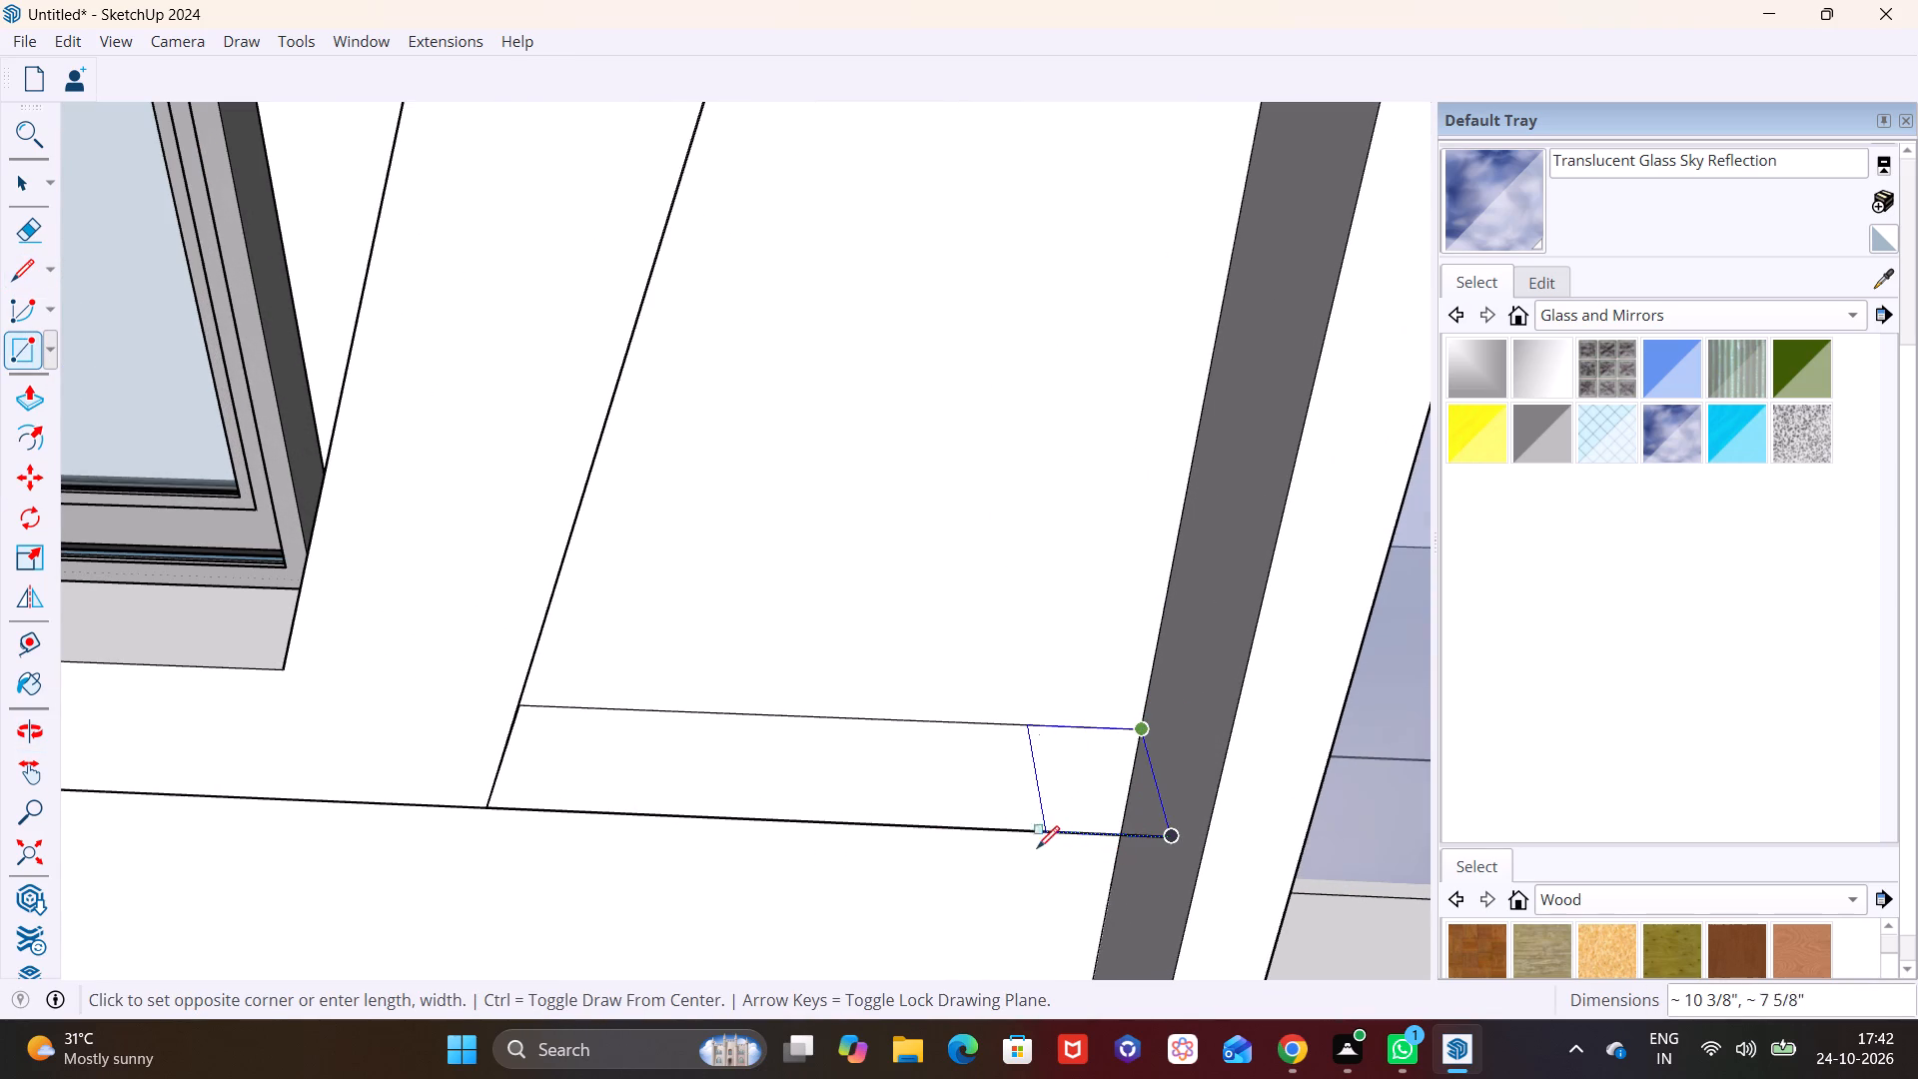
{"action": "left_click", "coordinate": [547, 787]}
{"action": "scroll", "coordinate": [571, 789], "scroll_direction": "down", "scroll_amount": 10}
{"action": "key", "text": "space"}
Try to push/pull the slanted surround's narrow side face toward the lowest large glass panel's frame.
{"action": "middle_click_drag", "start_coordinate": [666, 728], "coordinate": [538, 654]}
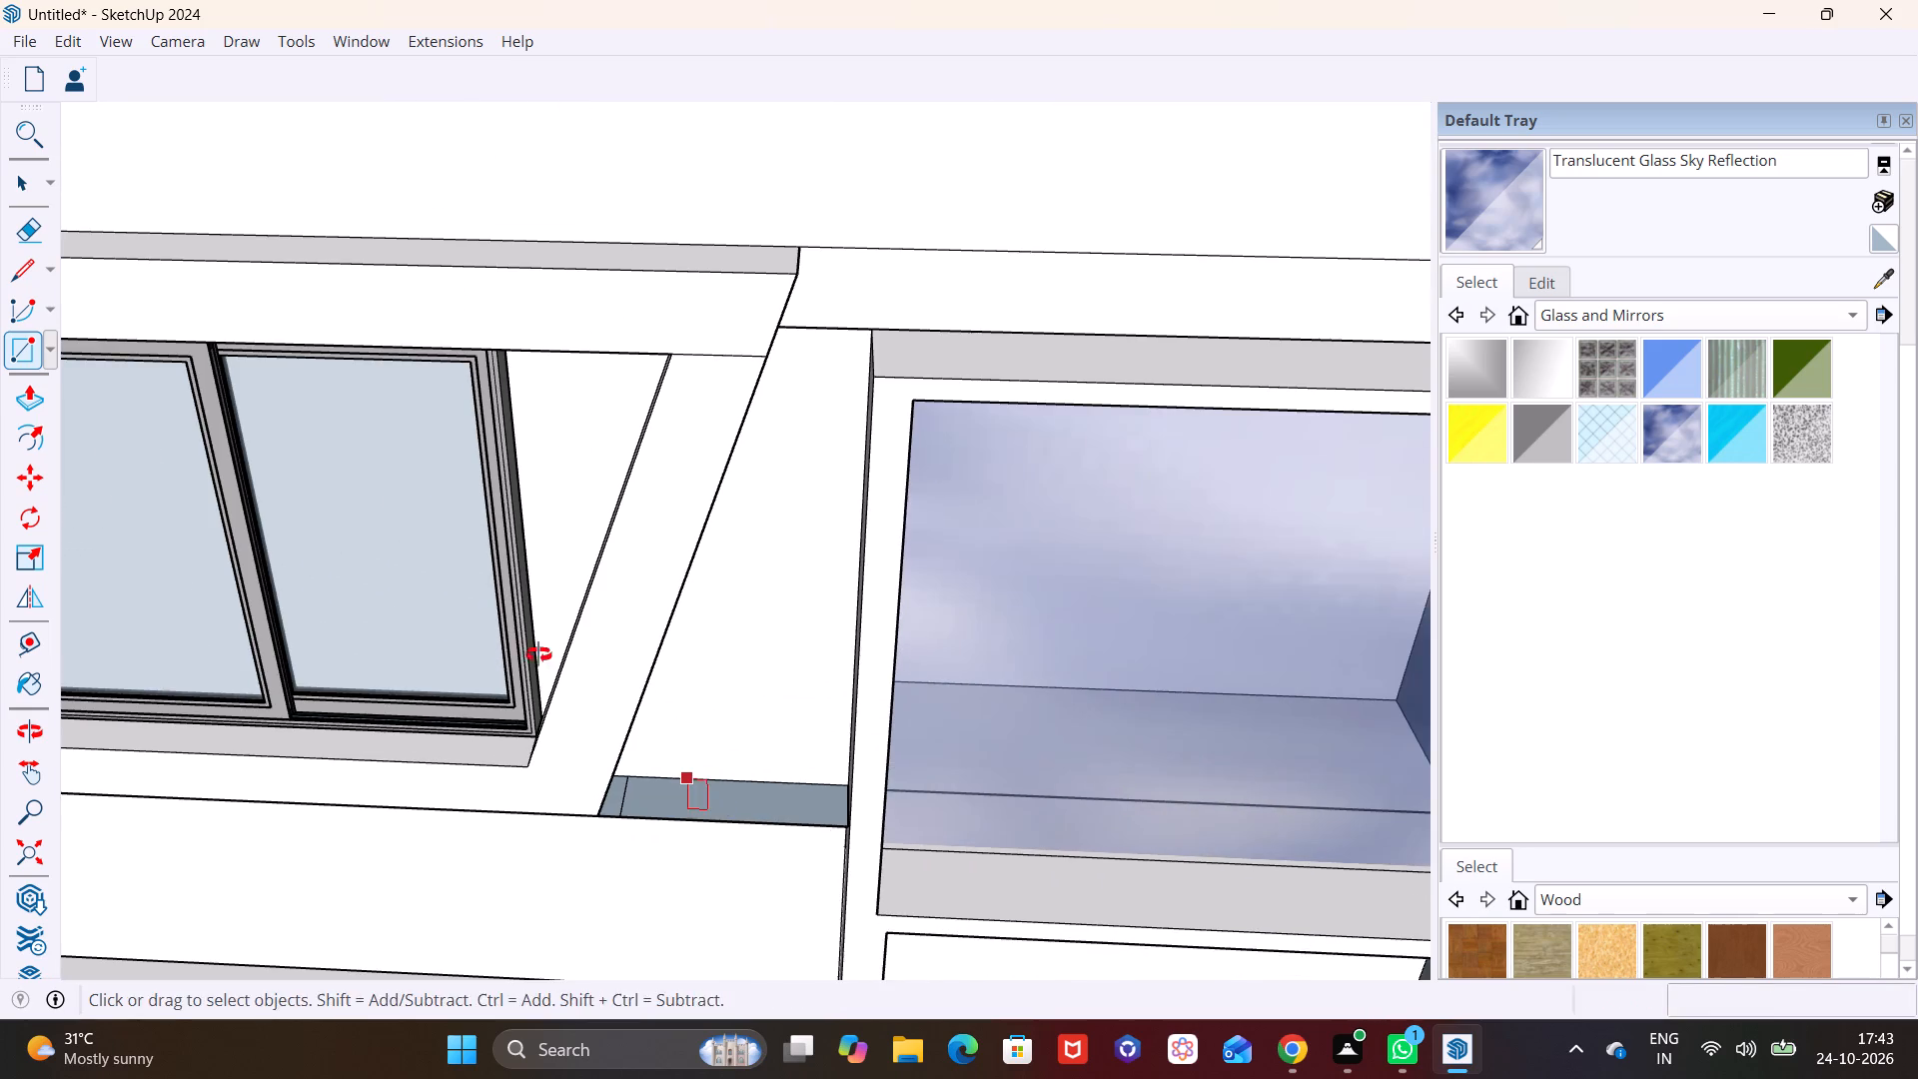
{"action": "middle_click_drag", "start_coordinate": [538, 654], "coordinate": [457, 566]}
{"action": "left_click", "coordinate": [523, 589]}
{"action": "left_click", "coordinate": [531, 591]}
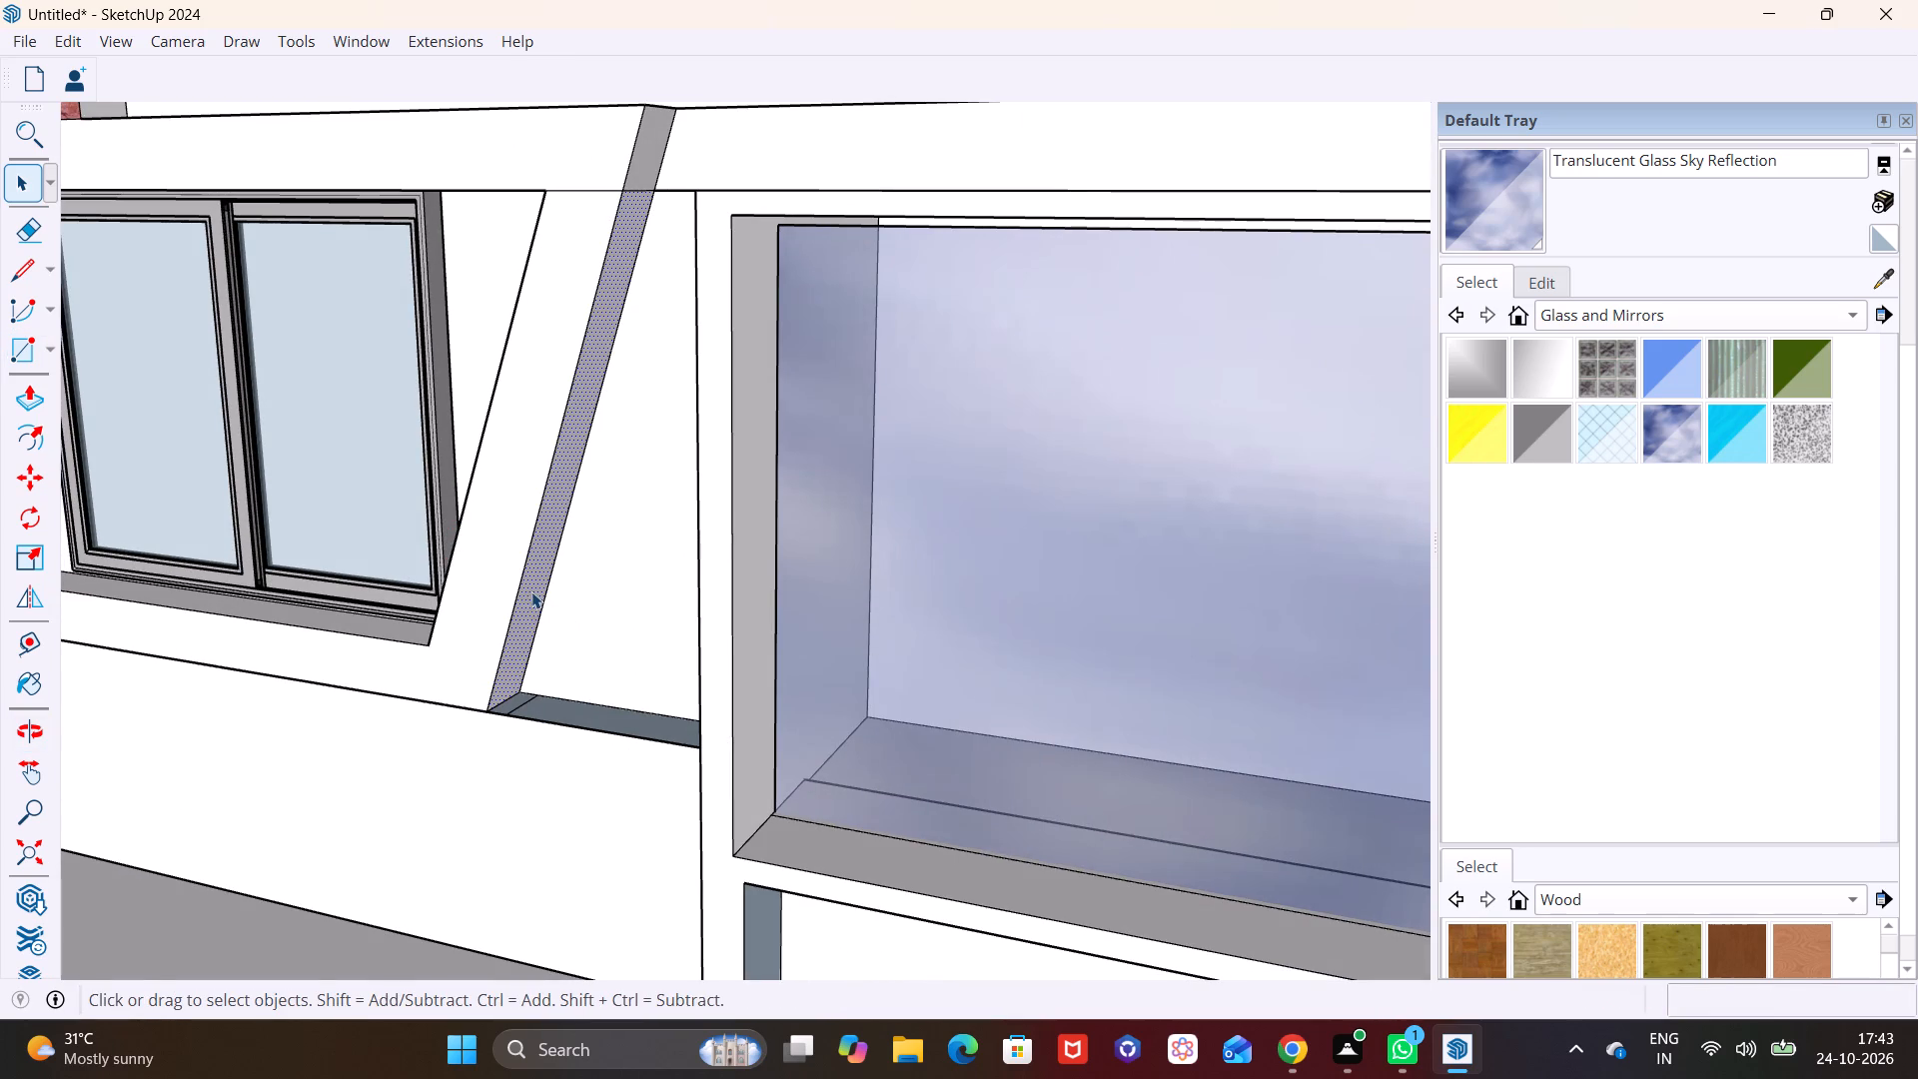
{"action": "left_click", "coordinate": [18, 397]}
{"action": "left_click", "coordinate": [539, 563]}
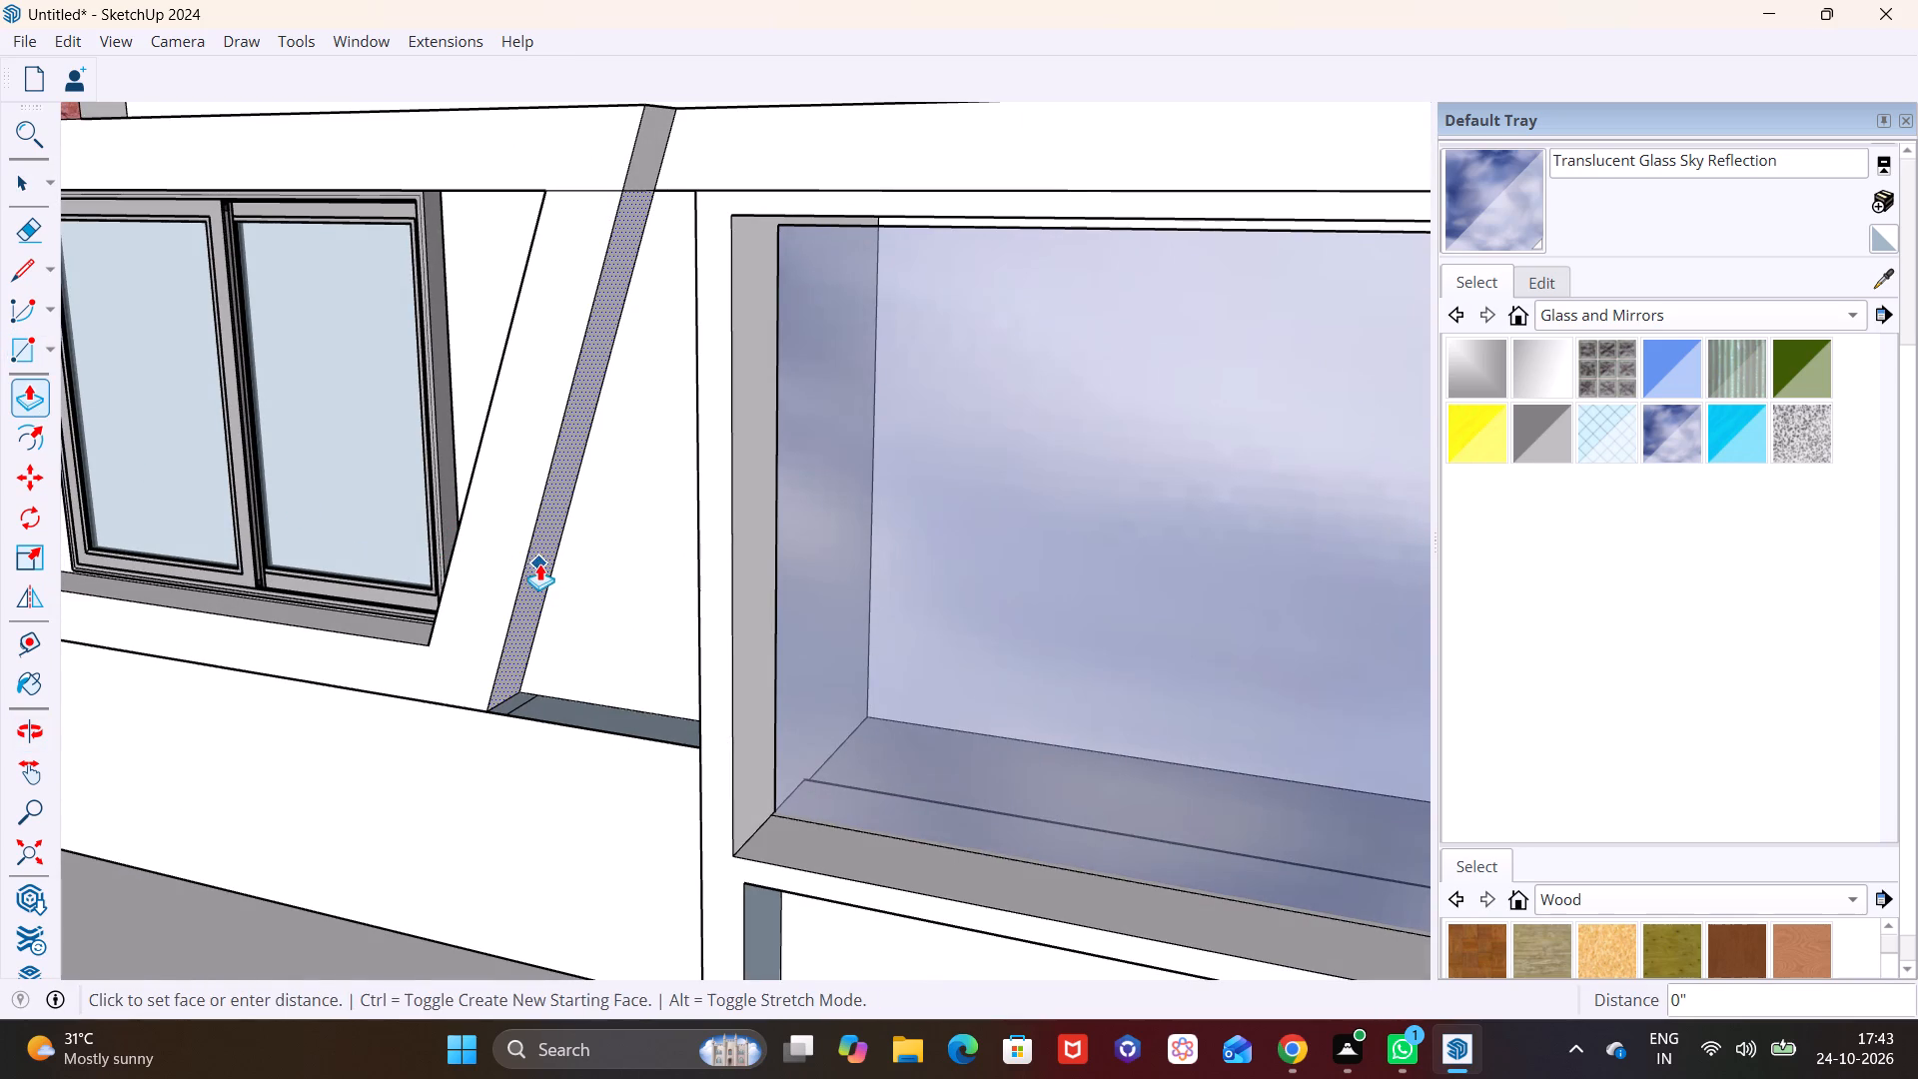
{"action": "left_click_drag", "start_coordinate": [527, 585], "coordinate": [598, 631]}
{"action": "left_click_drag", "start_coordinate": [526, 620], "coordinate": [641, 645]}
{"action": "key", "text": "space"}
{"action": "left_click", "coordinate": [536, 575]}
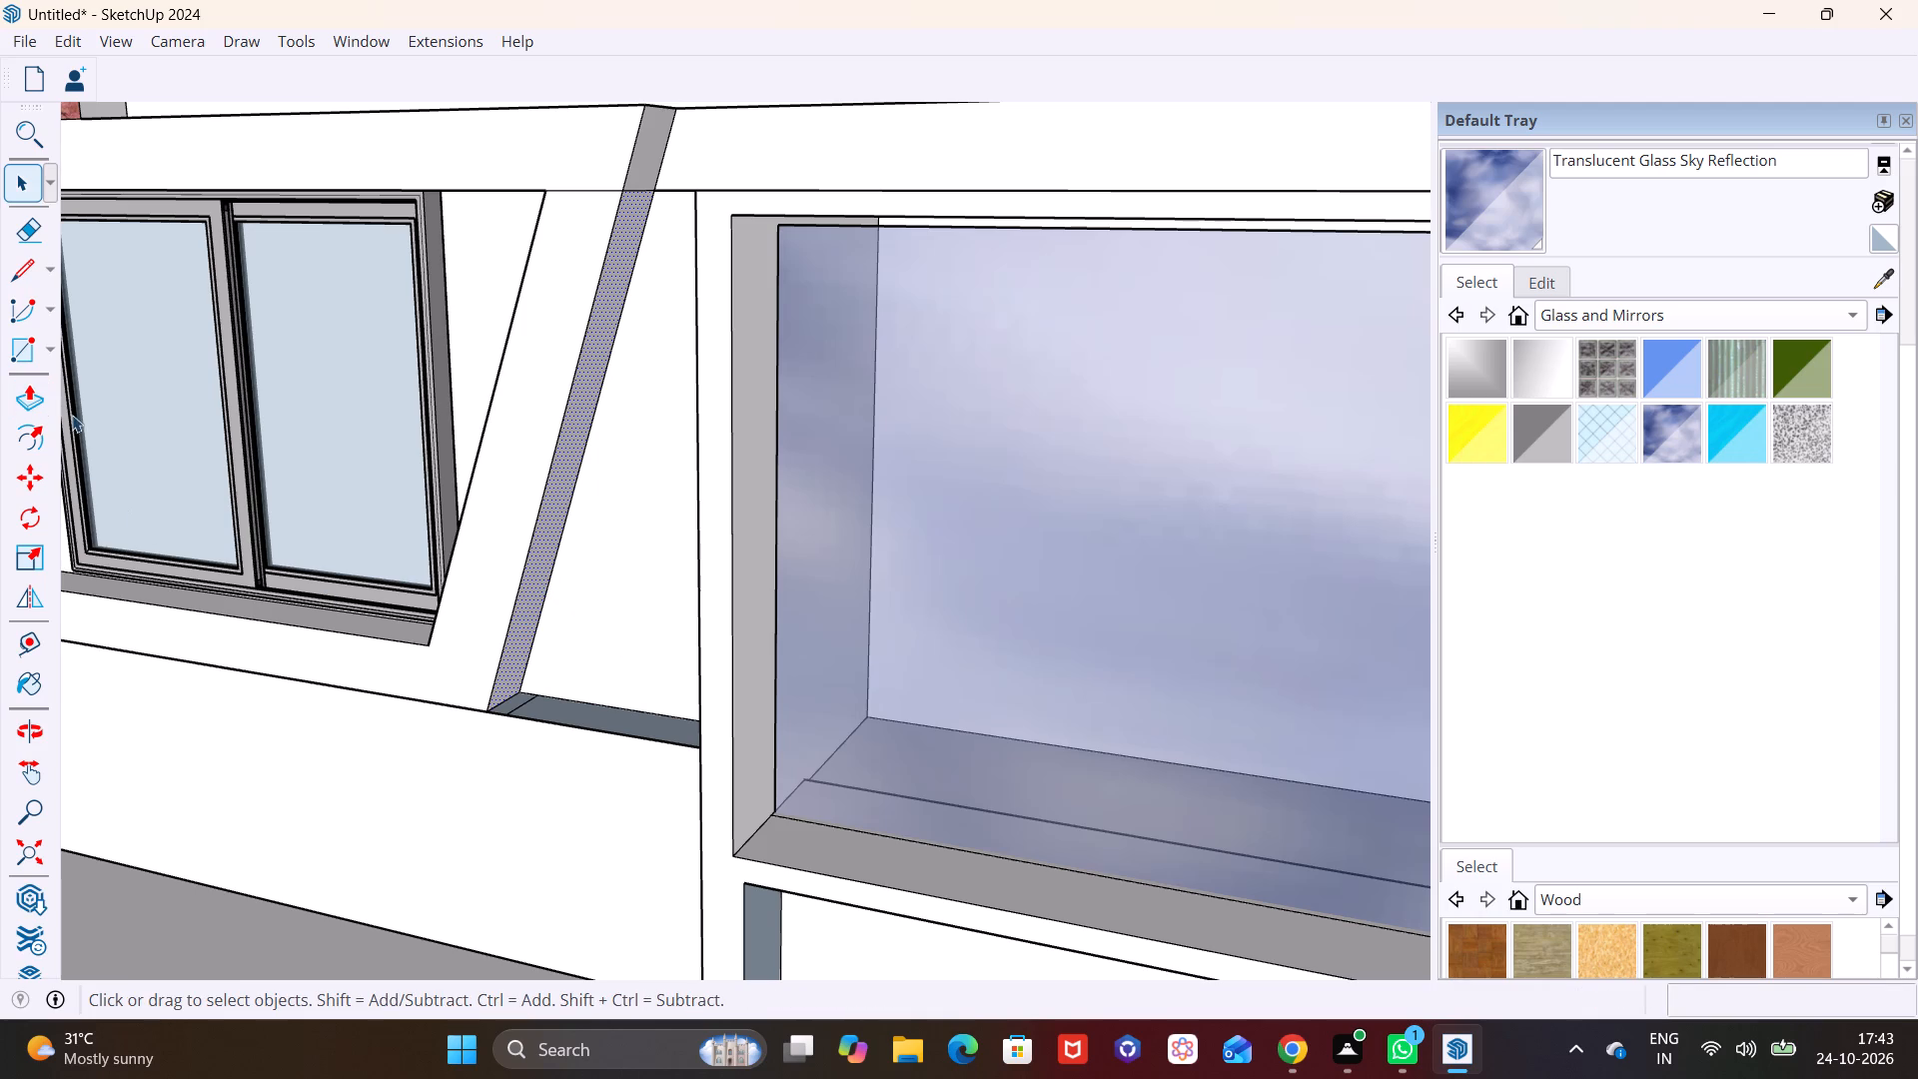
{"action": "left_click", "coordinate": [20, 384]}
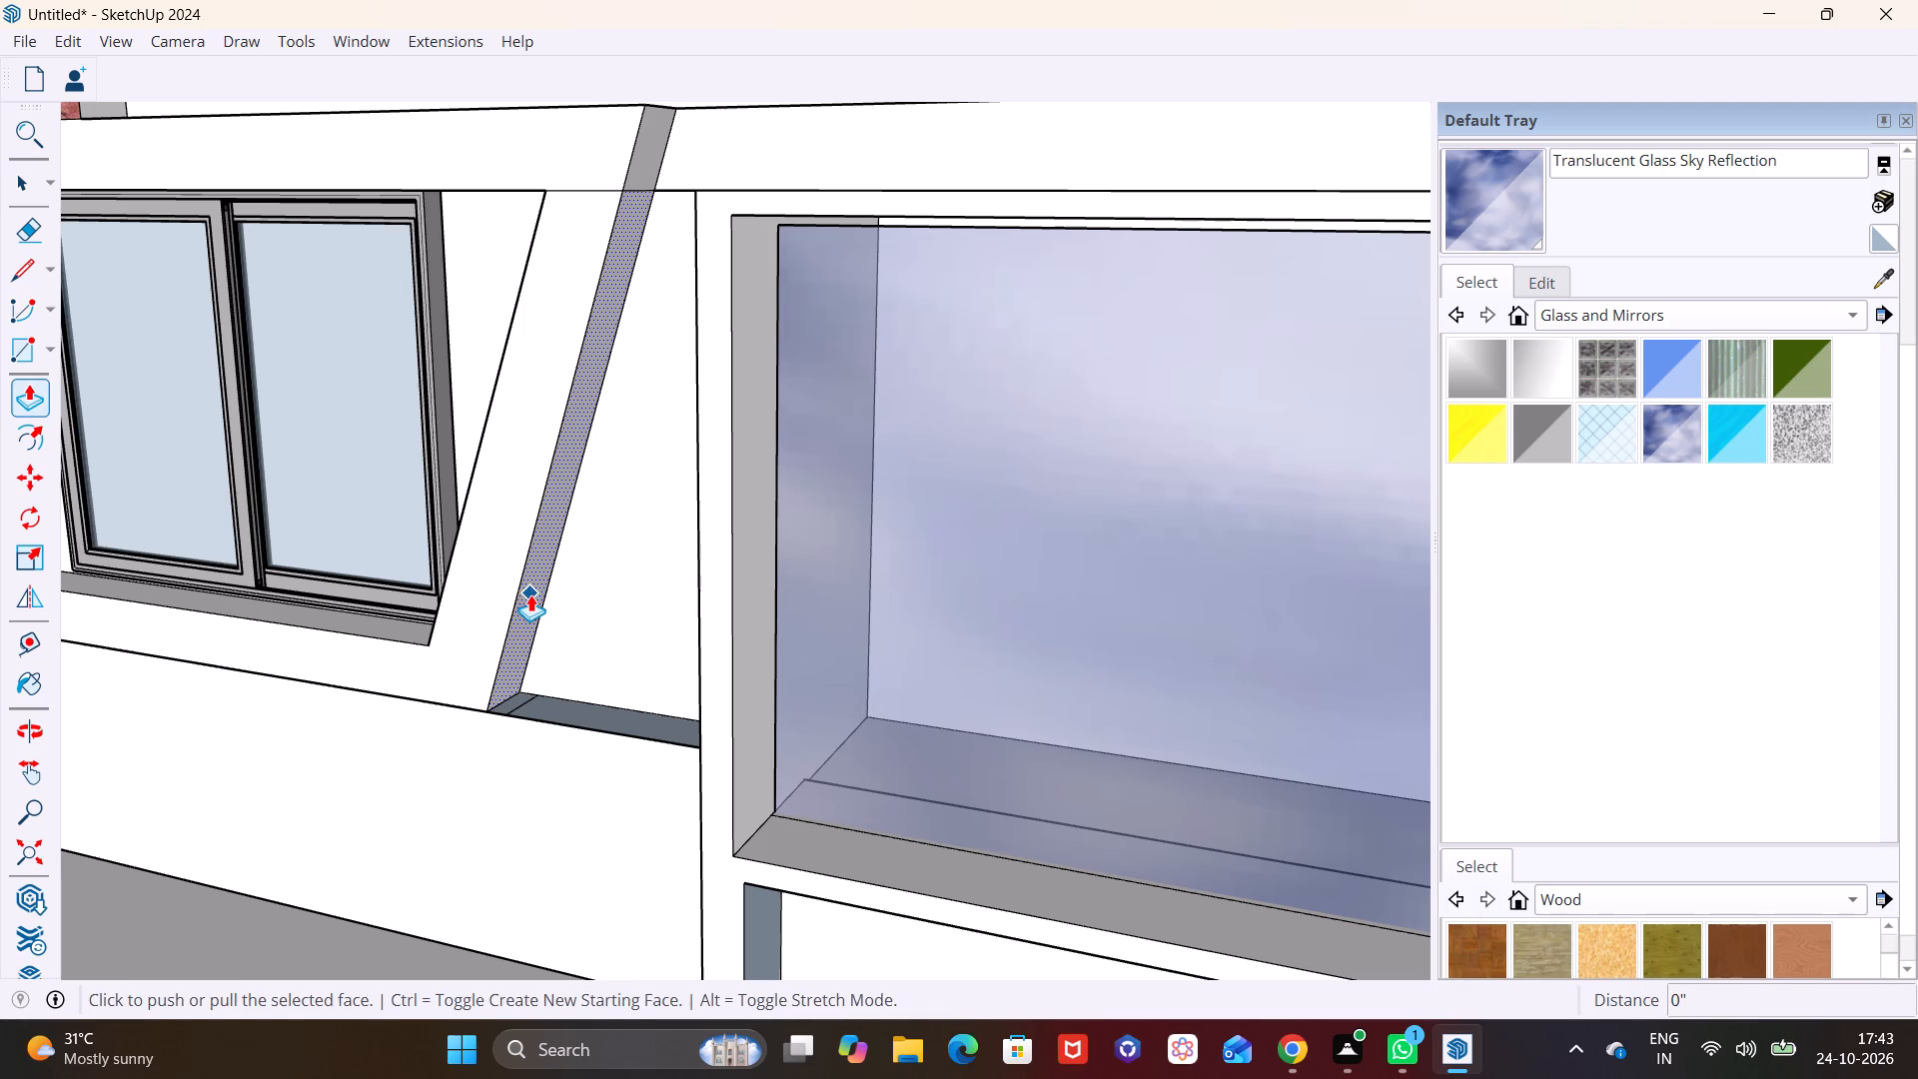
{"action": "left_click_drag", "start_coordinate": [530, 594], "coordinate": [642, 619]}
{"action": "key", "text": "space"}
Examine the lower wall and the whole building from several angles to check the façade.
{"action": "left_click", "coordinate": [511, 788]}
{"action": "scroll", "coordinate": [544, 768], "scroll_direction": "down", "scroll_amount": 15}
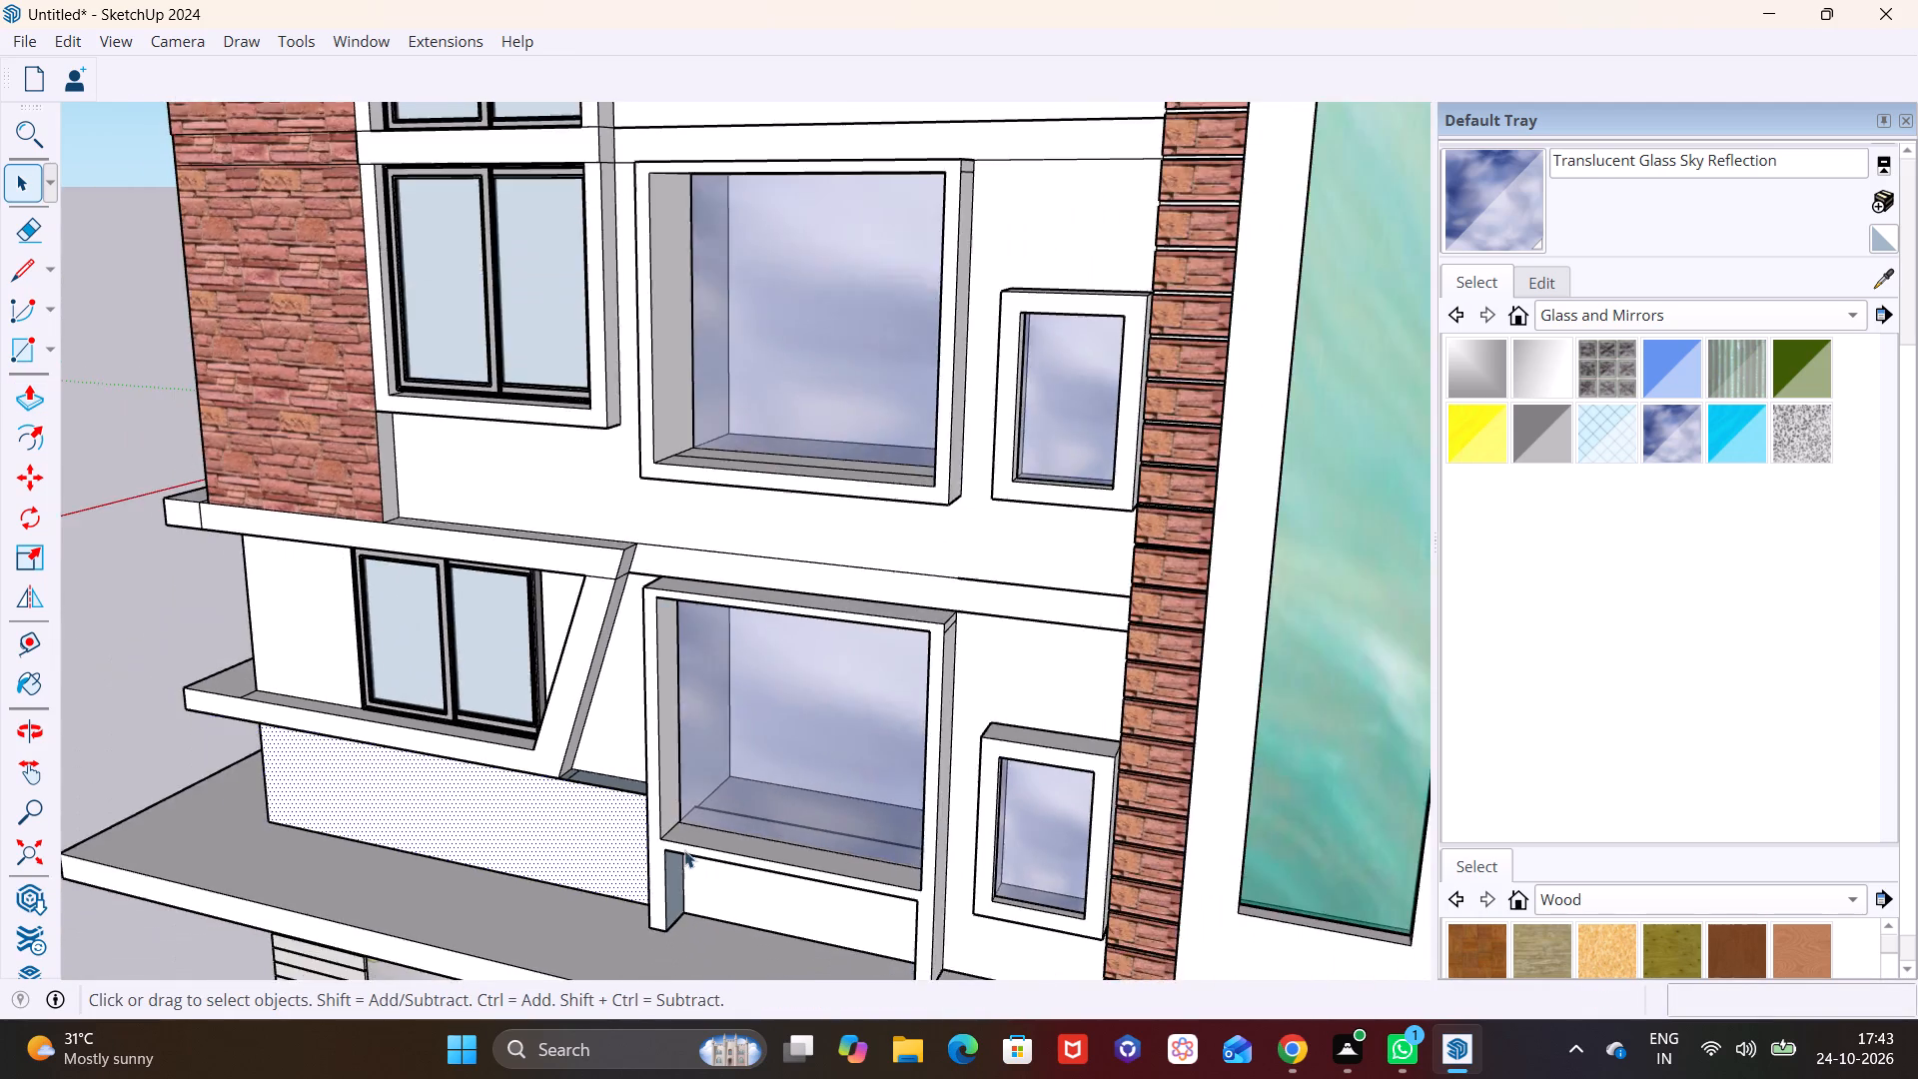
{"action": "scroll", "coordinate": [684, 850], "scroll_direction": "down", "scroll_amount": 7}
{"action": "middle_click_drag", "start_coordinate": [809, 925], "coordinate": [1581, 806]}
{"action": "left_click", "coordinate": [170, 616]}
{"action": "scroll", "coordinate": [530, 768], "scroll_direction": "down", "scroll_amount": 2}
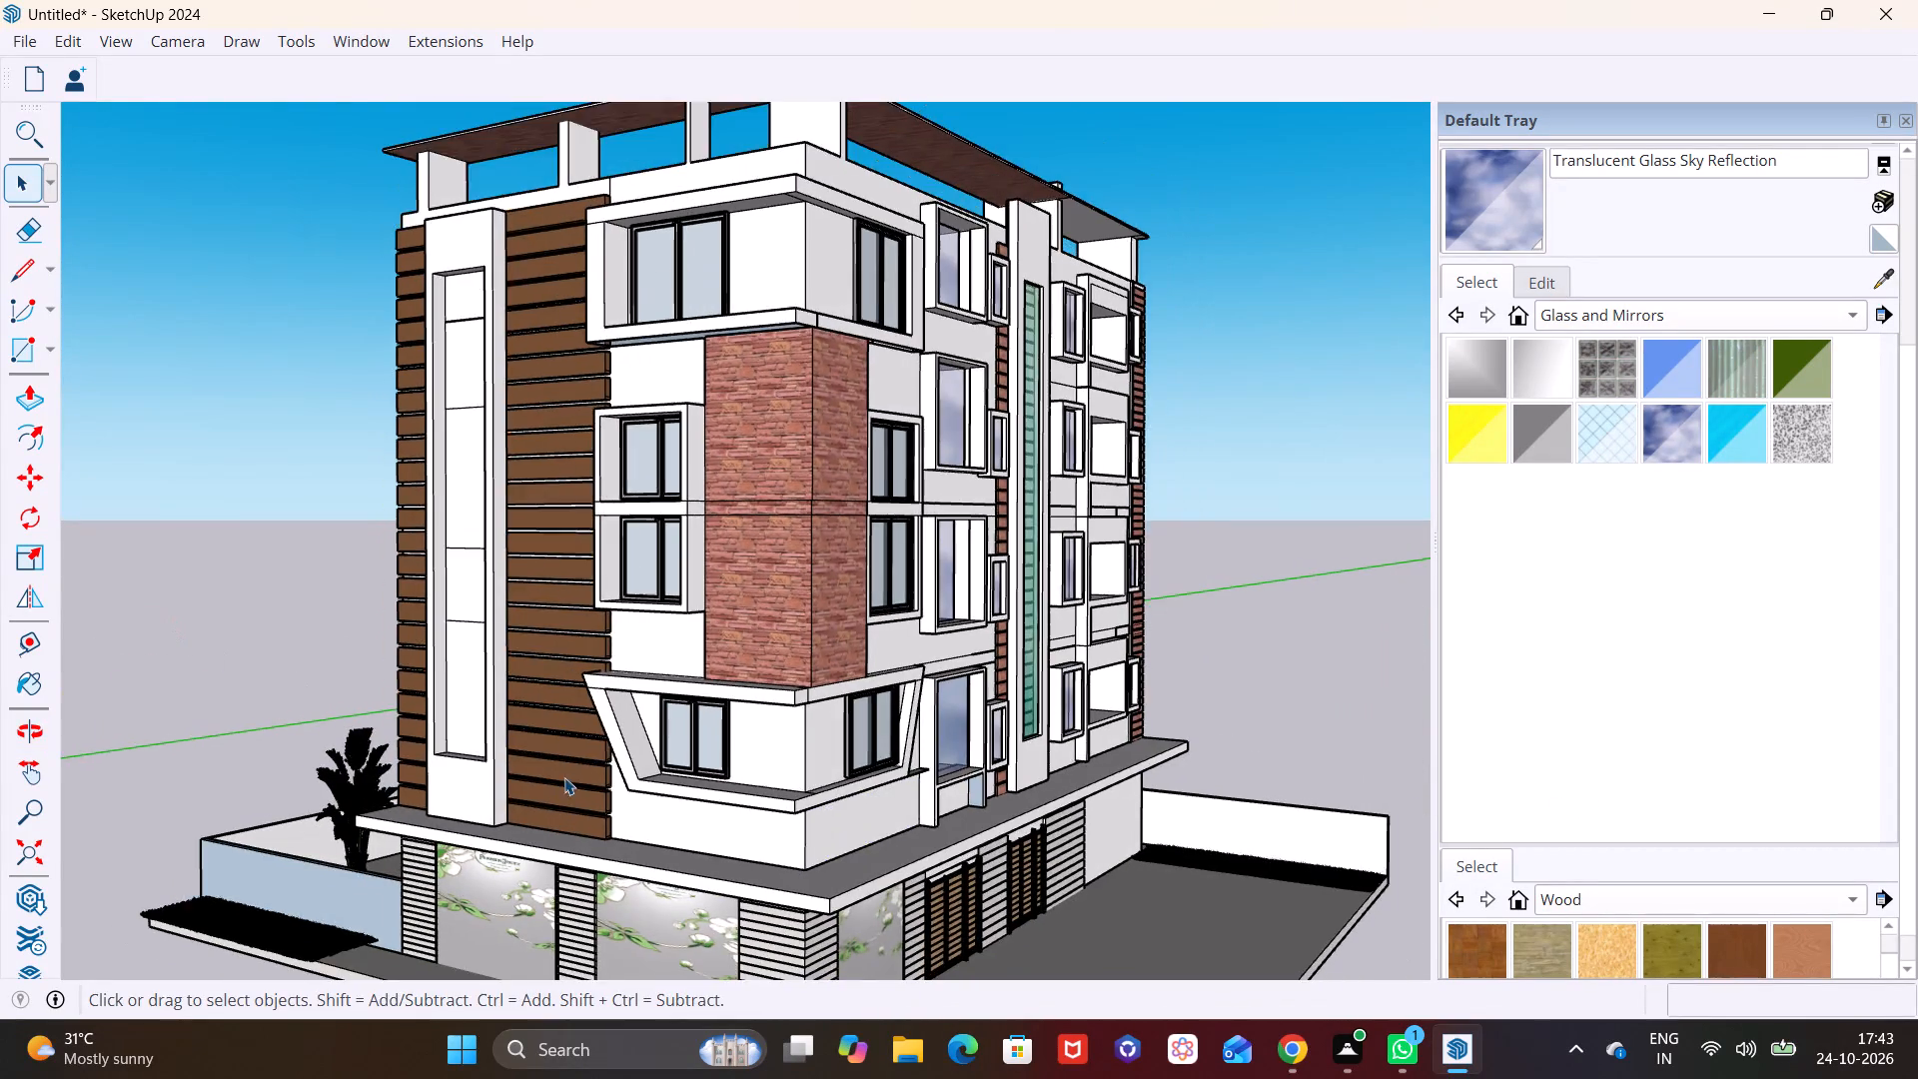
{"action": "scroll", "coordinate": [564, 777], "scroll_direction": "down", "scroll_amount": 3}
{"action": "middle_click_drag", "start_coordinate": [623, 789], "coordinate": [586, 738]}
{"action": "scroll", "coordinate": [589, 736], "scroll_direction": "down", "scroll_amount": 2}
{"action": "middle_click_drag", "start_coordinate": [601, 807], "coordinate": [548, 728]}
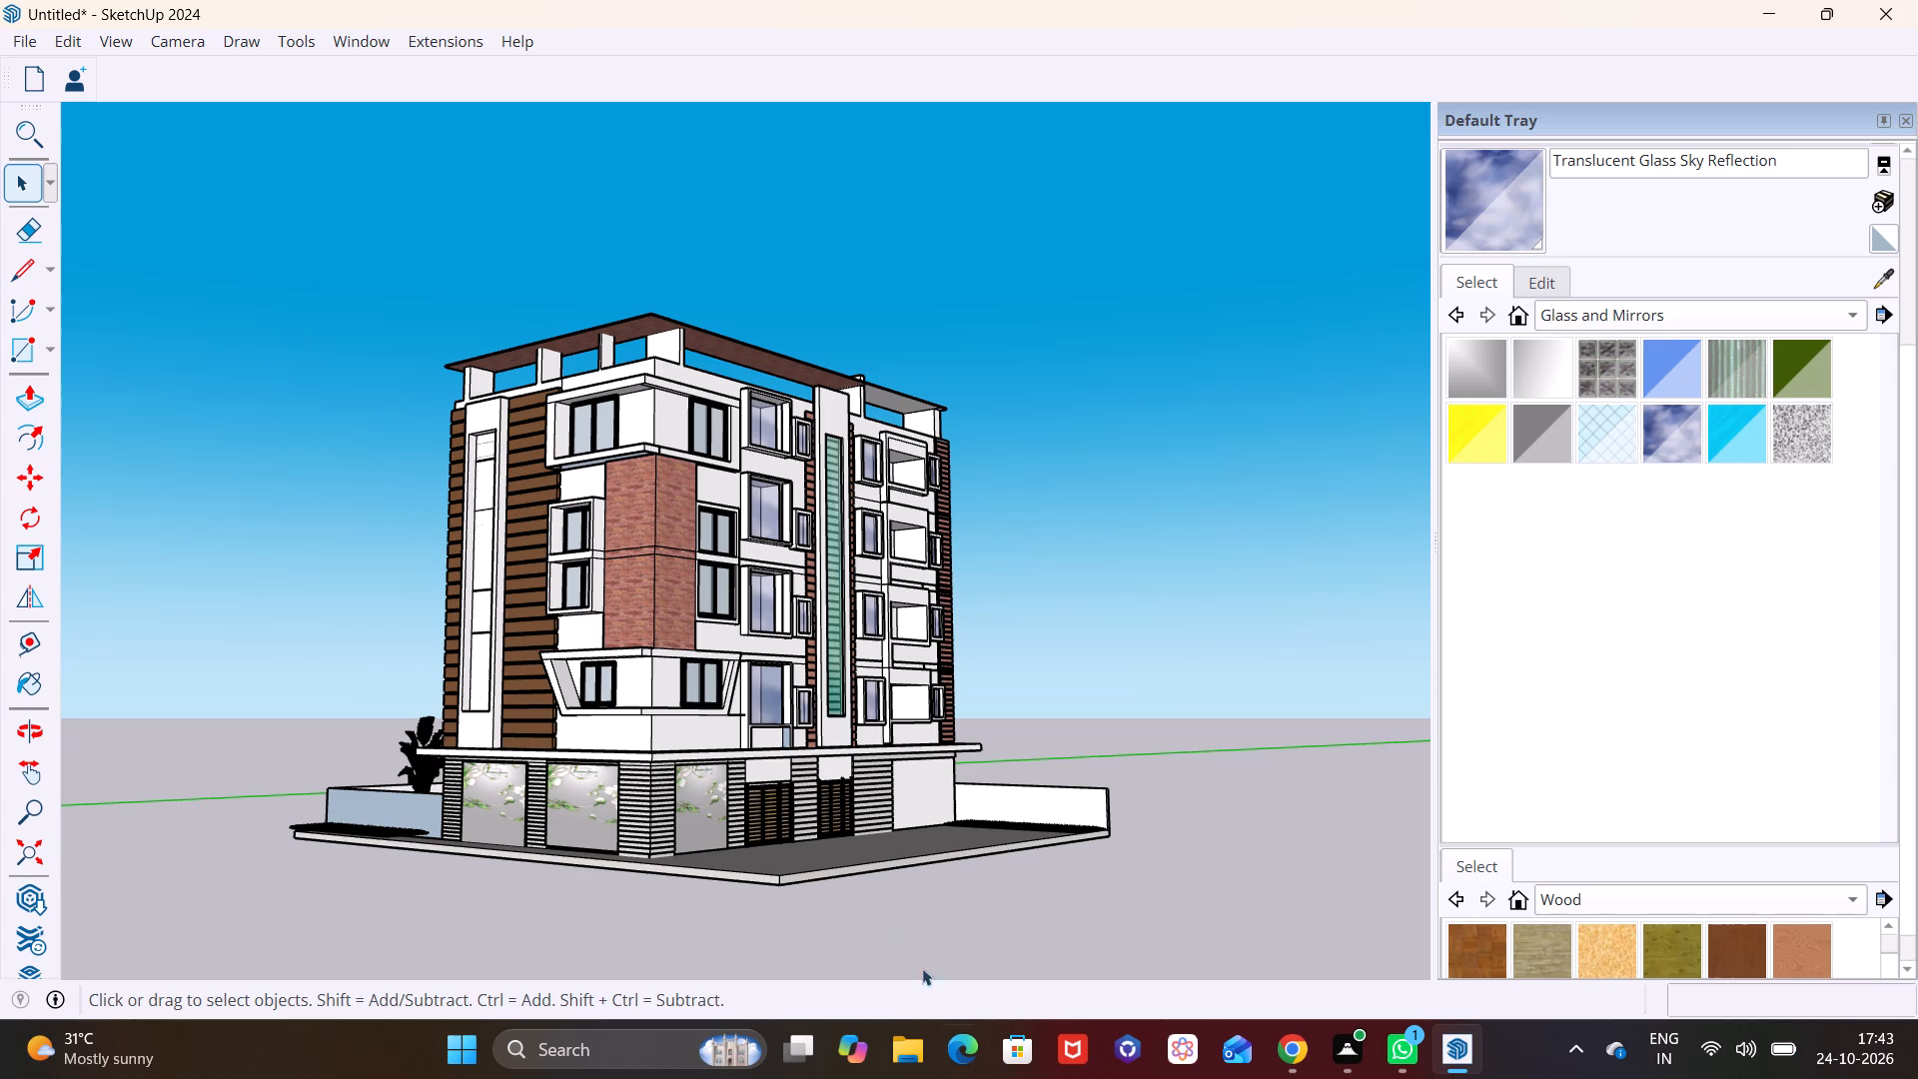
{"action": "middle_click_drag", "start_coordinate": [978, 789], "coordinate": [835, 841]}
{"action": "scroll", "coordinate": [841, 773], "scroll_direction": "up", "scroll_amount": 1}
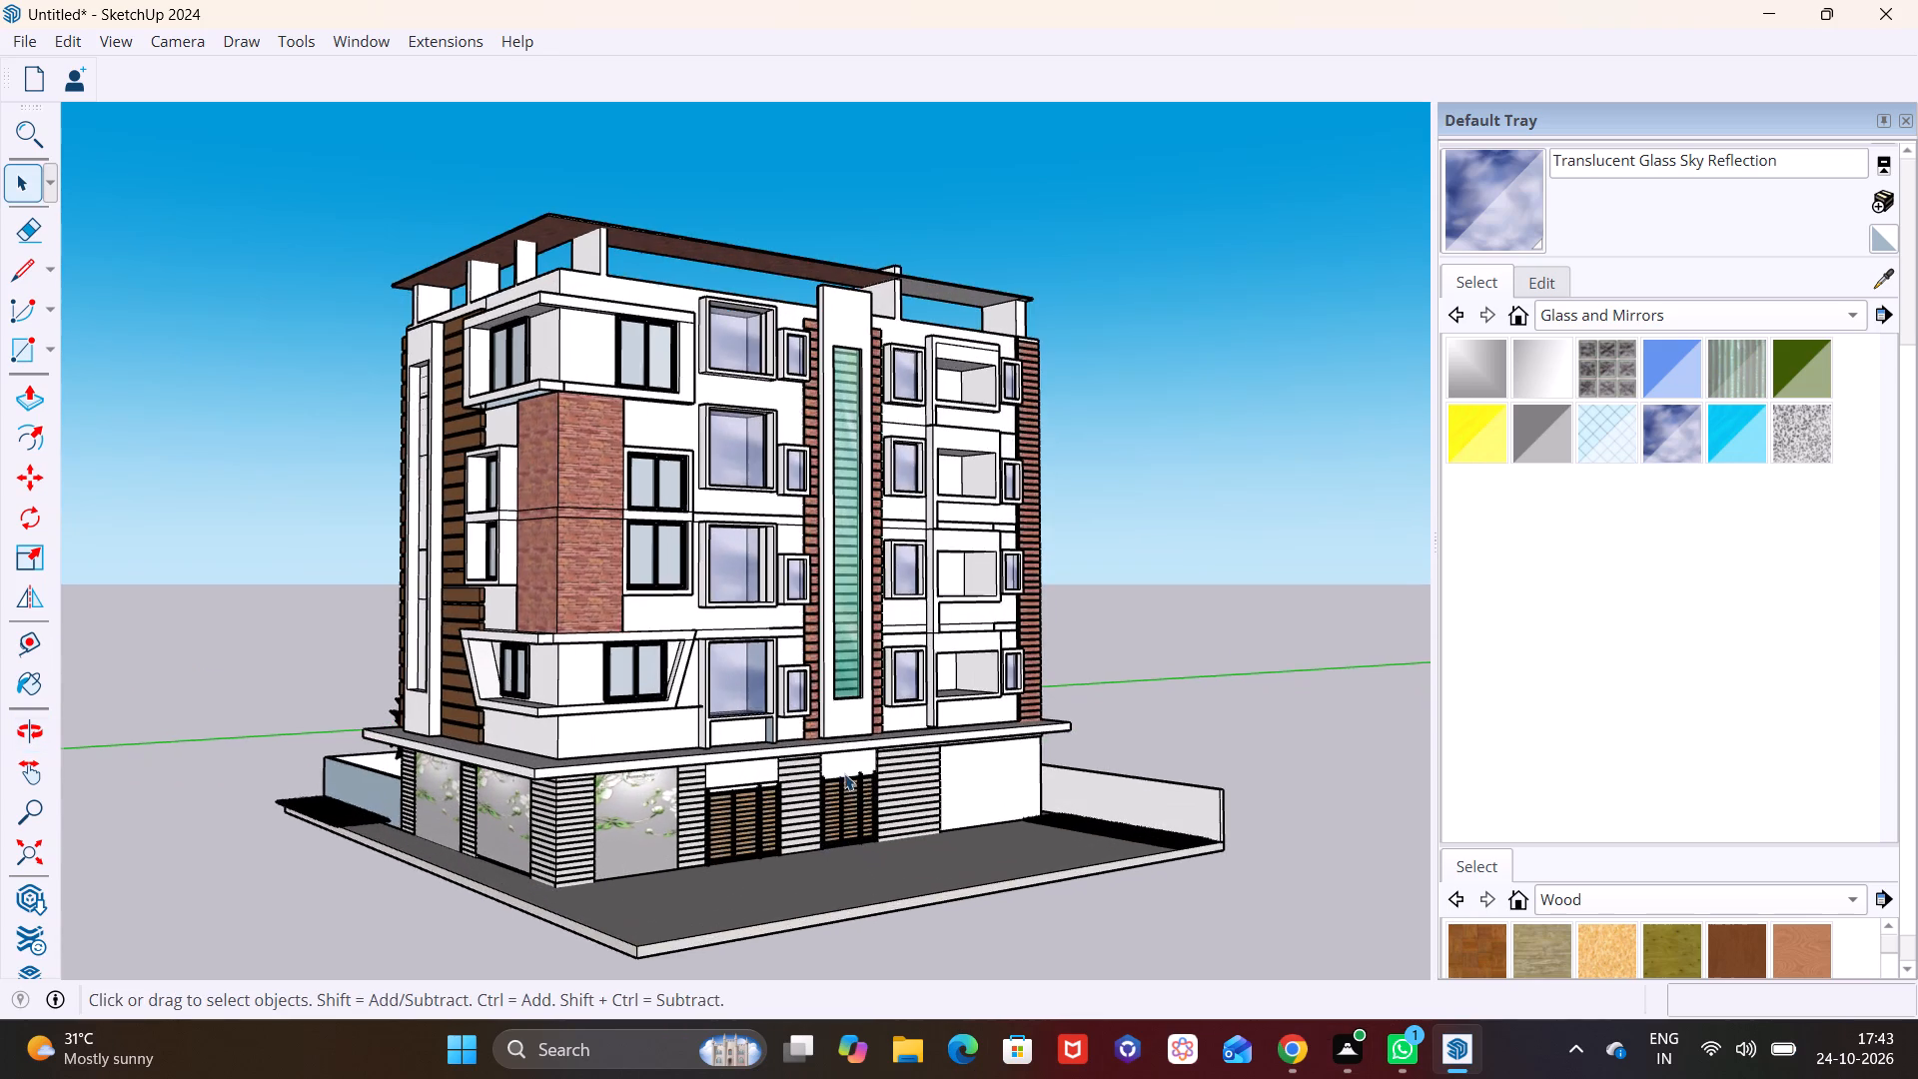
{"action": "scroll", "coordinate": [844, 773], "scroll_direction": "up", "scroll_amount": 2}
{"action": "middle_click_drag", "start_coordinate": [932, 795], "coordinate": [1155, 738], "text": "shift"}
{"action": "scroll", "coordinate": [959, 637], "scroll_direction": "down", "scroll_amount": 2}
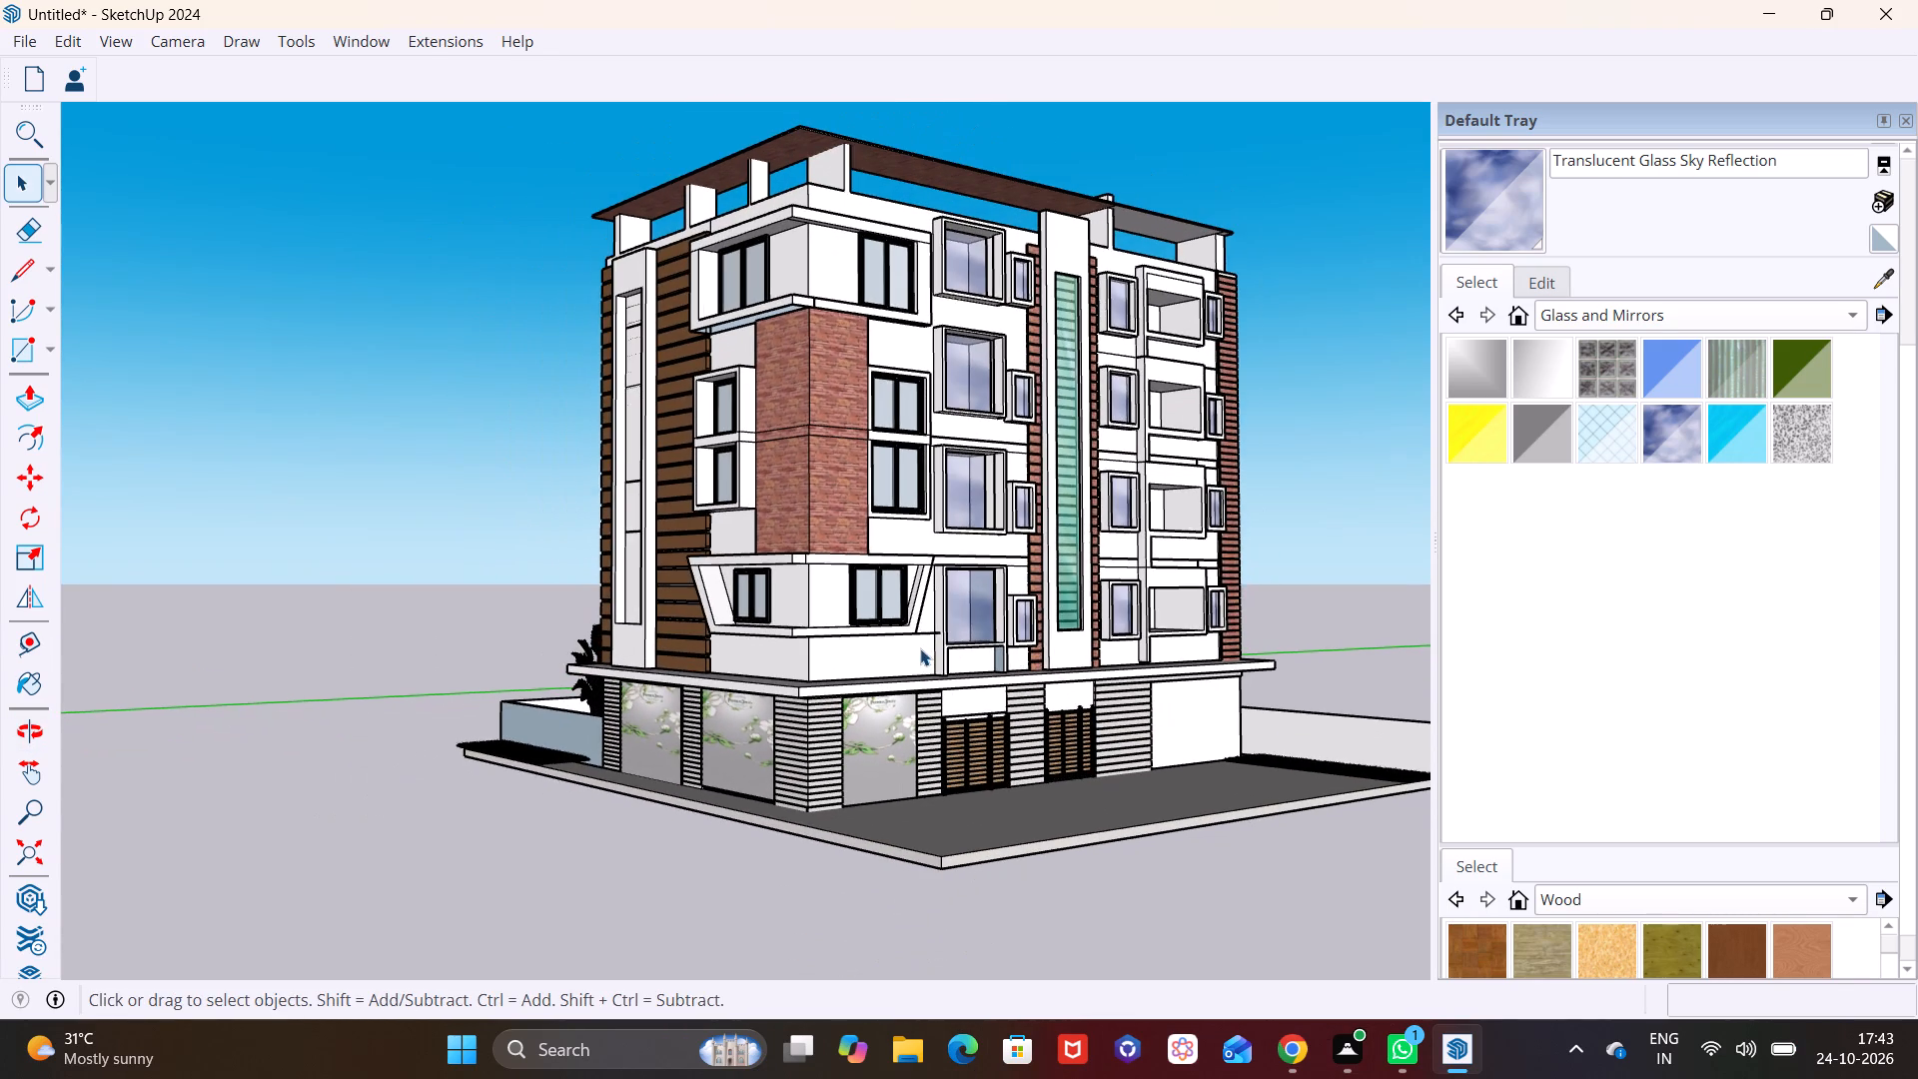
{"action": "scroll", "coordinate": [920, 648], "scroll_direction": "down", "scroll_amount": 2}
{"action": "middle_click_drag", "start_coordinate": [891, 655], "coordinate": [532, 712]}
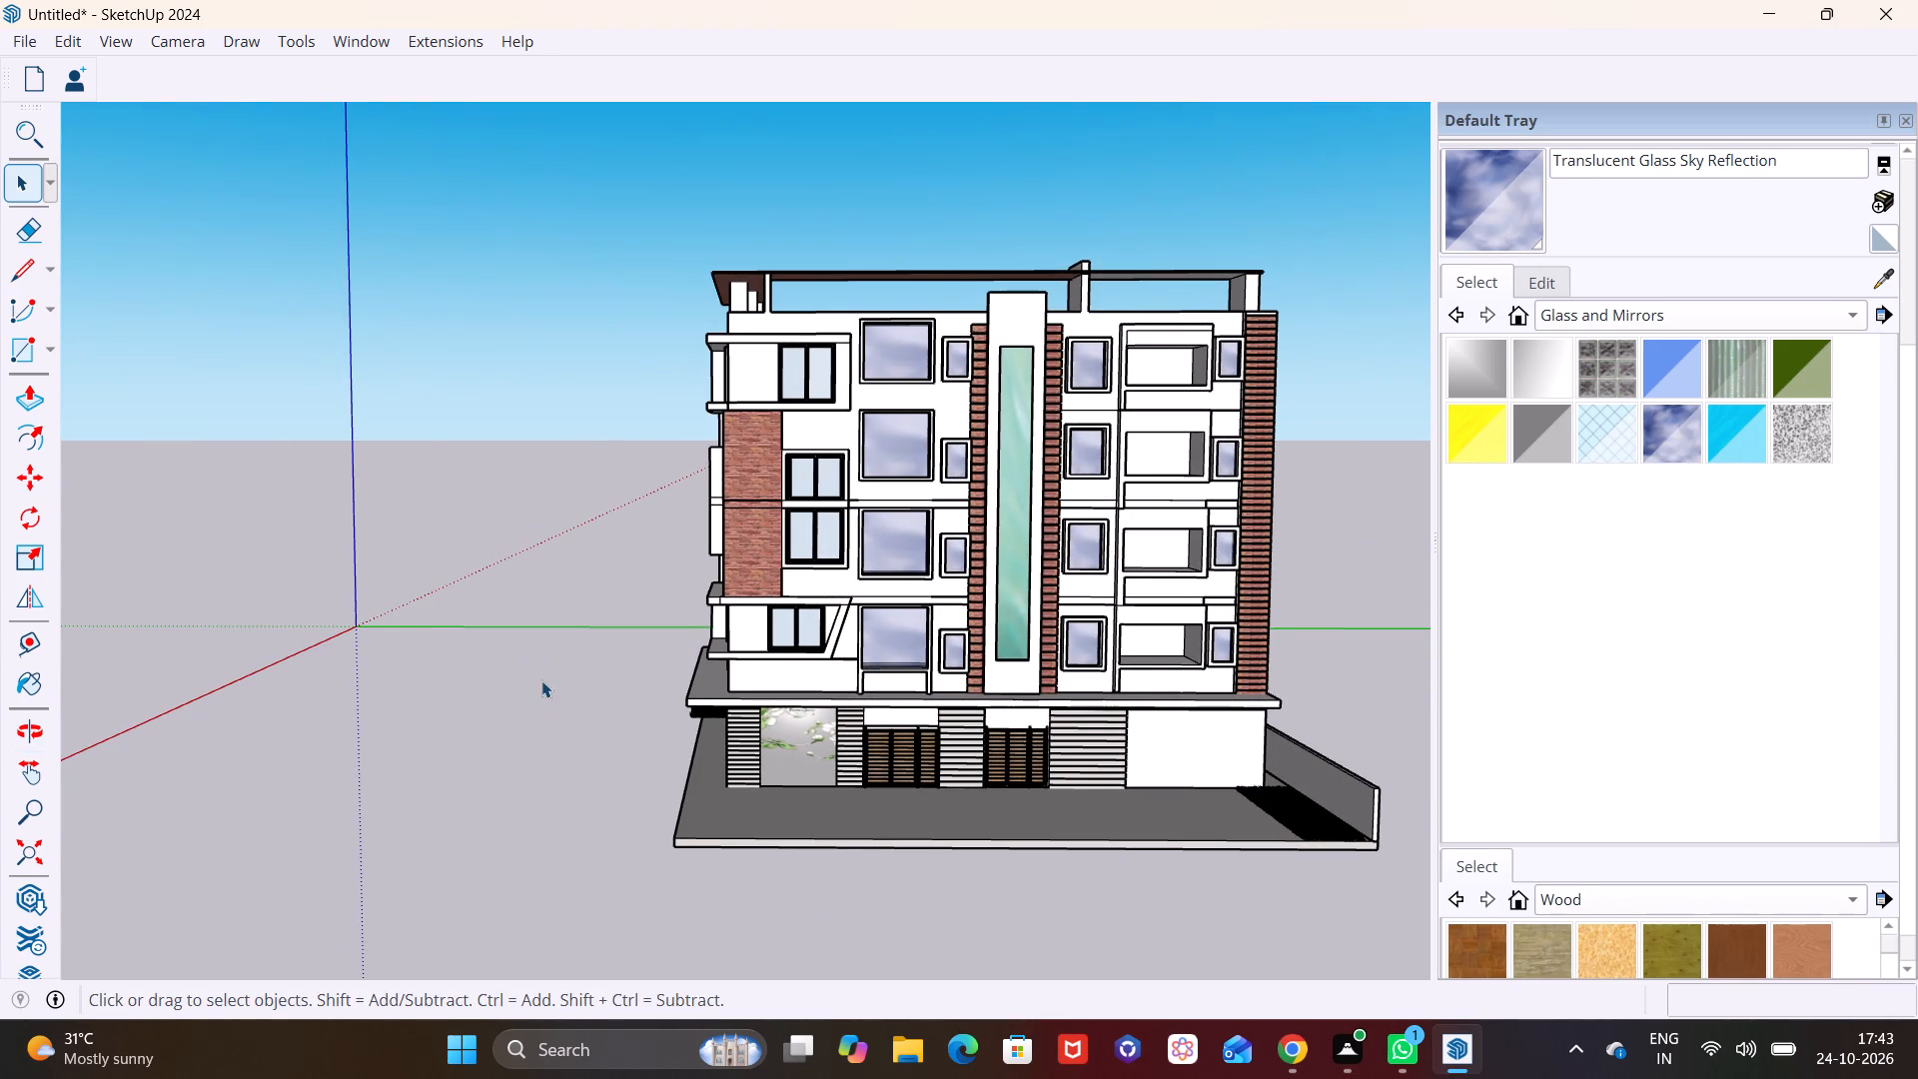
{"action": "scroll", "coordinate": [588, 670], "scroll_direction": "down", "scroll_amount": 1}
{"action": "middle_click_drag", "start_coordinate": [630, 677], "coordinate": [983, 751]}
{"action": "scroll", "coordinate": [703, 724], "scroll_direction": "up", "scroll_amount": 1}
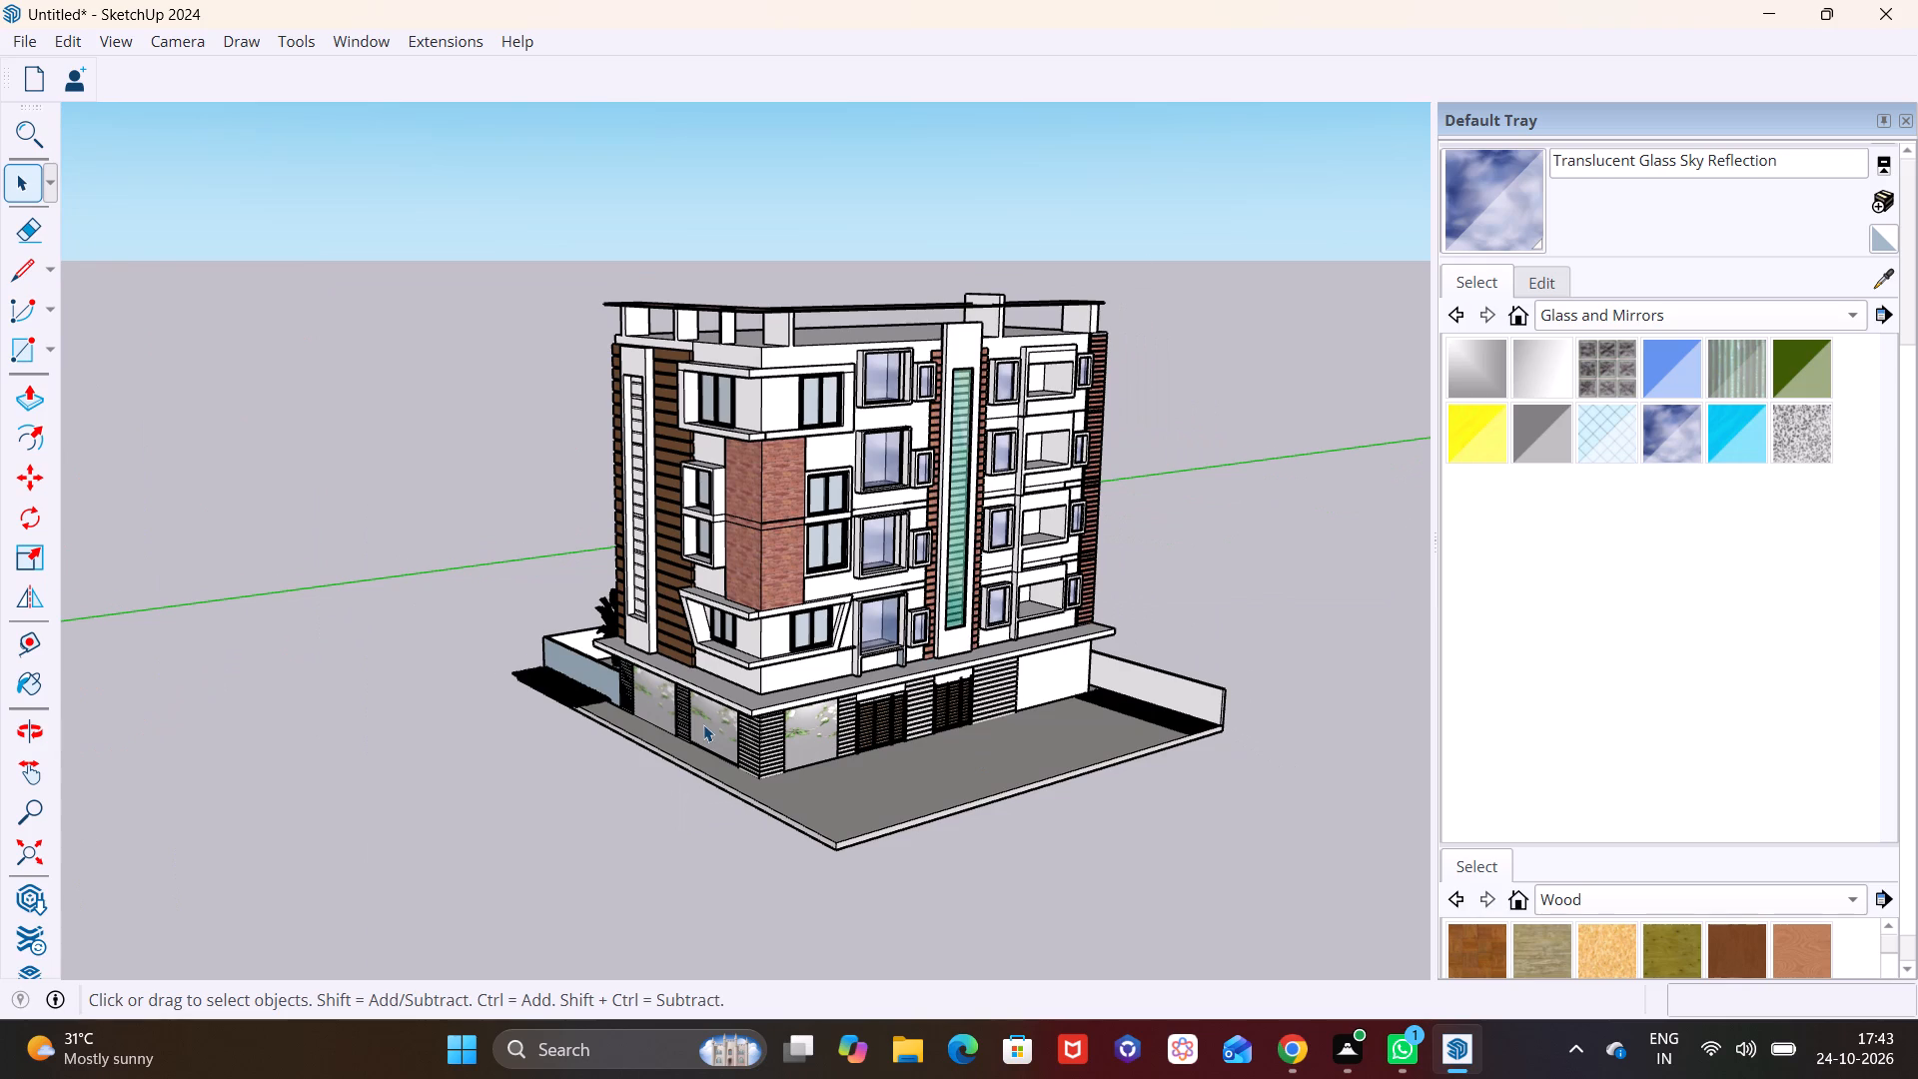
{"action": "scroll", "coordinate": [703, 724], "scroll_direction": "up", "scroll_amount": 1}
{"action": "middle_click_drag", "start_coordinate": [703, 724], "coordinate": [783, 724]}
{"action": "middle_click_drag", "start_coordinate": [784, 724], "coordinate": [678, 682]}
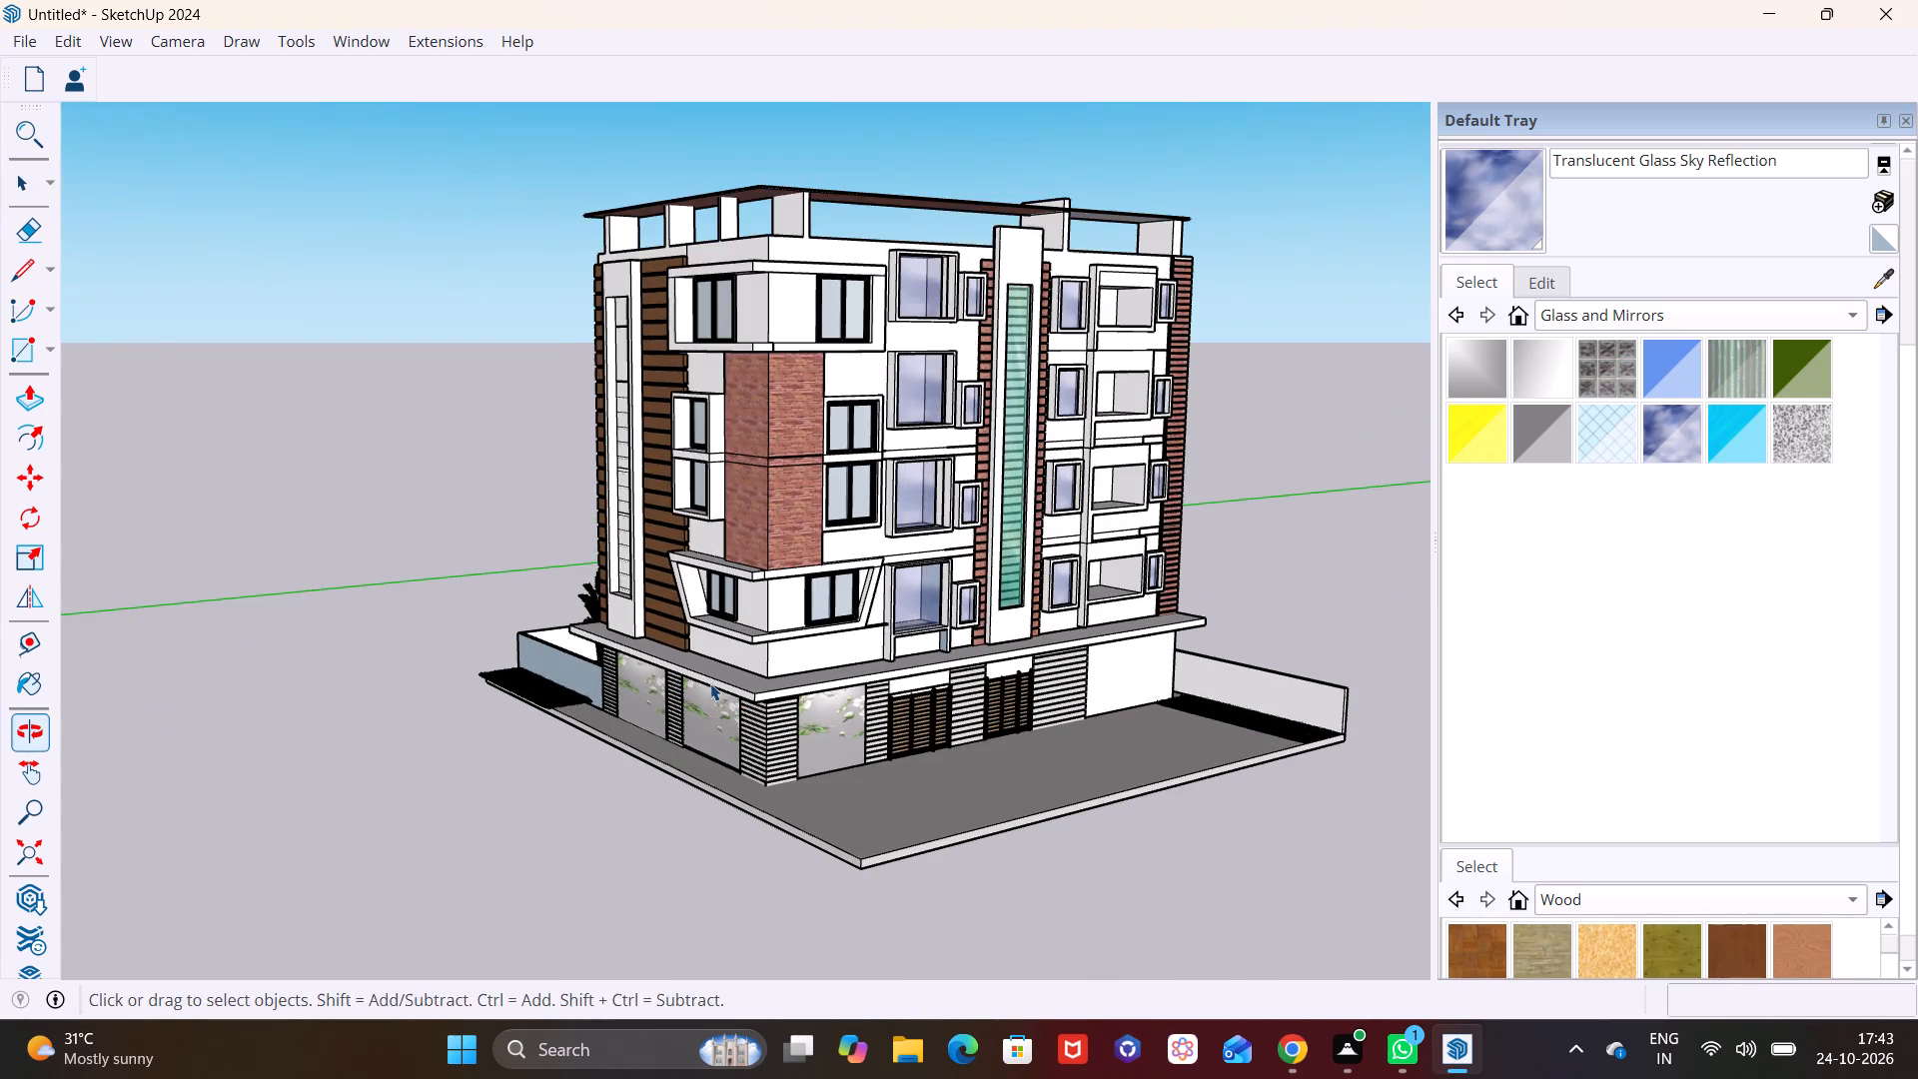
{"action": "middle_click_drag", "start_coordinate": [810, 695], "coordinate": [895, 688]}
{"action": "middle_click_drag", "start_coordinate": [878, 641], "coordinate": [742, 604]}
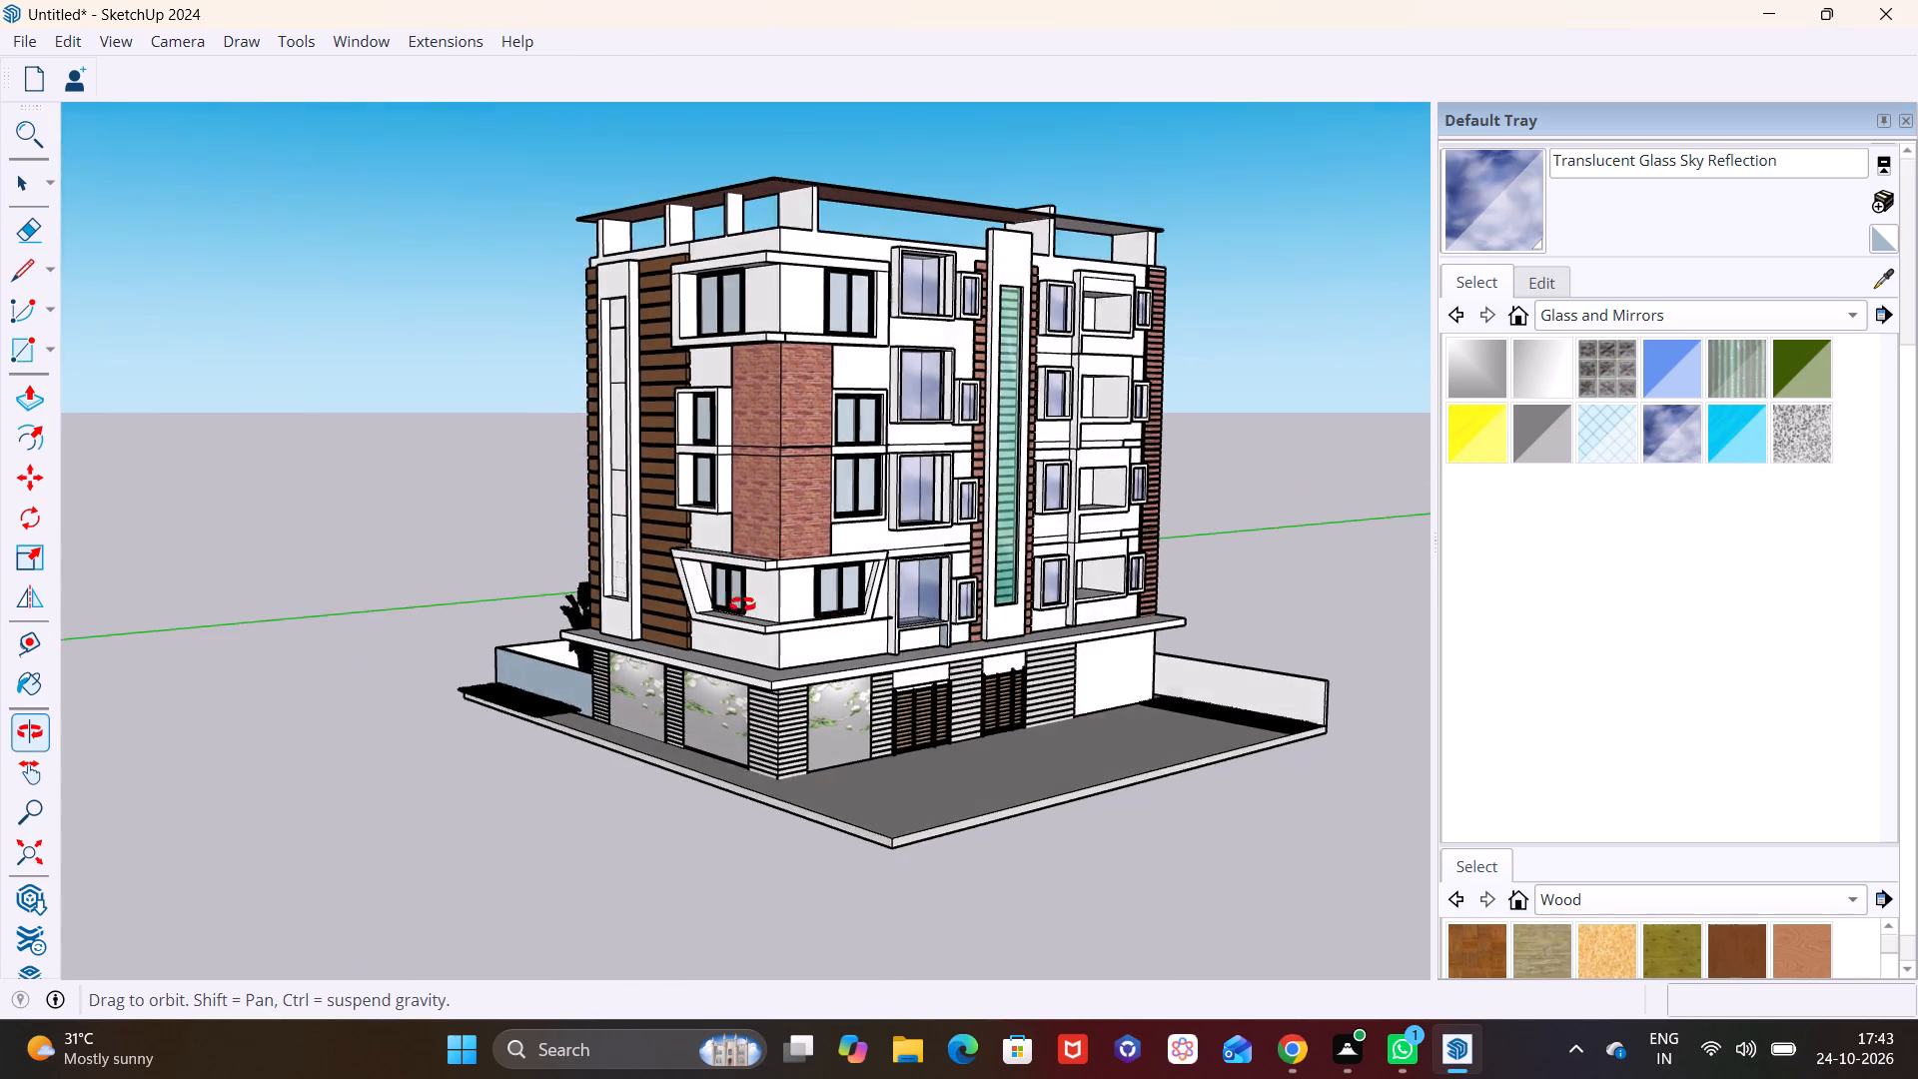
{"action": "middle_click_drag", "start_coordinate": [742, 604], "coordinate": [736, 597]}
{"action": "scroll", "coordinate": [730, 580], "scroll_direction": "up", "scroll_amount": 1}
{"action": "middle_click_drag", "start_coordinate": [730, 580], "coordinate": [823, 582]}
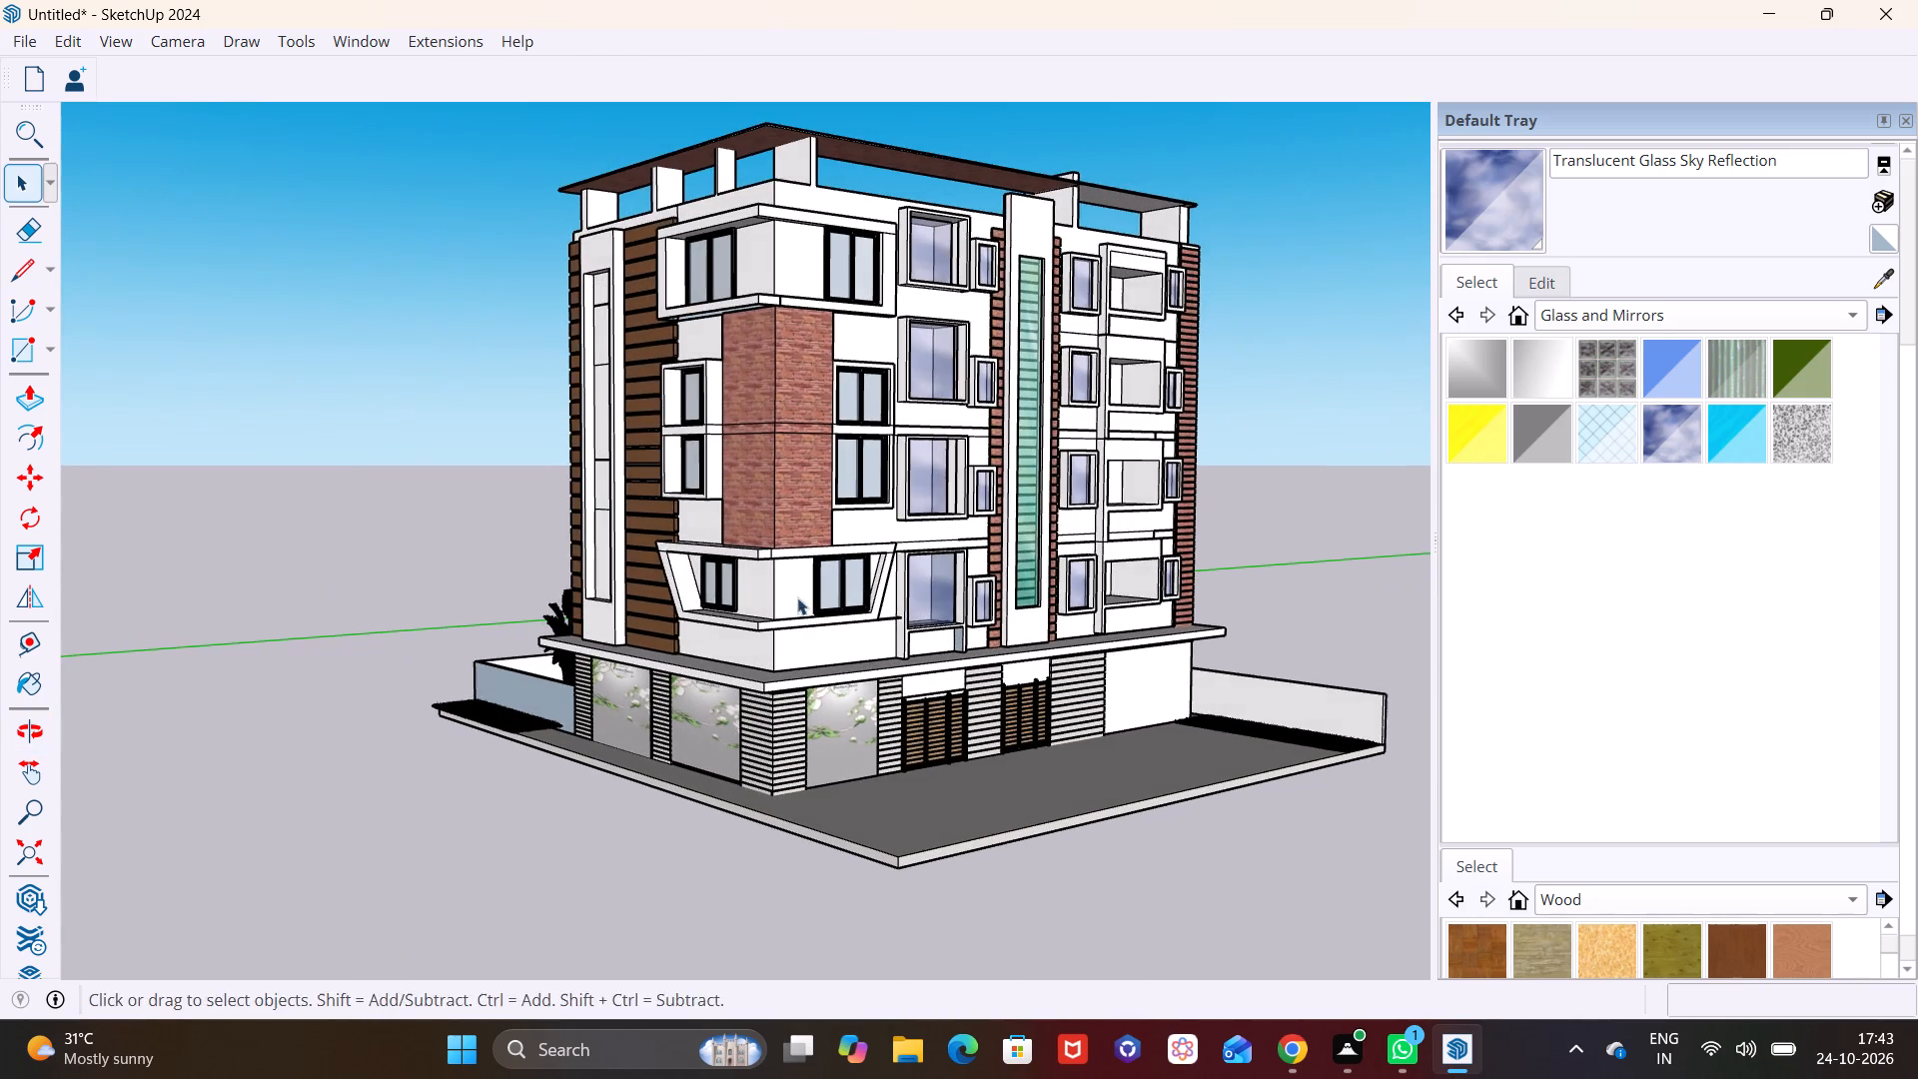
Examine the finished building from all sides, near and far, checking the façades, plain side wall, roof canopy and boundary walls.
{"action": "middle_click_drag", "start_coordinate": [791, 608], "coordinate": [931, 617]}
{"action": "middle_click_drag", "start_coordinate": [677, 656], "coordinate": [856, 654]}
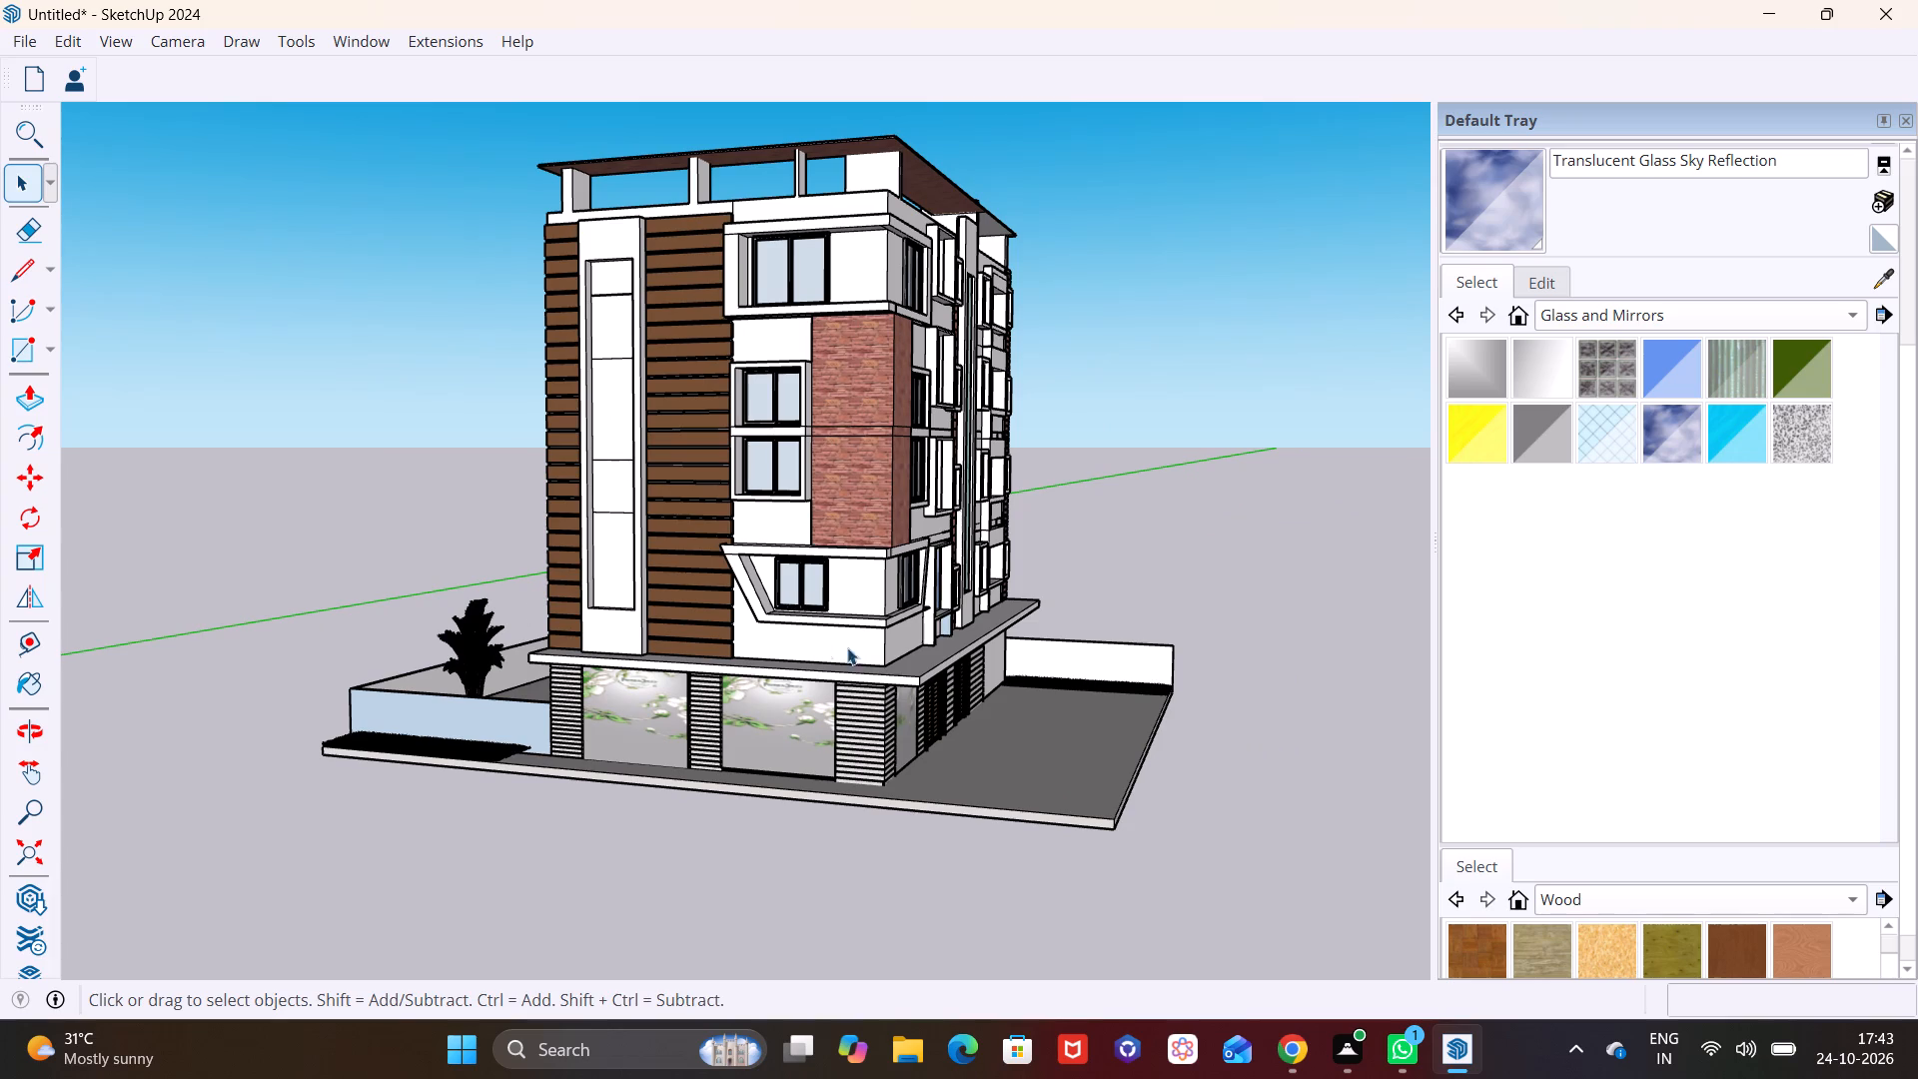
{"action": "middle_click_drag", "start_coordinate": [752, 656], "coordinate": [893, 661]}
{"action": "middle_click_drag", "start_coordinate": [721, 648], "coordinate": [745, 655]}
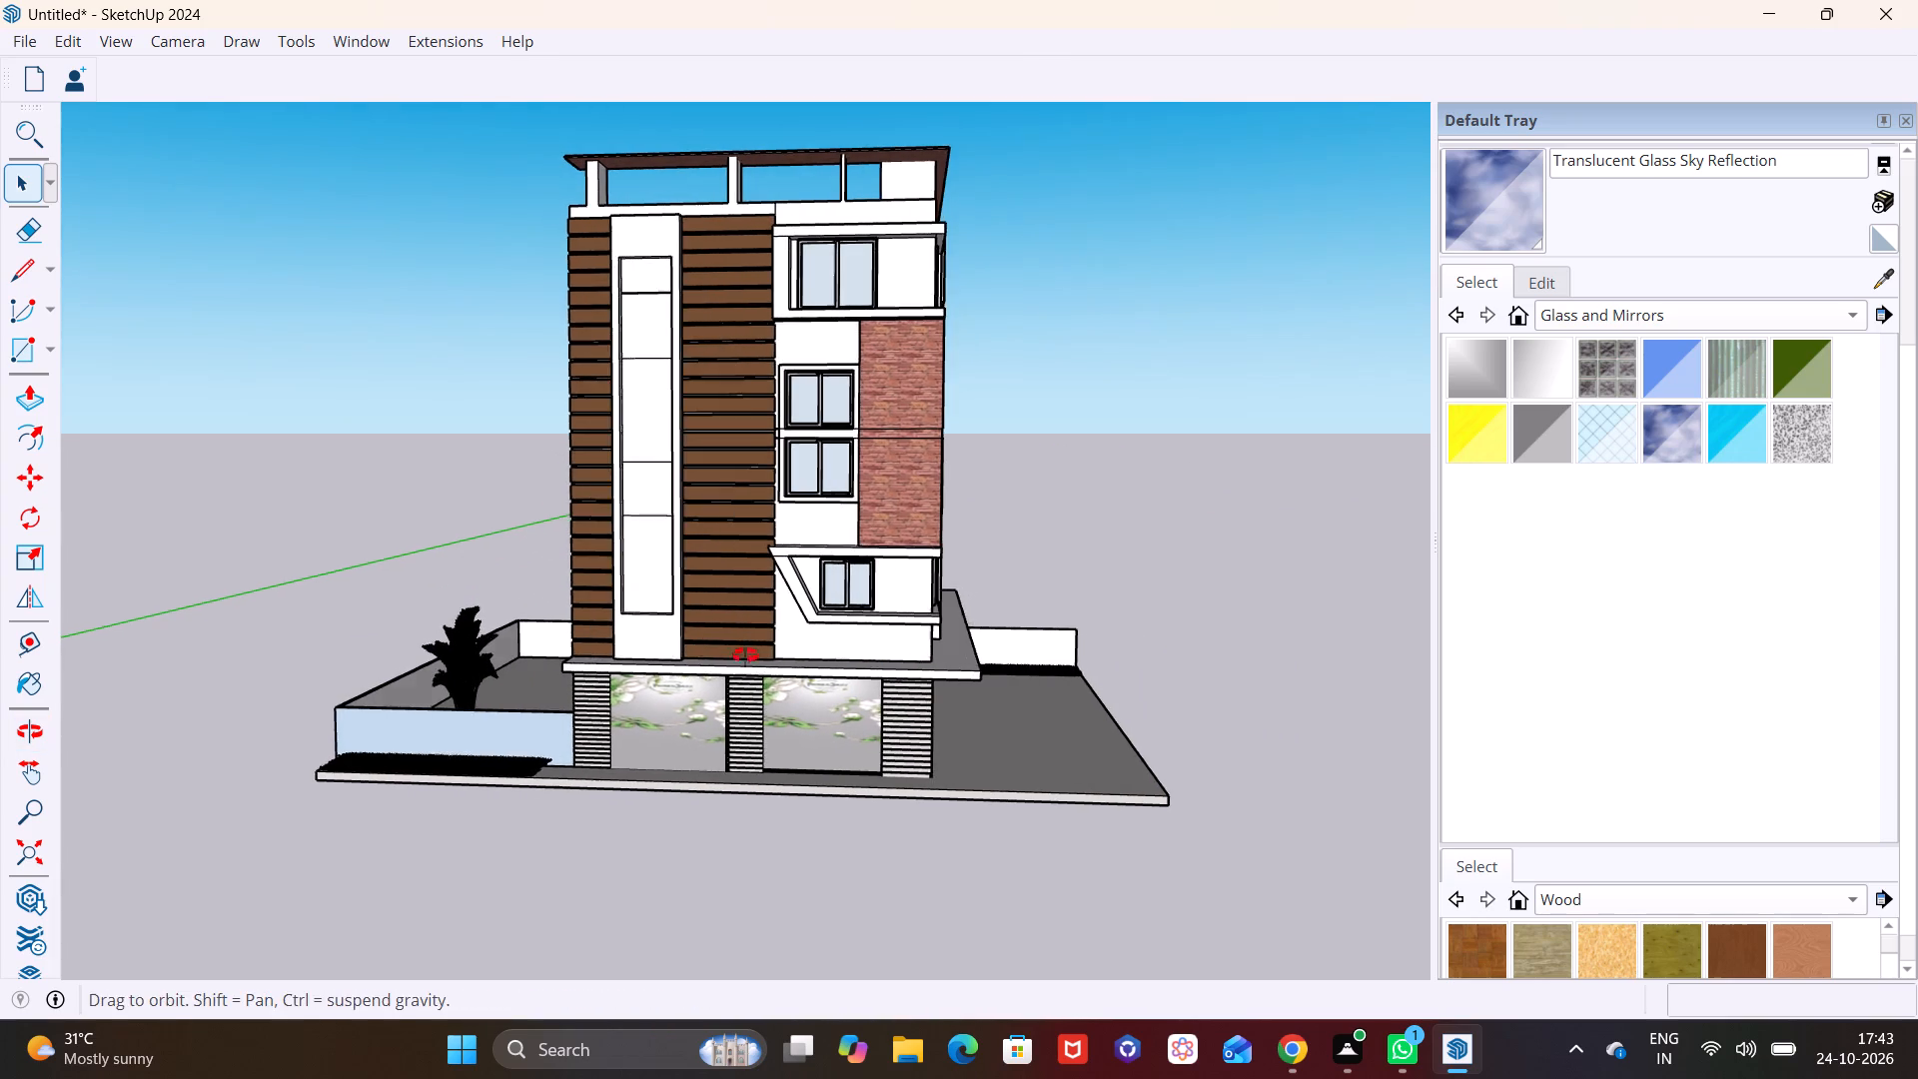
{"action": "middle_click_drag", "start_coordinate": [745, 655], "coordinate": [844, 667]}
{"action": "scroll", "coordinate": [844, 667], "scroll_direction": "up", "scroll_amount": 1}
{"action": "middle_click_drag", "start_coordinate": [877, 658], "coordinate": [794, 654]}
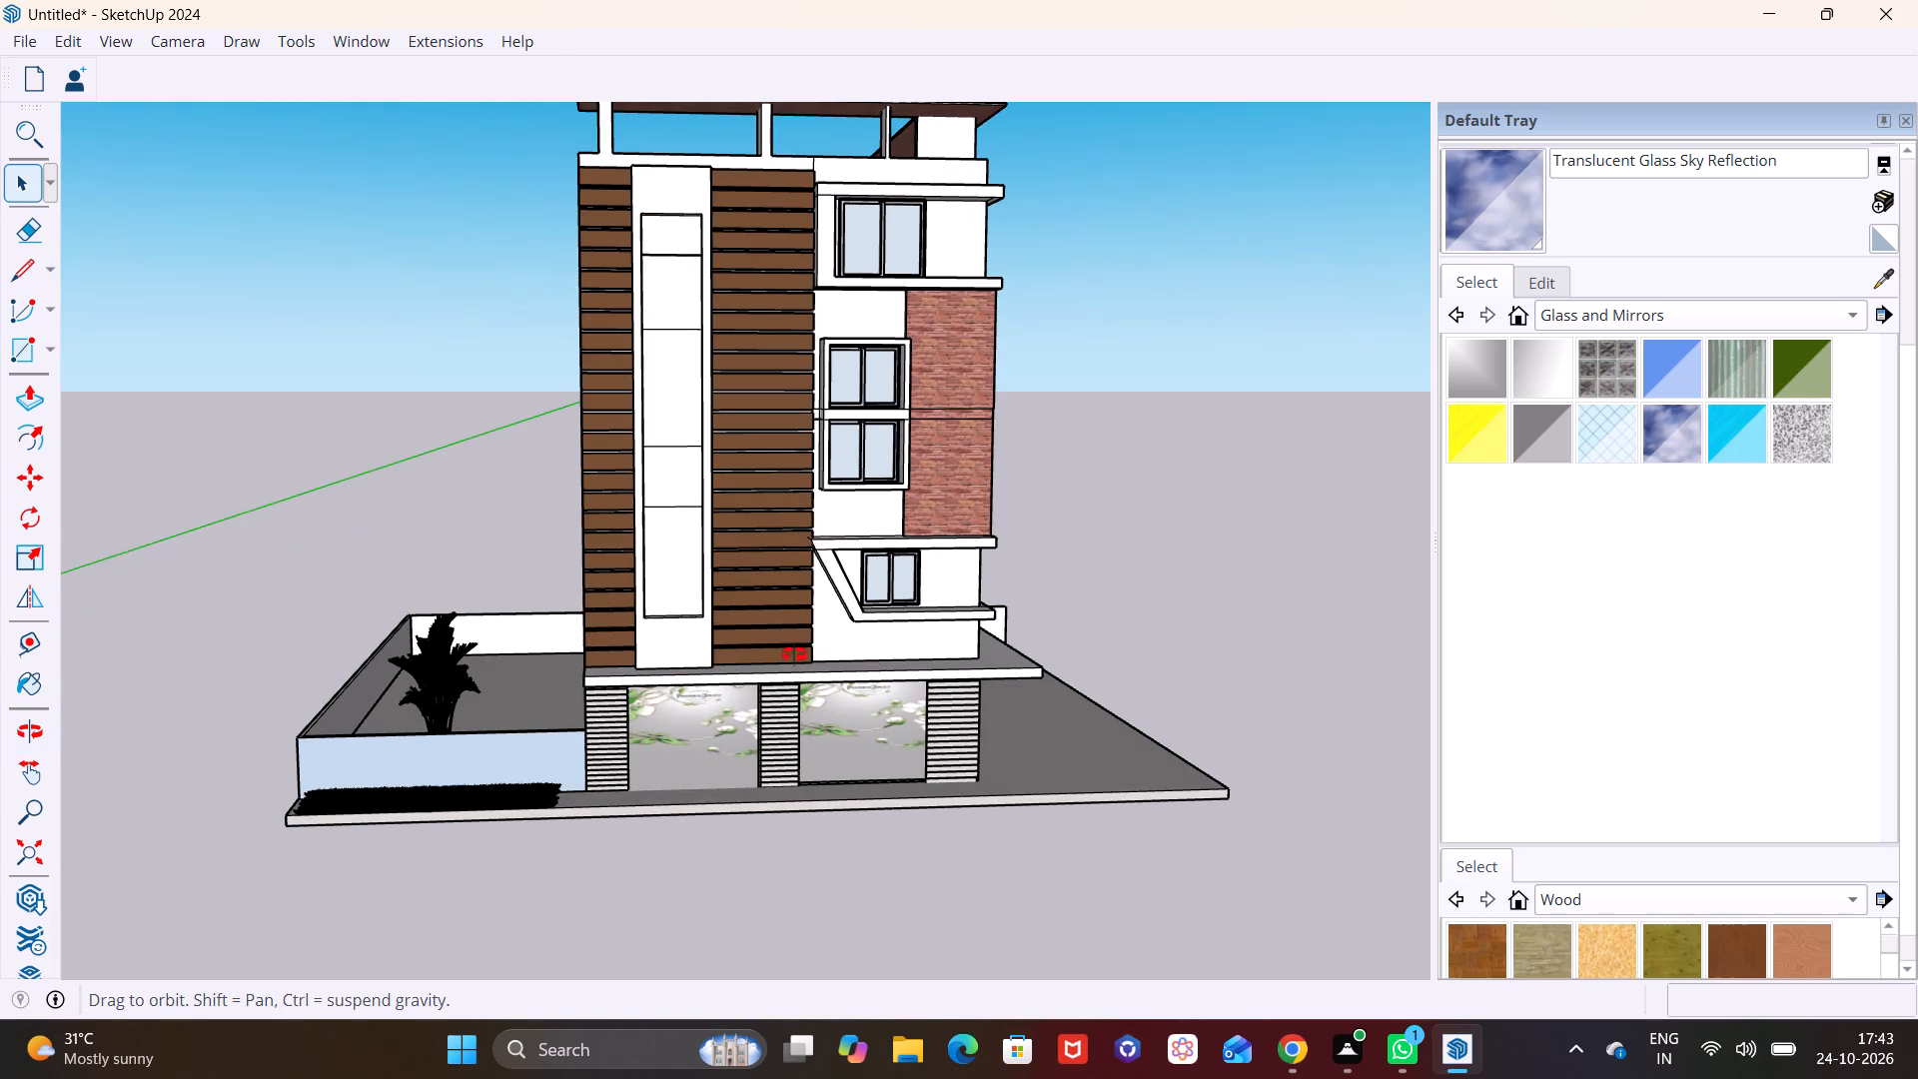
{"action": "middle_click_drag", "start_coordinate": [794, 654], "coordinate": [770, 646]}
{"action": "middle_click_drag", "start_coordinate": [863, 650], "coordinate": [757, 619]}
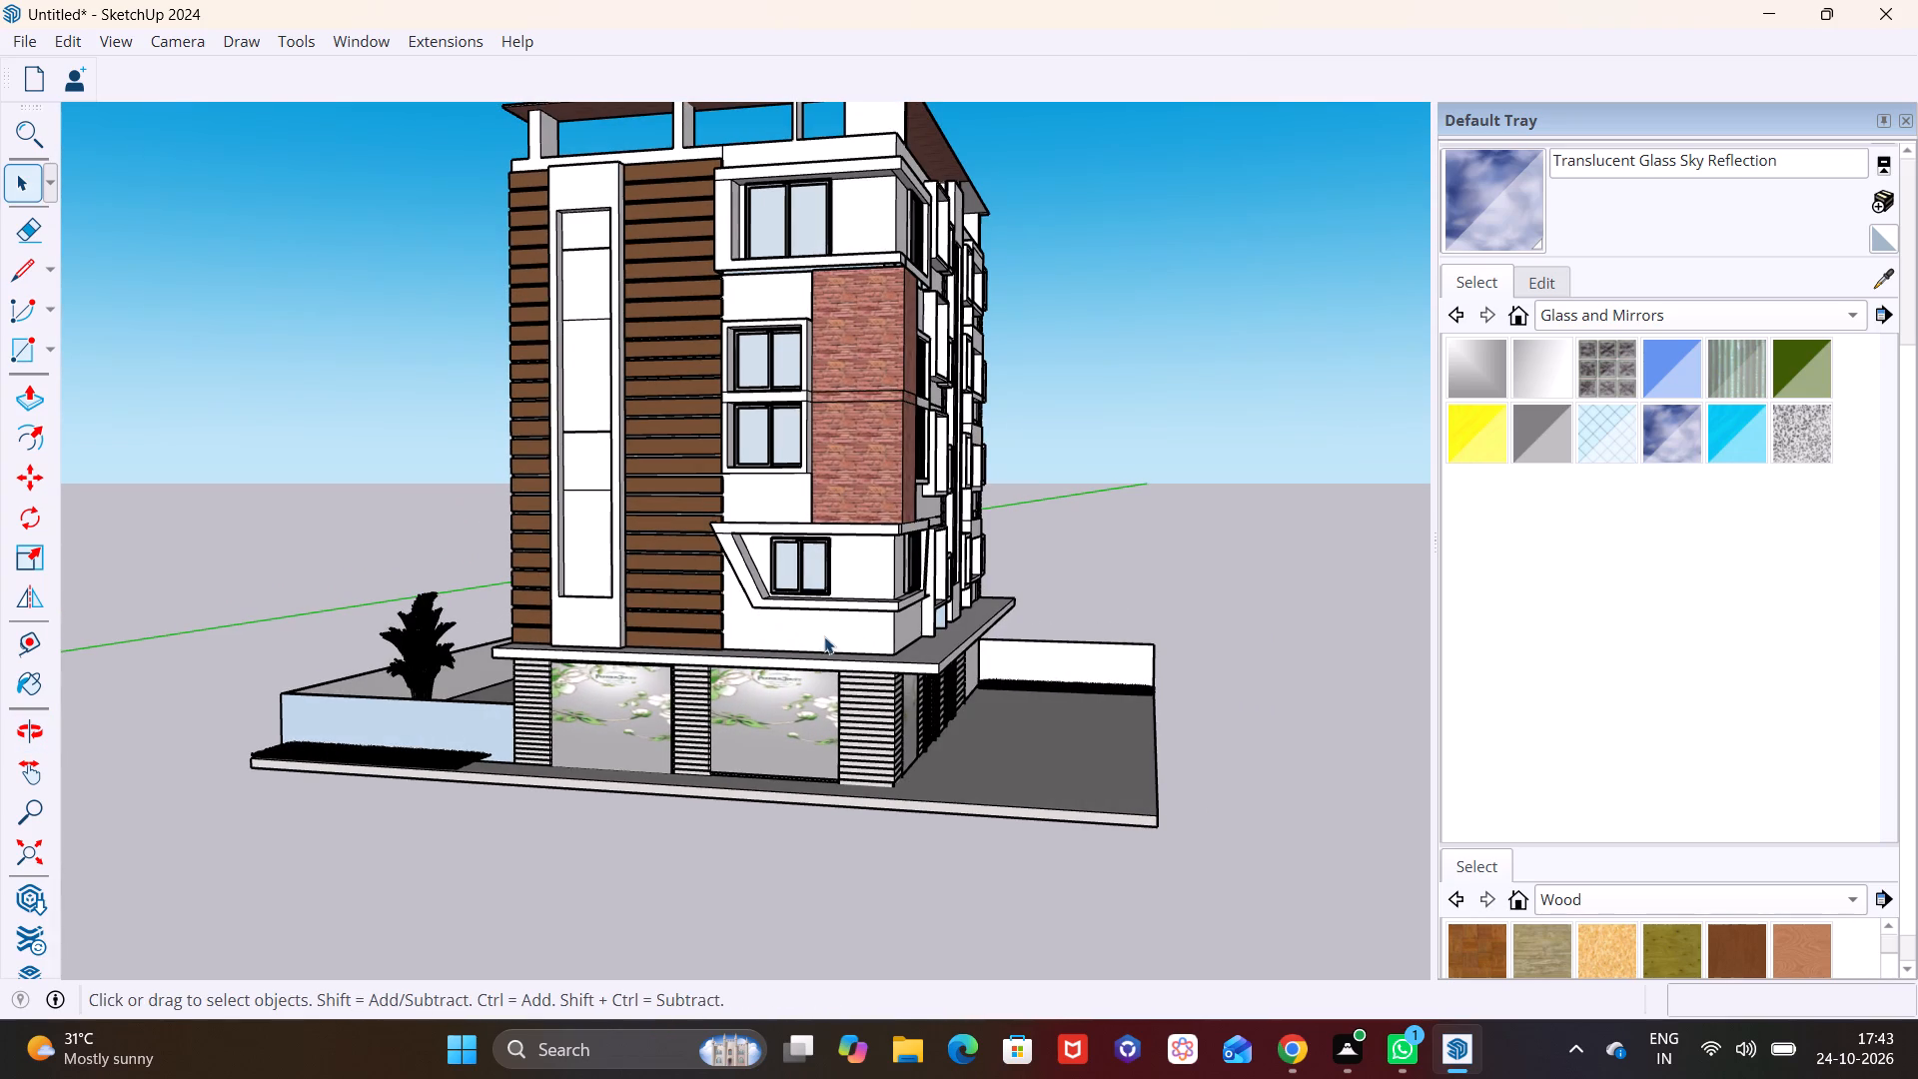
{"action": "middle_click_drag", "start_coordinate": [836, 641], "coordinate": [680, 641]}
{"action": "scroll", "coordinate": [693, 637], "scroll_direction": "down", "scroll_amount": 2}
{"action": "middle_click_drag", "start_coordinate": [690, 656], "coordinate": [693, 601]}
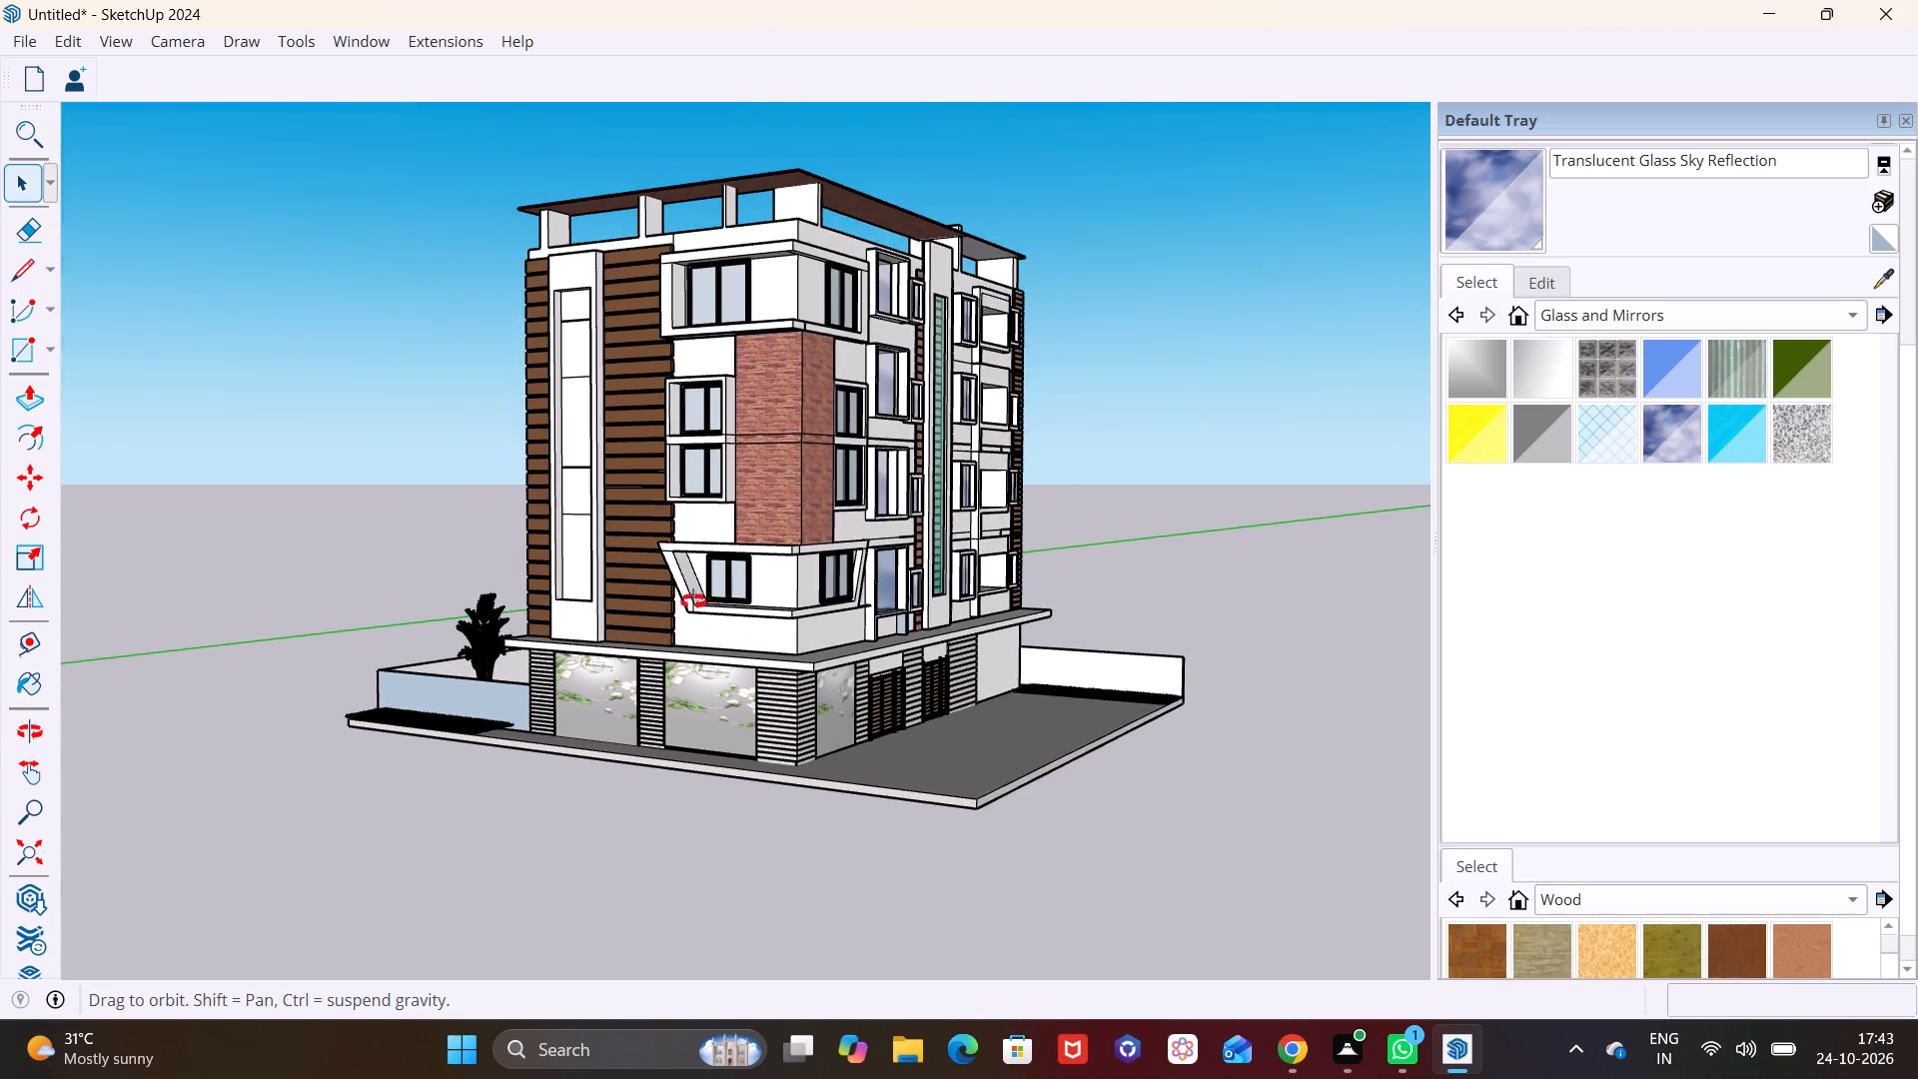
{"action": "middle_click_drag", "start_coordinate": [693, 601], "coordinate": [688, 577]}
{"action": "scroll", "coordinate": [716, 630], "scroll_direction": "up", "scroll_amount": 1}
{"action": "middle_click_drag", "start_coordinate": [724, 635], "coordinate": [869, 651]}
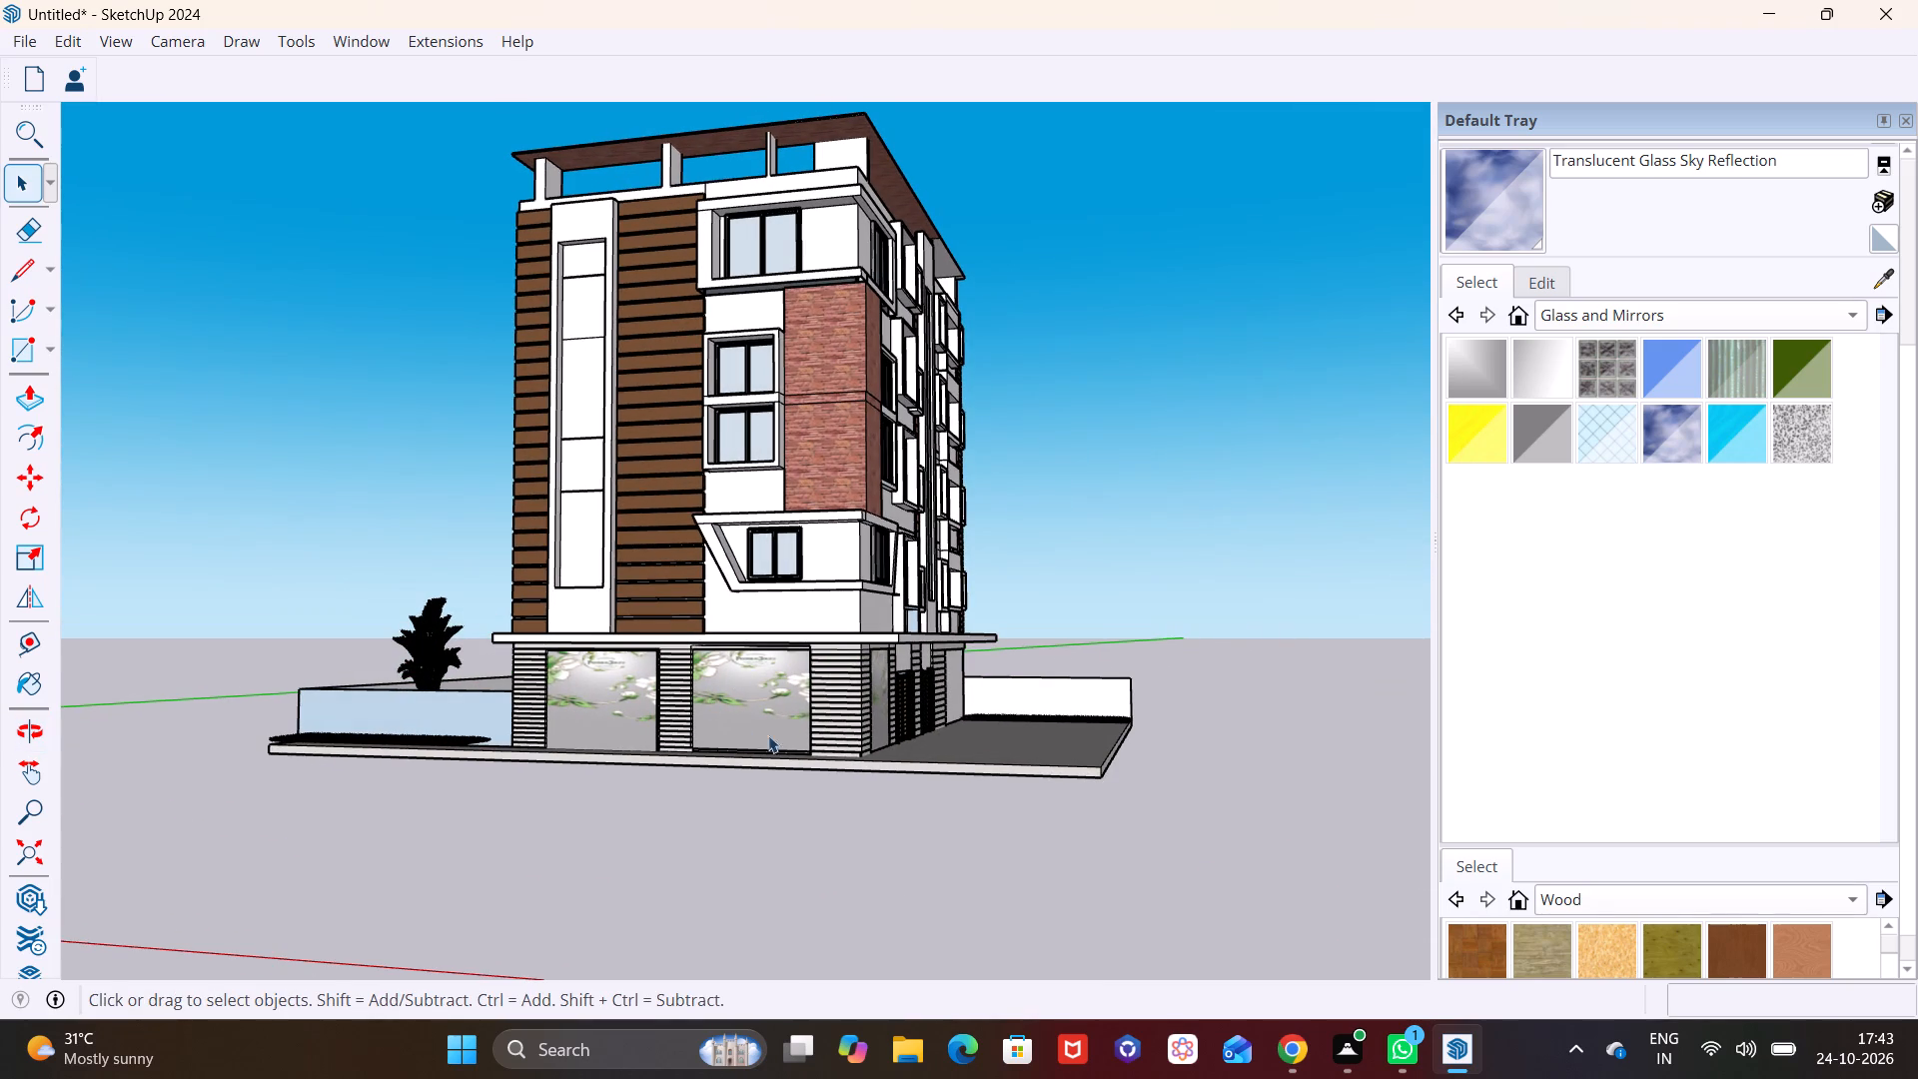
{"action": "middle_click_drag", "start_coordinate": [804, 741], "coordinate": [943, 740]}
{"action": "middle_click_drag", "start_coordinate": [723, 724], "coordinate": [874, 731]}
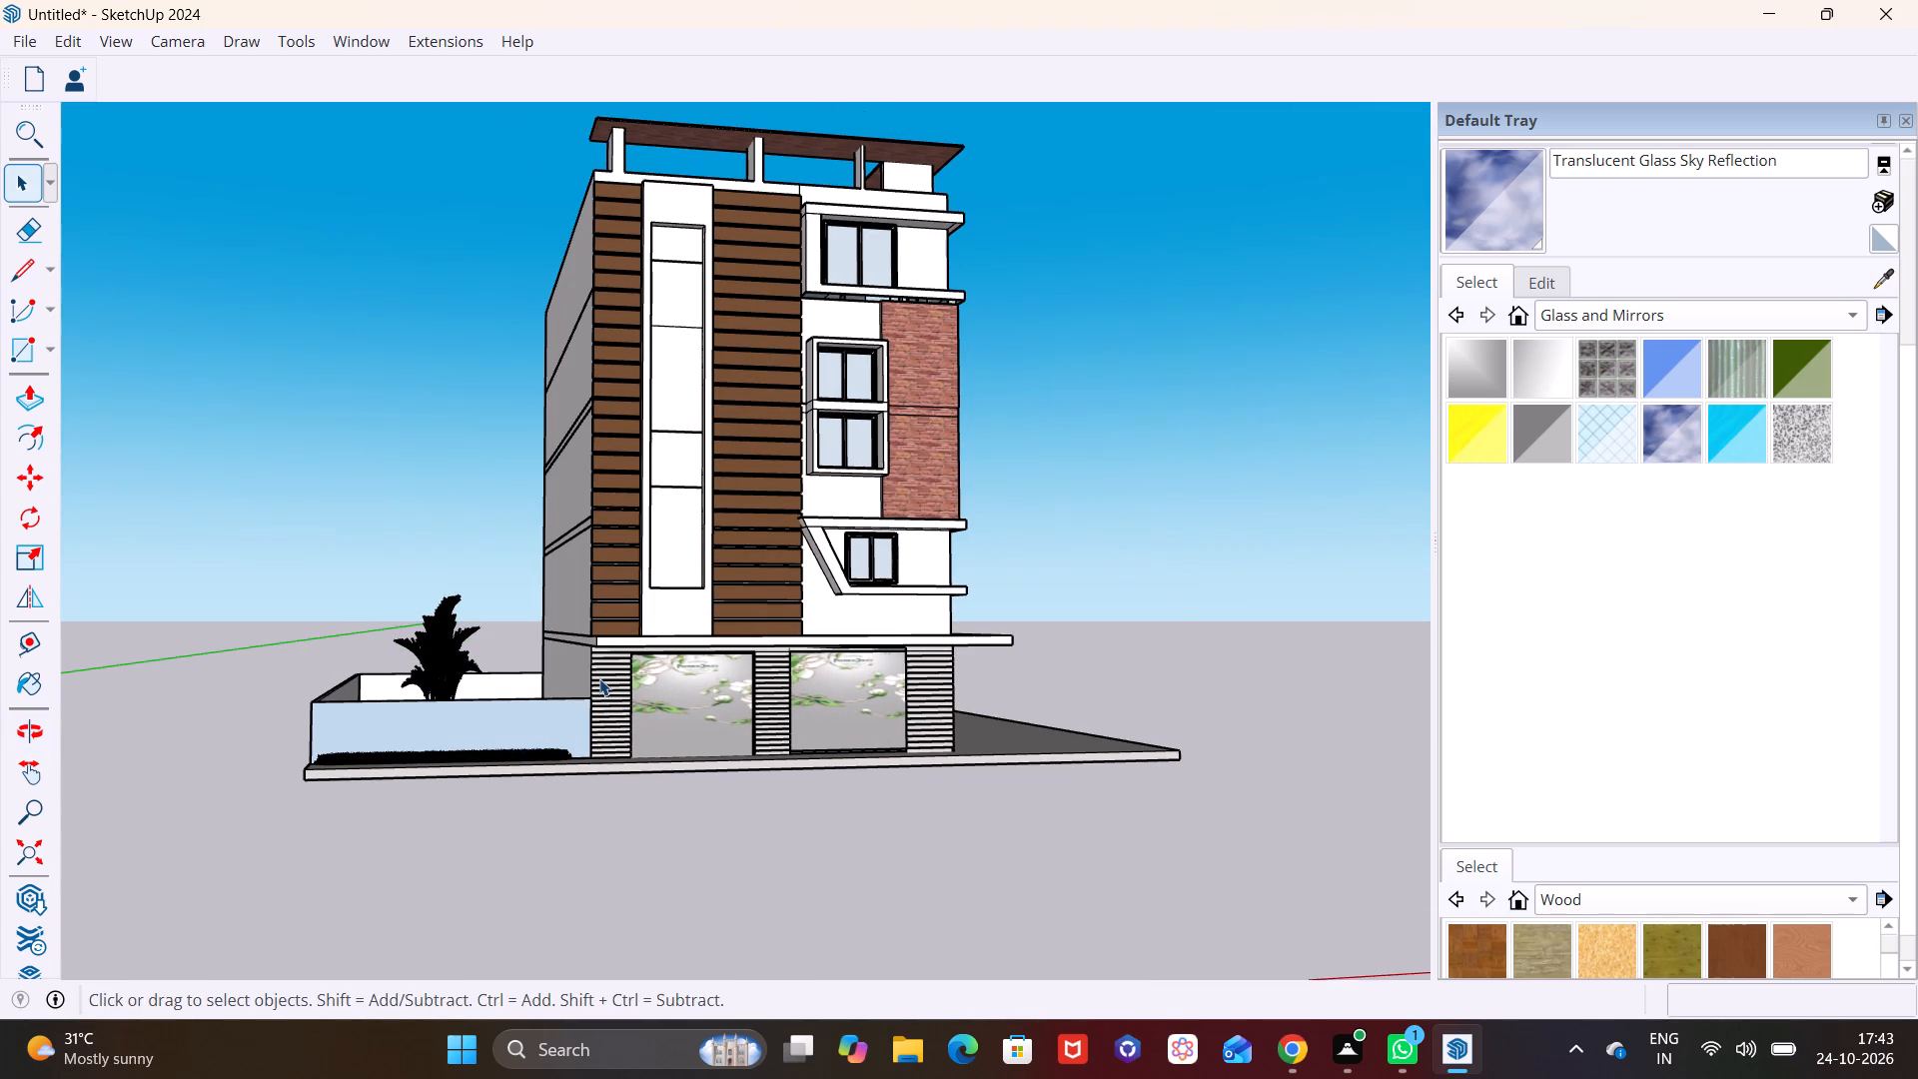
{"action": "middle_click_drag", "start_coordinate": [620, 678], "coordinate": [720, 695]}
{"action": "middle_click_drag", "start_coordinate": [701, 692], "coordinate": [885, 715]}
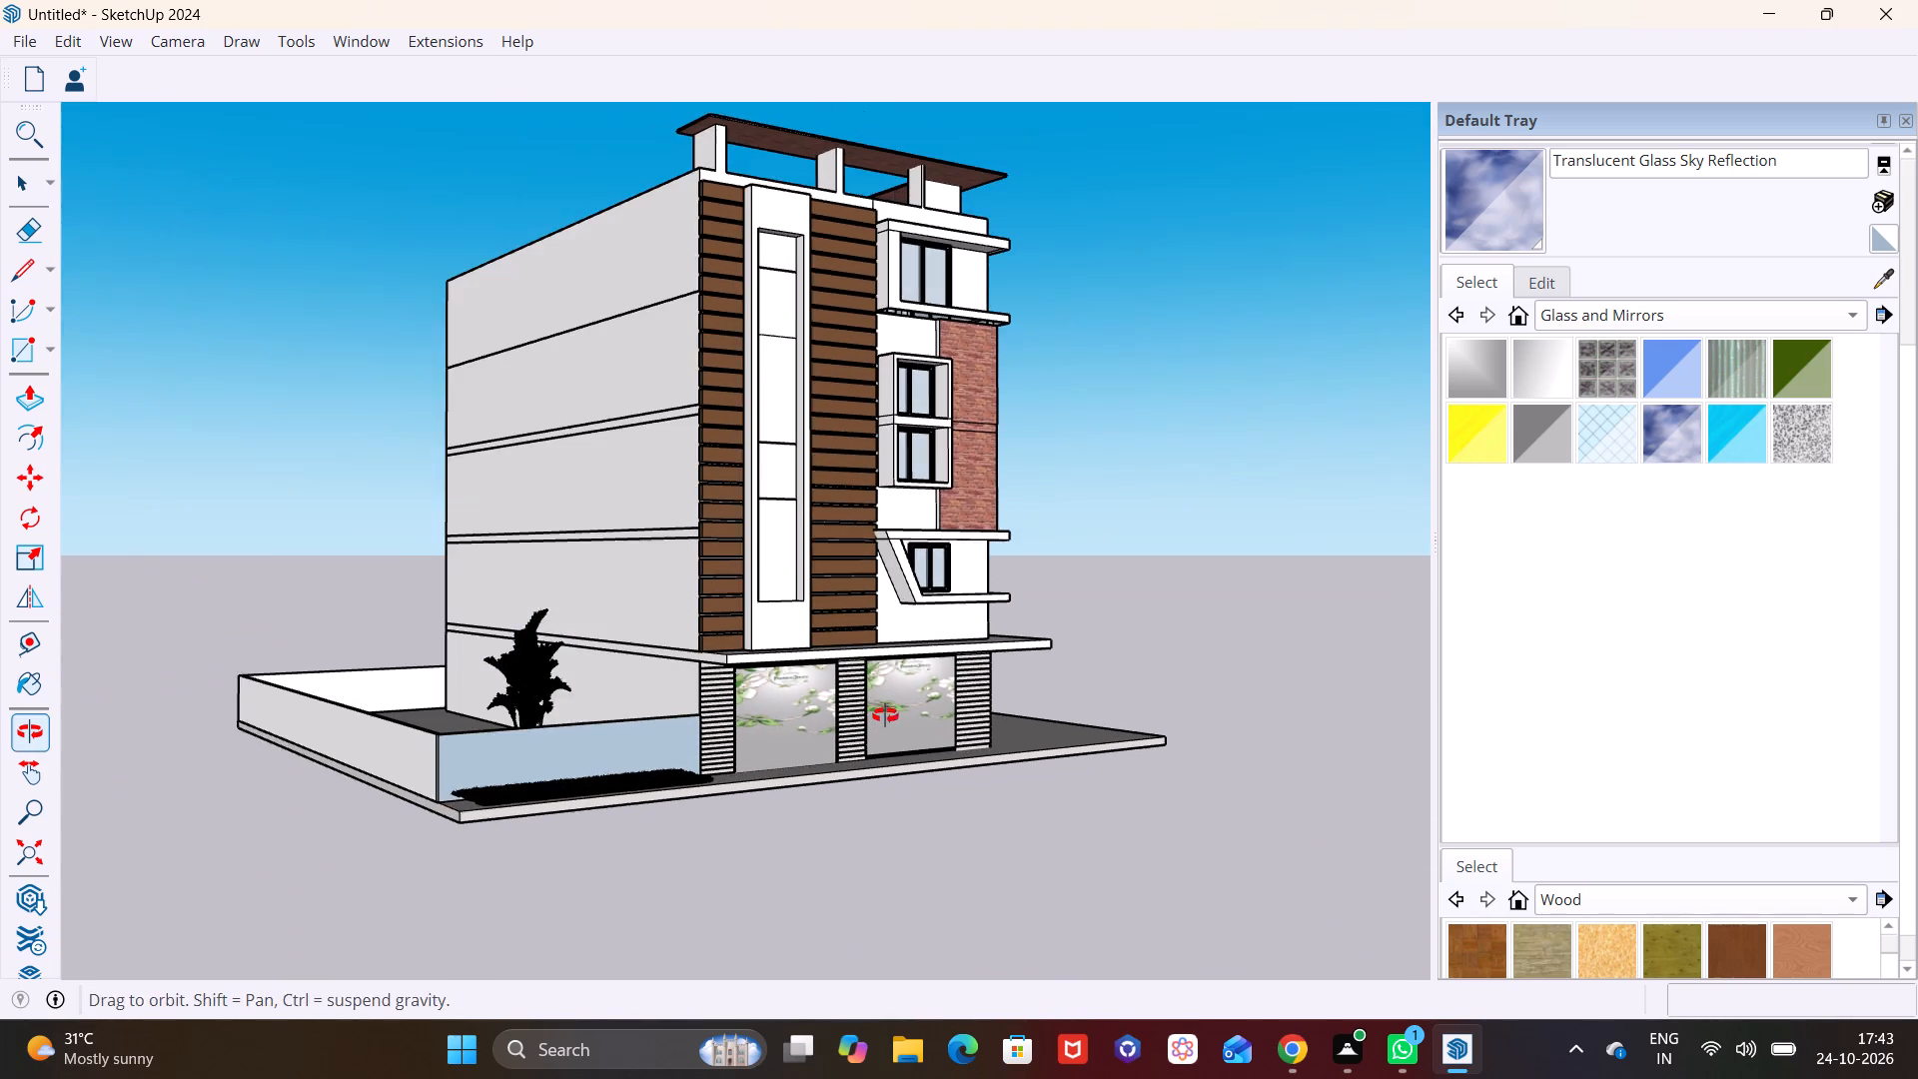
{"action": "middle_click_drag", "start_coordinate": [885, 715], "coordinate": [892, 715]}
{"action": "scroll", "coordinate": [525, 594], "scroll_direction": "down", "scroll_amount": 1}
{"action": "middle_click_drag", "start_coordinate": [520, 598], "coordinate": [630, 632]}
{"action": "scroll", "coordinate": [537, 621], "scroll_direction": "down", "scroll_amount": 2}
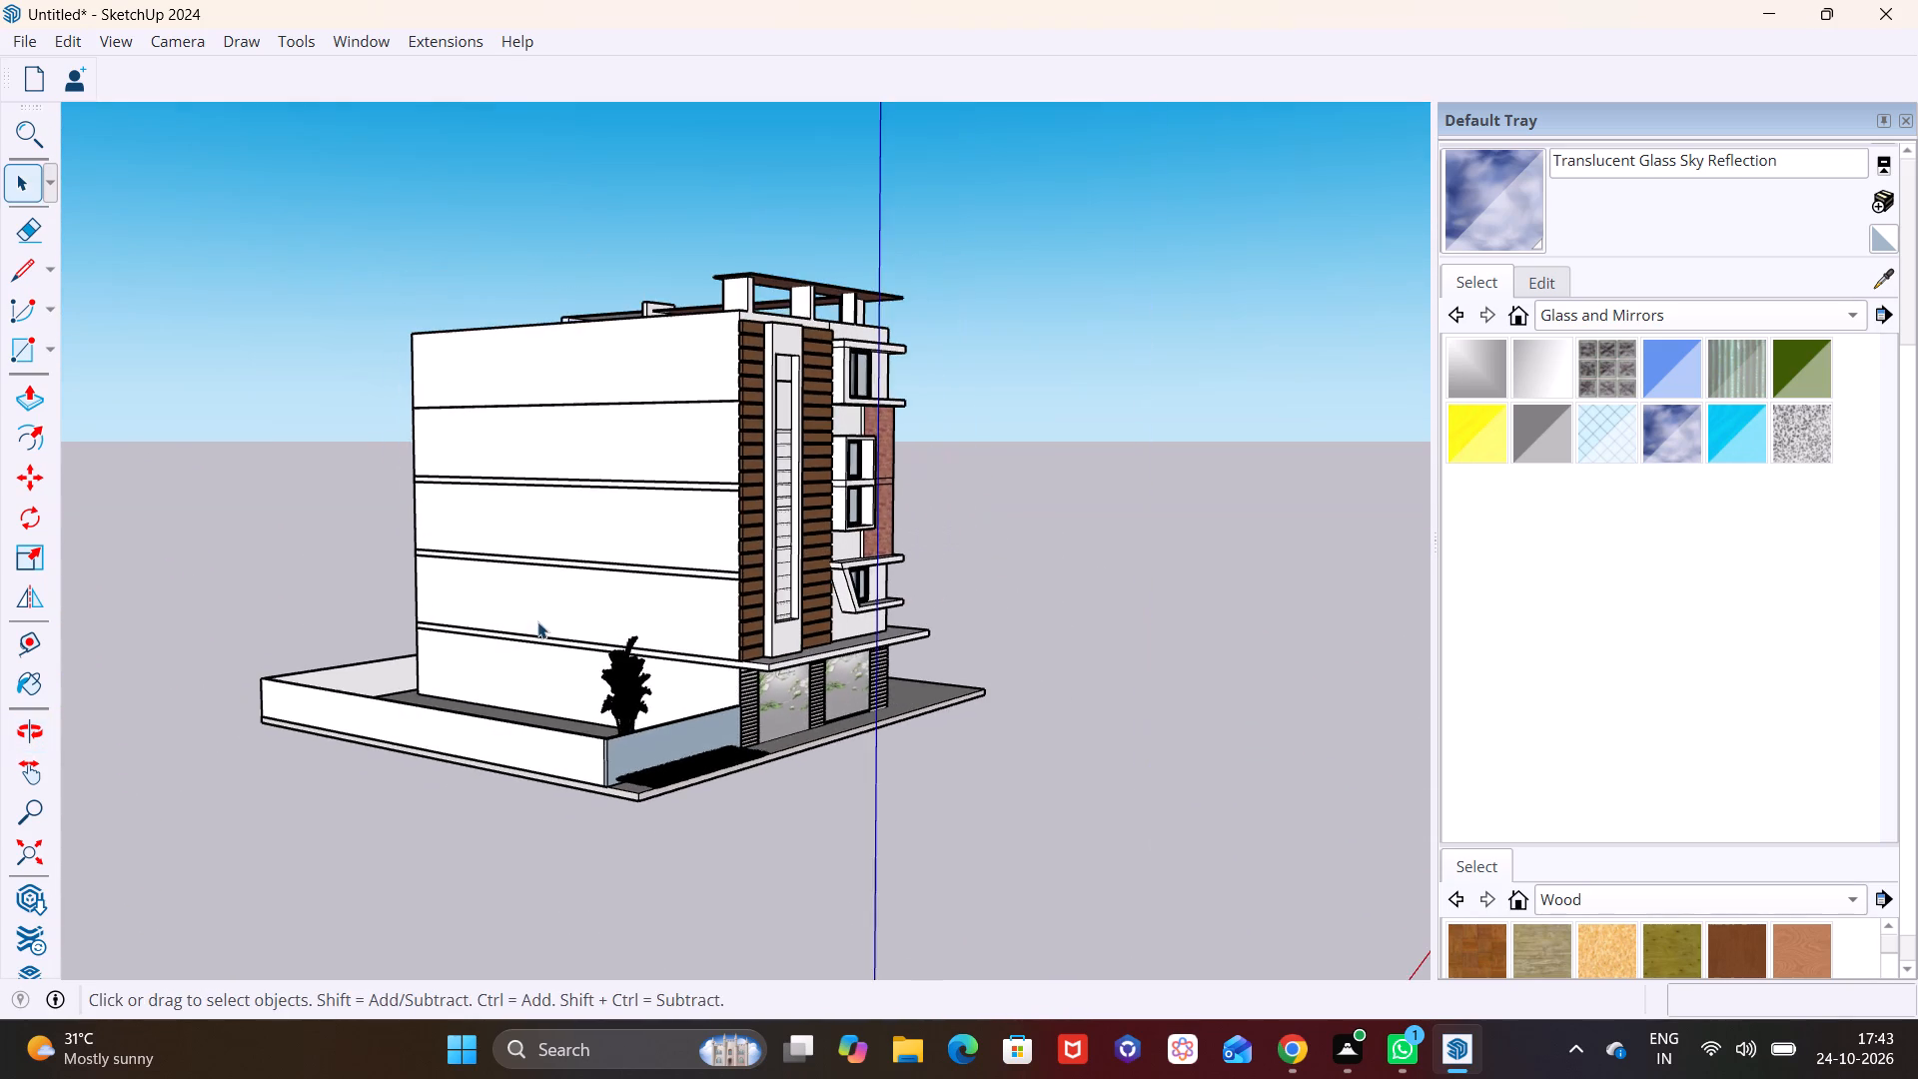
{"action": "middle_click_drag", "start_coordinate": [515, 621], "coordinate": [650, 642]}
{"action": "scroll", "coordinate": [547, 631], "scroll_direction": "down", "scroll_amount": 2}
{"action": "middle_click_drag", "start_coordinate": [626, 657], "coordinate": [490, 643]}
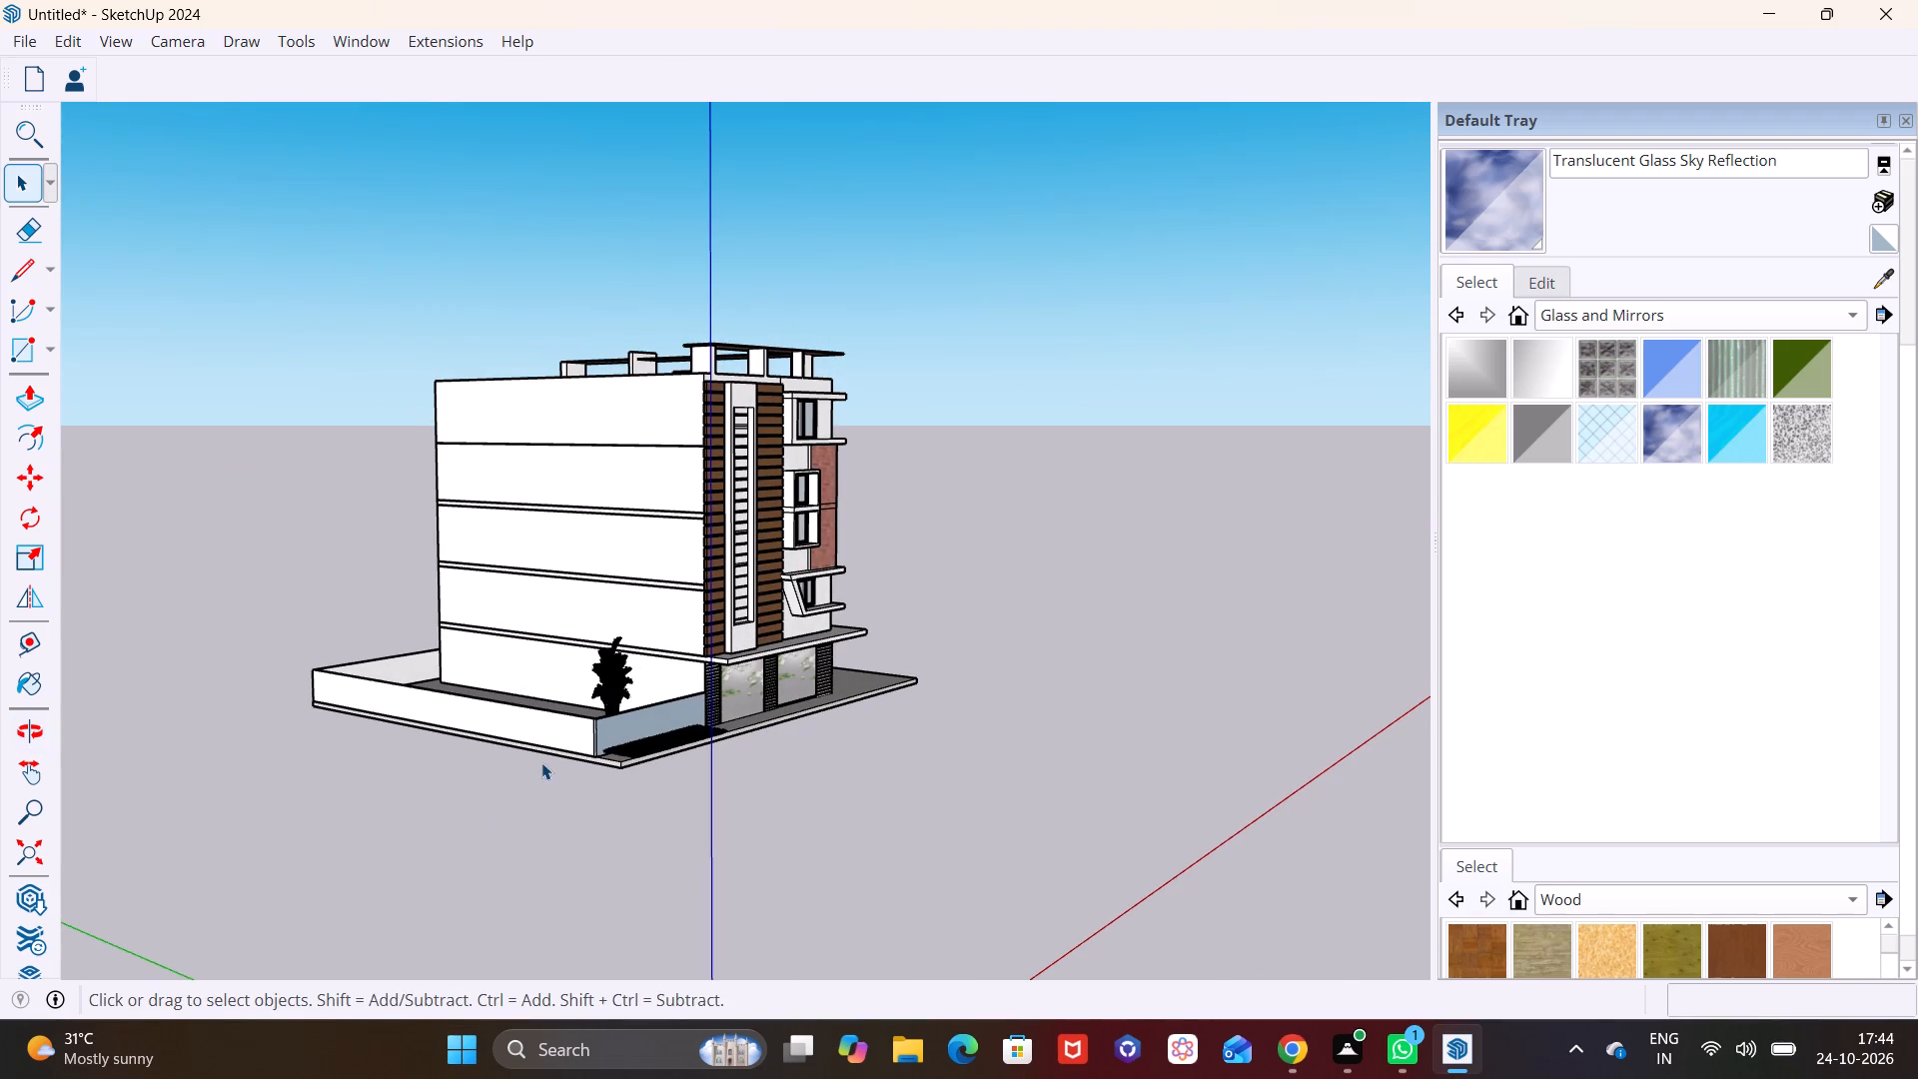
{"action": "middle_click_drag", "start_coordinate": [544, 750], "coordinate": [264, 737]}
{"action": "scroll", "coordinate": [502, 758], "scroll_direction": "down", "scroll_amount": 1}
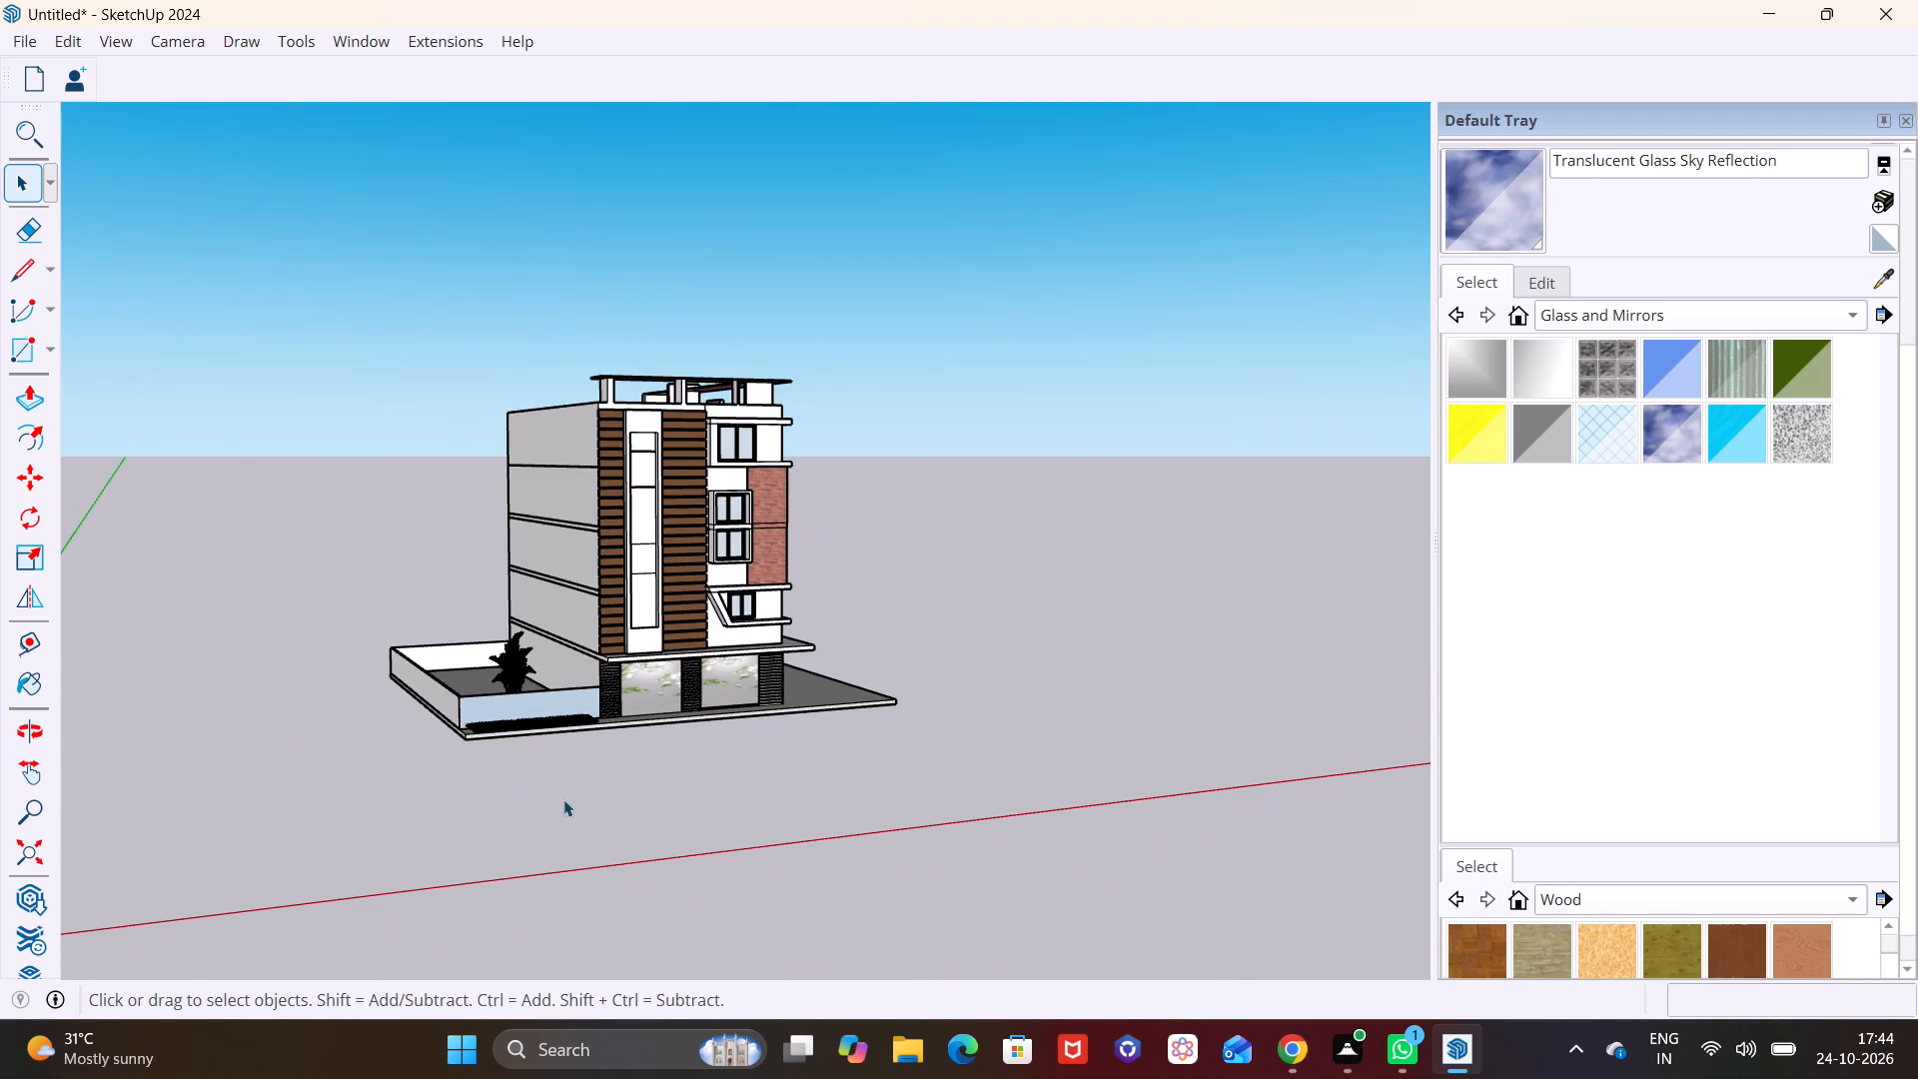
{"action": "middle_click_drag", "start_coordinate": [563, 799], "coordinate": [476, 772]}
{"action": "middle_click_drag", "start_coordinate": [538, 742], "coordinate": [465, 729]}
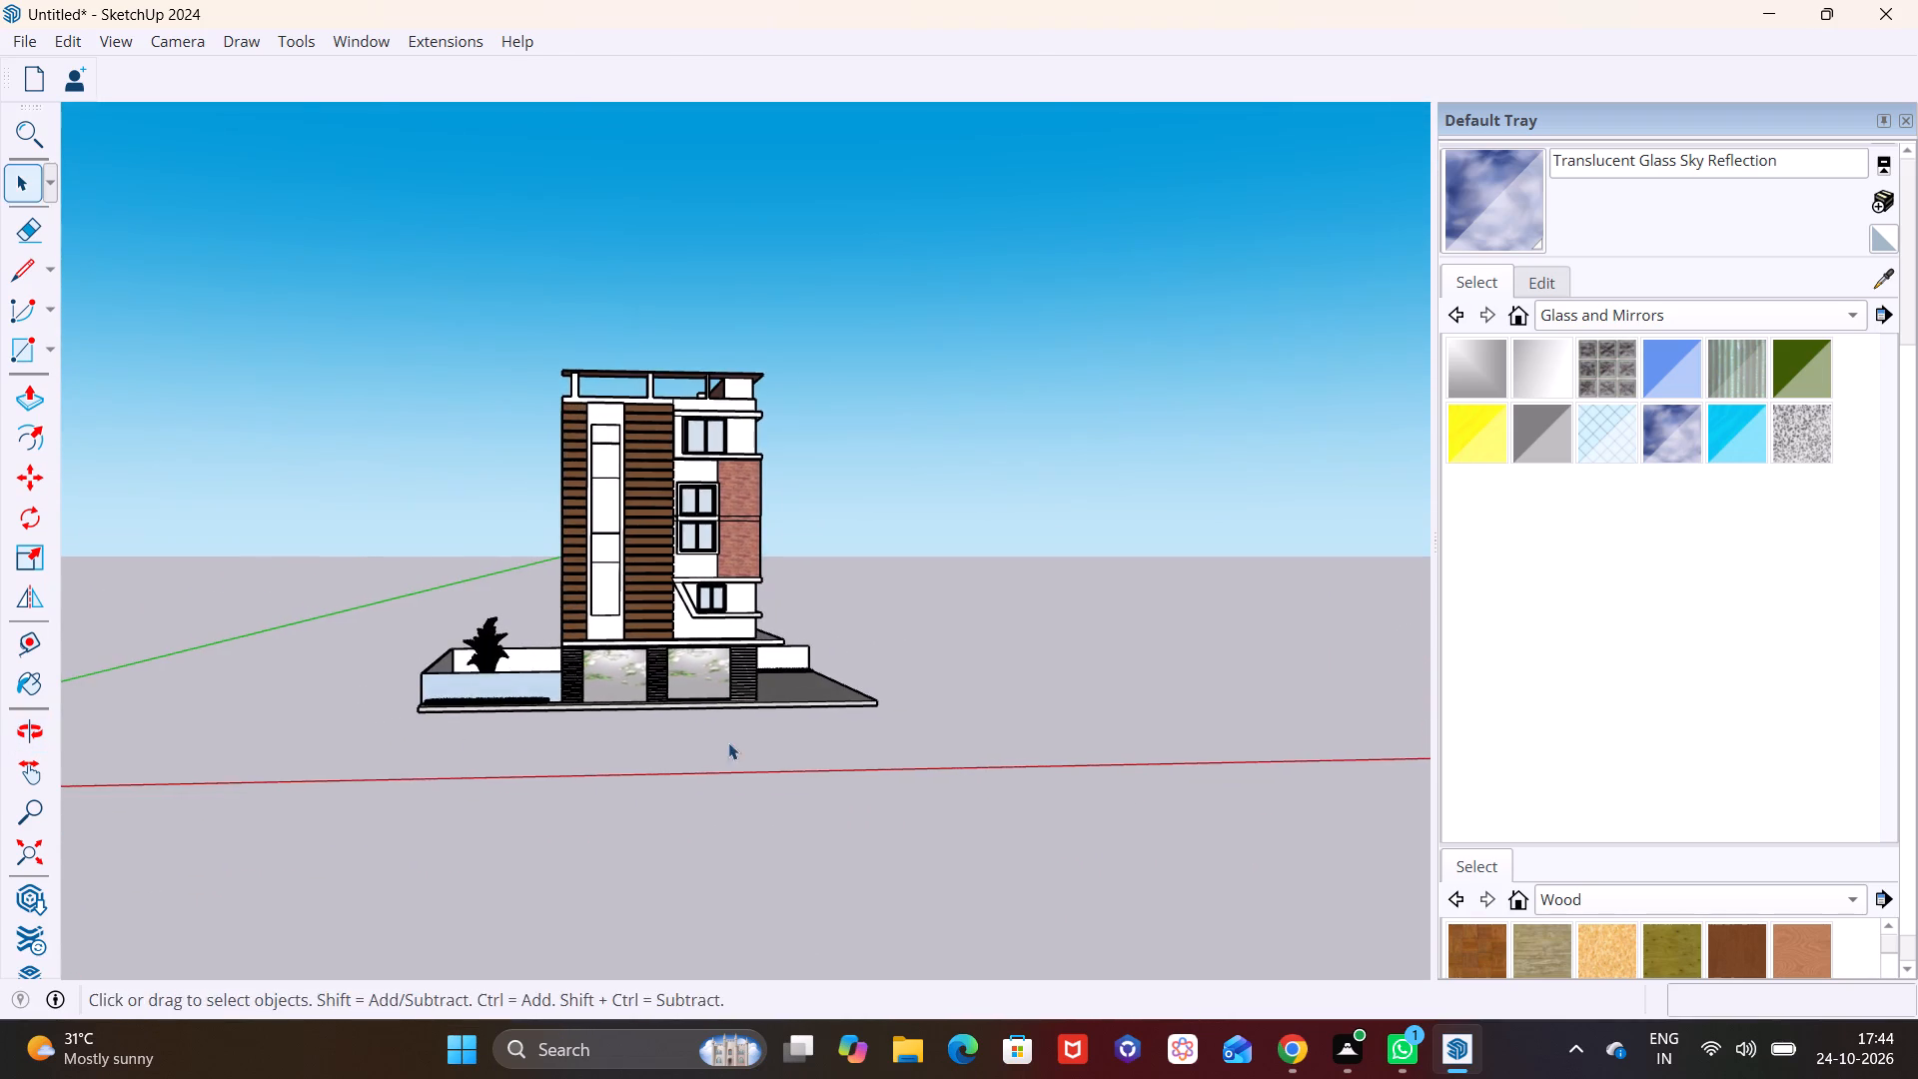
{"action": "middle_click_drag", "start_coordinate": [725, 749], "coordinate": [524, 751]}
{"action": "scroll", "coordinate": [748, 748], "scroll_direction": "up", "scroll_amount": 1}
{"action": "middle_click_drag", "start_coordinate": [748, 751], "coordinate": [577, 751]}
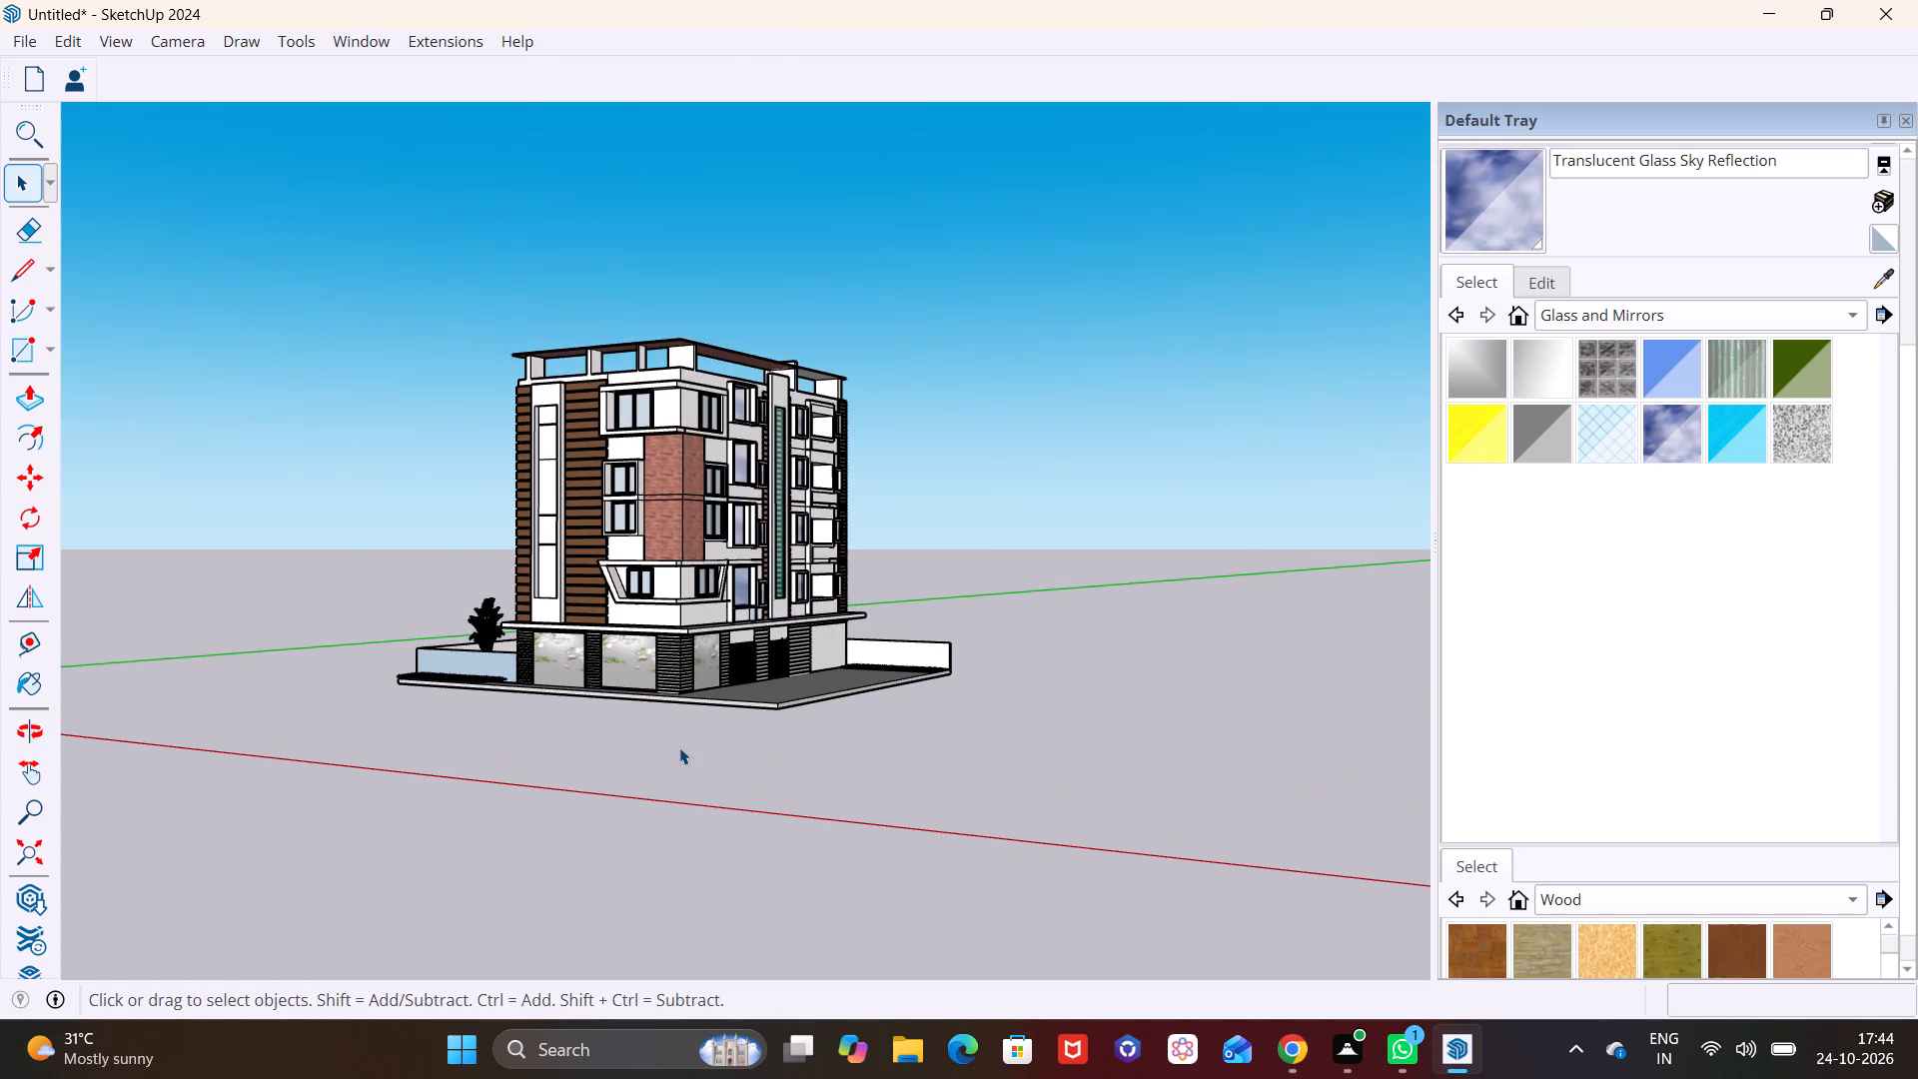
{"action": "scroll", "coordinate": [679, 747], "scroll_direction": "down", "scroll_amount": 1}
{"action": "middle_click_drag", "start_coordinate": [691, 747], "coordinate": [798, 729]}
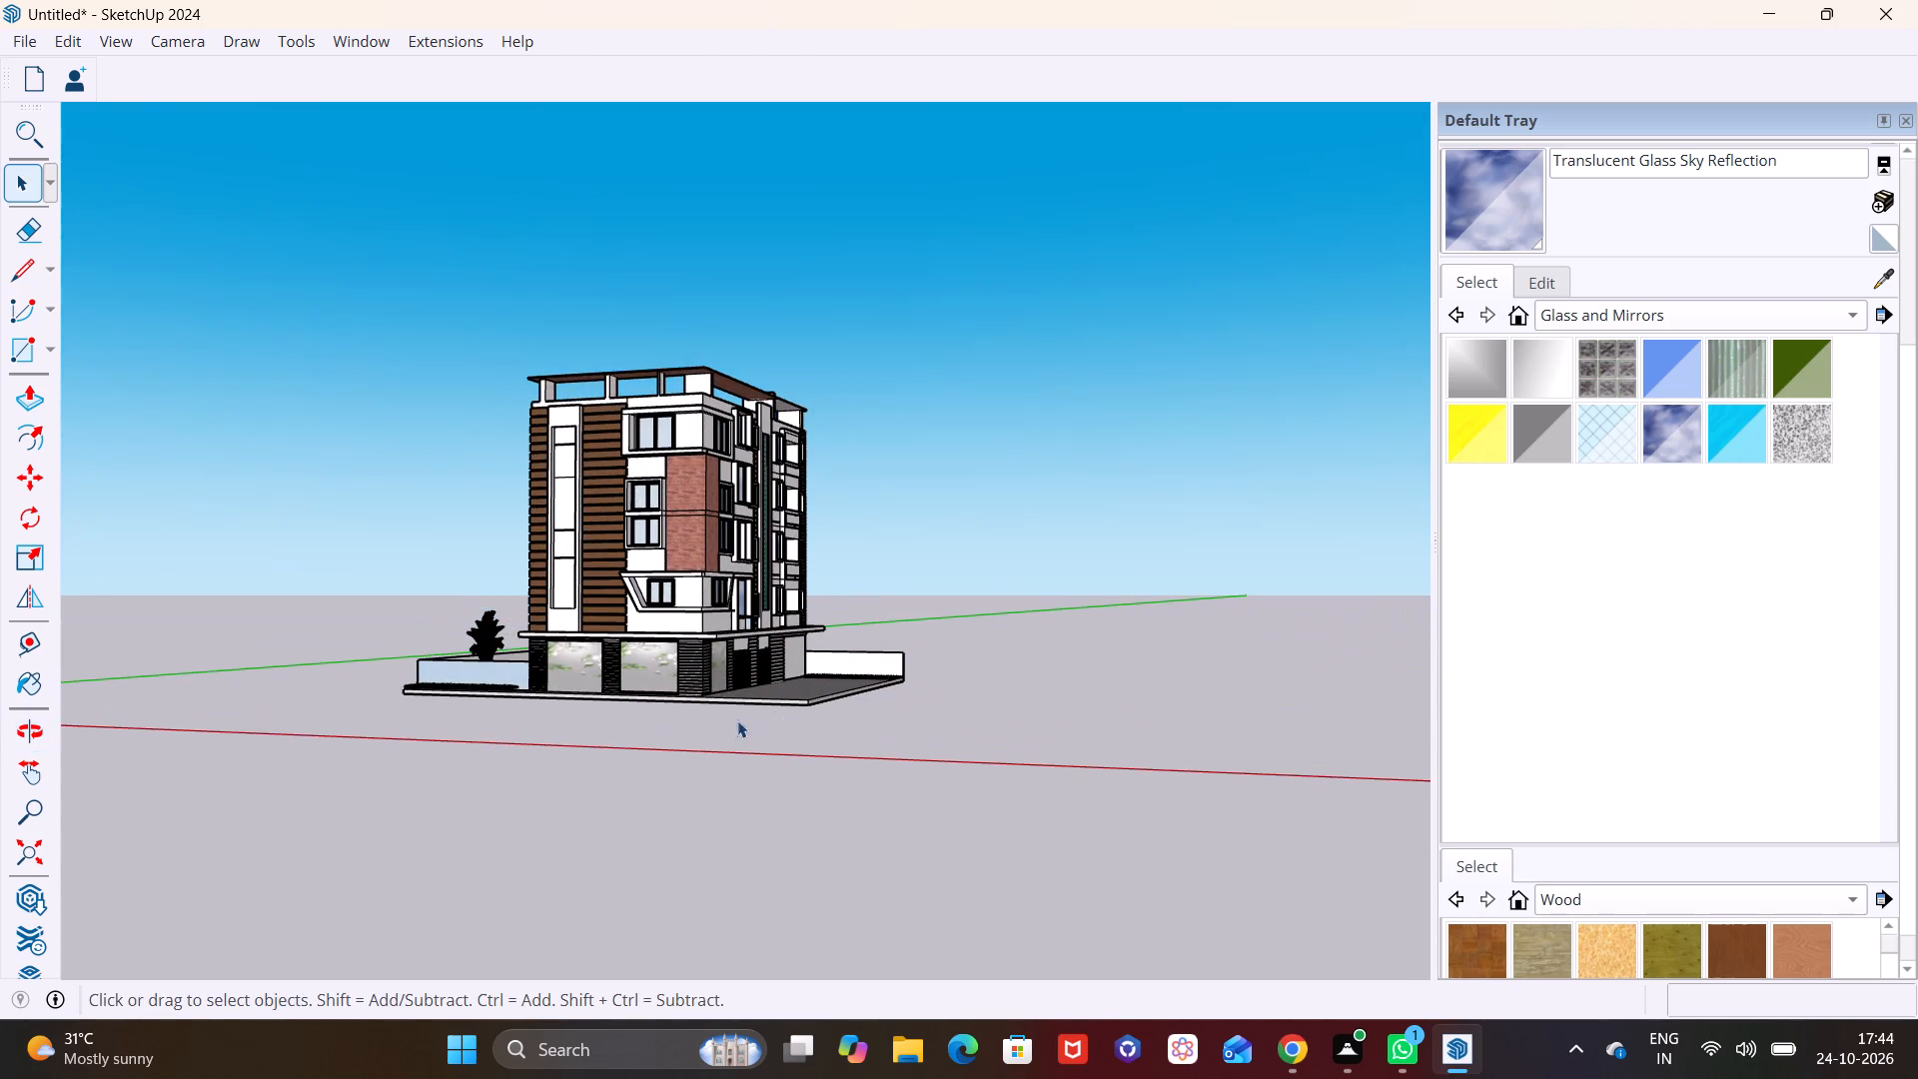
{"action": "scroll", "coordinate": [581, 675], "scroll_direction": "down", "scroll_amount": 2}
{"action": "middle_click_drag", "start_coordinate": [561, 683], "coordinate": [814, 737]}
{"action": "middle_click_drag", "start_coordinate": [604, 695], "coordinate": [635, 706]}
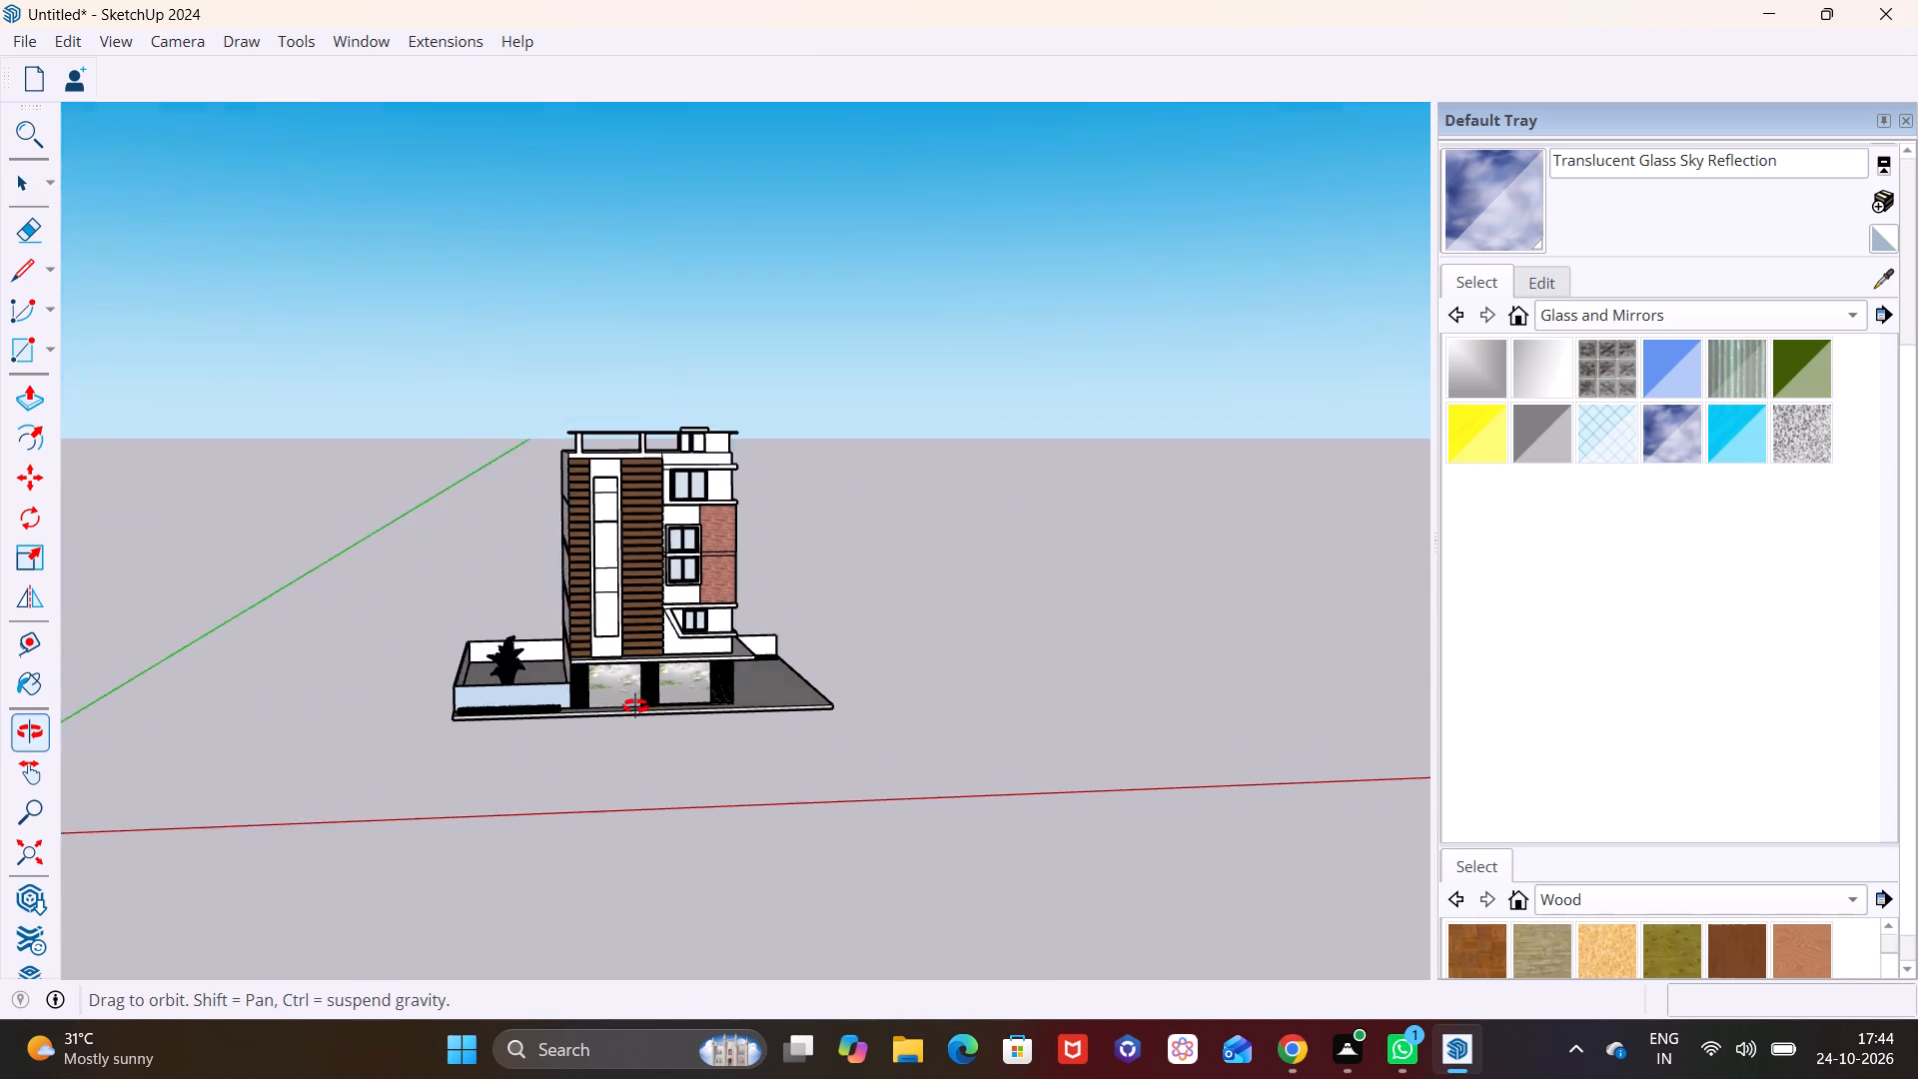
{"action": "middle_click_drag", "start_coordinate": [635, 706], "coordinate": [797, 756]}
{"action": "scroll", "coordinate": [593, 701], "scroll_direction": "down", "scroll_amount": 3}
{"action": "middle_click_drag", "start_coordinate": [625, 713], "coordinate": [886, 762]}
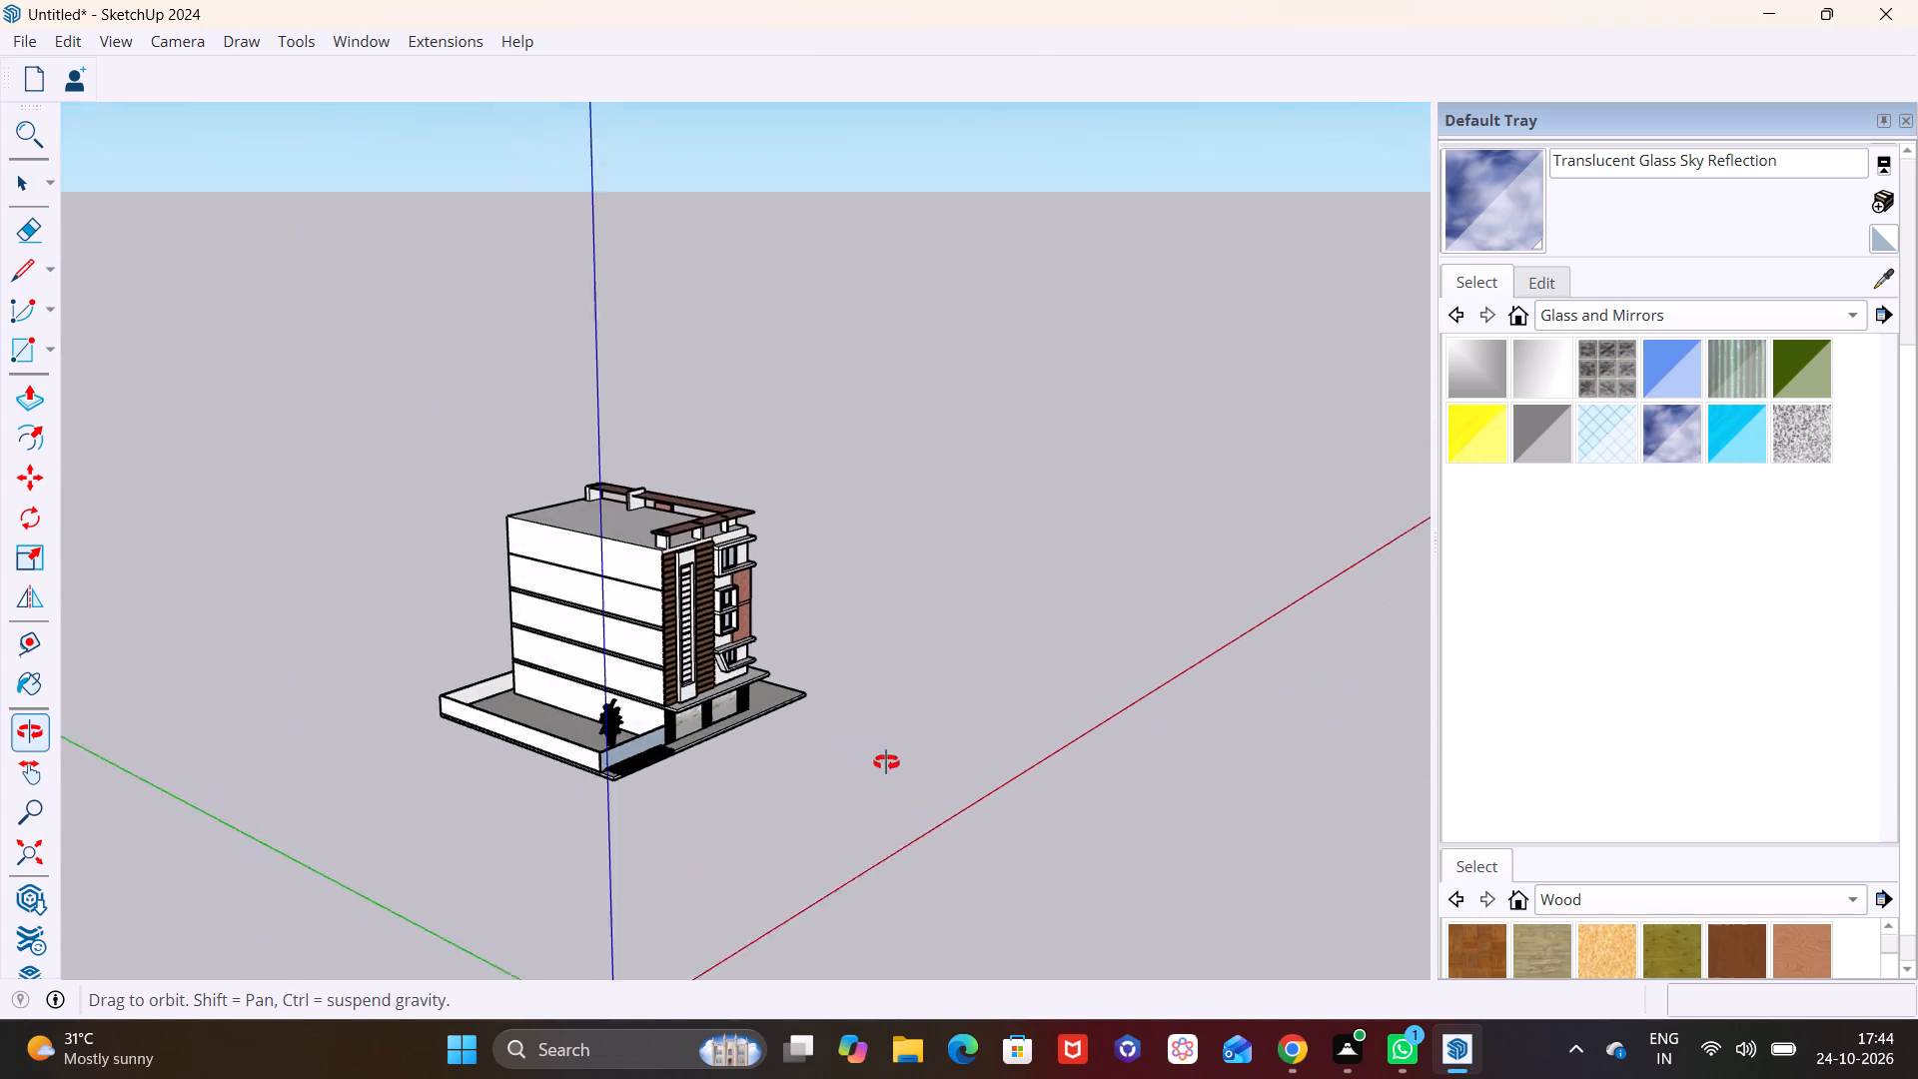
{"action": "middle_click_drag", "start_coordinate": [886, 762], "coordinate": [908, 762]}
{"action": "scroll", "coordinate": [670, 702], "scroll_direction": "down", "scroll_amount": 4}
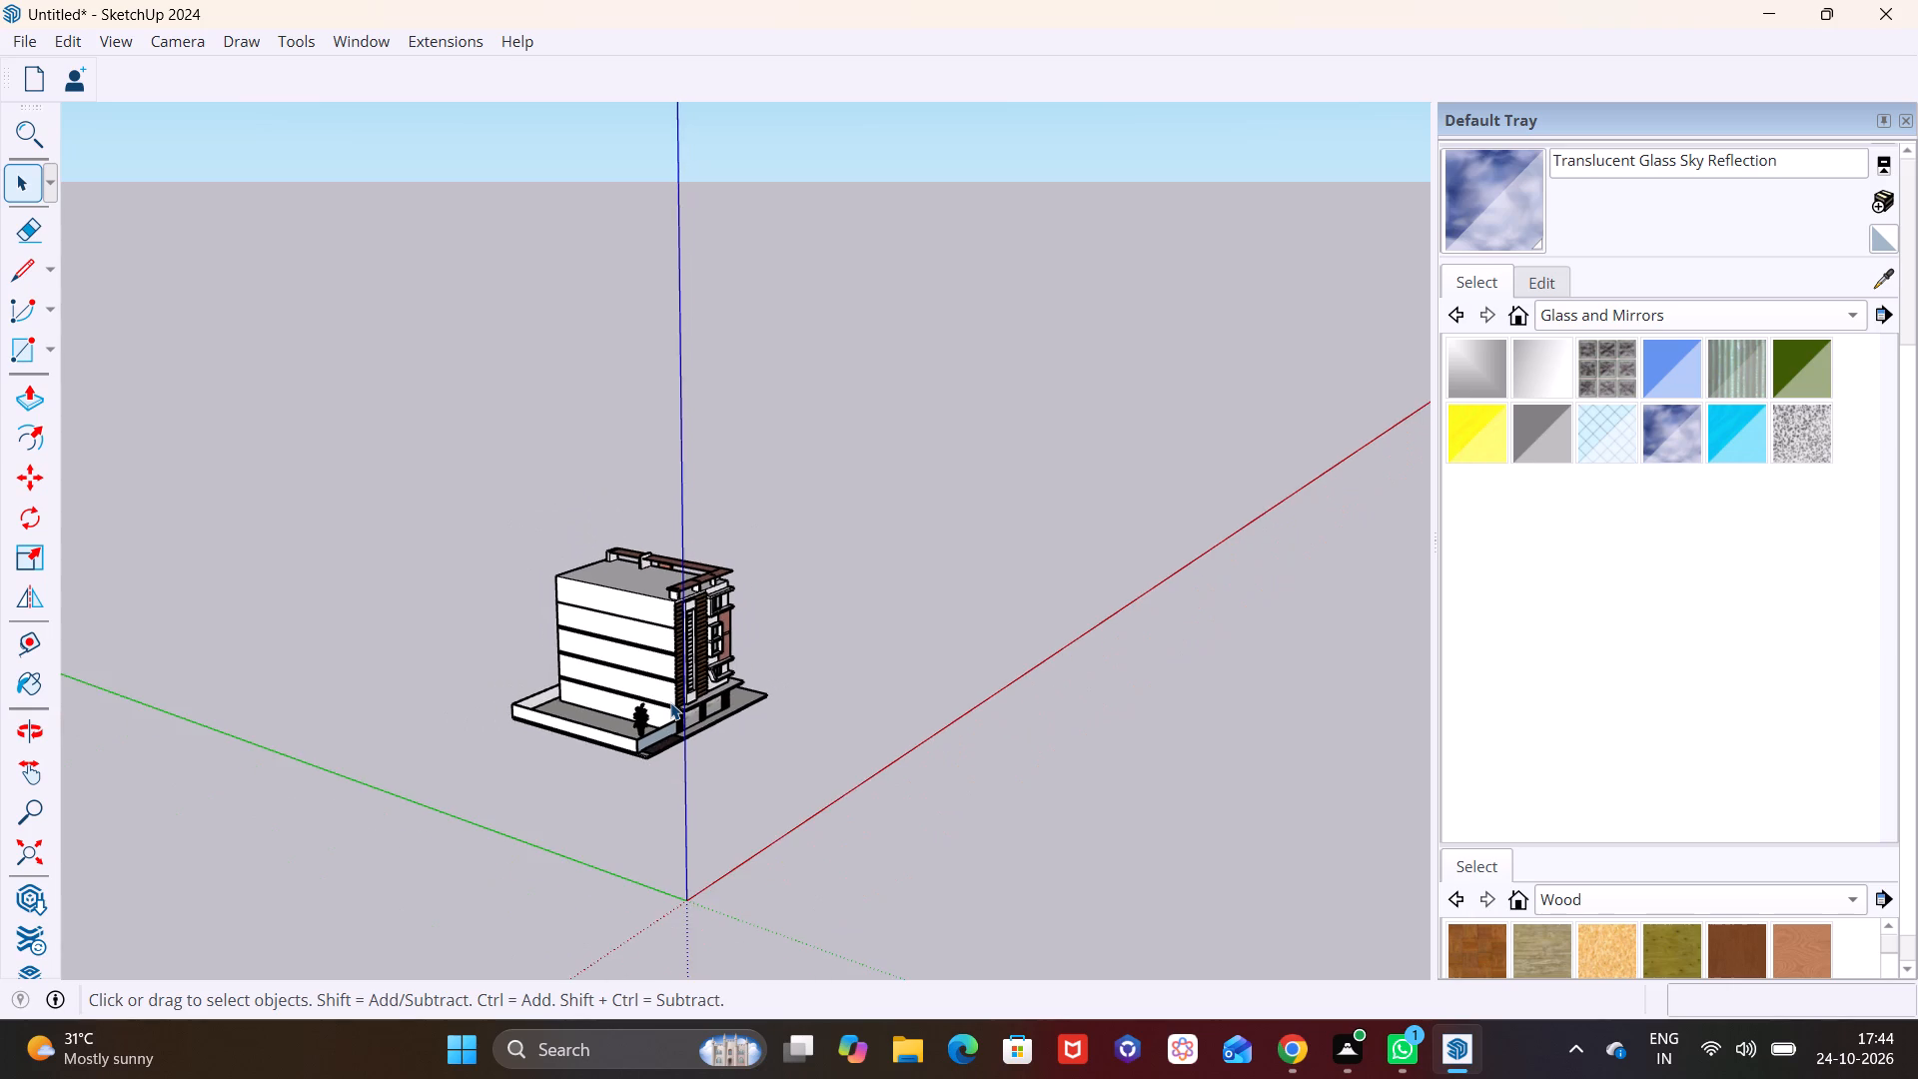
{"action": "middle_click_drag", "start_coordinate": [672, 703], "coordinate": [784, 675]}
{"action": "scroll", "coordinate": [684, 680], "scroll_direction": "up", "scroll_amount": 2}
{"action": "middle_click_drag", "start_coordinate": [672, 693], "coordinate": [869, 718]}
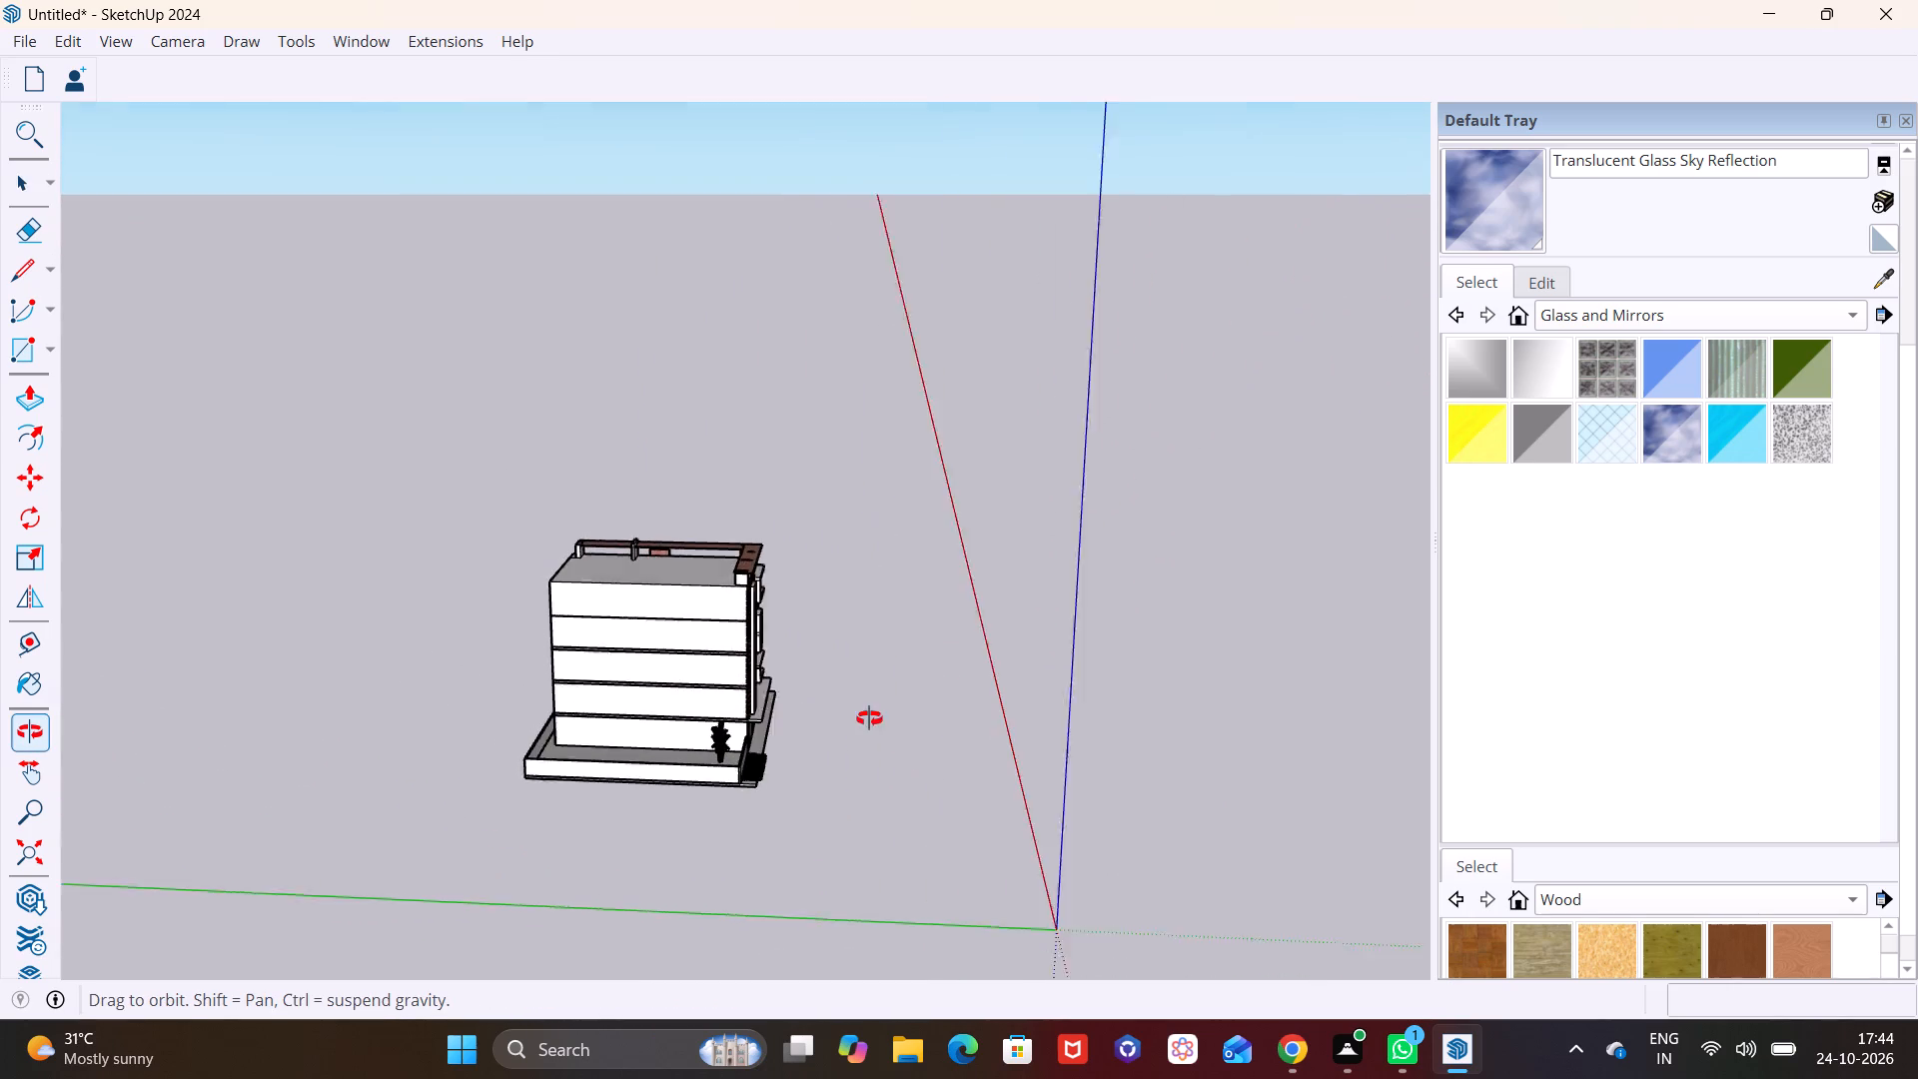
{"action": "middle_click_drag", "start_coordinate": [869, 718], "coordinate": [898, 713]}
{"action": "middle_click_drag", "start_coordinate": [829, 732], "coordinate": [604, 686]}
{"action": "scroll", "coordinate": [753, 743], "scroll_direction": "up", "scroll_amount": 5}
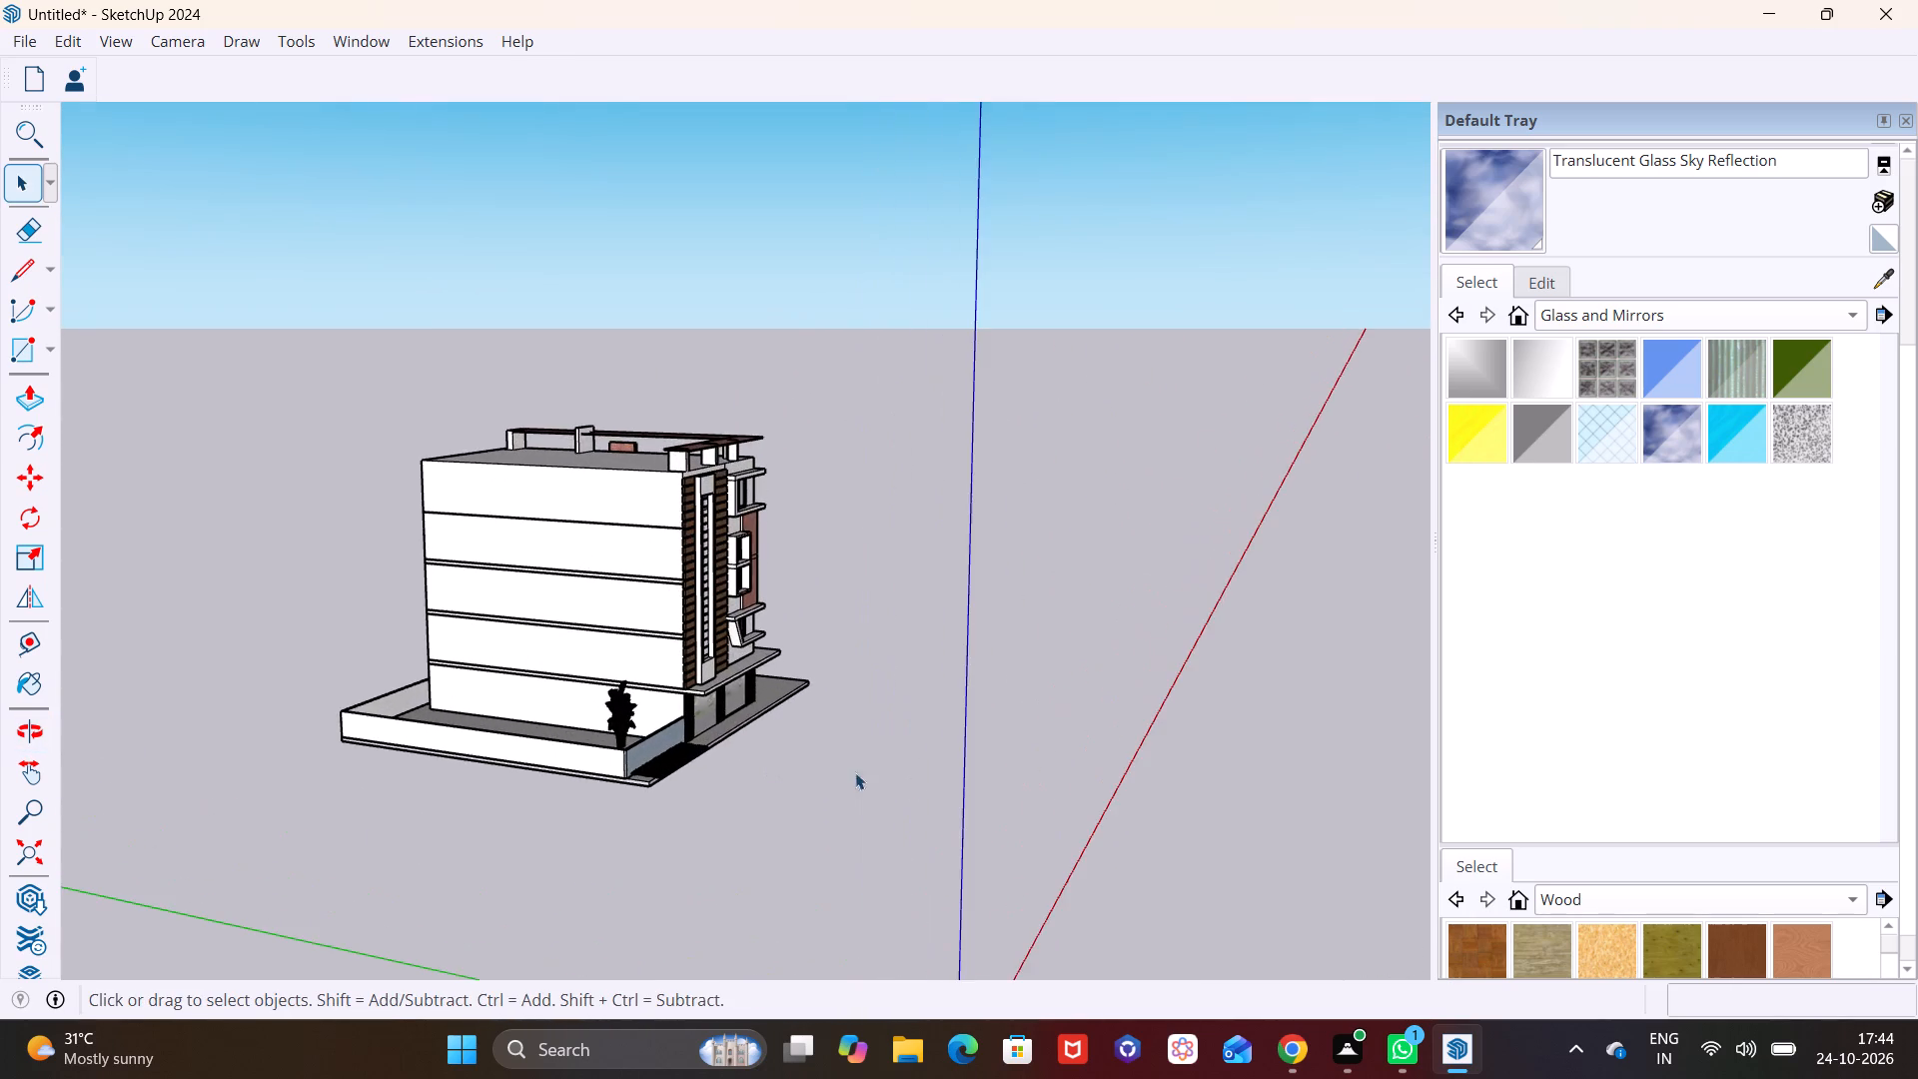
{"action": "middle_click_drag", "start_coordinate": [910, 779], "coordinate": [398, 724]}
{"action": "scroll", "coordinate": [677, 714], "scroll_direction": "up", "scroll_amount": 2}
{"action": "middle_click_drag", "start_coordinate": [796, 718], "coordinate": [543, 718]}
{"action": "middle_click_drag", "start_coordinate": [864, 681], "coordinate": [682, 680]}
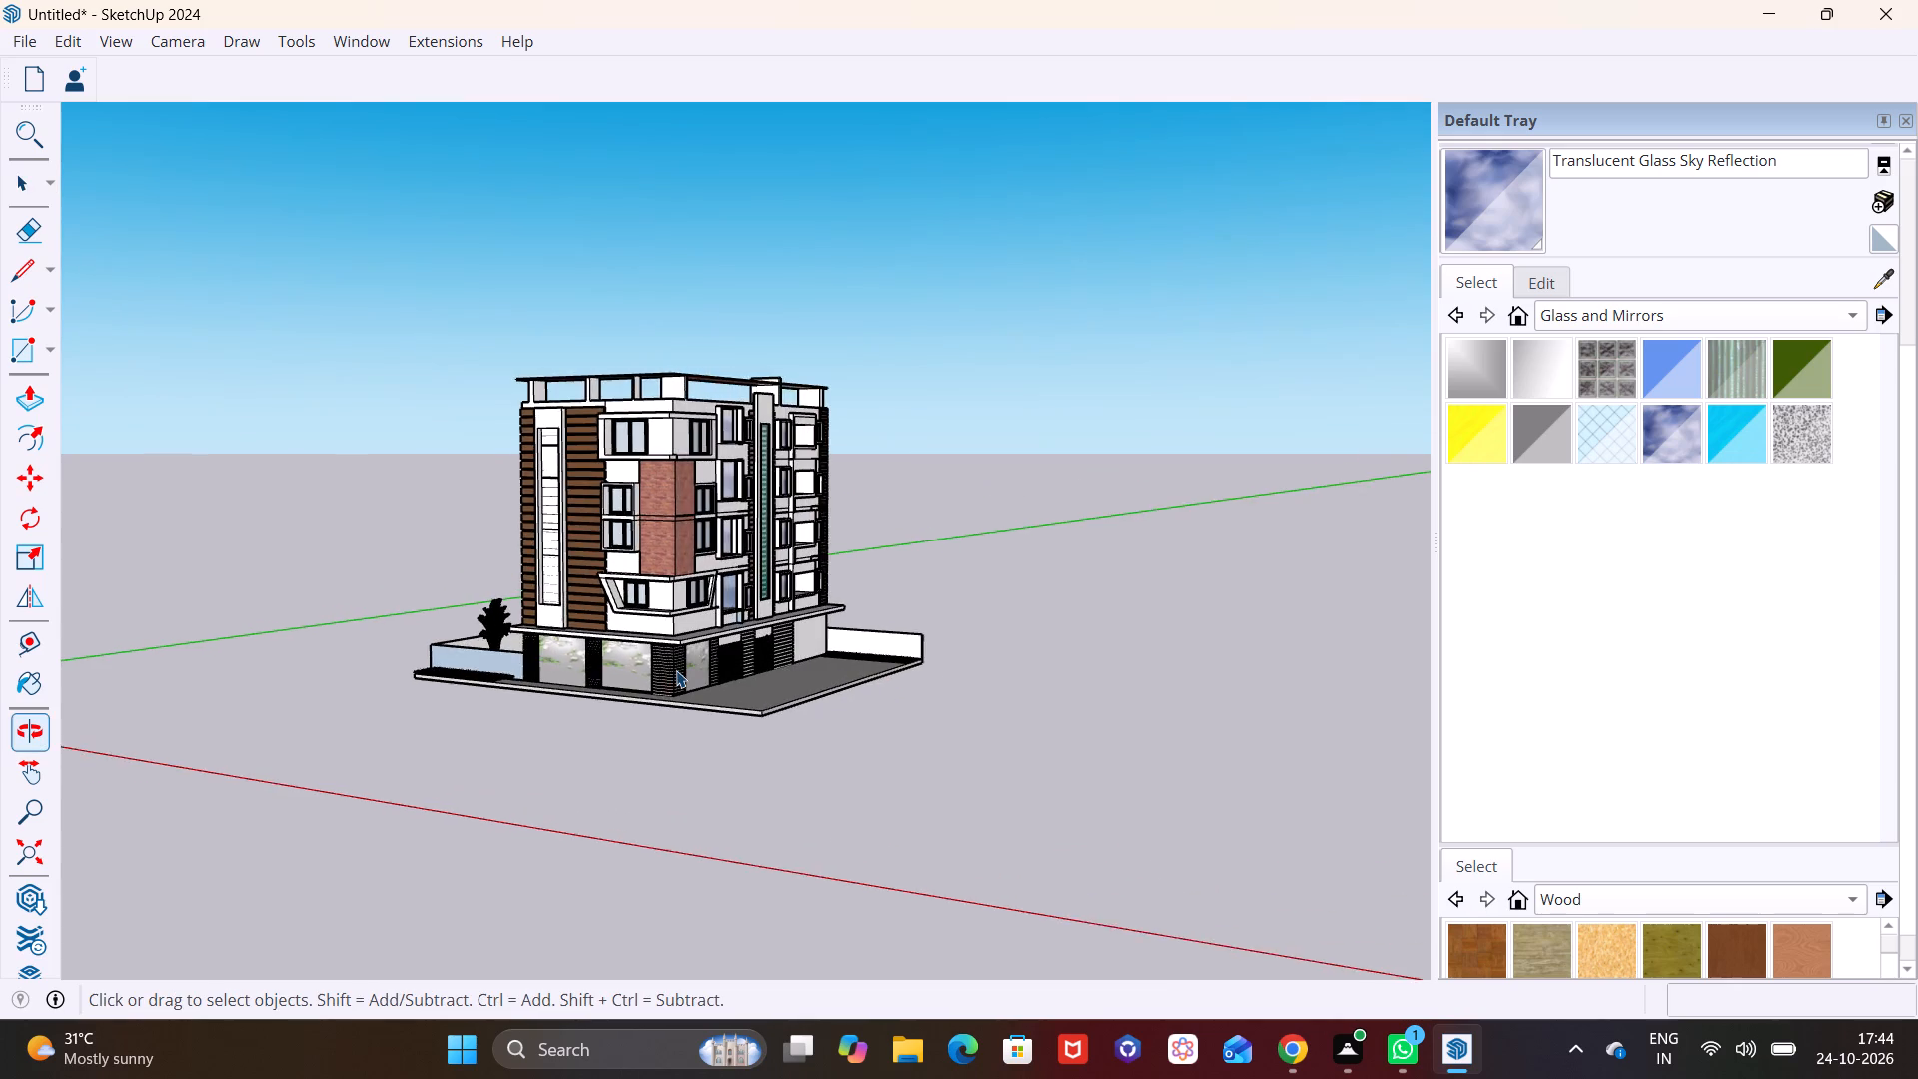
{"action": "scroll", "coordinate": [676, 670], "scroll_direction": "up", "scroll_amount": 5}
{"action": "middle_click_drag", "start_coordinate": [680, 676], "coordinate": [716, 569]}
{"action": "scroll", "coordinate": [715, 559], "scroll_direction": "down", "scroll_amount": 2}
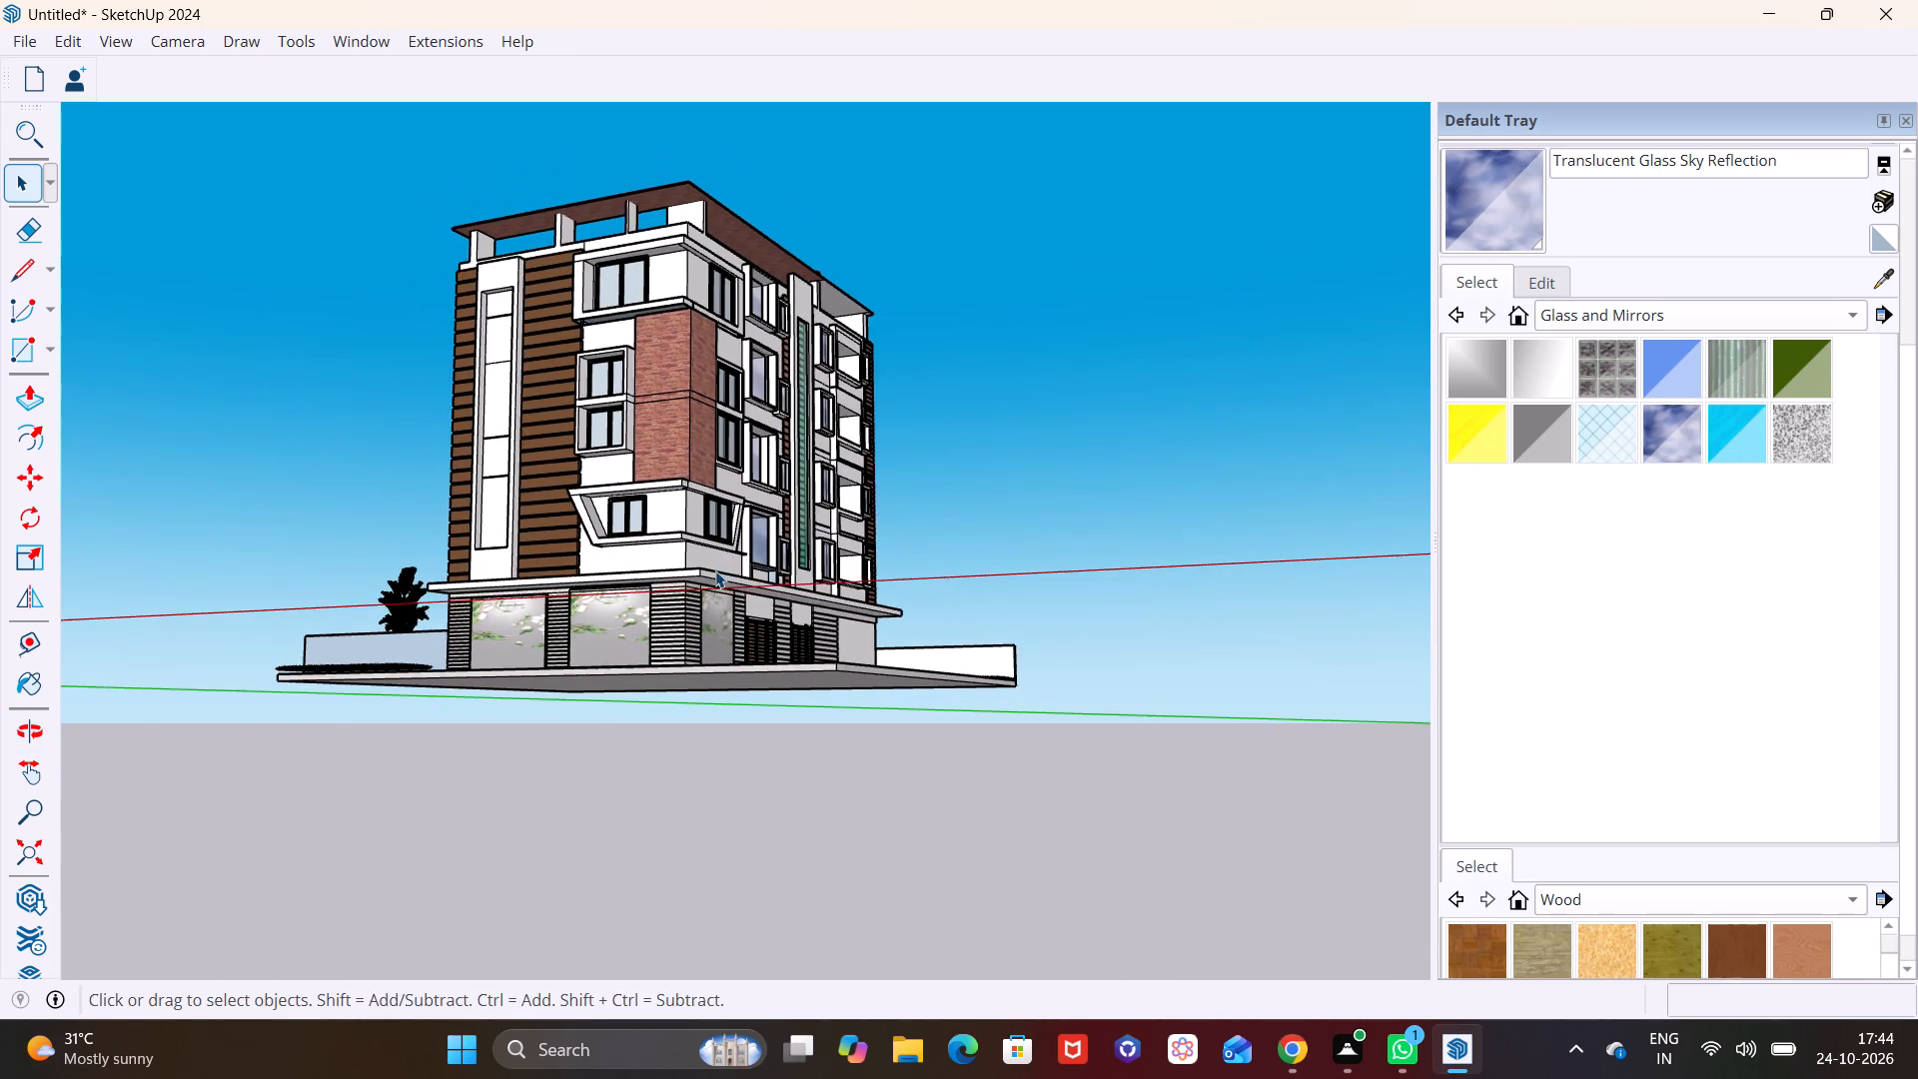
{"action": "middle_click_drag", "start_coordinate": [718, 613], "coordinate": [668, 680]}
{"action": "scroll", "coordinate": [668, 667], "scroll_direction": "down", "scroll_amount": 1}
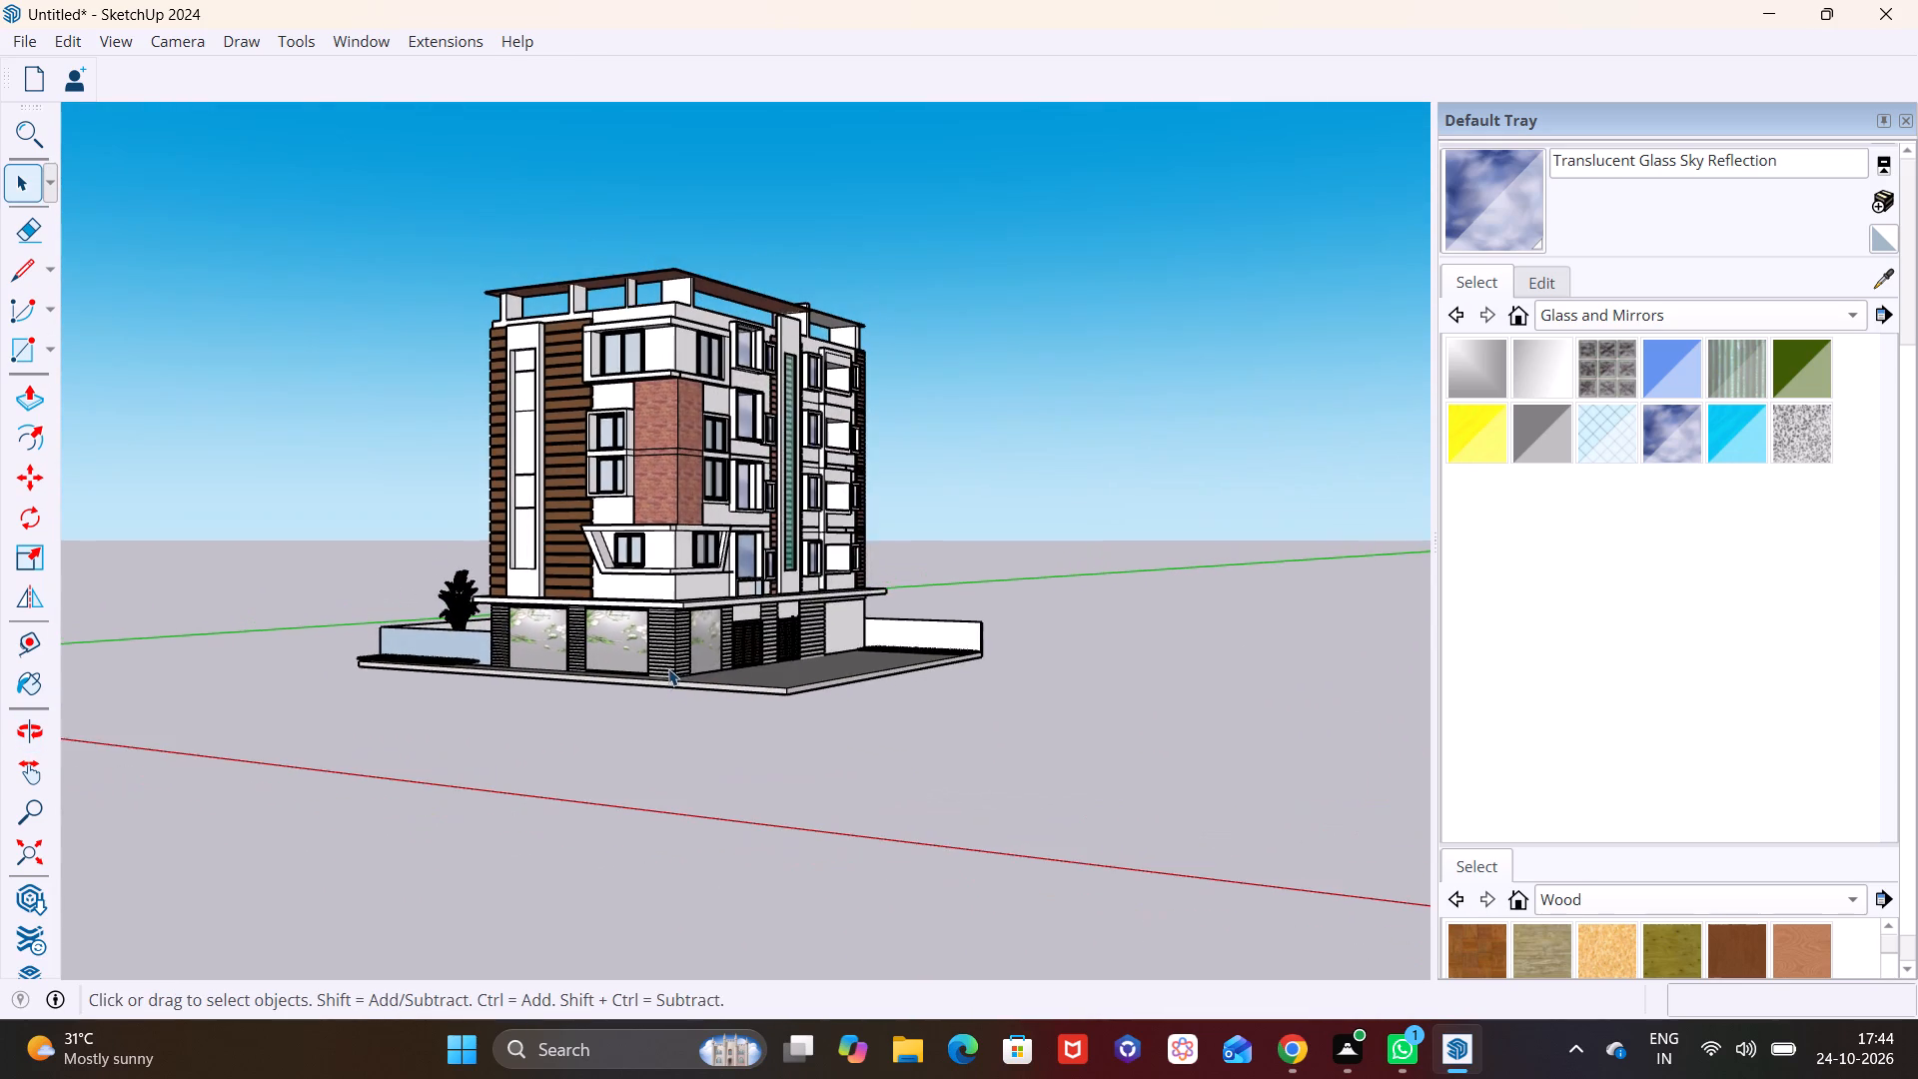
{"action": "middle_click_drag", "start_coordinate": [699, 679], "coordinate": [930, 663]}
{"action": "middle_click_drag", "start_coordinate": [730, 657], "coordinate": [890, 681]}
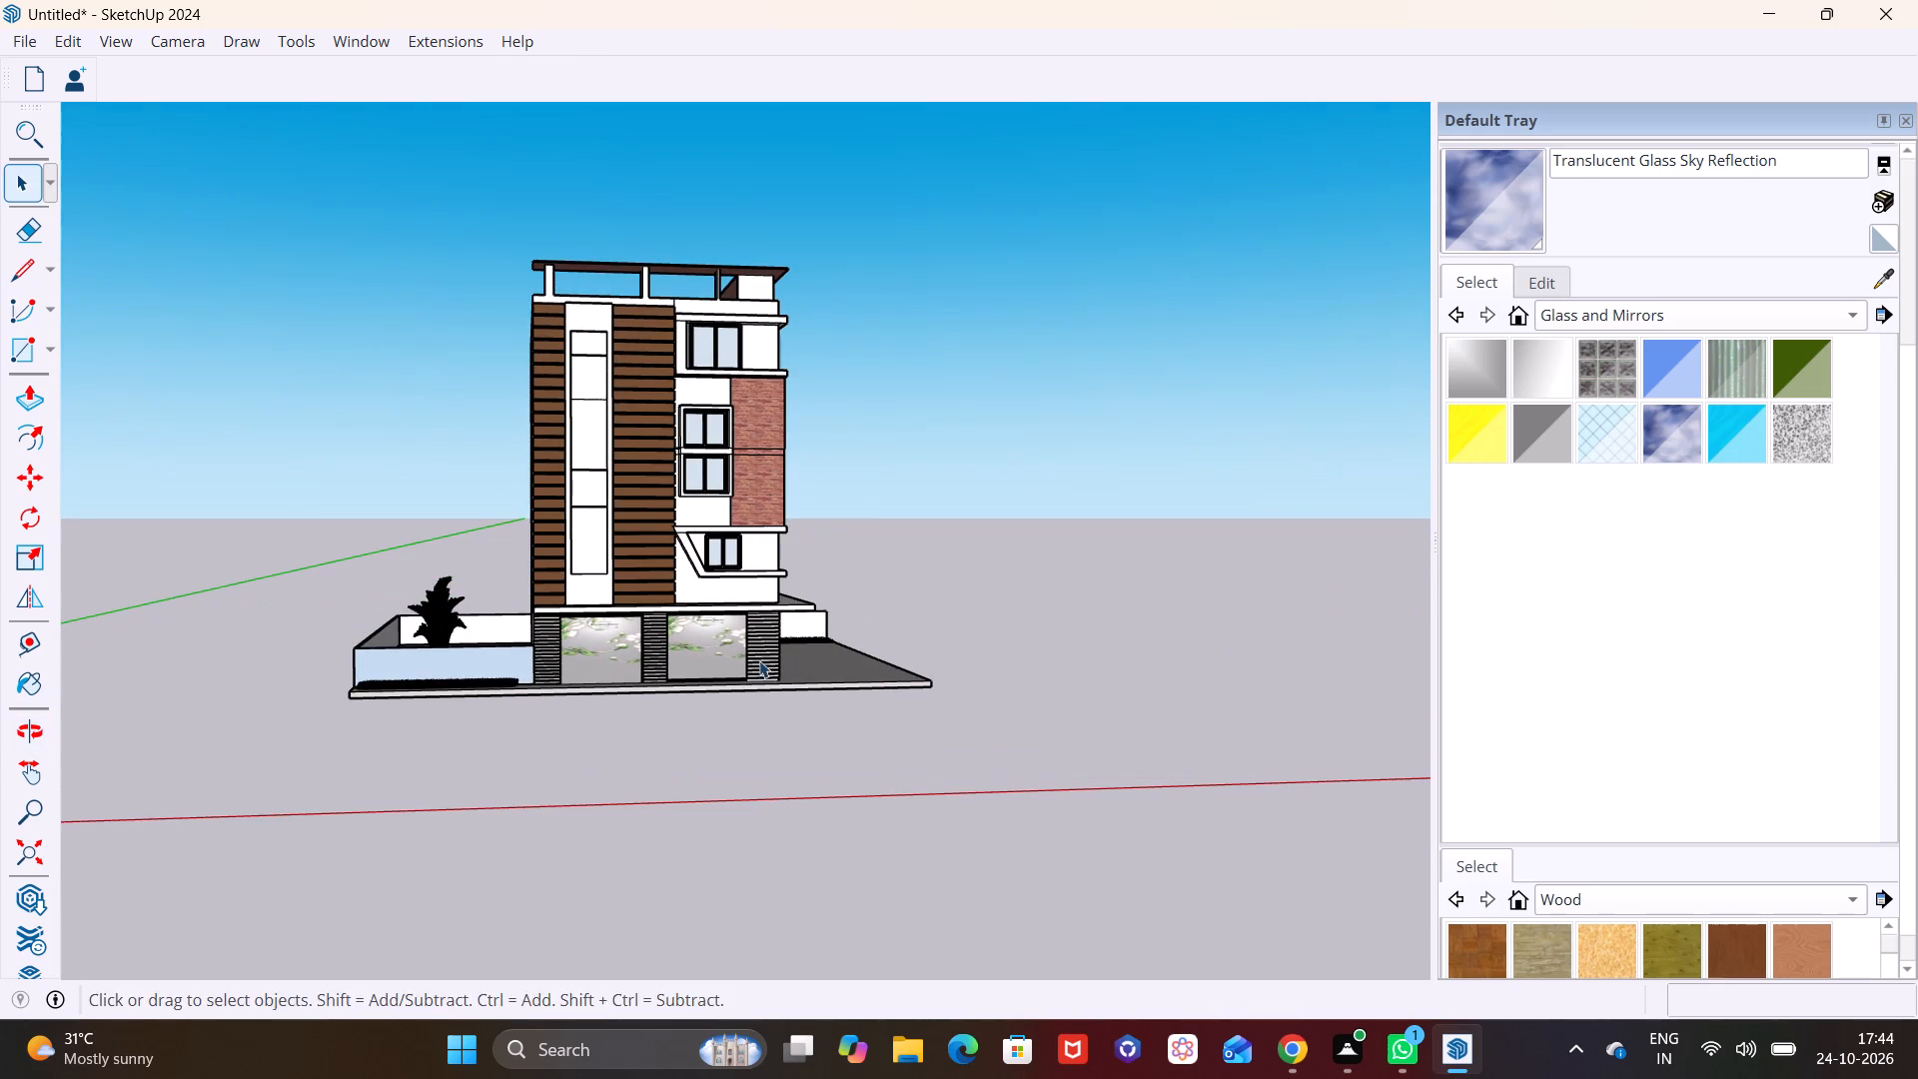
{"action": "middle_click_drag", "start_coordinate": [759, 658], "coordinate": [891, 675]}
{"action": "middle_click_drag", "start_coordinate": [786, 662], "coordinate": [632, 639]}
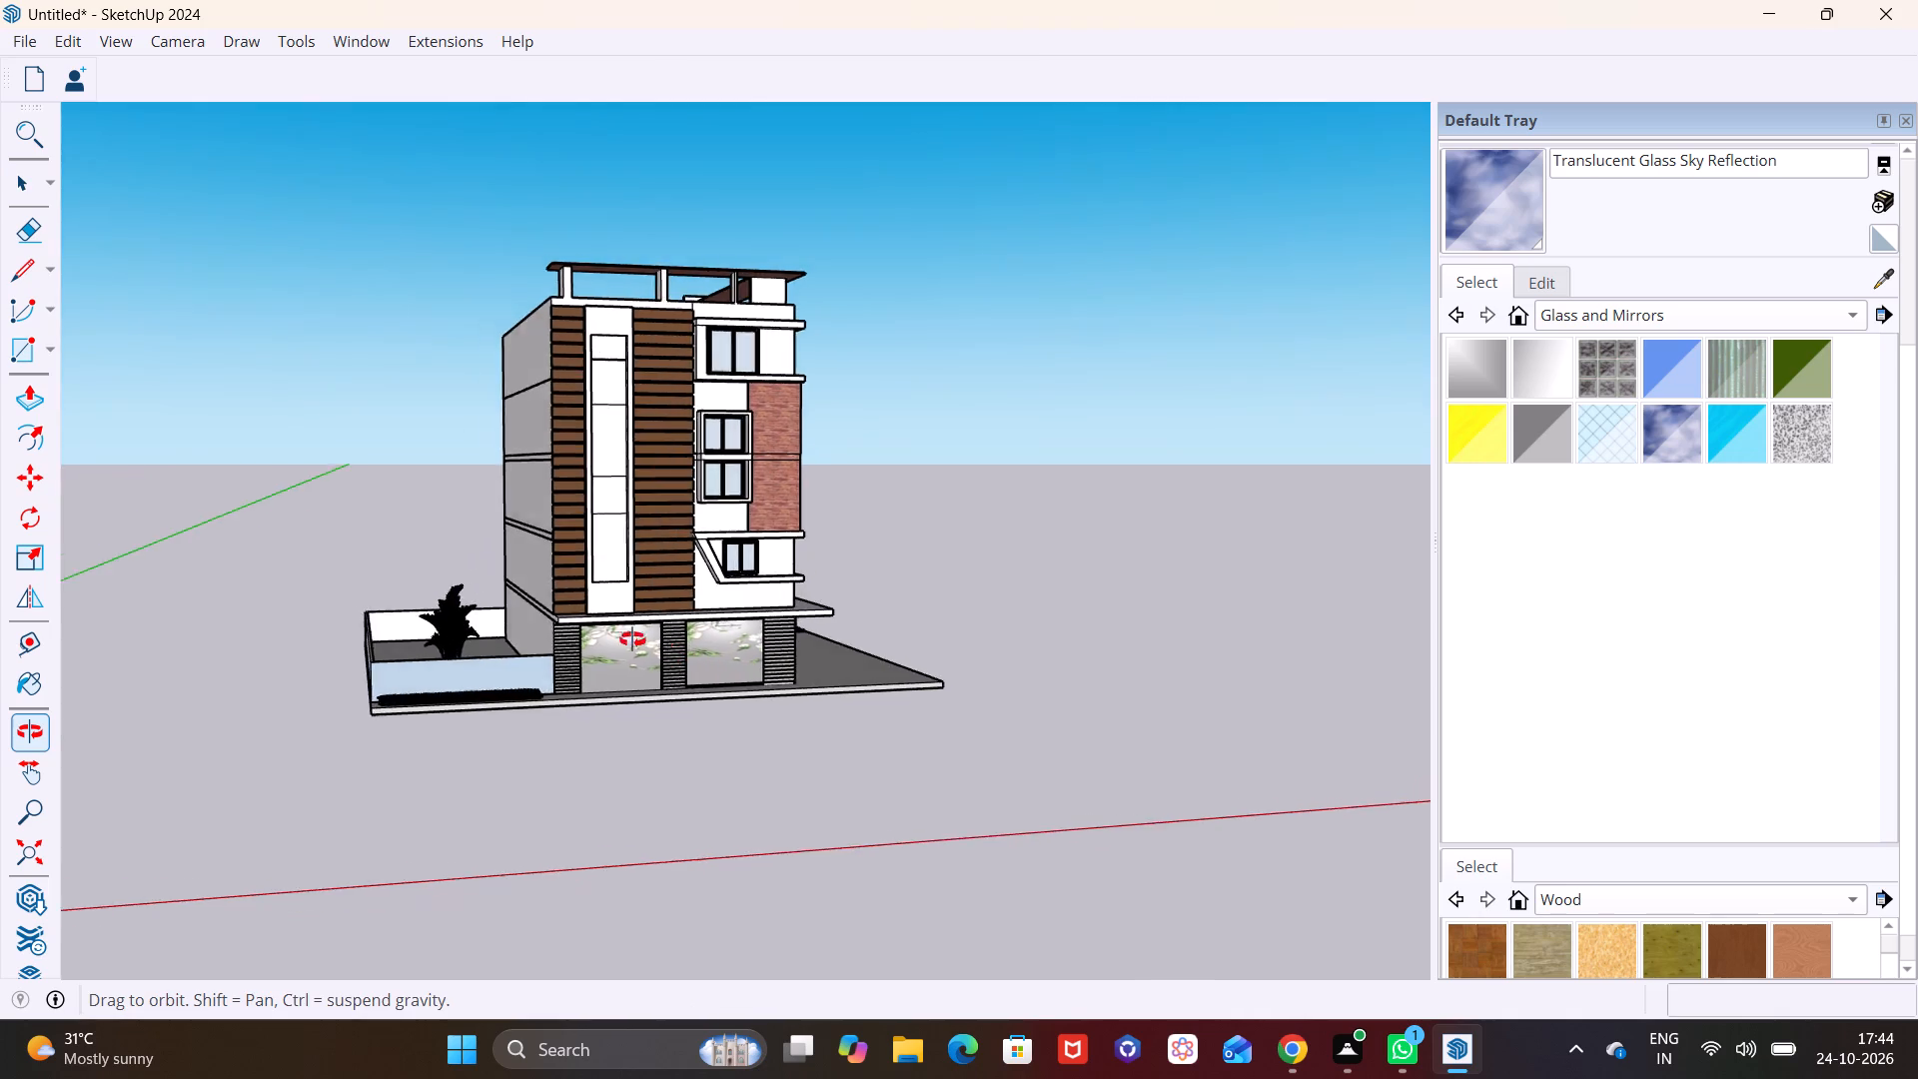
{"action": "middle_click_drag", "start_coordinate": [632, 639], "coordinate": [572, 594]}
{"action": "scroll", "coordinate": [642, 612], "scroll_direction": "down", "scroll_amount": 1}
{"action": "middle_click_drag", "start_coordinate": [616, 634], "coordinate": [786, 611]}
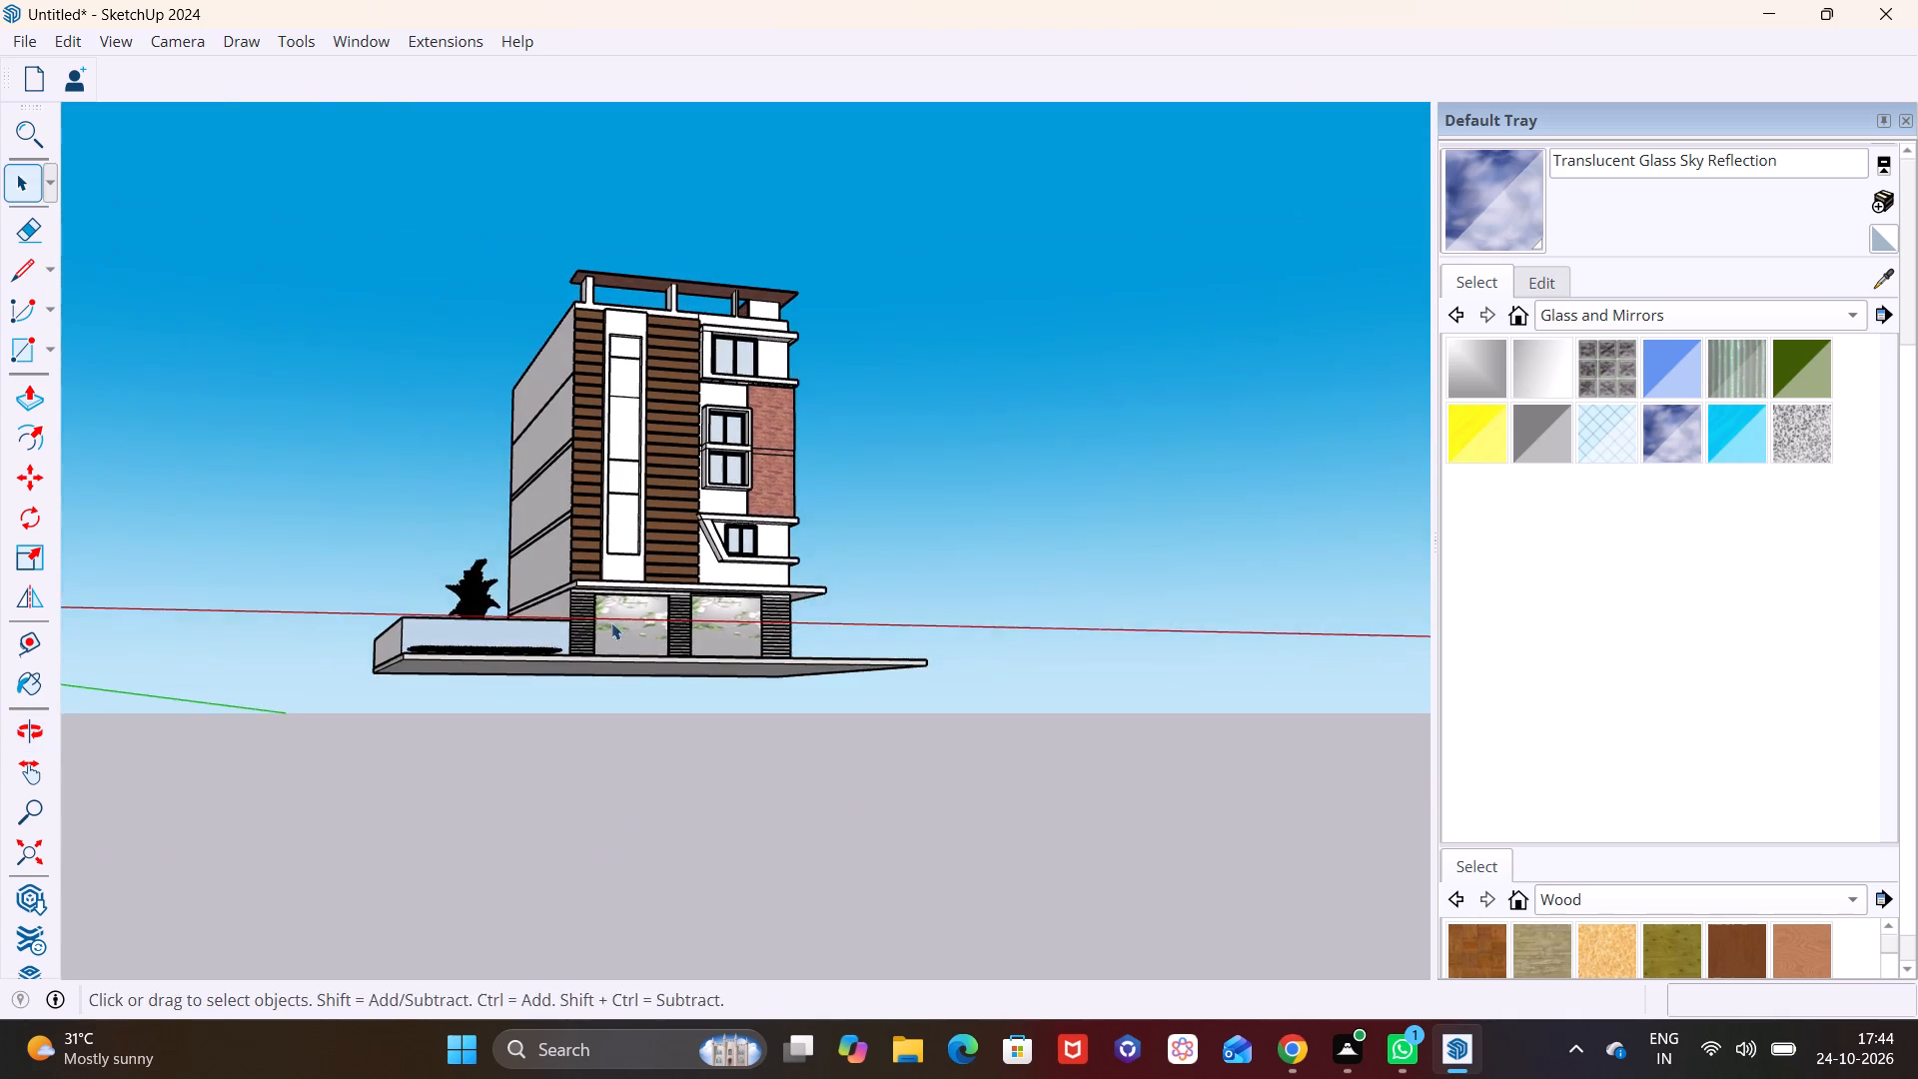
{"action": "middle_click_drag", "start_coordinate": [610, 634], "coordinate": [680, 805]}
{"action": "scroll", "coordinate": [660, 619], "scroll_direction": "up", "scroll_amount": 4}
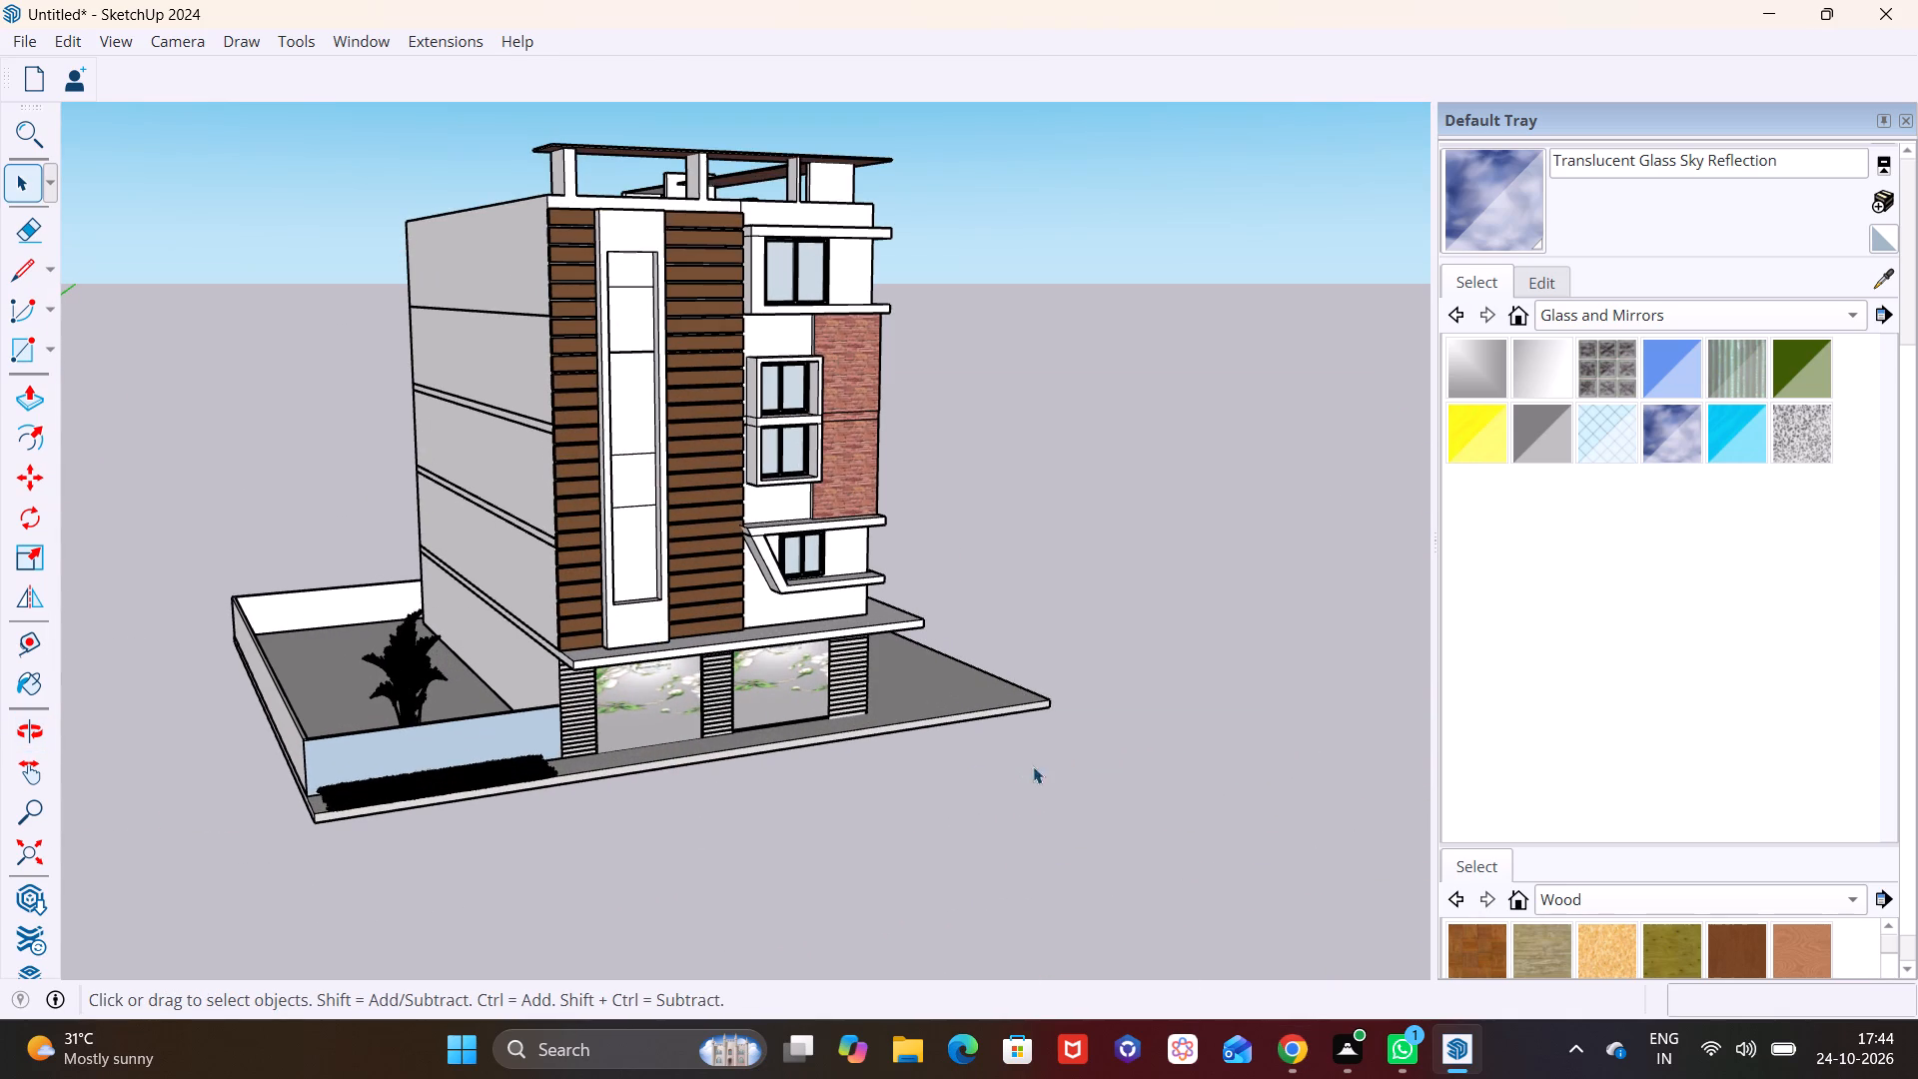
{"action": "middle_click_drag", "start_coordinate": [972, 716], "coordinate": [175, 826]}
{"action": "scroll", "coordinate": [545, 724], "scroll_direction": "up", "scroll_amount": 1}
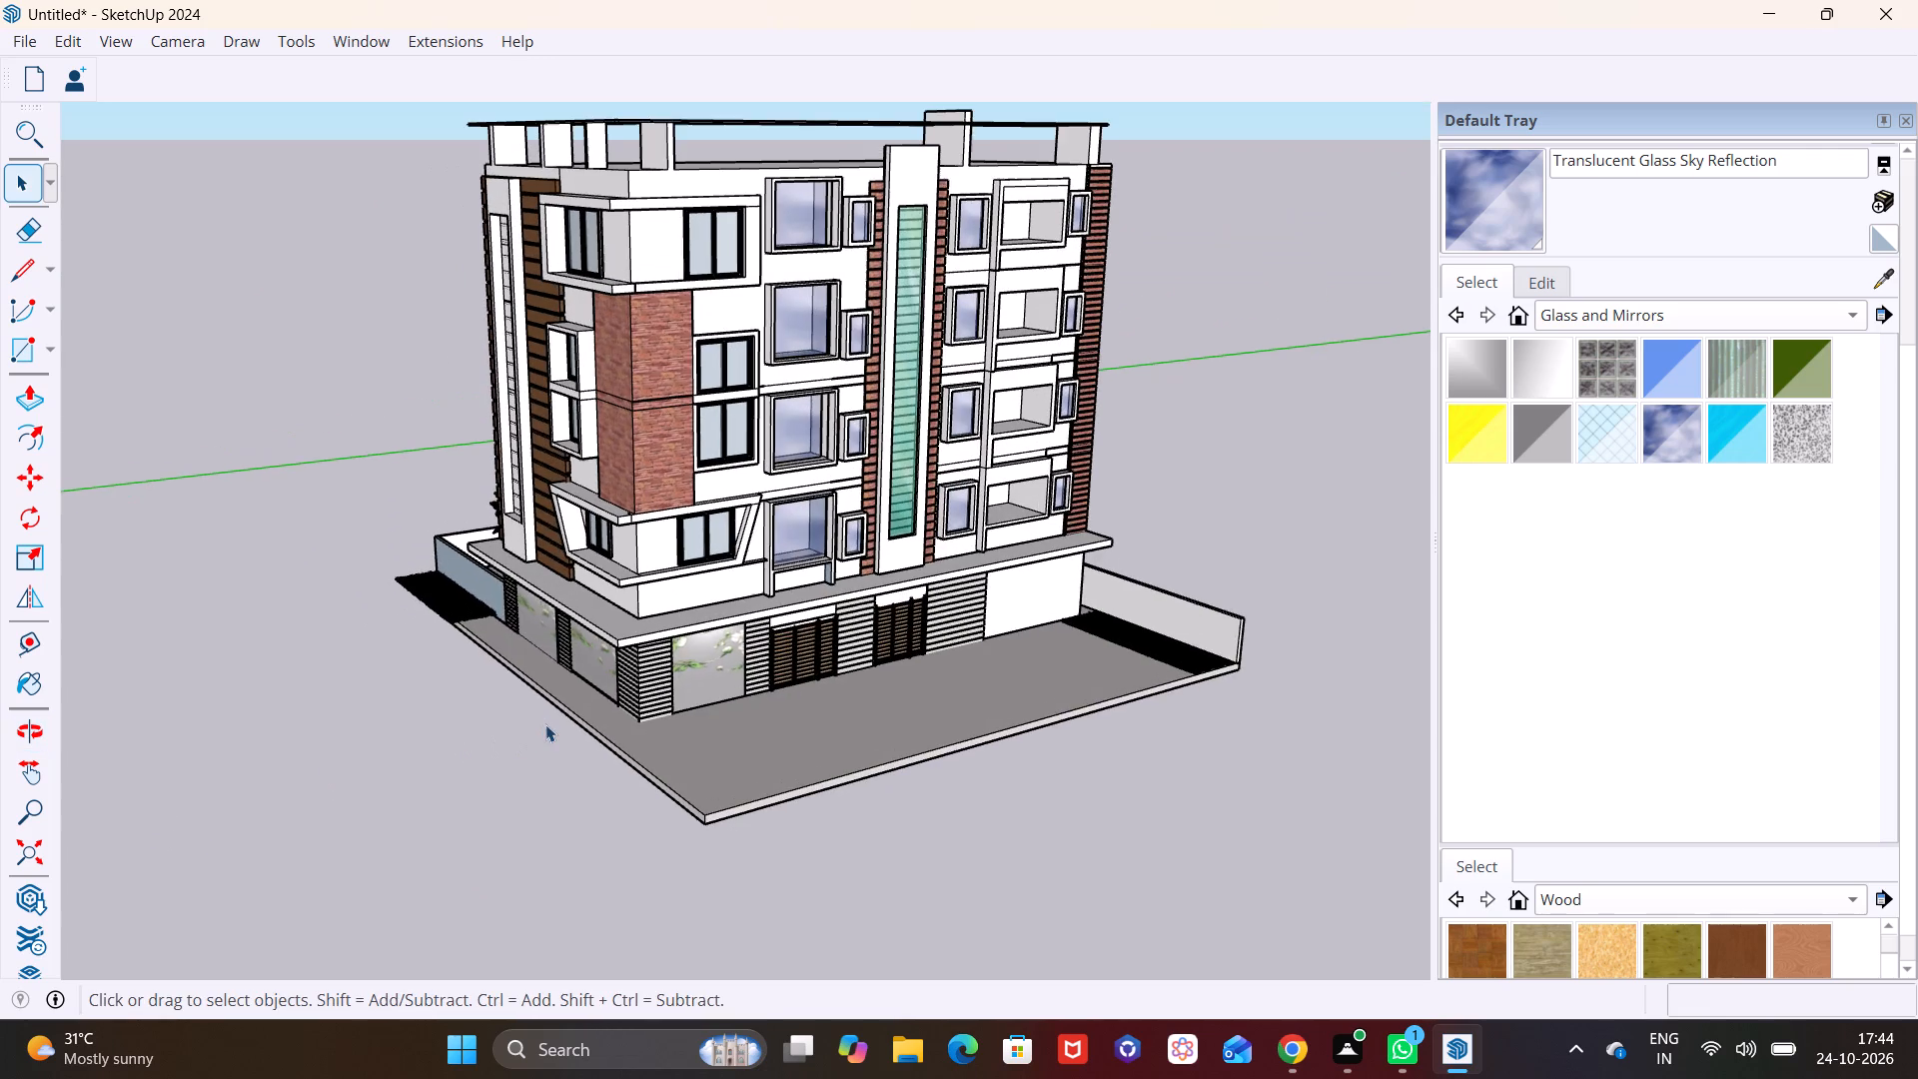
{"action": "middle_click_drag", "start_coordinate": [611, 643], "coordinate": [643, 788]}
{"action": "scroll", "coordinate": [615, 684], "scroll_direction": "up", "scroll_amount": 1, "text": "shift"}
{"action": "middle_click_drag", "start_coordinate": [712, 716], "coordinate": [714, 578]}
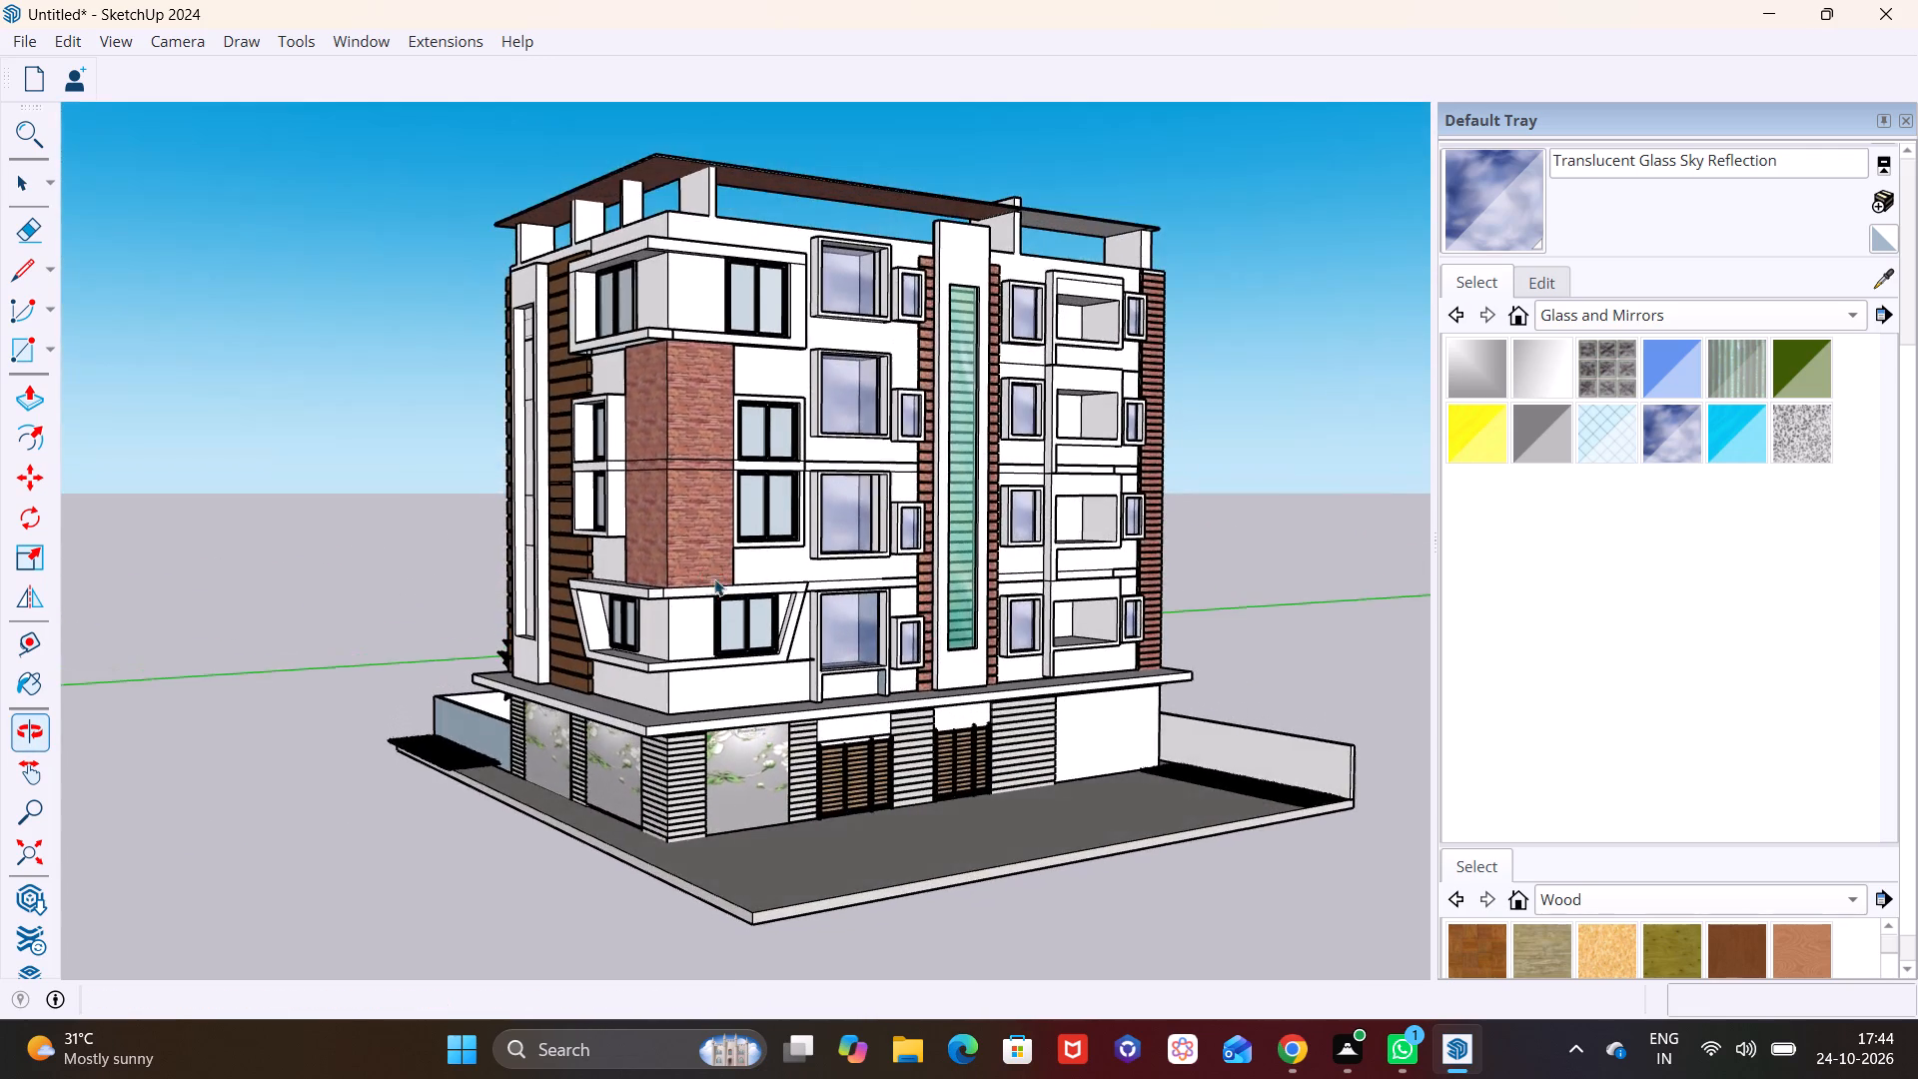
{"action": "scroll", "coordinate": [741, 648], "scroll_direction": "down", "scroll_amount": 2}
{"action": "middle_click_drag", "start_coordinate": [755, 666], "coordinate": [755, 700], "text": "shift"}
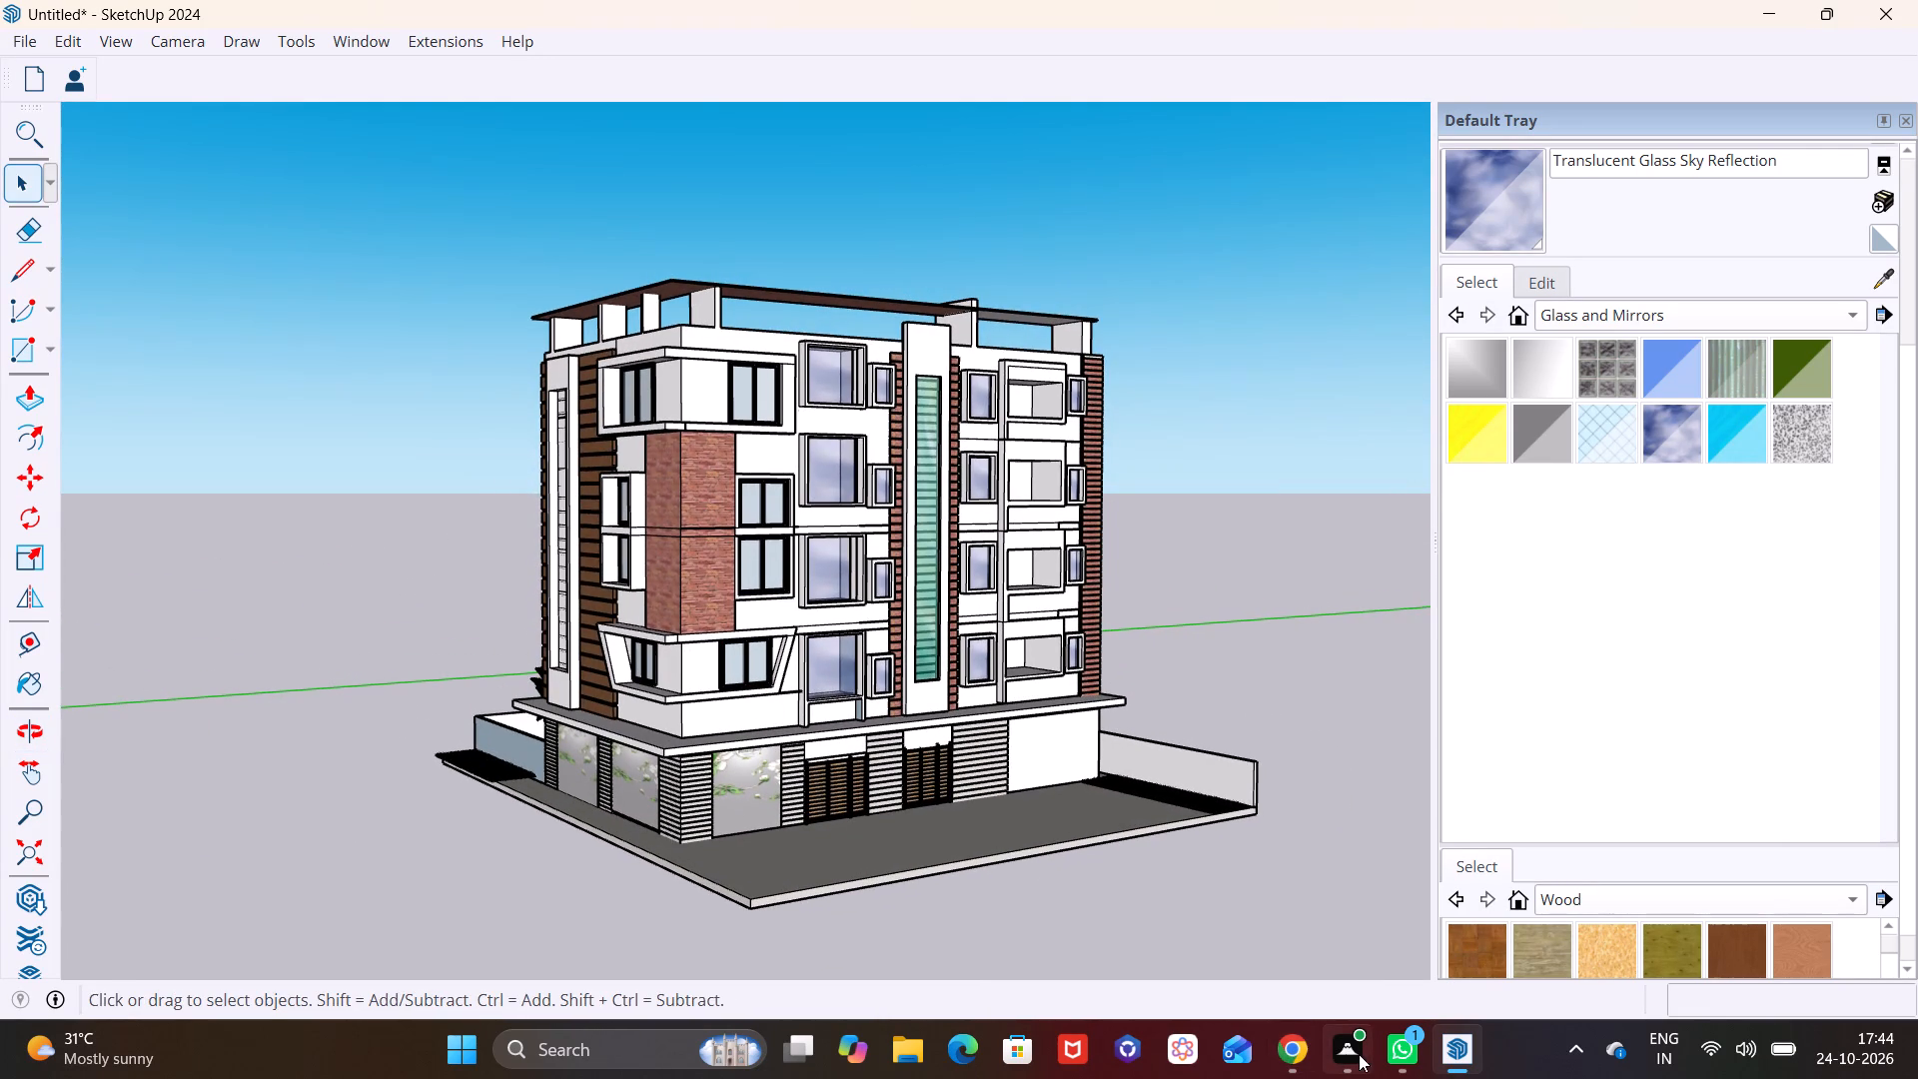